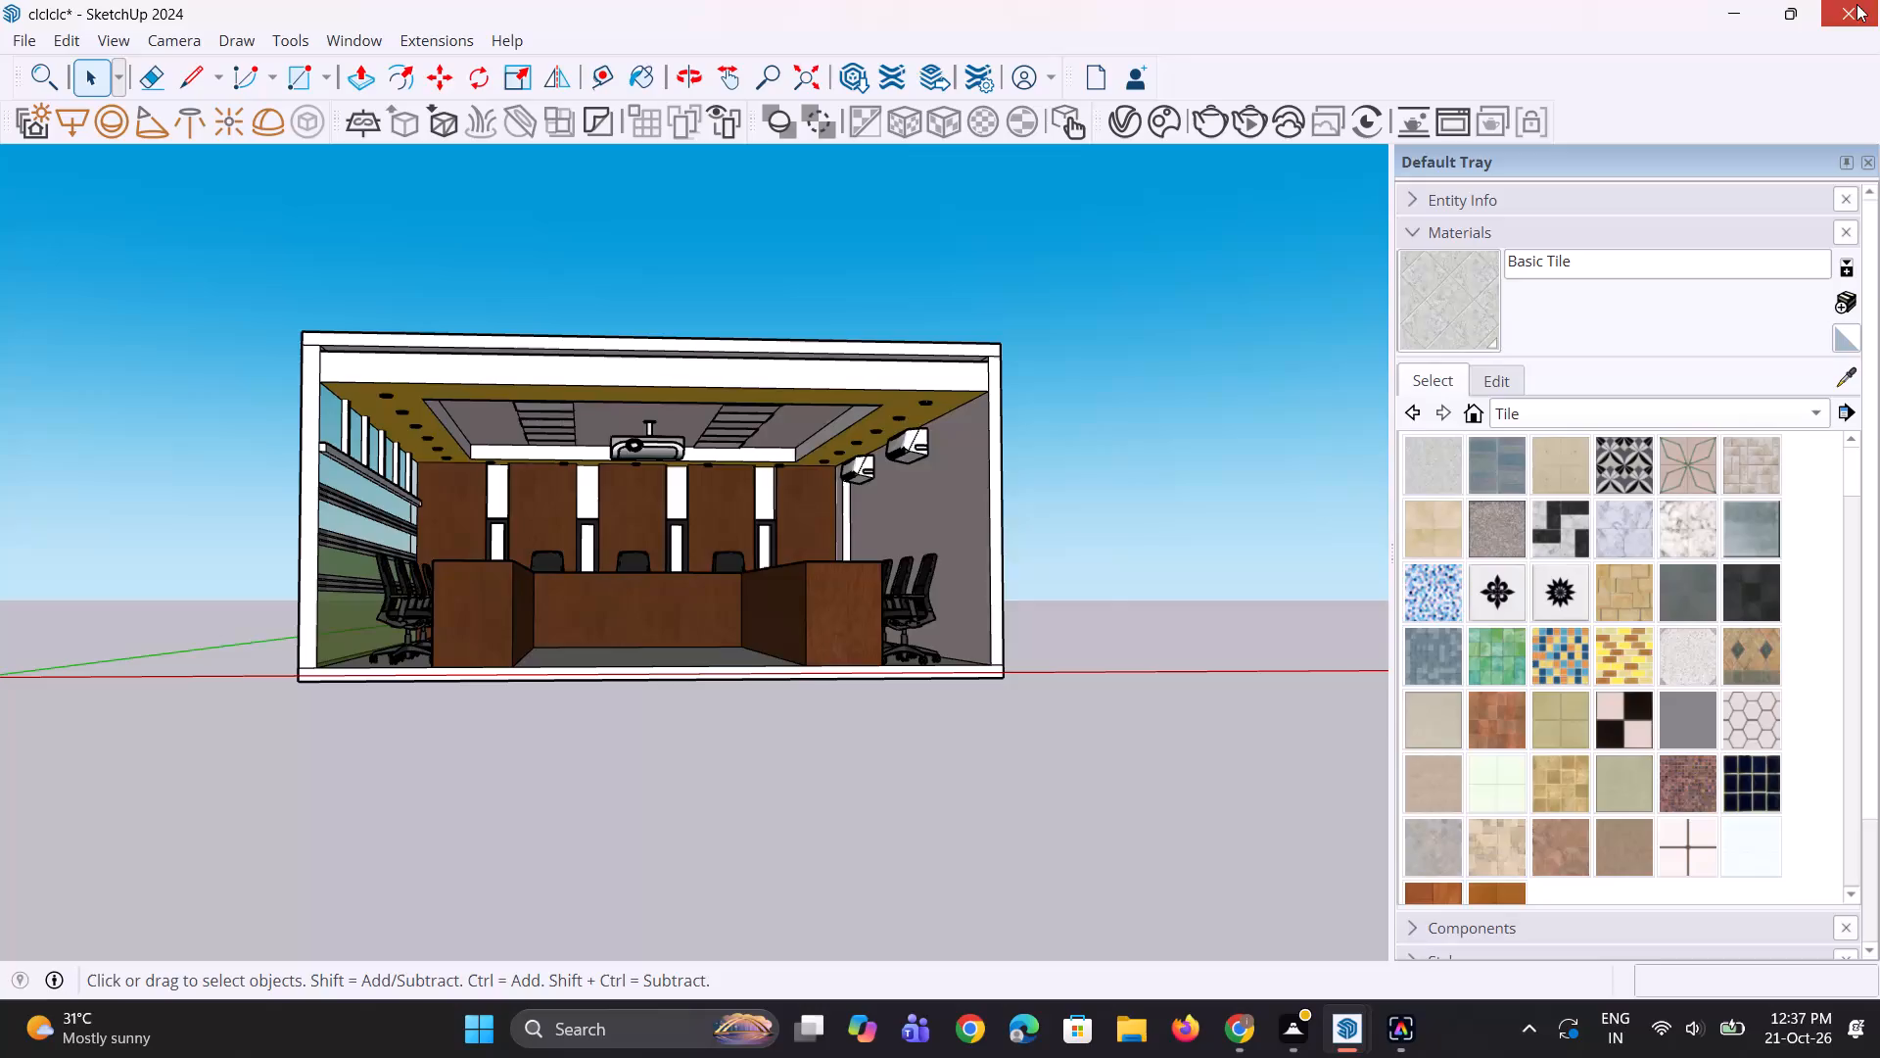
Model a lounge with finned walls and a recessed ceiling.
Close the meeting room model and exit SketchUp, discarding the unsaved changes.
click(842, 531)
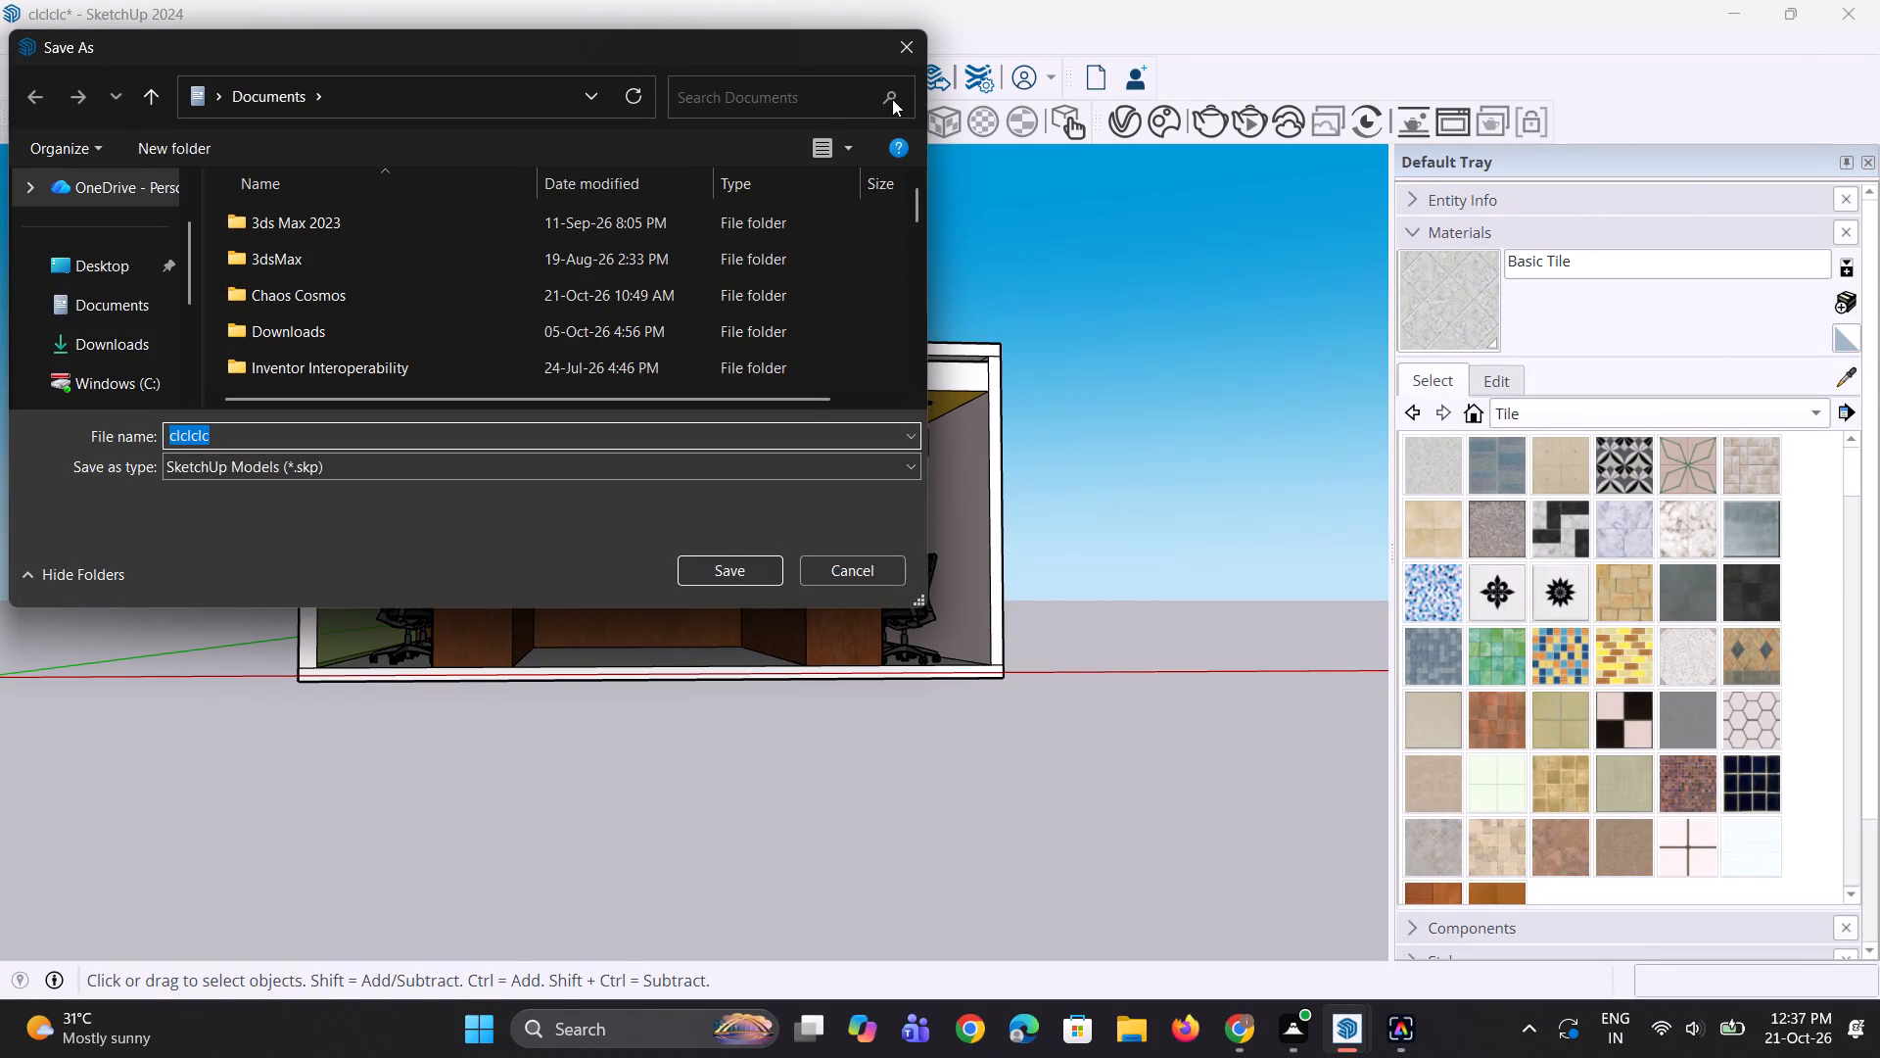
click(909, 53)
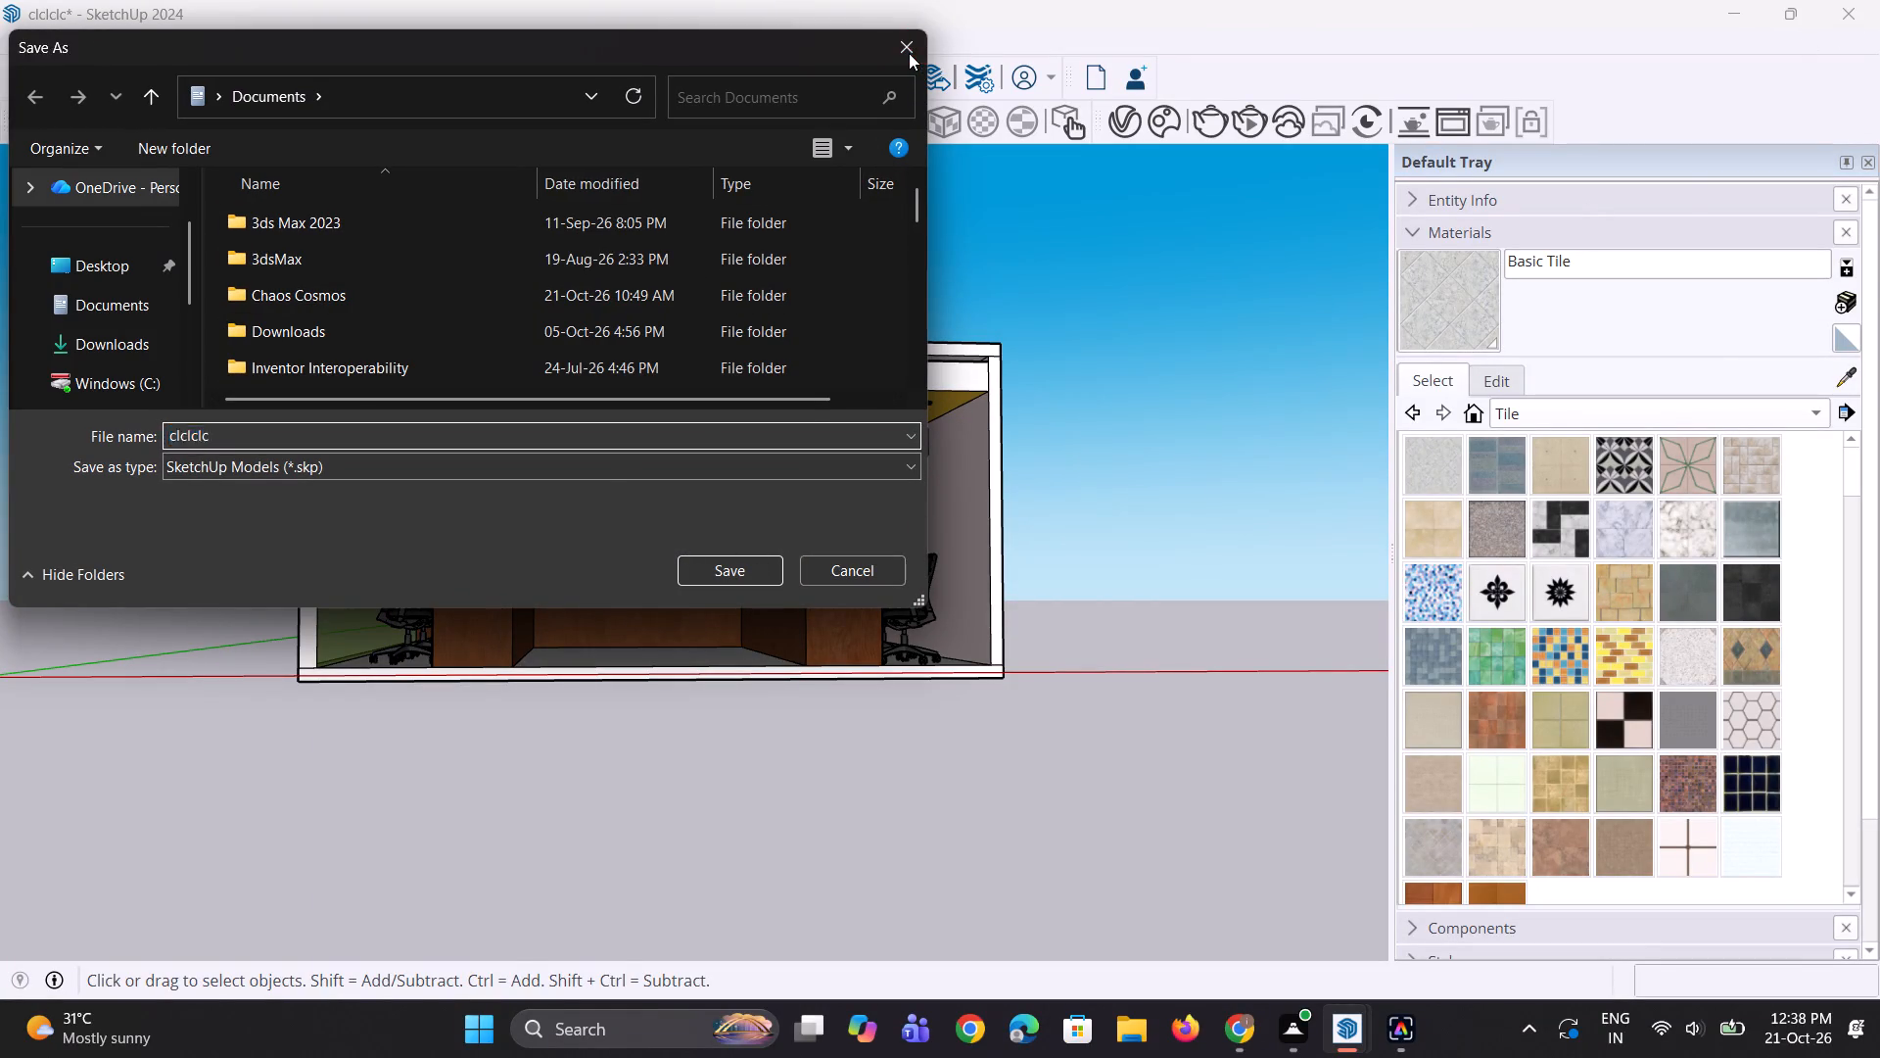
click(1831, 8)
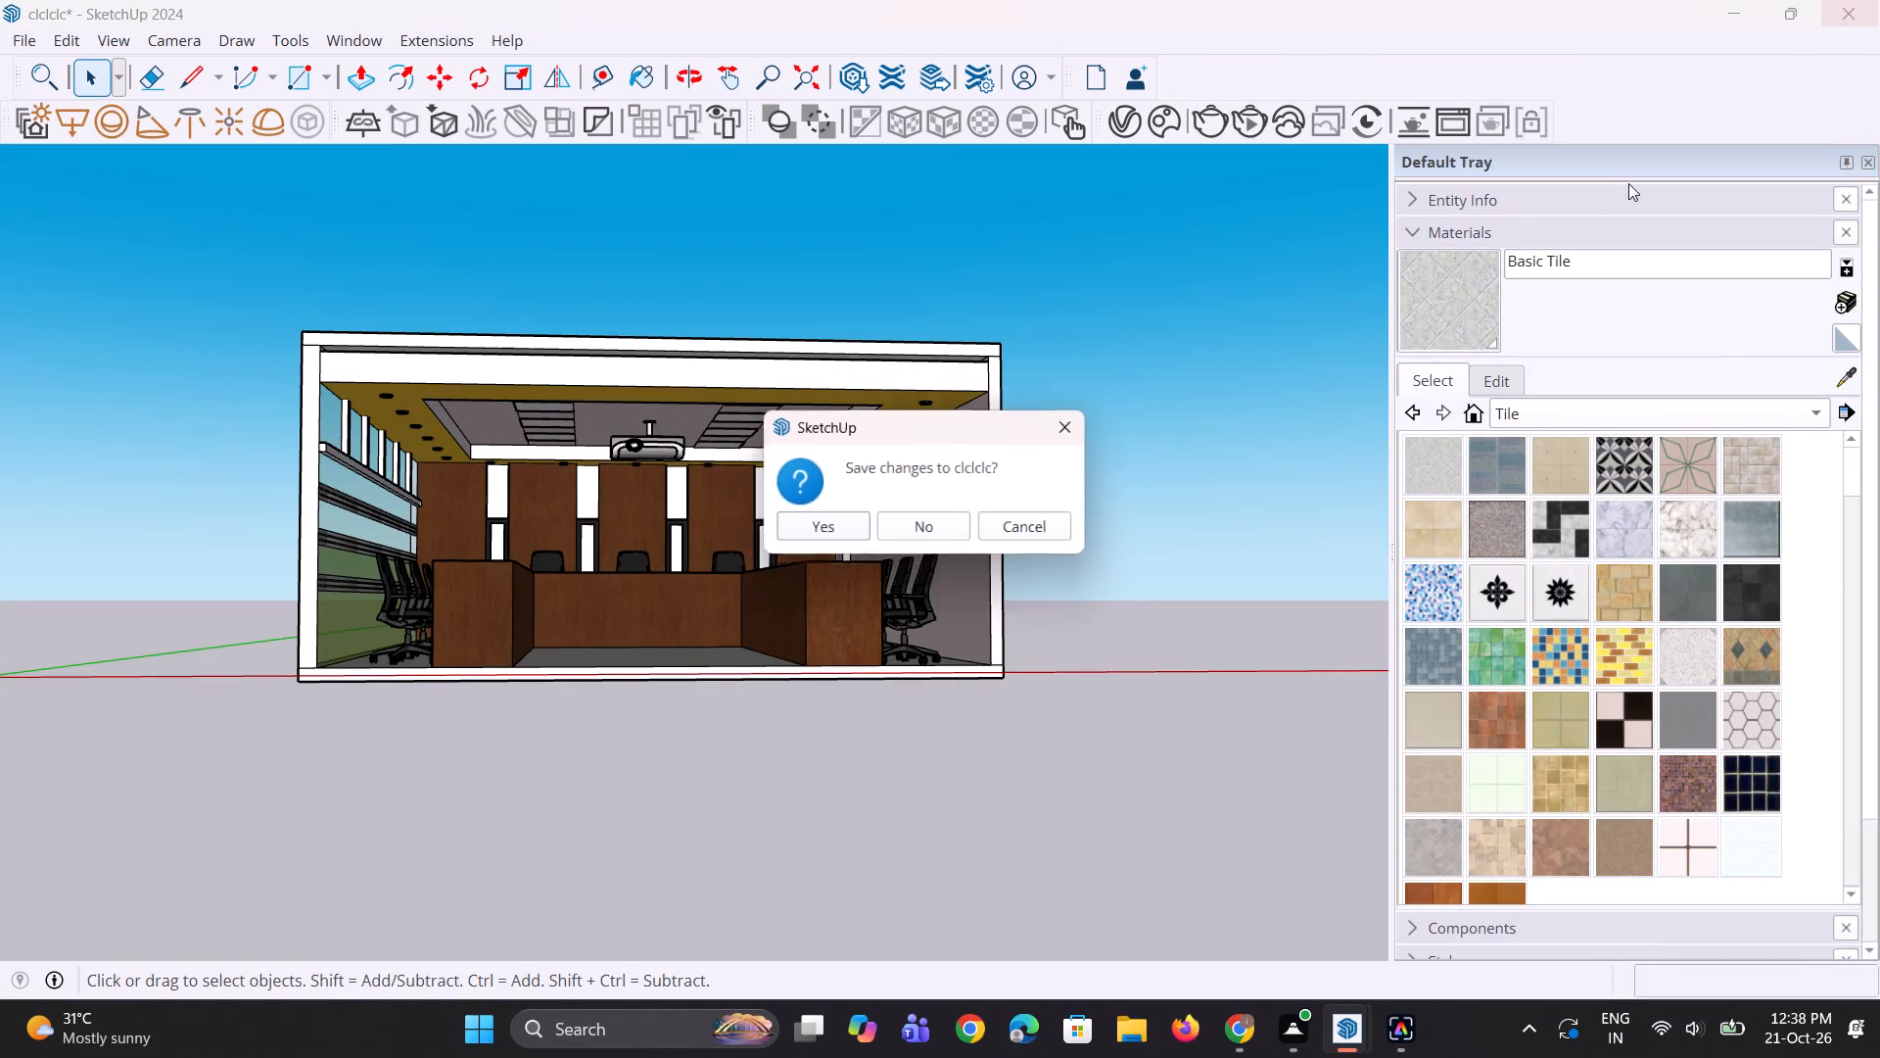
click(920, 539)
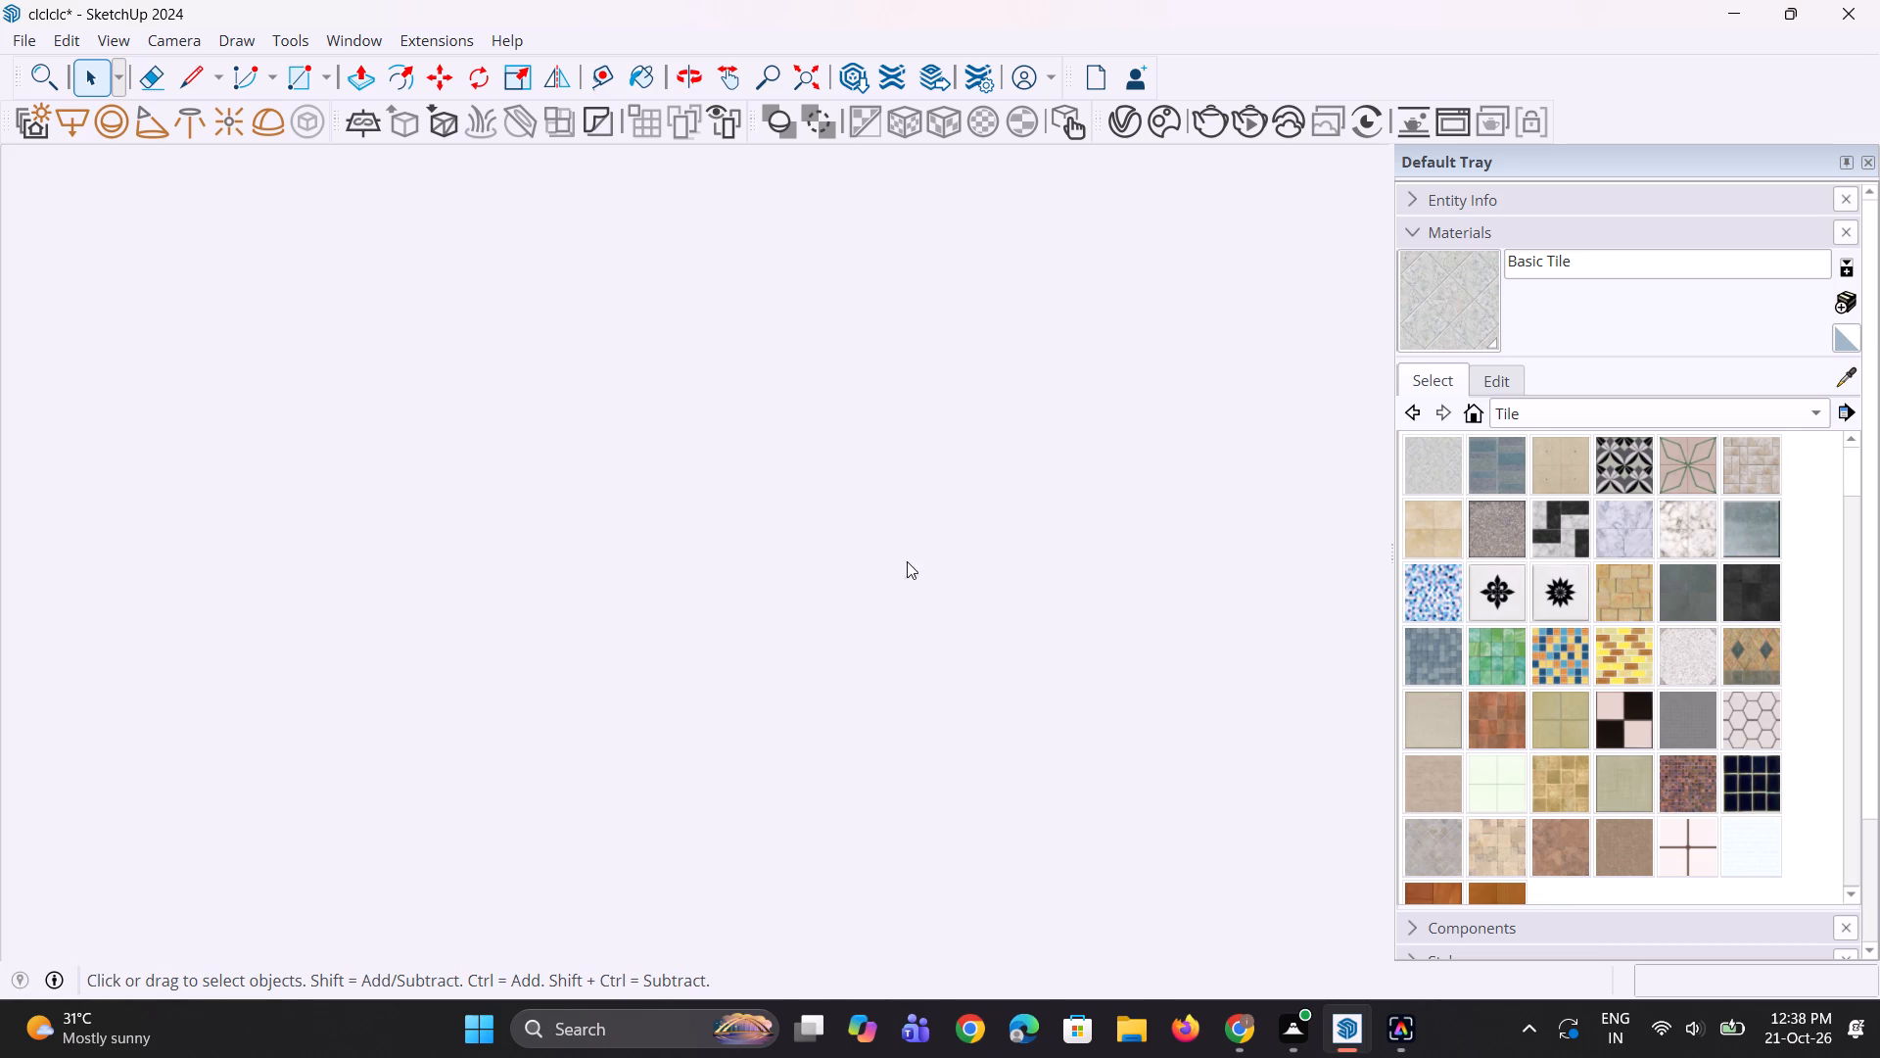
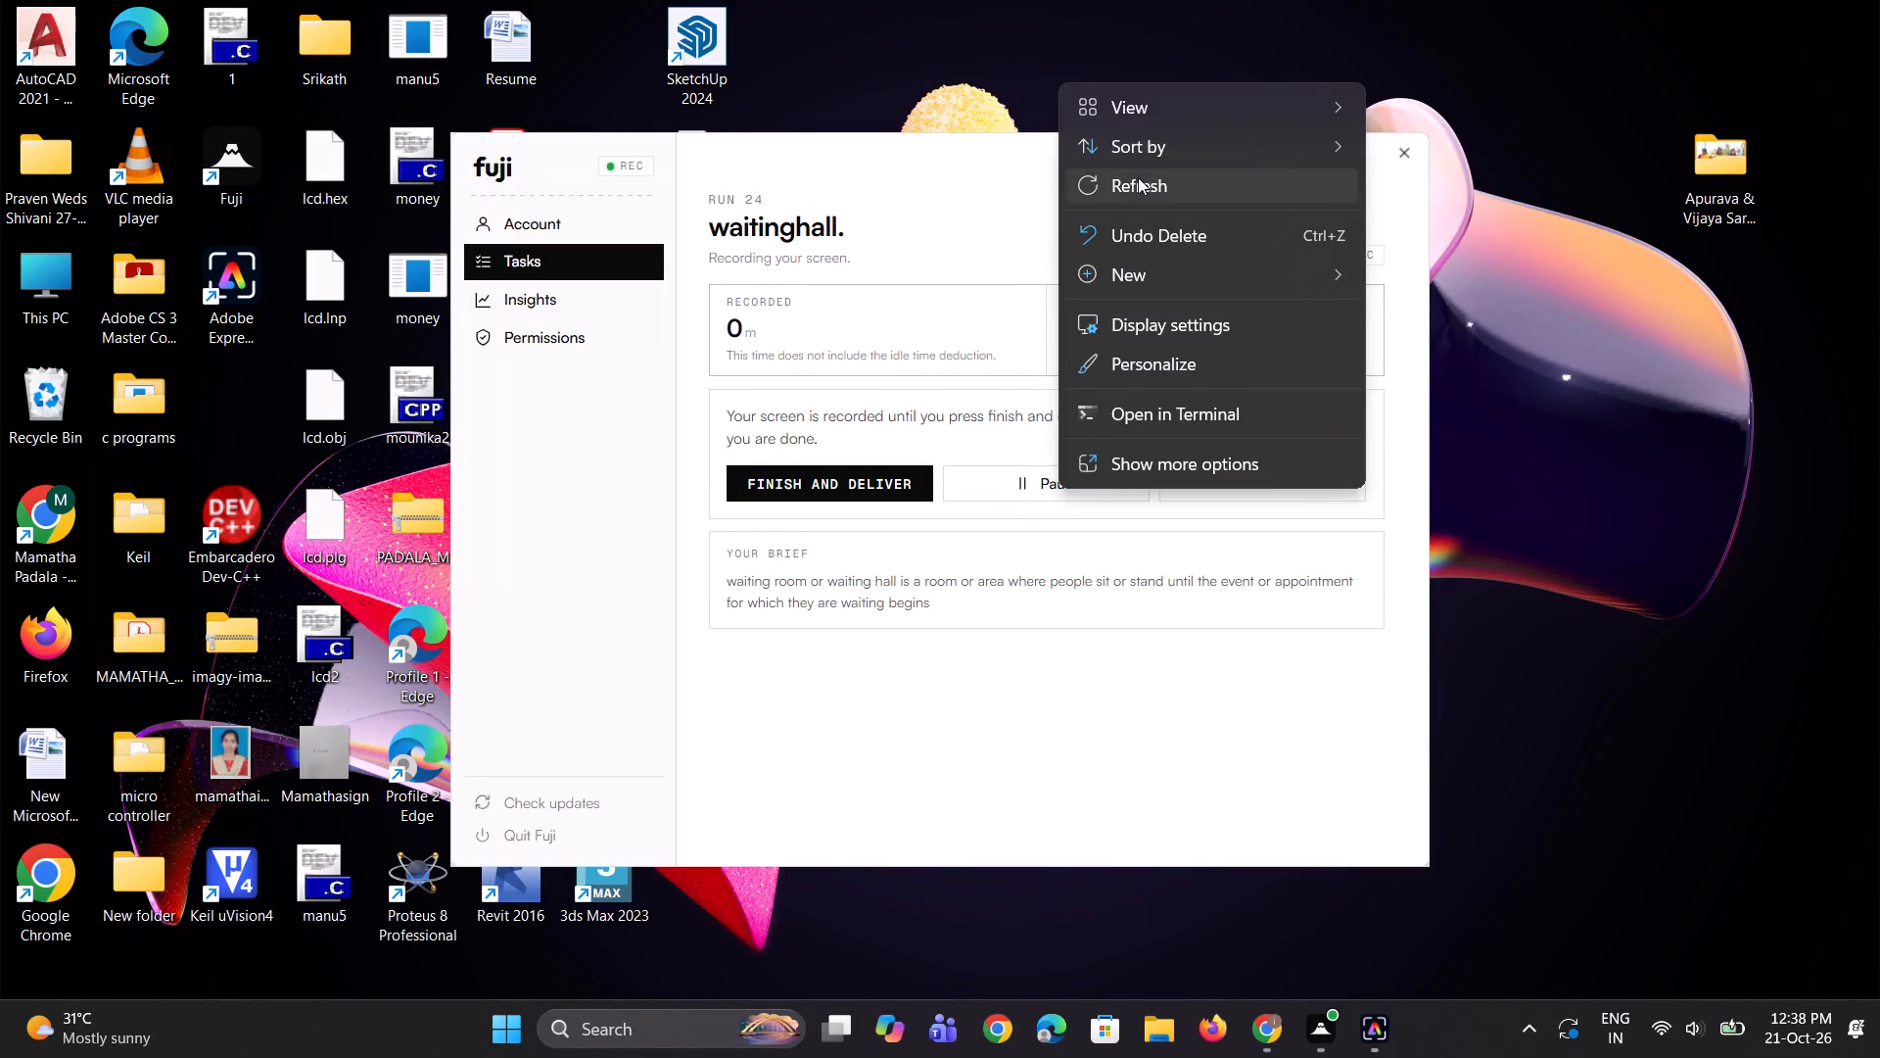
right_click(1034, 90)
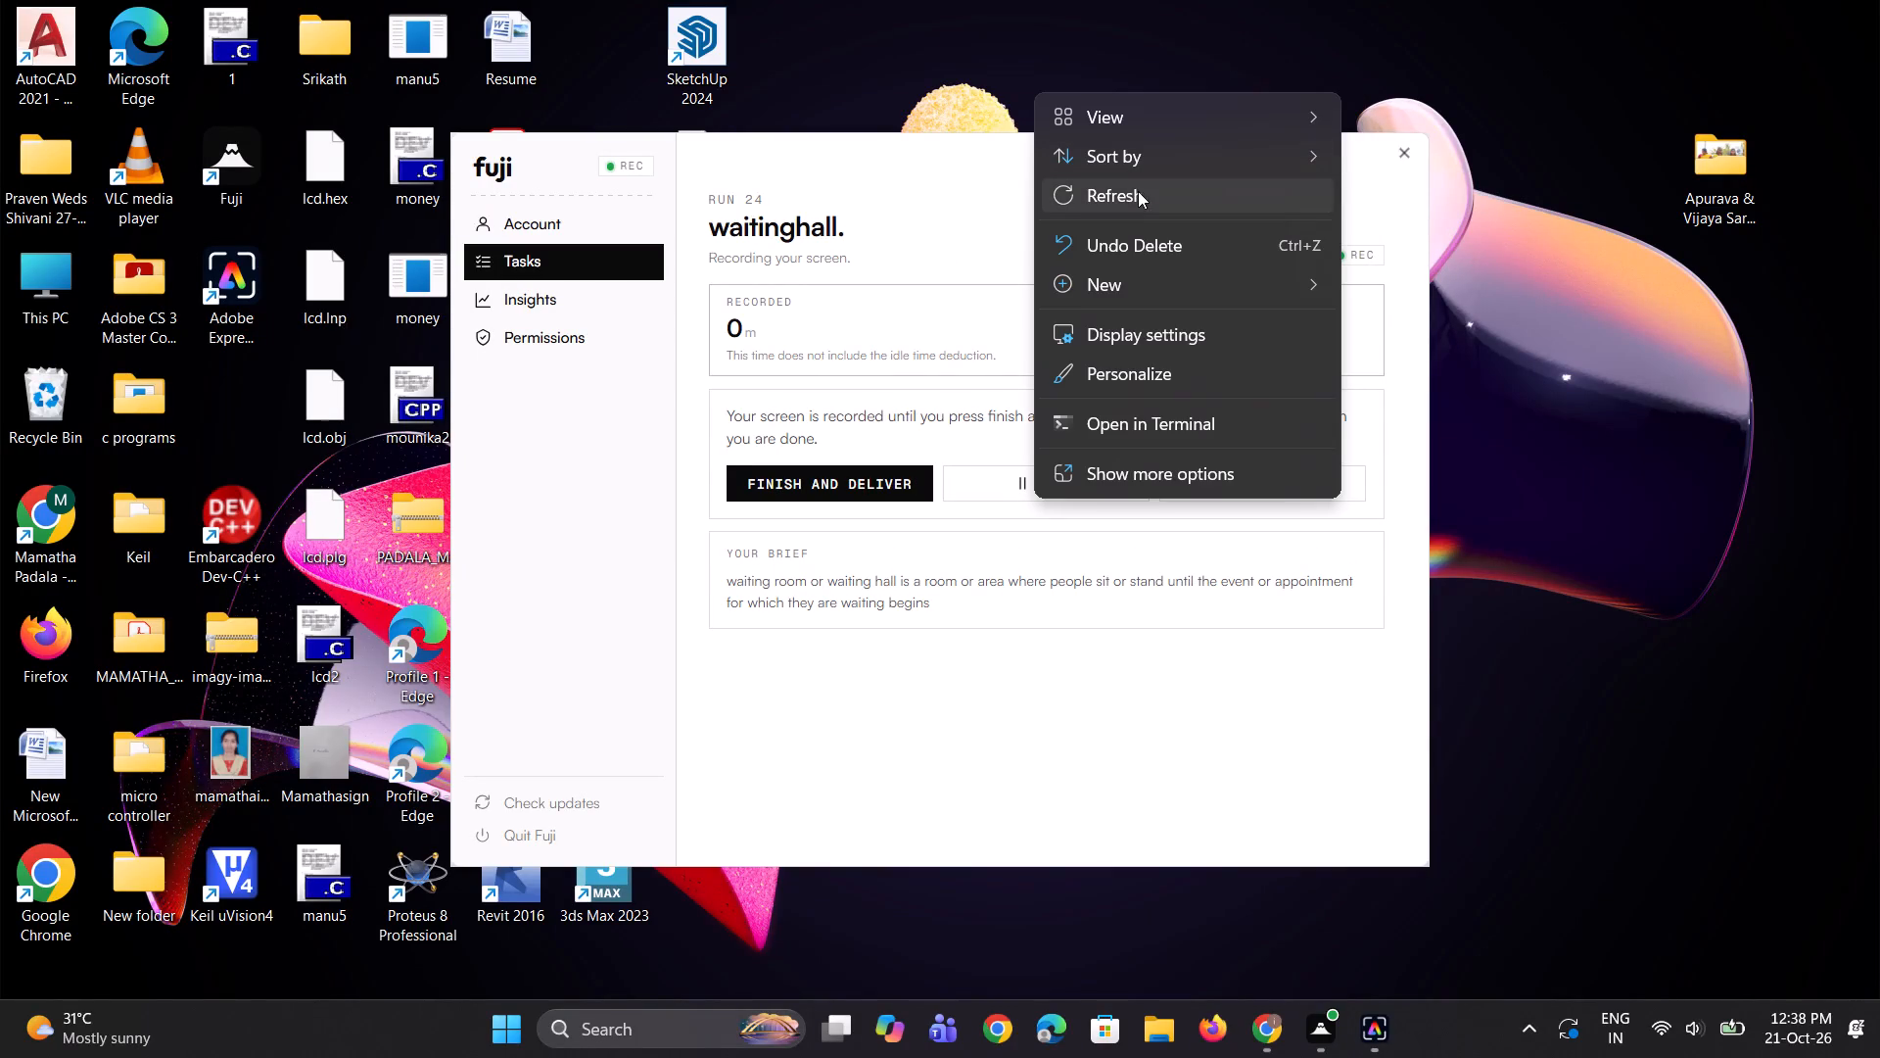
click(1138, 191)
Launch SketchUp 2024 from the desktop and dismiss the new-version offer without installing it.
double_click(707, 57)
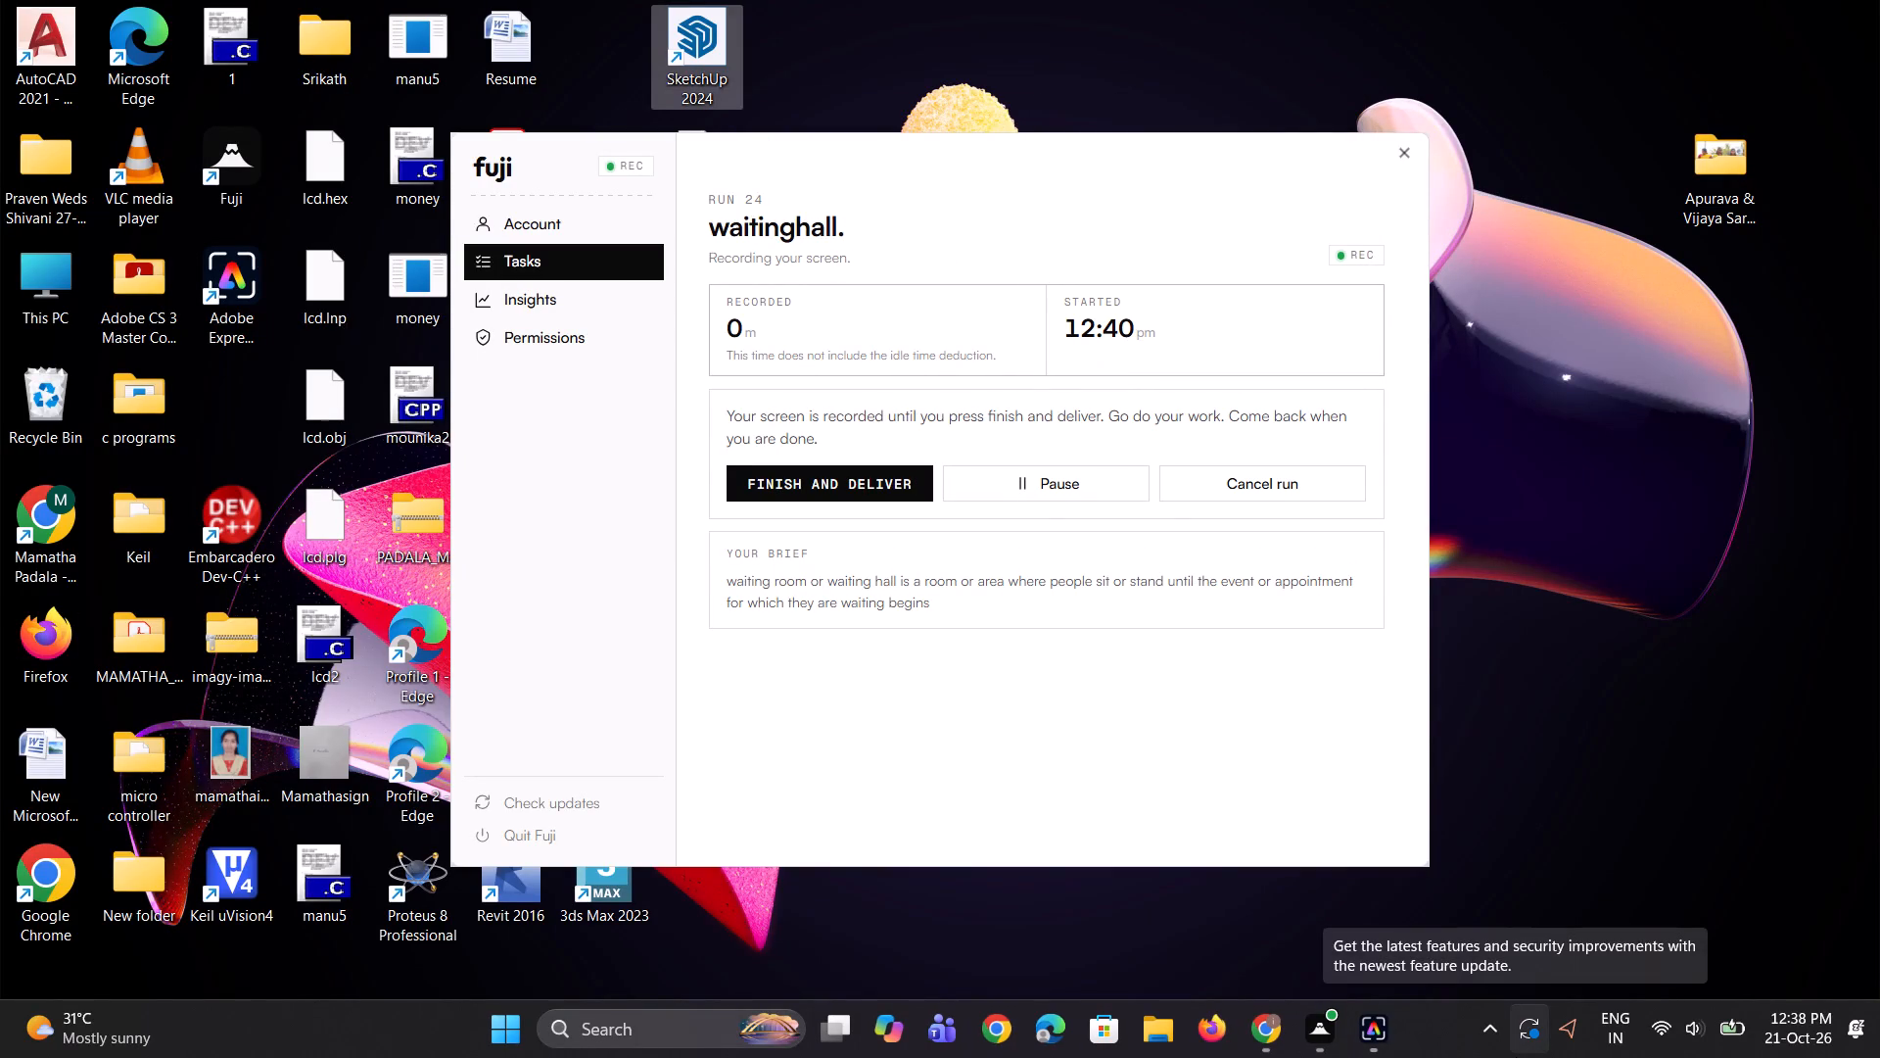
right_click(1516, 1057)
scroll(1516, 1057, down, 2)
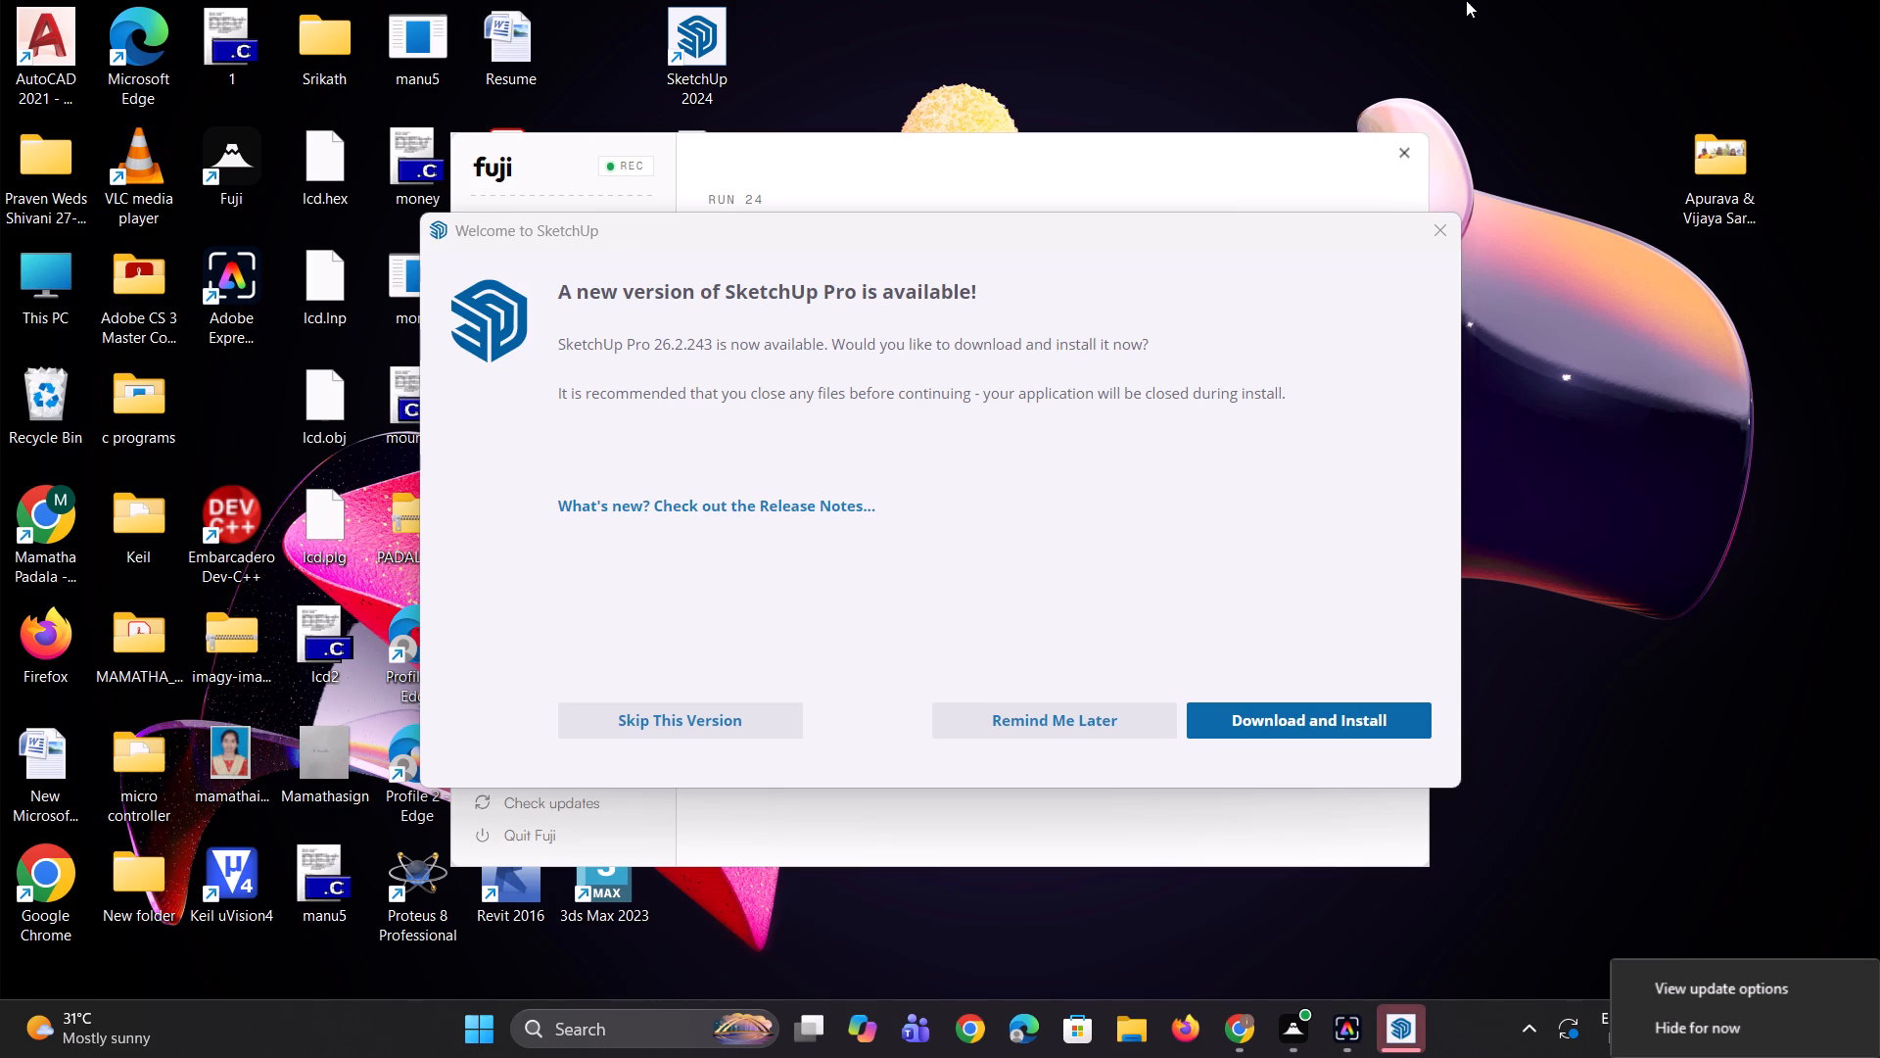
click(1439, 252)
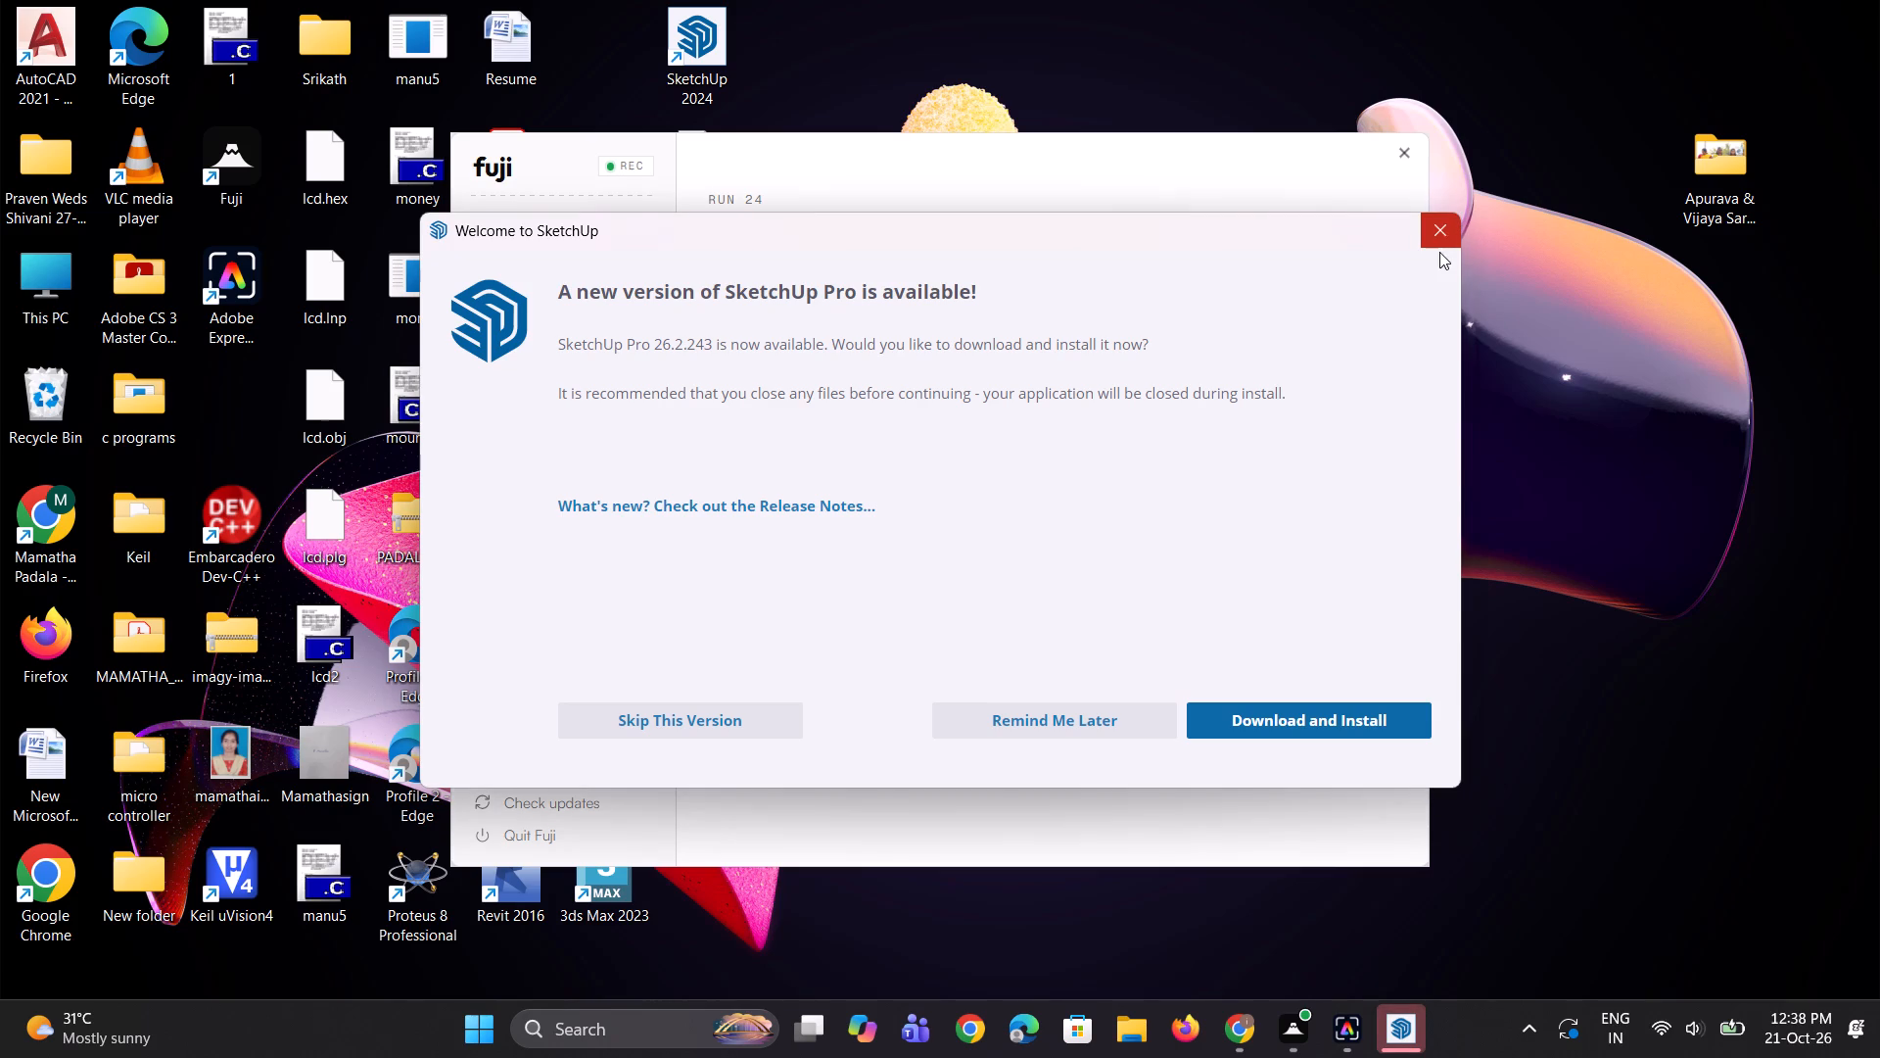
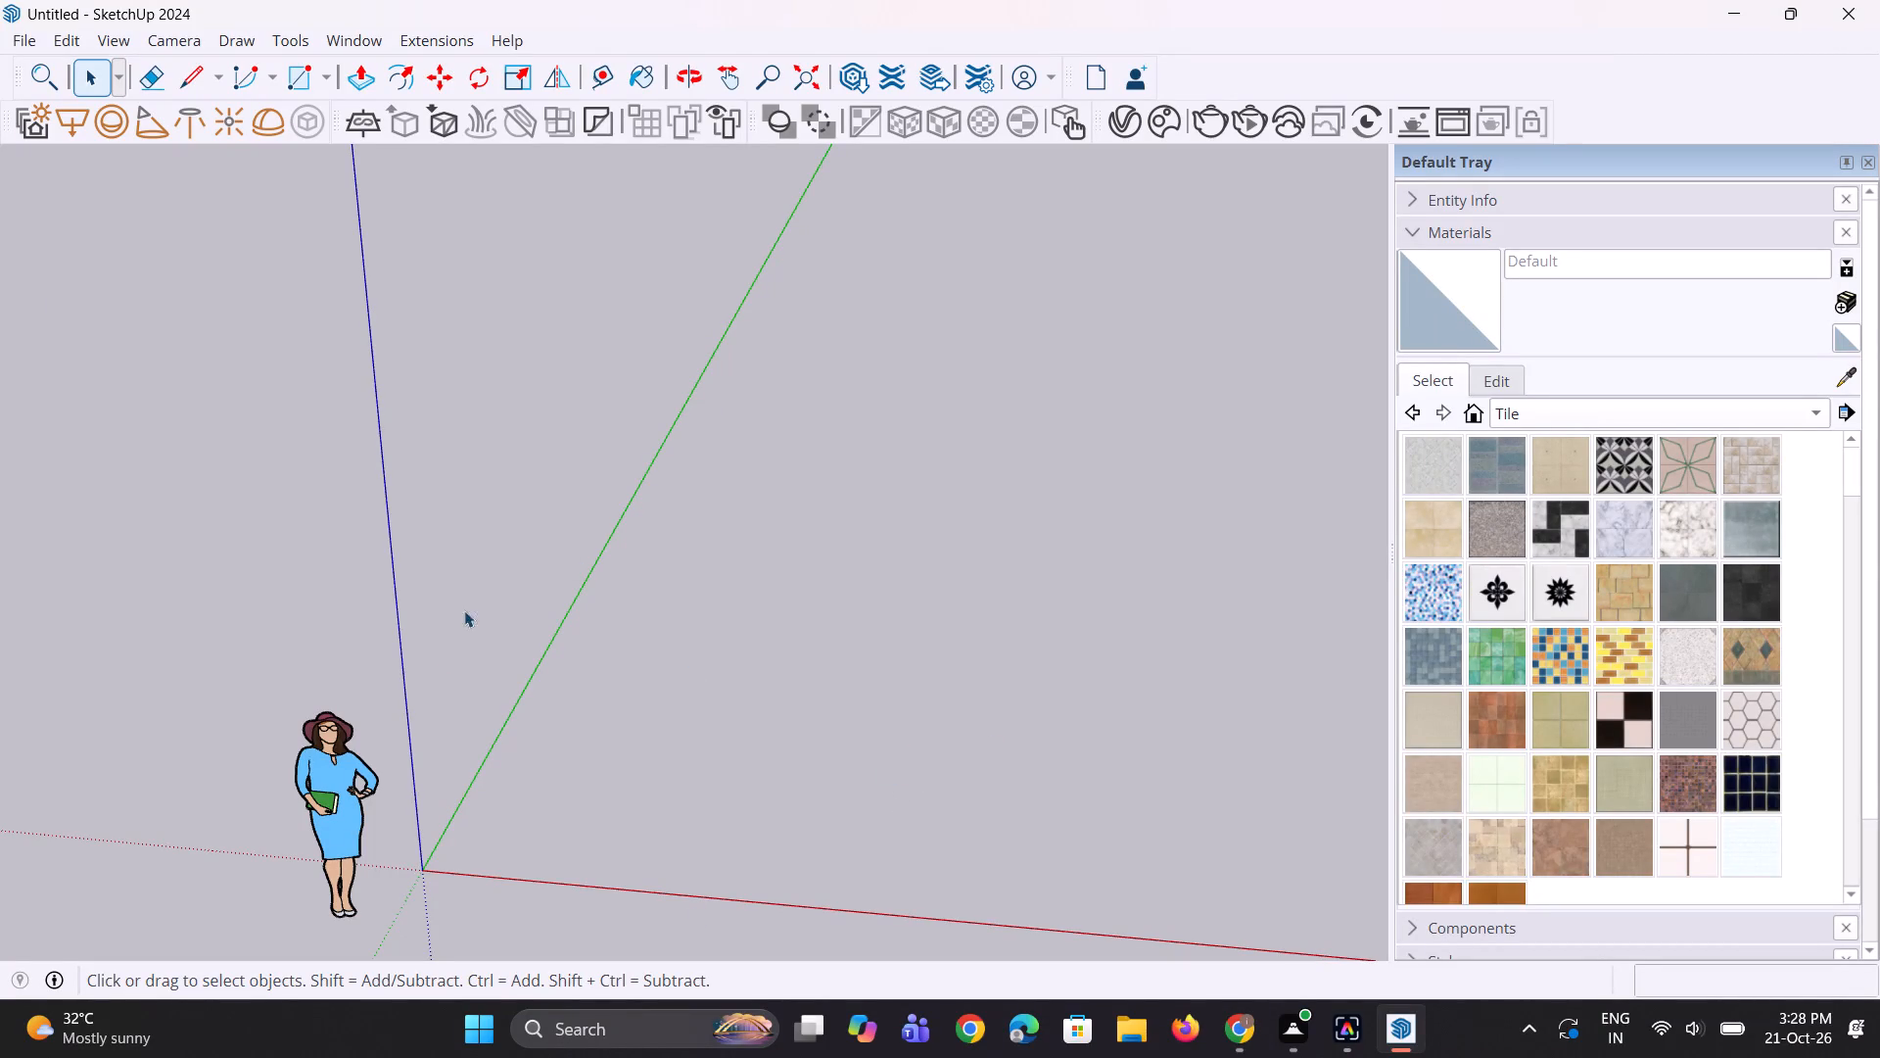
Draw a 32' by 33' rectangle on the ground beside the origin for the hall footprint.
scroll(442, 653, down, 6)
middle_drag(858, 828, 726, 784)
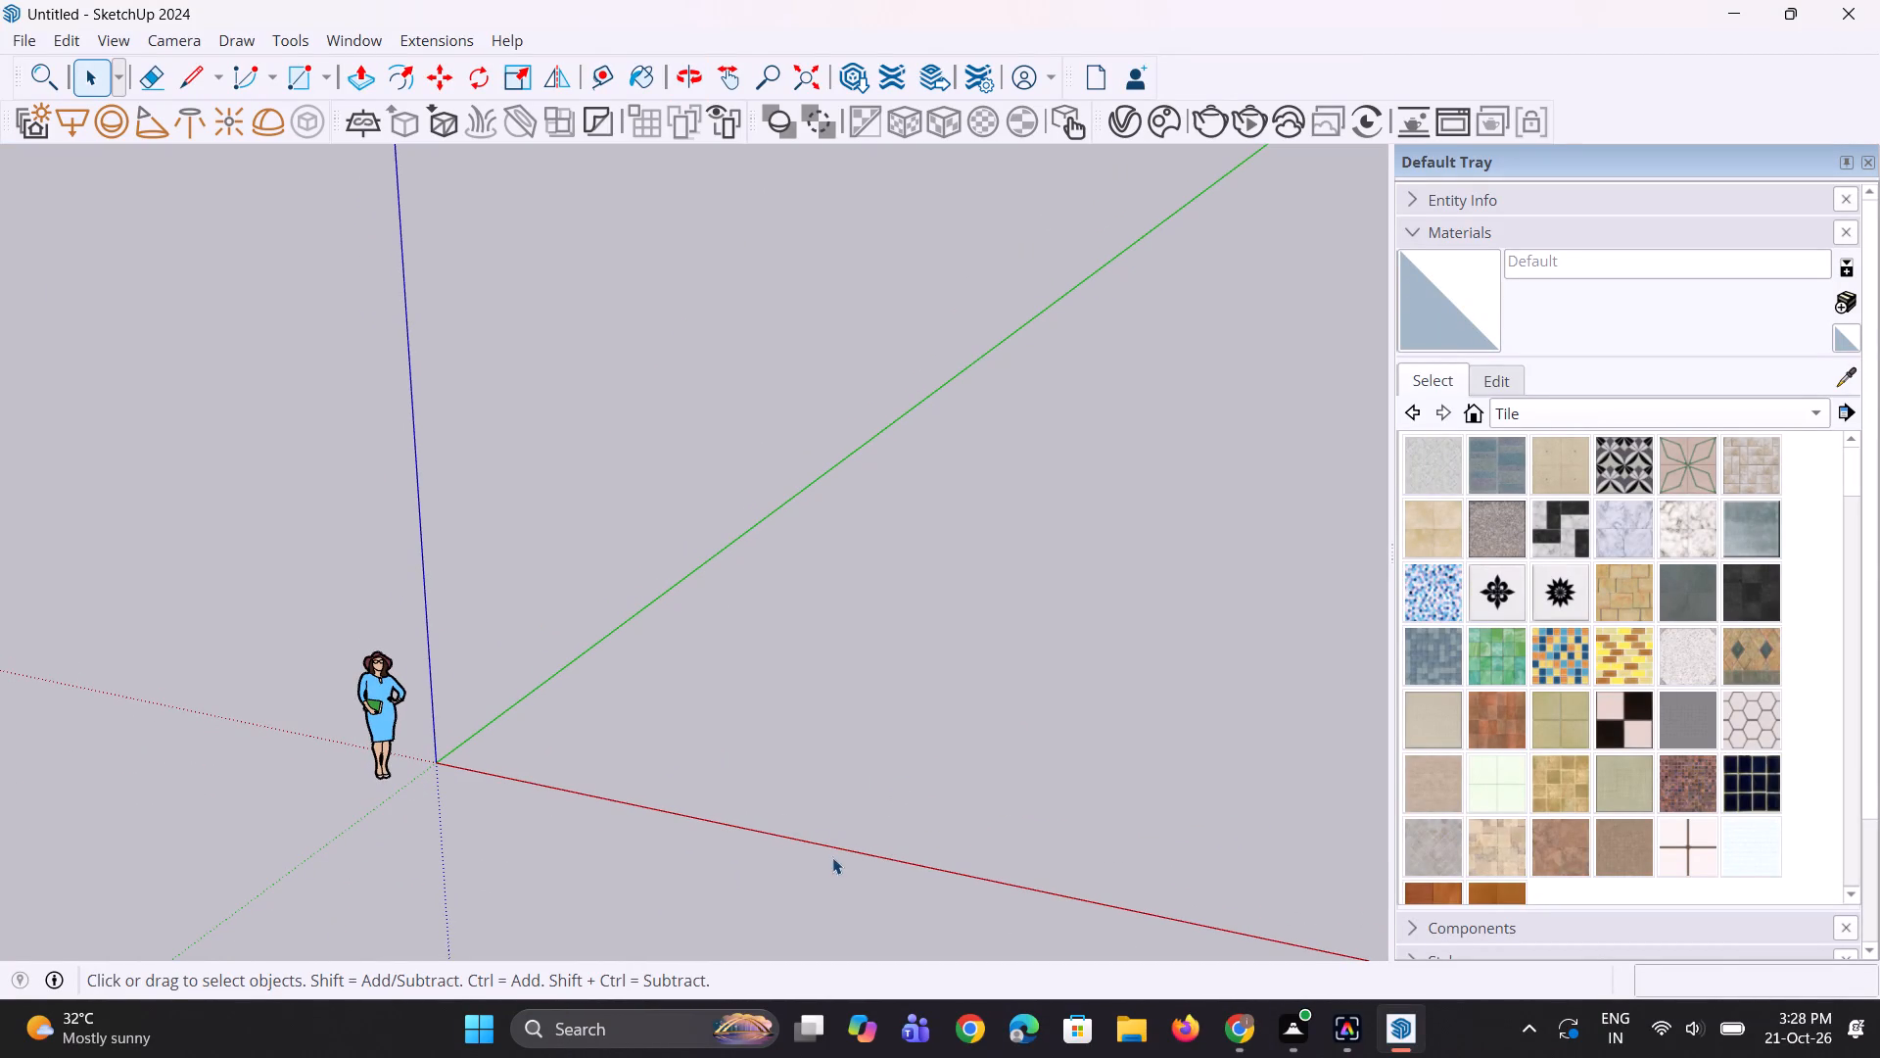
key(r)
click(828, 727)
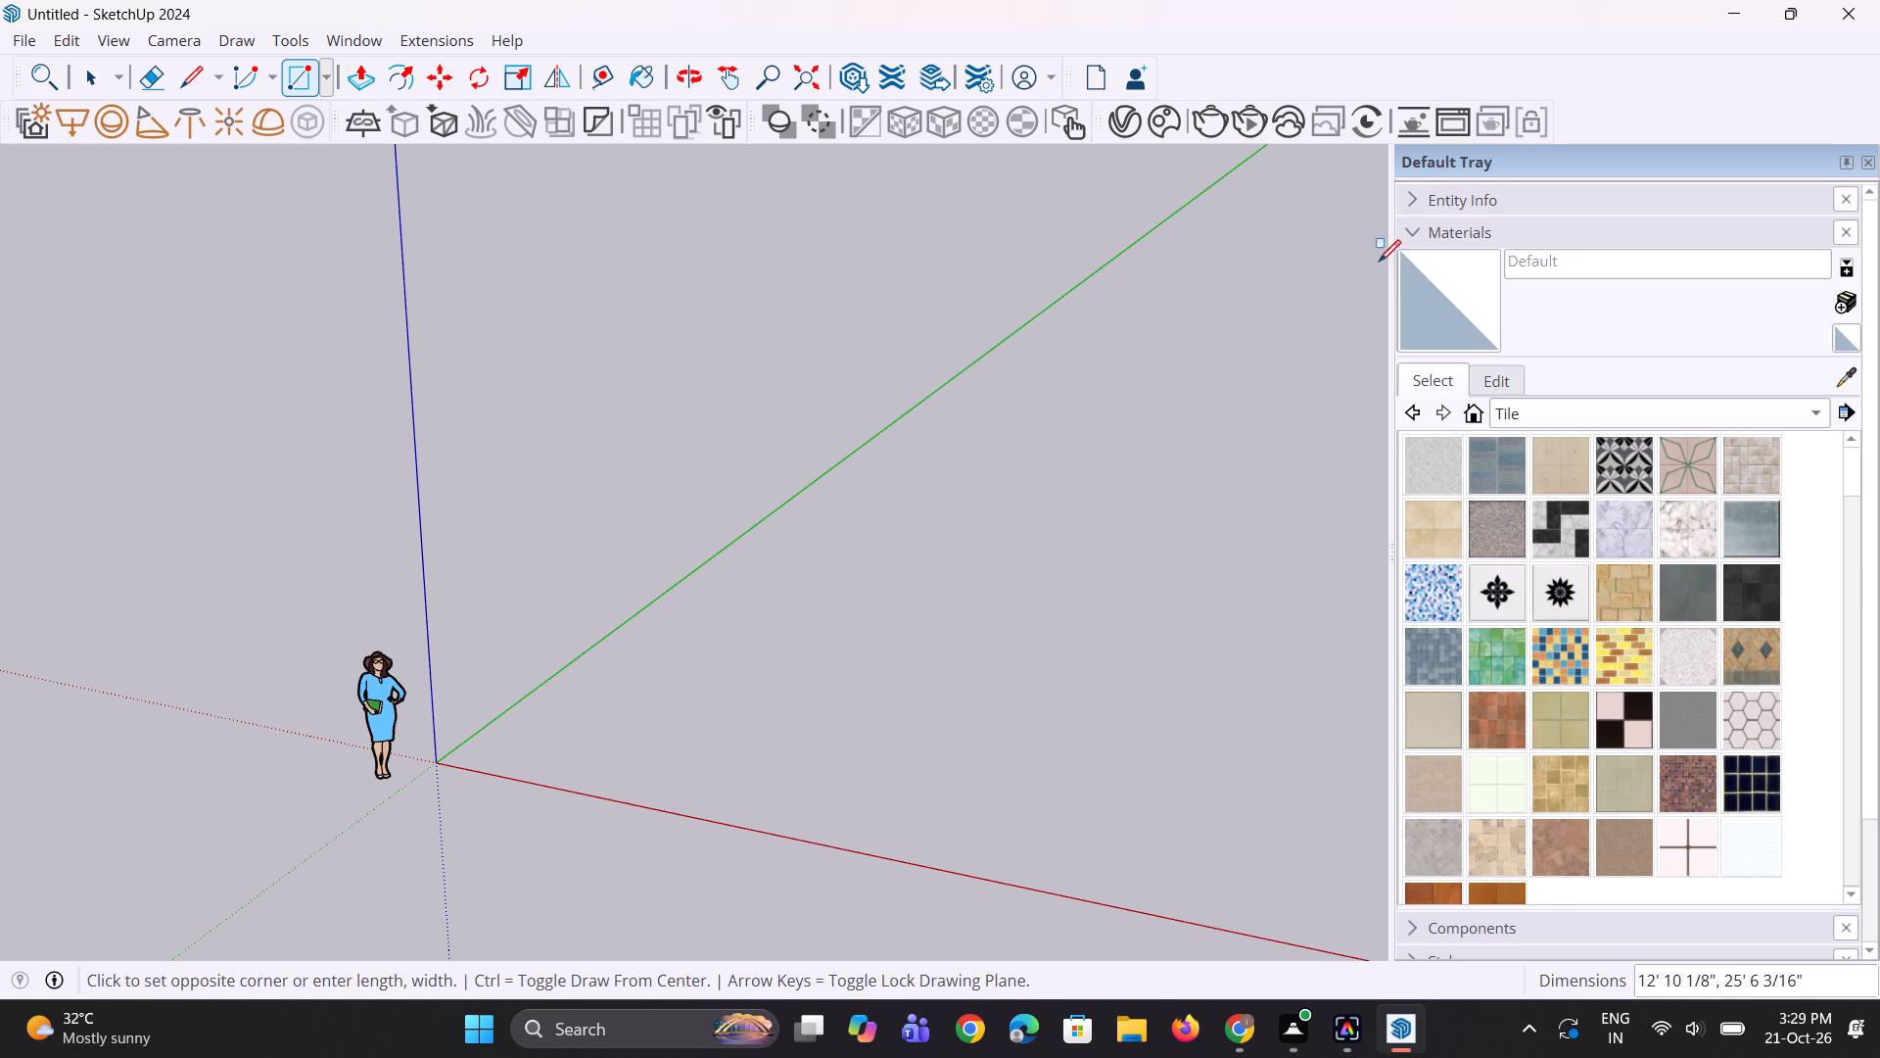
text(30)
key(BackSpace)
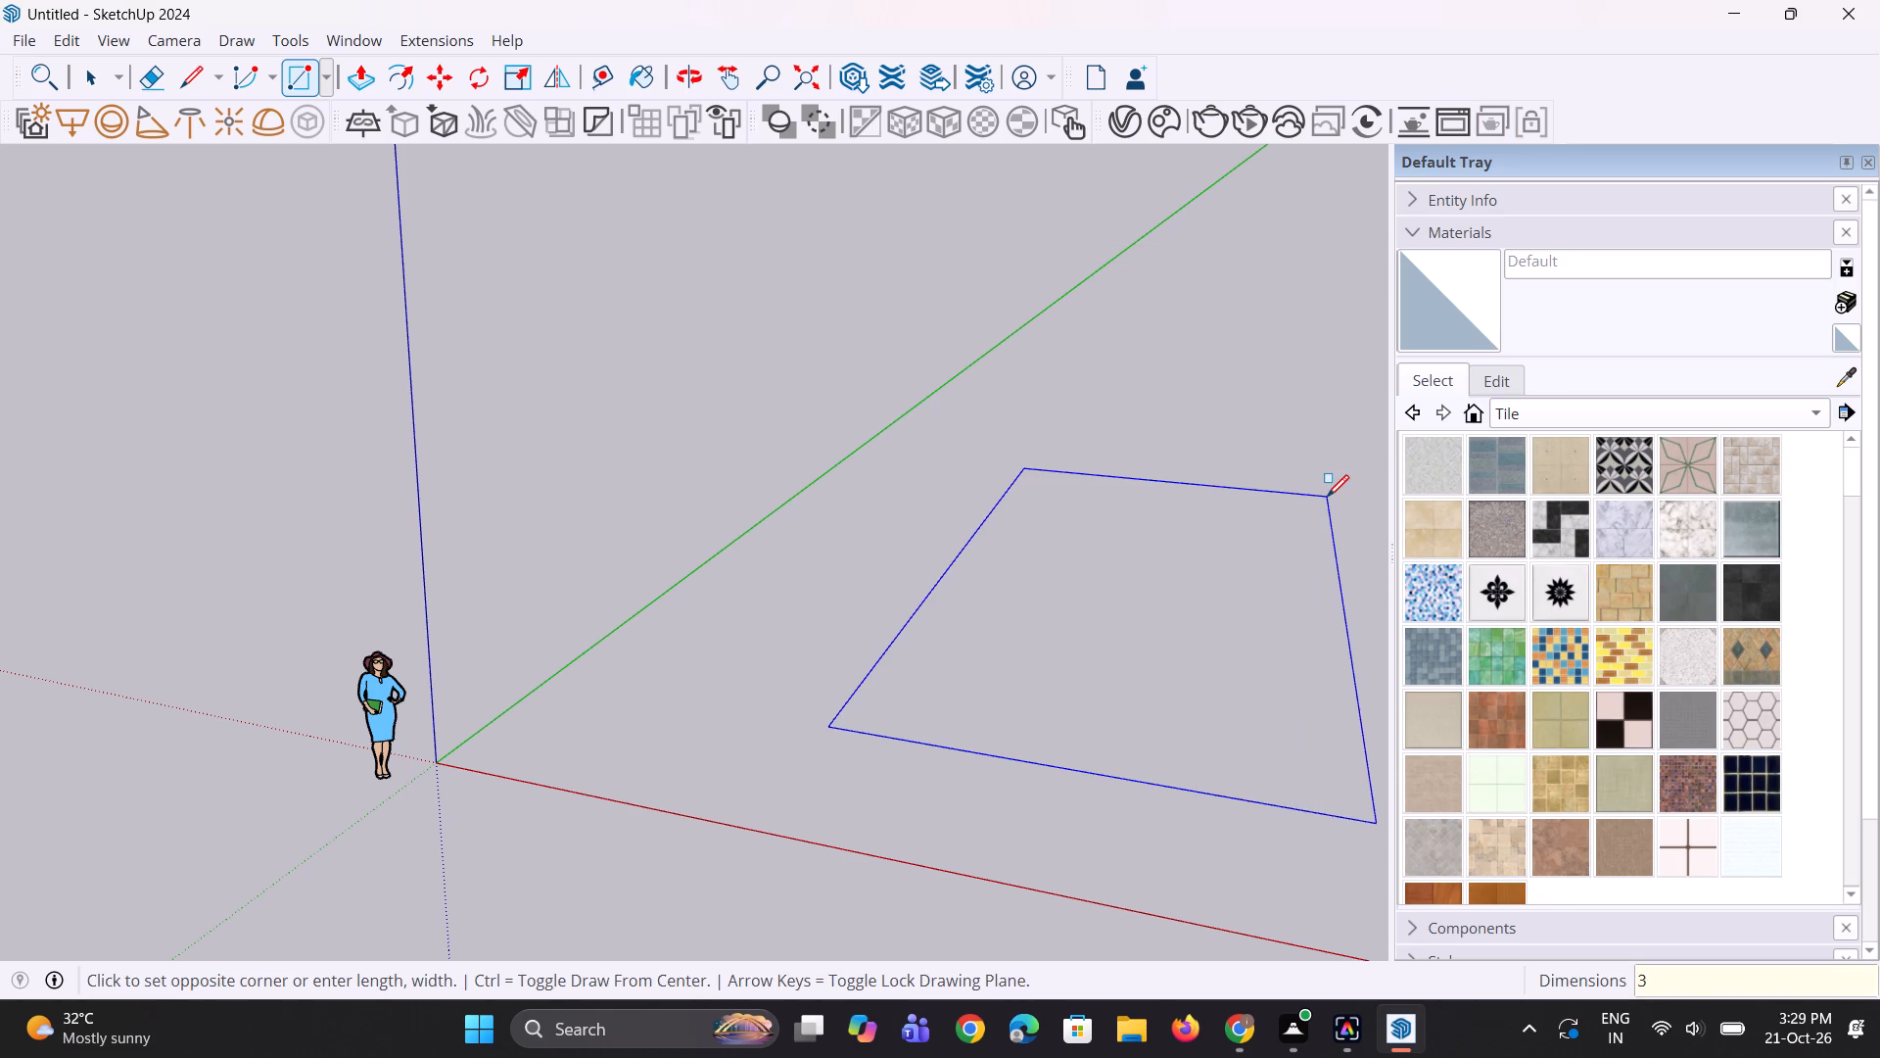
text(2'.)
key(BackSpace)
text(,33')
key(Return)
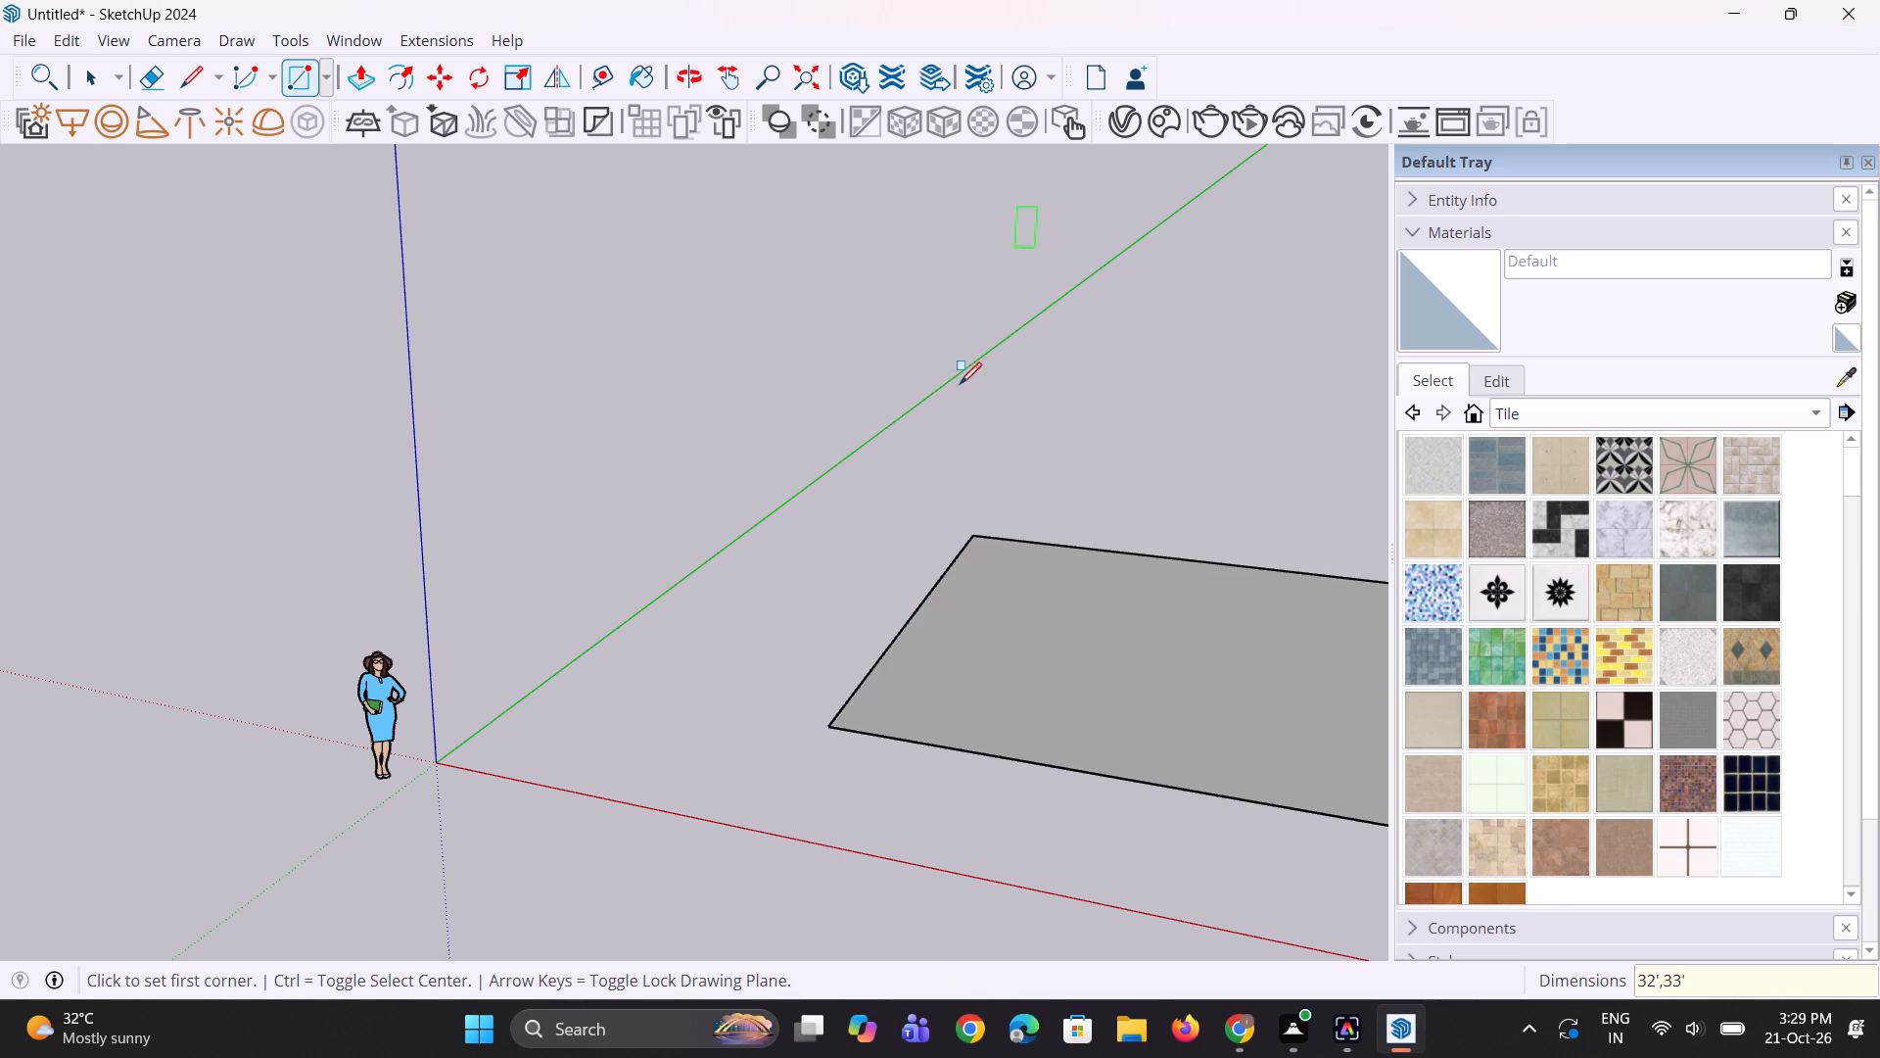
scroll(960, 392, down, 10)
middle_drag(1326, 534, 1119, 674)
scroll(1279, 655, up, 4)
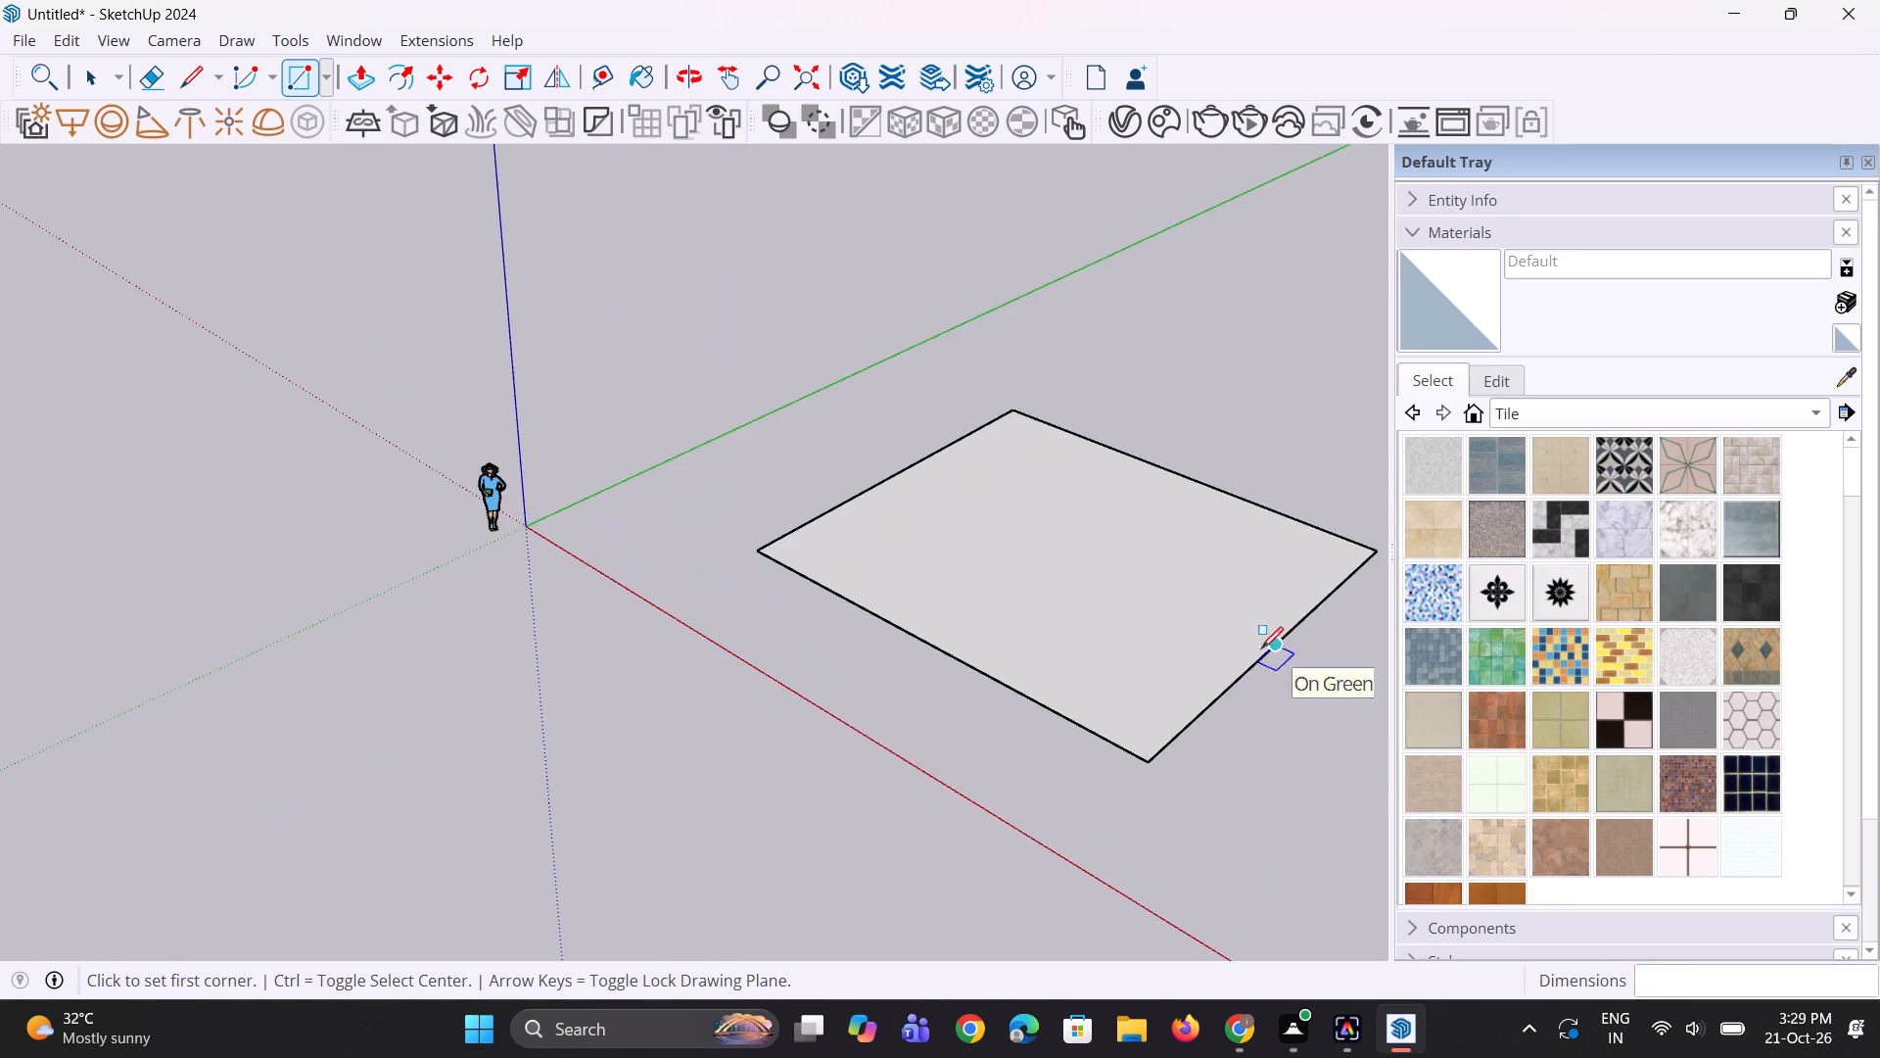
scroll(1192, 572, up, 3)
middle_drag(1163, 611, 1178, 658)
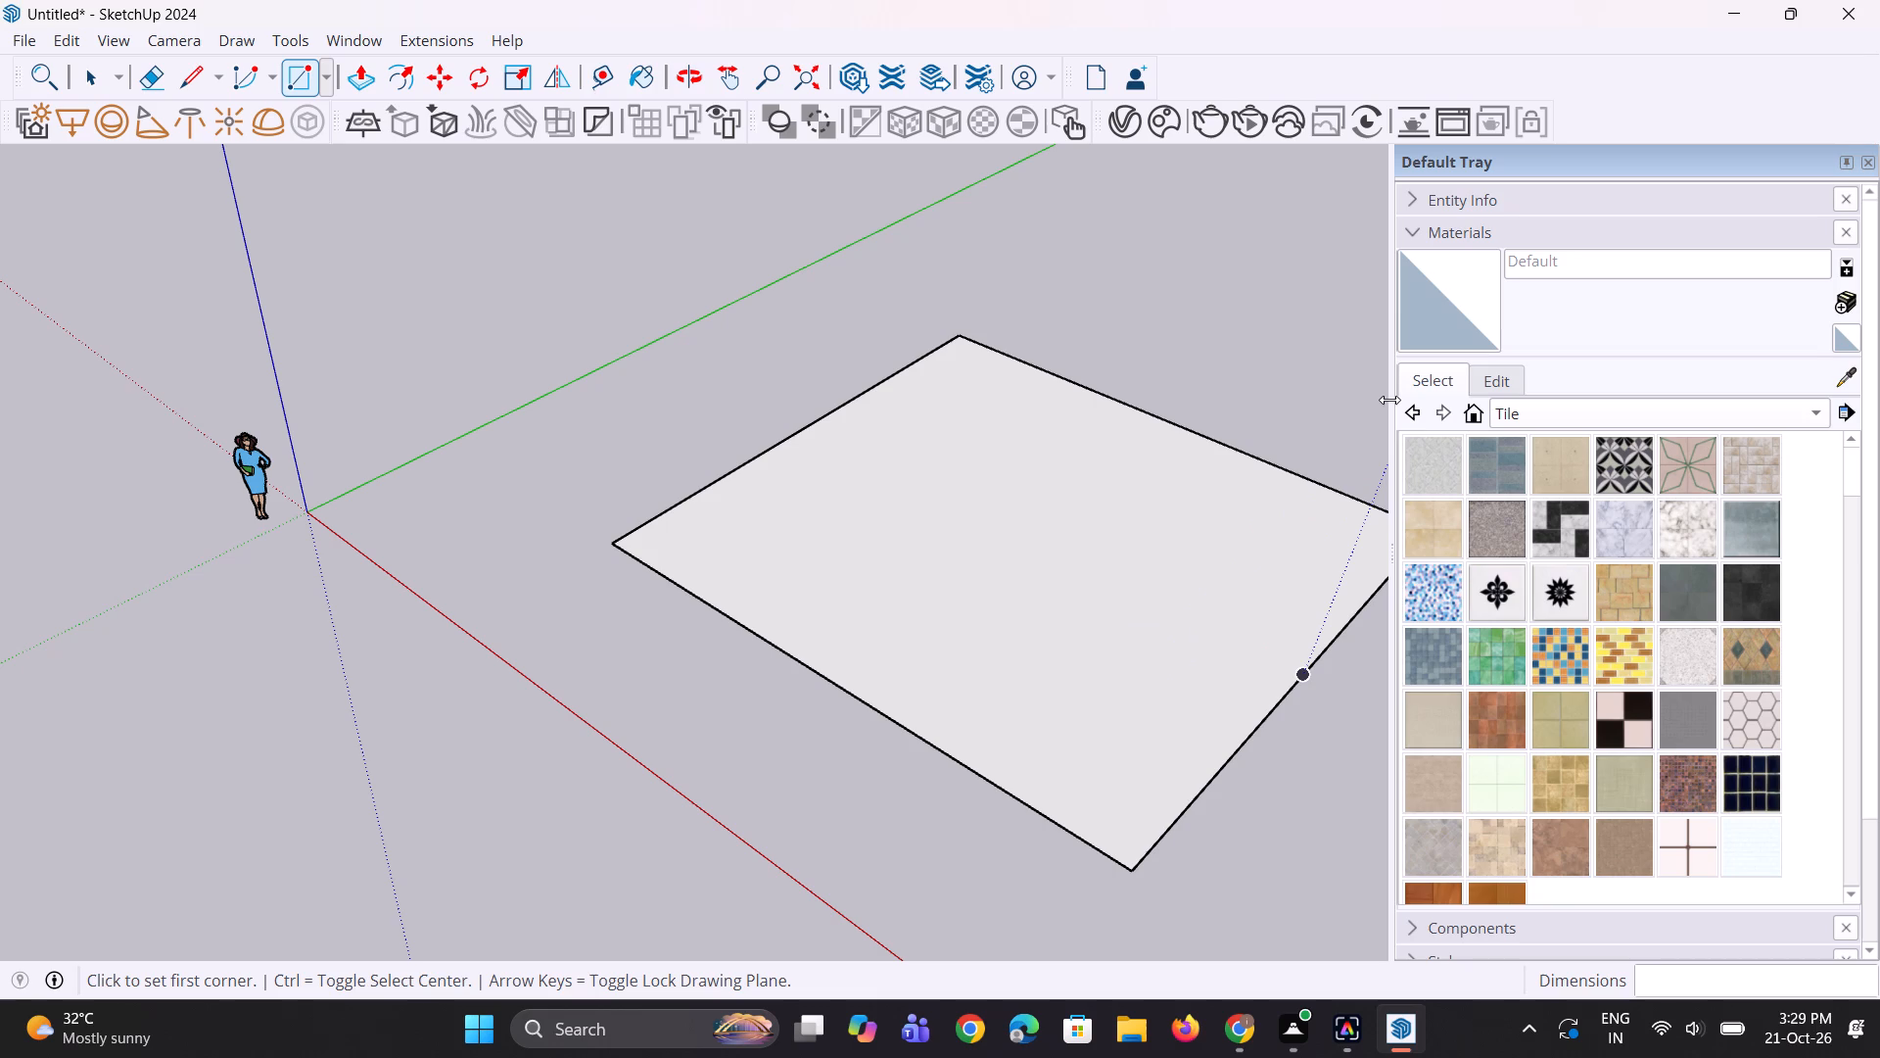
key(Escape)
Offset the footprint's outline inward by 12" for the wall thickness.
key(f)
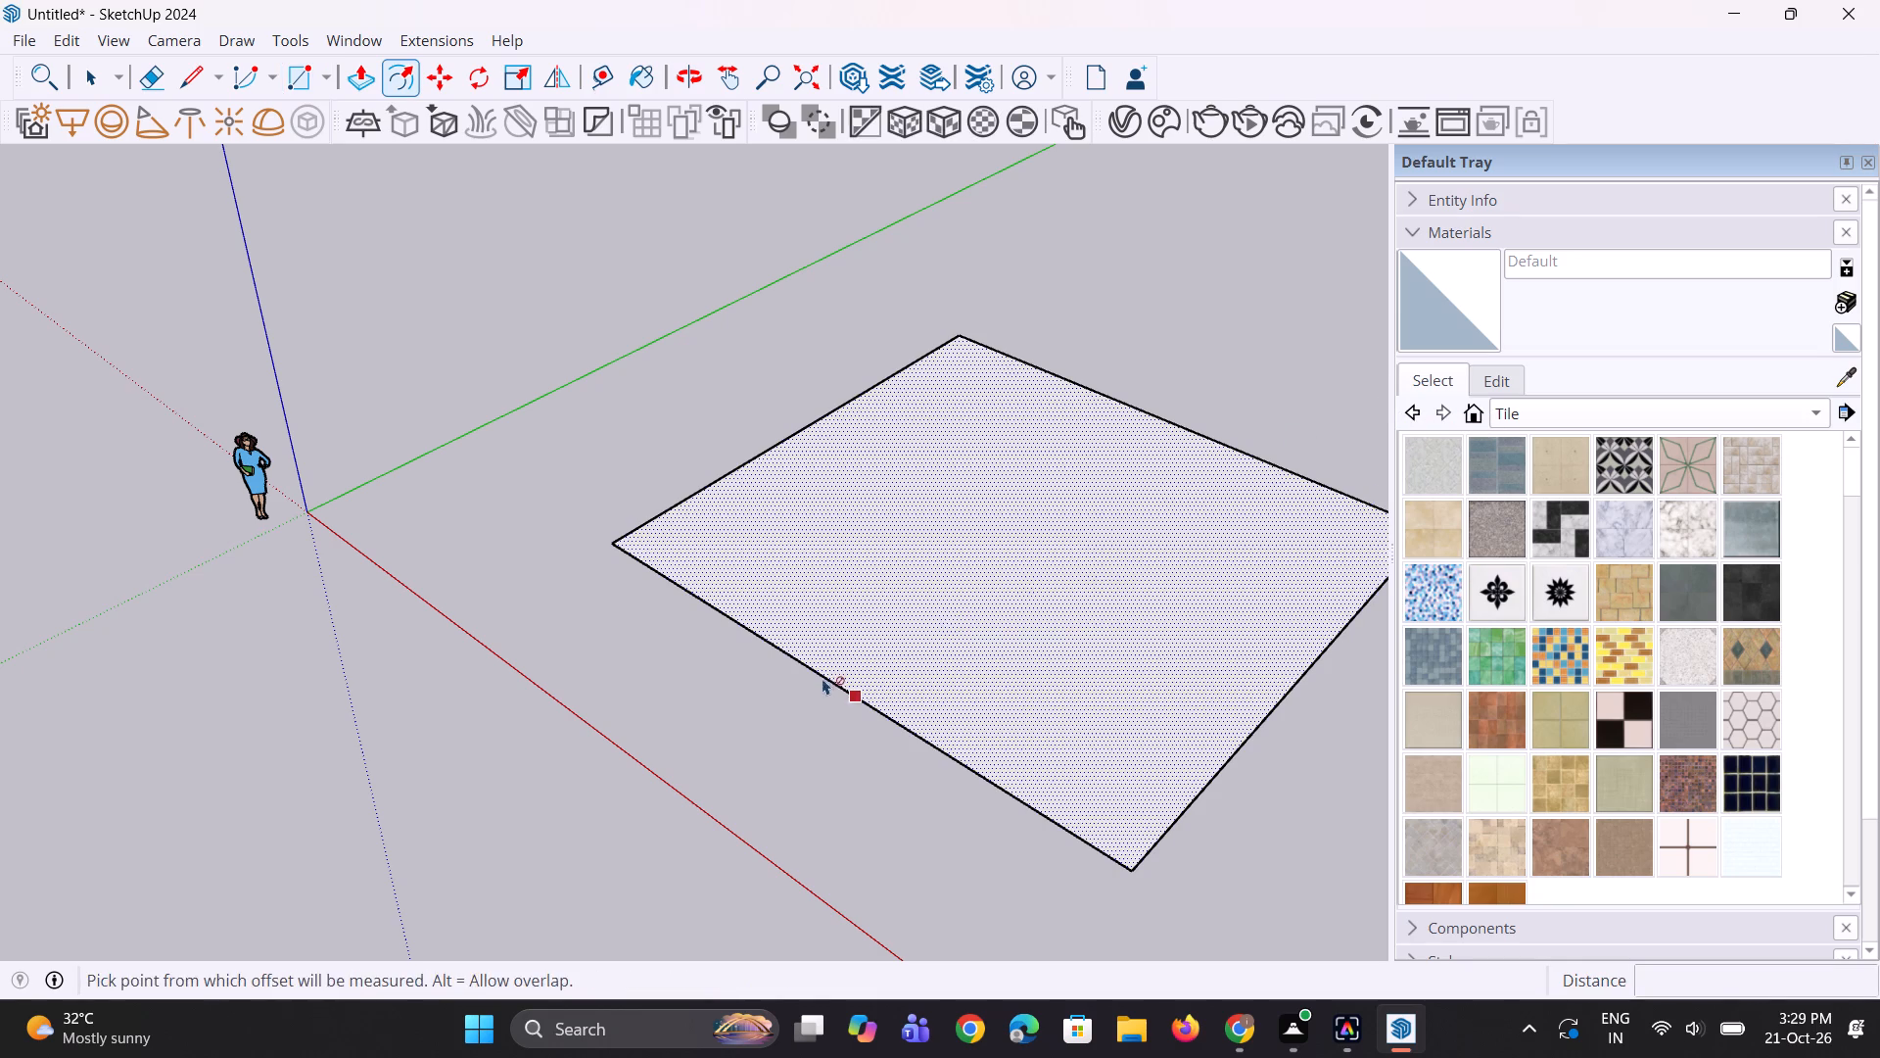
click(832, 670)
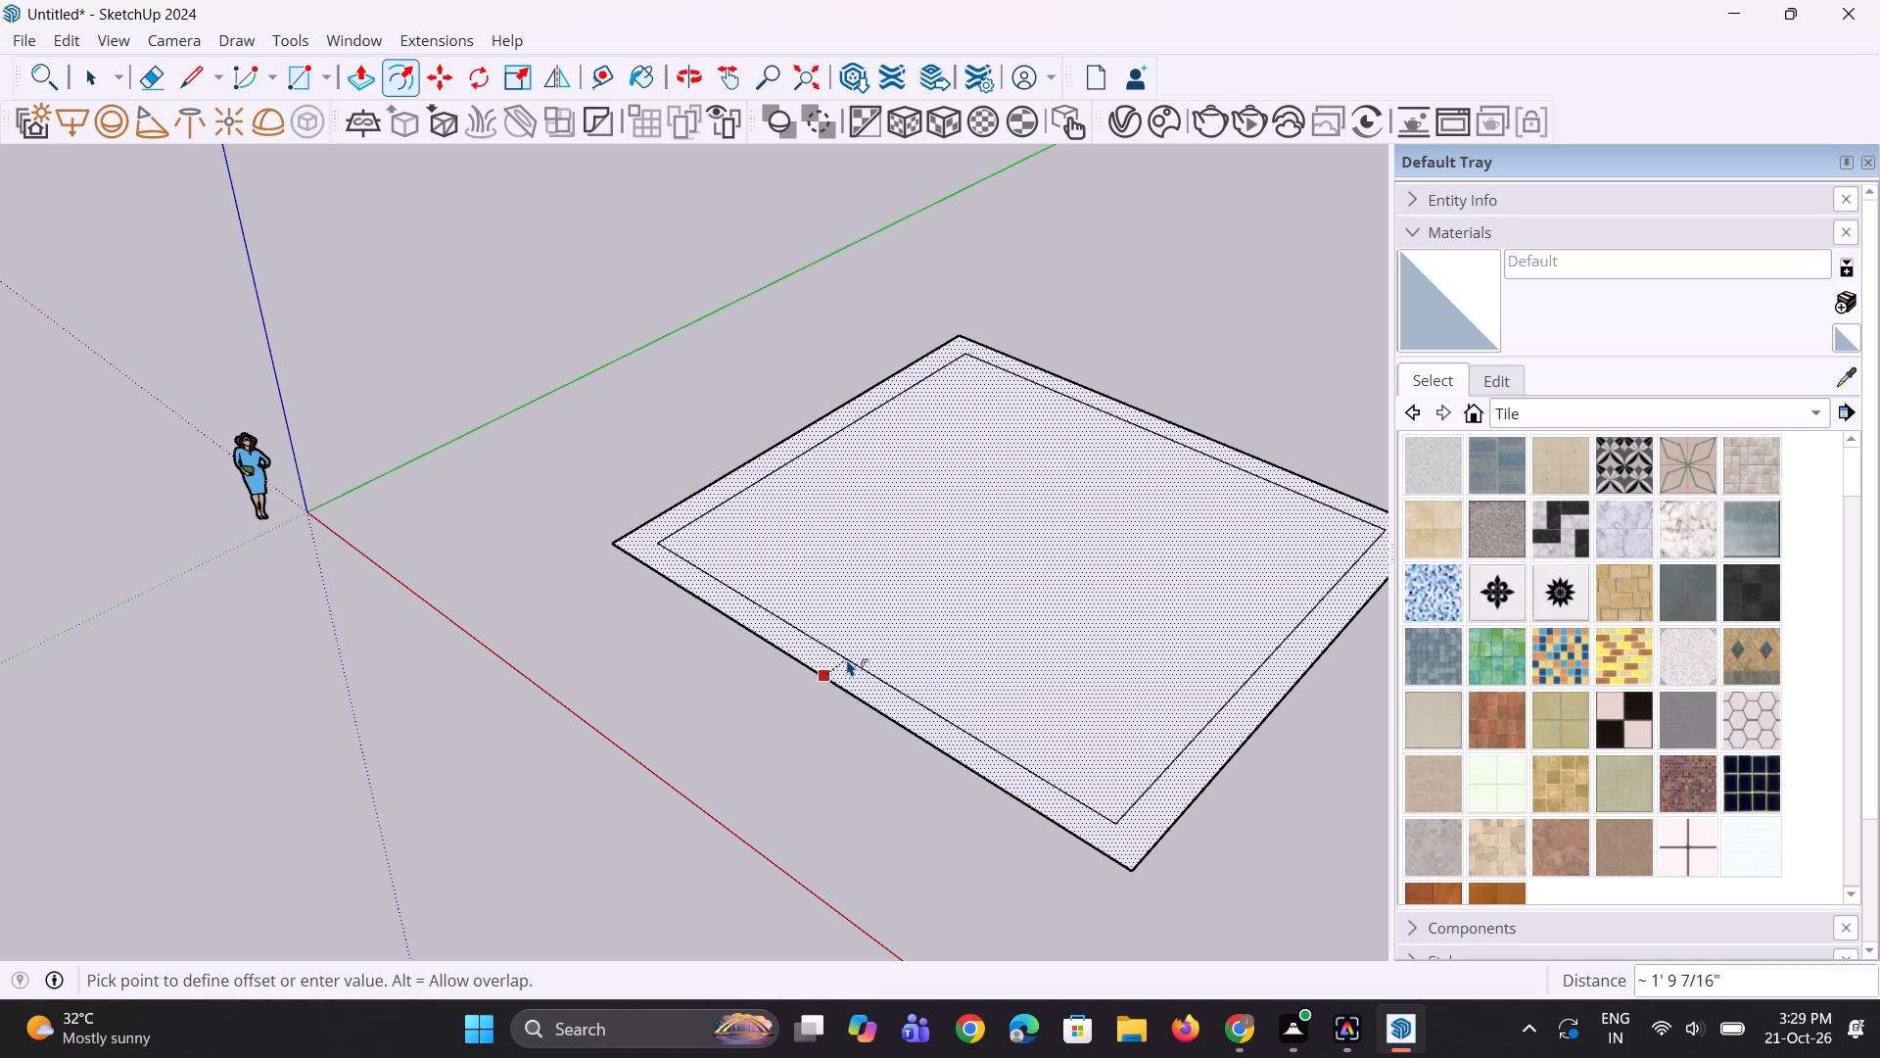
text(12")
key(Return)
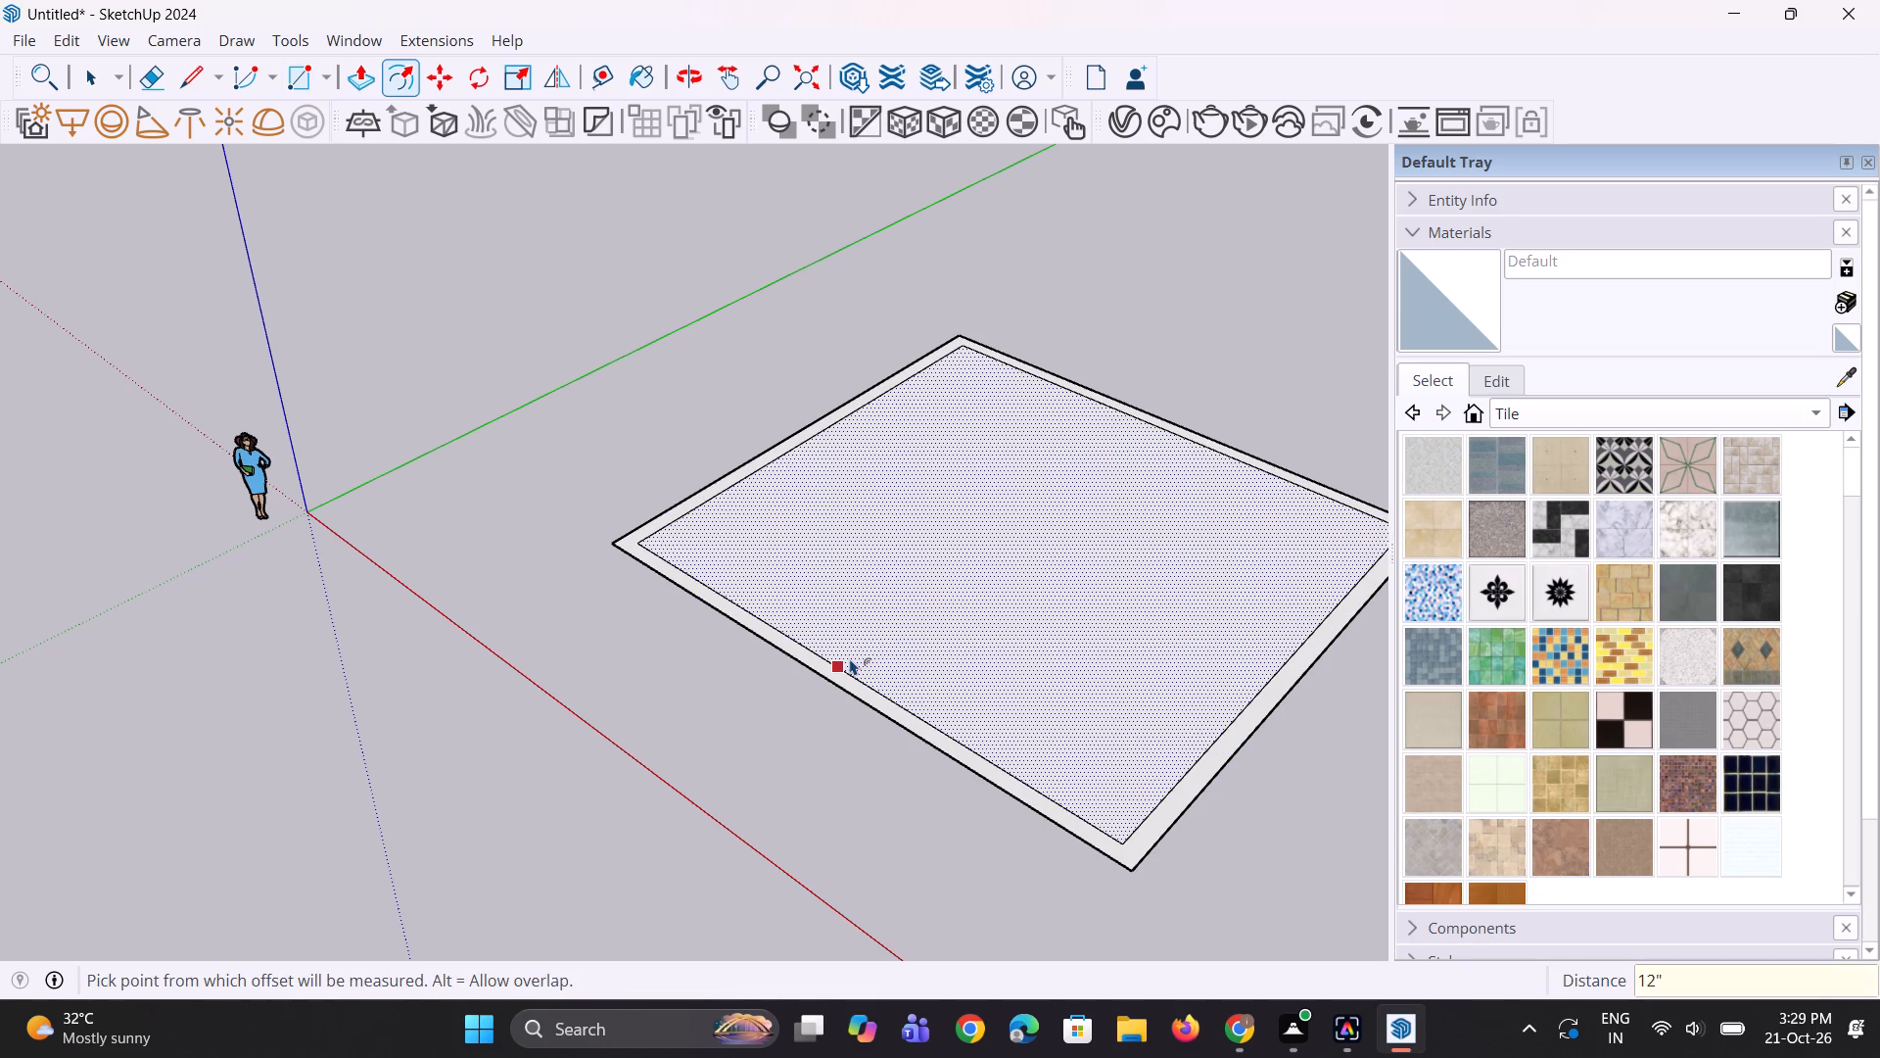
Move the inner offset edge on the front side 1' outward onto the footprint's outer front edge.
scroll(933, 663, down, 4)
middle_drag(982, 680, 1085, 761)
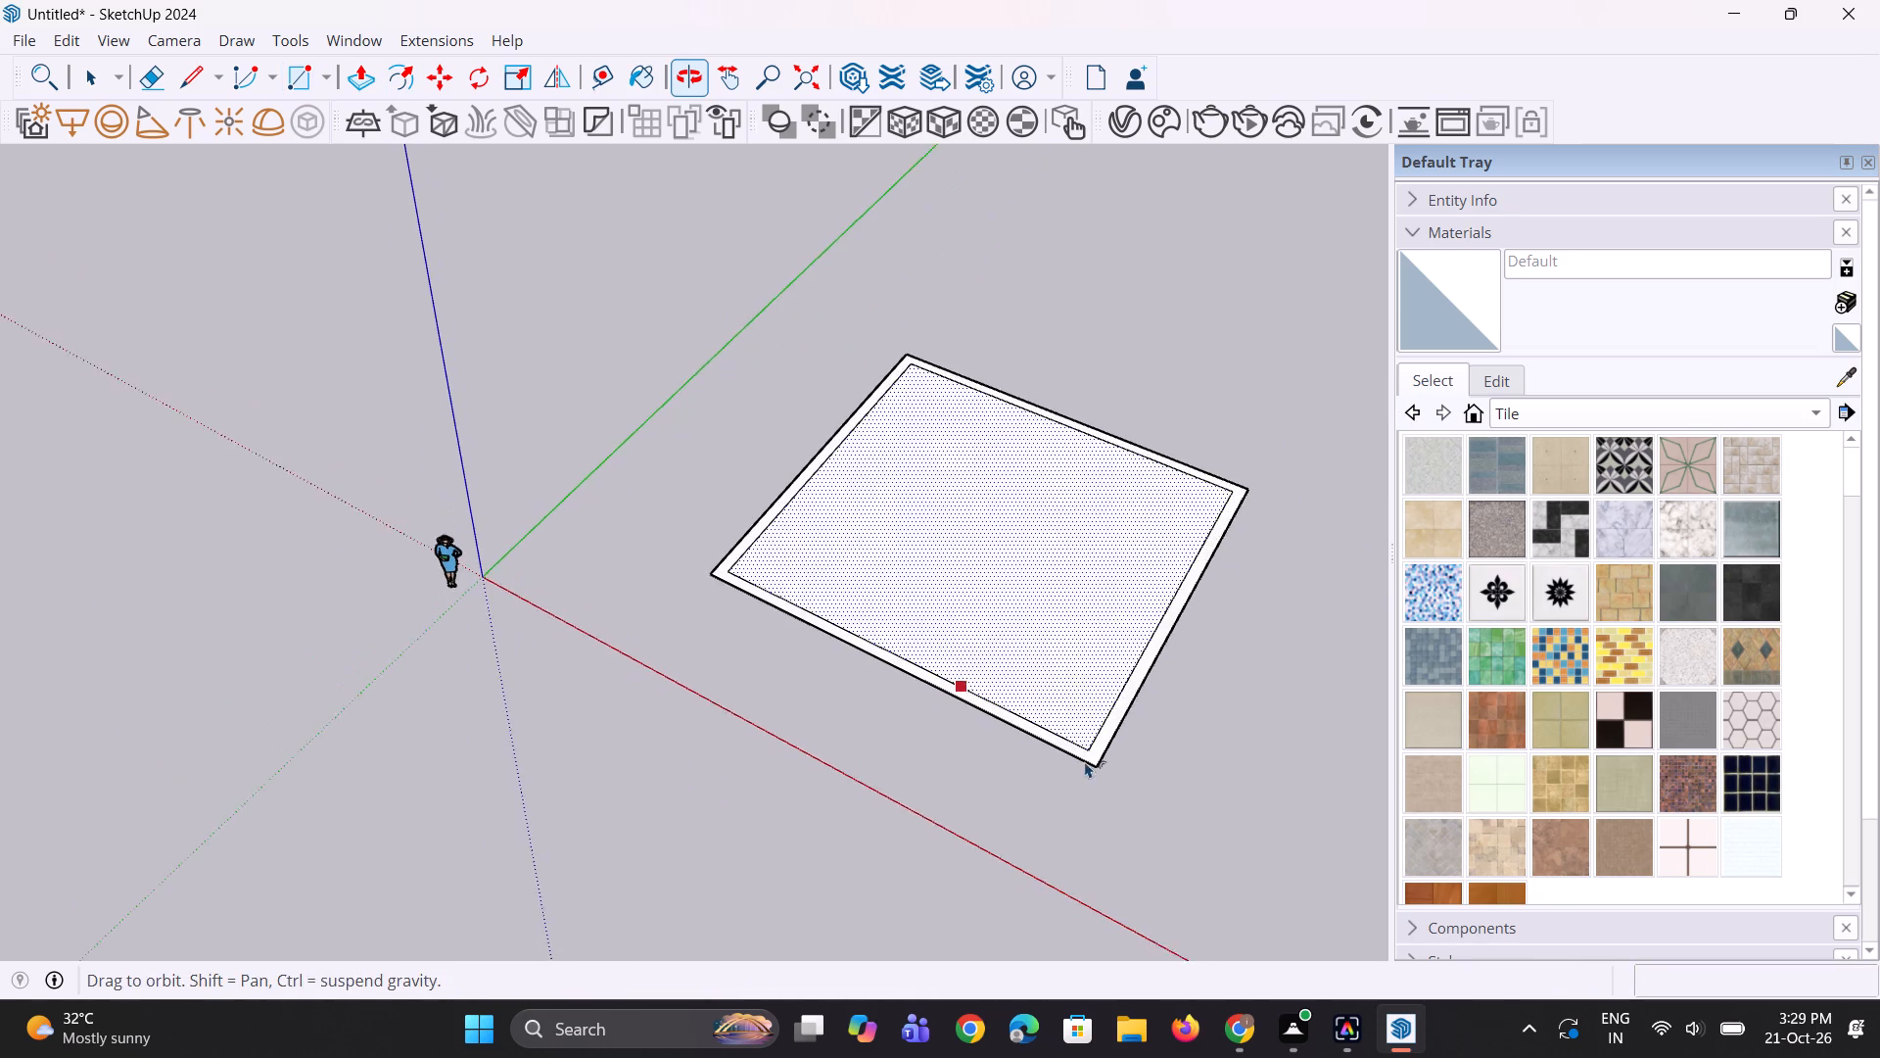
middle_drag(1085, 761, 1084, 761)
key(space)
click(1255, 743)
scroll(1059, 717, up, 7)
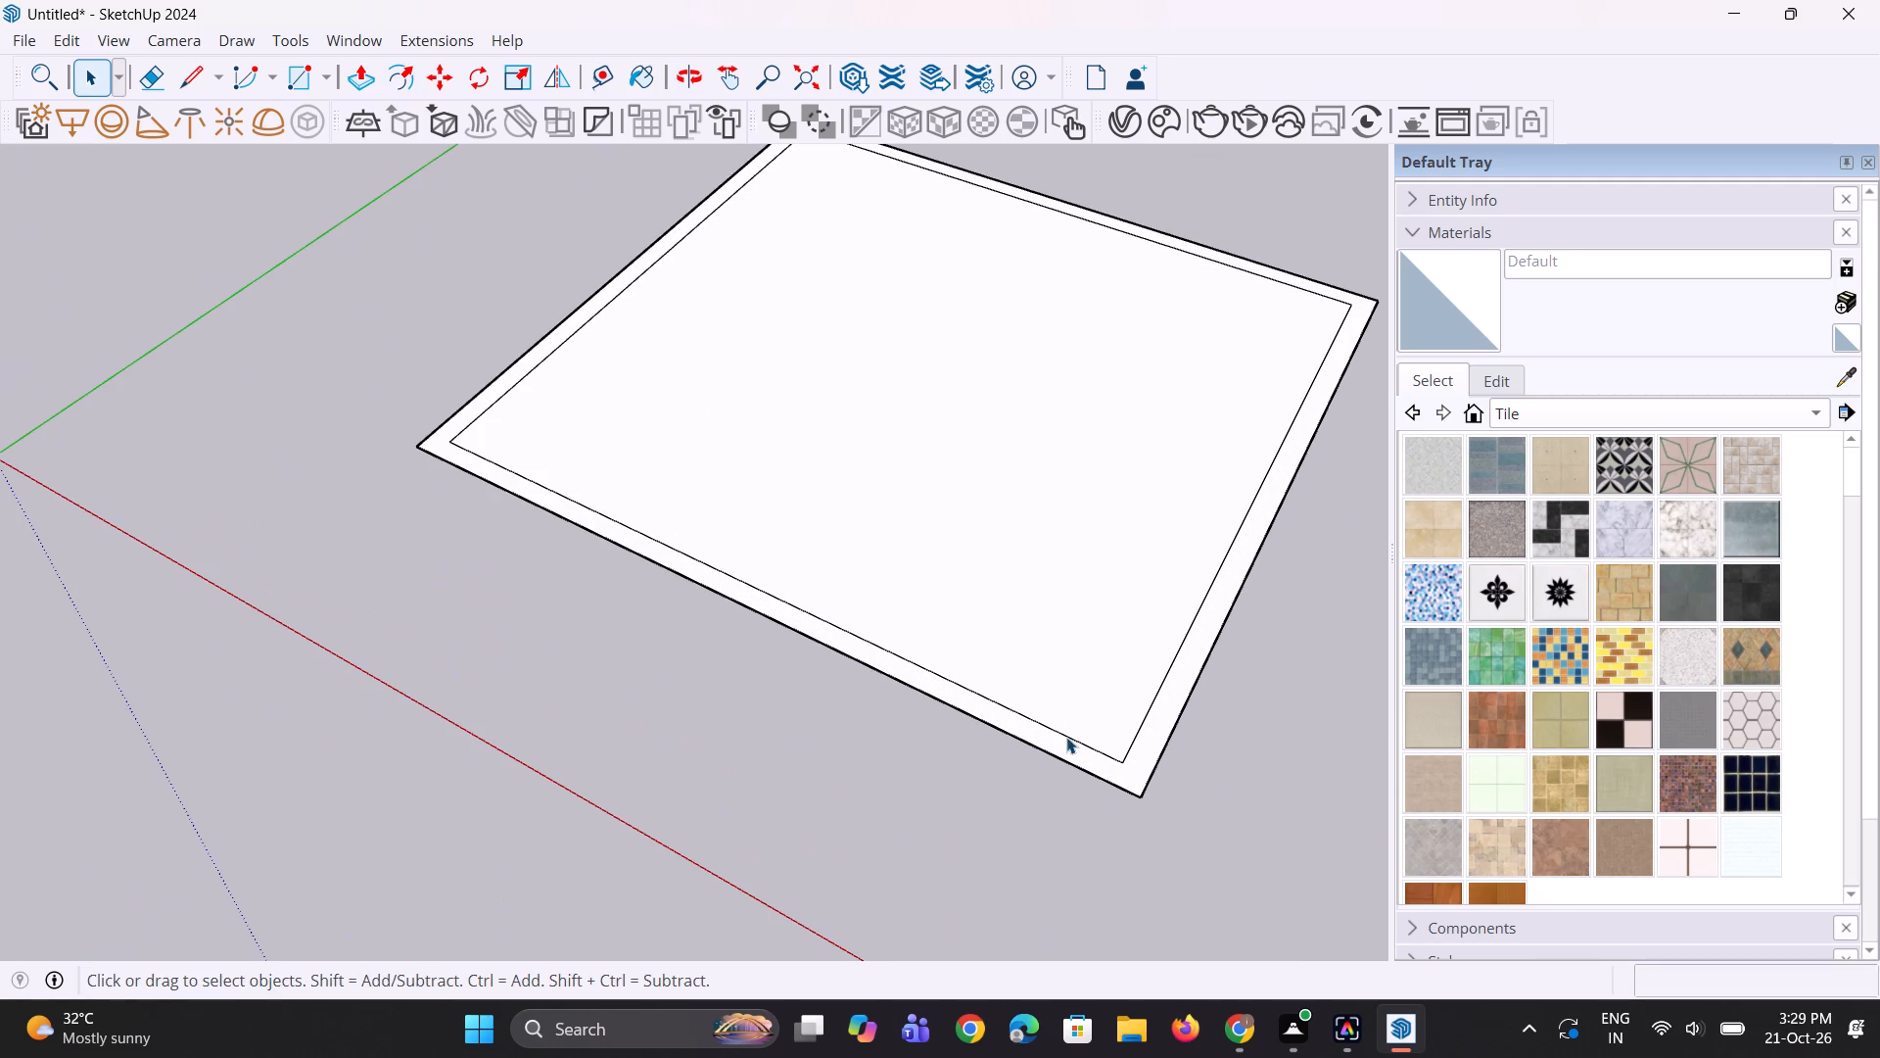
click(1066, 737)
scroll(1088, 808, up, 6)
key(m)
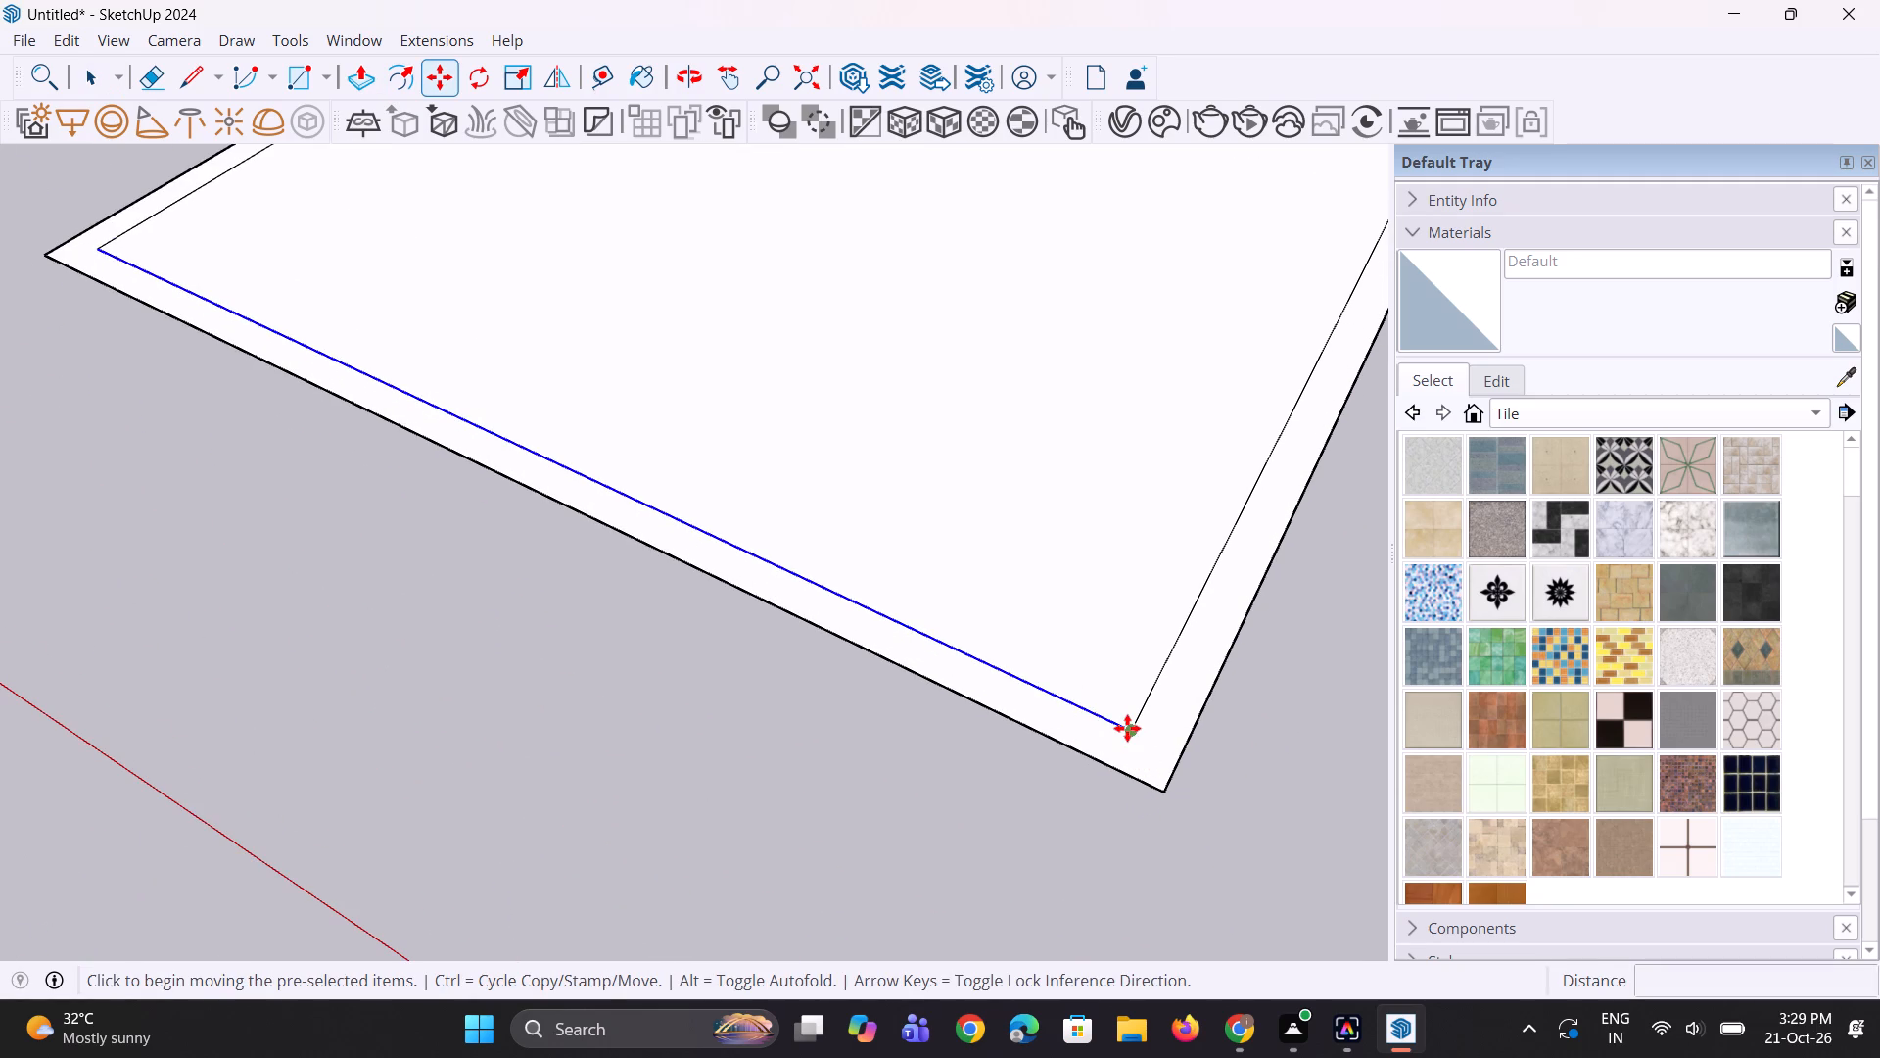
click(1127, 728)
click(1105, 767)
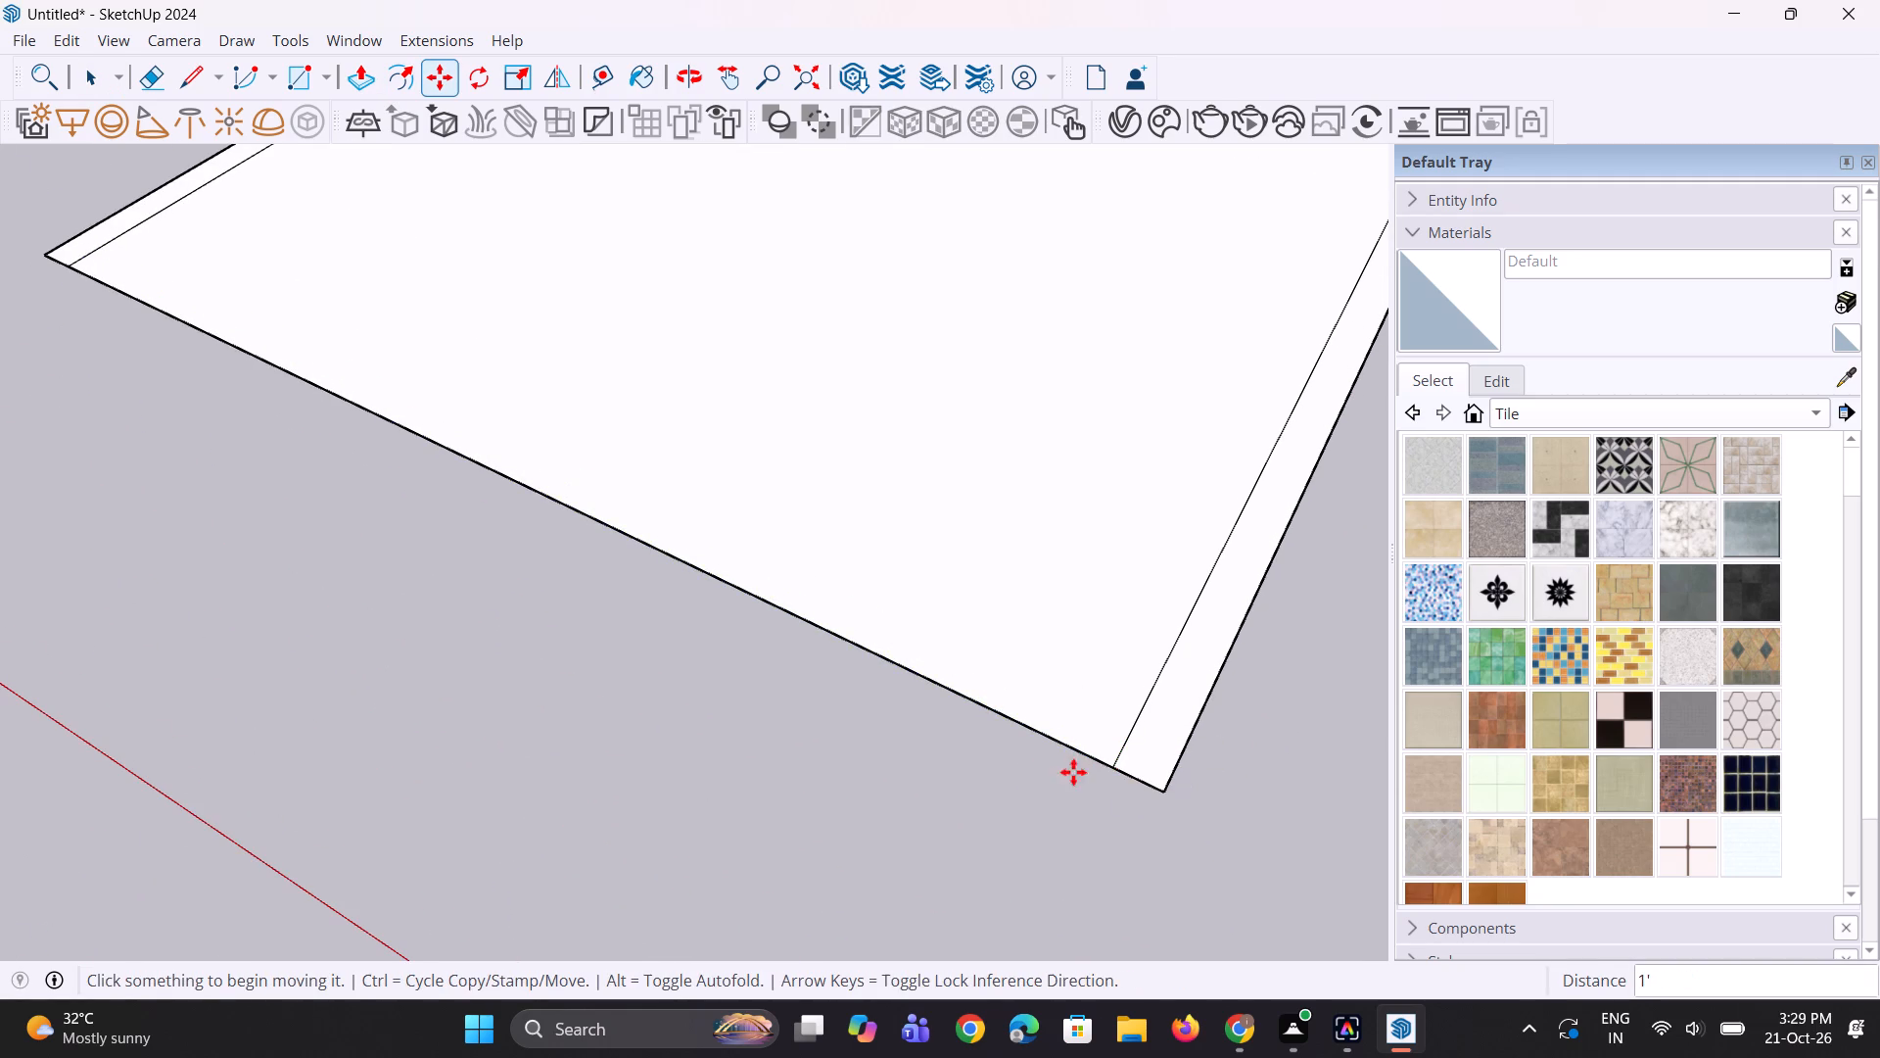
Erase the merged front edge so only the three-sided wall outline is left.
scroll(1013, 772, down, 3)
key(e)
click(981, 716)
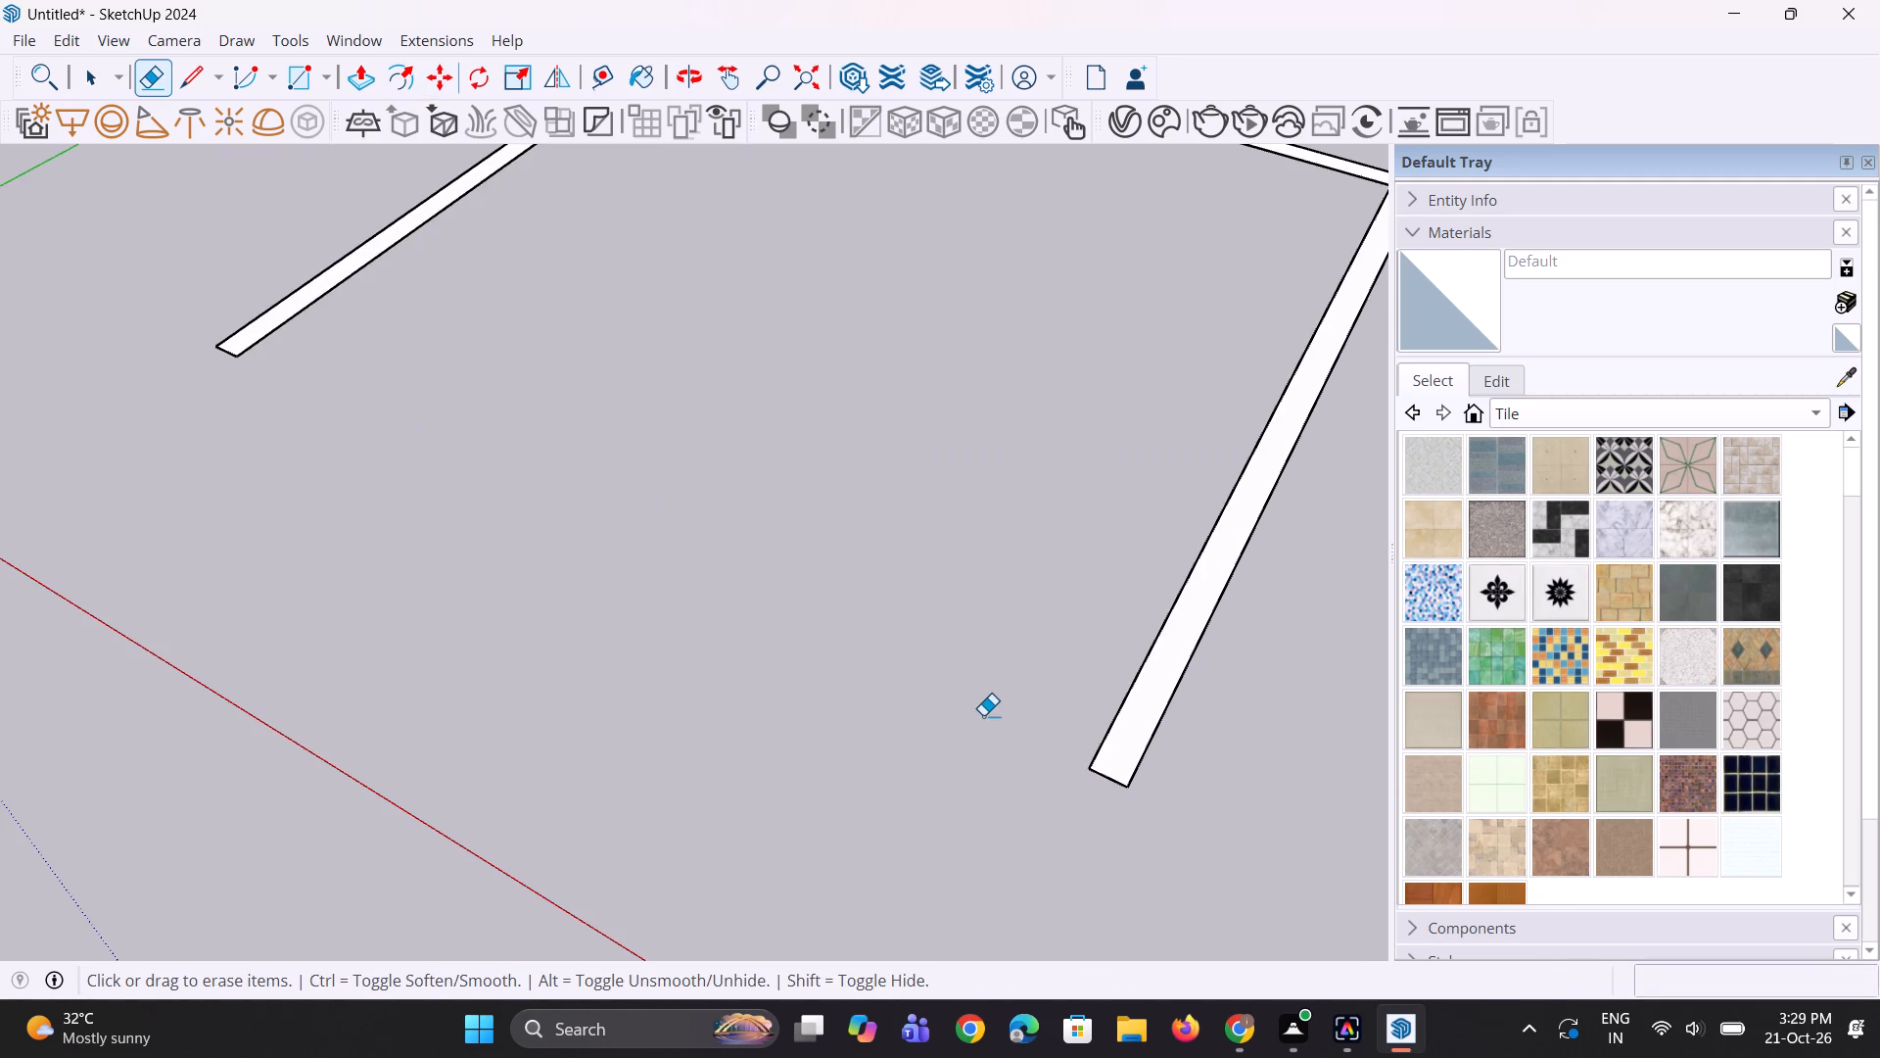
Extrude the three-sided wall outline upward 16' with Push/Pull.
scroll(983, 715, down, 9)
scroll(1092, 748, up, 1)
middle_drag(1115, 758, 1184, 788)
scroll(1074, 700, up, 3)
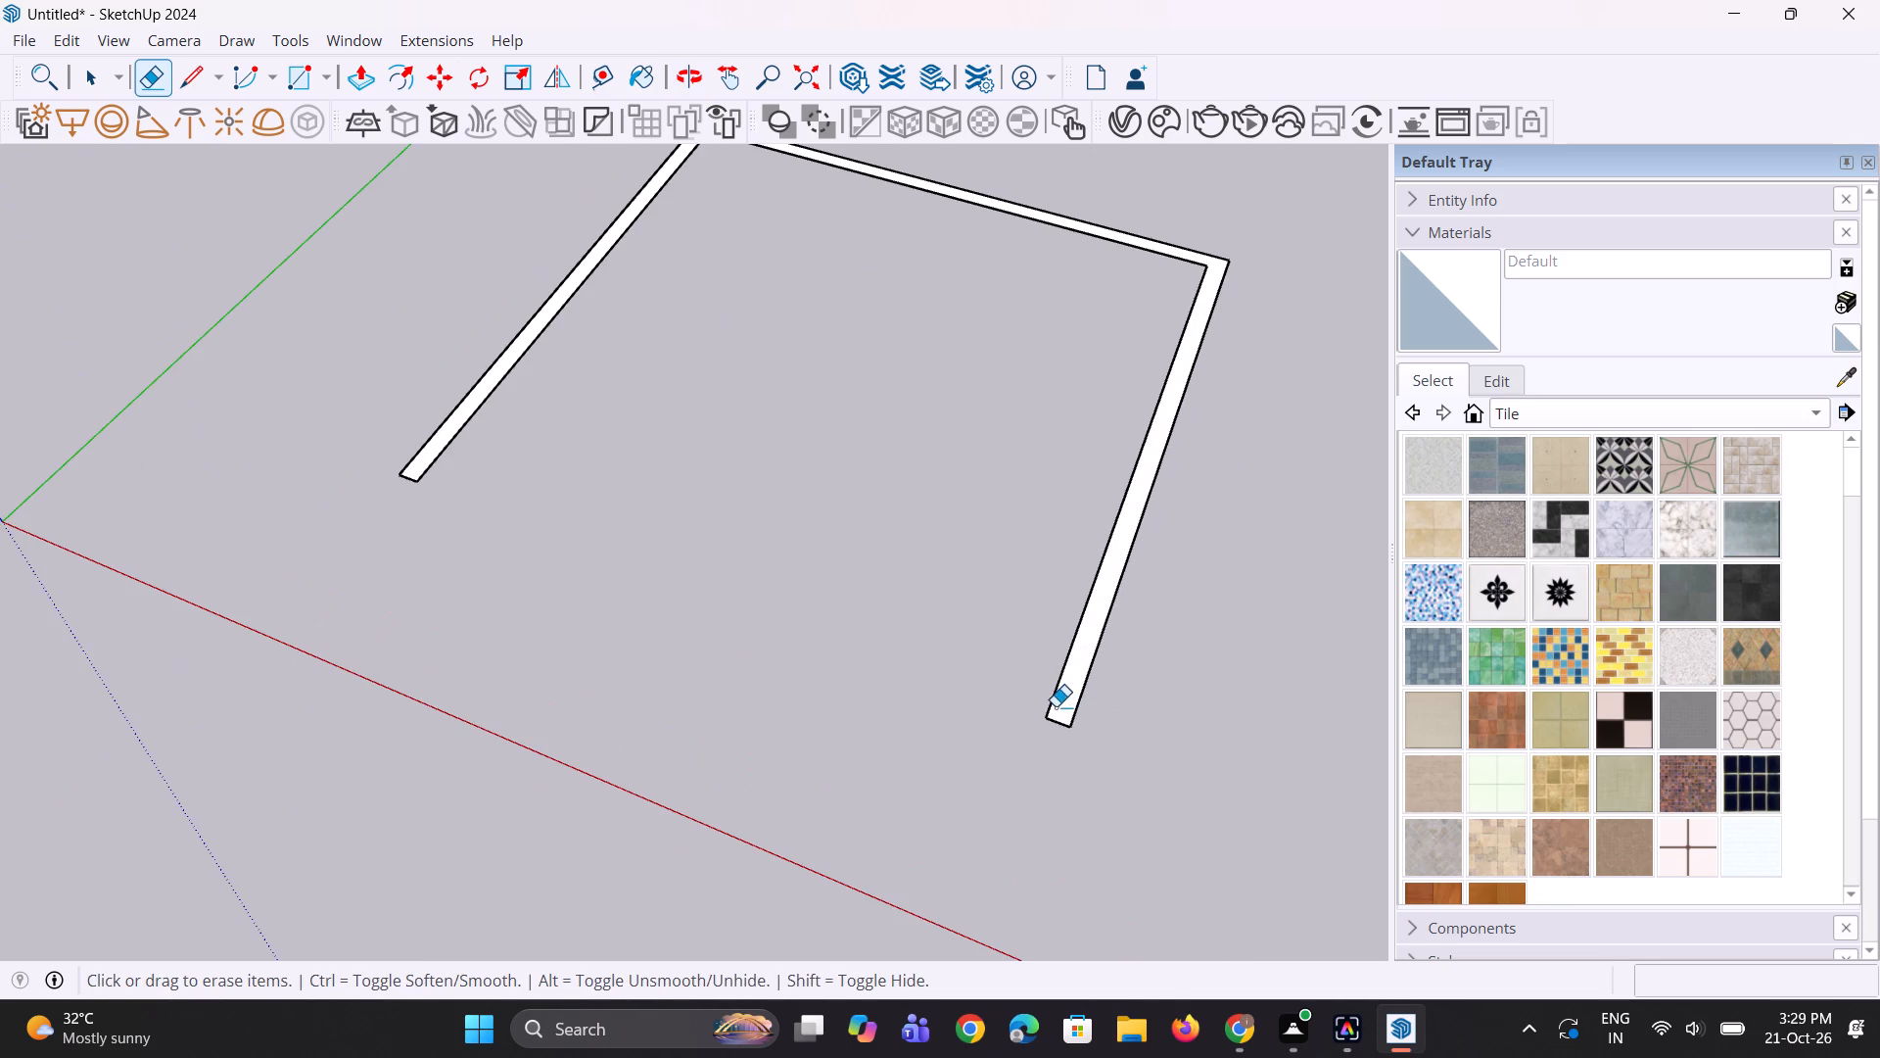
key(p)
click(1062, 706)
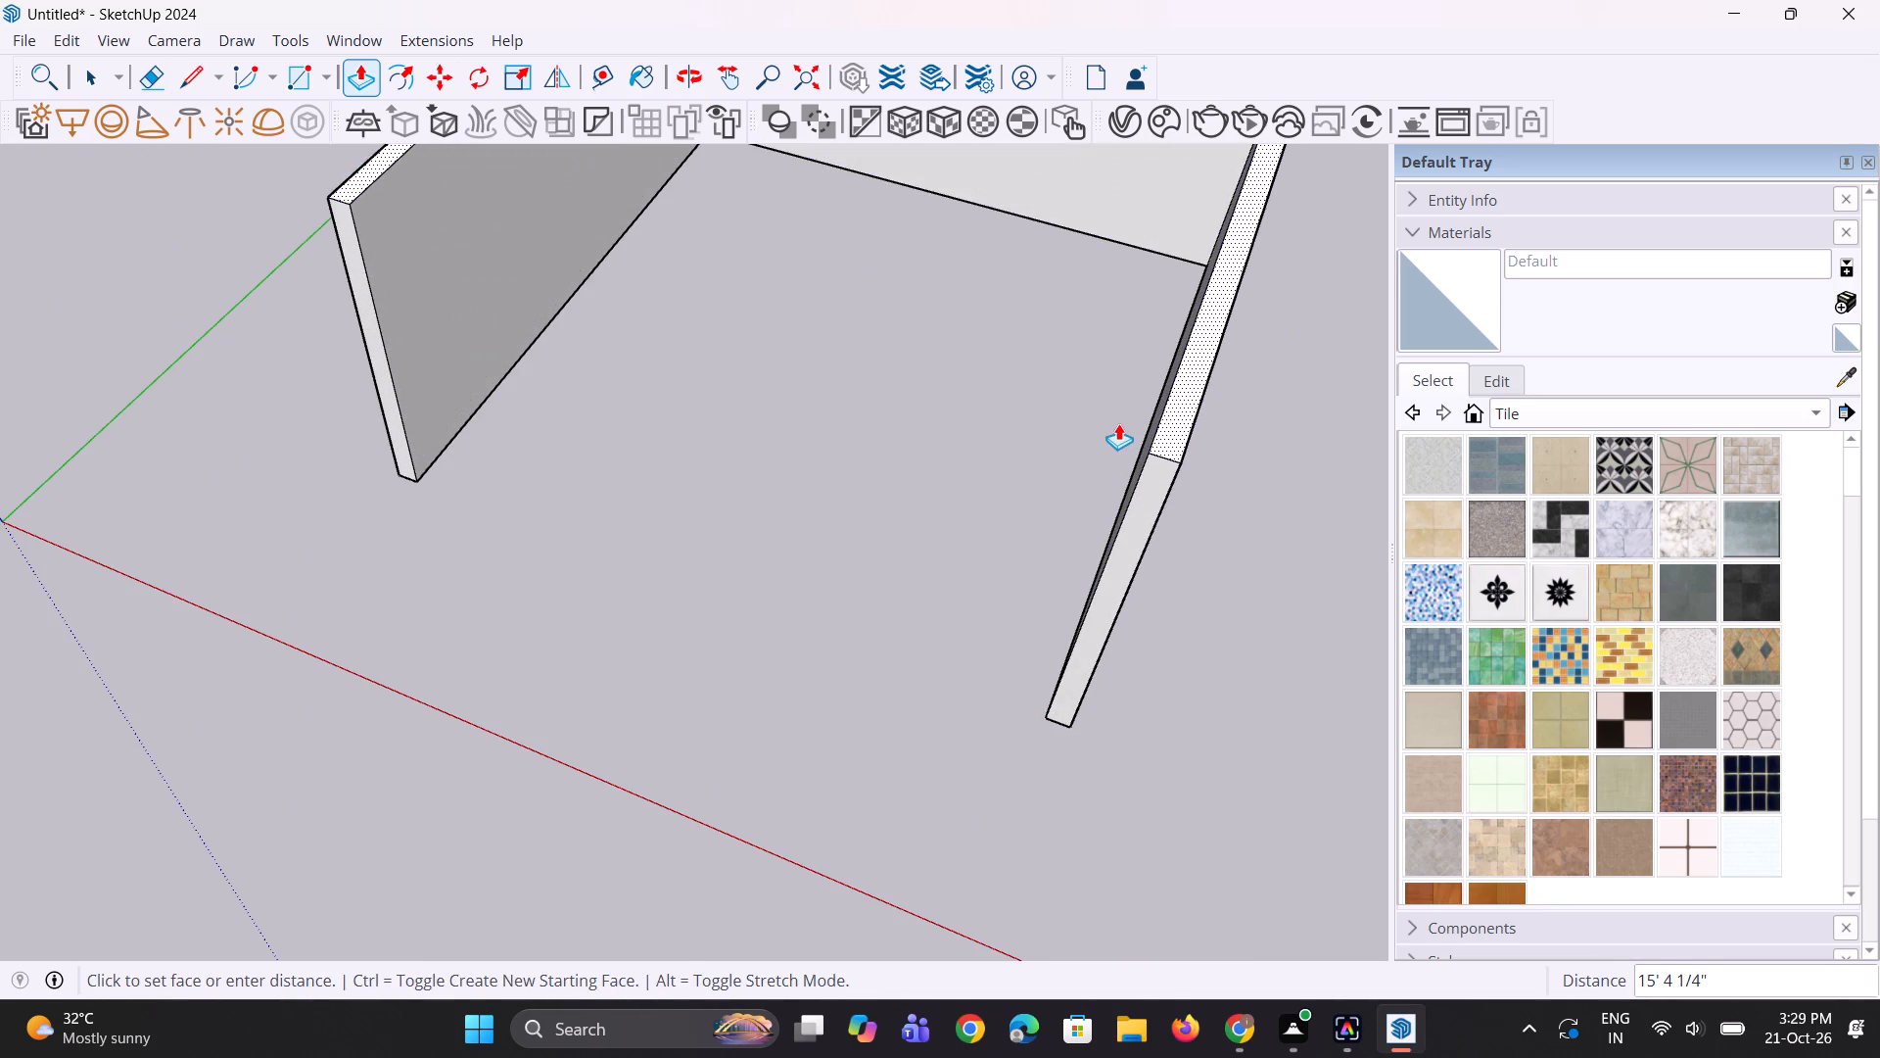
text(16')
key(Return)
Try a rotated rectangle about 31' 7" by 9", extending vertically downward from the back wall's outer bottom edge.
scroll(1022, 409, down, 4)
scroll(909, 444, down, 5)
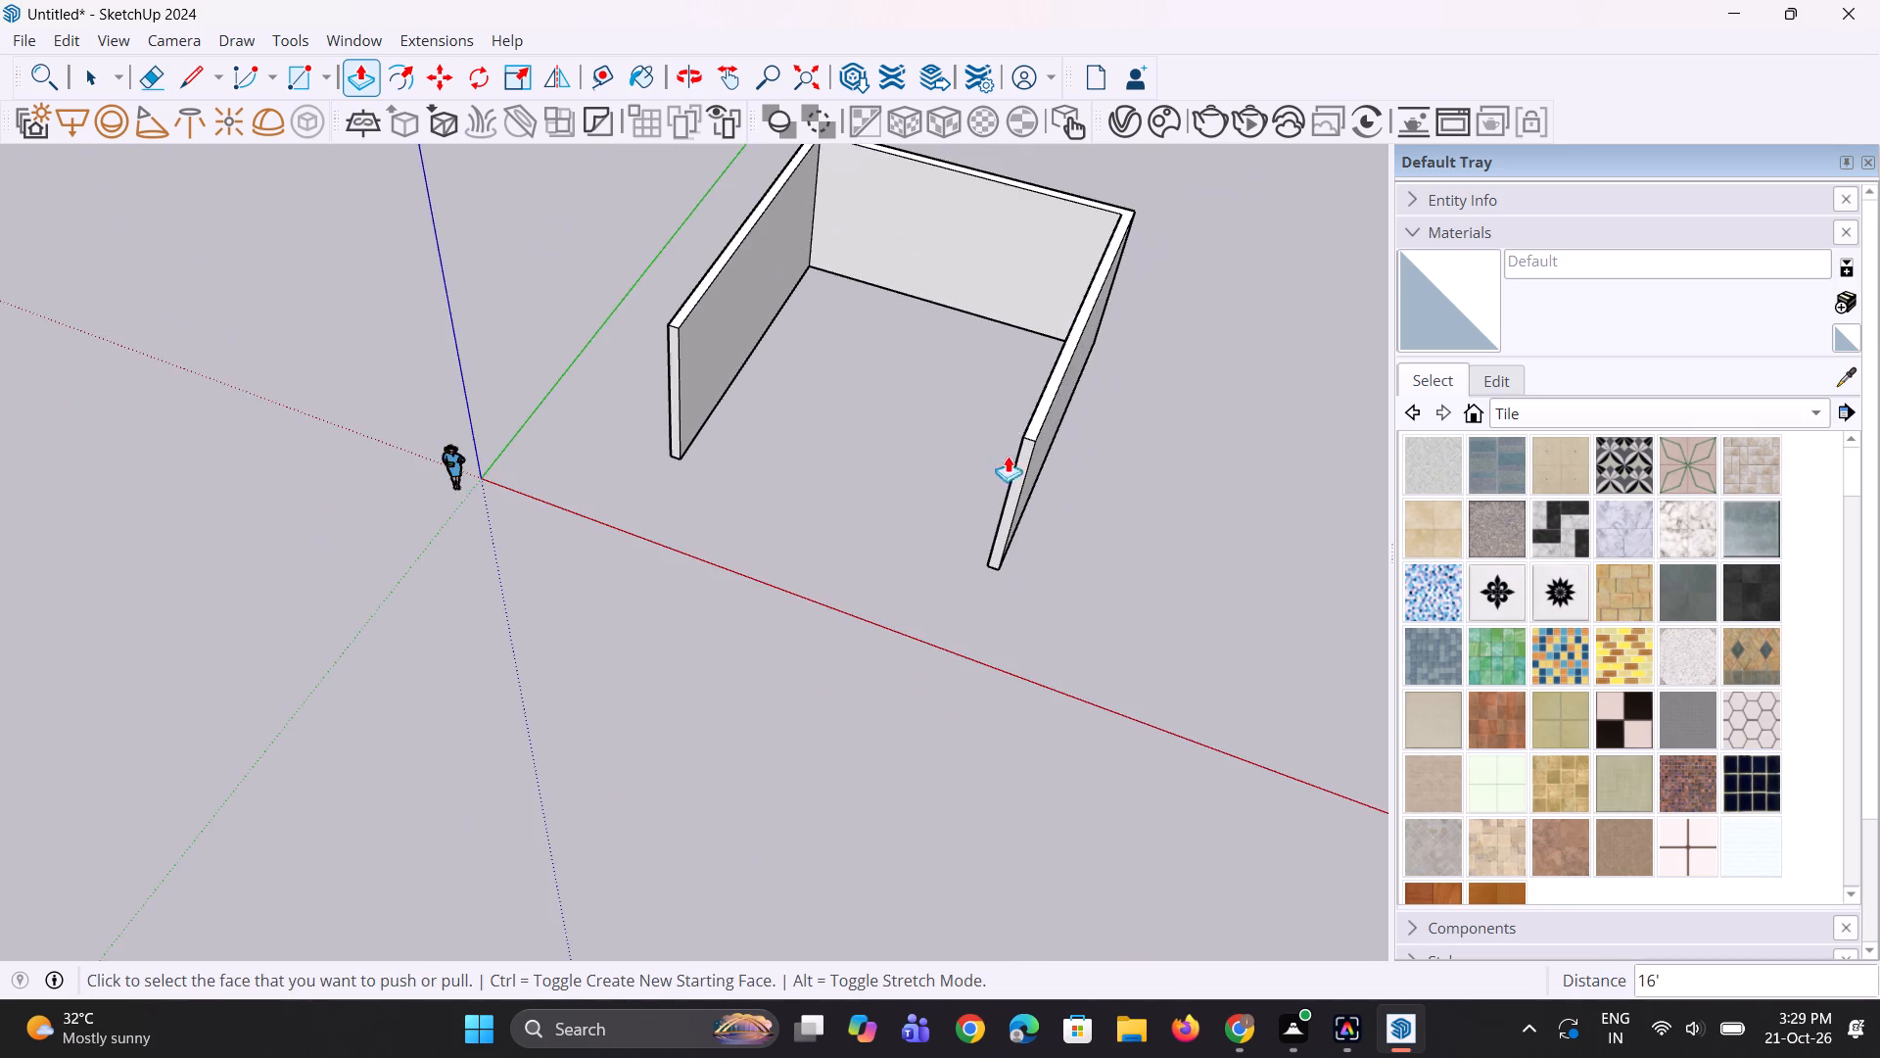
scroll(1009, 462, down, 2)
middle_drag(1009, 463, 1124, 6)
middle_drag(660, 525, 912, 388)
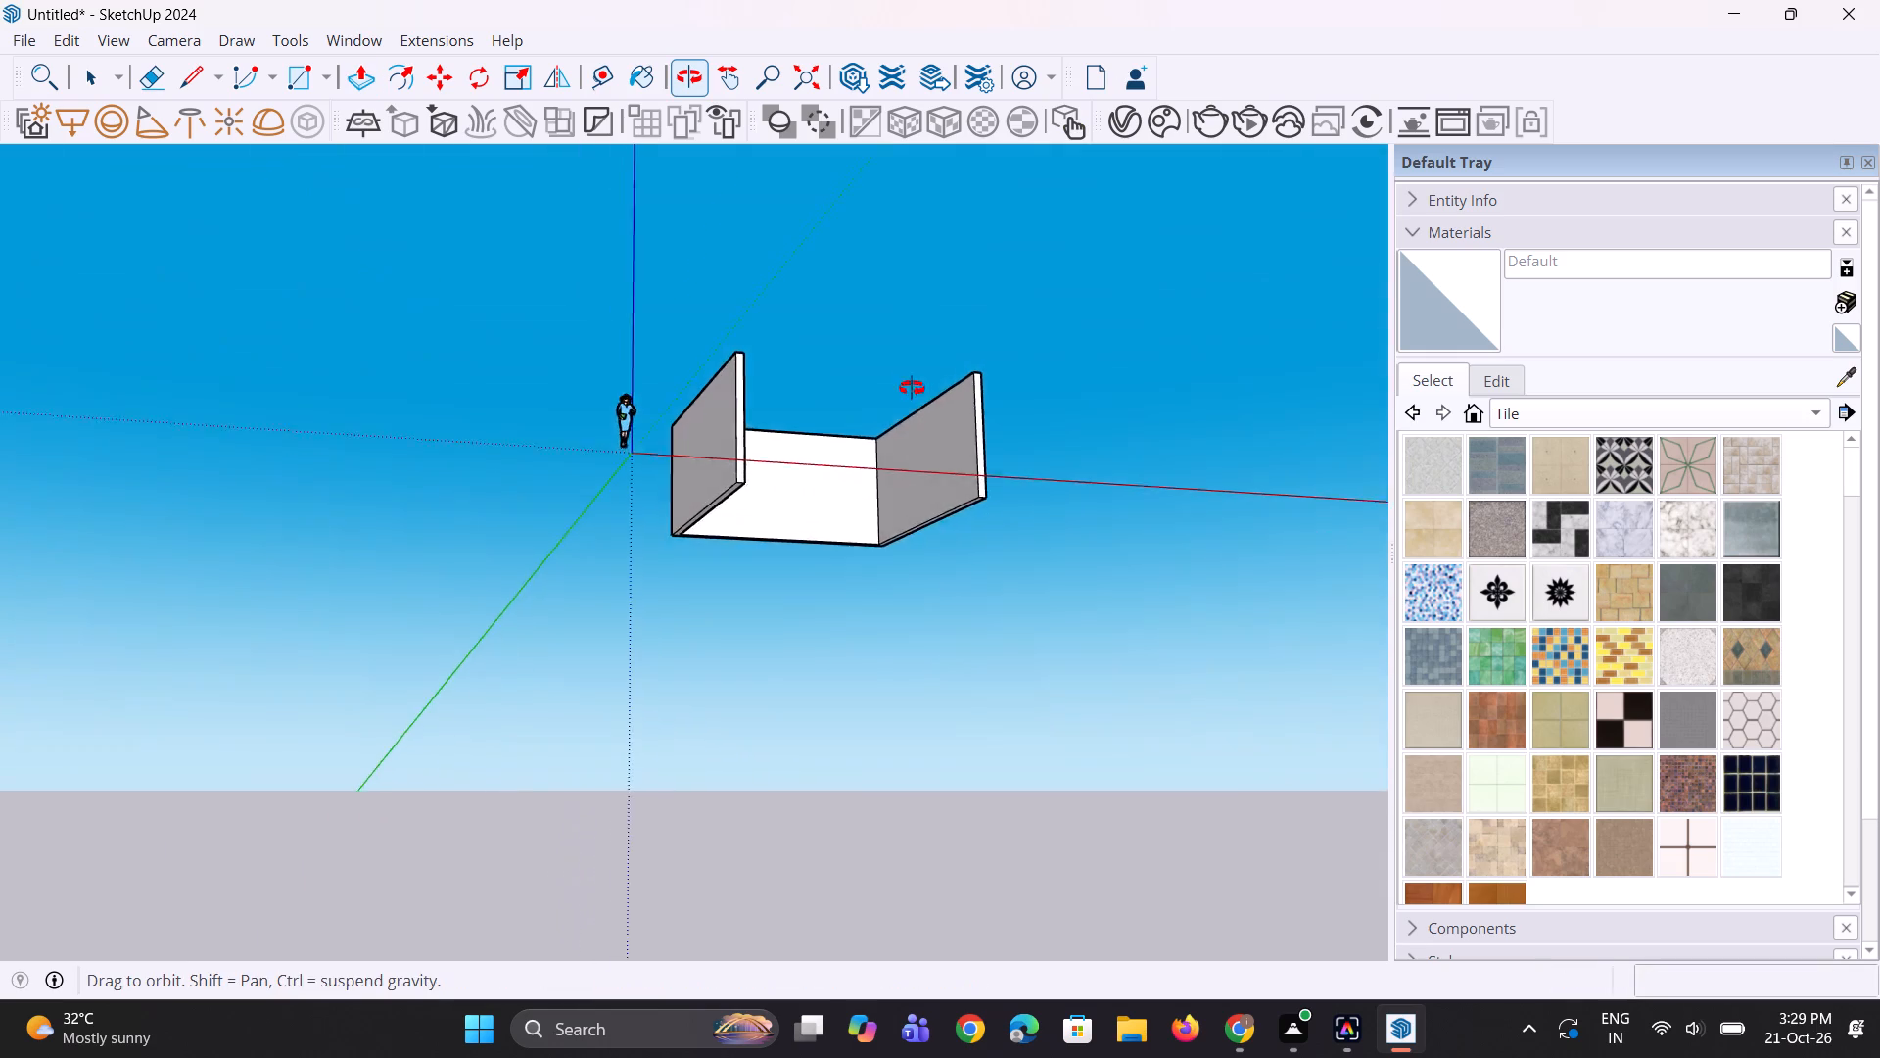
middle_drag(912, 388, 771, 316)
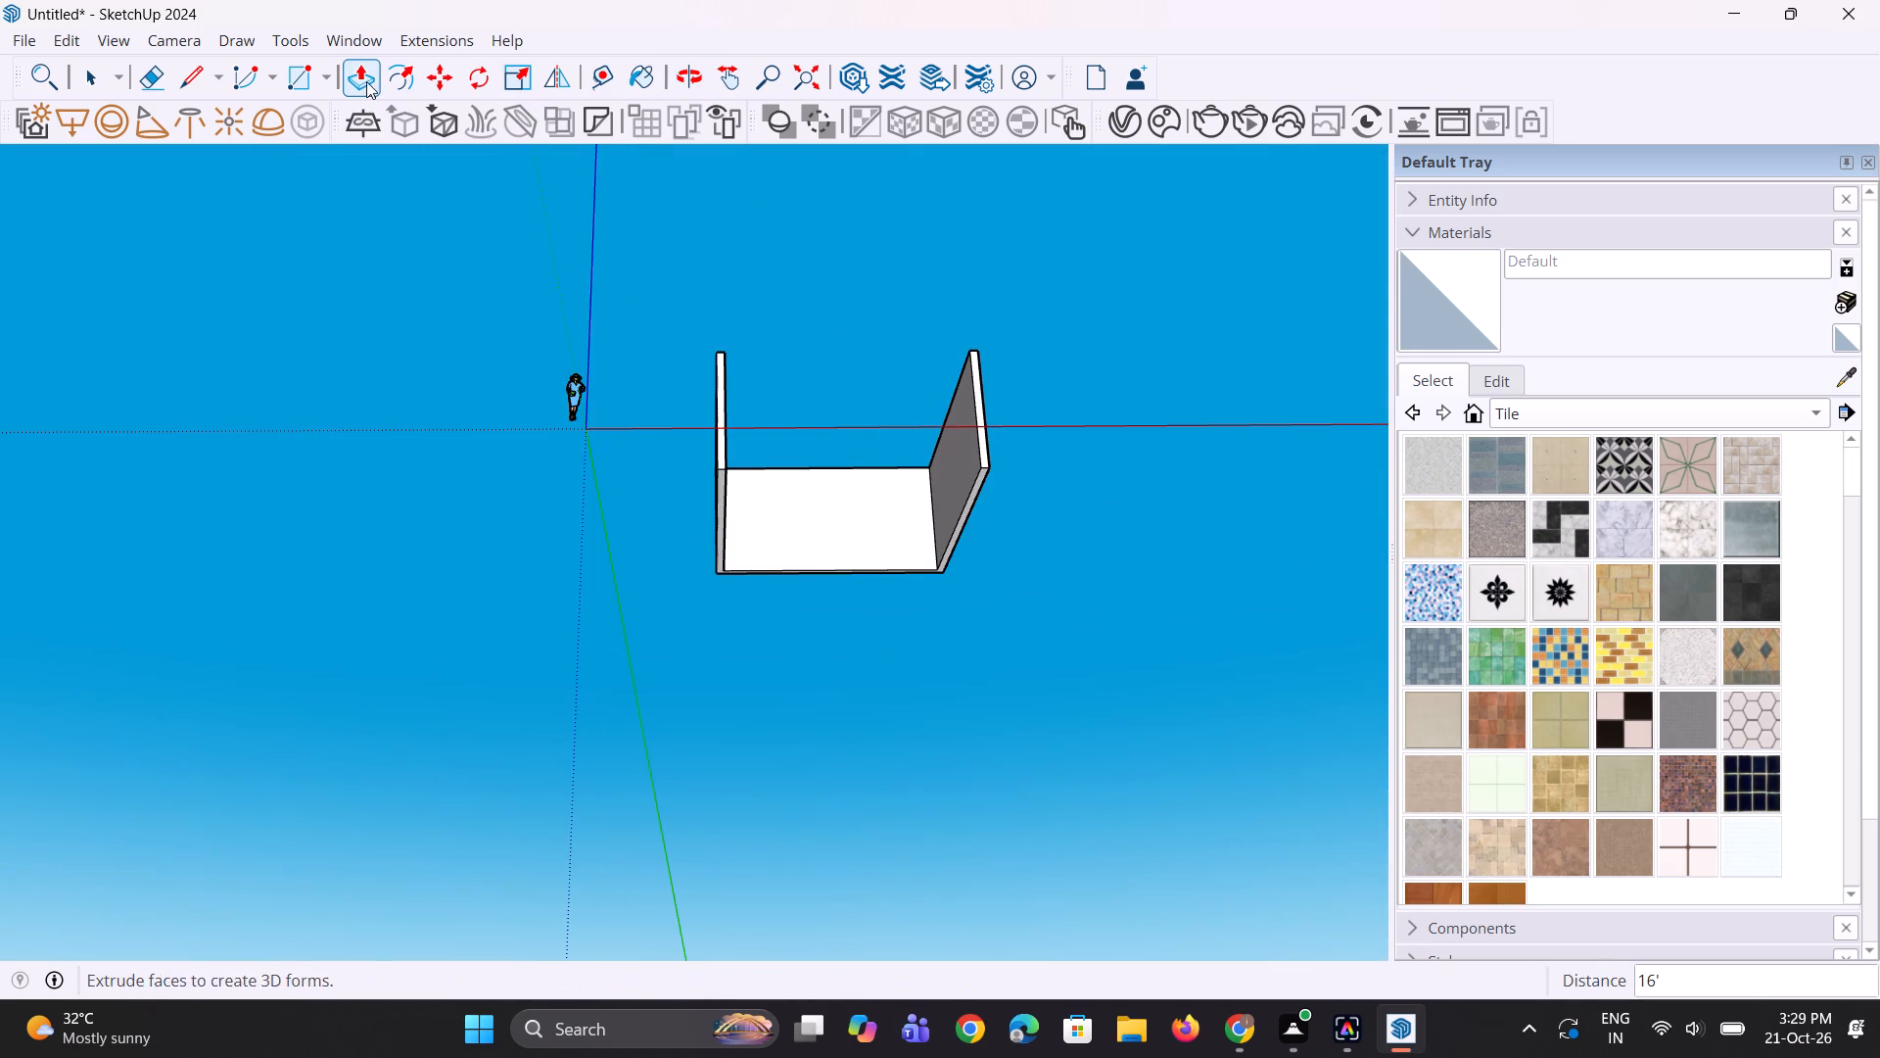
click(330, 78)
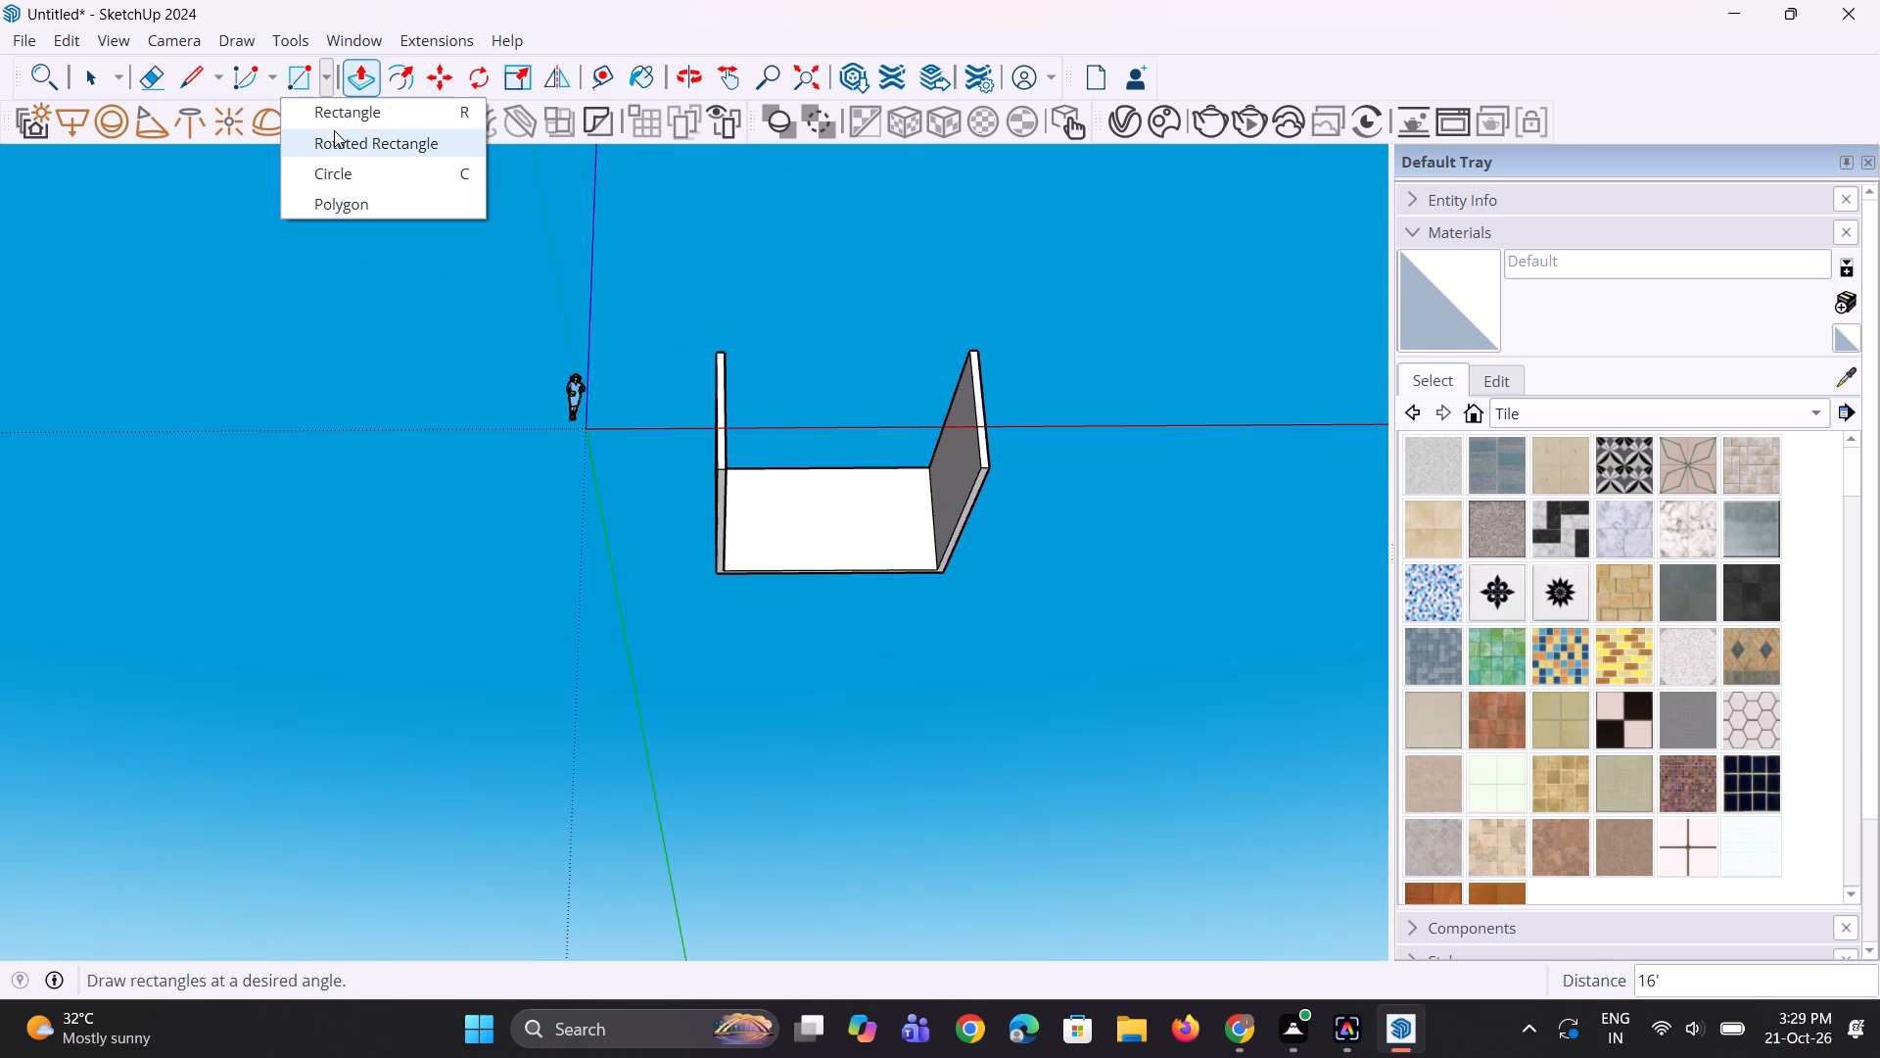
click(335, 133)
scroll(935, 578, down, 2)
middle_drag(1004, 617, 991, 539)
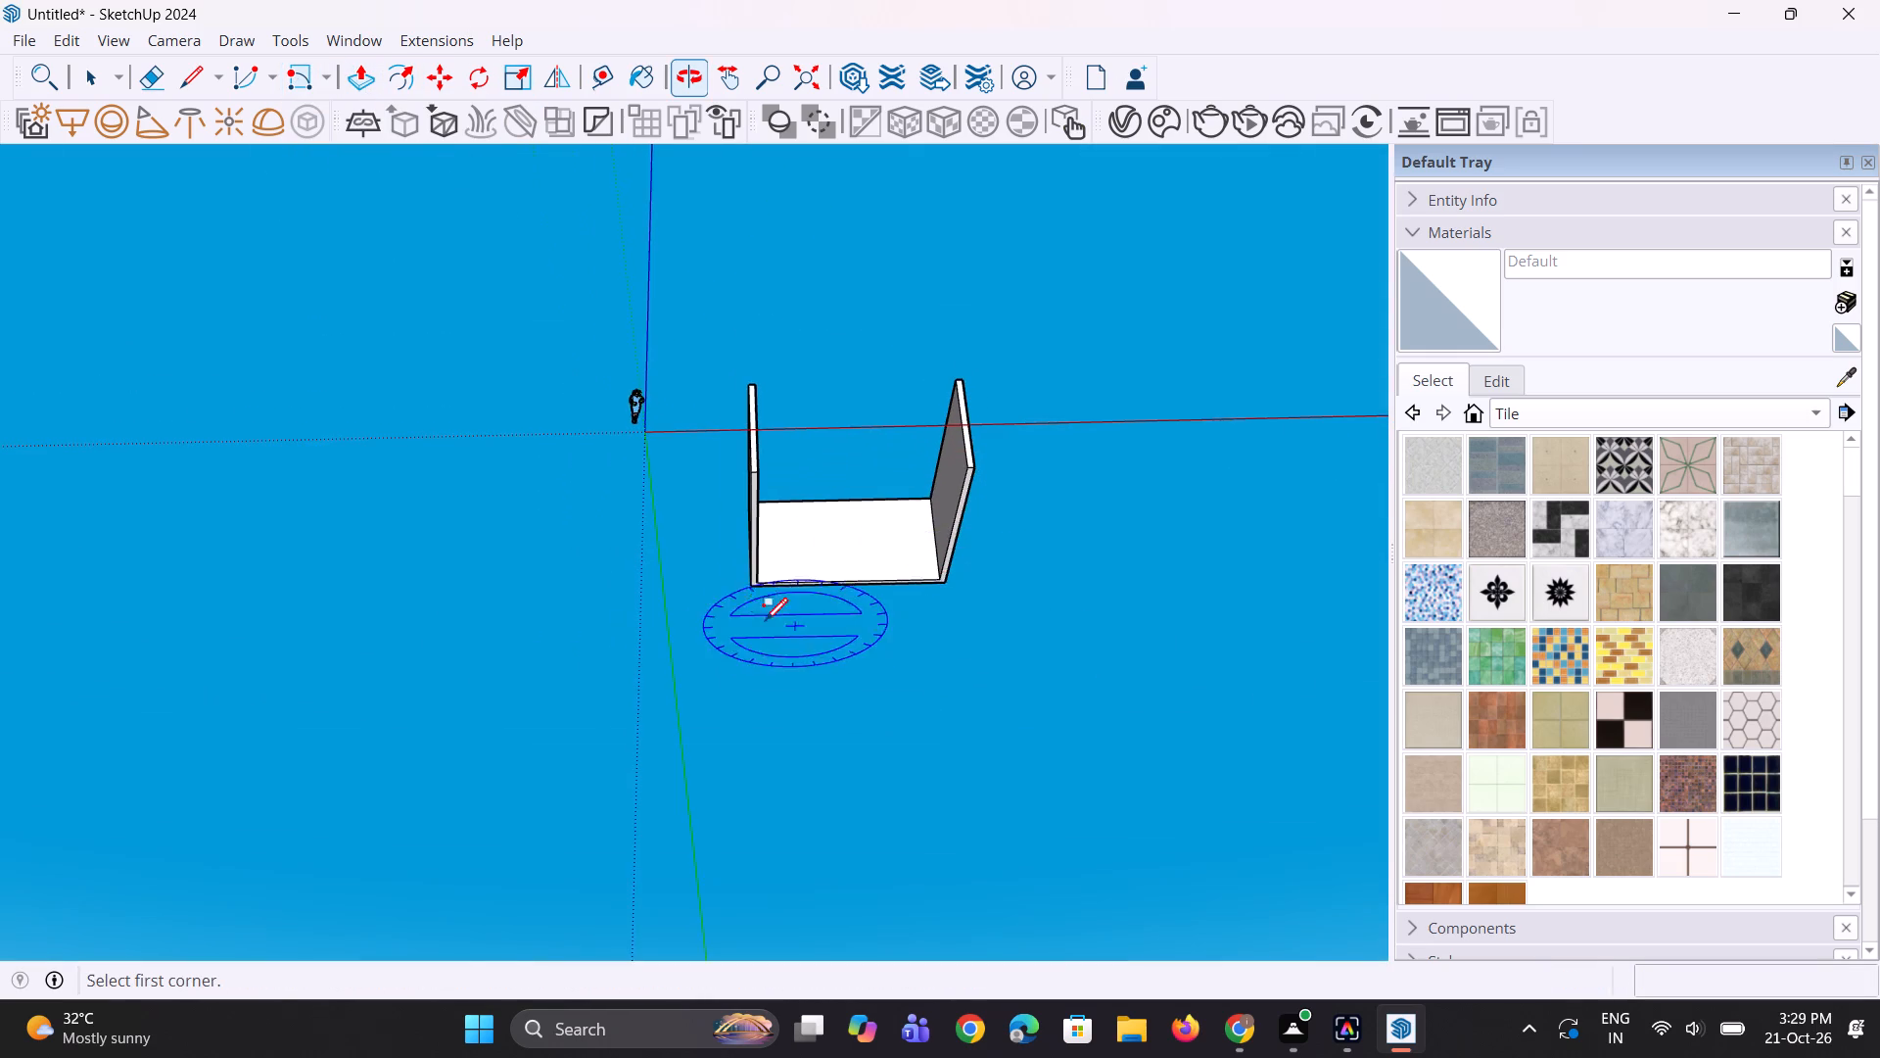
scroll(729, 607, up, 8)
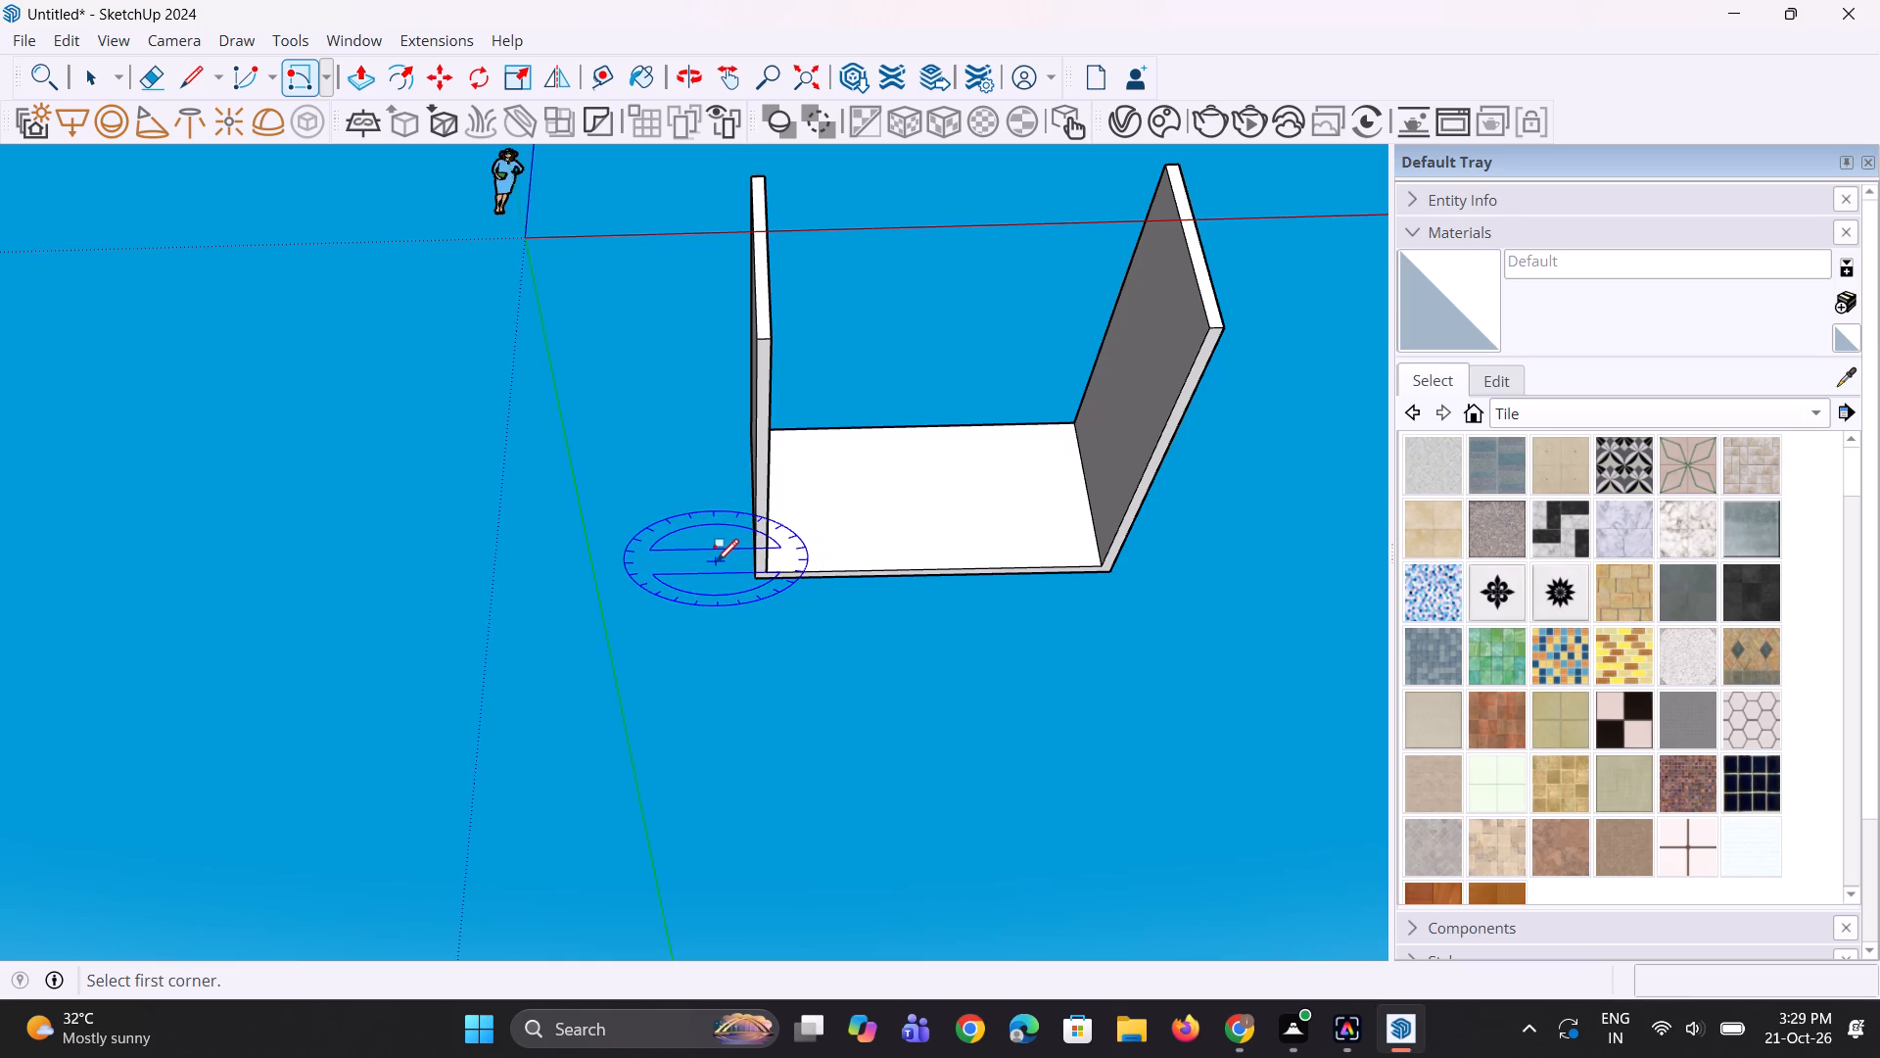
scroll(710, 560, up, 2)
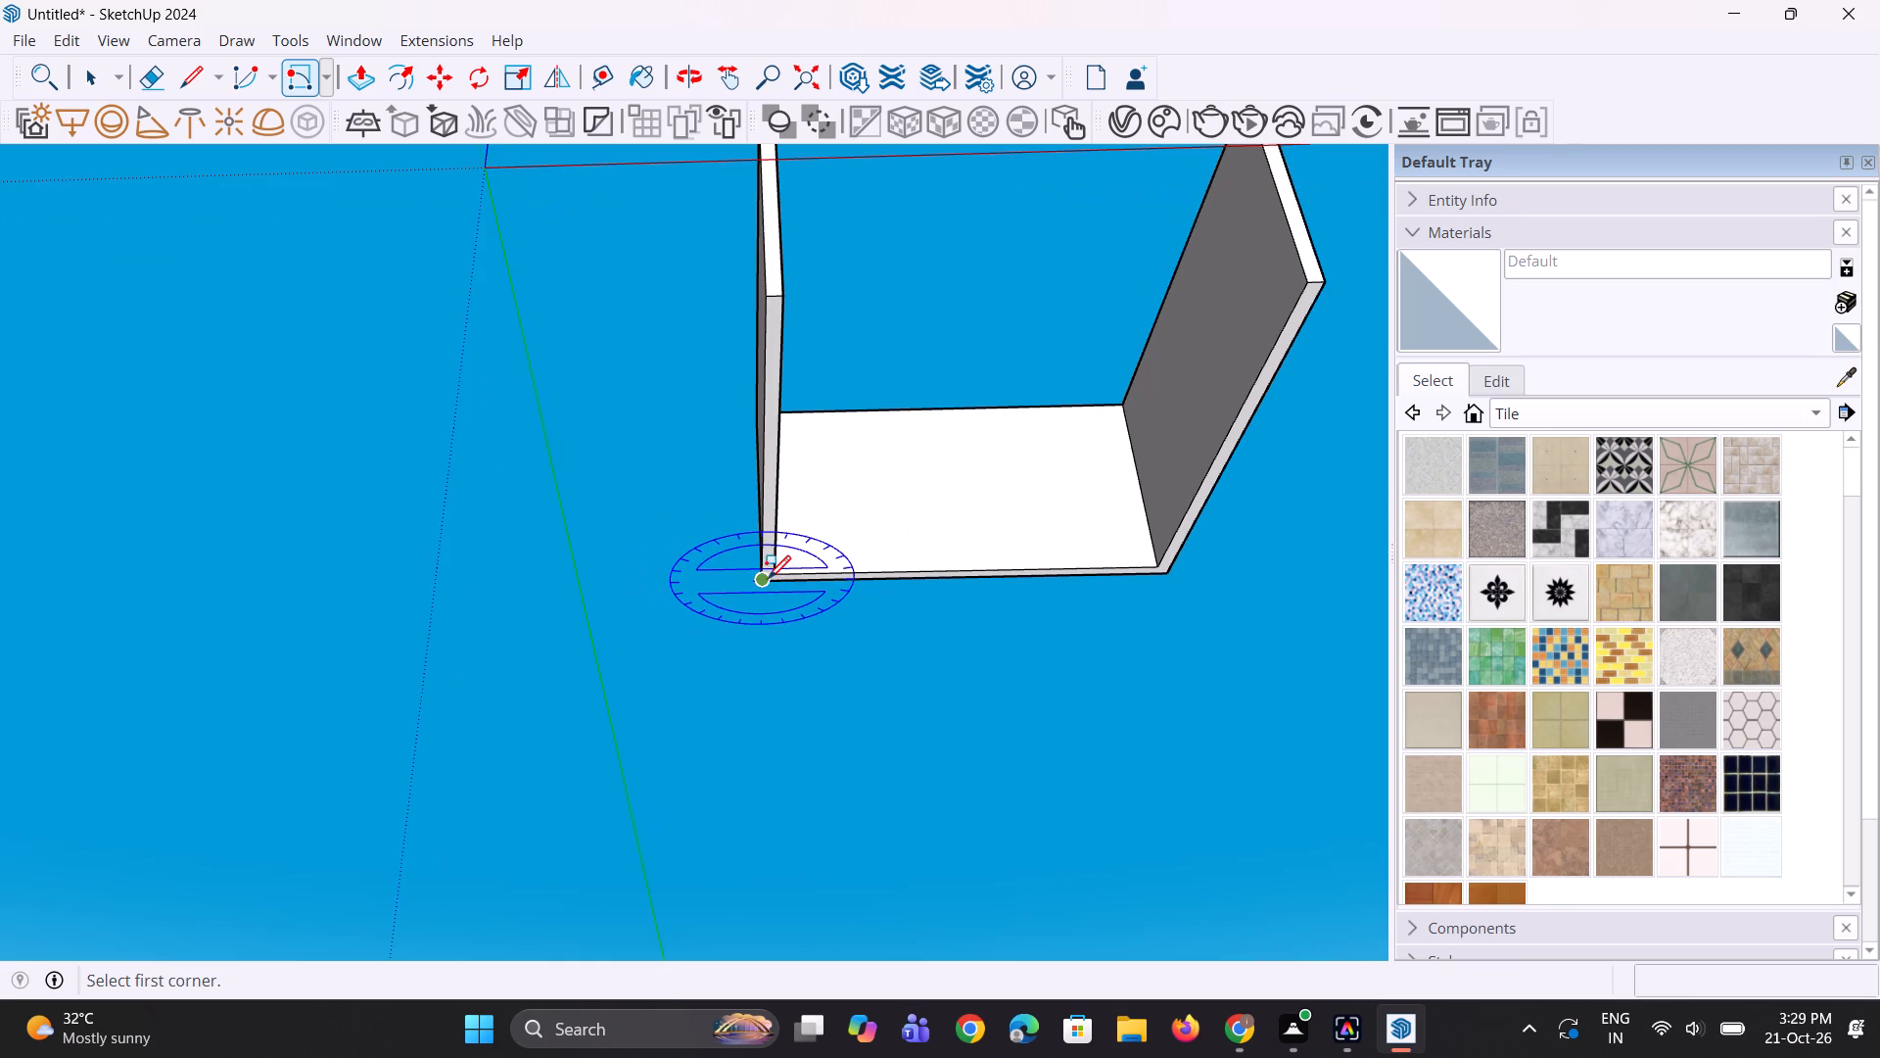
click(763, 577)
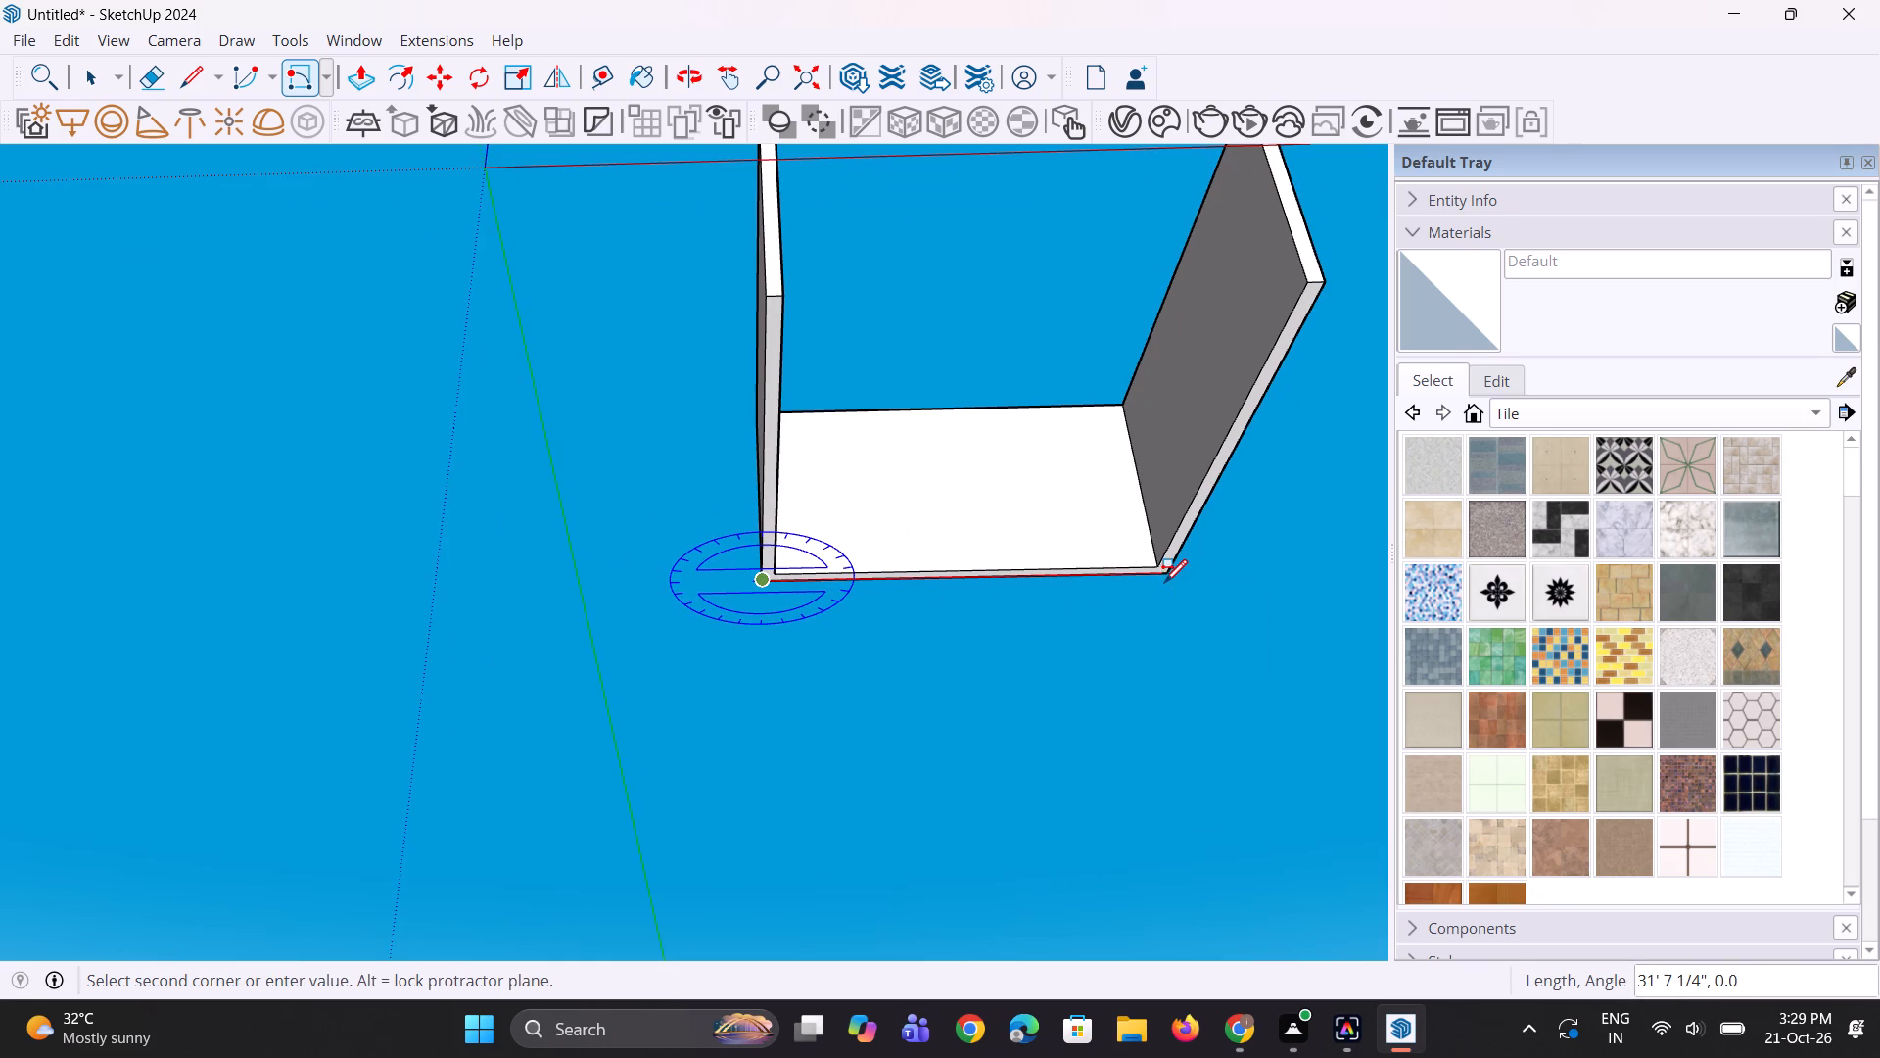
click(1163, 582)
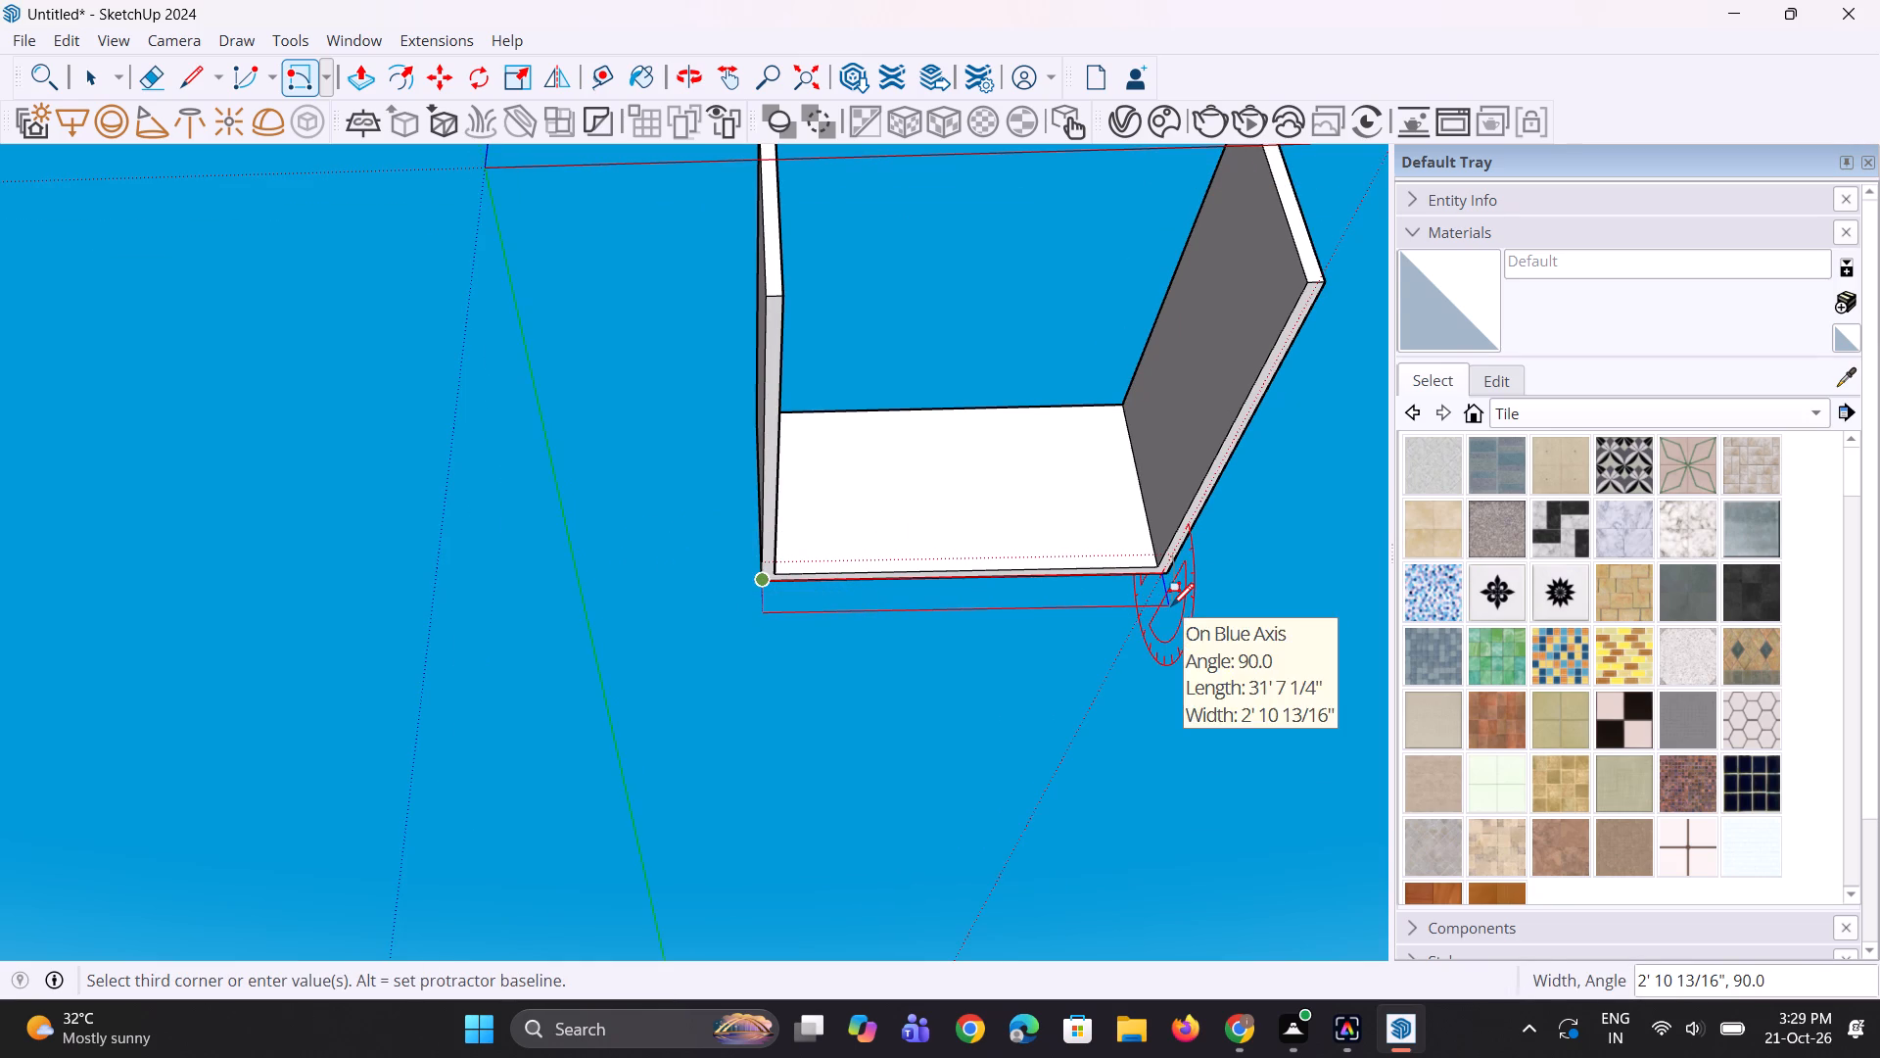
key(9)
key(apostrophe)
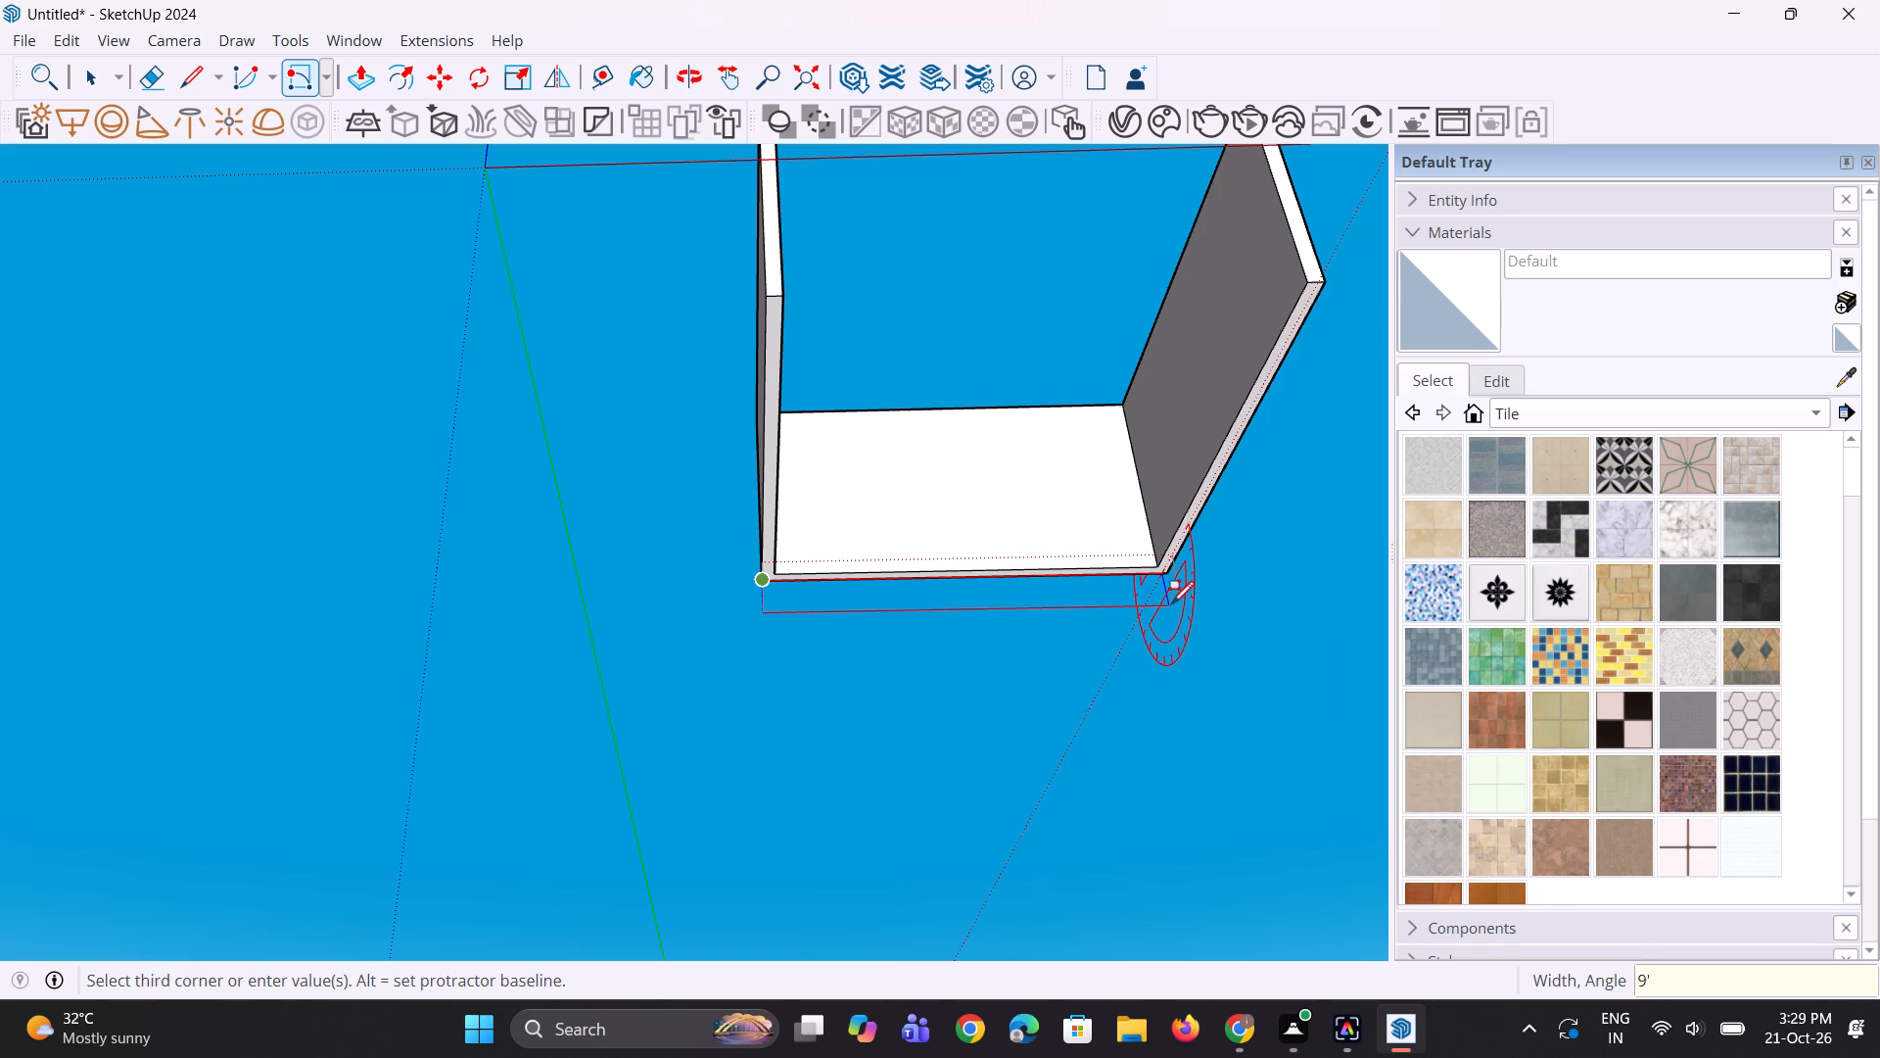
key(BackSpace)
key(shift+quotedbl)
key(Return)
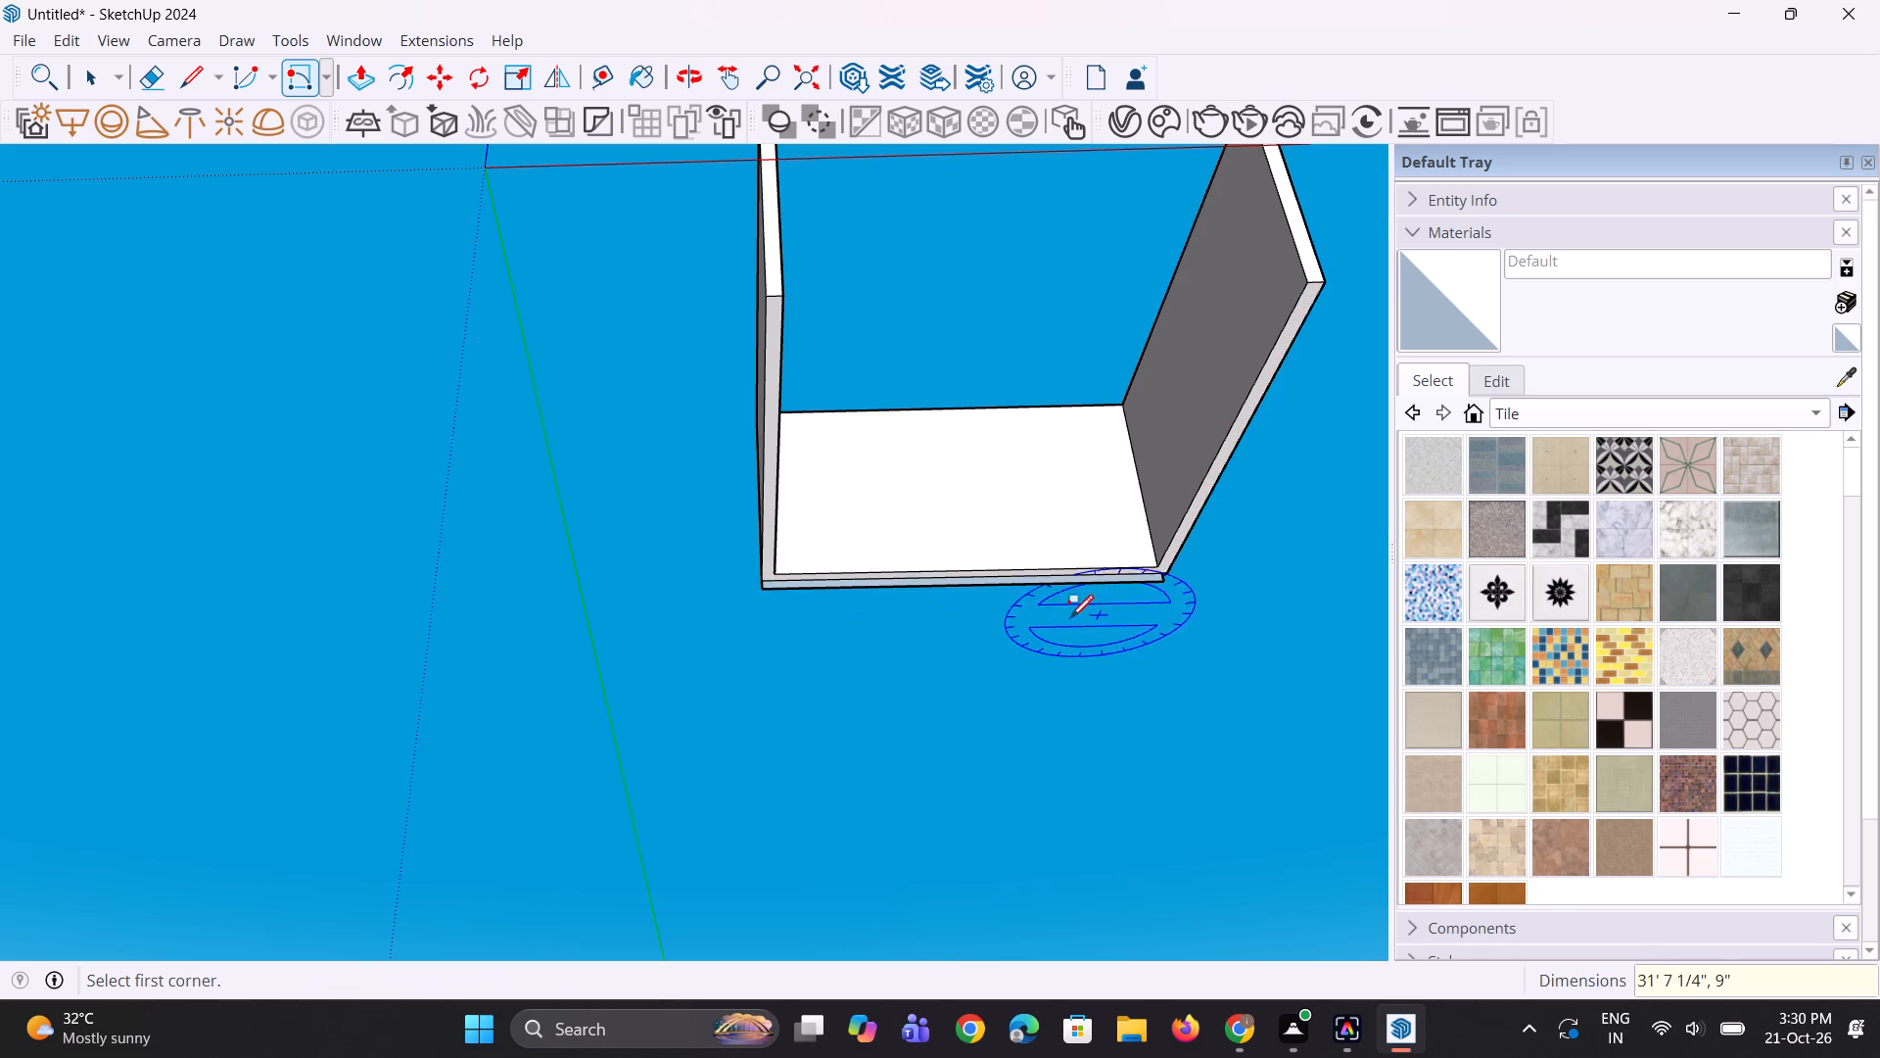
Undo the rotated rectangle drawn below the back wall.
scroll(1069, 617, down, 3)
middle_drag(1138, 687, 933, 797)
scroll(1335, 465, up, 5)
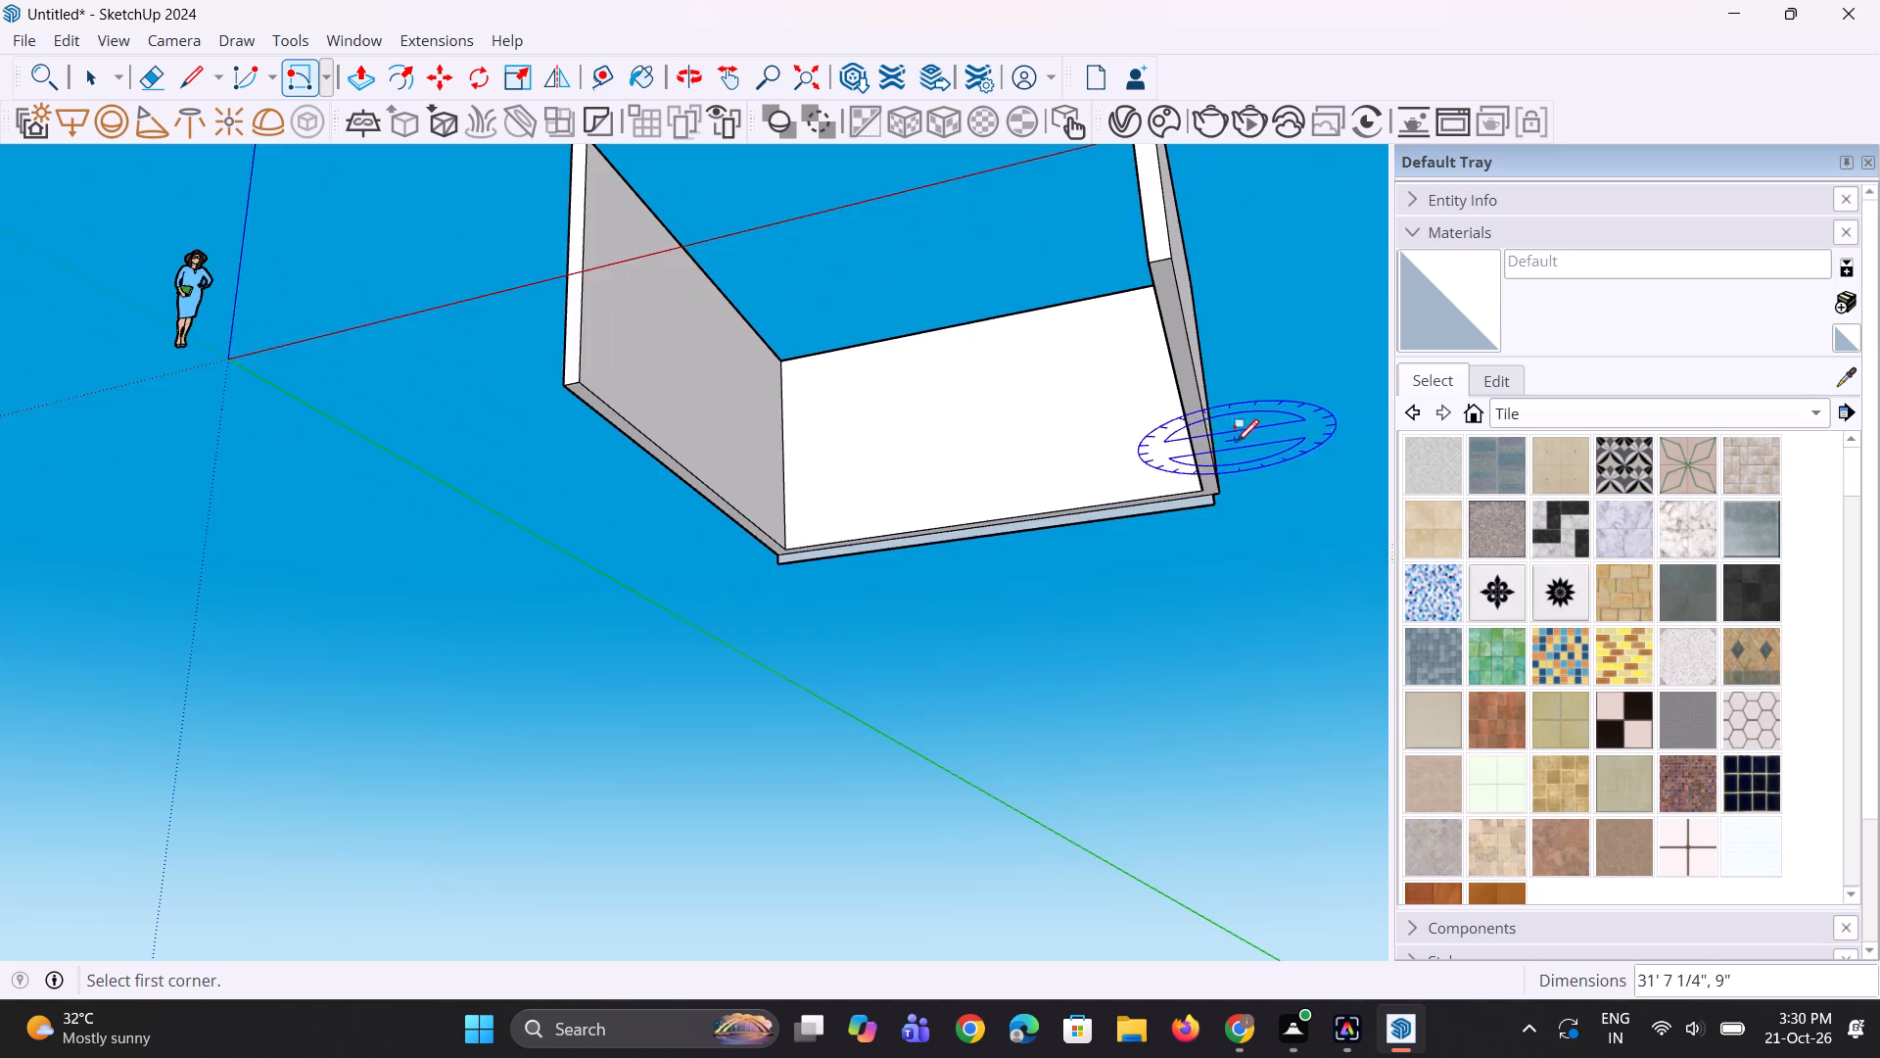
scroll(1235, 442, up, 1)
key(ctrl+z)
Draw a 32' by 9" rotated rectangle extending vertically downward from the back wall's outer bottom edge.
middle_drag(913, 565, 994, 483)
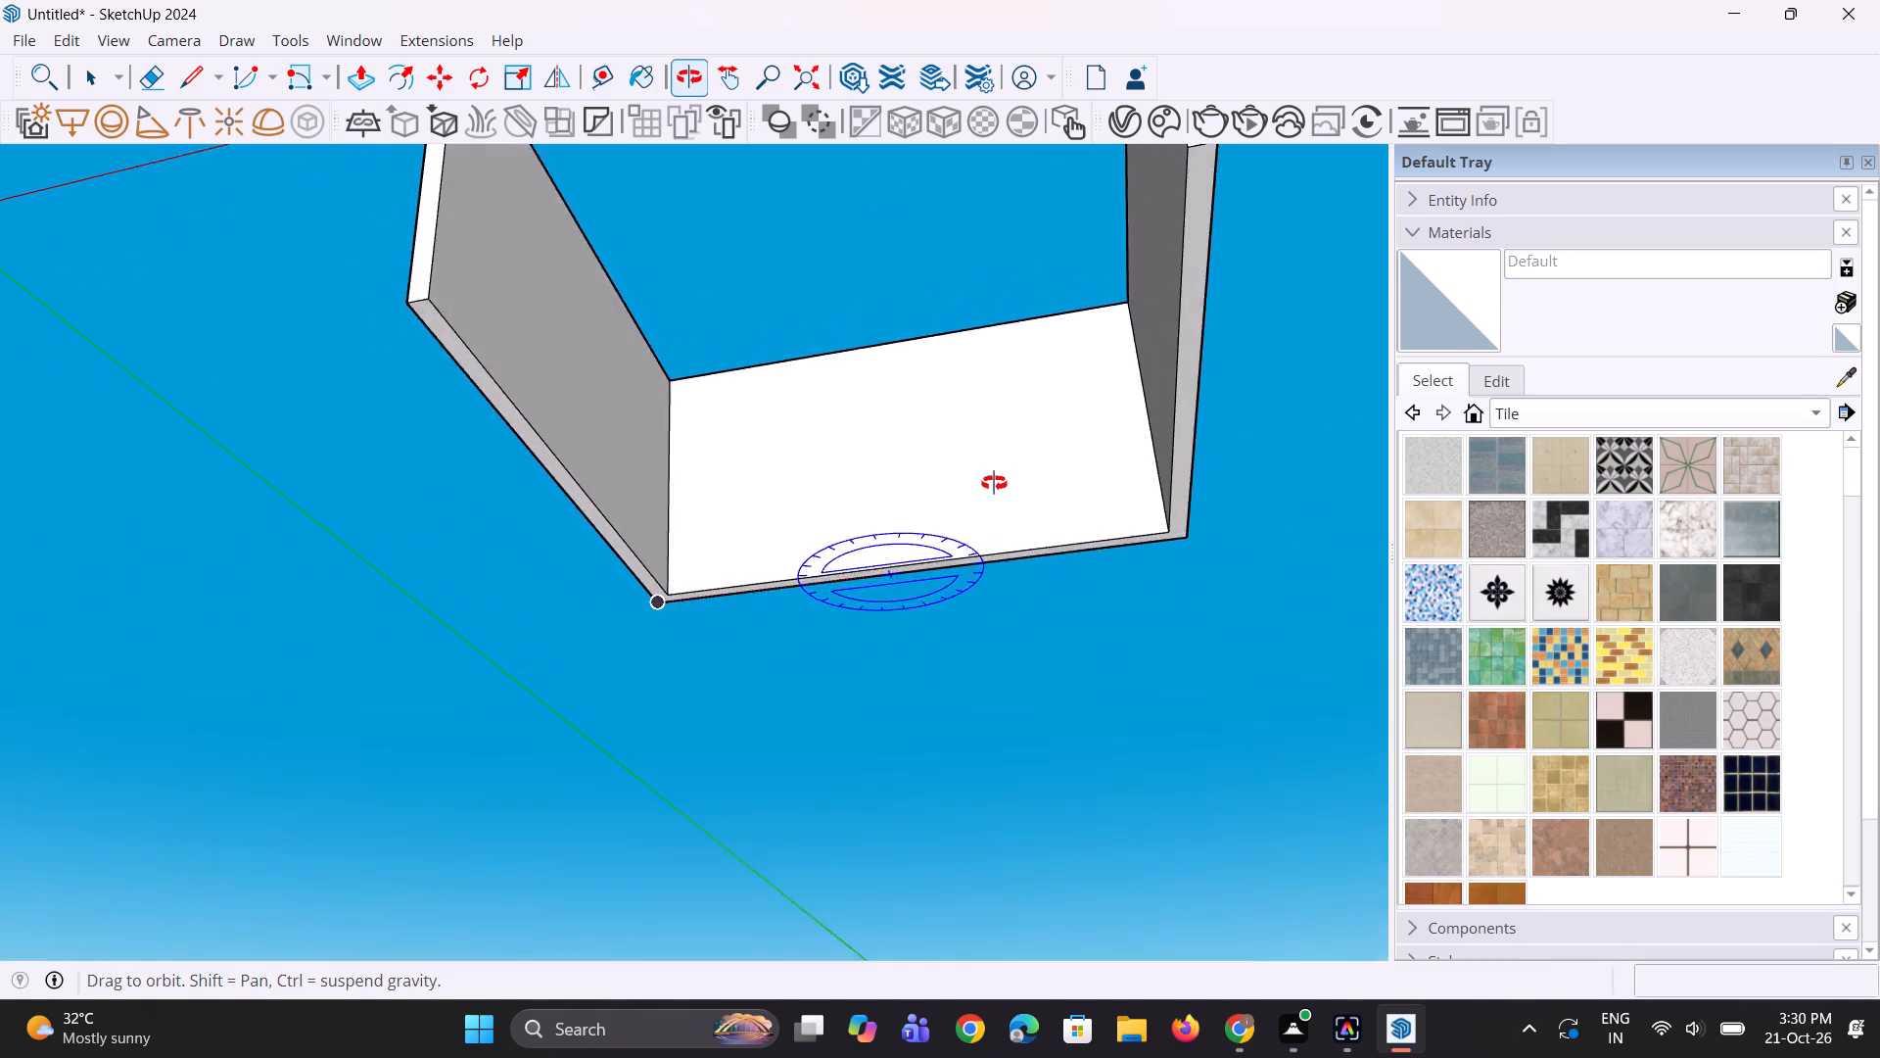
middle_drag(994, 483, 1011, 457)
click(645, 622)
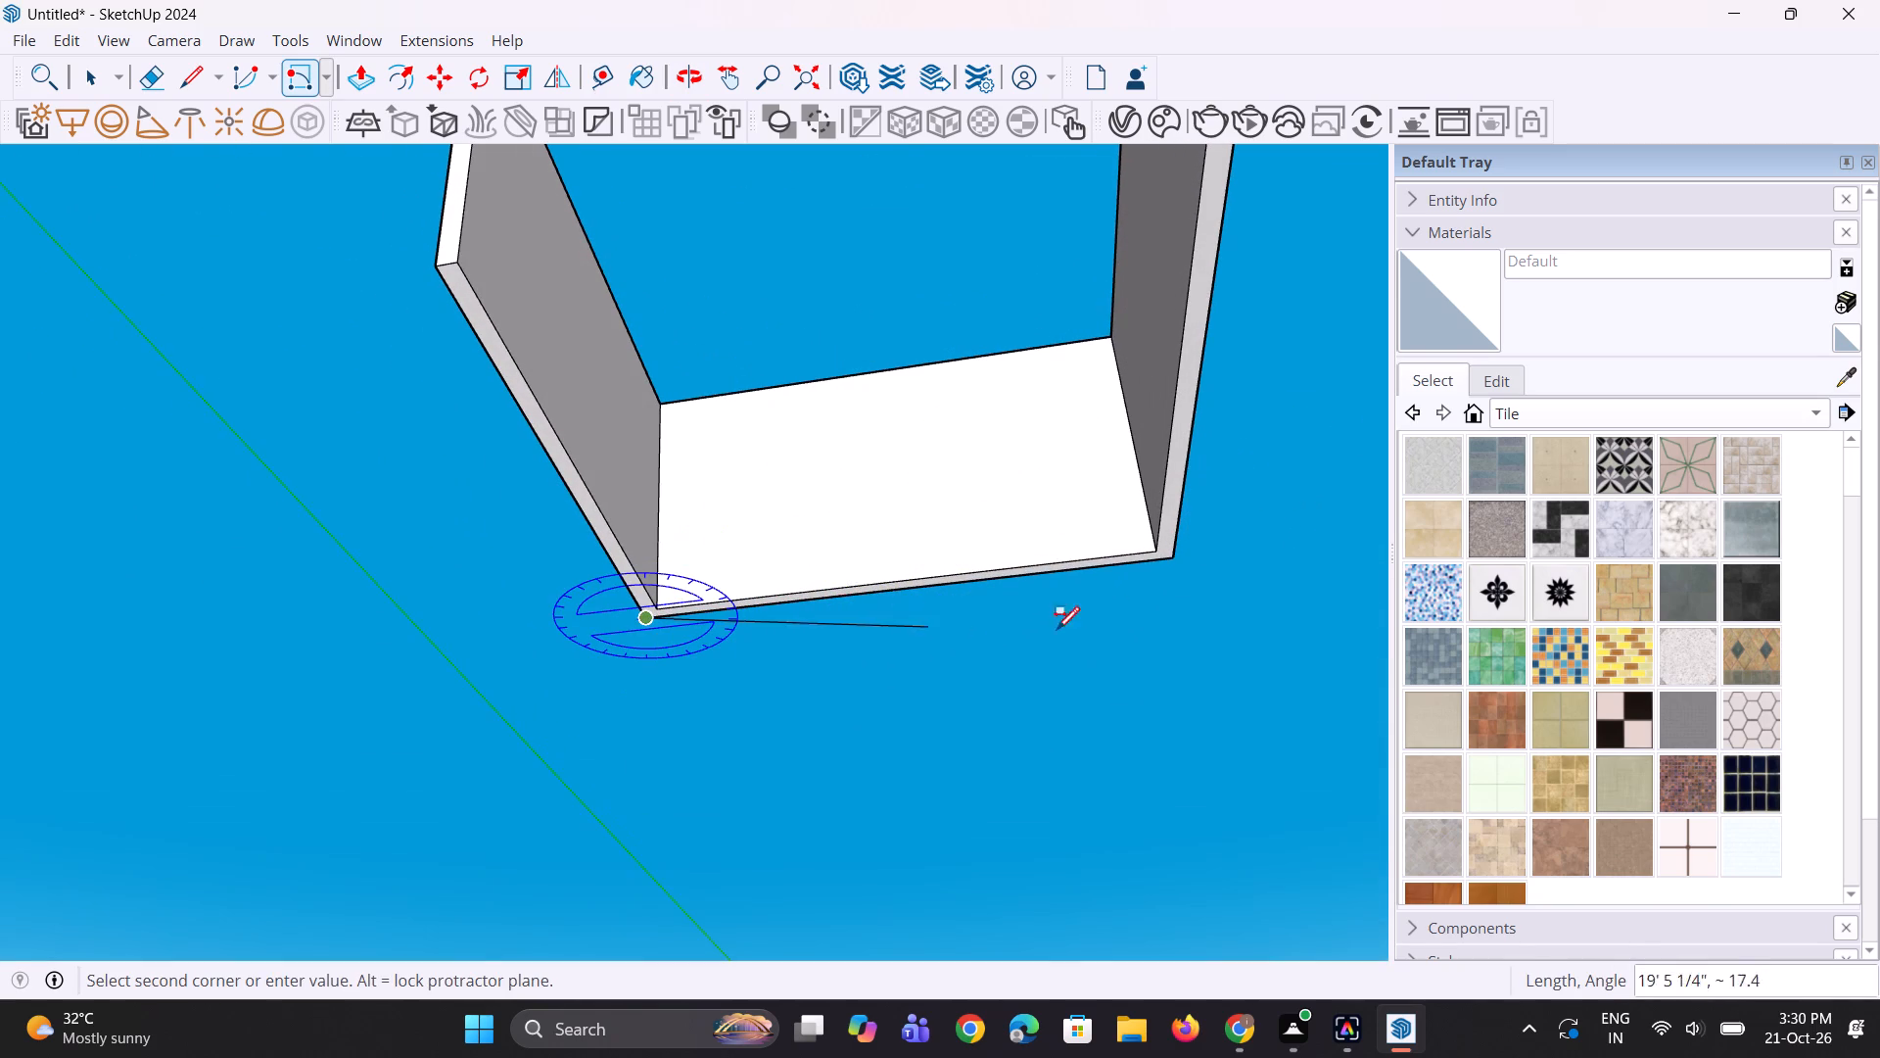
click(1175, 560)
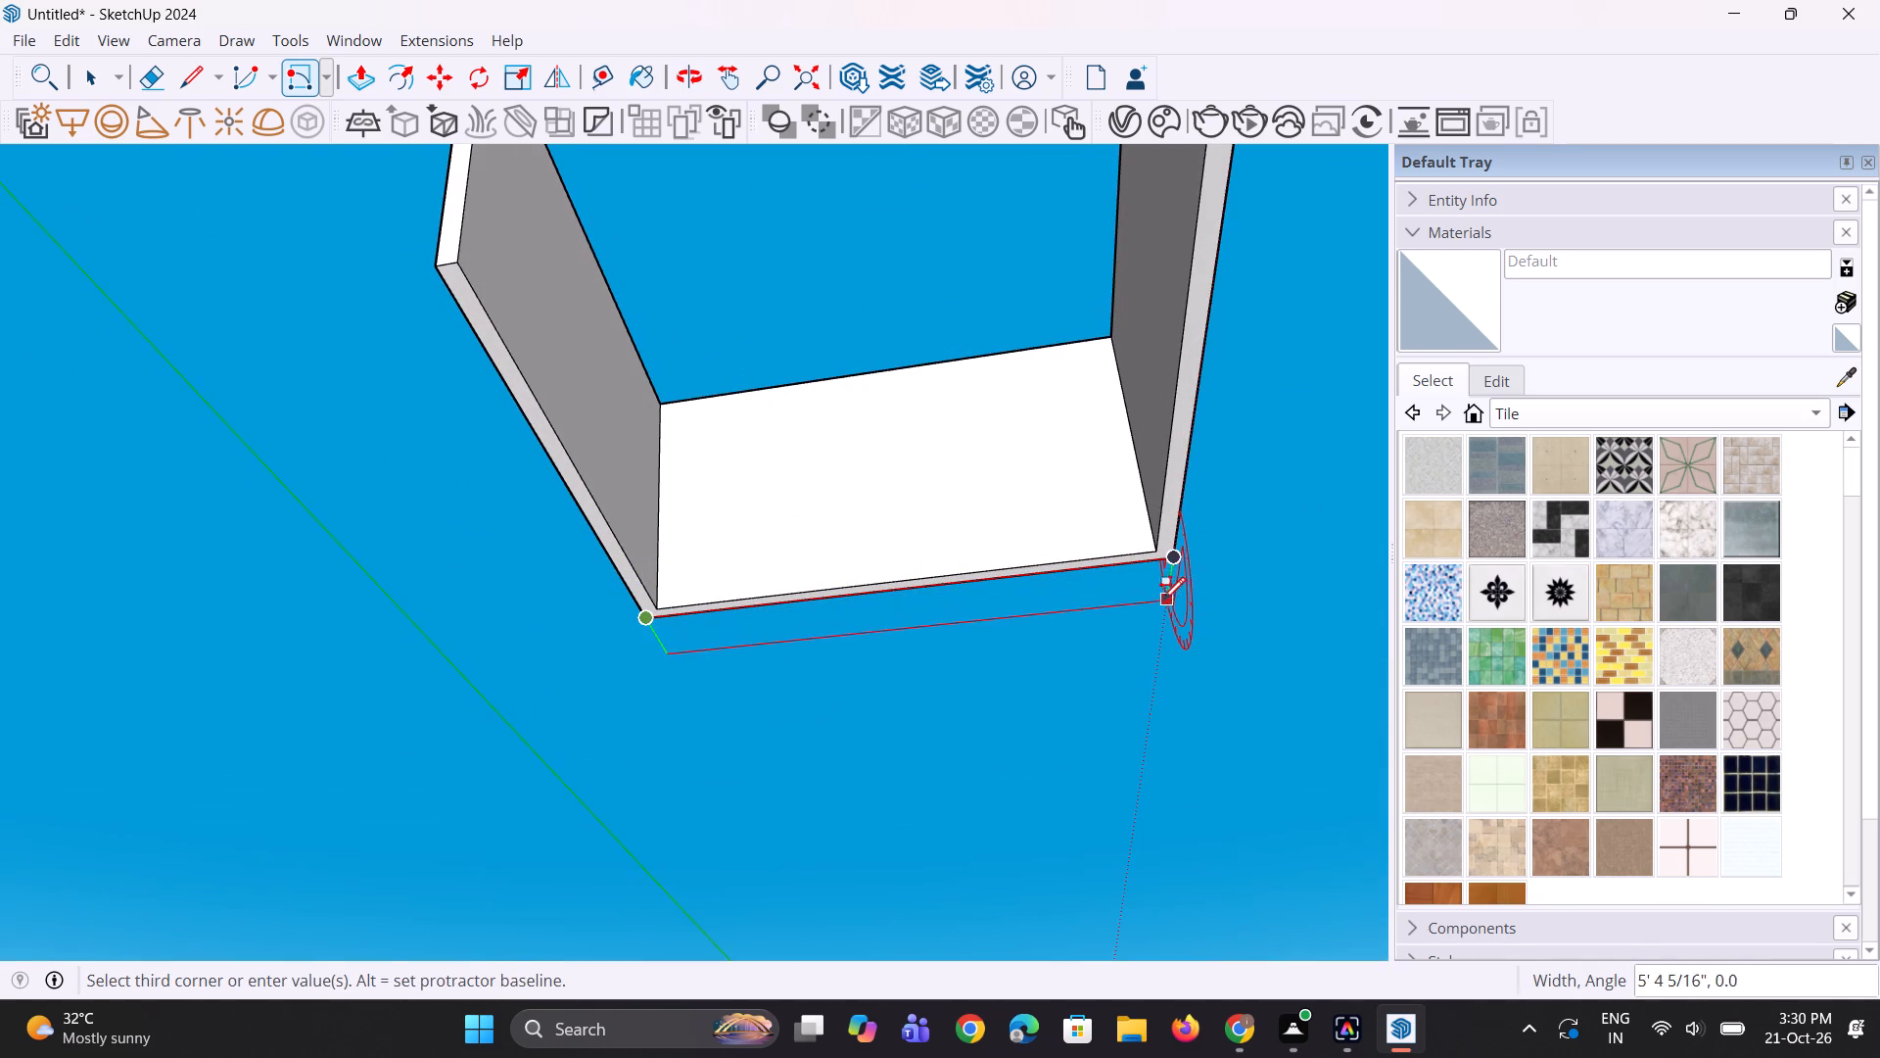
middle_drag(1140, 590, 1073, 619)
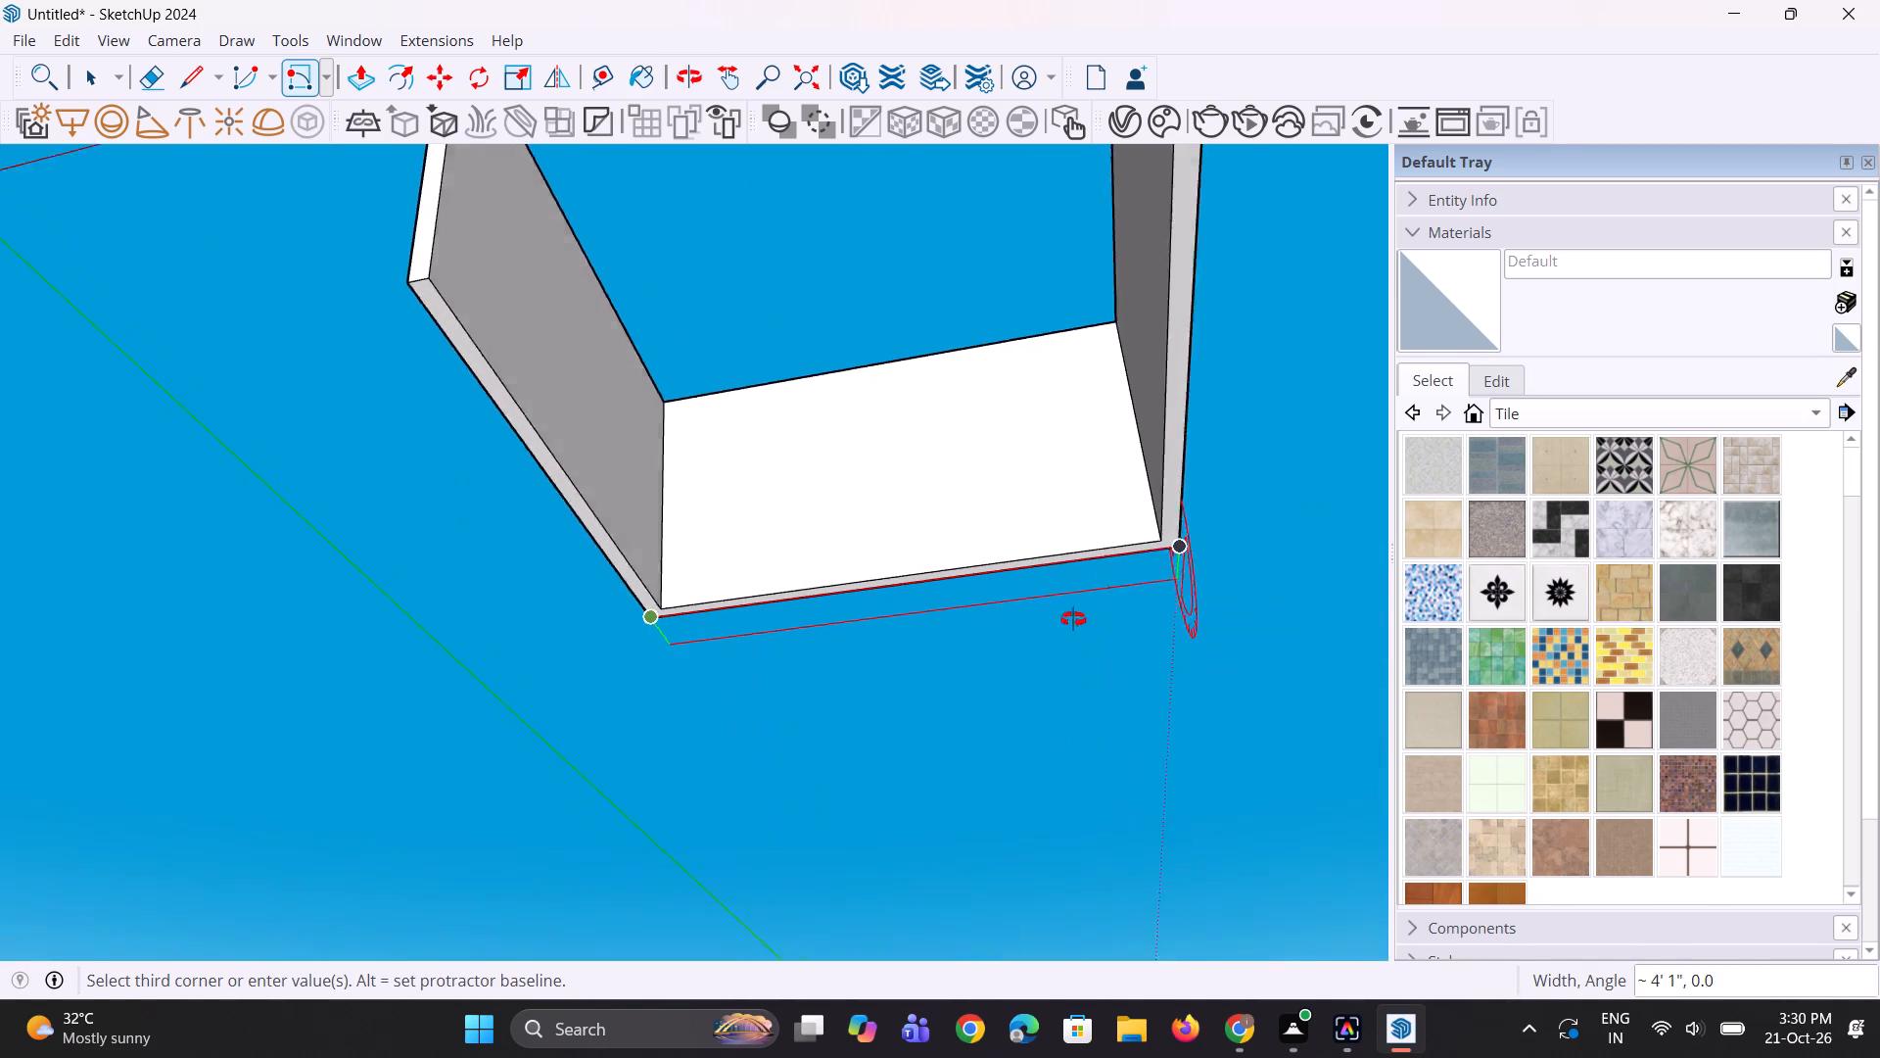
middle_drag(1073, 619, 939, 699)
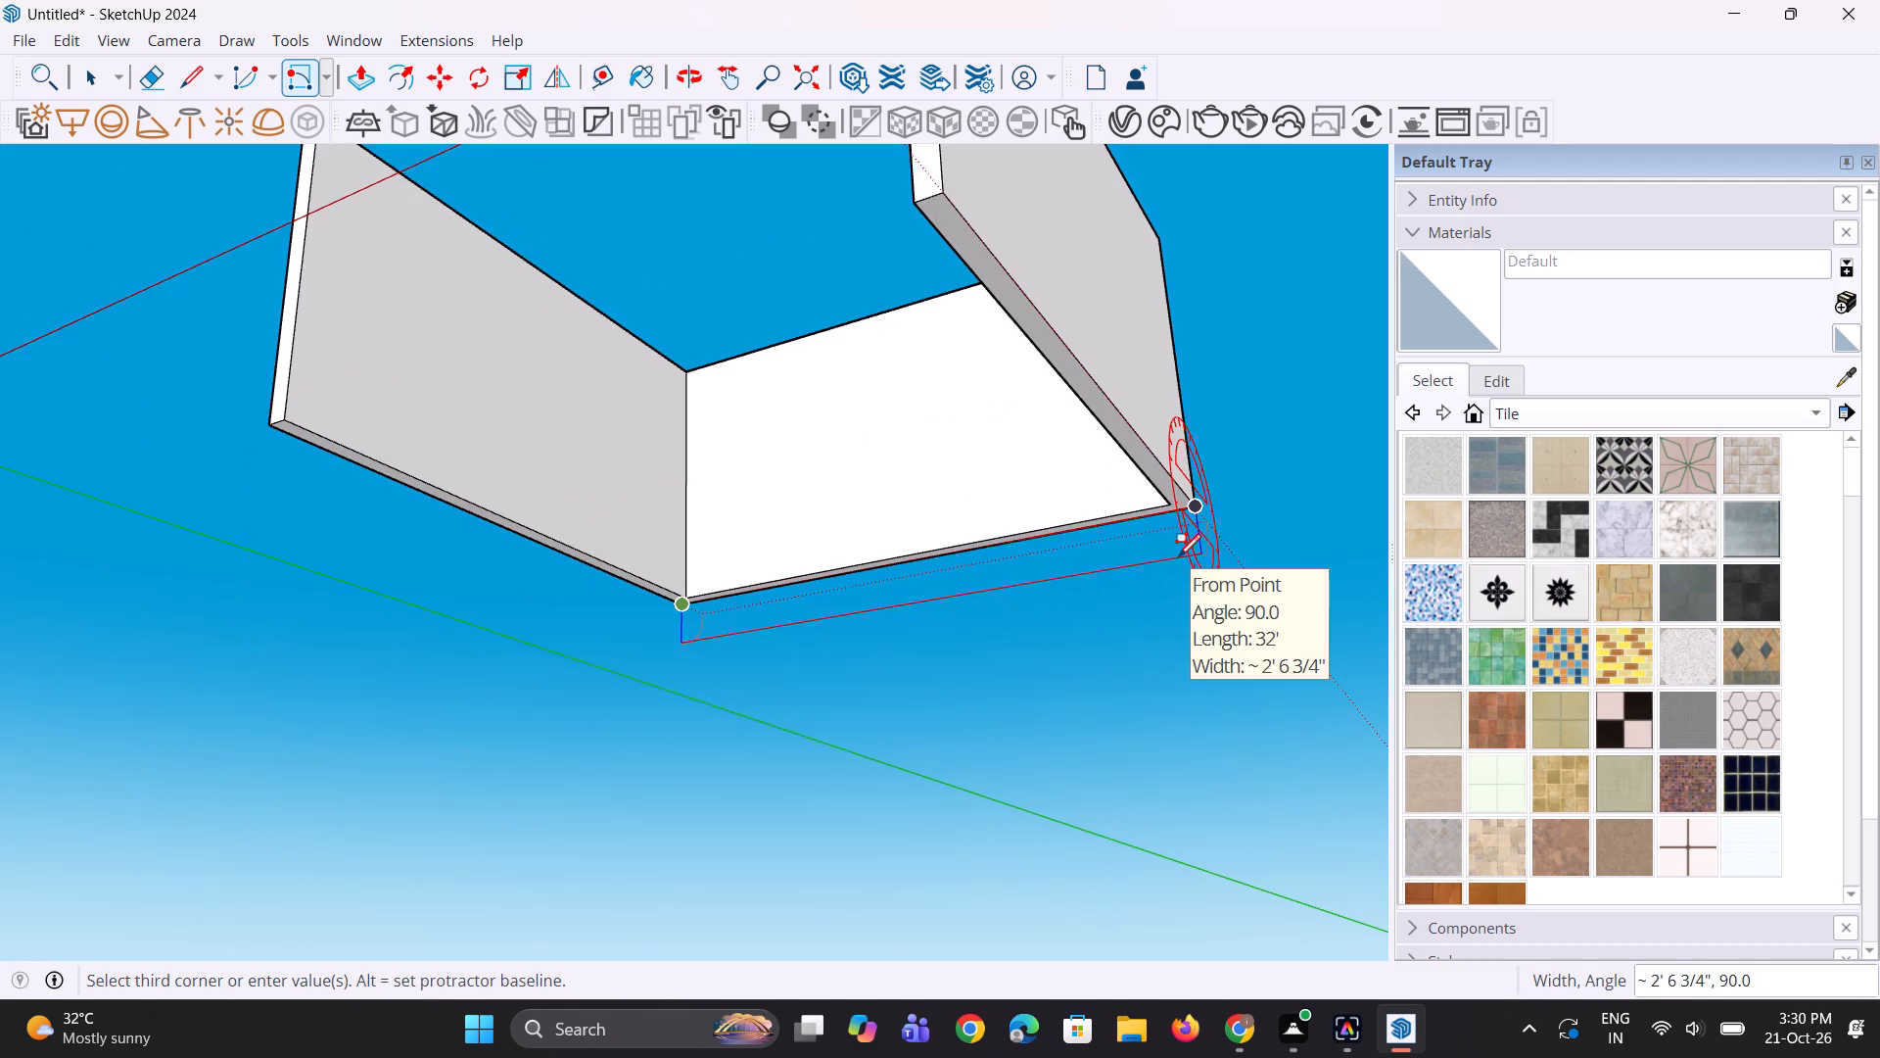
right_click(1177, 556)
key(9)
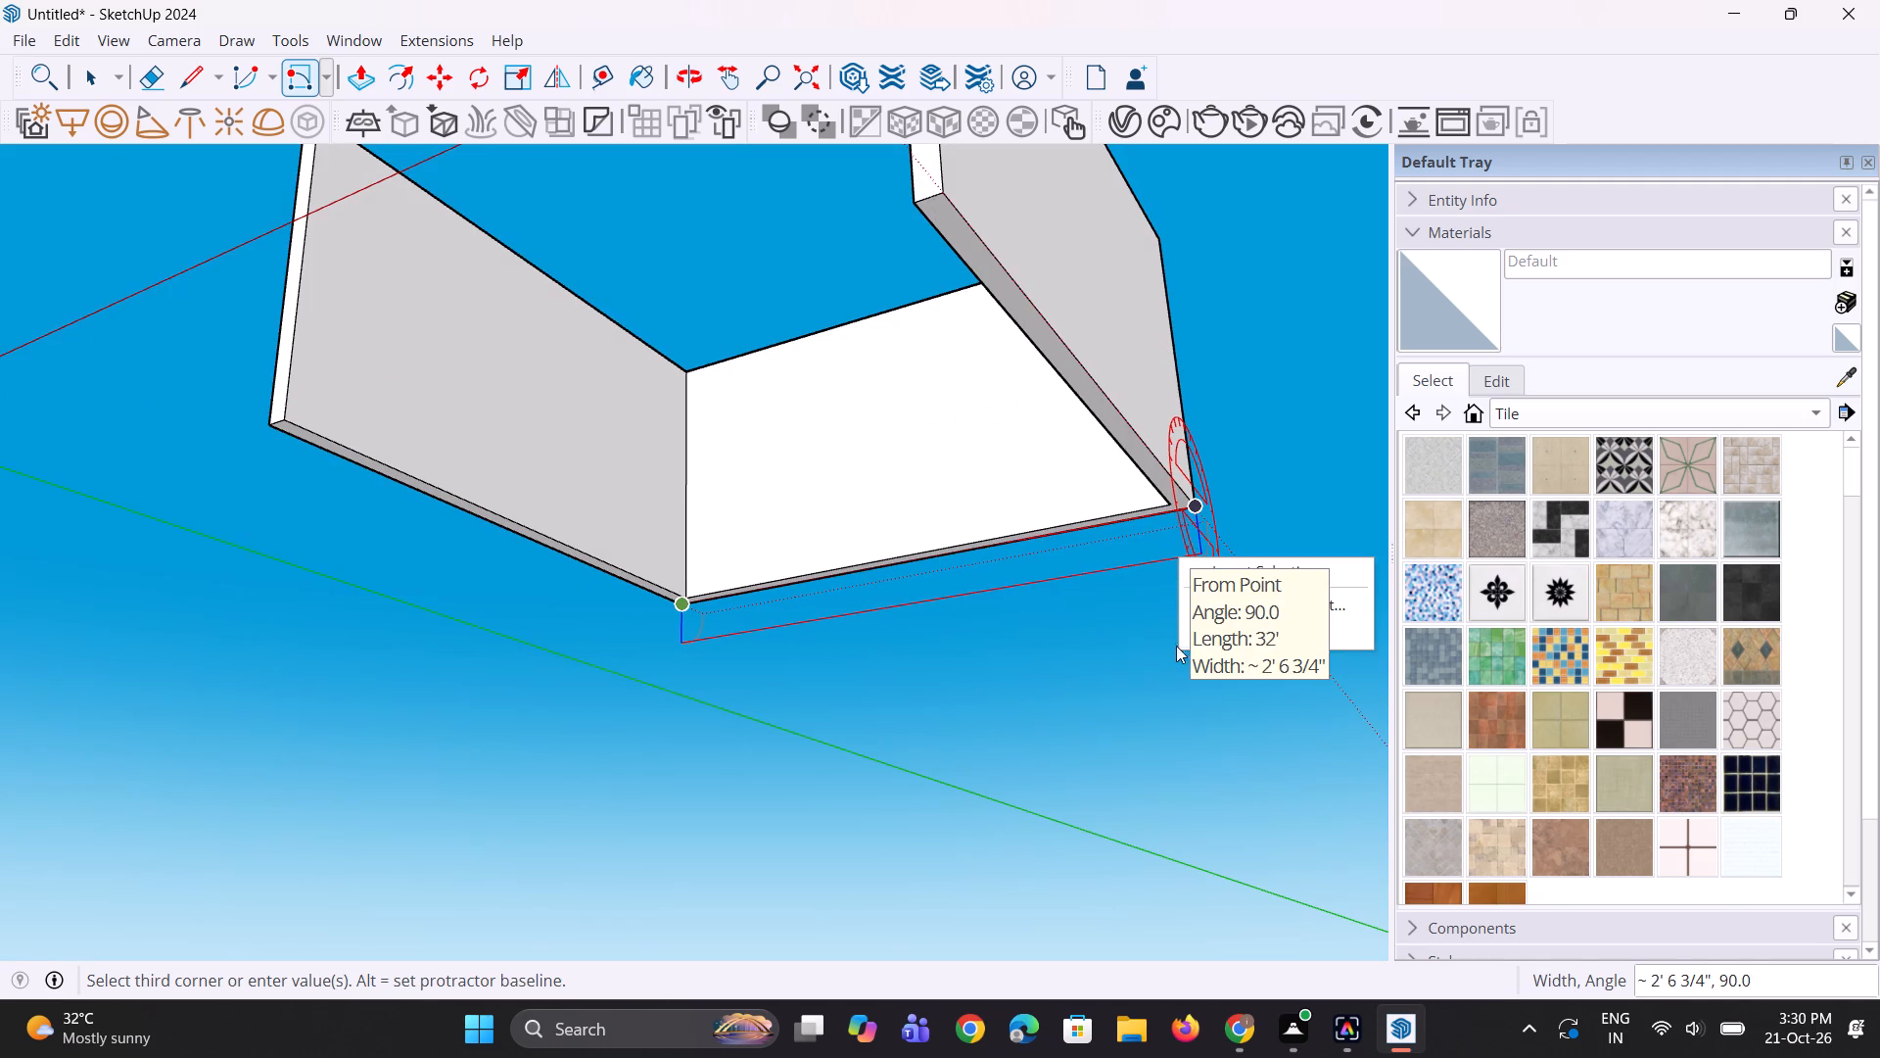
key(Escape)
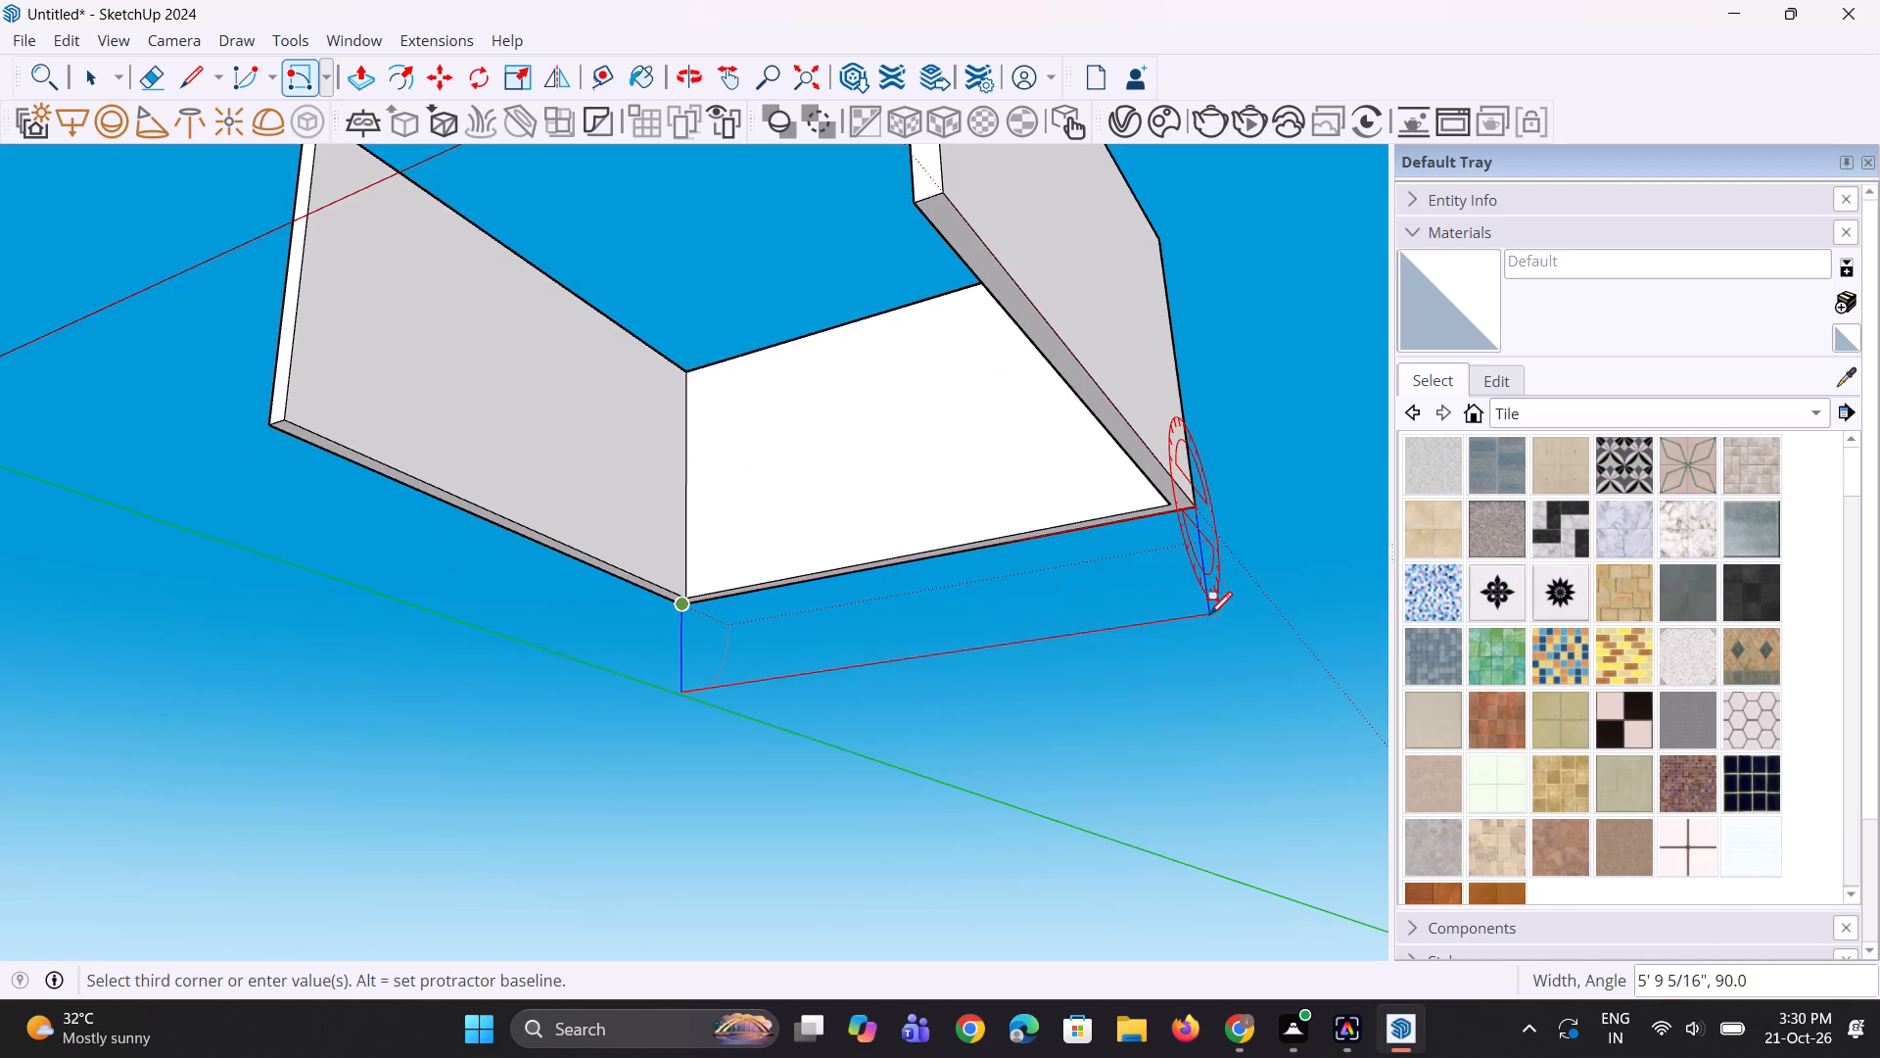
key(9)
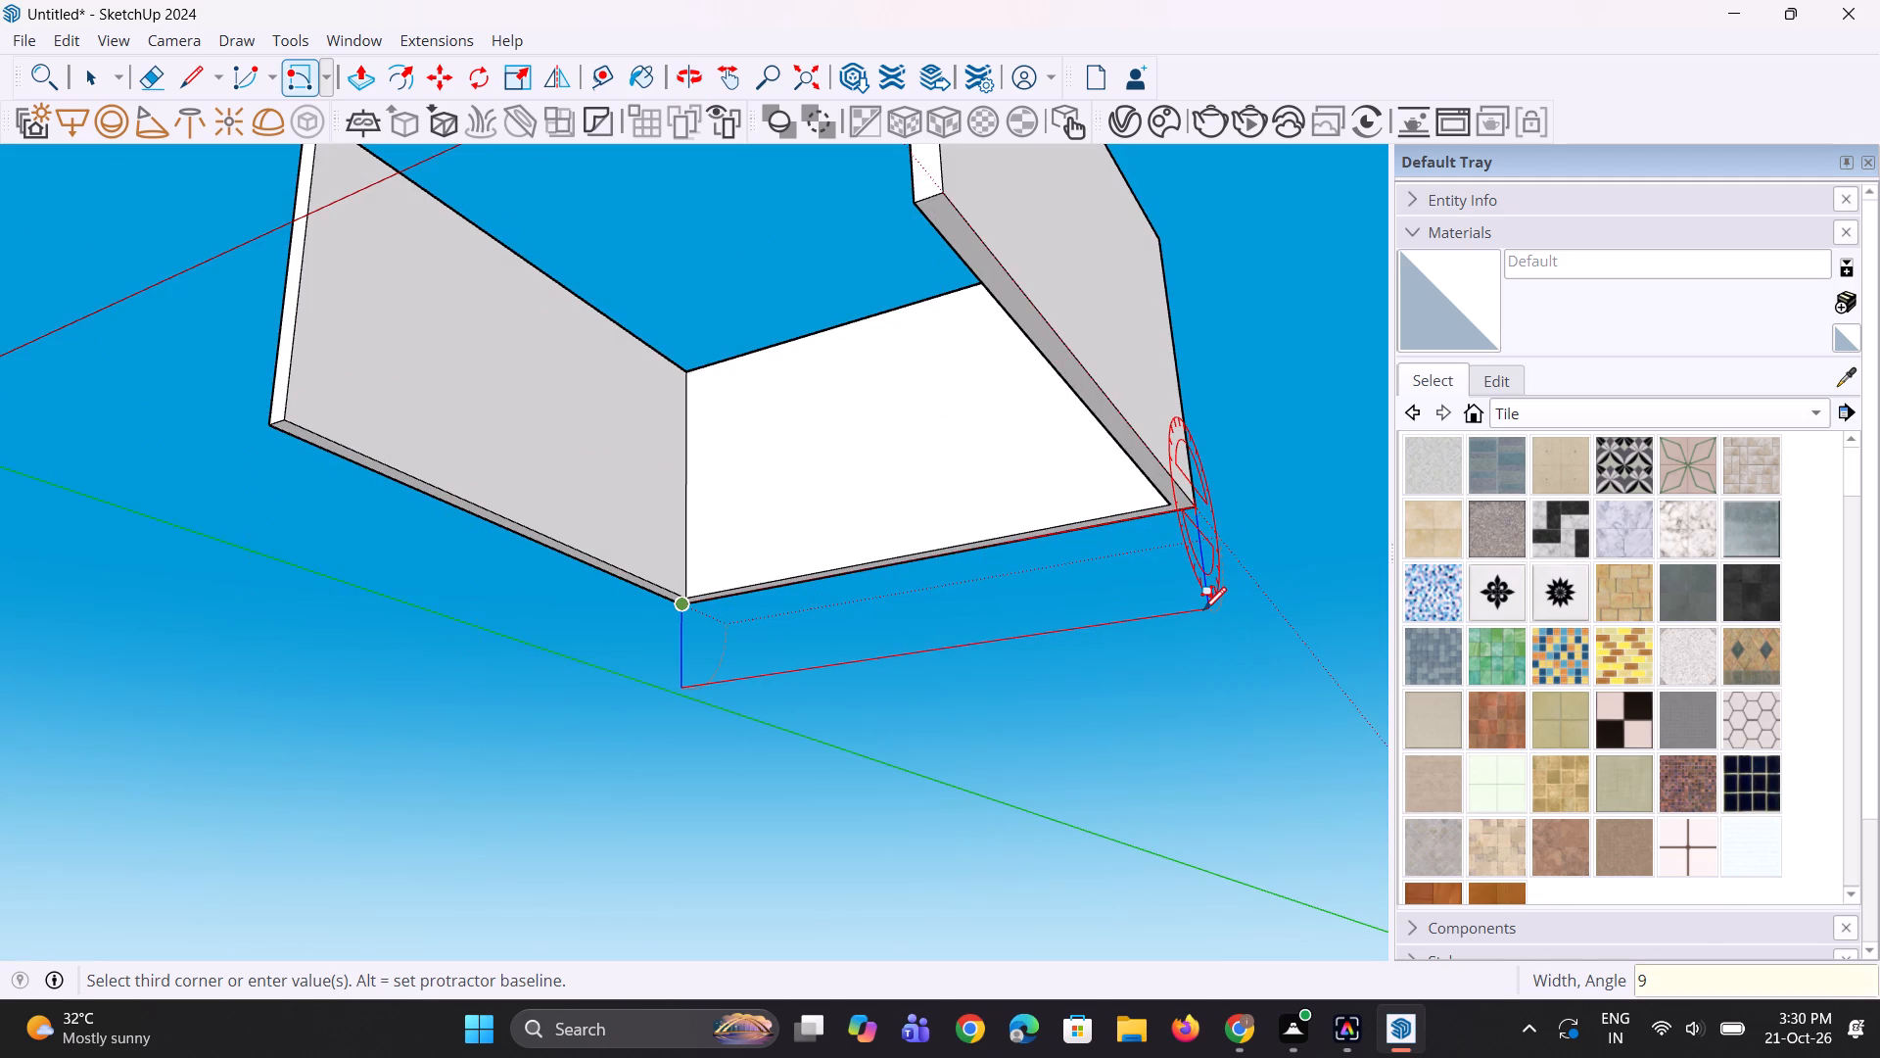
key(shift+quotedbl)
key(Return)
Extrude the 9" high base face 33' with Push/Pull beneath the walls to the room's open front.
middle_drag(945, 580, 1001, 683)
scroll(1102, 609, up, 2)
key(p)
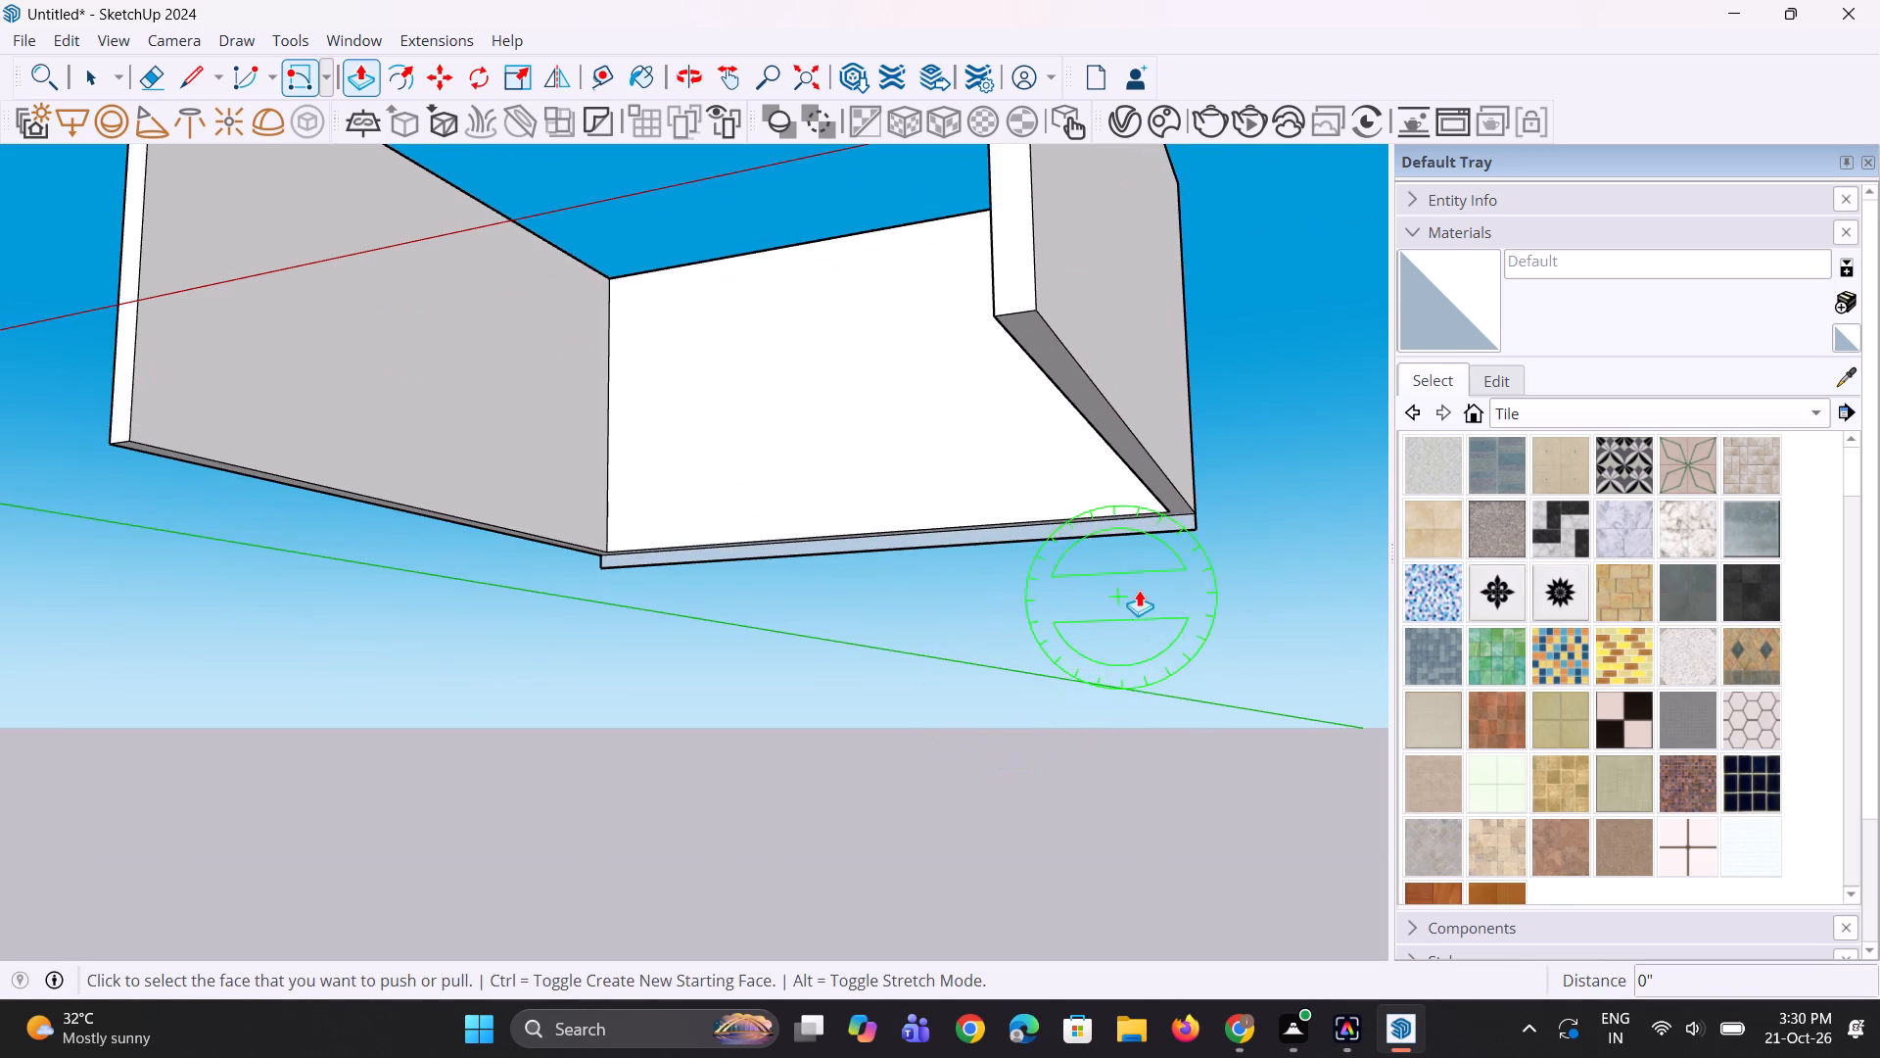
click(1163, 530)
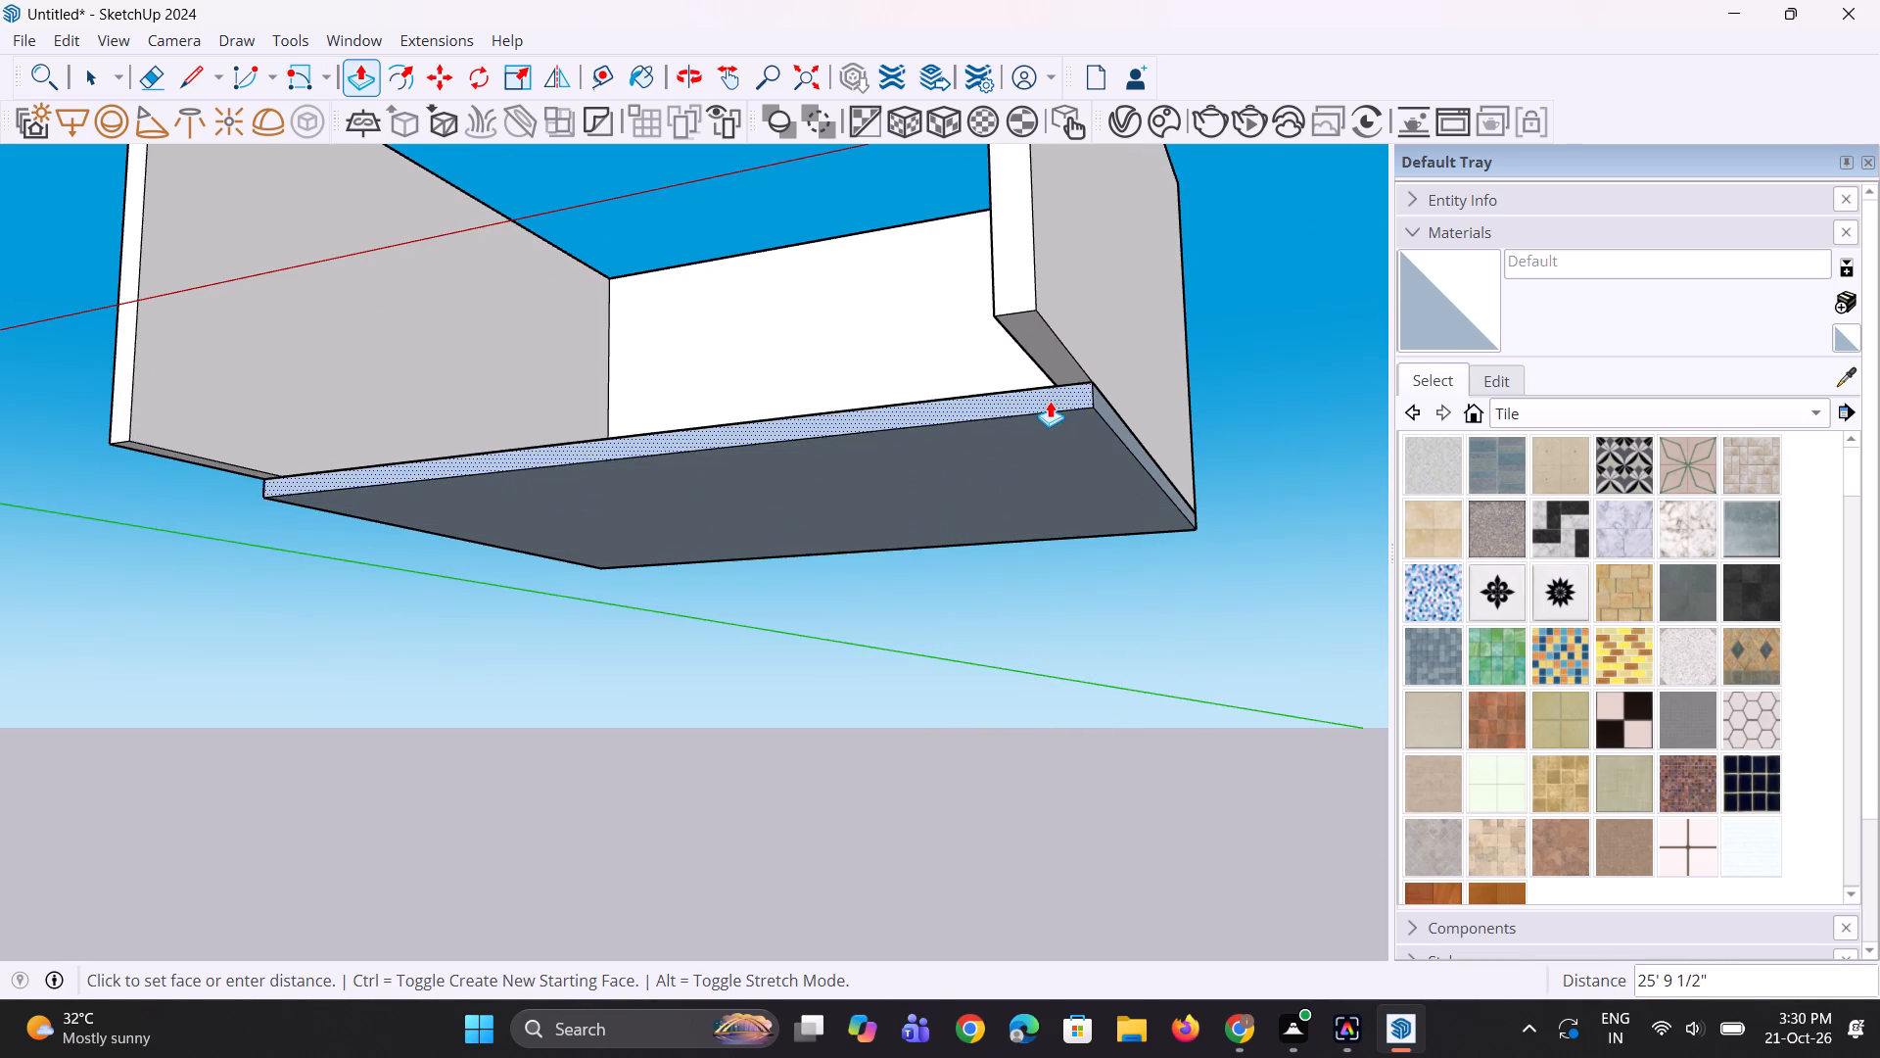
click(1001, 297)
middle_drag(1045, 454, 1156, 731)
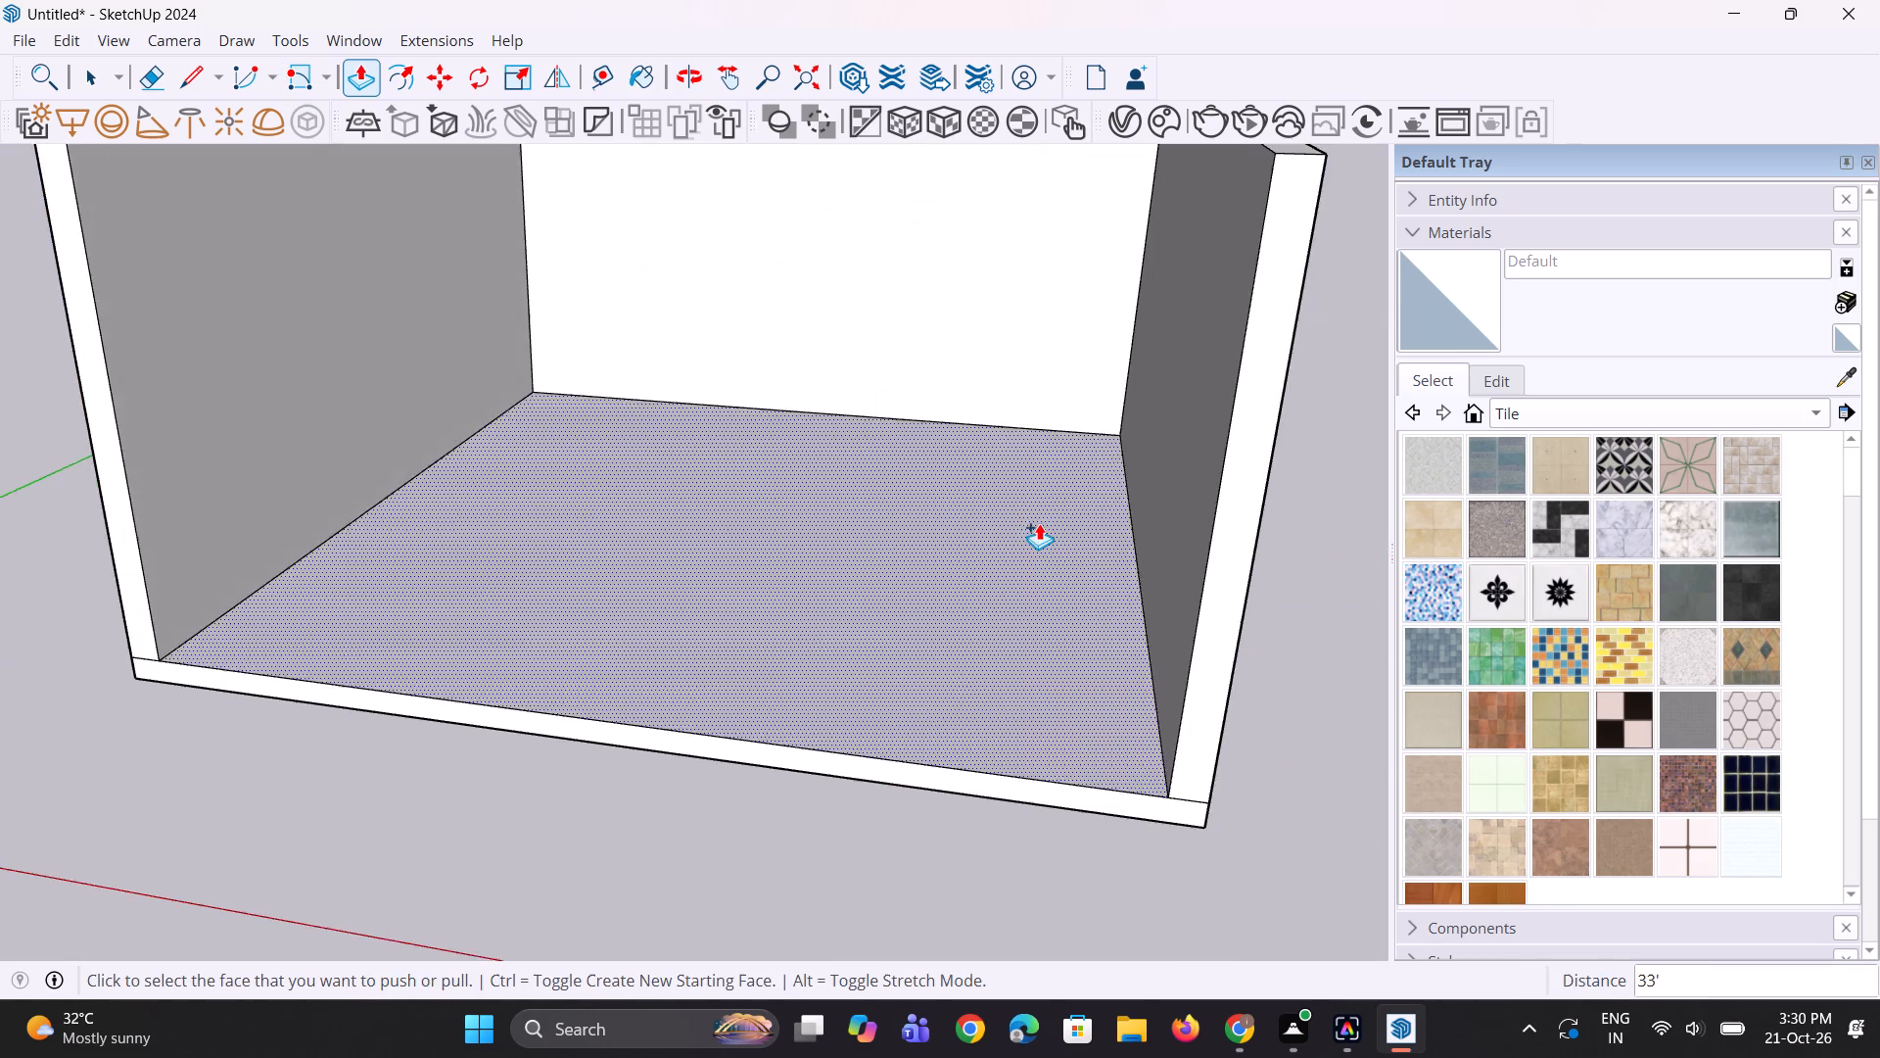
scroll(1035, 516, down, 10)
middle_click(1056, 468)
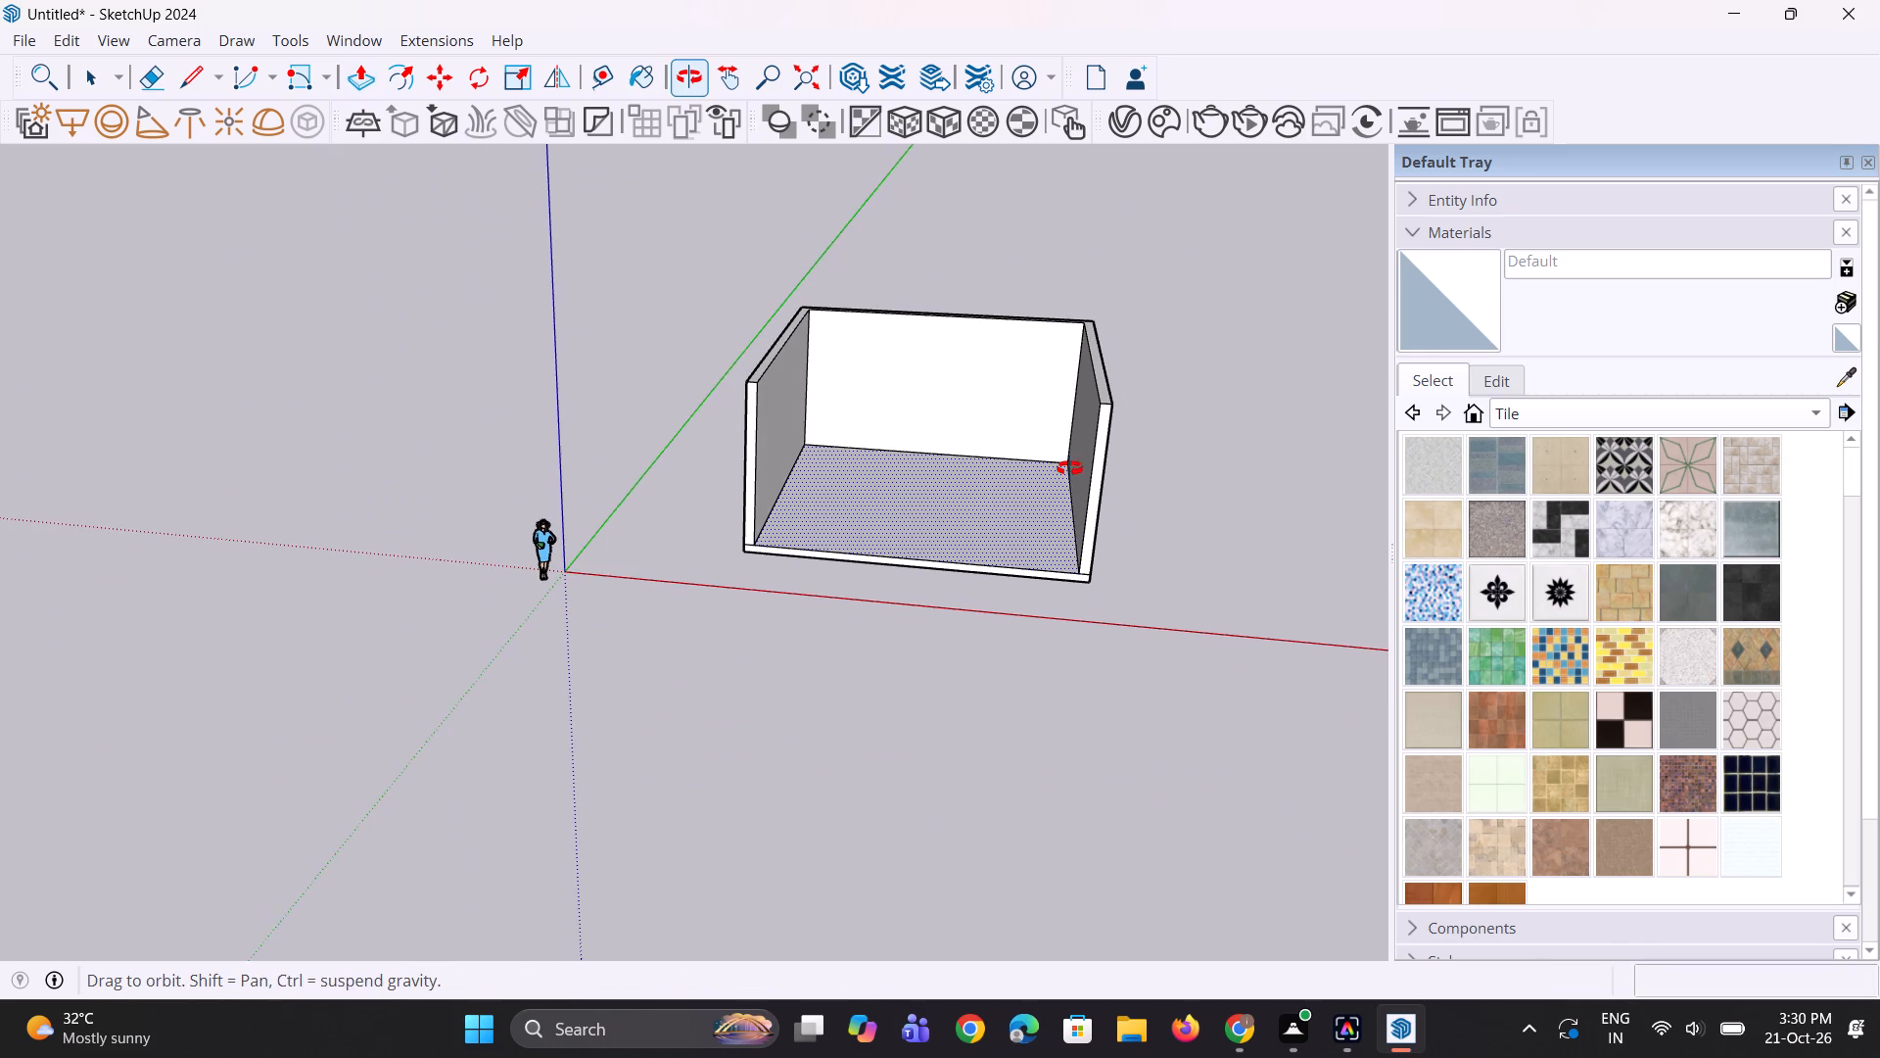
scroll(1203, 500, up, 2)
key(Escape)
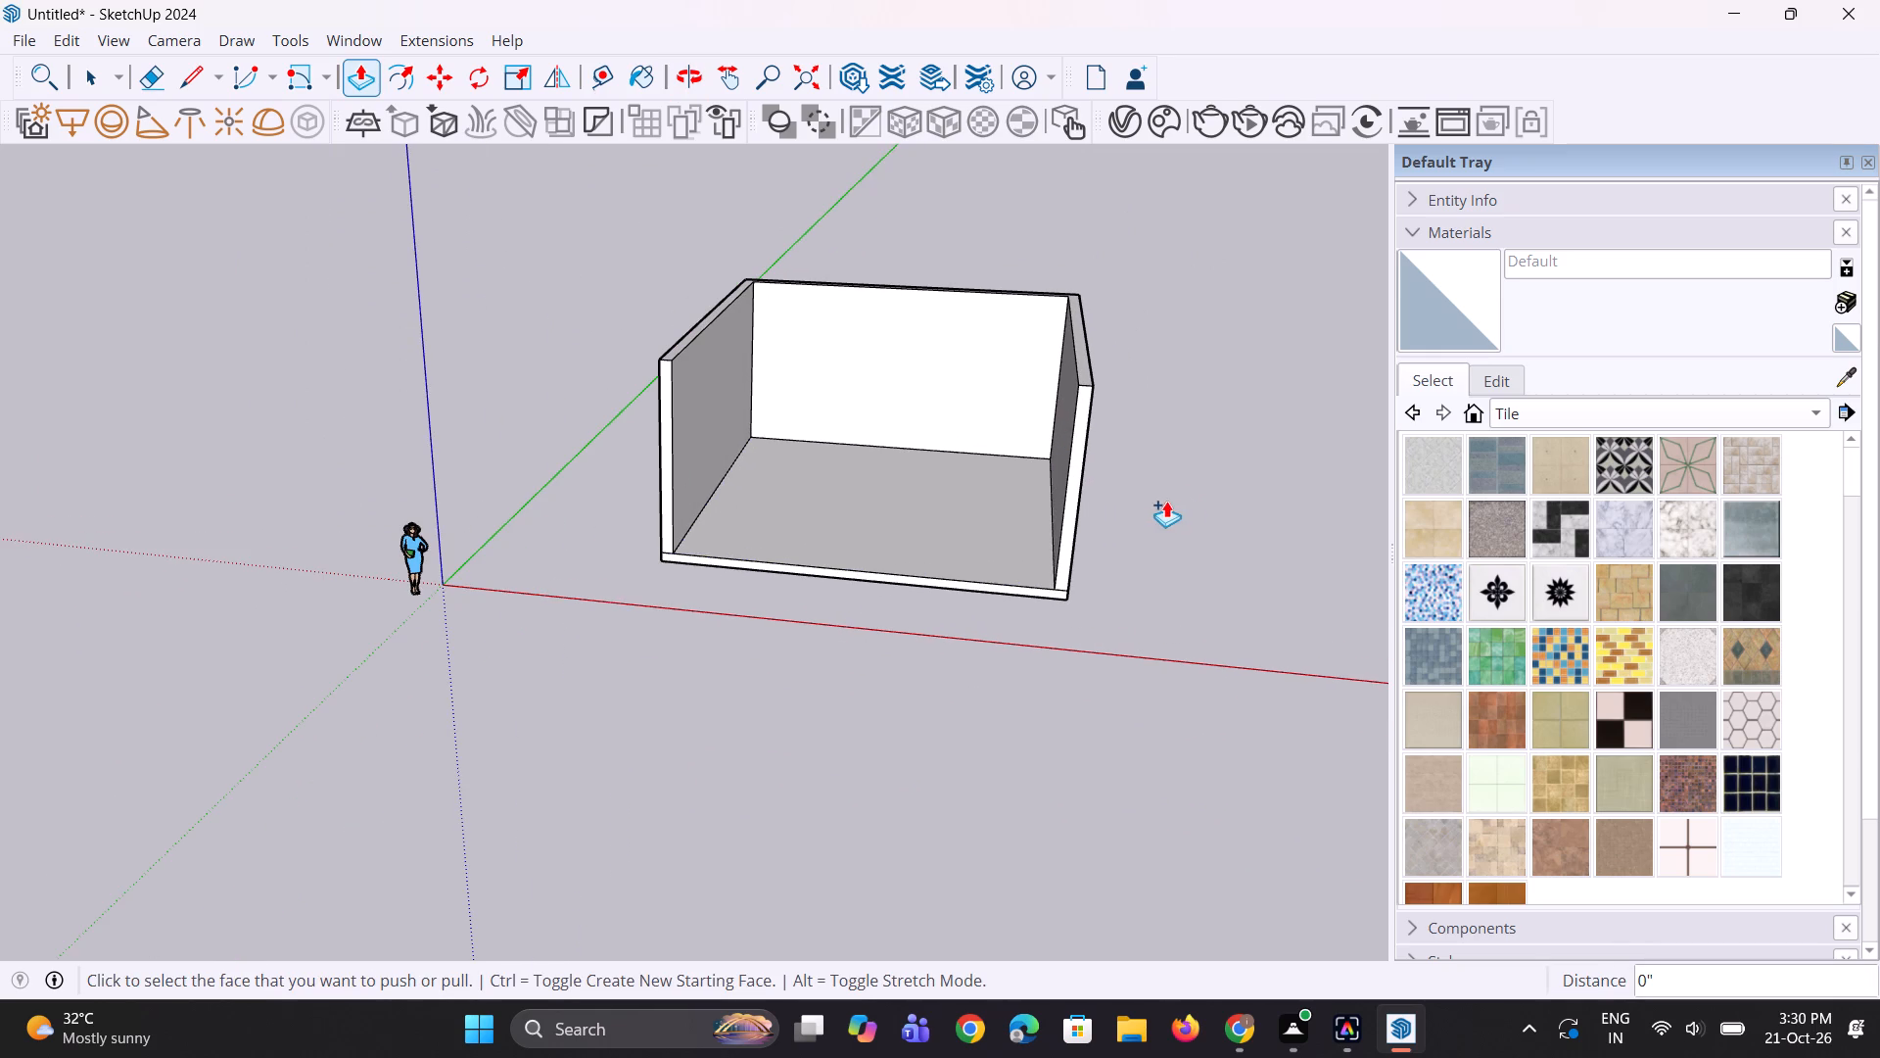
middle_drag(1146, 503, 1126, 501)
key(space)
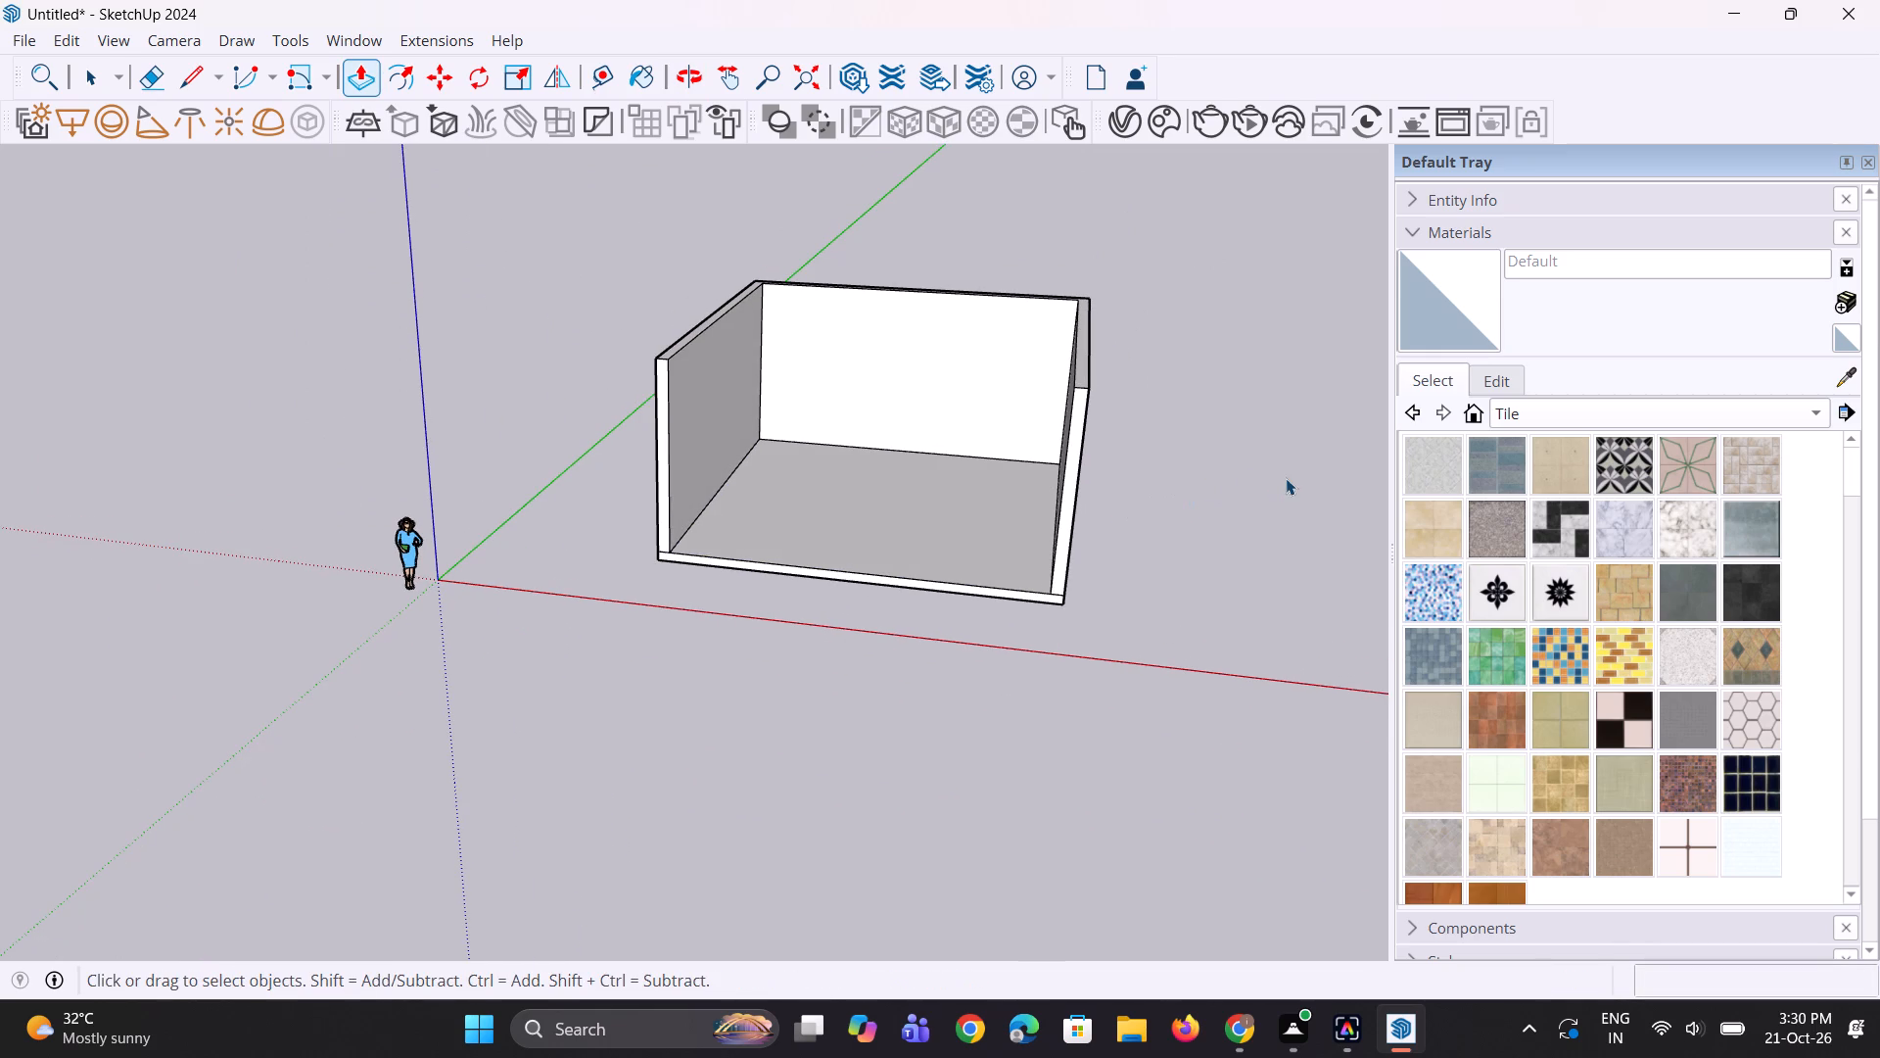
key(space)
key(space)
key(space)
Copy the inner vertical corner edge between the back and right-hand walls 5'6" along the back wall toward the opposite wall.
scroll(1108, 514, down, 3)
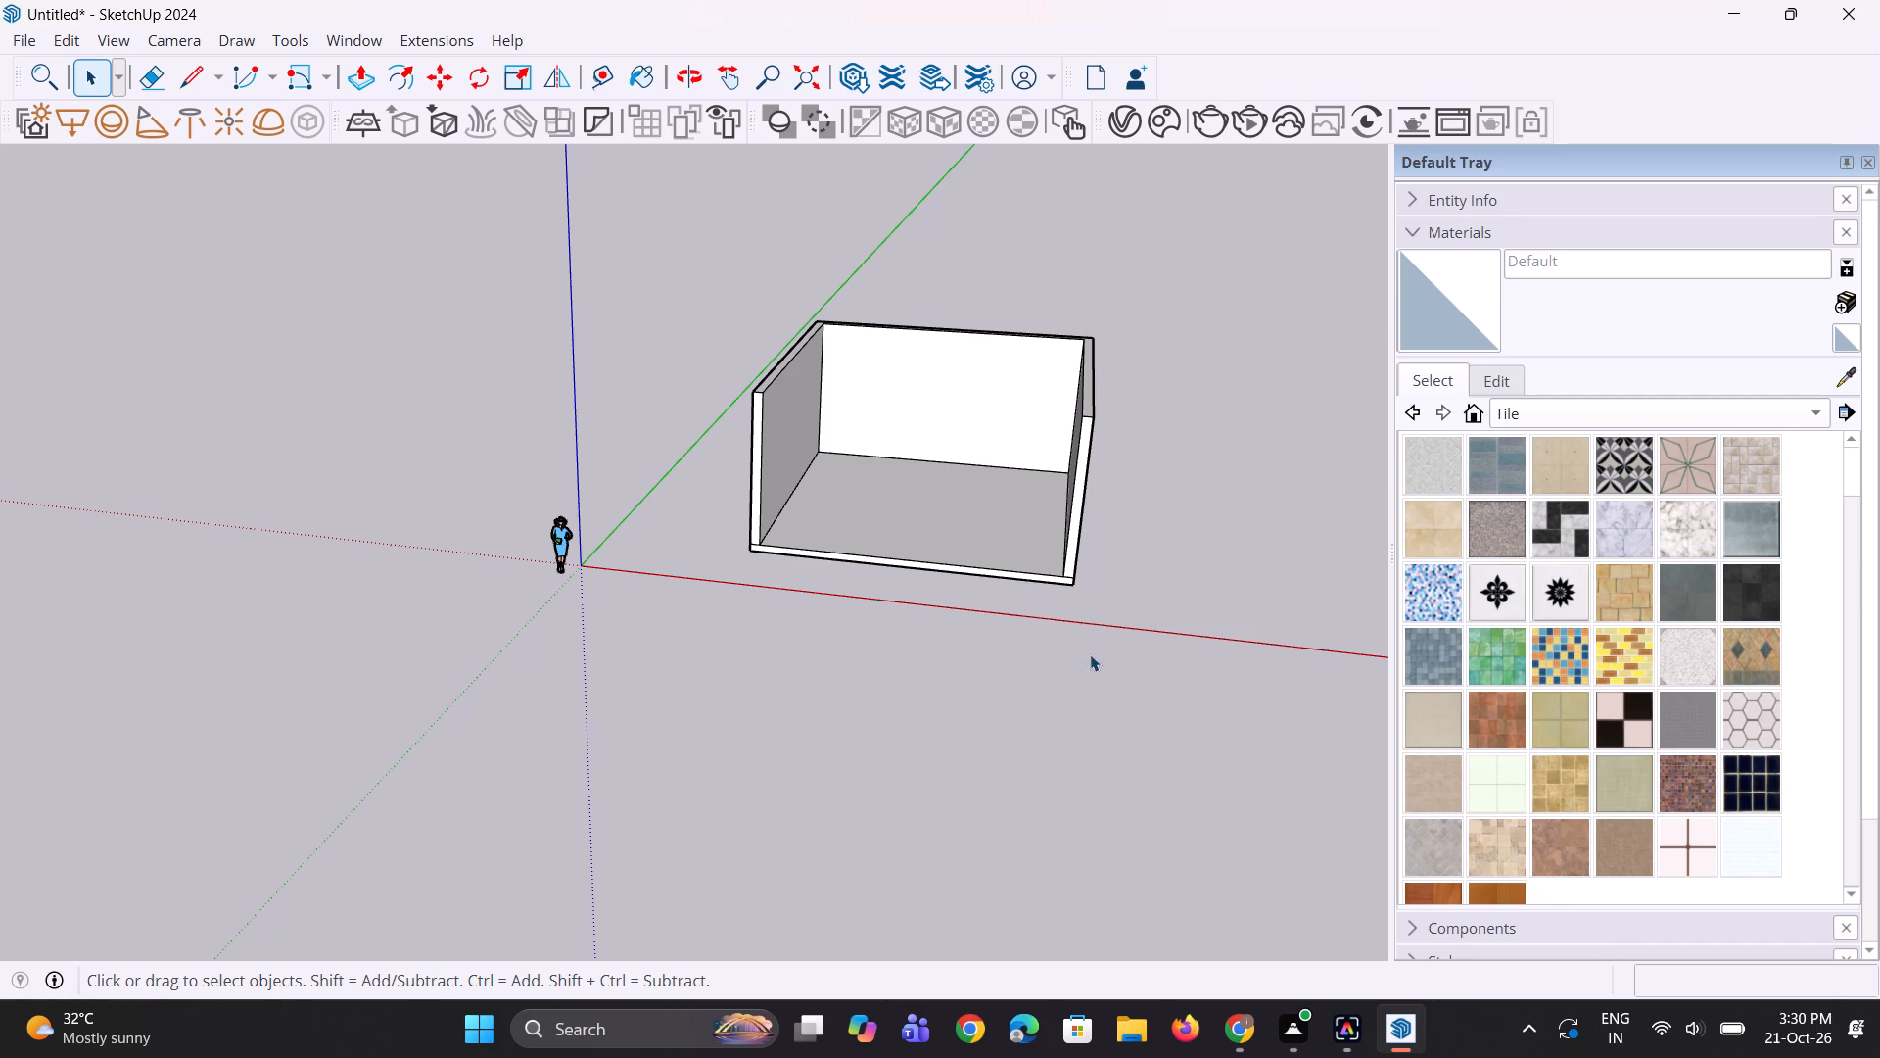
scroll(1100, 588, up, 4)
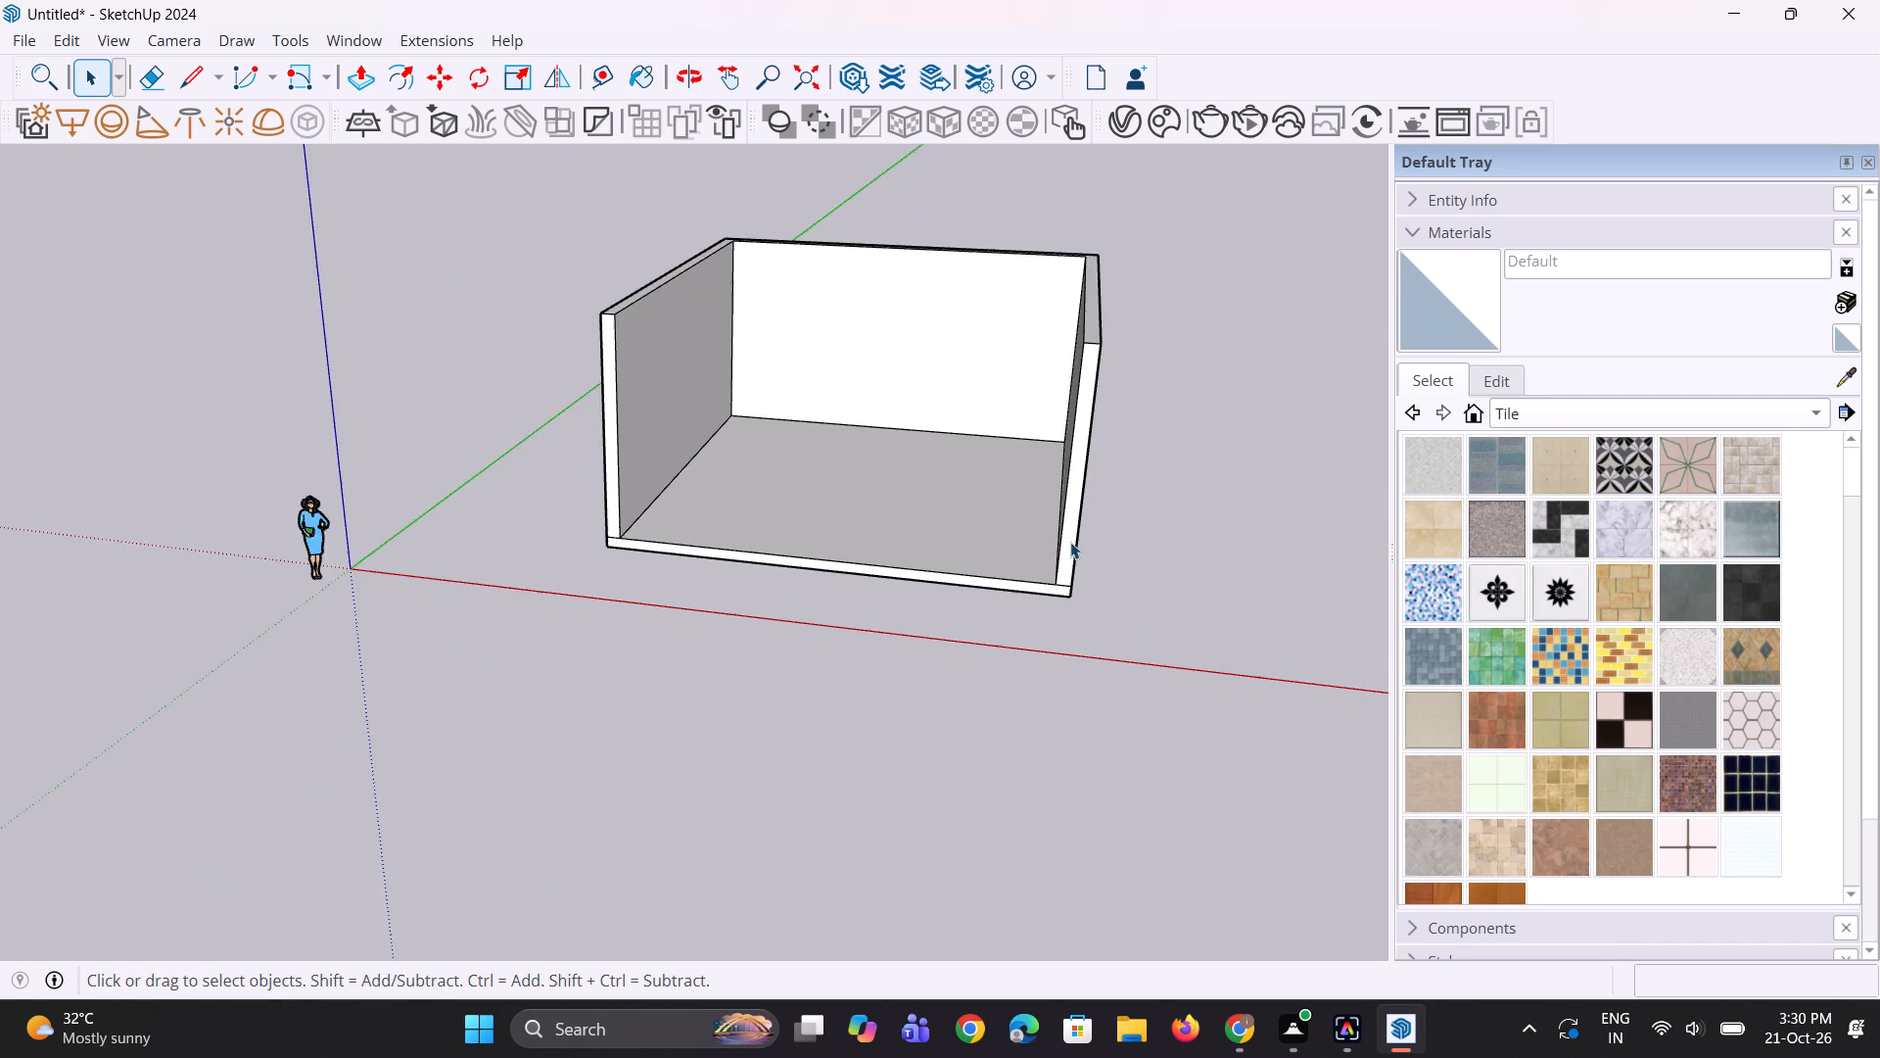
scroll(1070, 542, up, 3)
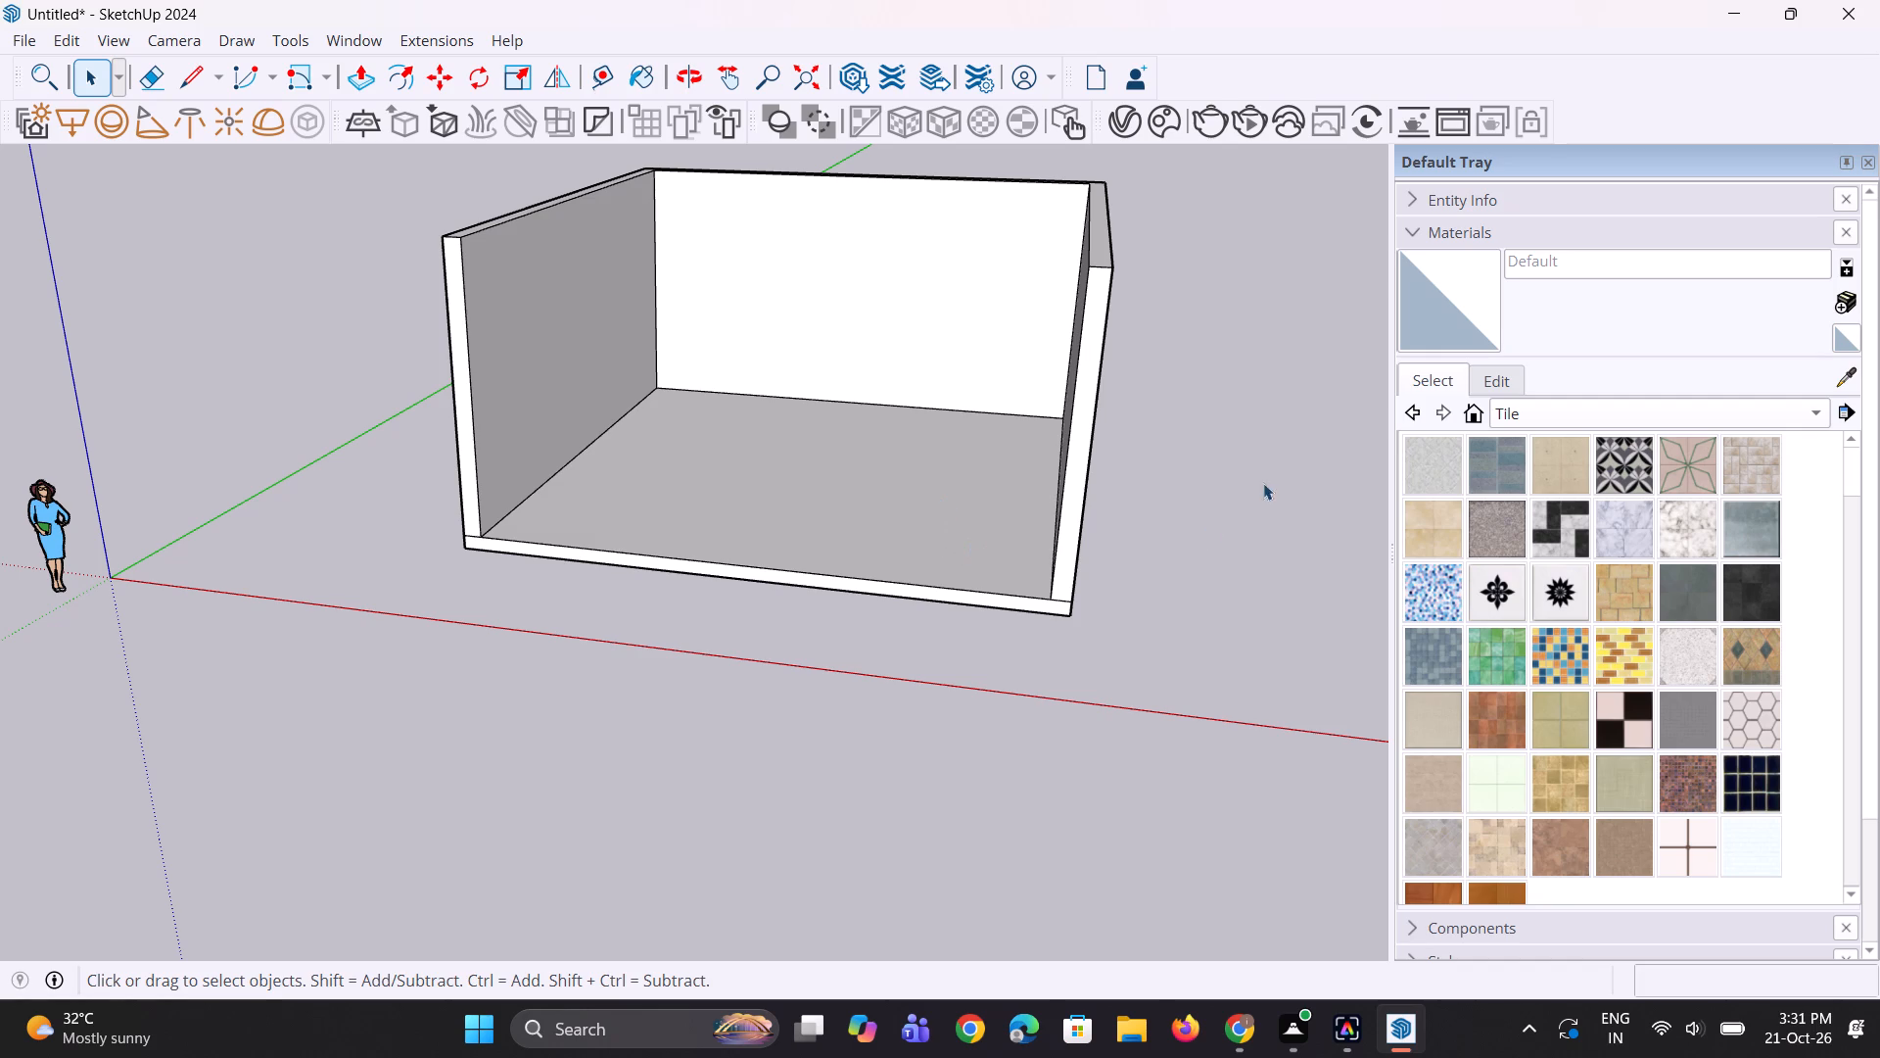
middle_drag(957, 380, 1022, 409)
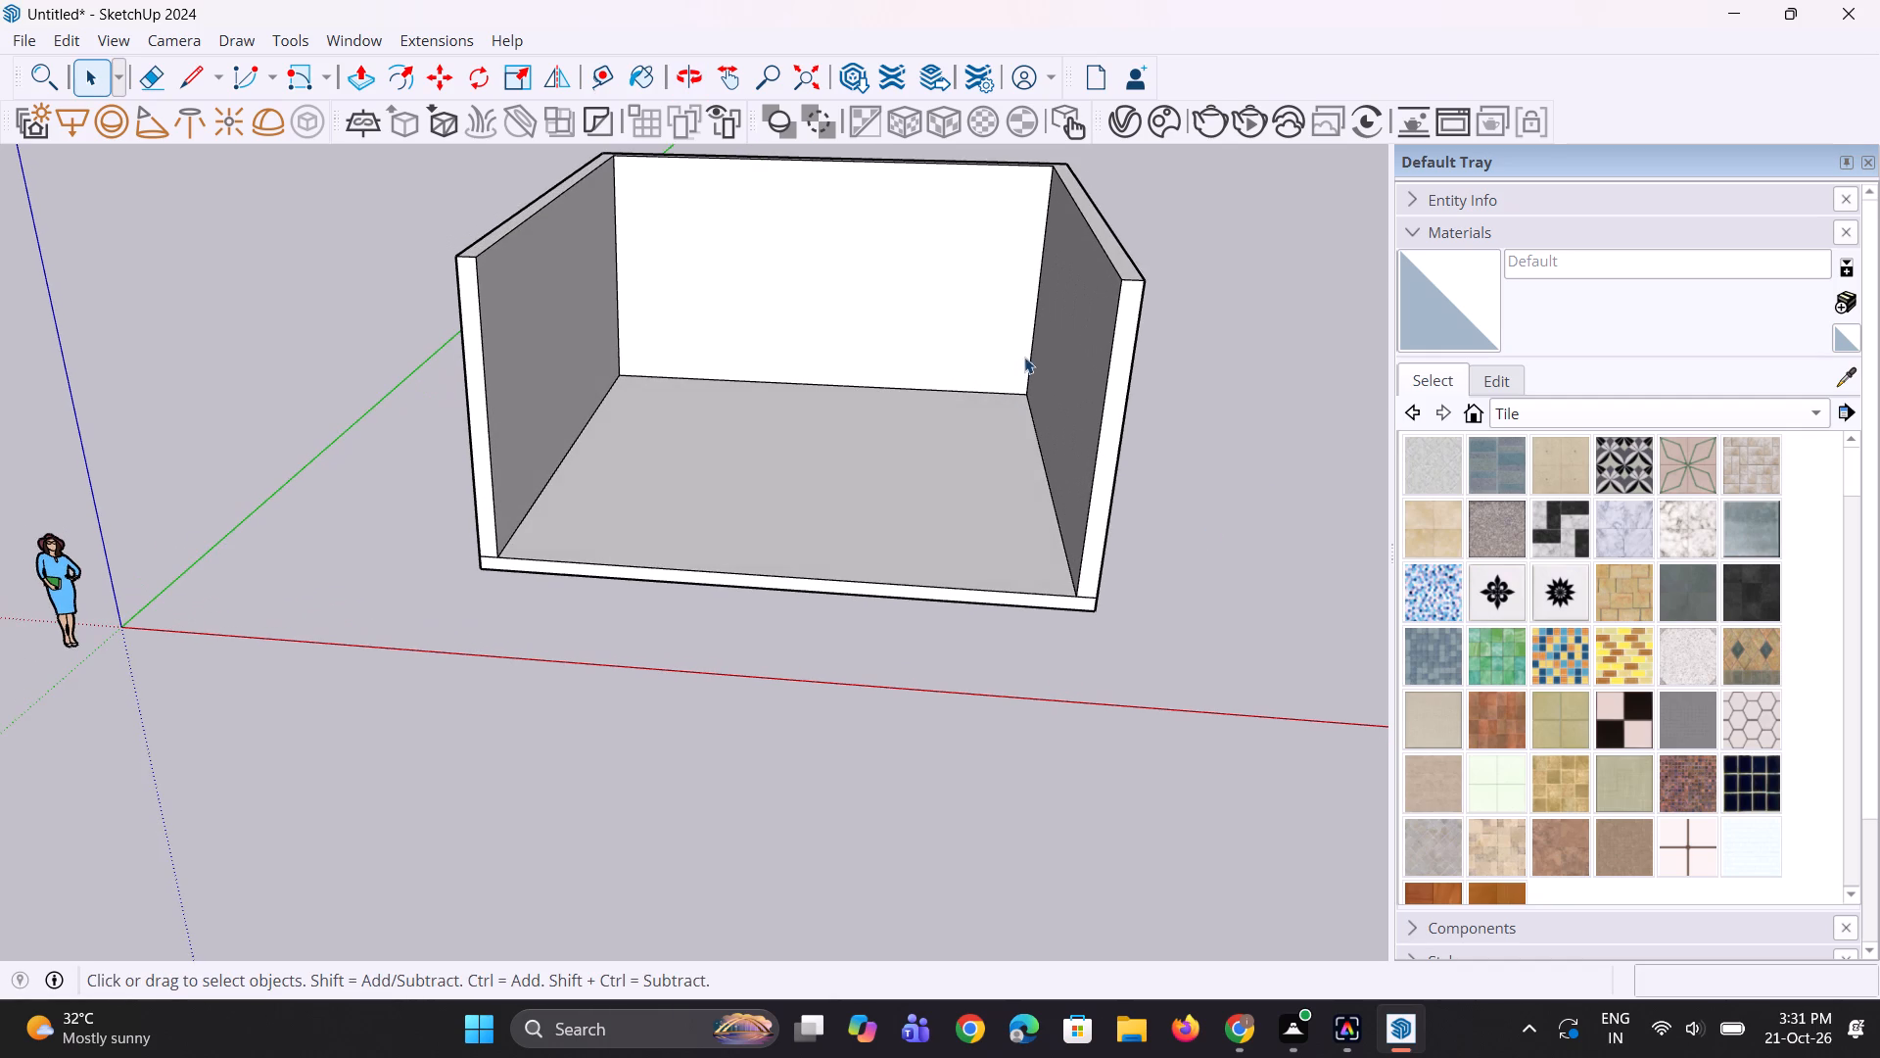
click(1029, 359)
scroll(1024, 391, up, 2)
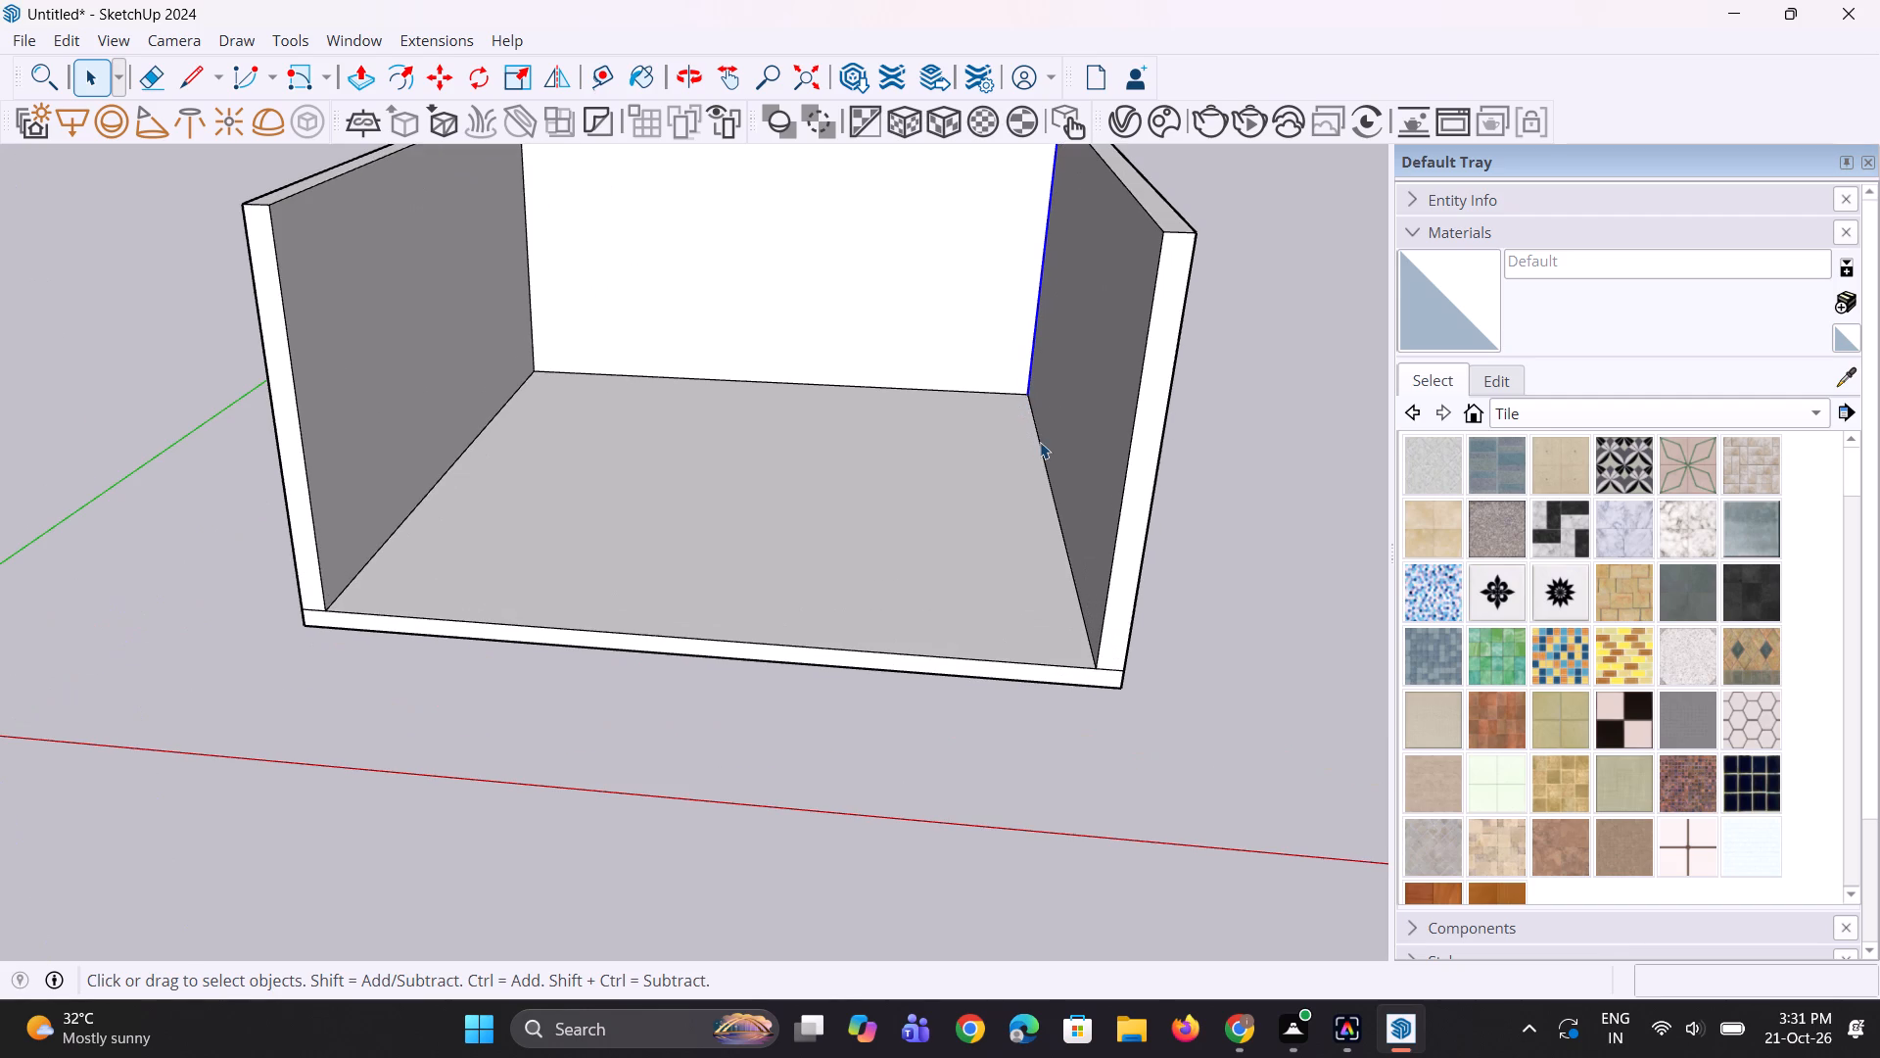
key(m)
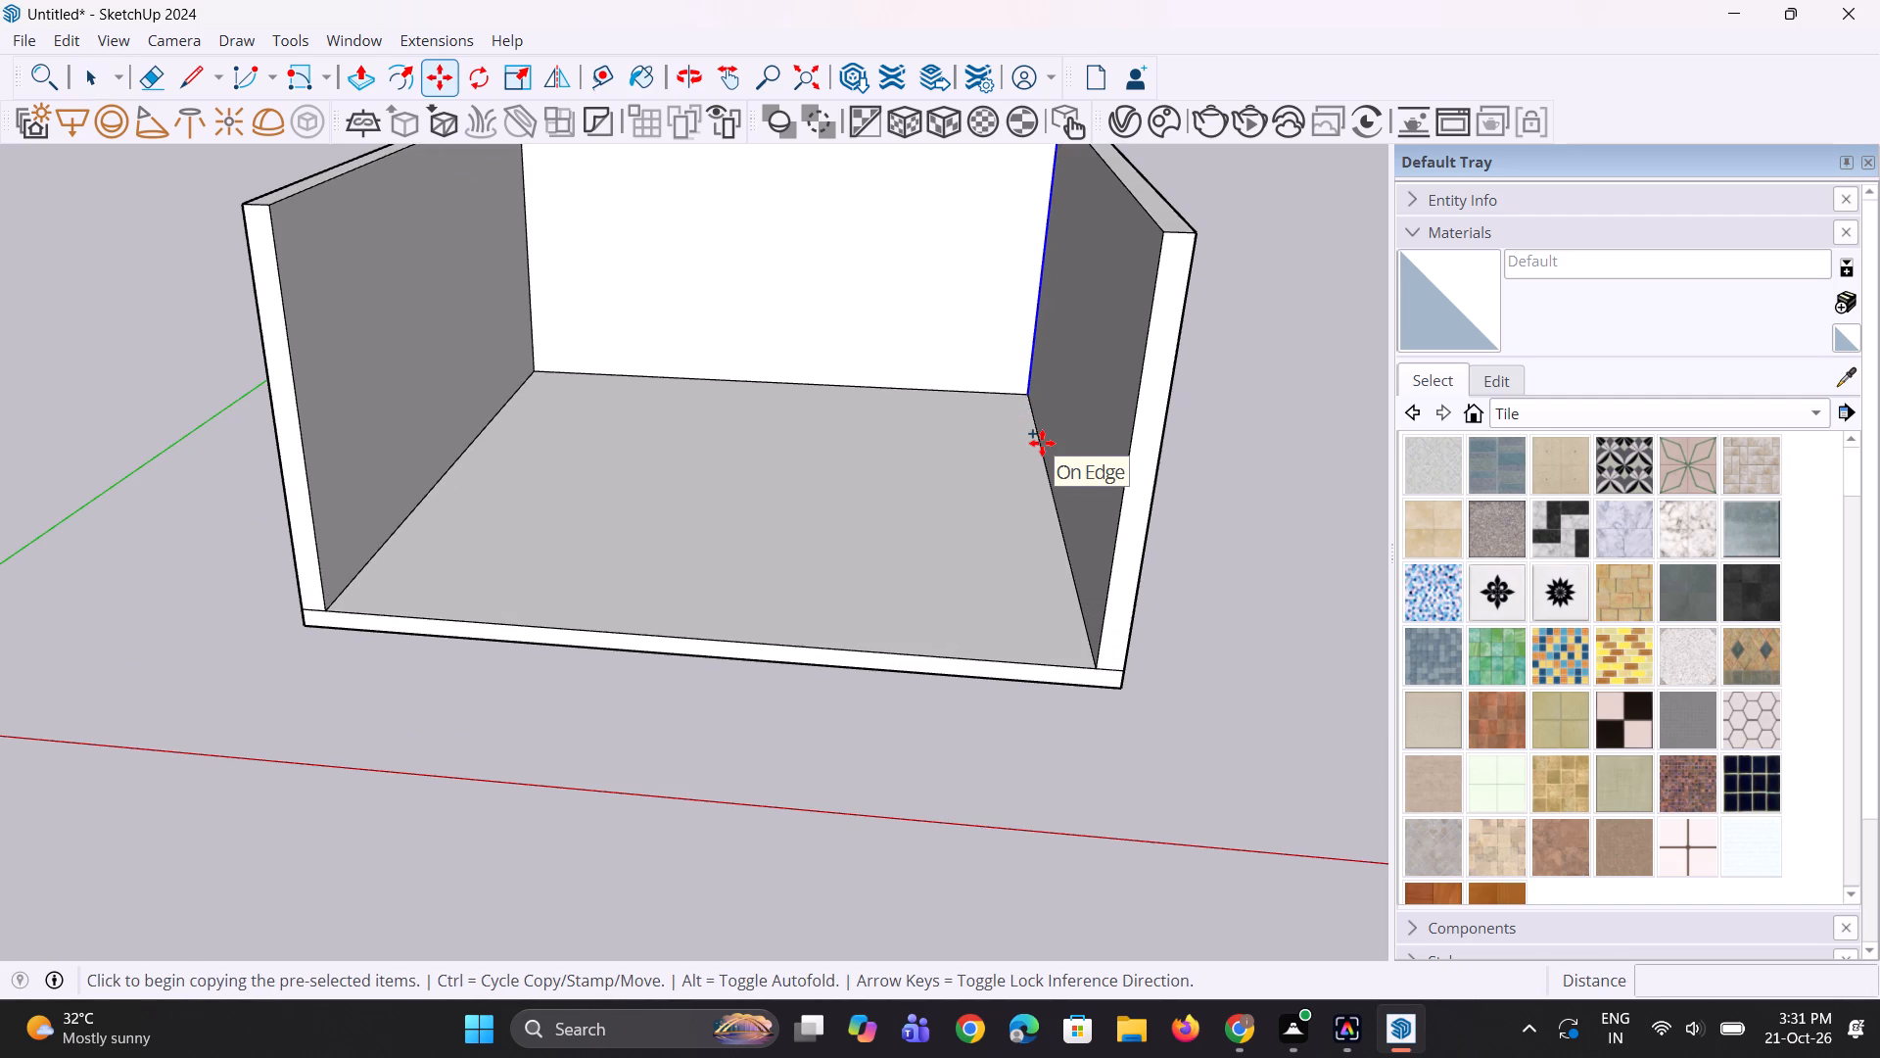
click(1023, 396)
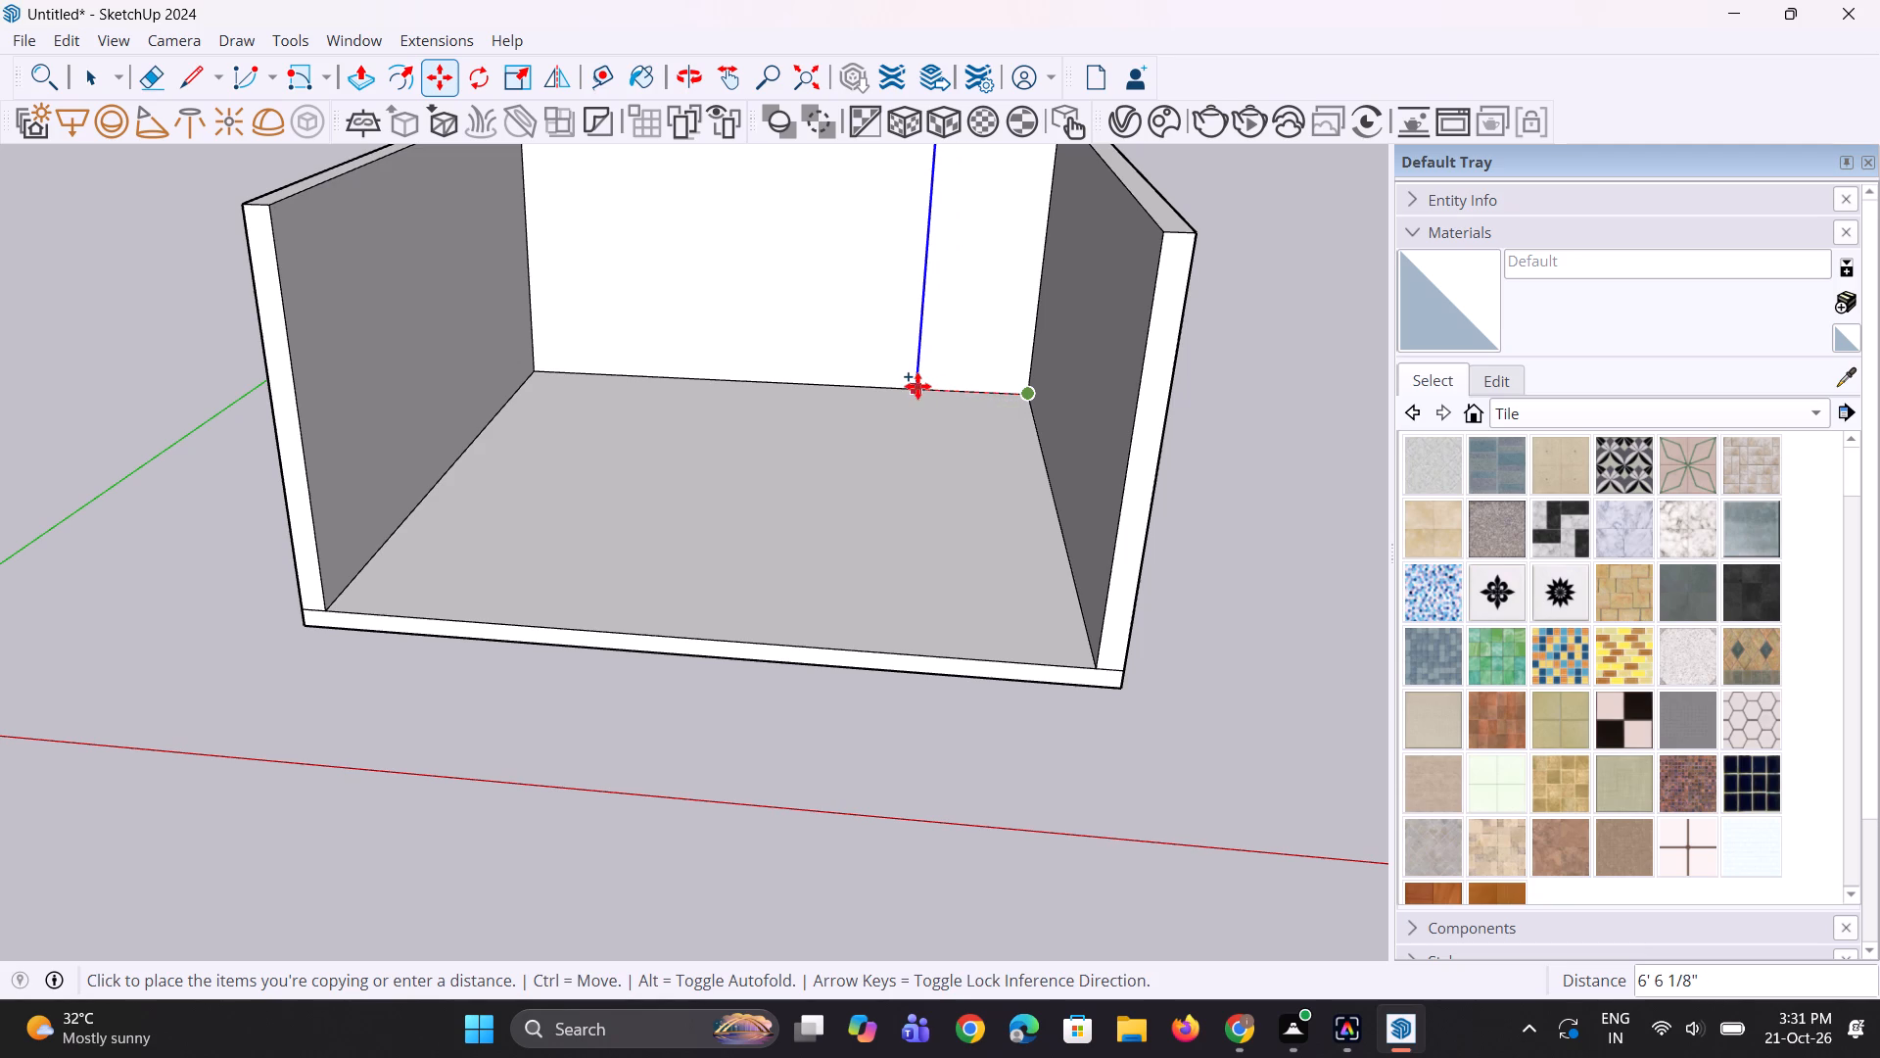
text(5'6)
key(shift+quotedbl)
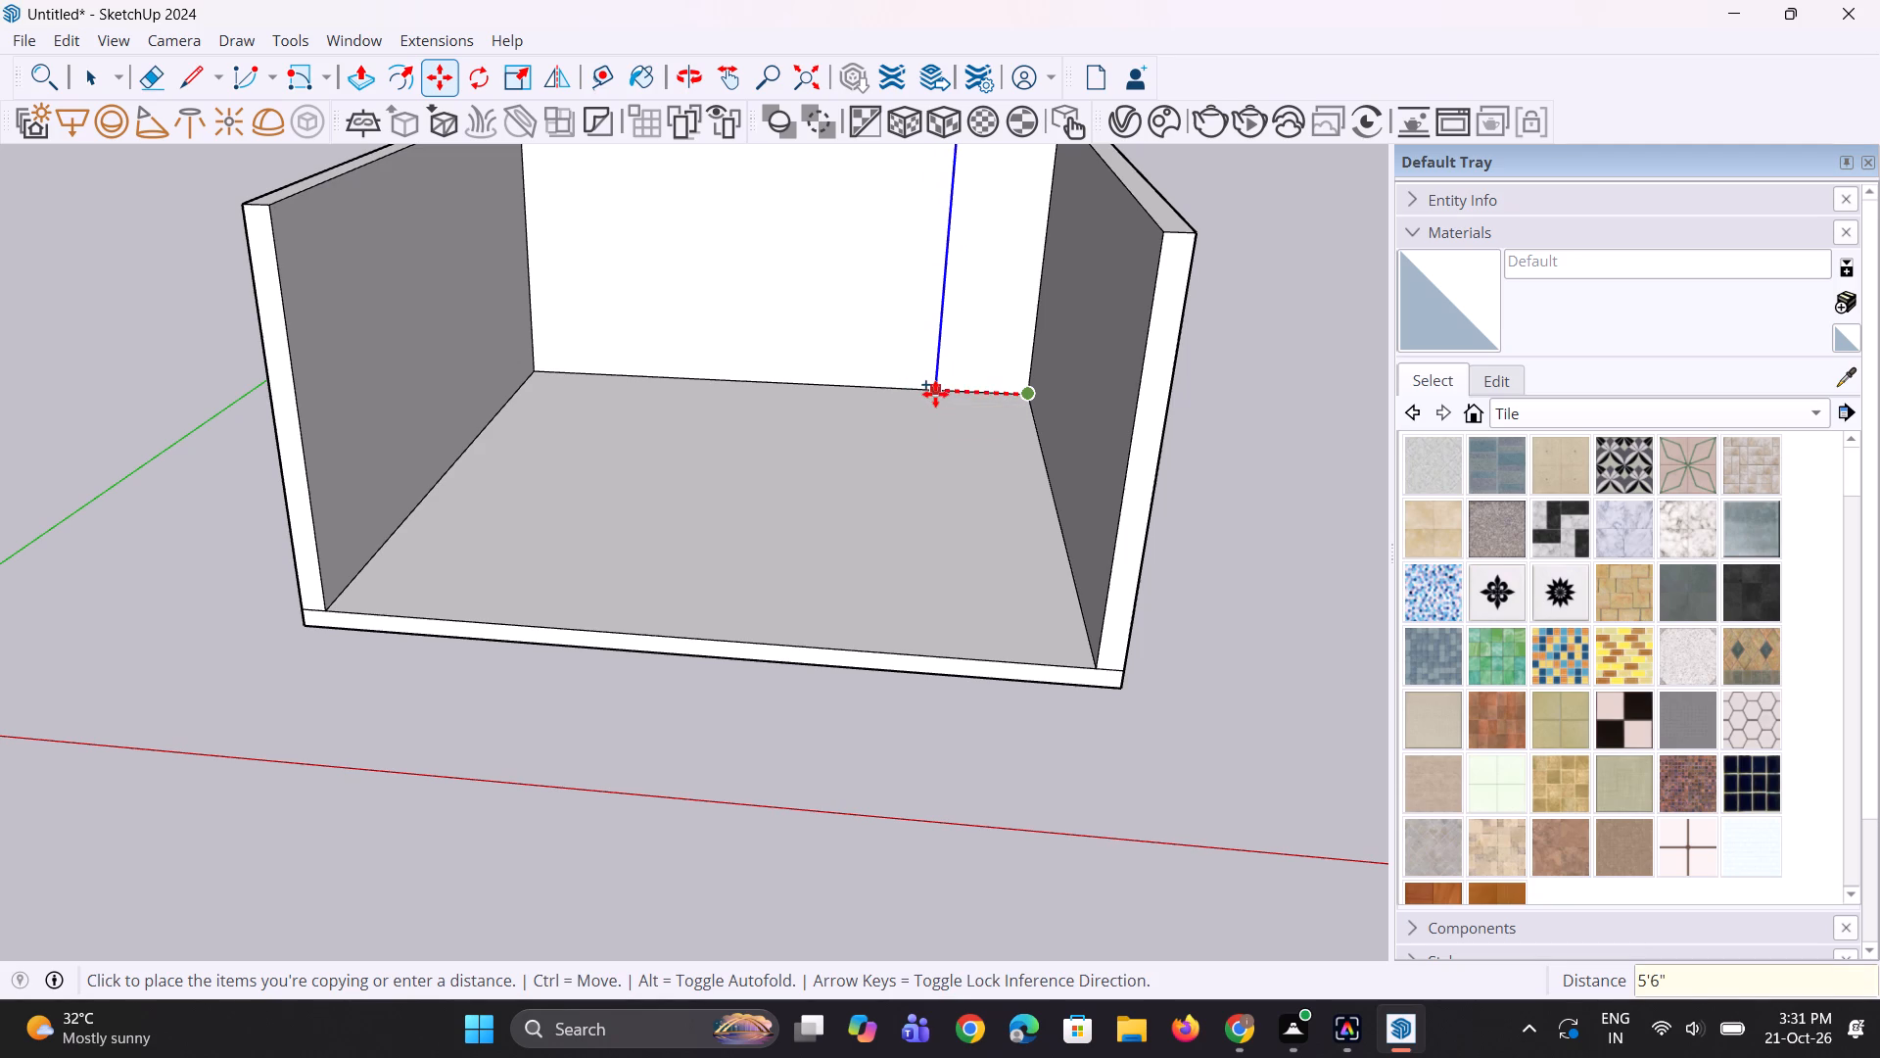
key(Return)
scroll(866, 472, down, 8)
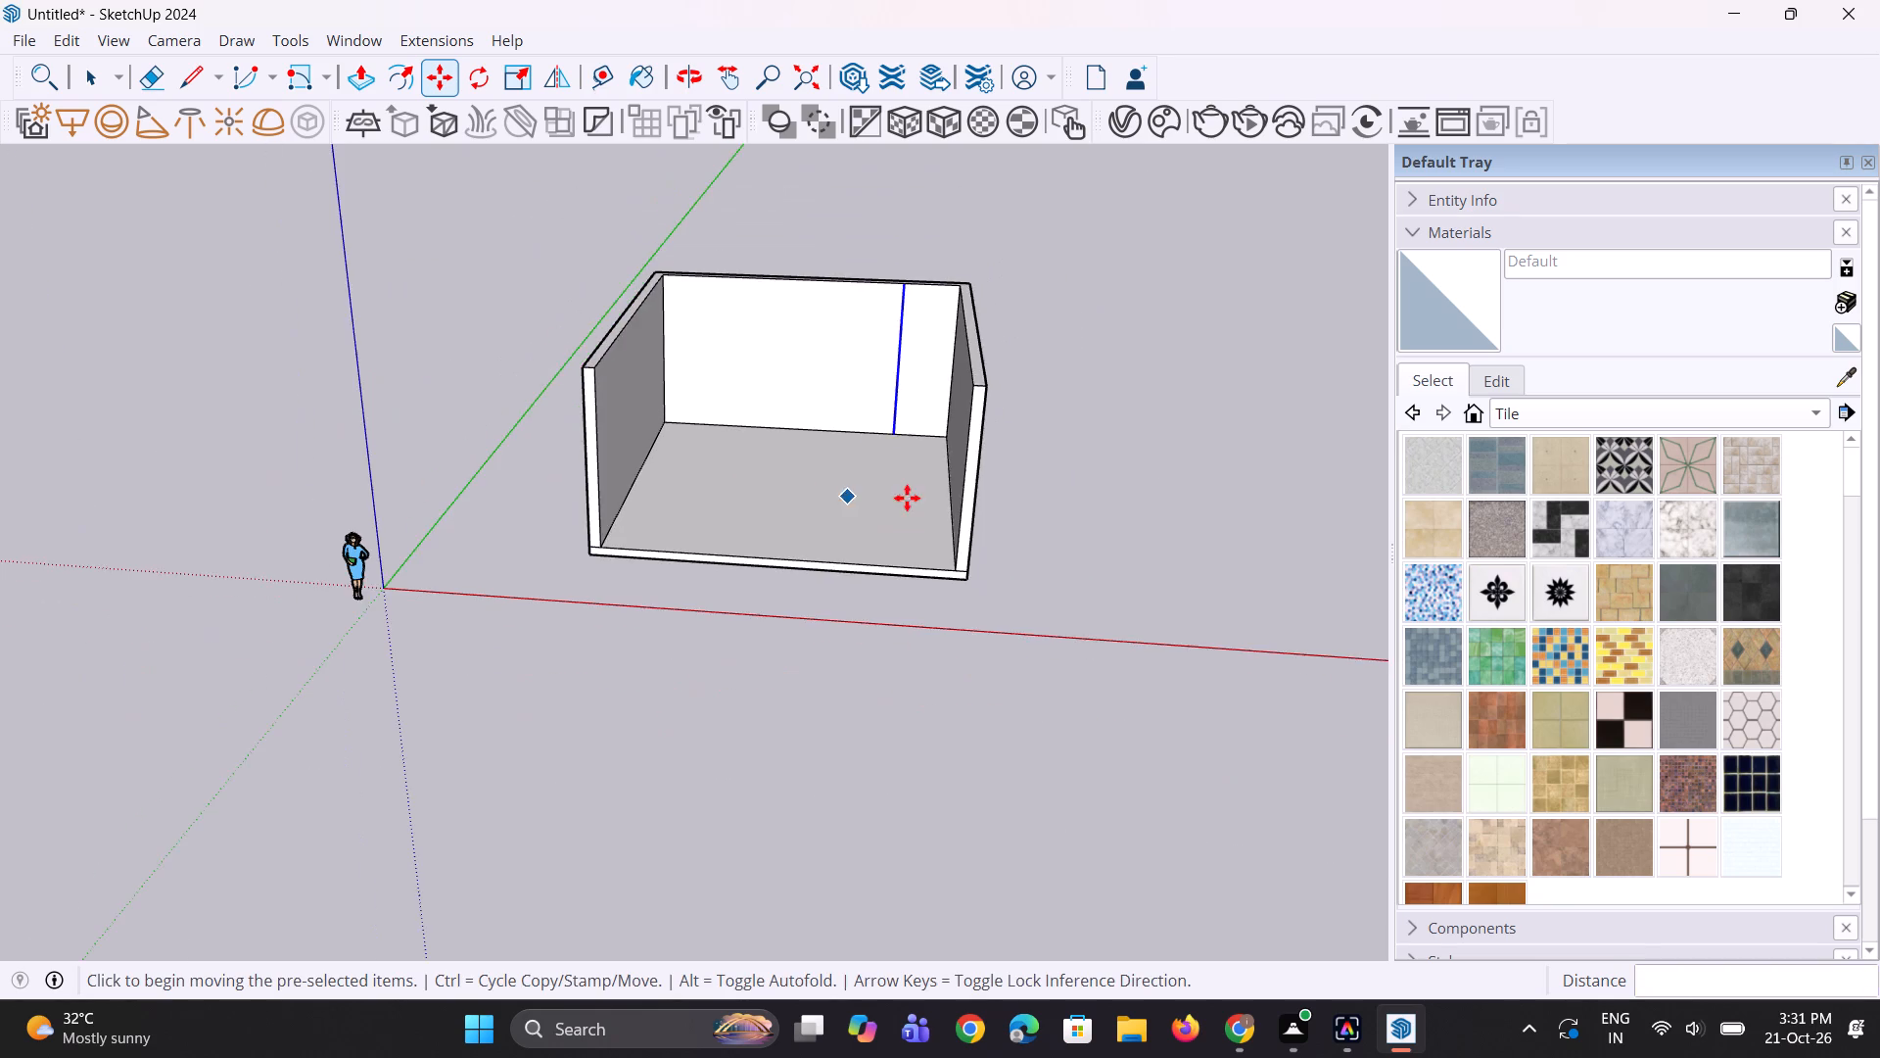
middle_drag(903, 499, 842, 500)
key(Escape)
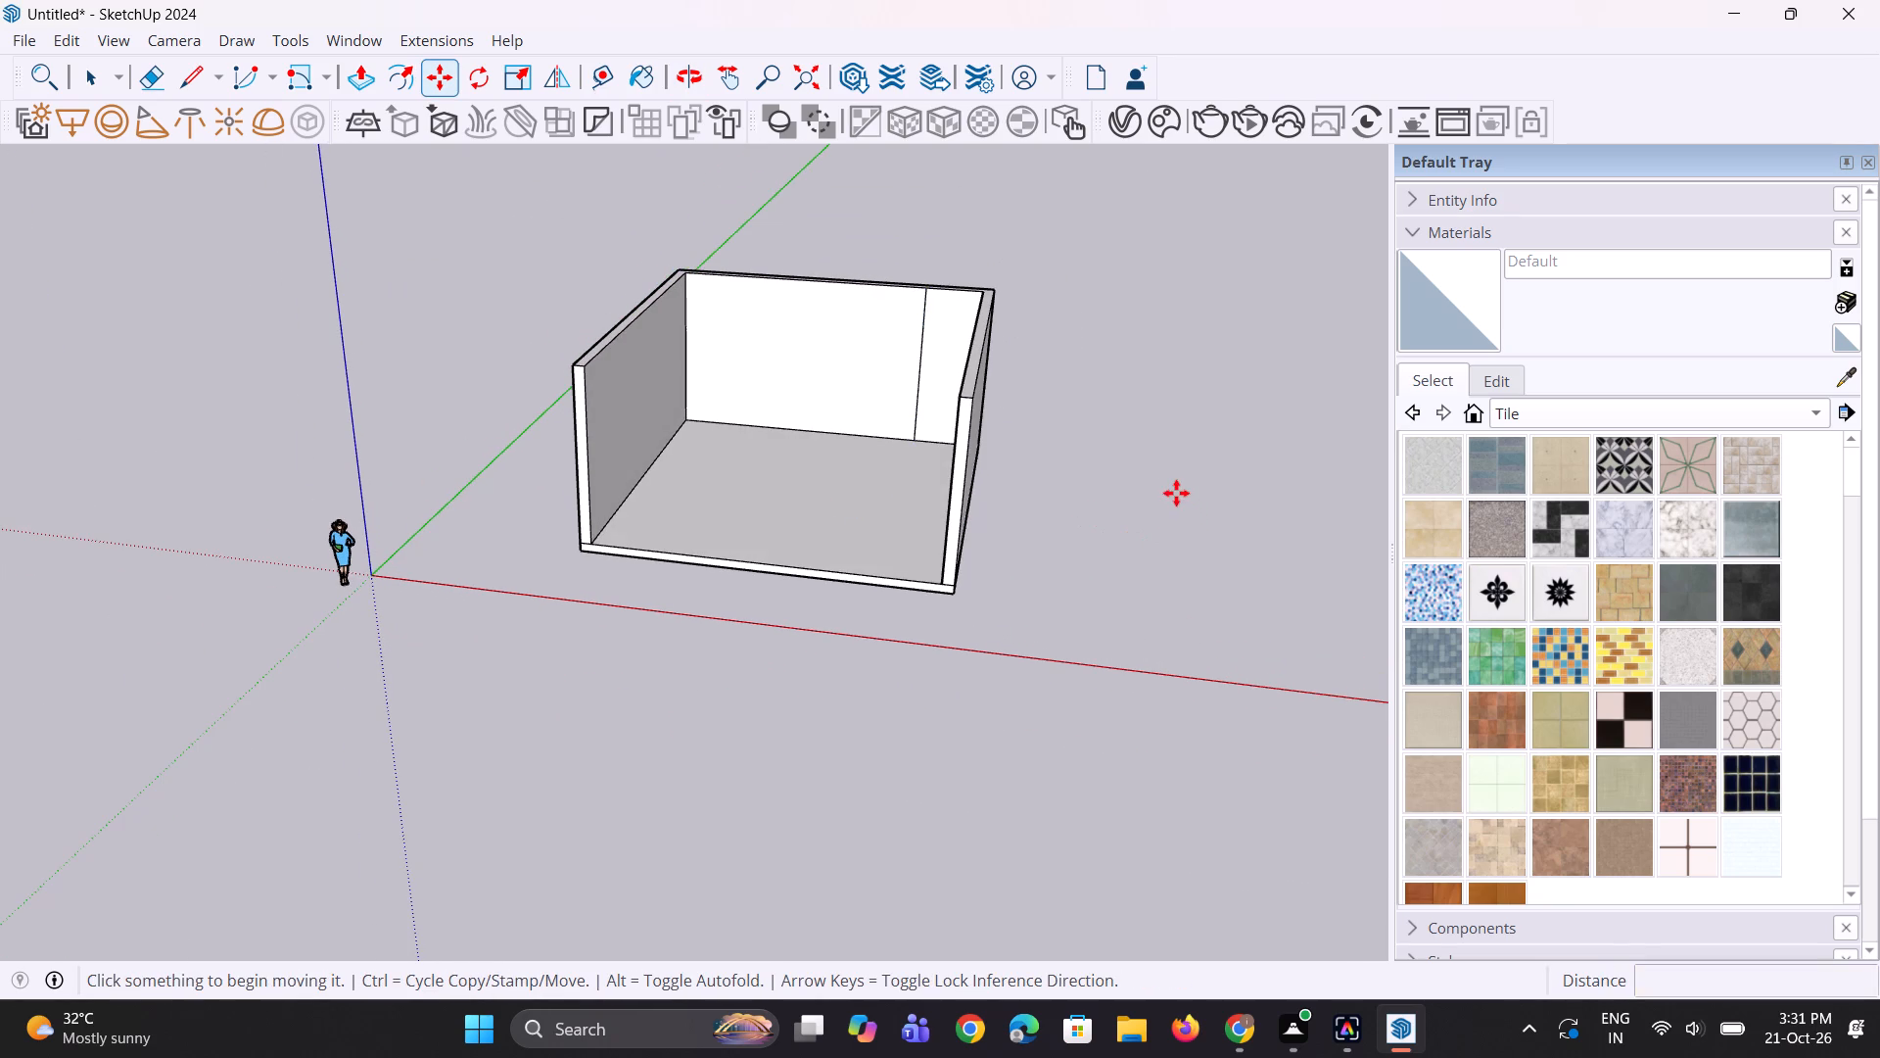
key(Escape)
key(space)
key(space)
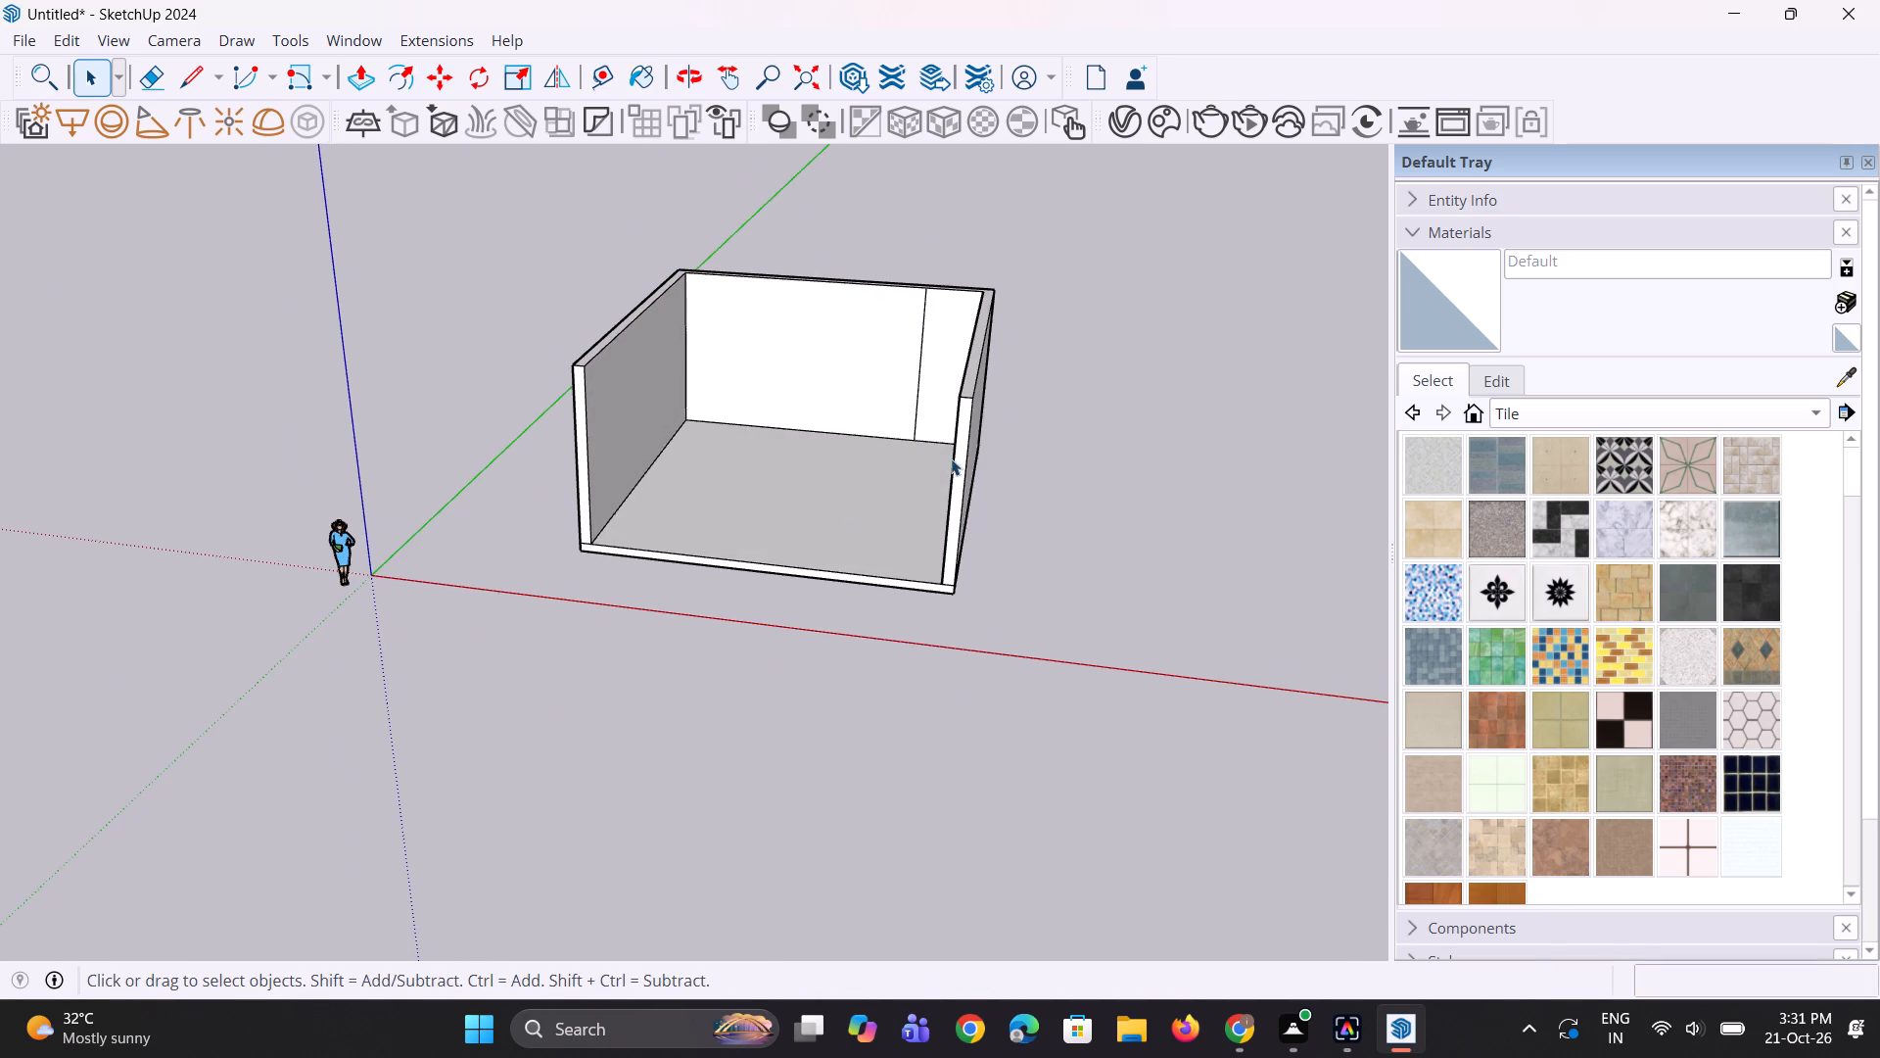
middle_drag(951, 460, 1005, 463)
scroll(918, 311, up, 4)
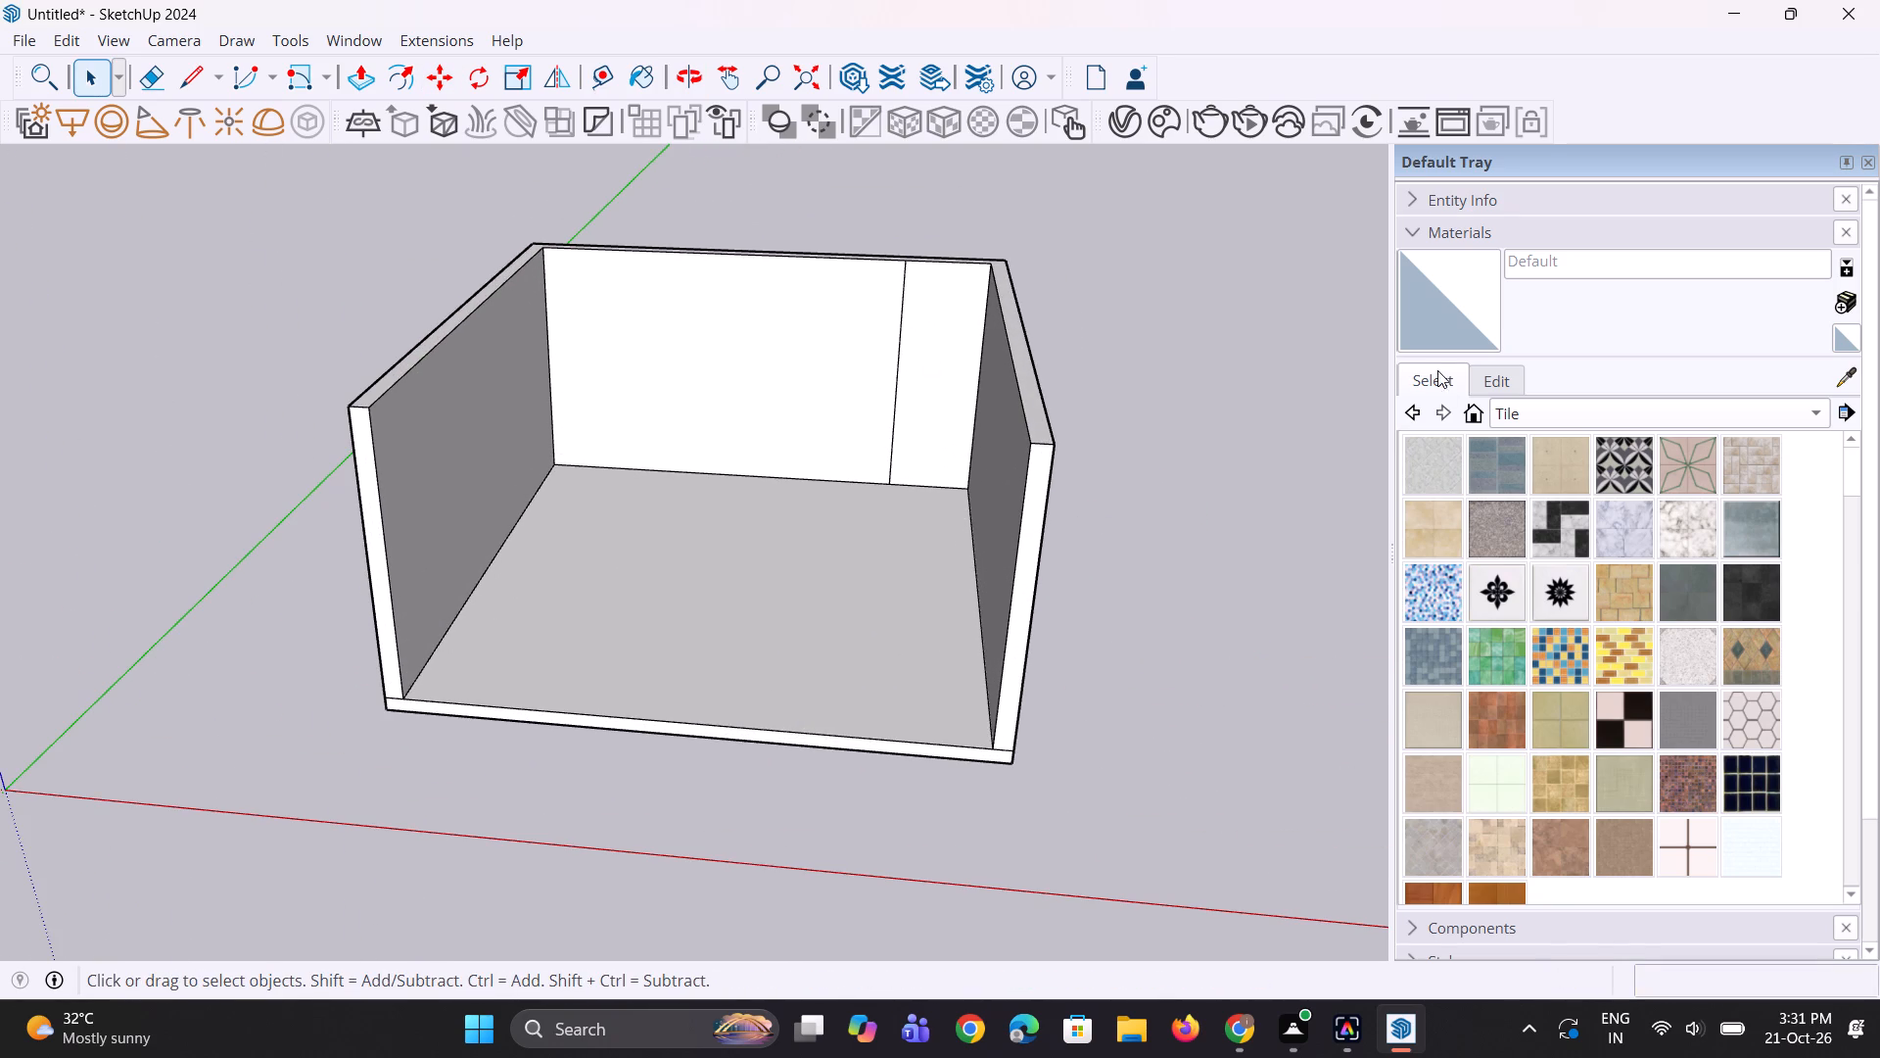
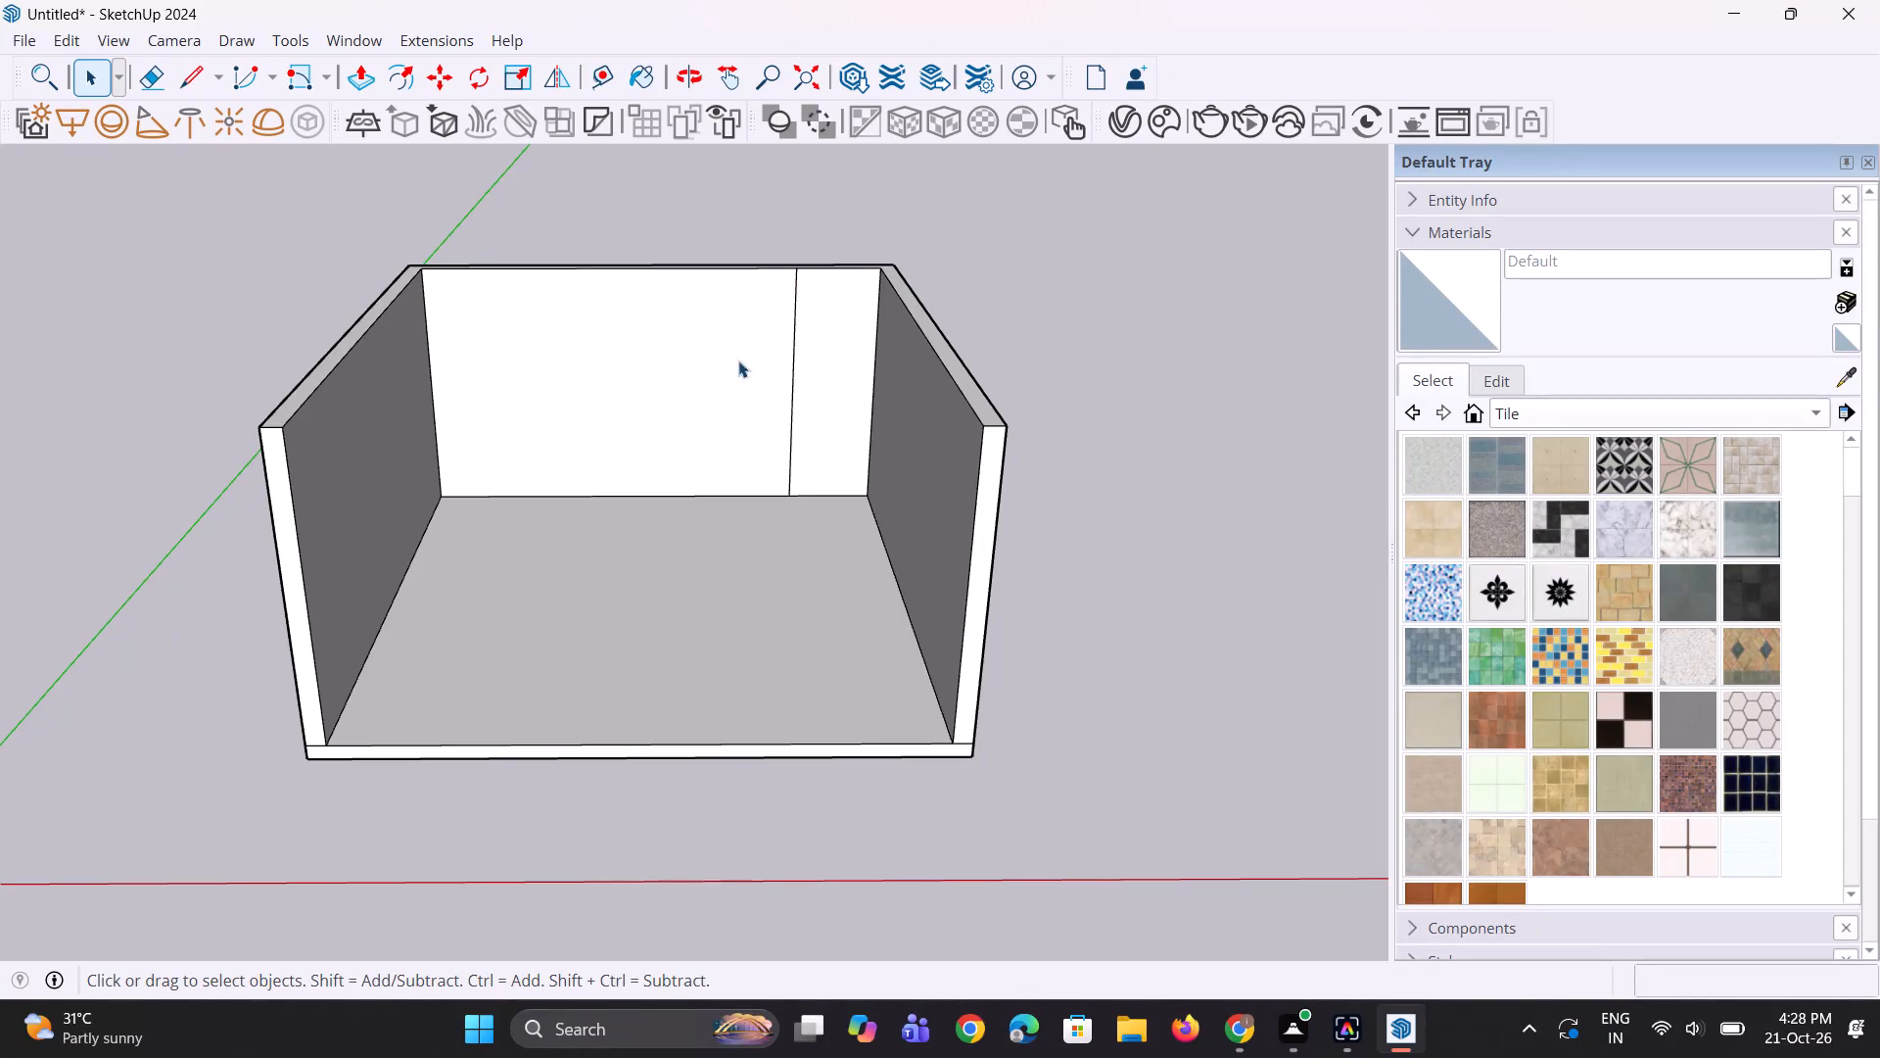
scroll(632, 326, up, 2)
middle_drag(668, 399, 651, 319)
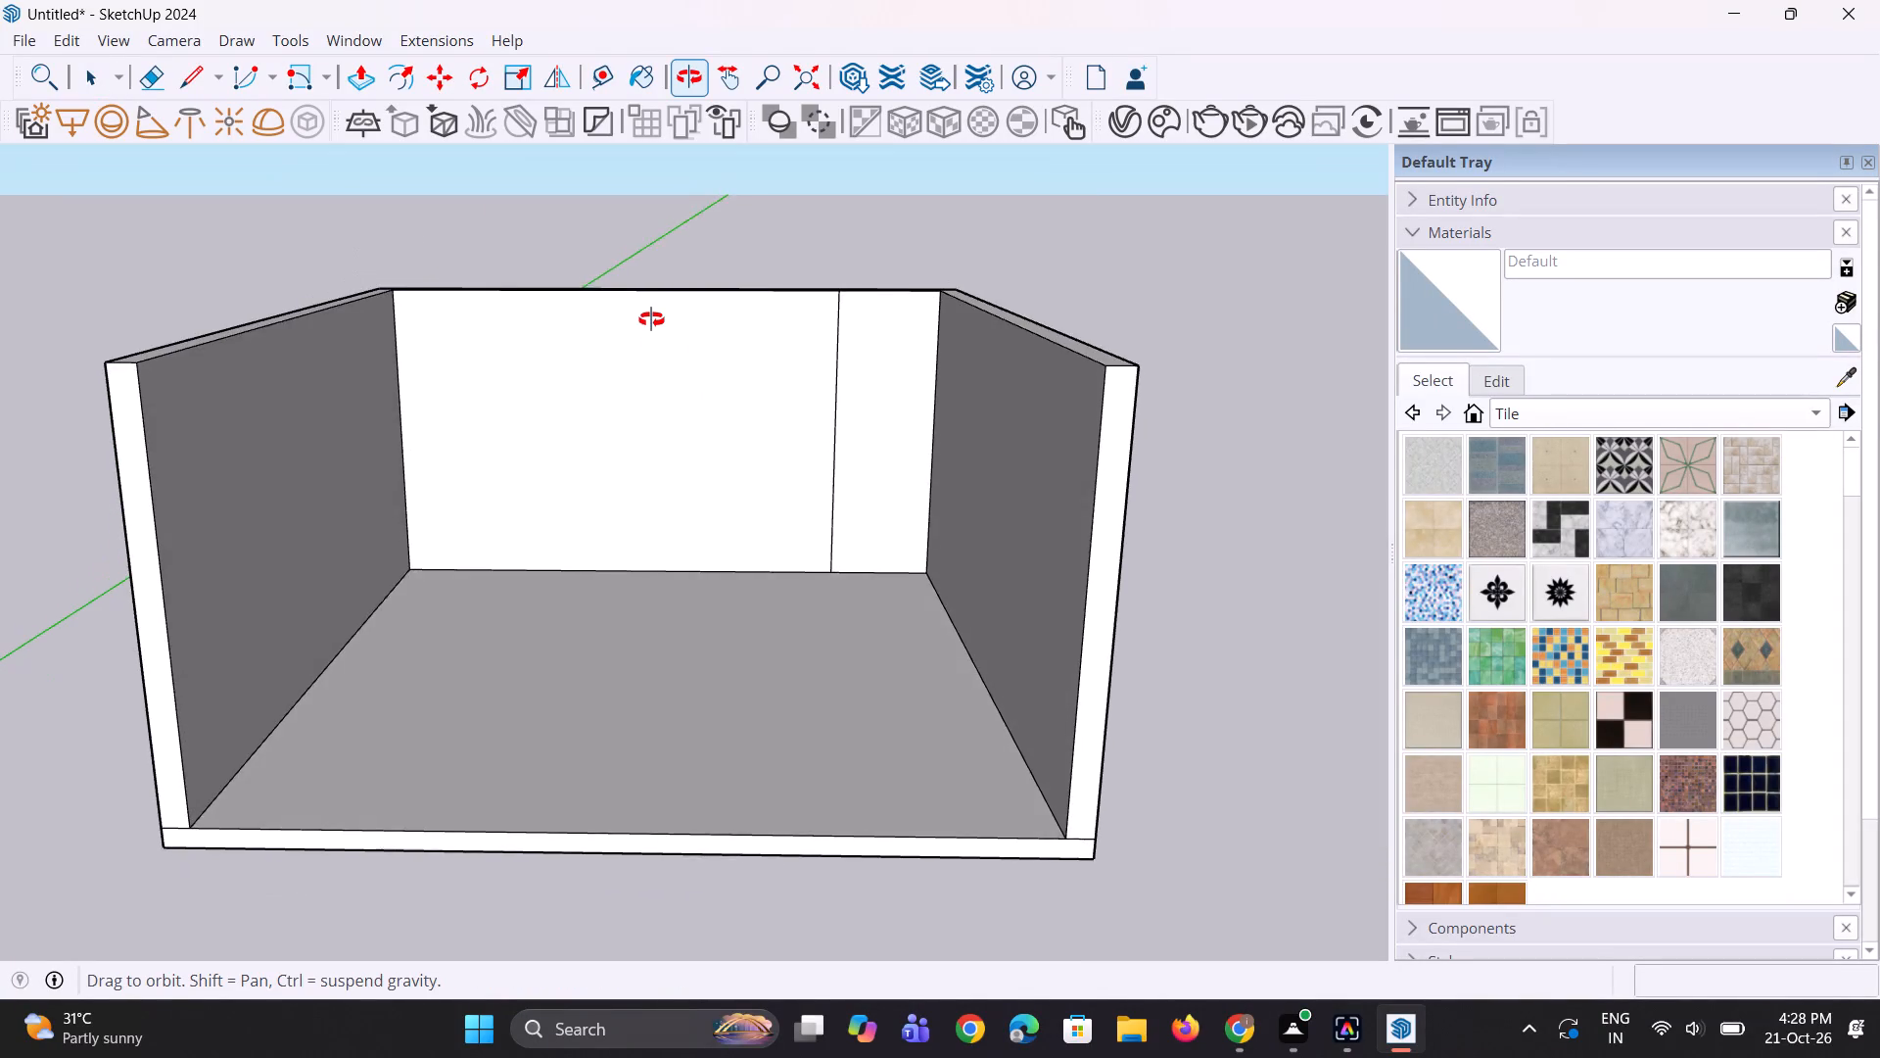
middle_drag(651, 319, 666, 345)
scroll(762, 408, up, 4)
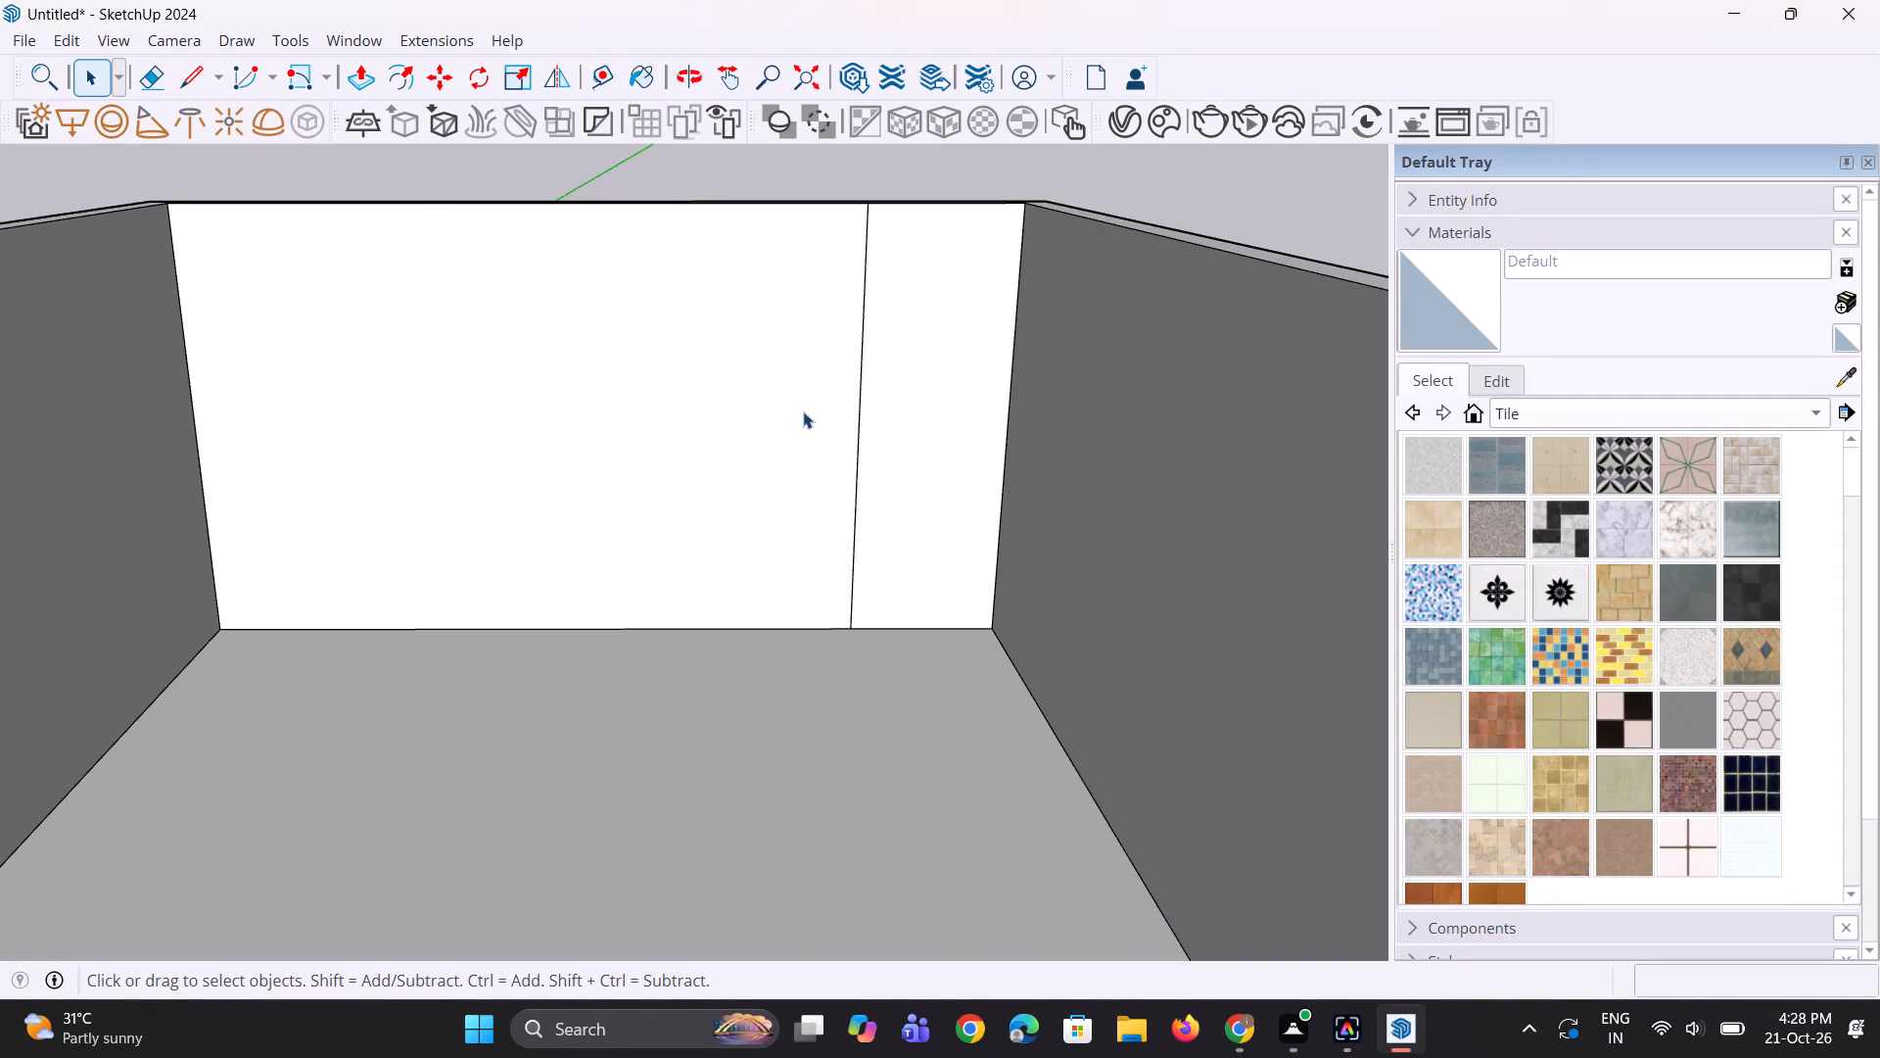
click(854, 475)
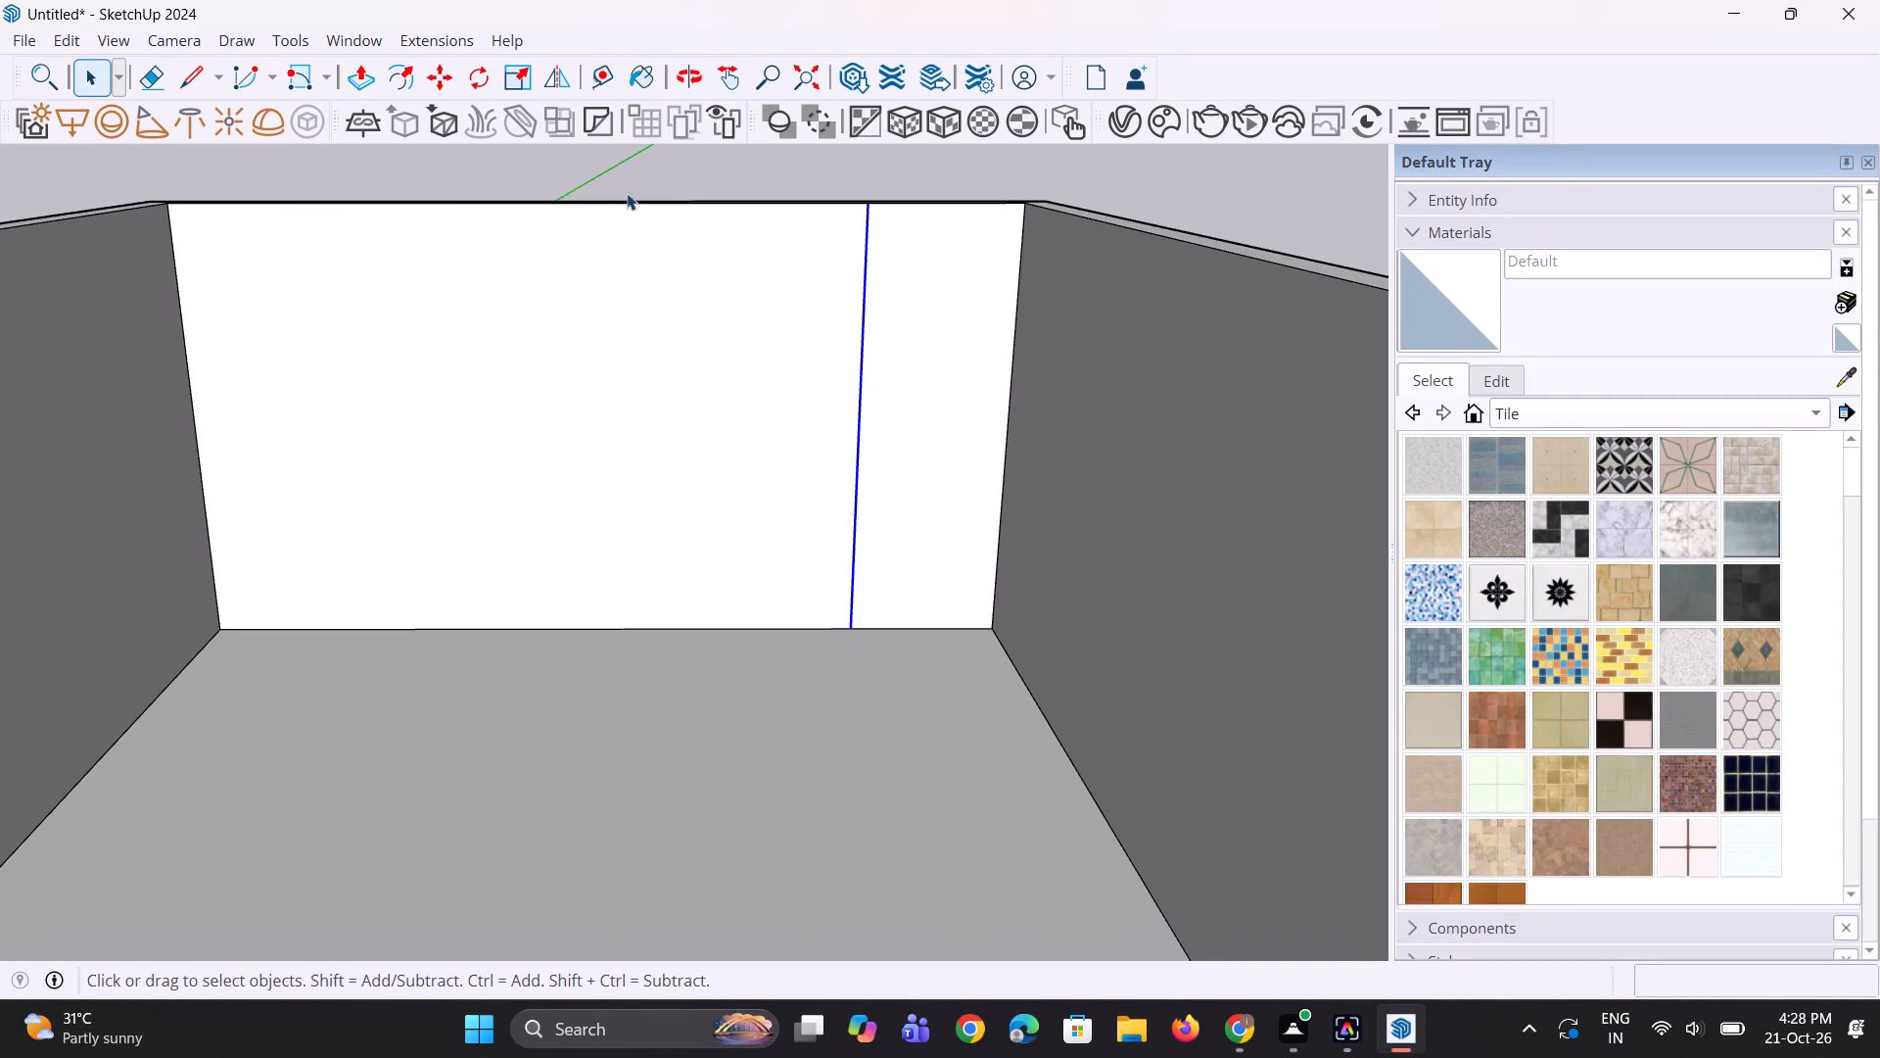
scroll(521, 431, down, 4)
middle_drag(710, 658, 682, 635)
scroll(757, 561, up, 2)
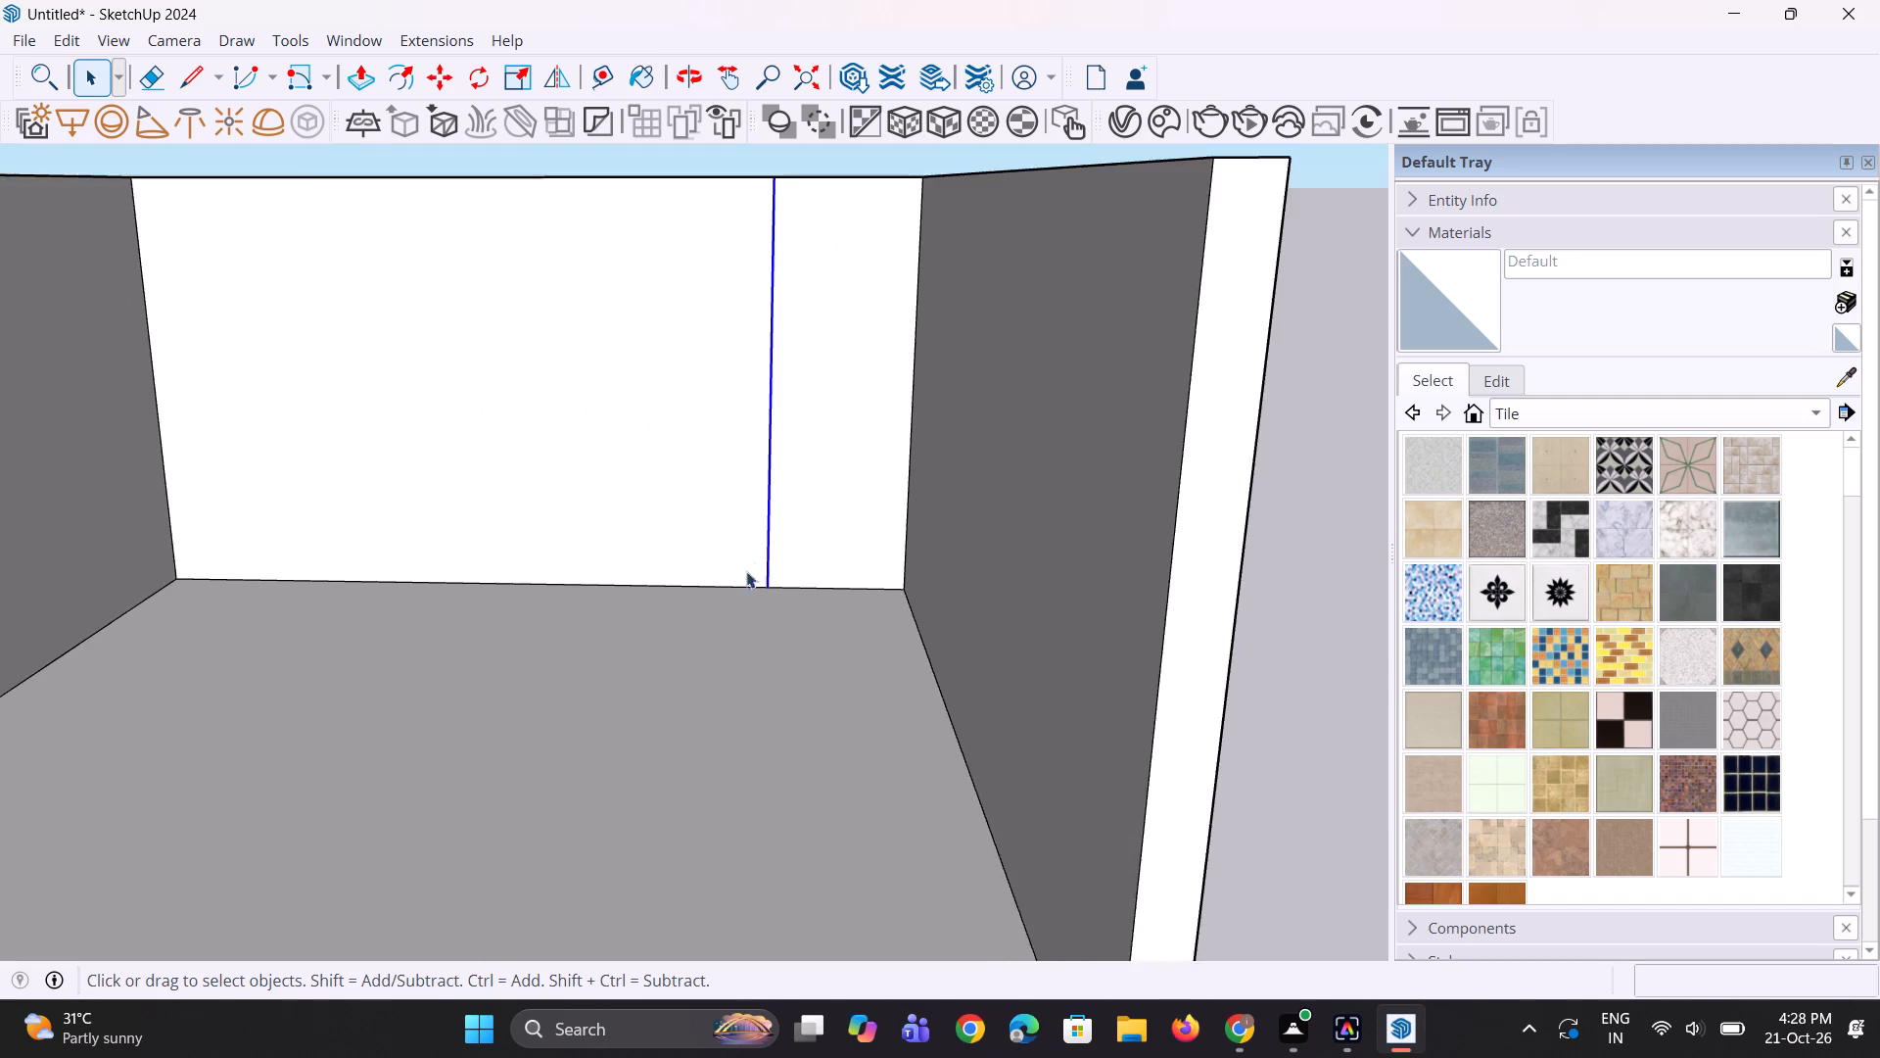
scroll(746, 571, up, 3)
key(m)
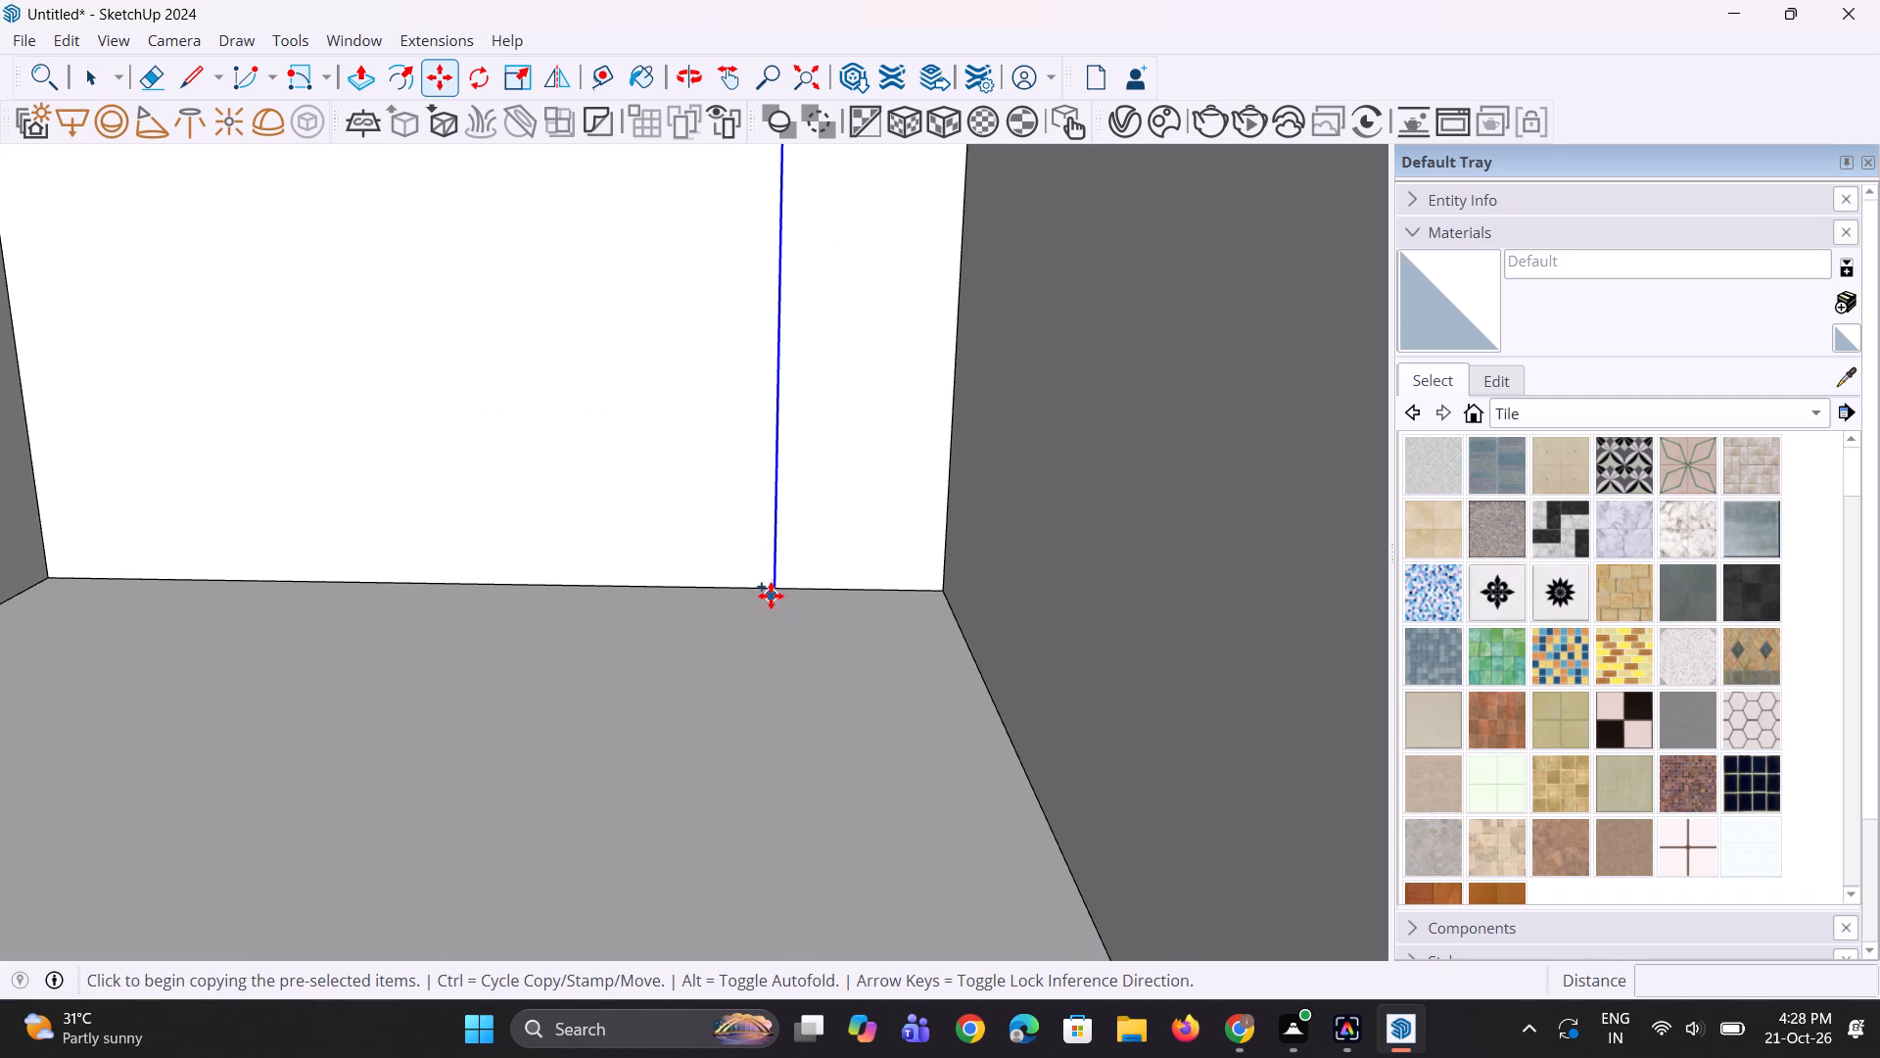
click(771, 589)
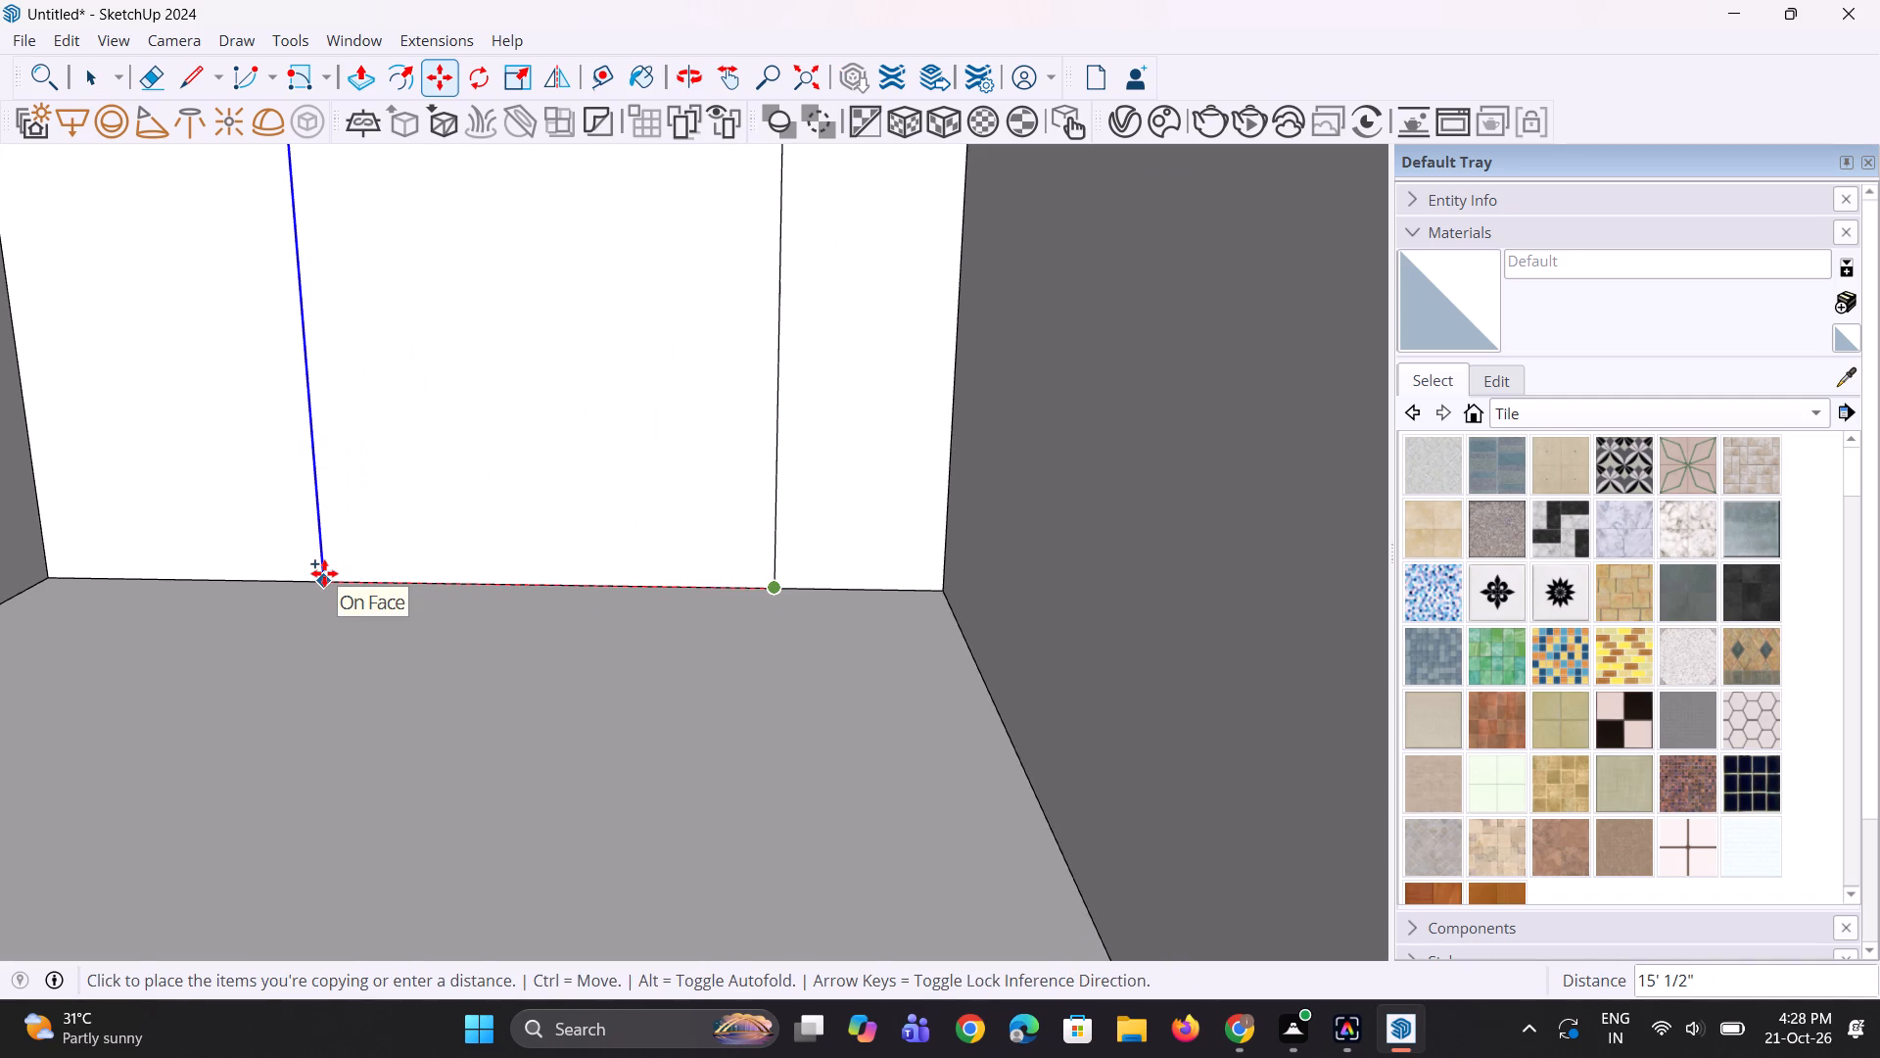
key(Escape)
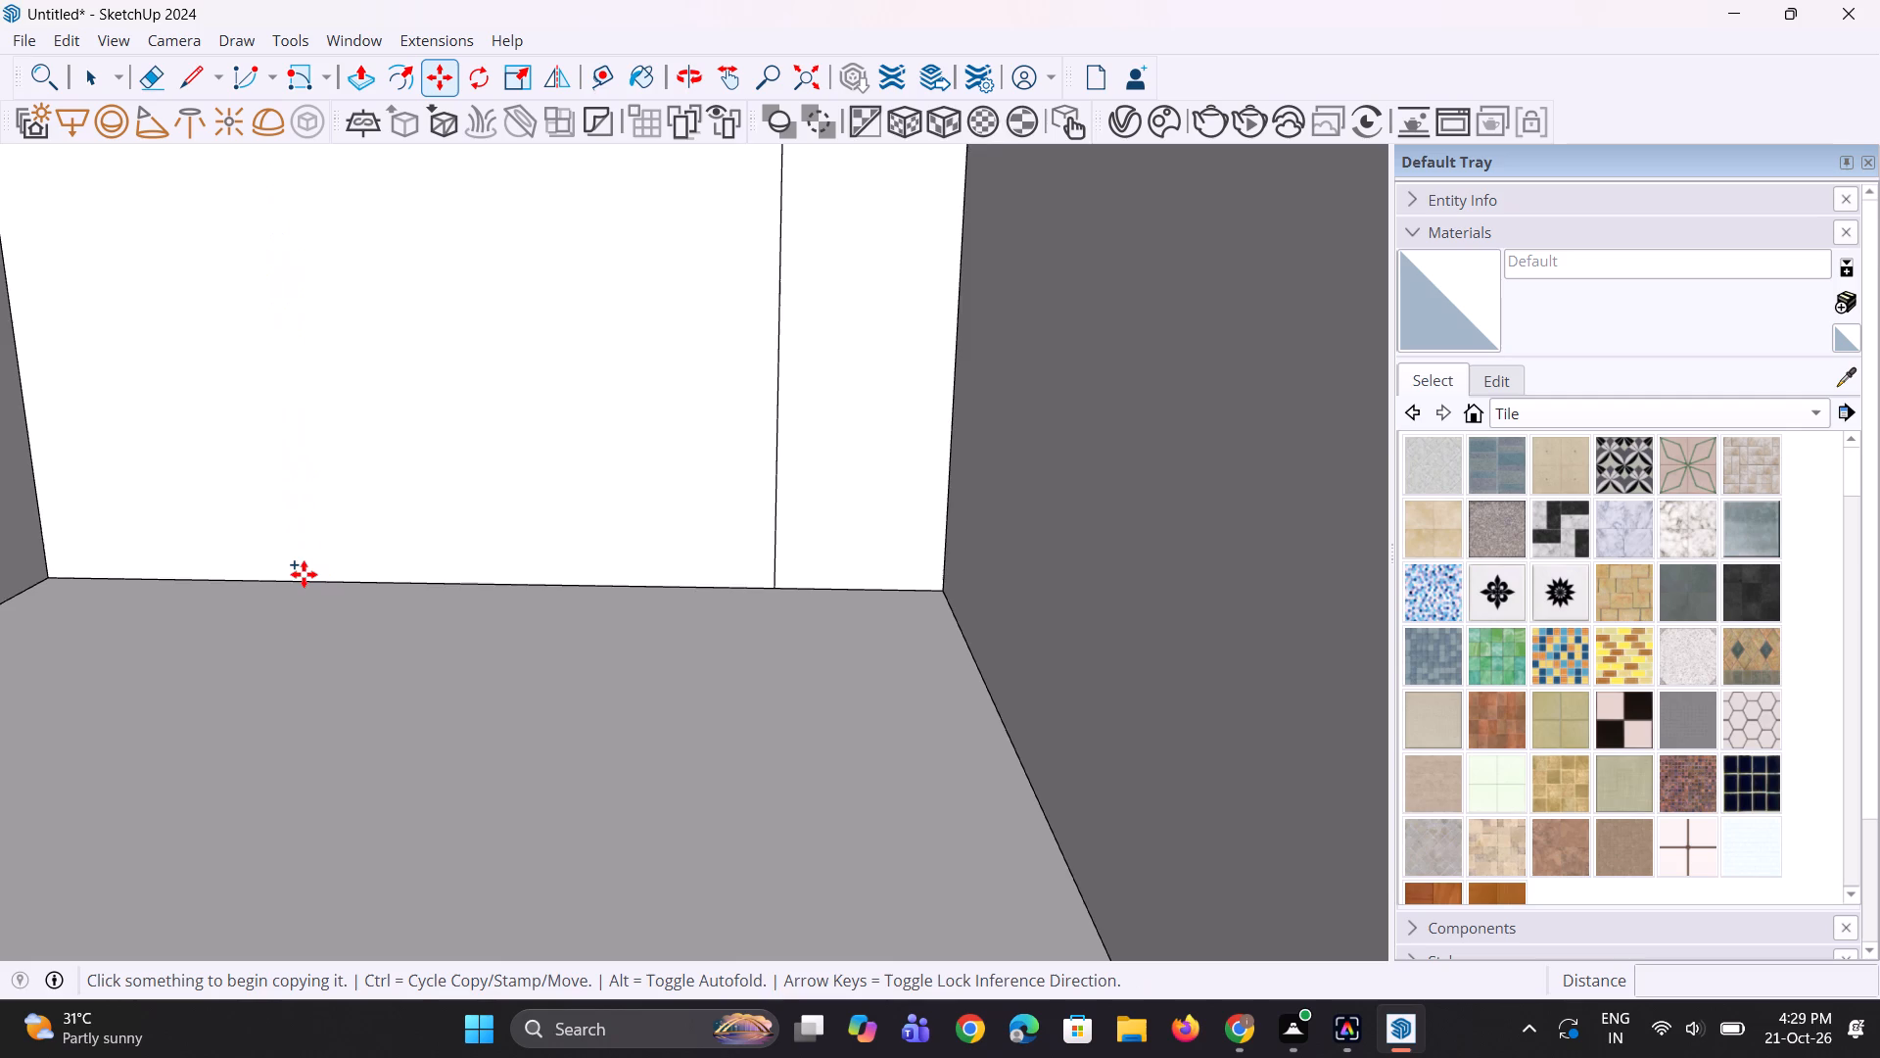
Undo the 5'6" copy of the corner edge on the back wall.
scroll(964, 563, down, 4)
scroll(848, 566, up, 3)
key(space)
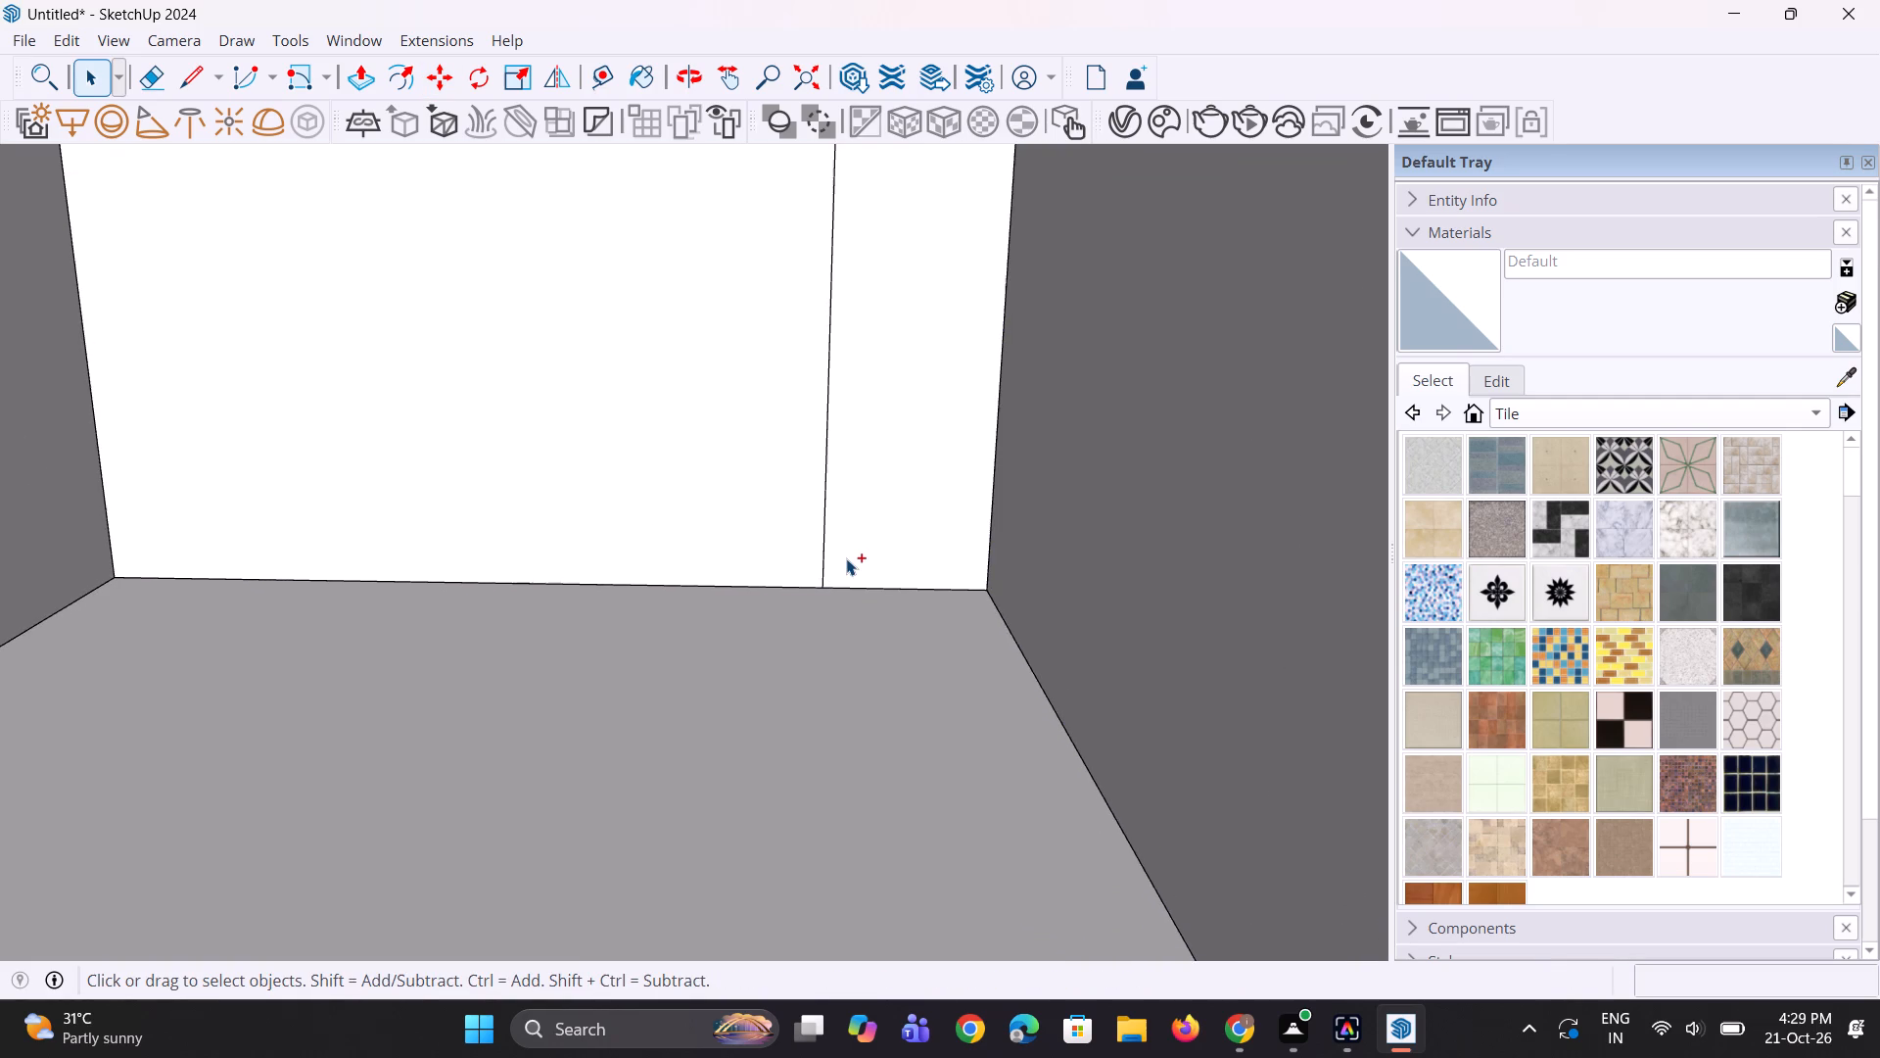
key(ctrl+z)
Copy the vertical corner edge between the back and right-hand walls 6' along the back wall toward the opposite wall.
click(990, 527)
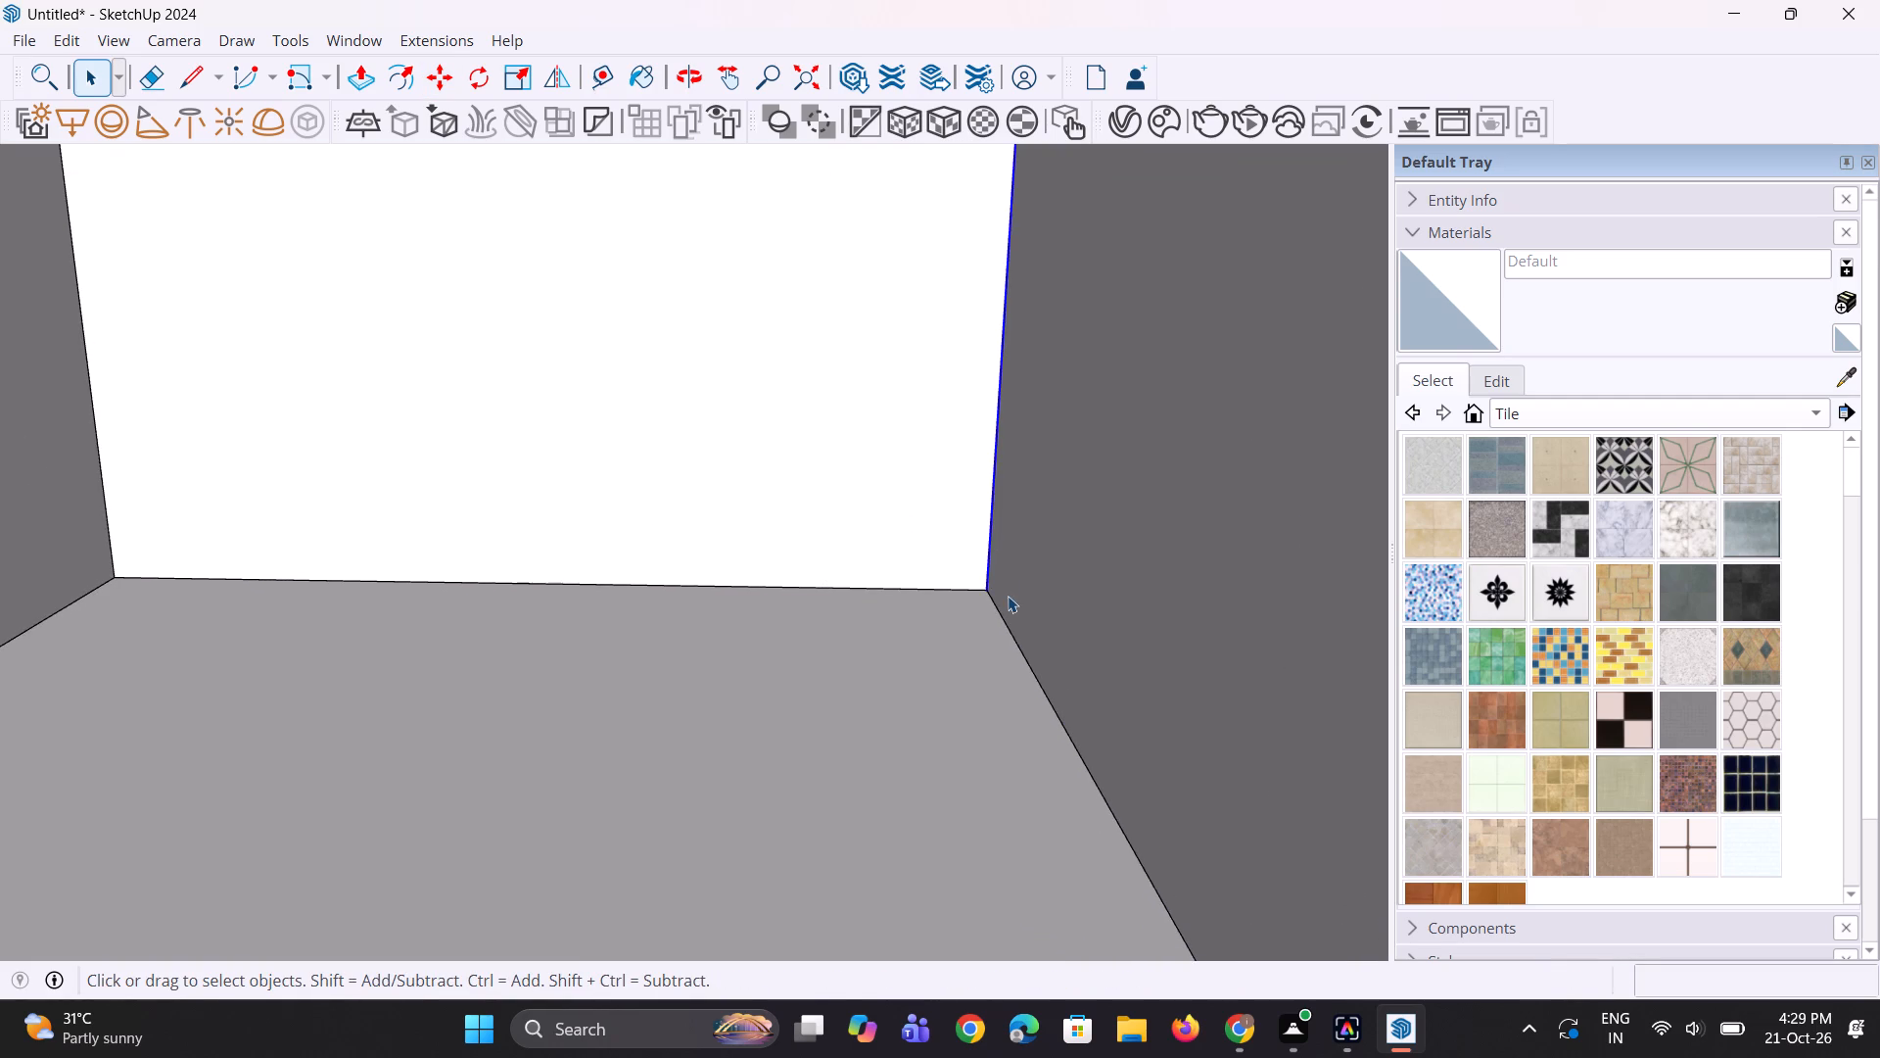
key(m)
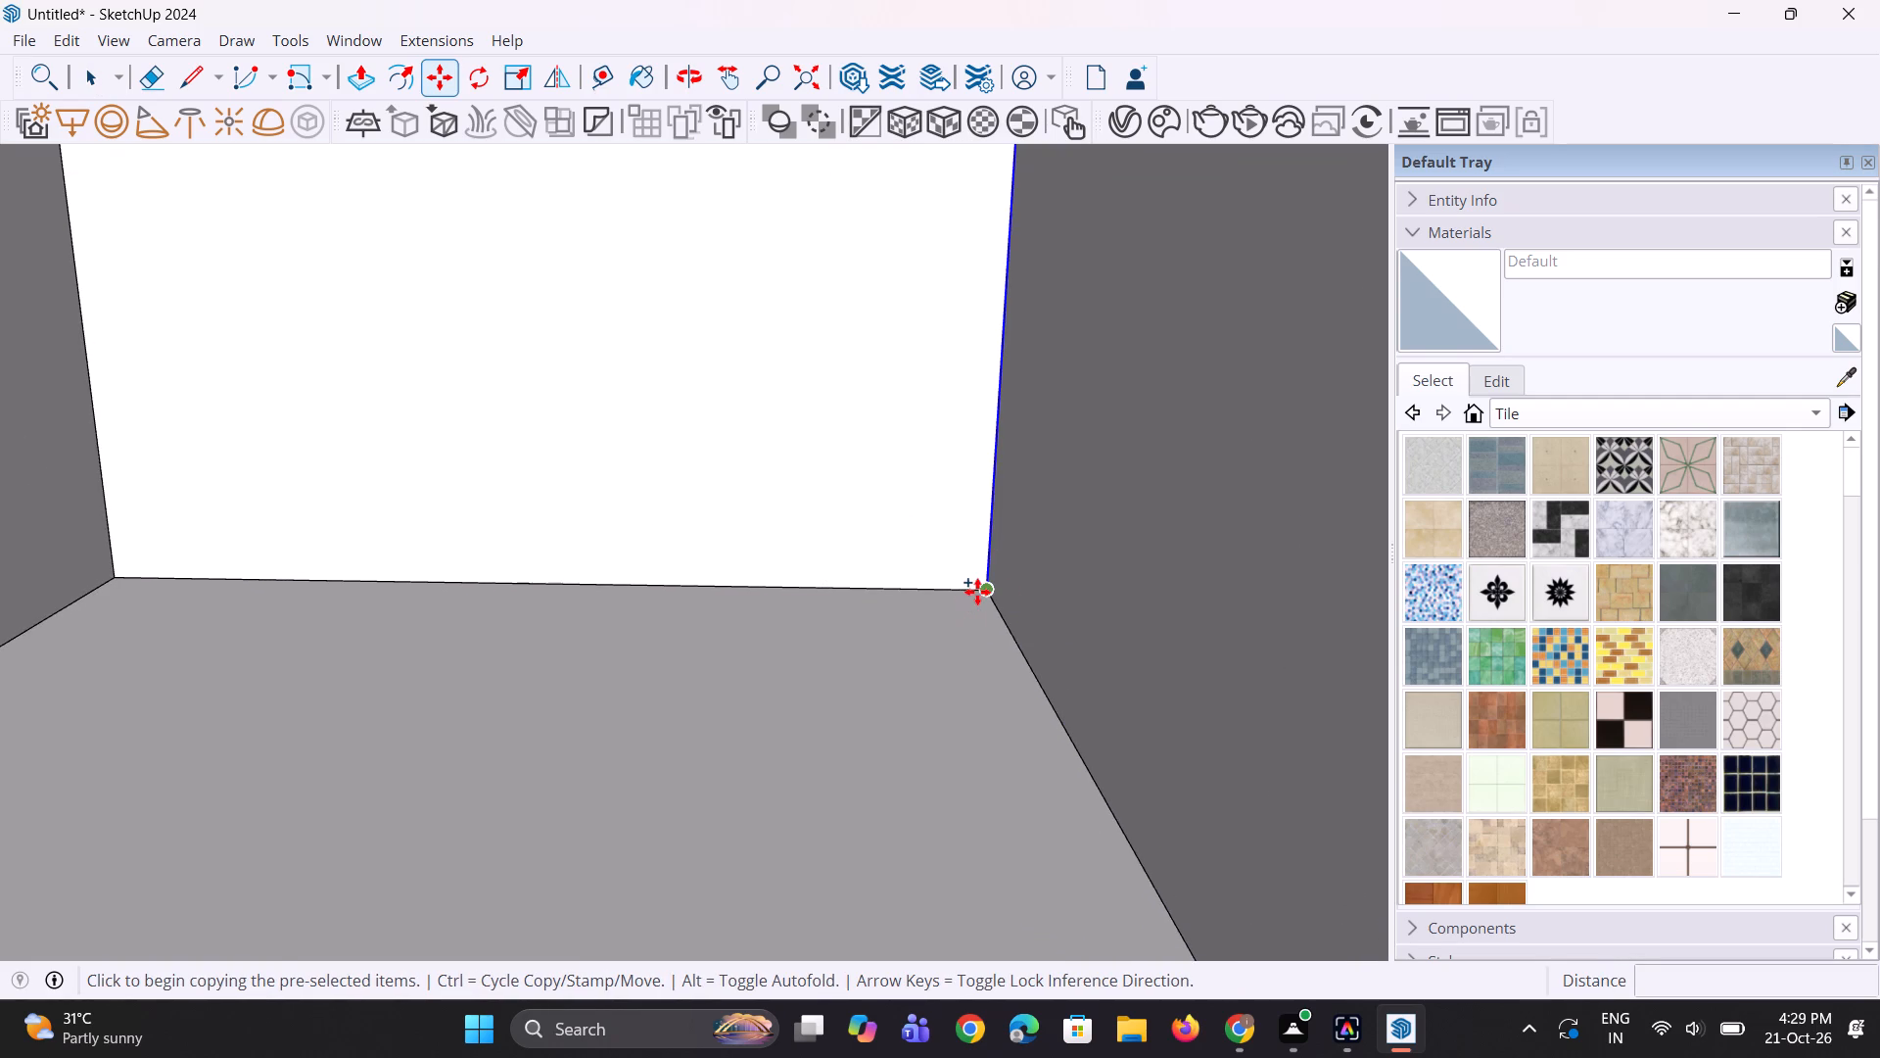
click(977, 591)
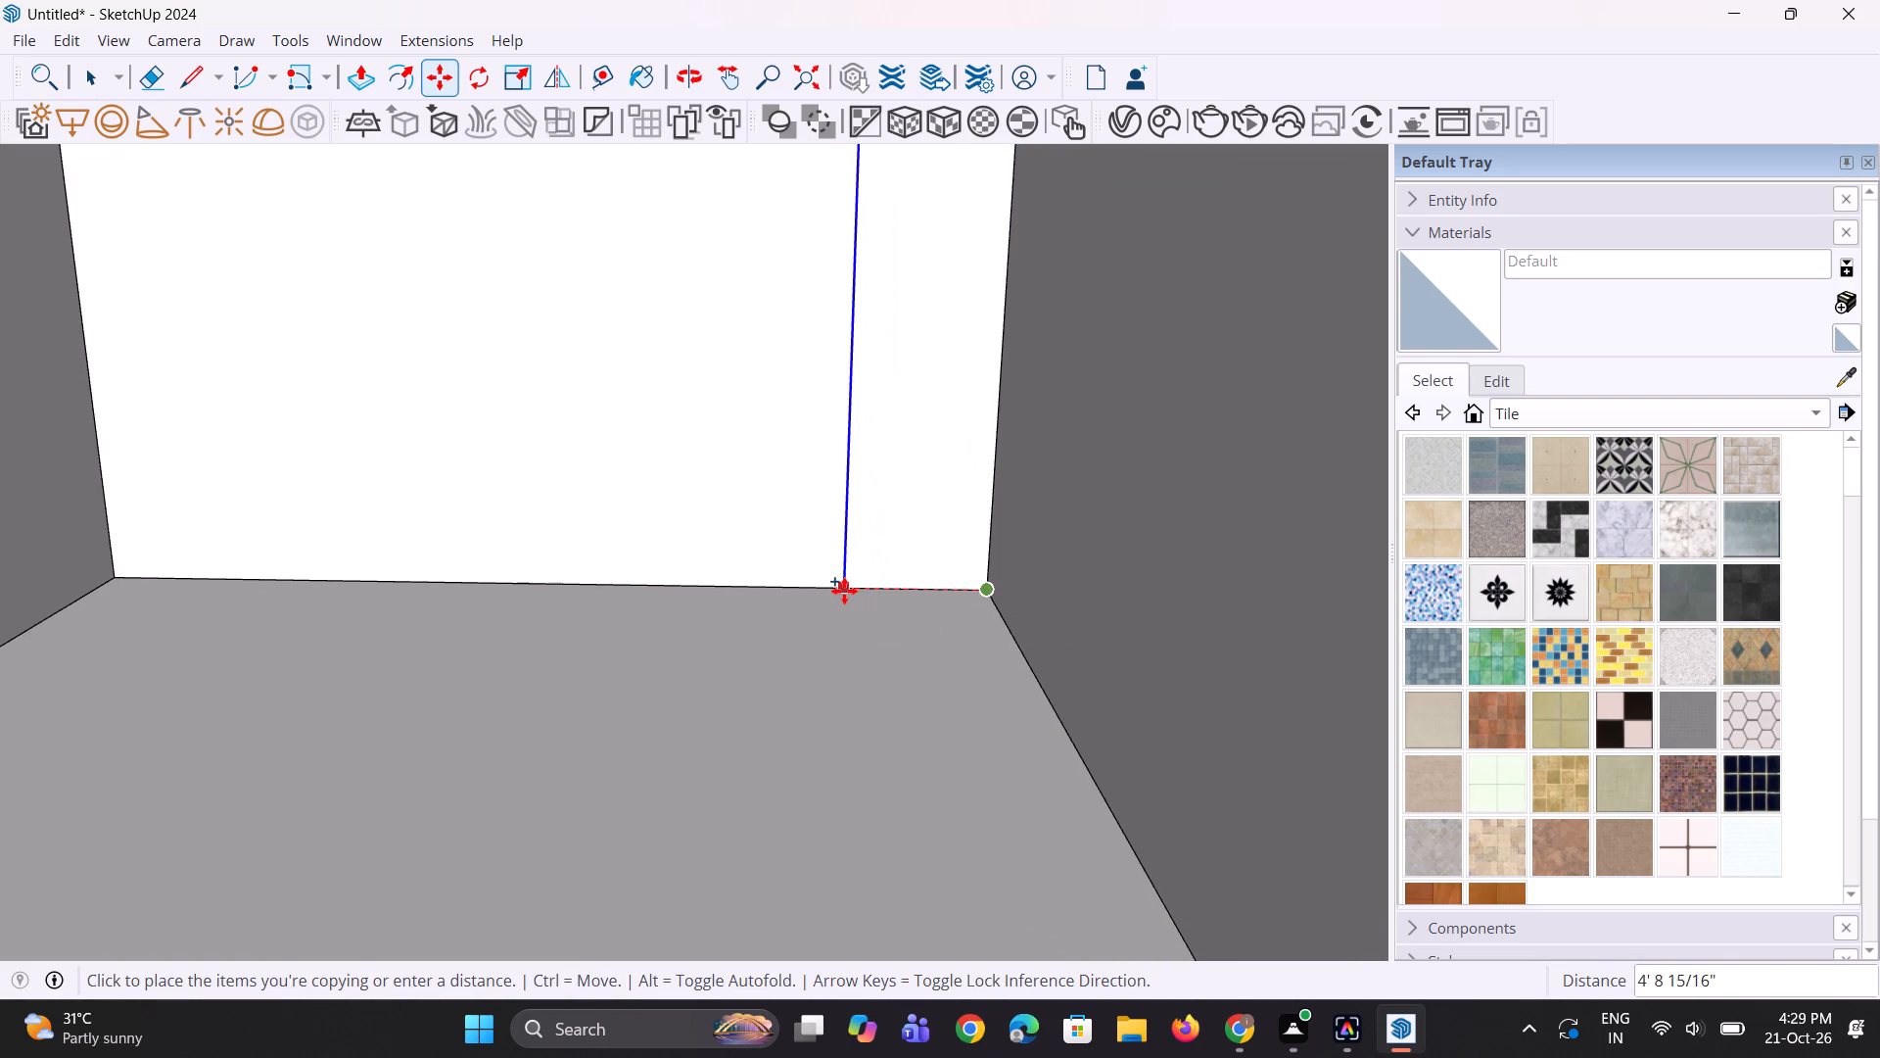
text(6')
key(Return)
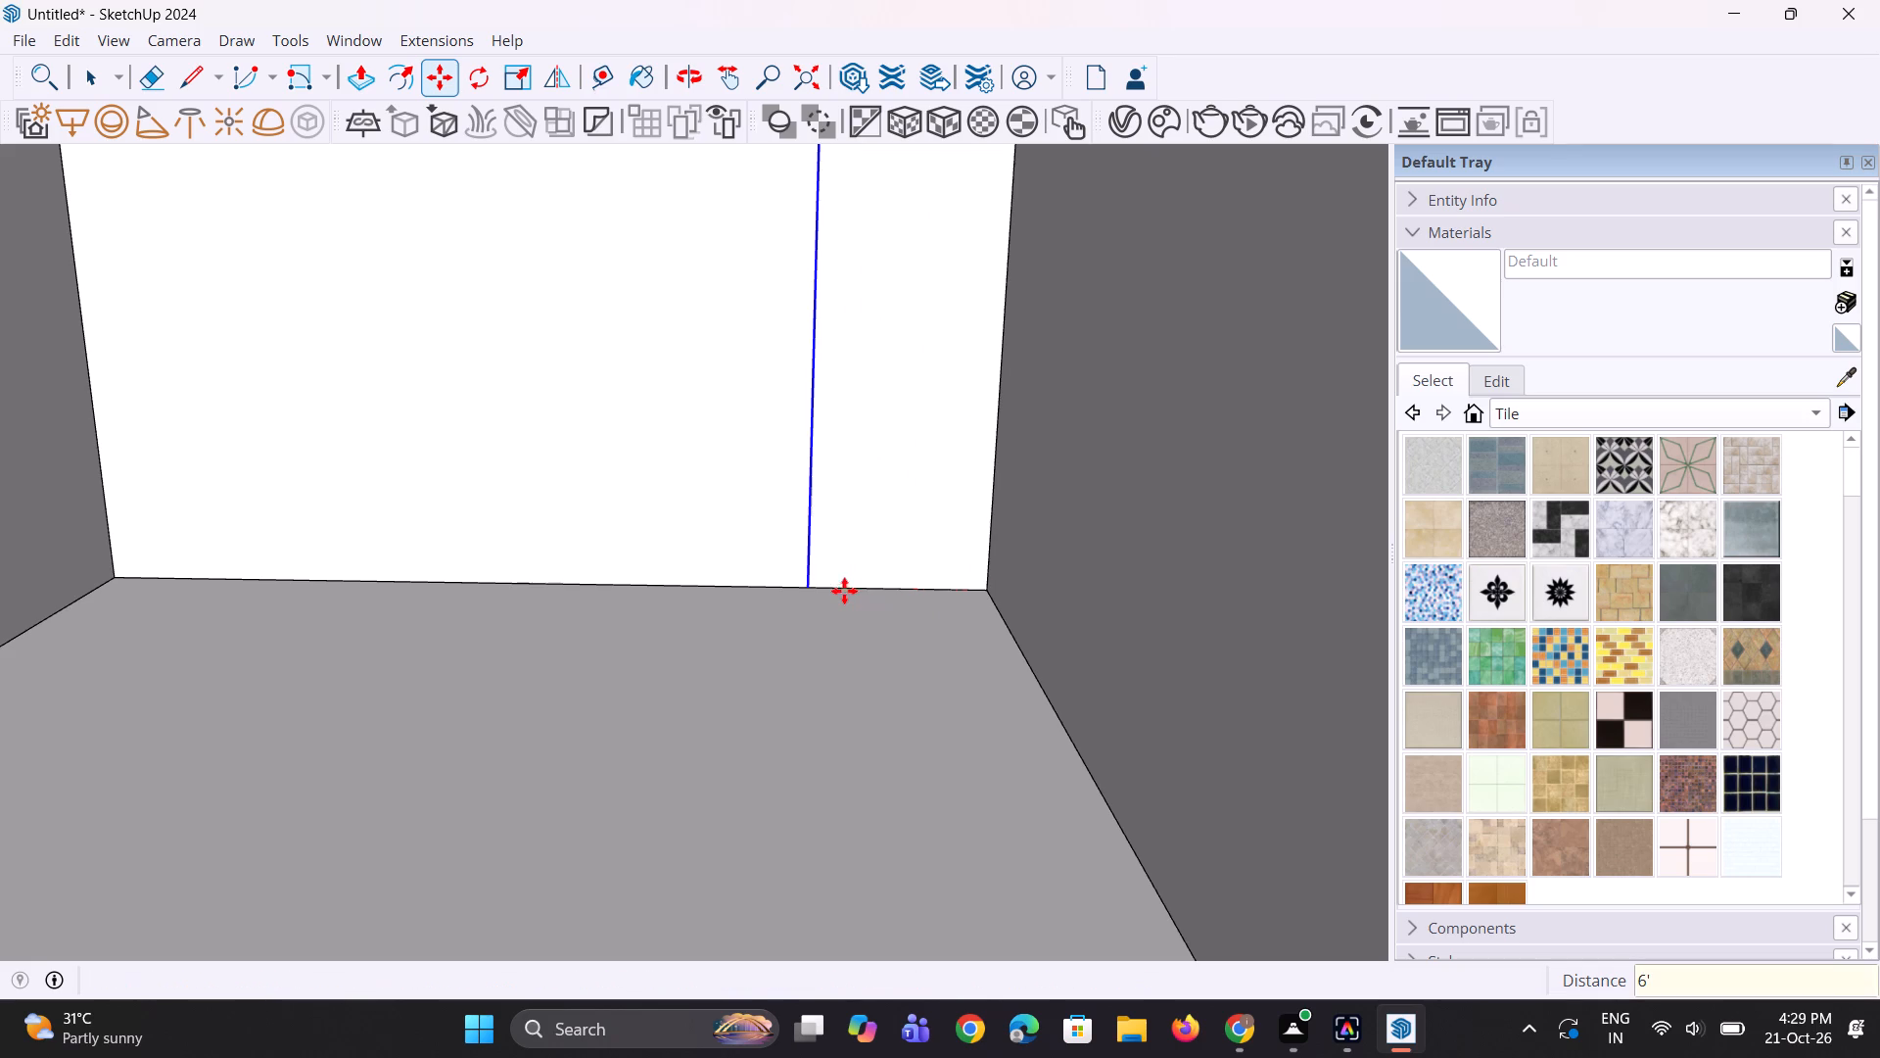
middle_drag(816, 589, 849, 585)
key(space)
key(space)
click(865, 549)
scroll(849, 569, down, 3)
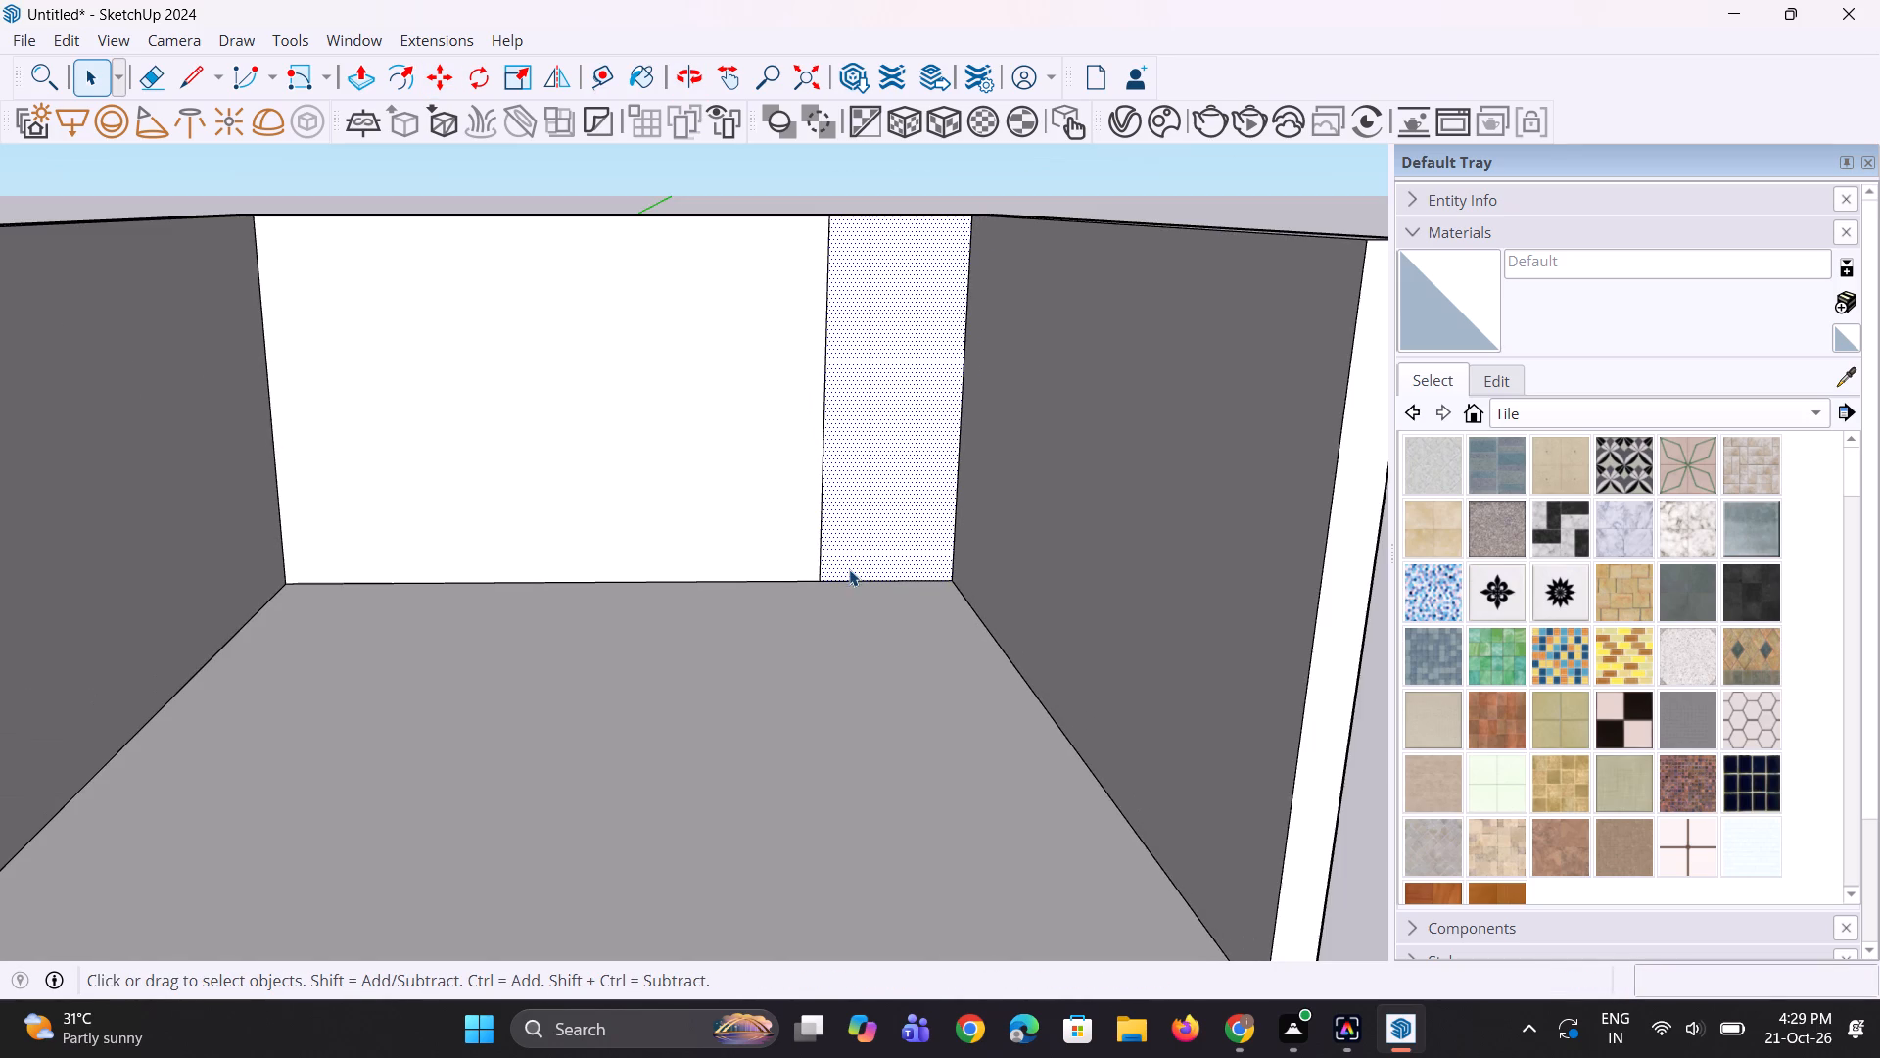
Copy the vertical corner edge between the back and left-hand walls 6' along the back wall toward the middle.
click(282, 532)
scroll(296, 614, up, 2)
key(m)
scroll(296, 614, up, 2)
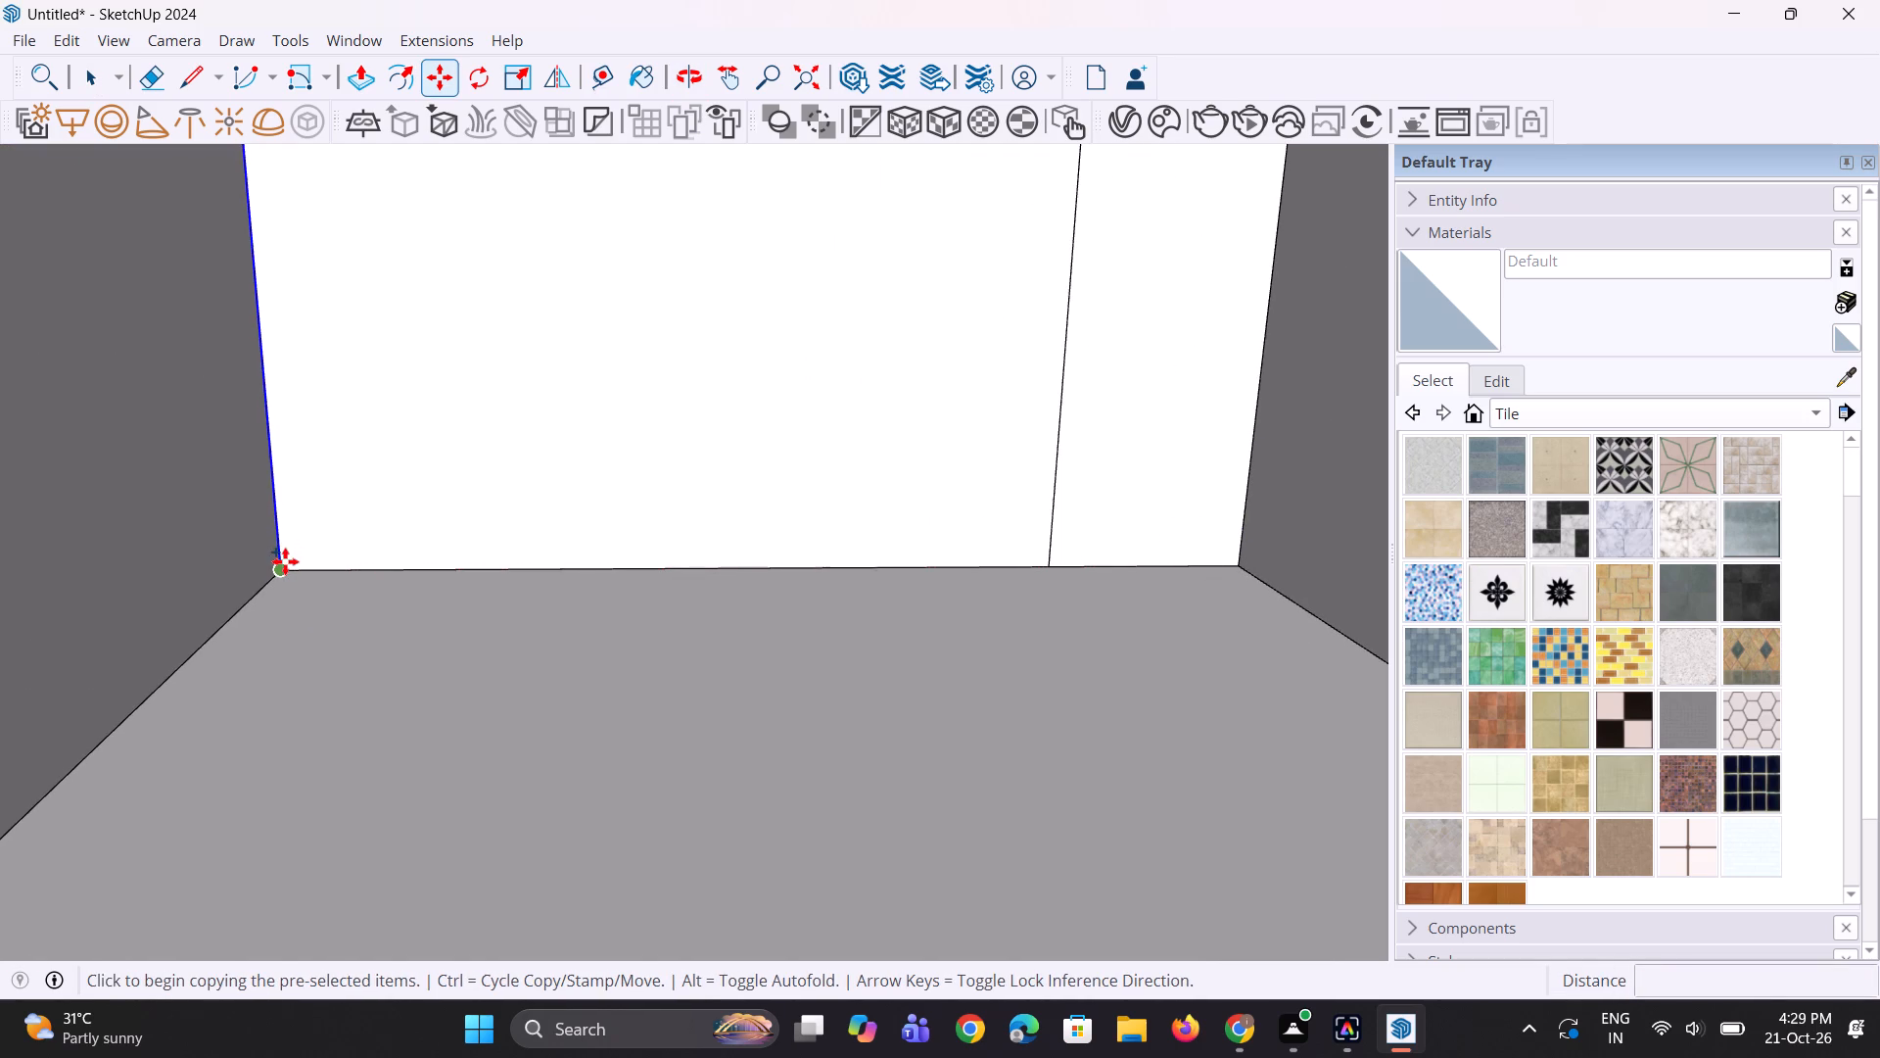
click(285, 562)
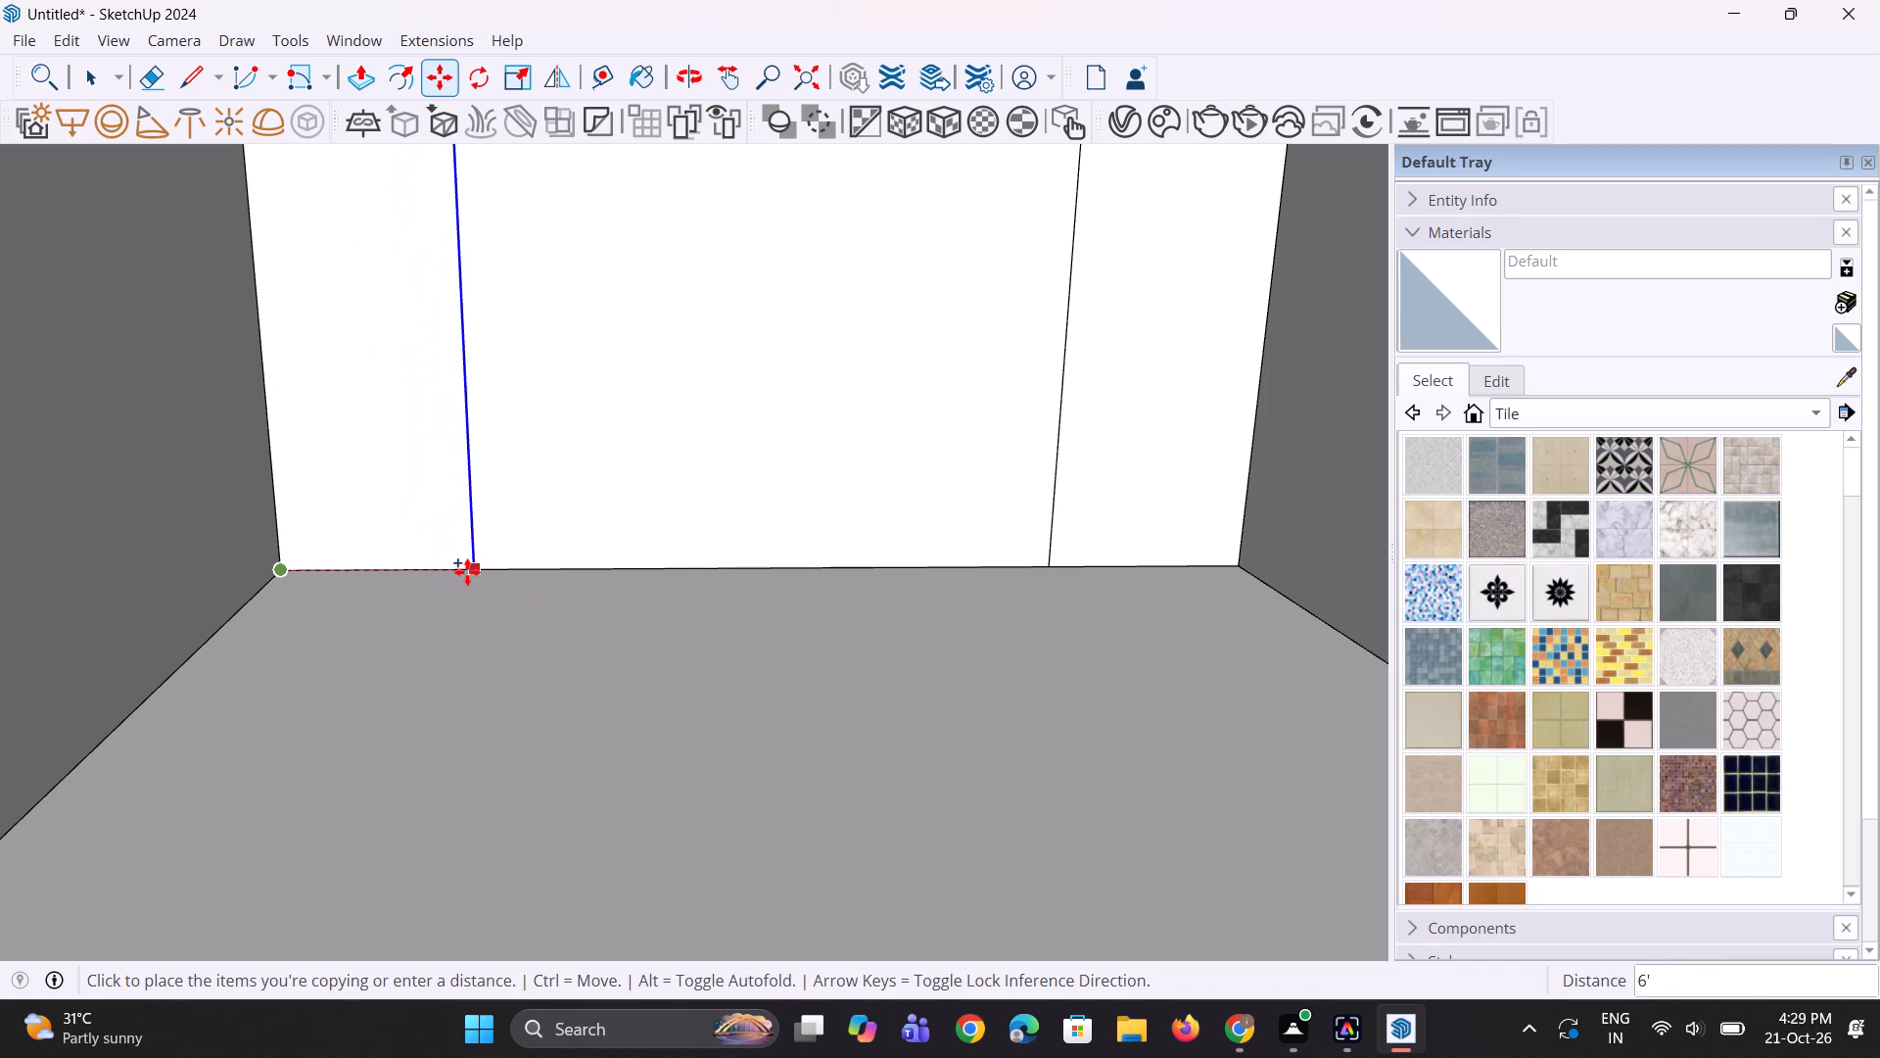
click(468, 572)
scroll(503, 607, down, 9)
middle_drag(500, 606, 500, 604)
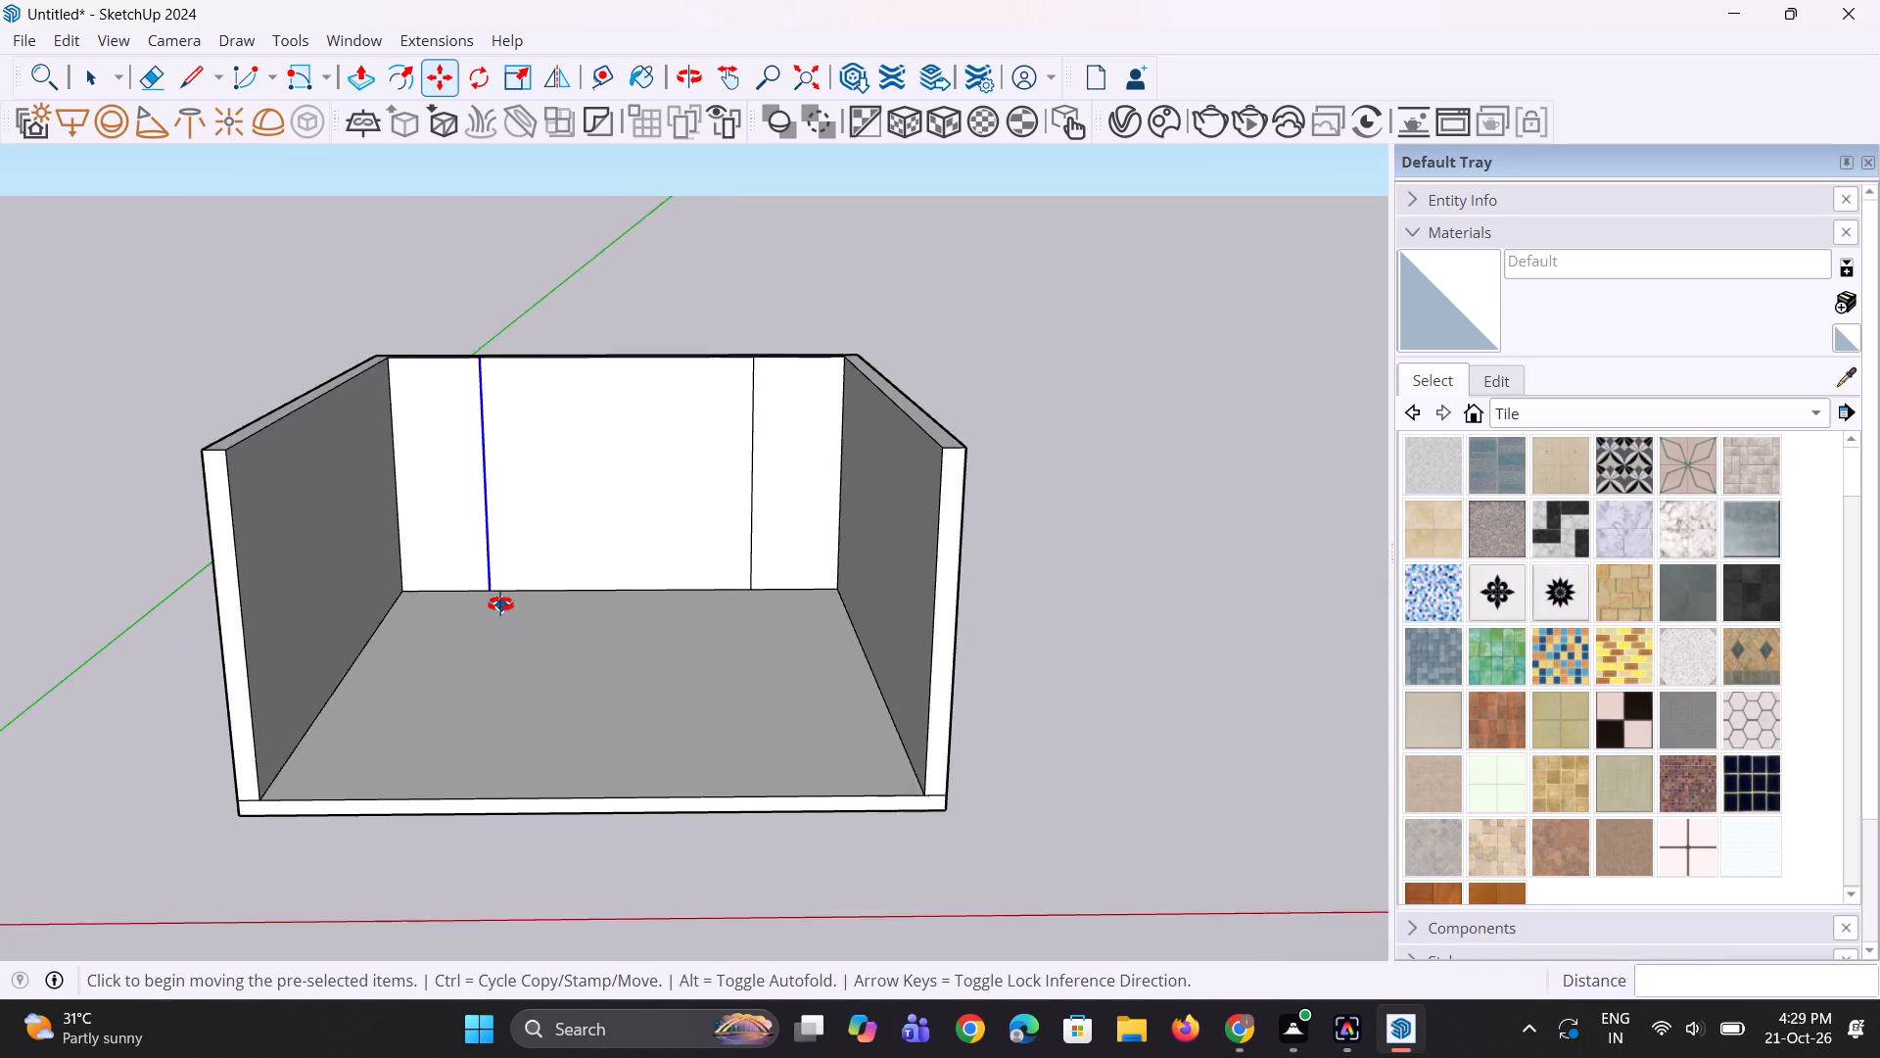
middle_drag(500, 604, 496, 579)
key(space)
click(661, 291)
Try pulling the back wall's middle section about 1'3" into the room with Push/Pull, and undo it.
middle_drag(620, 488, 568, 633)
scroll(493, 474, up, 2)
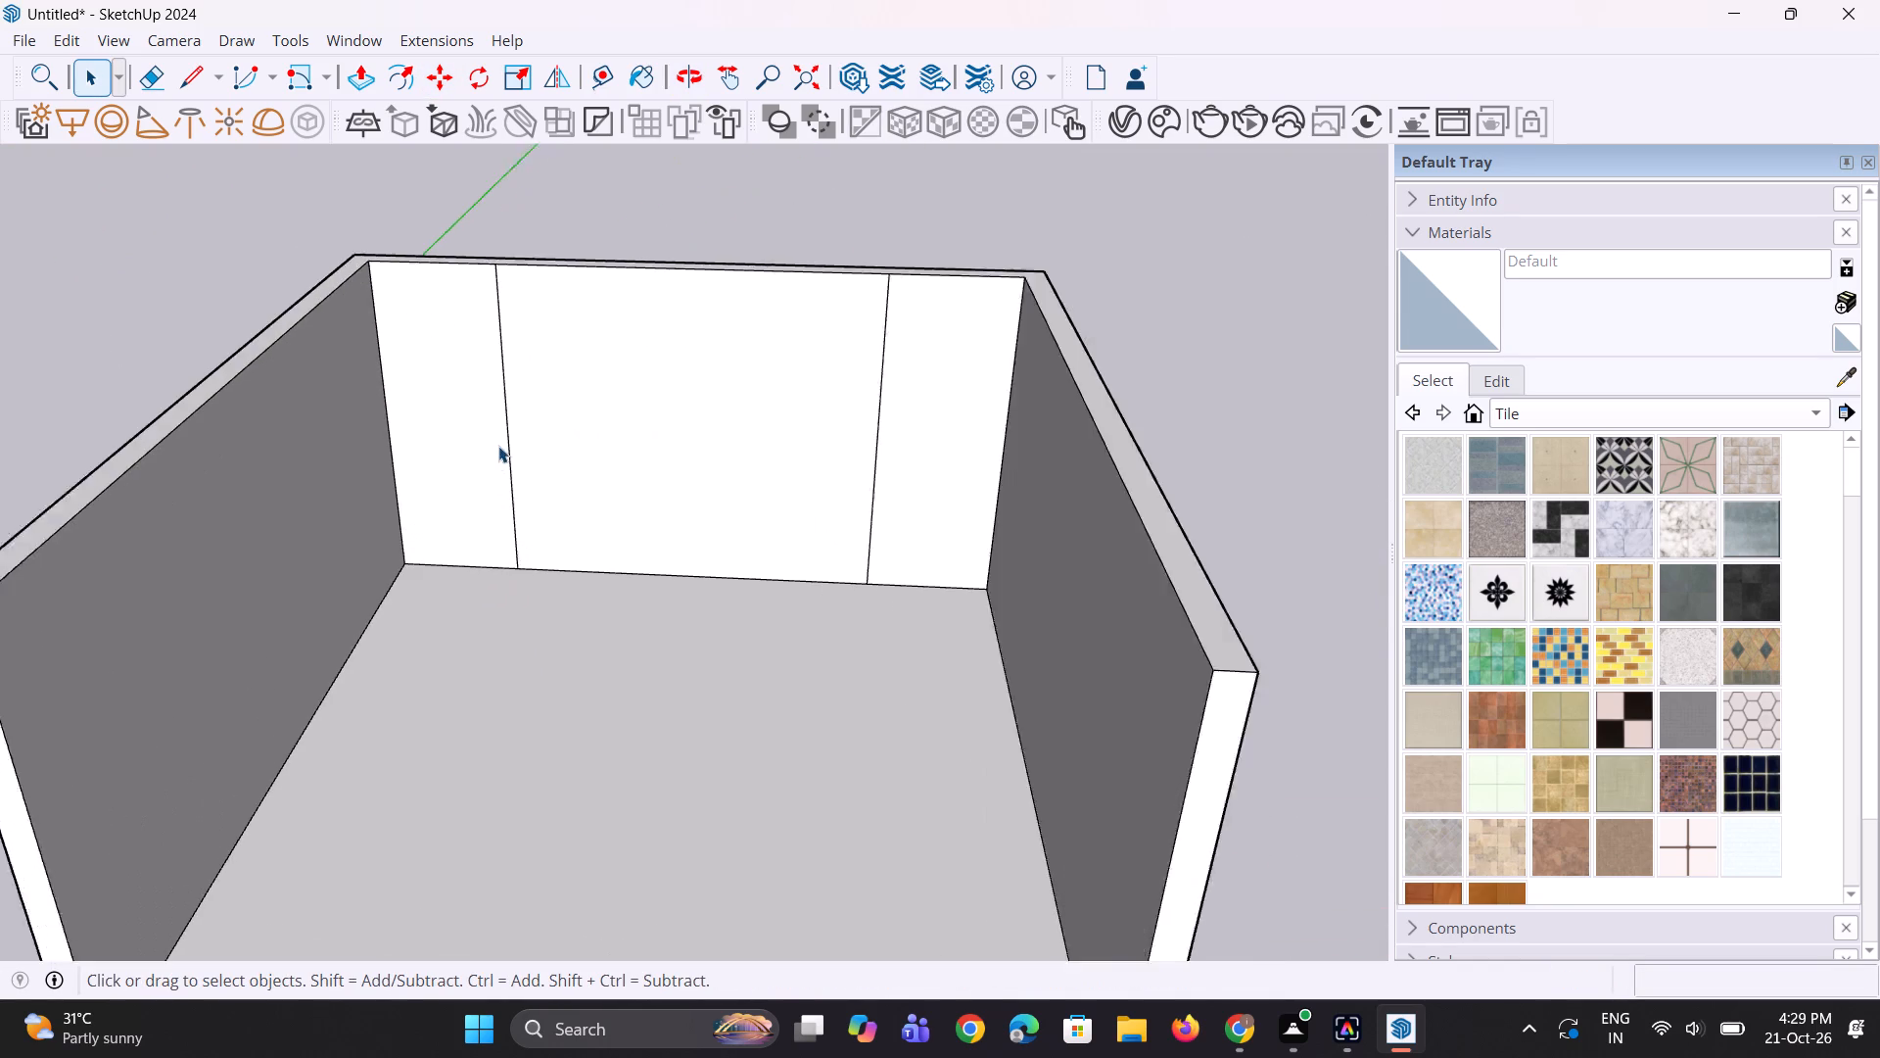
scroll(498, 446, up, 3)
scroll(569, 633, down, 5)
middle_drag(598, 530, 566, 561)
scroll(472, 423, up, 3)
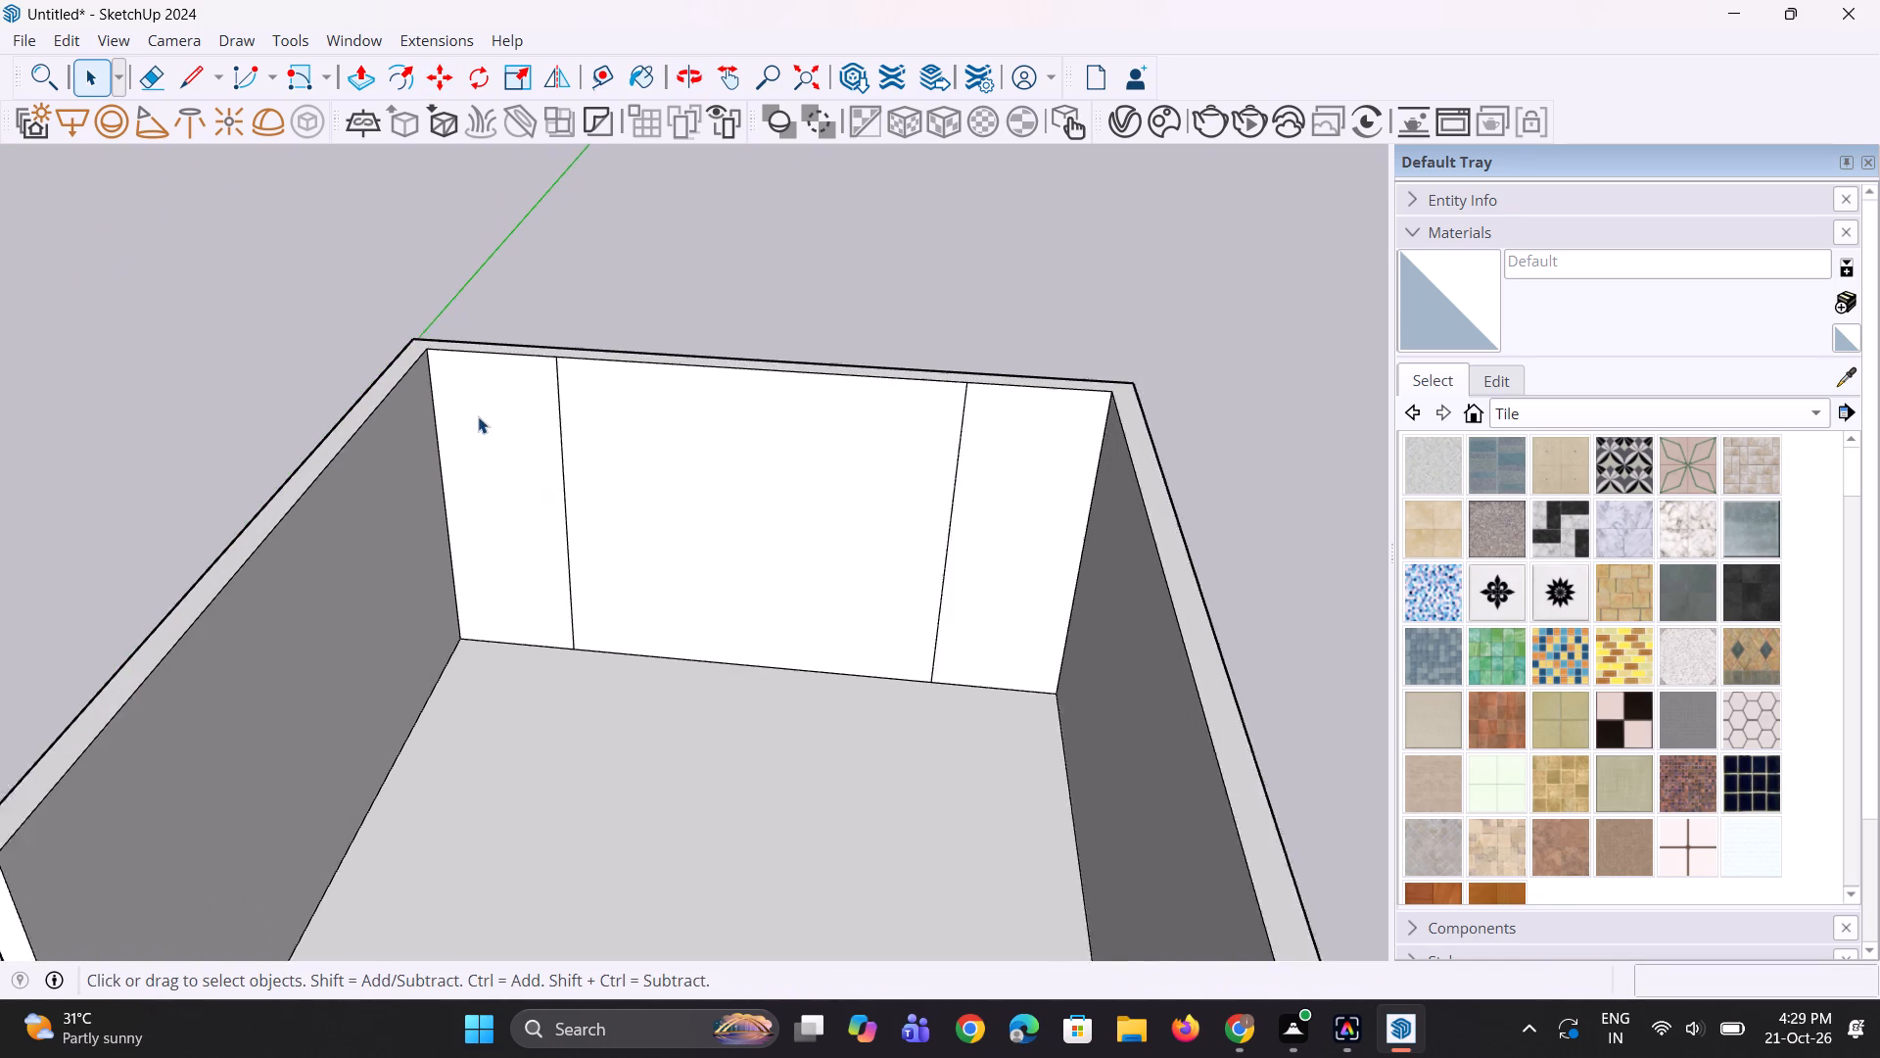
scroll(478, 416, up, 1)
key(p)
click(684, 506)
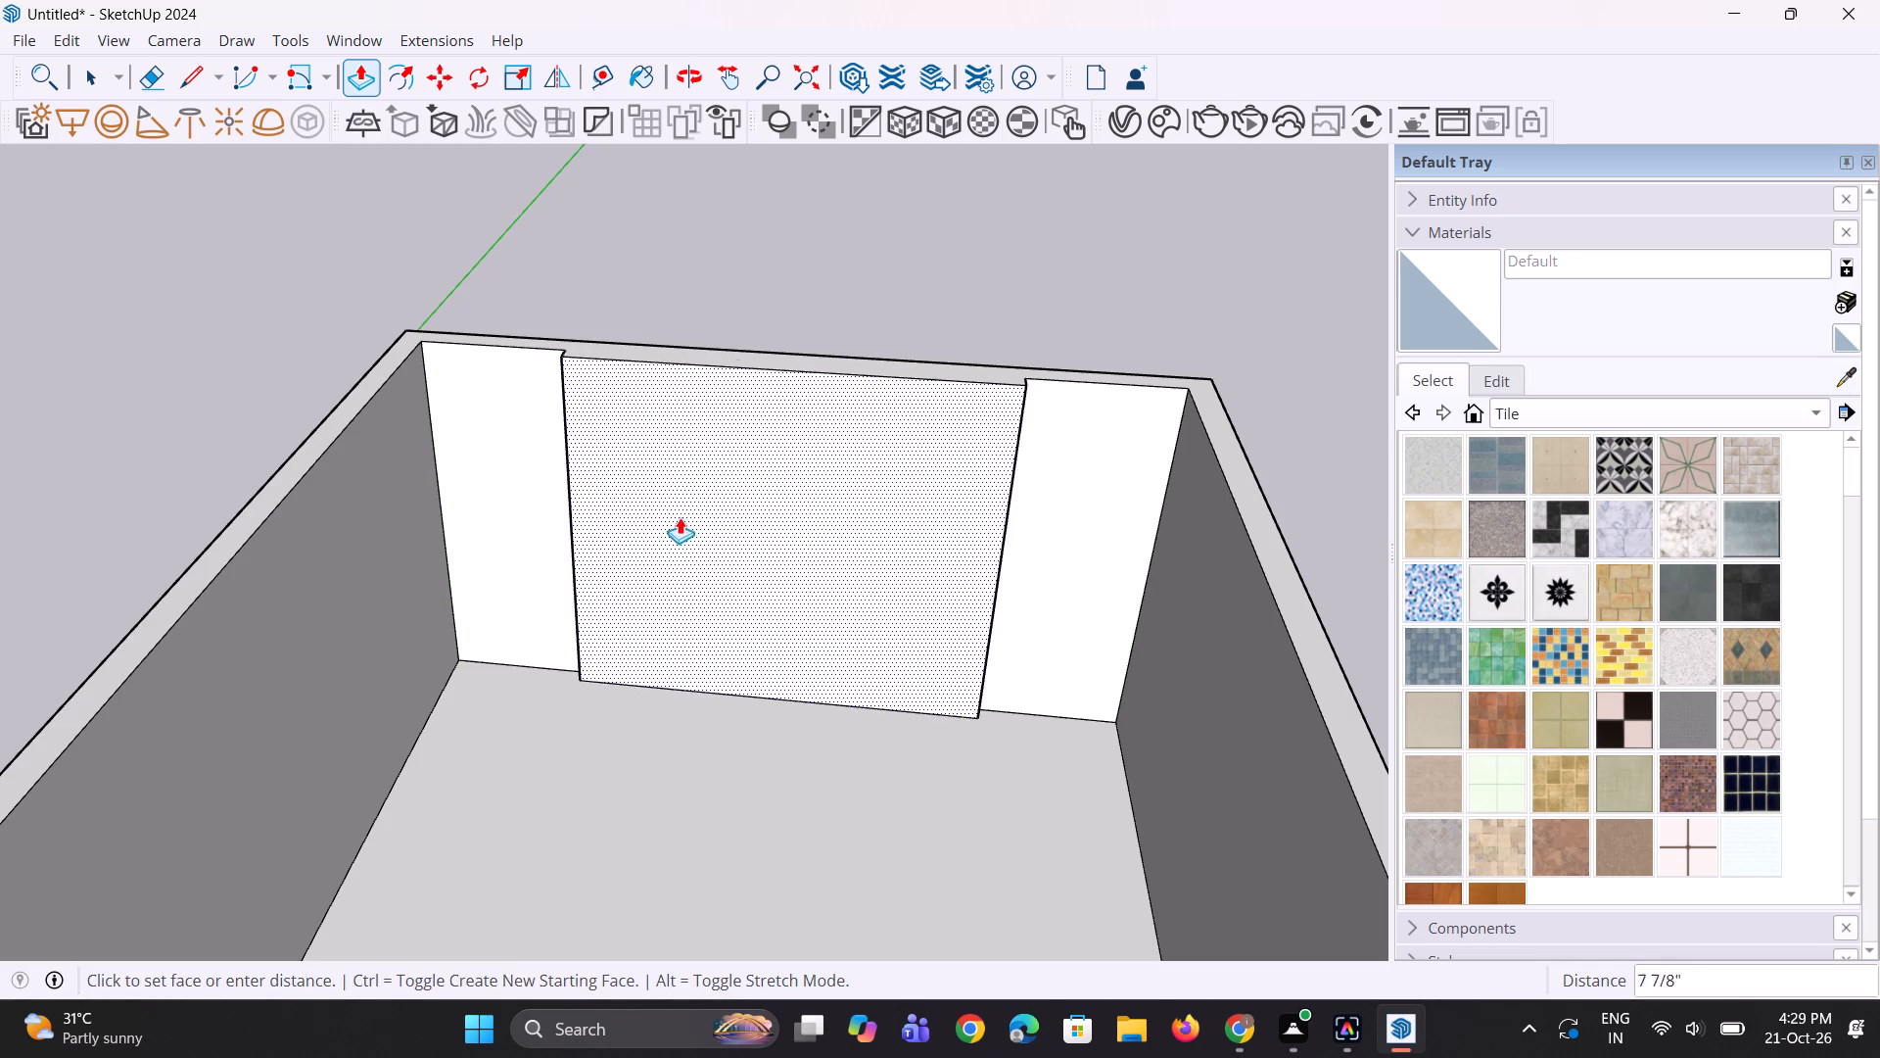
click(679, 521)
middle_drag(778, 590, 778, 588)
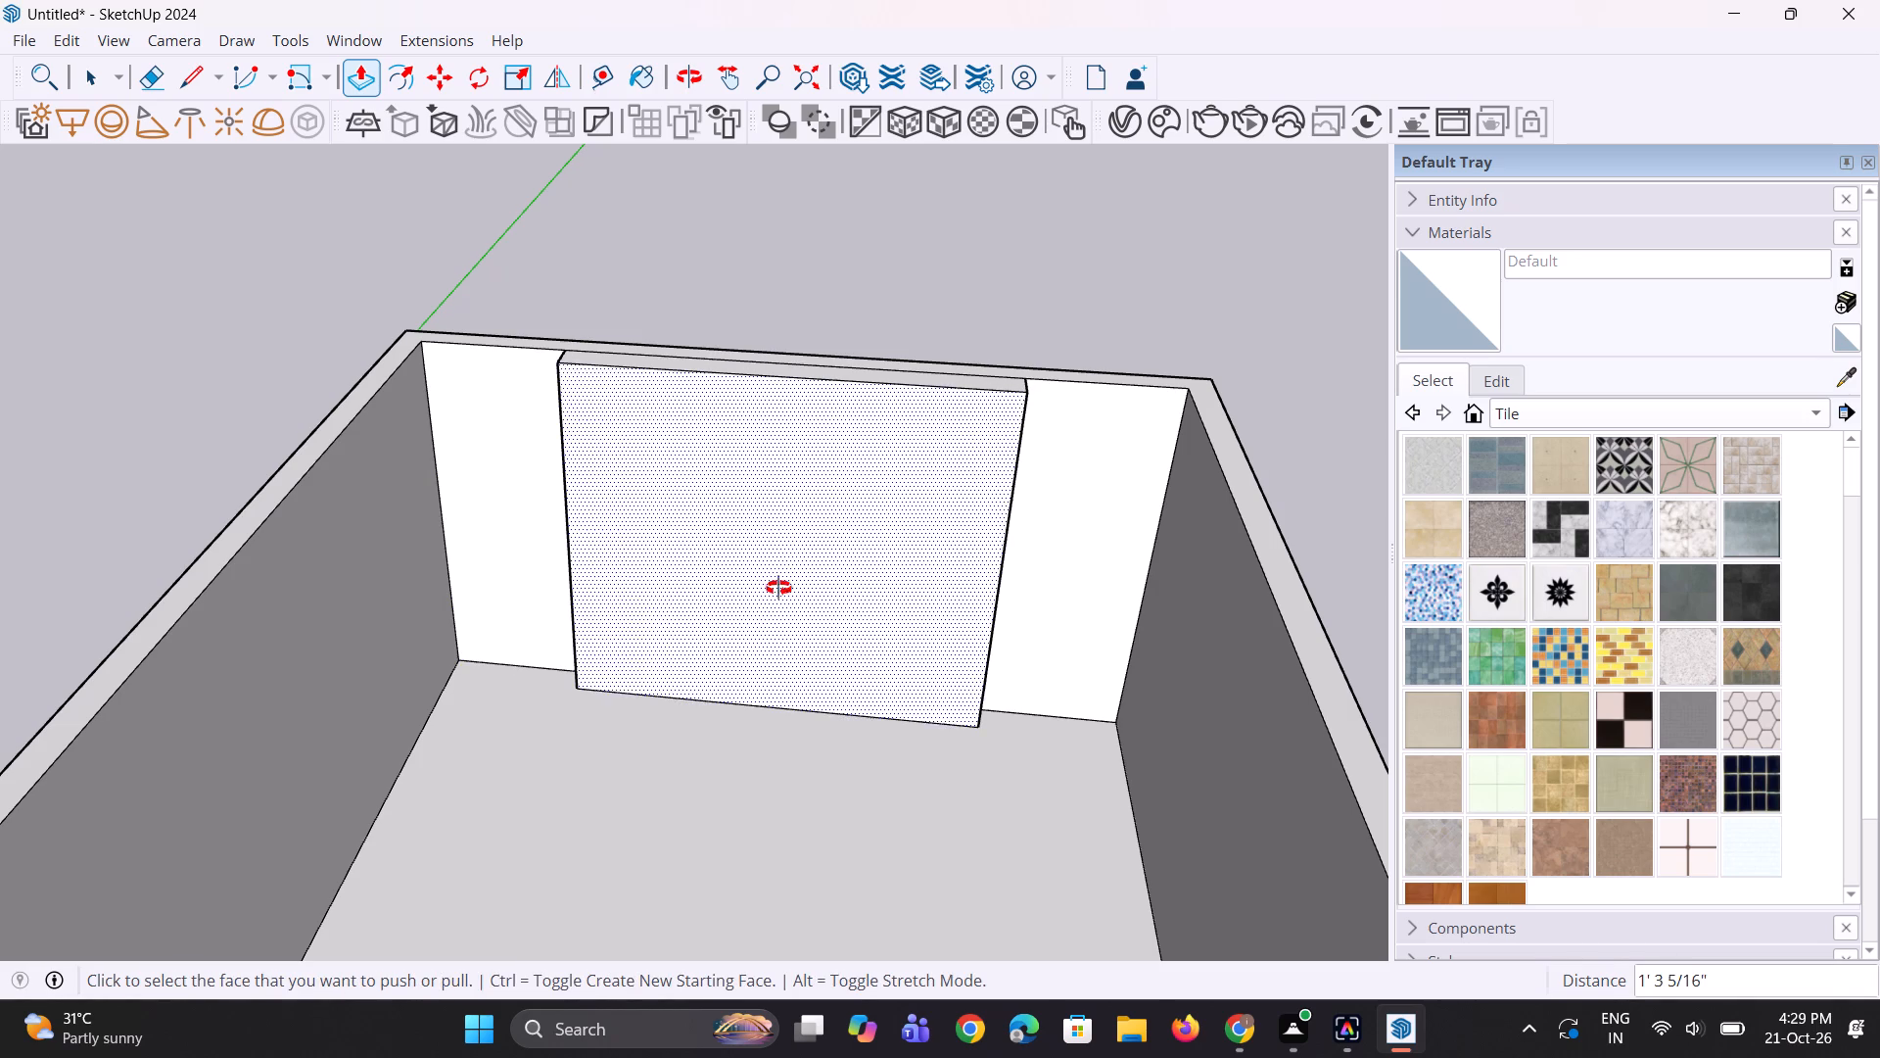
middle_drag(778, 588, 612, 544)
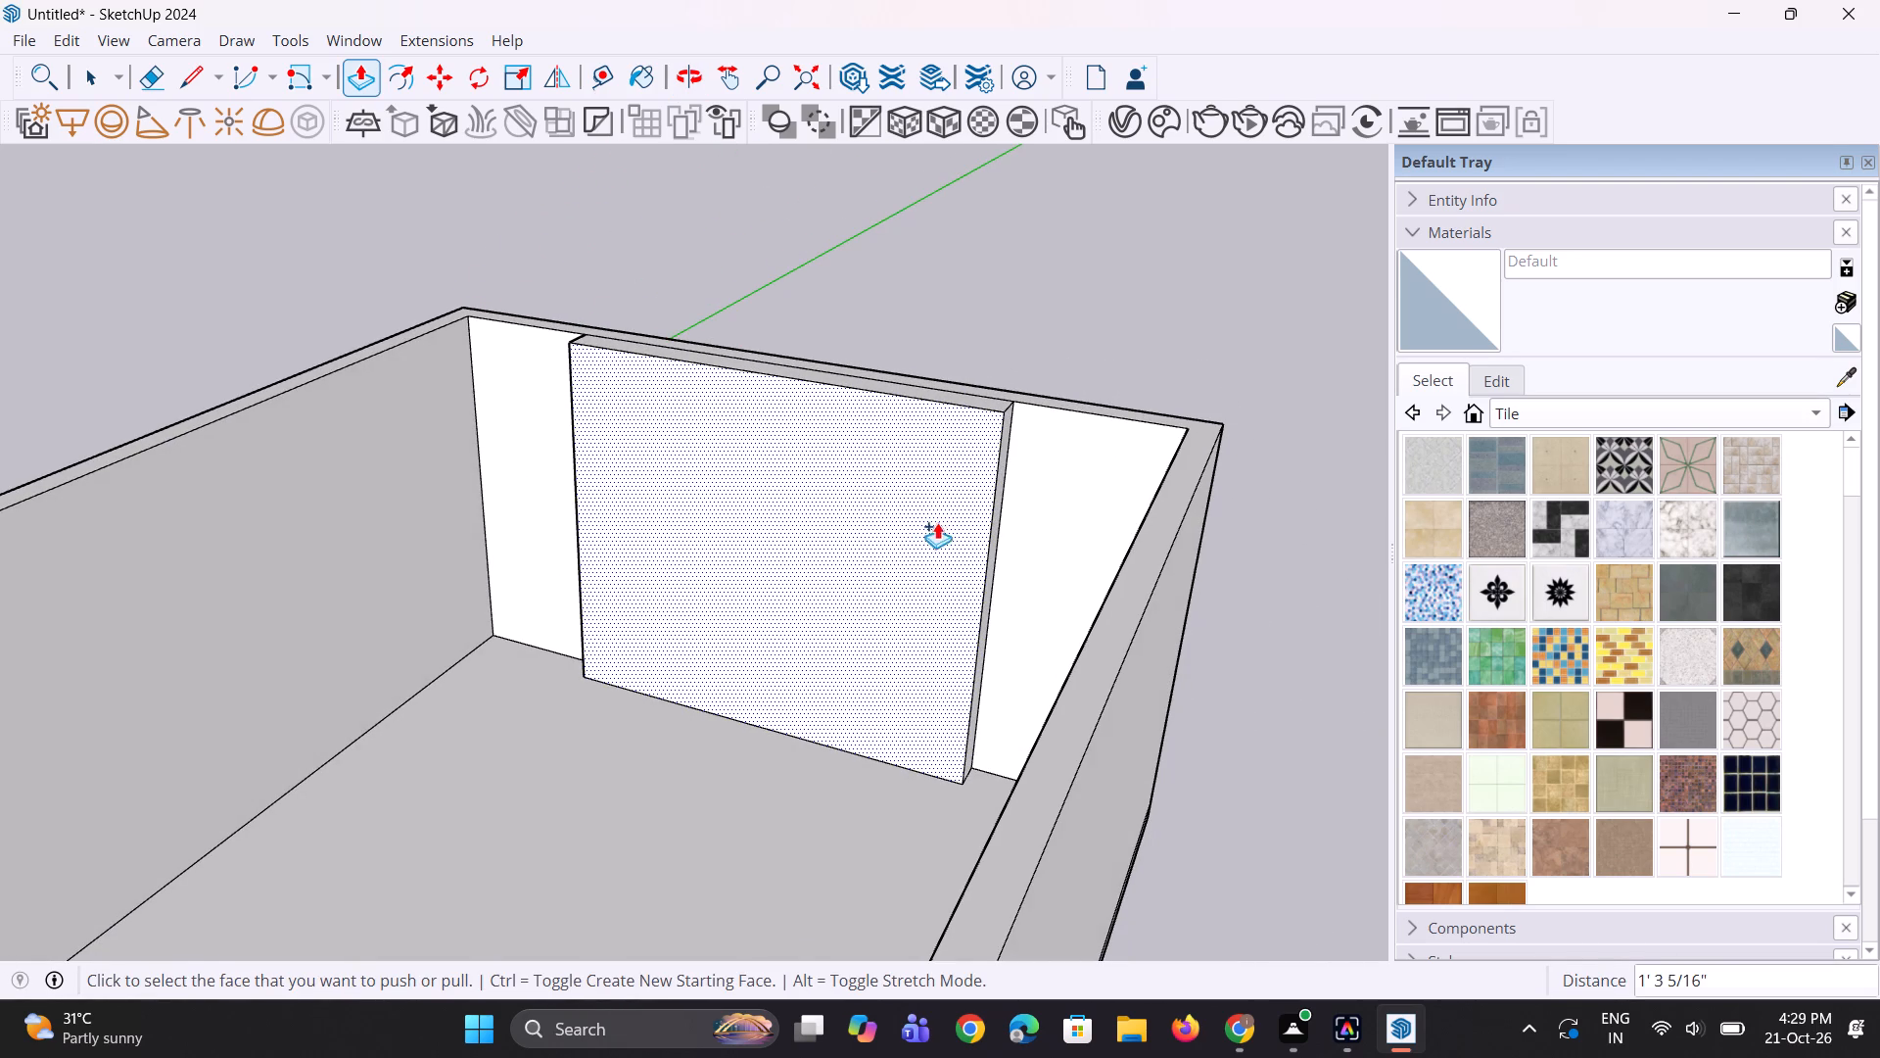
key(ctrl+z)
Pull the back wall's right-hand section about 1'1" into the room and repeat the same extrusion on the left-hand section.
click(1030, 512)
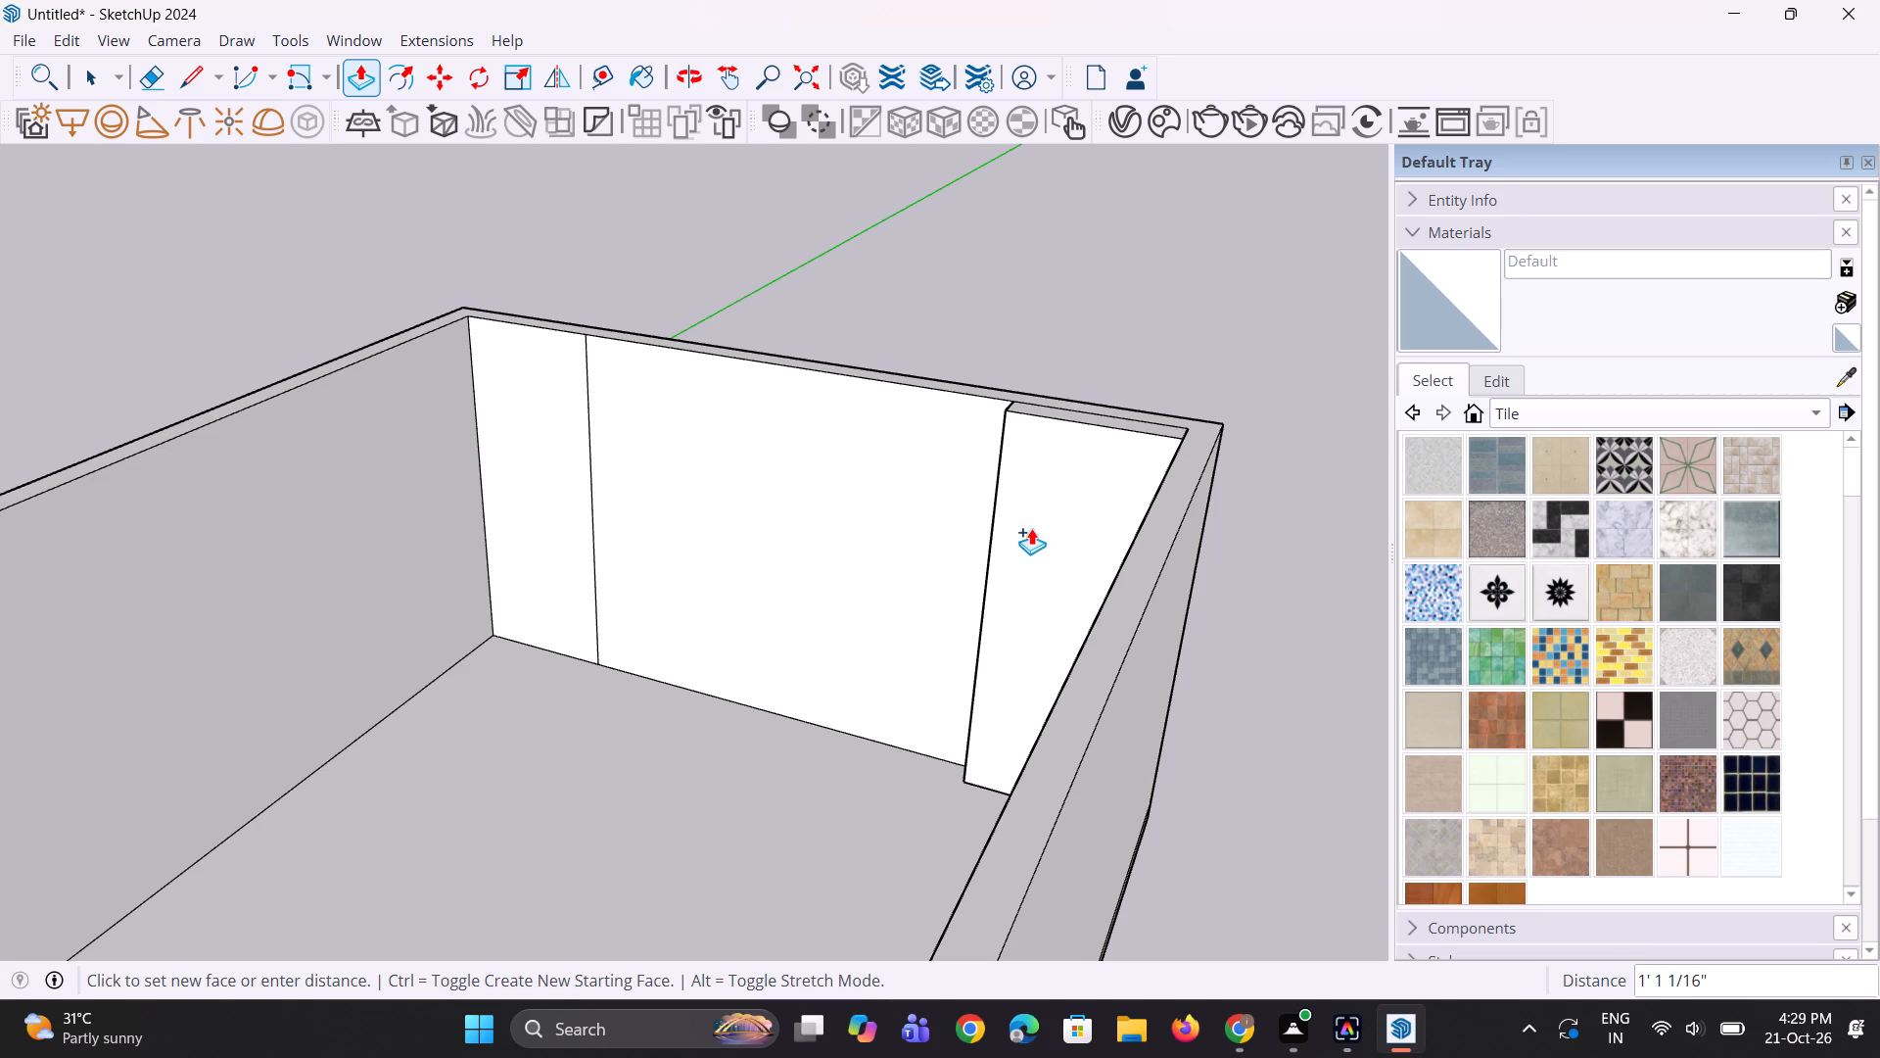
click(1031, 528)
middle_drag(884, 614, 1072, 586)
double_click(515, 601)
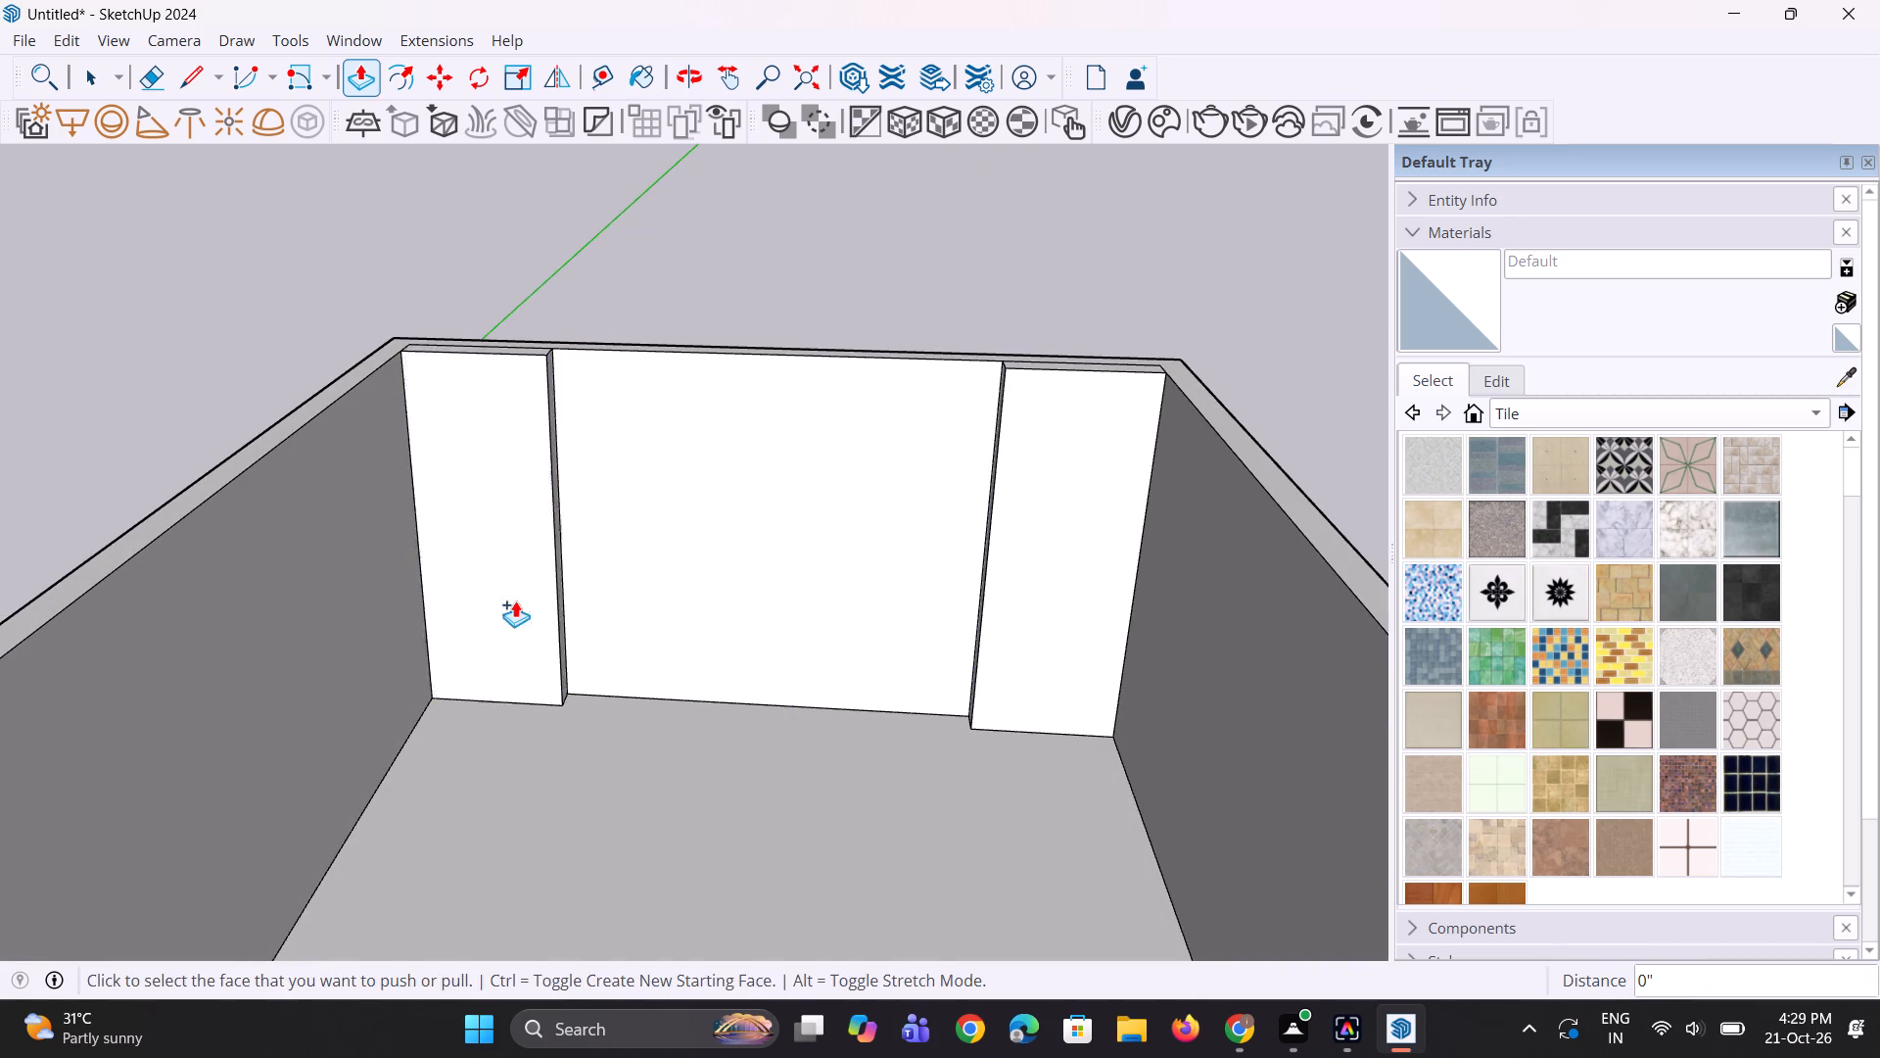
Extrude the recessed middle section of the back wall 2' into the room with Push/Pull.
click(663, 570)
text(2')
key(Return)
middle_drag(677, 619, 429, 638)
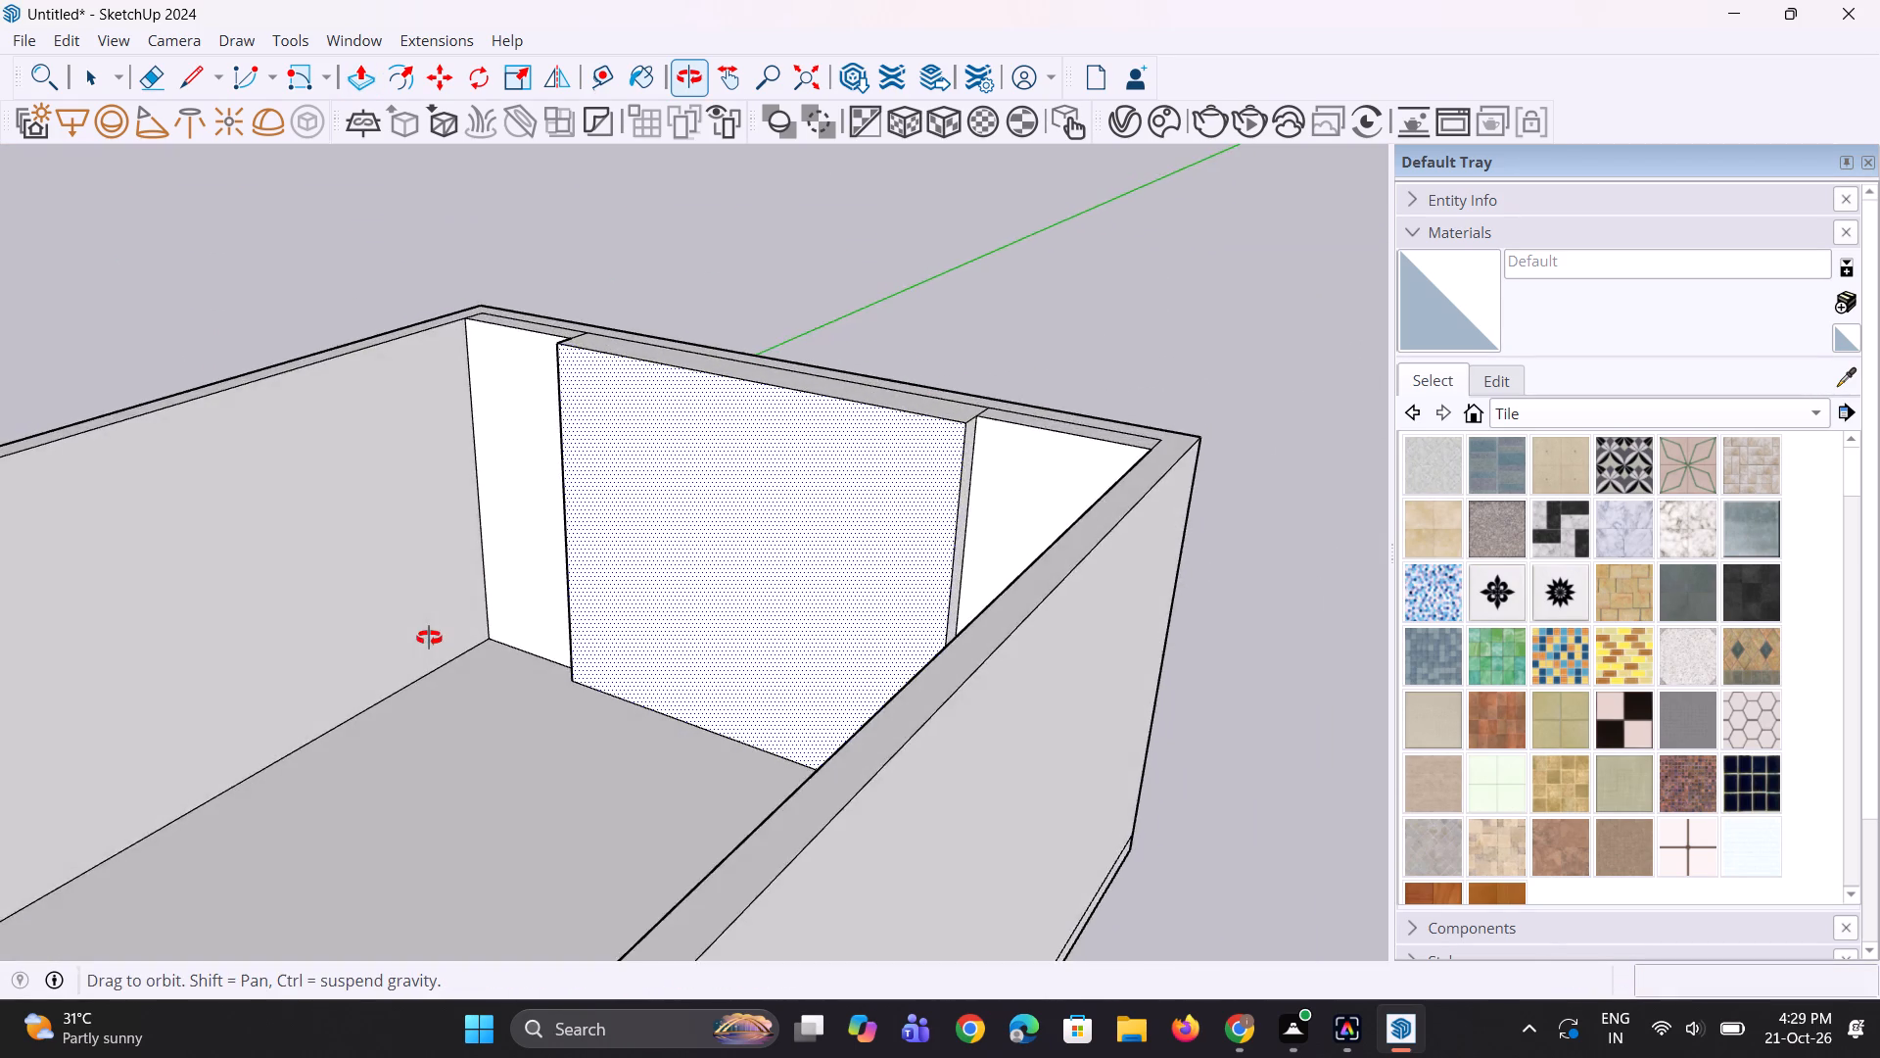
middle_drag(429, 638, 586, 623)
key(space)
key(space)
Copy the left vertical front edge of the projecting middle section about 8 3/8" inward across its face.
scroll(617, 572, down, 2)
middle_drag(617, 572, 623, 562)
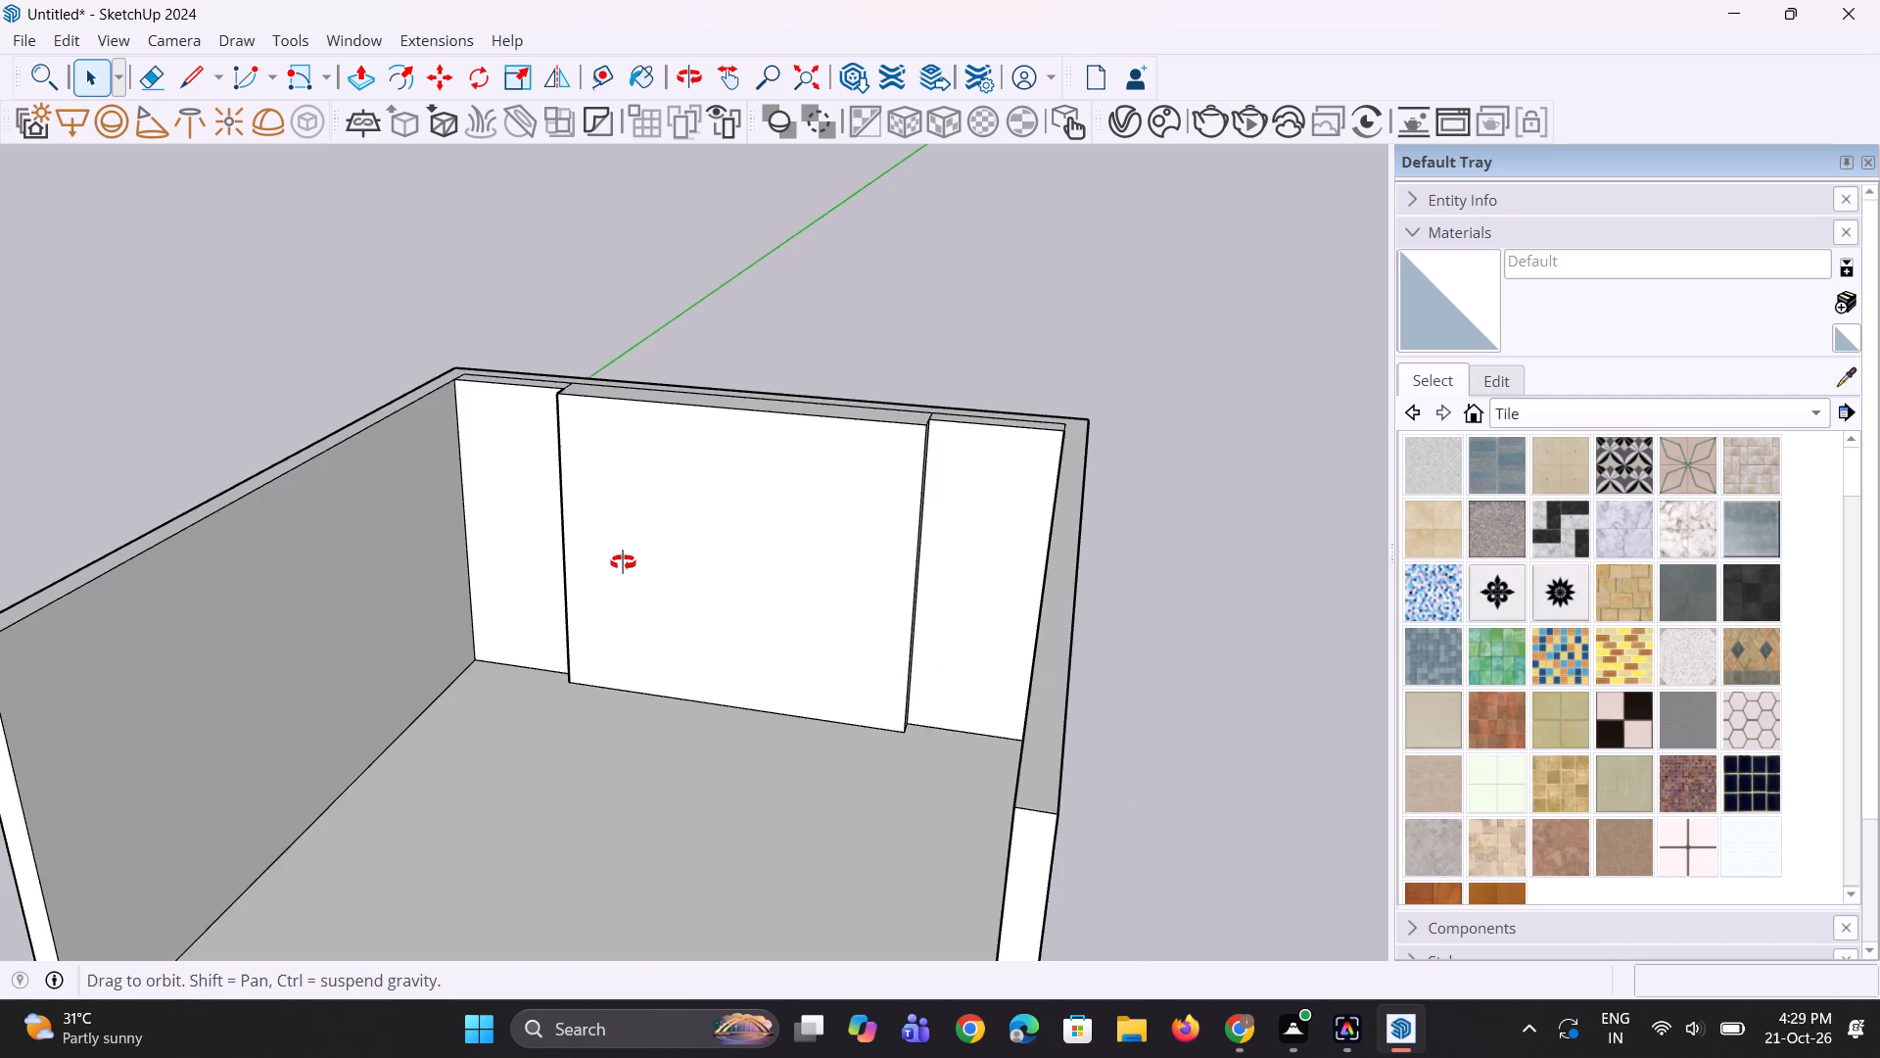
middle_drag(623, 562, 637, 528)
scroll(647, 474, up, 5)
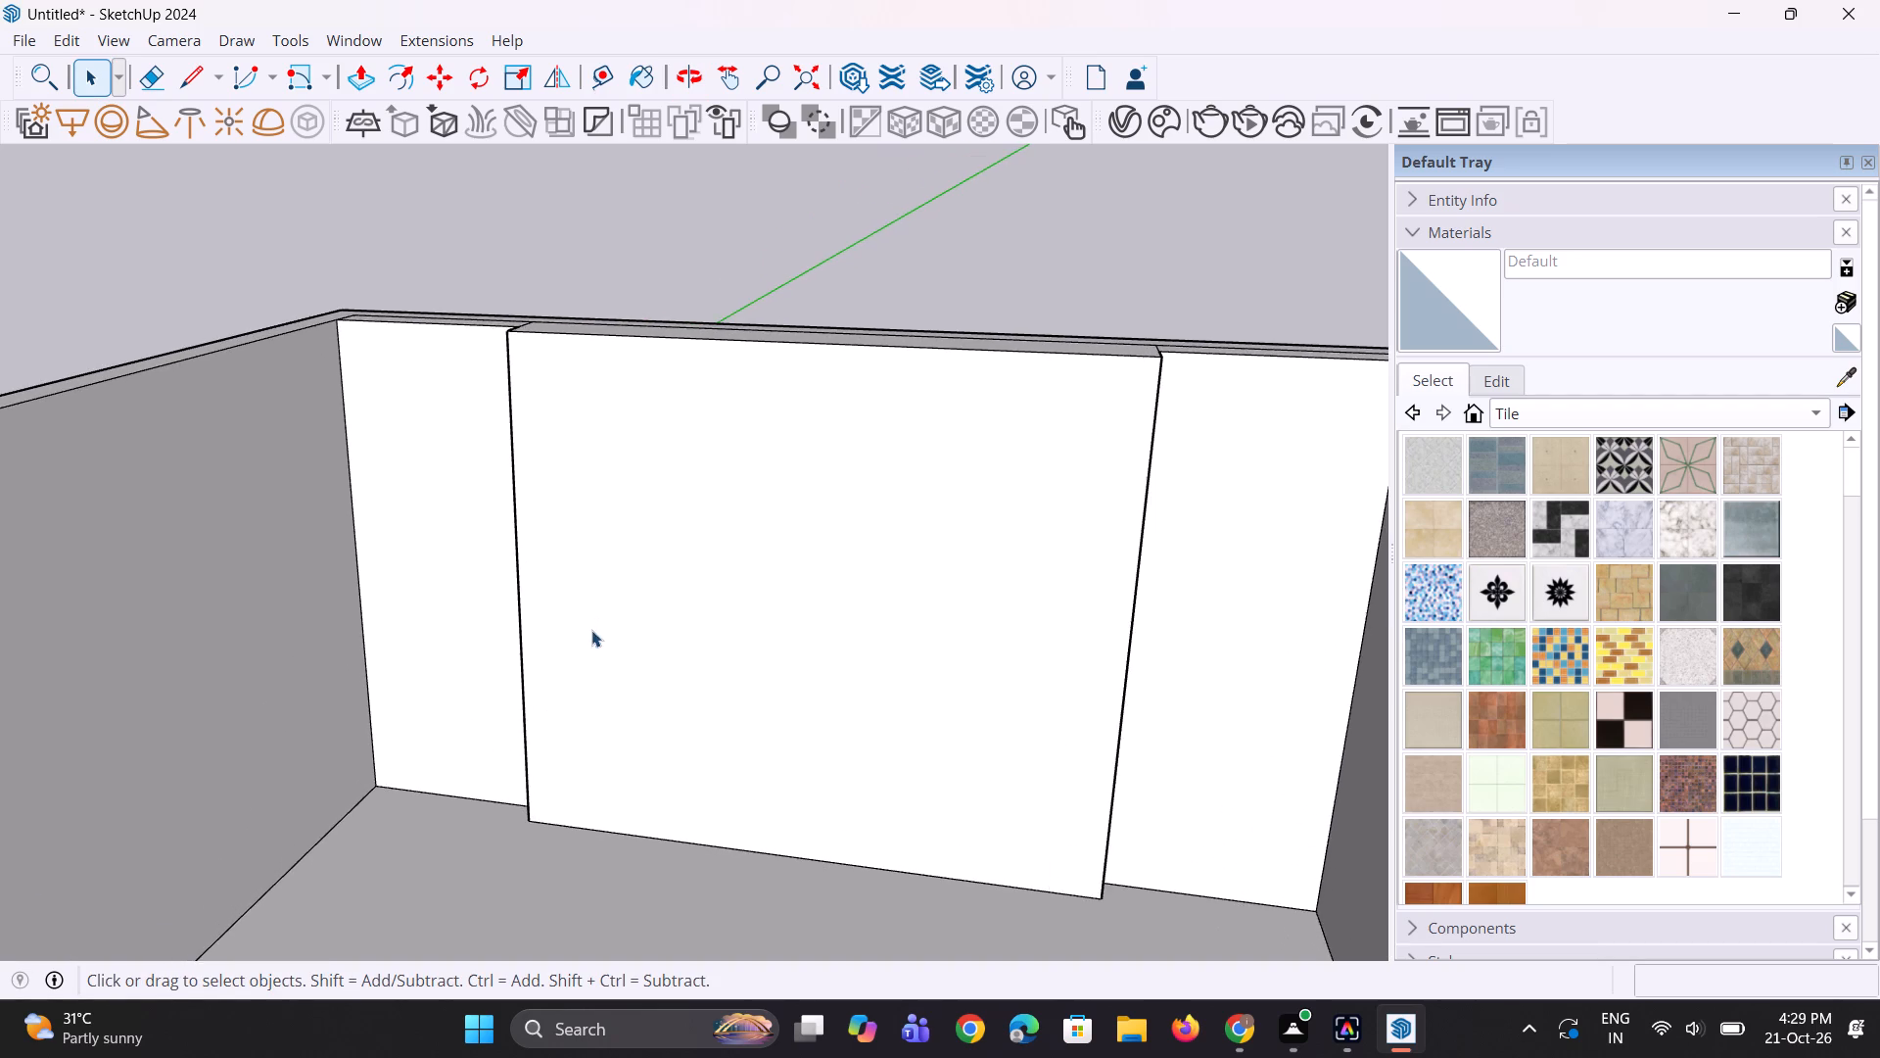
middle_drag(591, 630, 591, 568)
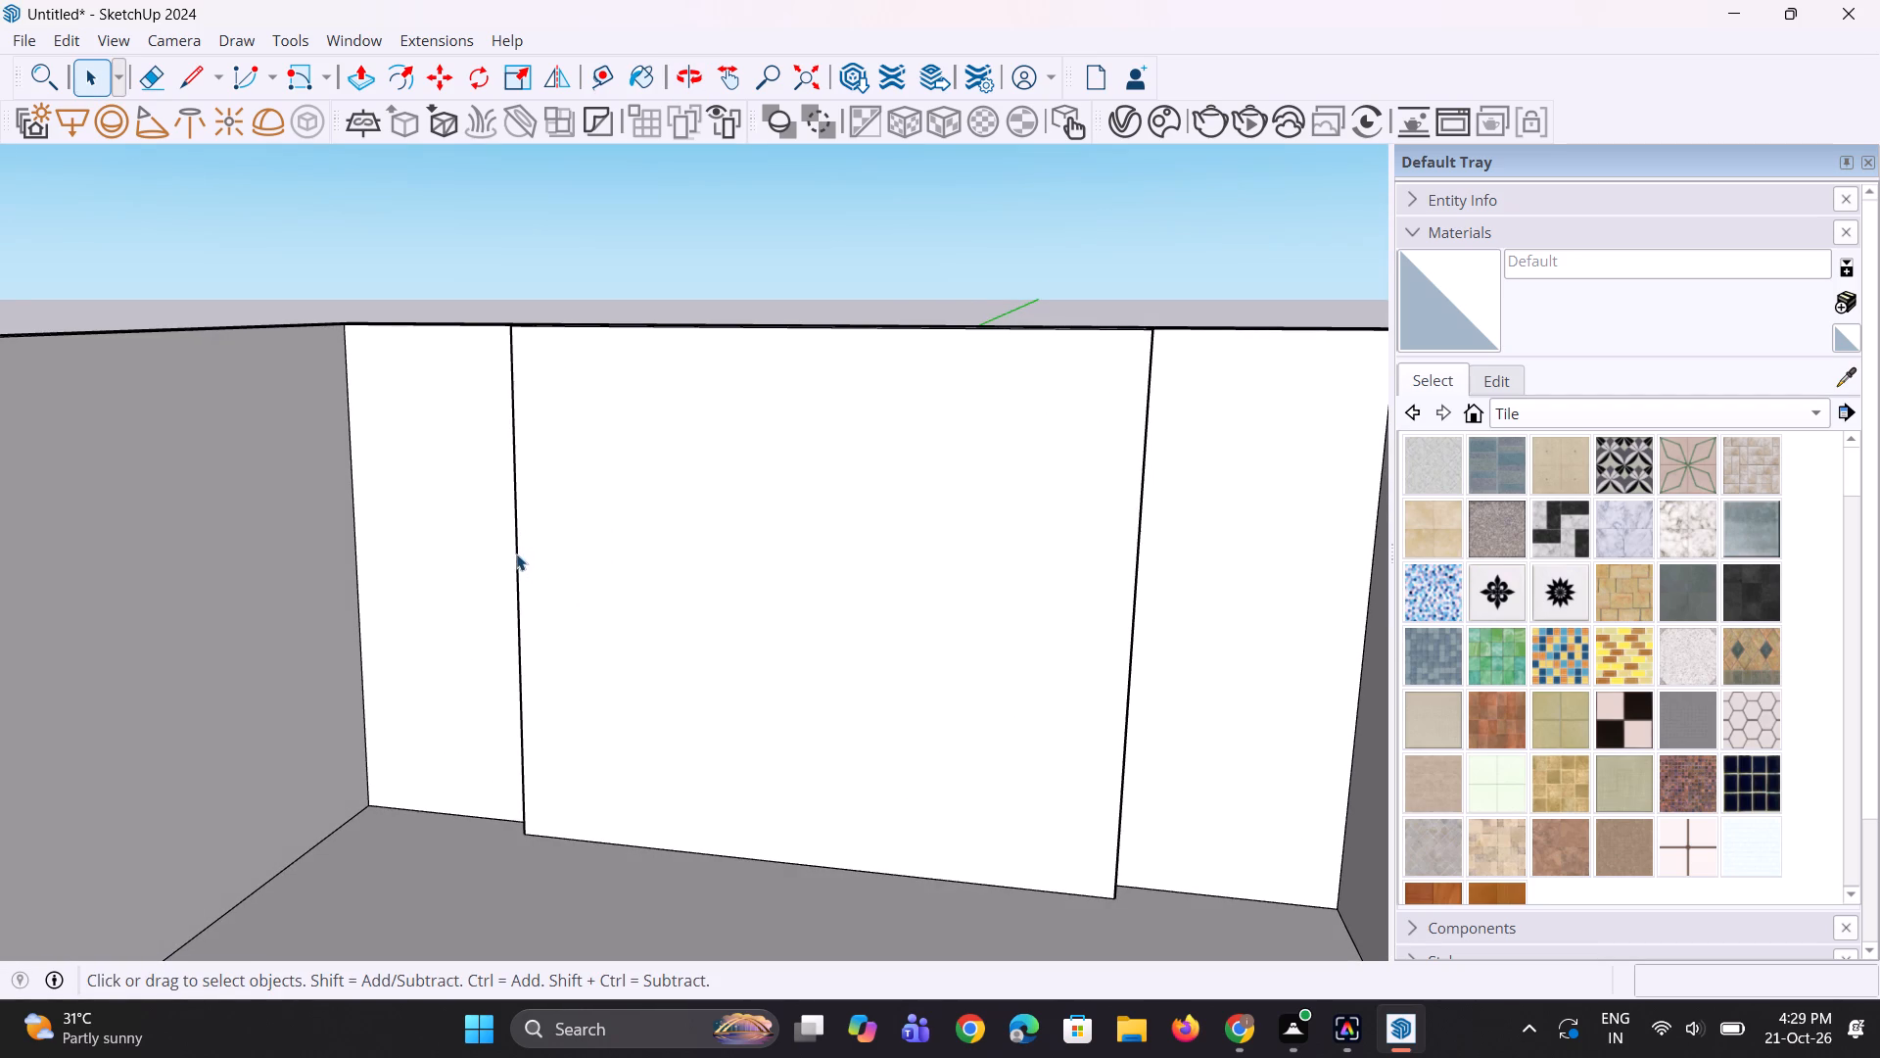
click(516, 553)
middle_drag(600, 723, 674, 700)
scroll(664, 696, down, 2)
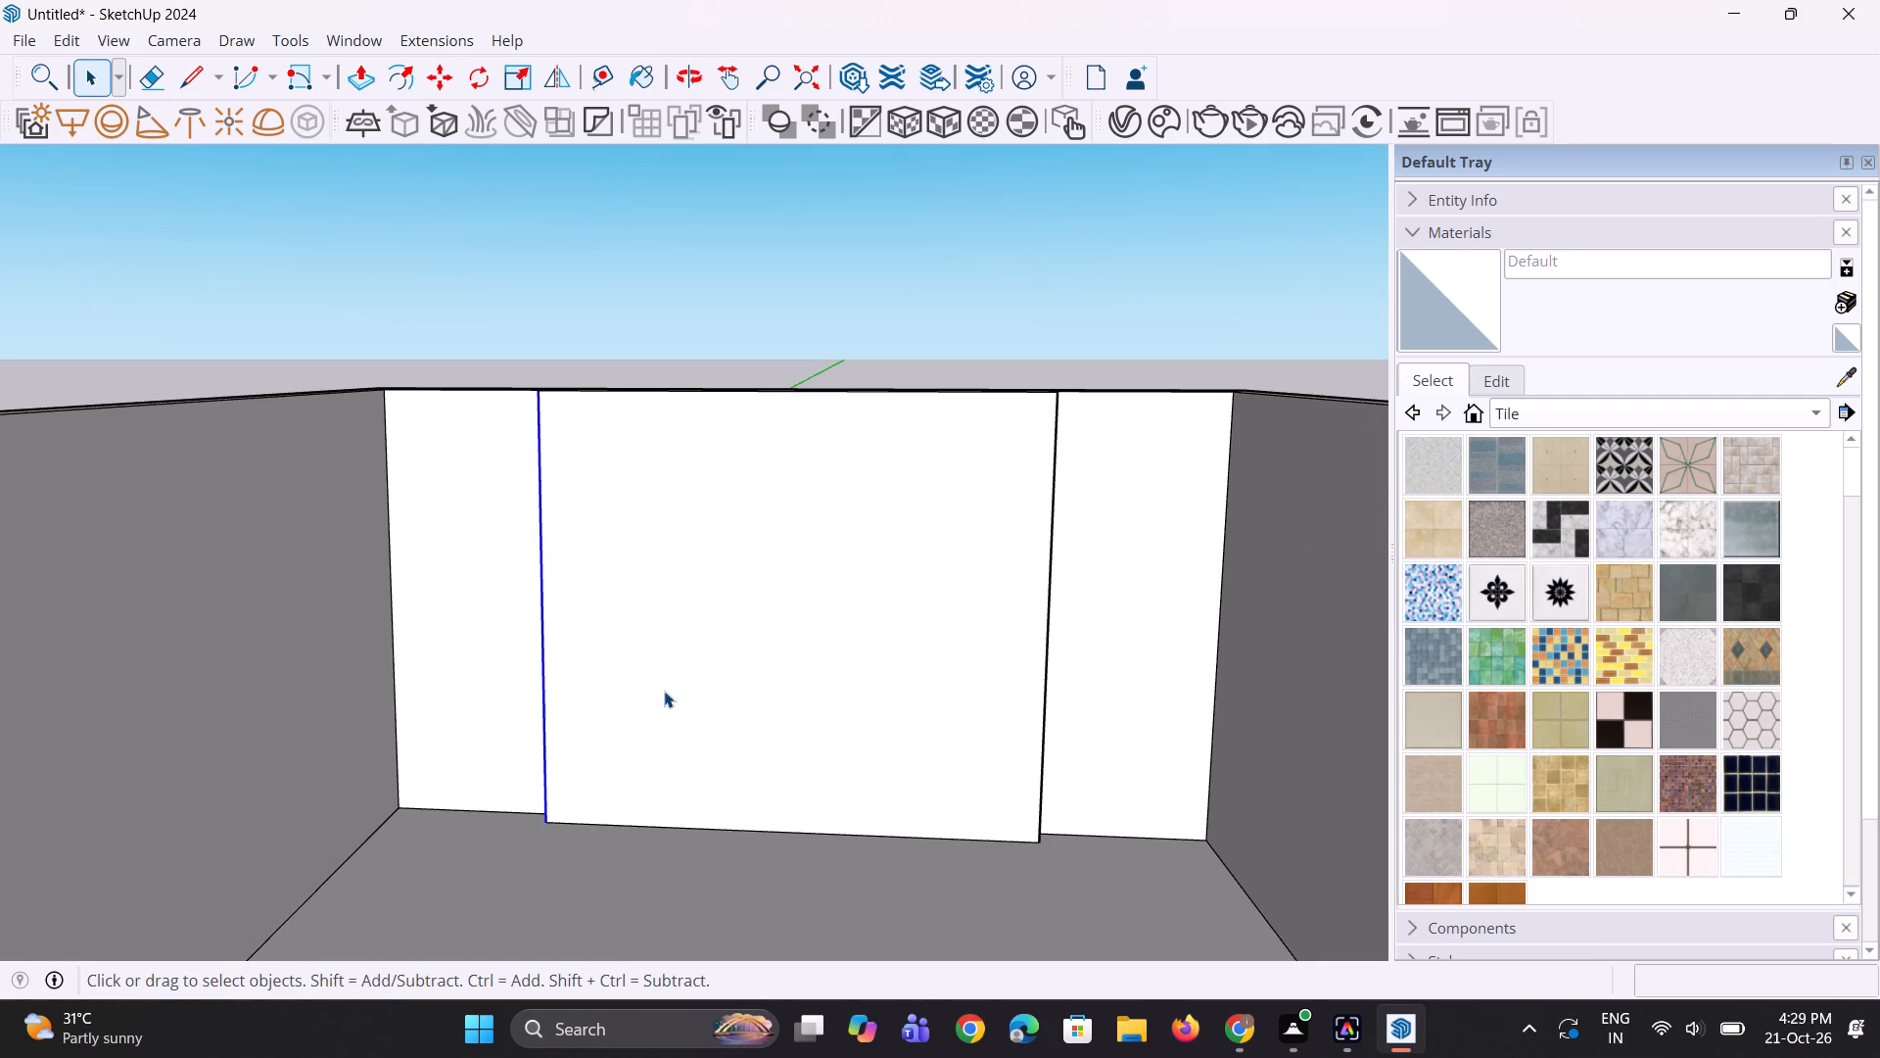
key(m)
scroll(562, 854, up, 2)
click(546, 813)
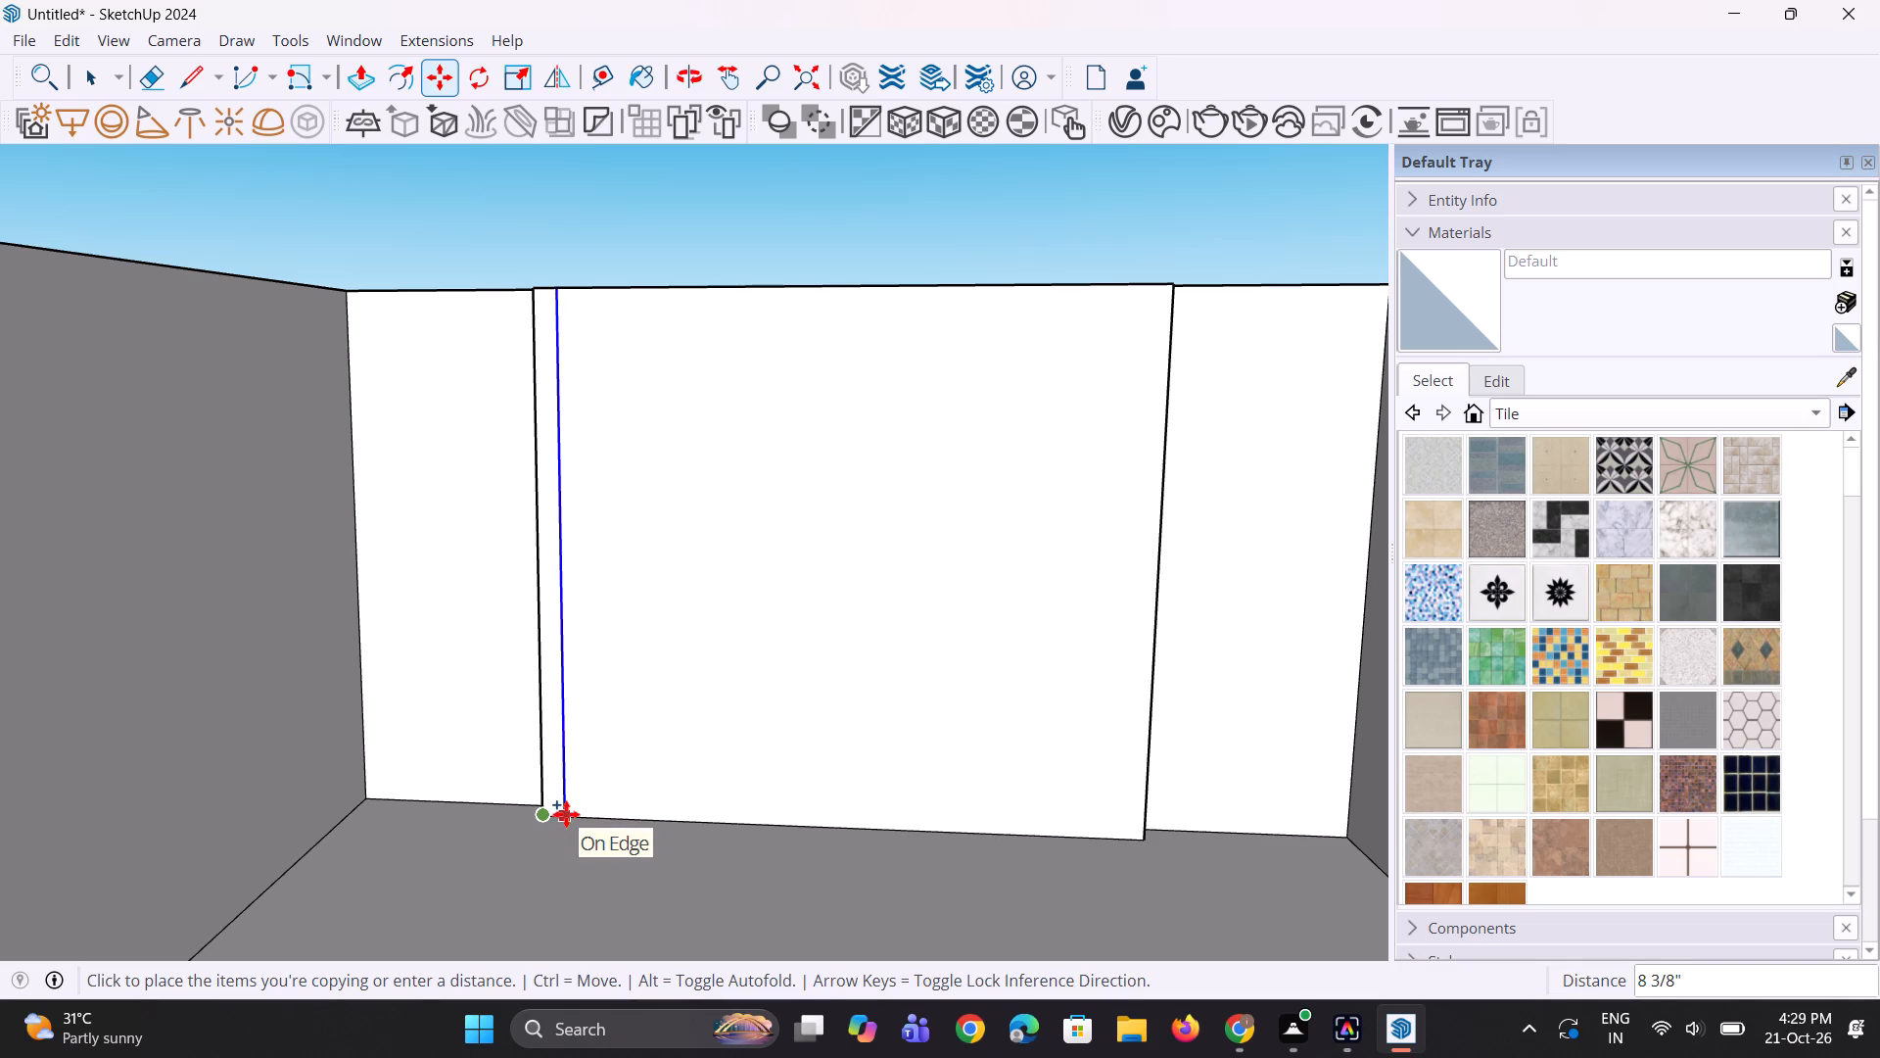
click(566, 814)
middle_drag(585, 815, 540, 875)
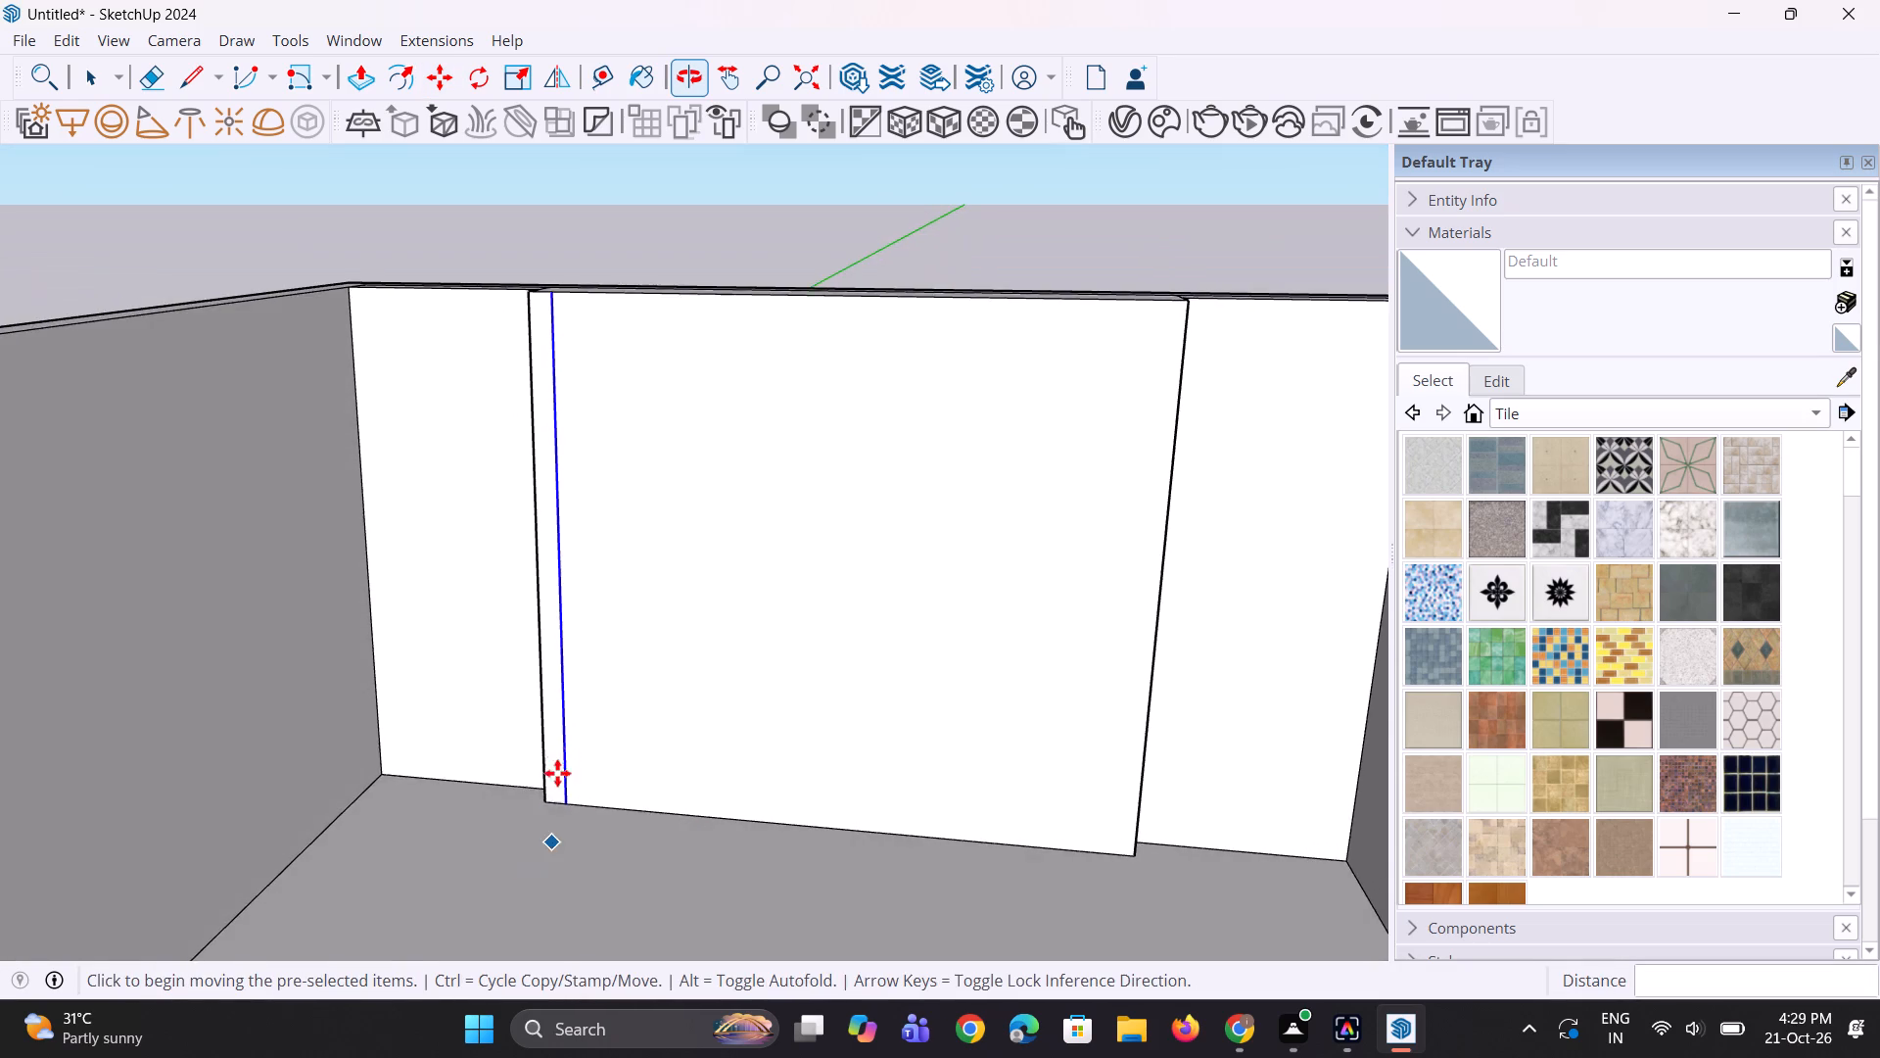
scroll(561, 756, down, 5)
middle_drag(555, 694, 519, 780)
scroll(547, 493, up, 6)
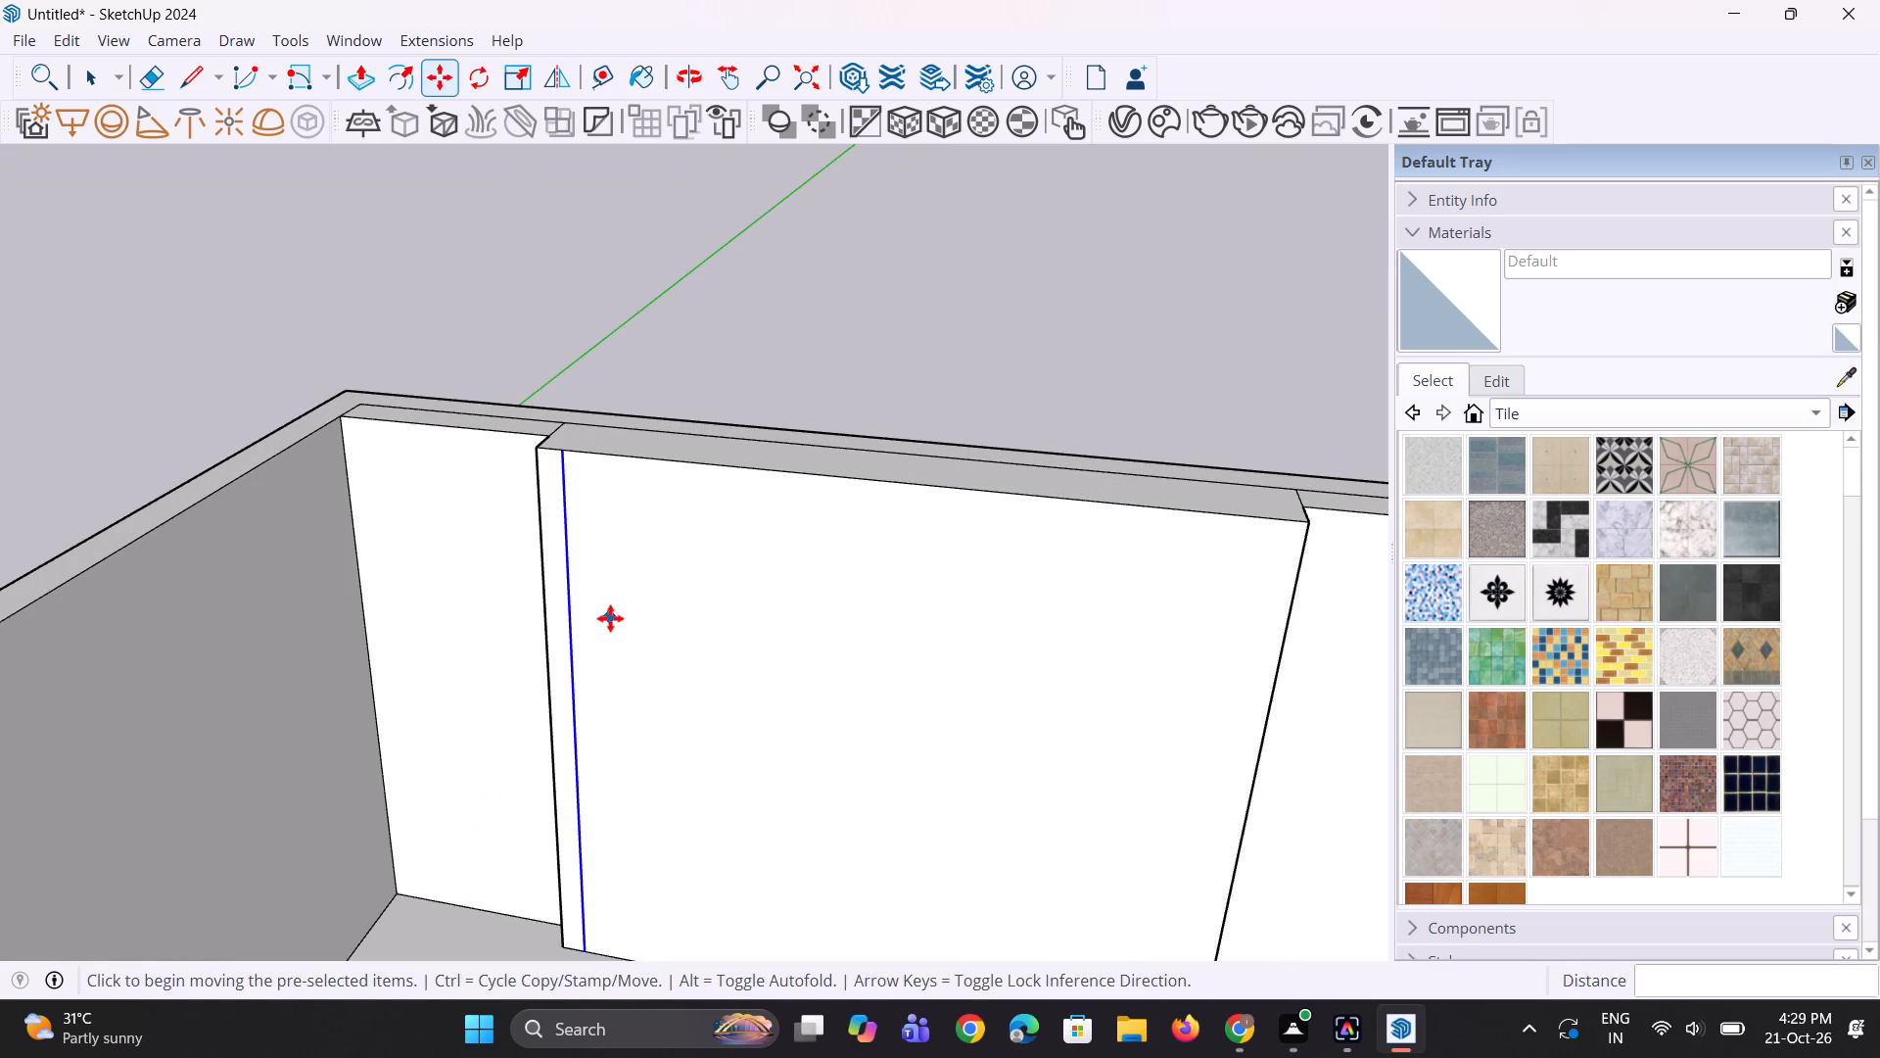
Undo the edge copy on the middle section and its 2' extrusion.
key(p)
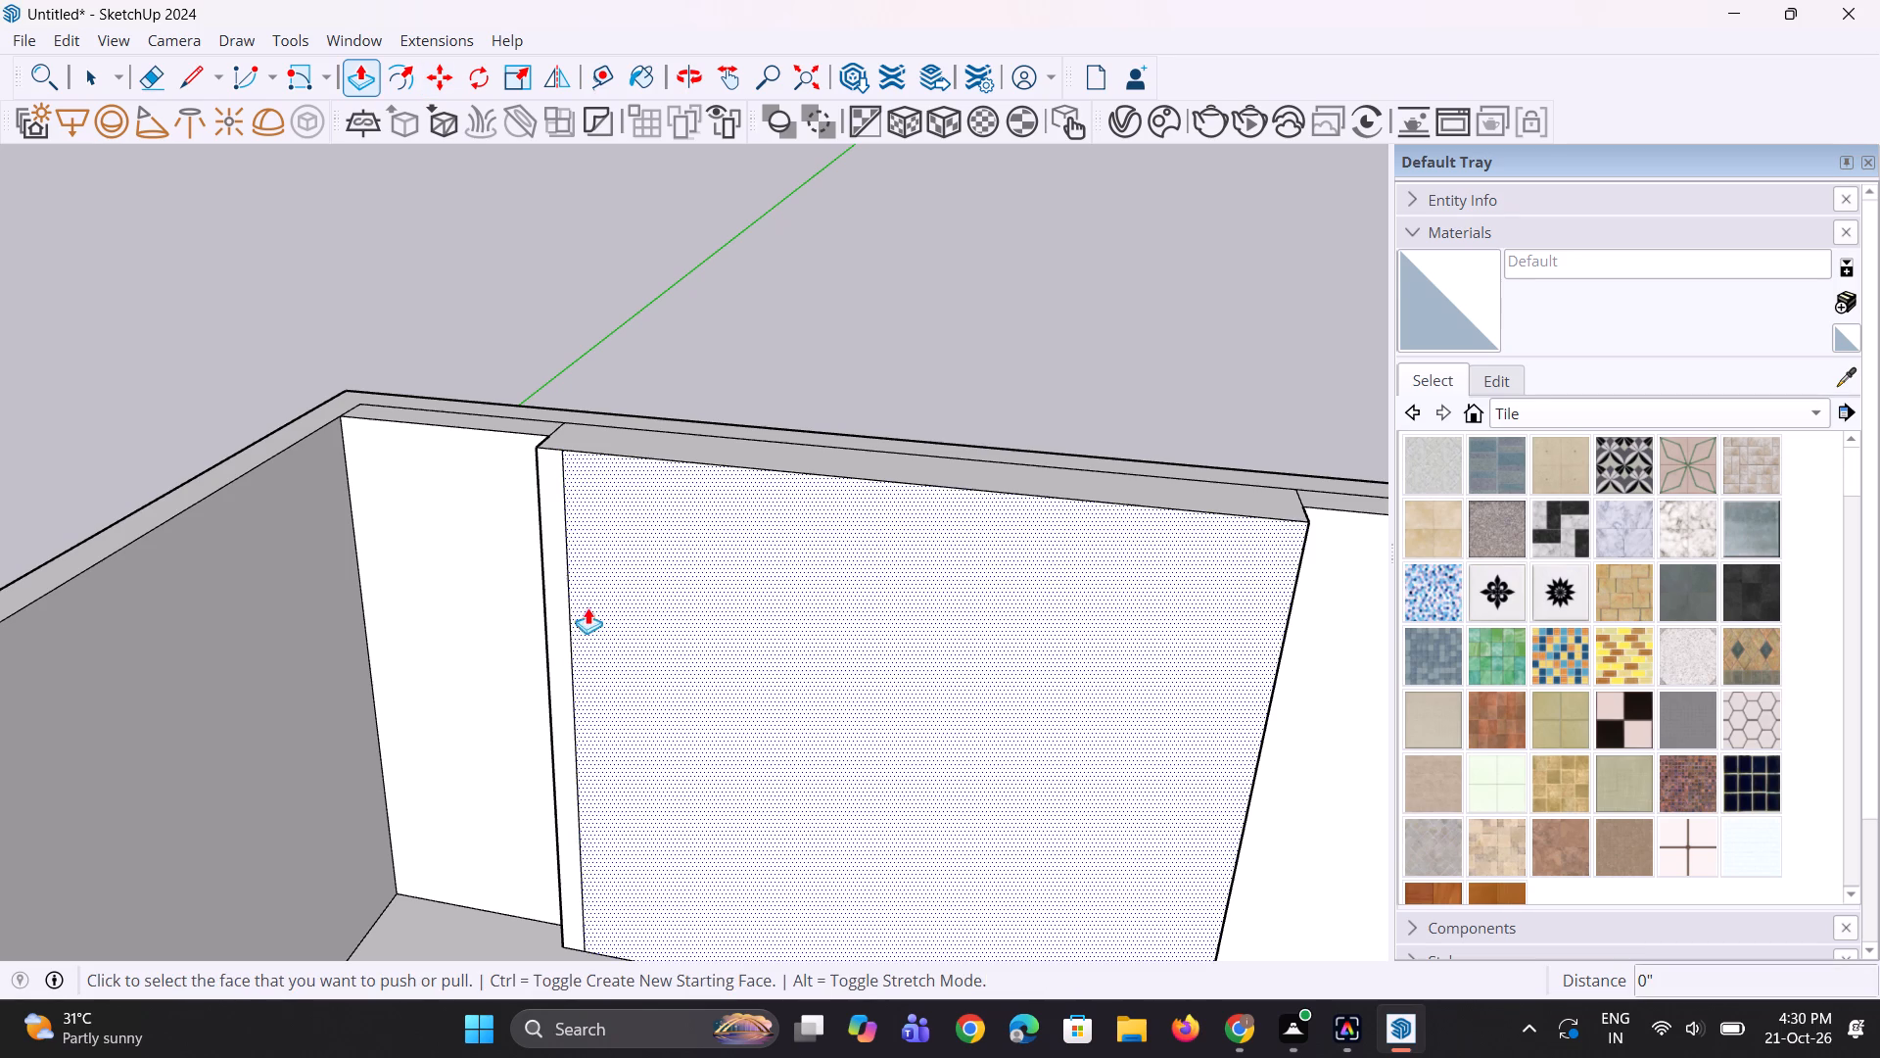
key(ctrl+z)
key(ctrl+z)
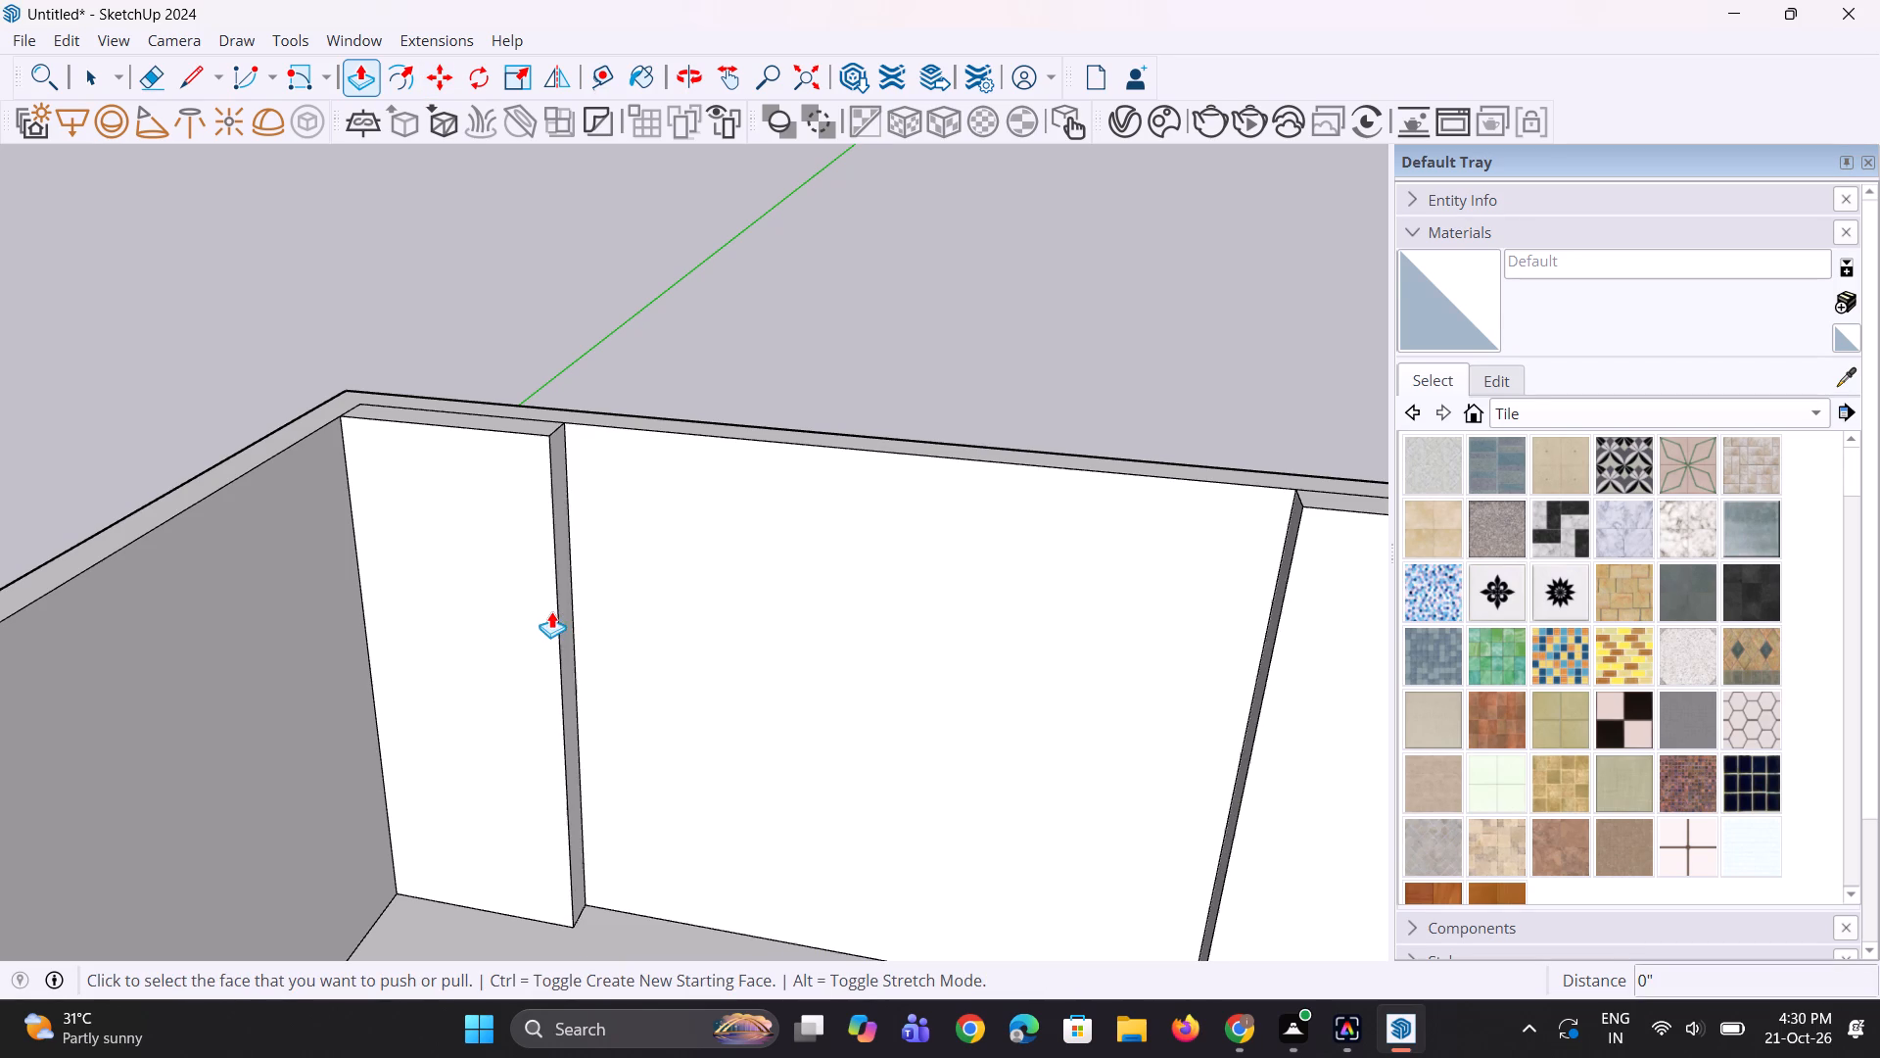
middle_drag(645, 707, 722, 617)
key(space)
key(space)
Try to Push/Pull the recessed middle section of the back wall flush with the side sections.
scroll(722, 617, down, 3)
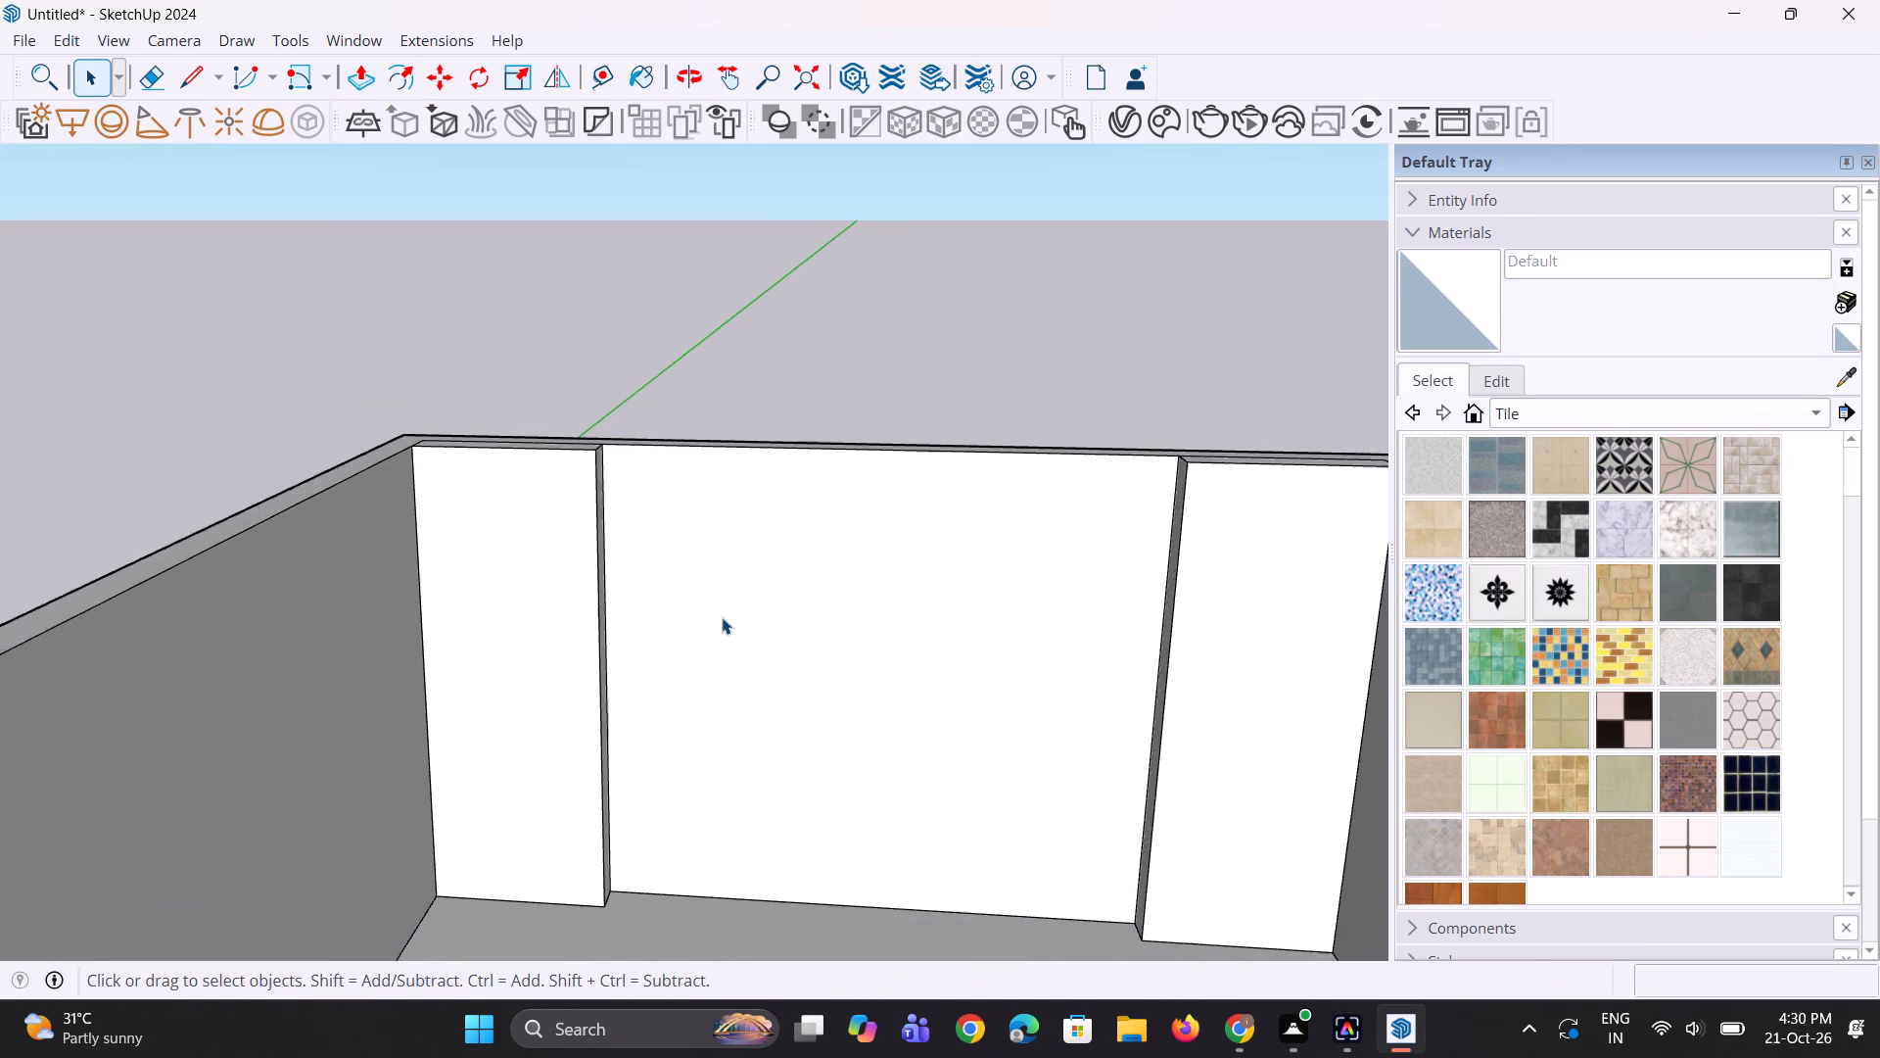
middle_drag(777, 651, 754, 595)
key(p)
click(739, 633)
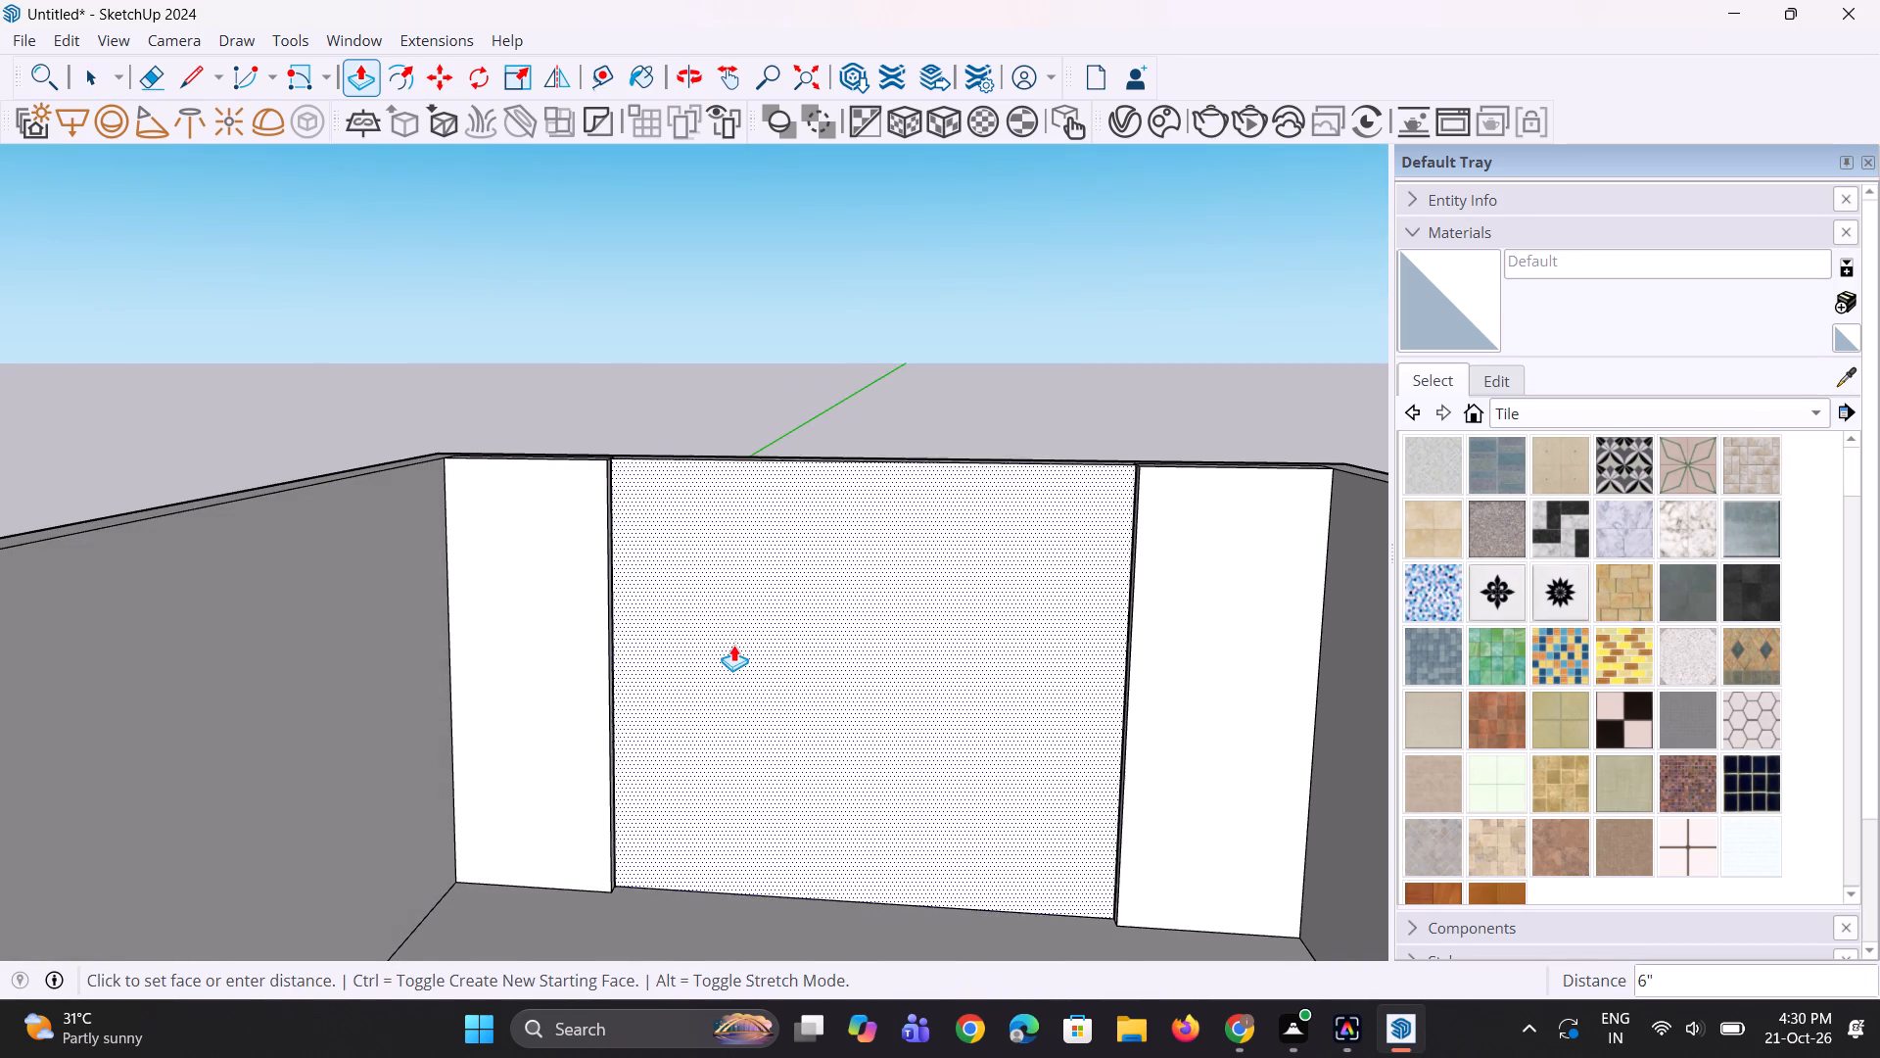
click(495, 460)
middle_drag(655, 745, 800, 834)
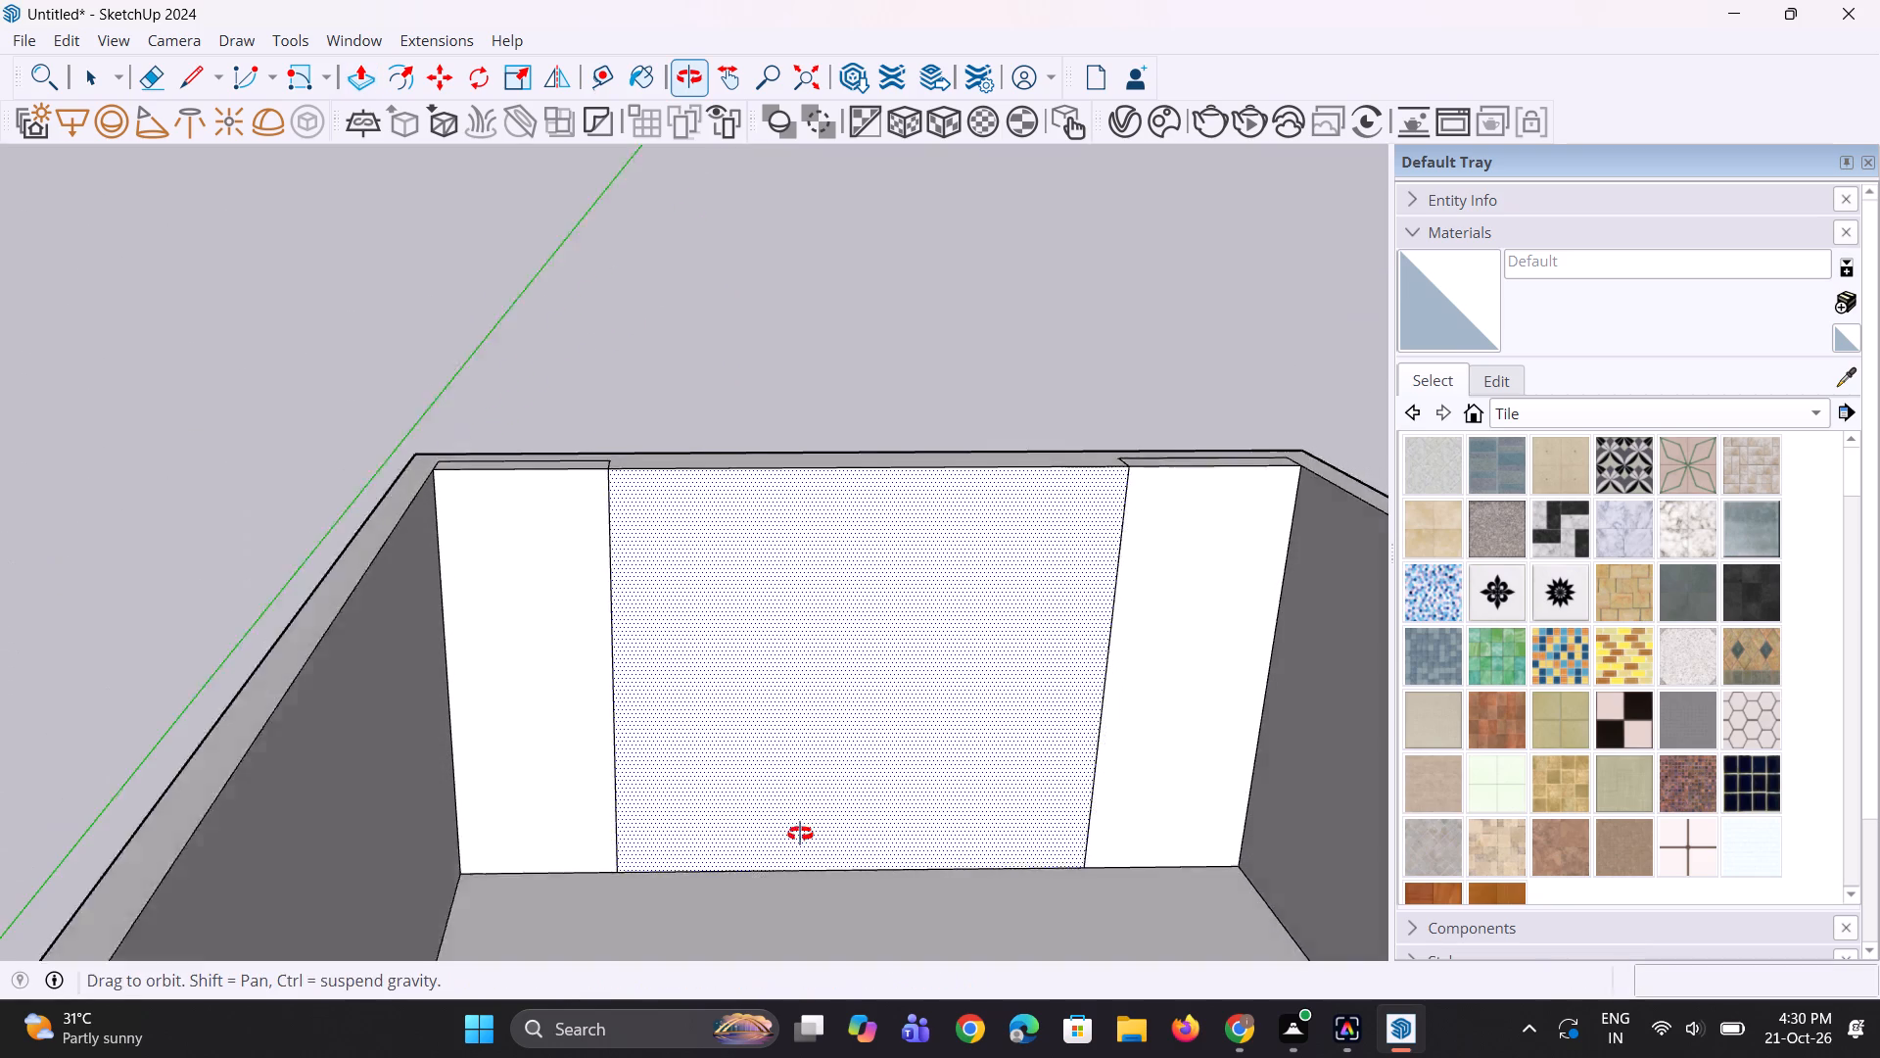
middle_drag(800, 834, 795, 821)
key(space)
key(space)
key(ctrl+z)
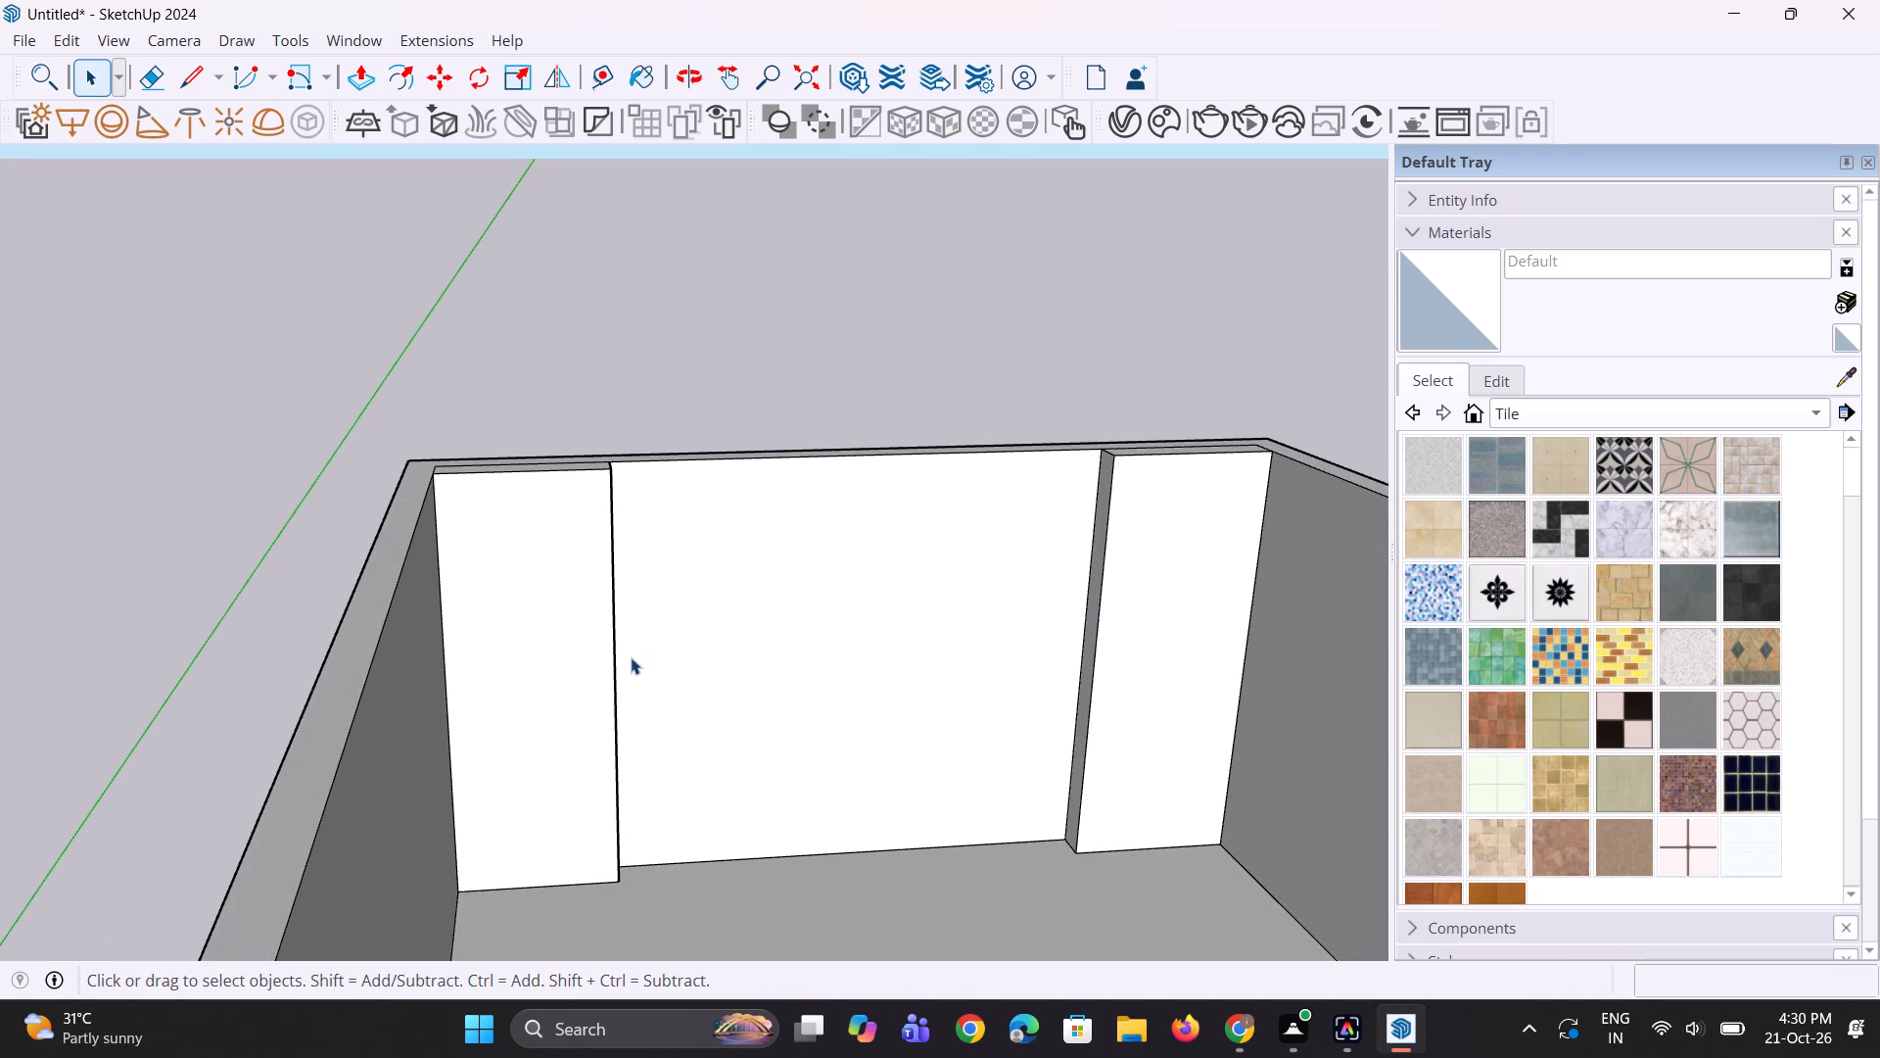
Push/Pull the back wall's recessed middle section flush with the front face of the left-hand section.
key(p)
click(708, 658)
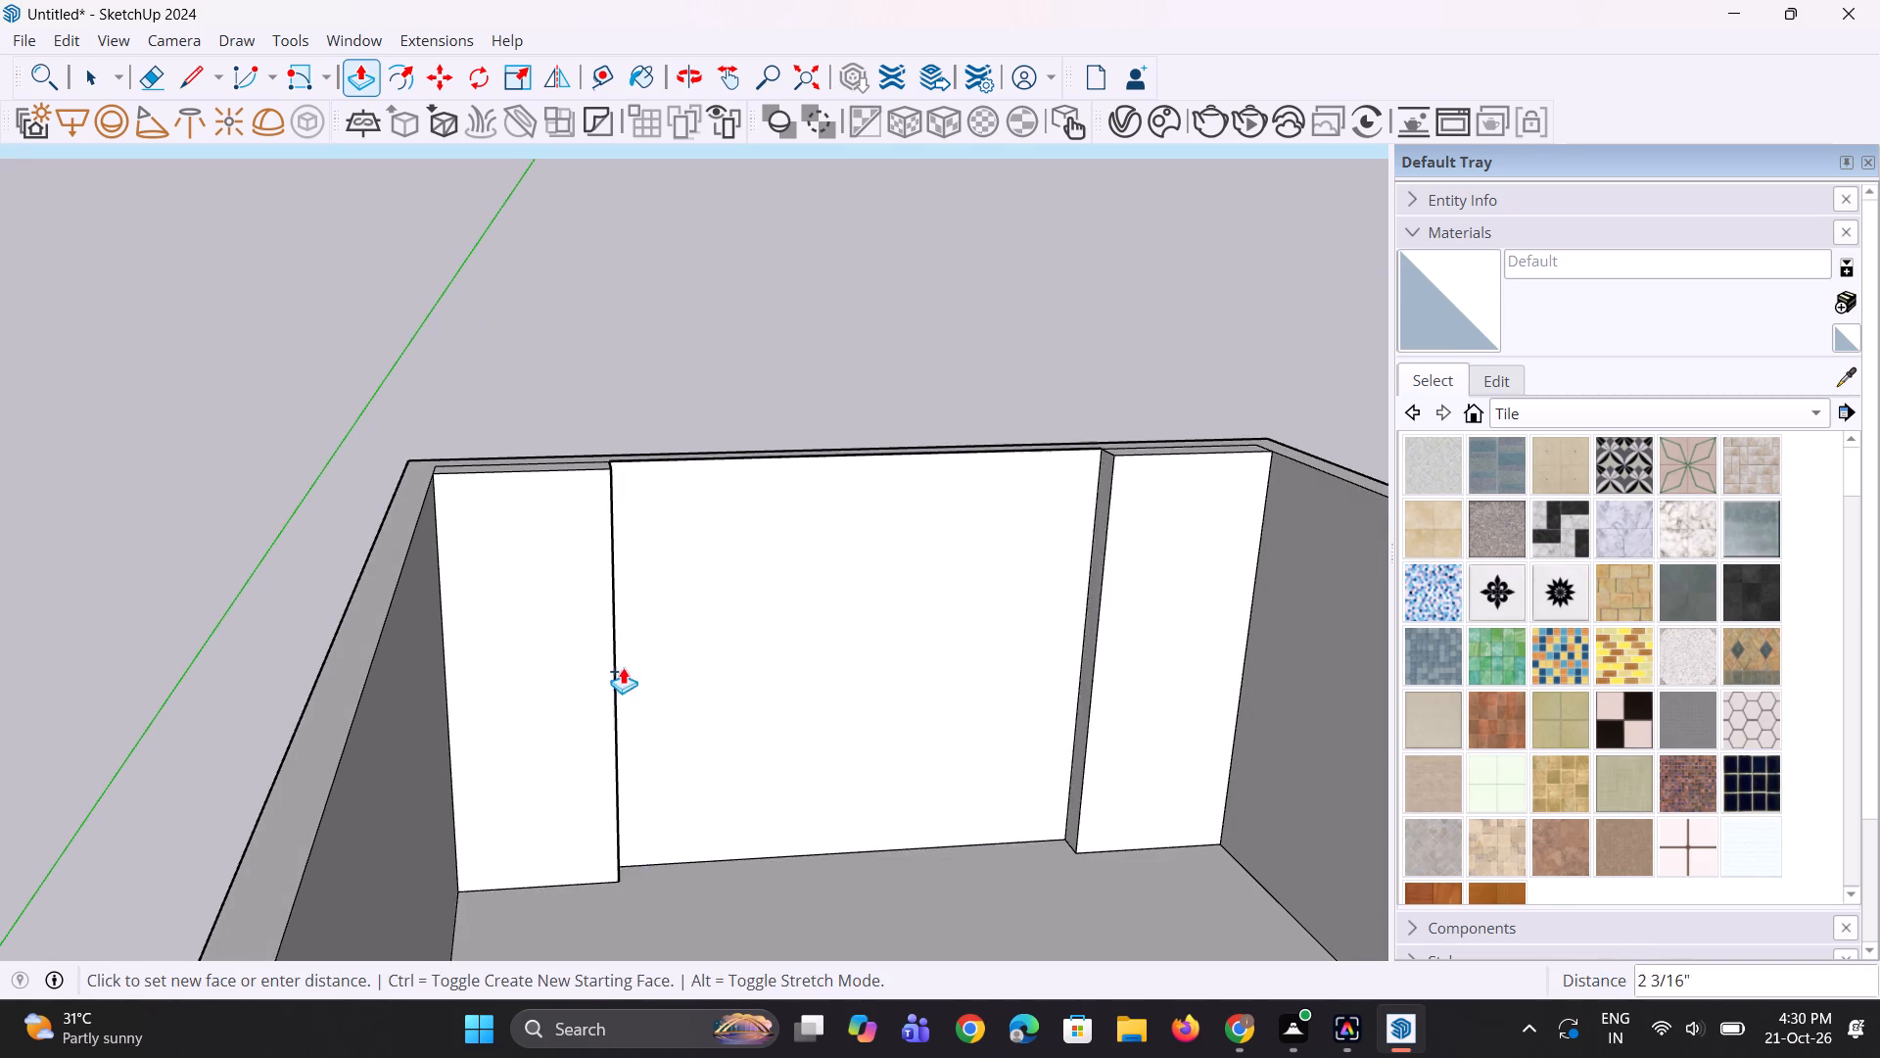
click(556, 704)
middle_drag(727, 738, 697, 665)
key(space)
key(space)
Copy the vertical edge between the back wall's left-hand and middle sections about 6 7/16" into the middle section.
click(615, 776)
scroll(593, 932, up, 2)
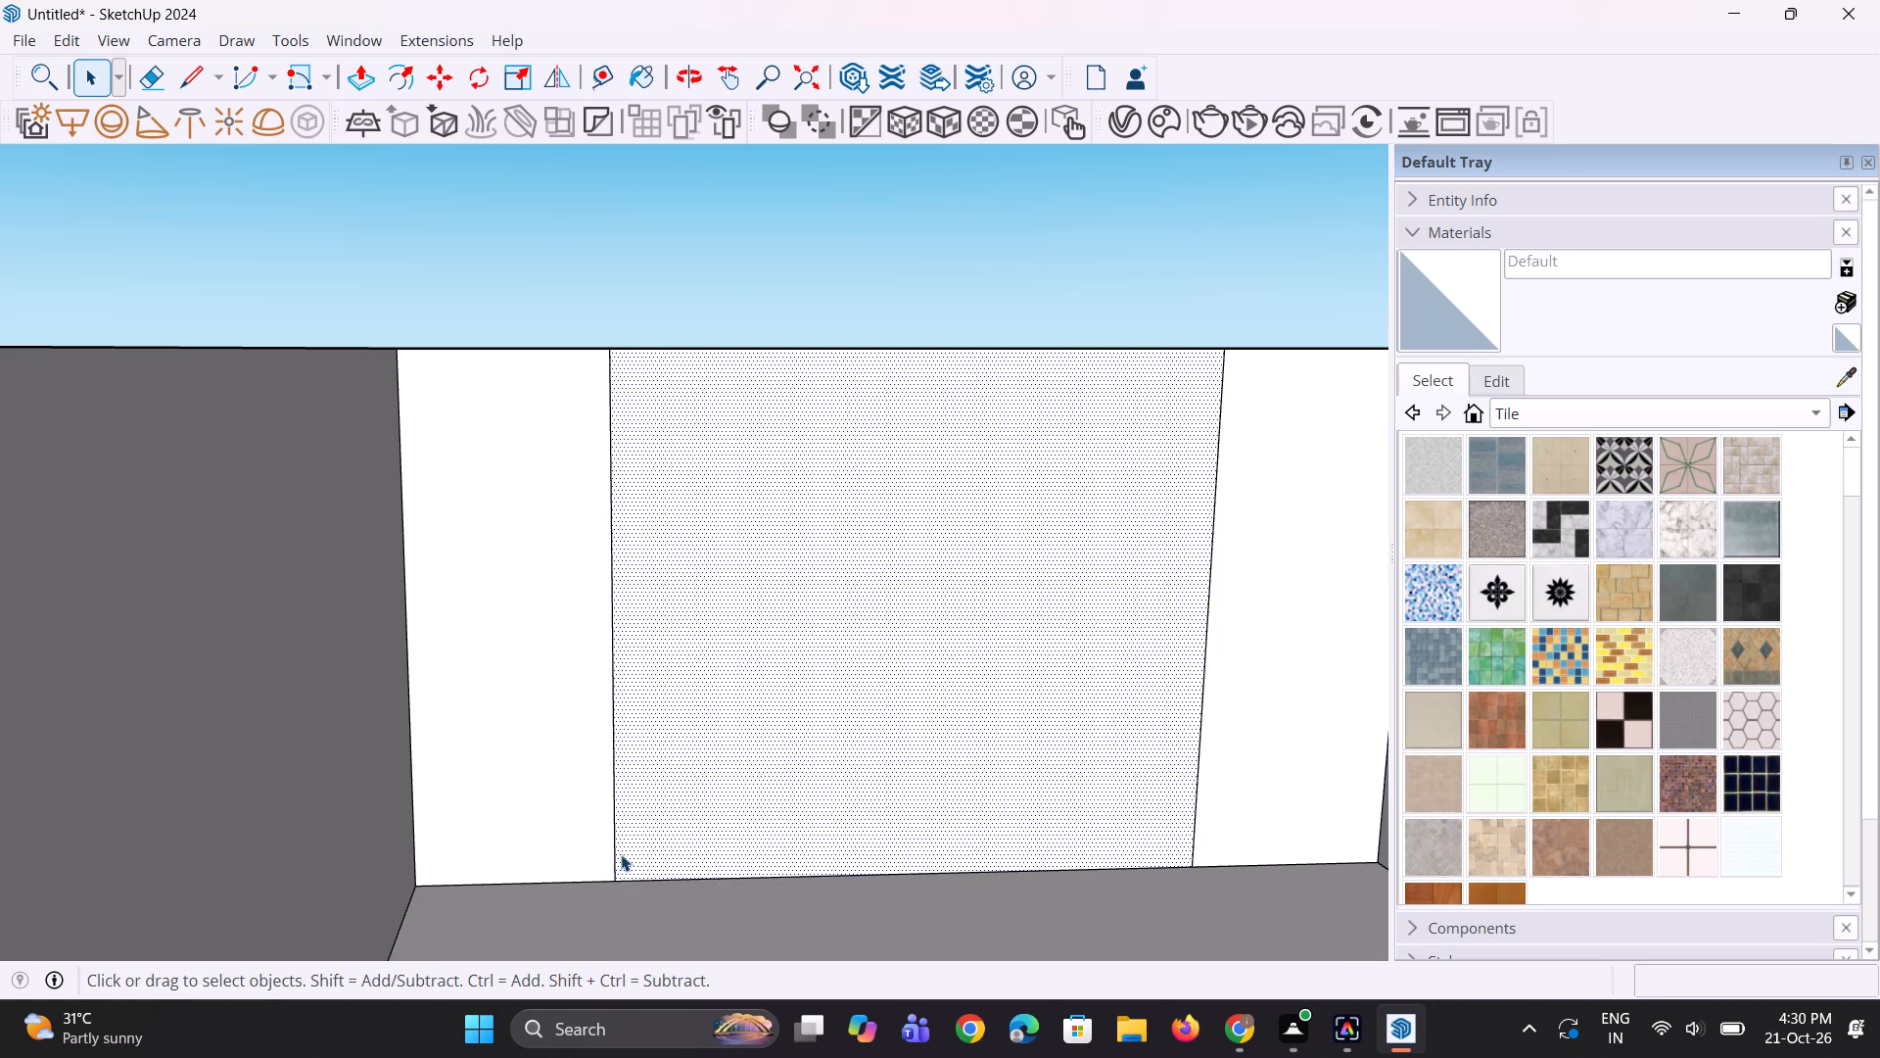
click(613, 847)
scroll(604, 886, up, 2)
key(m)
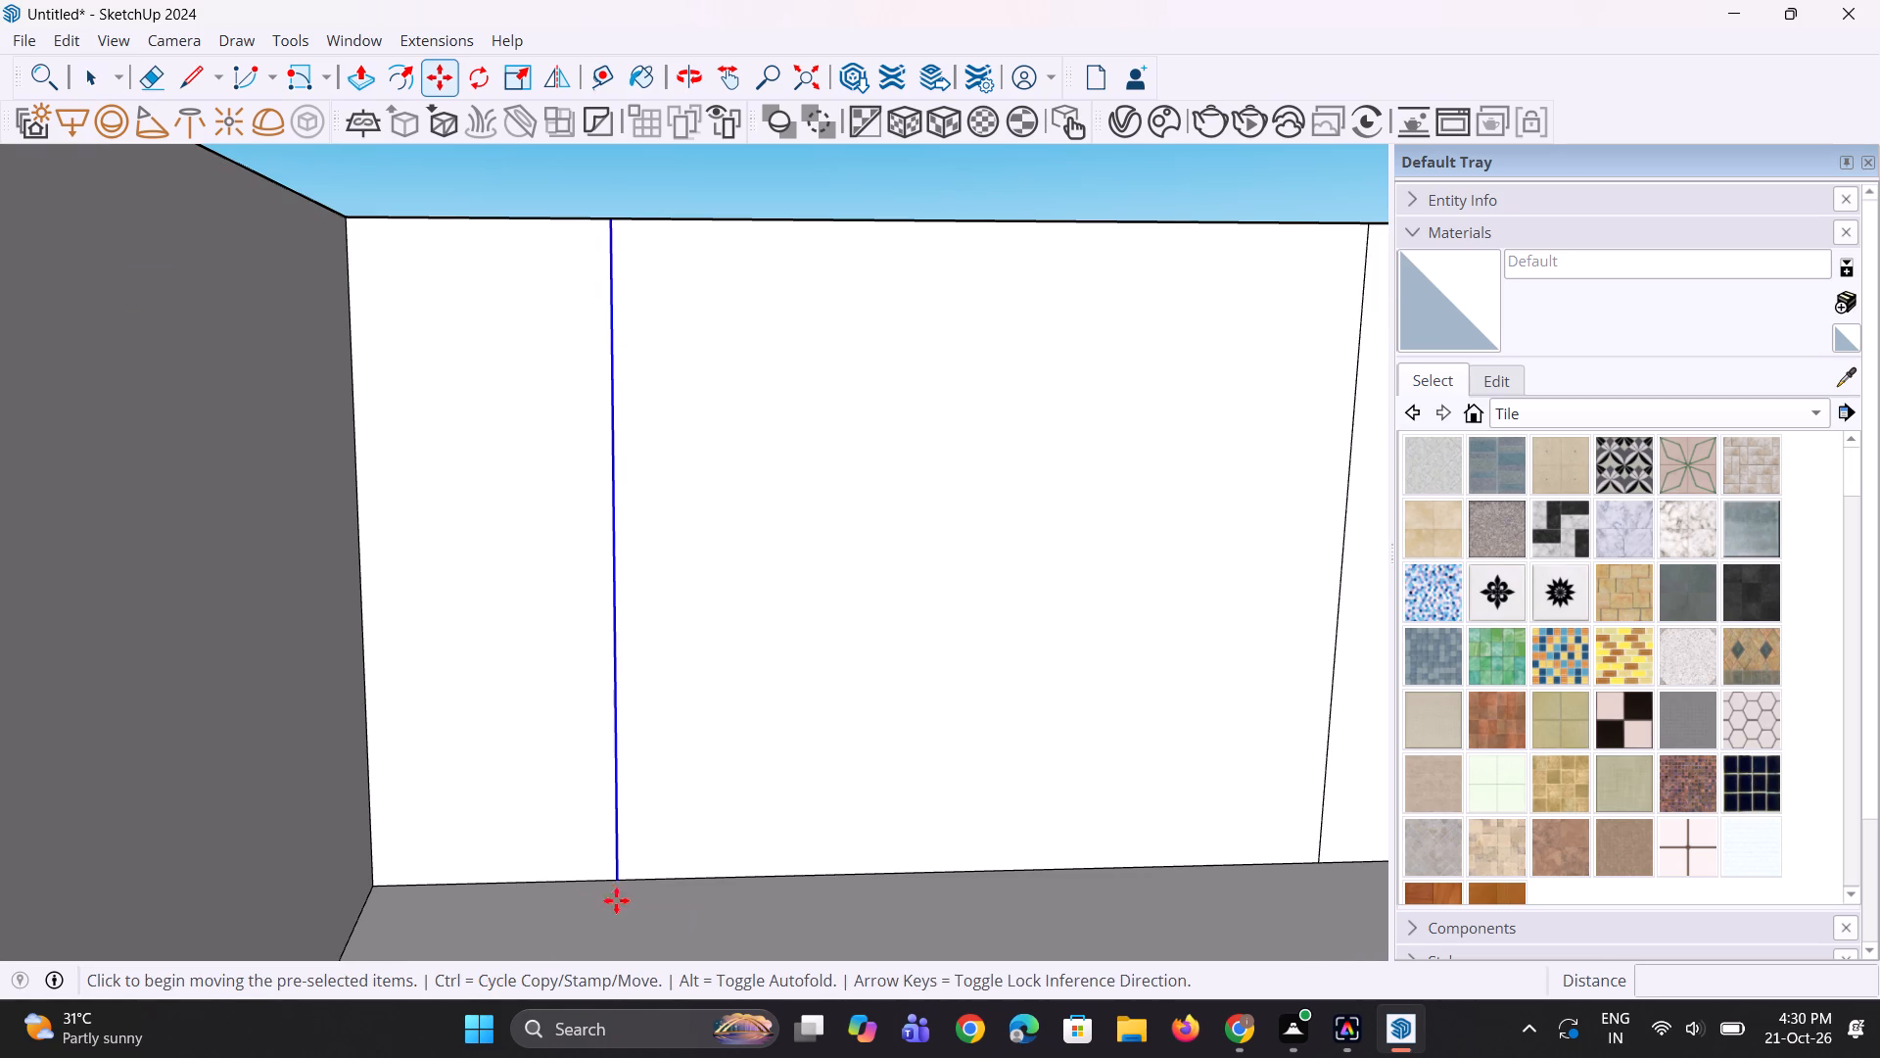
ctrl+scroll(617, 901, up, 2)
click(621, 873)
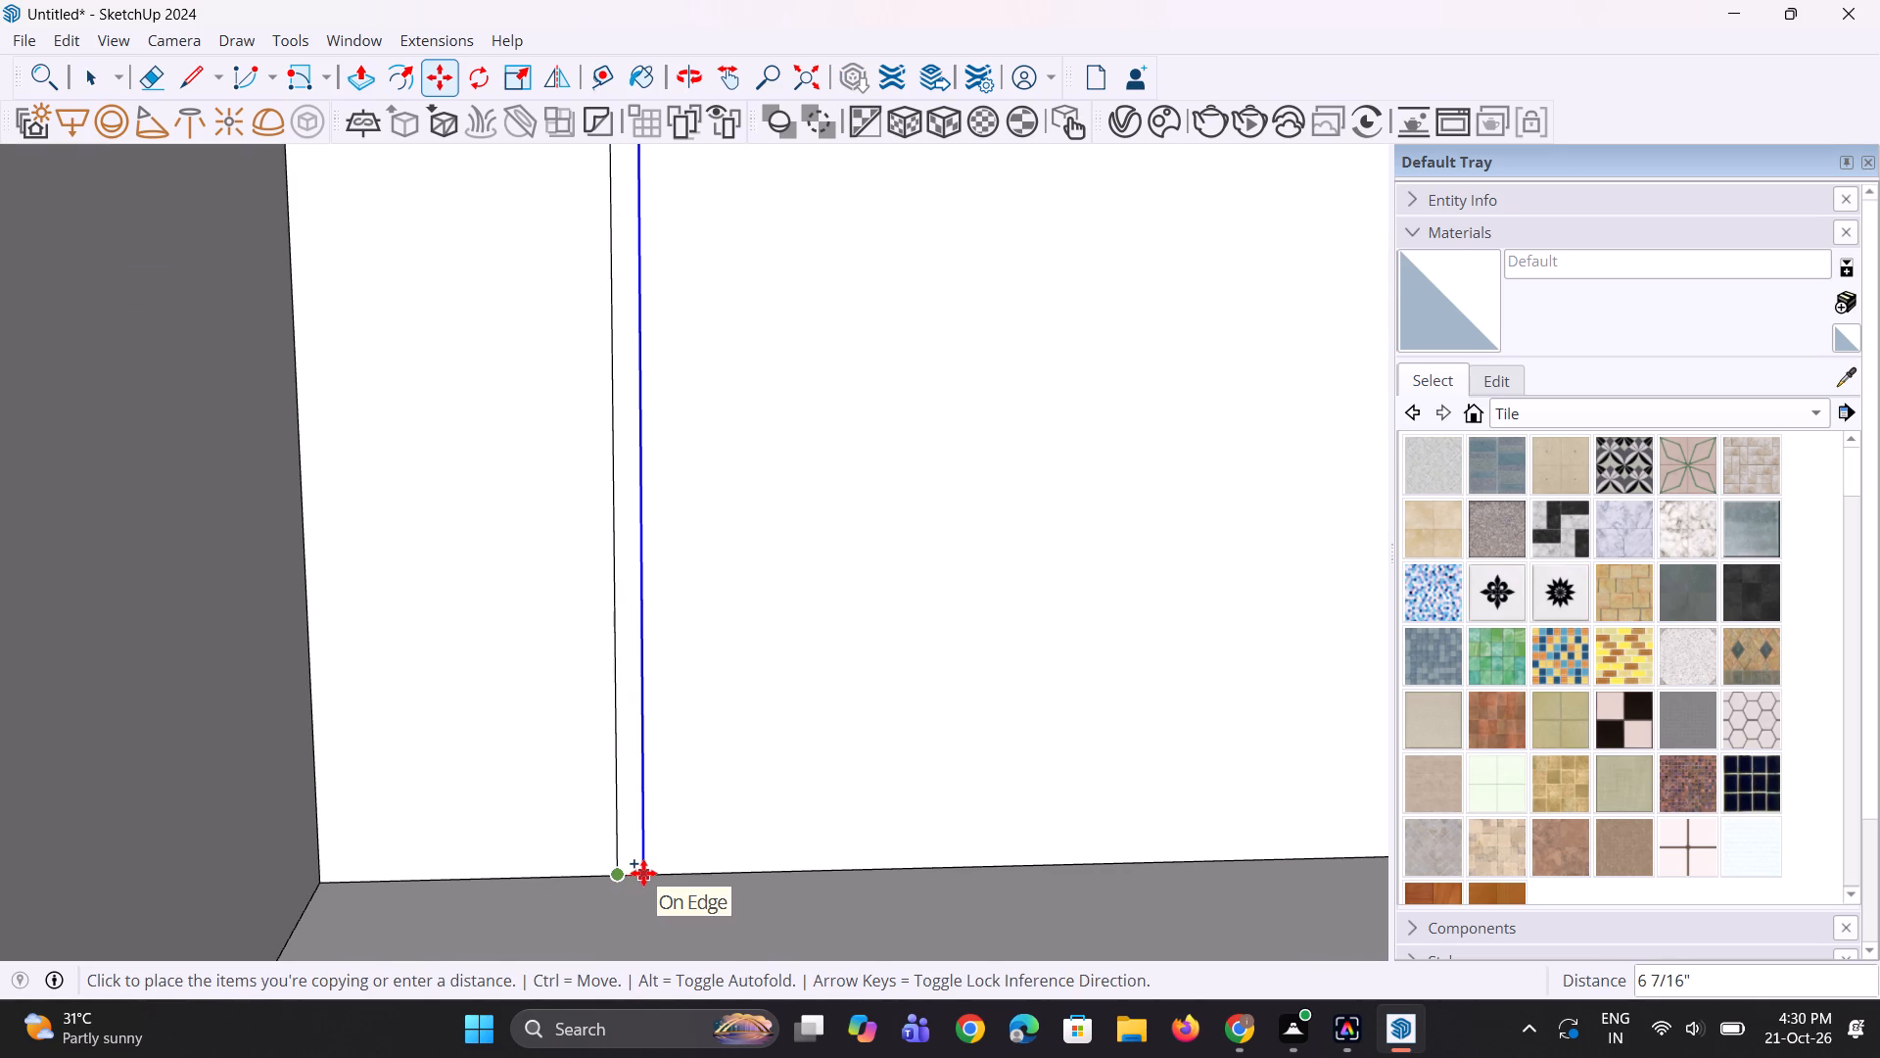
click(643, 873)
scroll(632, 880, down, 4)
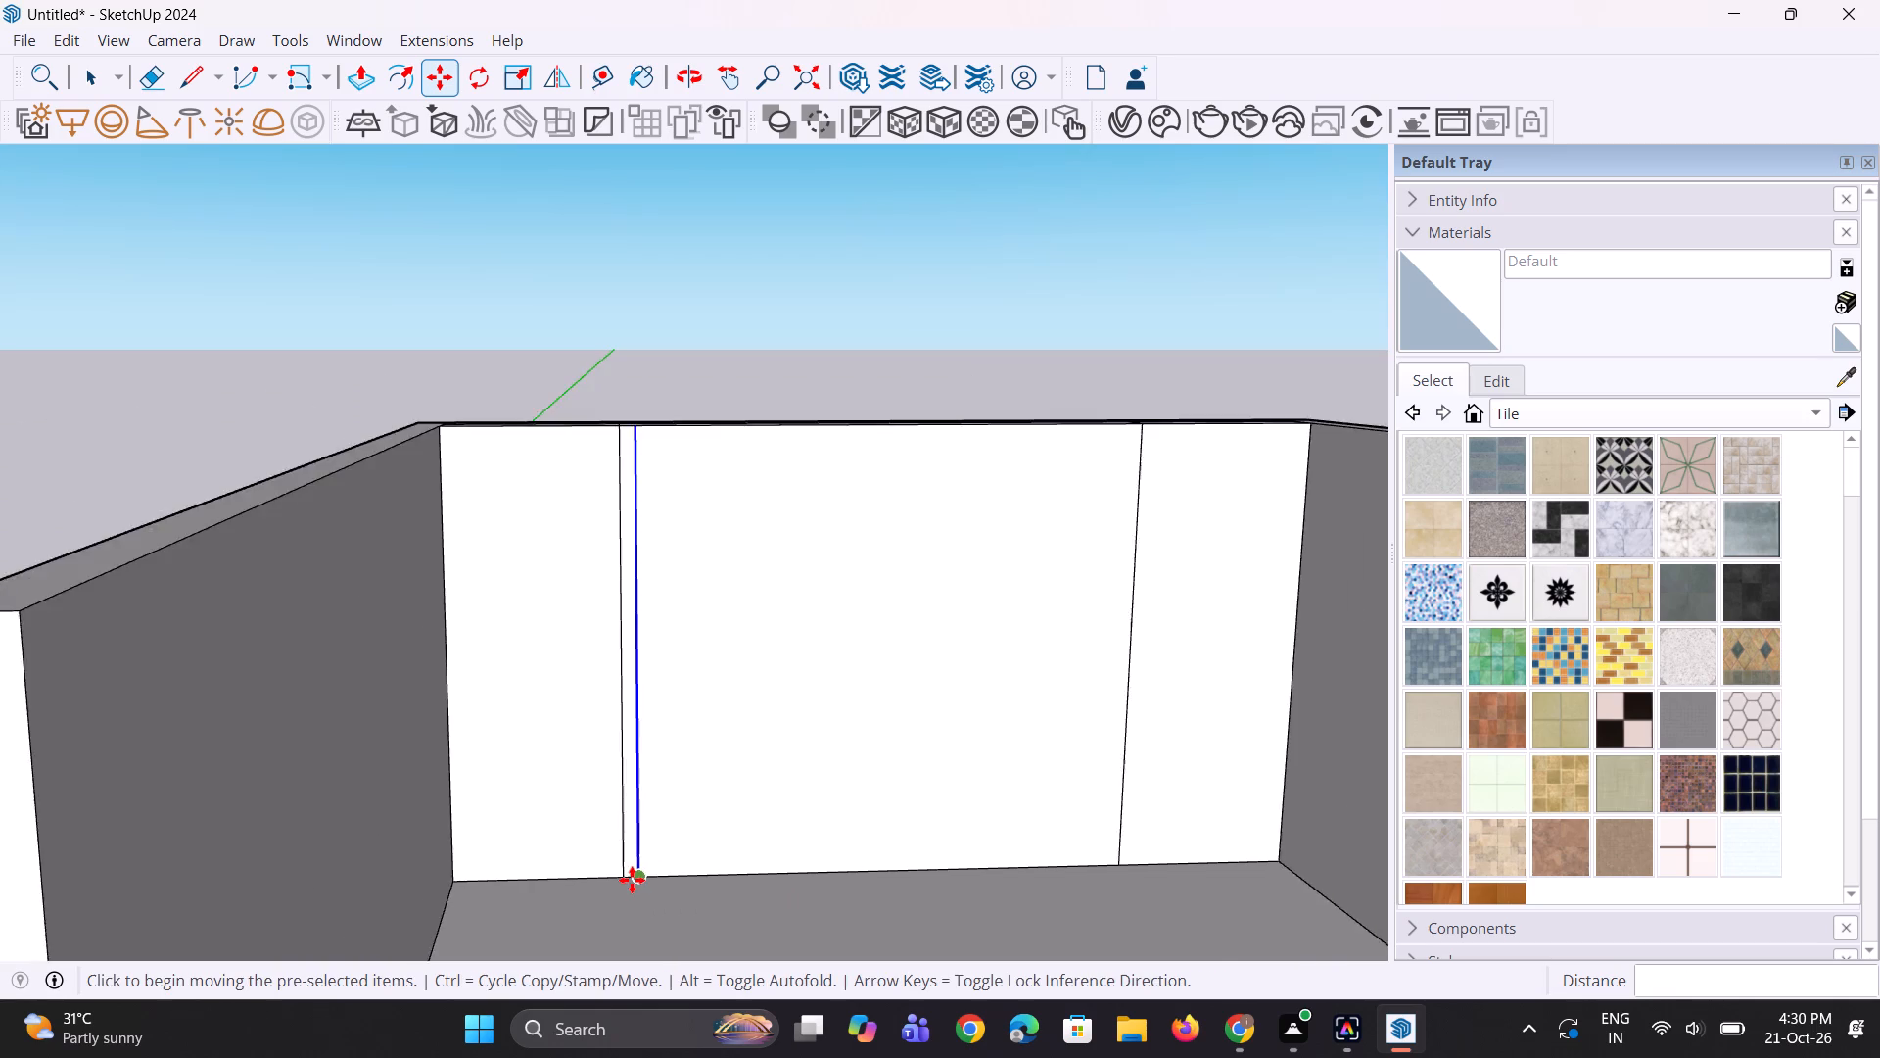
scroll(632, 880, down, 5)
middle_drag(620, 868, 540, 904)
scroll(558, 868, down, 1)
key(space)
scroll(728, 511, up, 1)
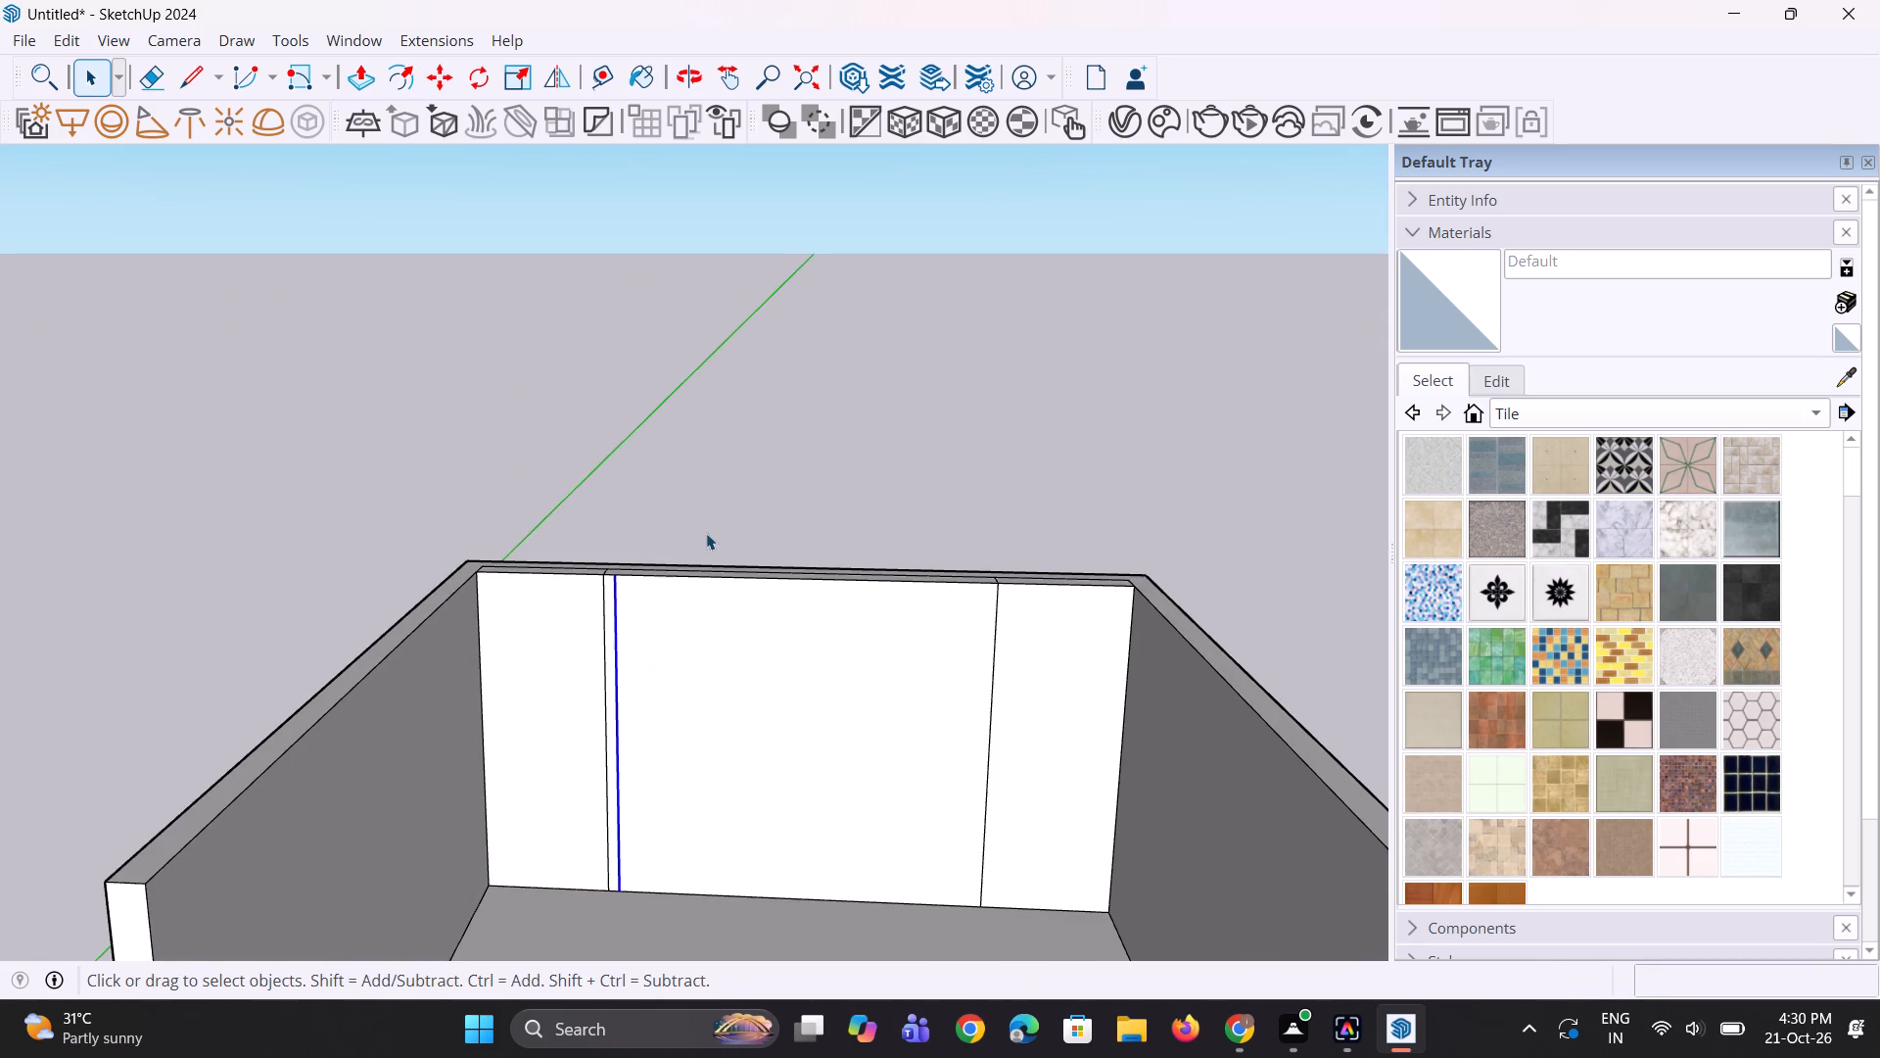
click(706, 533)
Push/Pull the narrow strip beside the left-hand section about 10 3/8" into the room, creating a new starting face.
scroll(613, 683, up, 7)
key(p)
click(608, 674)
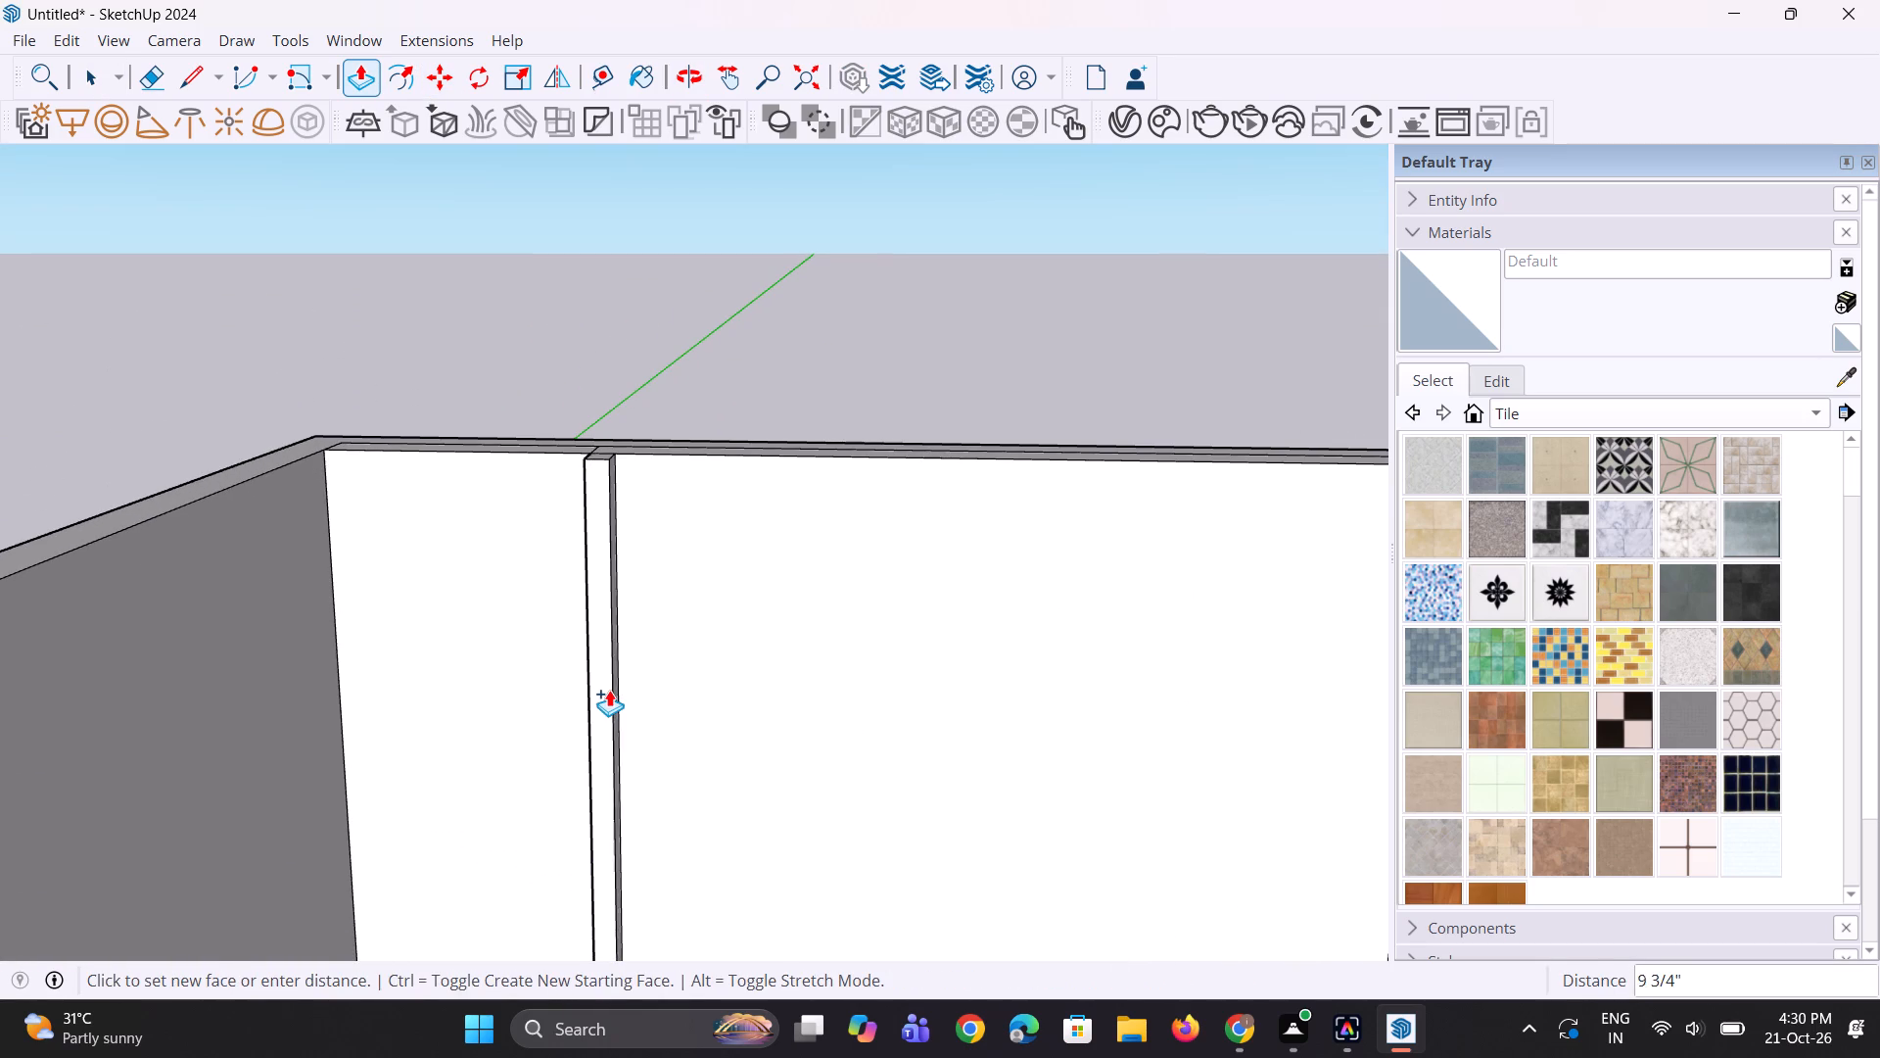
click(609, 690)
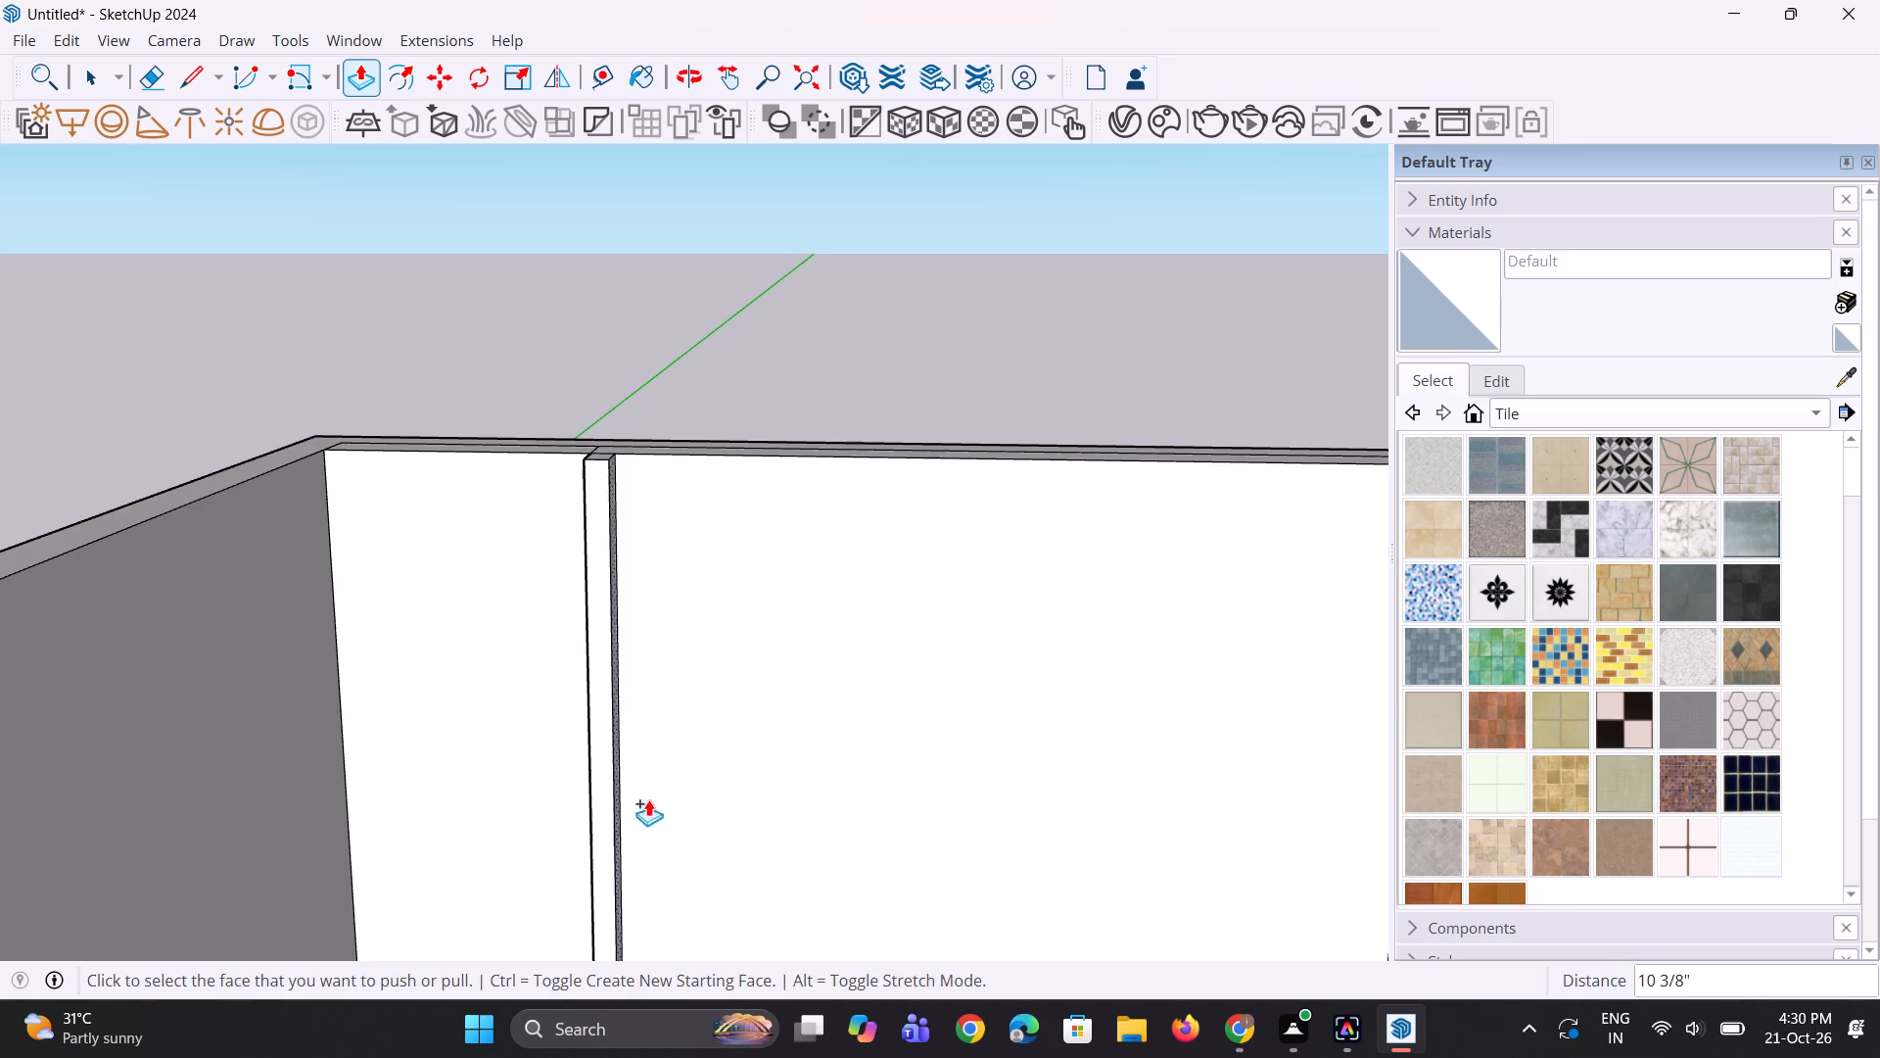
middle_drag(665, 801, 890, 849)
key(space)
key(space)
Select the side, front and top faces of the projecting strip and make them into a slat group.
scroll(607, 696, up, 5)
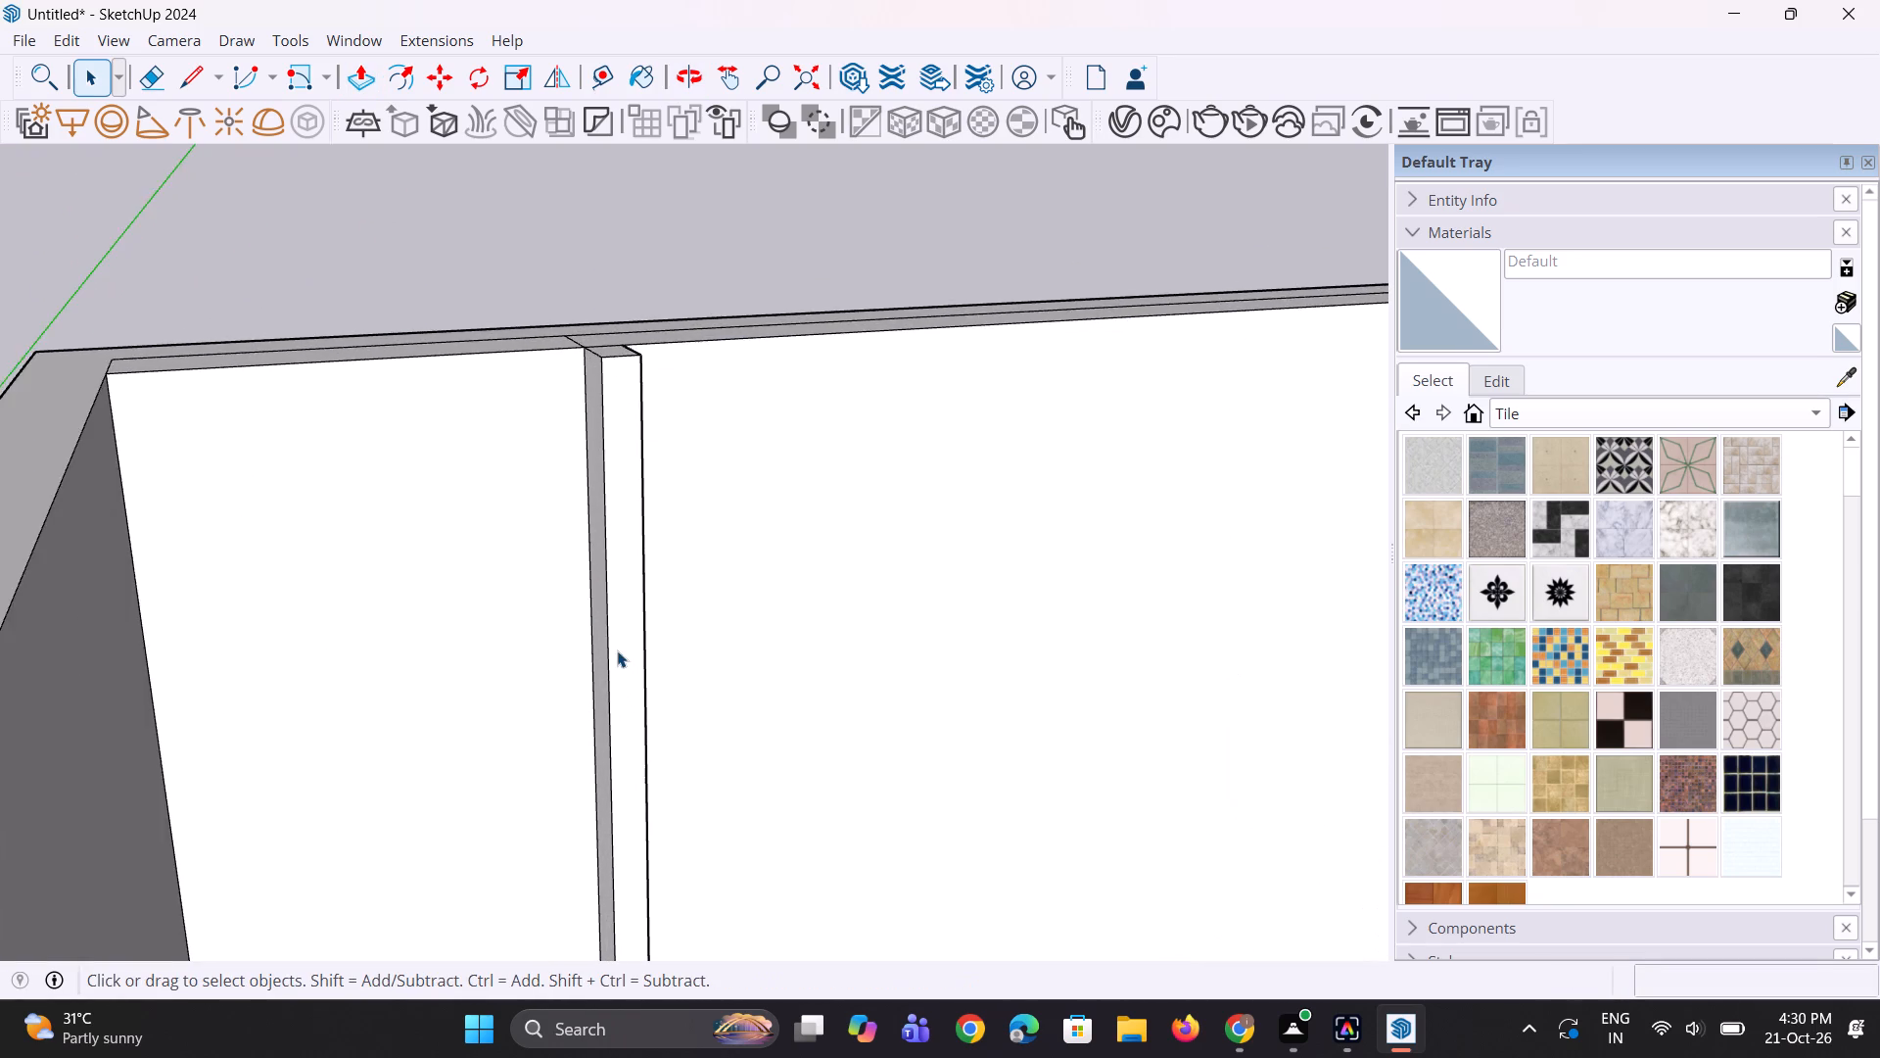
scroll(617, 650, up, 2)
click(592, 618)
ctrl+click(628, 687)
middle_drag(739, 712, 588, 739)
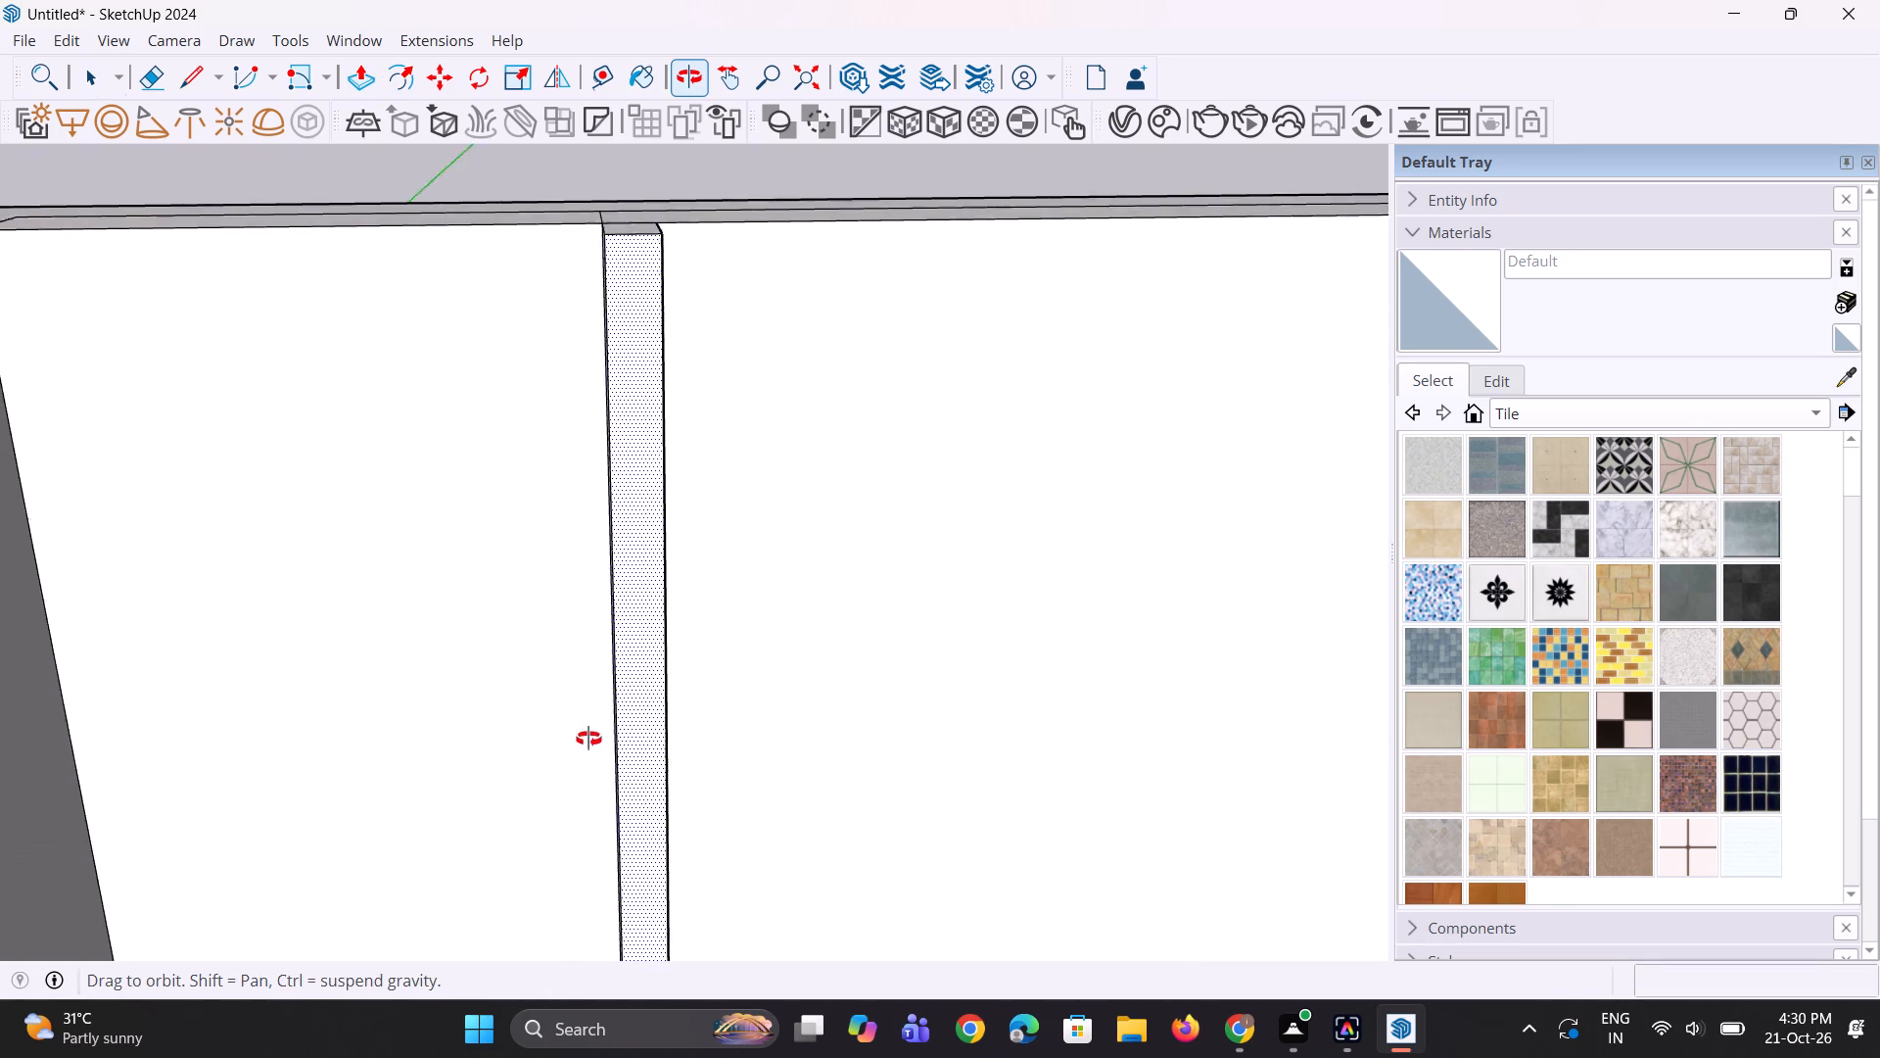
middle_drag(588, 739, 436, 838)
scroll(661, 738, up, 3)
ctrl+click(706, 693)
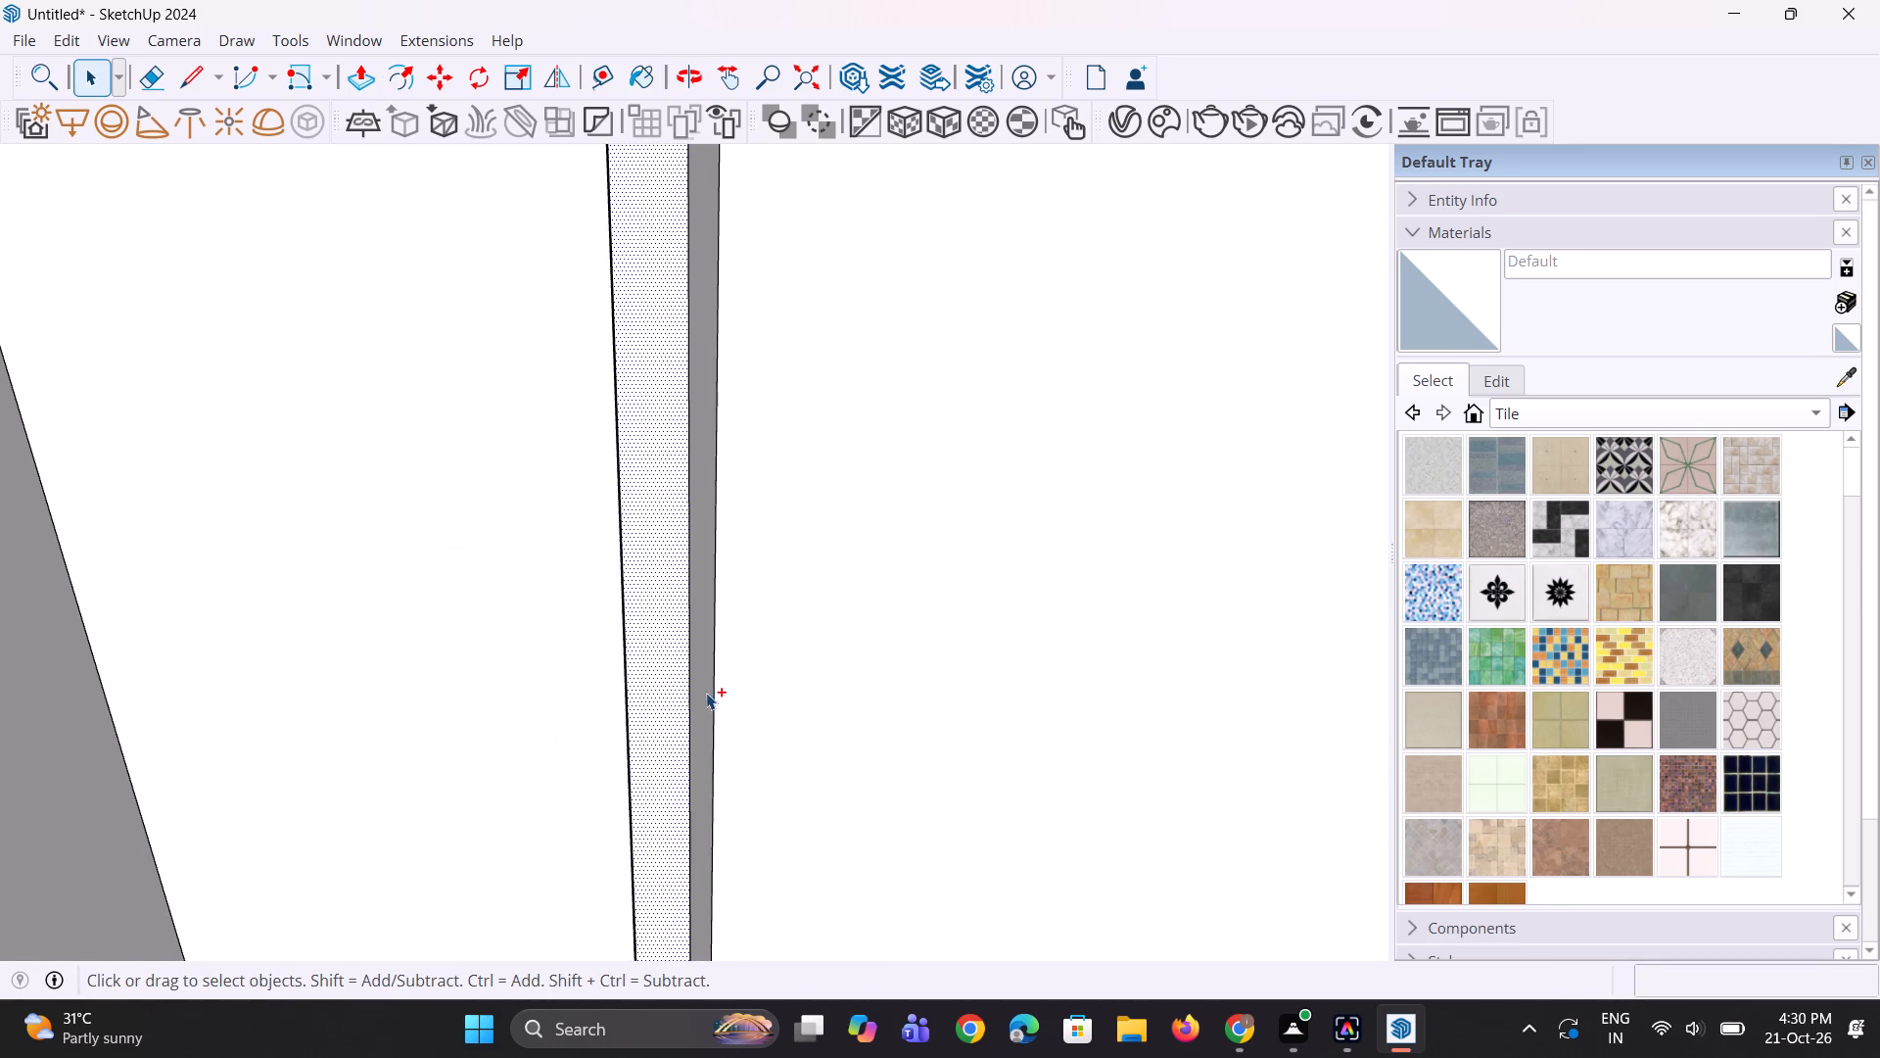
scroll(719, 764, down, 6)
middle_drag(626, 558, 668, 700)
scroll(646, 406, up, 6)
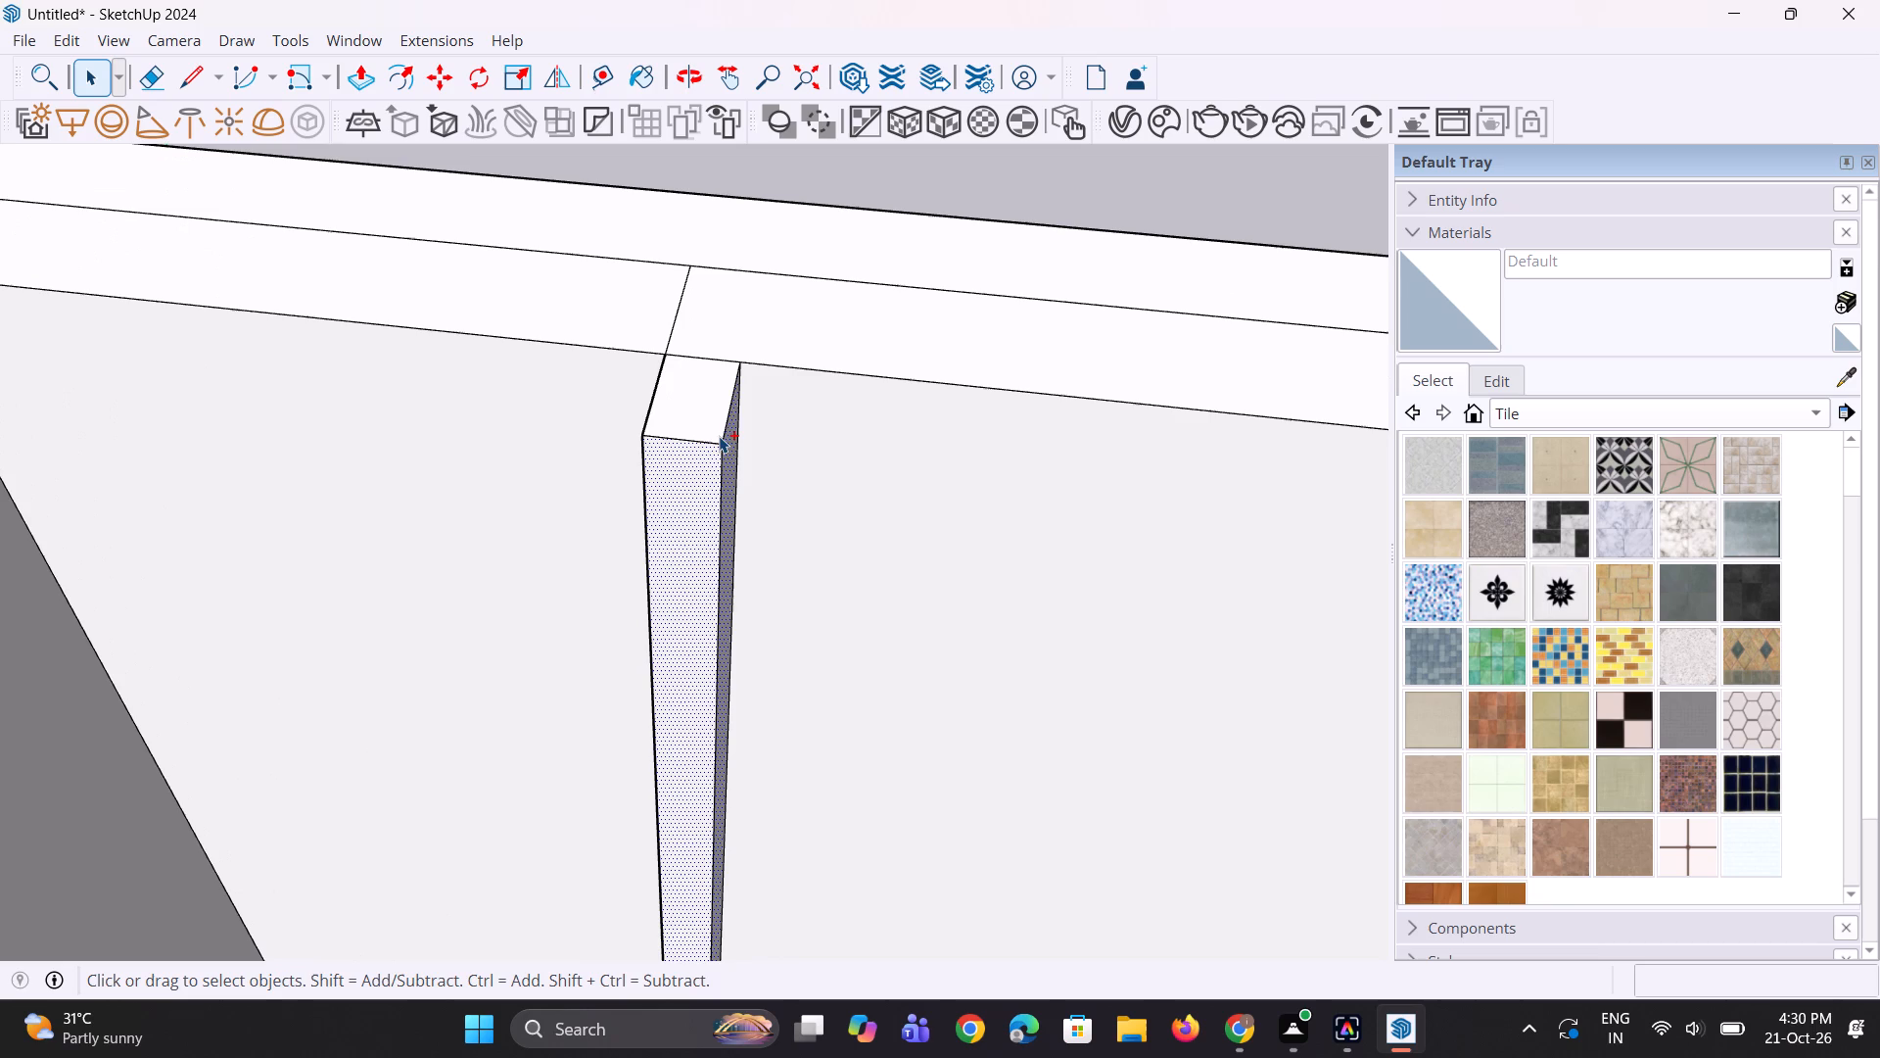
ctrl+click(712, 410)
scroll(712, 534, down, 15)
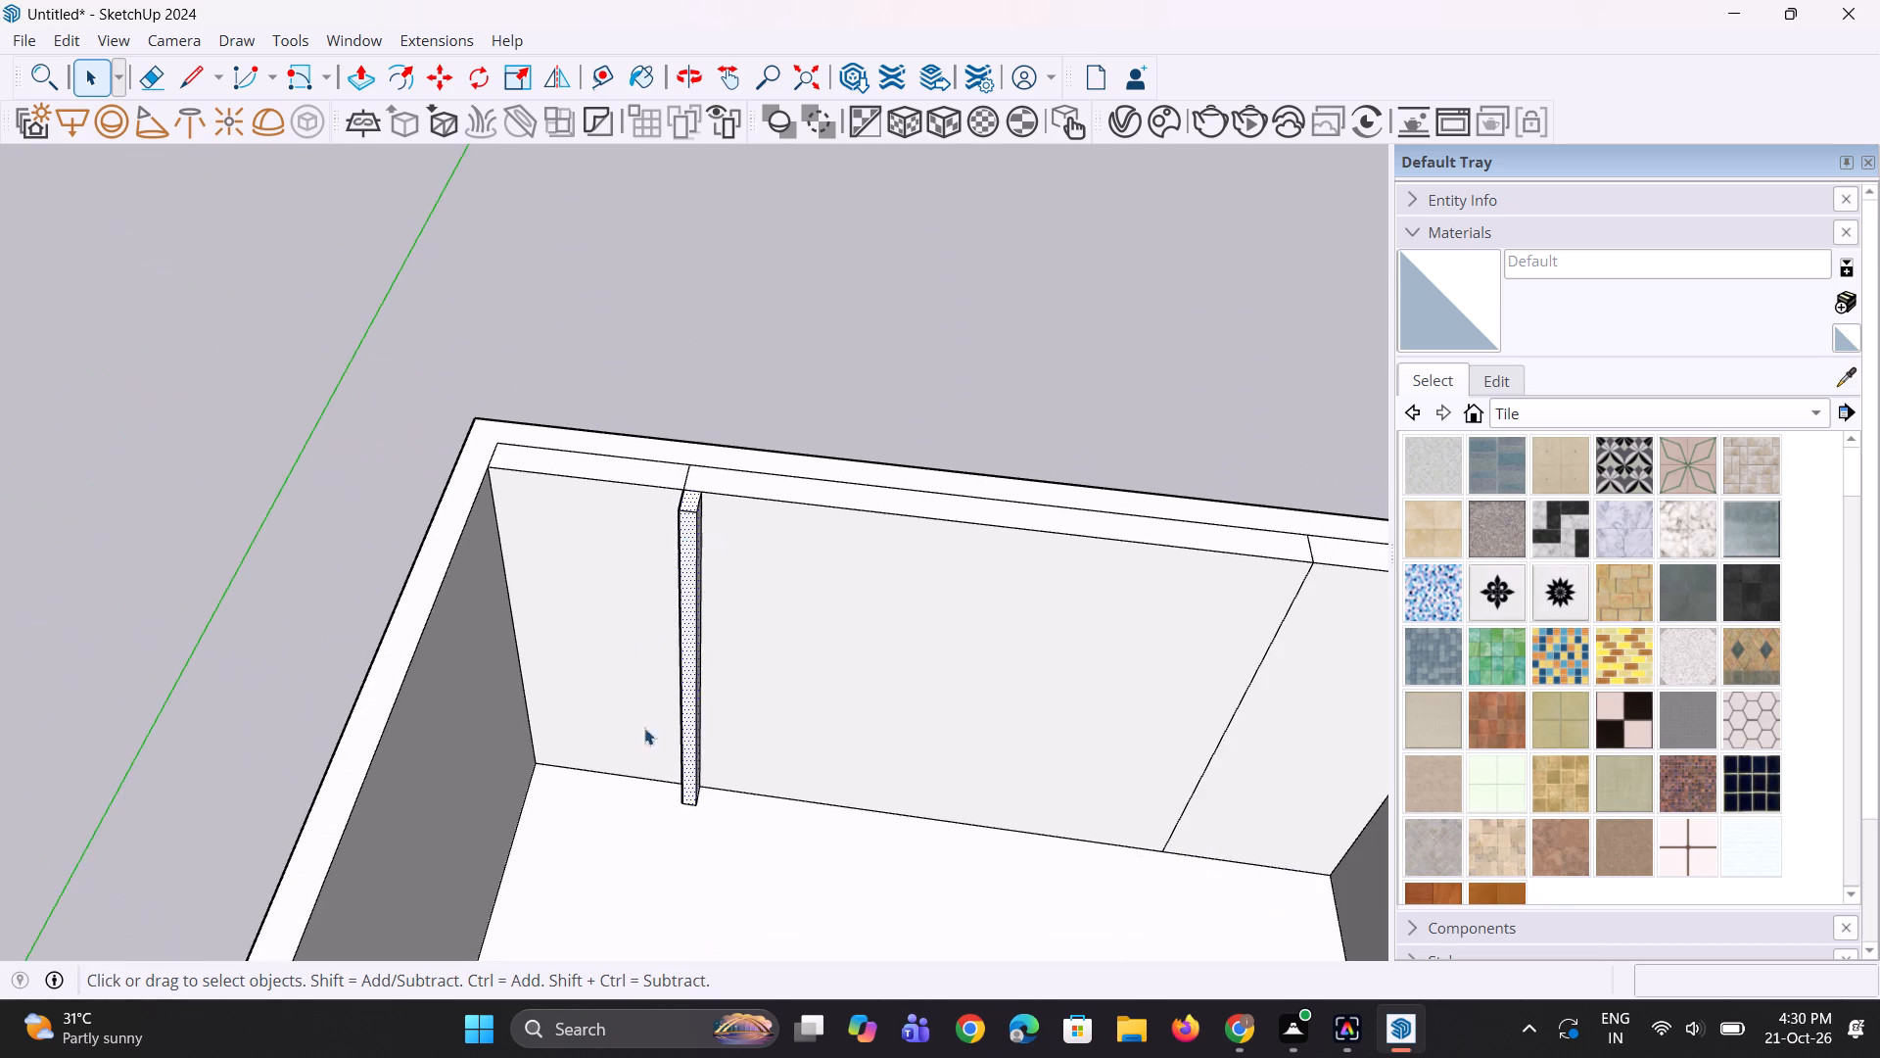
middle_drag(656, 851, 710, 646)
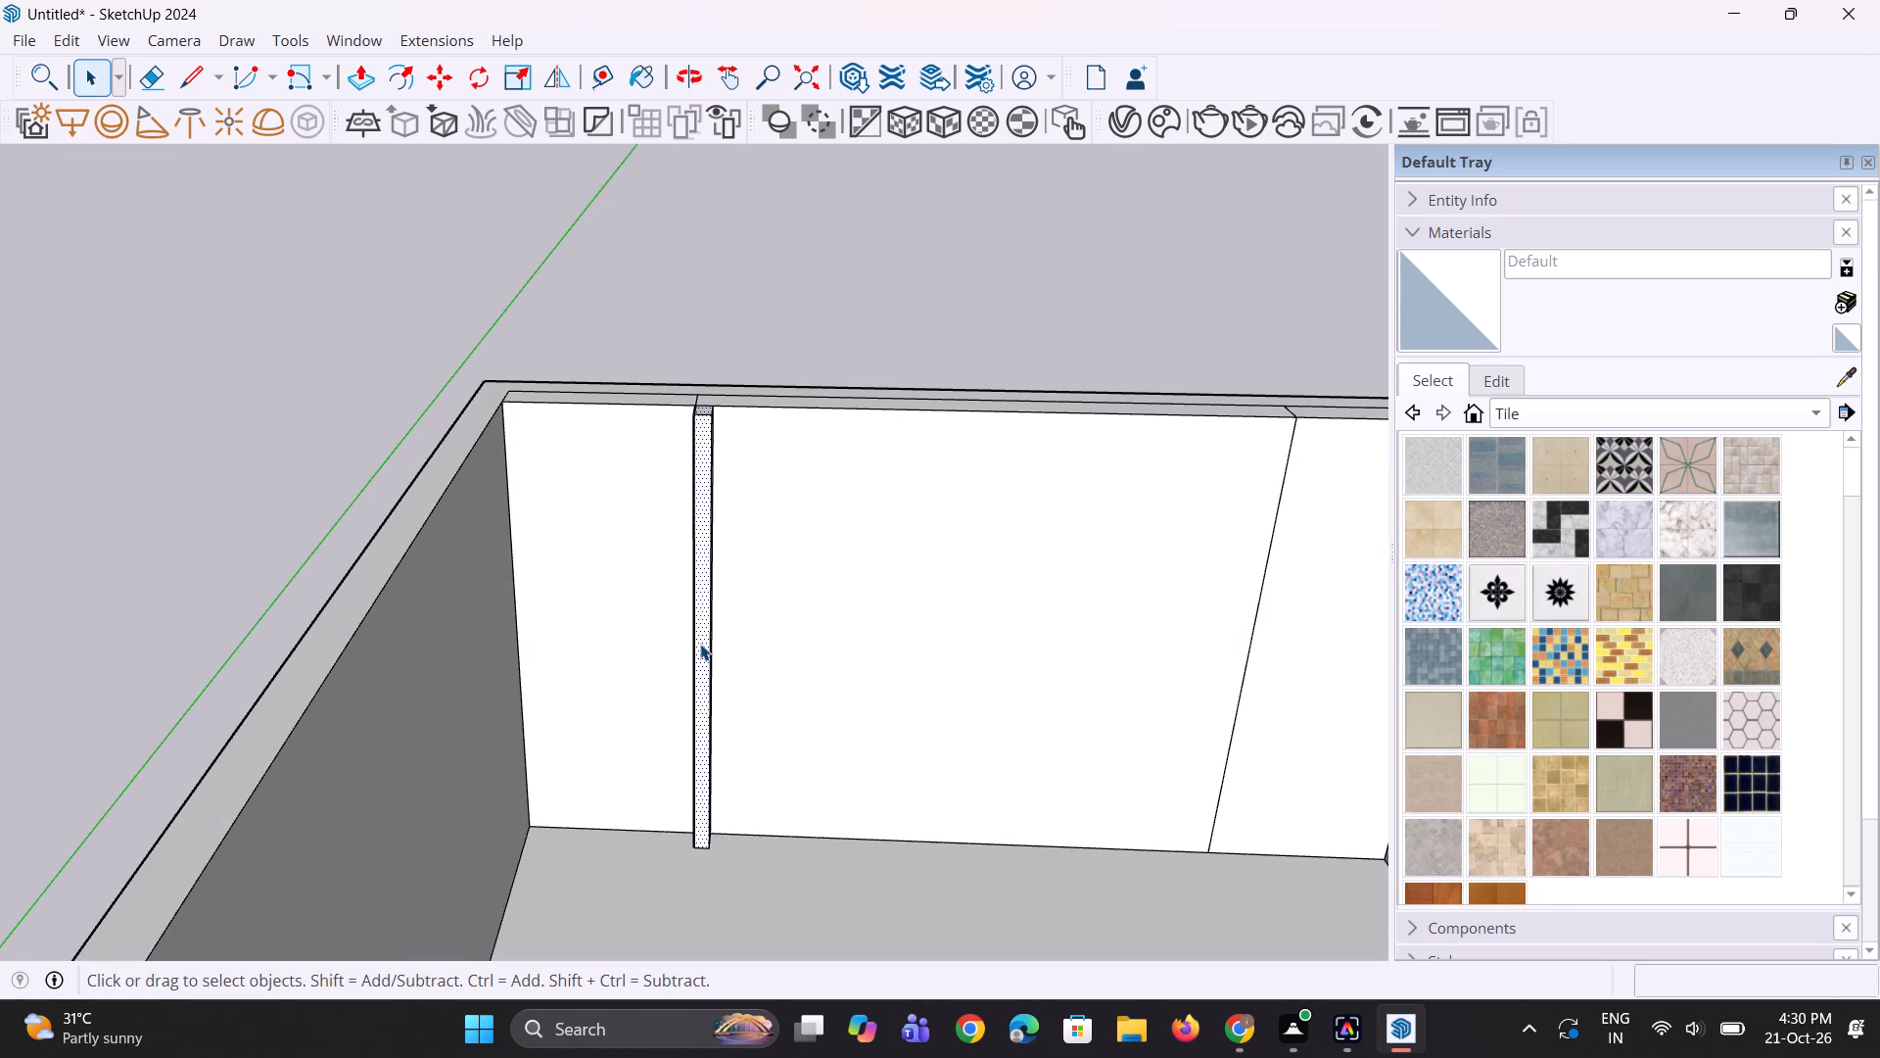
right_click(700, 644)
click(796, 415)
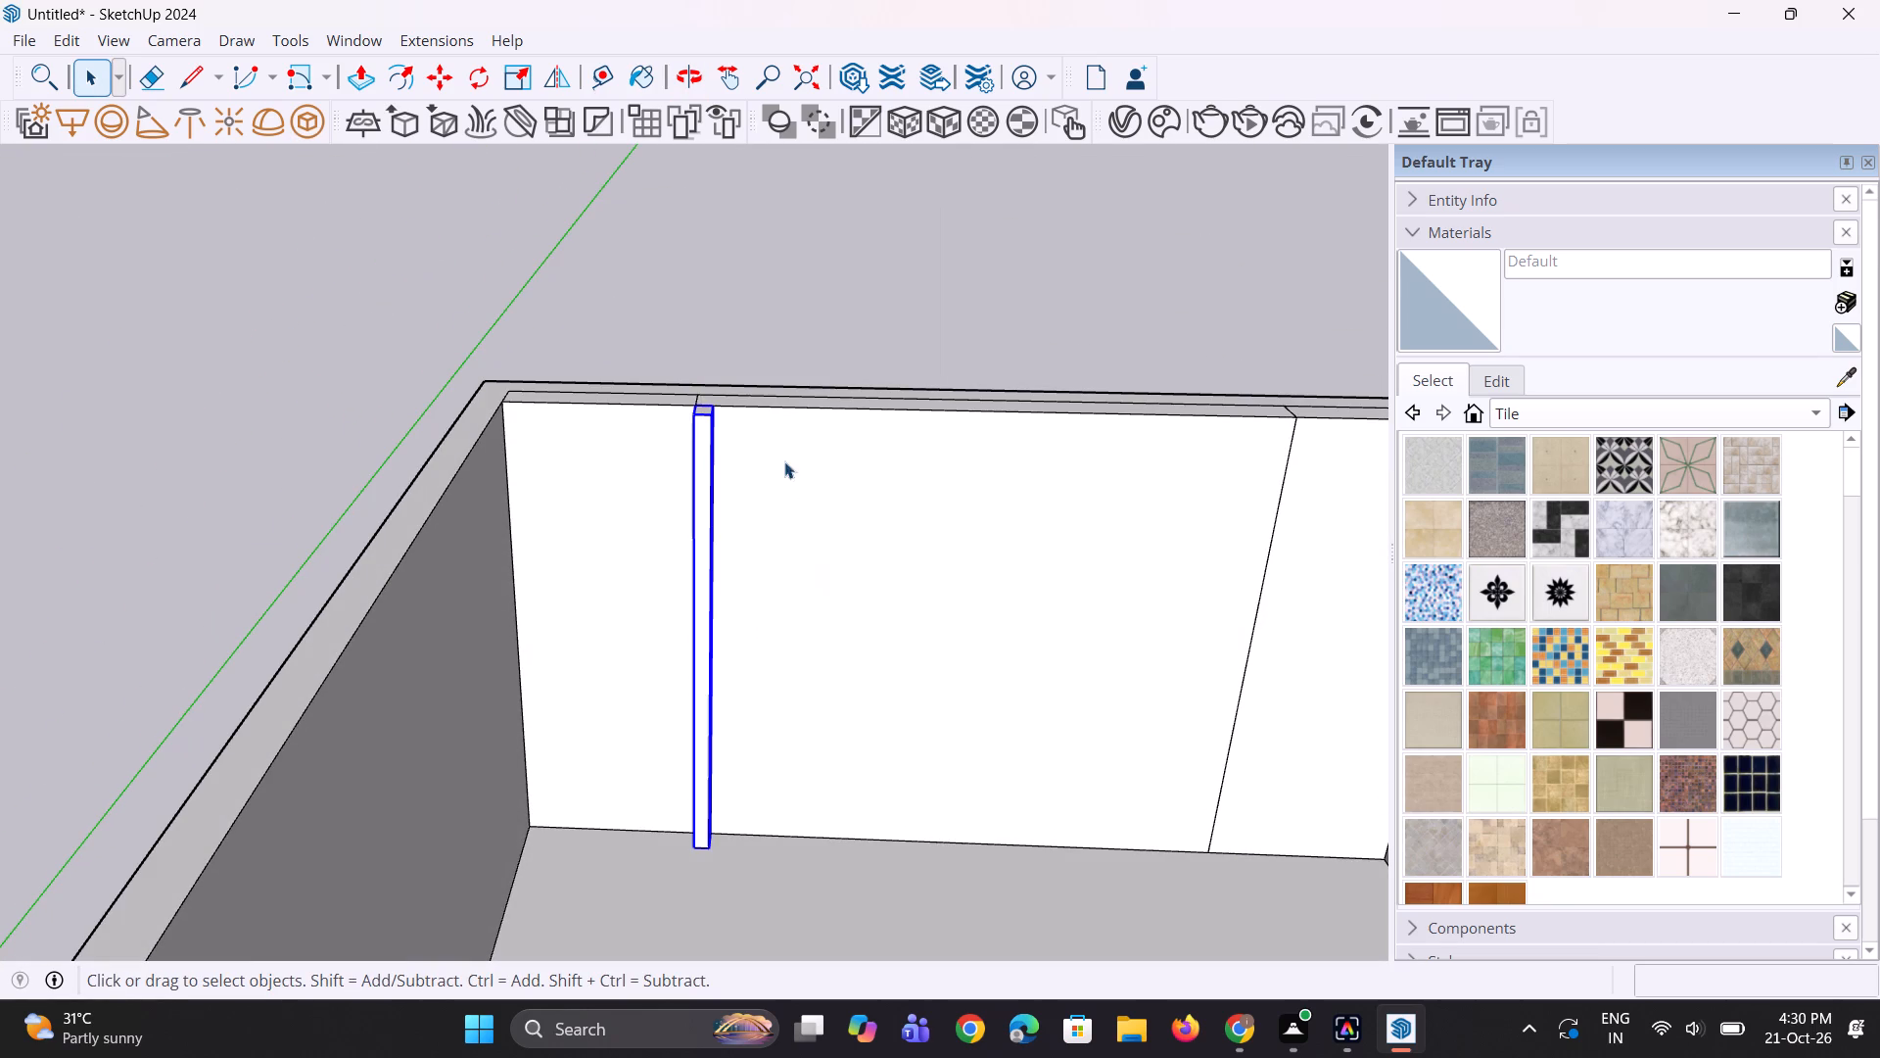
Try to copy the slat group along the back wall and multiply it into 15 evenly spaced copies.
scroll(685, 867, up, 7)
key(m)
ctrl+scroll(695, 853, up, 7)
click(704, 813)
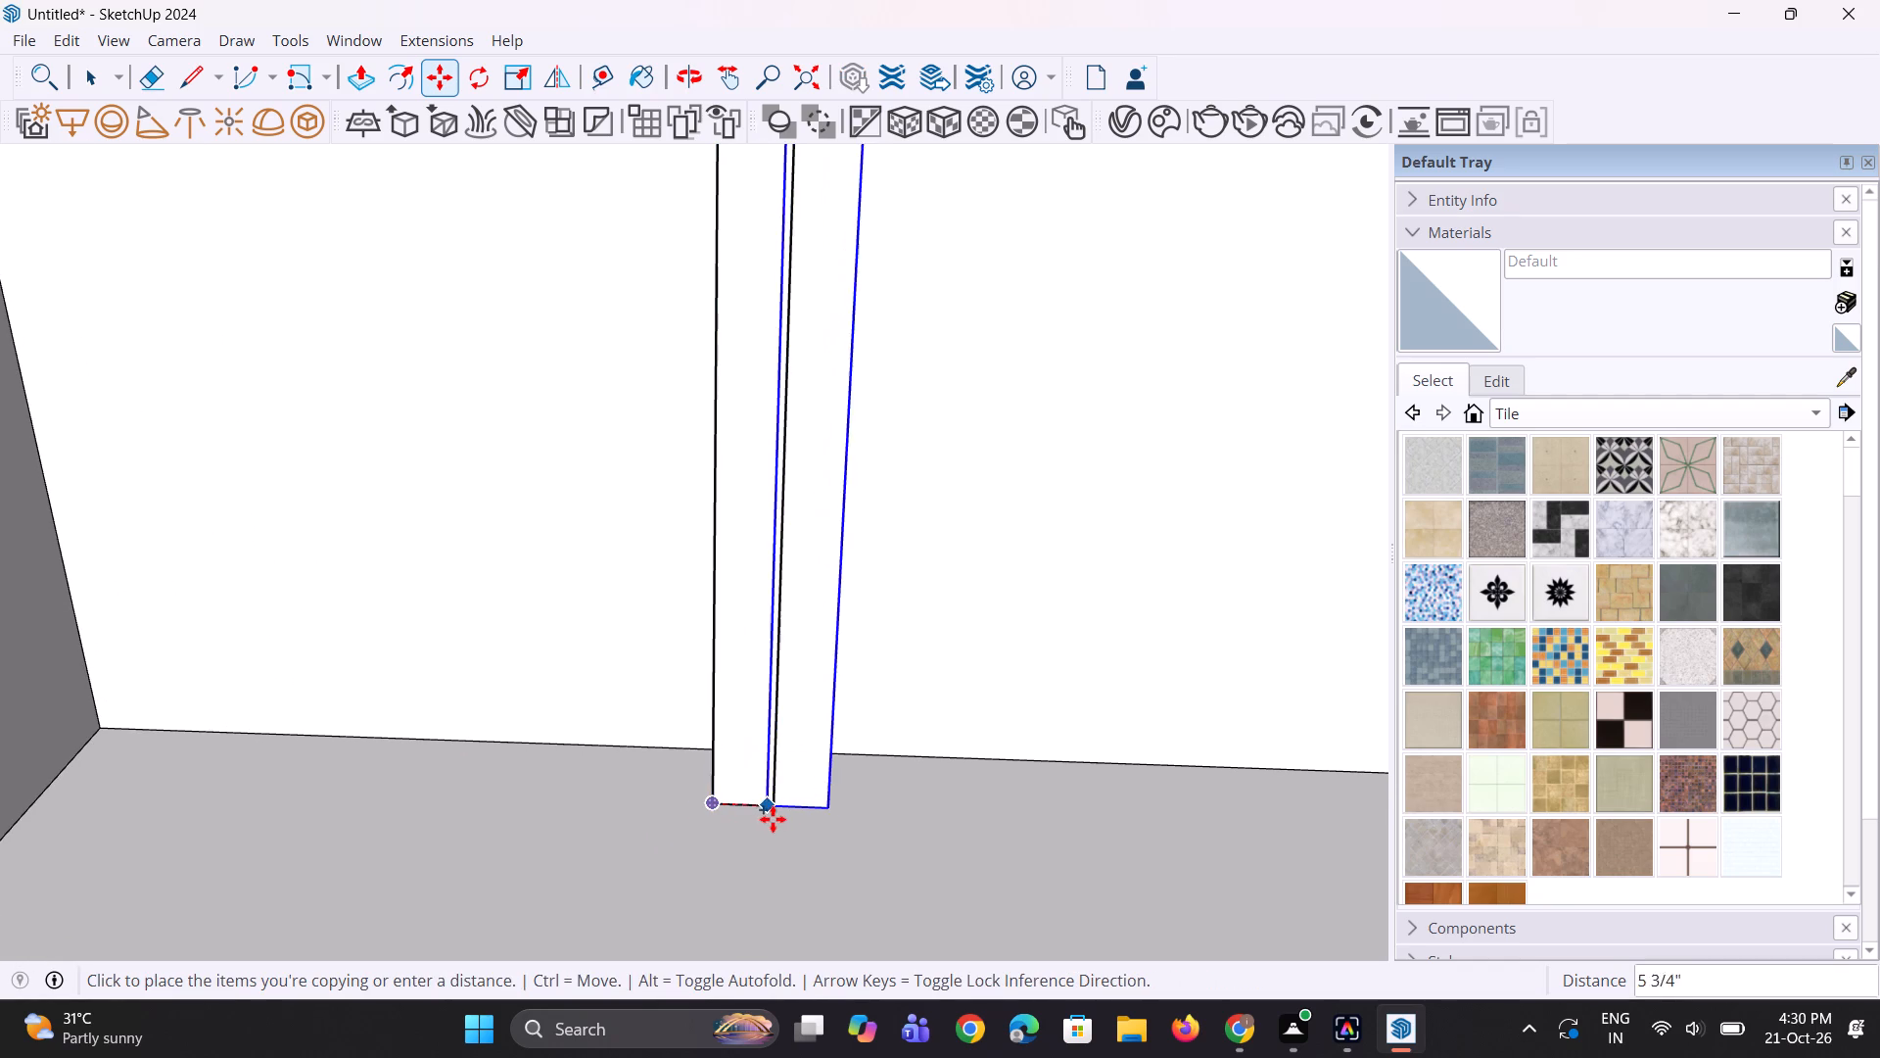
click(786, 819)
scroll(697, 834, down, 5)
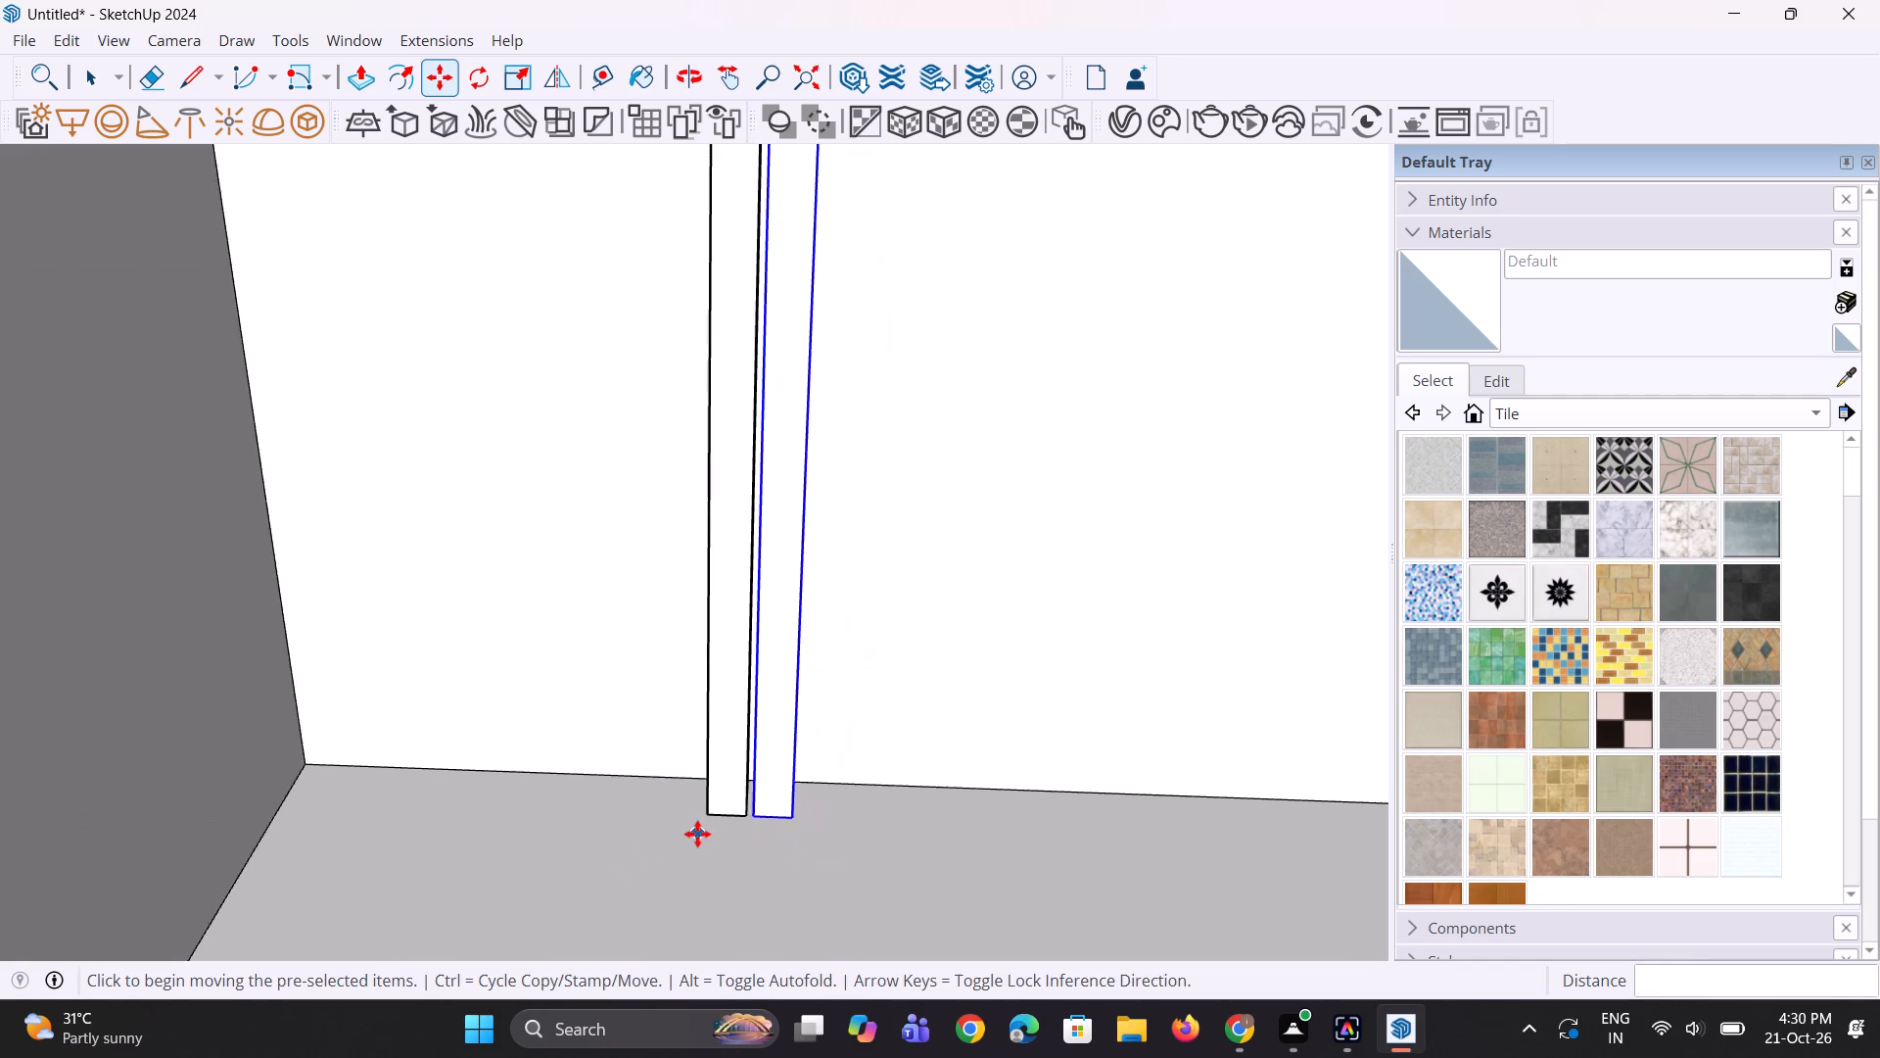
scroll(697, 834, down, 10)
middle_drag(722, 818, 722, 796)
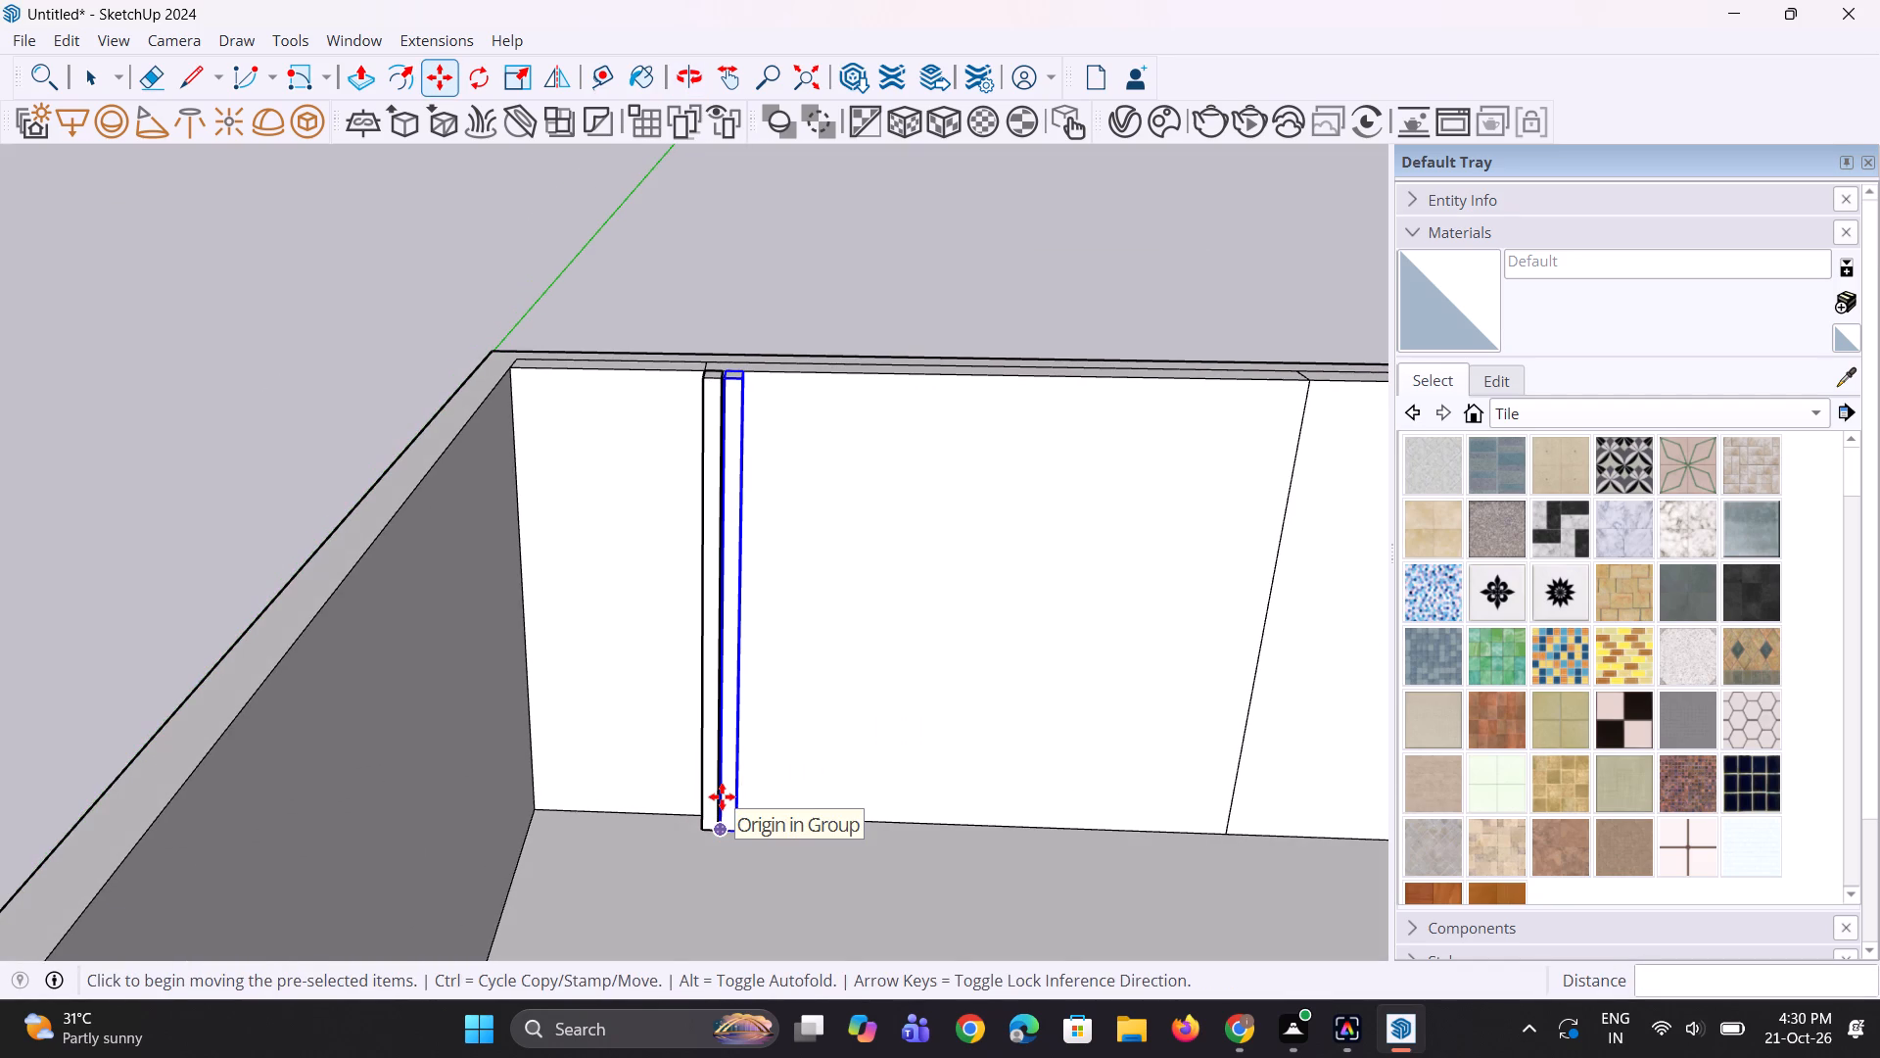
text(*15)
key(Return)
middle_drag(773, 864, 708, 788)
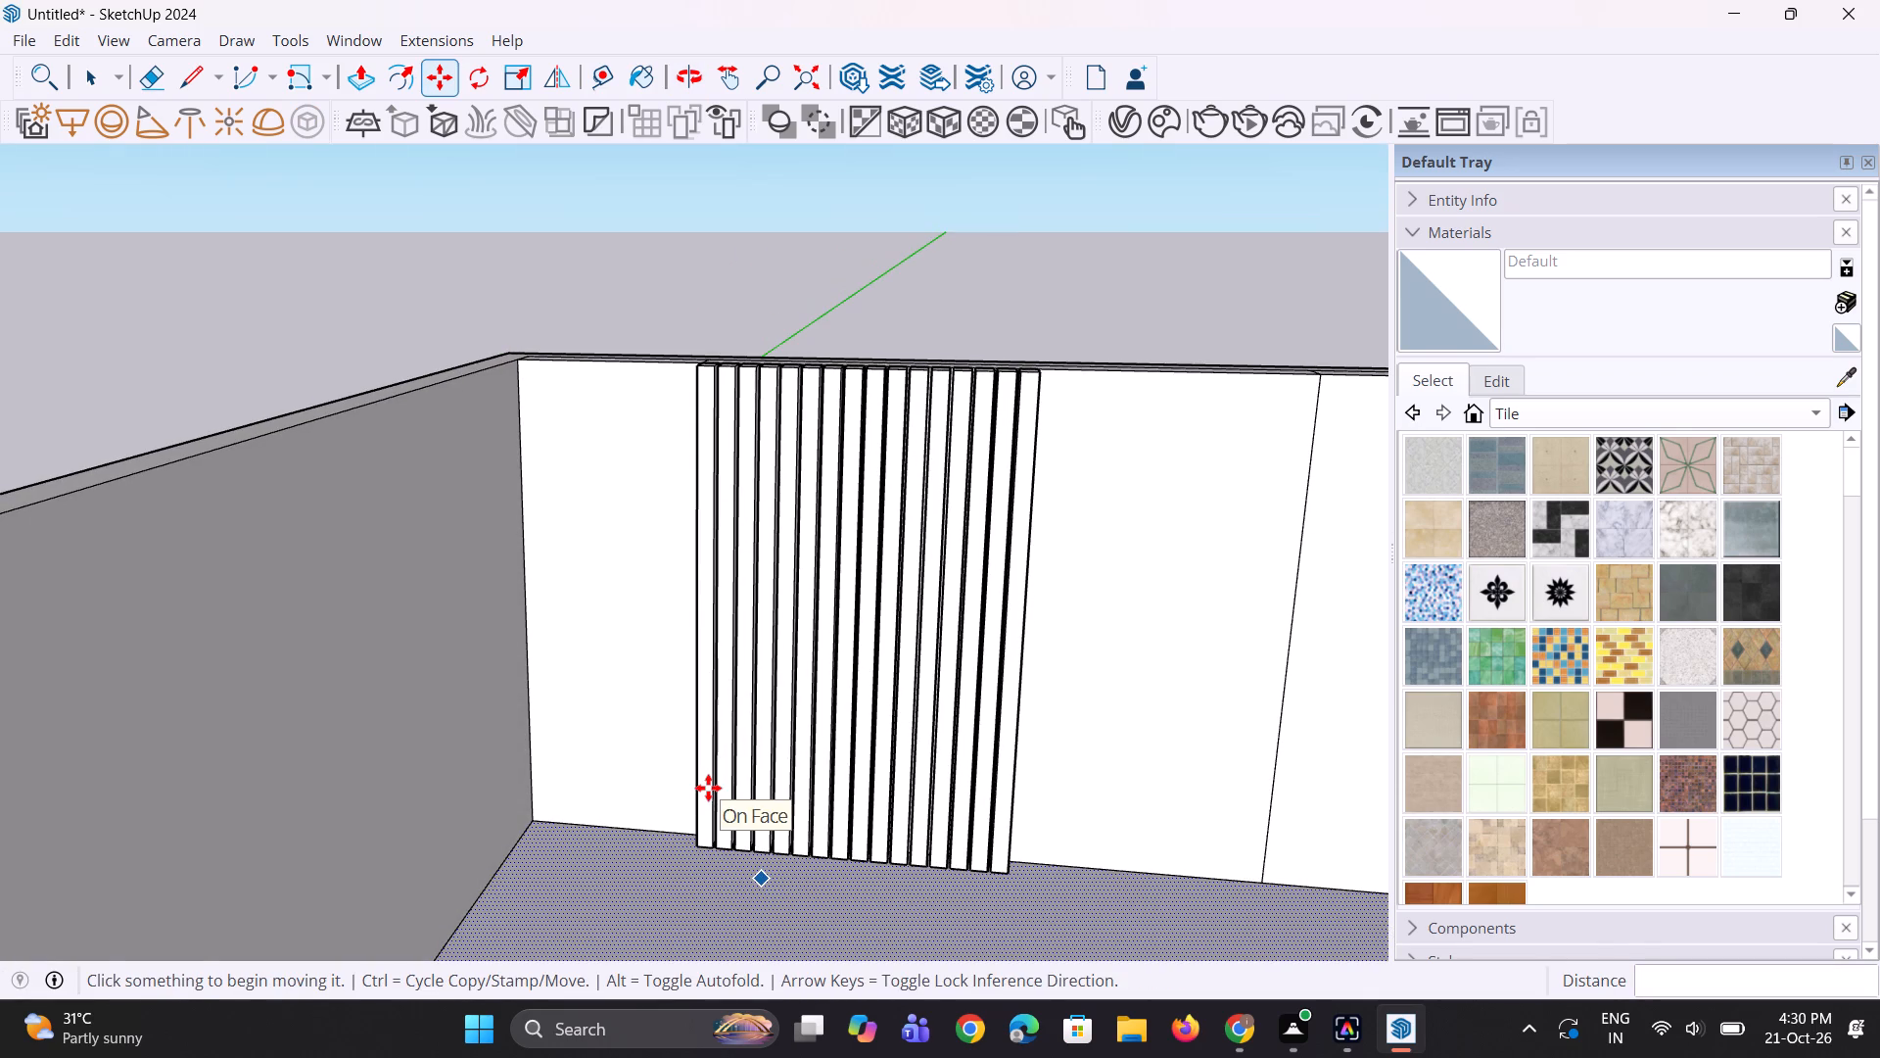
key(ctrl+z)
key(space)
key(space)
Copy the slat group about 9" along the back wall and multiply it into 30 equally spaced copies.
click(702, 759)
scroll(716, 886, up, 3)
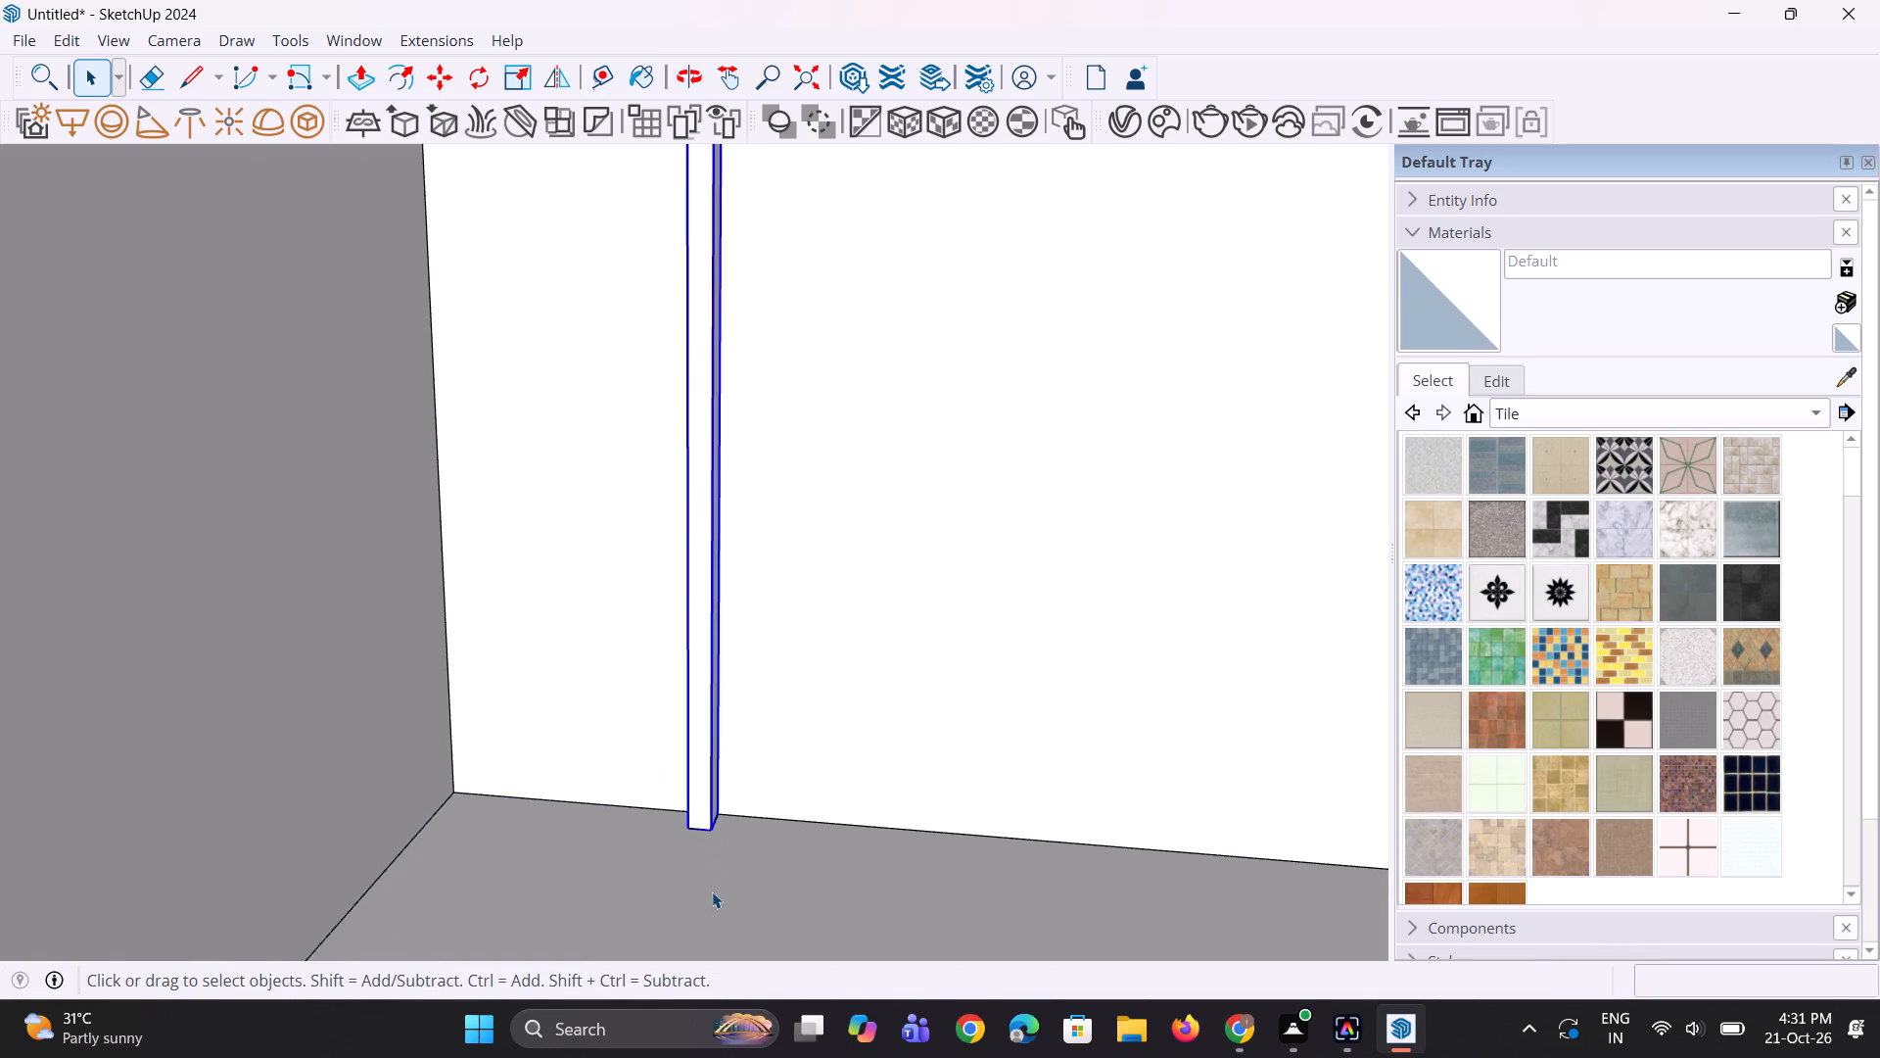
scroll(712, 891, up, 3)
middle_drag(713, 893, 739, 895)
key(m)
scroll(725, 844, up, 2)
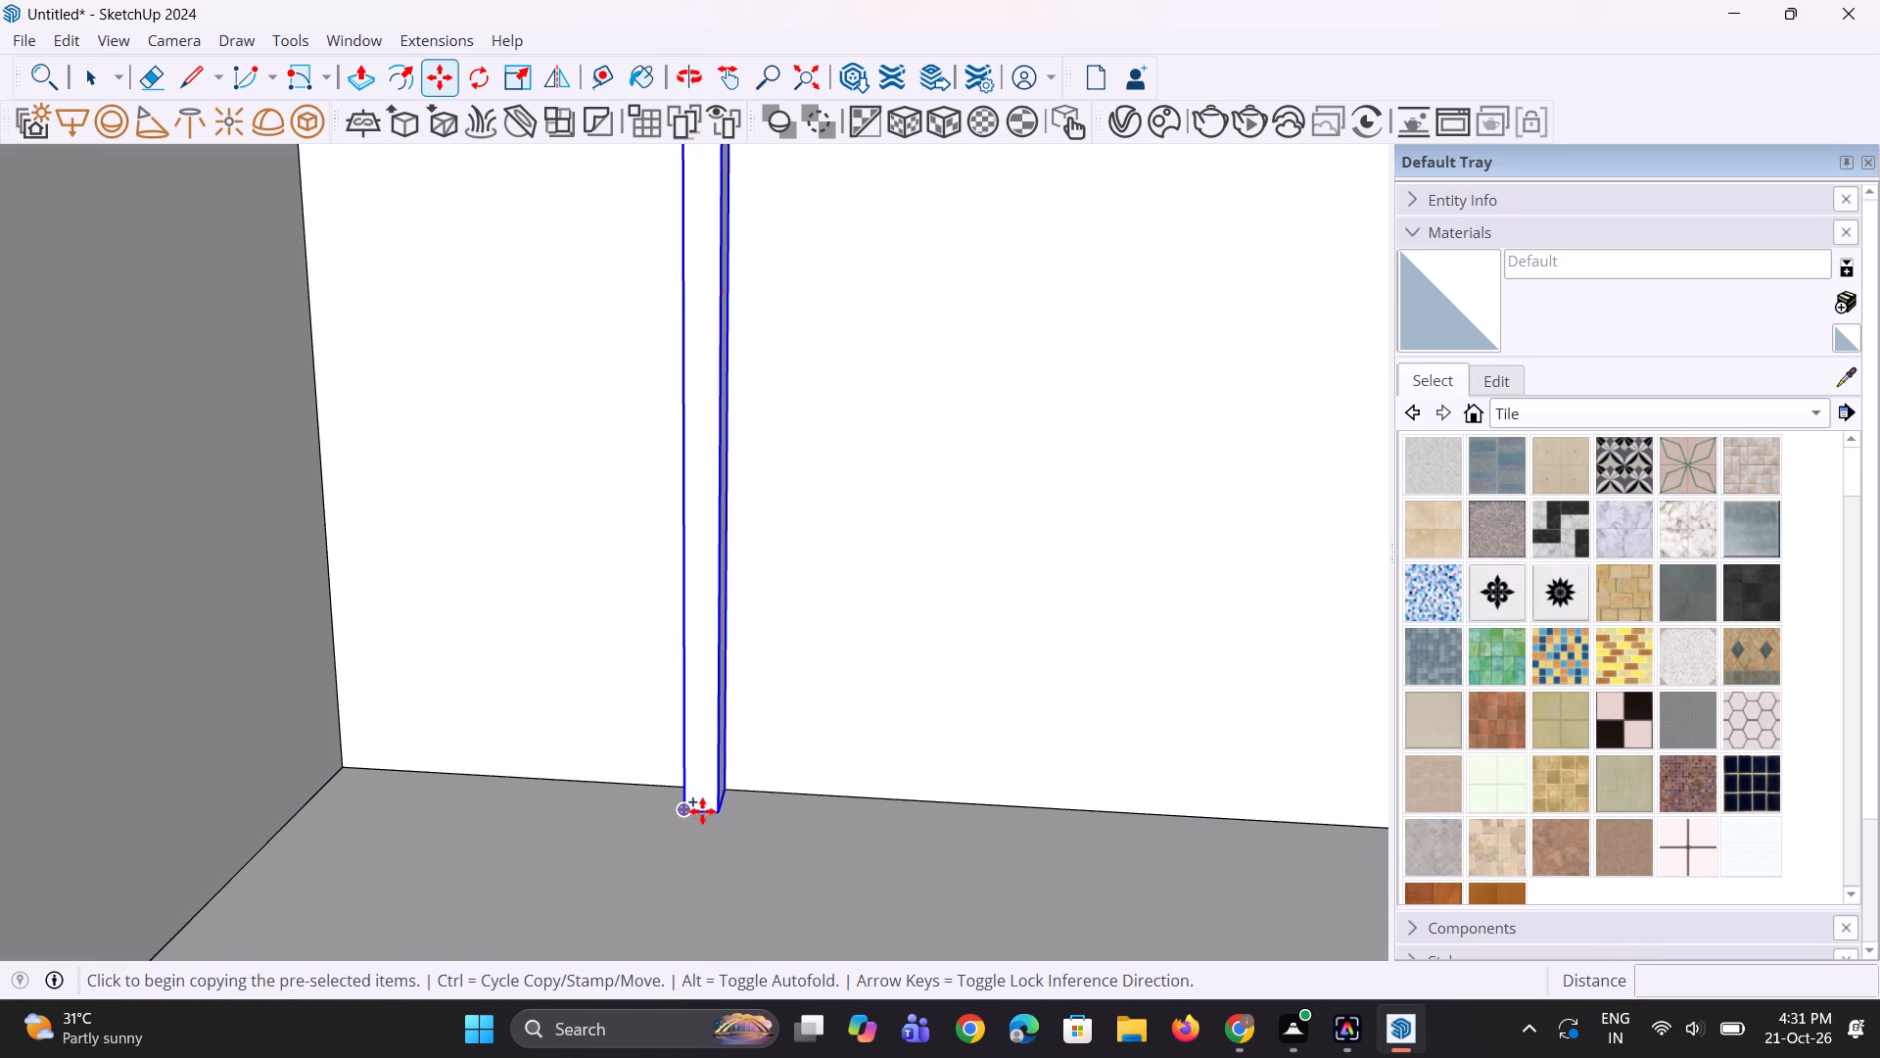
click(680, 820)
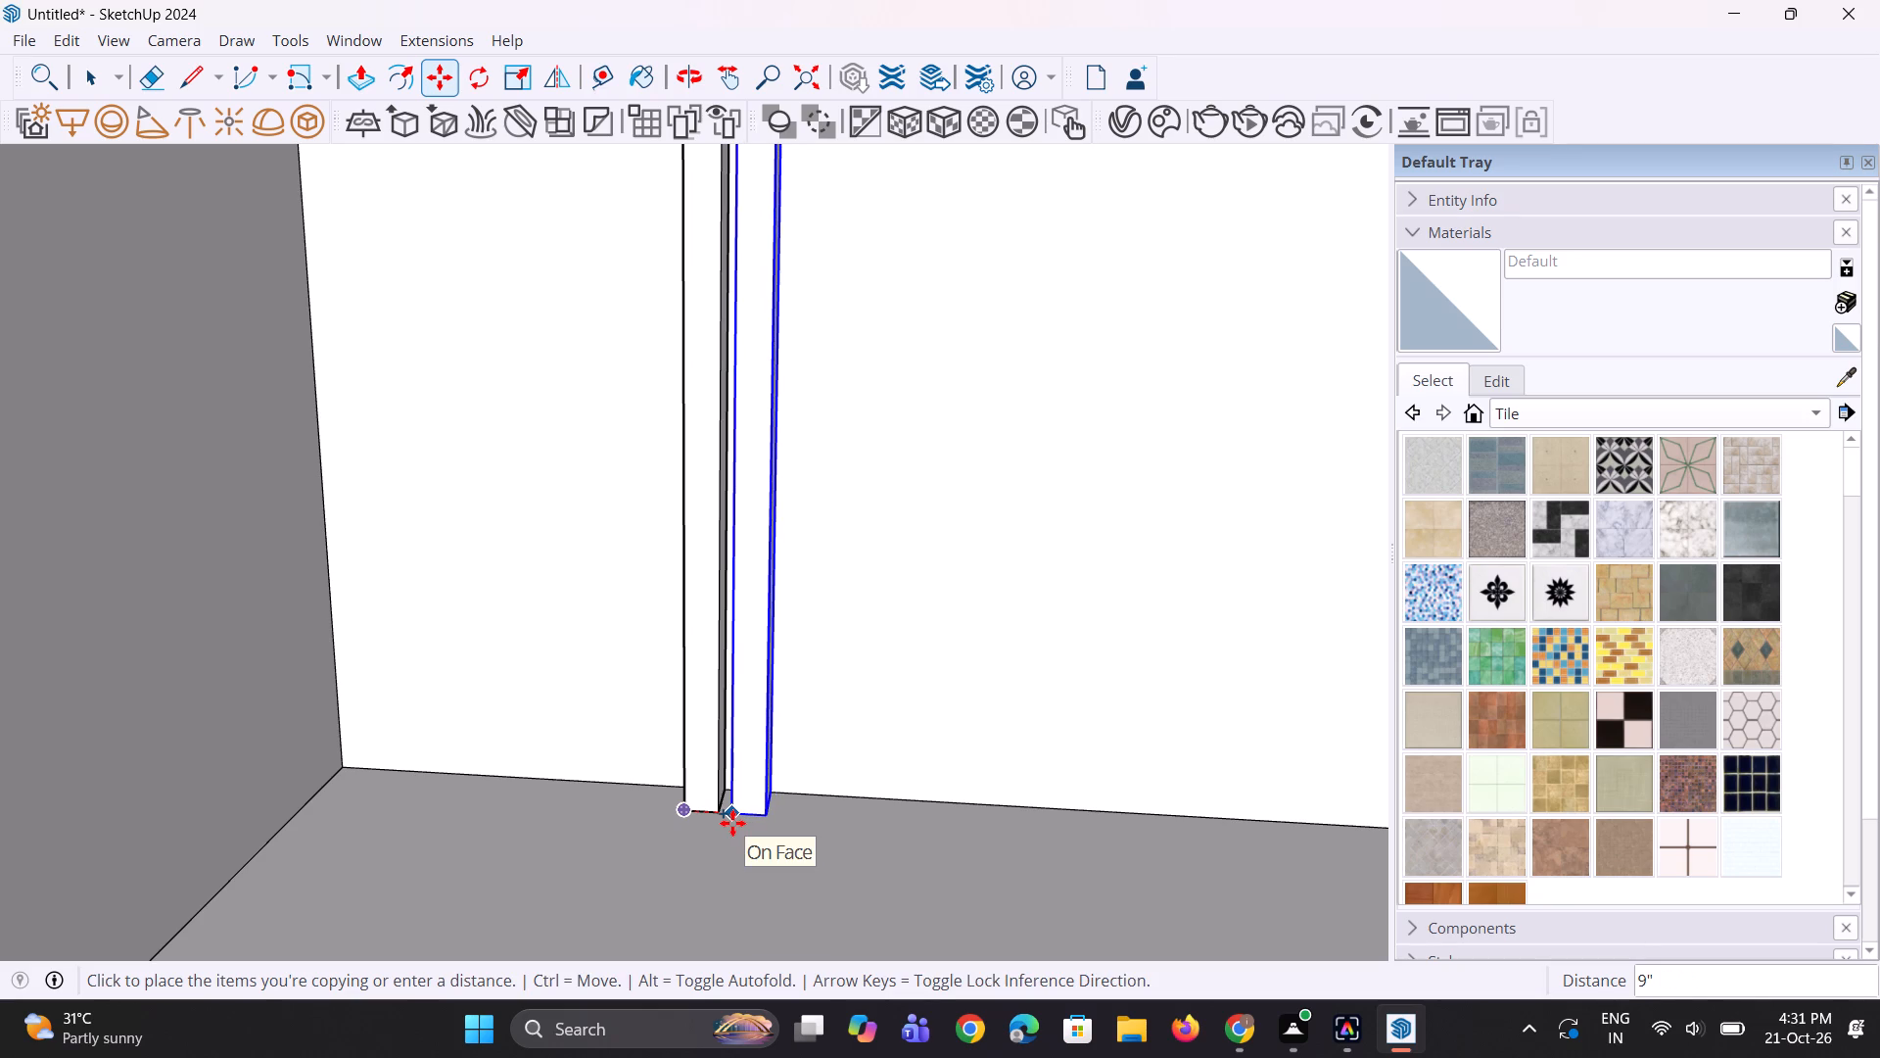
click(732, 823)
scroll(731, 824, down, 2)
key(asterisk)
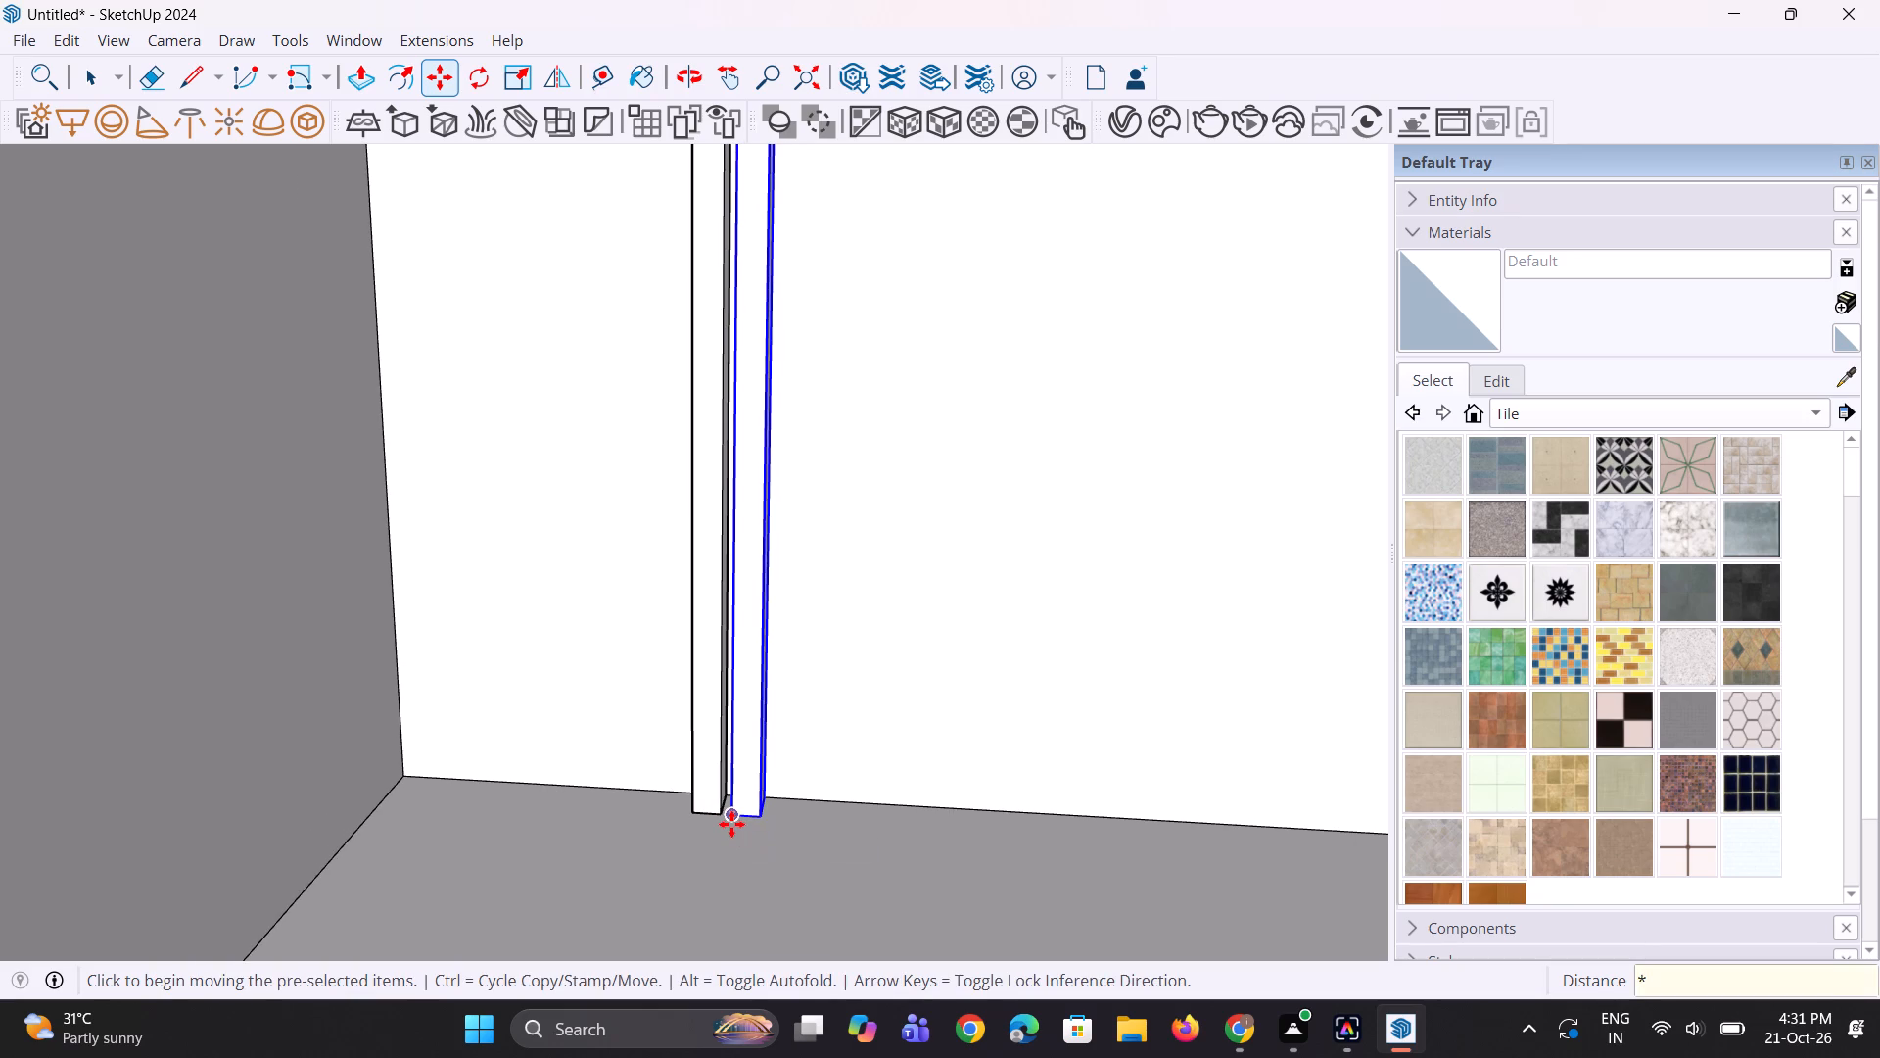
text(30)
key(Return)
scroll(678, 820, down, 12)
middle_drag(762, 758, 777, 710)
key(space)
key(space)
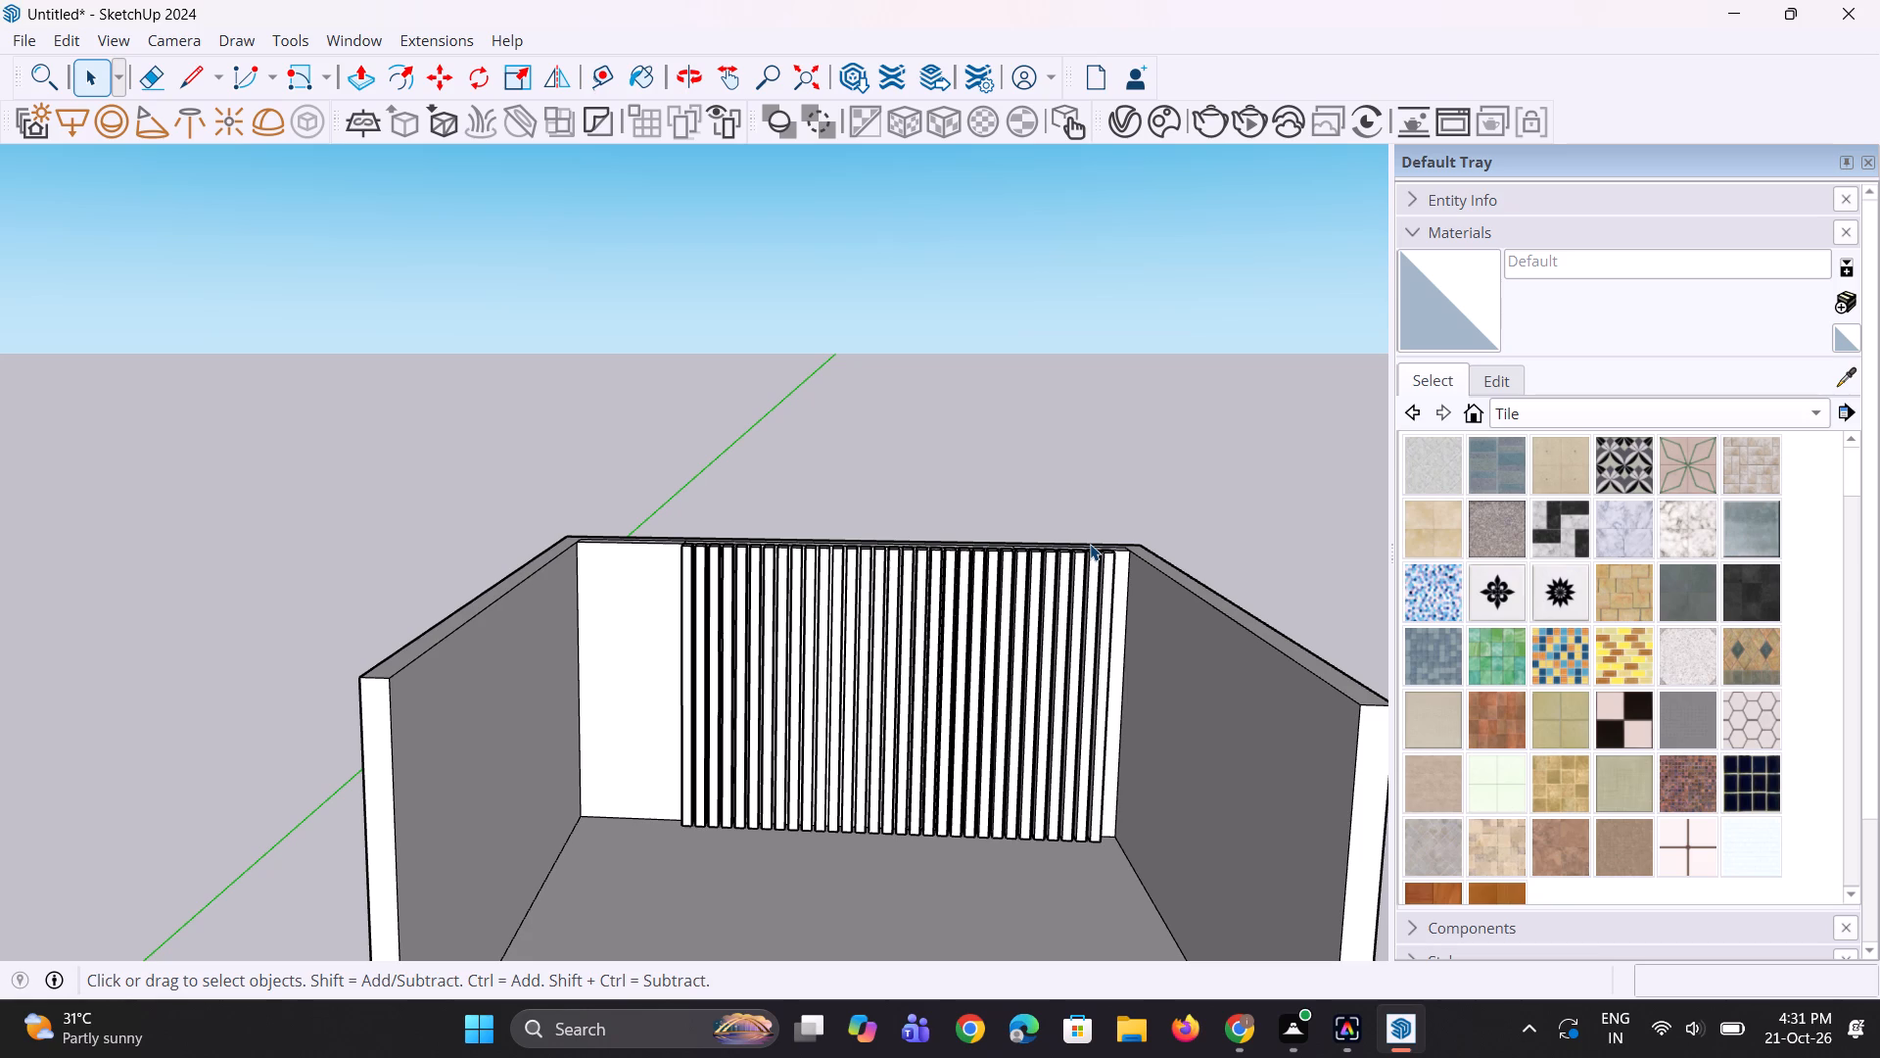
Delete the seven rightmost slats that extend over the back wall's right-hand section.
scroll(911, 530, down, 3)
middle_drag(1039, 759, 991, 755)
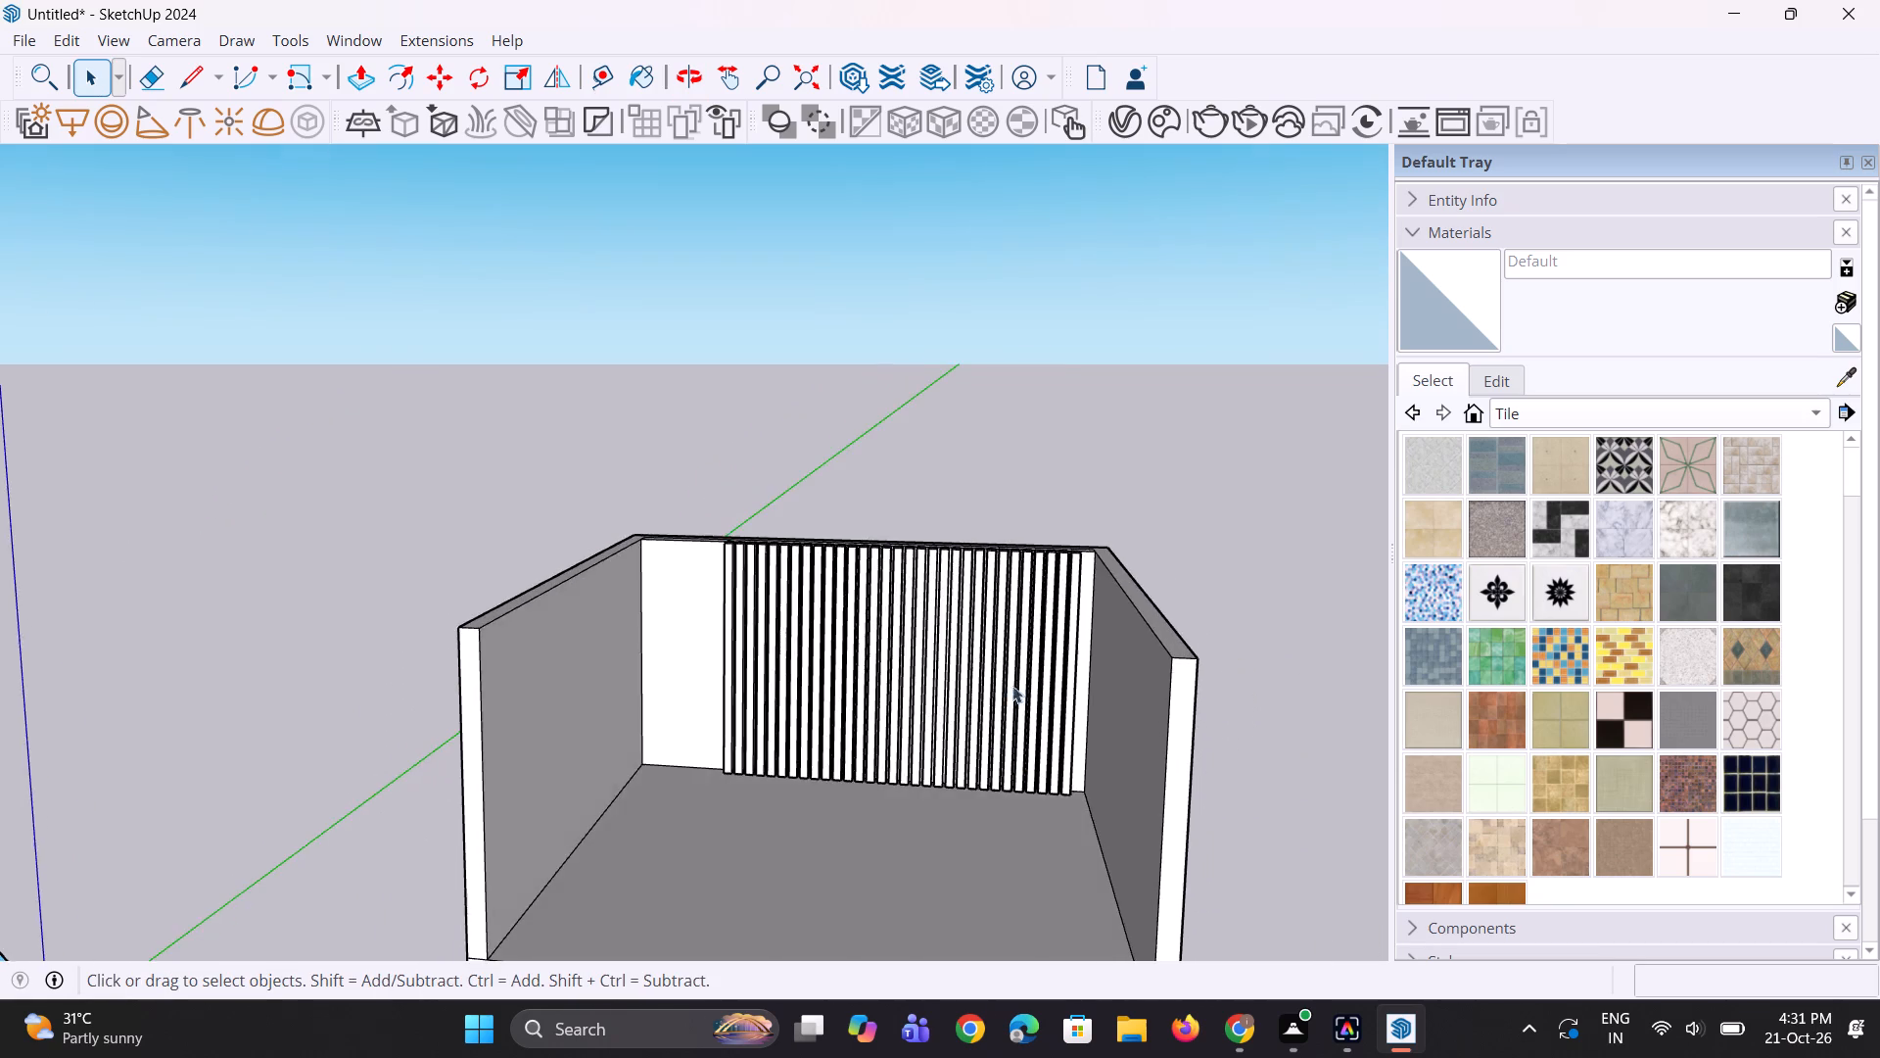
scroll(1021, 661, up, 8)
click(1095, 609)
key(Delete)
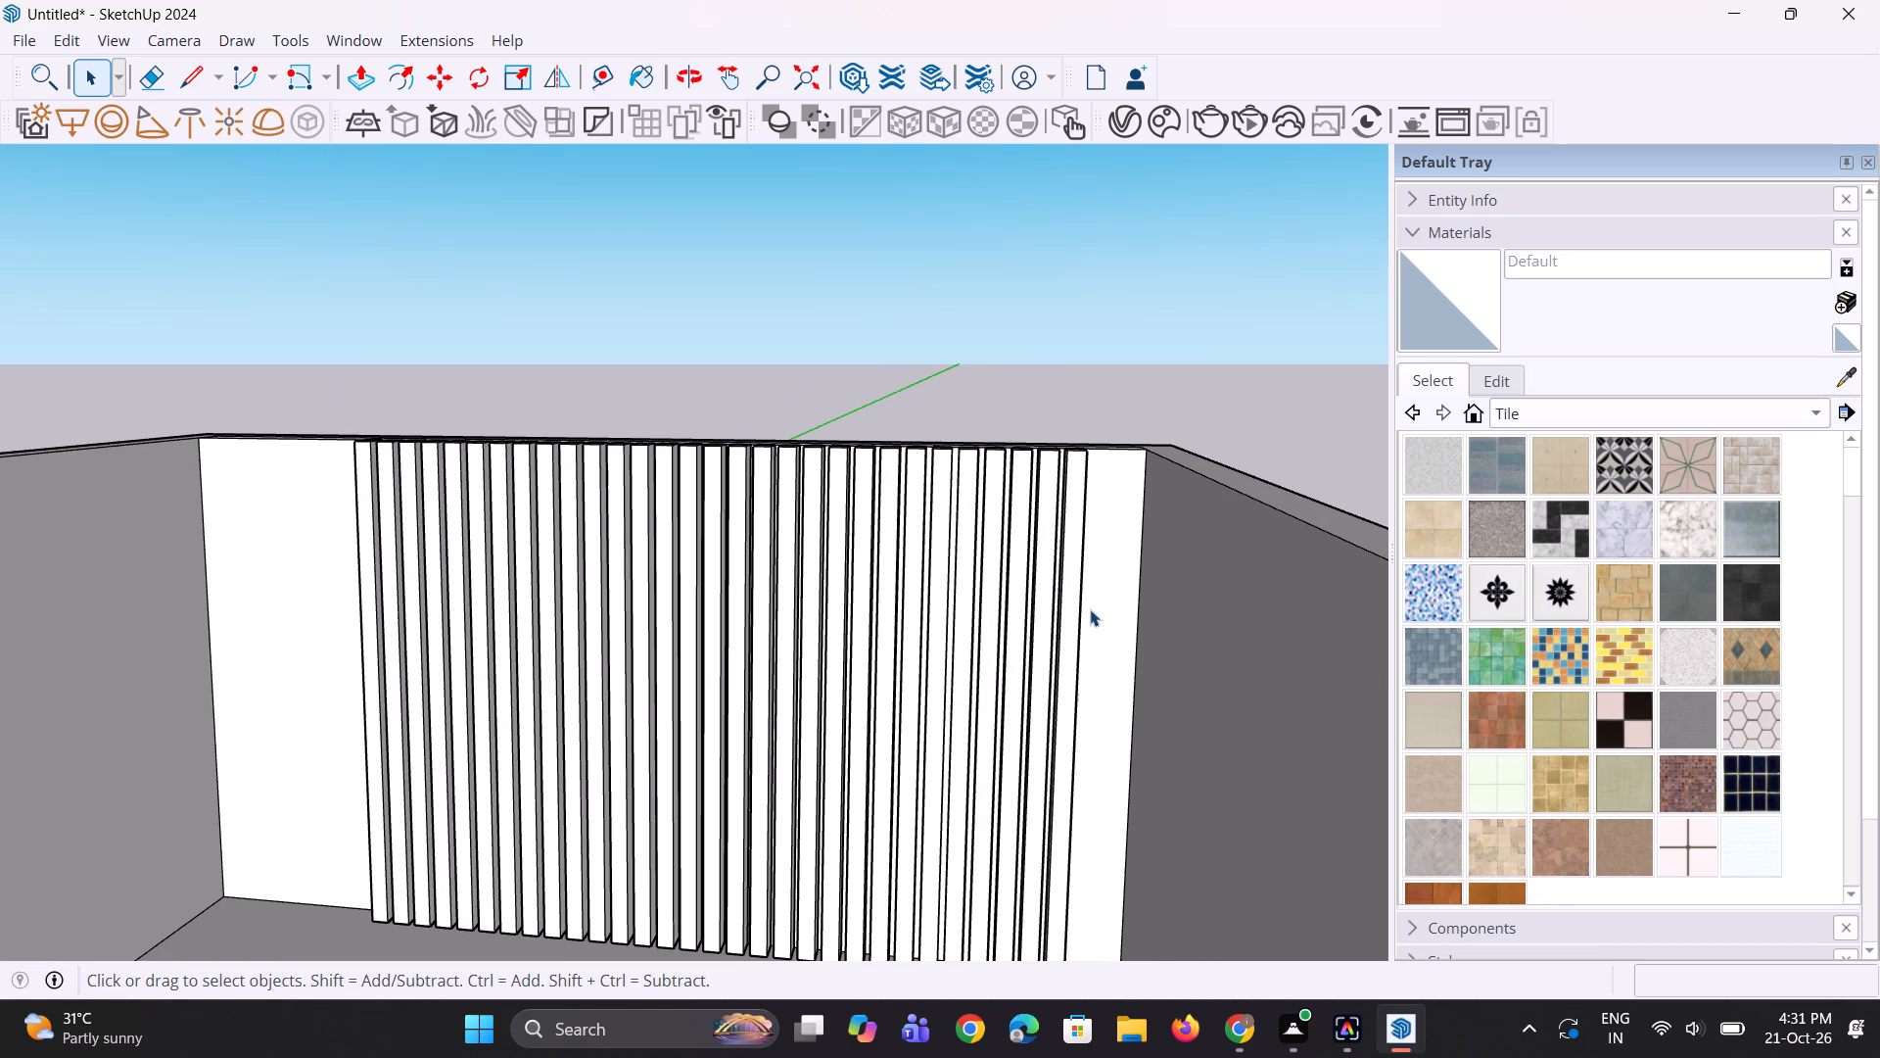
click(1076, 607)
key(Delete)
click(1041, 635)
key(Delete)
click(1020, 645)
key(Delete)
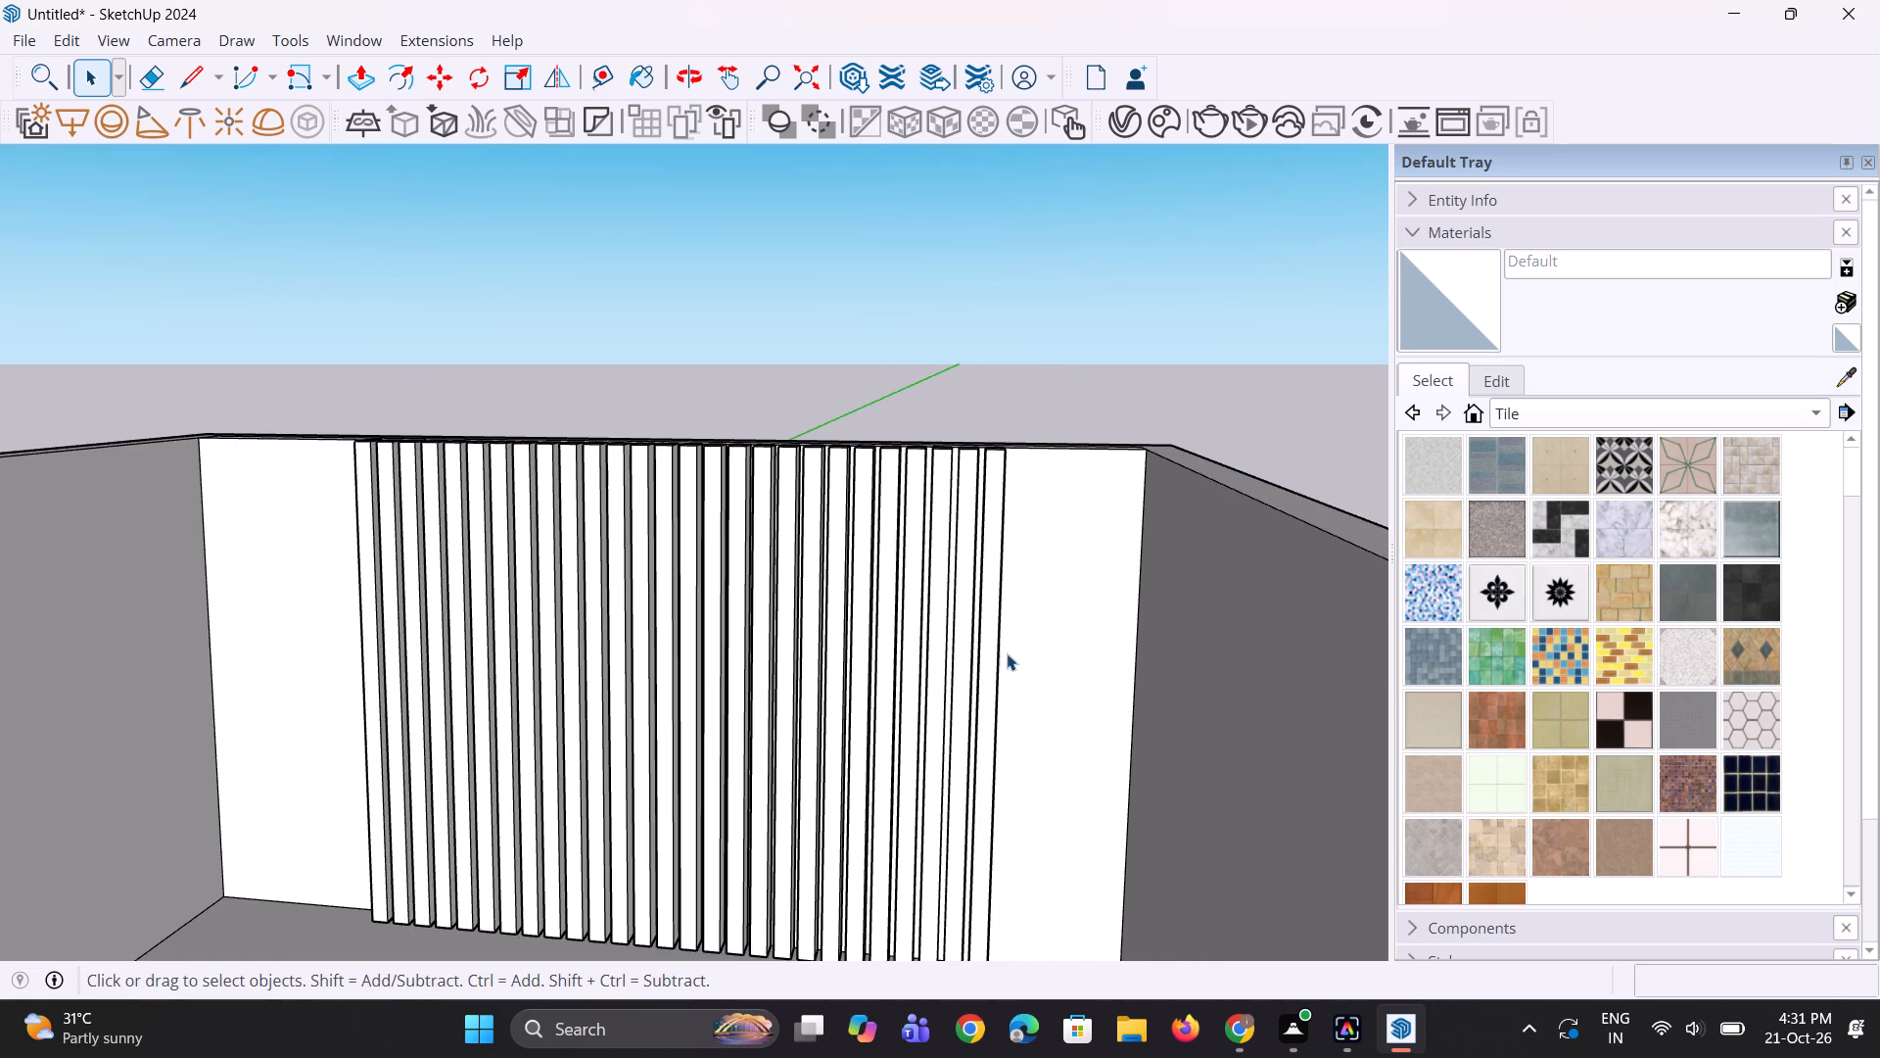
click(994, 662)
key(Delete)
click(969, 684)
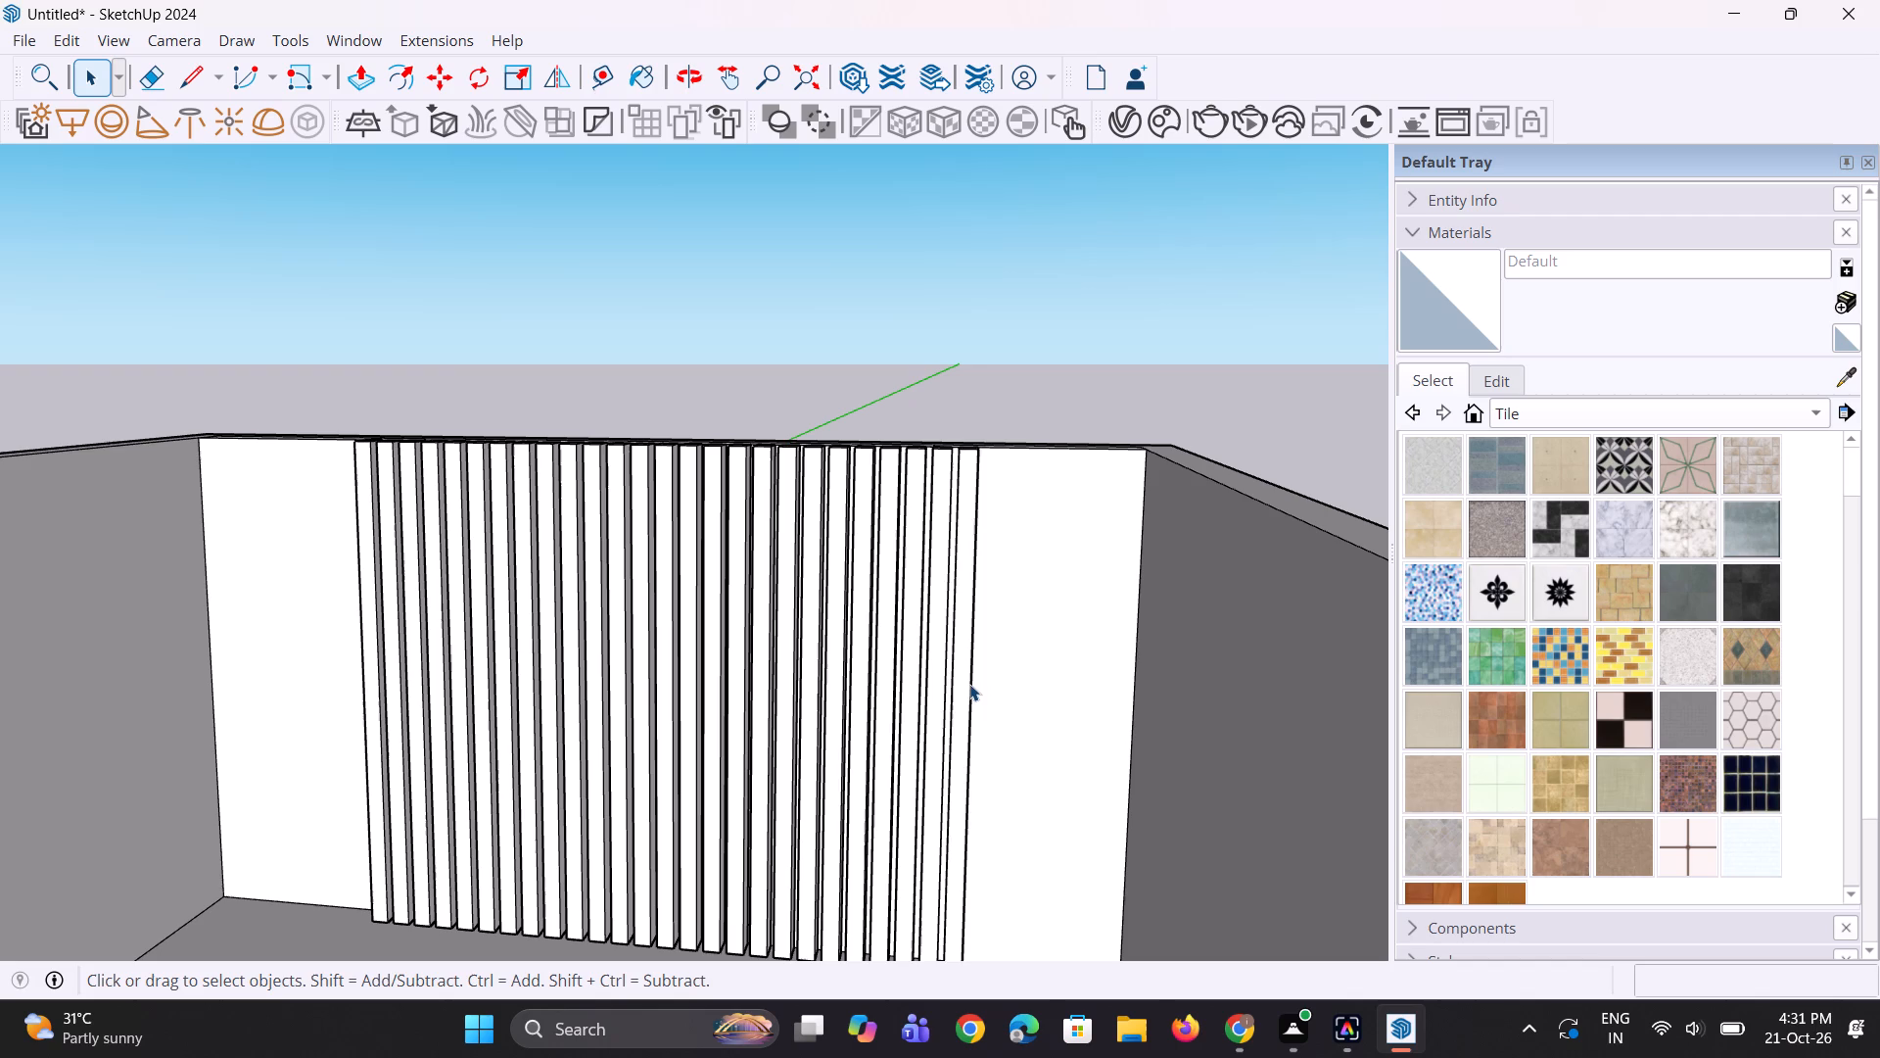
key(Delete)
click(937, 696)
key(Delete)
Examine how the row of slats ends against the back wall's right-hand section and how it looks across the hall.
click(914, 710)
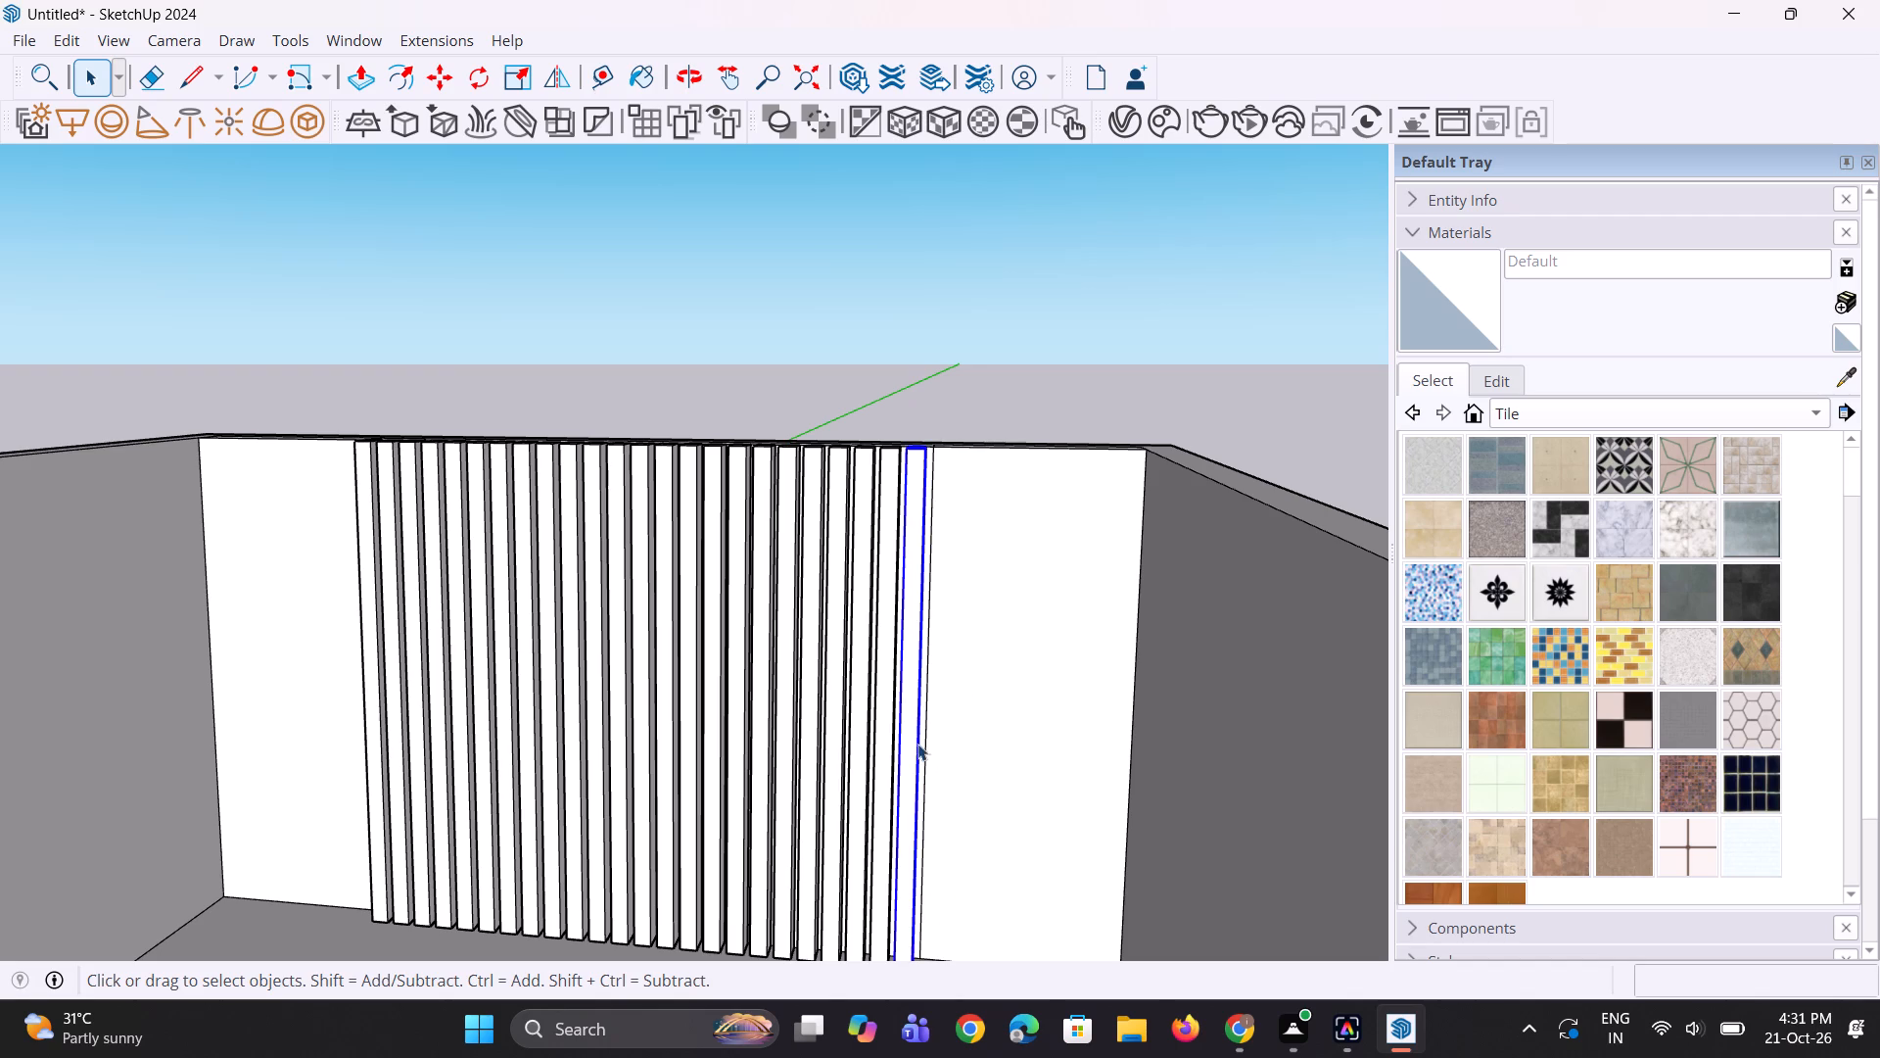
scroll(942, 723, down, 4)
key(space)
click(959, 444)
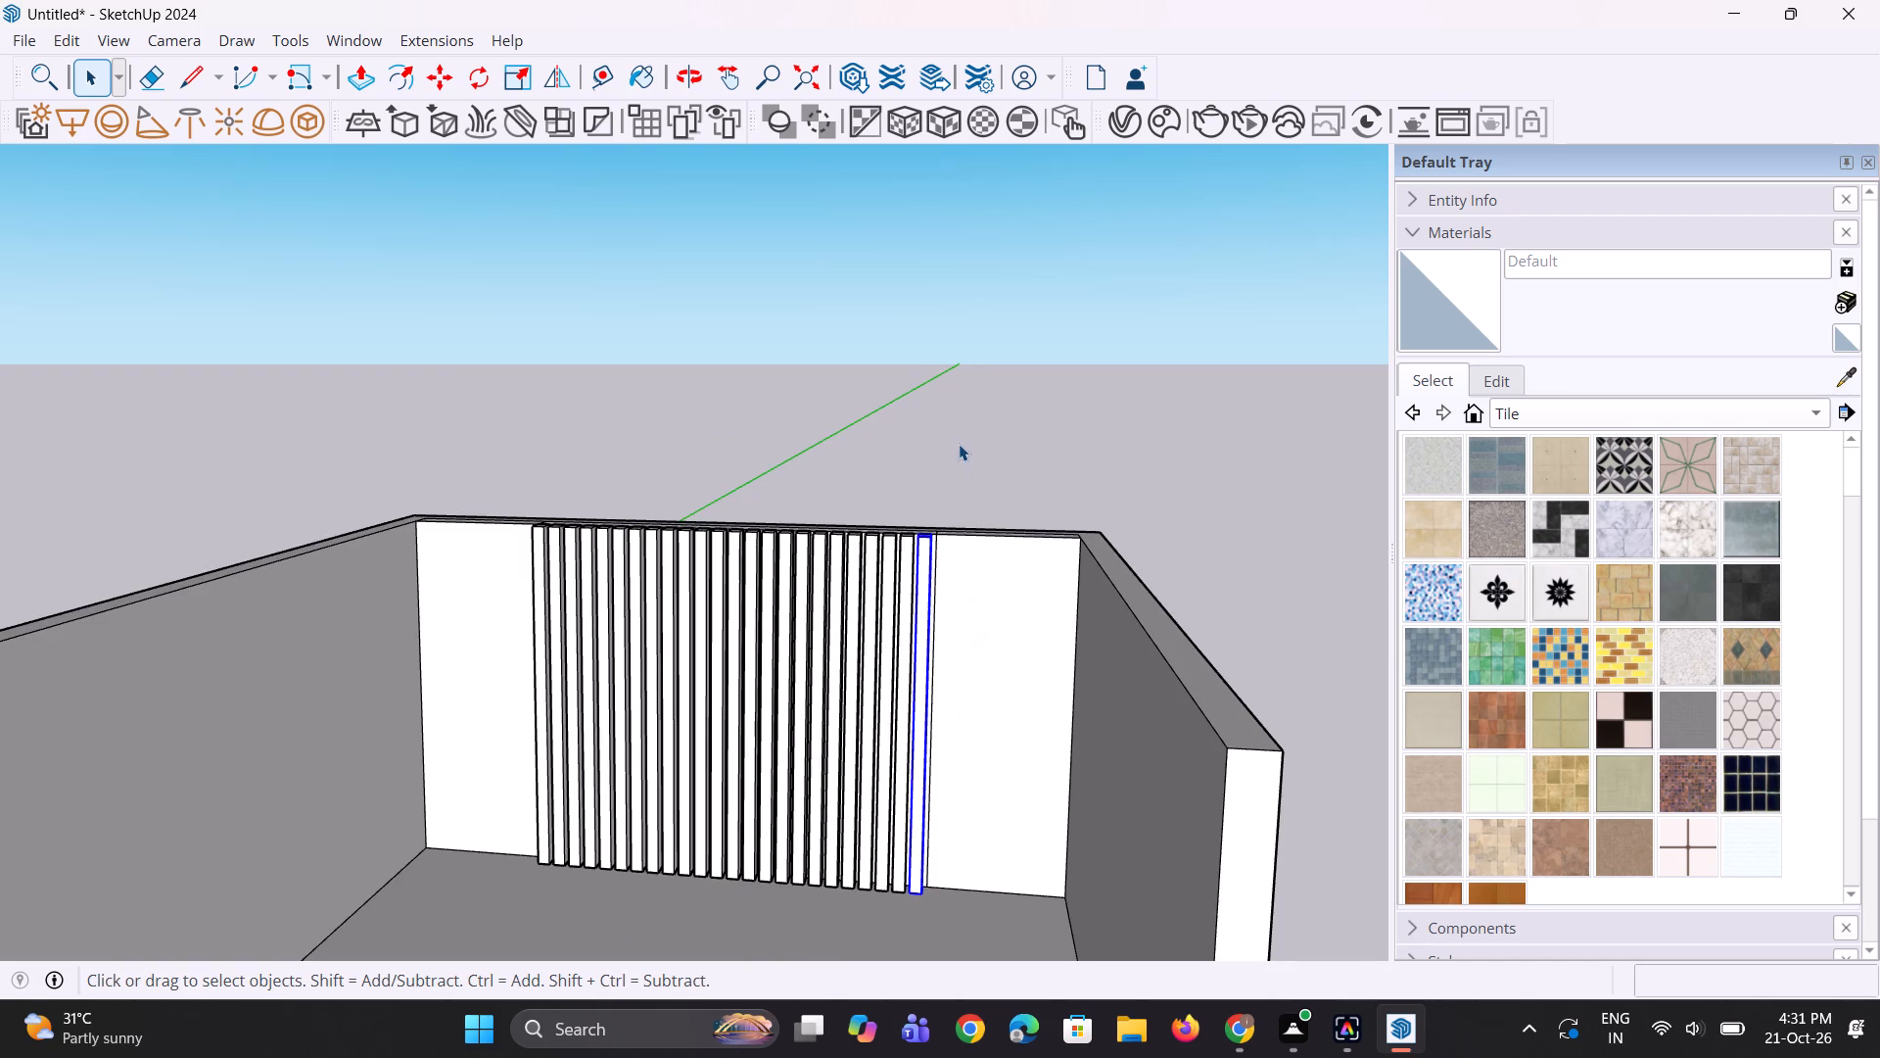
scroll(953, 653, up, 3)
scroll(897, 580, up, 12)
drag(915, 565, 946, 577)
middle_drag(942, 575, 974, 592)
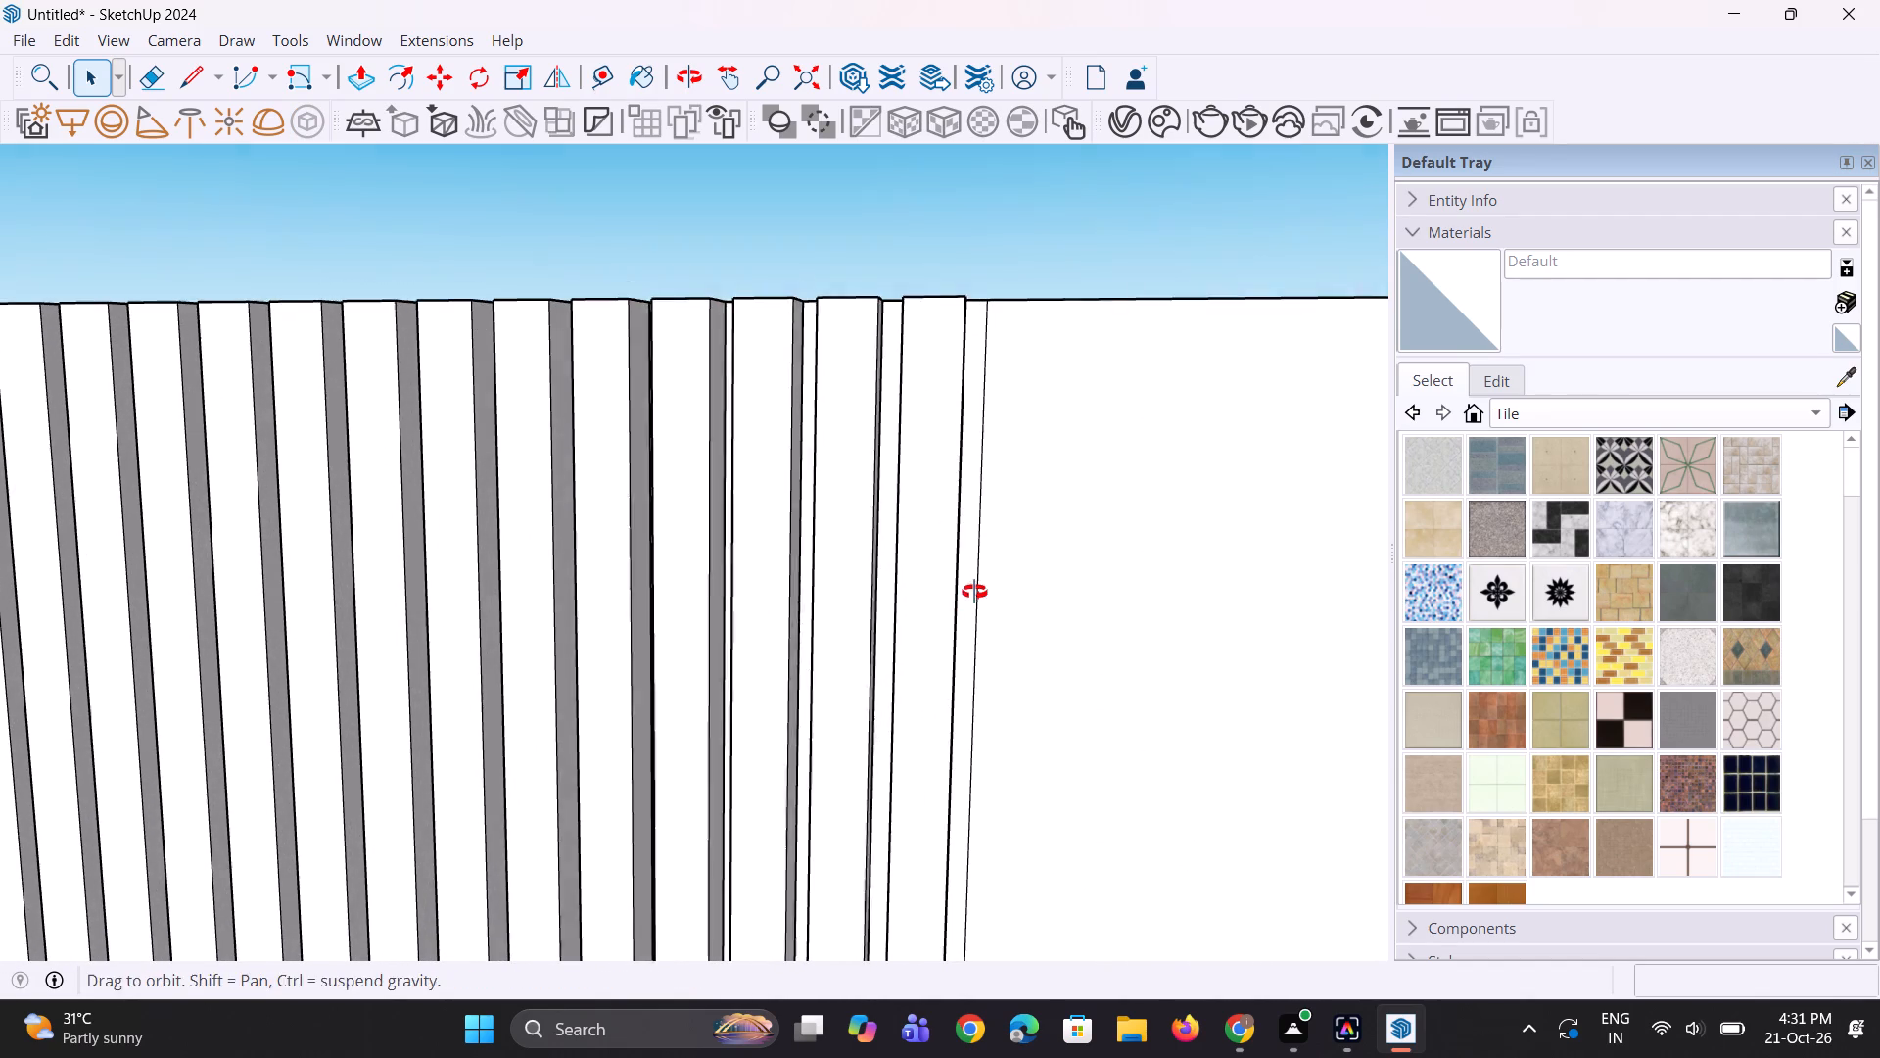
middle_drag(974, 592, 975, 593)
scroll(971, 571, down, 13)
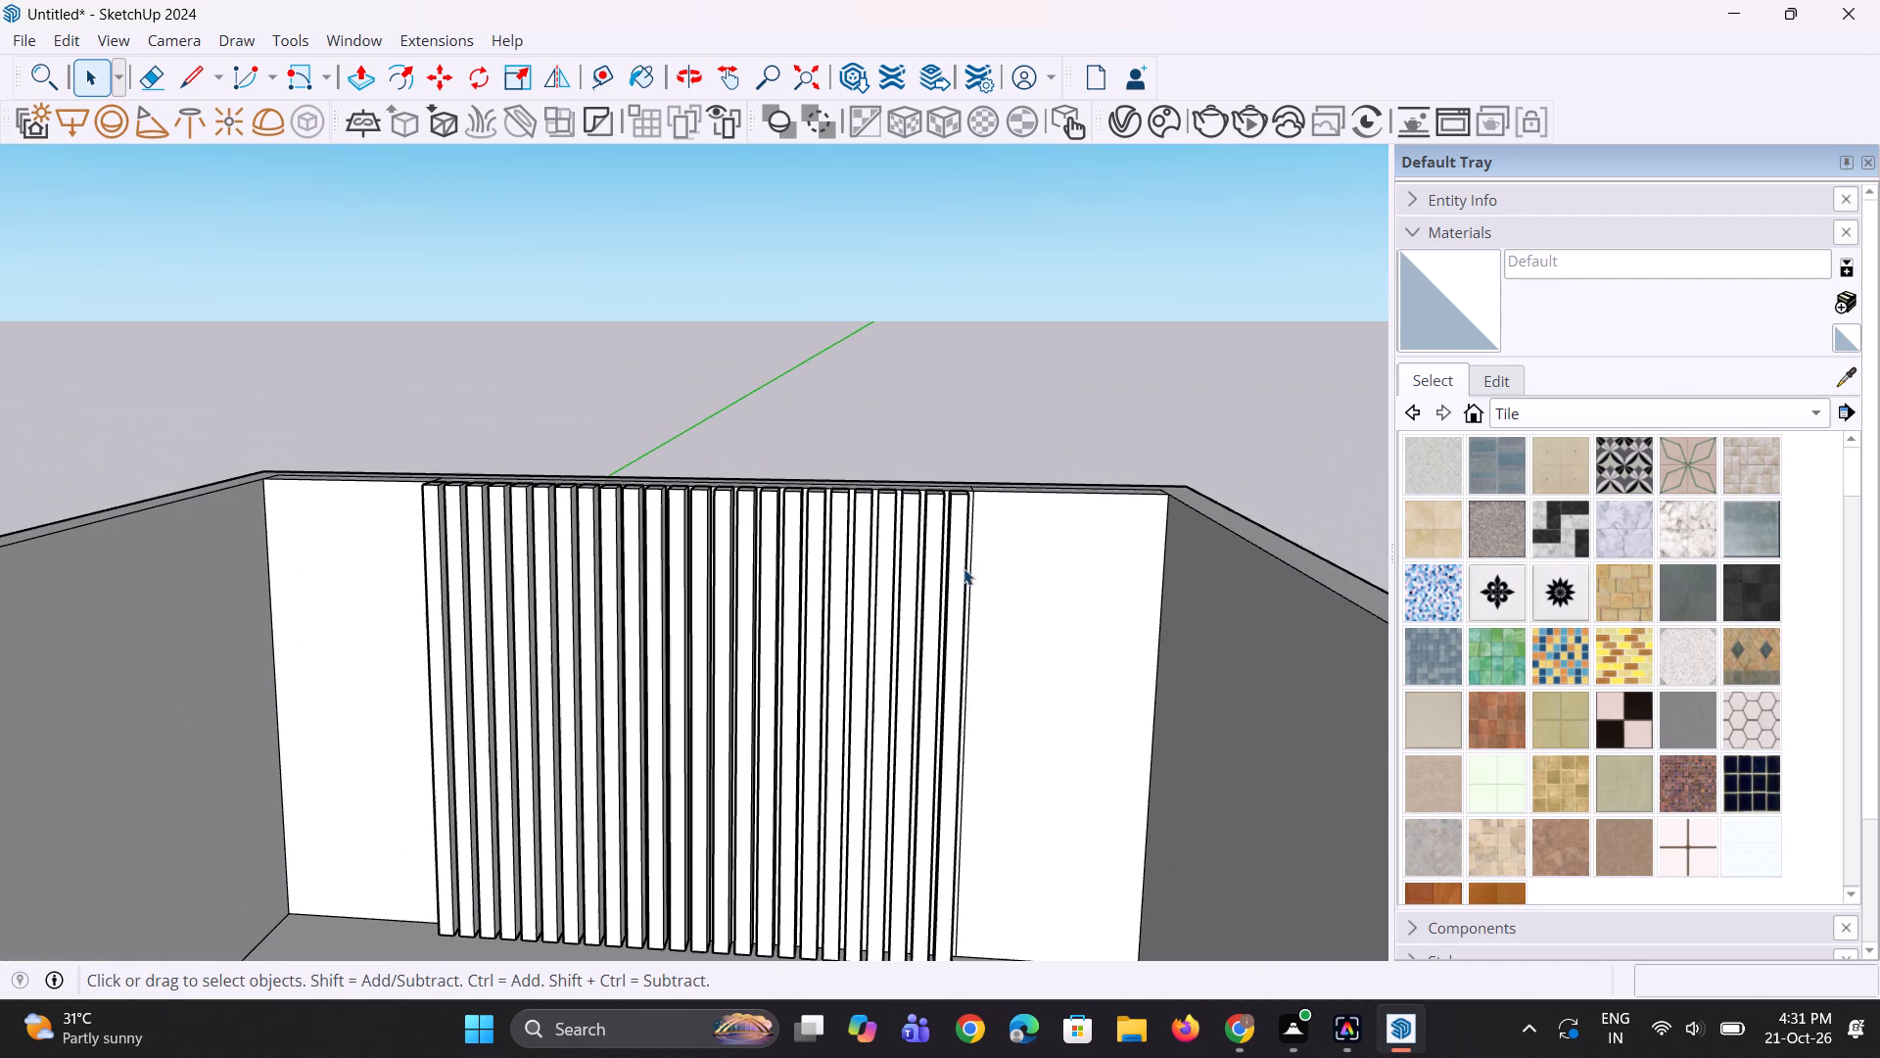
middle_drag(857, 599, 885, 573)
click(972, 367)
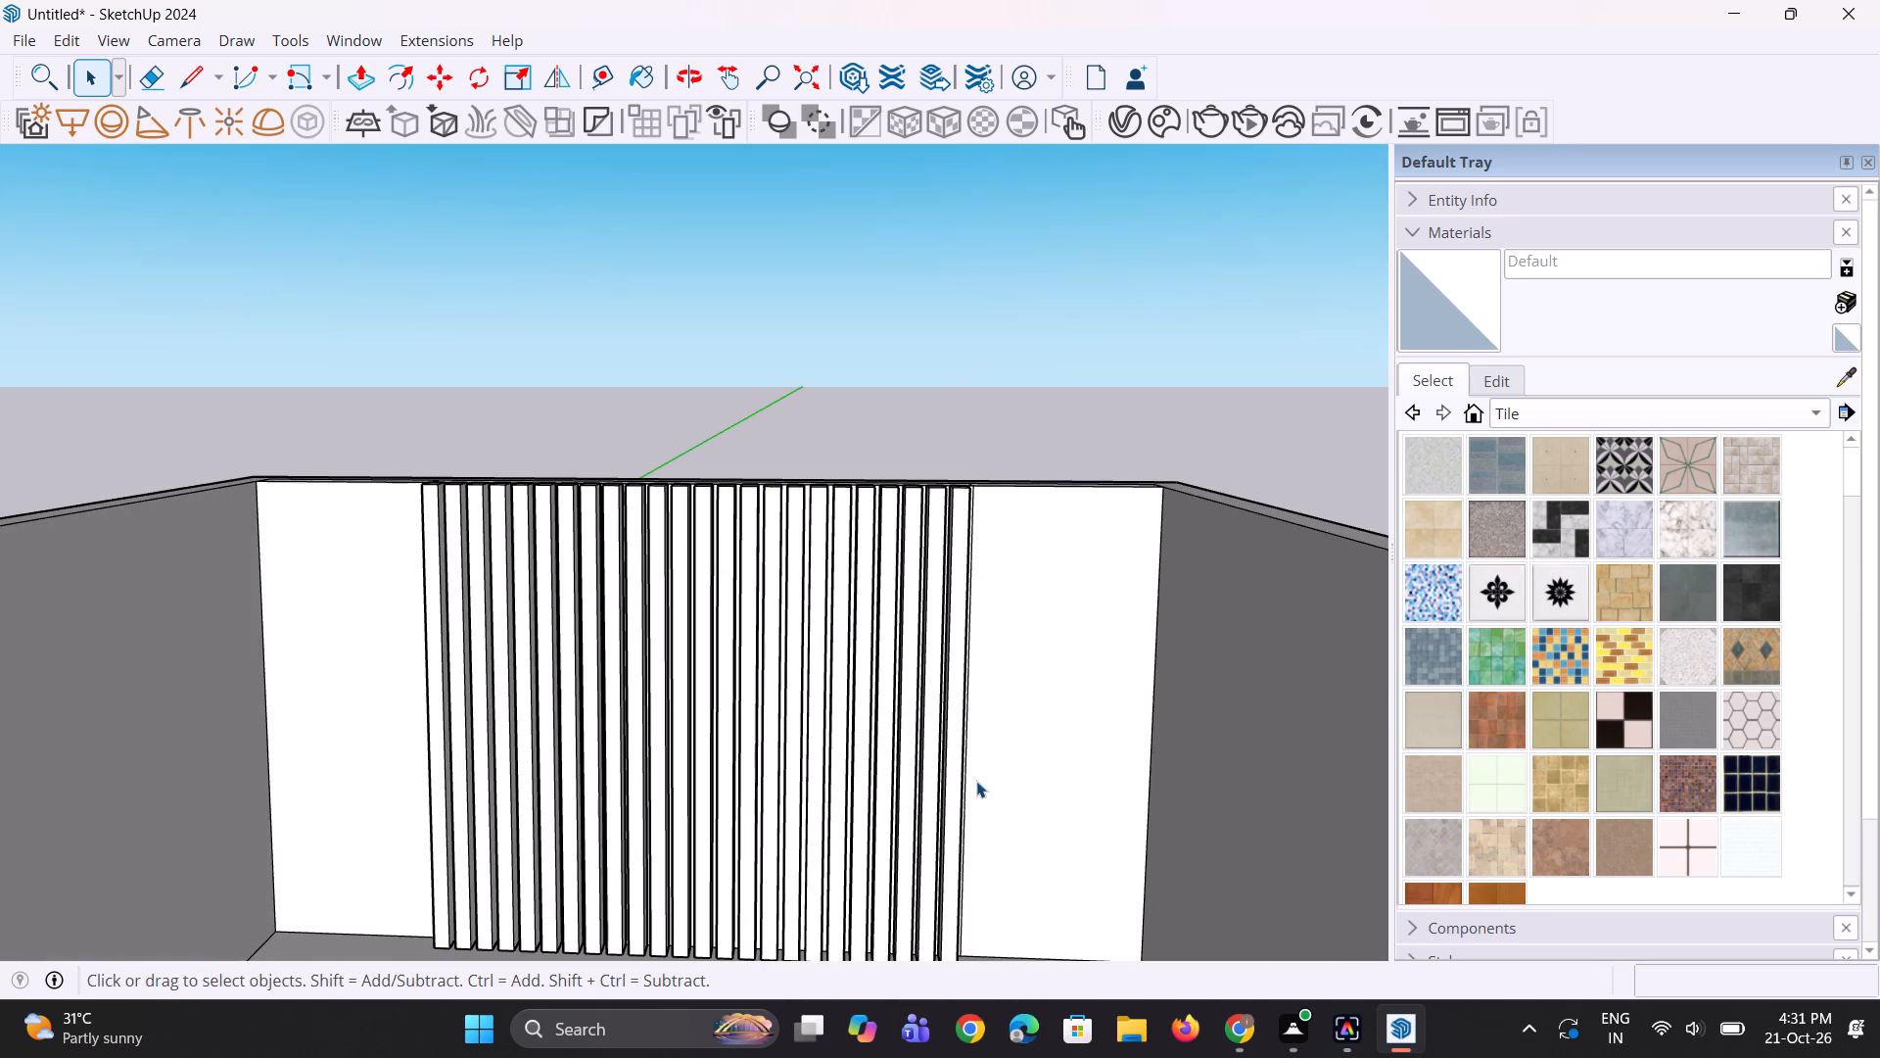
scroll(910, 751, down, 7)
middle_drag(871, 746, 863, 788)
scroll(701, 460, down, 4)
scroll(701, 460, up, 1)
scroll(701, 460, down, 3)
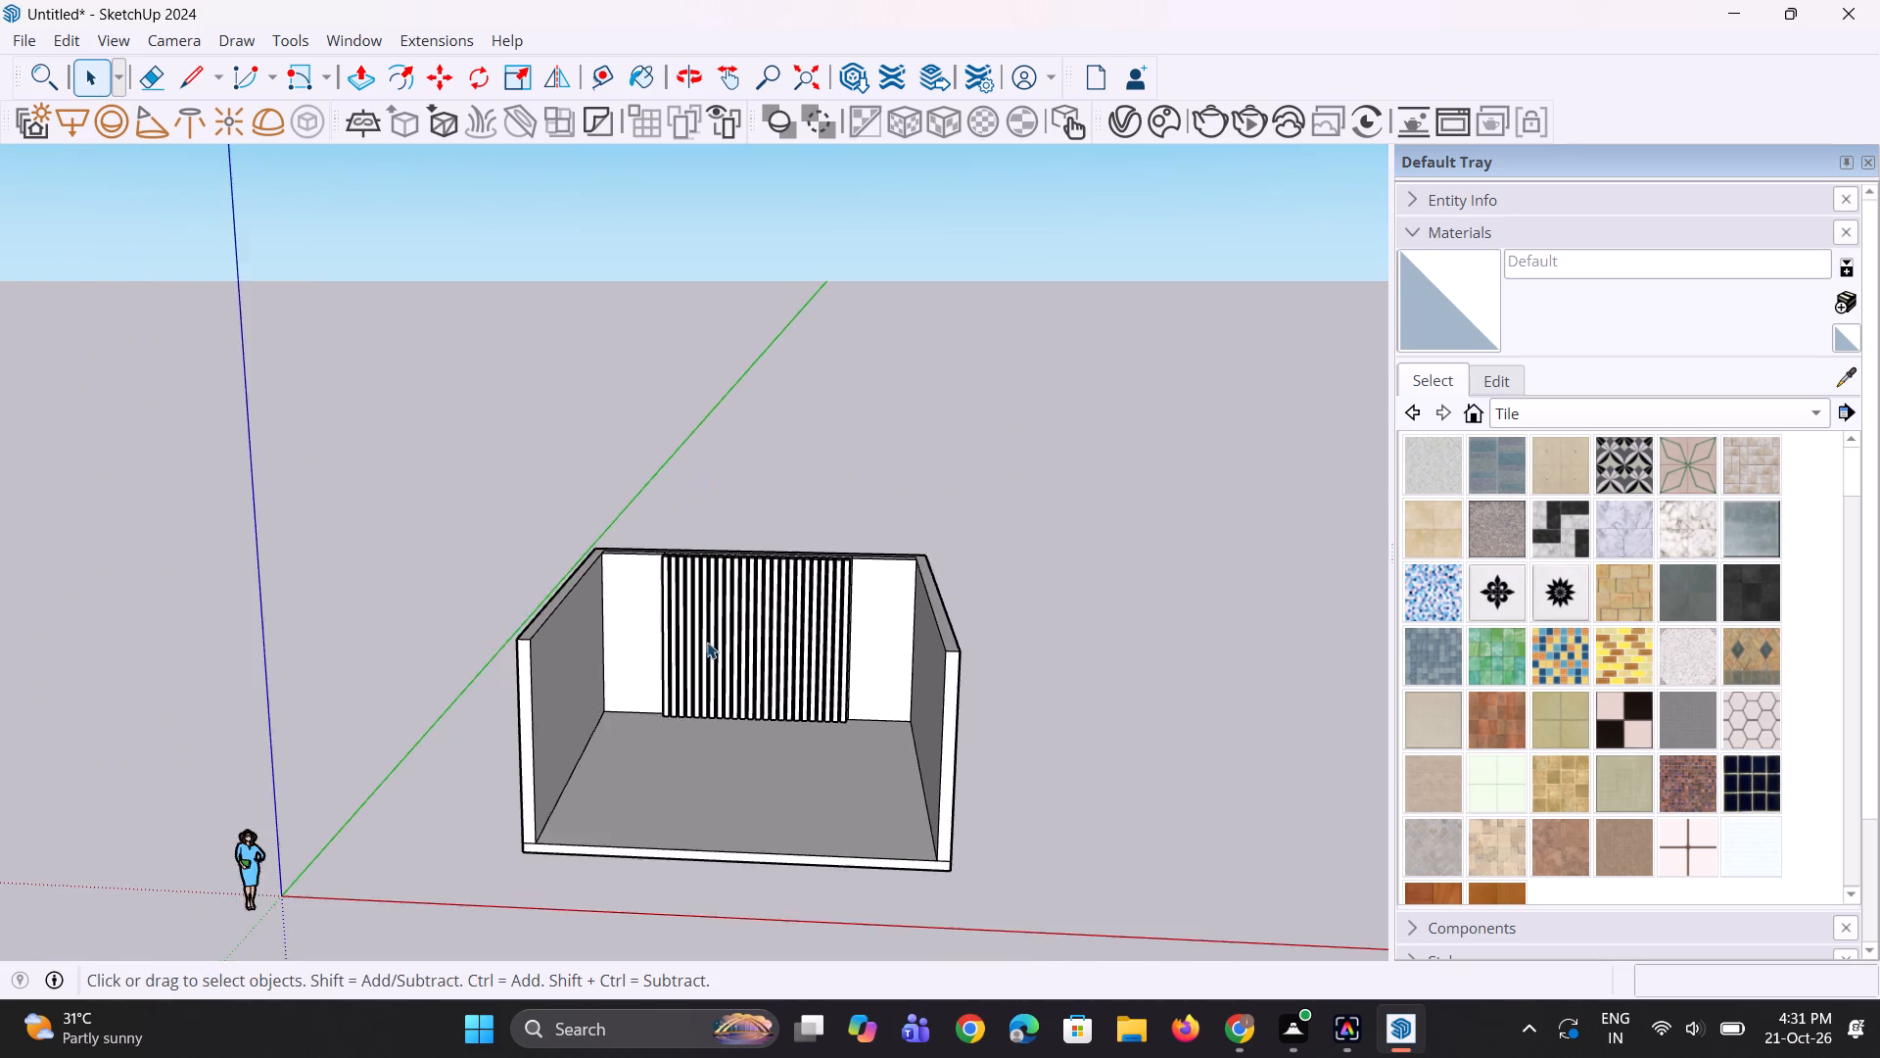
scroll(707, 642, up, 8)
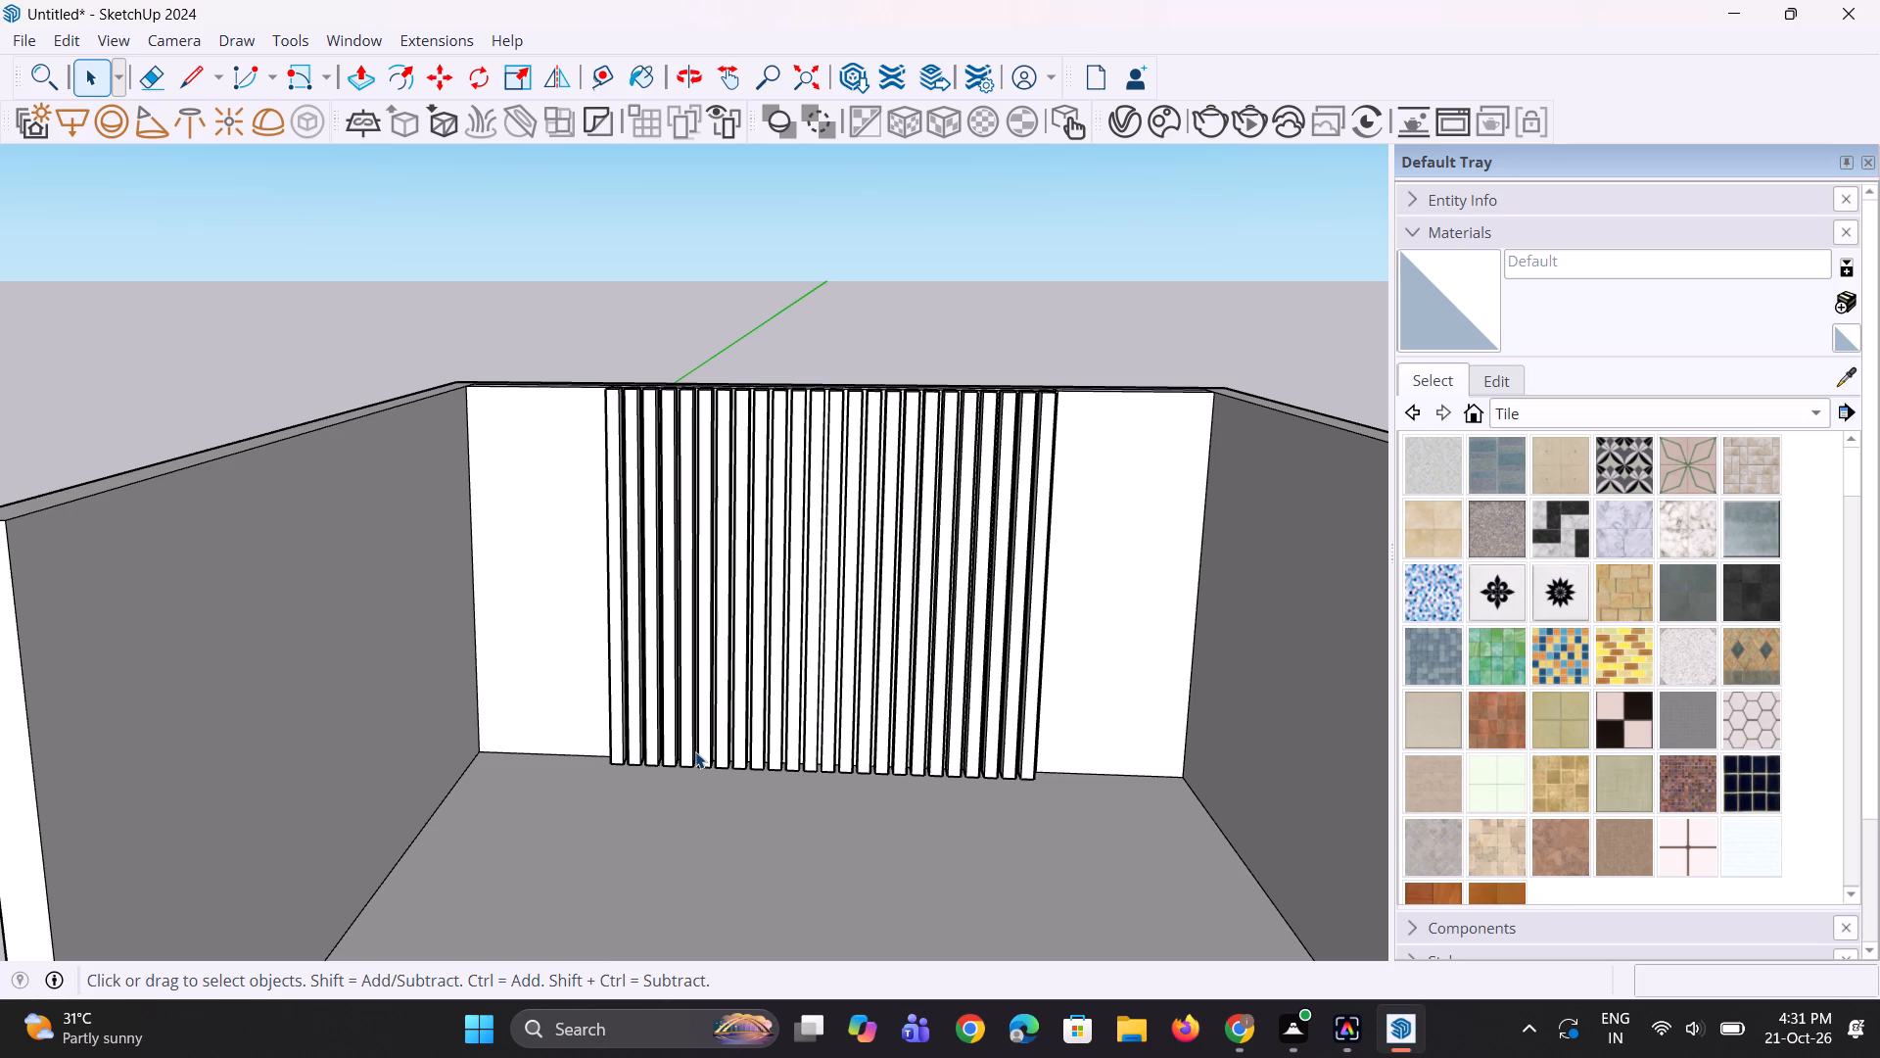
Copy the vertical corner edge between the left and back walls about 4' 3" along the left wall.
scroll(695, 751, down, 3)
middle_drag(608, 813, 435, 881)
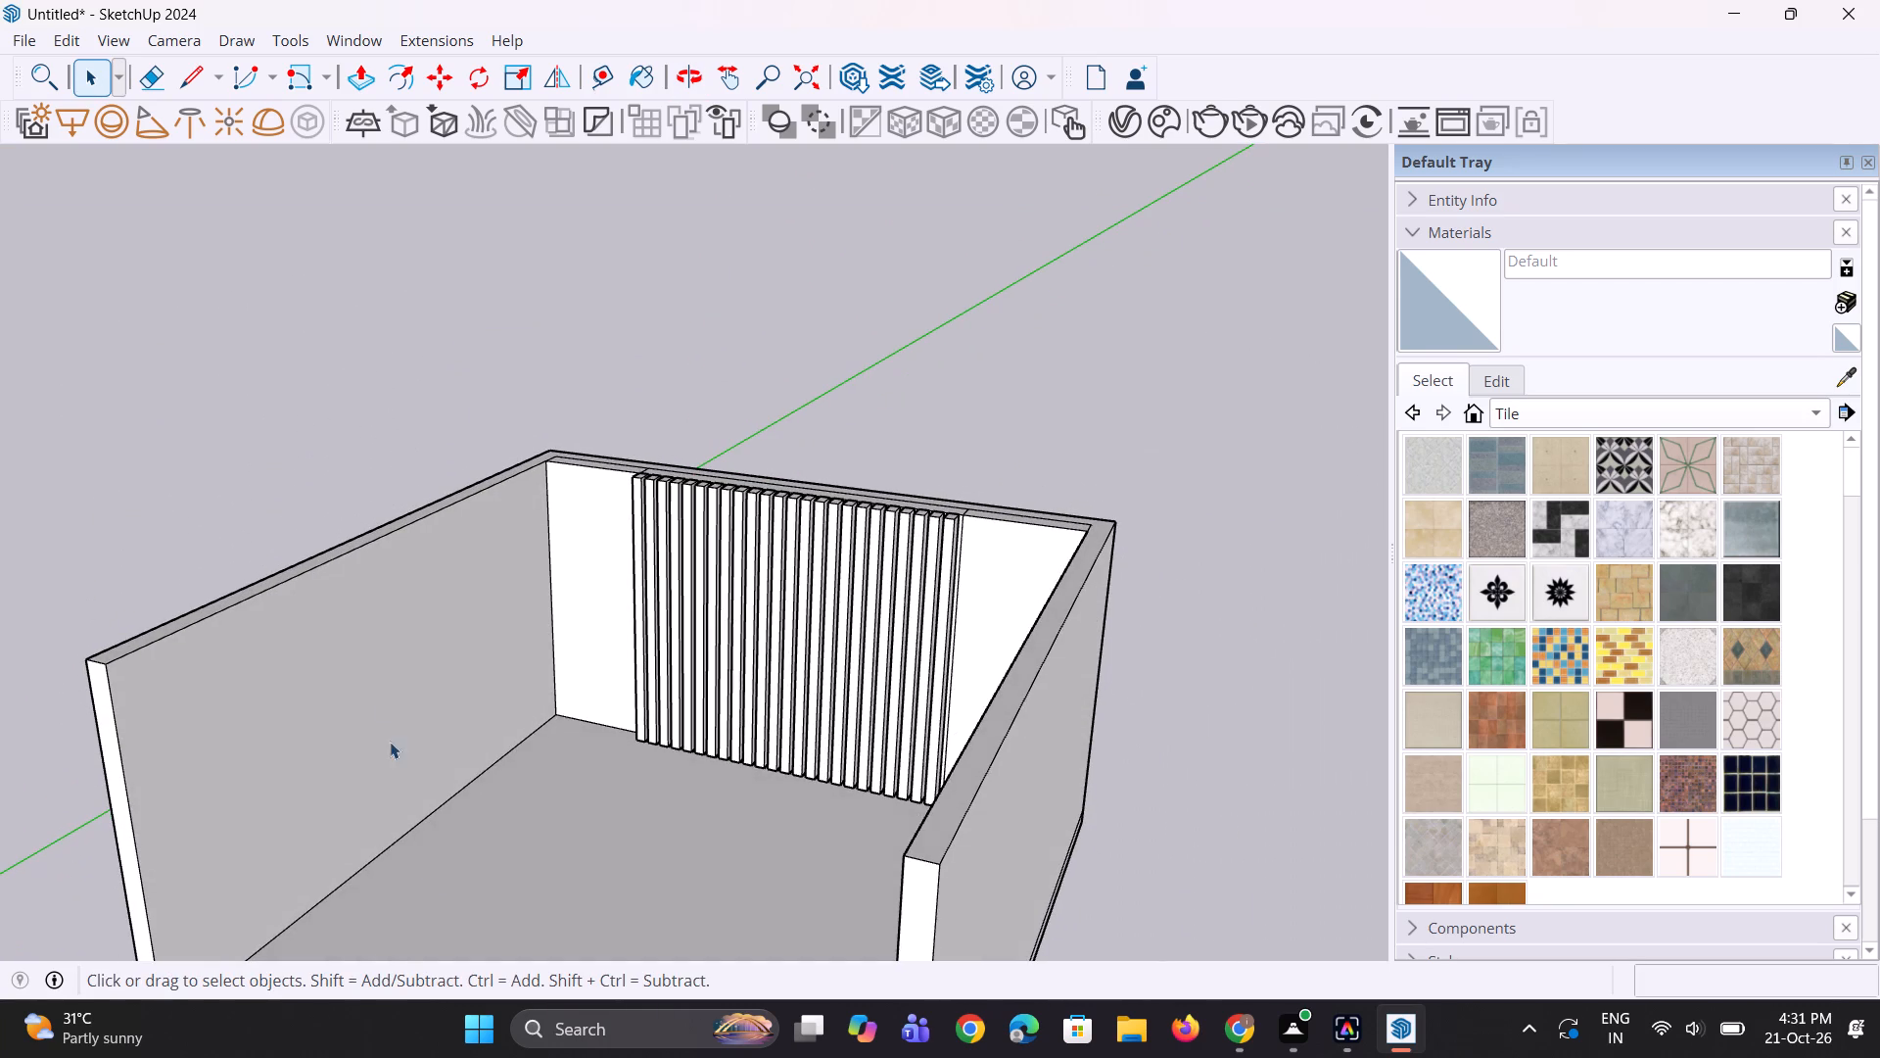
scroll(554, 553, up, 2)
click(547, 554)
scroll(570, 717, up, 1)
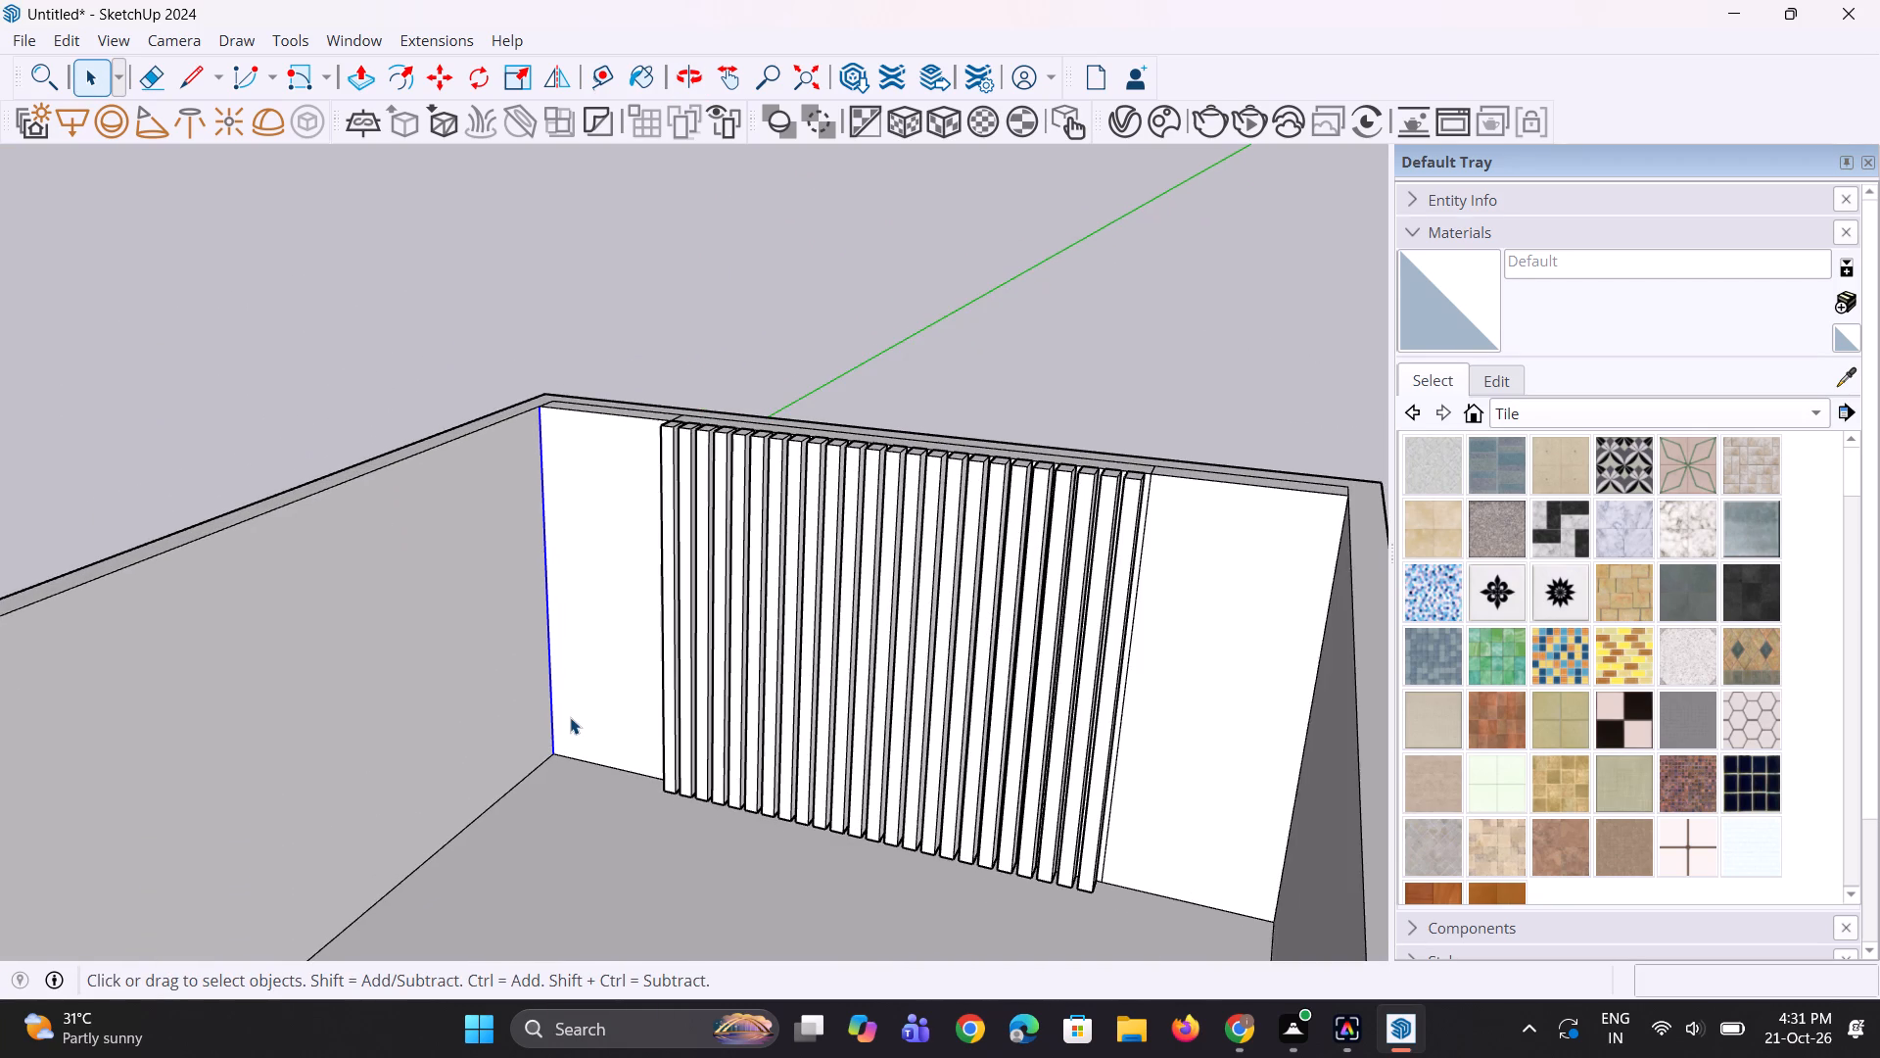
scroll(570, 717, up, 1)
key(m)
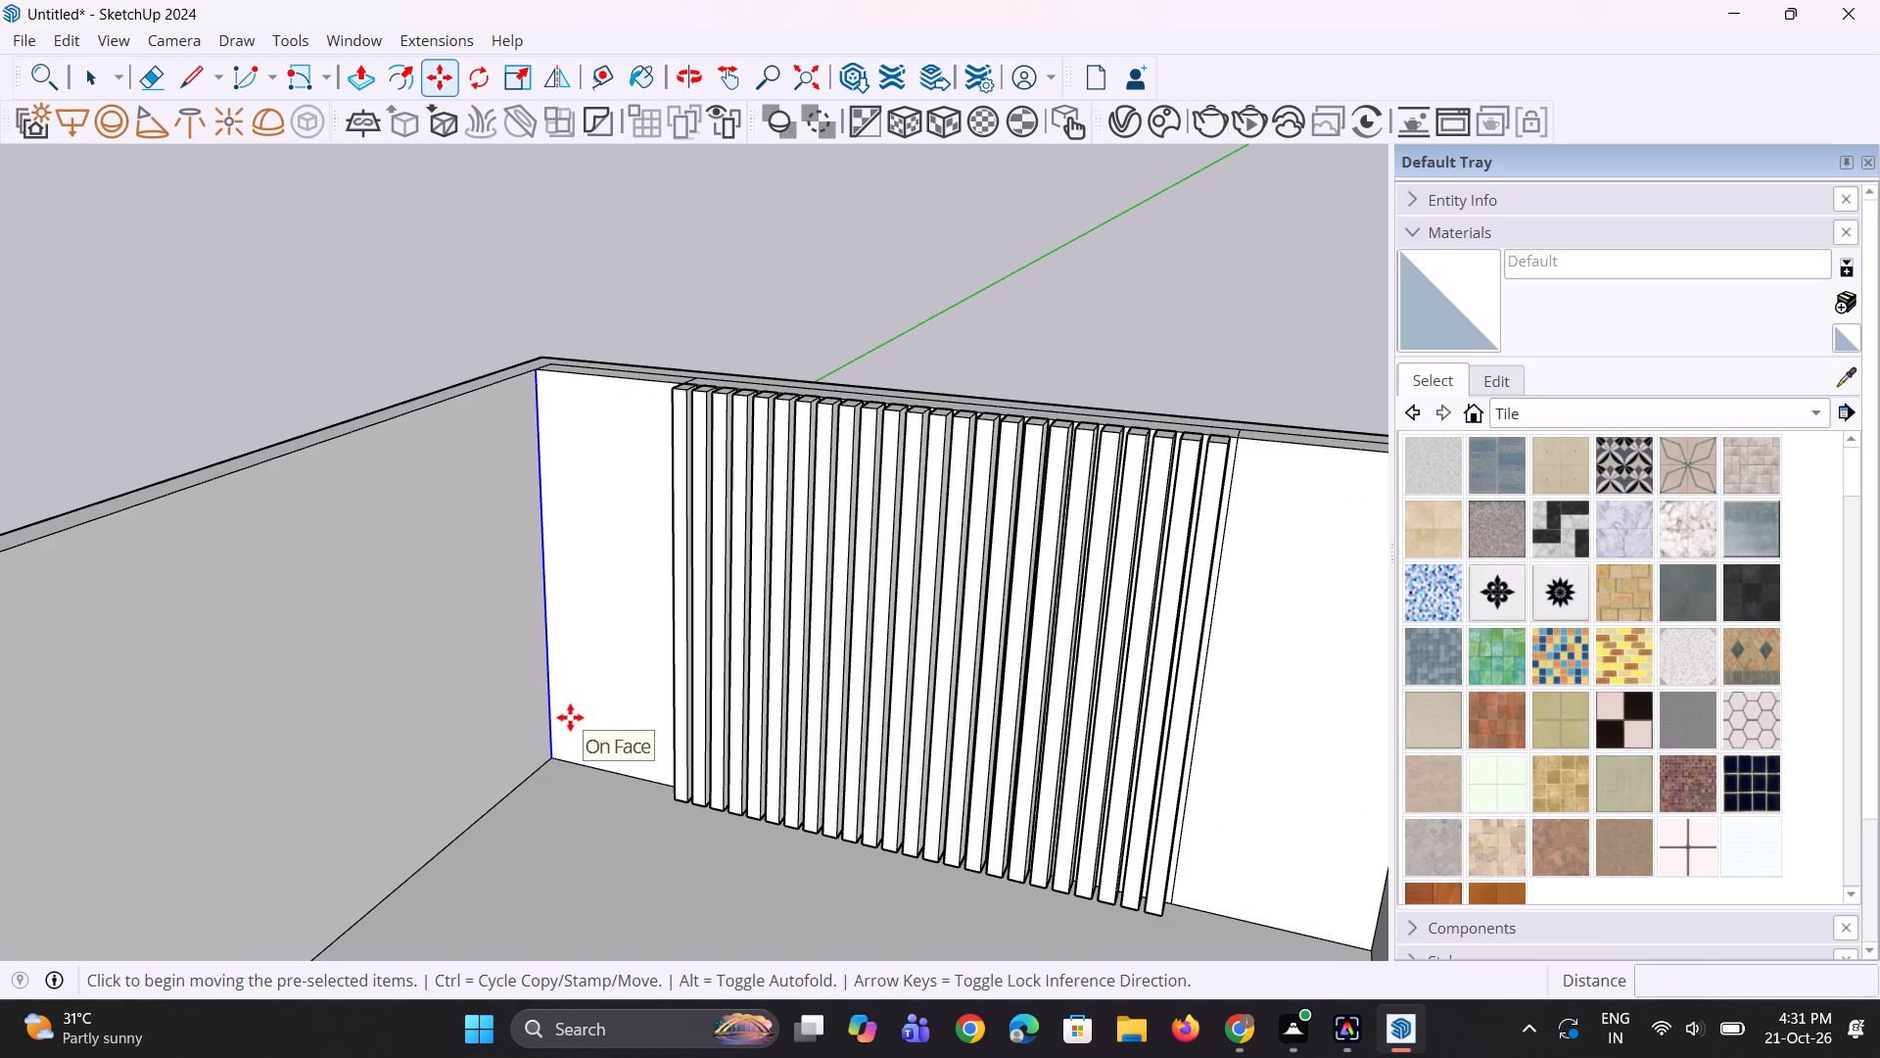
click(544, 767)
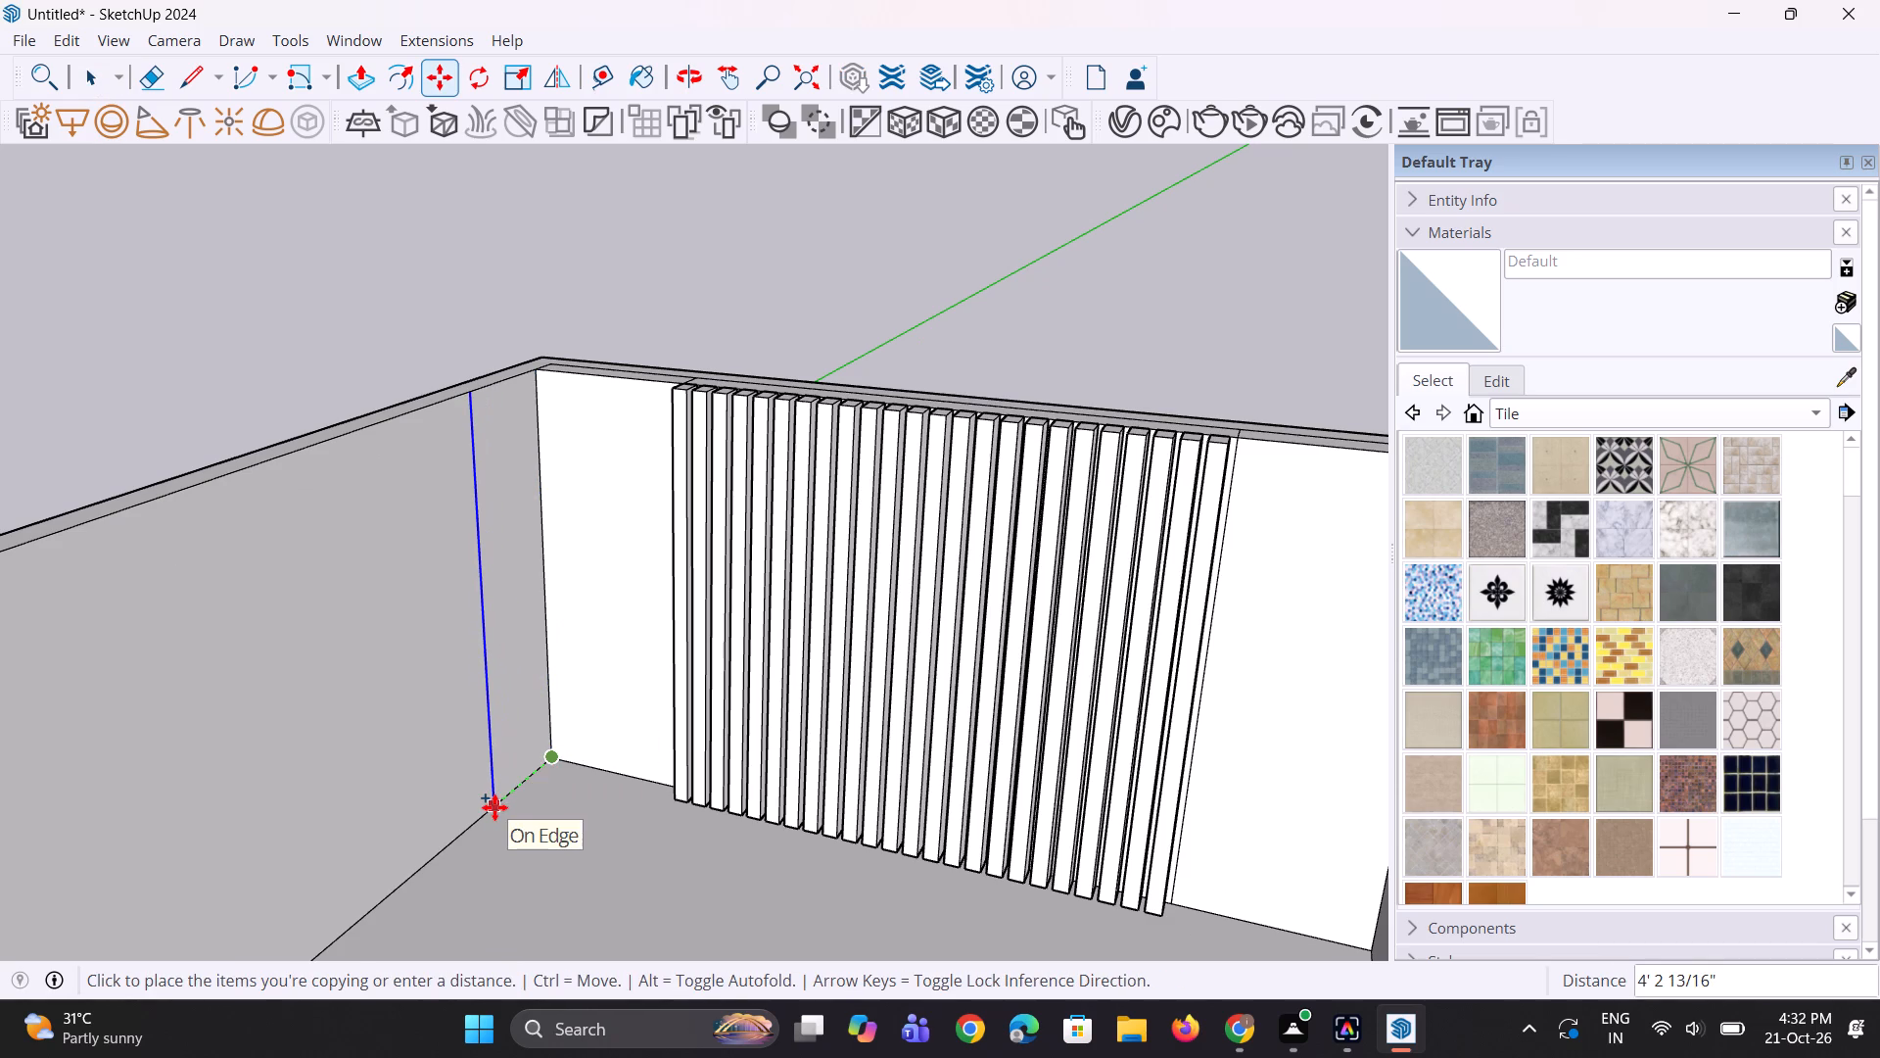
click(494, 796)
scroll(502, 744, down, 5)
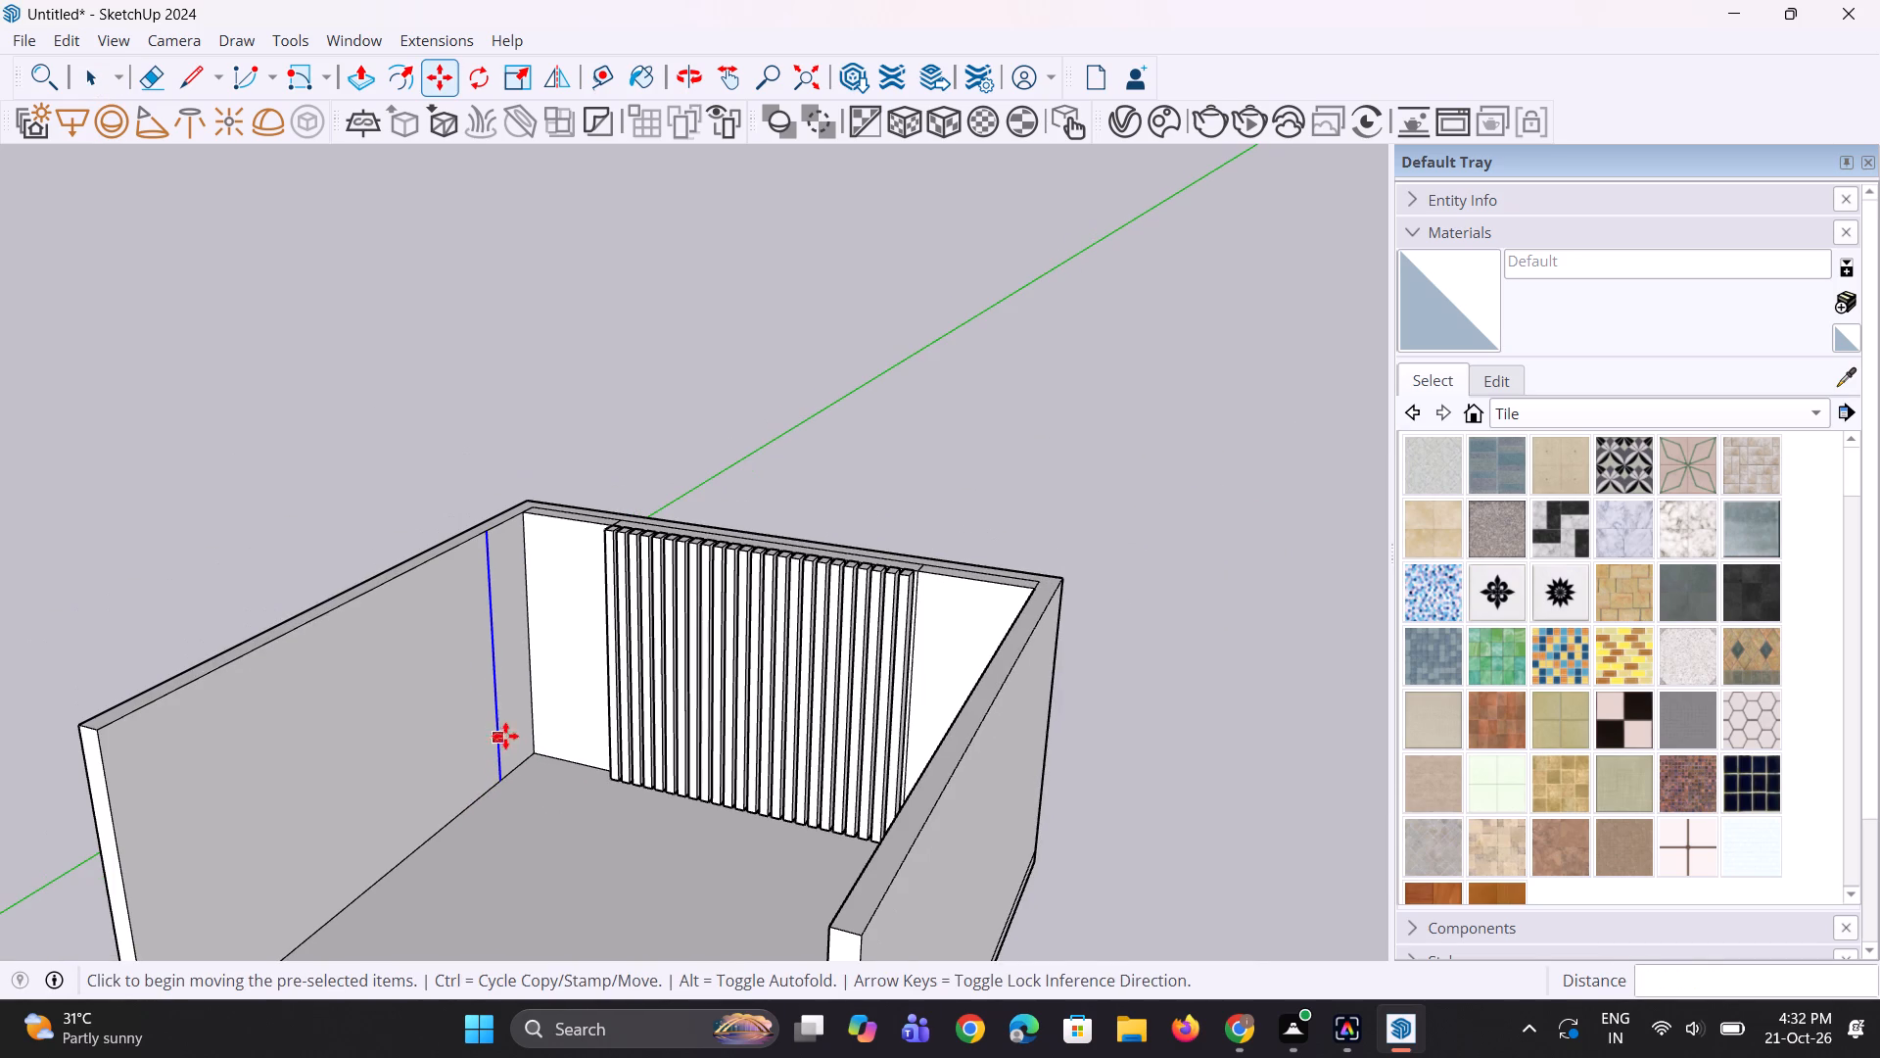
key(space)
Move the copied vertical edge about 1' 10" farther from the corner along the left wall.
scroll(502, 770, up, 2)
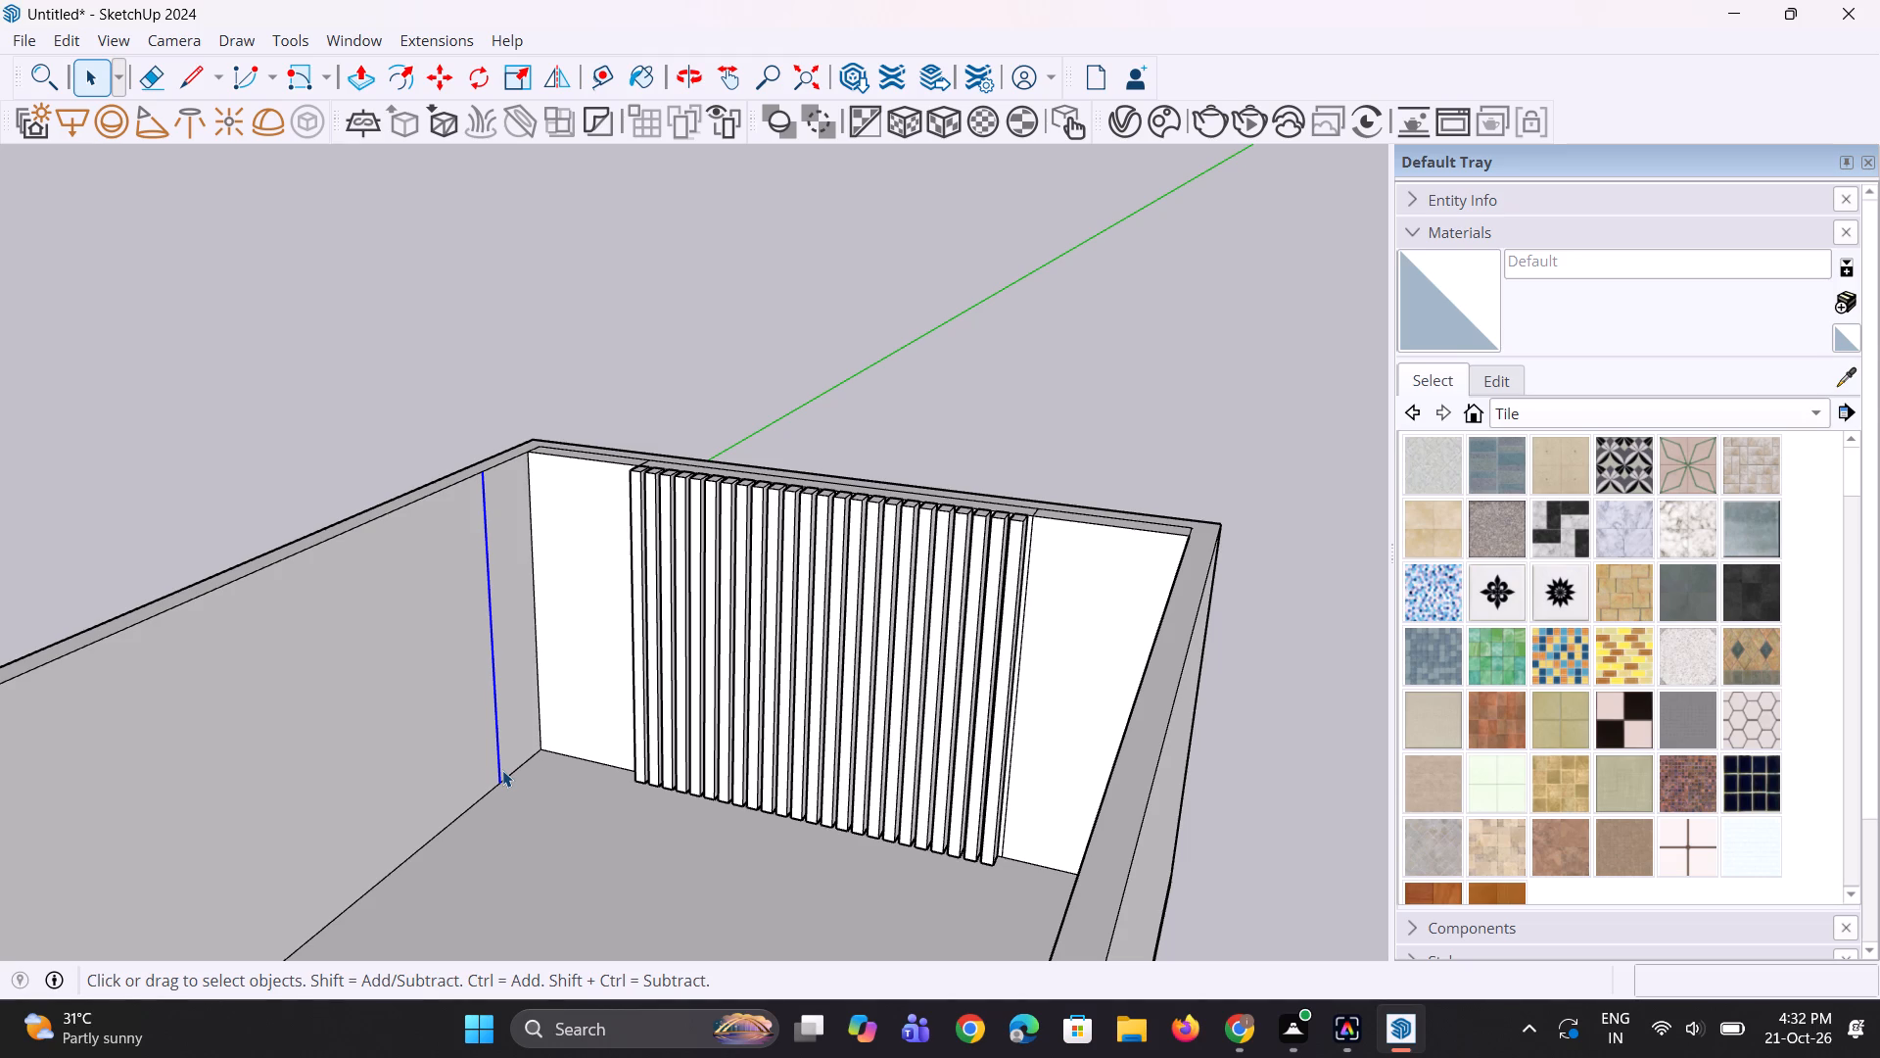
scroll(502, 770, up, 2)
key(m)
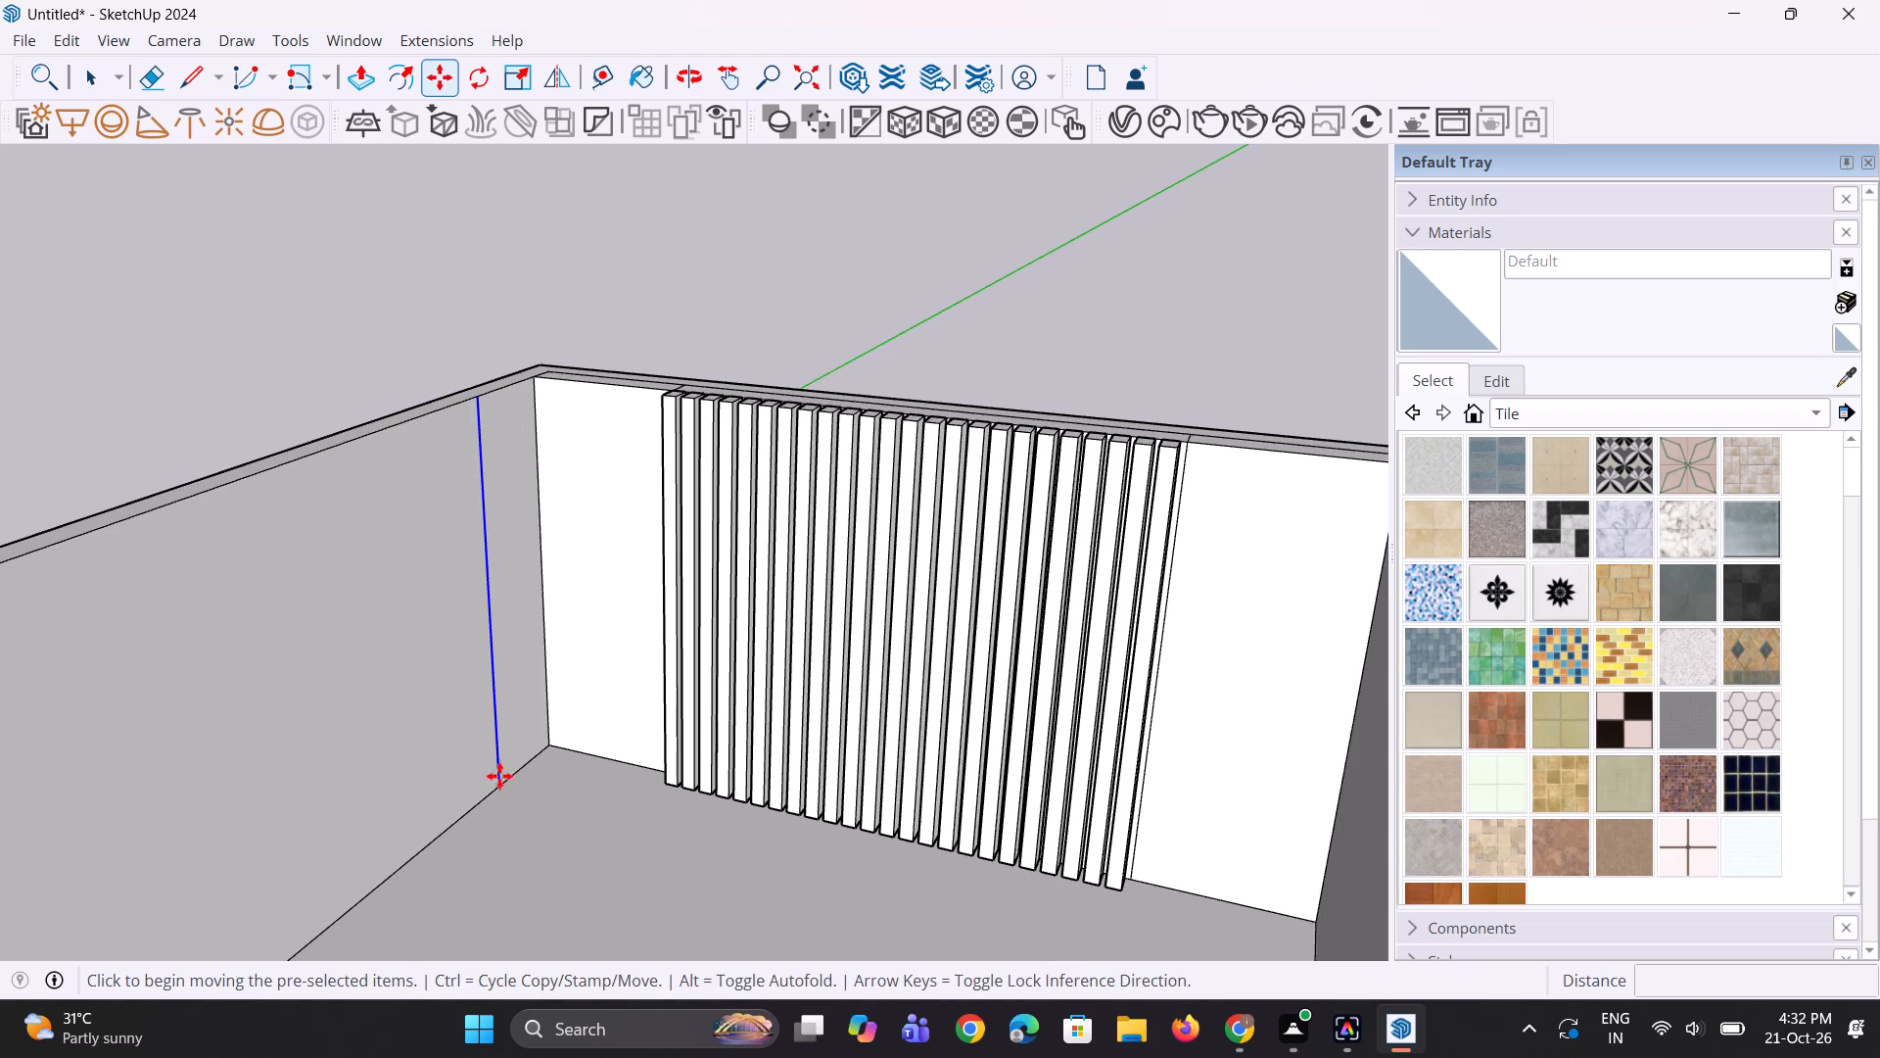
click(496, 786)
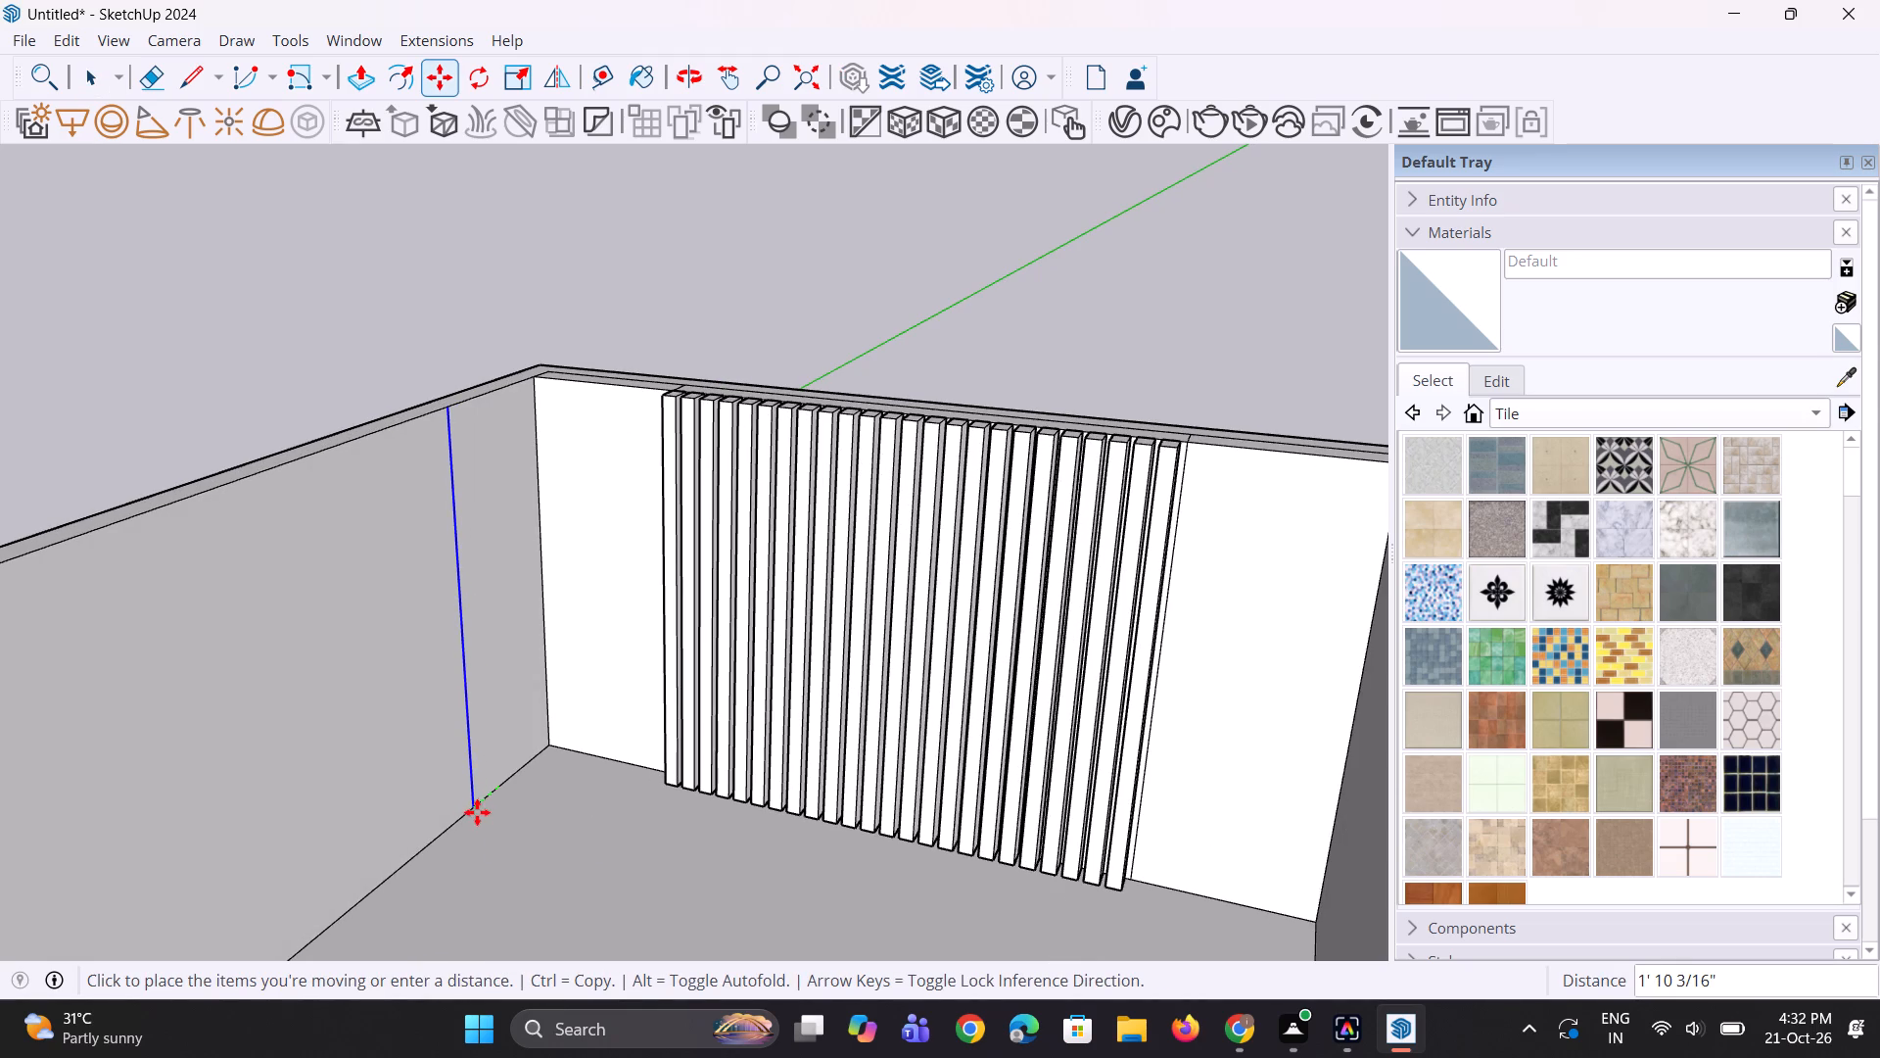
click(477, 812)
middle_drag(519, 755, 407, 830)
key(space)
click(623, 196)
Copy the left wall's strip face beside the corner a little over 15' along the wall toward the open front.
middle_drag(576, 735, 540, 739)
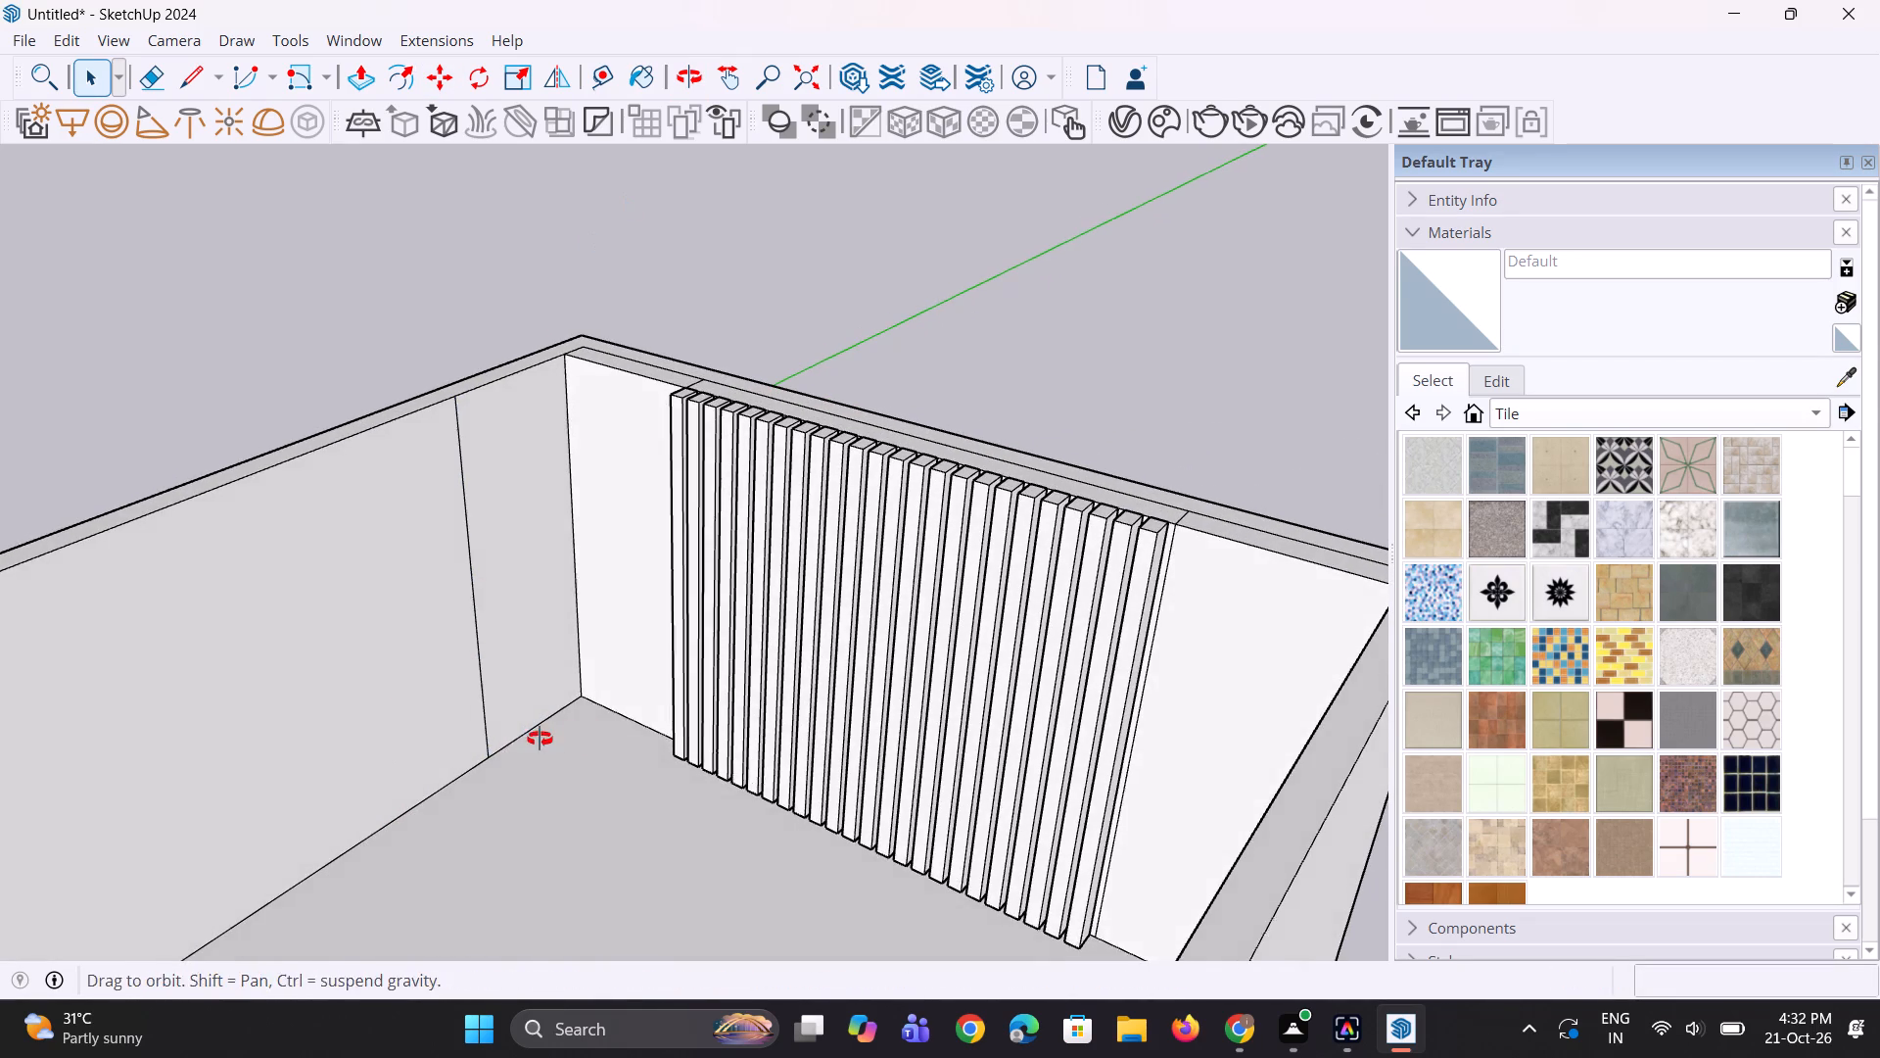
middle_drag(540, 739, 534, 739)
click(529, 669)
scroll(537, 661, down, 4)
key(m)
ctrl+scroll(541, 676, up, 2)
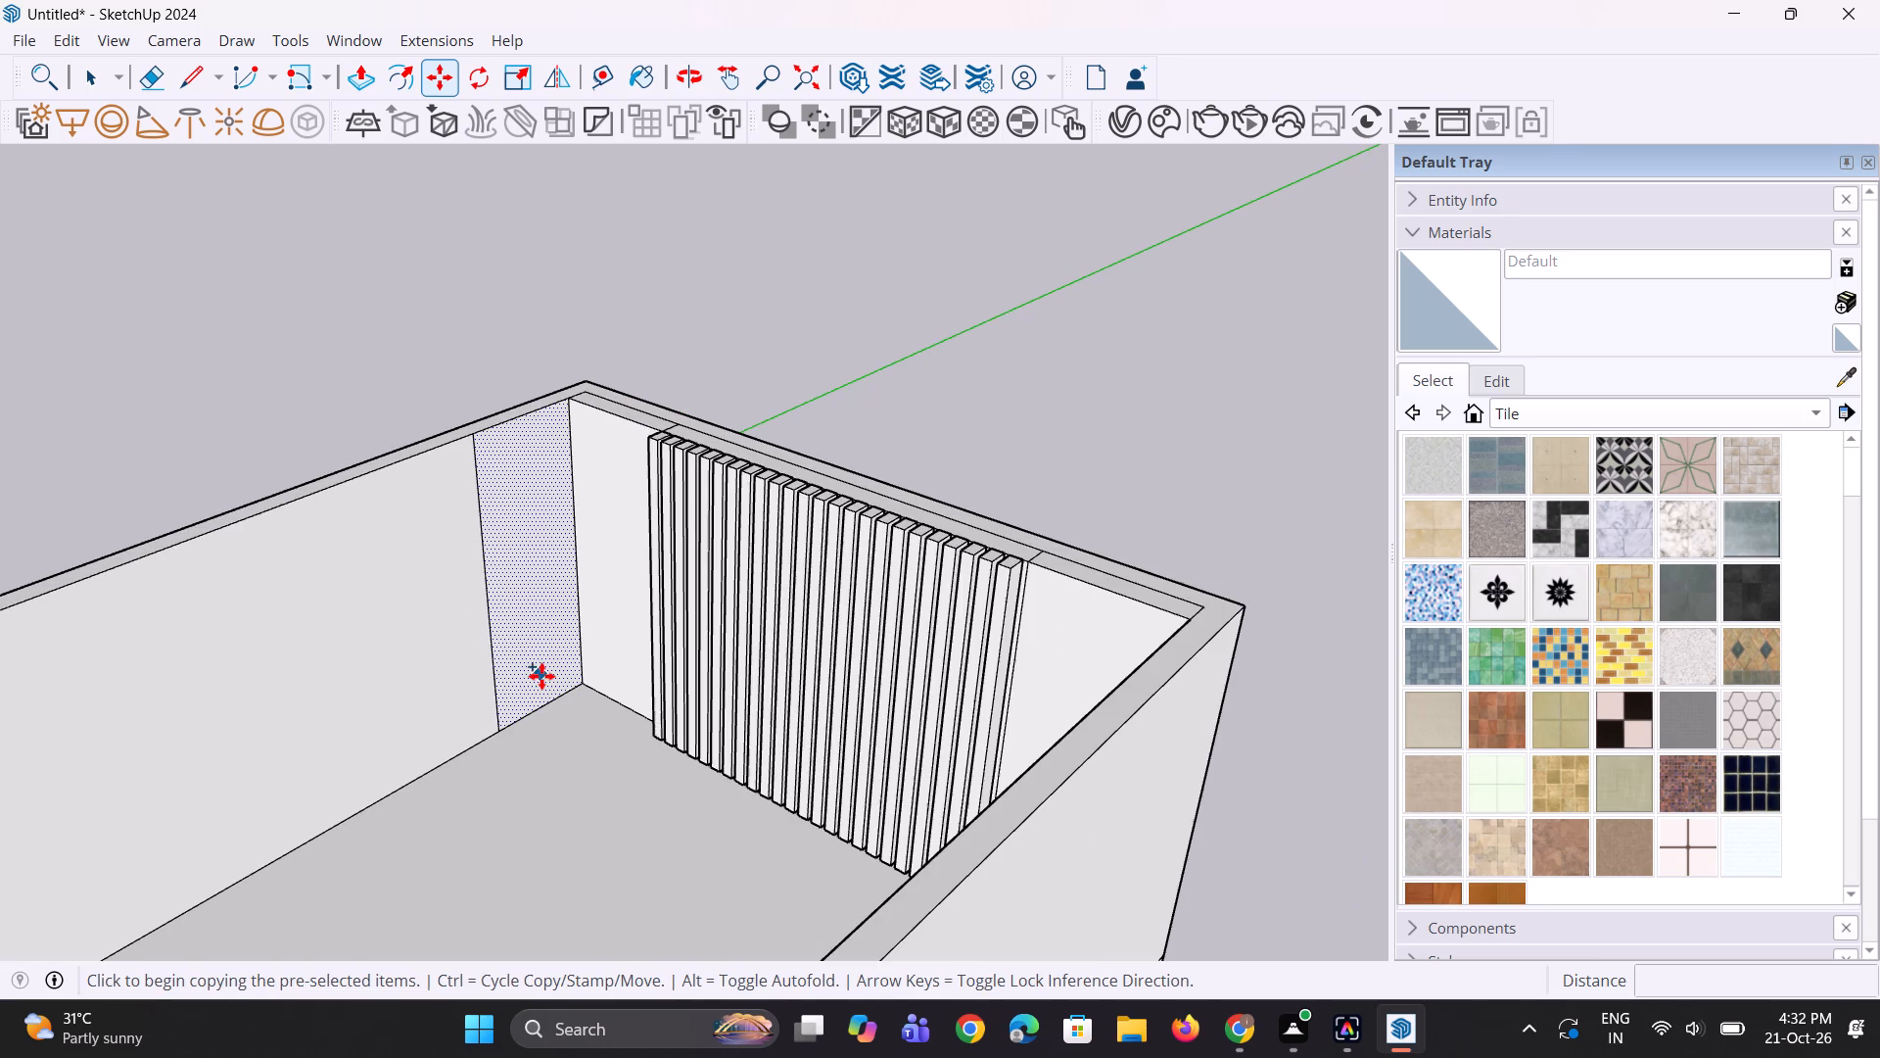
click(581, 685)
scroll(500, 738, down, 2)
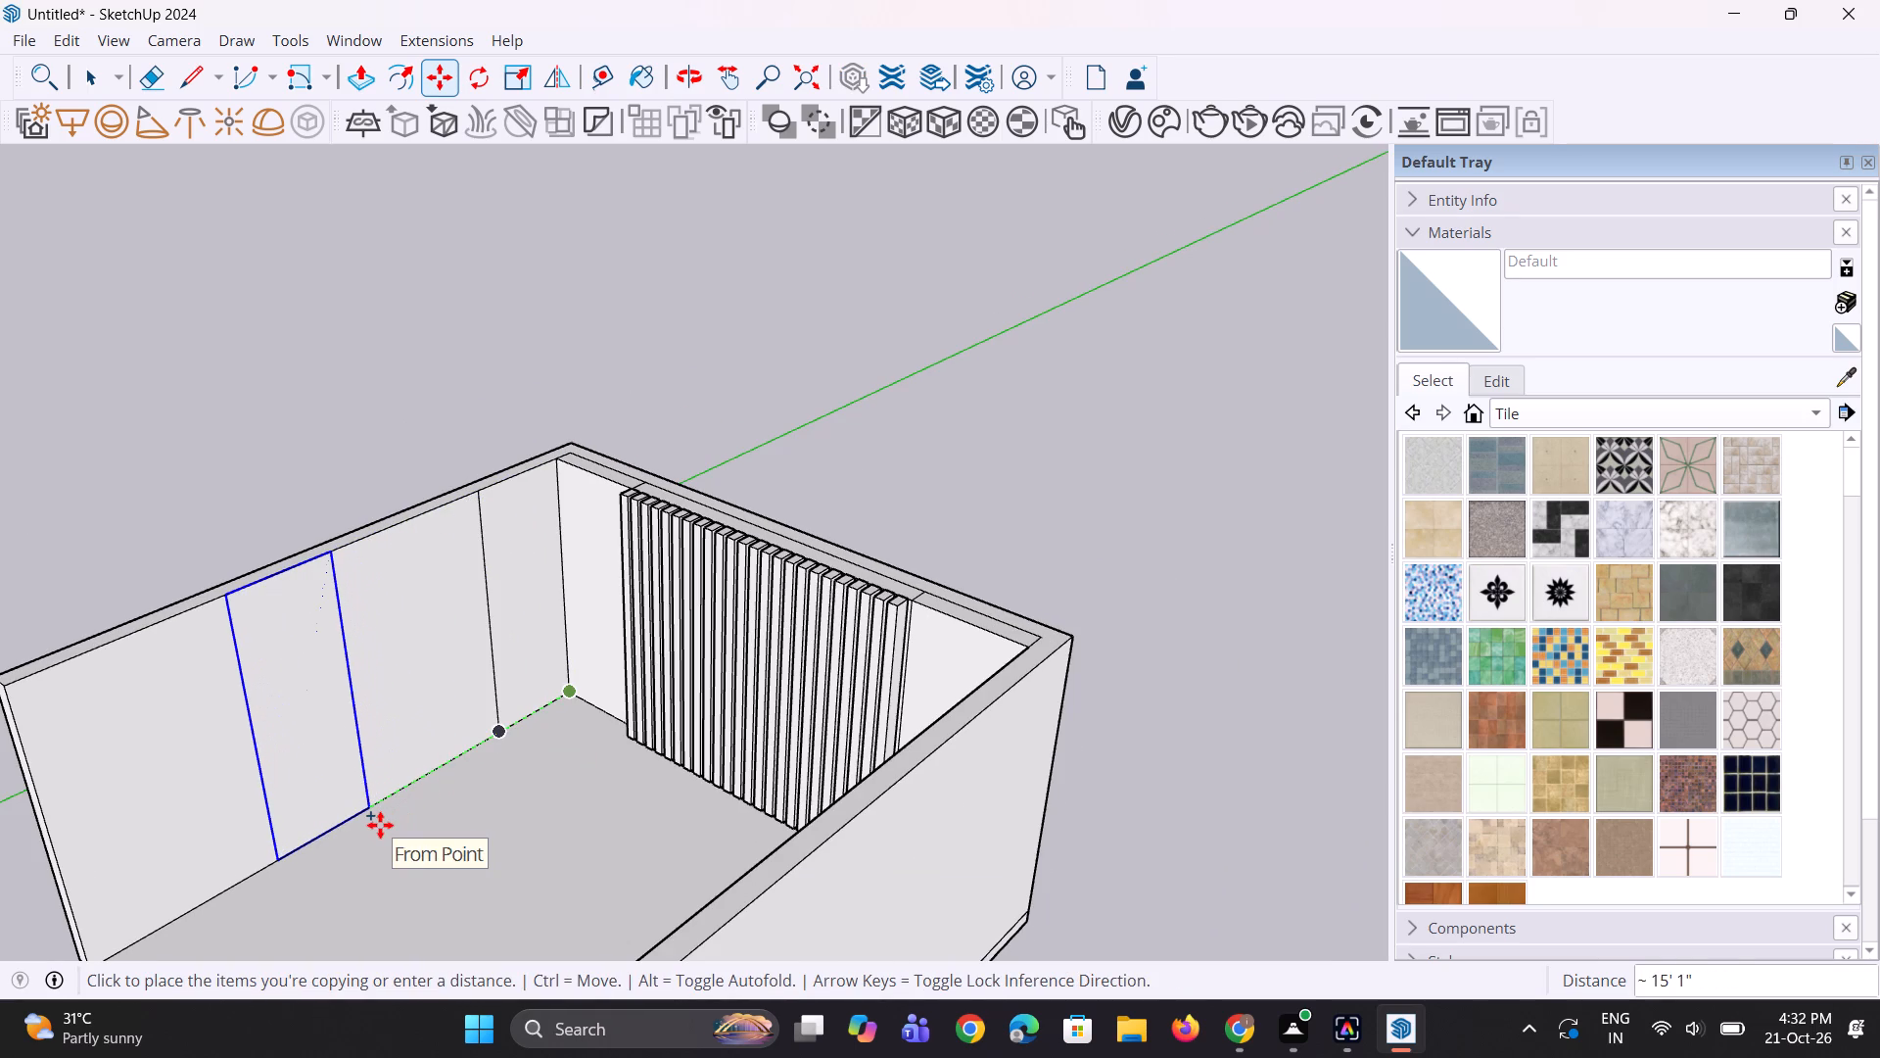
click(352, 839)
middle_drag(407, 782, 468, 751)
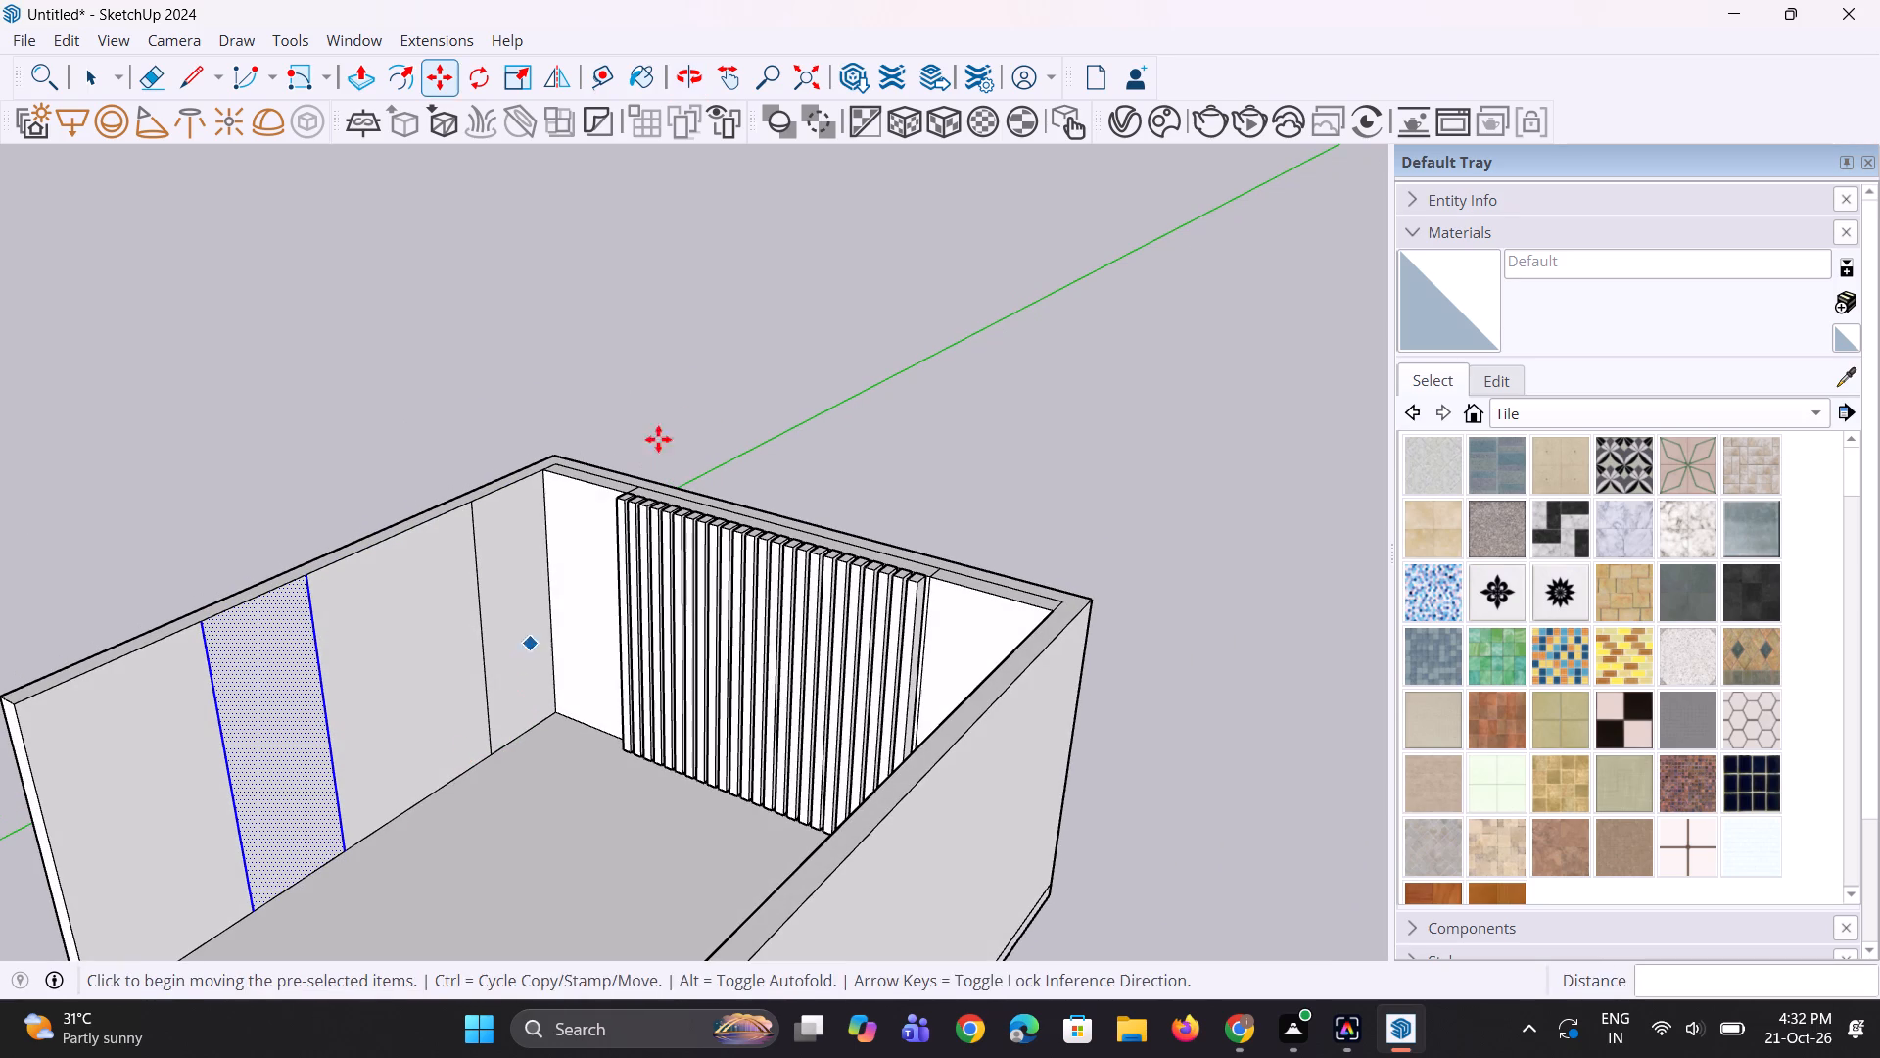
key(space)
click(696, 361)
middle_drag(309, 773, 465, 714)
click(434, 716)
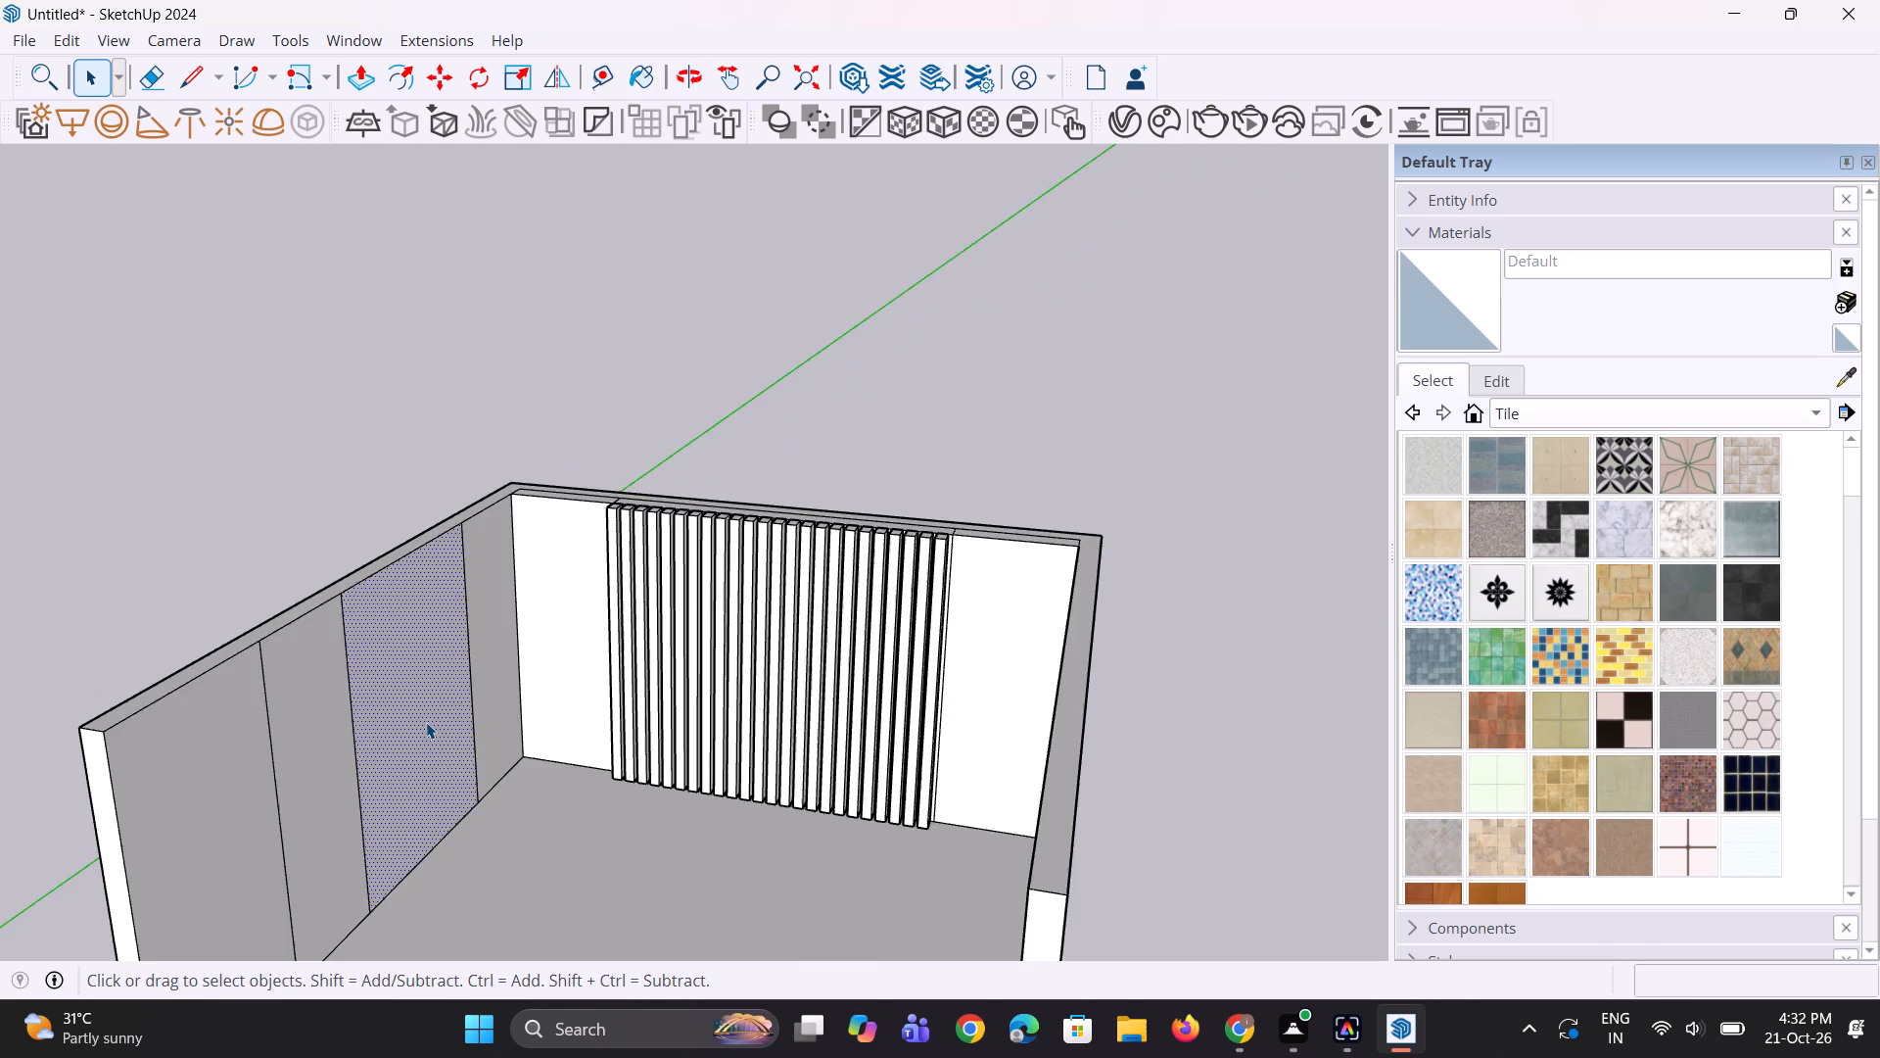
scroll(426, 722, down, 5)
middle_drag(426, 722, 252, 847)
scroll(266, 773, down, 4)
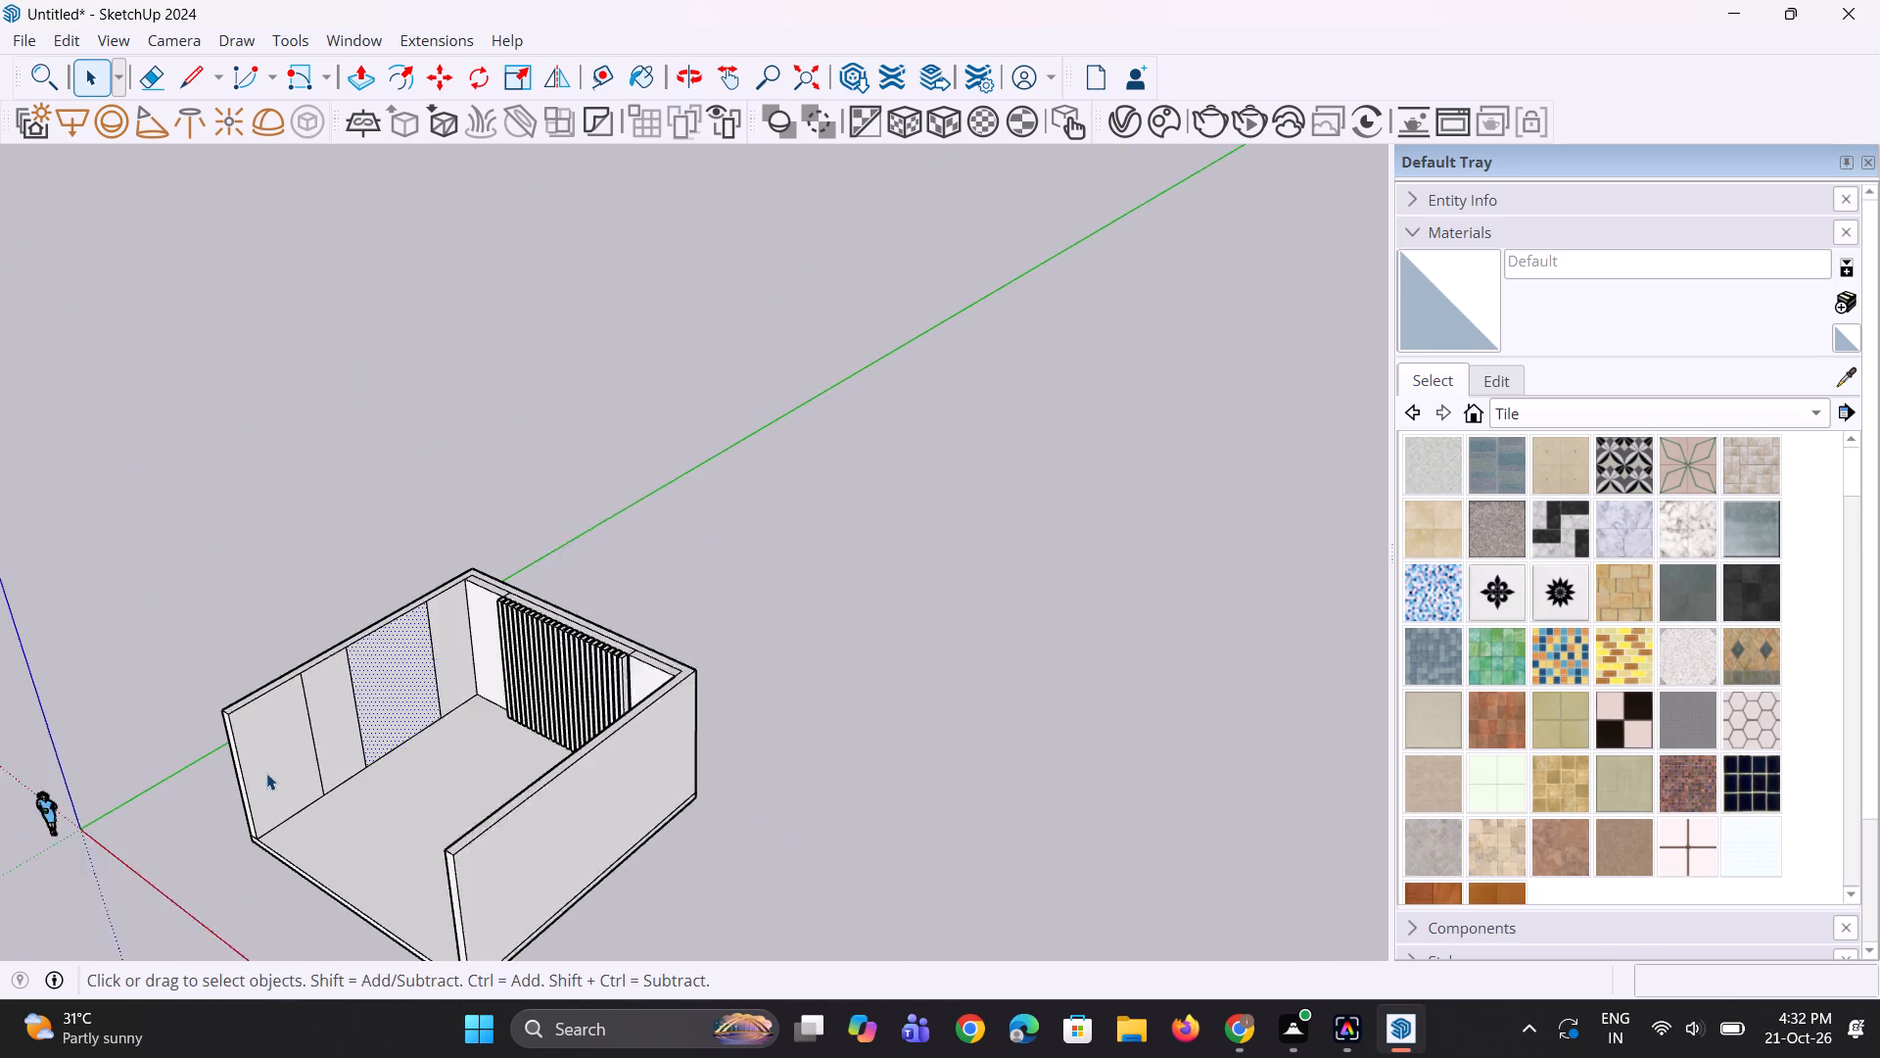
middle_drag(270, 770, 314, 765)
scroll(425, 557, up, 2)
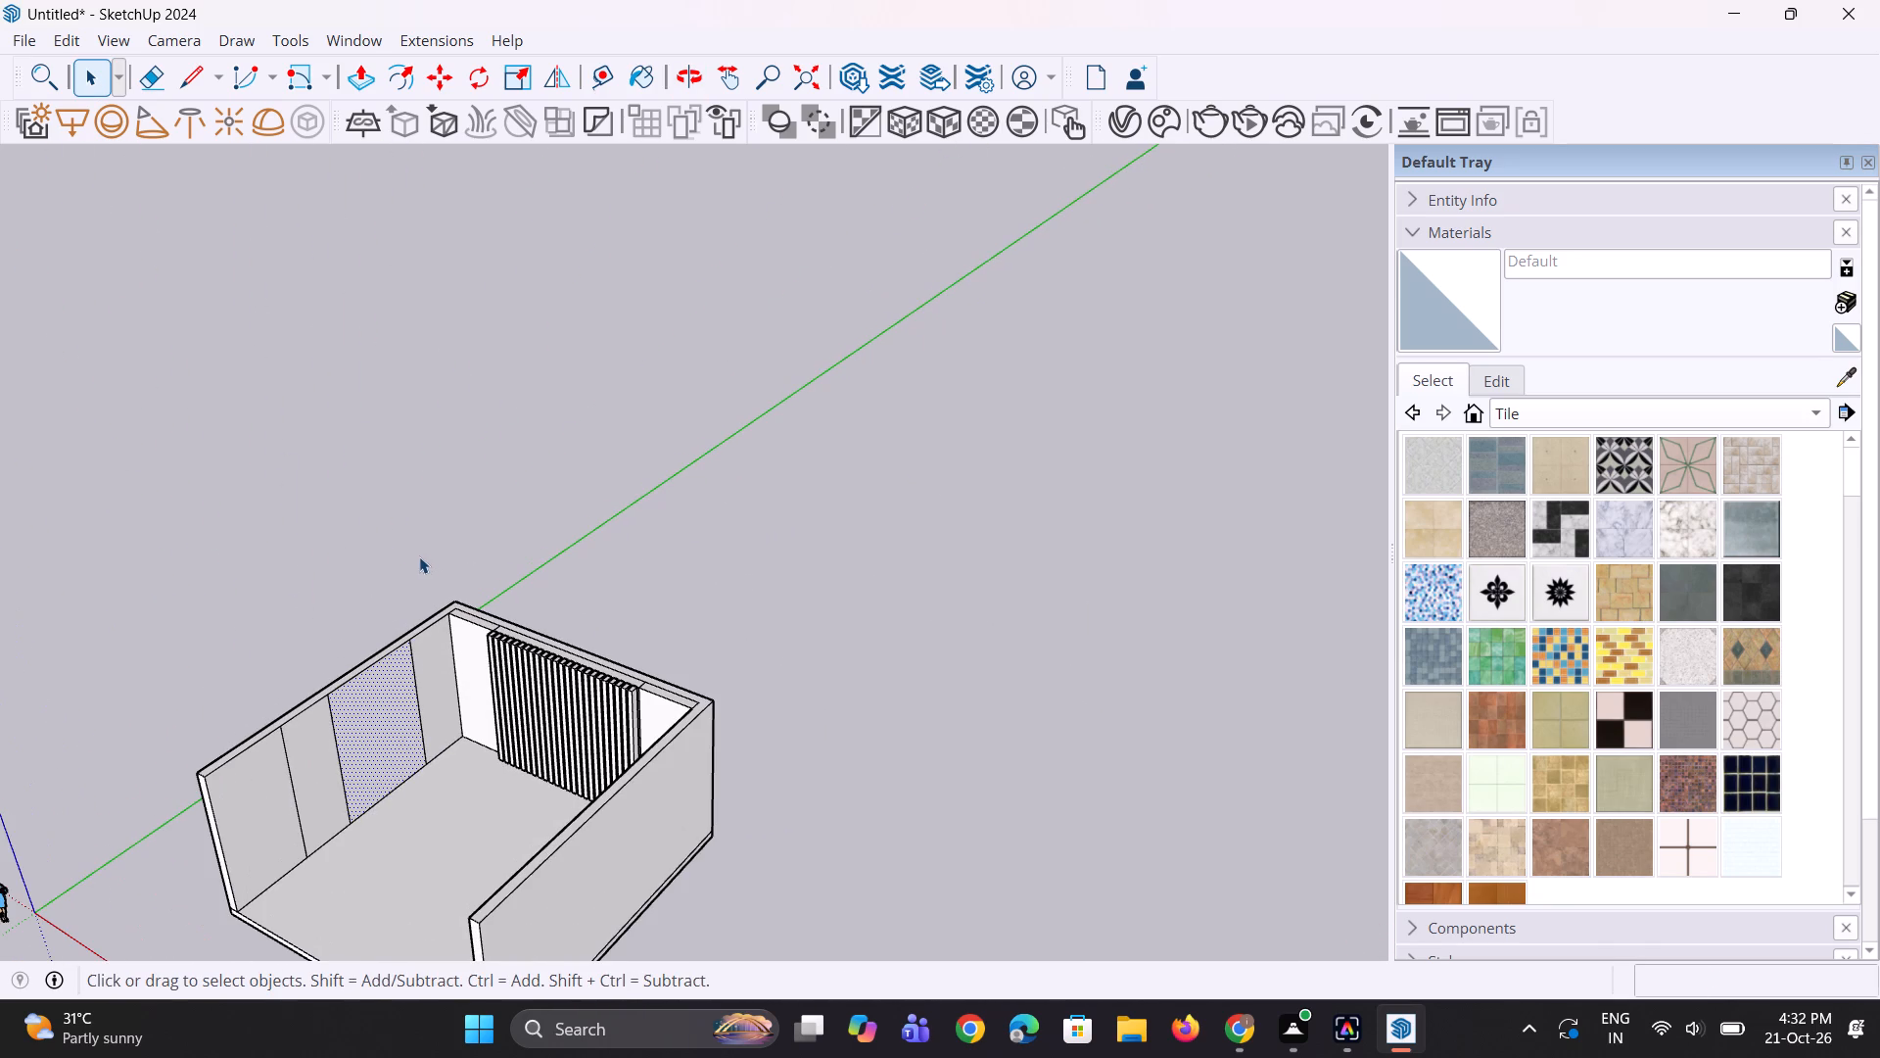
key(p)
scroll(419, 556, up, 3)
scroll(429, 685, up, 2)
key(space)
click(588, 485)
Pull the left wall's corner strip and its copied strip 7" out into the hall.
scroll(448, 810, up, 2)
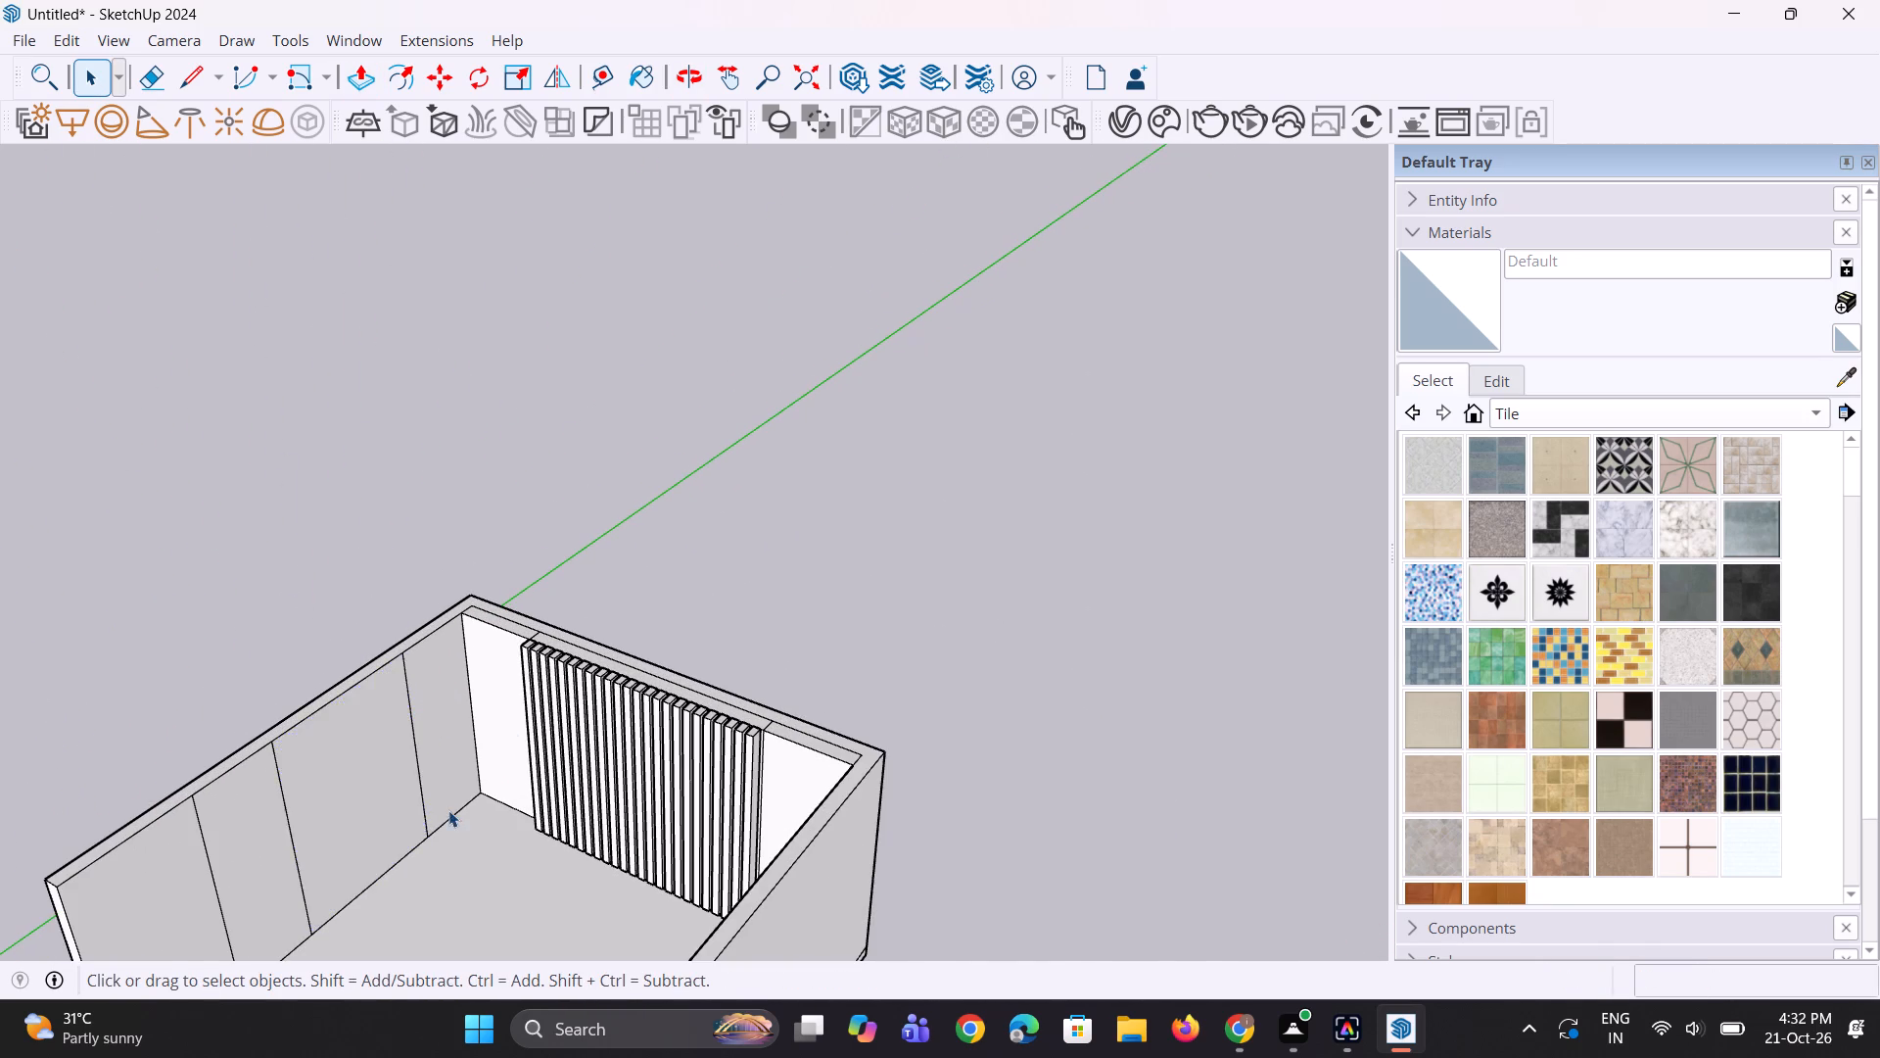
scroll(448, 810, up, 3)
middle_drag(469, 750, 592, 682)
key(p)
click(427, 758)
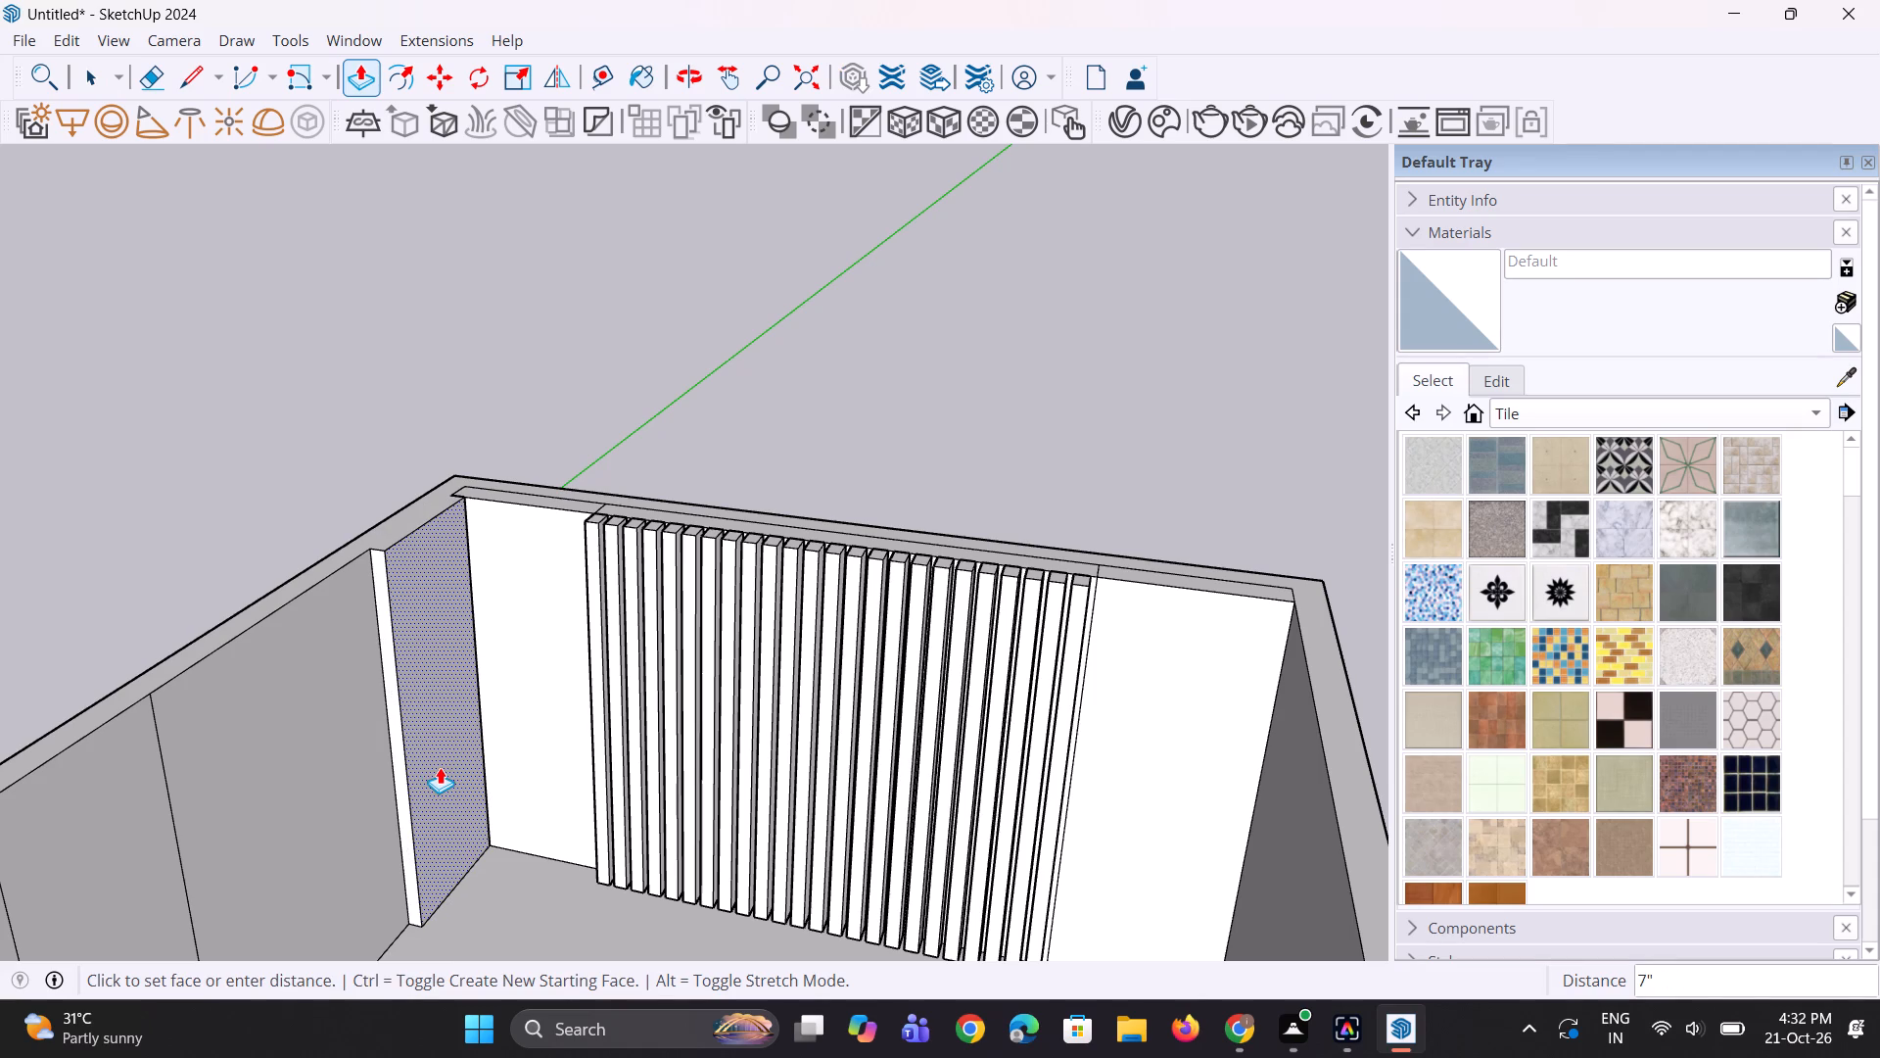
click(440, 767)
middle_drag(505, 775, 229, 810)
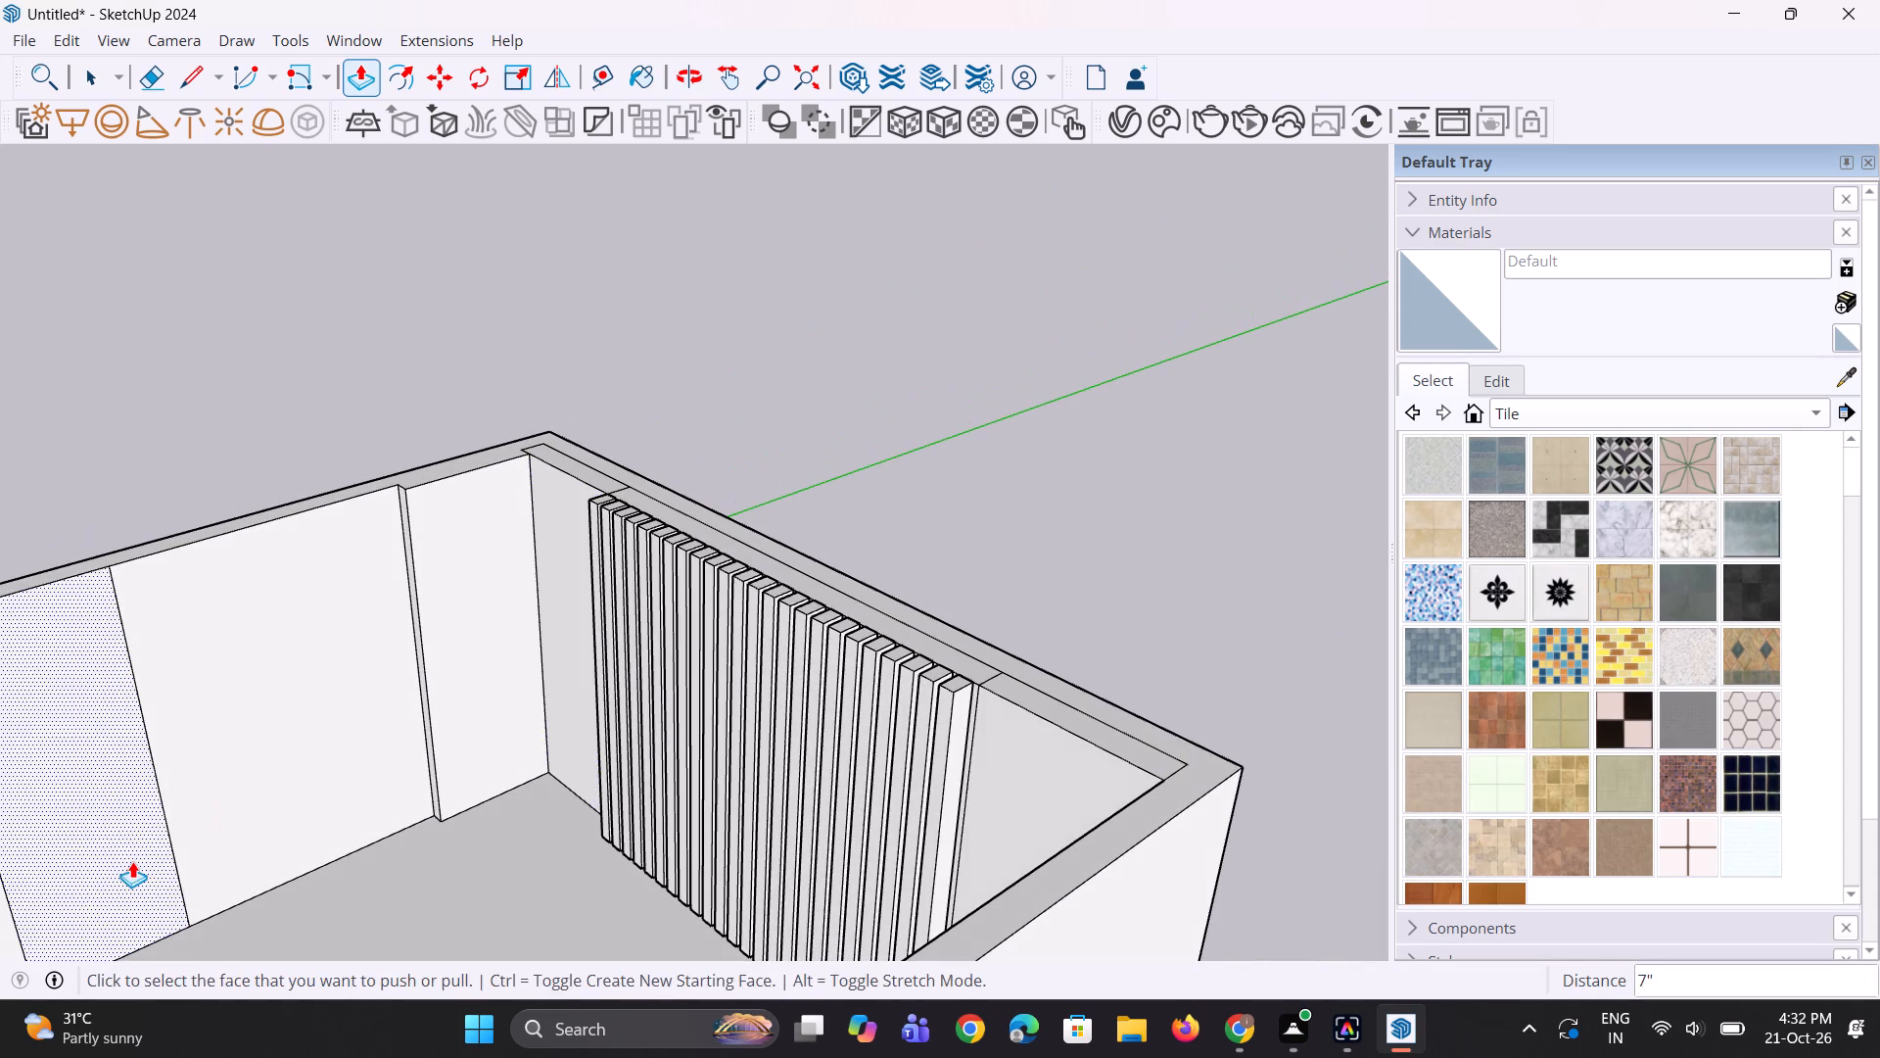
double_click(131, 862)
scroll(322, 786, down, 5)
Narrow both projecting strips on the left wall by pushing their front-facing side faces in about 1'.
middle_drag(239, 828, 433, 827)
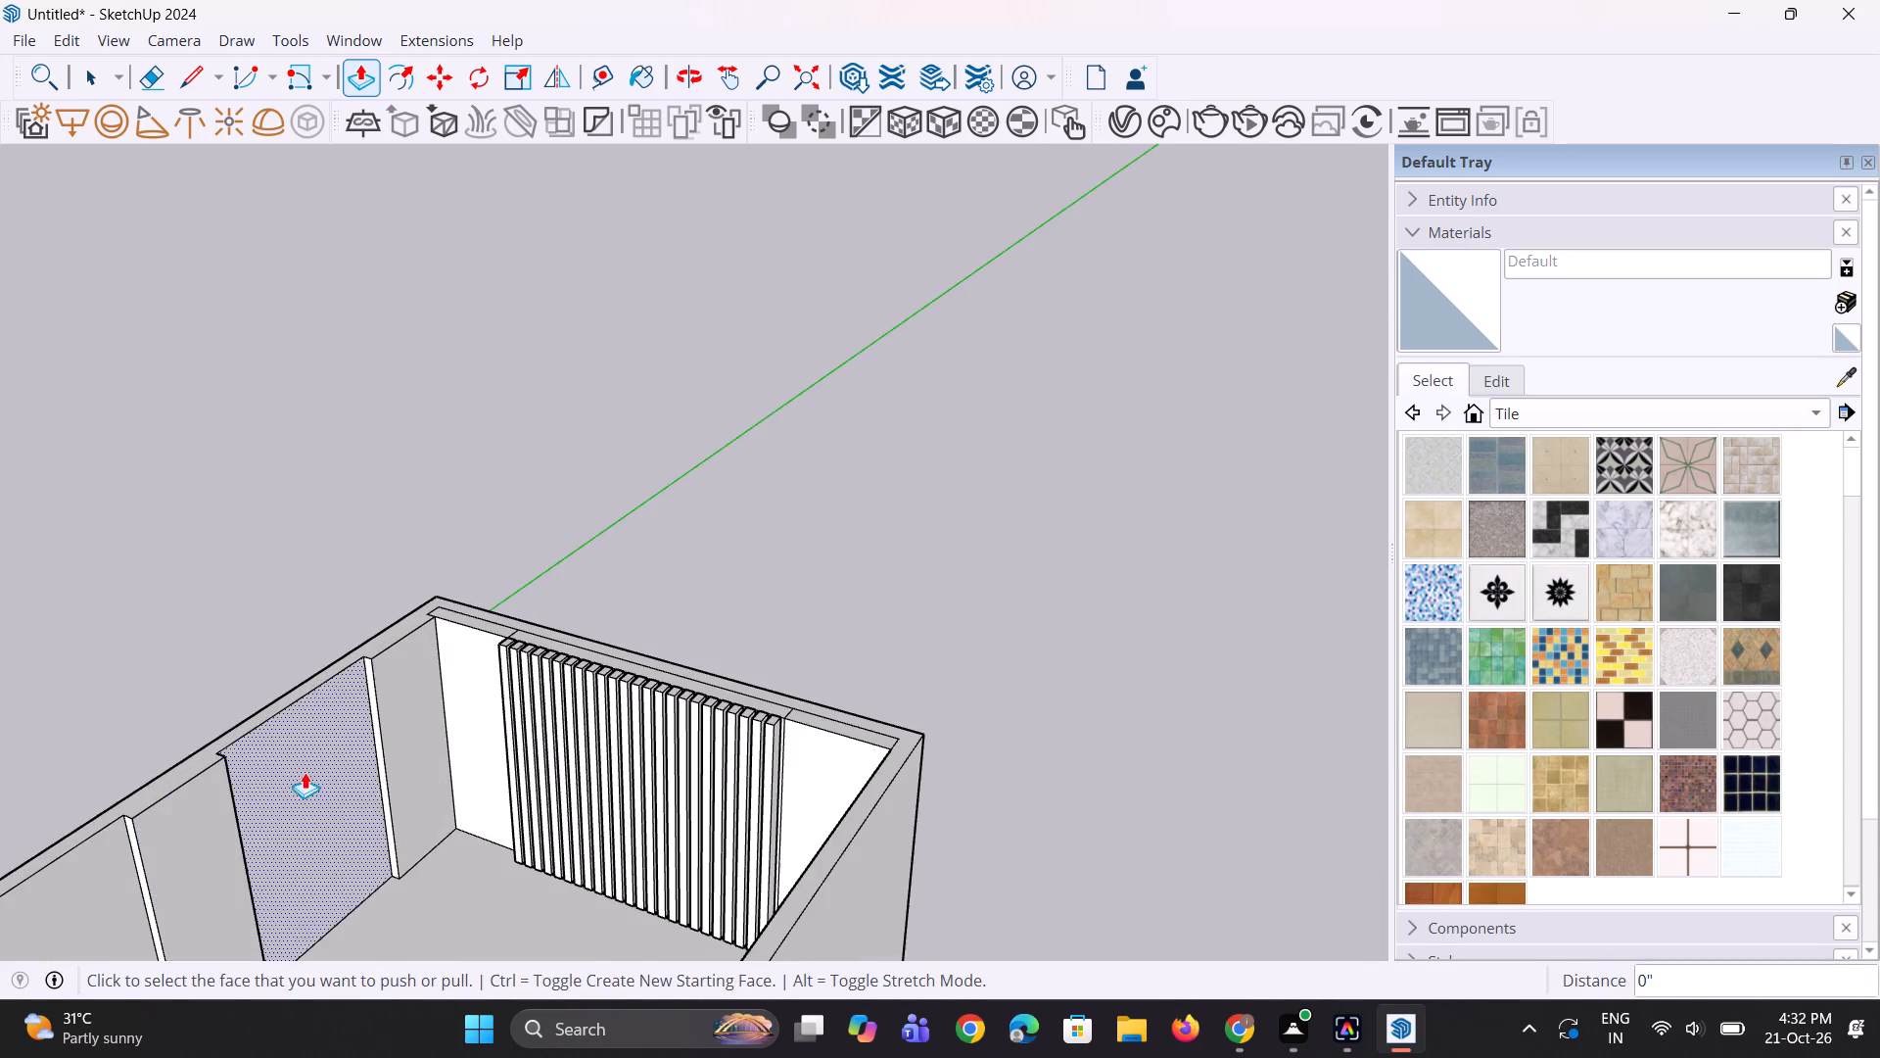
scroll(305, 771, down, 2)
scroll(151, 927, up, 12)
click(211, 865)
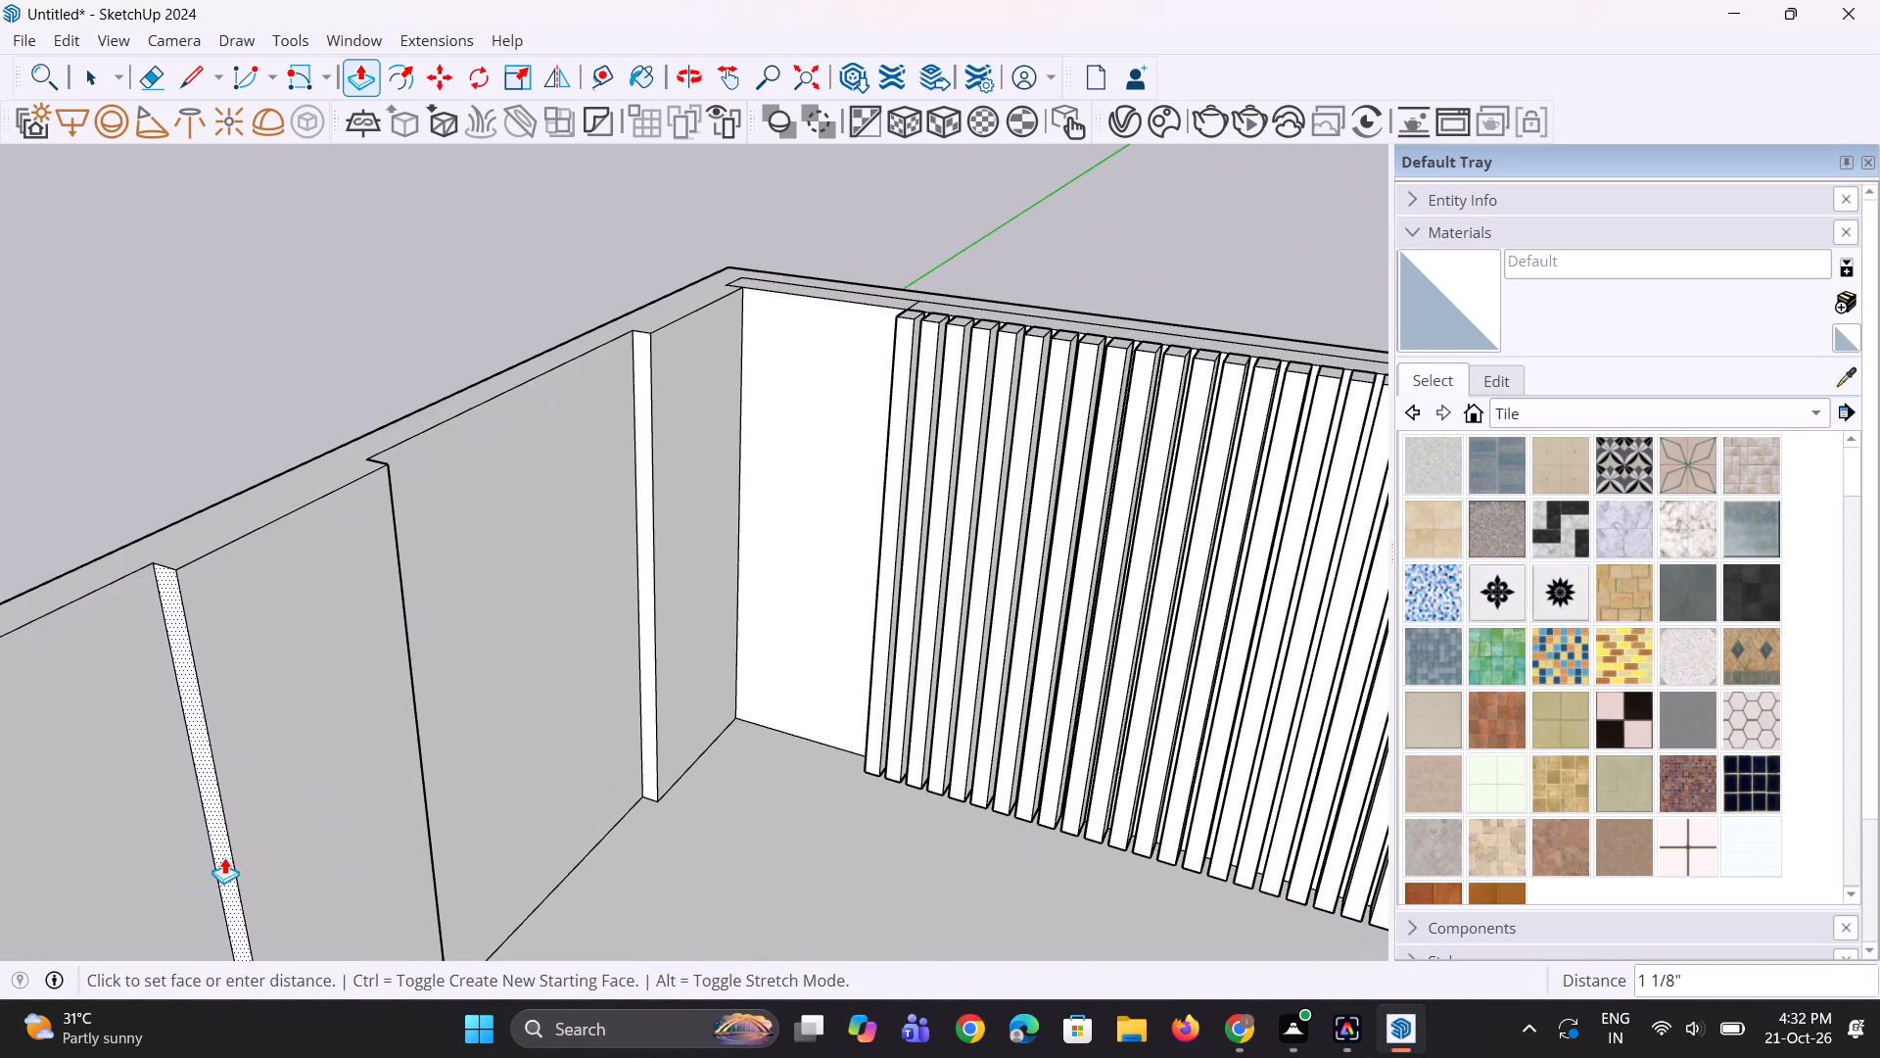
click(251, 841)
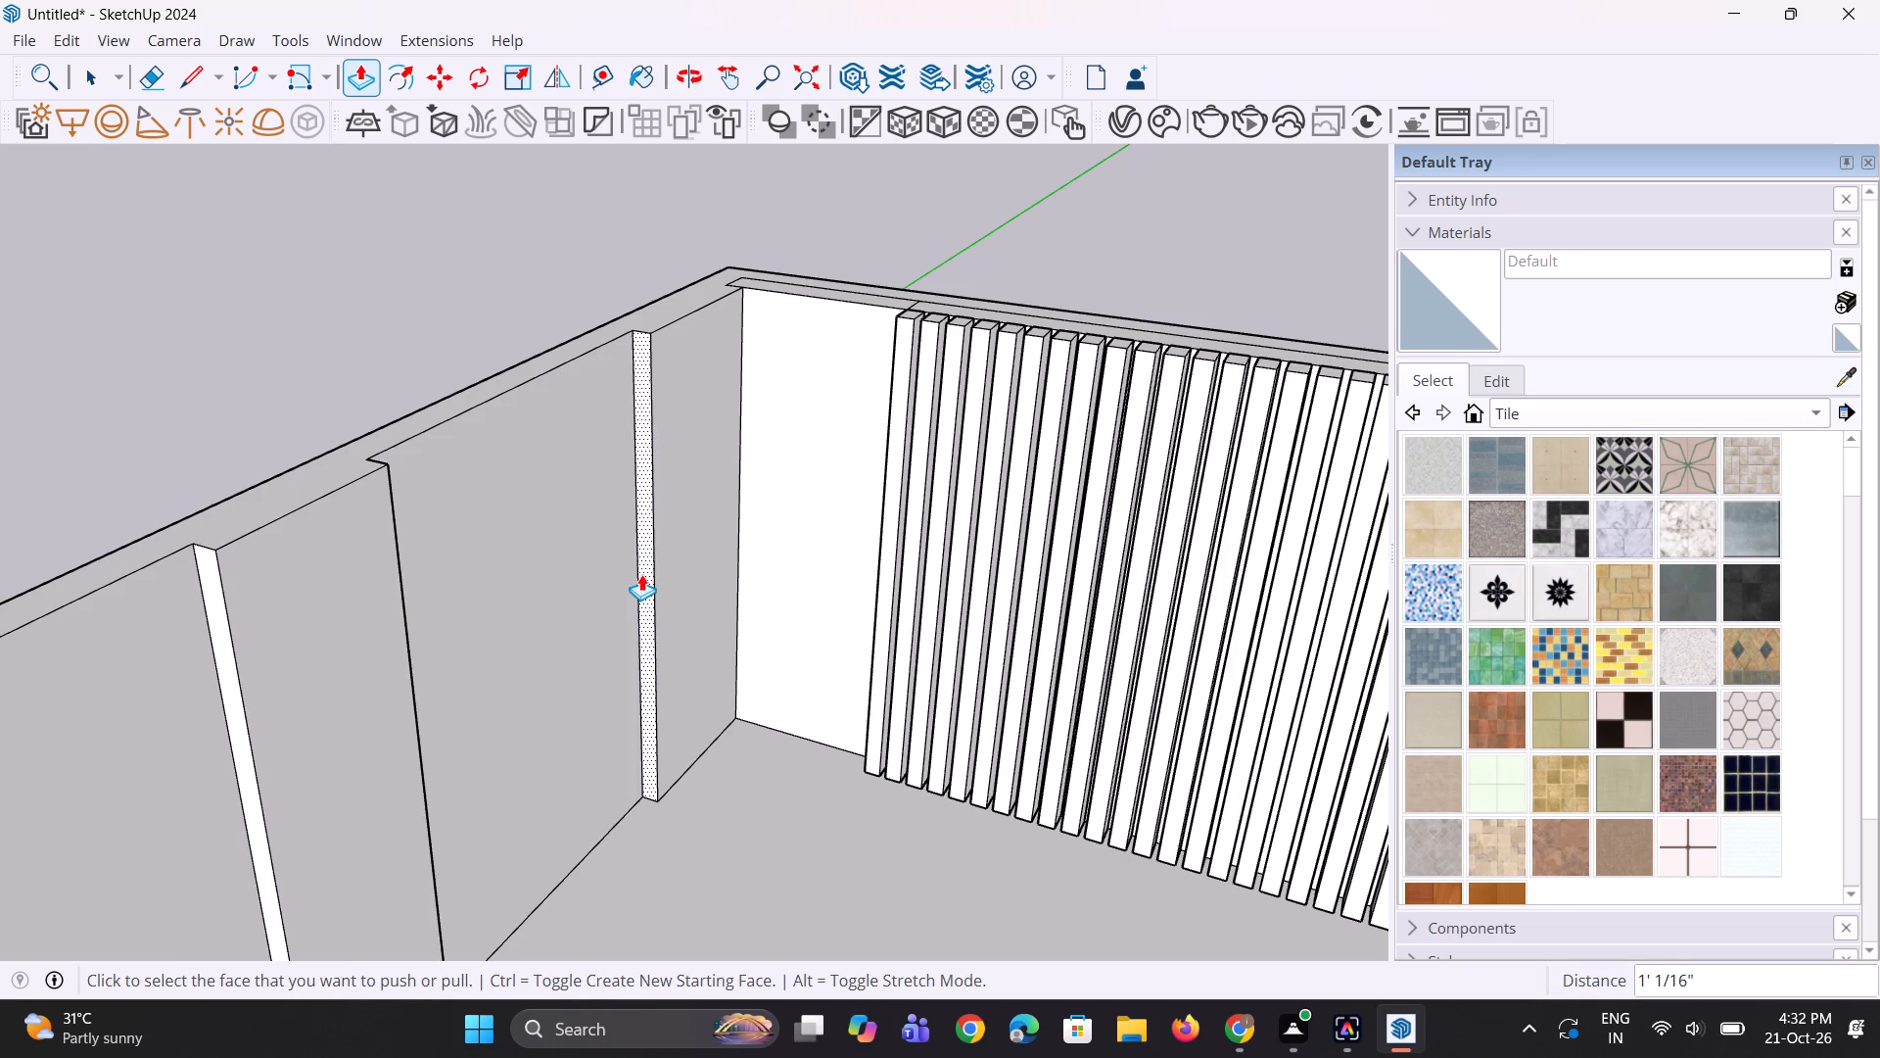
double_click(641, 574)
scroll(610, 649, down, 5)
middle_drag(610, 661, 547, 695)
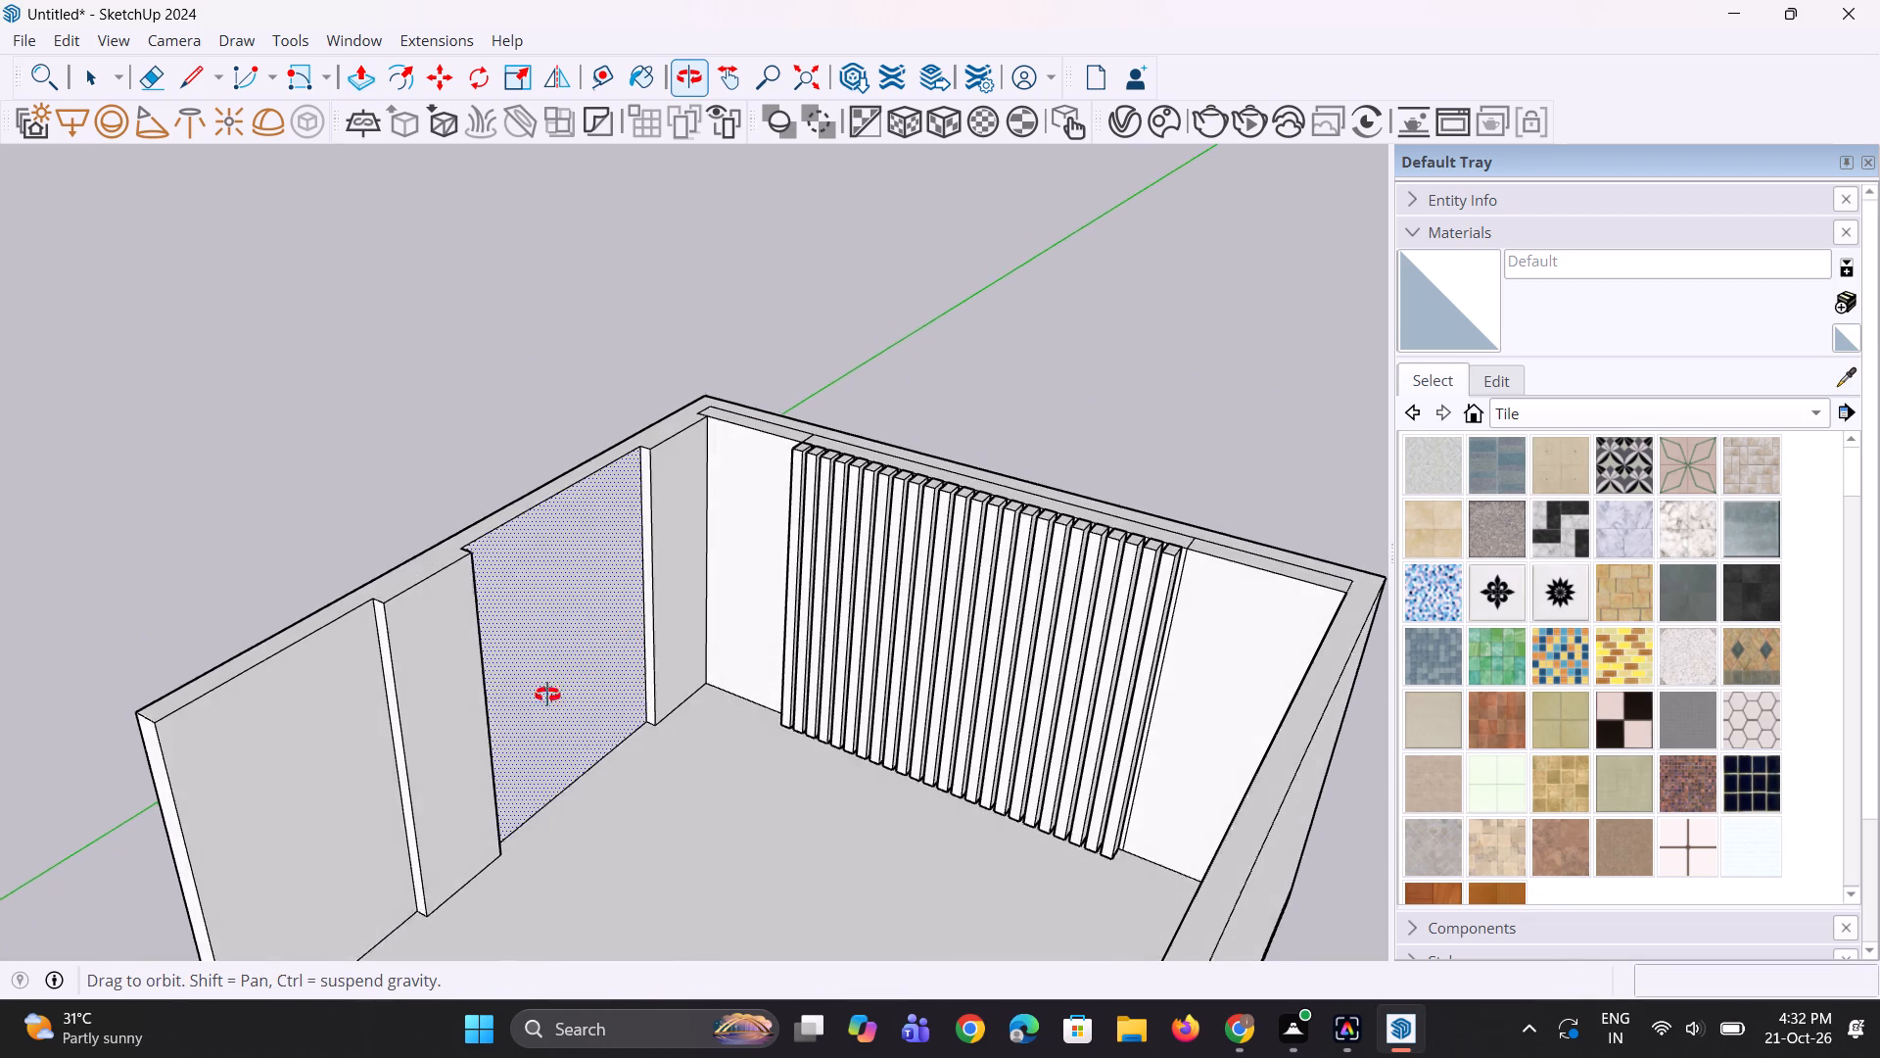
middle_drag(547, 695, 546, 696)
key(space)
key(space)
scroll(508, 394, down, 5)
middle_drag(526, 604, 589, 613)
scroll(556, 615, up, 1)
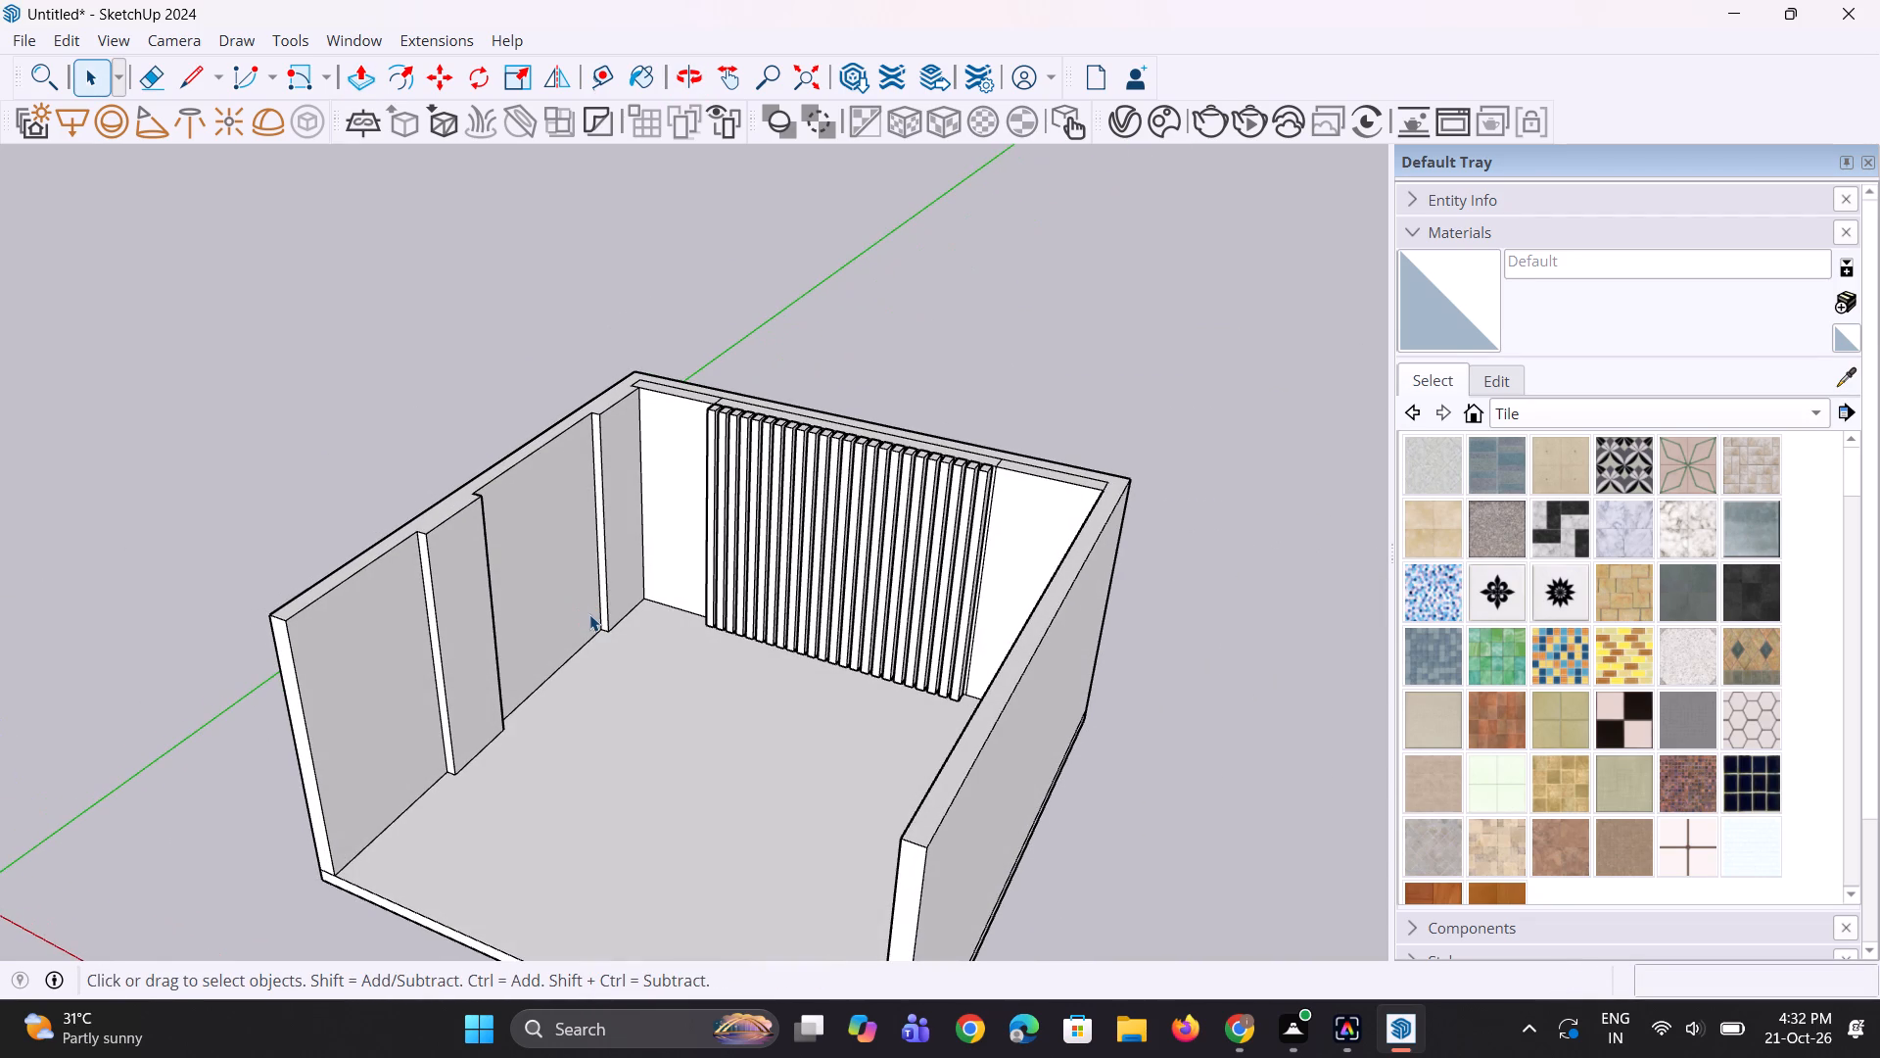
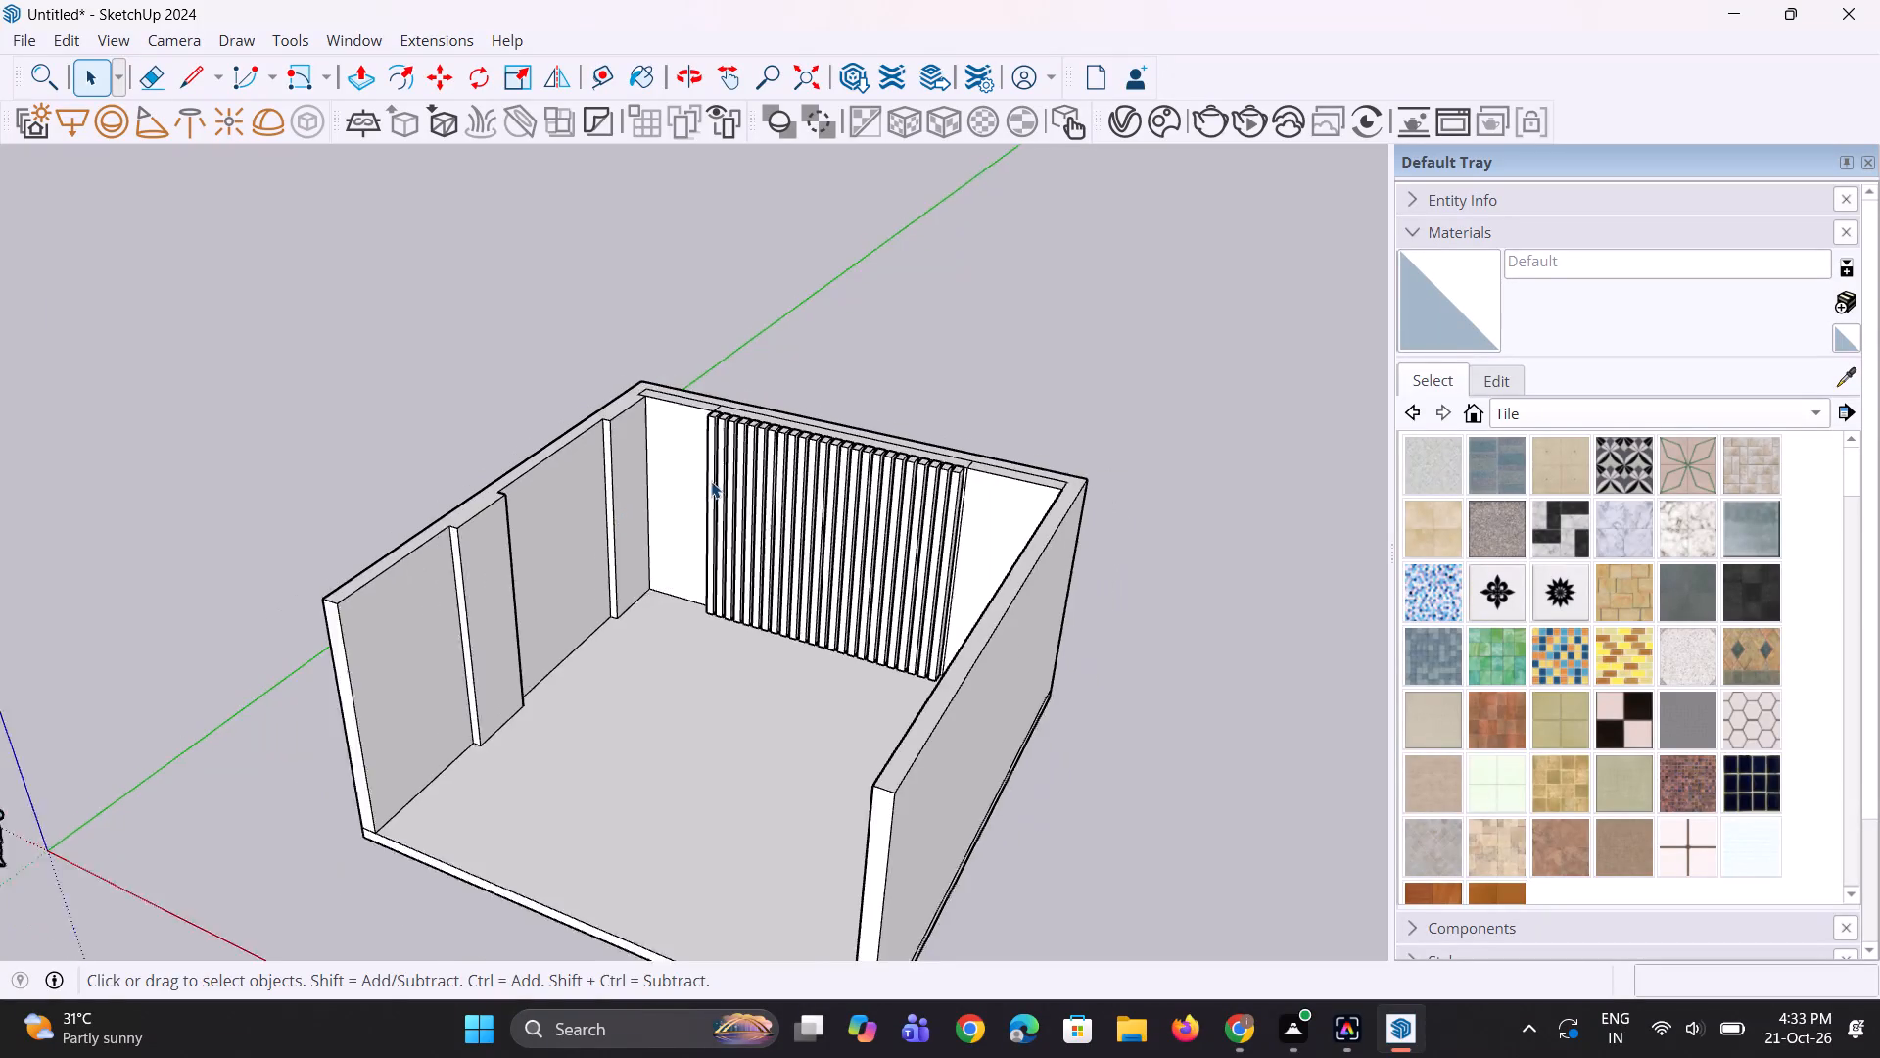
Pull the inner faces of both projecting strips on the left wall another 8" out into the hall.
scroll(711, 481, down, 2)
middle_drag(793, 484, 870, 386)
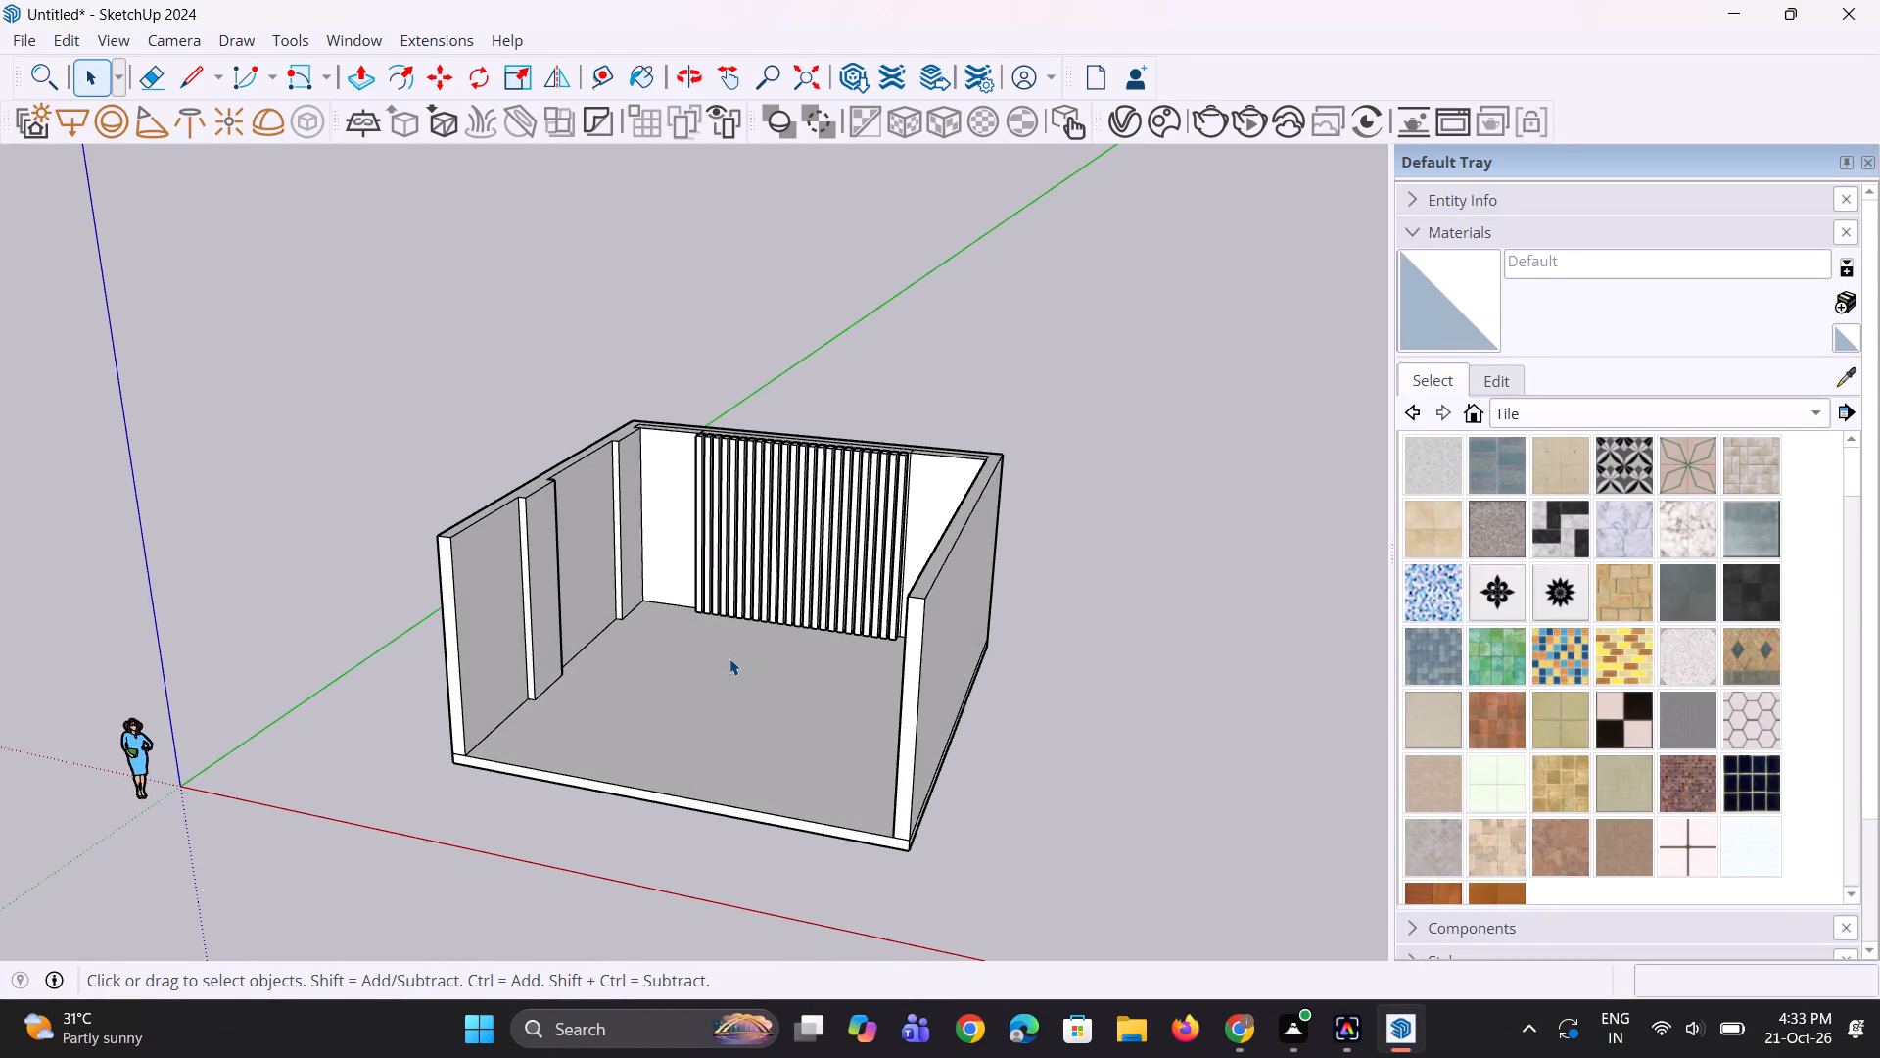
scroll(729, 658, up, 4)
middle_drag(779, 663, 863, 655)
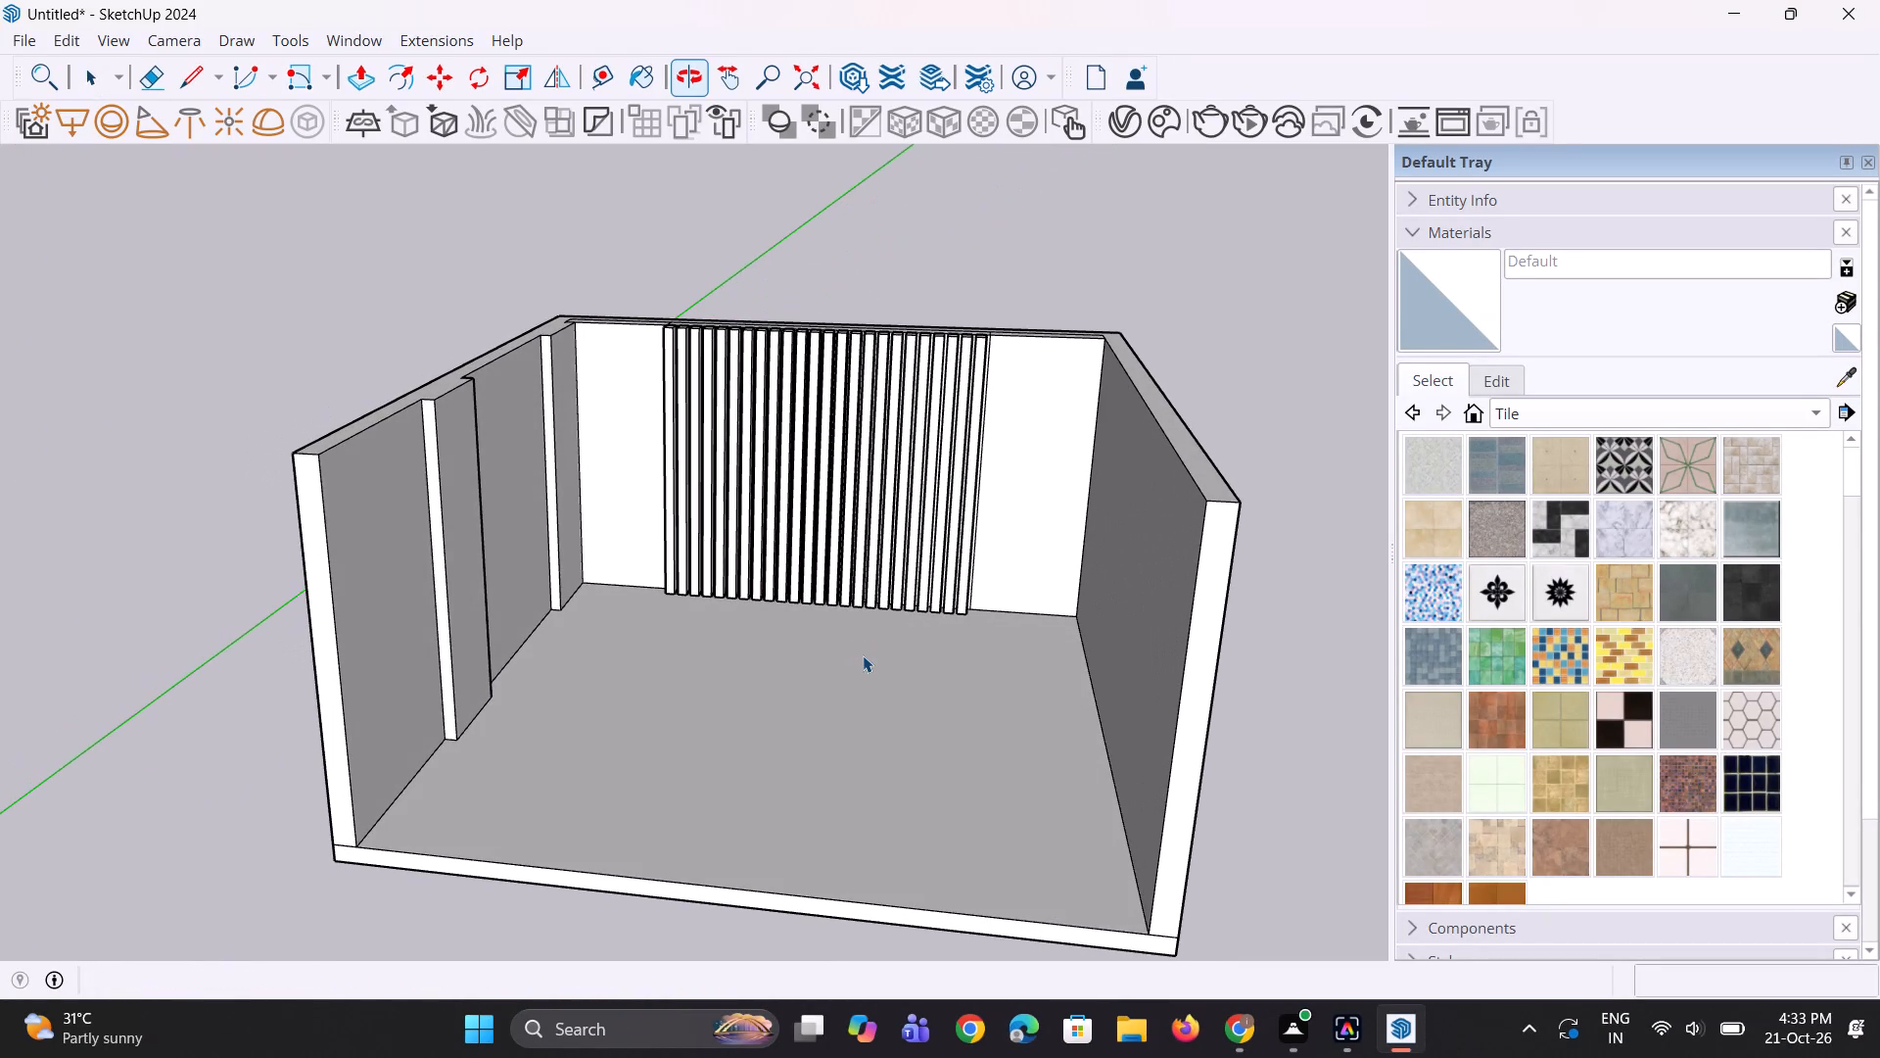
scroll(849, 640, down, 4)
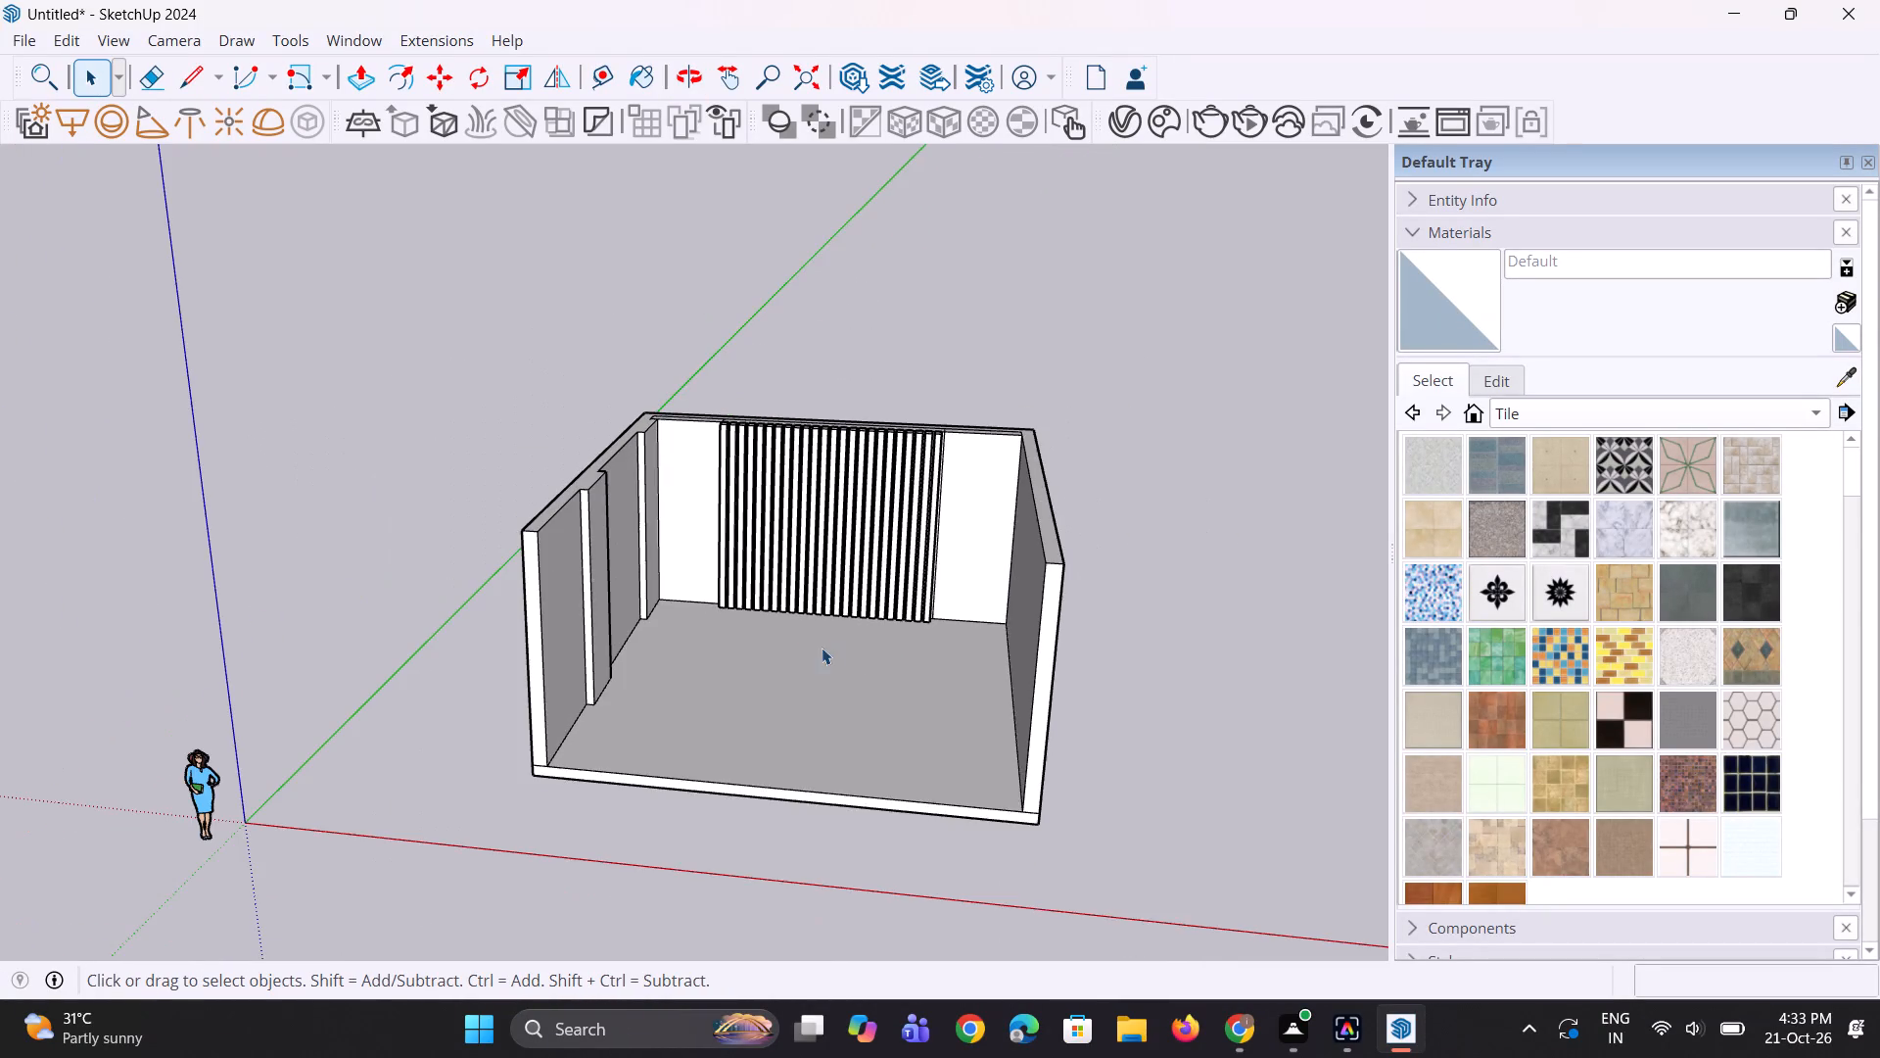
middle_drag(821, 648, 686, 701)
scroll(641, 476, up, 3)
scroll(514, 503, up, 4)
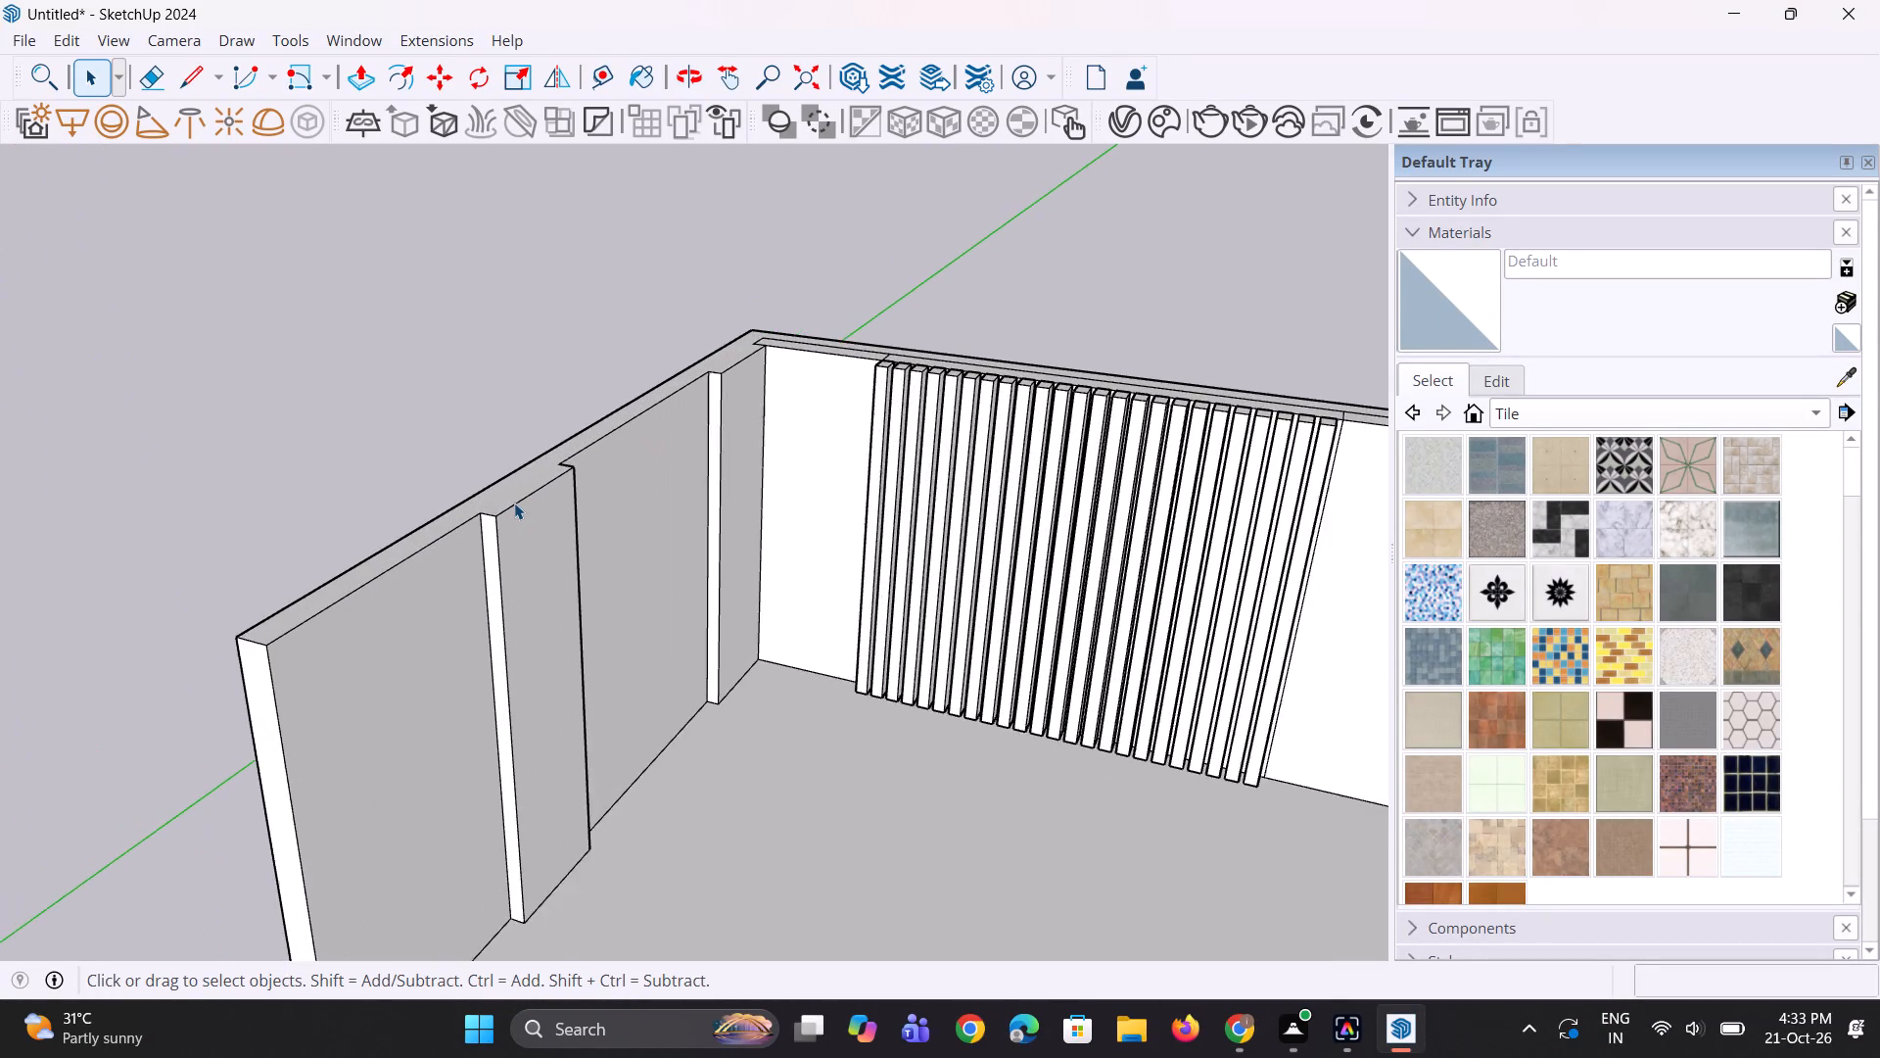
scroll(514, 503, up, 3)
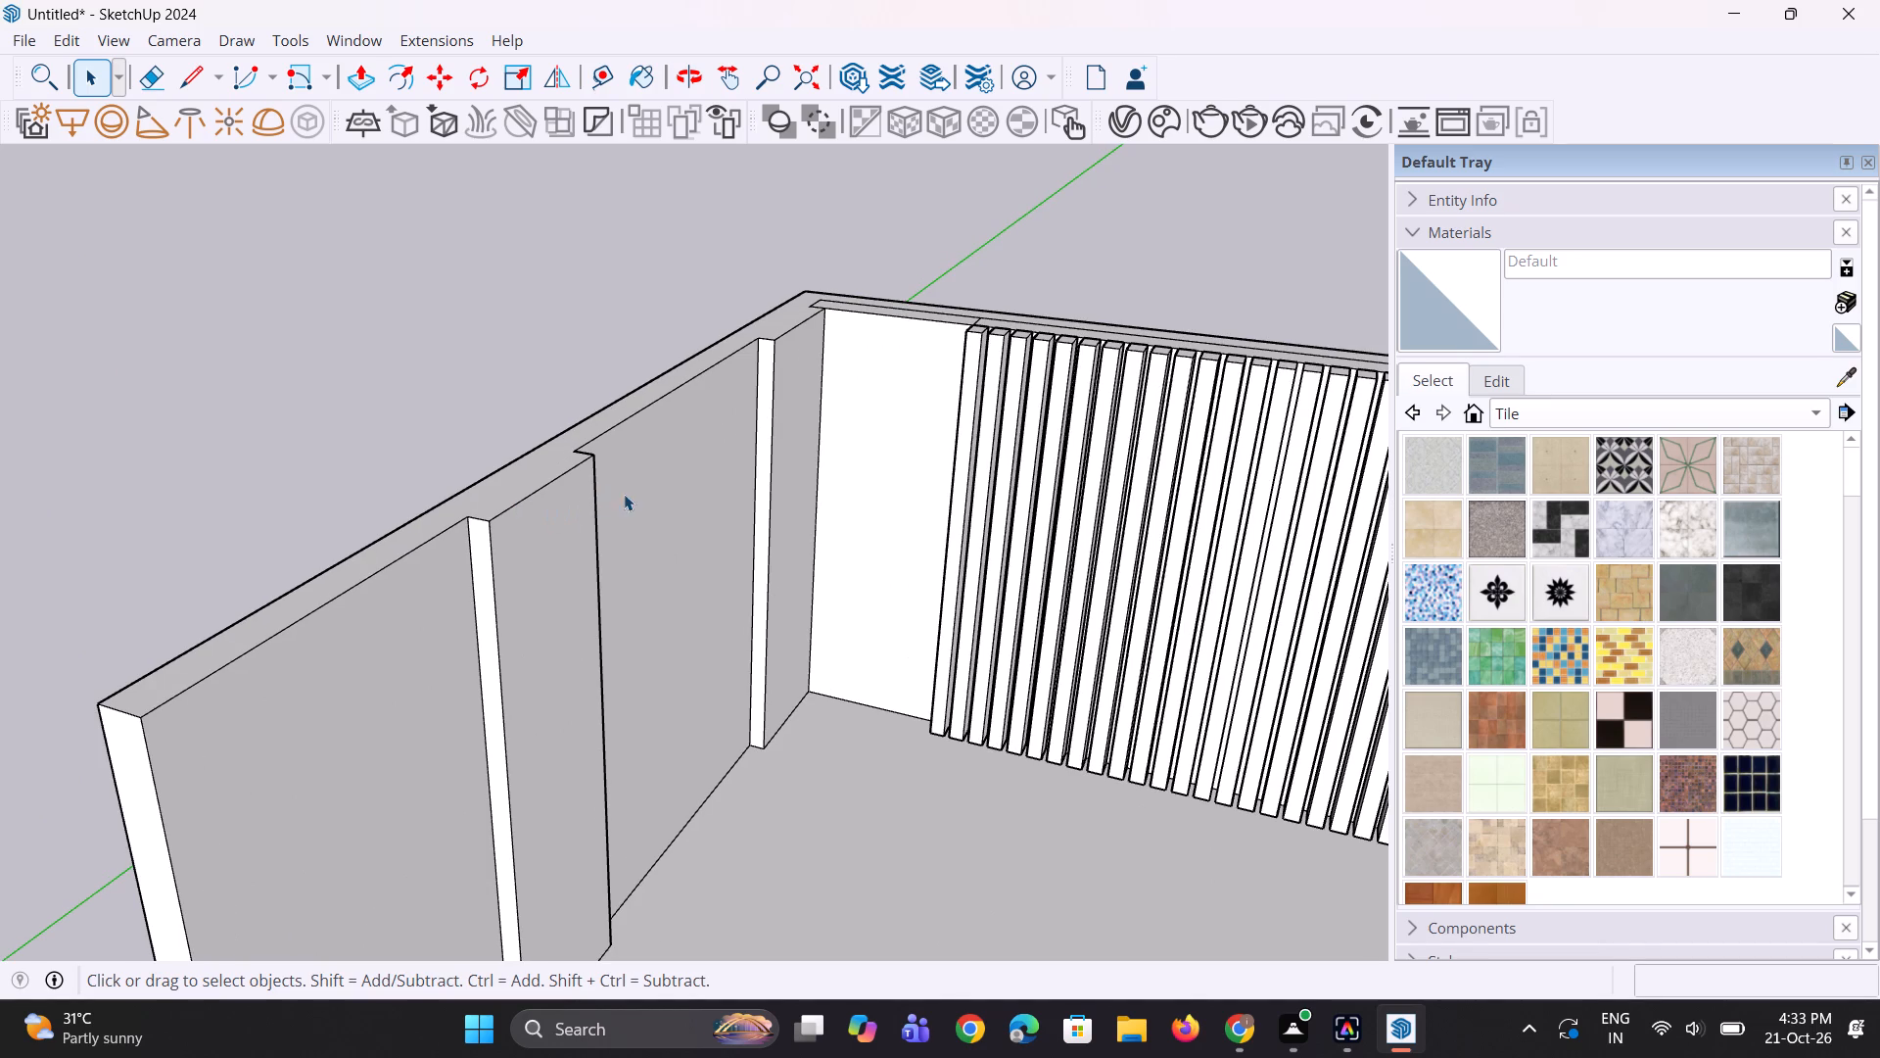
key(p)
double_click(787, 493)
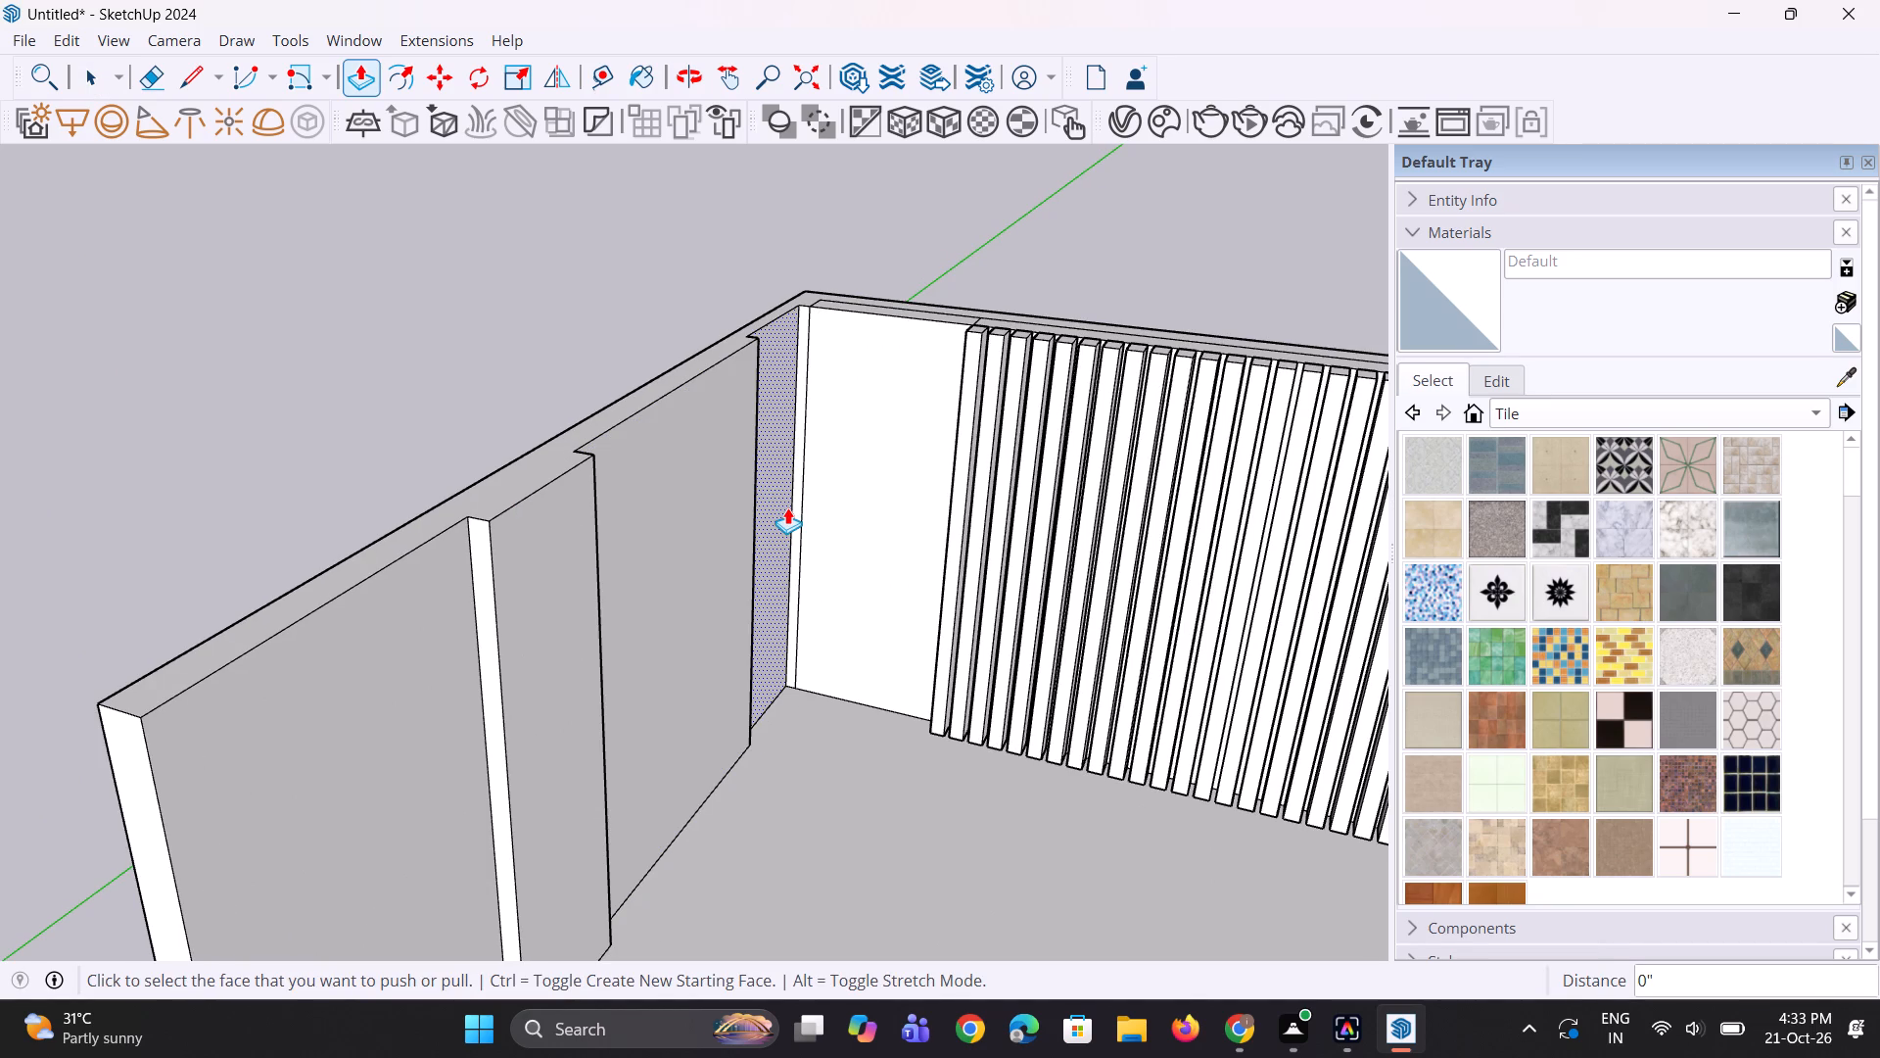
key(ctrl+z)
click(787, 507)
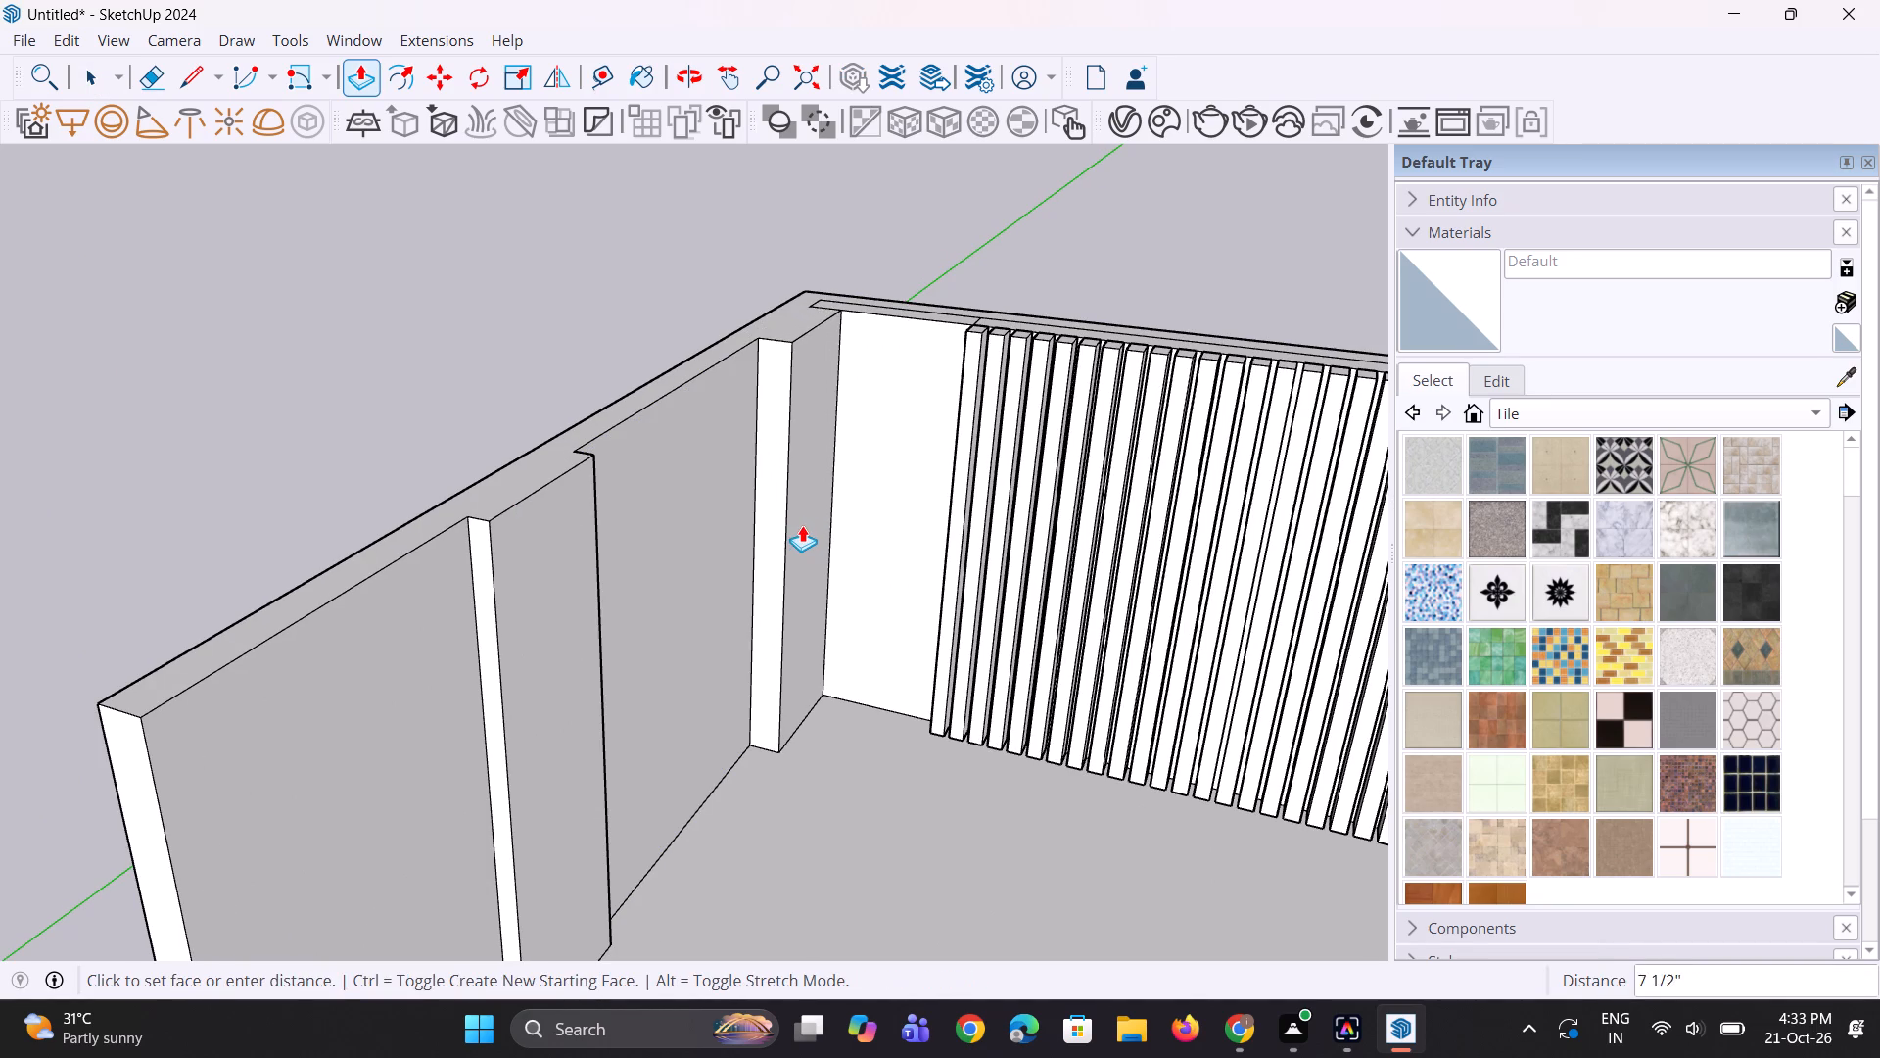
click(802, 525)
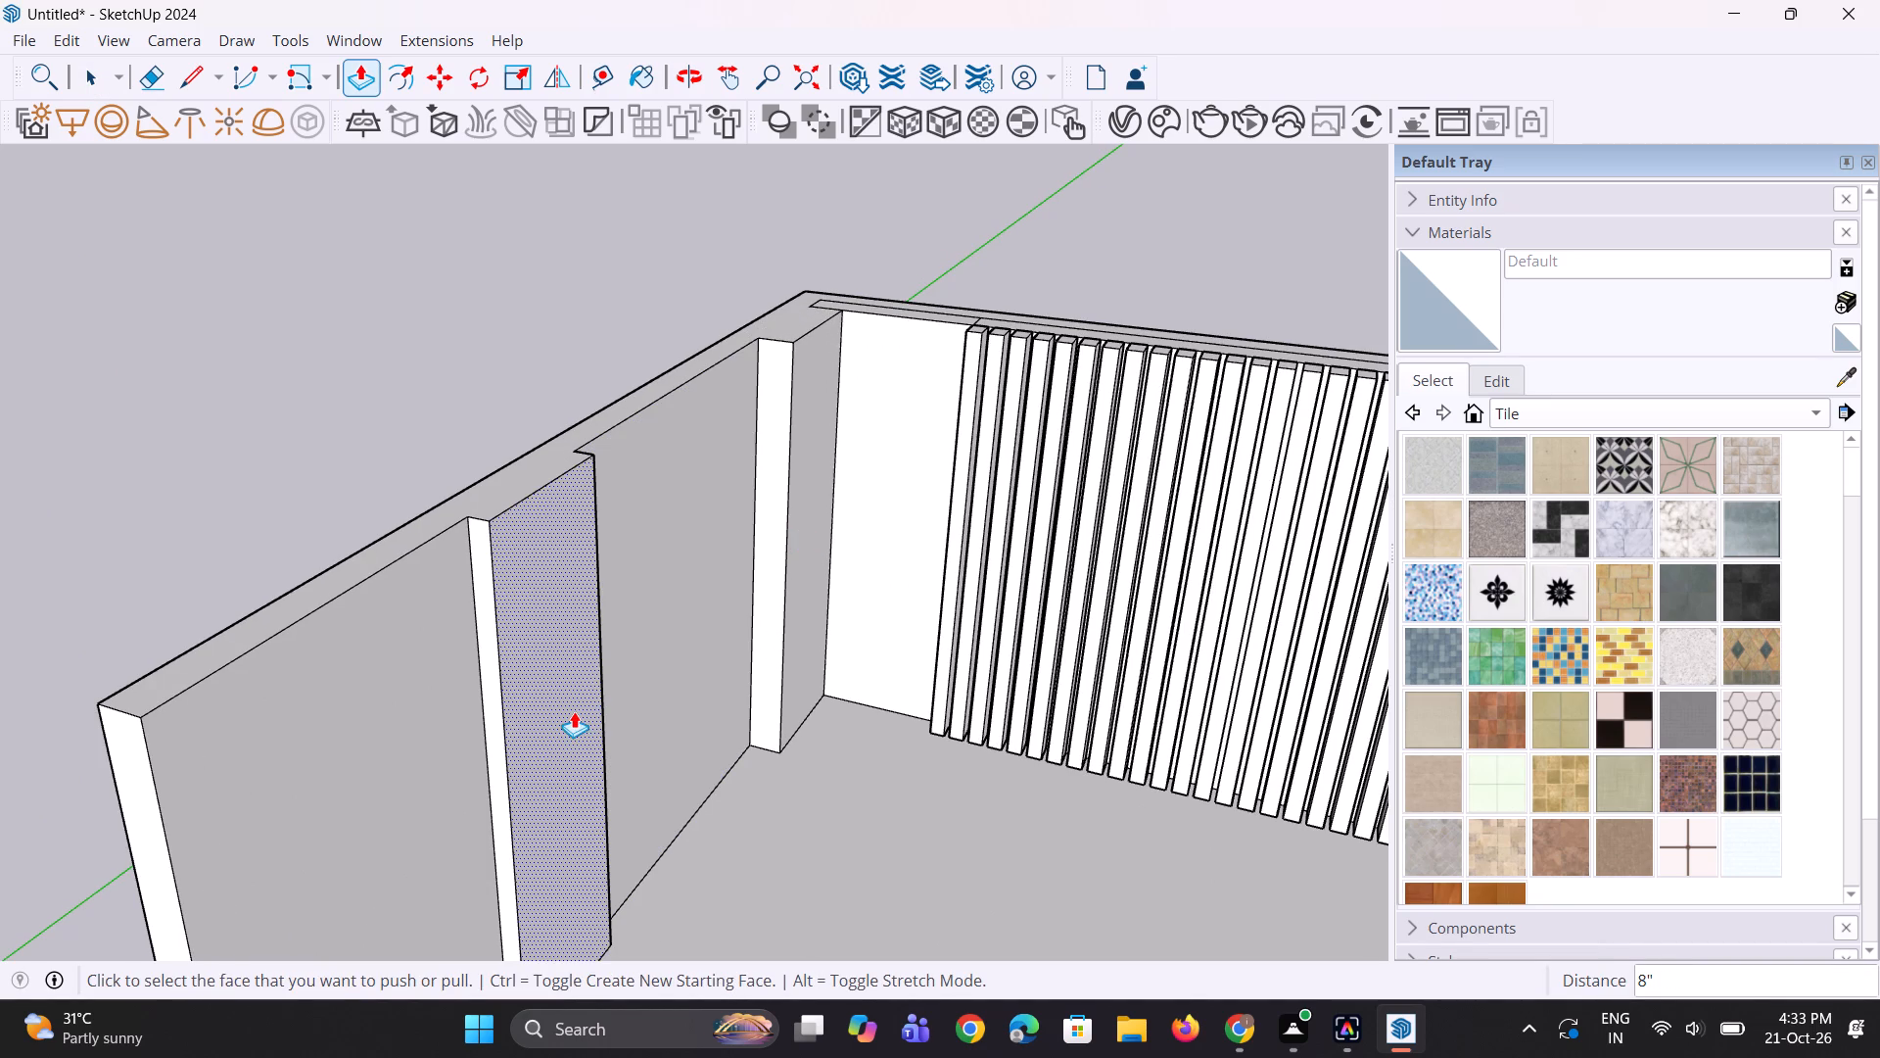
double_click(574, 711)
Draw two 1' lines across the left wall's top, from the middle projection's inner corners to the wall's outer edge.
scroll(627, 564, down, 9)
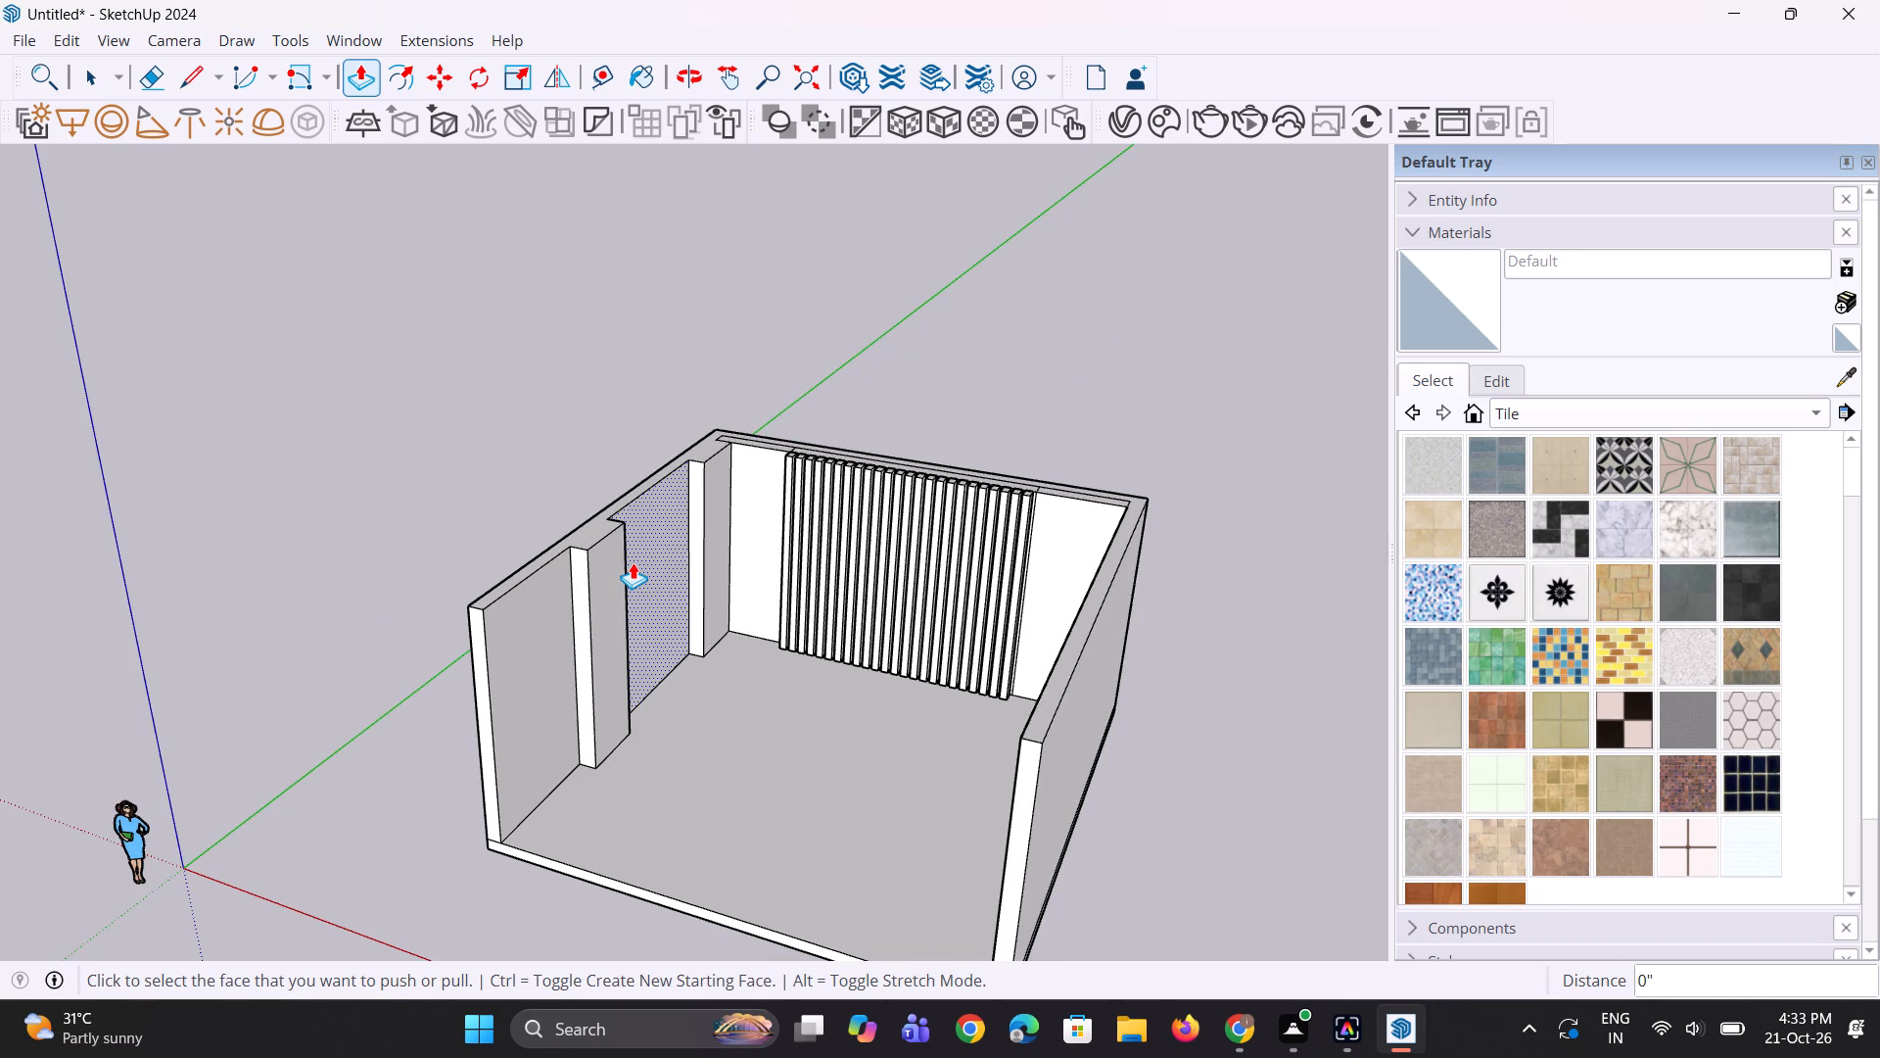
scroll(596, 501, down, 4)
middle_drag(617, 595, 589, 558)
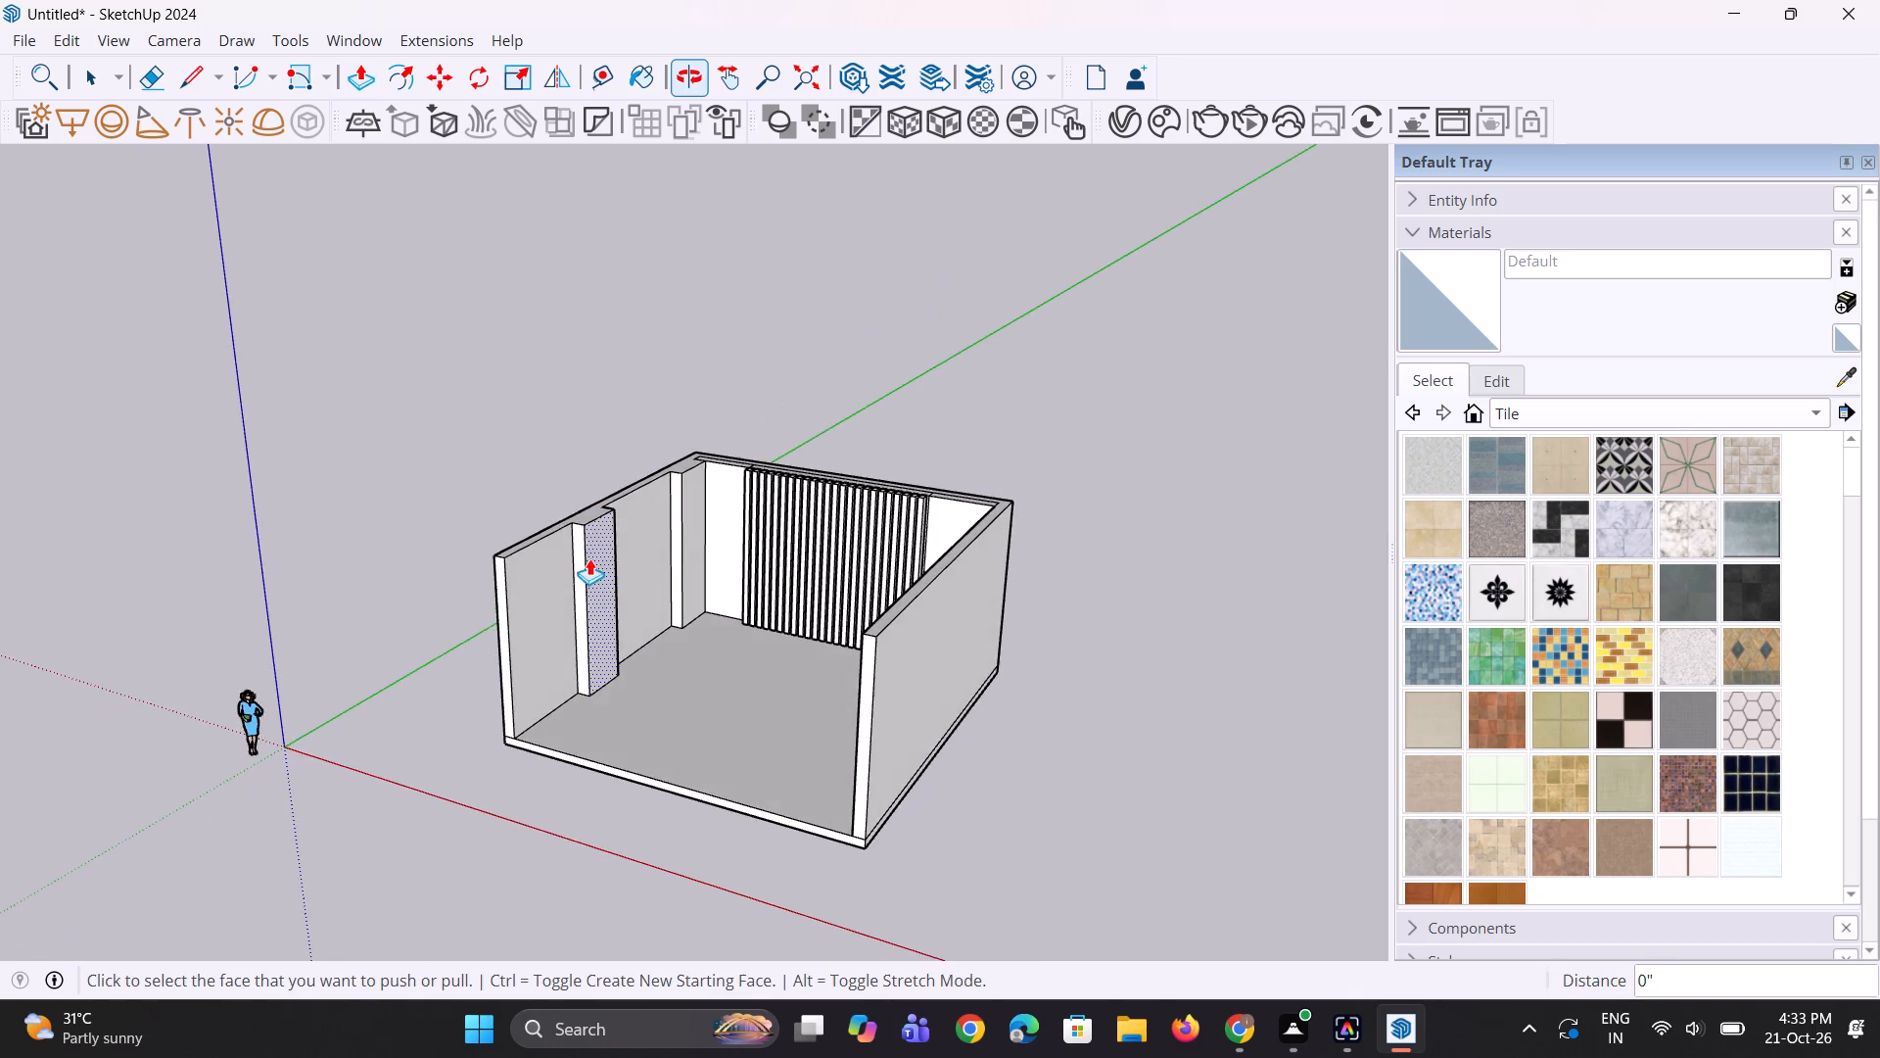
scroll(560, 501, up, 11)
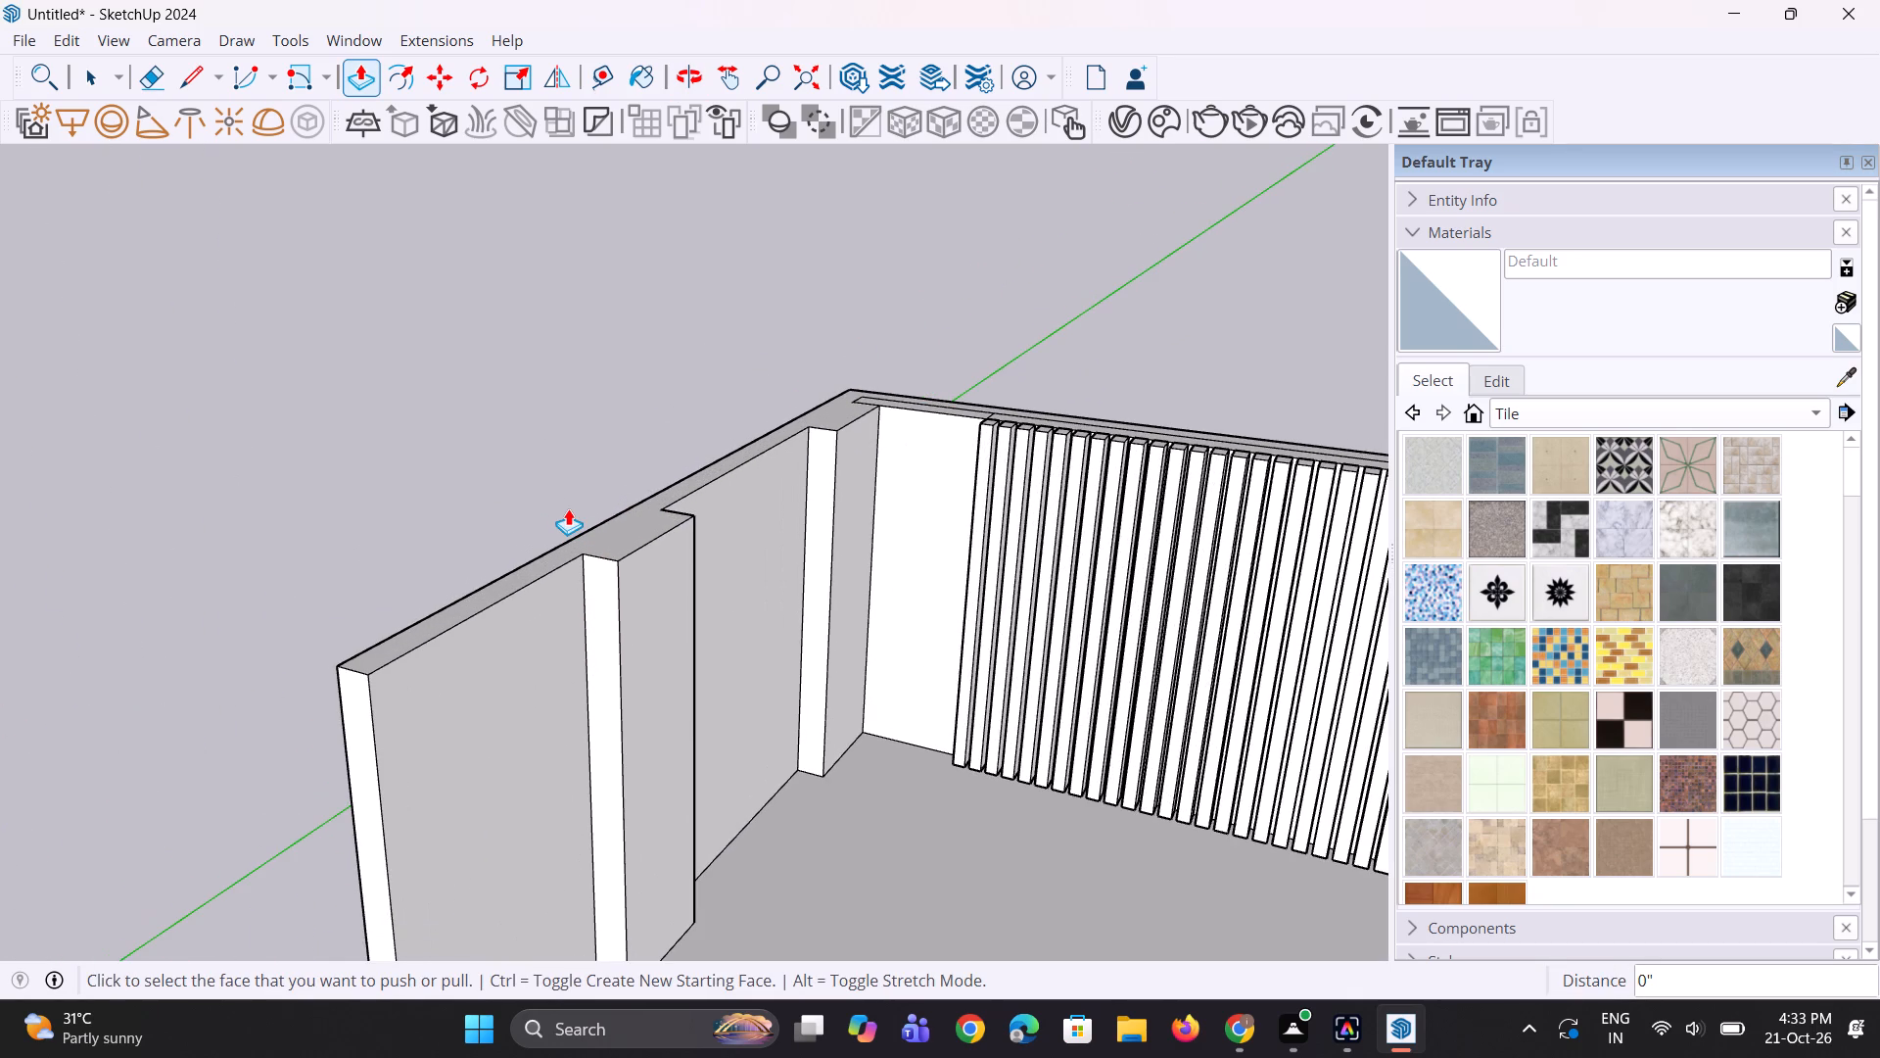
scroll(568, 508, down, 3)
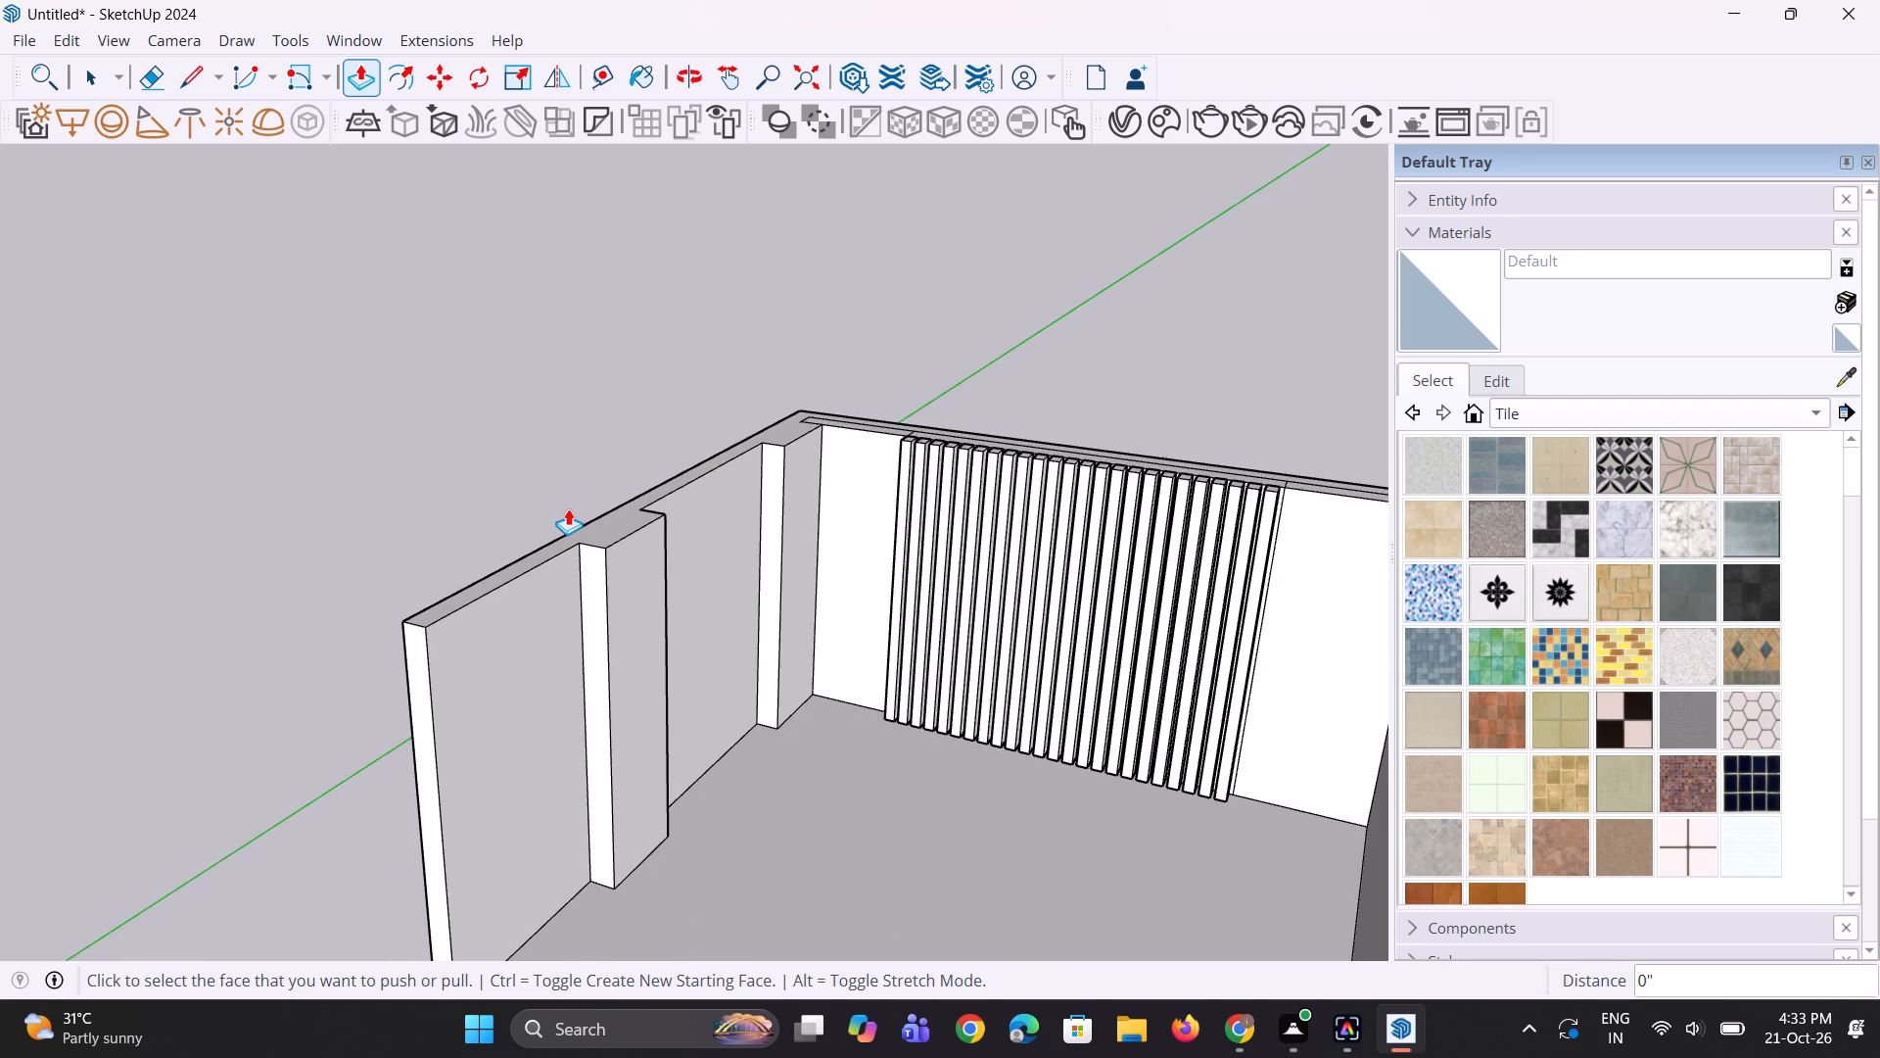
middle_drag(484, 553, 868, 641)
scroll(759, 587, up, 4)
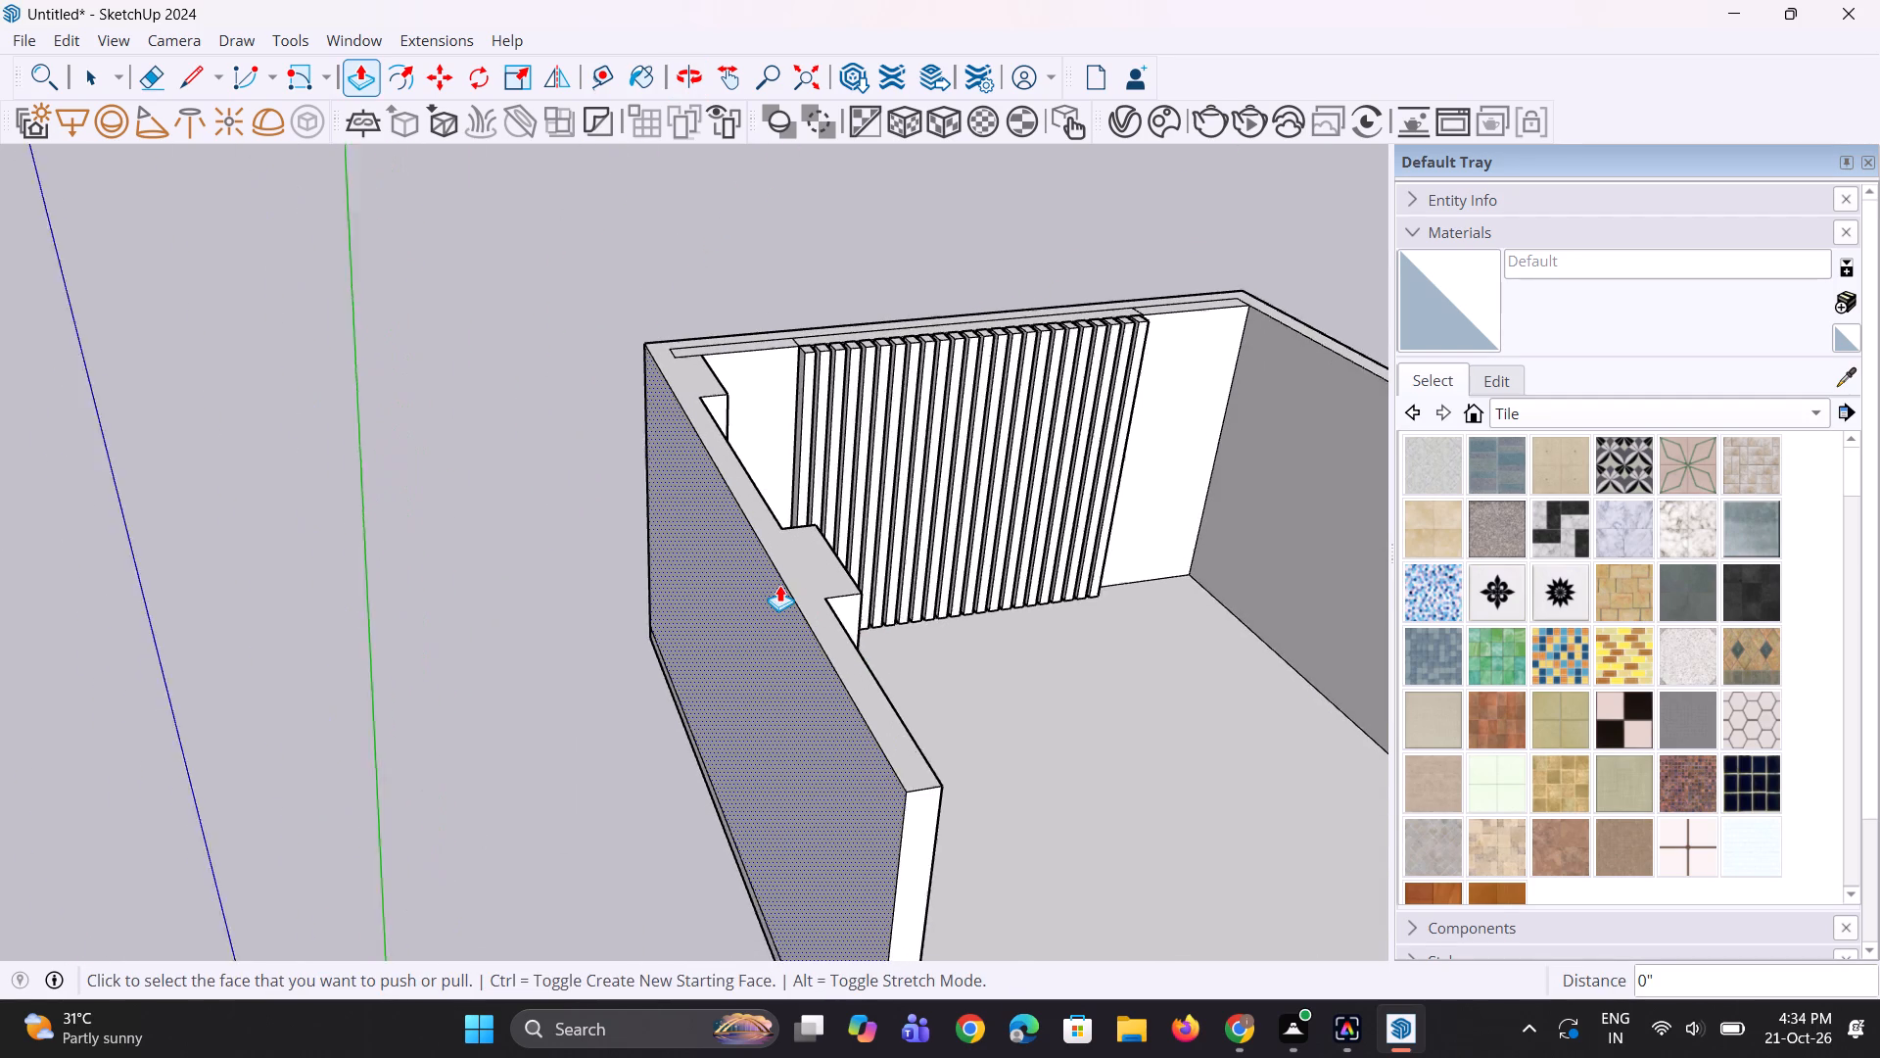
scroll(779, 585, up, 3)
key(l)
scroll(846, 581, up, 6)
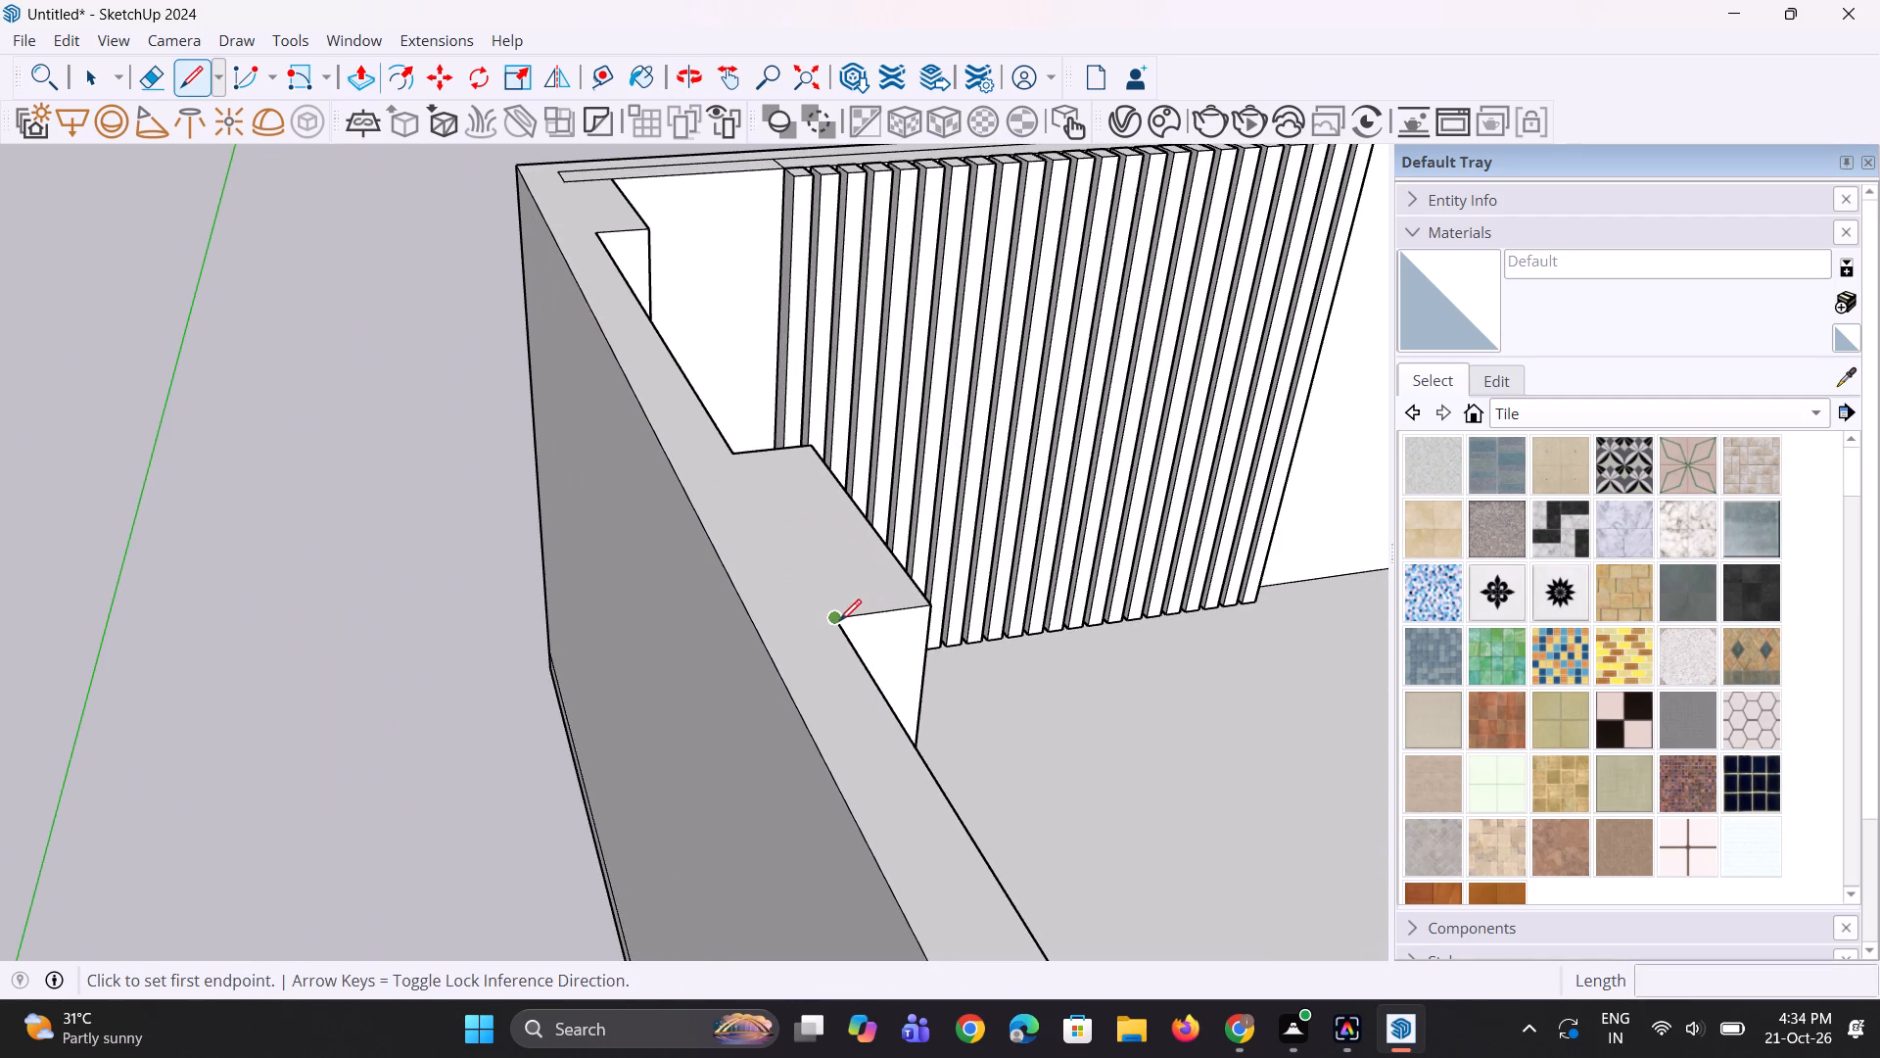
click(838, 621)
click(752, 634)
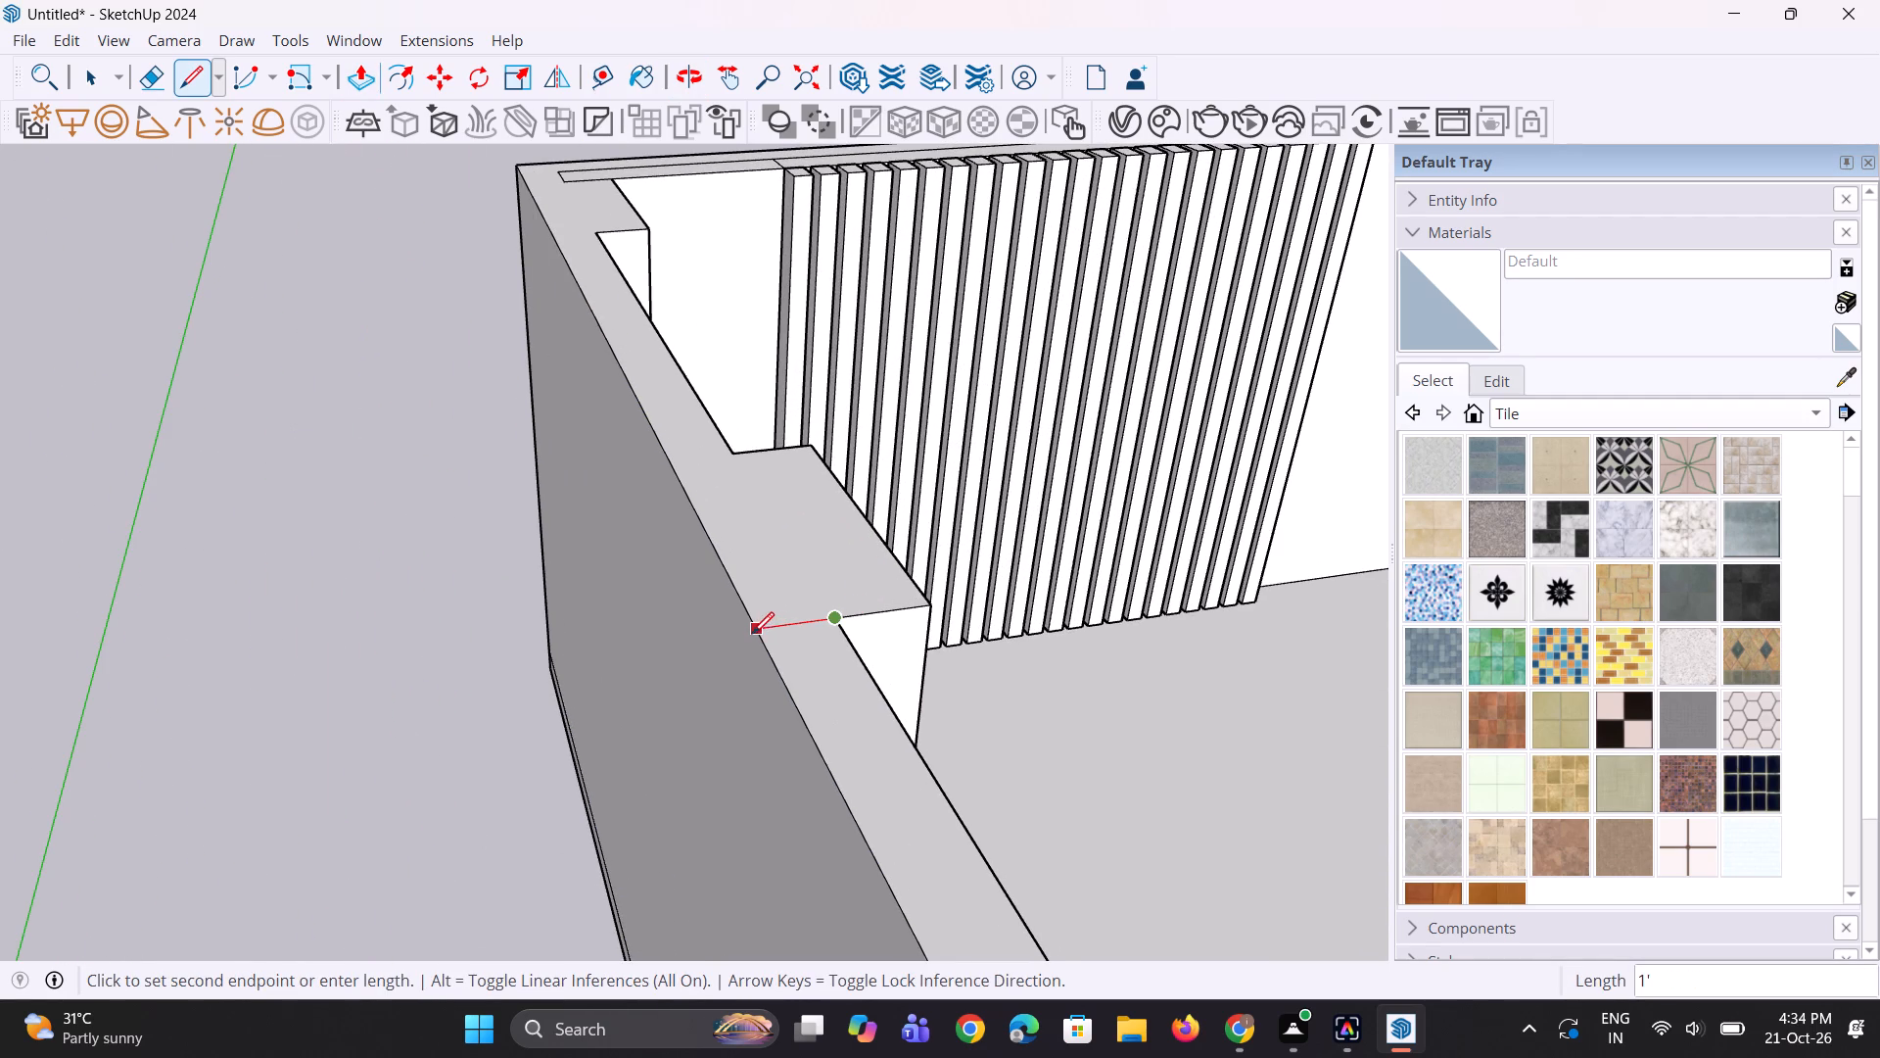
click(736, 457)
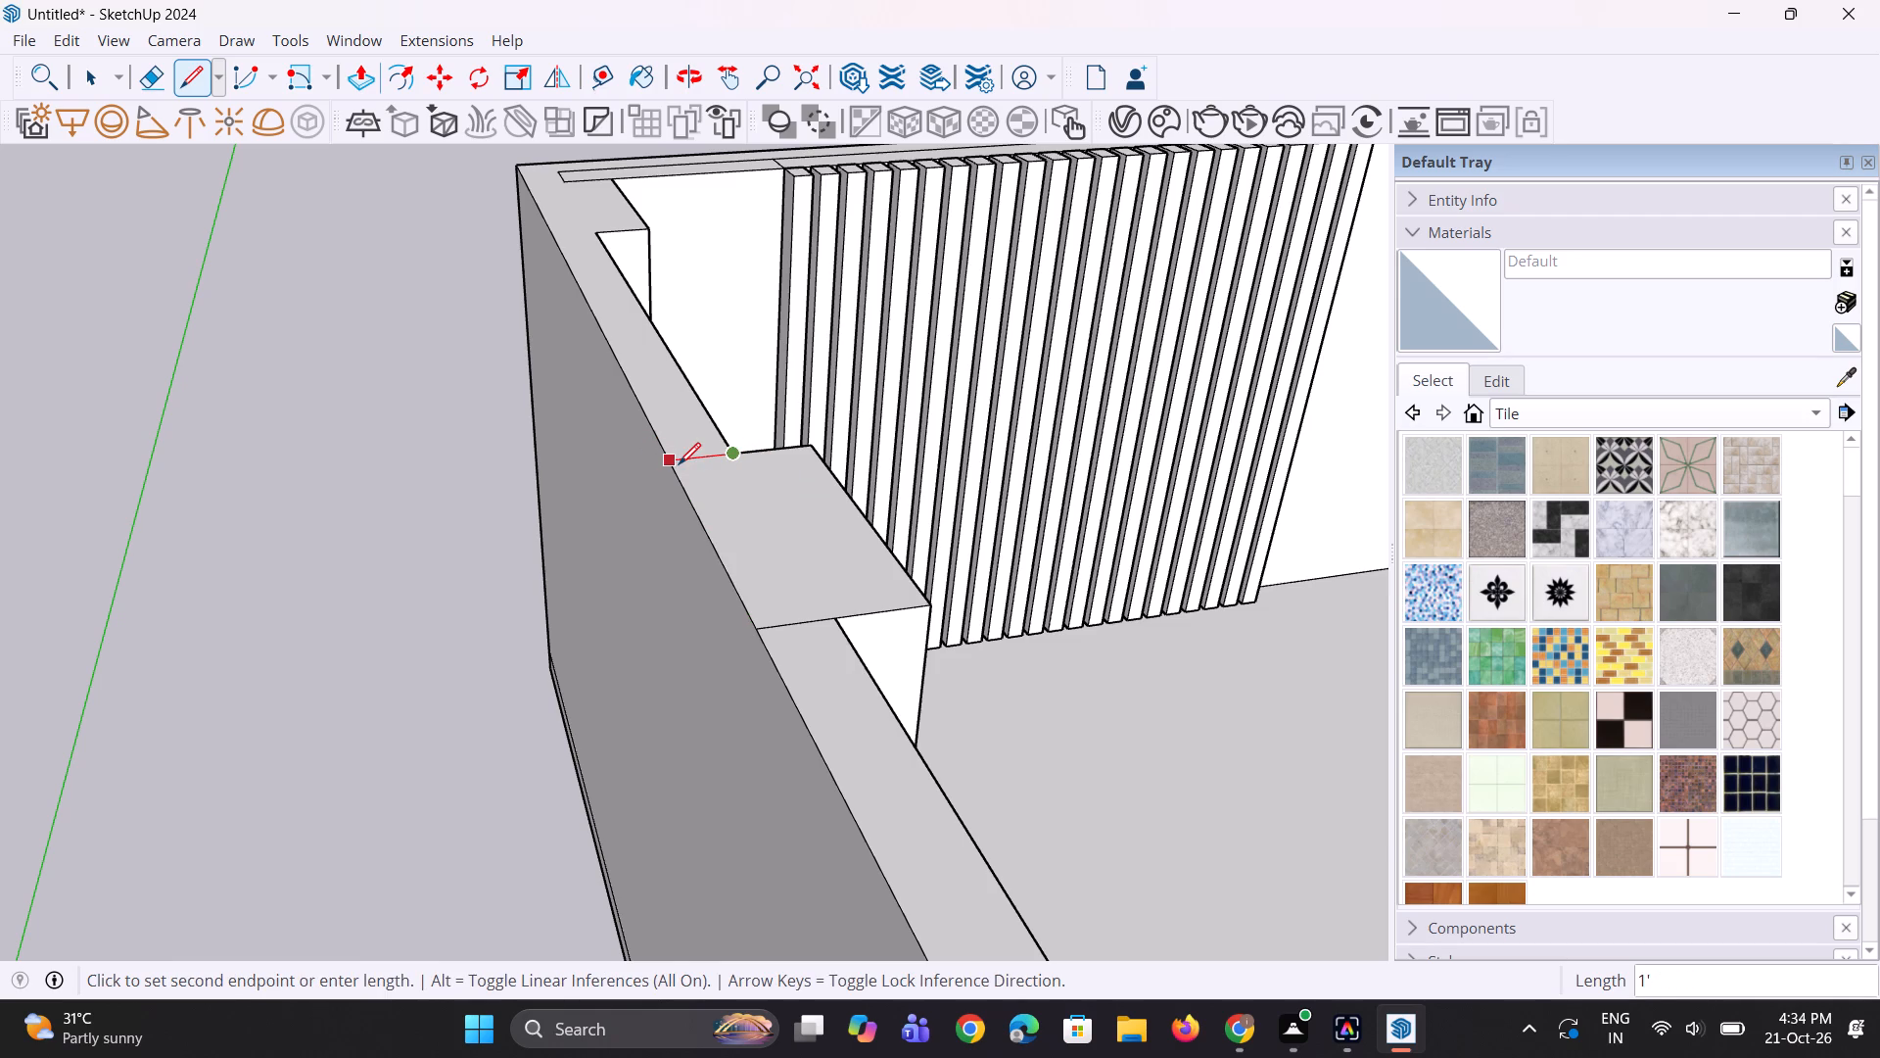
click(679, 464)
Draw two 1' lines across the left wall's top to its outer edge, at the front and rear of the corner projection.
scroll(731, 582, down, 5)
middle_drag(603, 484, 636, 570)
scroll(597, 351, up, 5)
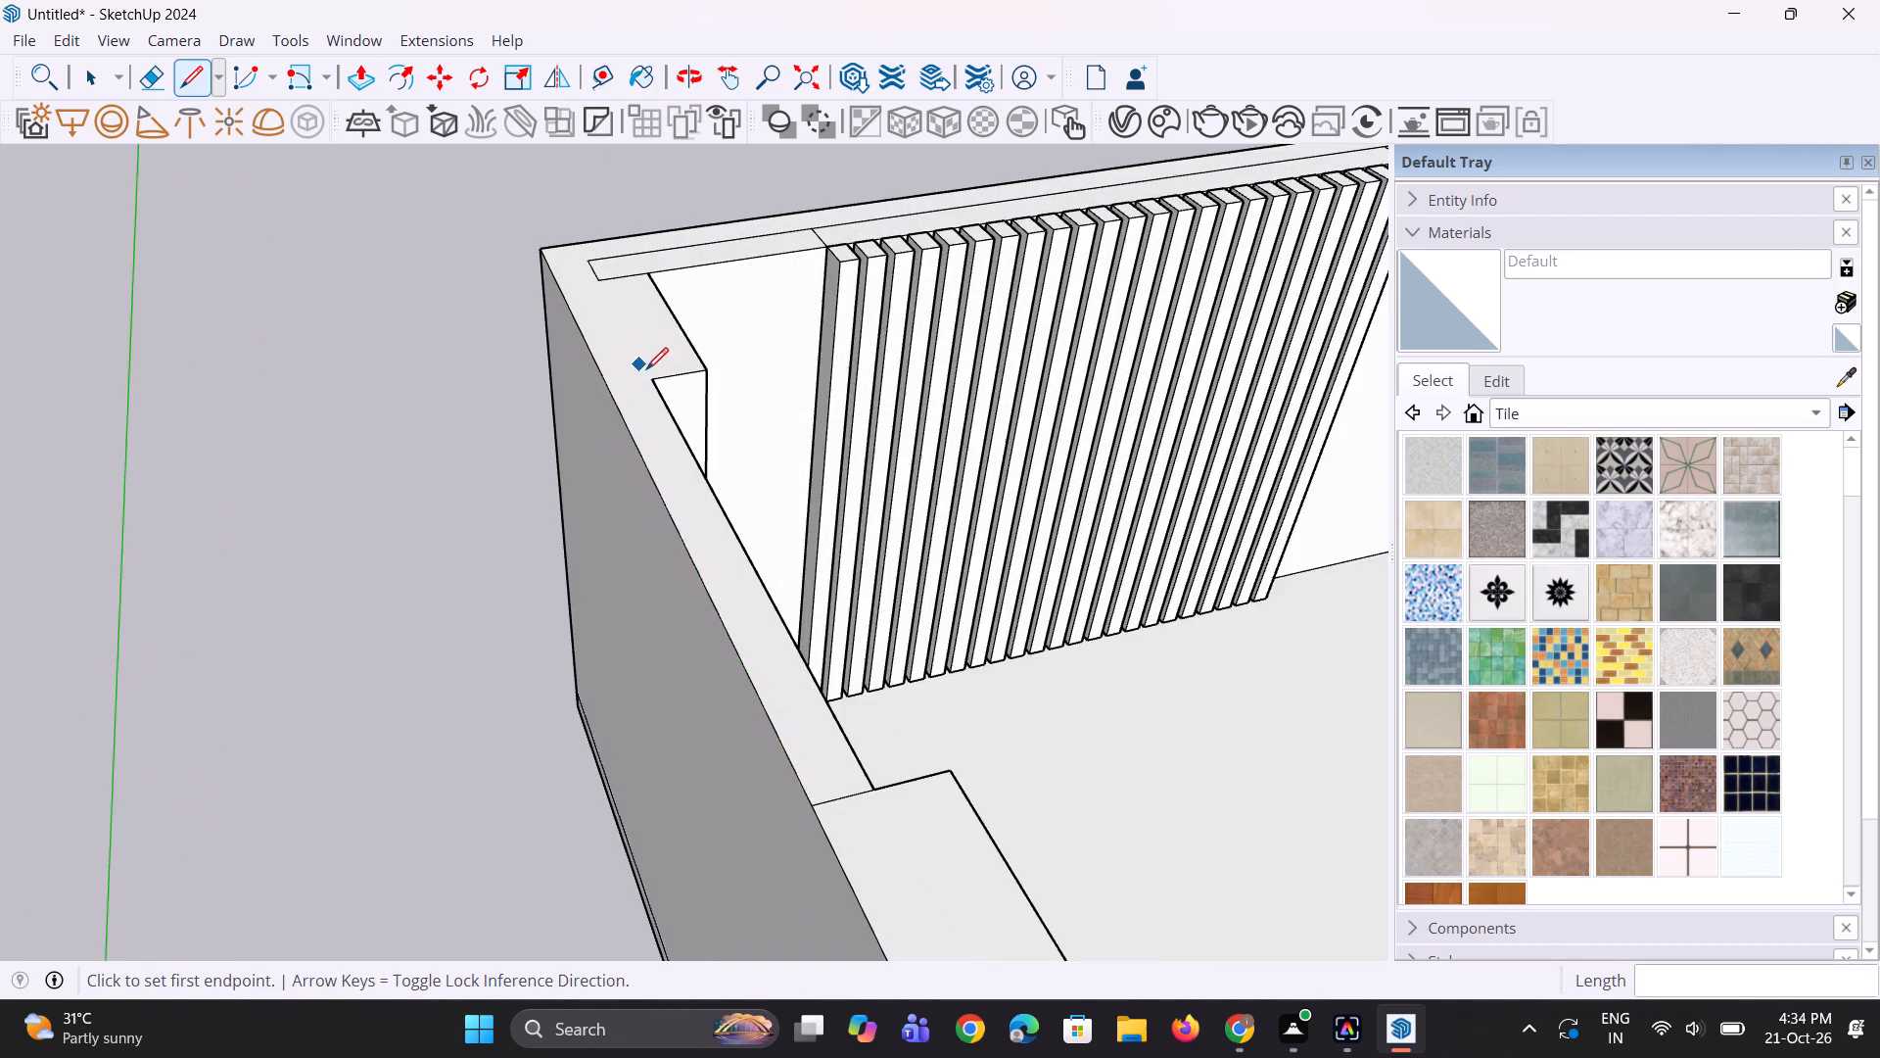
scroll(646, 369, up, 5)
click(642, 381)
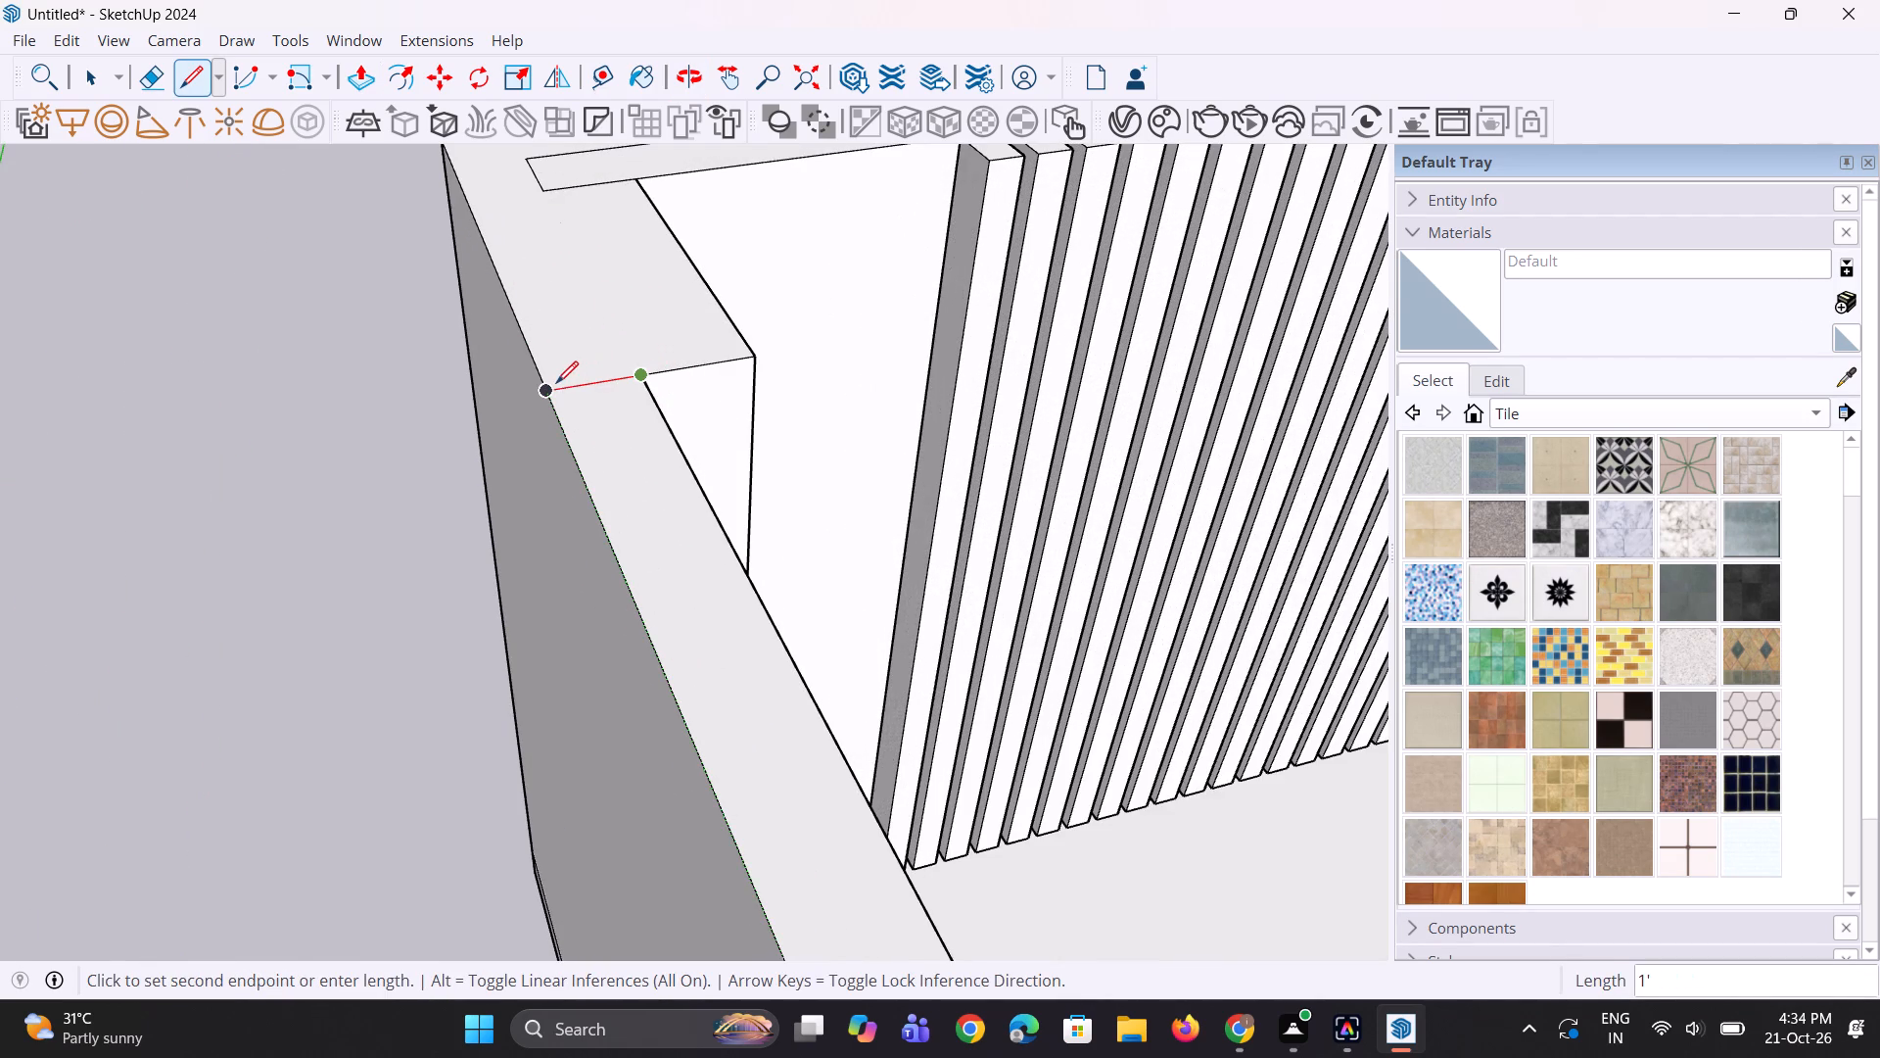
click(552, 394)
scroll(628, 489, down, 5)
scroll(613, 263, up, 1)
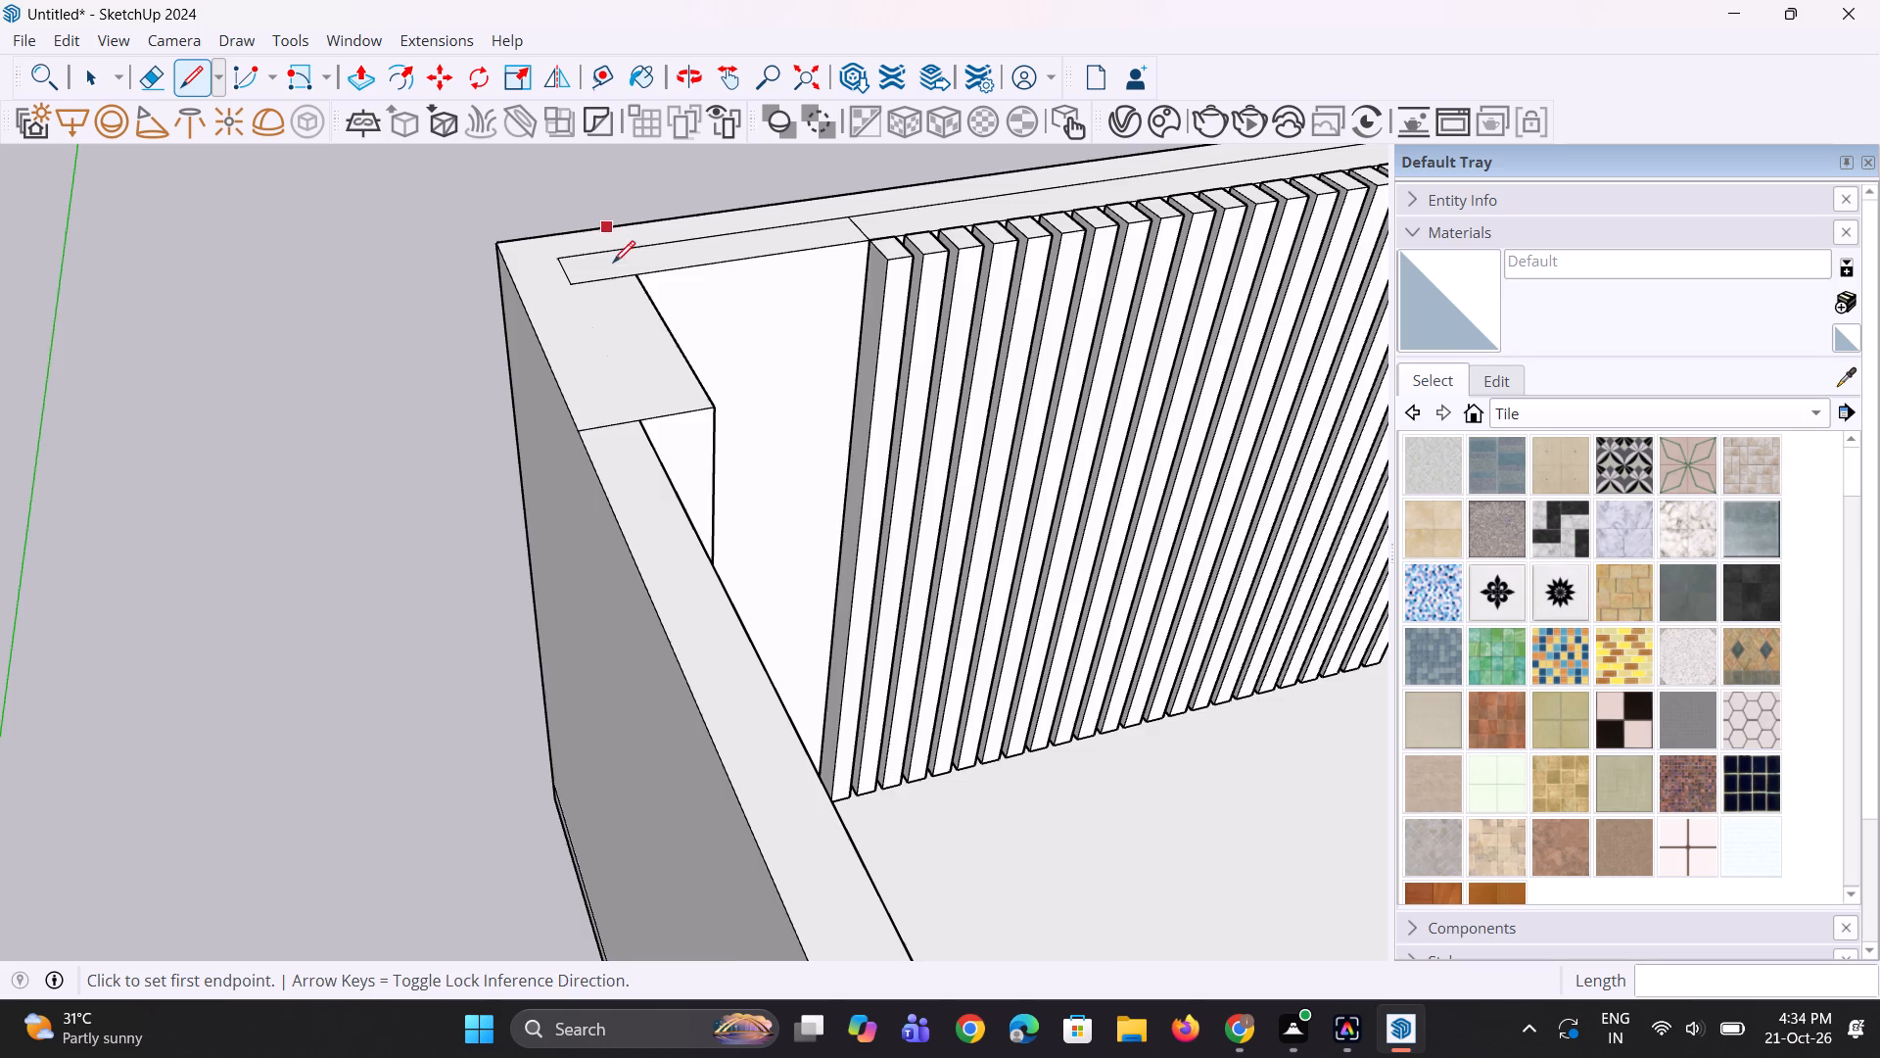
scroll(613, 263, up, 2)
scroll(537, 303, up, 3)
click(559, 287)
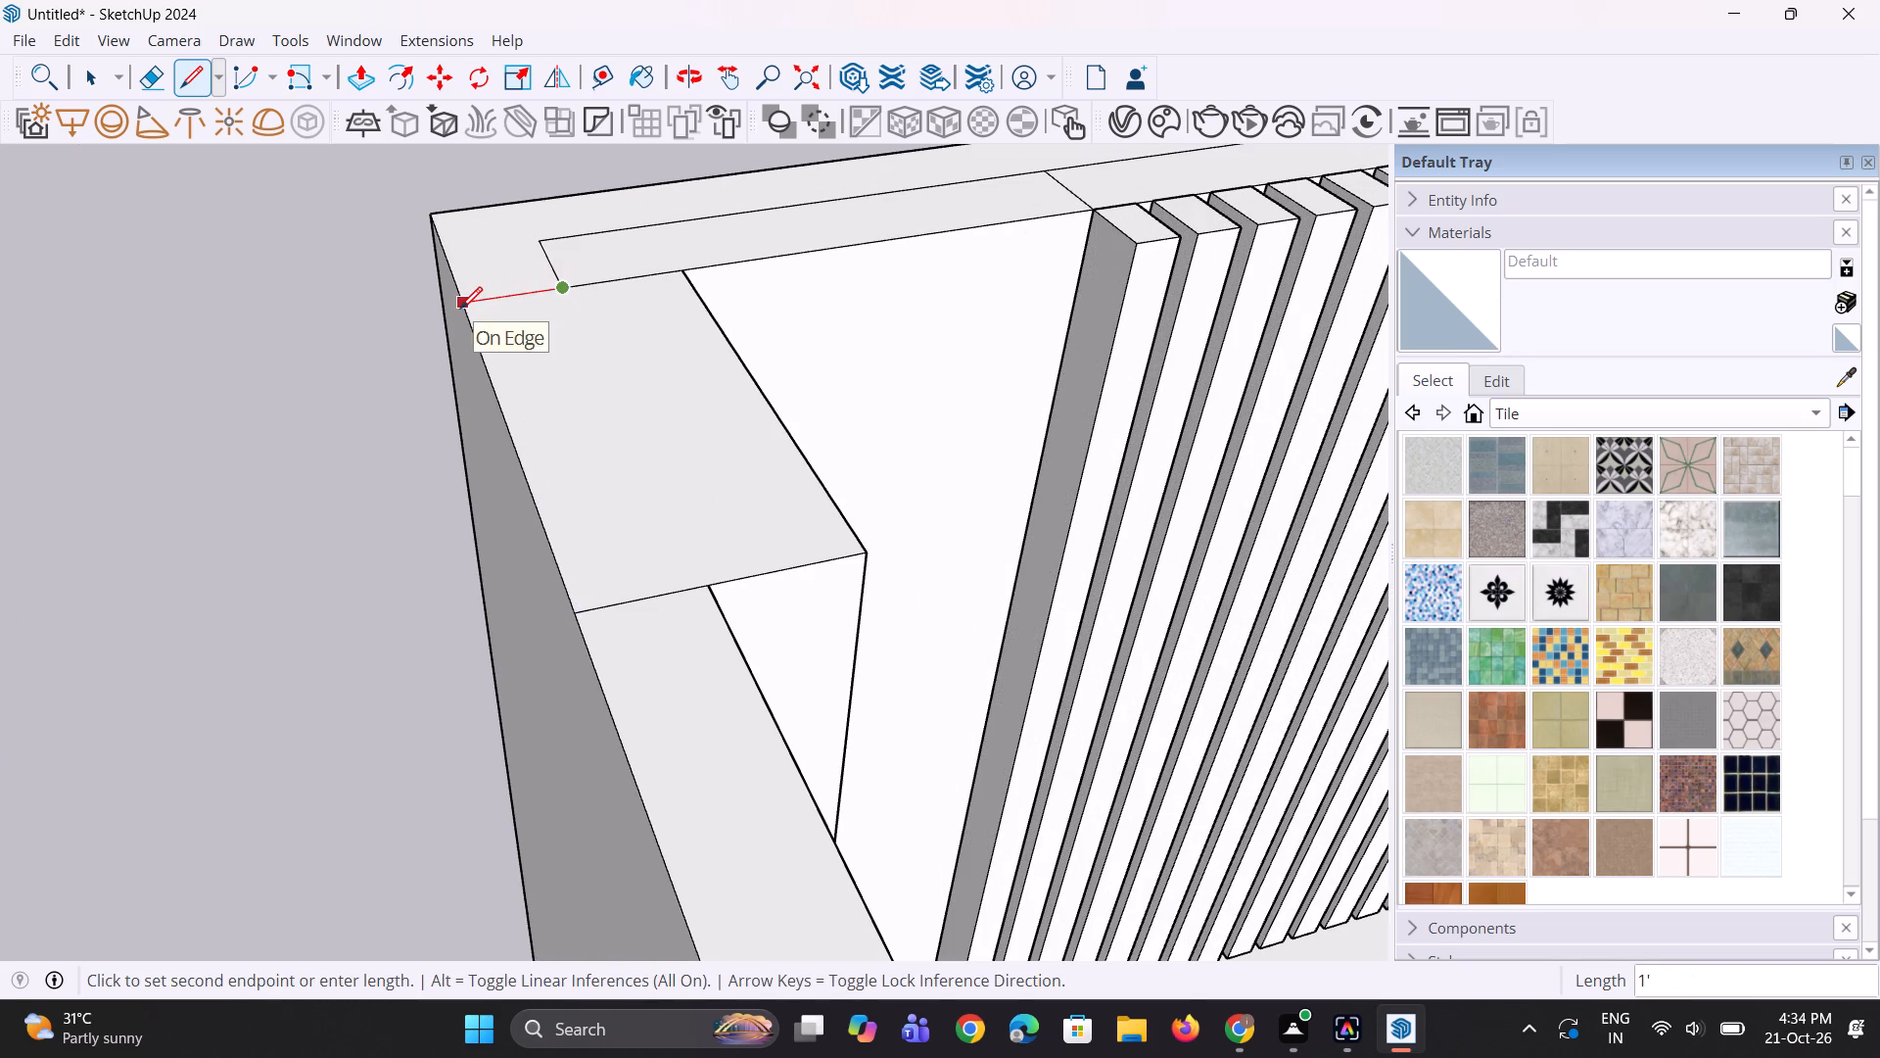
click(460, 309)
scroll(475, 309, down, 6)
middle_drag(614, 435, 472, 439)
key(space)
key(space)
click(303, 410)
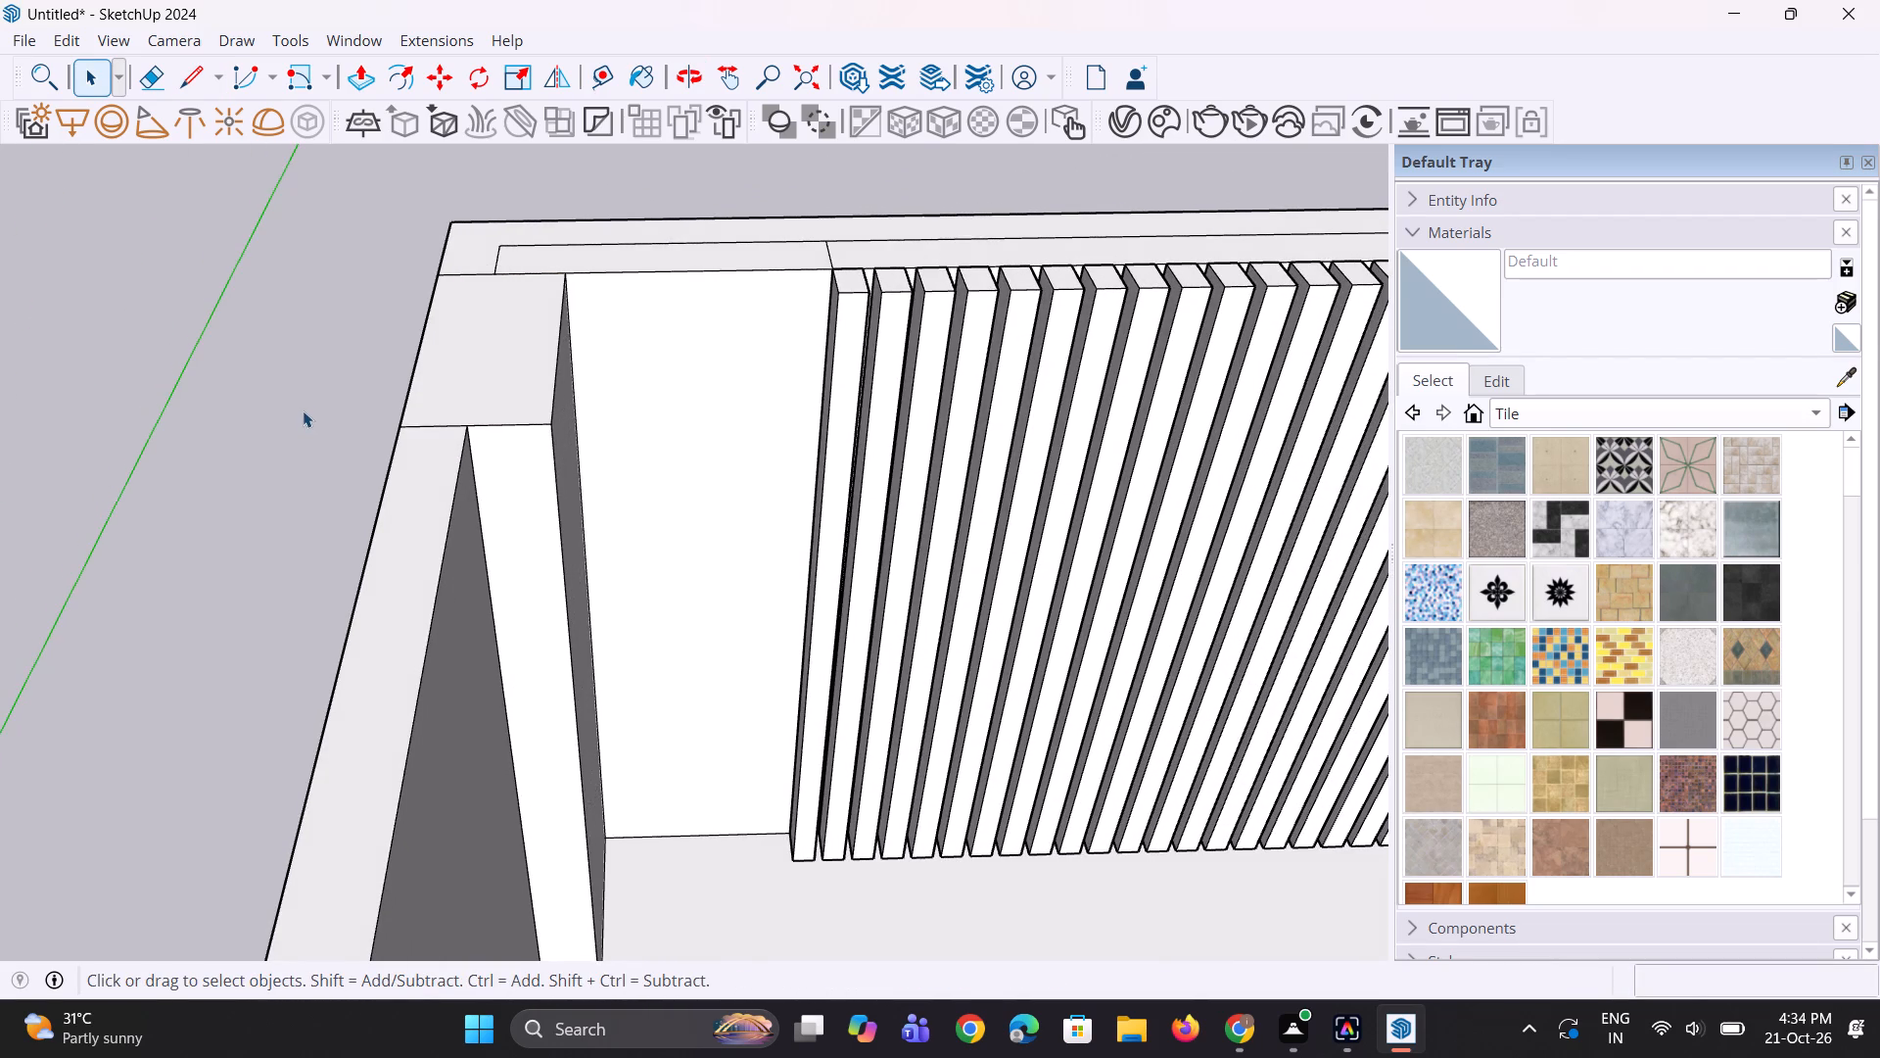
Draw two 16' vertical lines down the left wall's outer face from the ends of the middle projection's top lines.
scroll(475, 370, down, 6)
middle_drag(504, 470, 207, 486)
scroll(234, 396, down, 5)
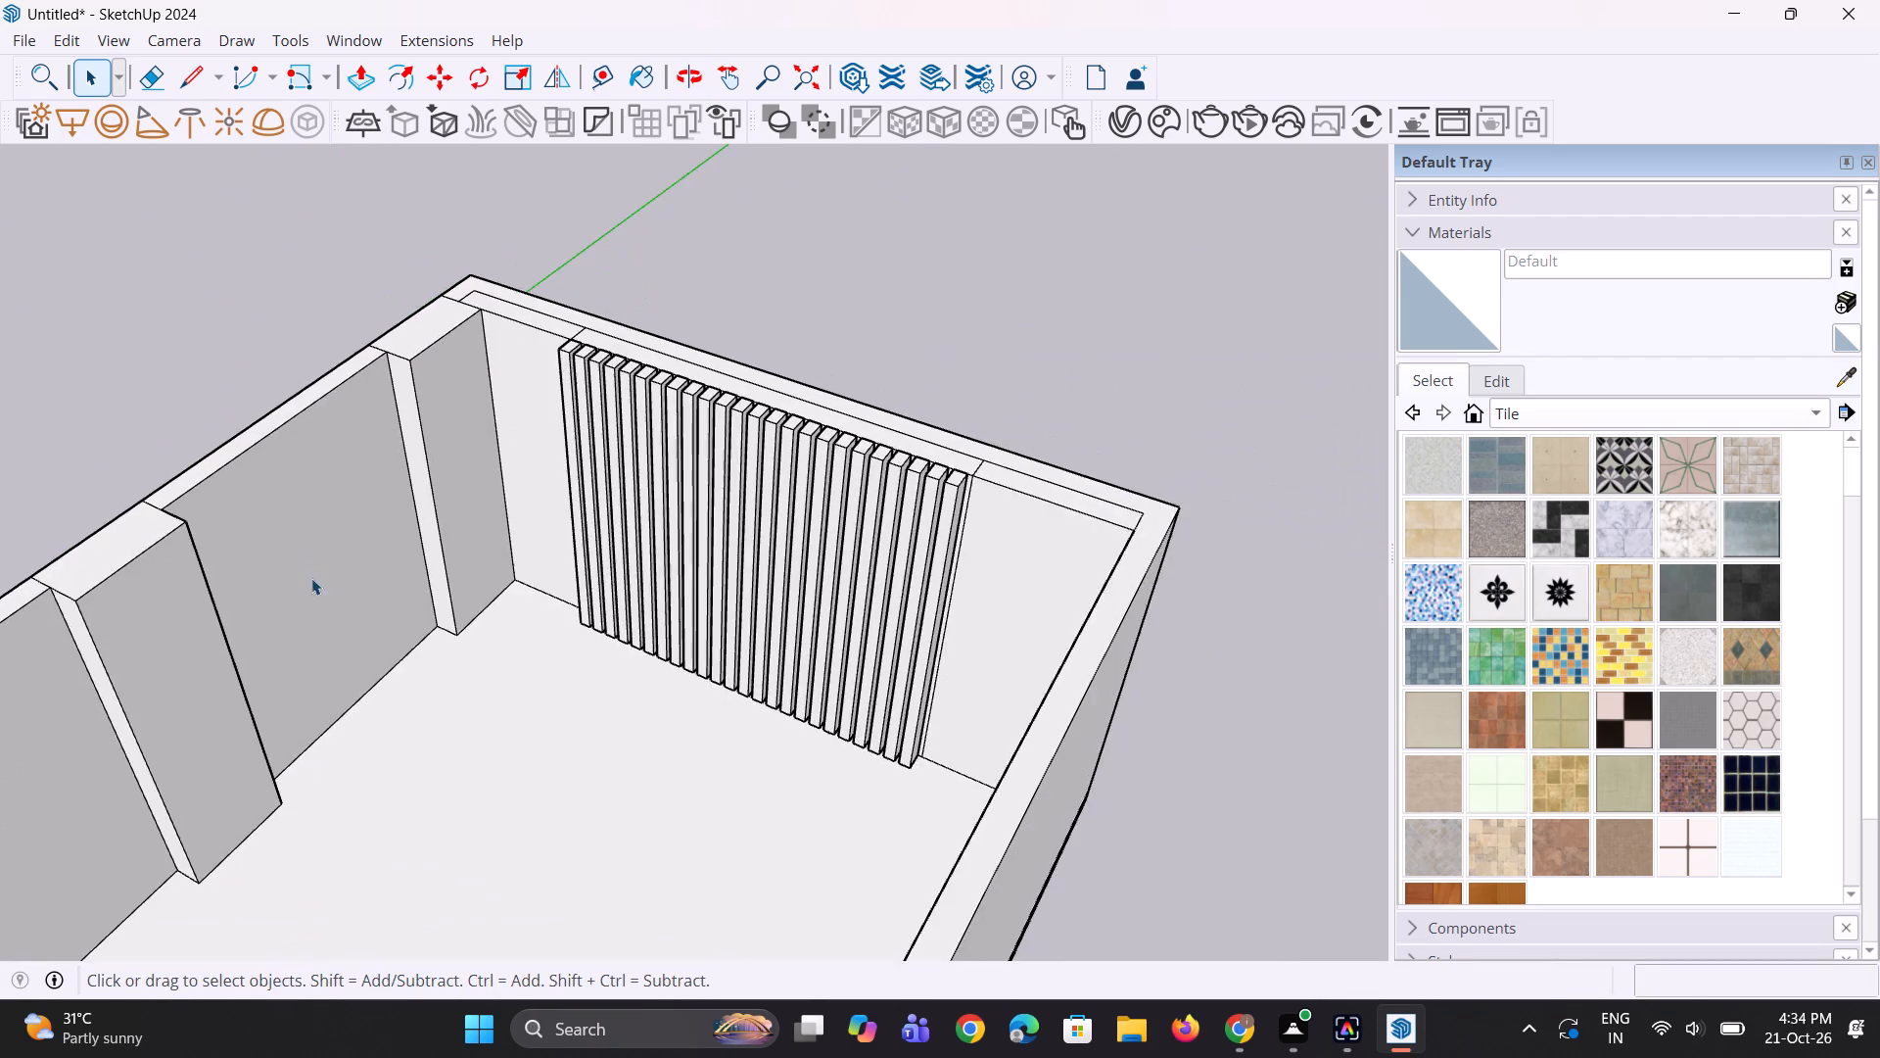
scroll(309, 592, up, 3)
scroll(309, 592, down, 5)
middle_drag(73, 637, 672, 627)
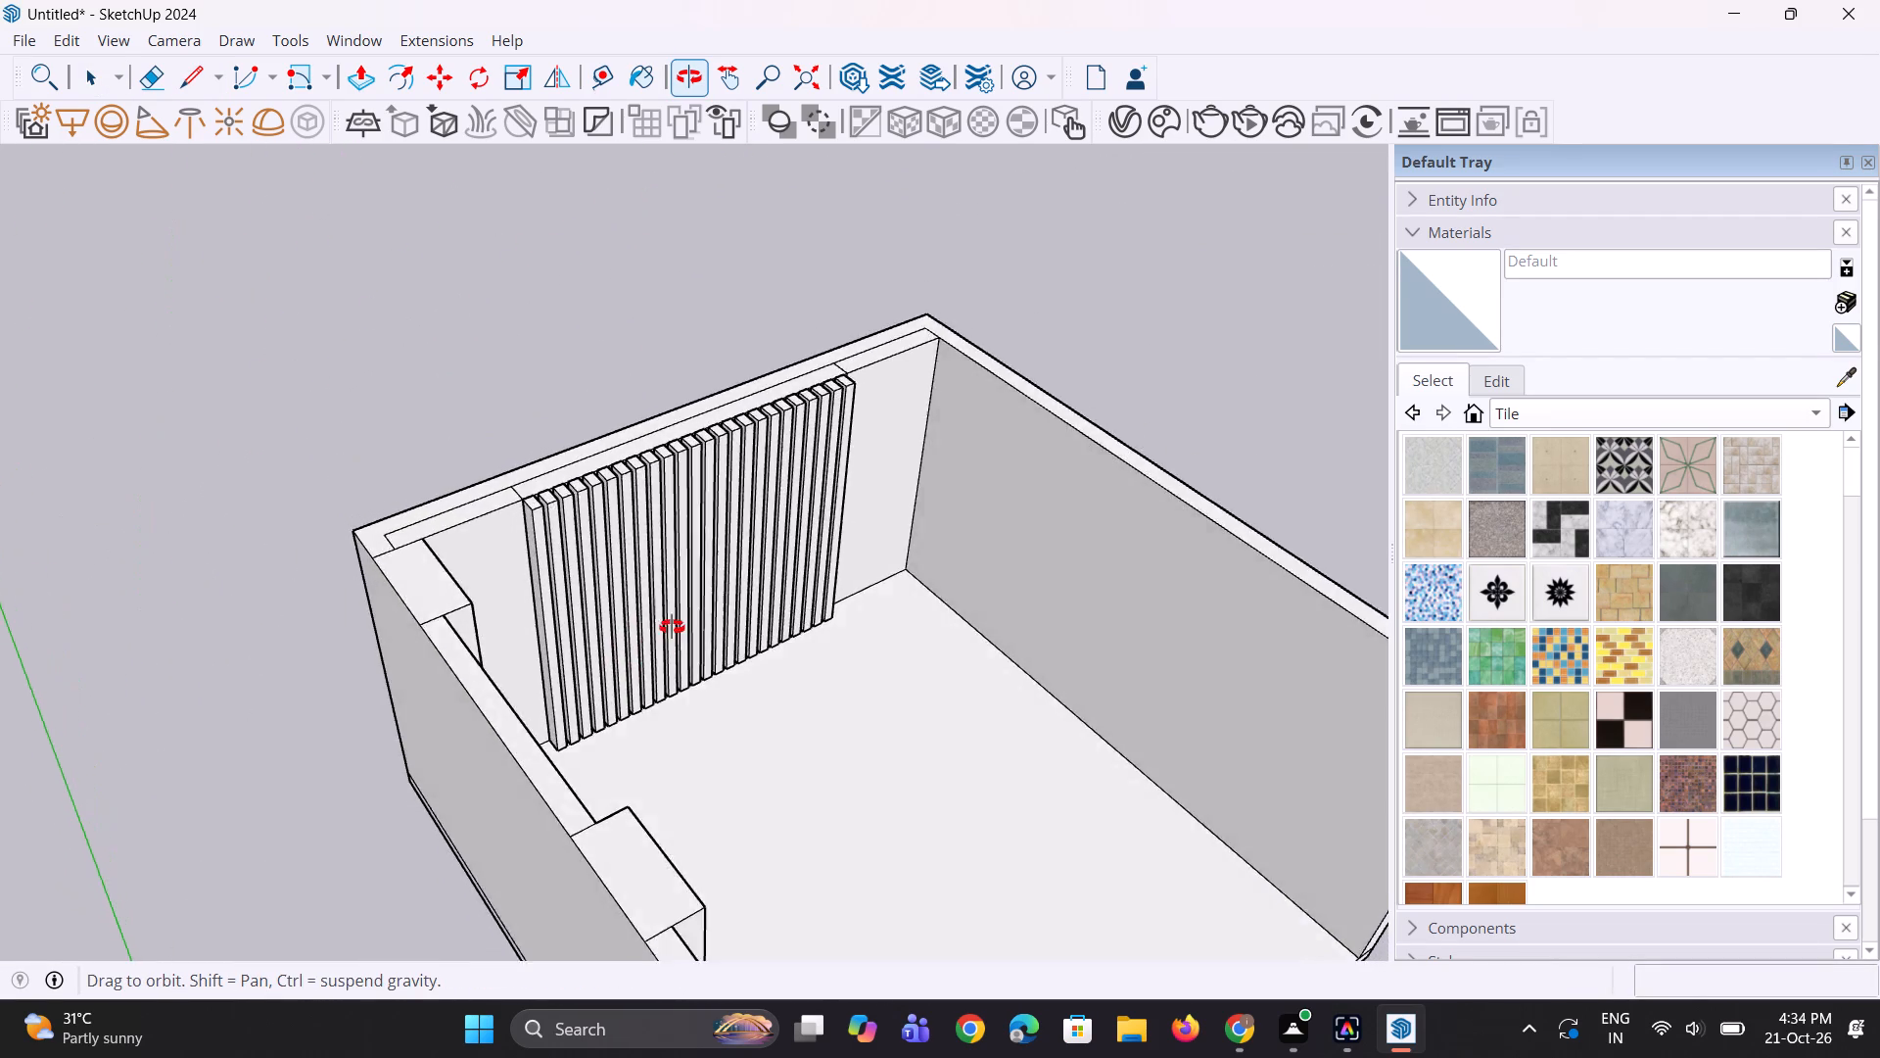
middle_drag(672, 627, 901, 551)
scroll(822, 508, down, 4)
scroll(874, 805, up, 6)
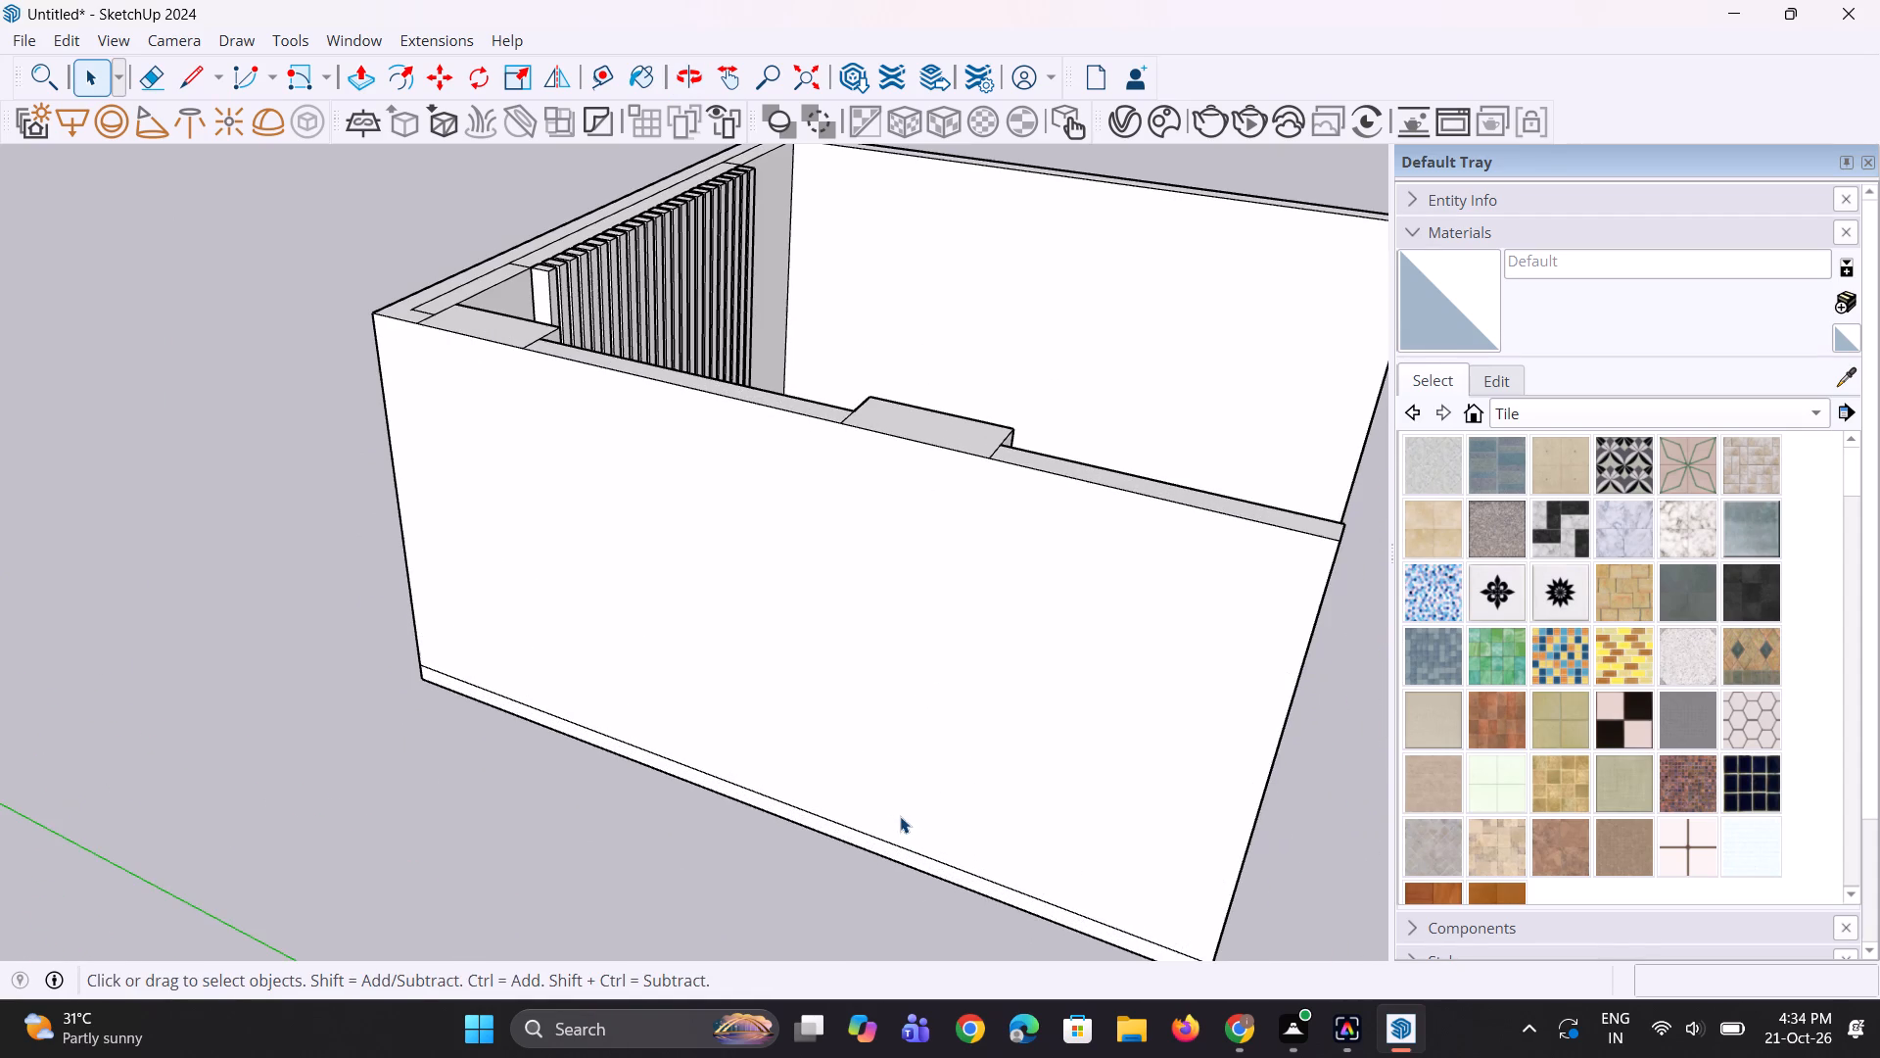
key(l)
scroll(936, 625, up, 3)
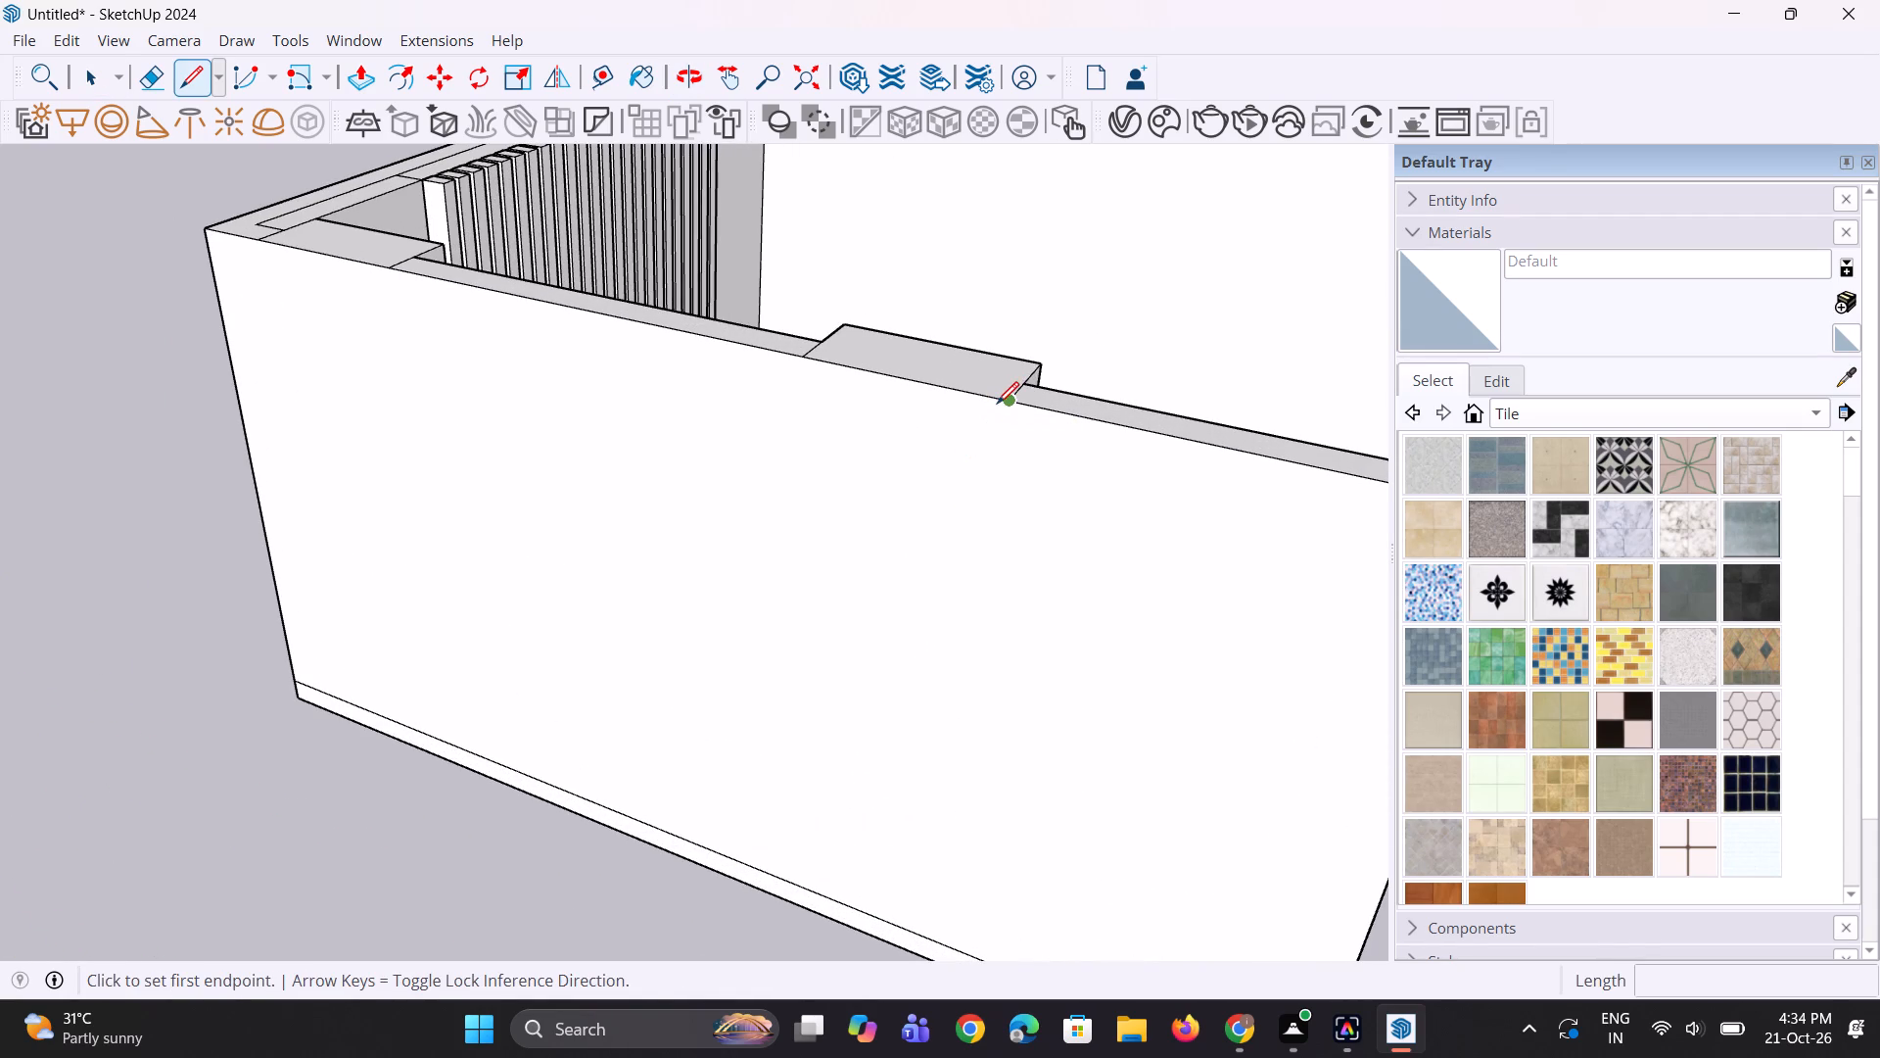
click(998, 403)
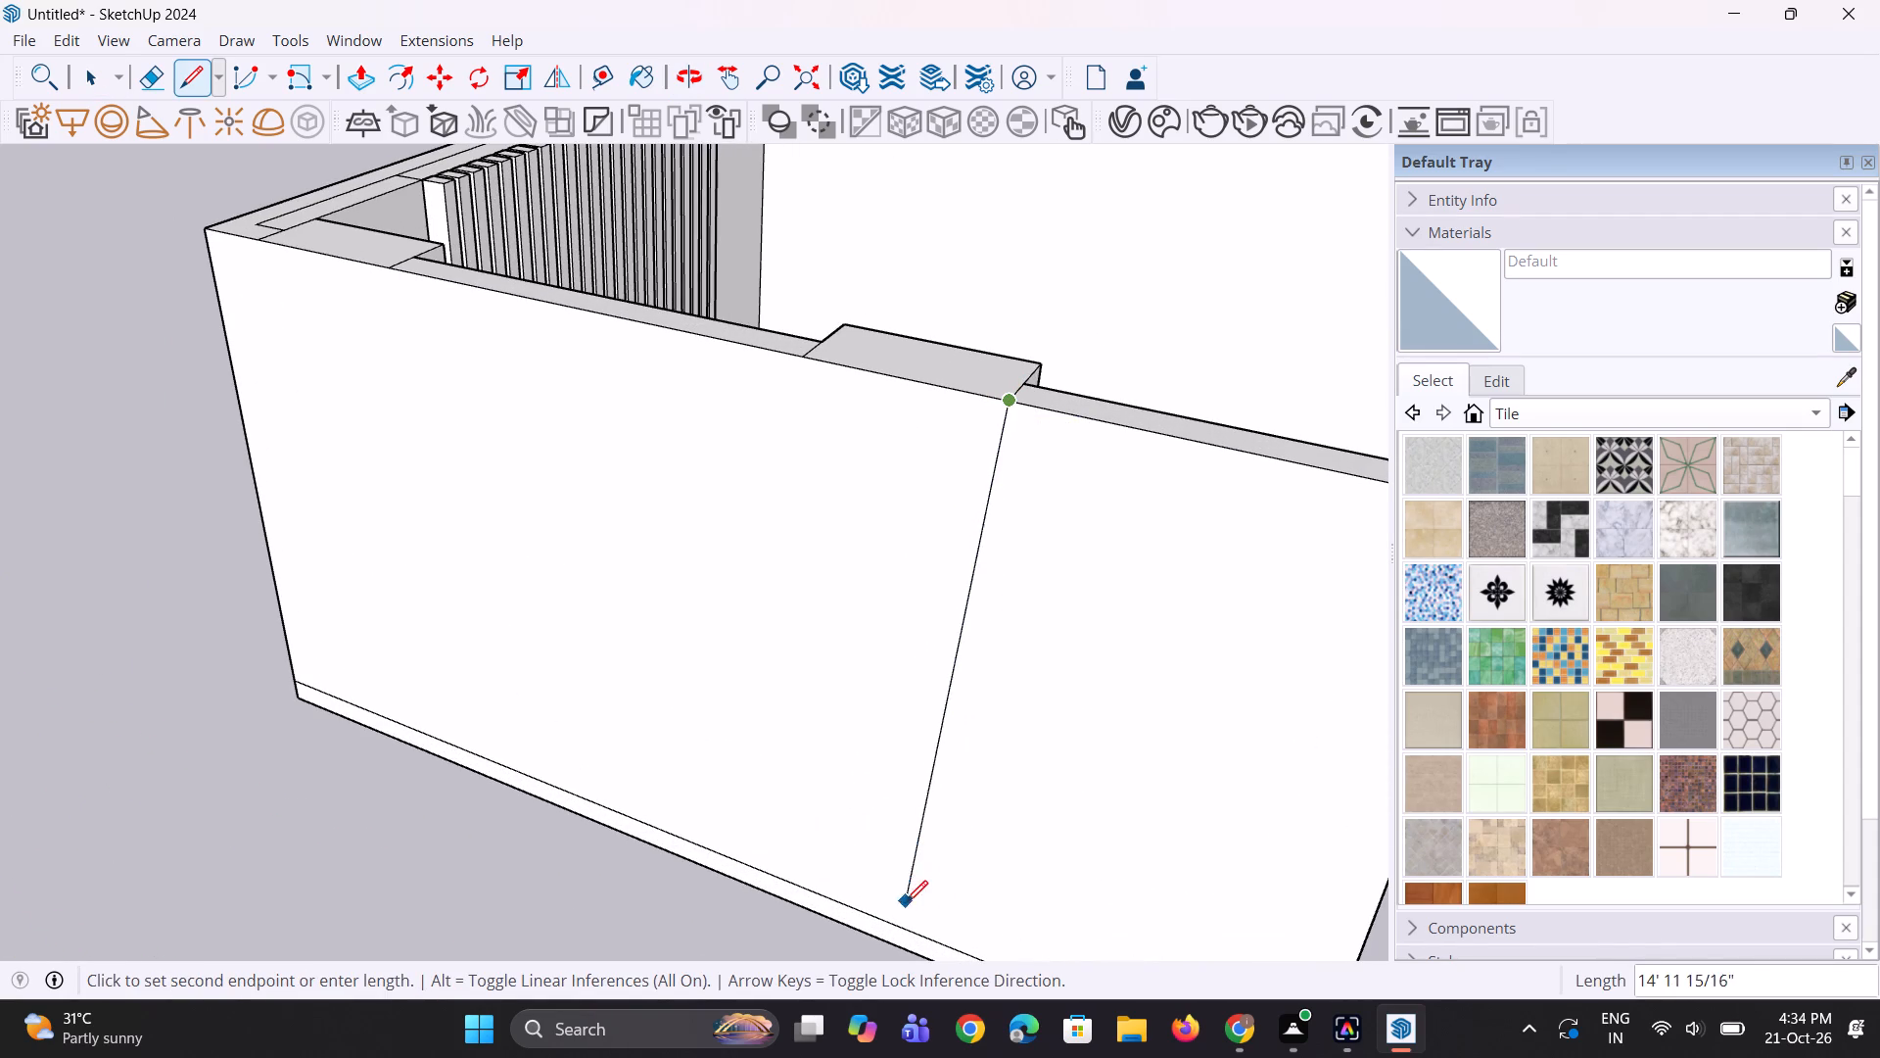
click(930, 948)
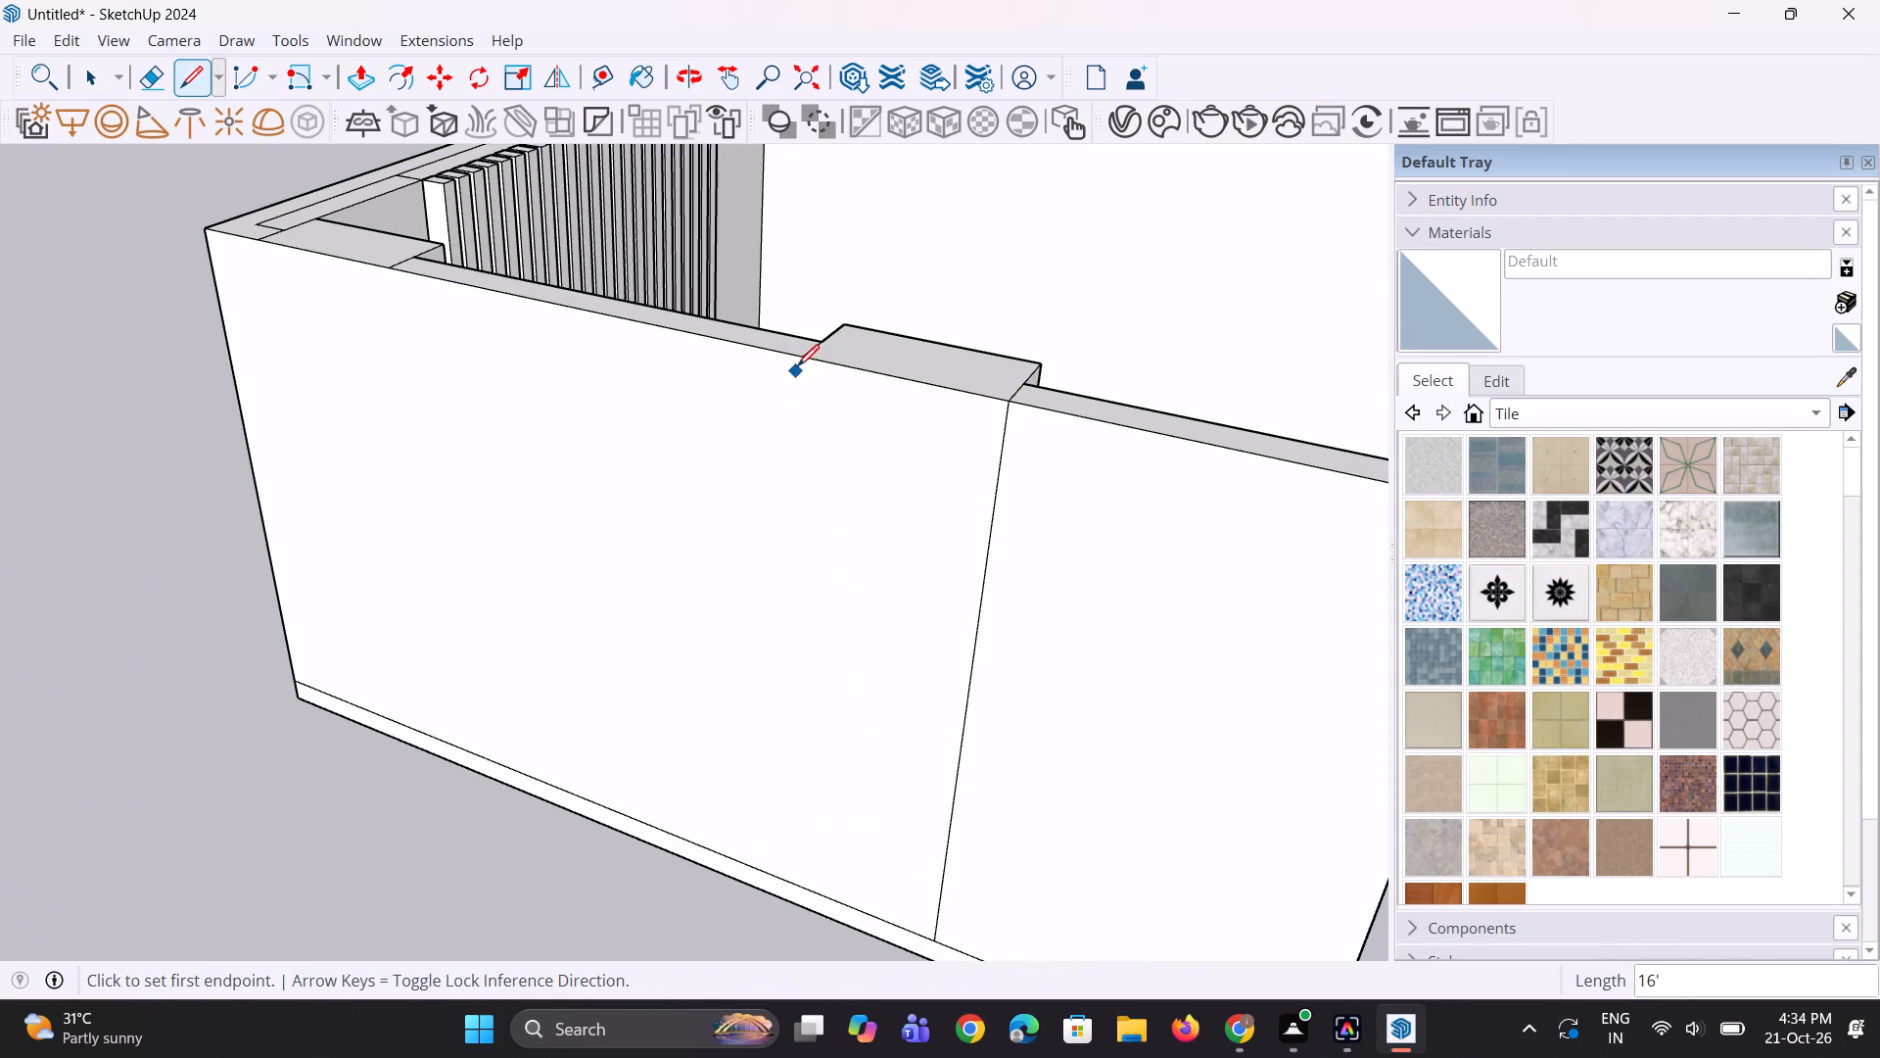
click(810, 355)
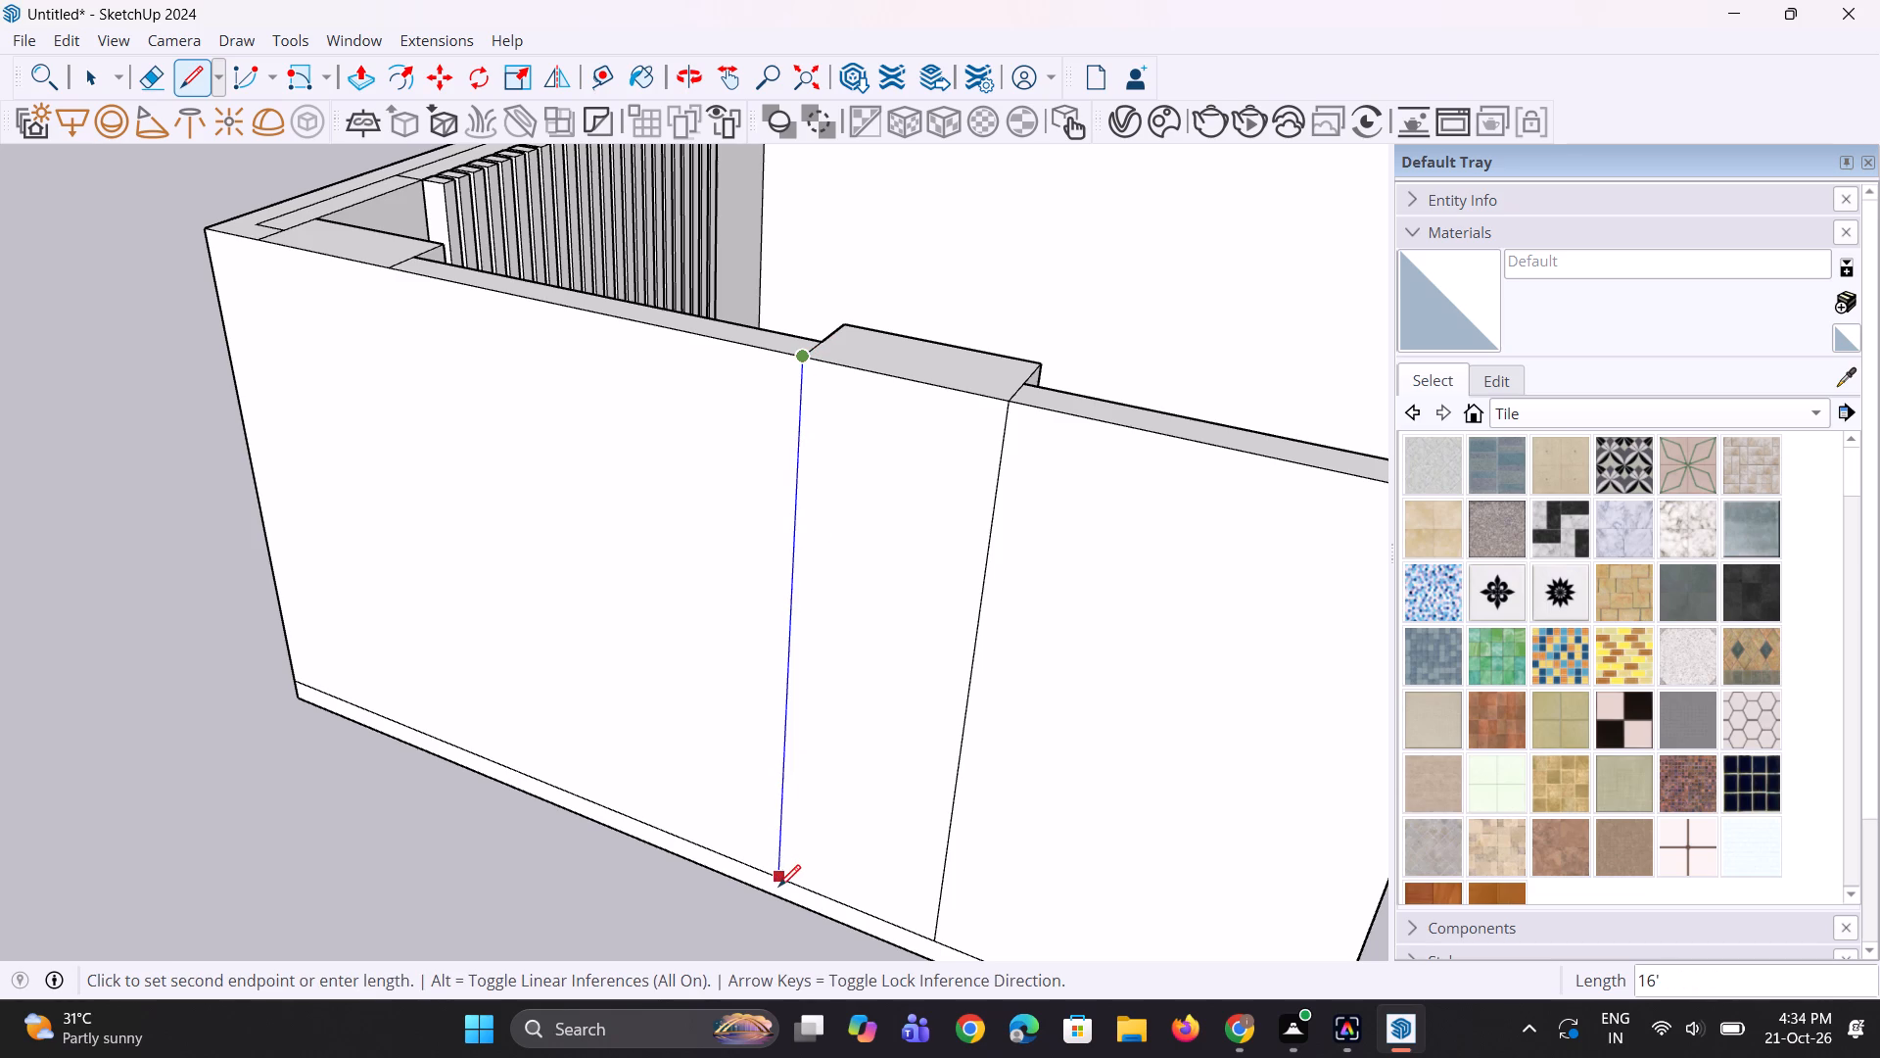
click(778, 887)
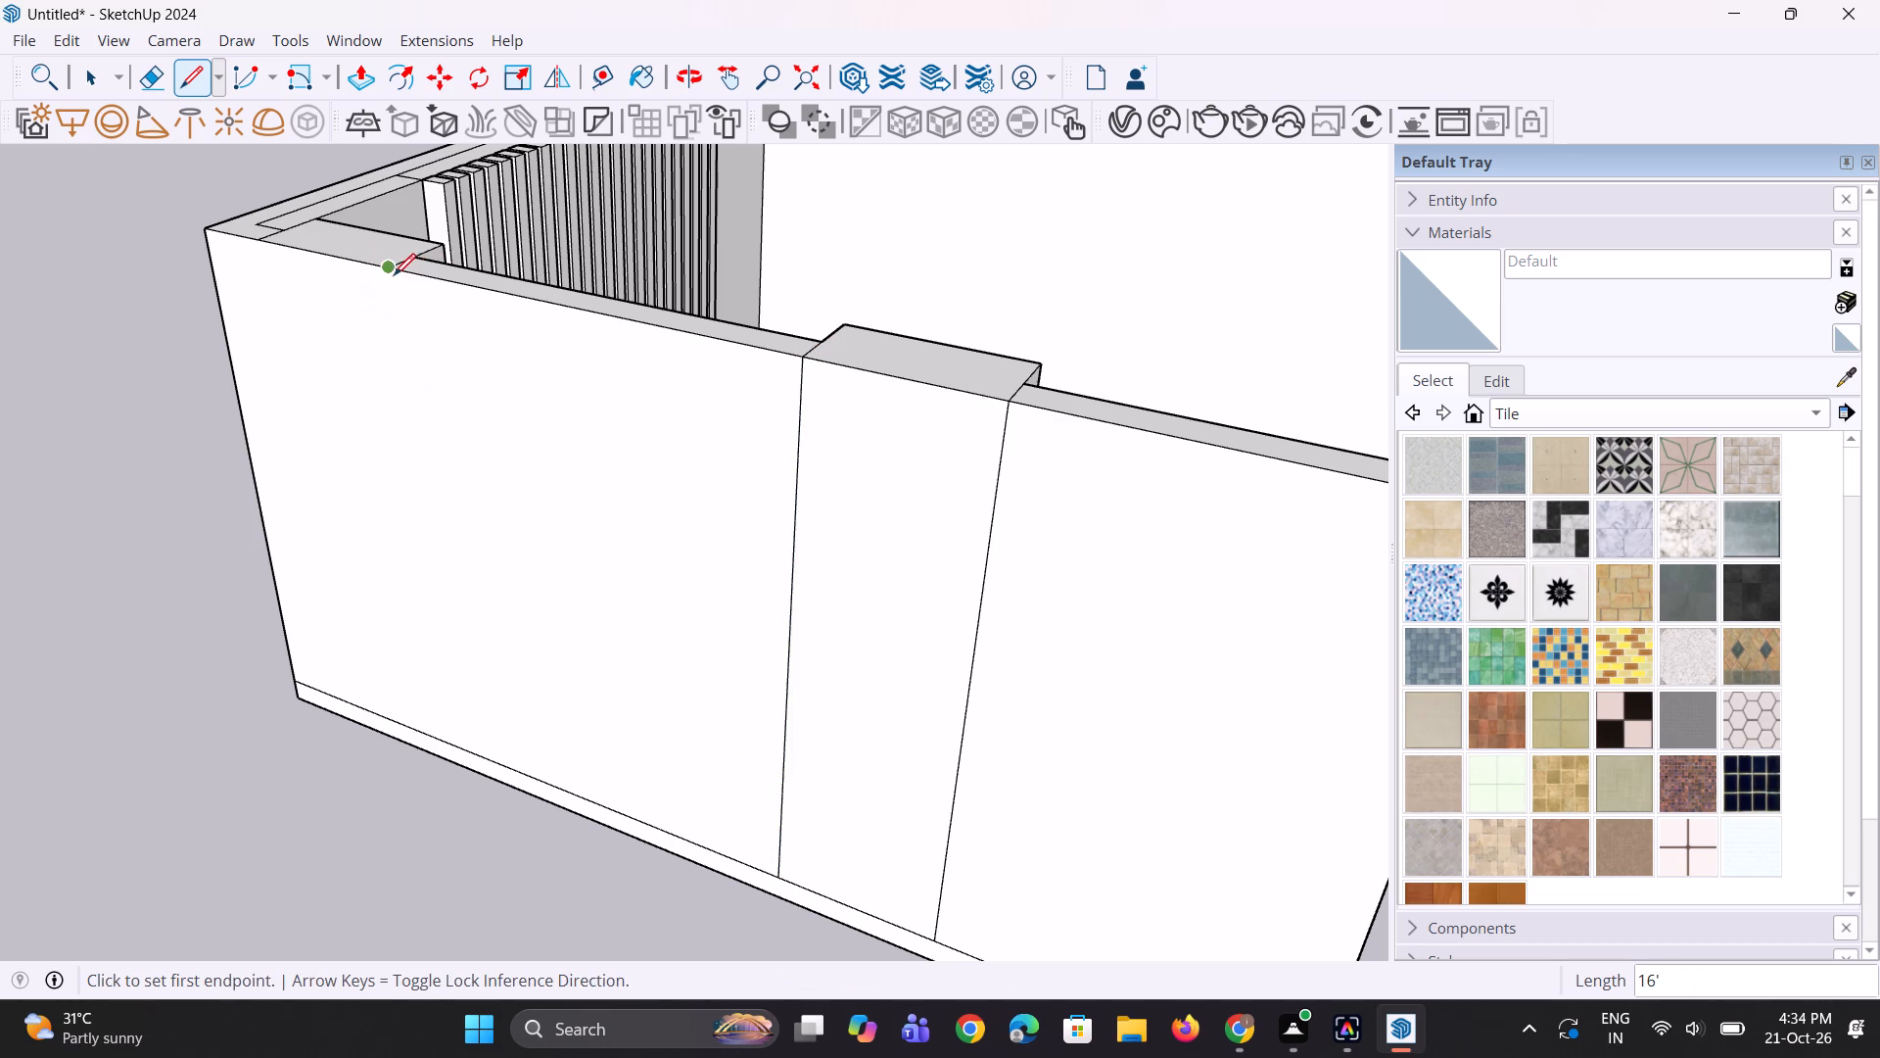
Draw two 16' vertical lines down the left wall's outer face from the ends of the corner projection's top lines.
click(393, 274)
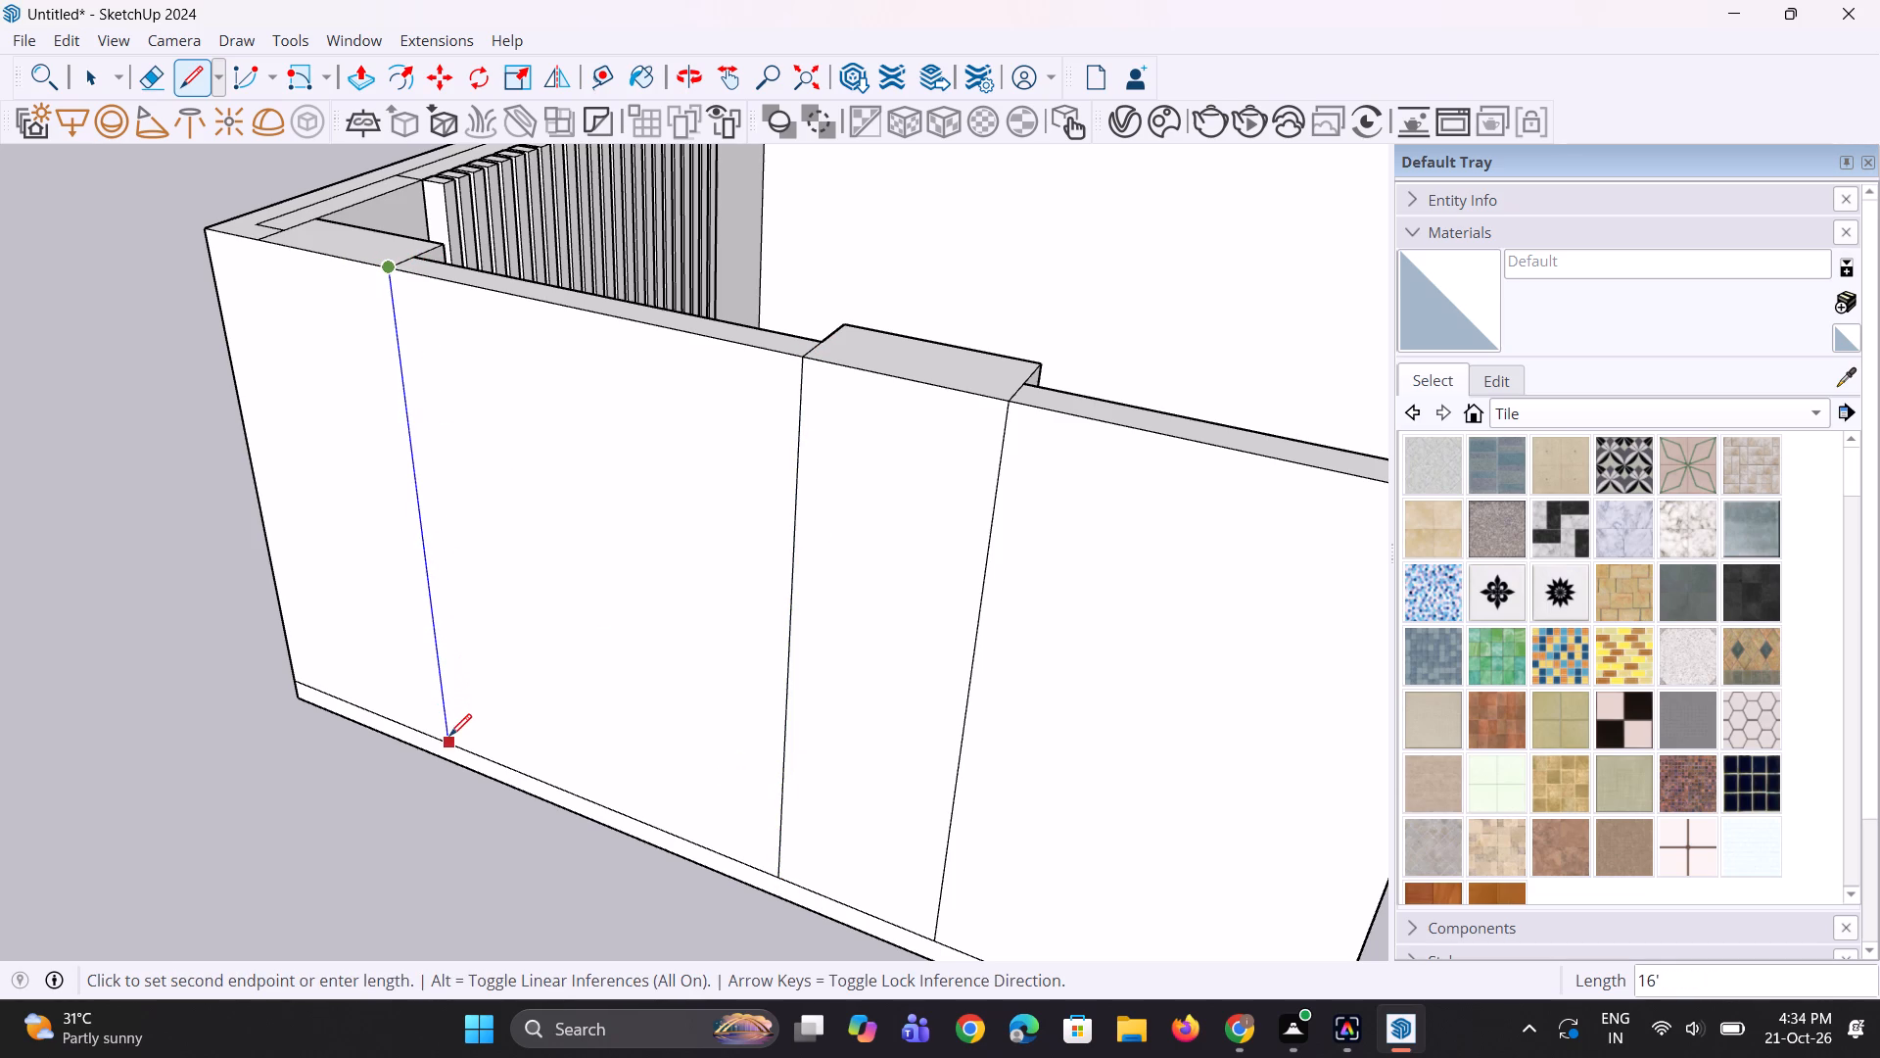
click(449, 739)
click(259, 240)
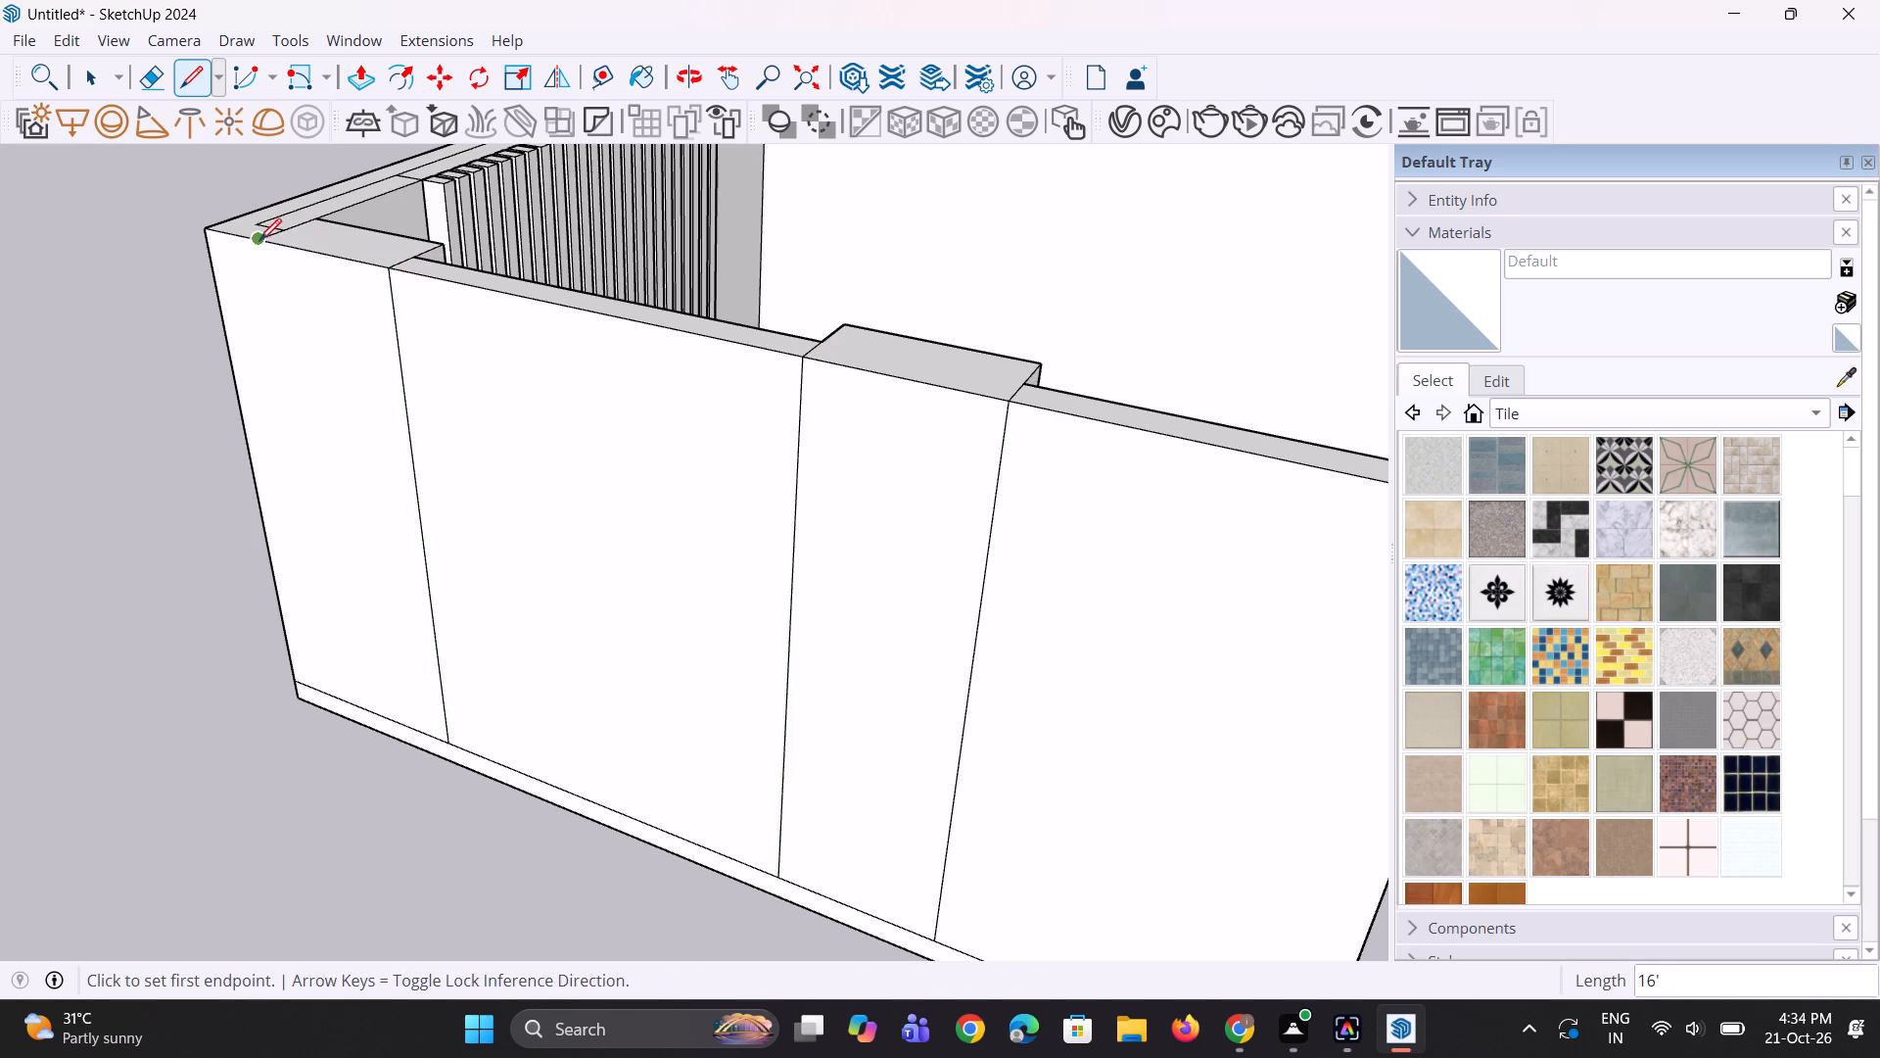
click(331, 699)
Pull the middle and corner strip faces on the left wall's exterior outward about 1' 3 5/8".
scroll(294, 485, down, 5)
middle_drag(415, 670, 353, 735)
scroll(532, 766, up, 2)
key(p)
click(600, 705)
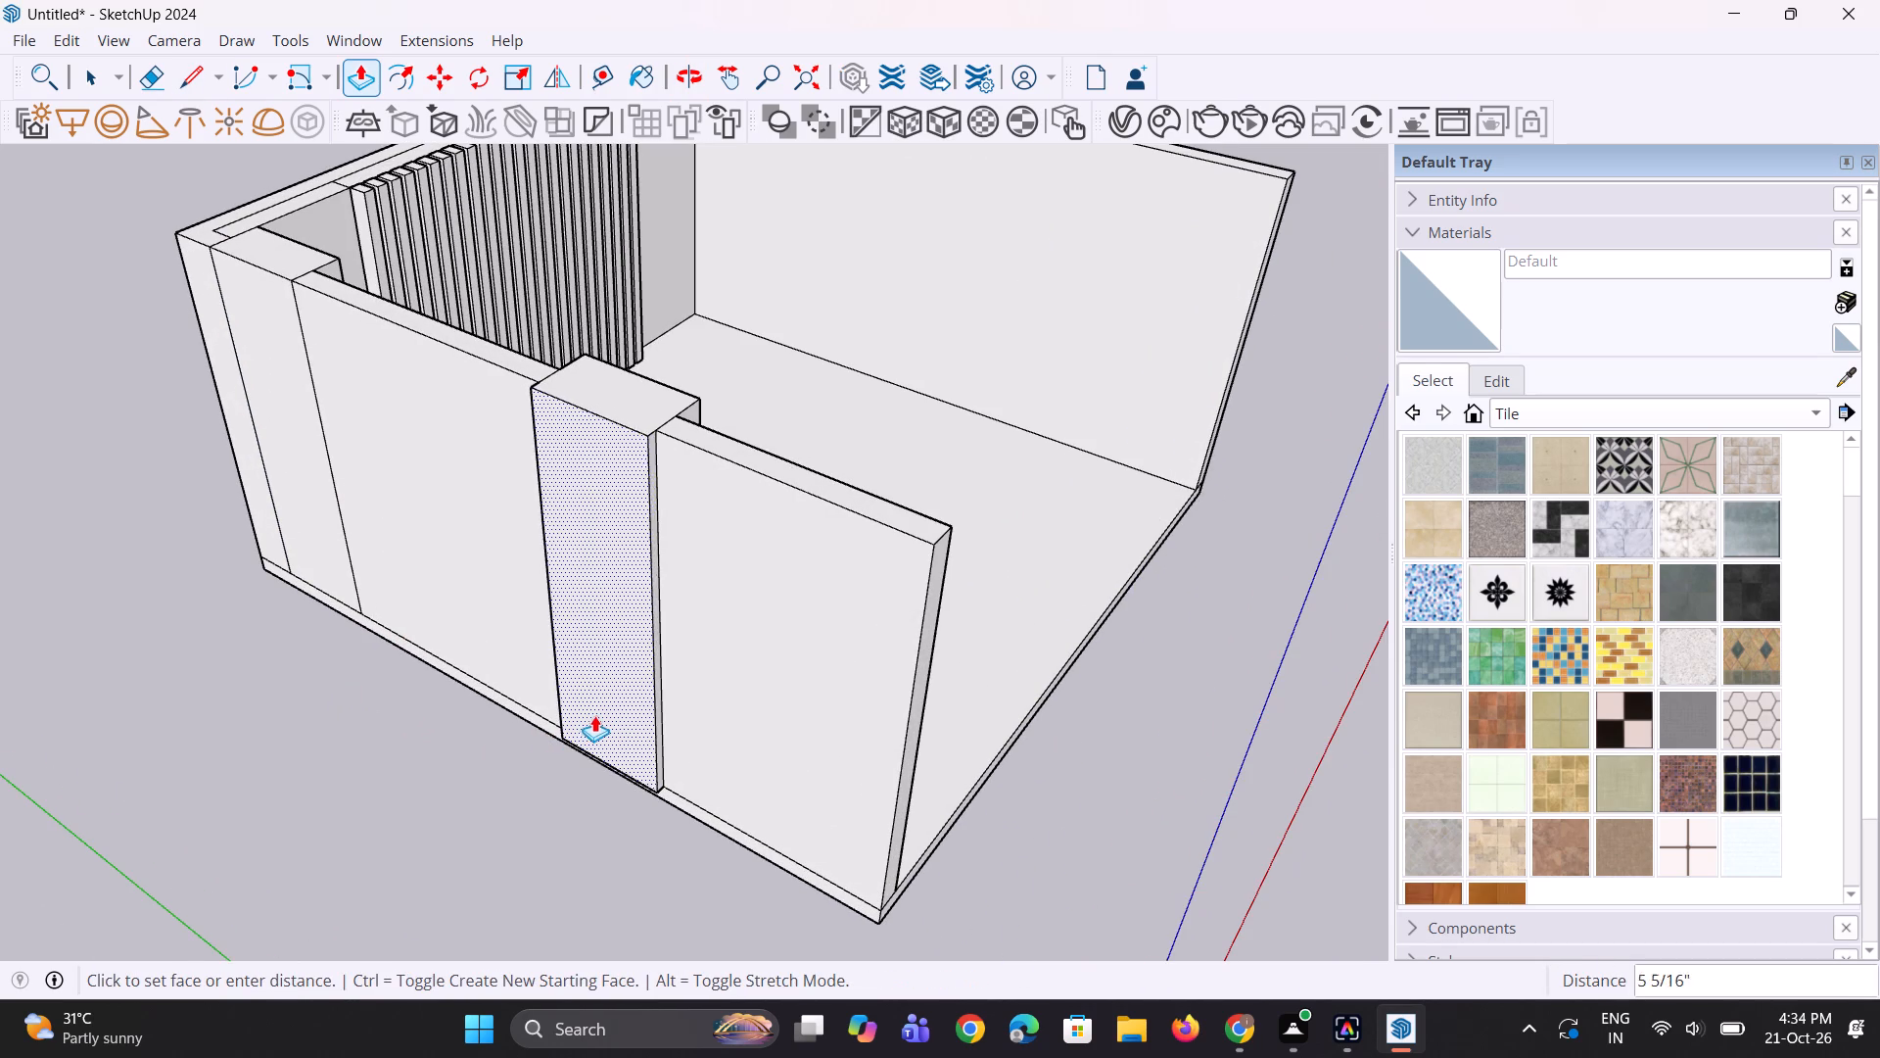
click(582, 730)
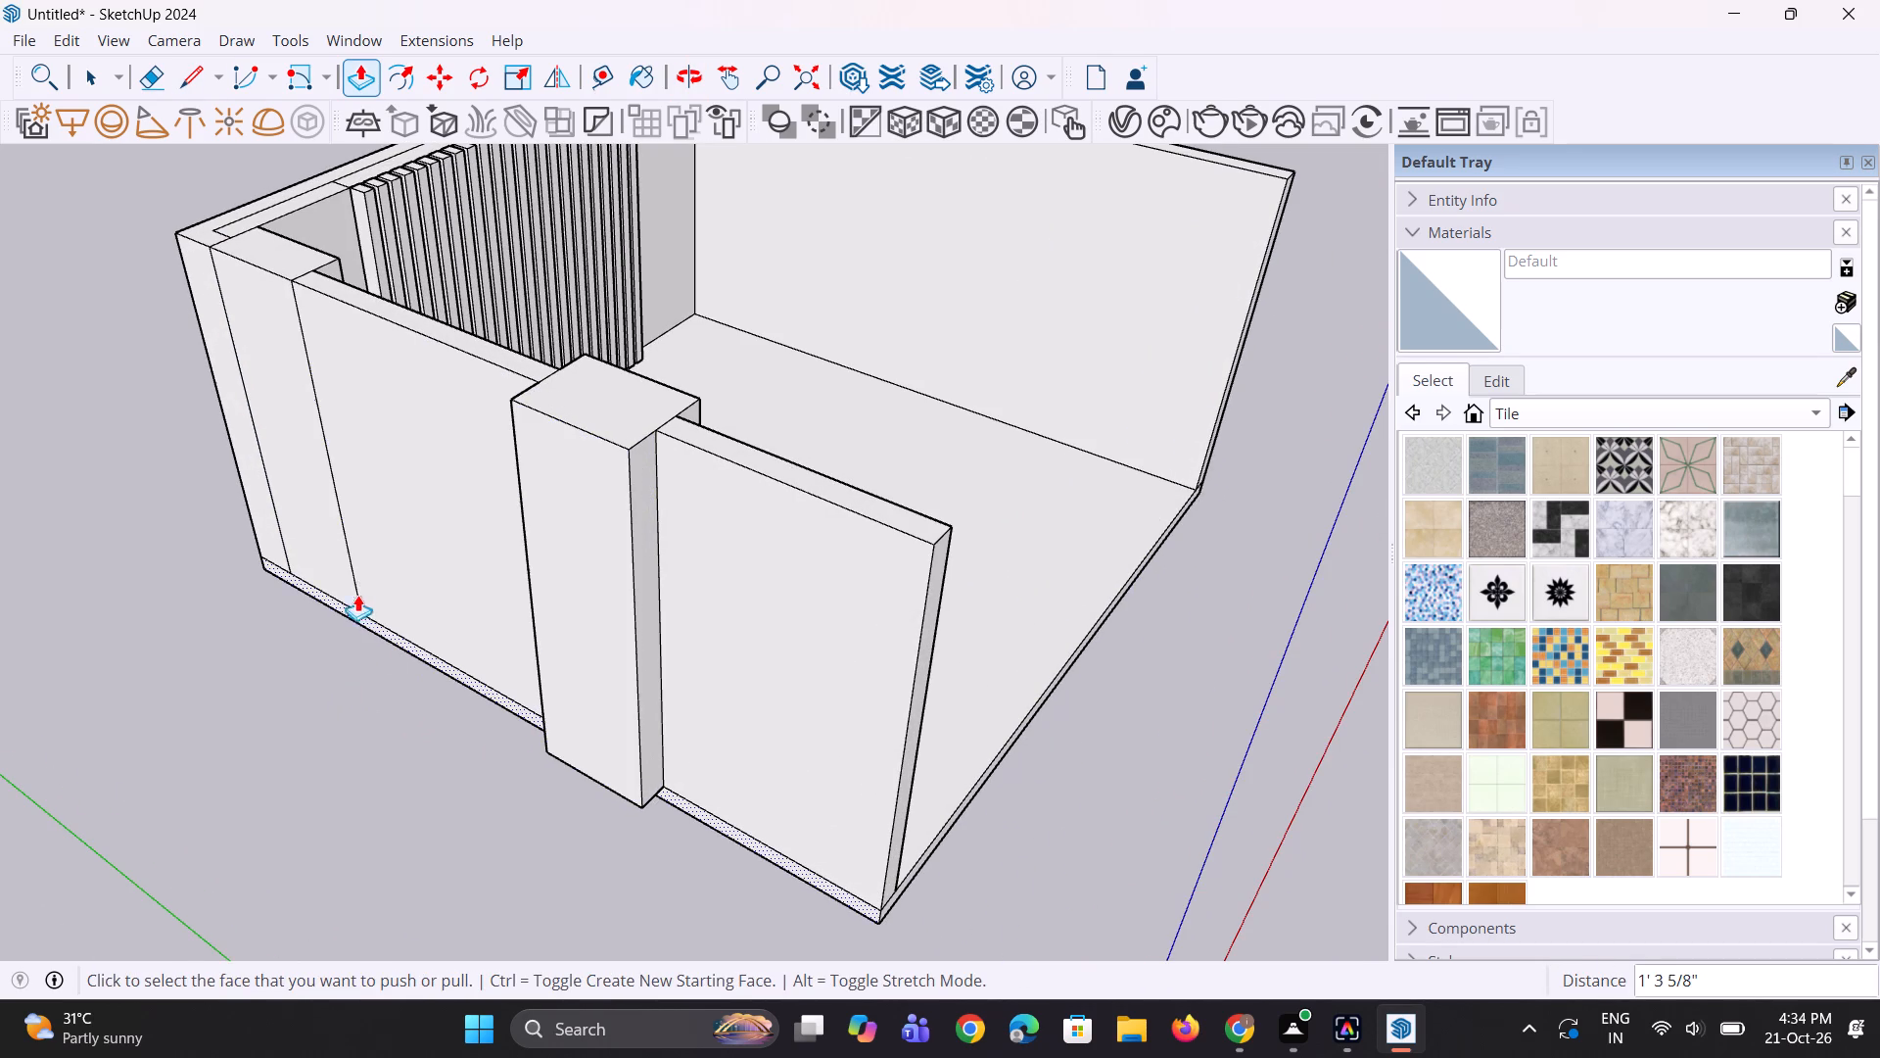
double_click(330, 560)
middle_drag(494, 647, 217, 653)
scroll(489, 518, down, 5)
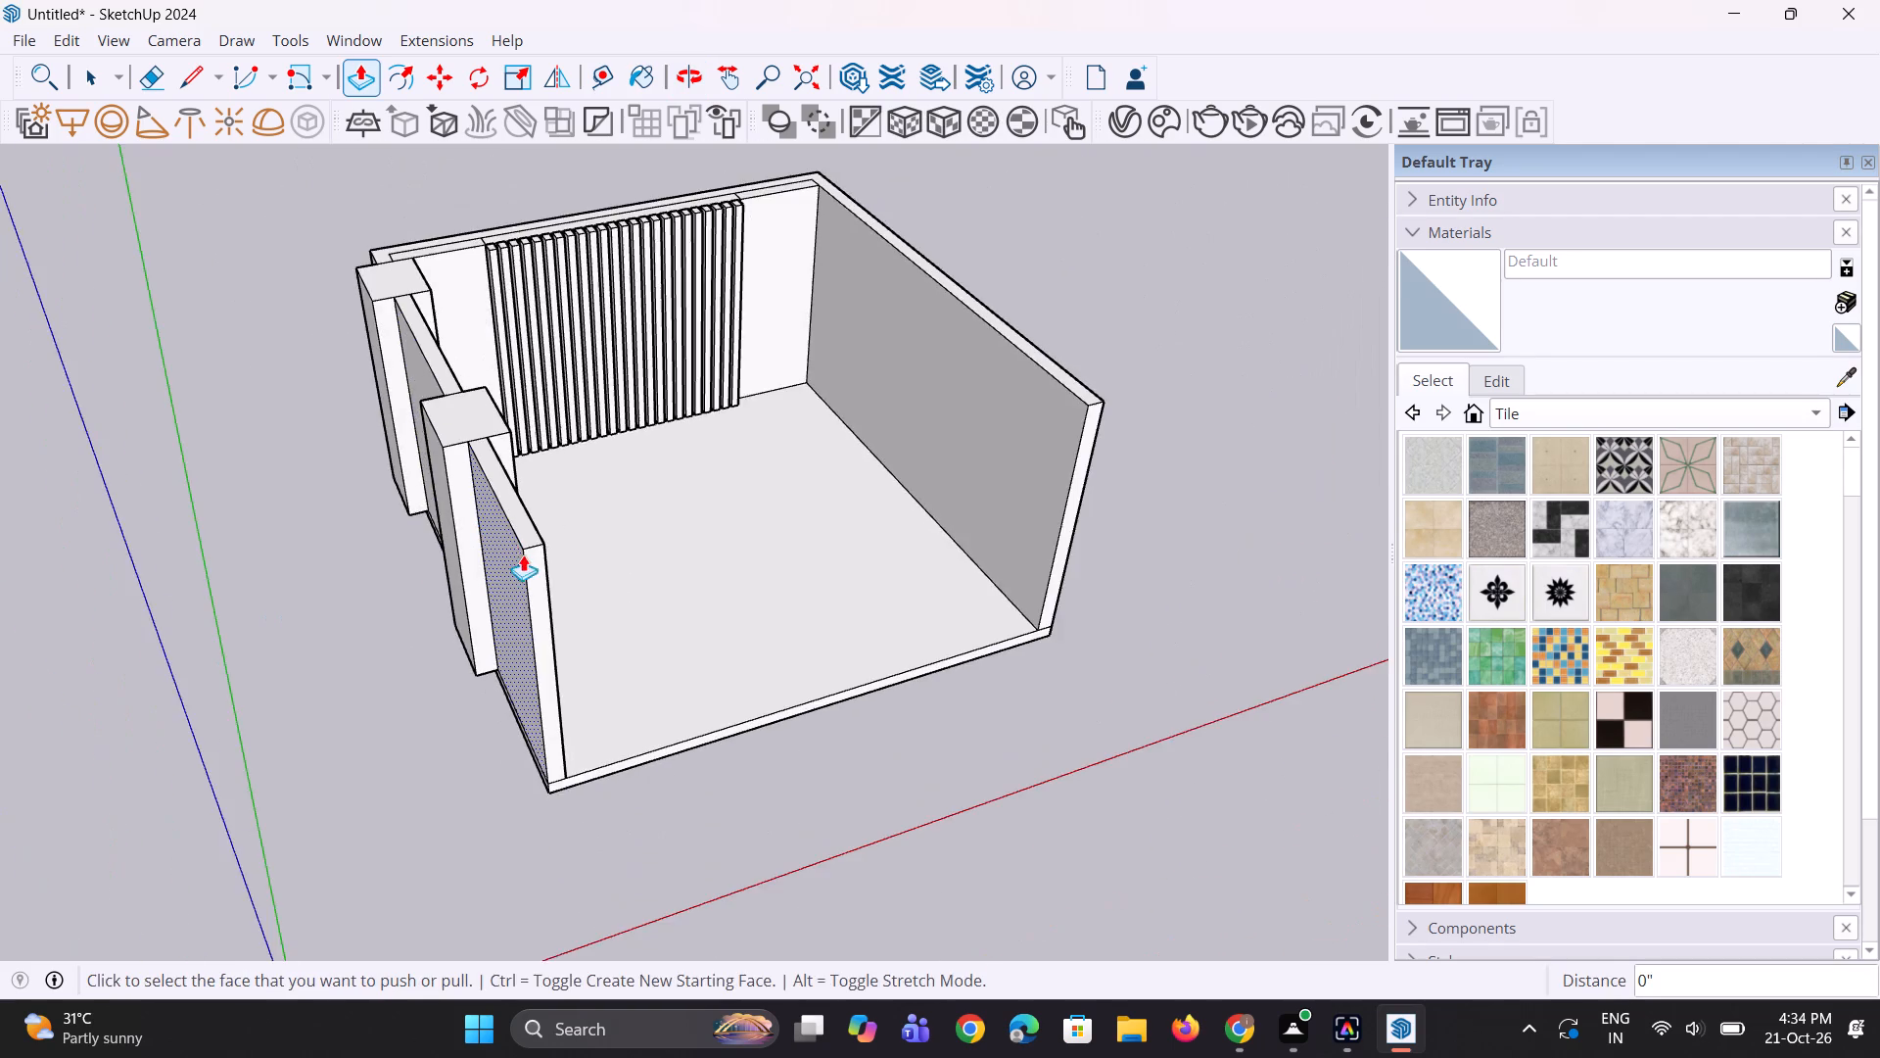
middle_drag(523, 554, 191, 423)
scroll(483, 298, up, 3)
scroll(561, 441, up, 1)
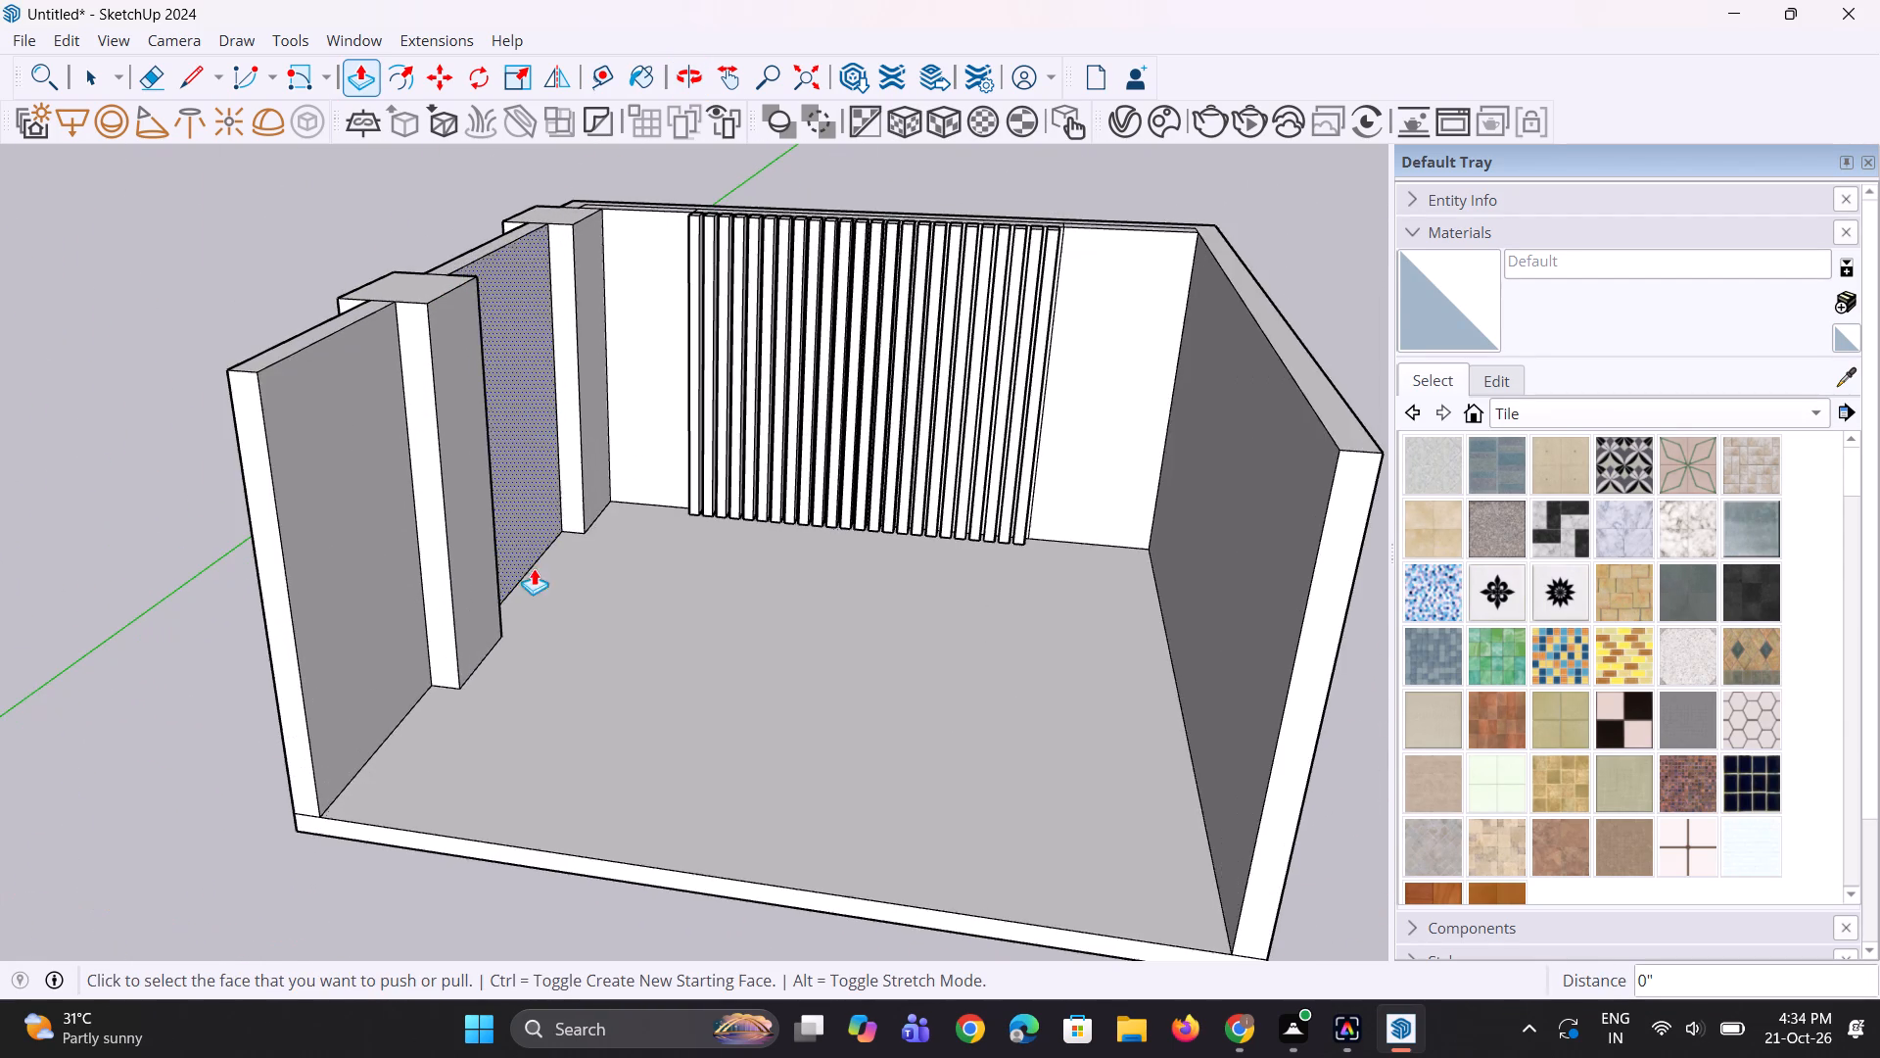
Undo the outward pulls of the middle and corner strips on the left wall's exterior.
scroll(522, 610, down, 5)
middle_drag(619, 556, 638, 550)
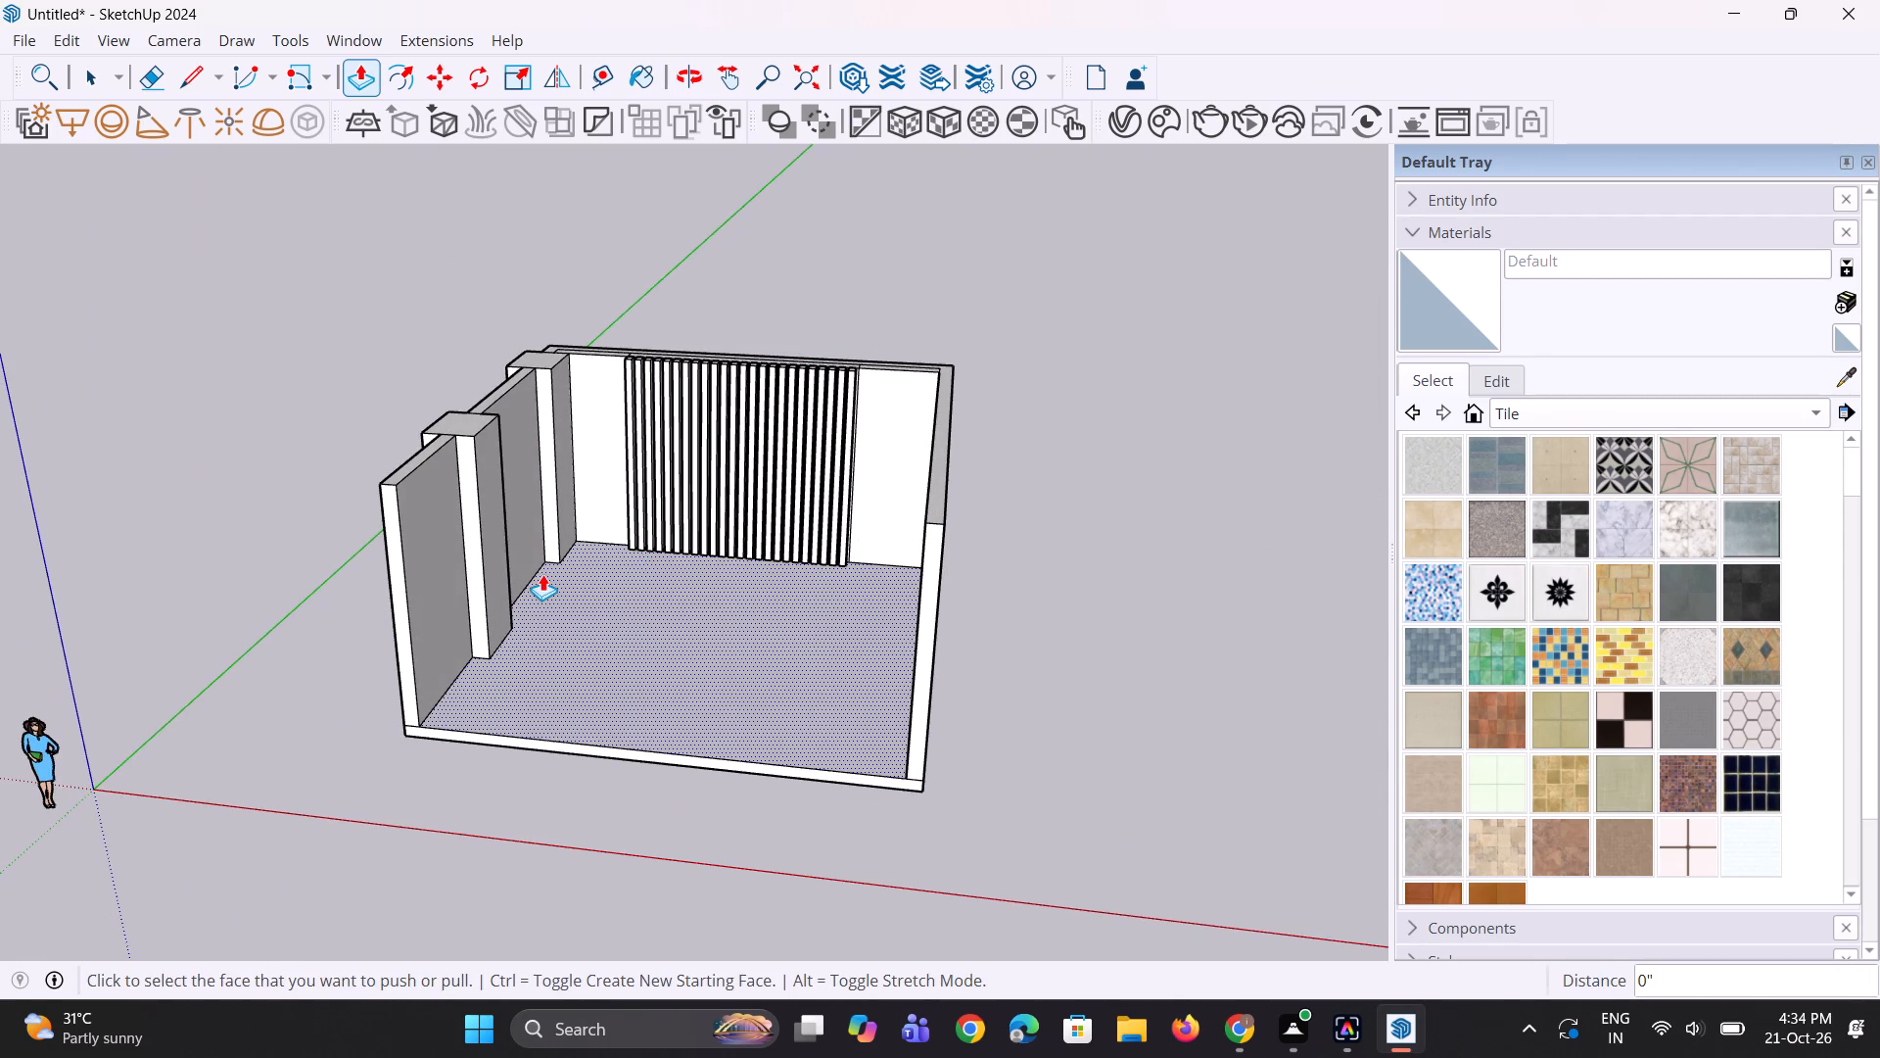
scroll(542, 574, down, 3)
scroll(768, 593, up, 3)
middle_drag(265, 489, 309, 505)
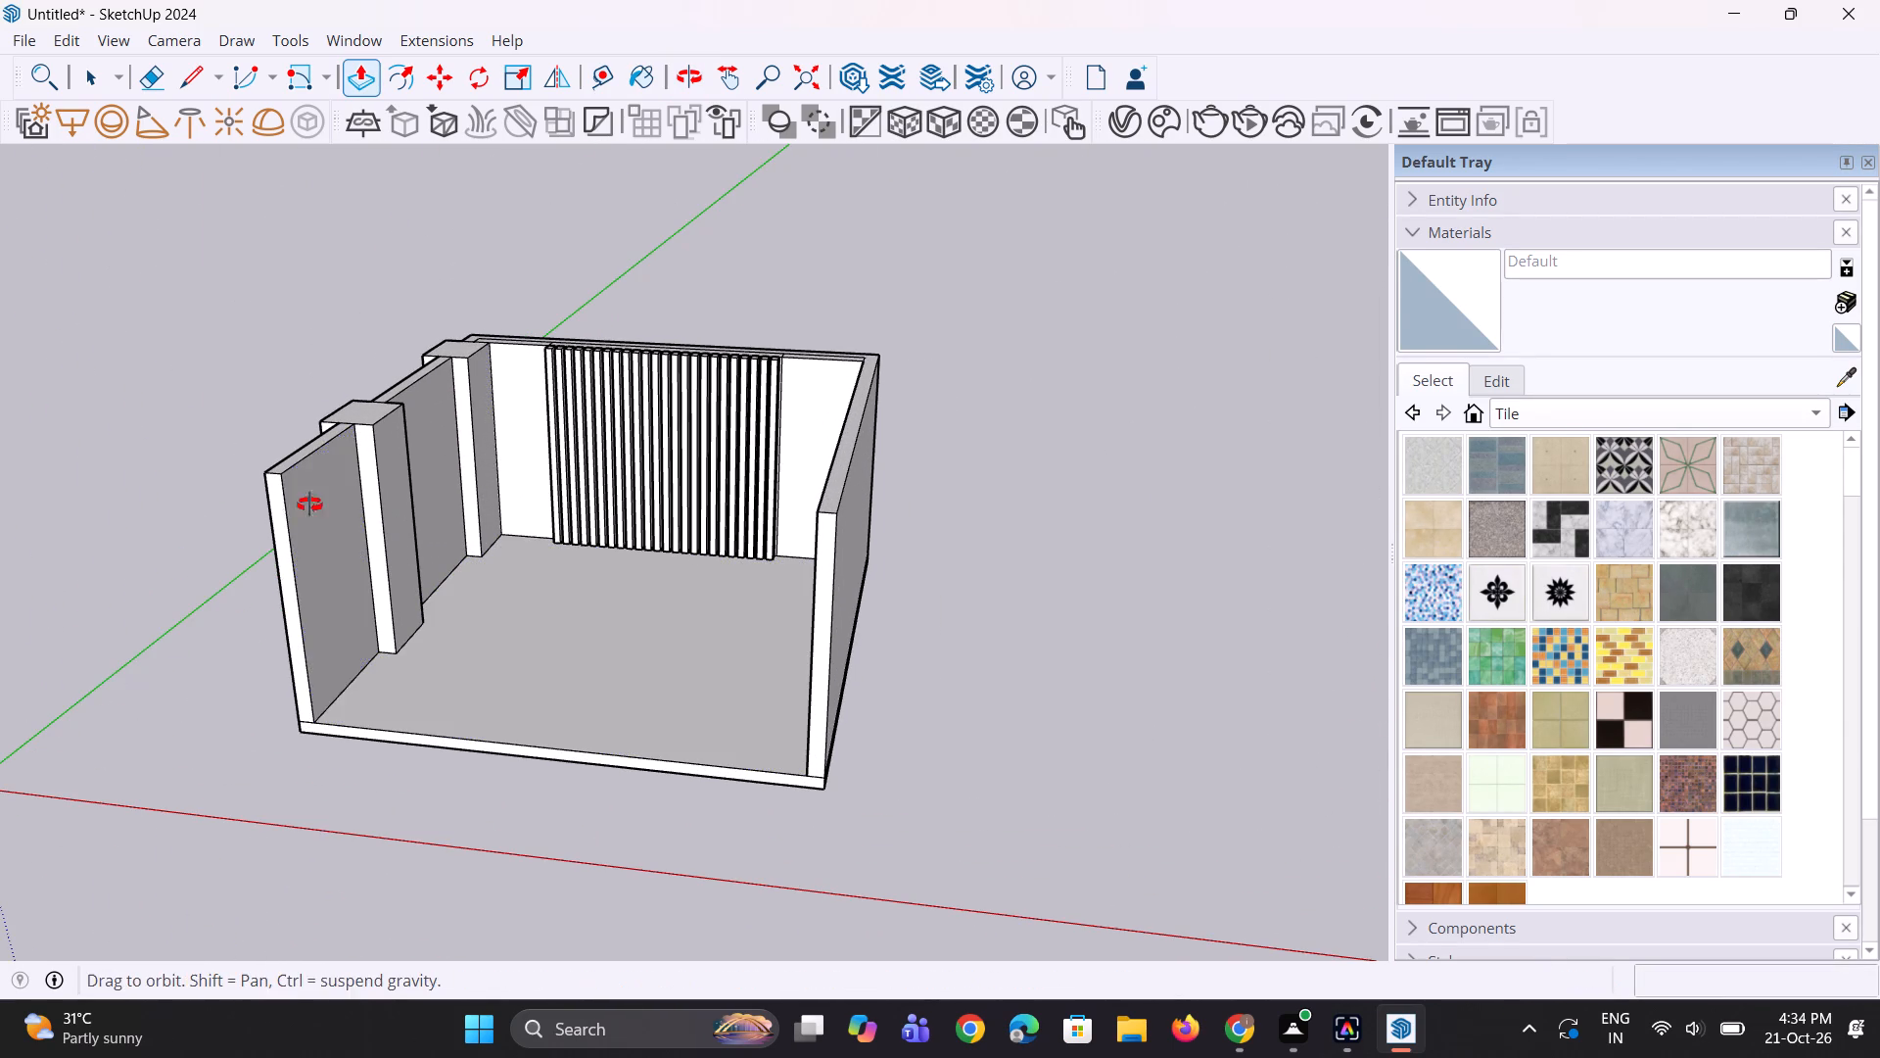
middle_drag(309, 505, 333, 510)
key(ctrl+z)
key(ctrl+z)
Import the SOFAS model from the Downloads folder and place it outside the hall, beyond the right wall.
middle_drag(383, 582, 197, 509)
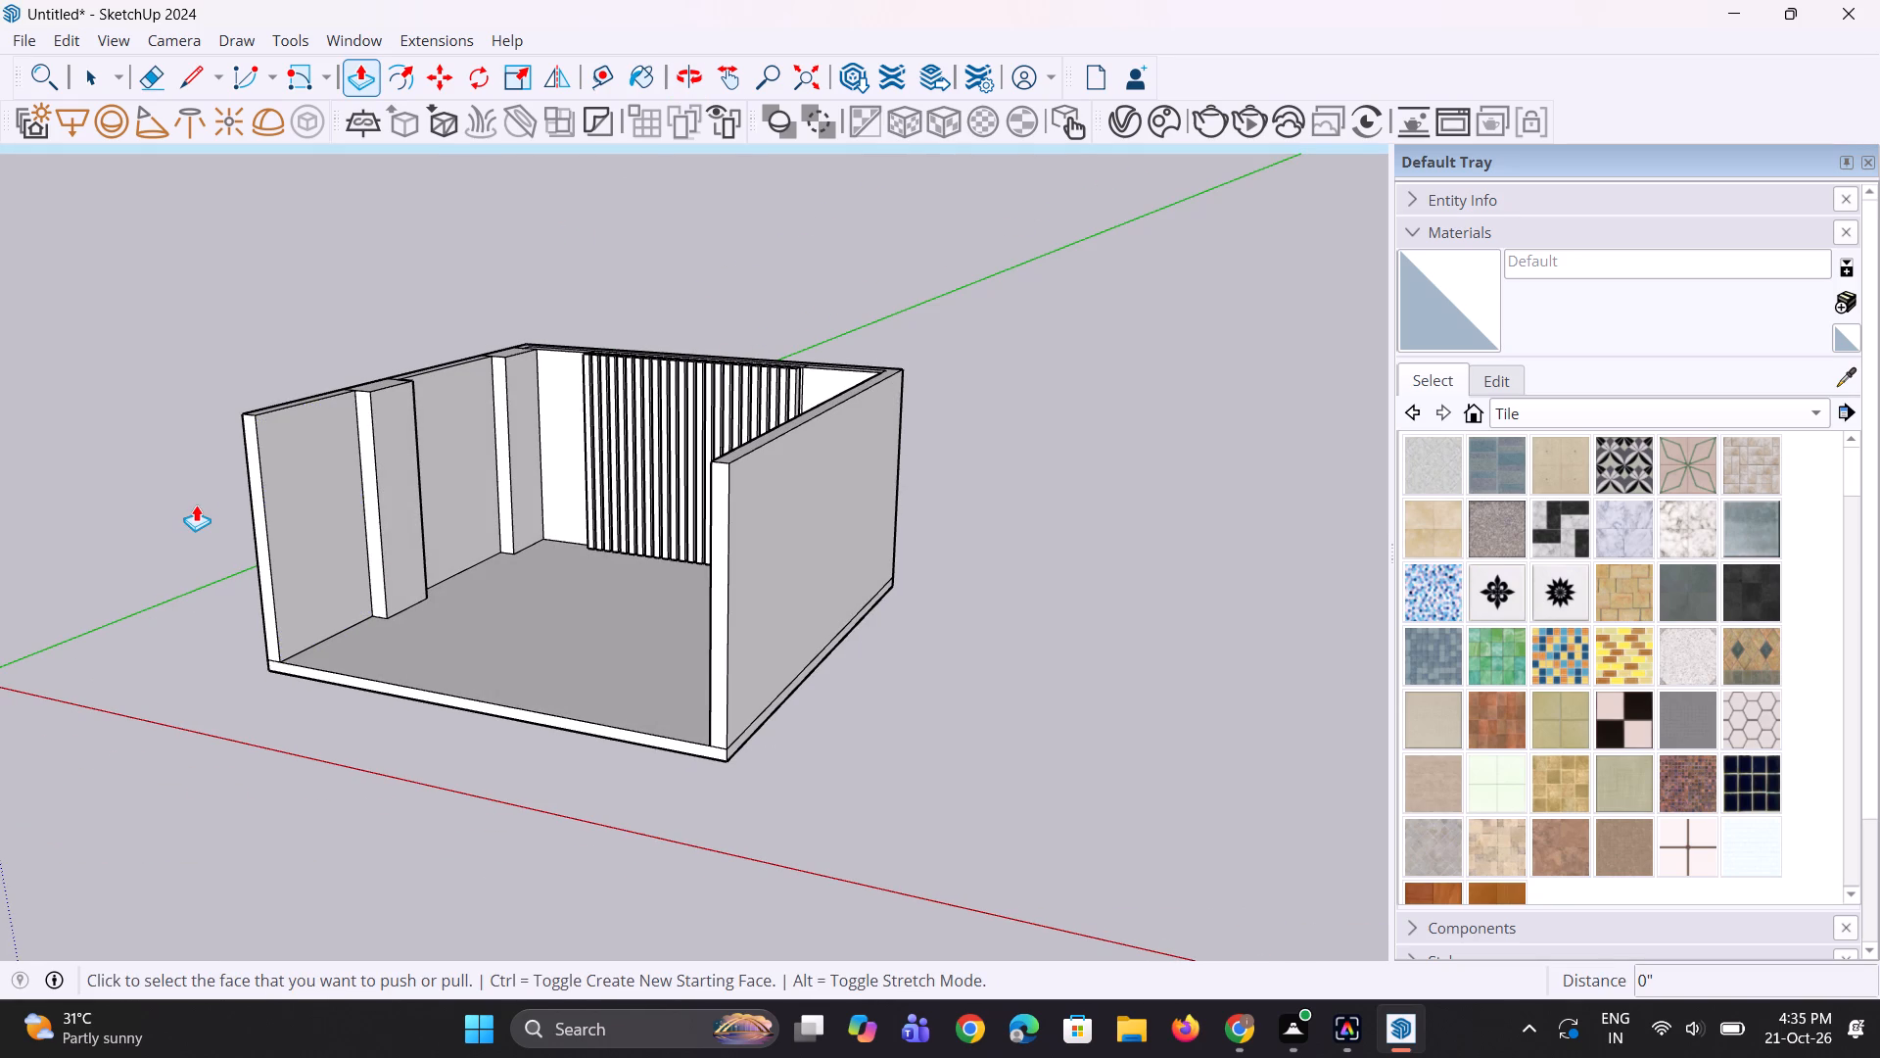
scroll(321, 516, down, 3)
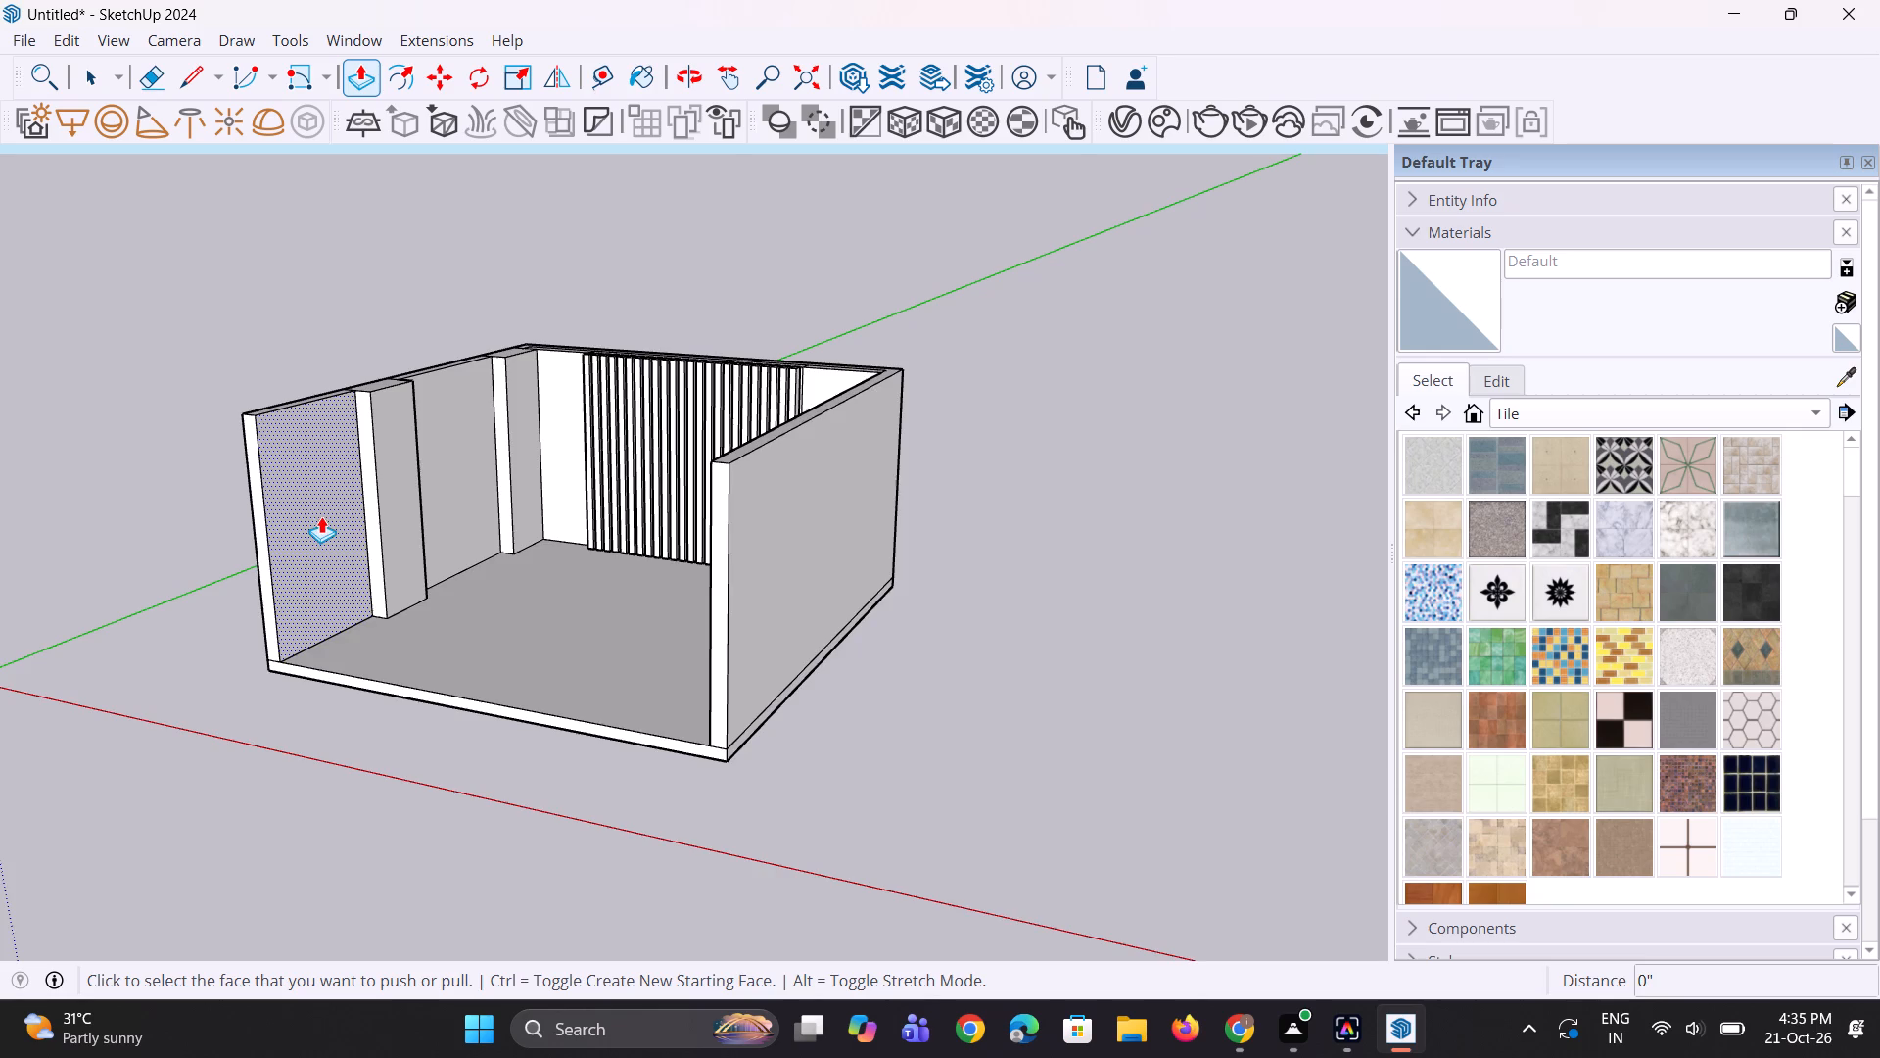
middle_drag(415, 504, 621, 470)
middle_click(696, 594)
scroll(732, 555, up, 1)
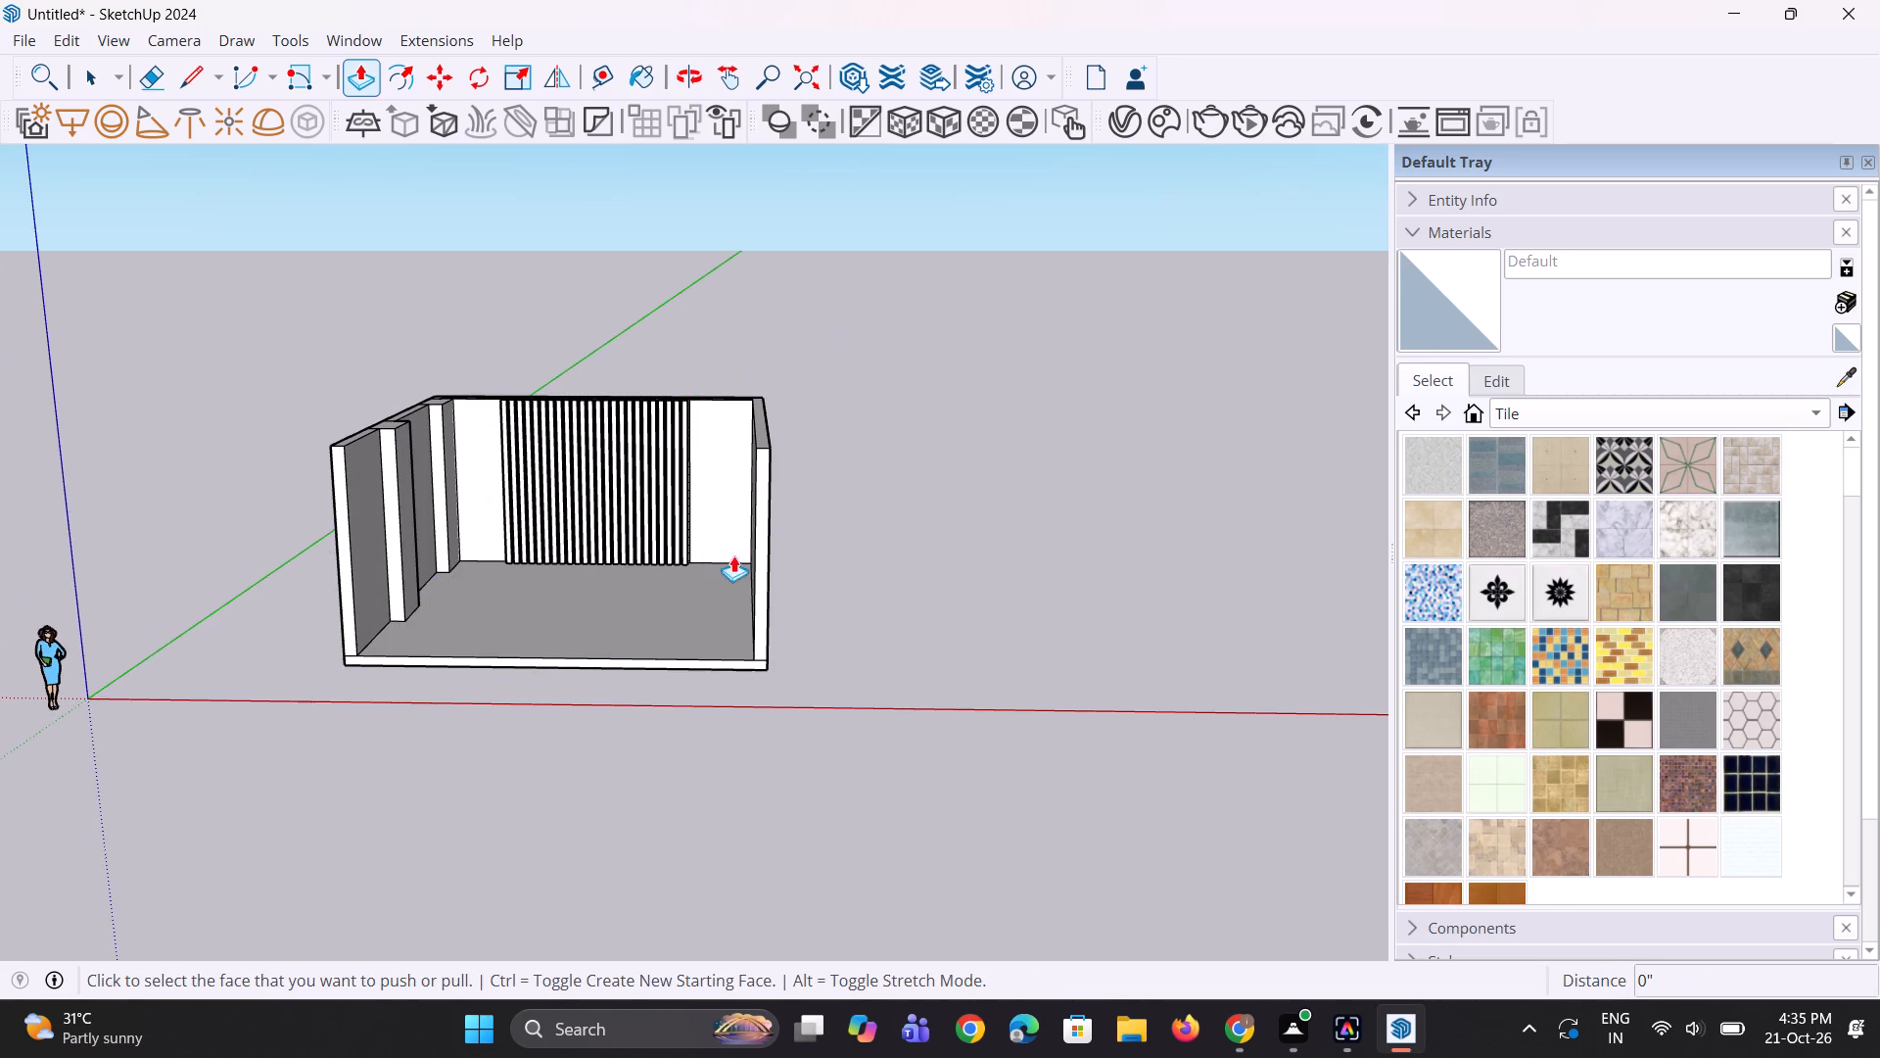
scroll(733, 555, up, 2)
click(22, 36)
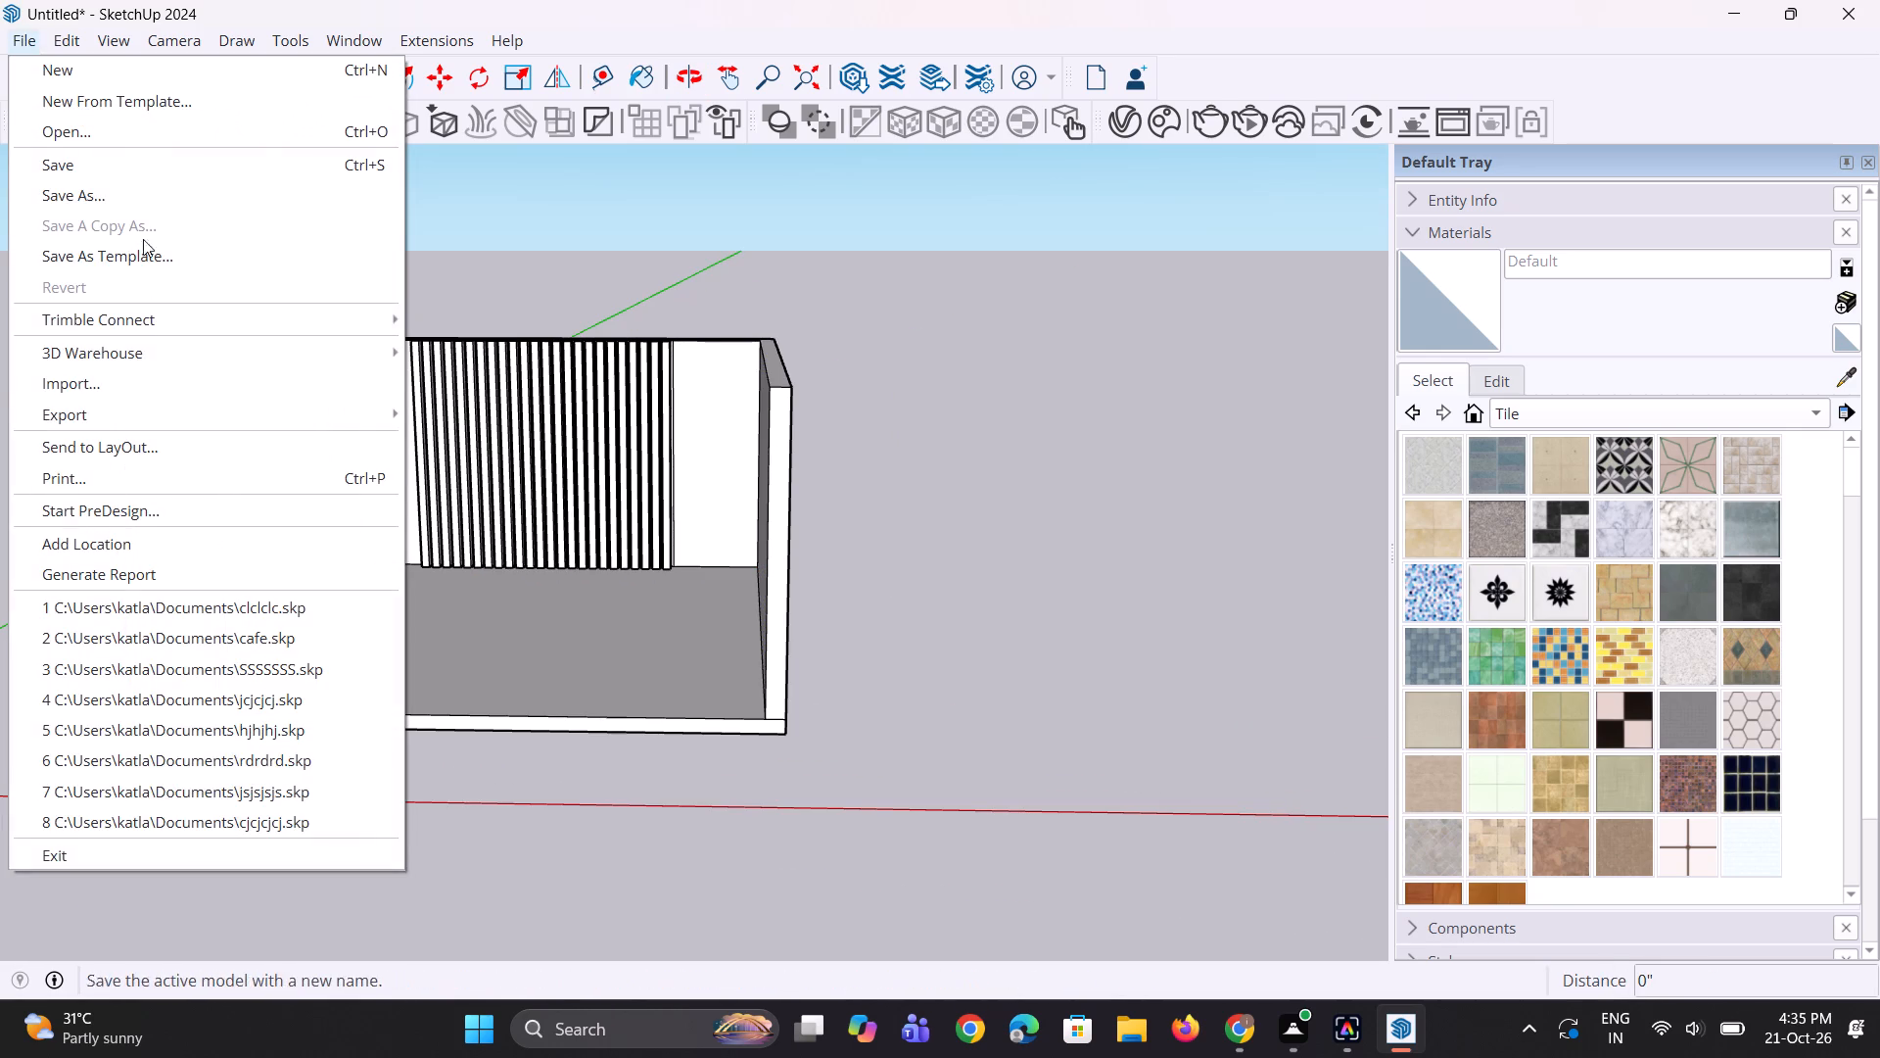
click(149, 386)
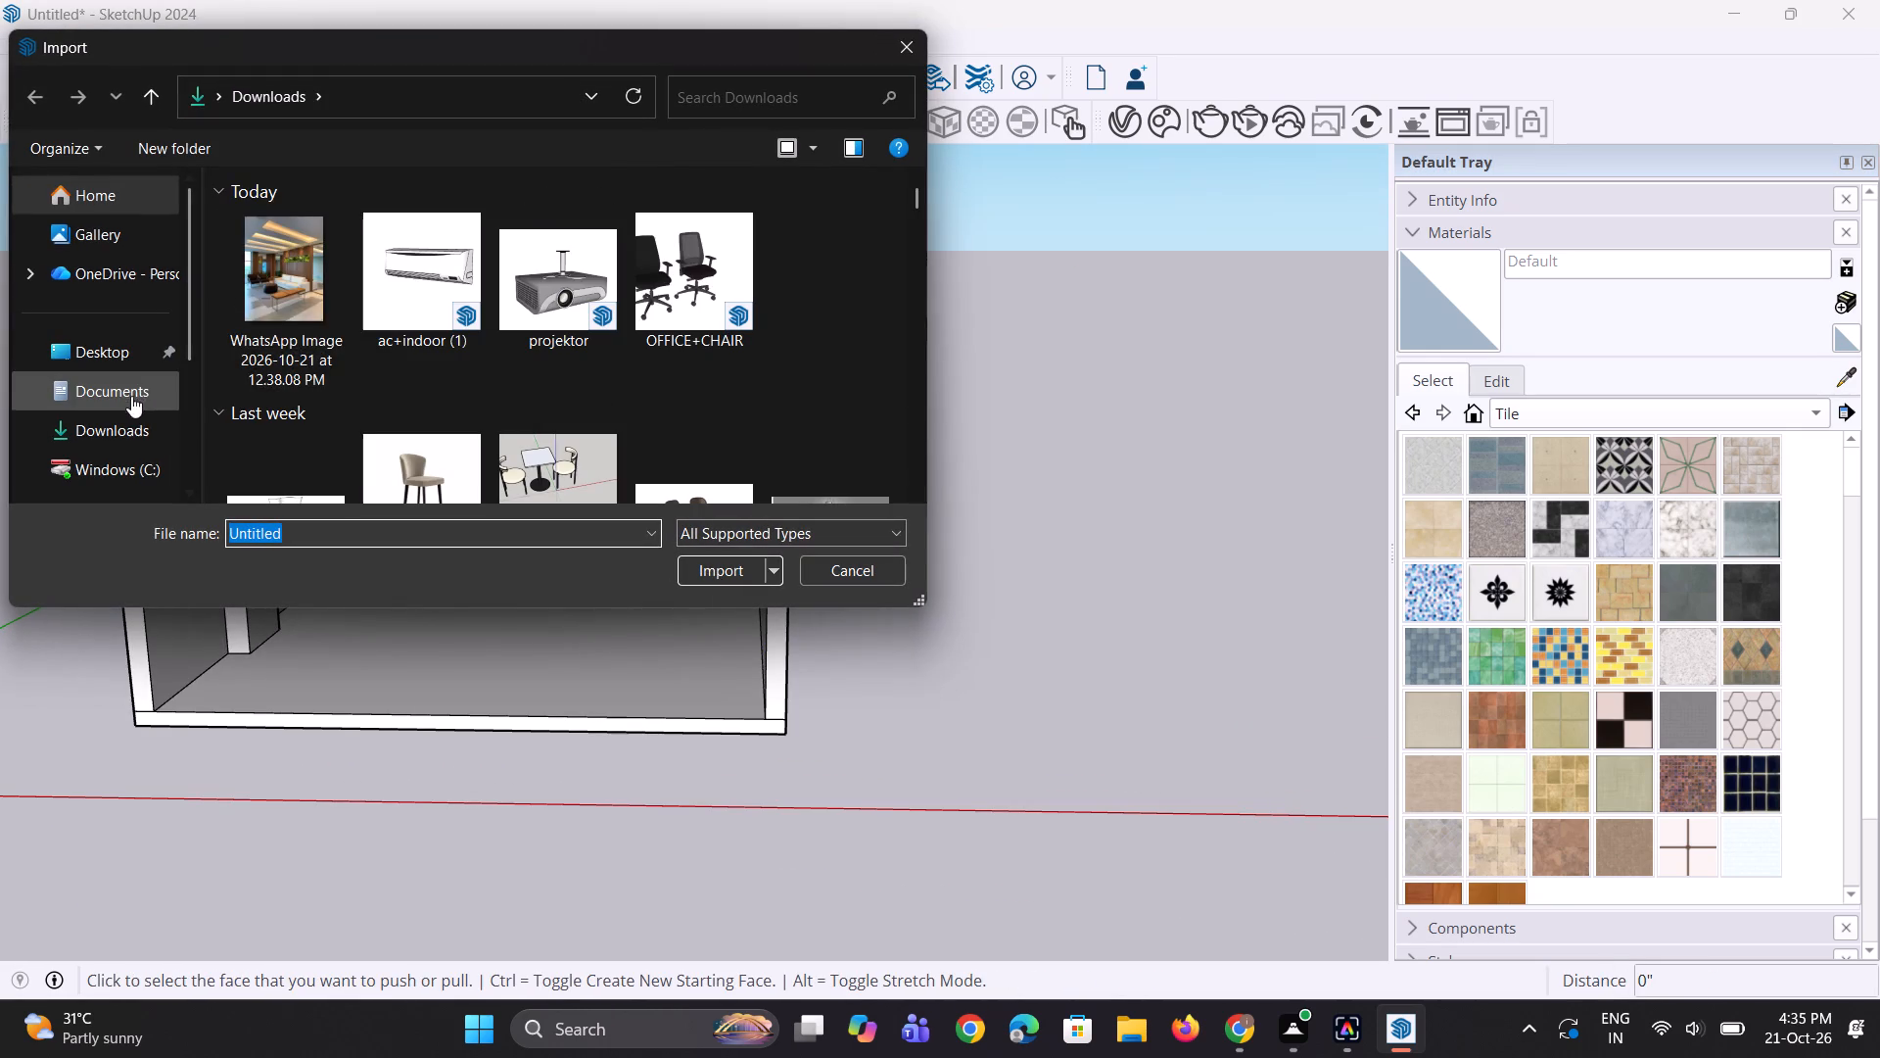
scroll(420, 313, down, 2)
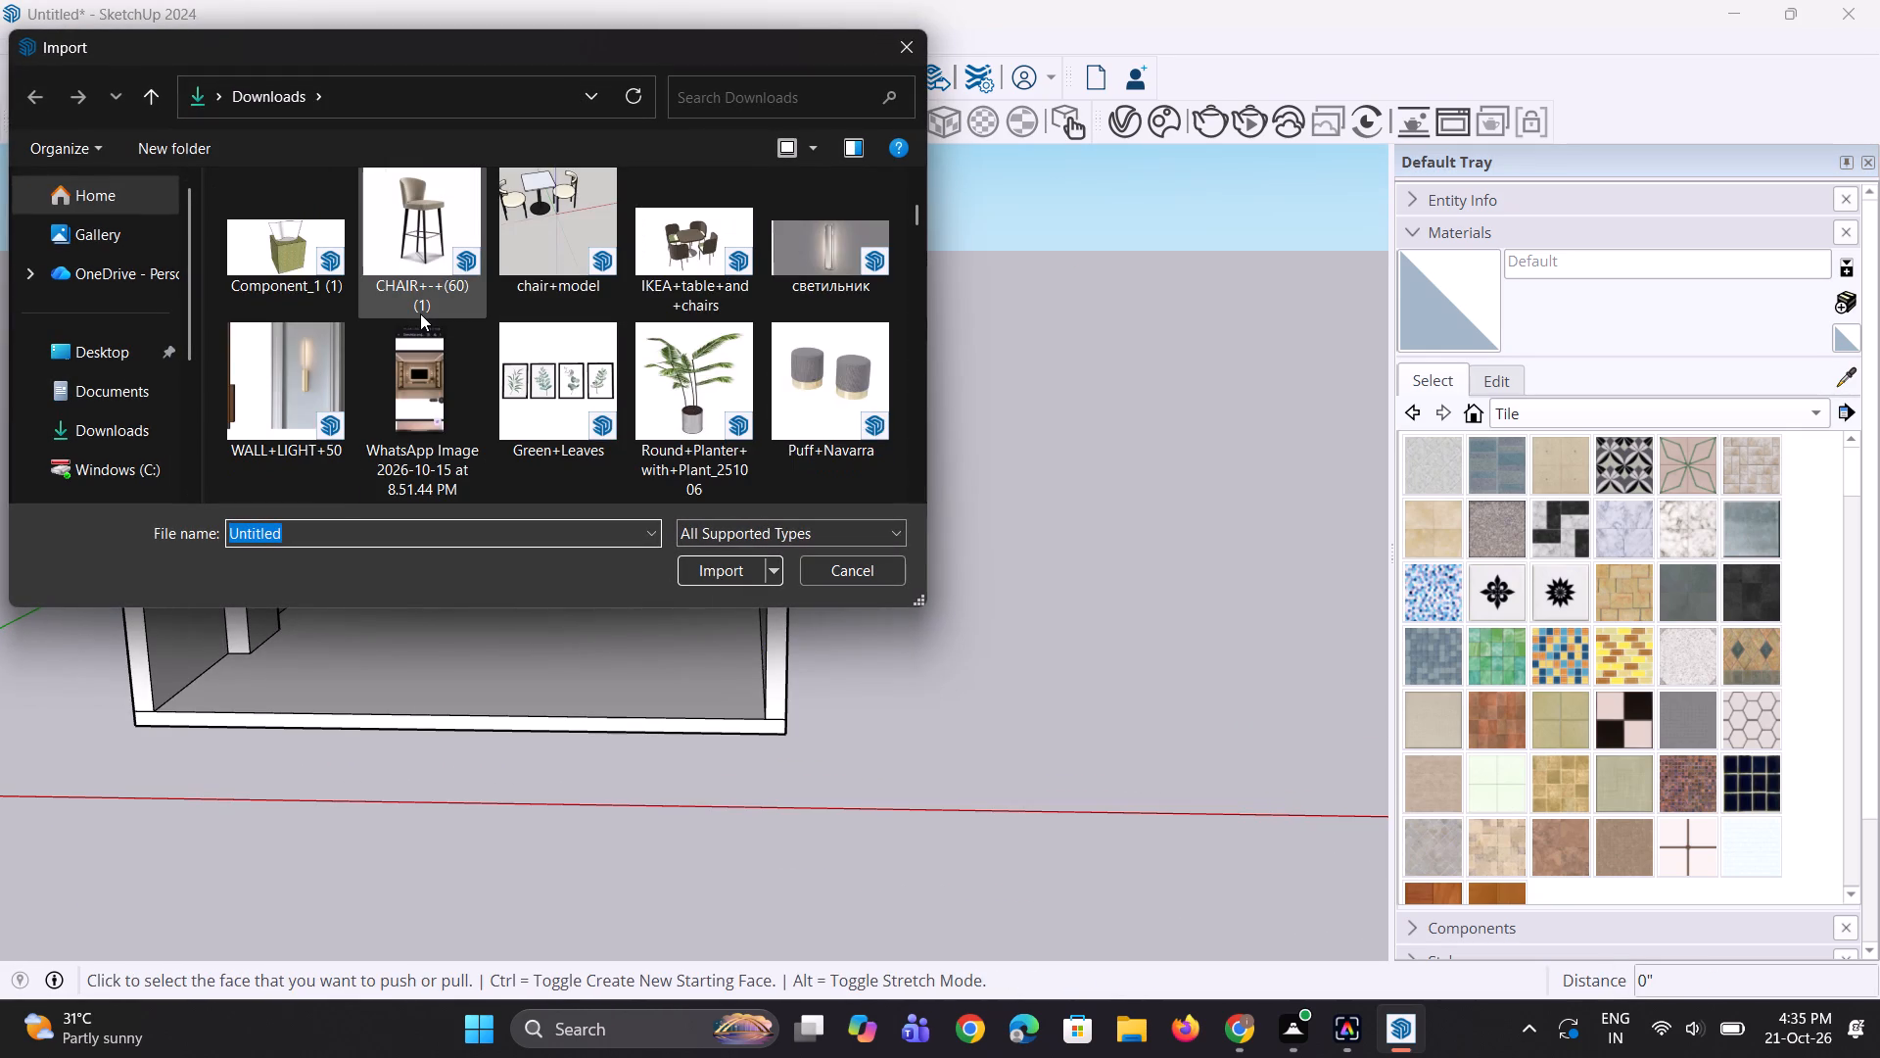
scroll(420, 313, down, 7)
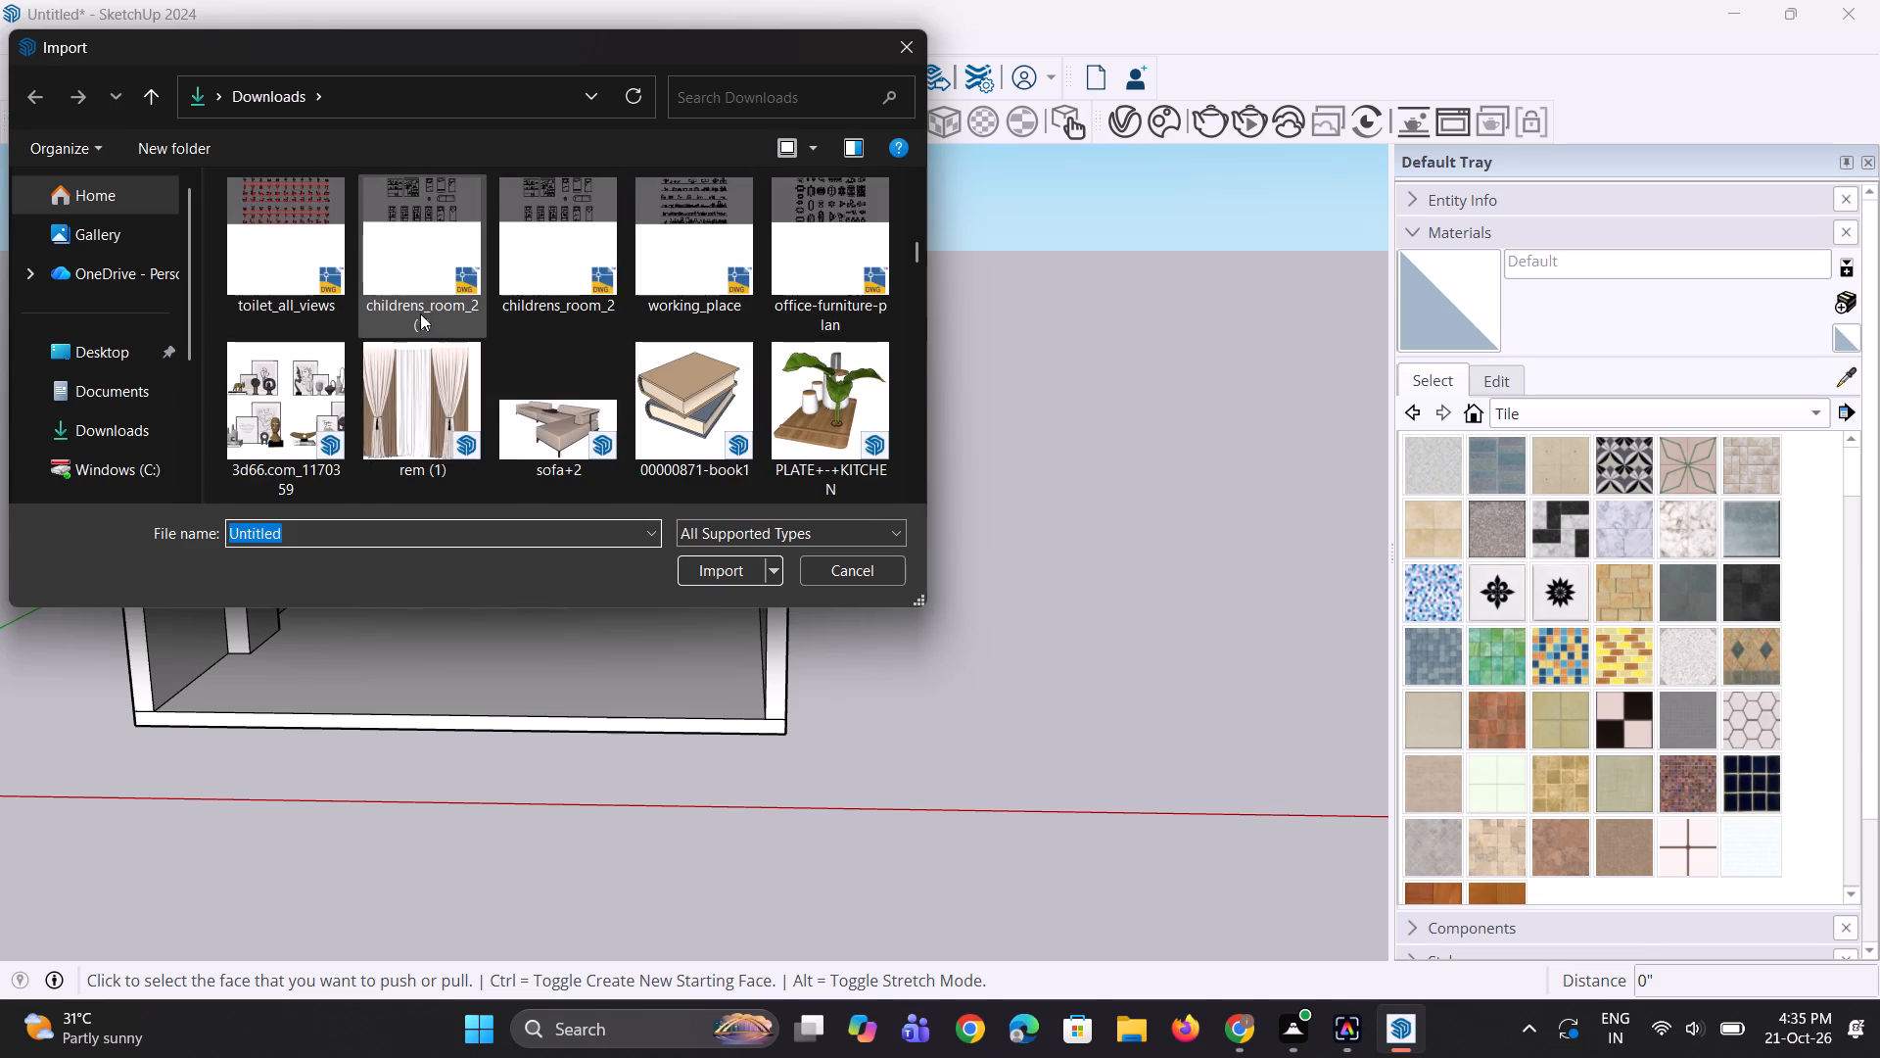
scroll(420, 313, down, 4)
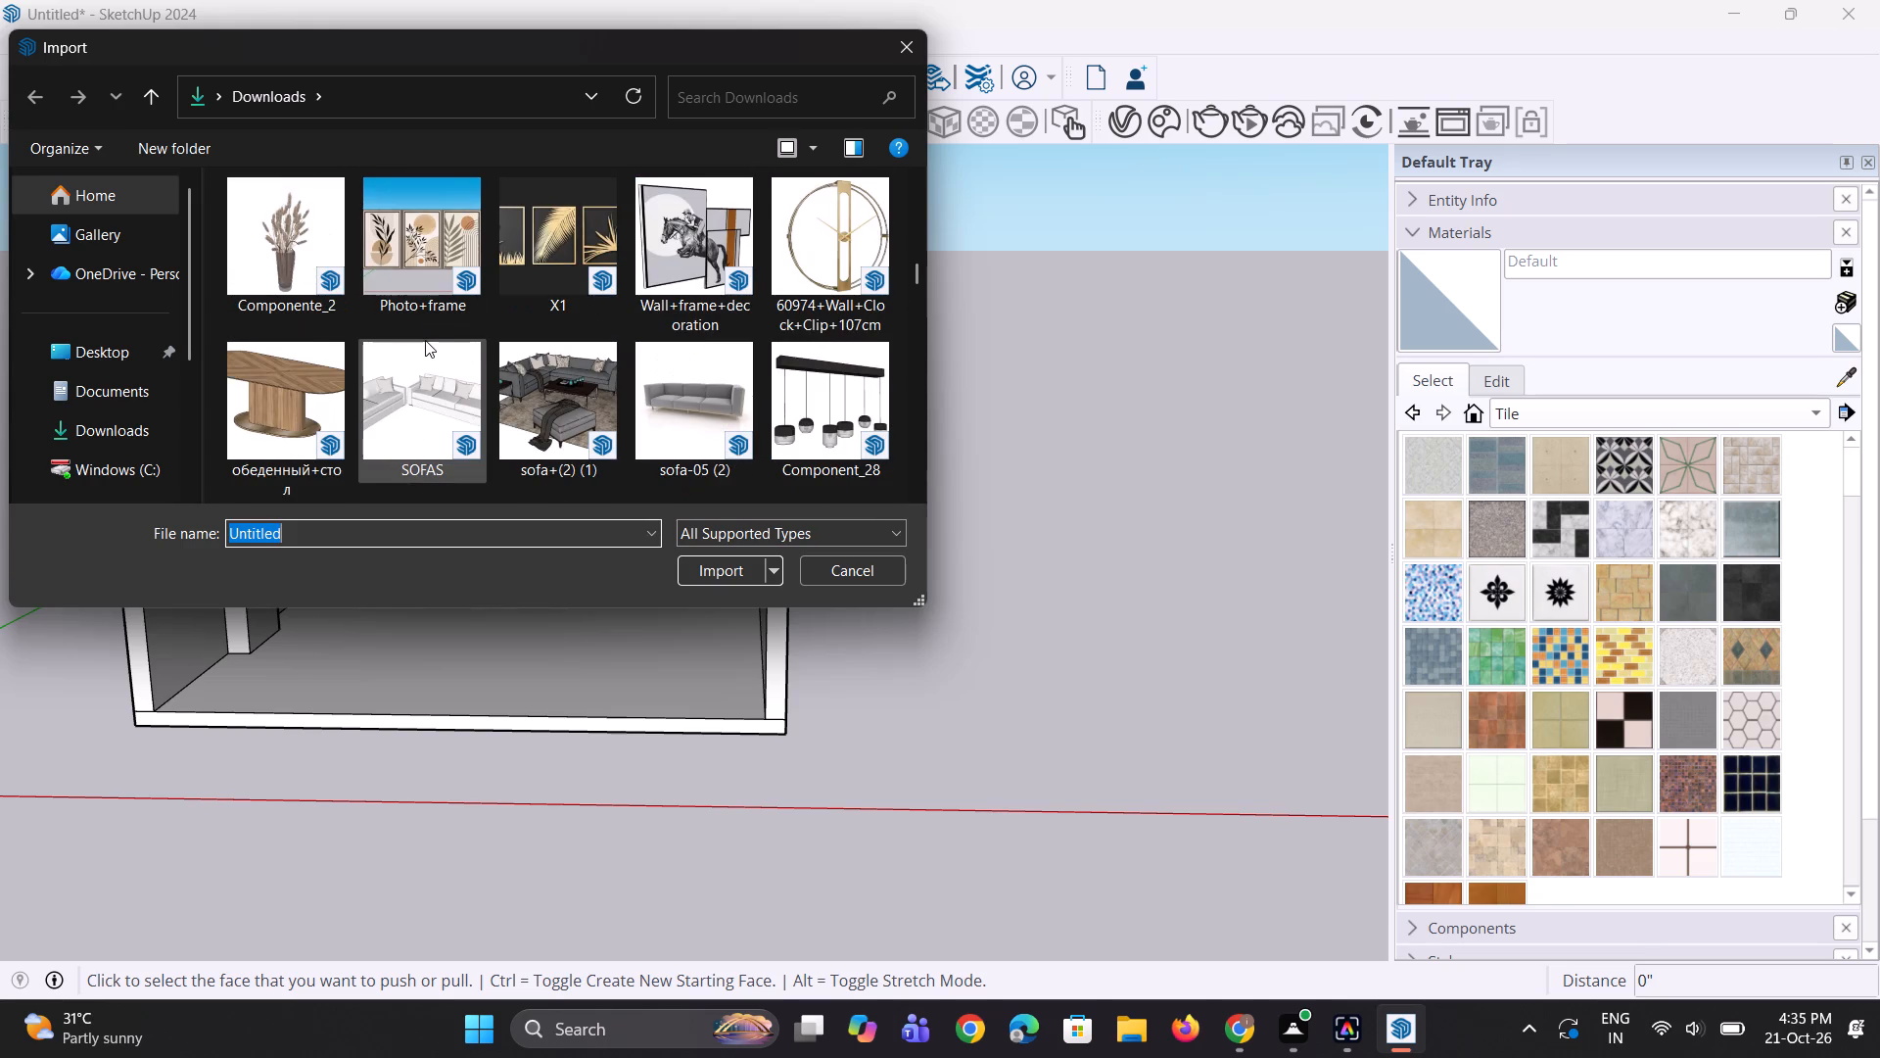
scroll(425, 340, down, 2)
scroll(425, 340, up, 2)
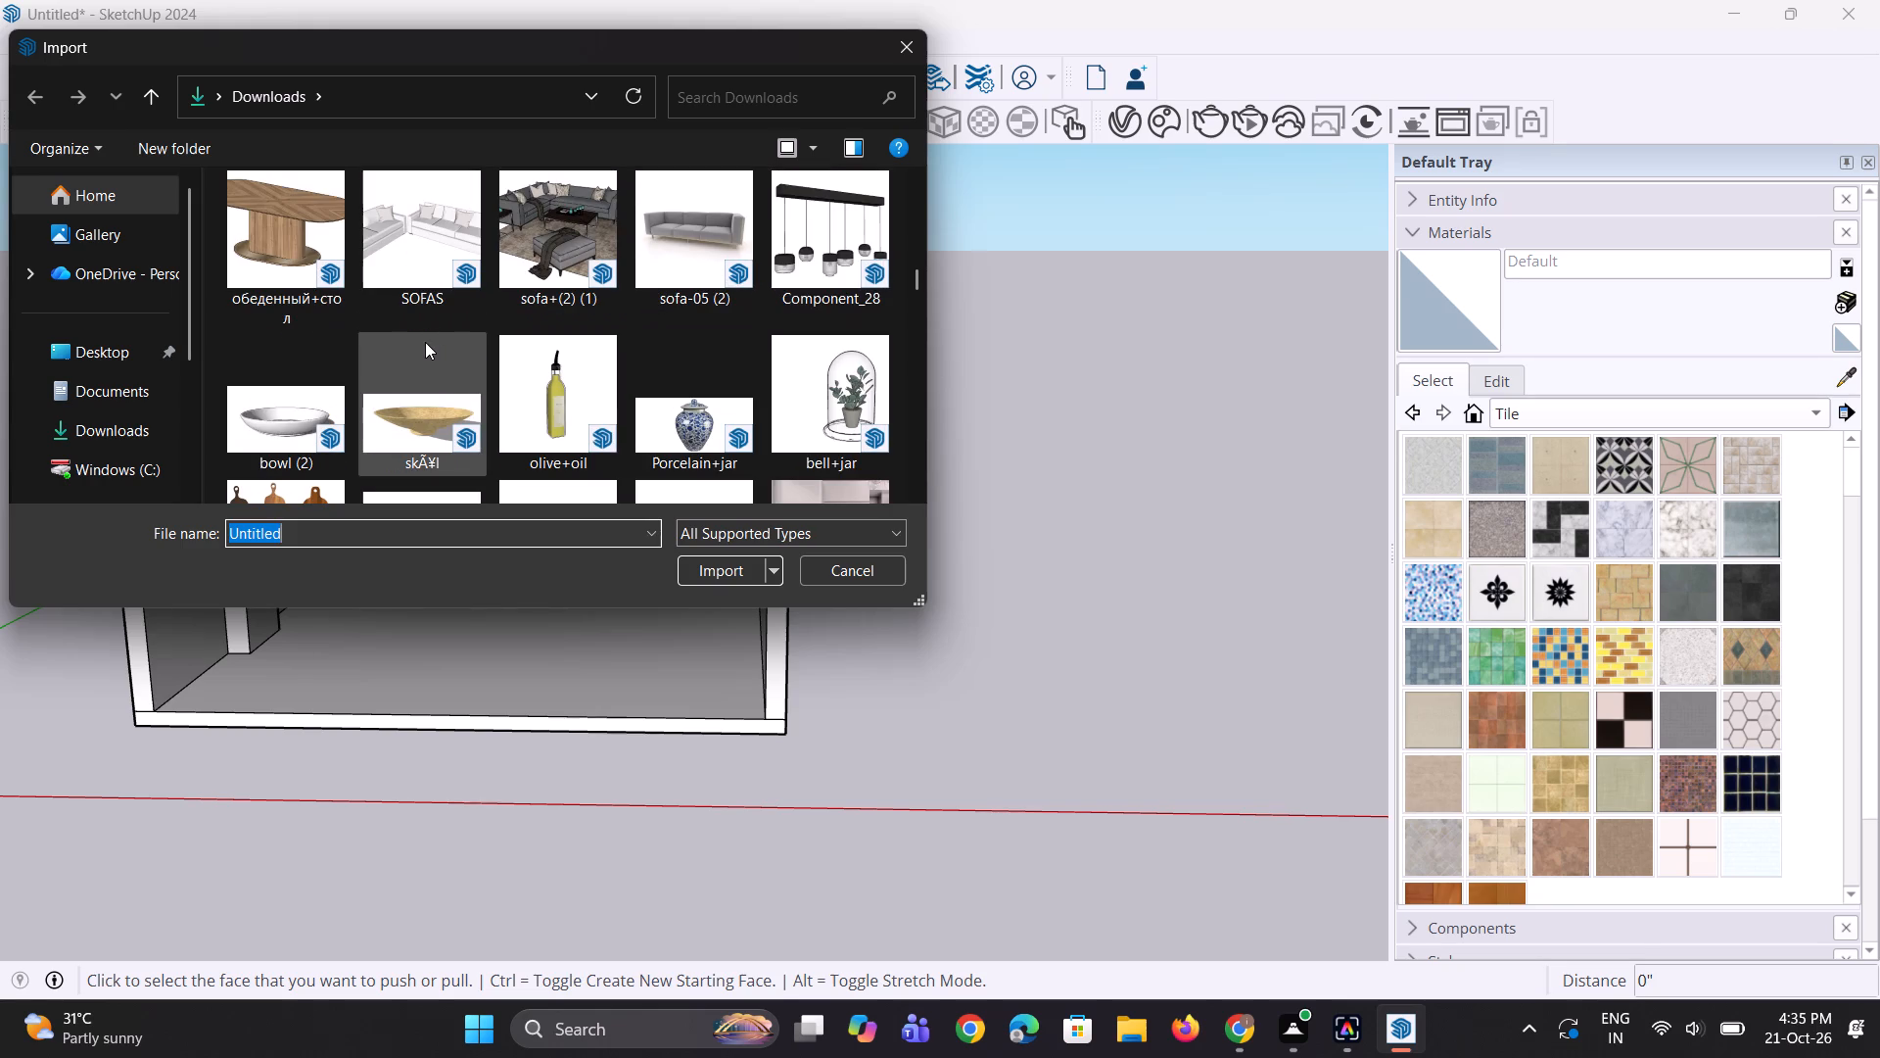
drag(429, 268, 975, 576)
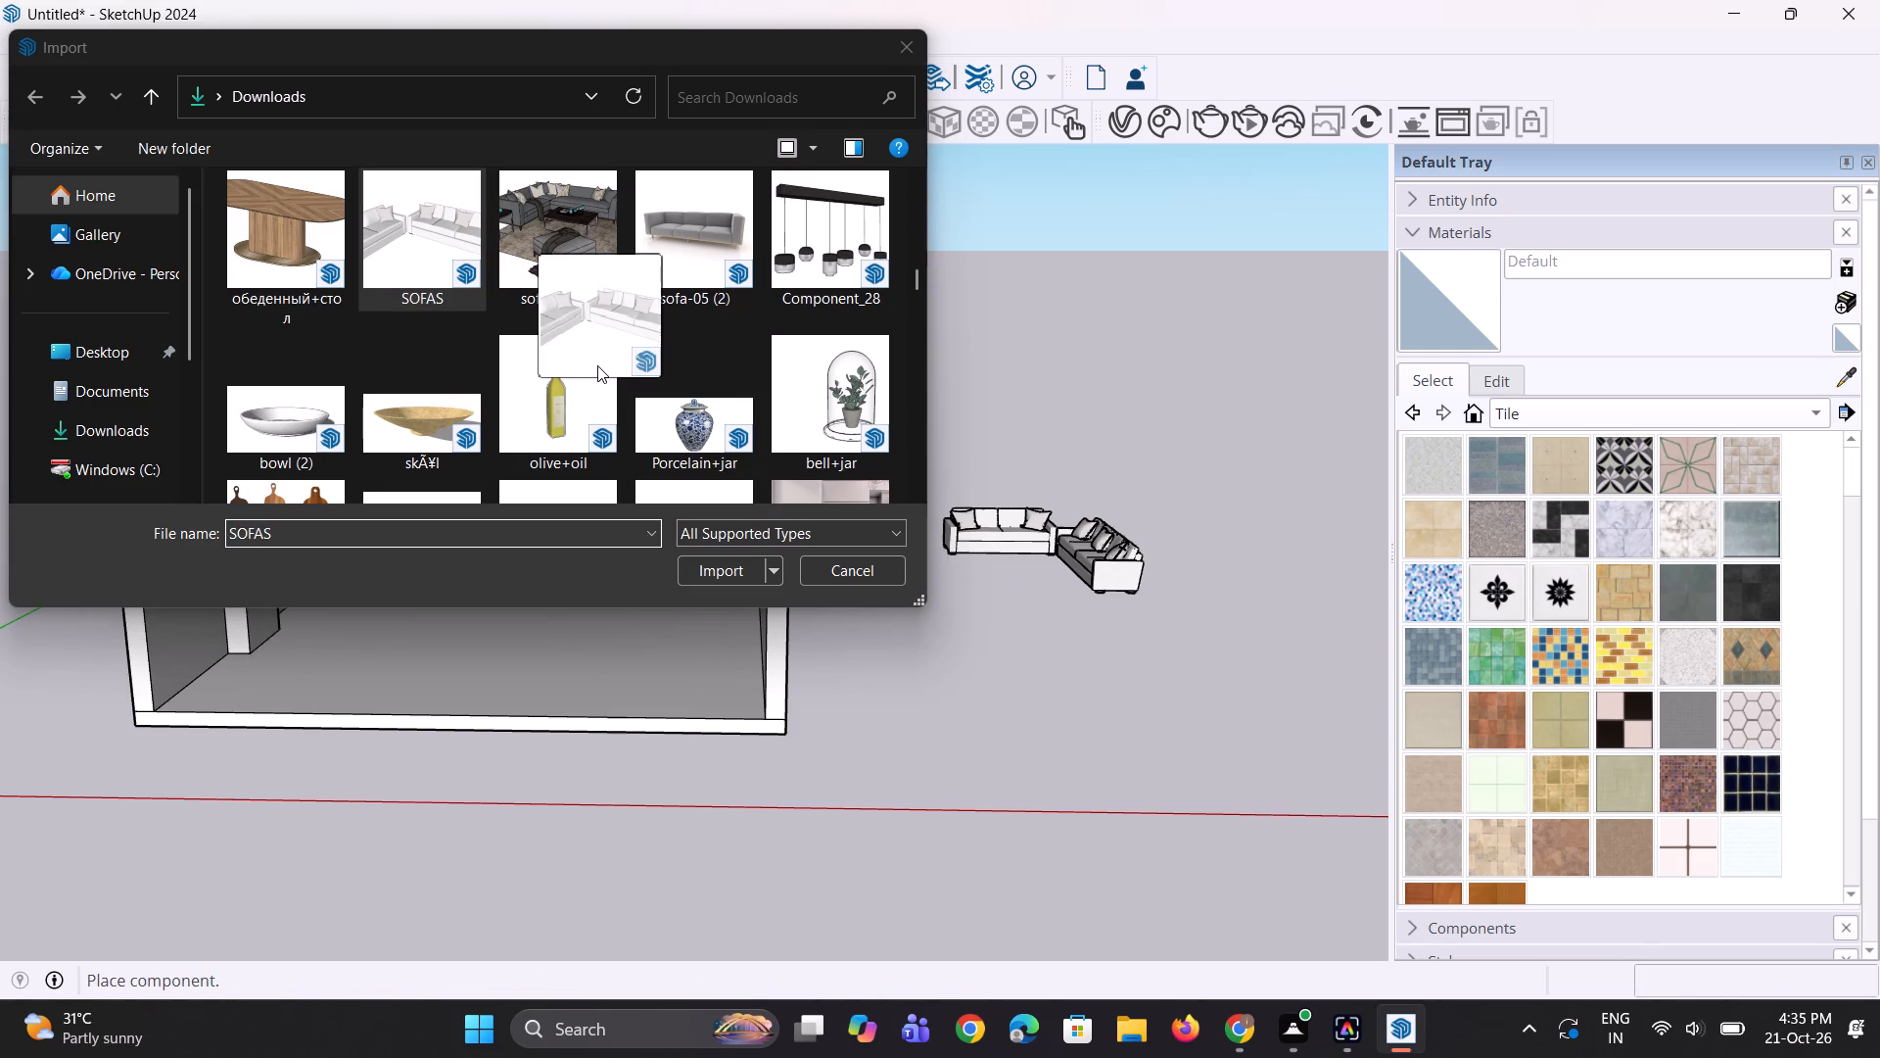
Import the grey rug model DDR842RVS01100X from Downloads and place it outside the hall, beyond the sofas.
scroll(588, 368, down, 2)
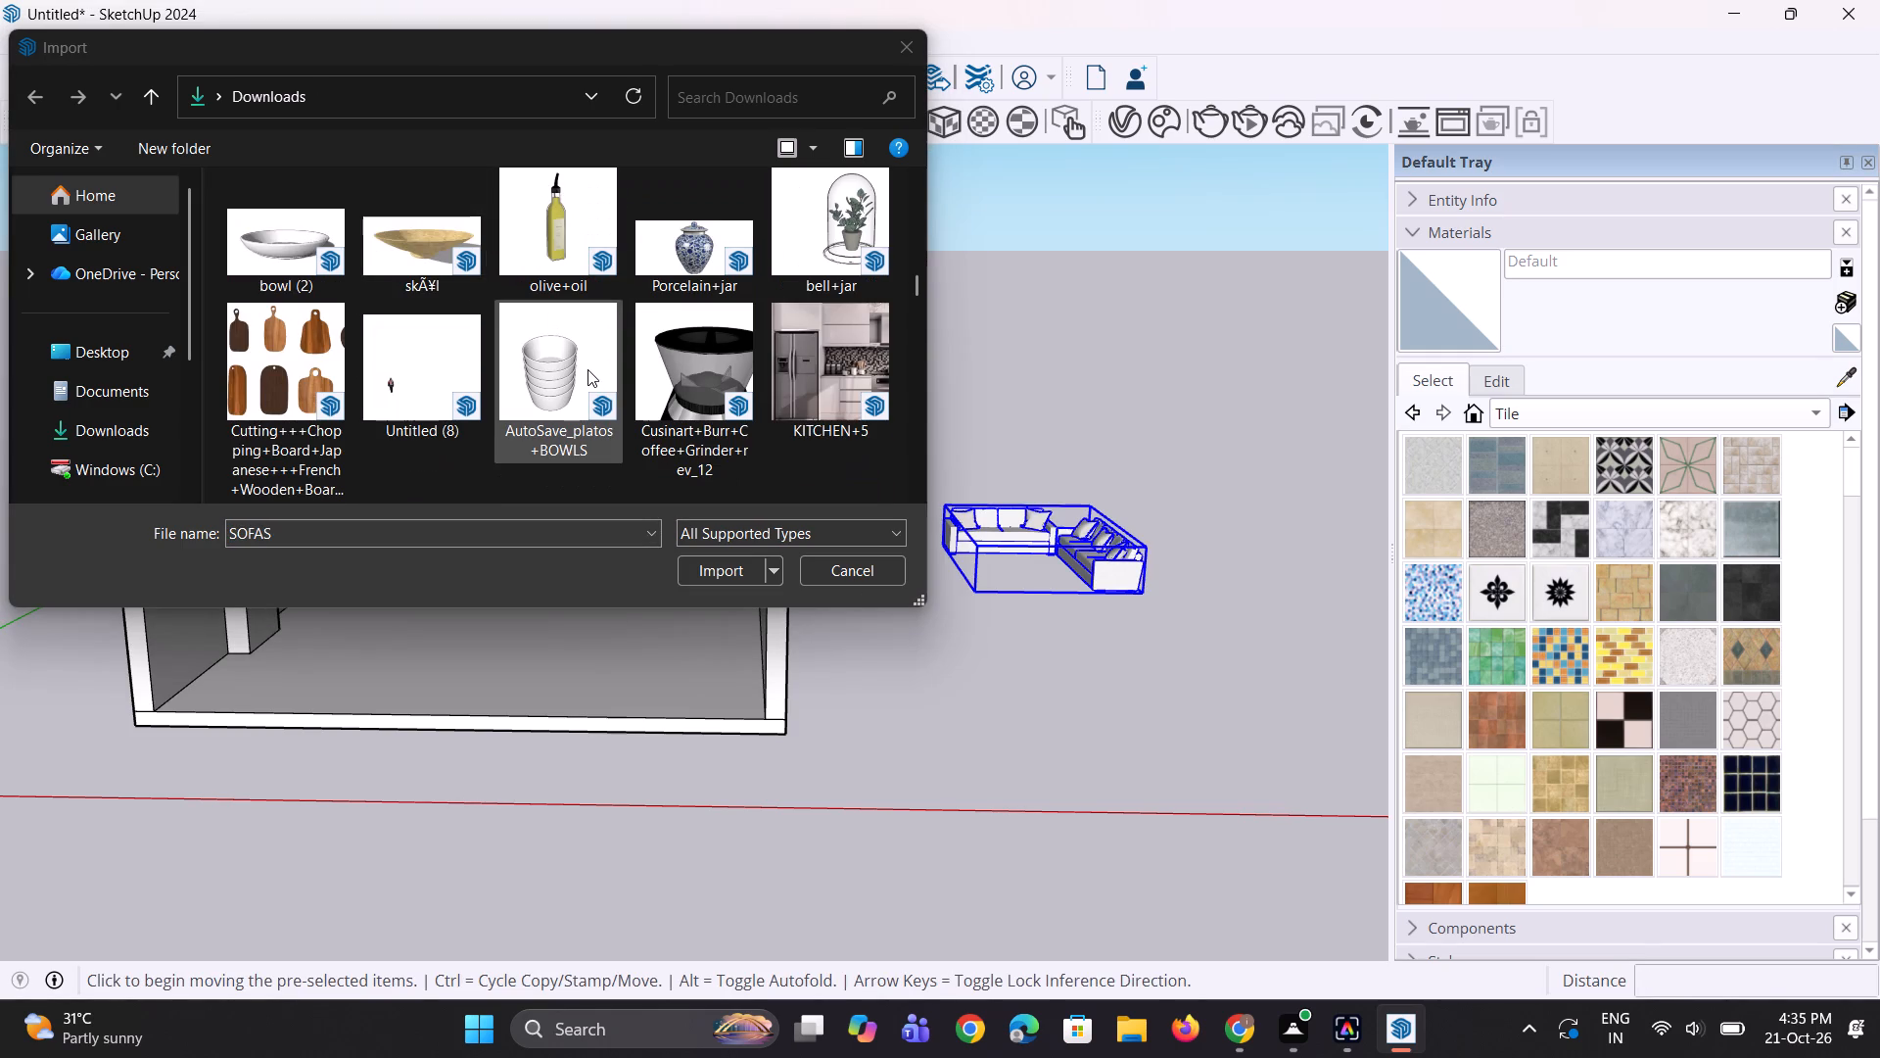
scroll(587, 369, down, 3)
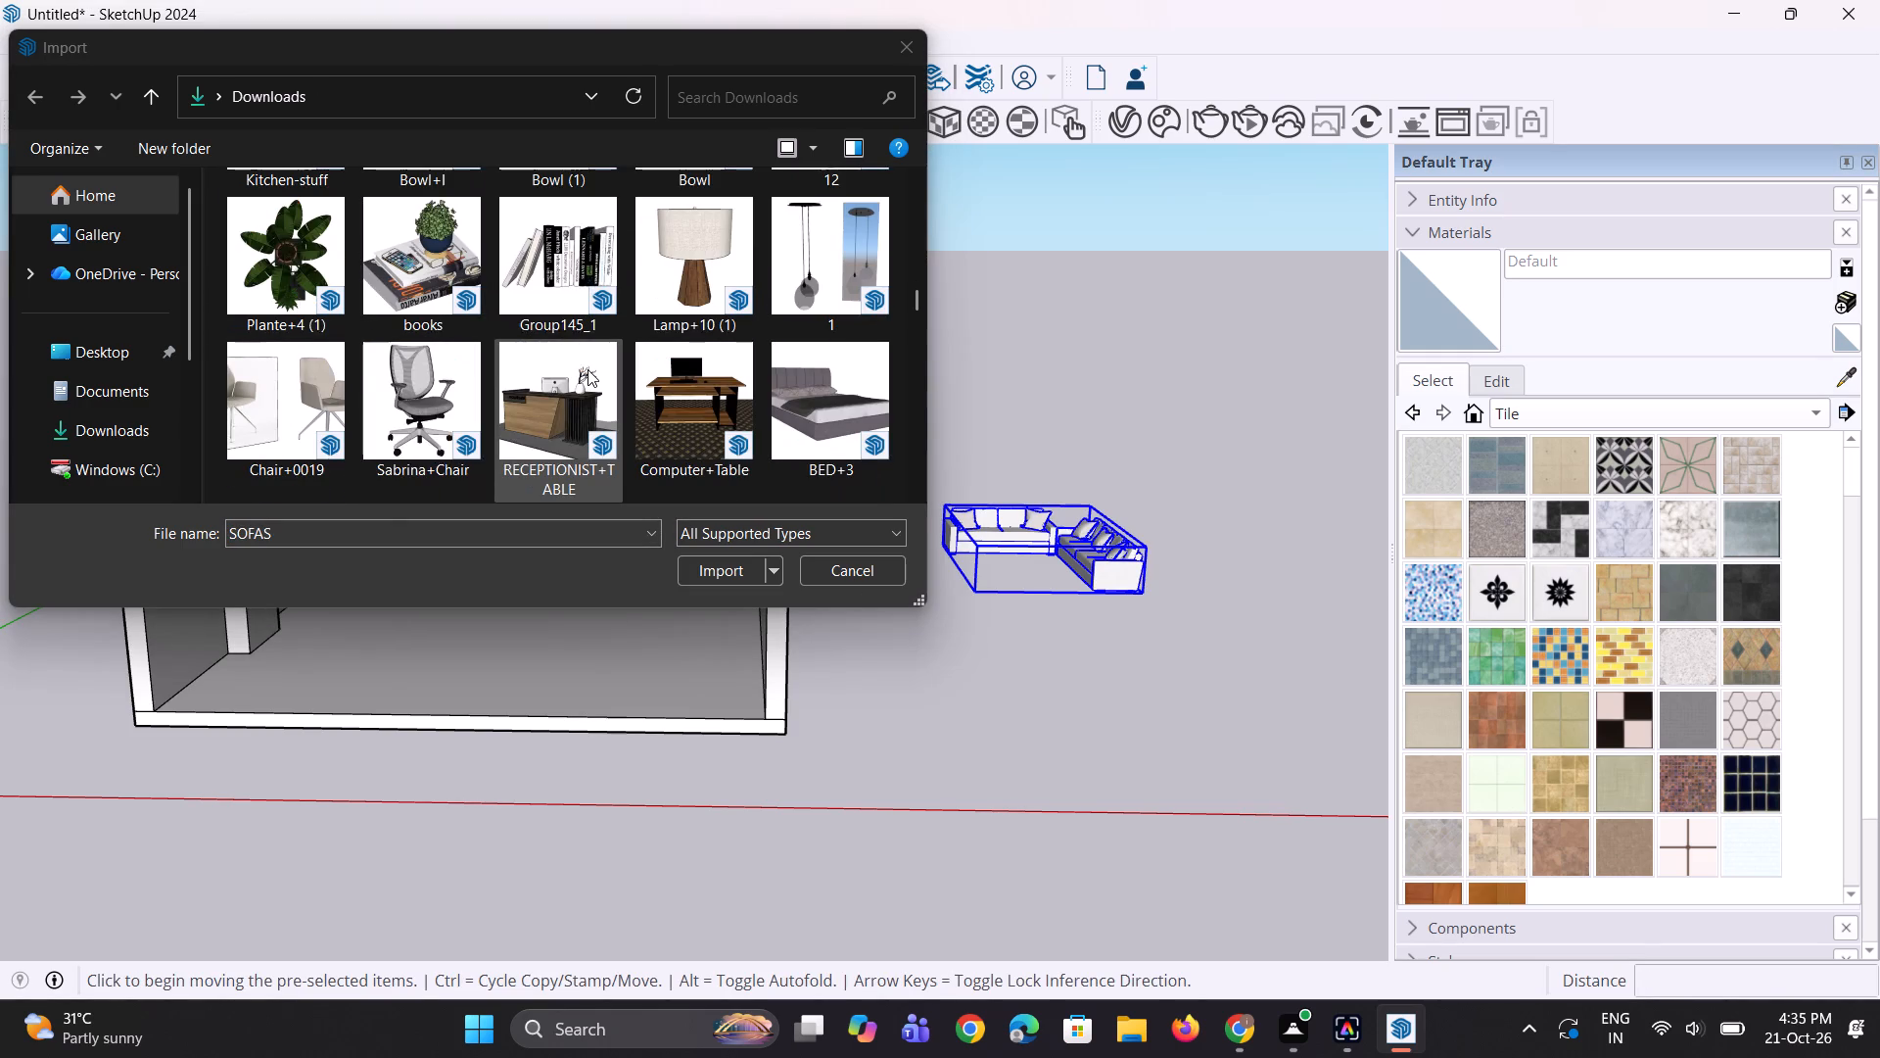
scroll(587, 369, down, 7)
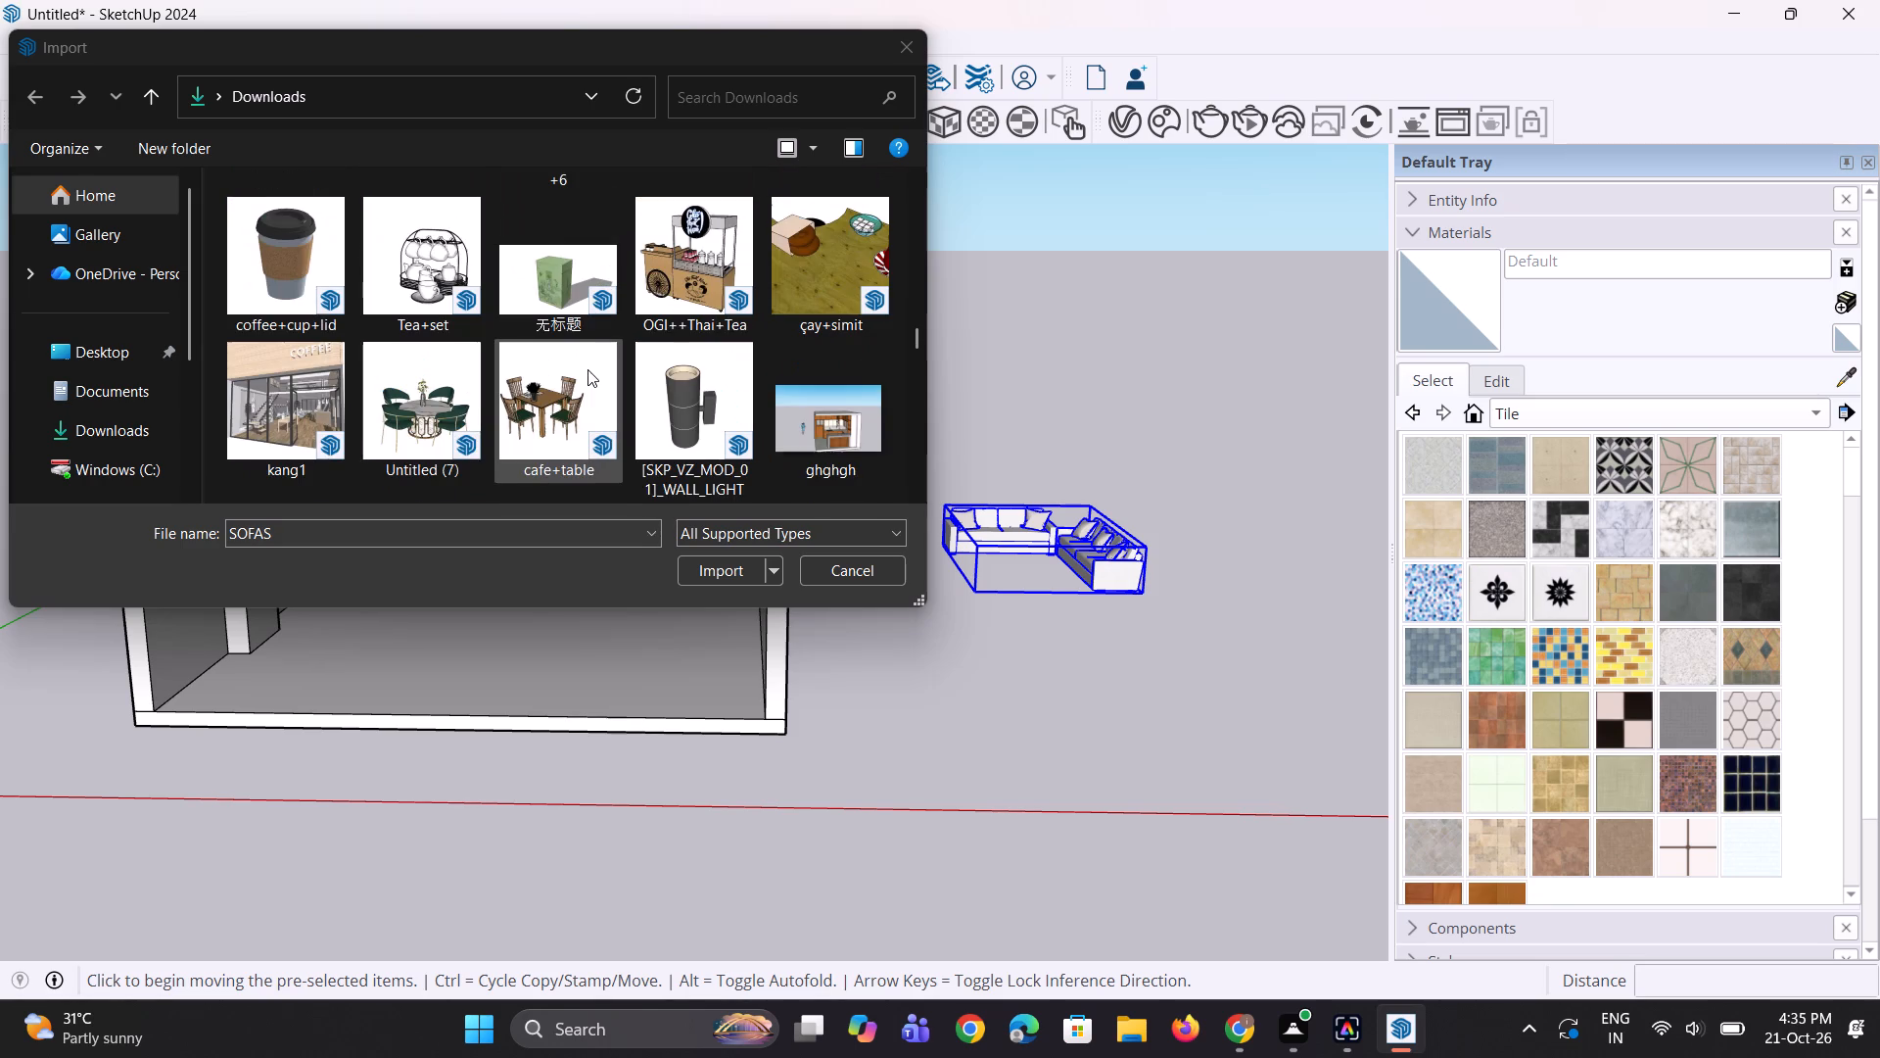
scroll(587, 369, down, 3)
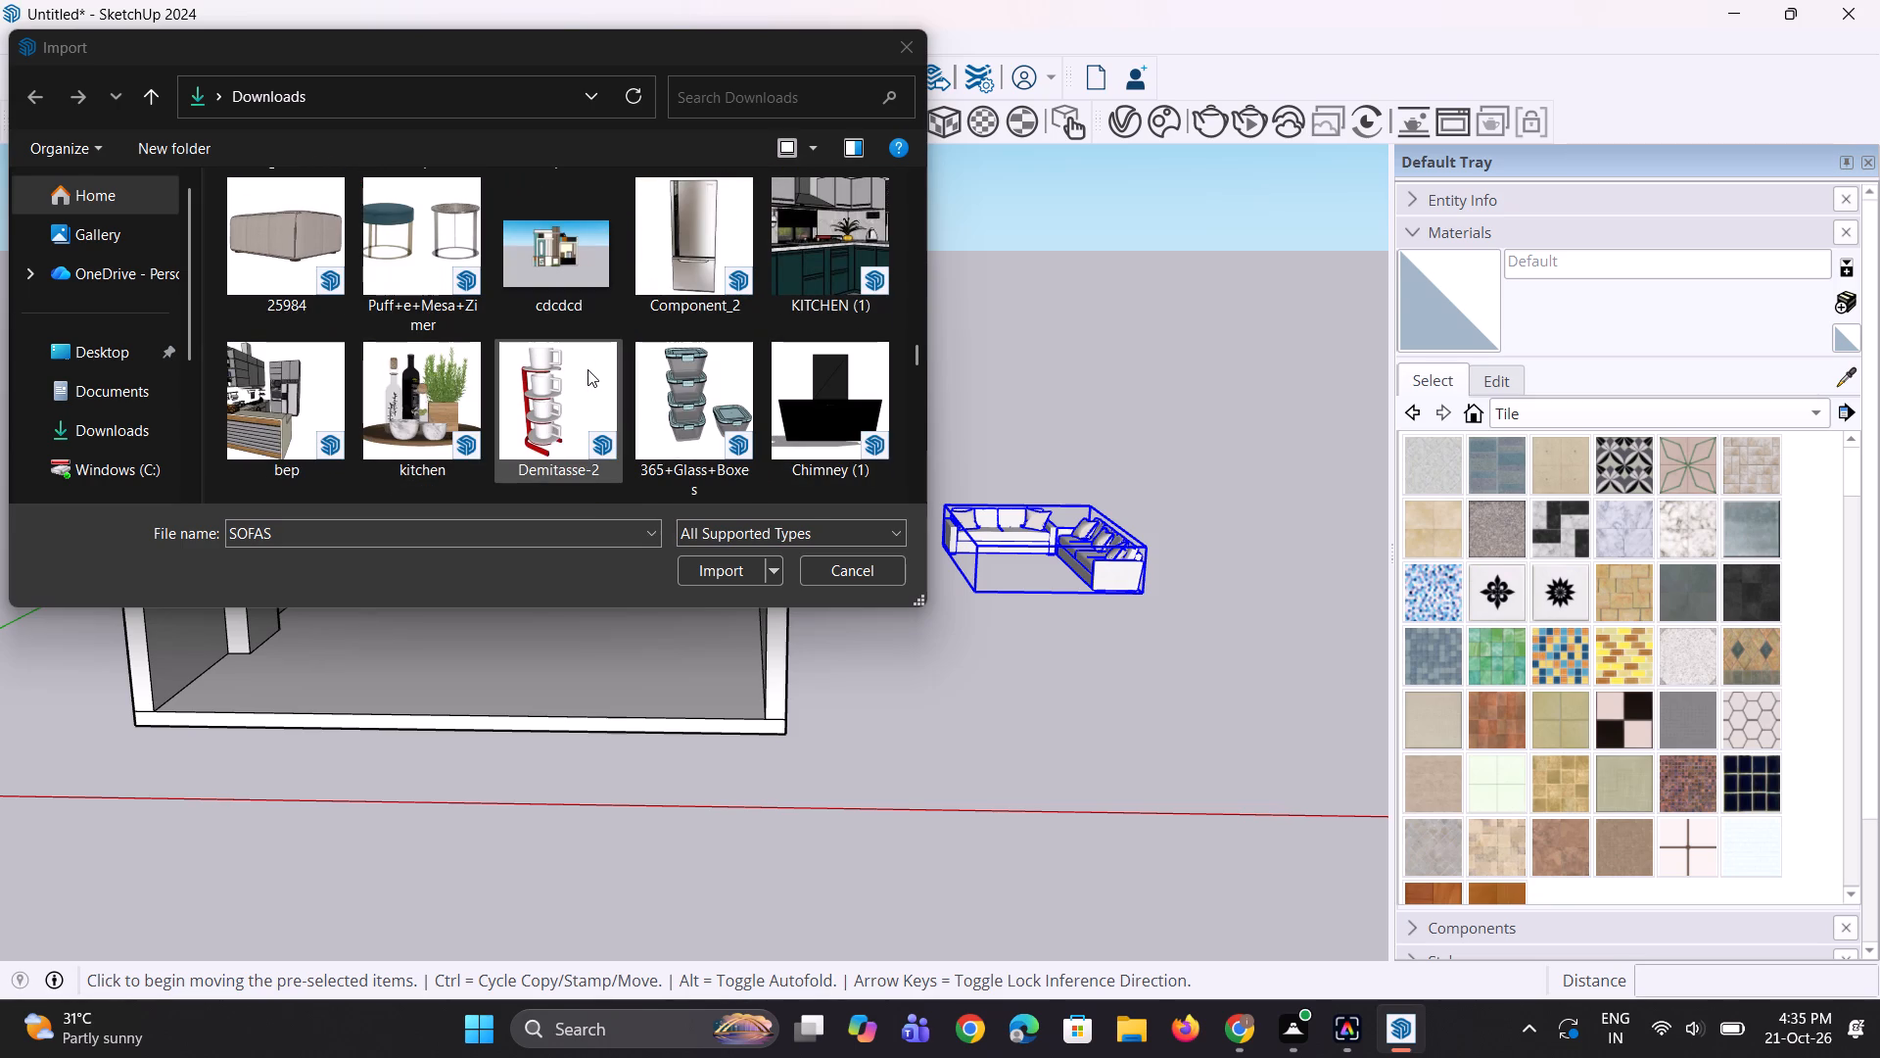
scroll(587, 369, down, 1)
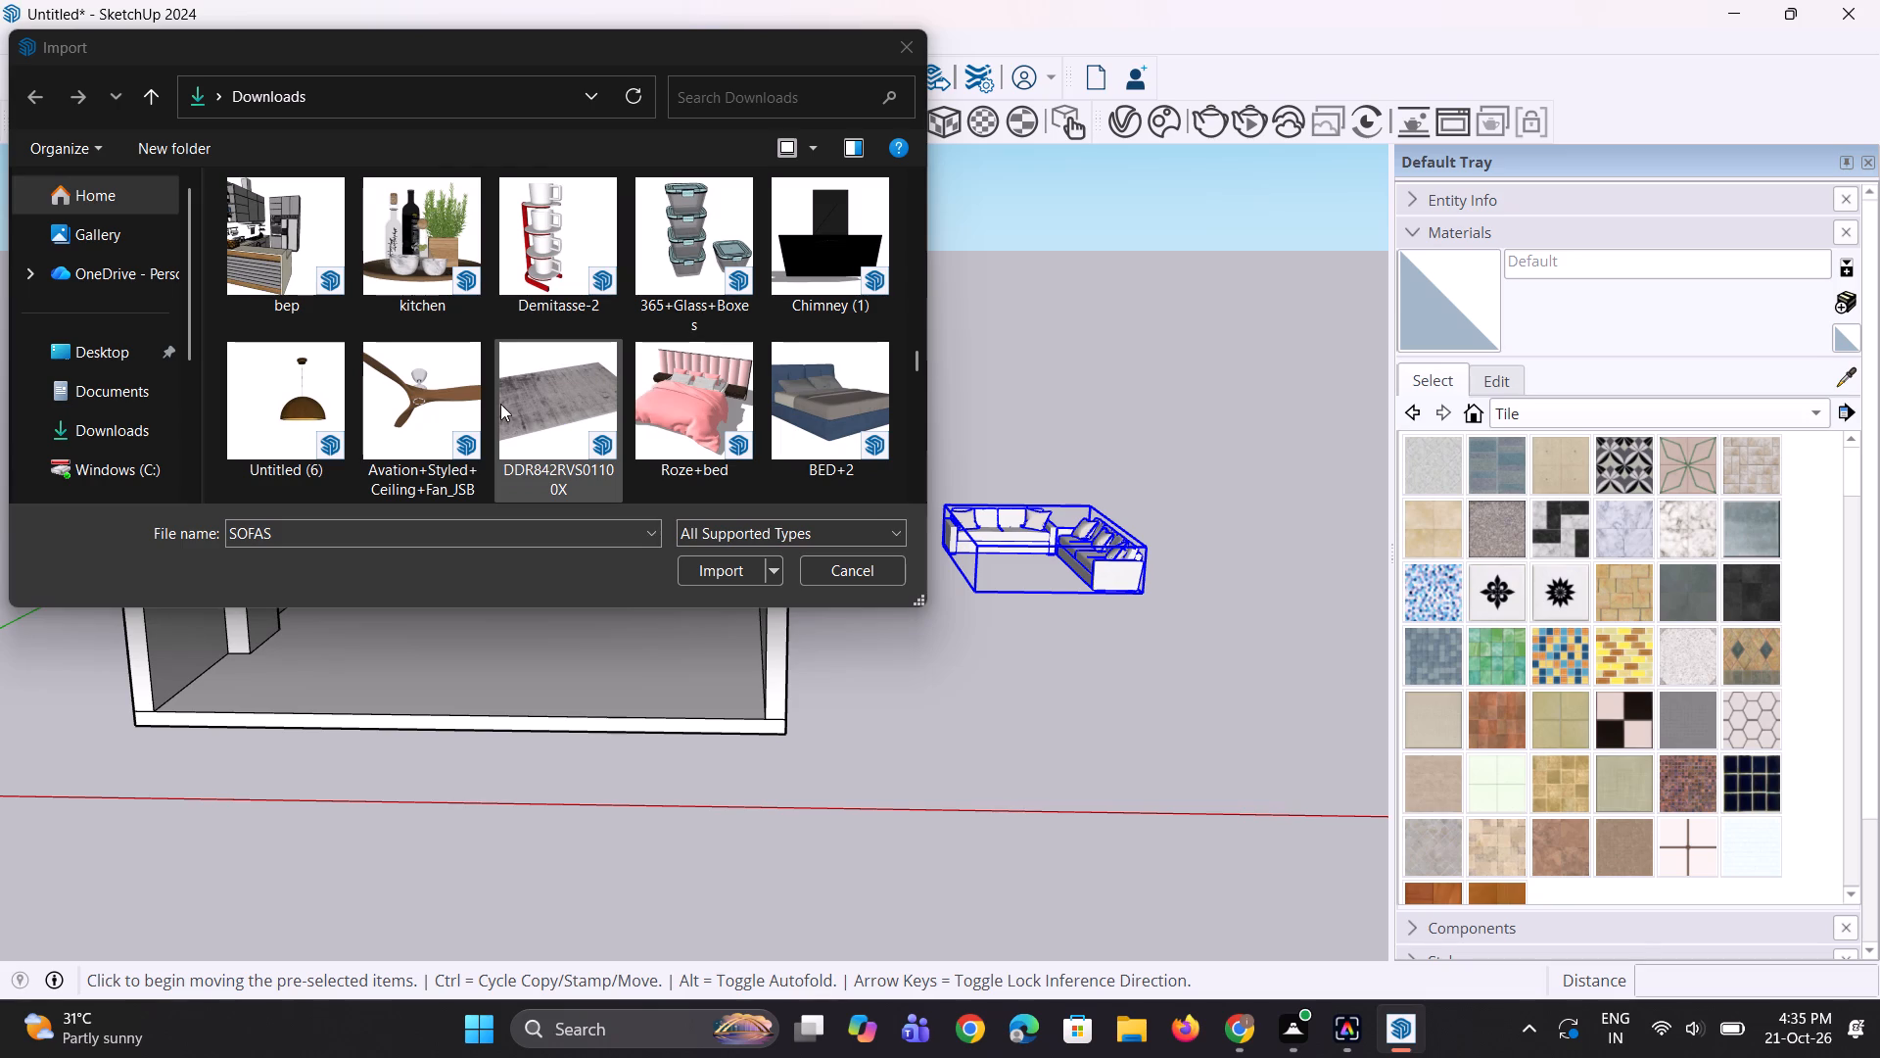
drag(556, 383, 1267, 505)
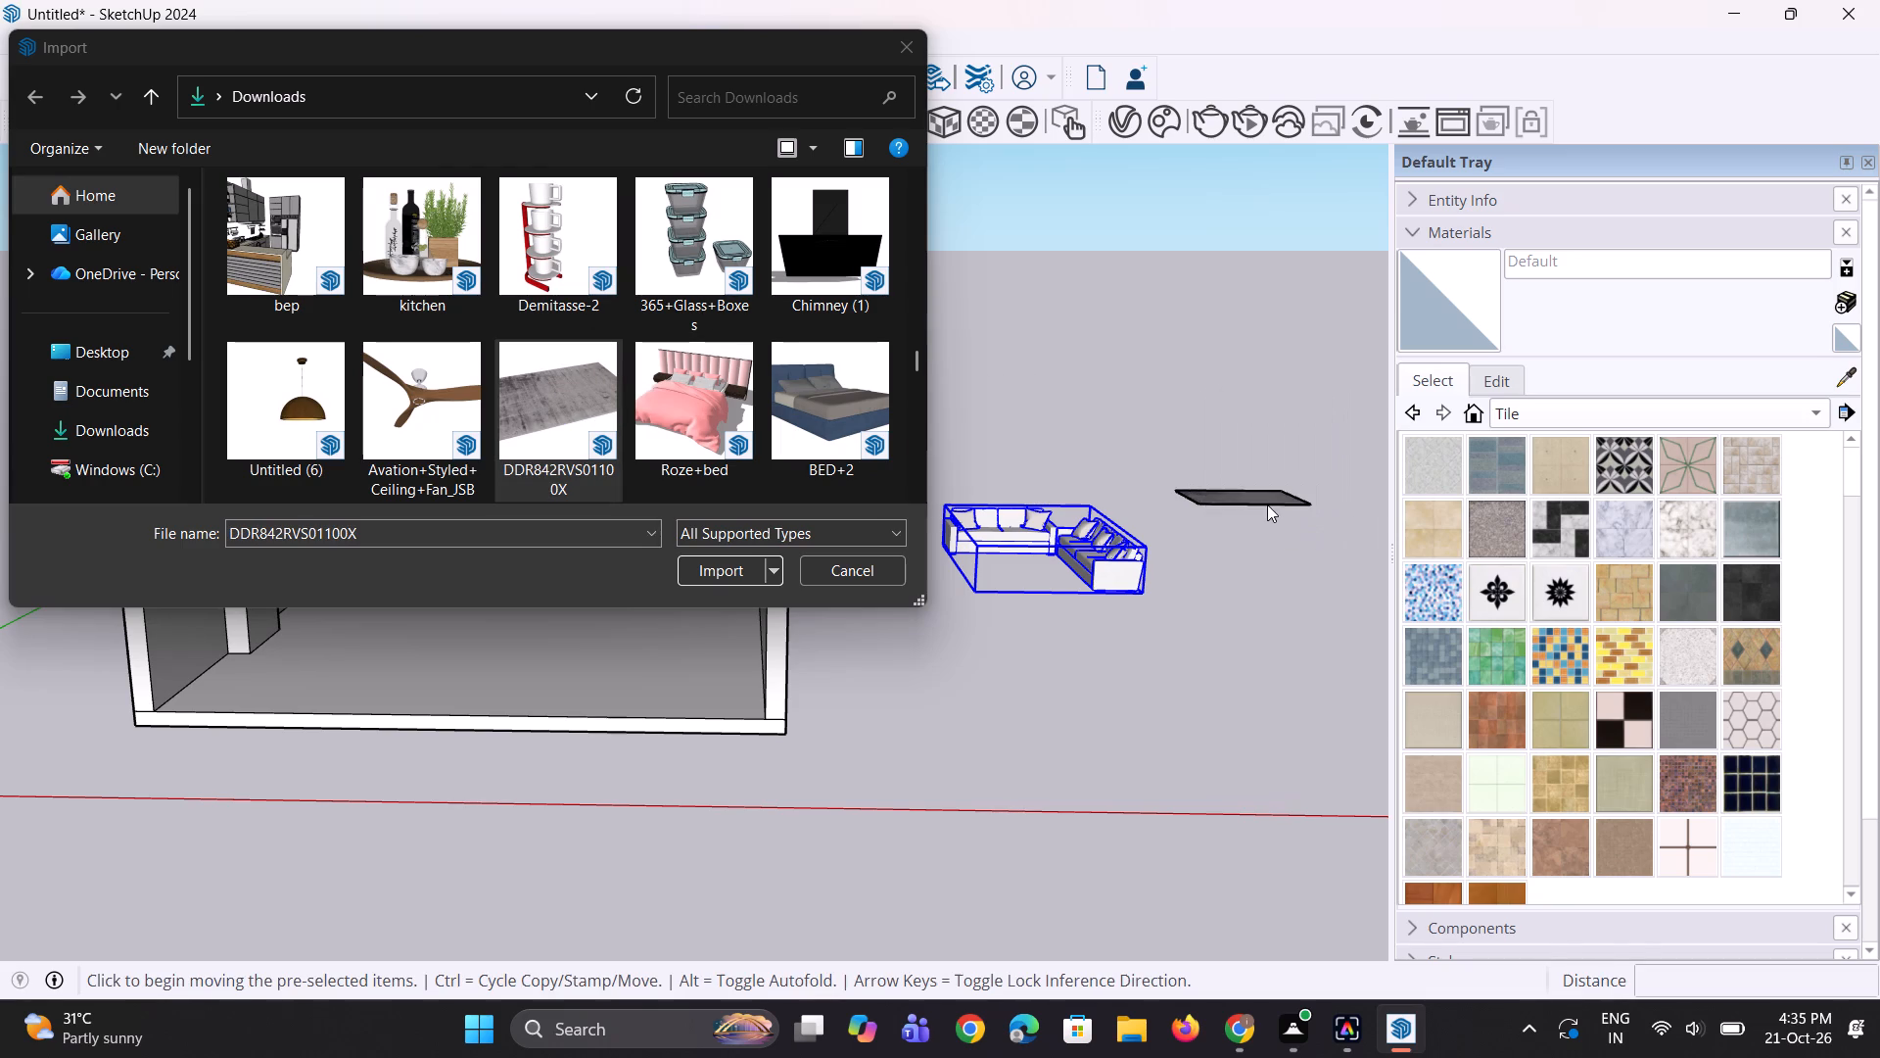
Import the LOTUS+PUFF+-+BLOCO+3D pouf model from Downloads and place it outside the hall, behind the sofas and rug.
scroll(634, 342, down, 1)
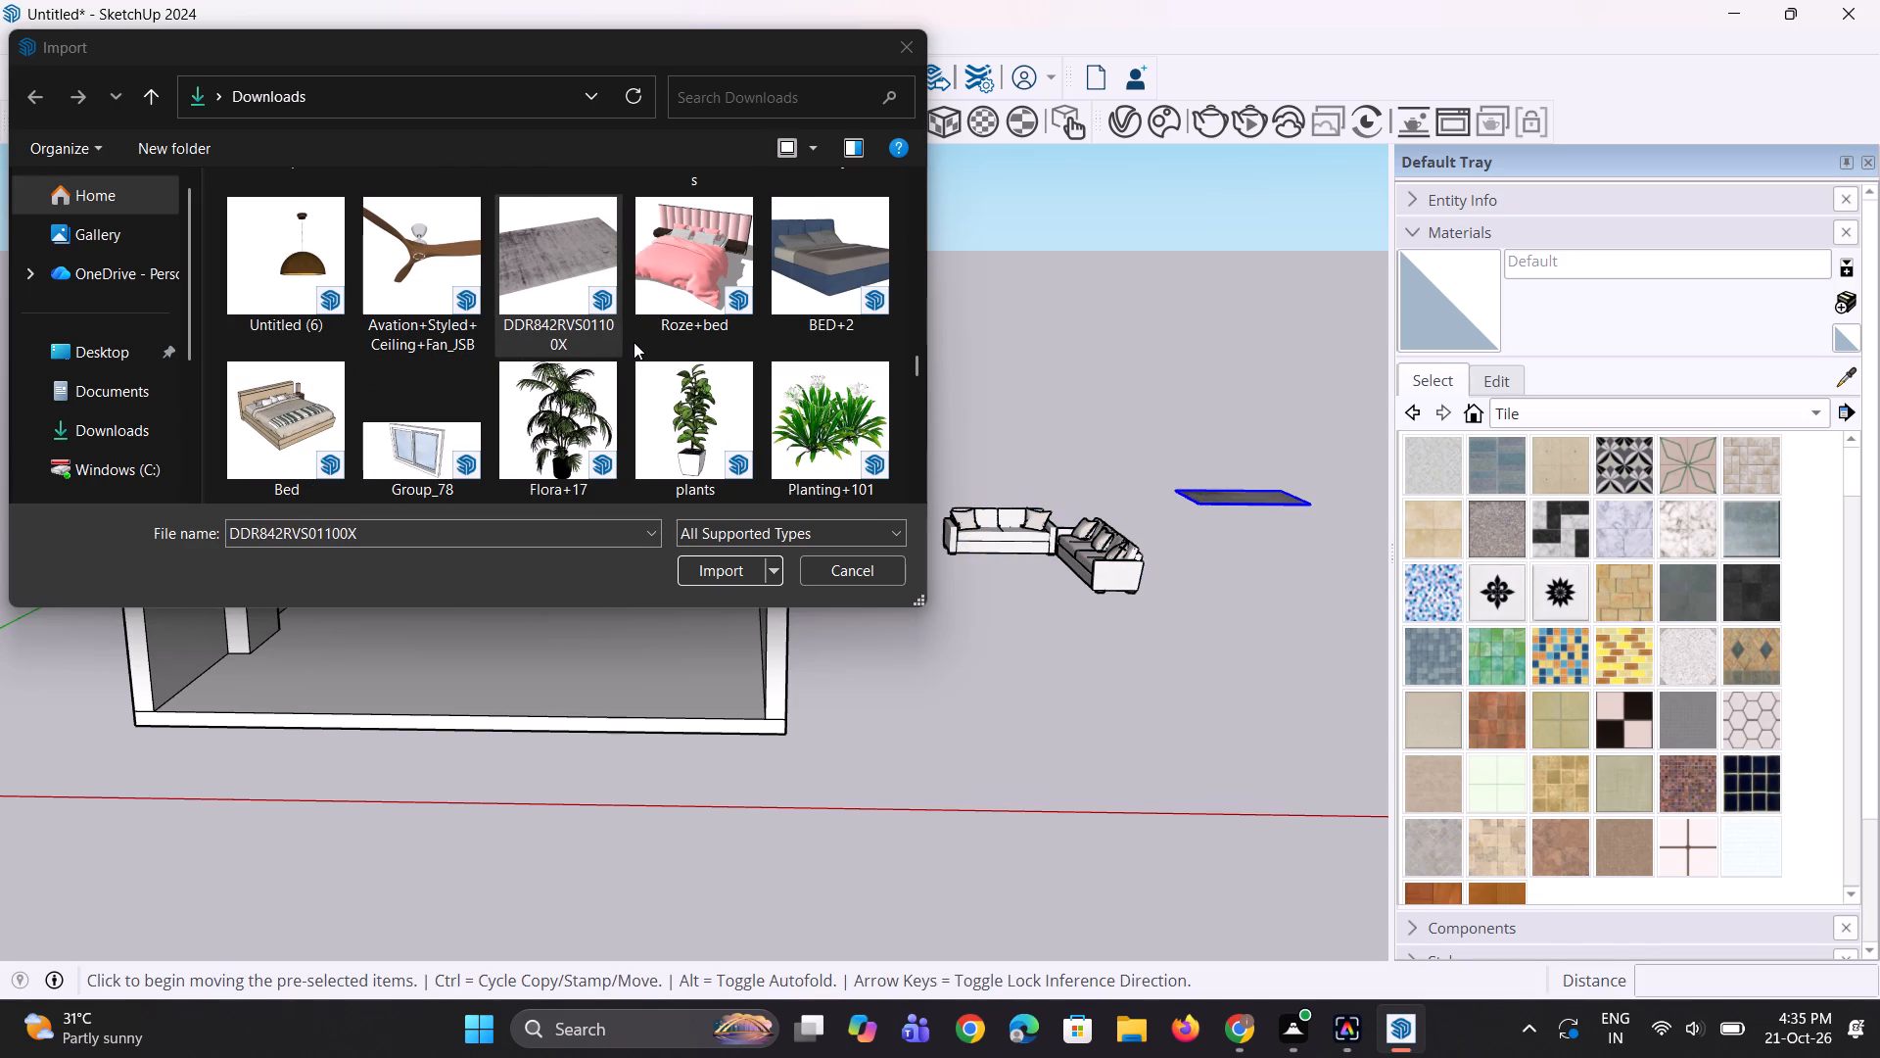
scroll(634, 342, down, 3)
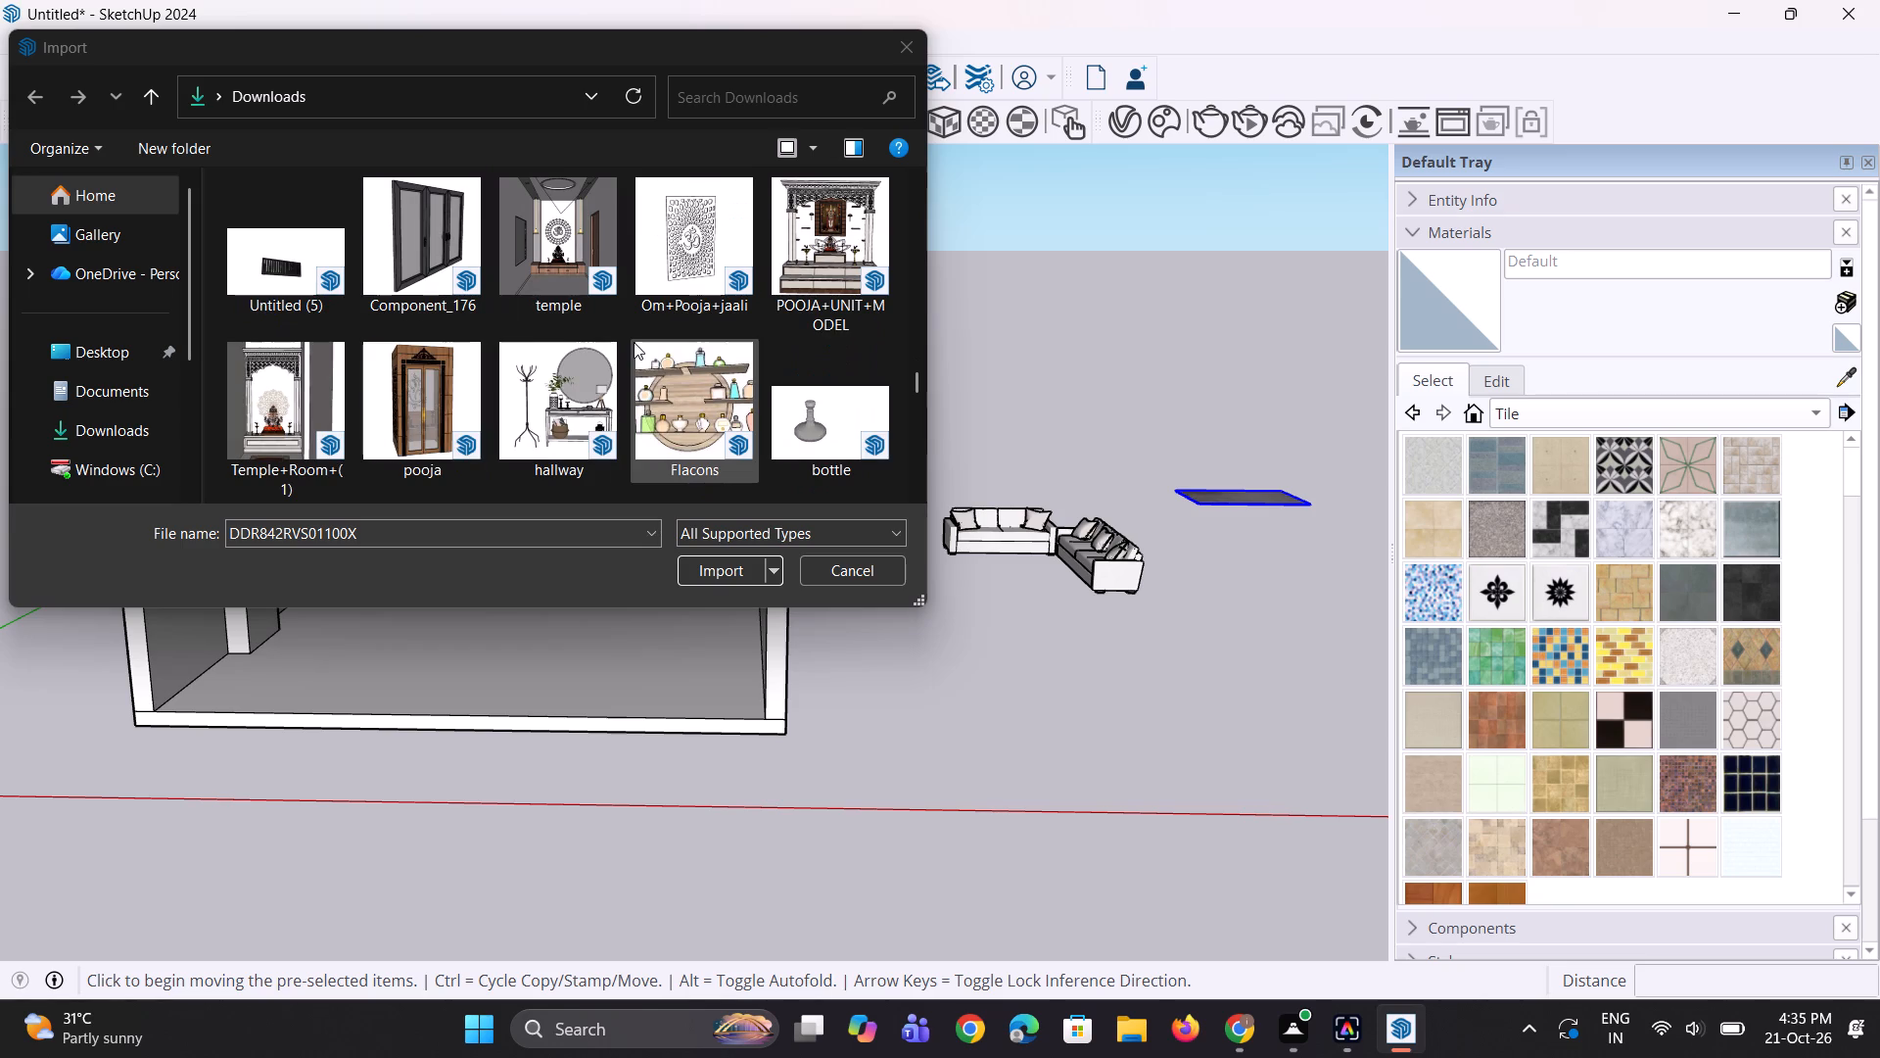
scroll(634, 342, down, 4)
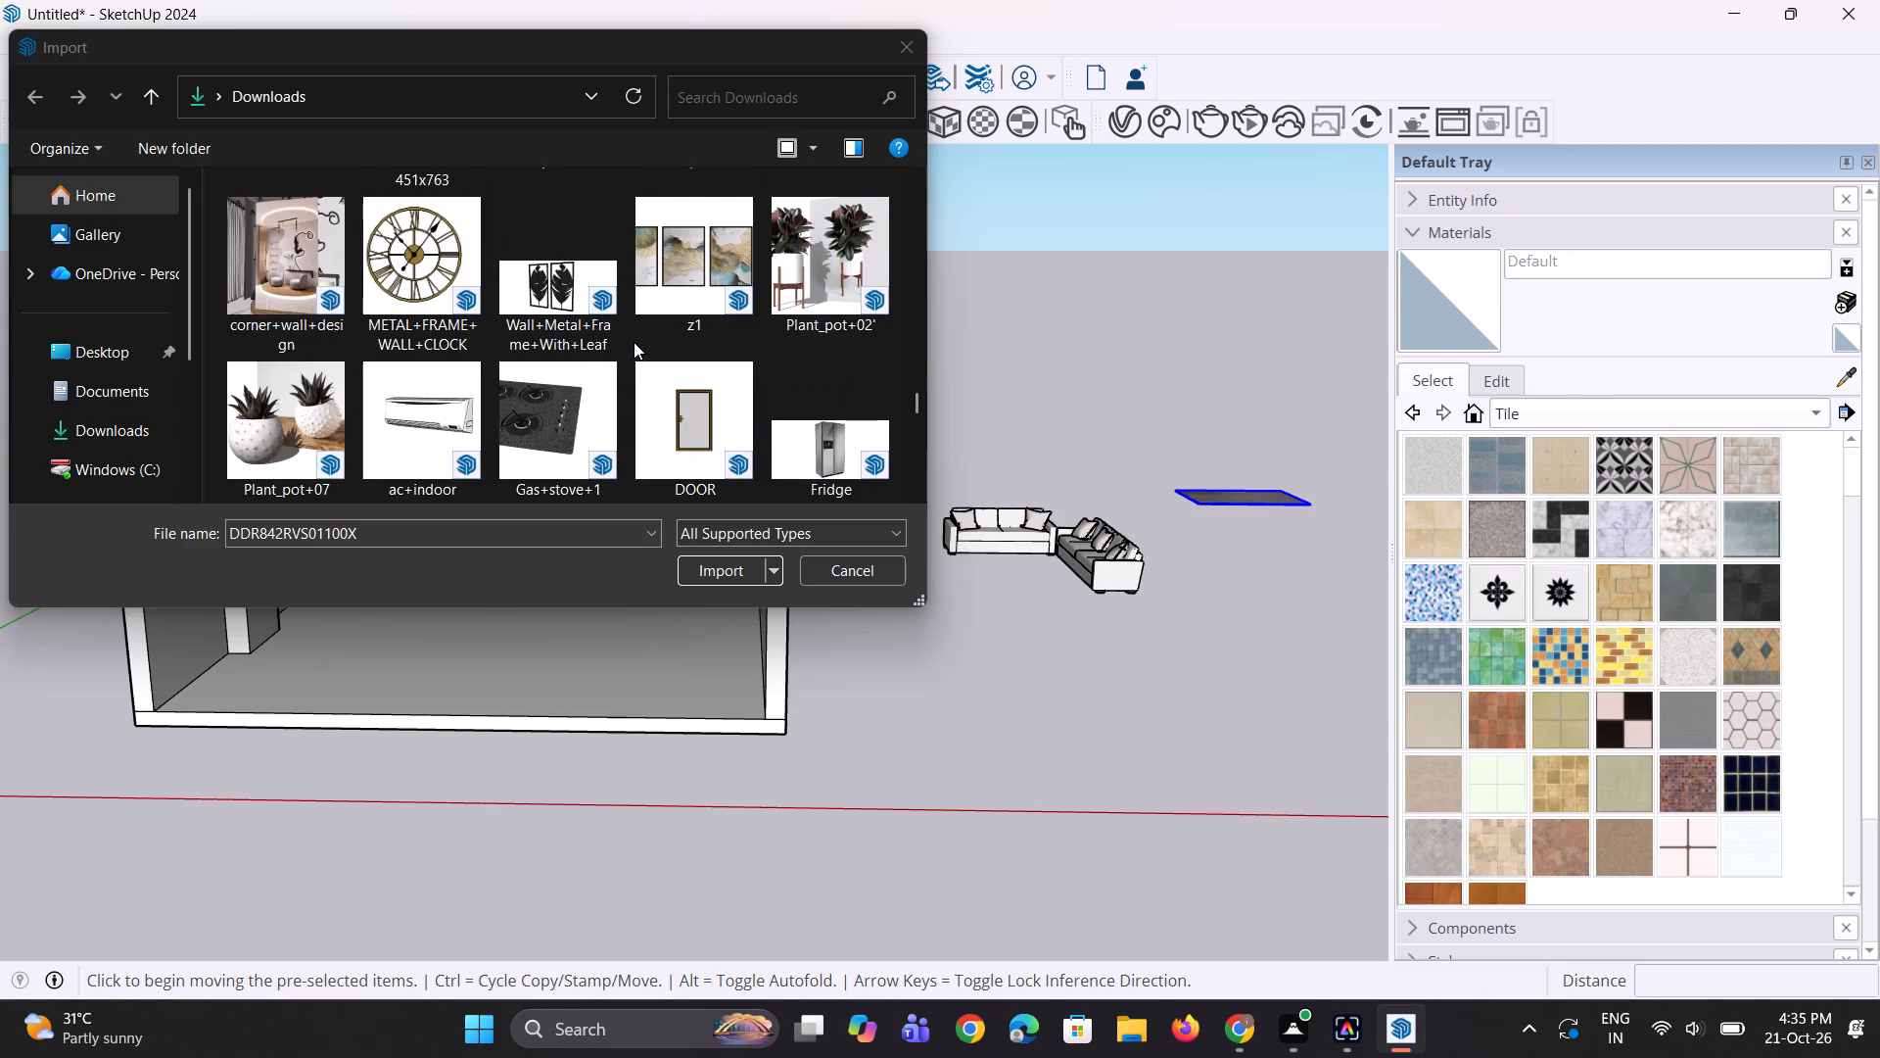
scroll(634, 342, down, 2)
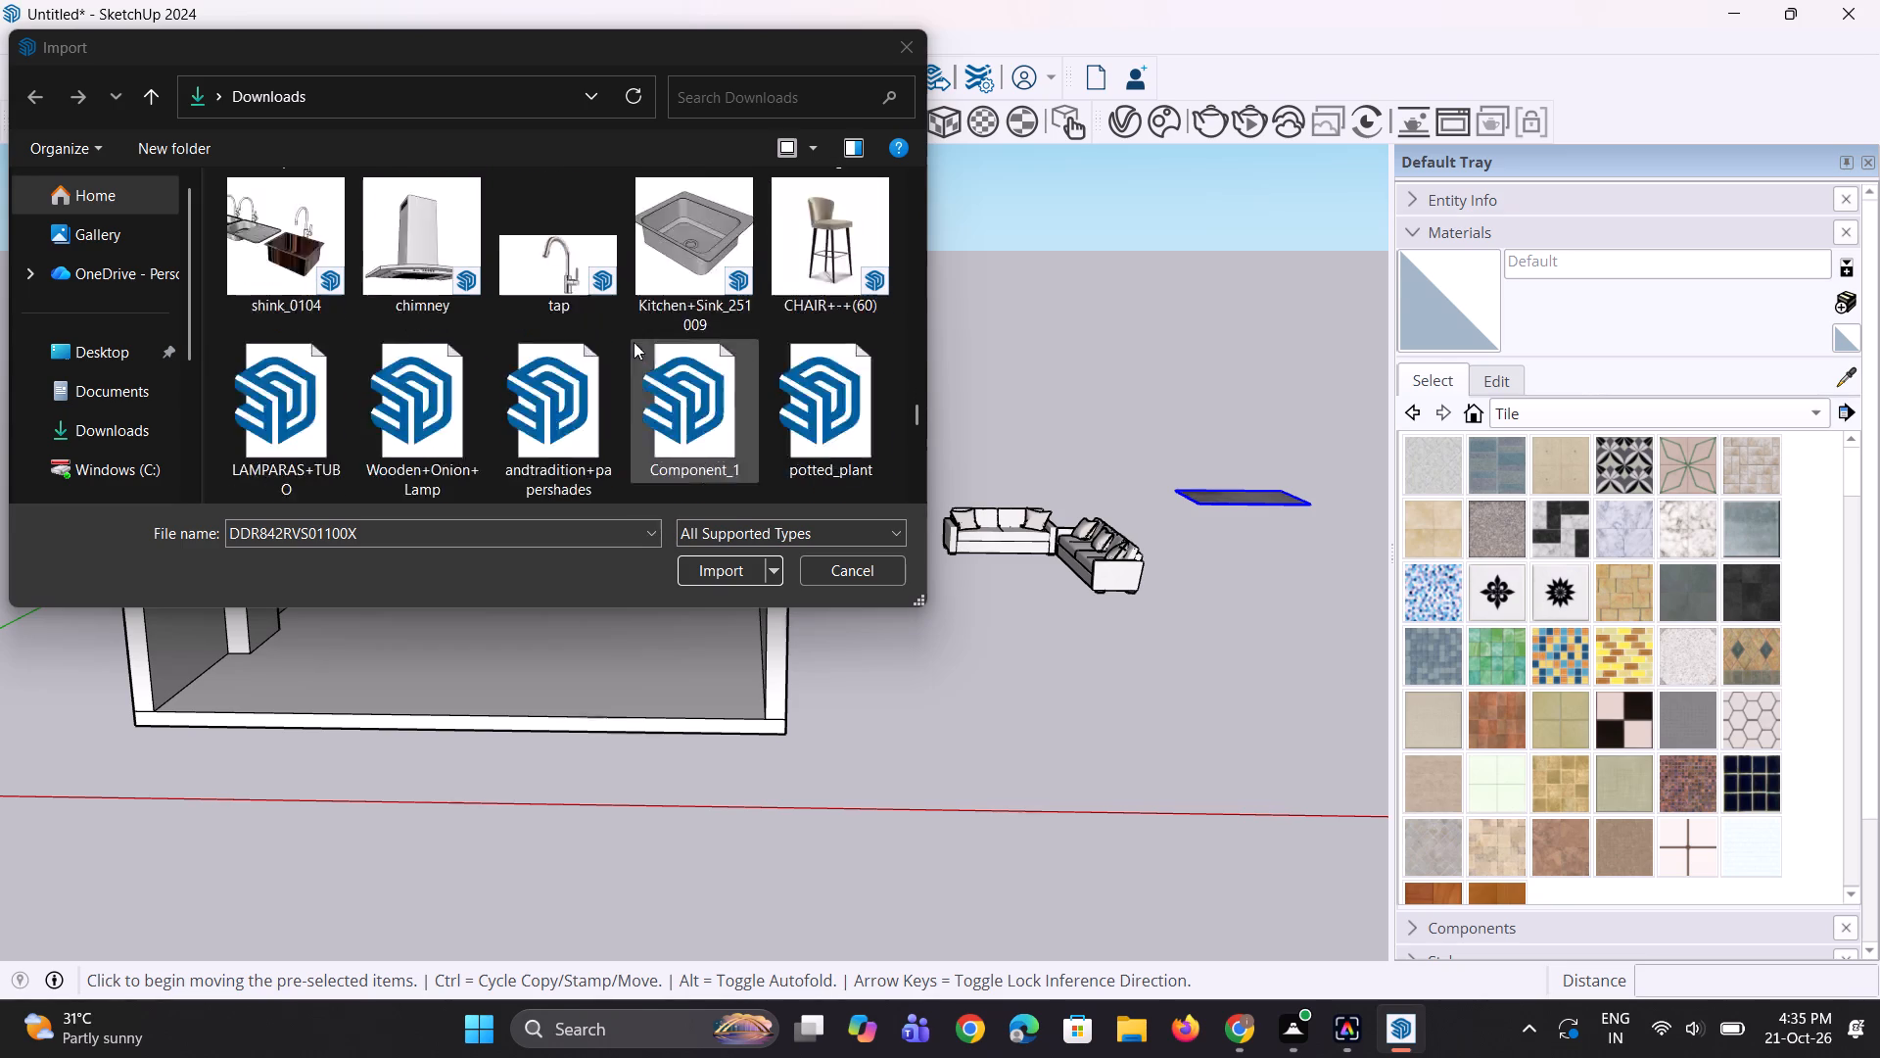
scroll(634, 342, down, 2)
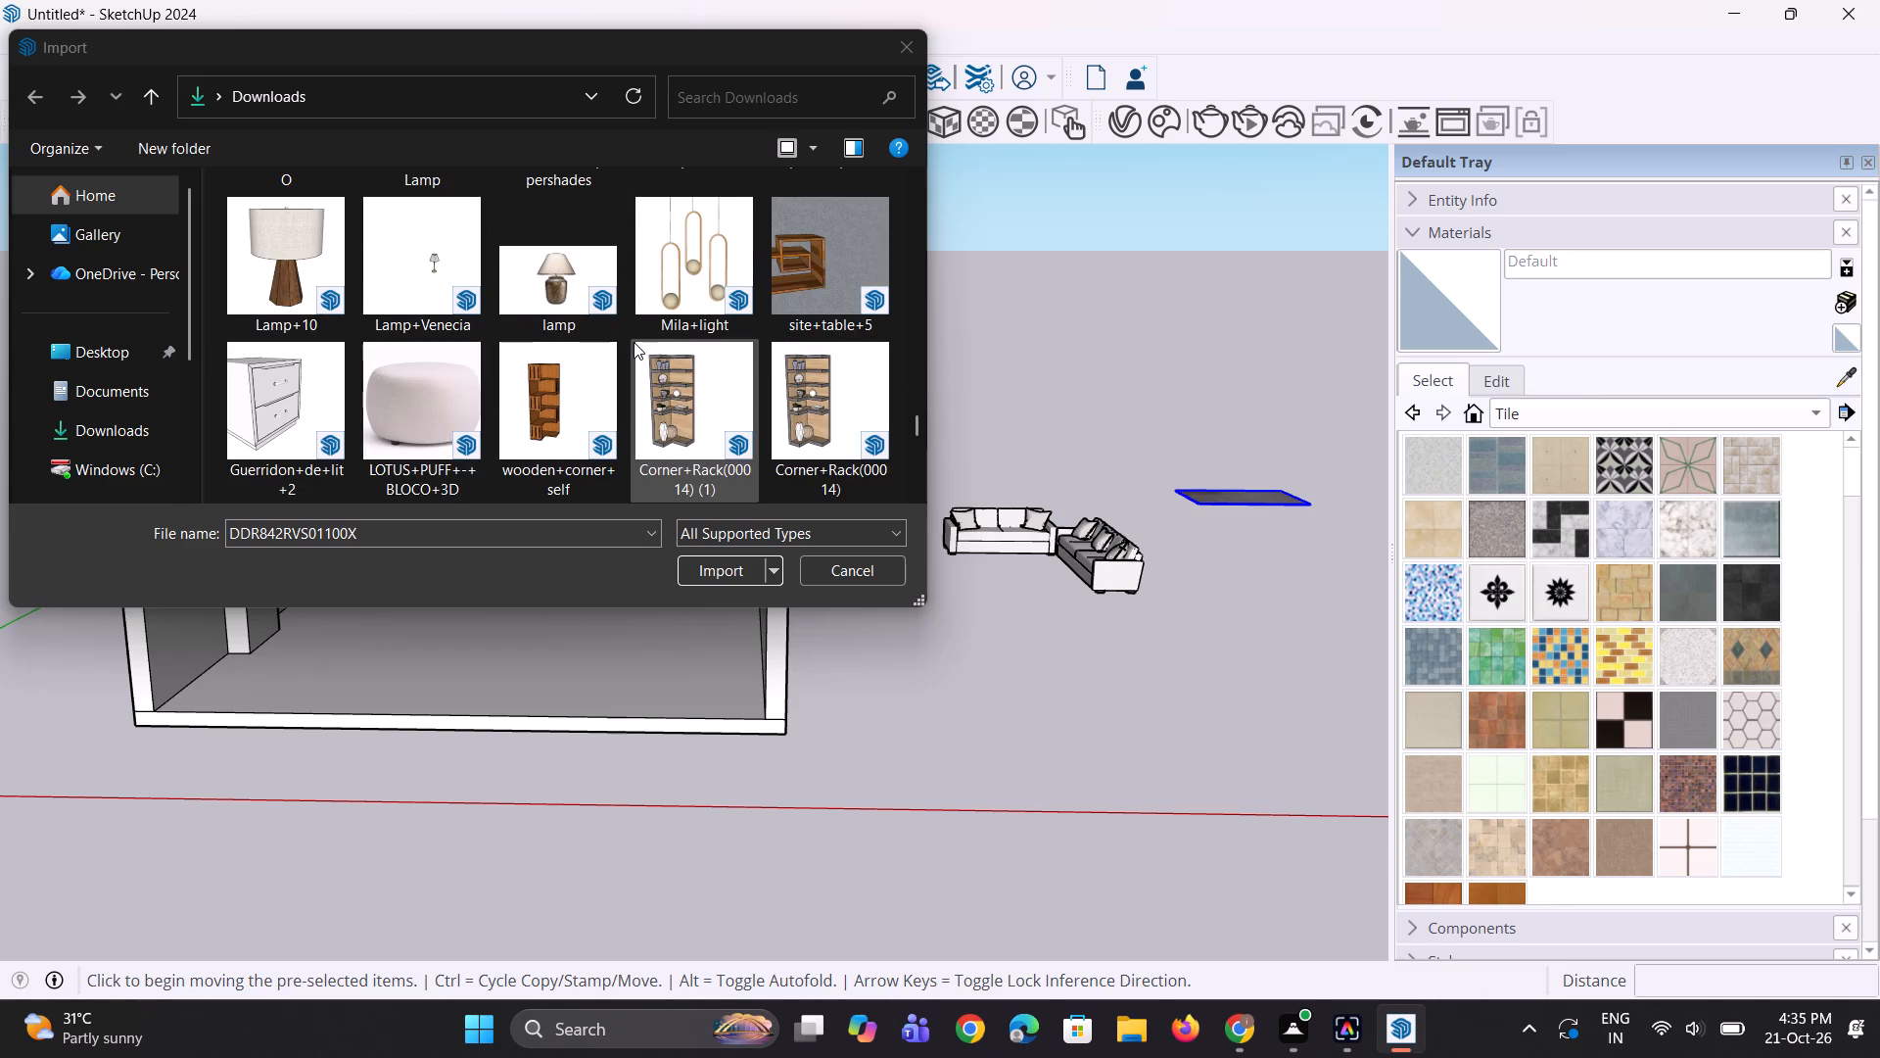
drag(424, 374, 898, 477)
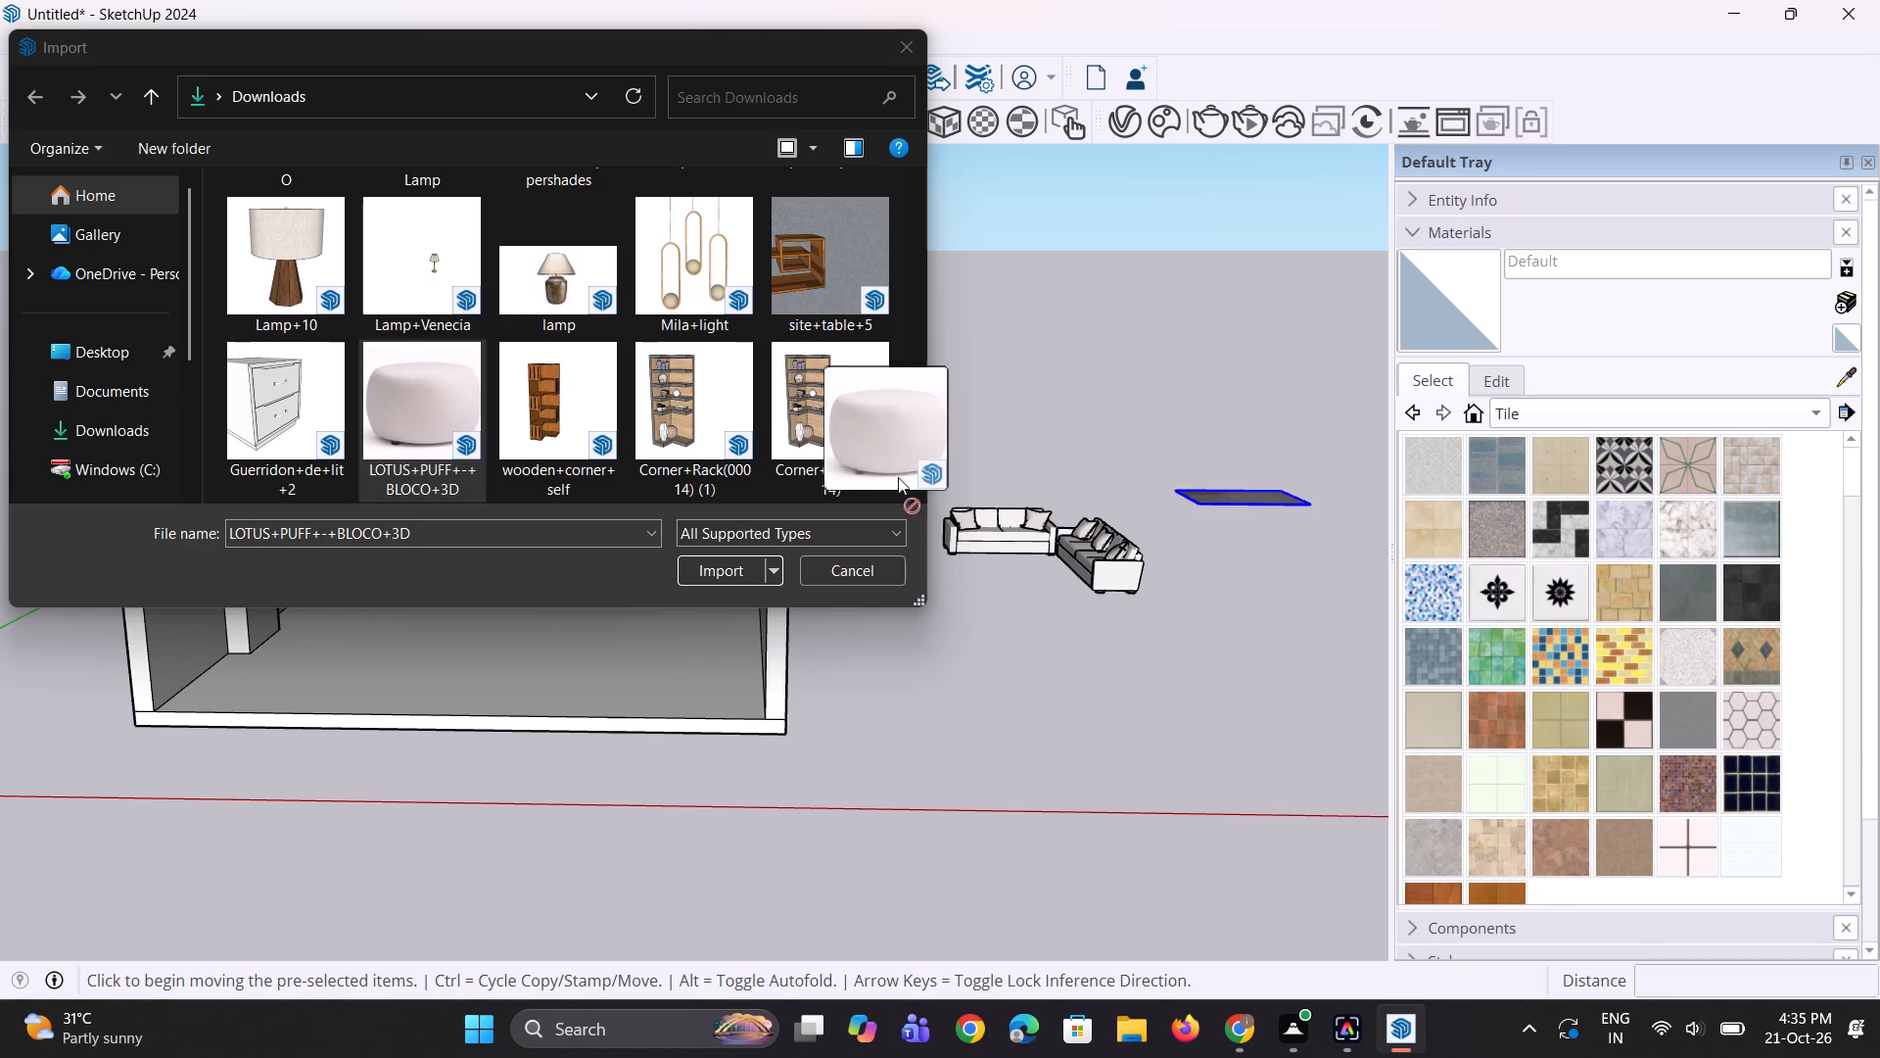
drag(898, 477, 1054, 453)
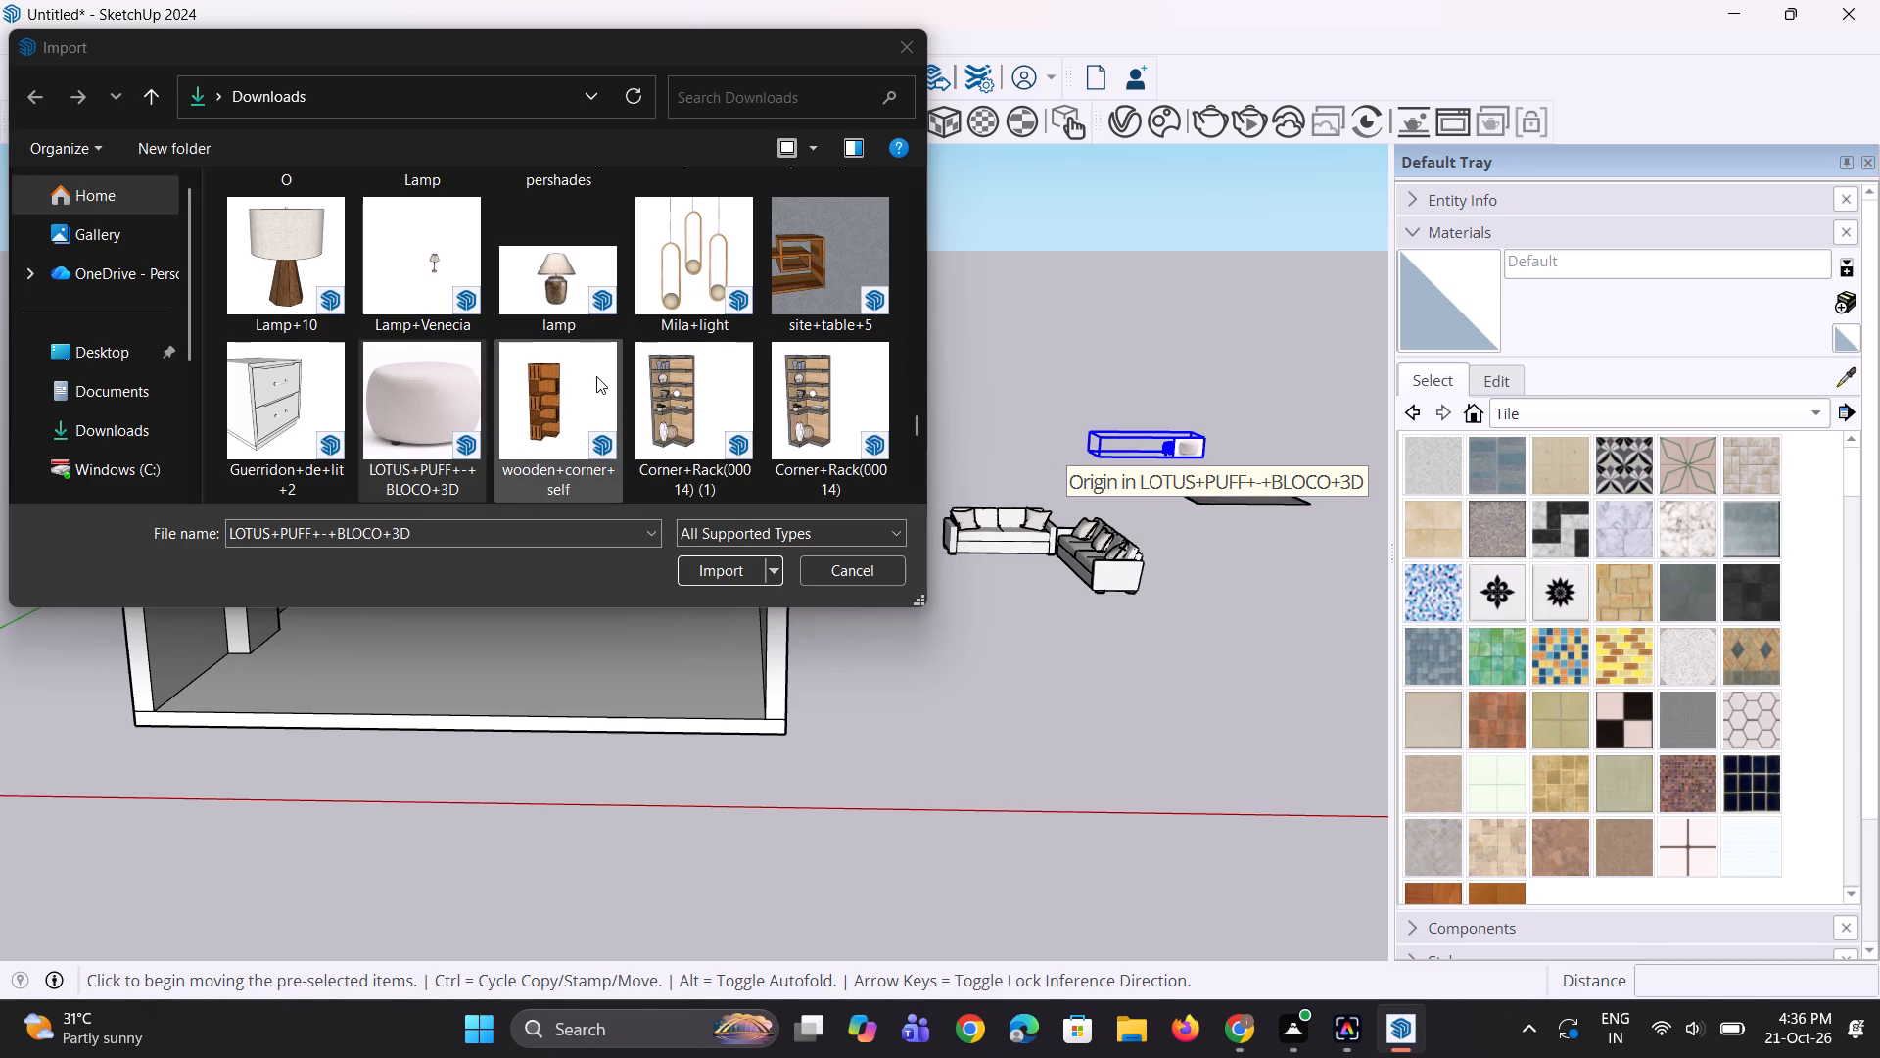
Import the round glass table model Table+4 from Downloads and place it outside the hall, behind the pouf.
scroll(596, 376, down, 1)
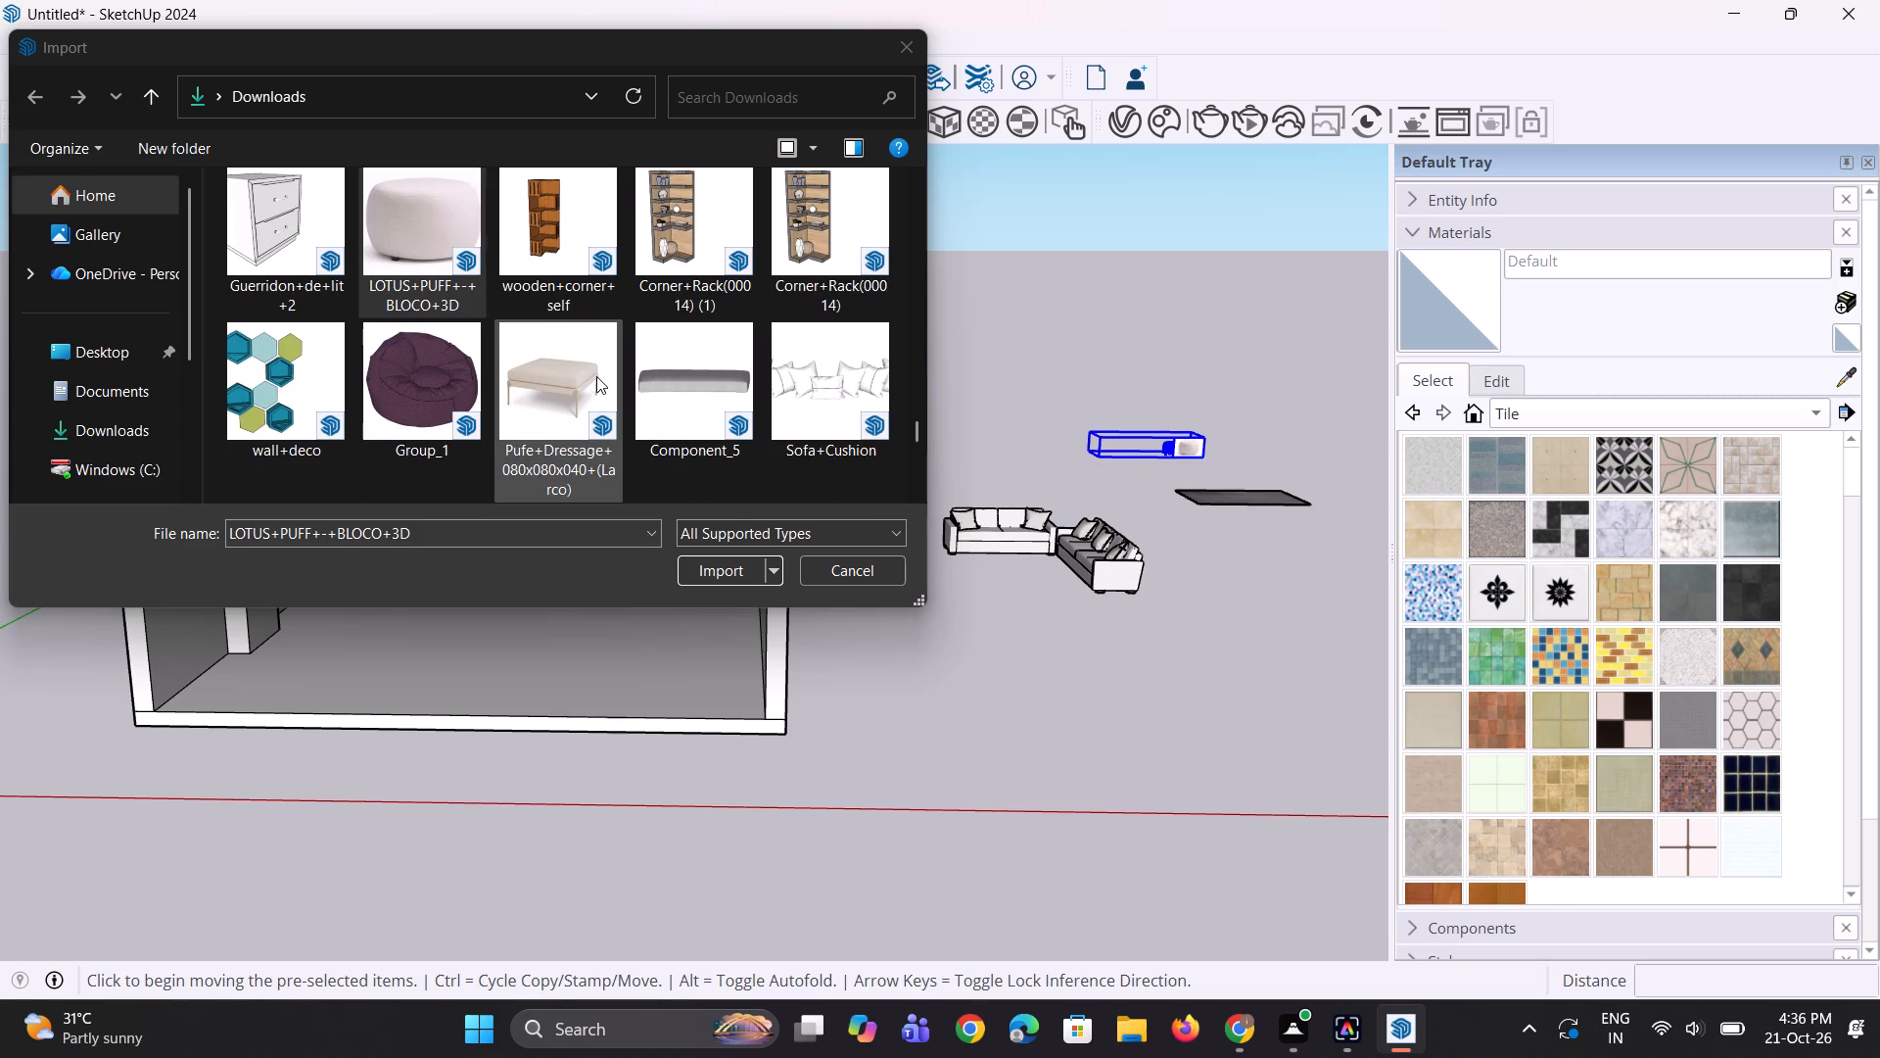
scroll(596, 376, down, 1)
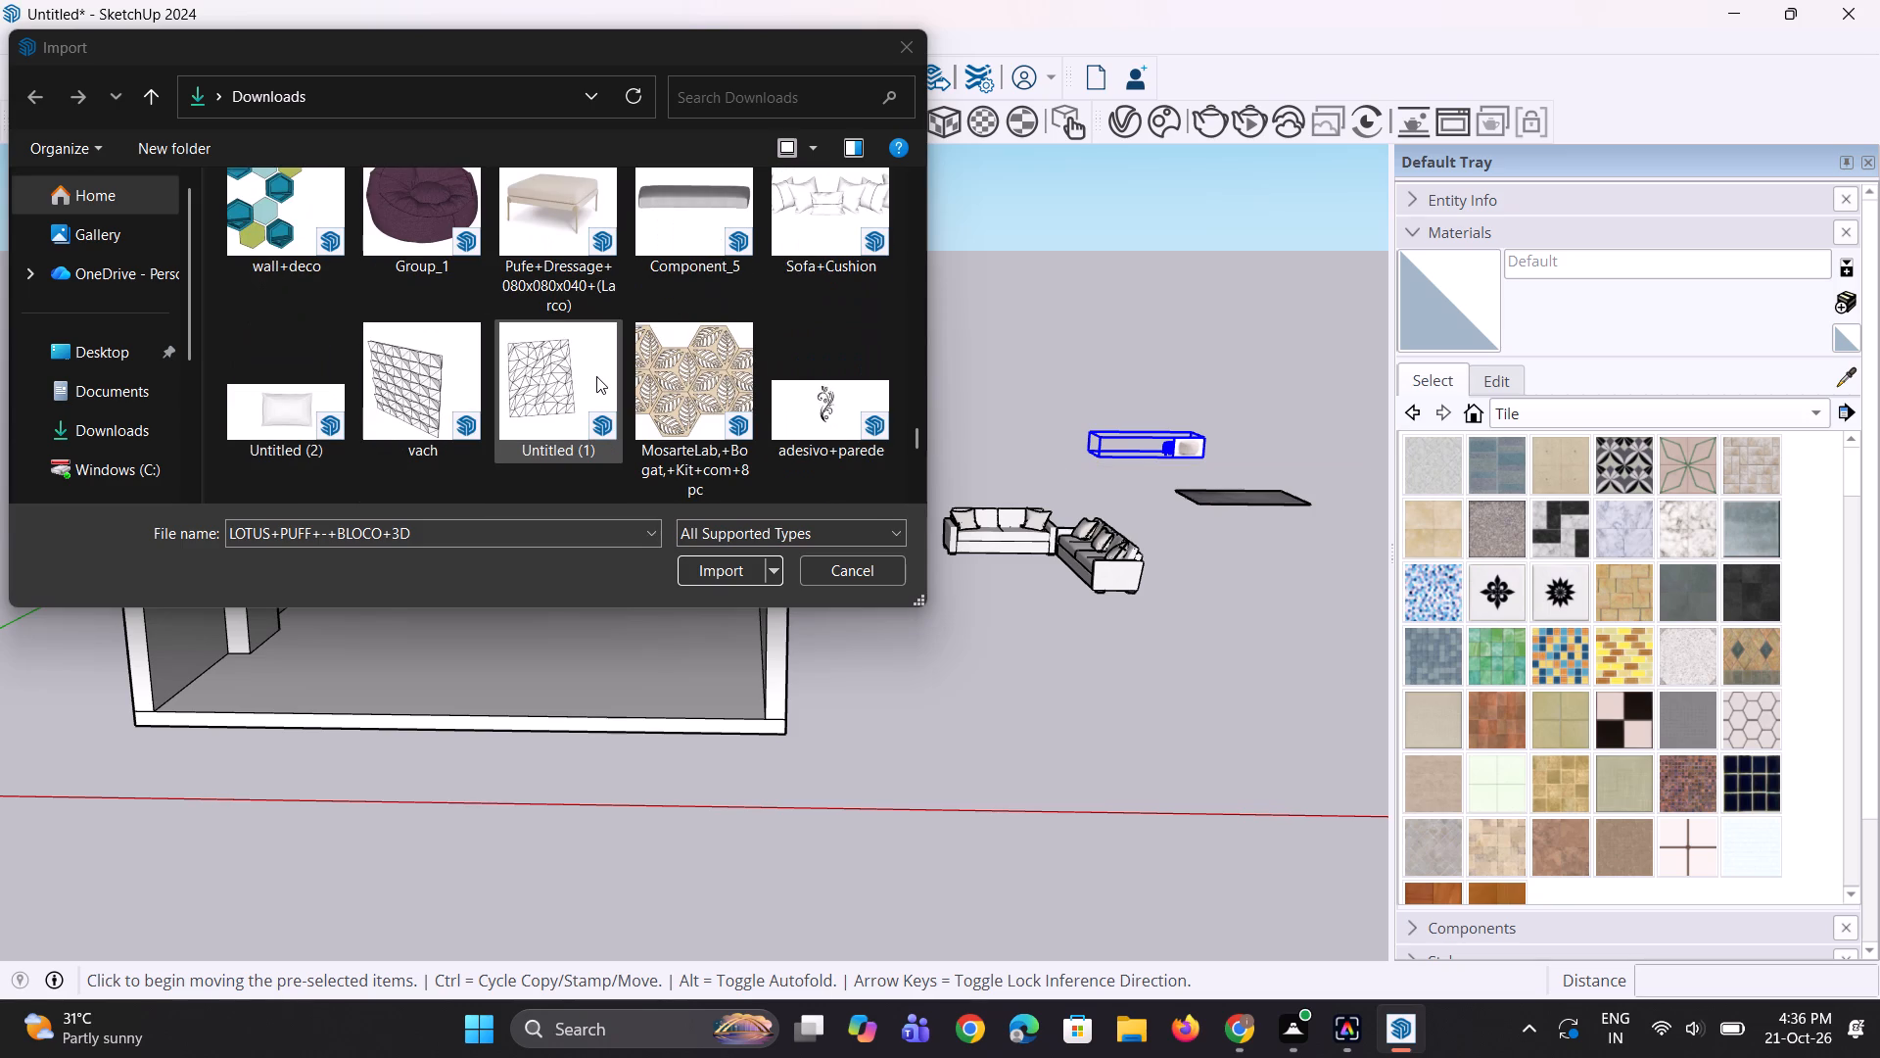
scroll(596, 376, down, 2)
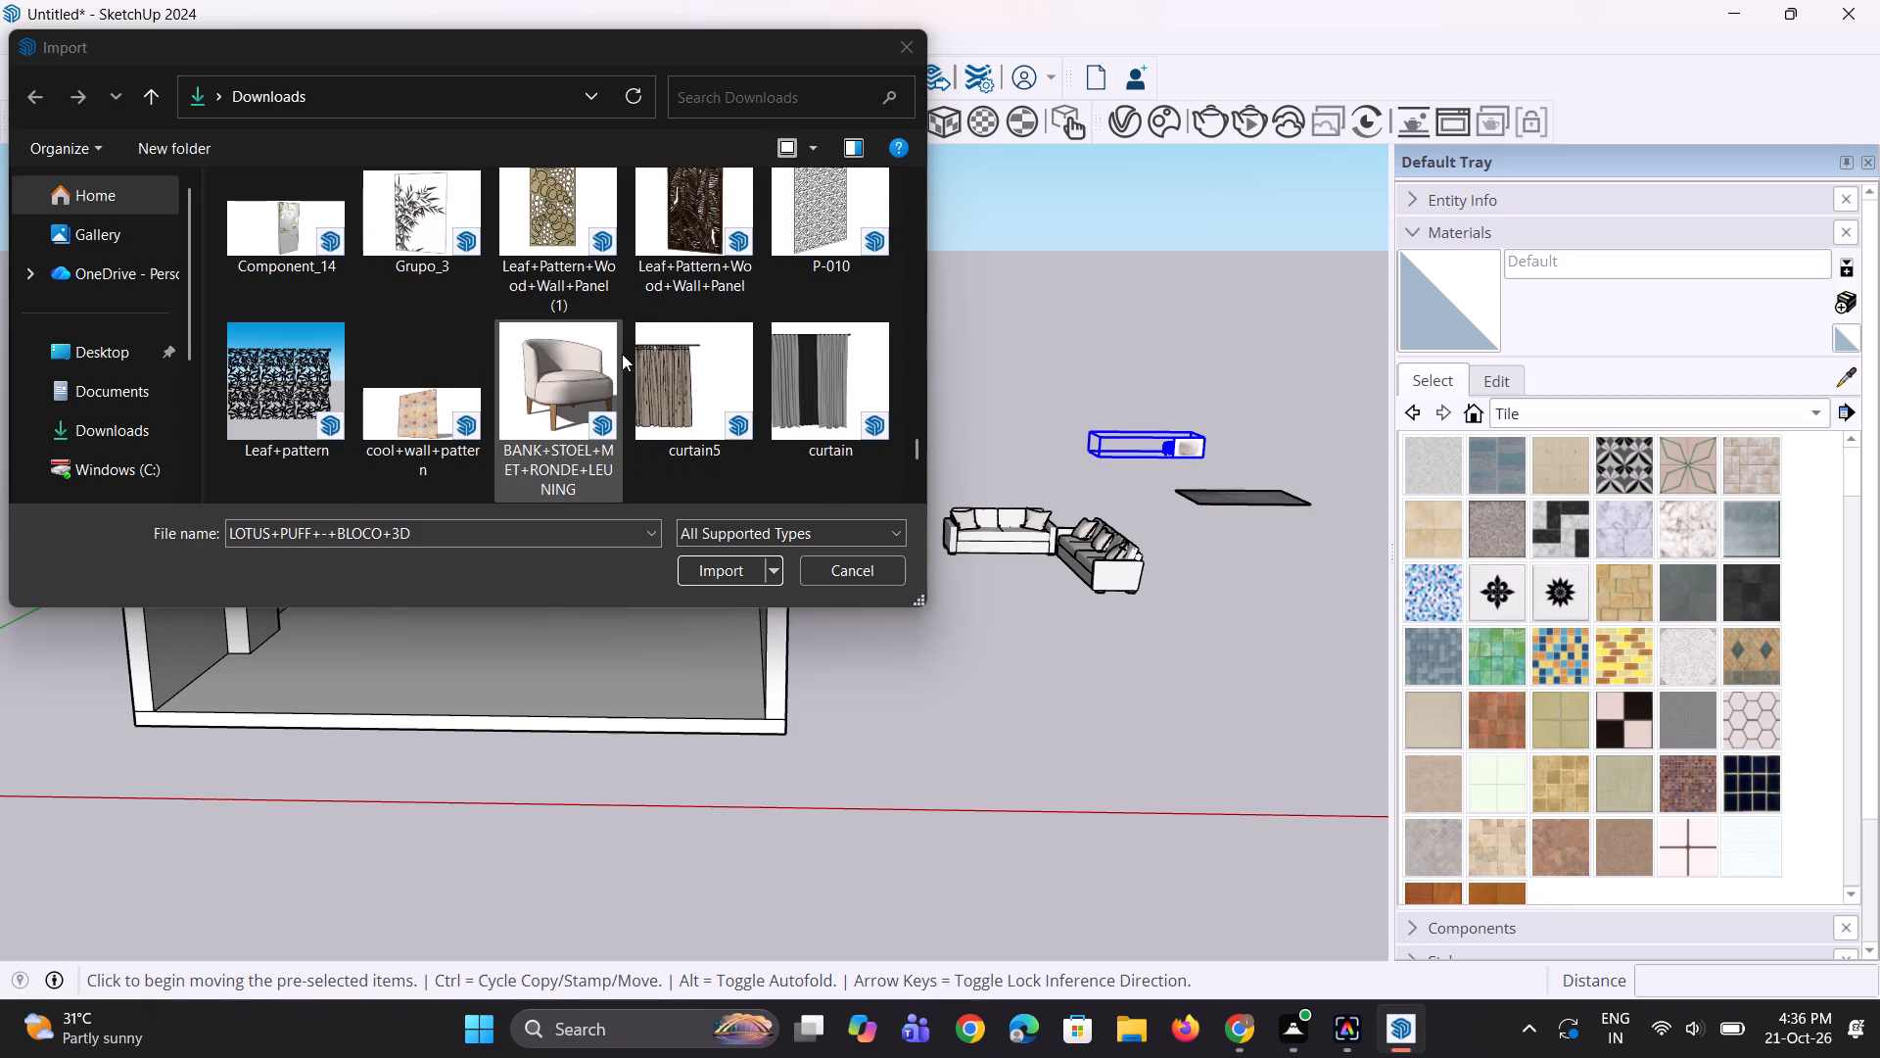
scroll(632, 349, down, 1)
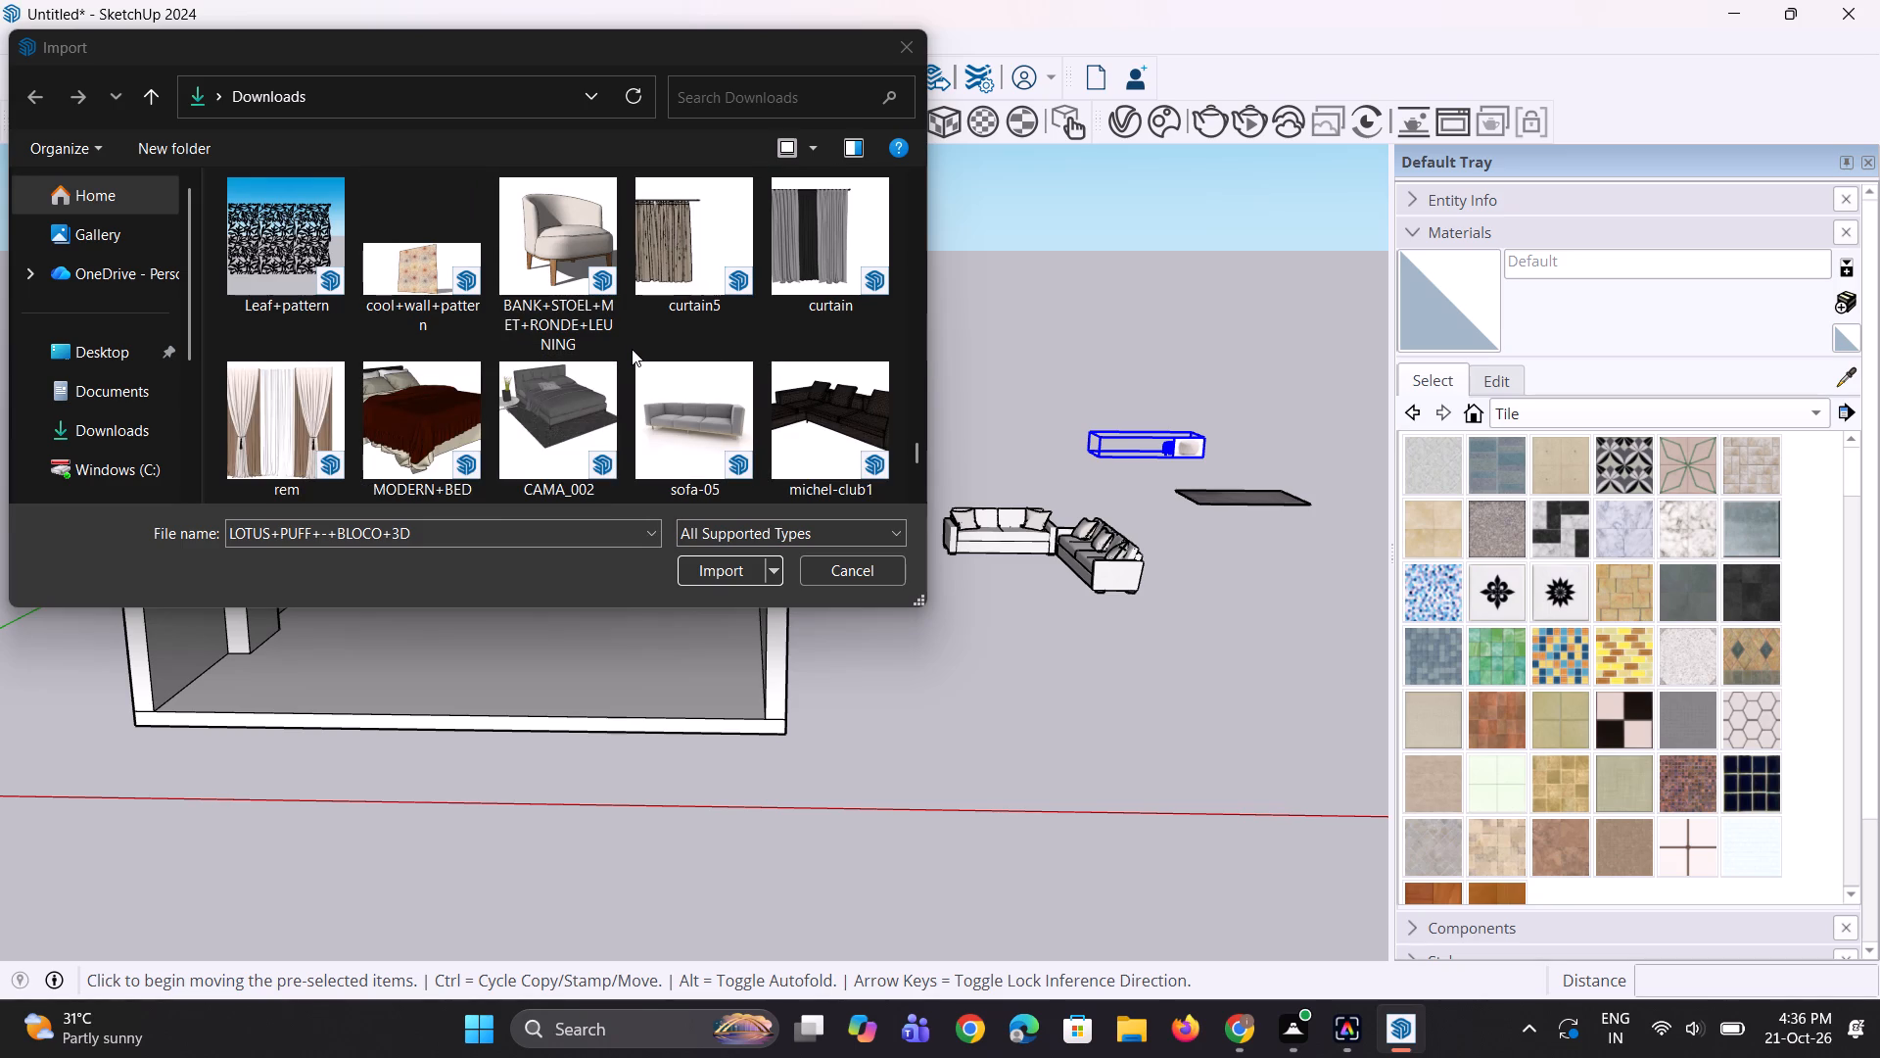
scroll(632, 349, down, 1)
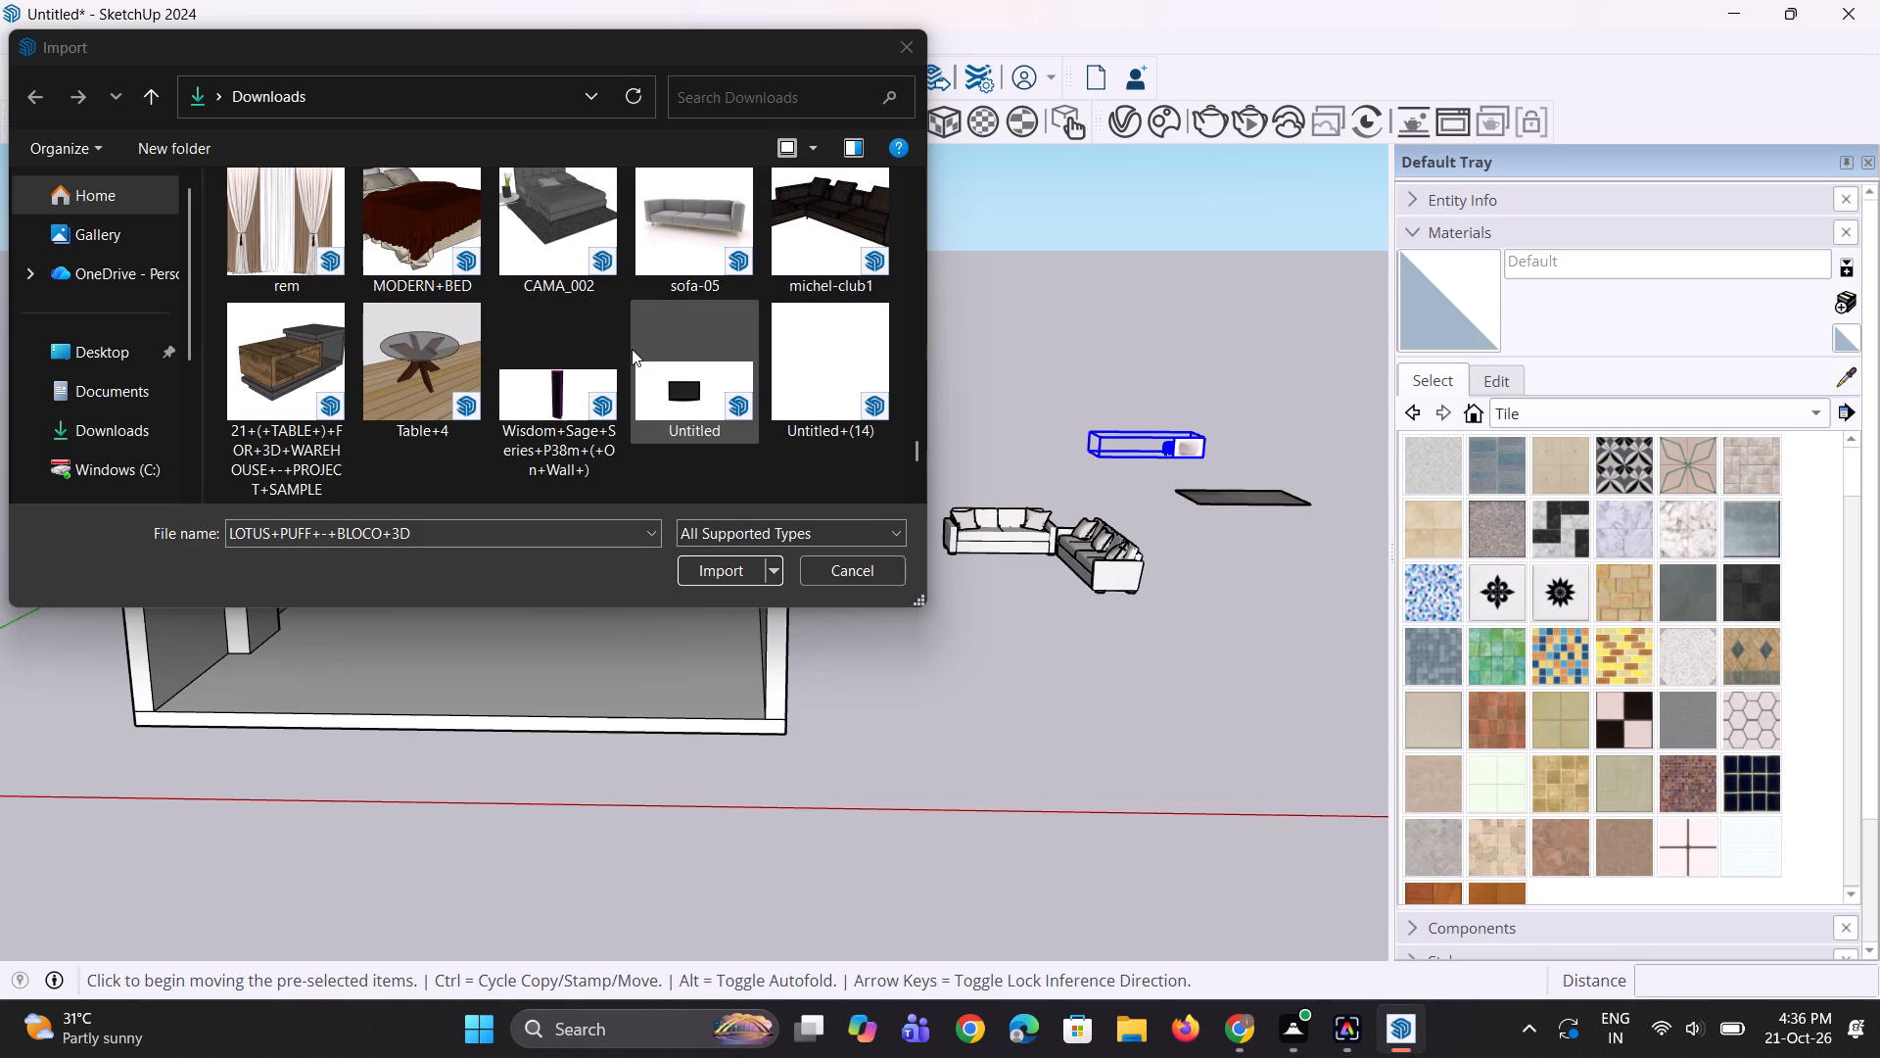
scroll(626, 351, down, 1)
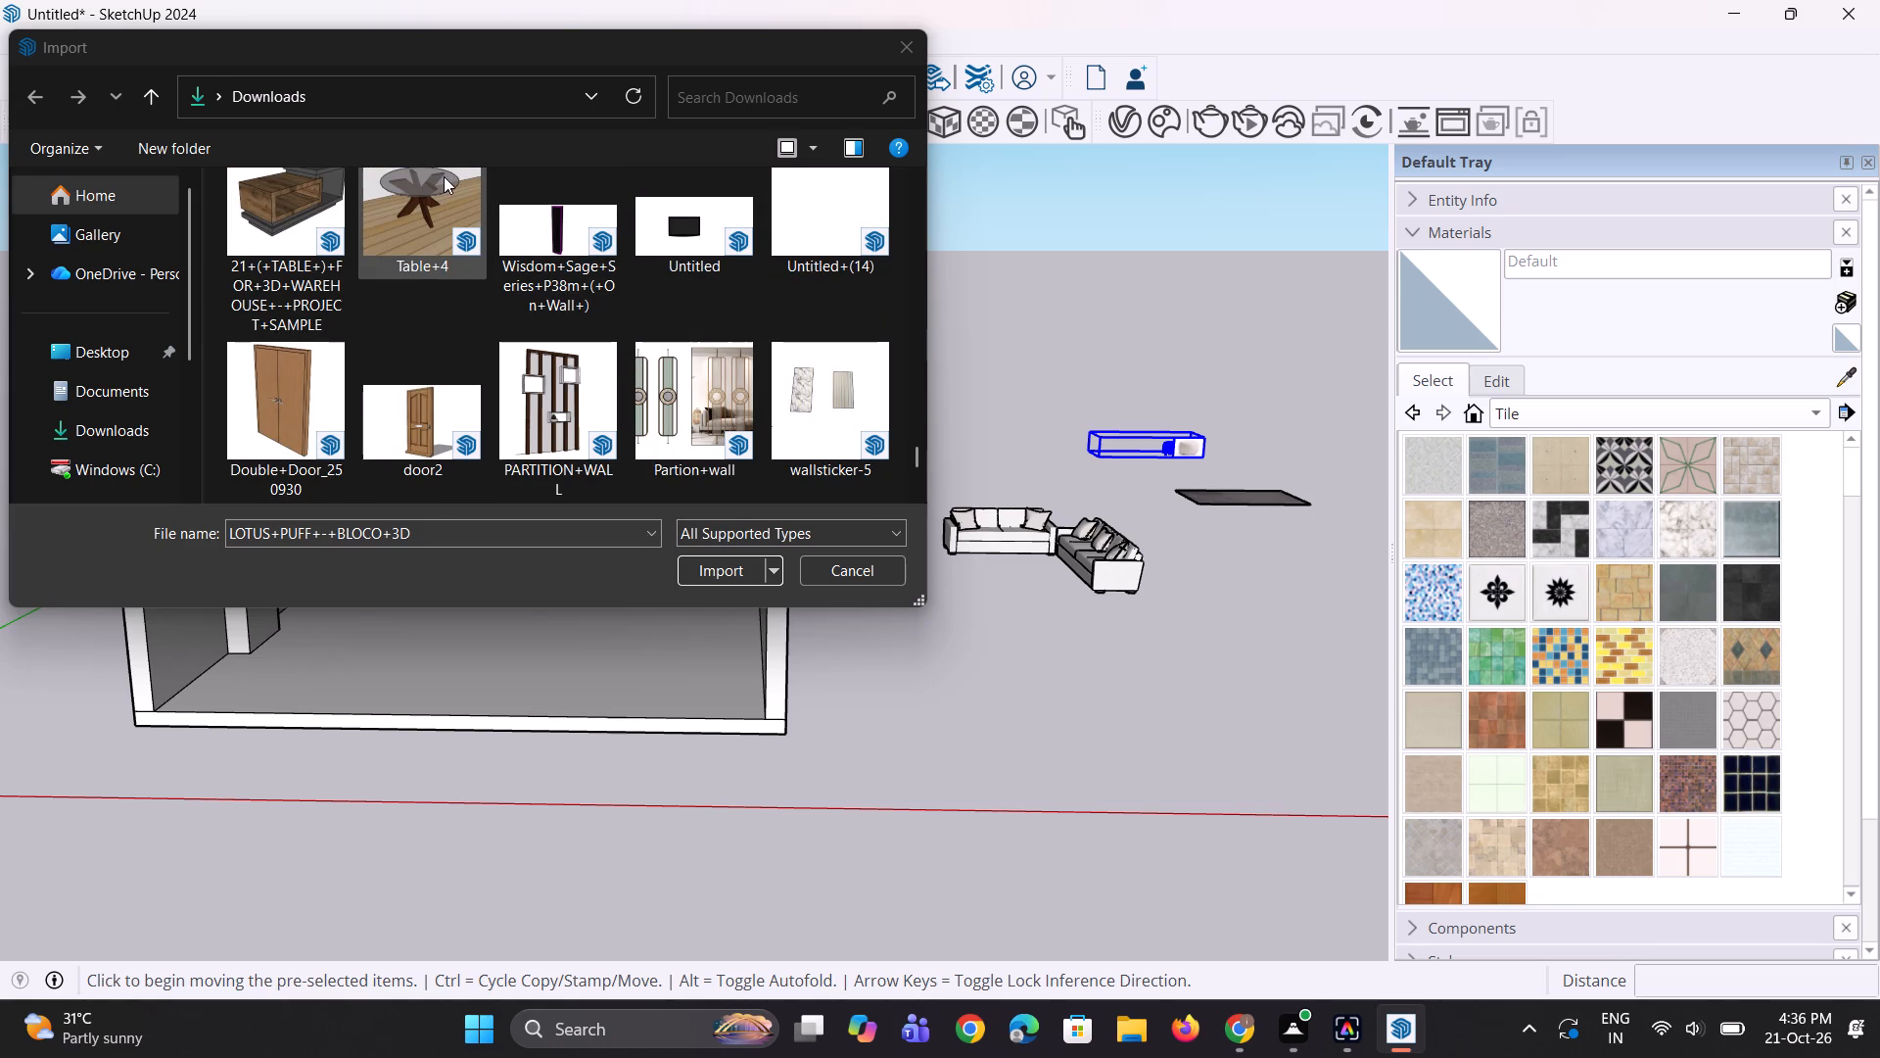
drag(444, 176, 1075, 415)
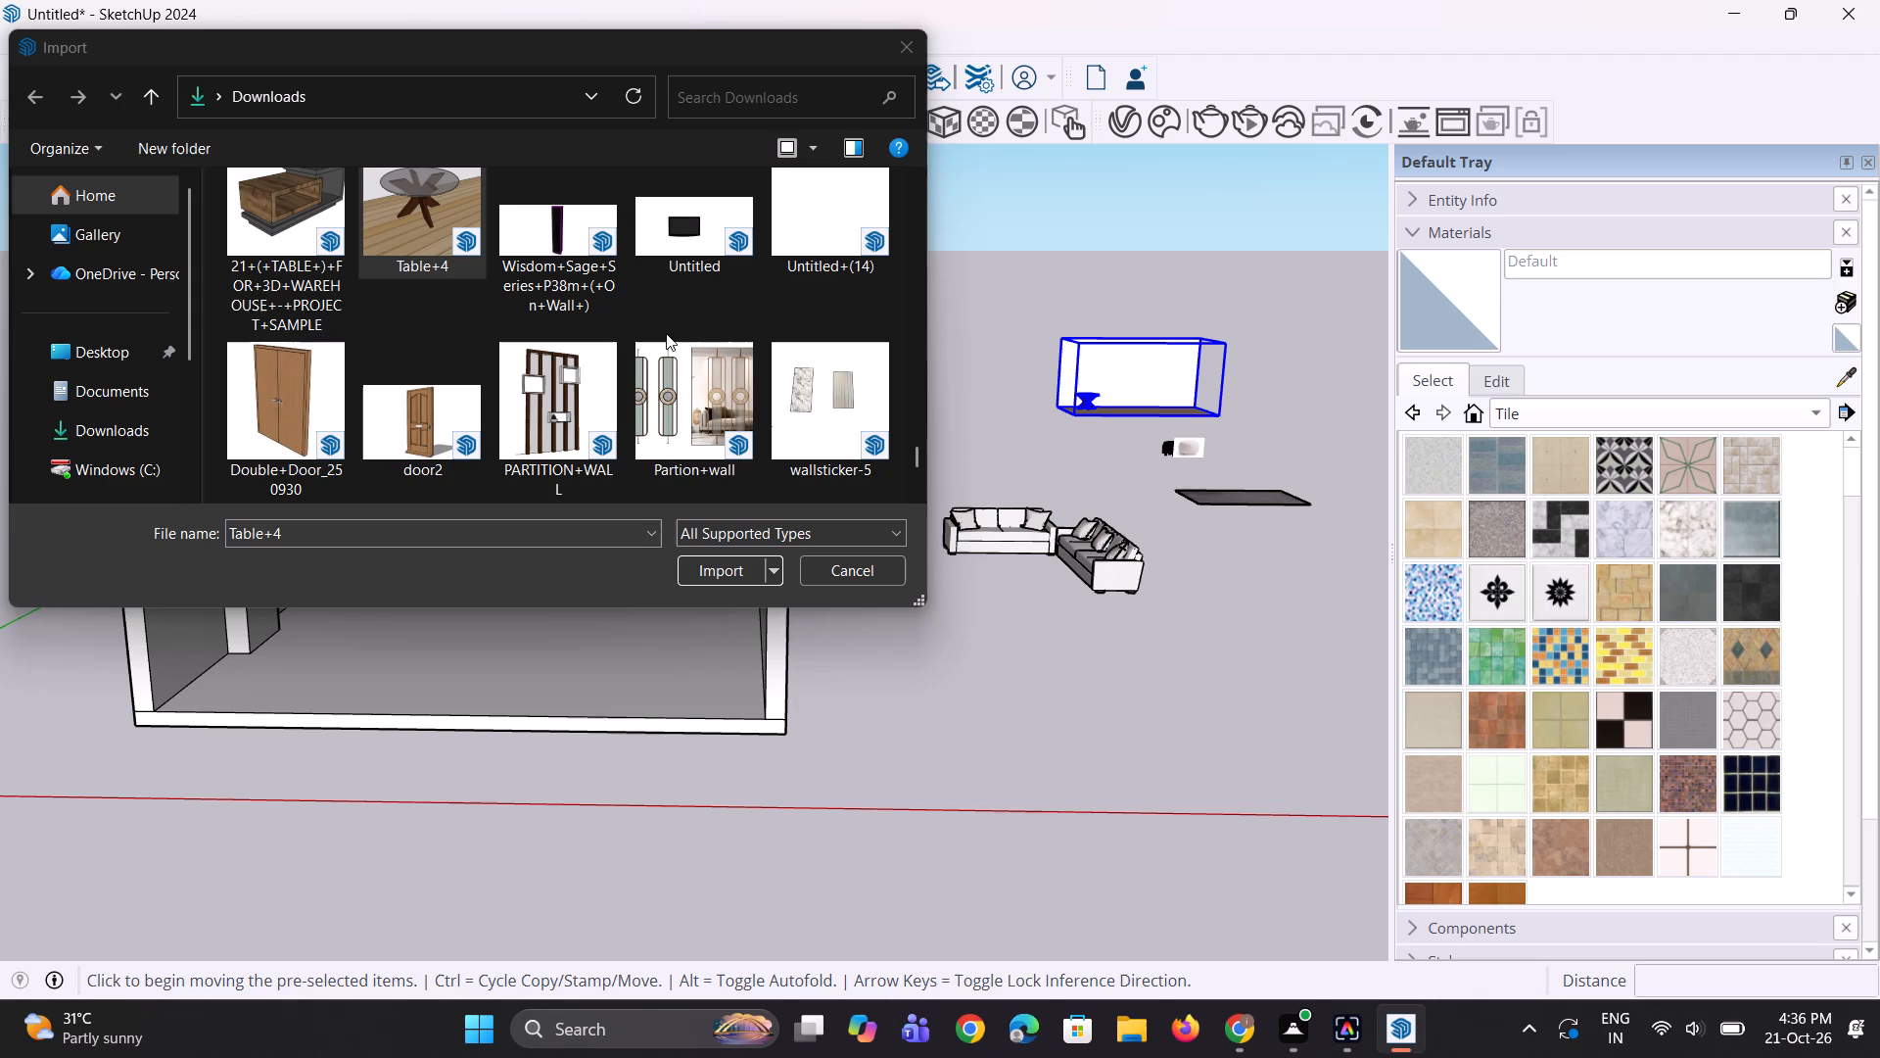
Import the Chair+0019 model from Downloads and place it outside the hall, beside the round glass table.
scroll(666, 331, down, 3)
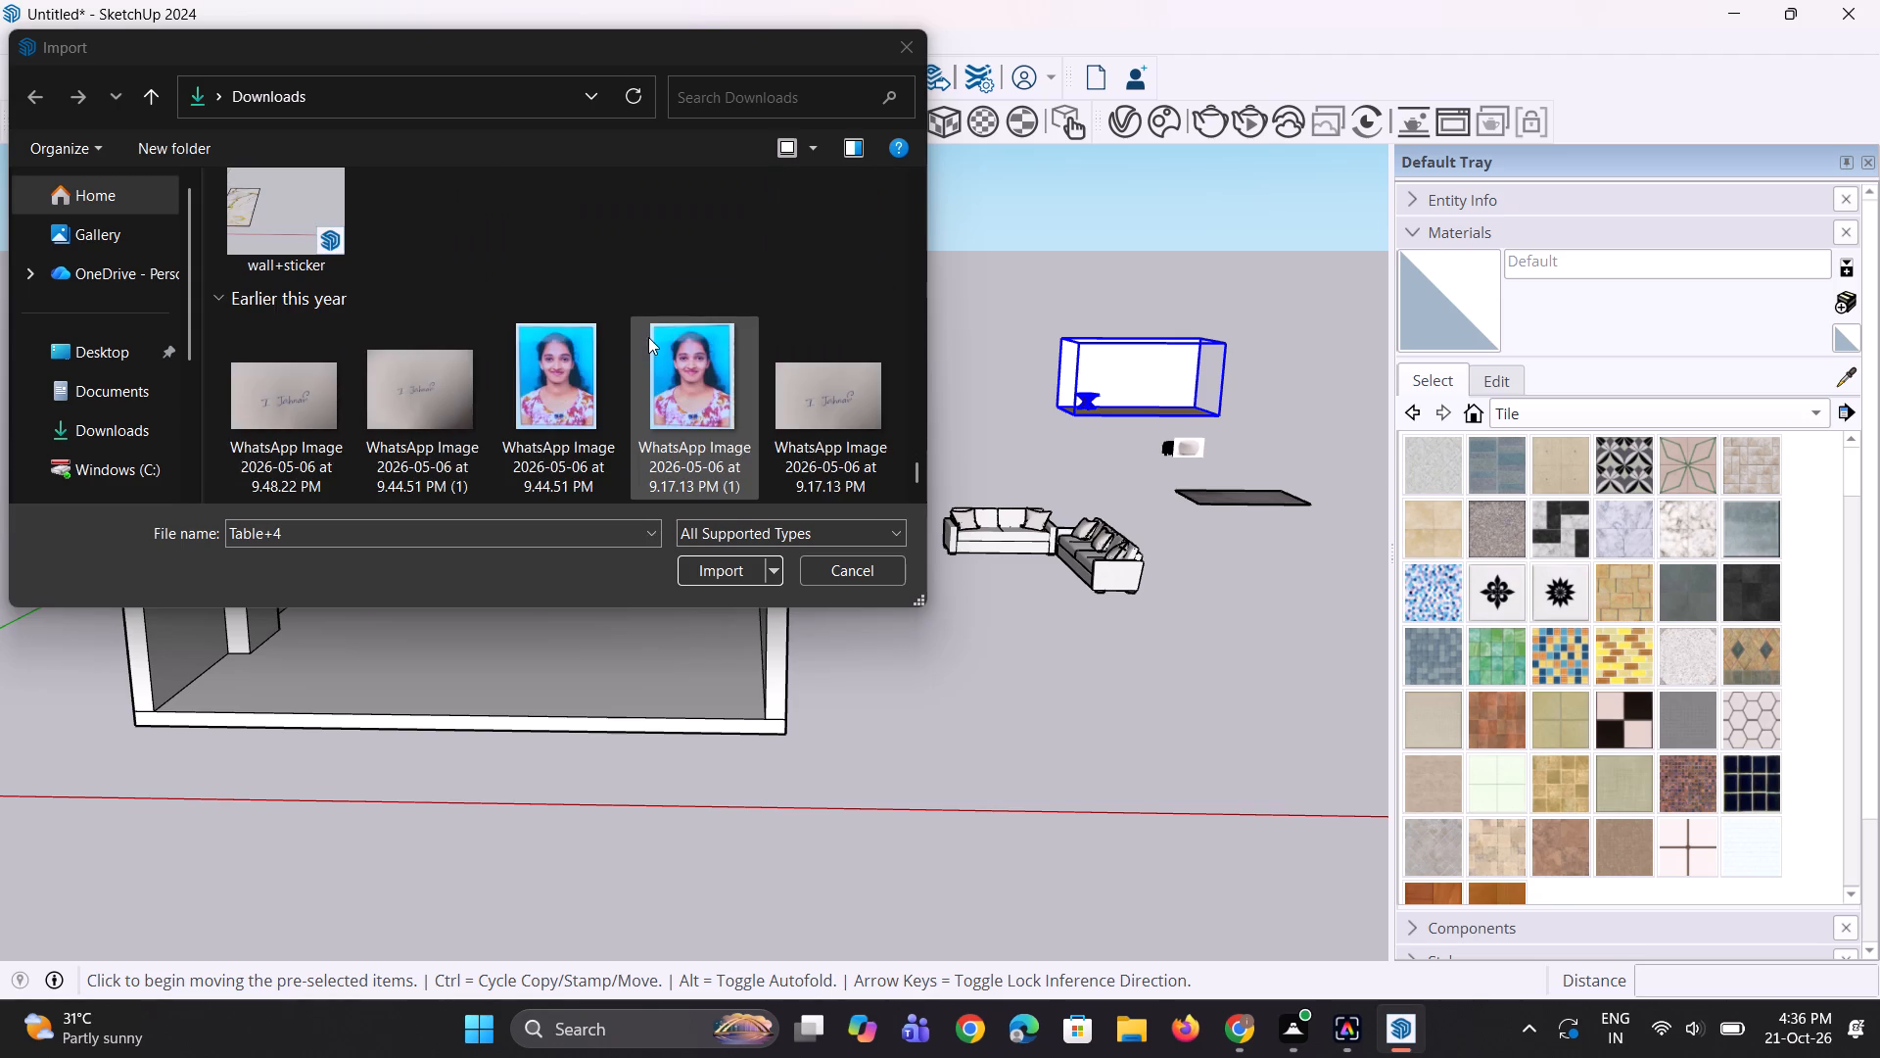
scroll(642, 346, up, 8)
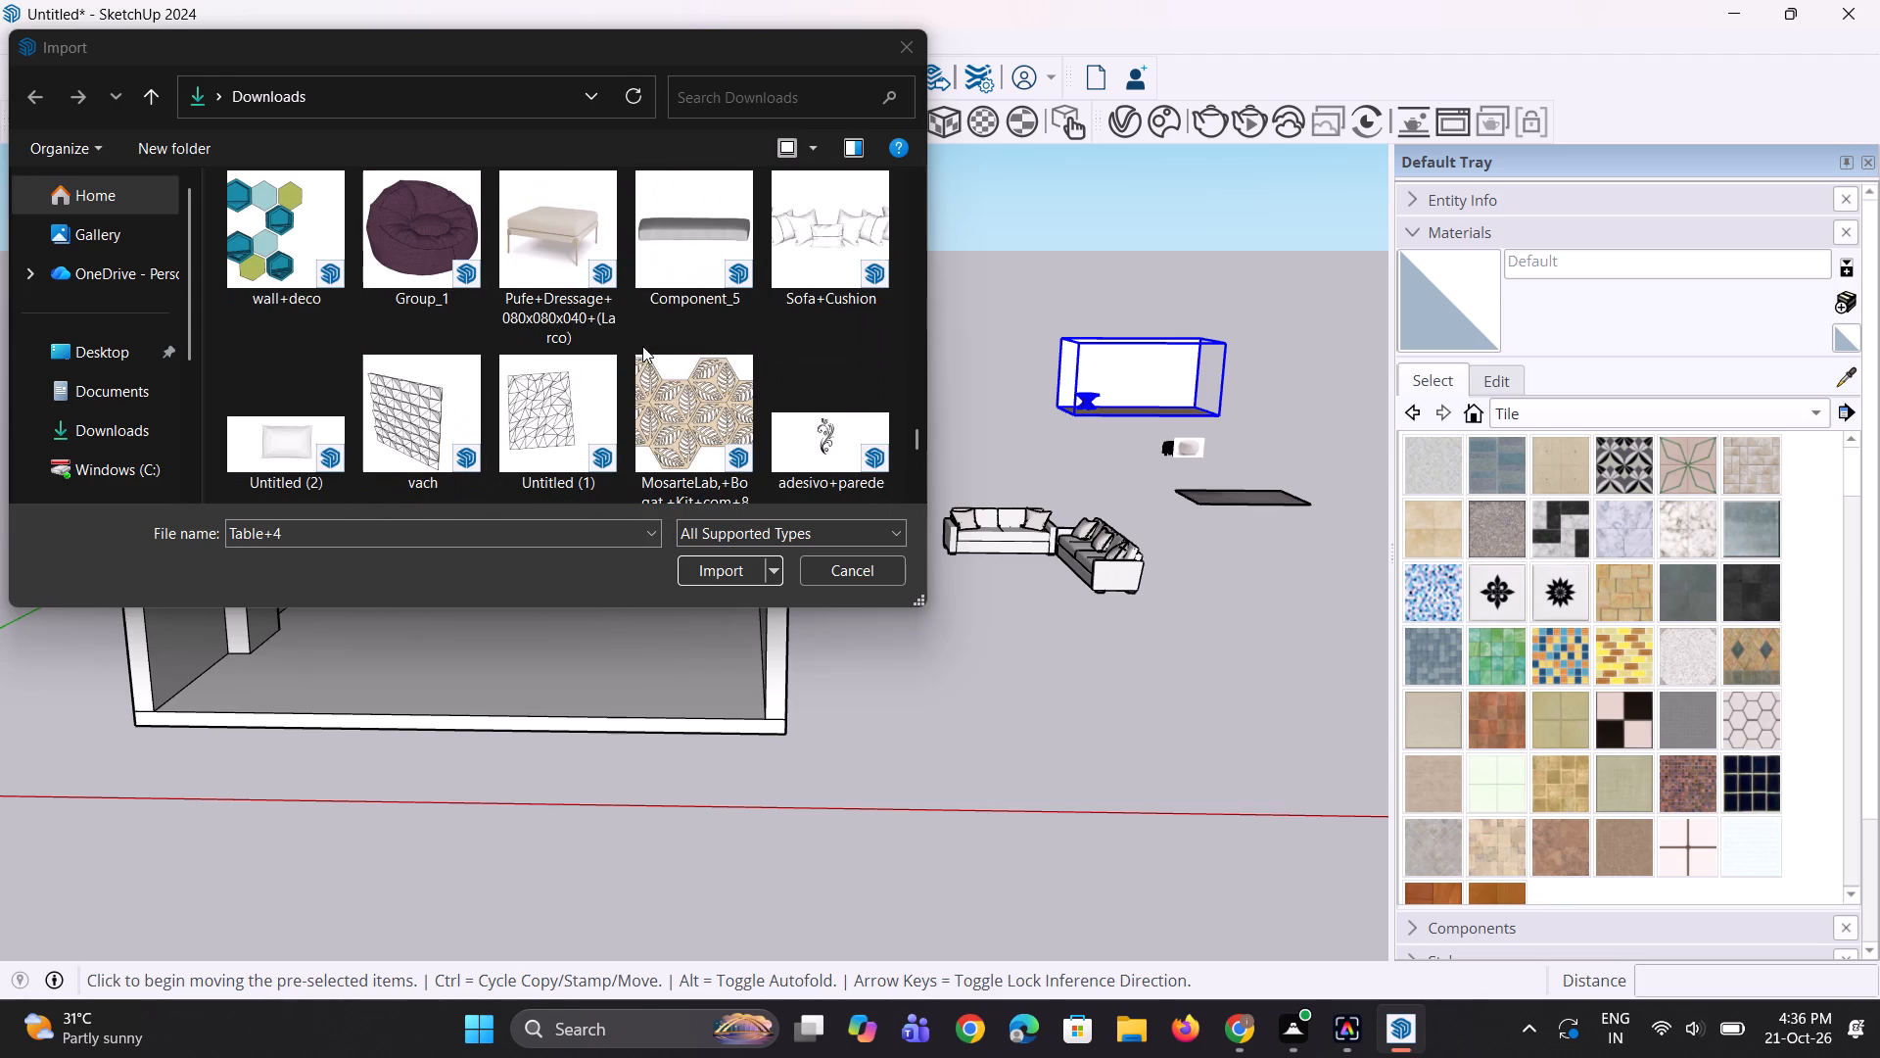
scroll(642, 346, up, 2)
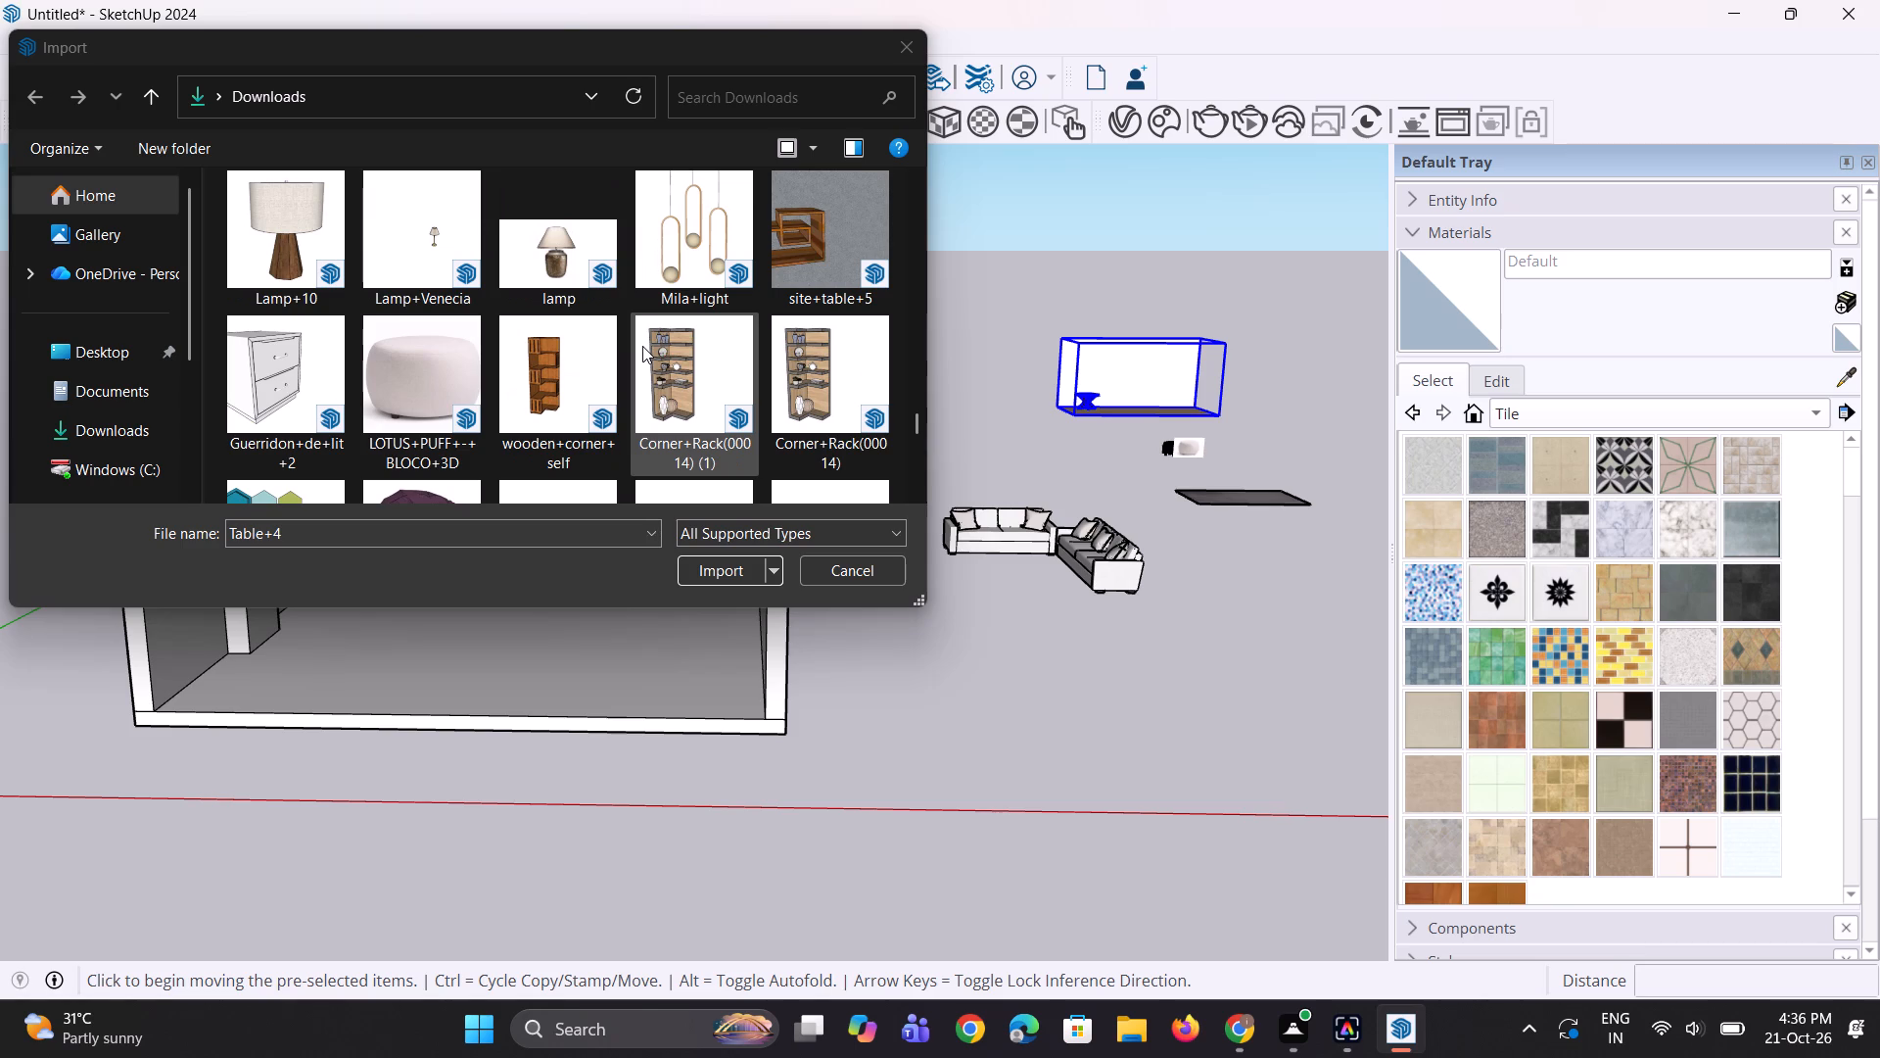
scroll(642, 346, up, 2)
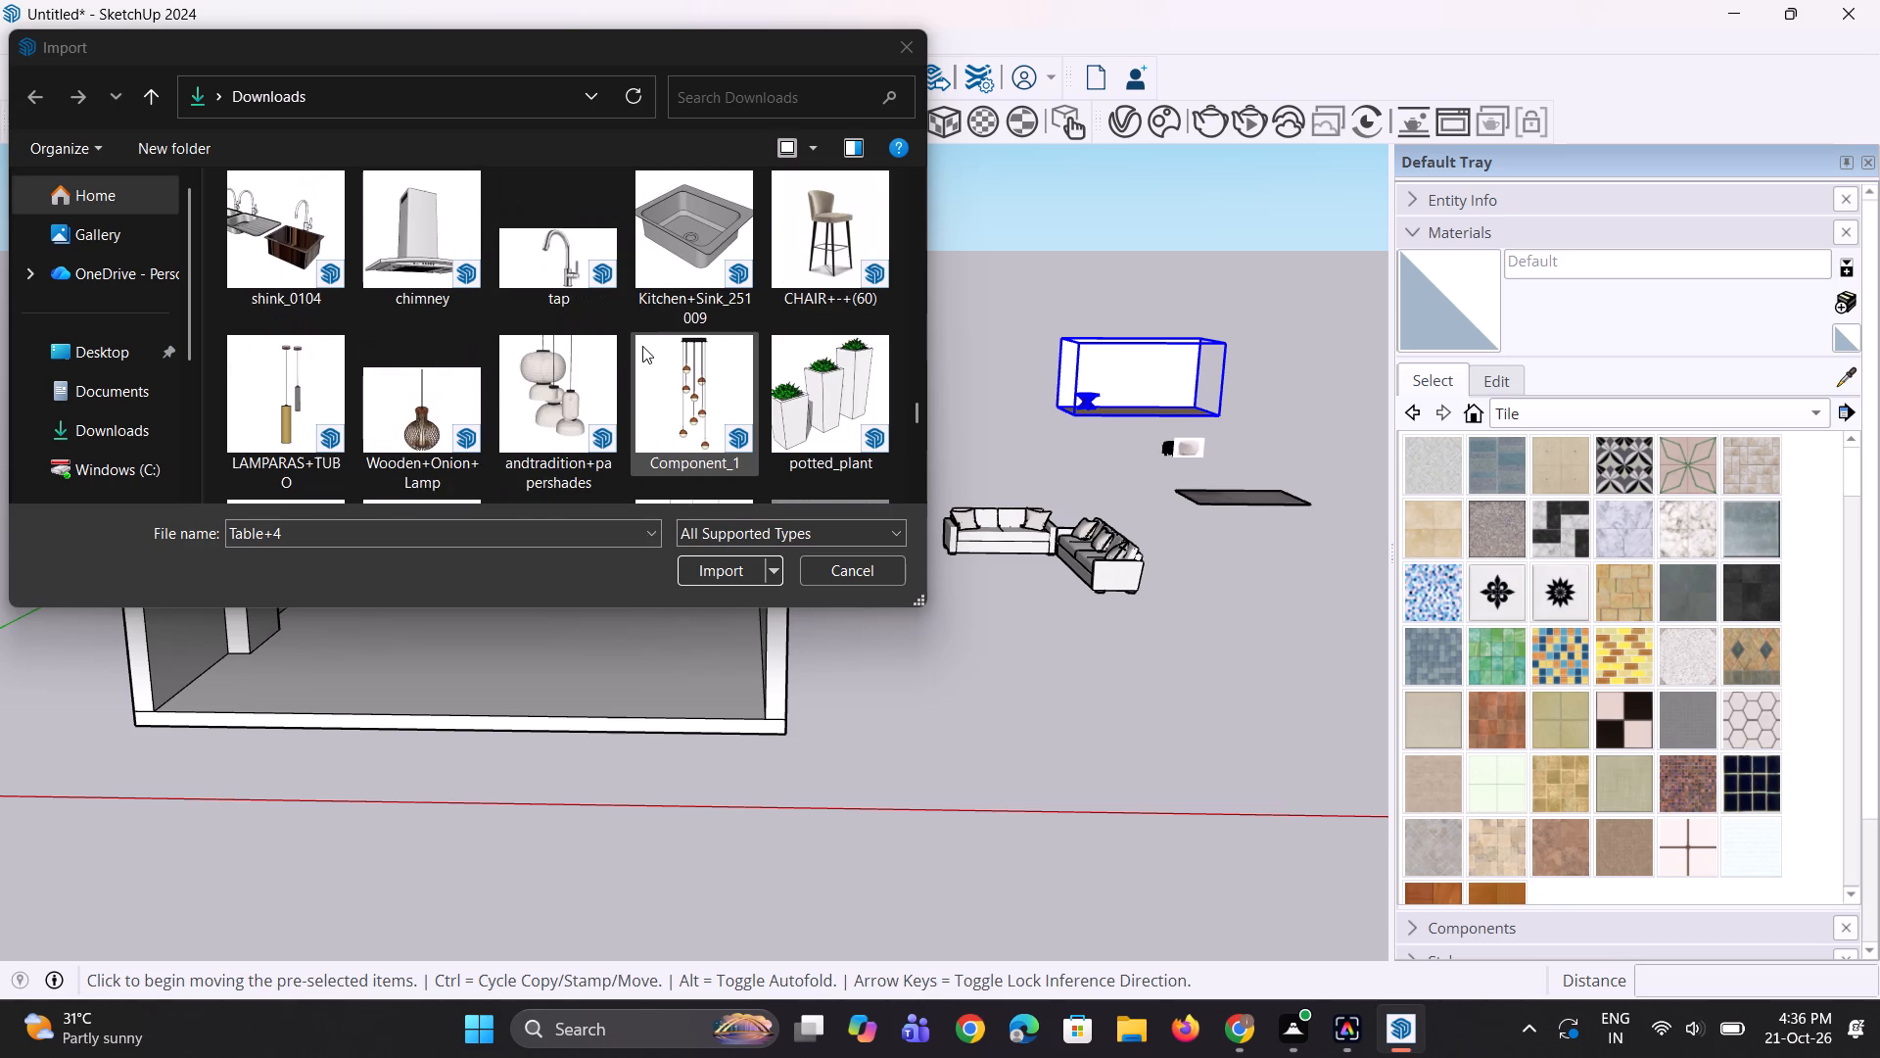
scroll(642, 346, up, 1)
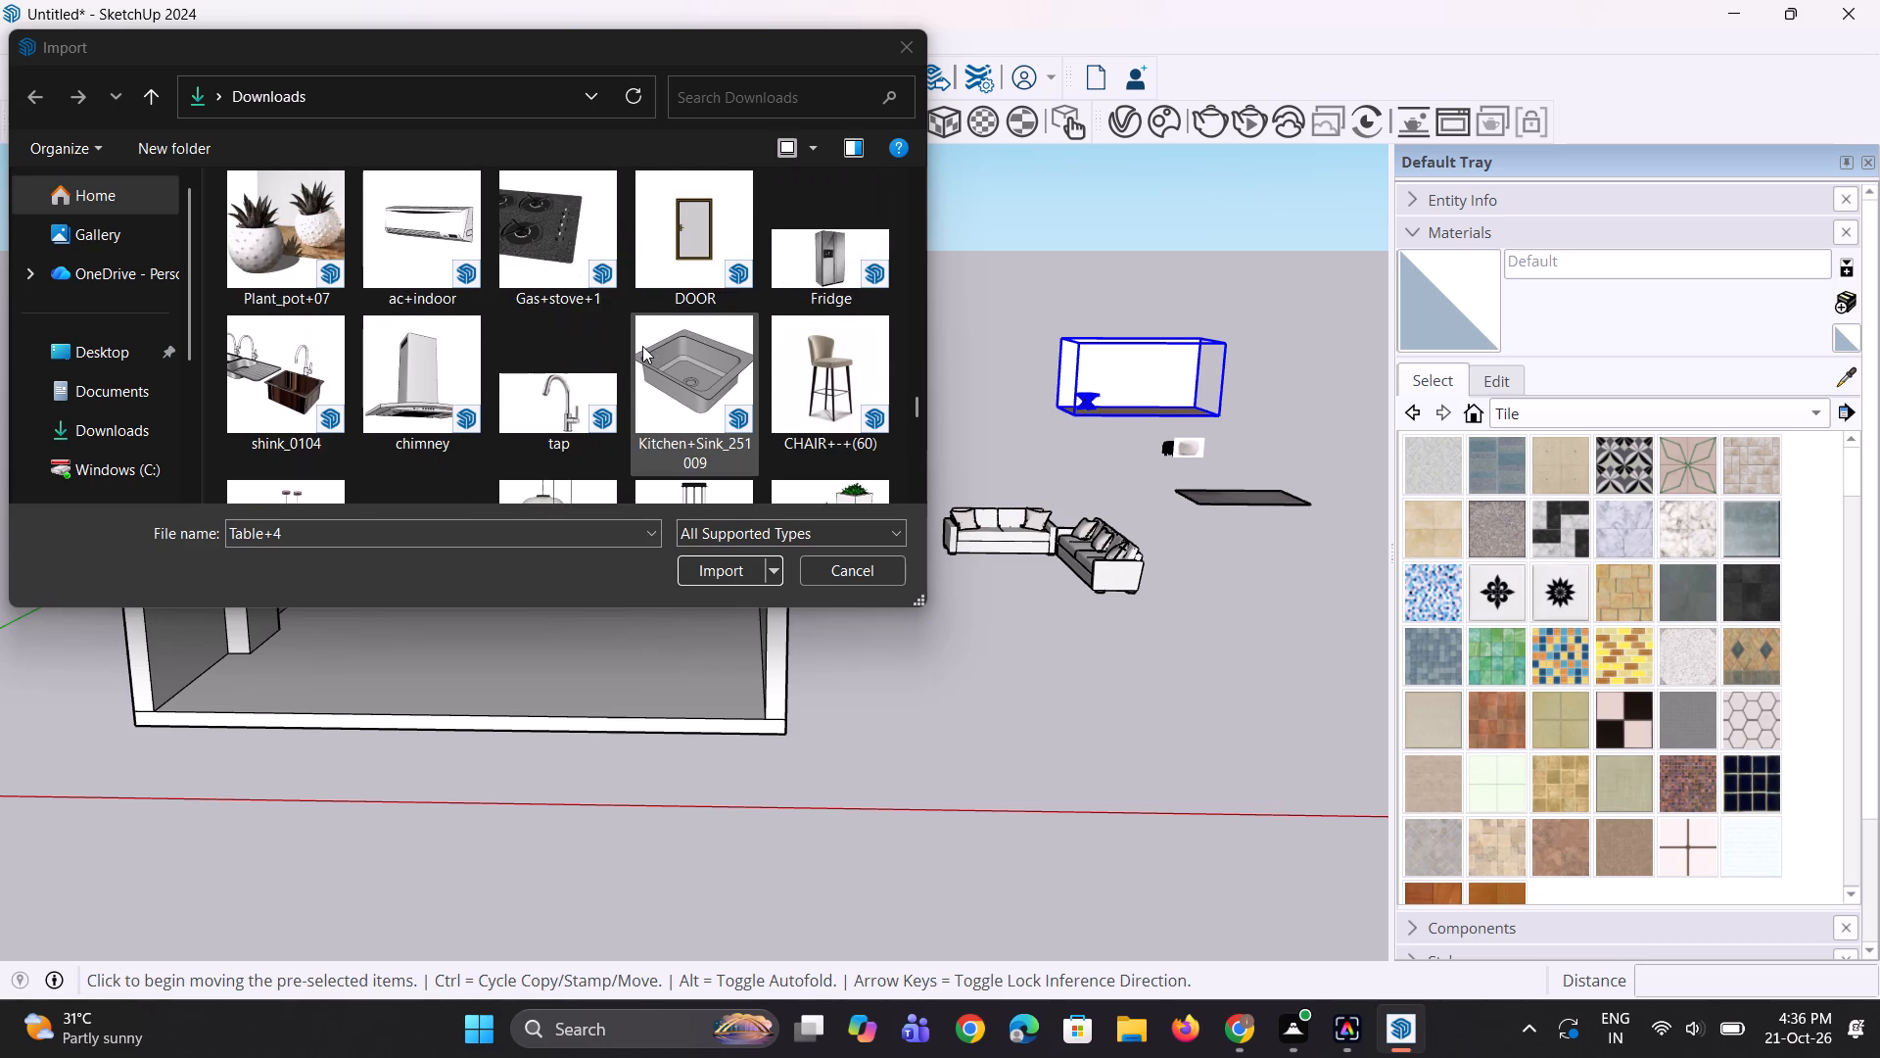
scroll(642, 346, up, 3)
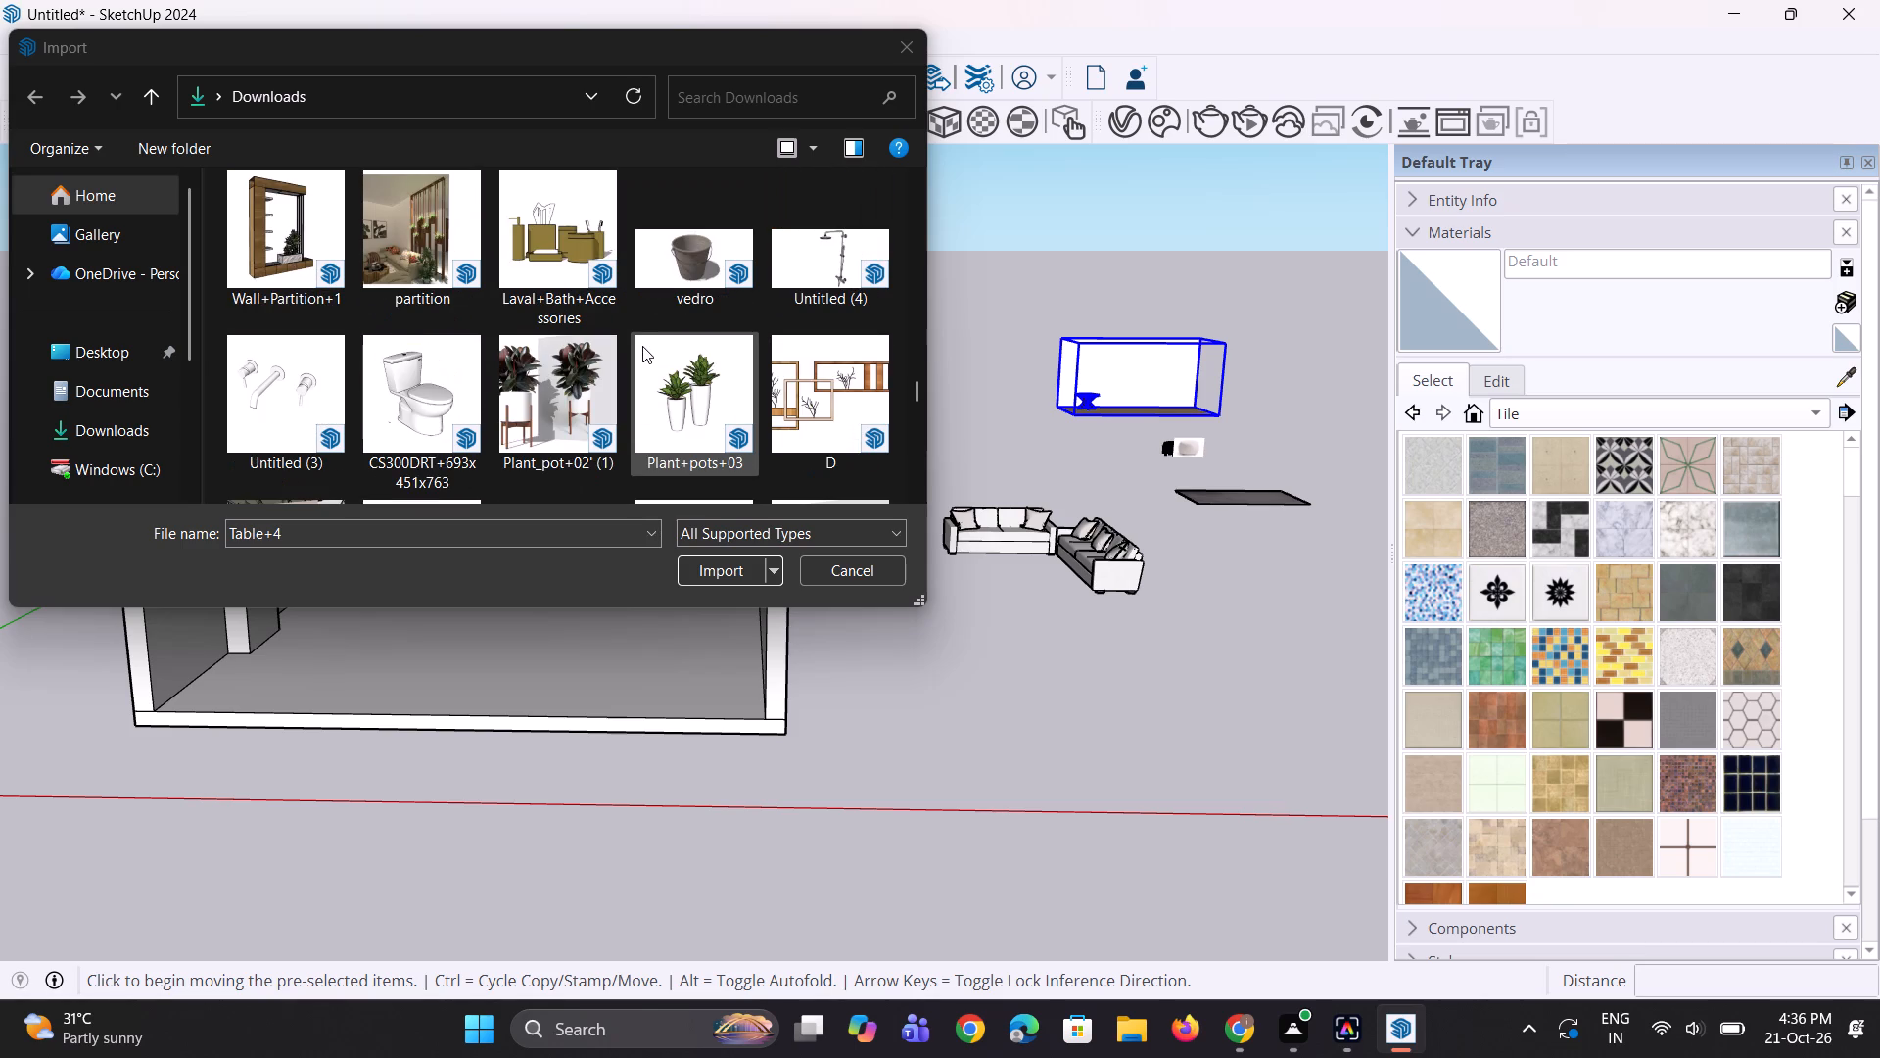
scroll(642, 346, up, 3)
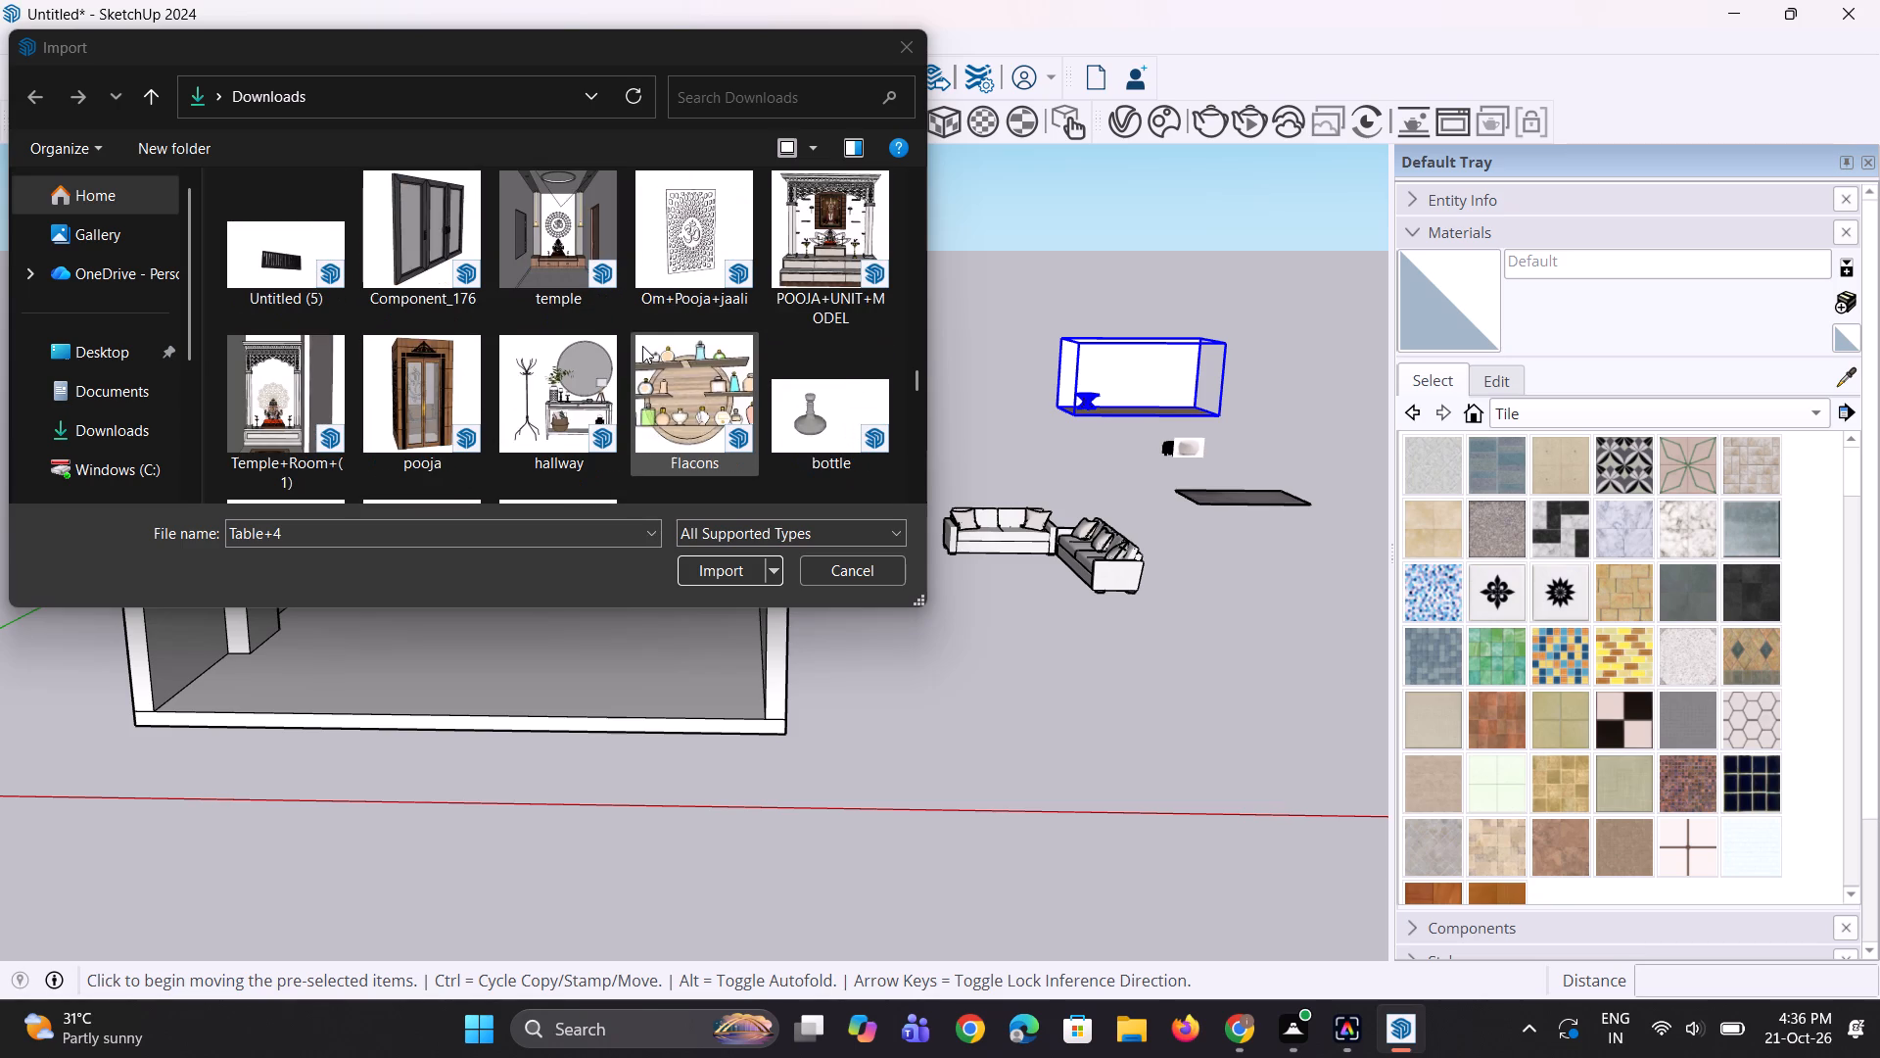
scroll(642, 346, up, 2)
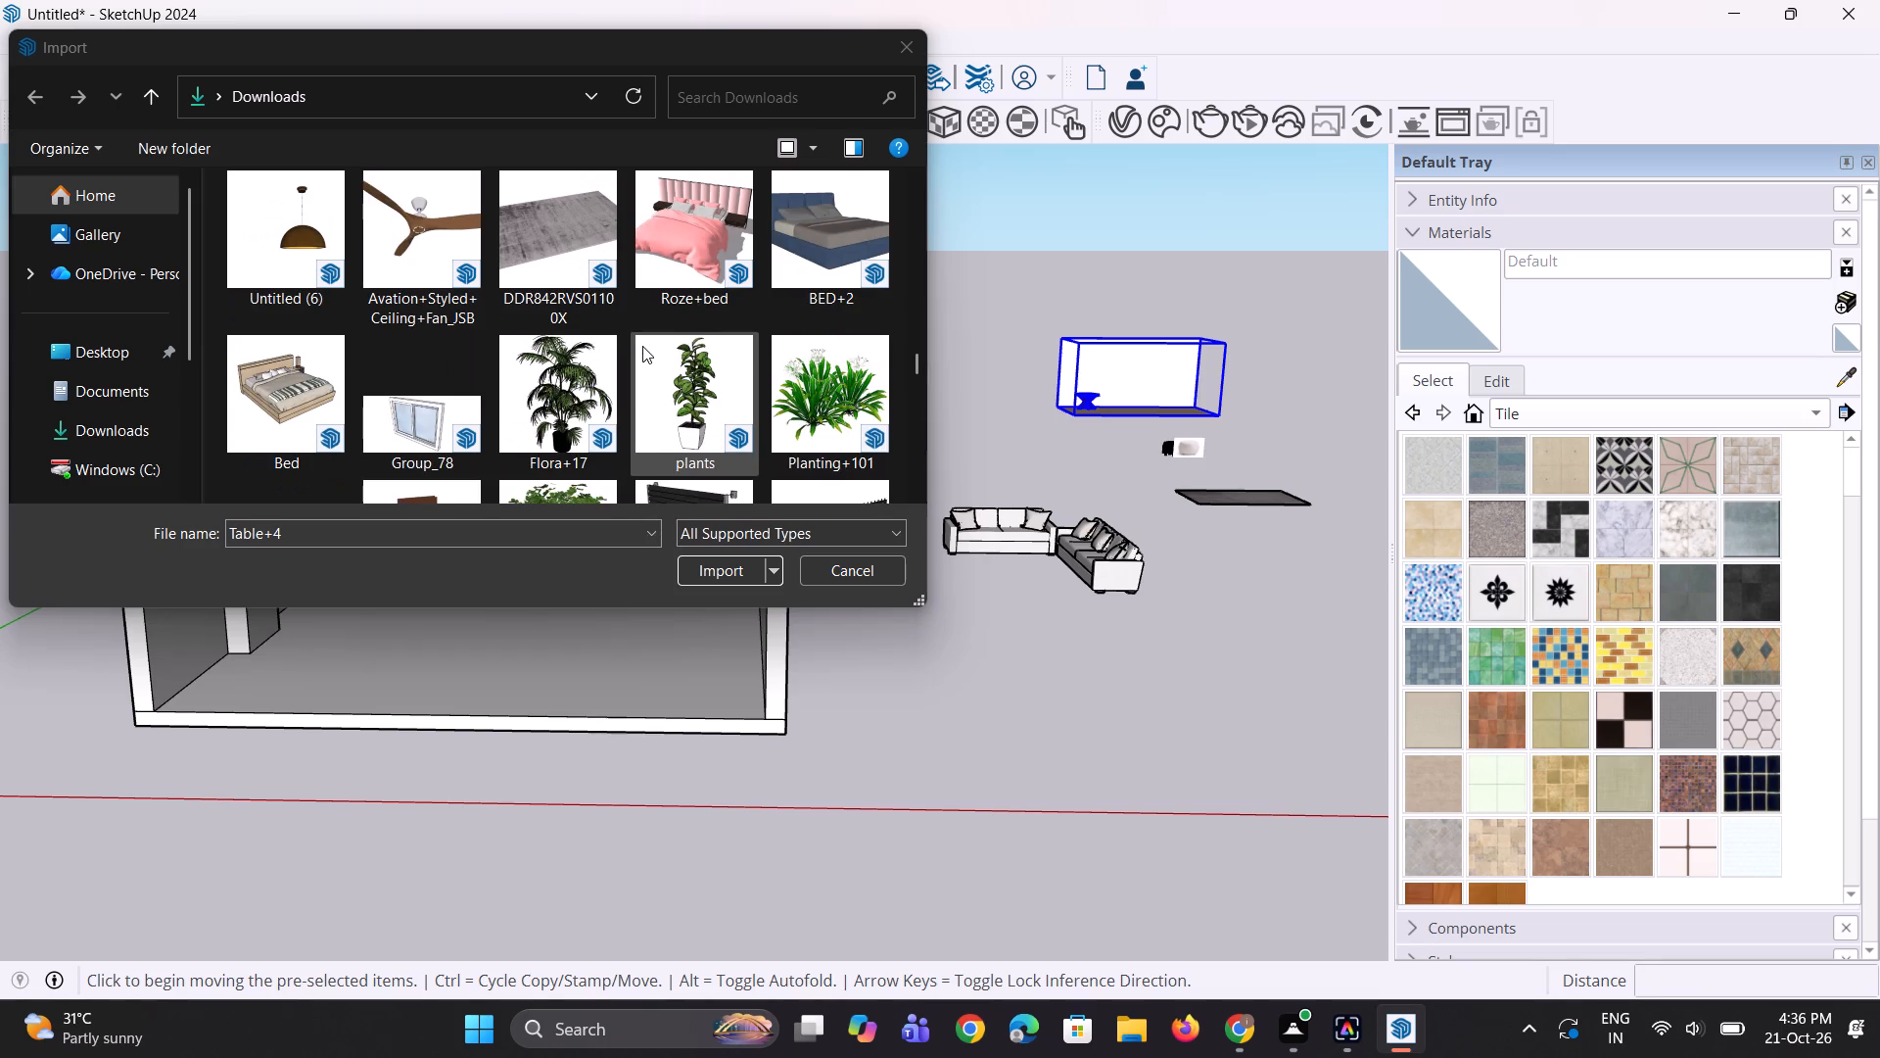
scroll(655, 353, up, 2)
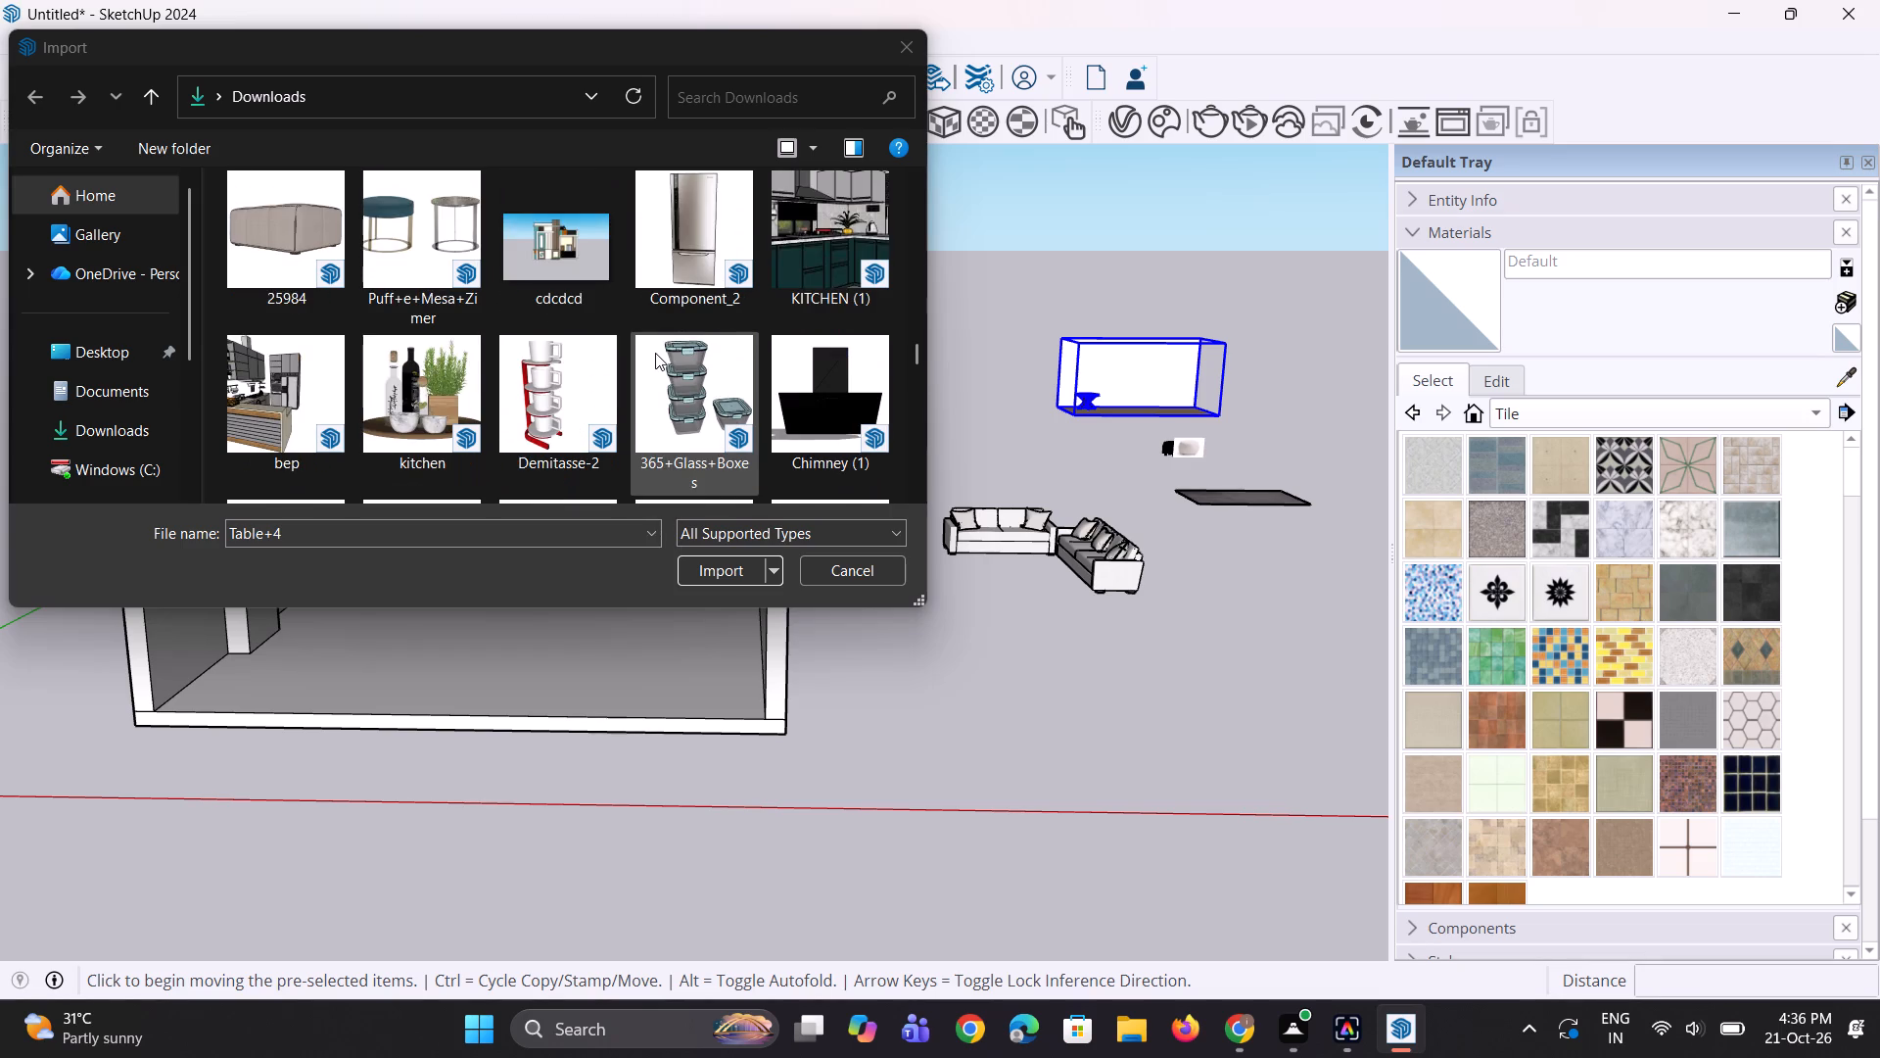
scroll(655, 353, up, 2)
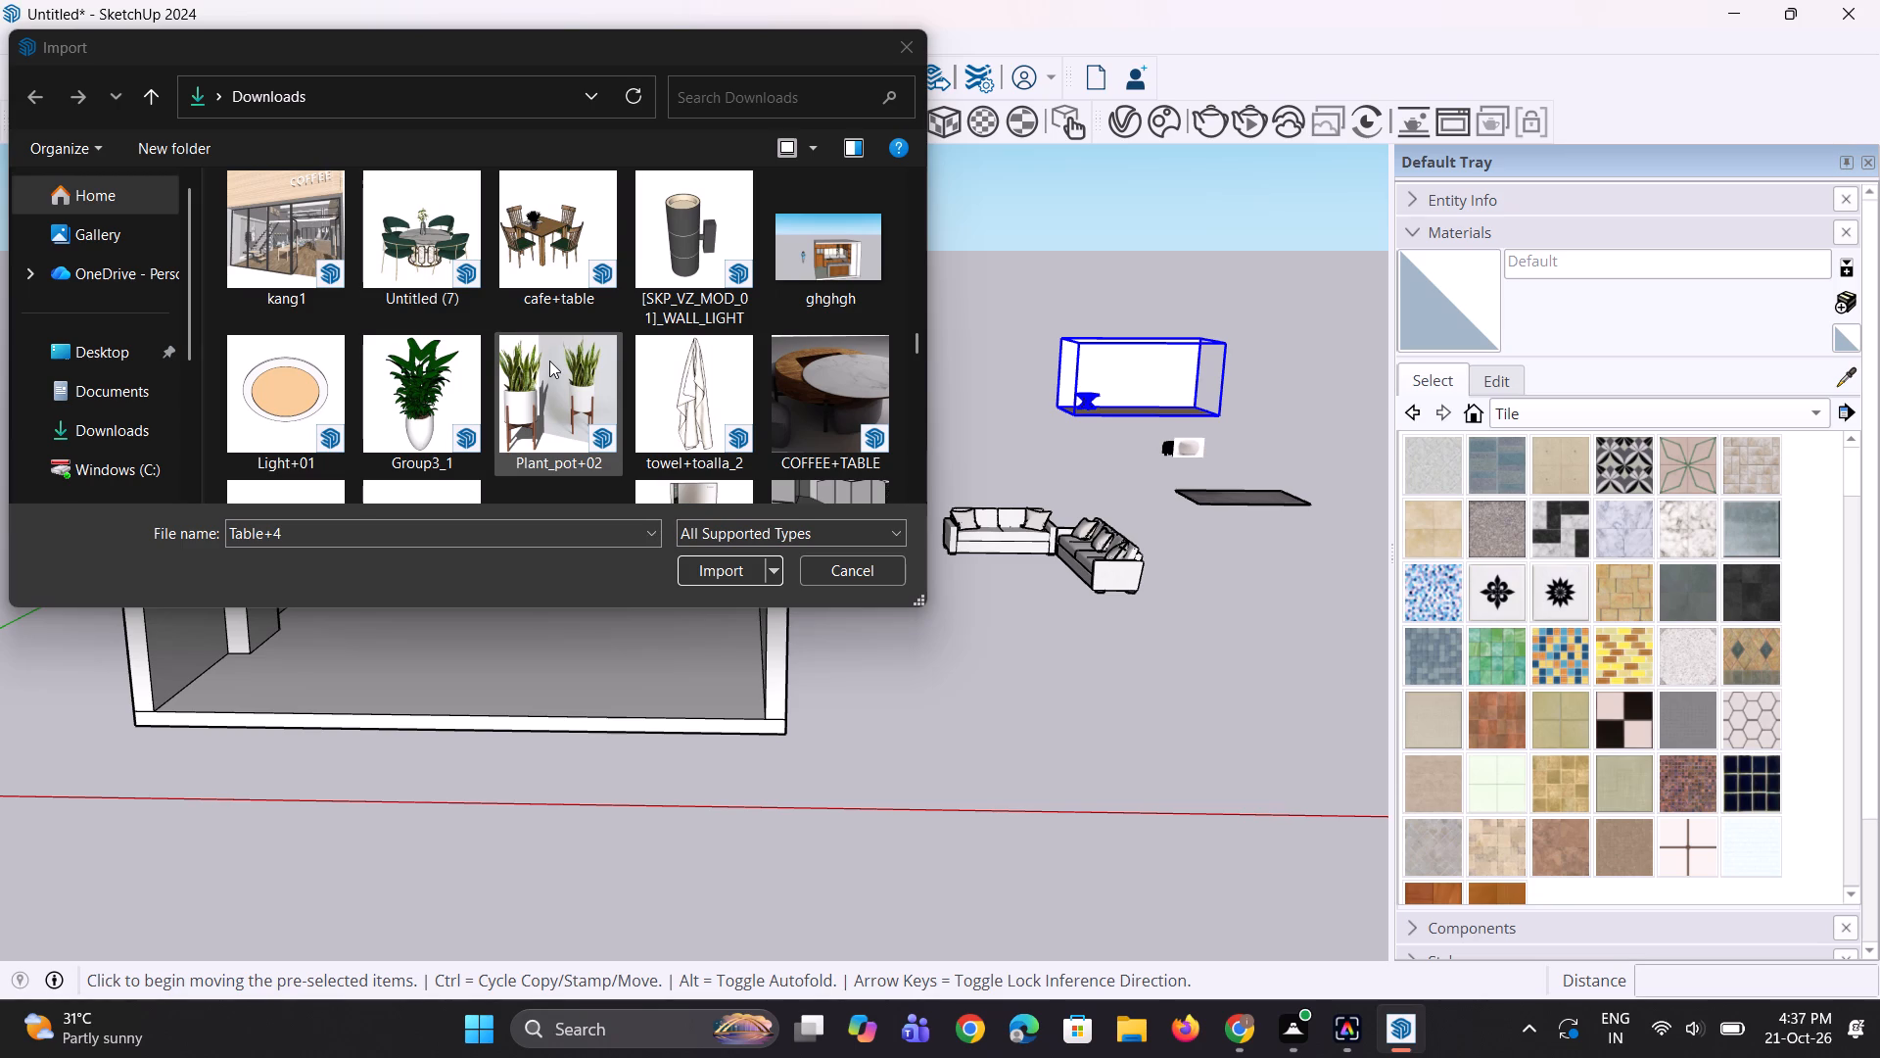
scroll(549, 361, up, 2)
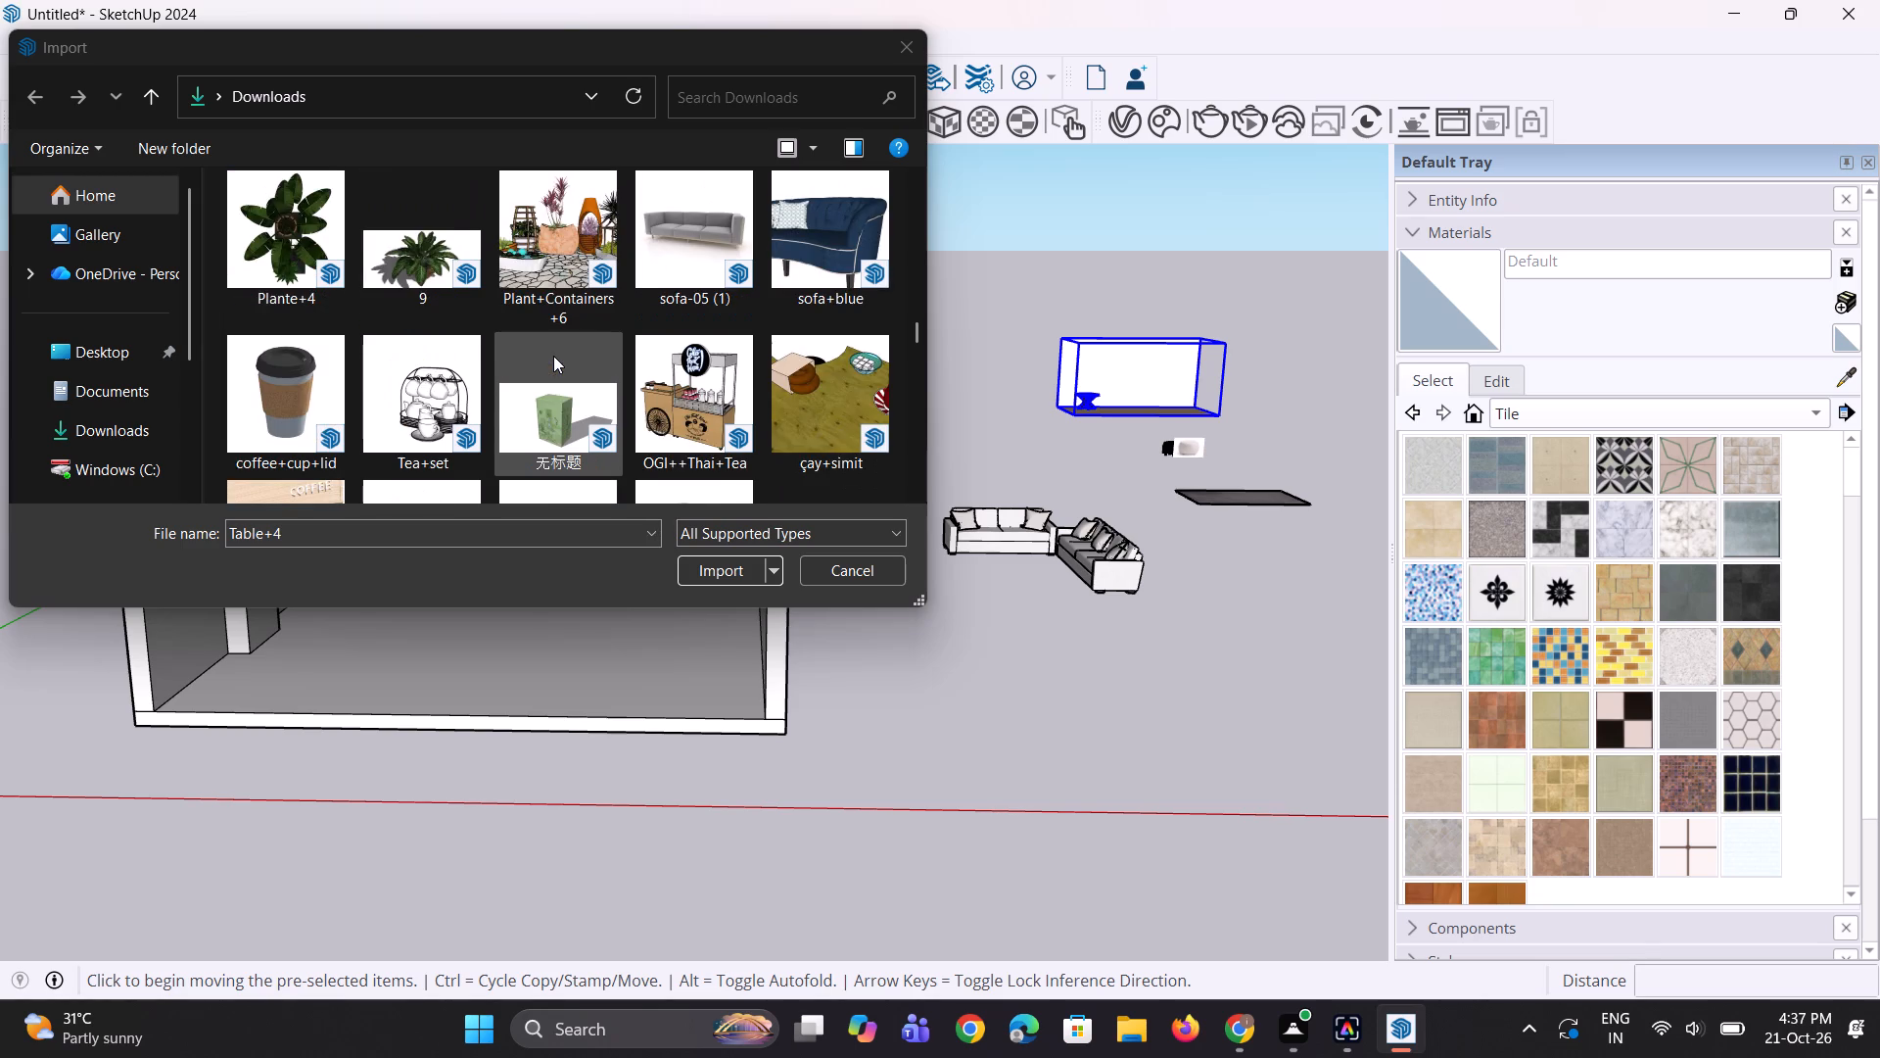
scroll(553, 356, up, 2)
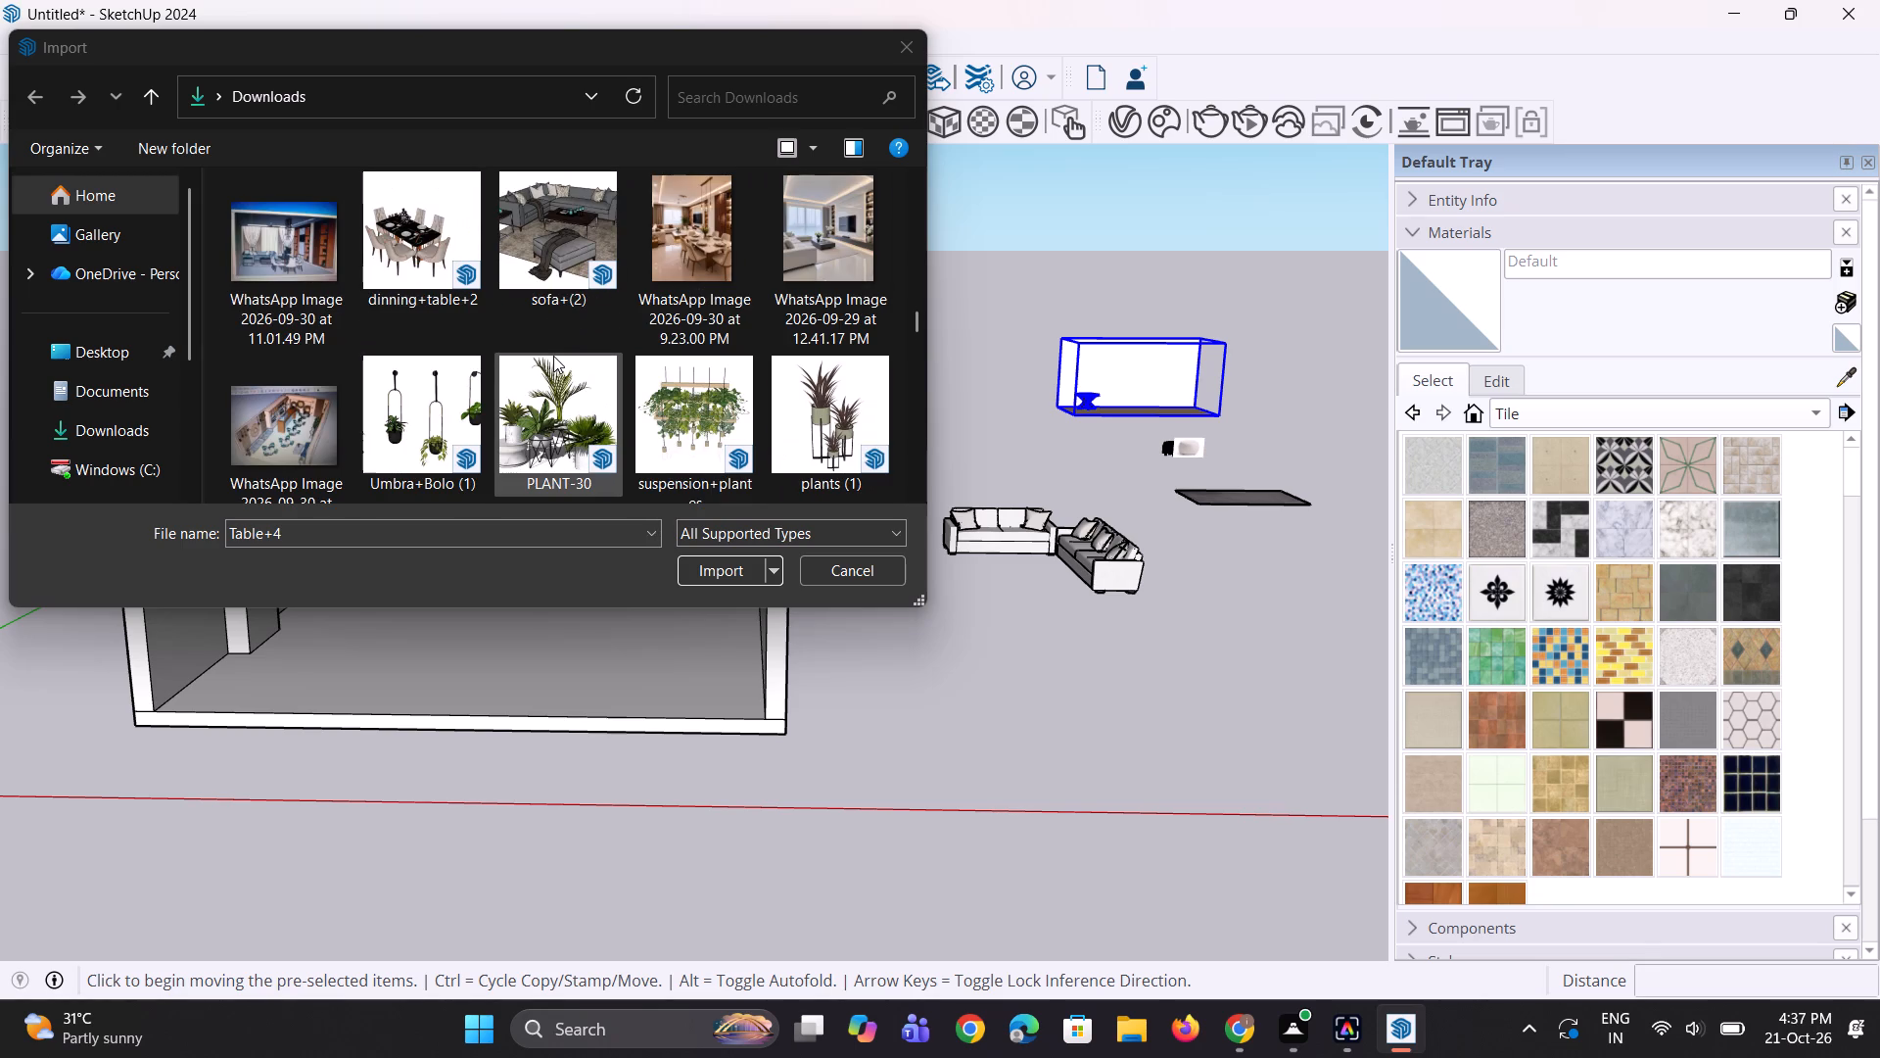
scroll(554, 356, up, 1)
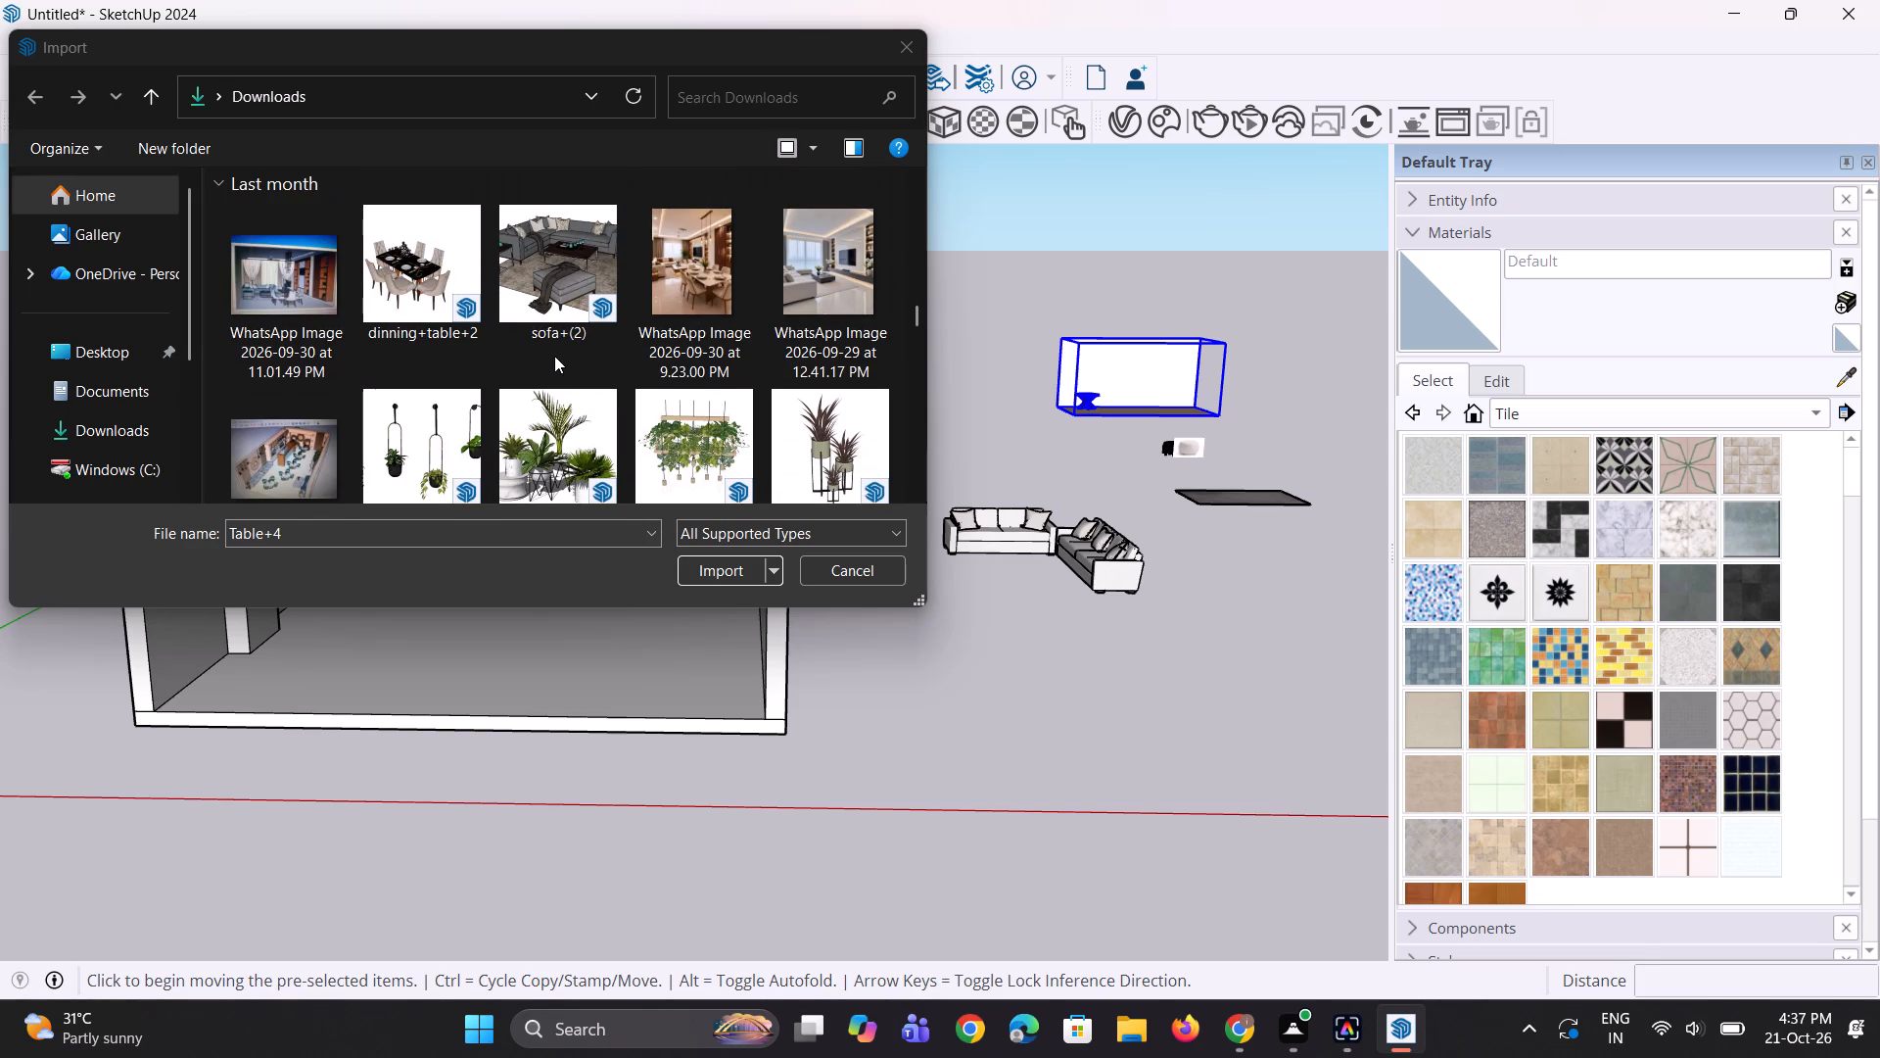
scroll(555, 356, up, 3)
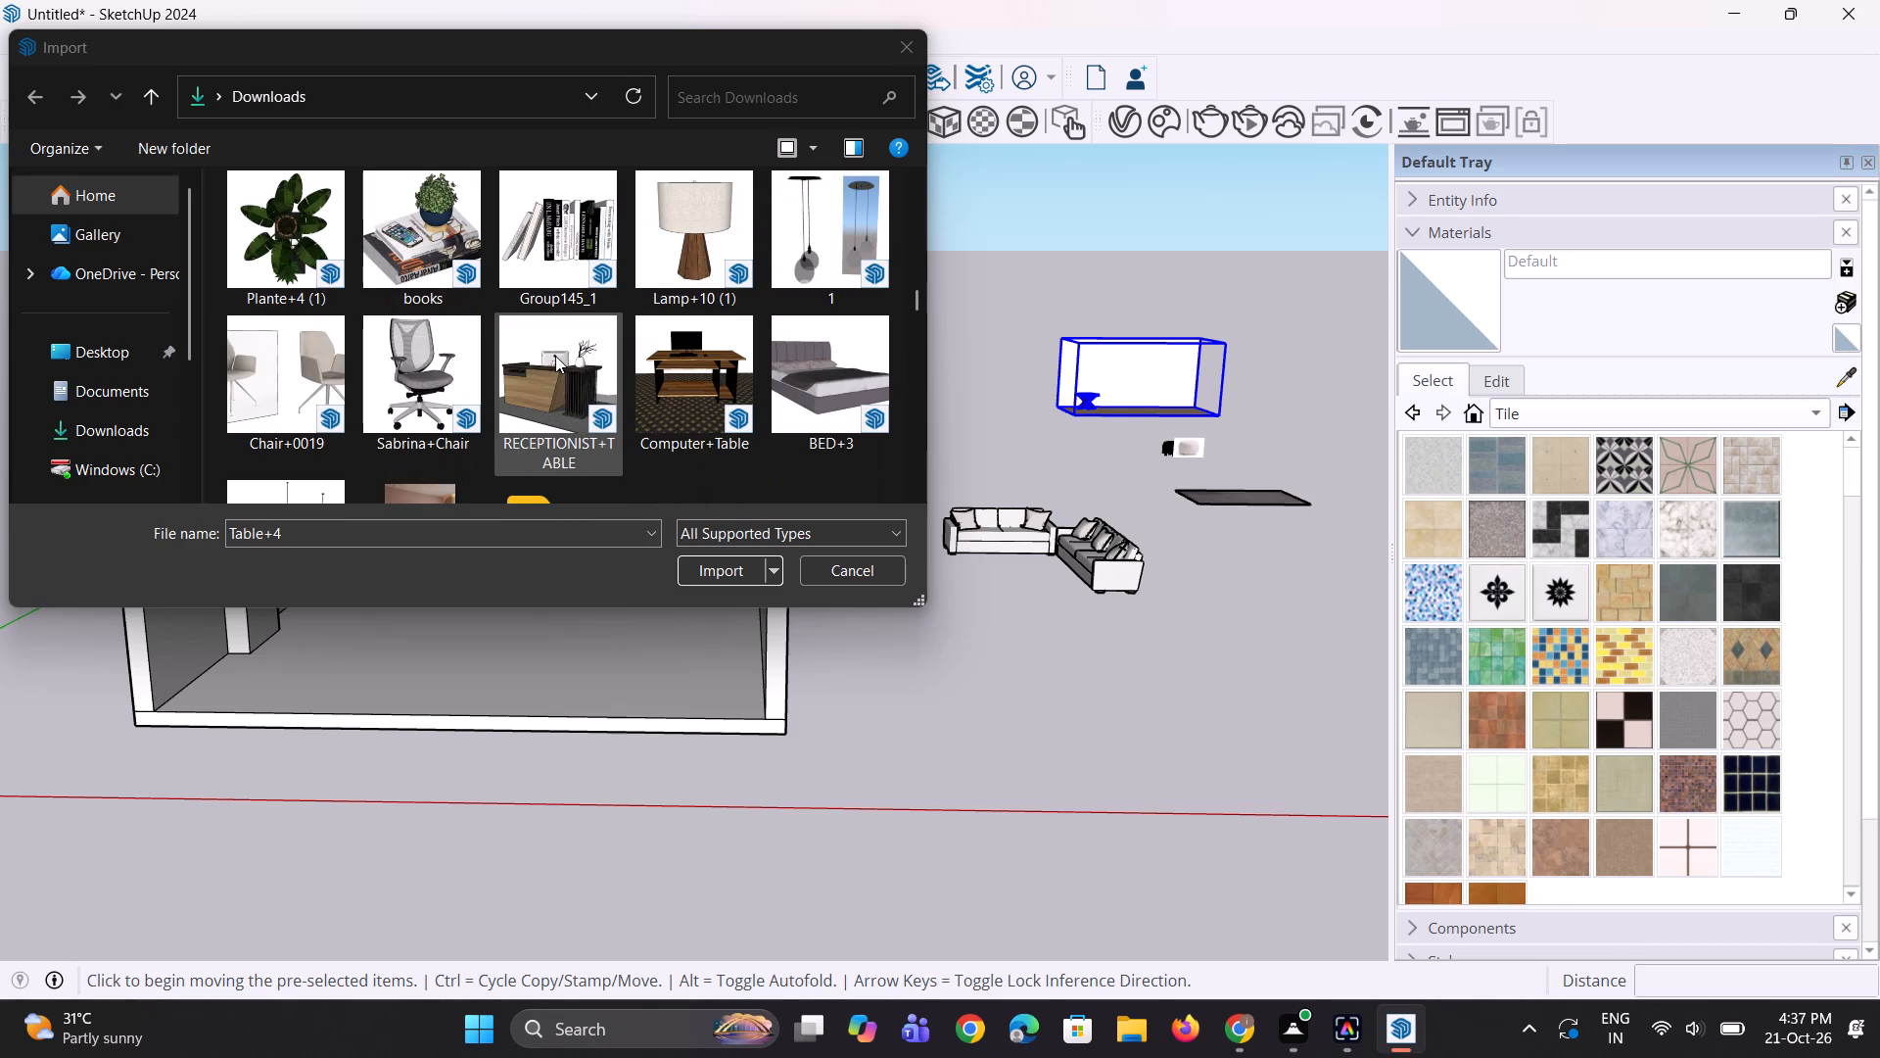
scroll(555, 356, down, 1)
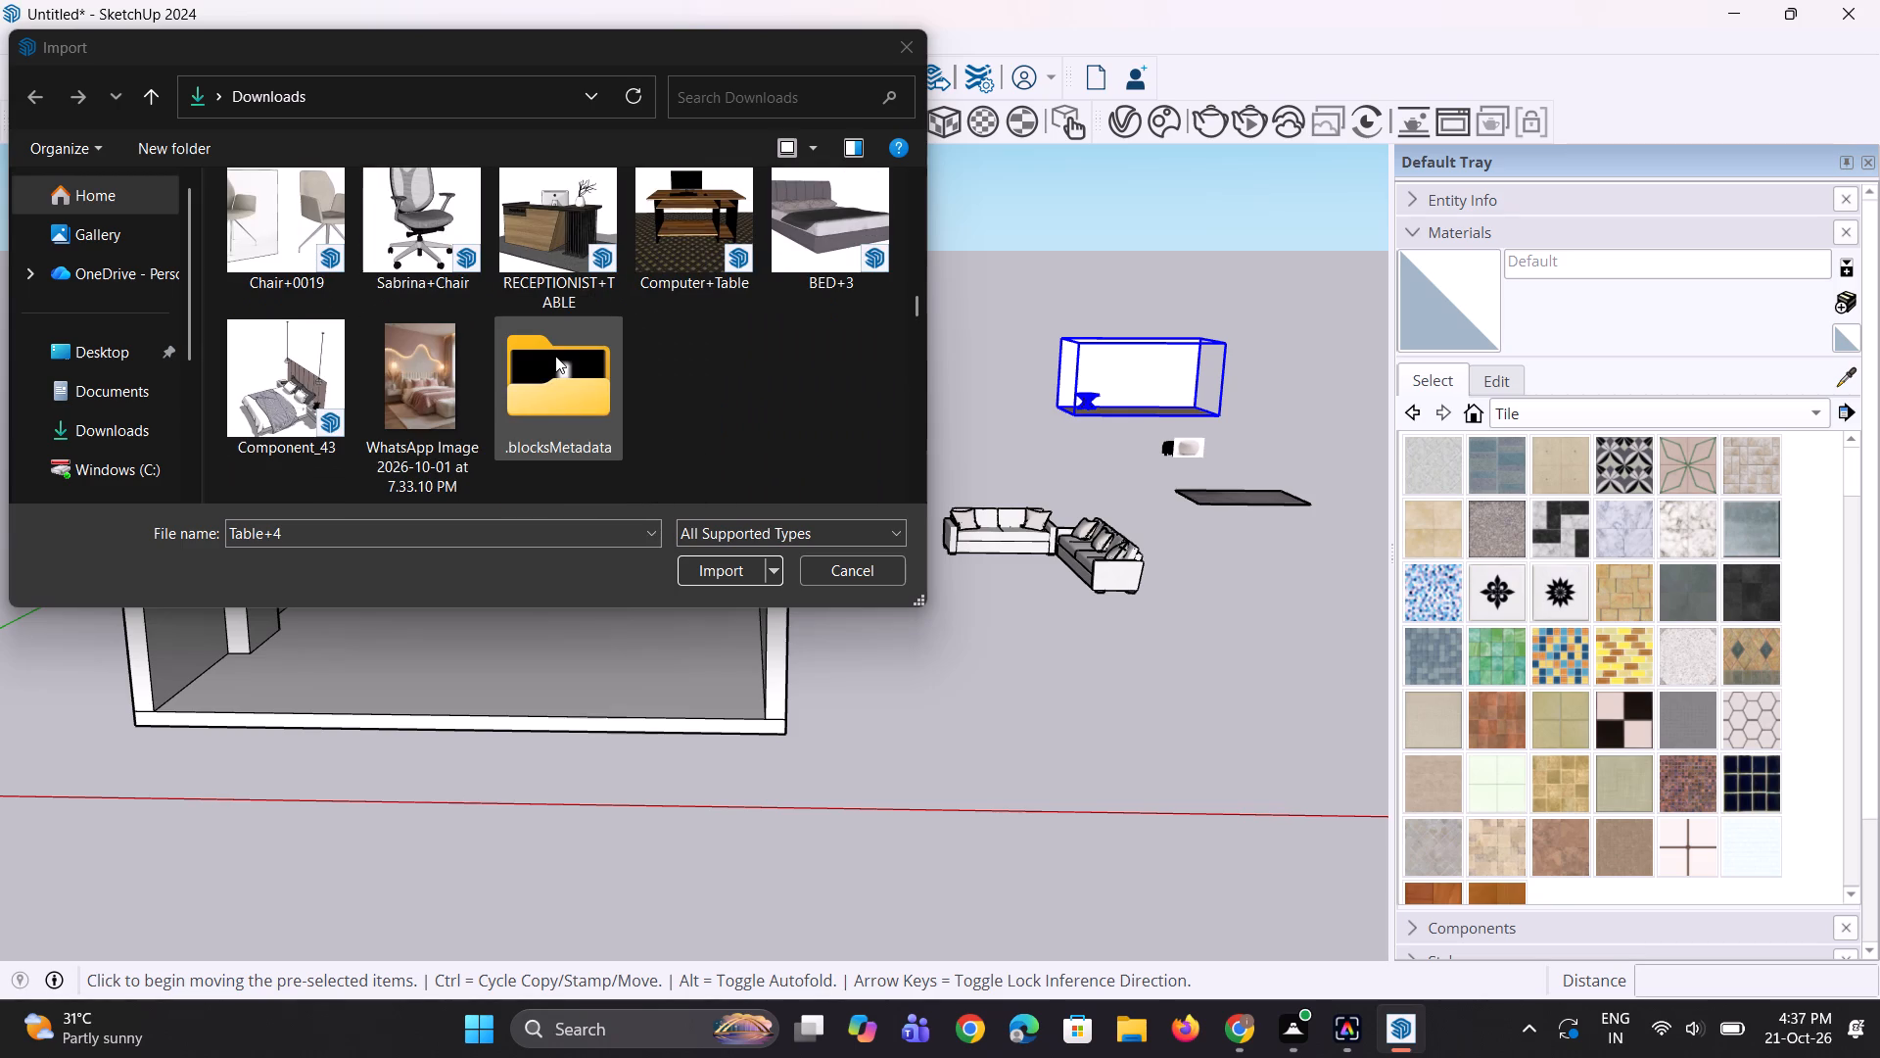
scroll(555, 356, up, 1)
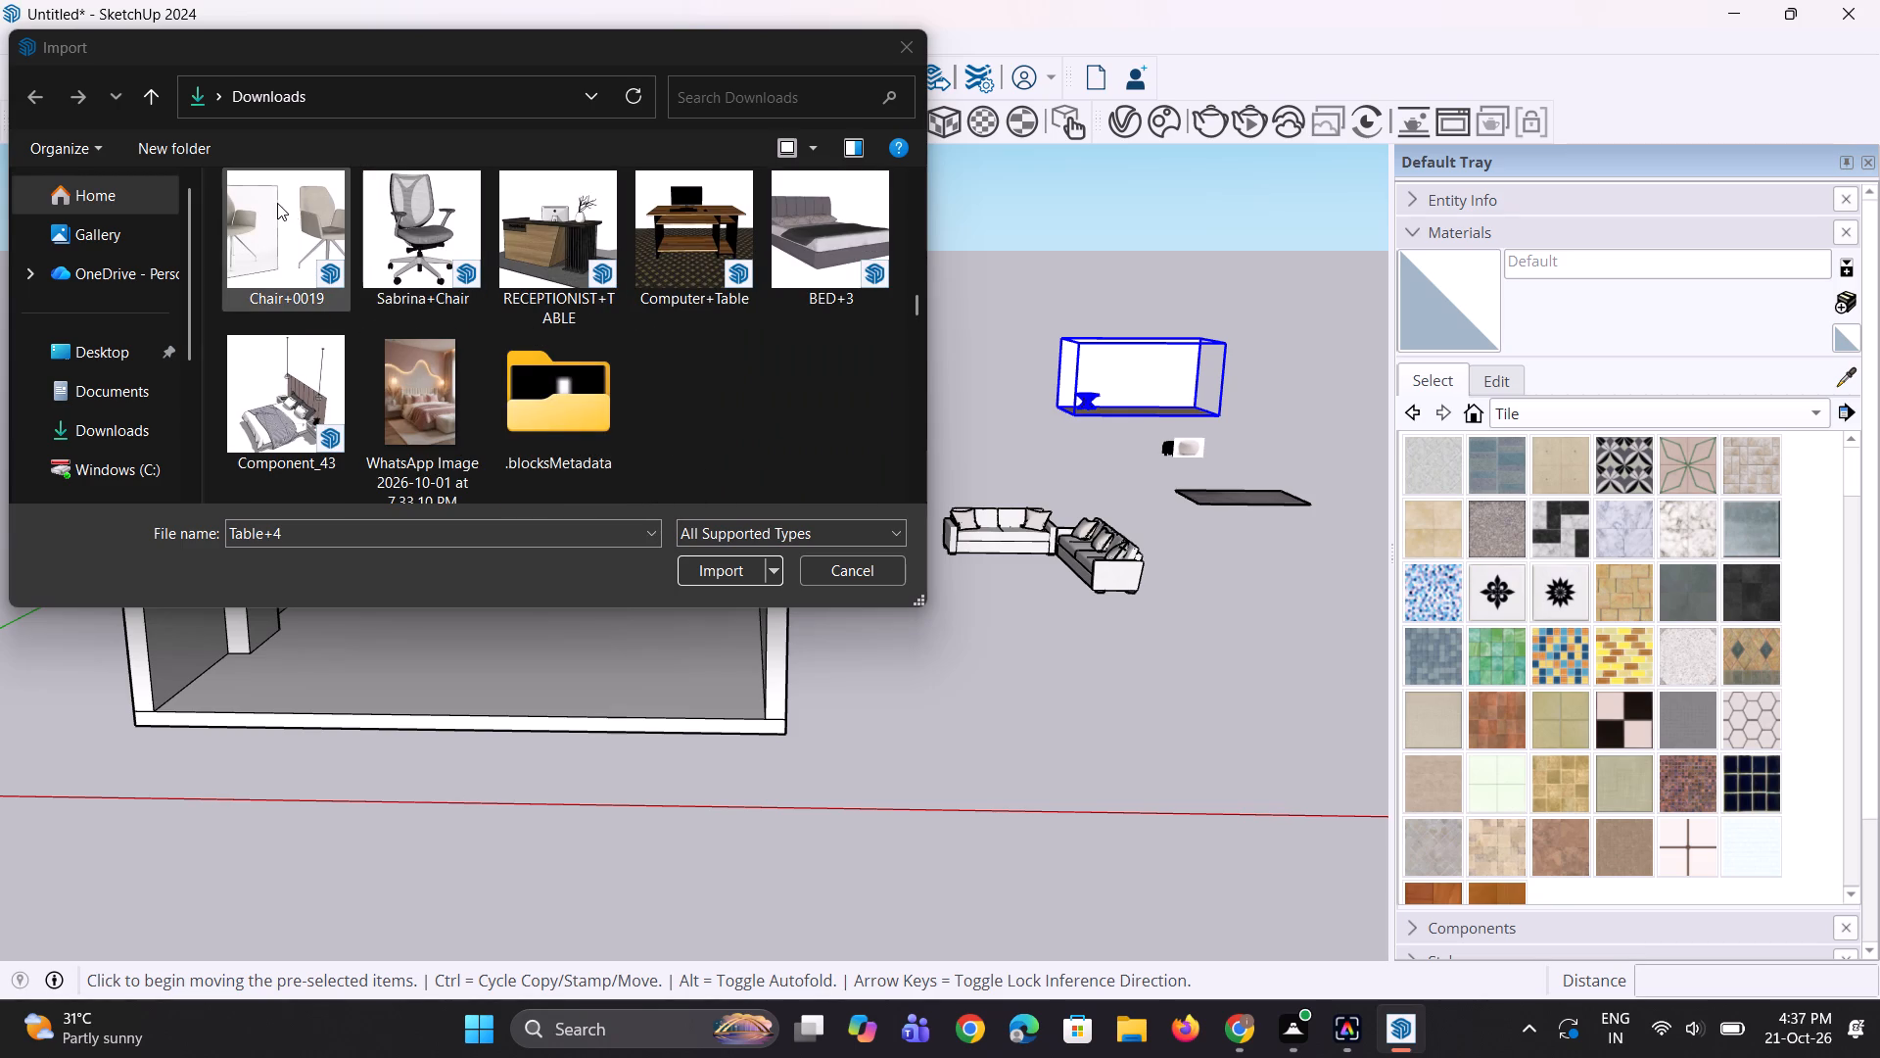
drag(276, 202, 1124, 390)
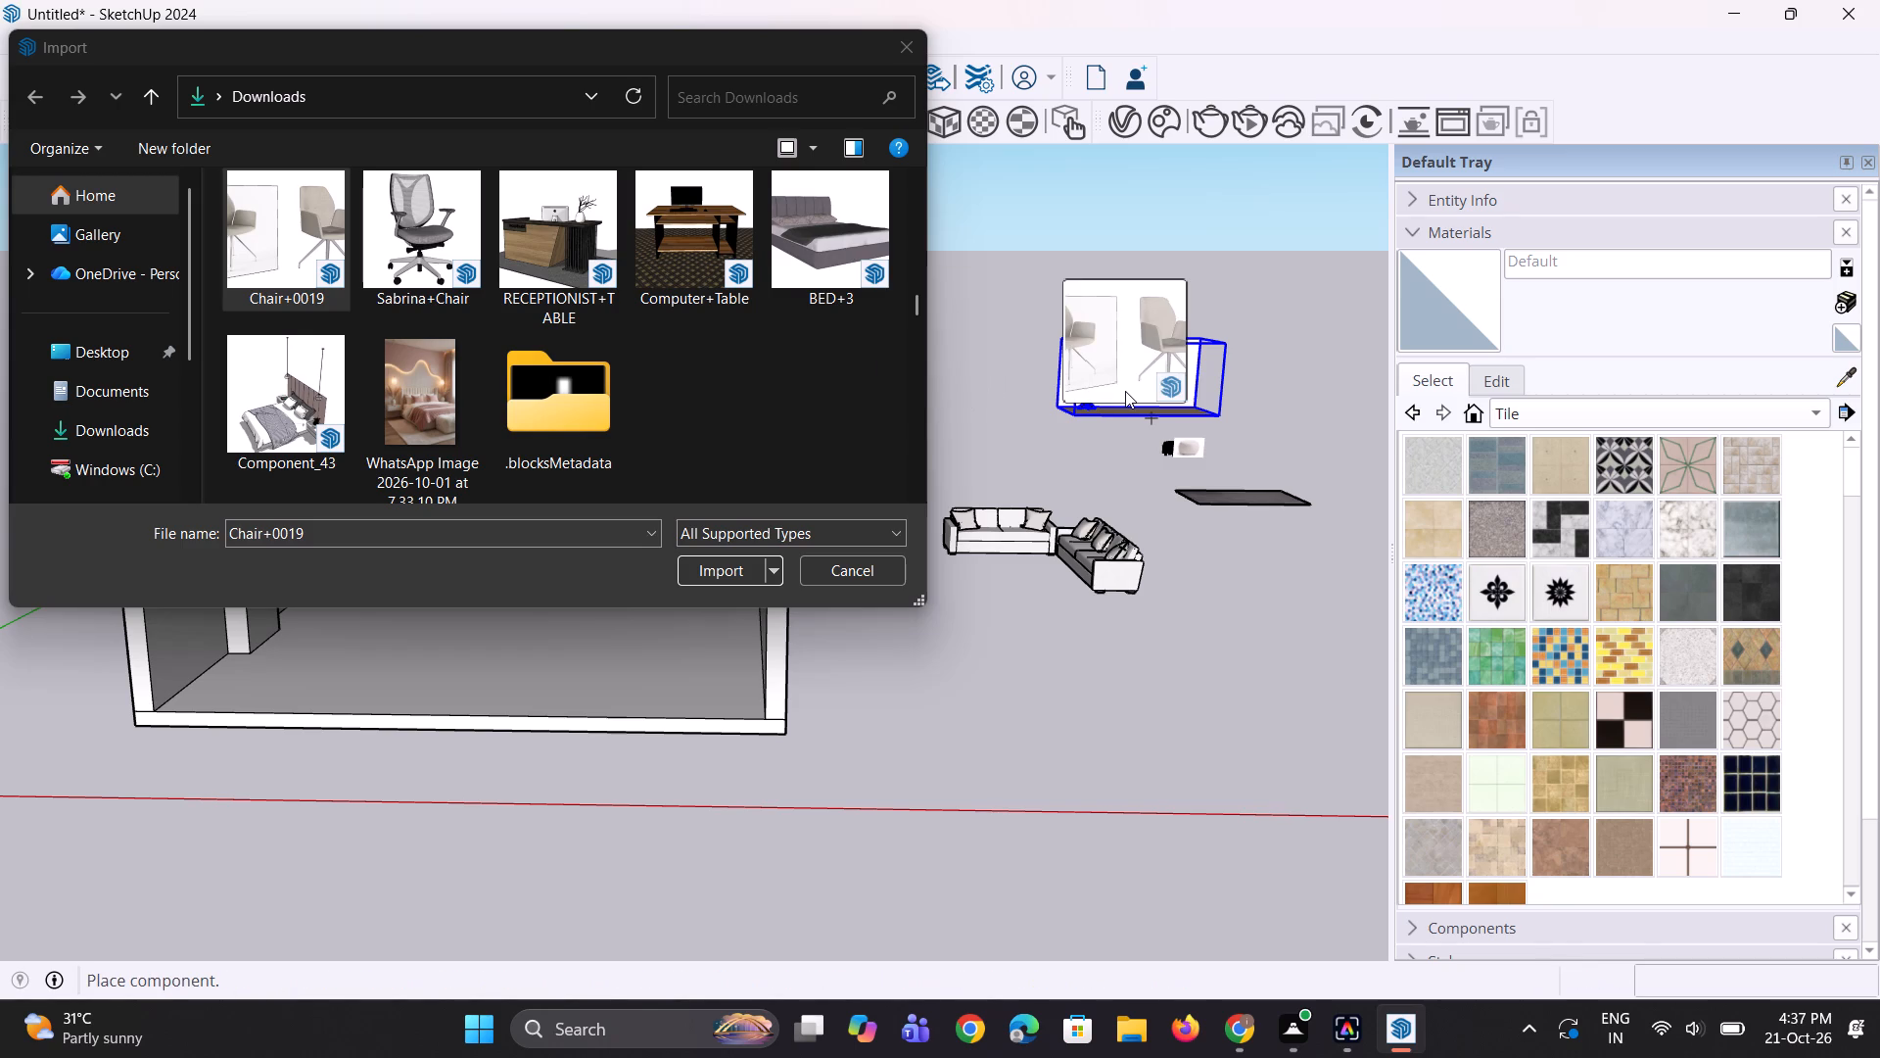
scroll(1123, 361, up, 2)
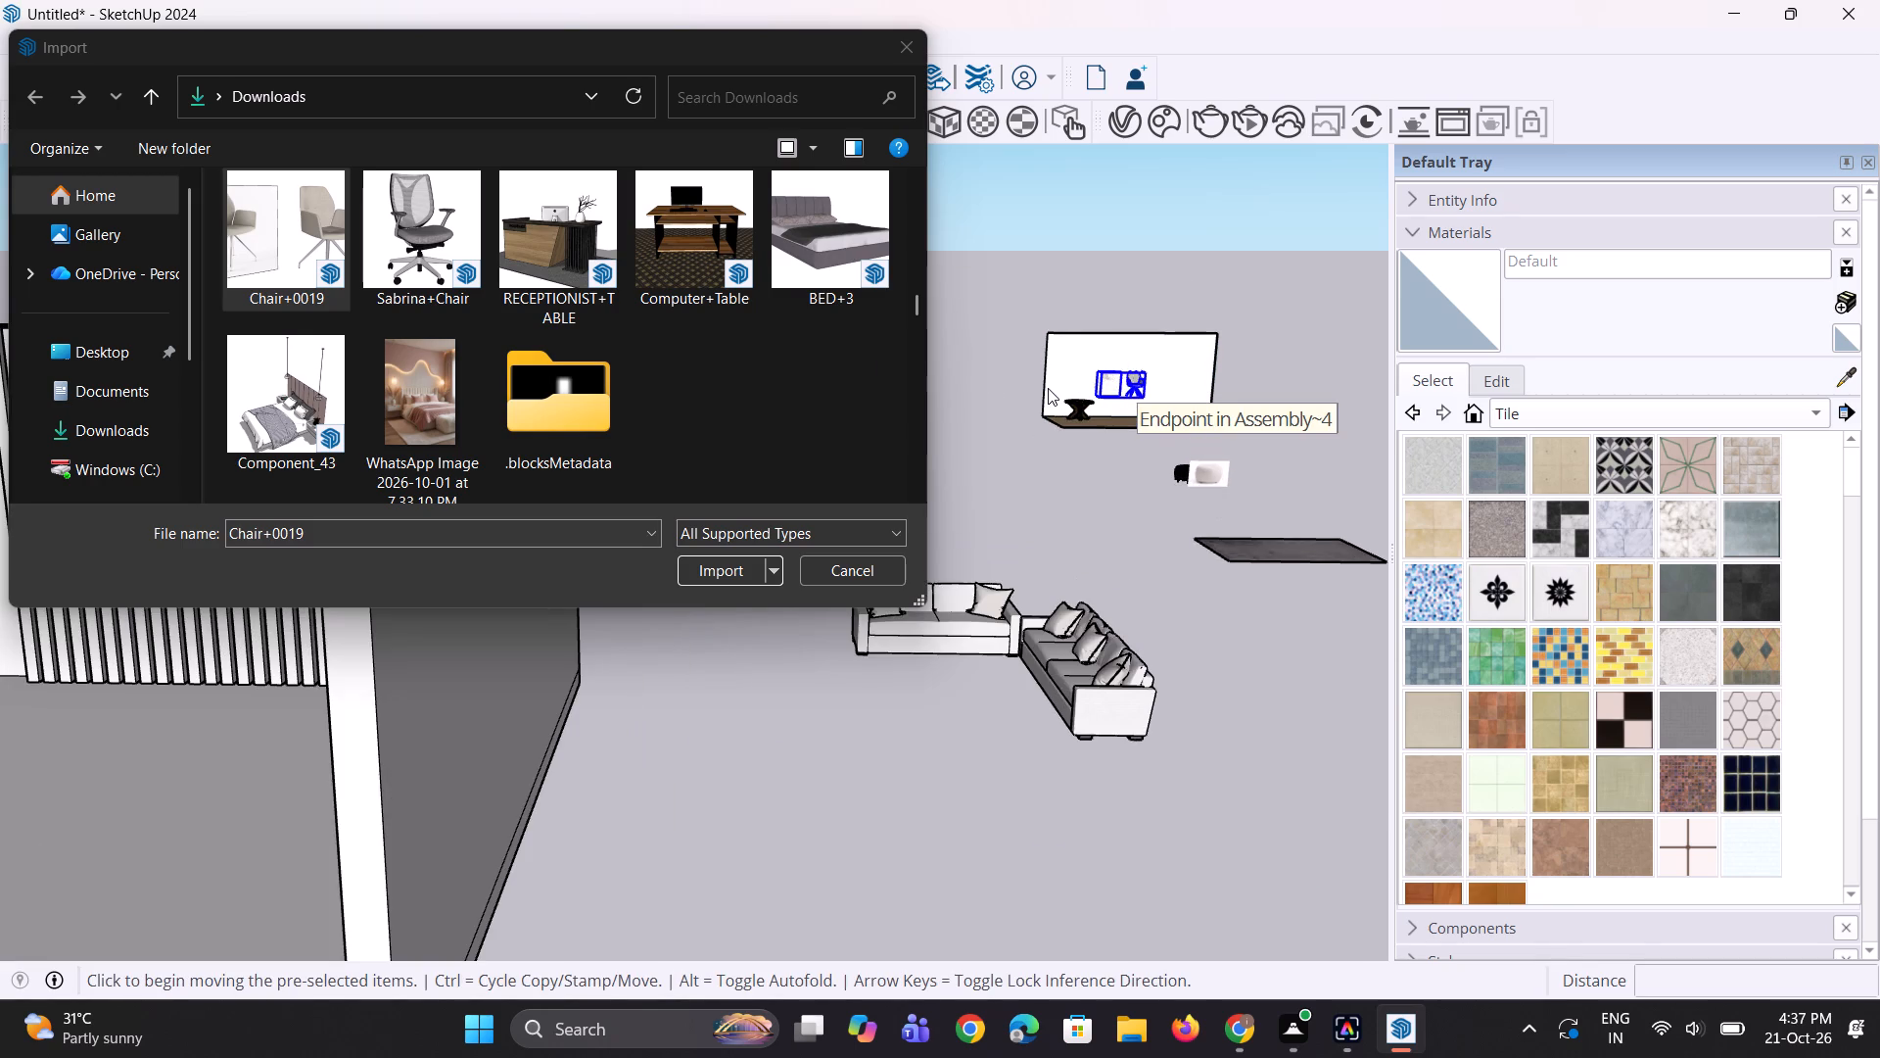
scroll(1048, 388, down, 2)
Import the sofa-05 (2) model from Downloads, place it between the glass table and the sofas, and close the import window.
scroll(560, 361, up, 1)
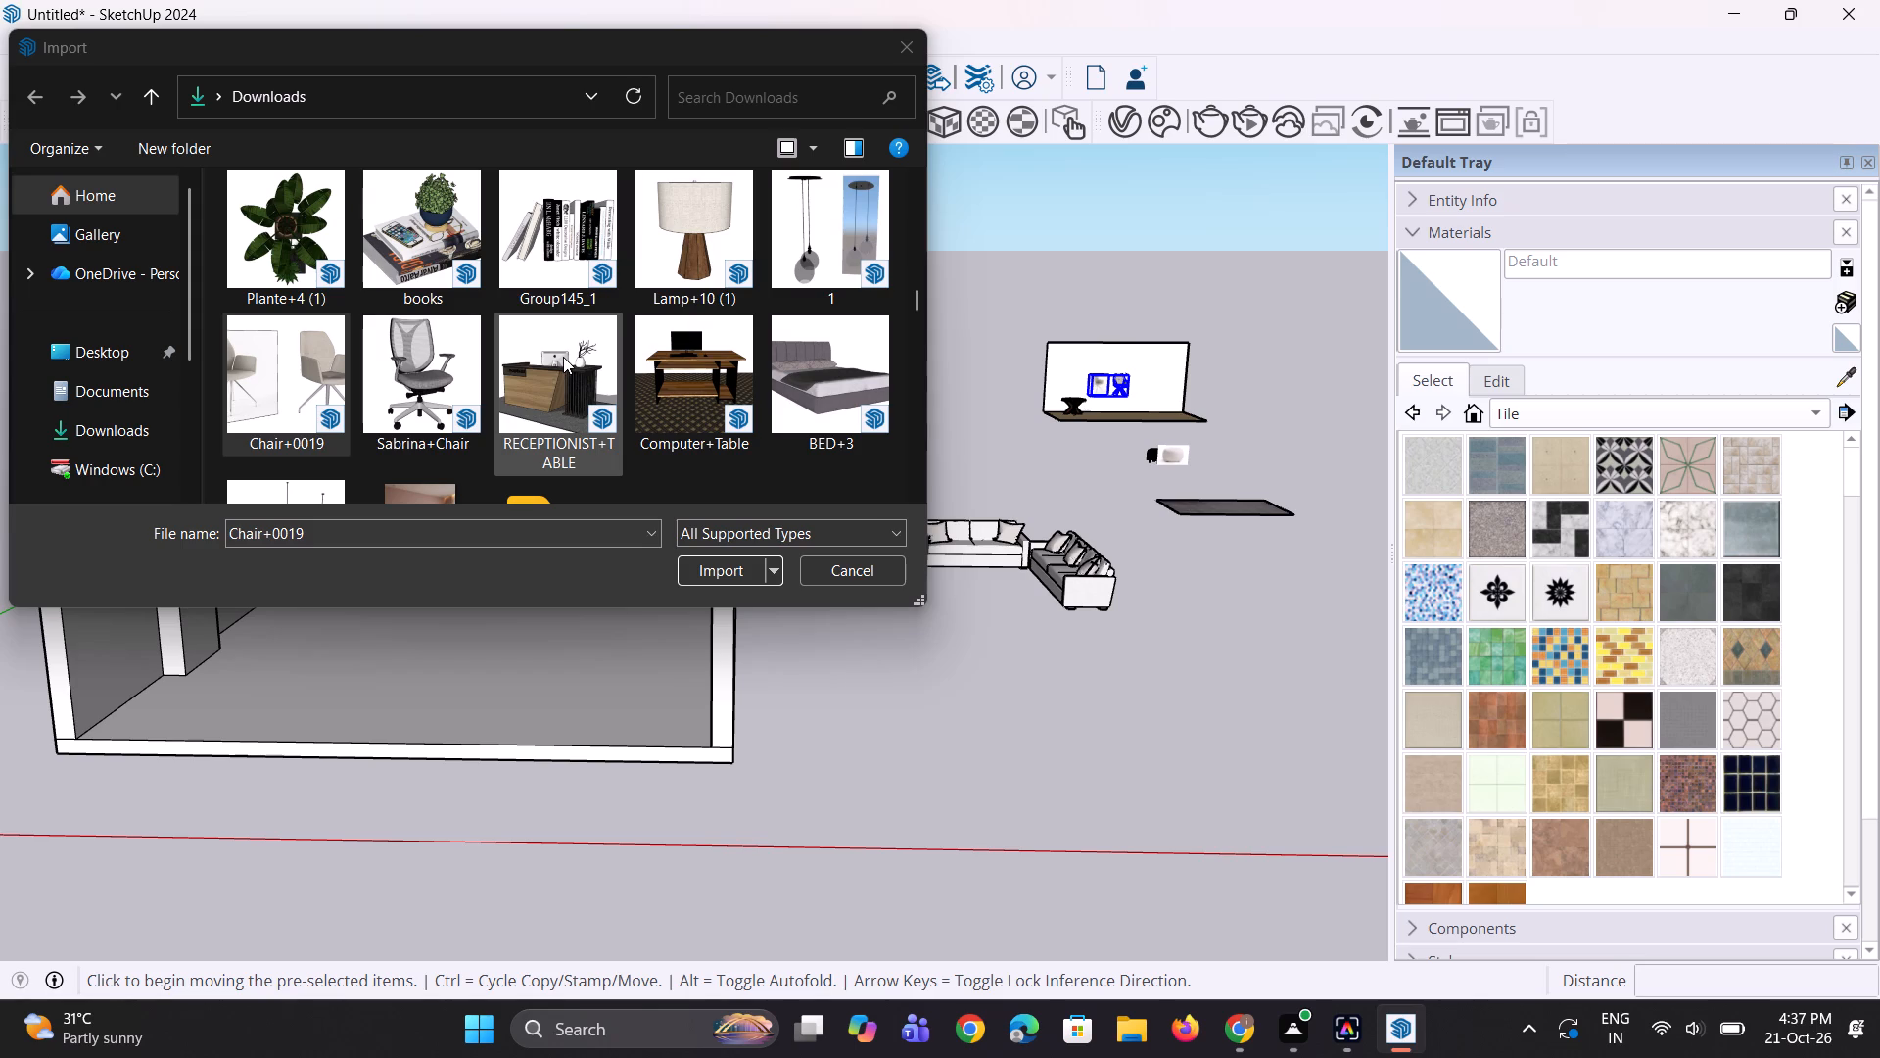
scroll(563, 357, up, 2)
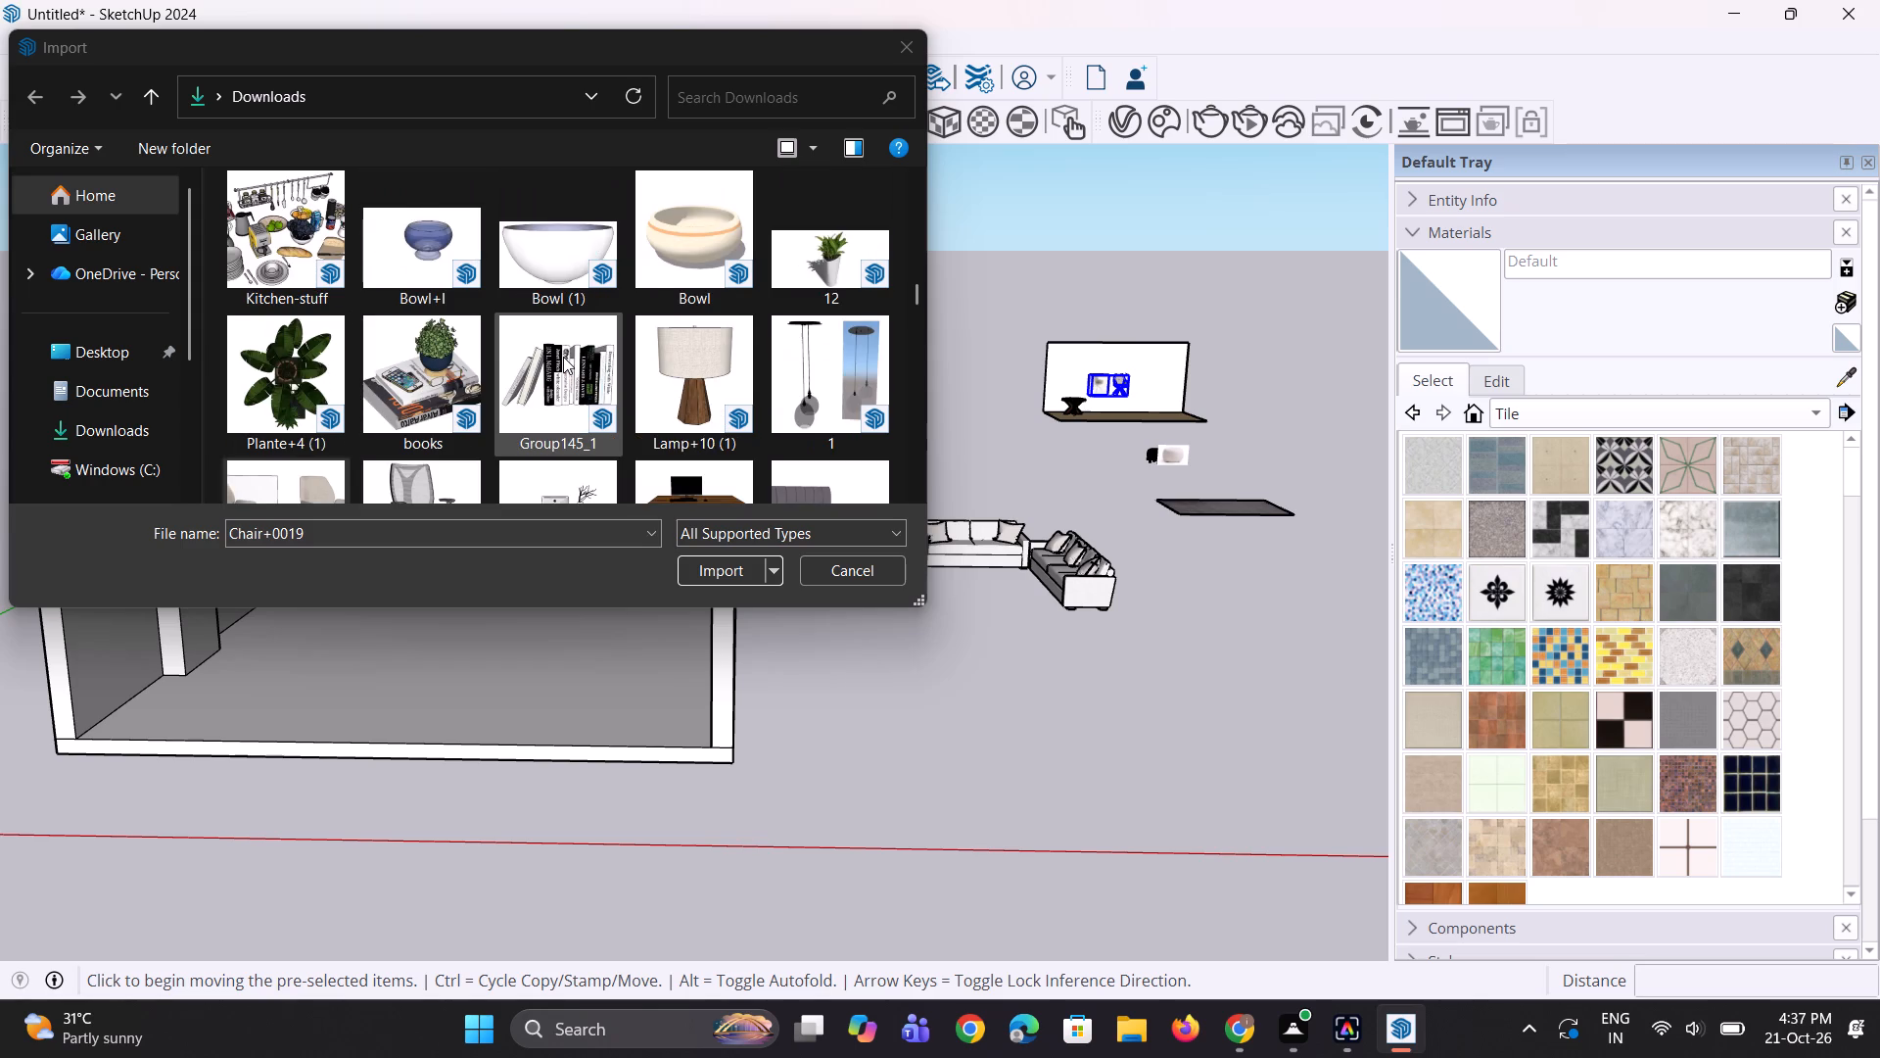
scroll(563, 357, up, 2)
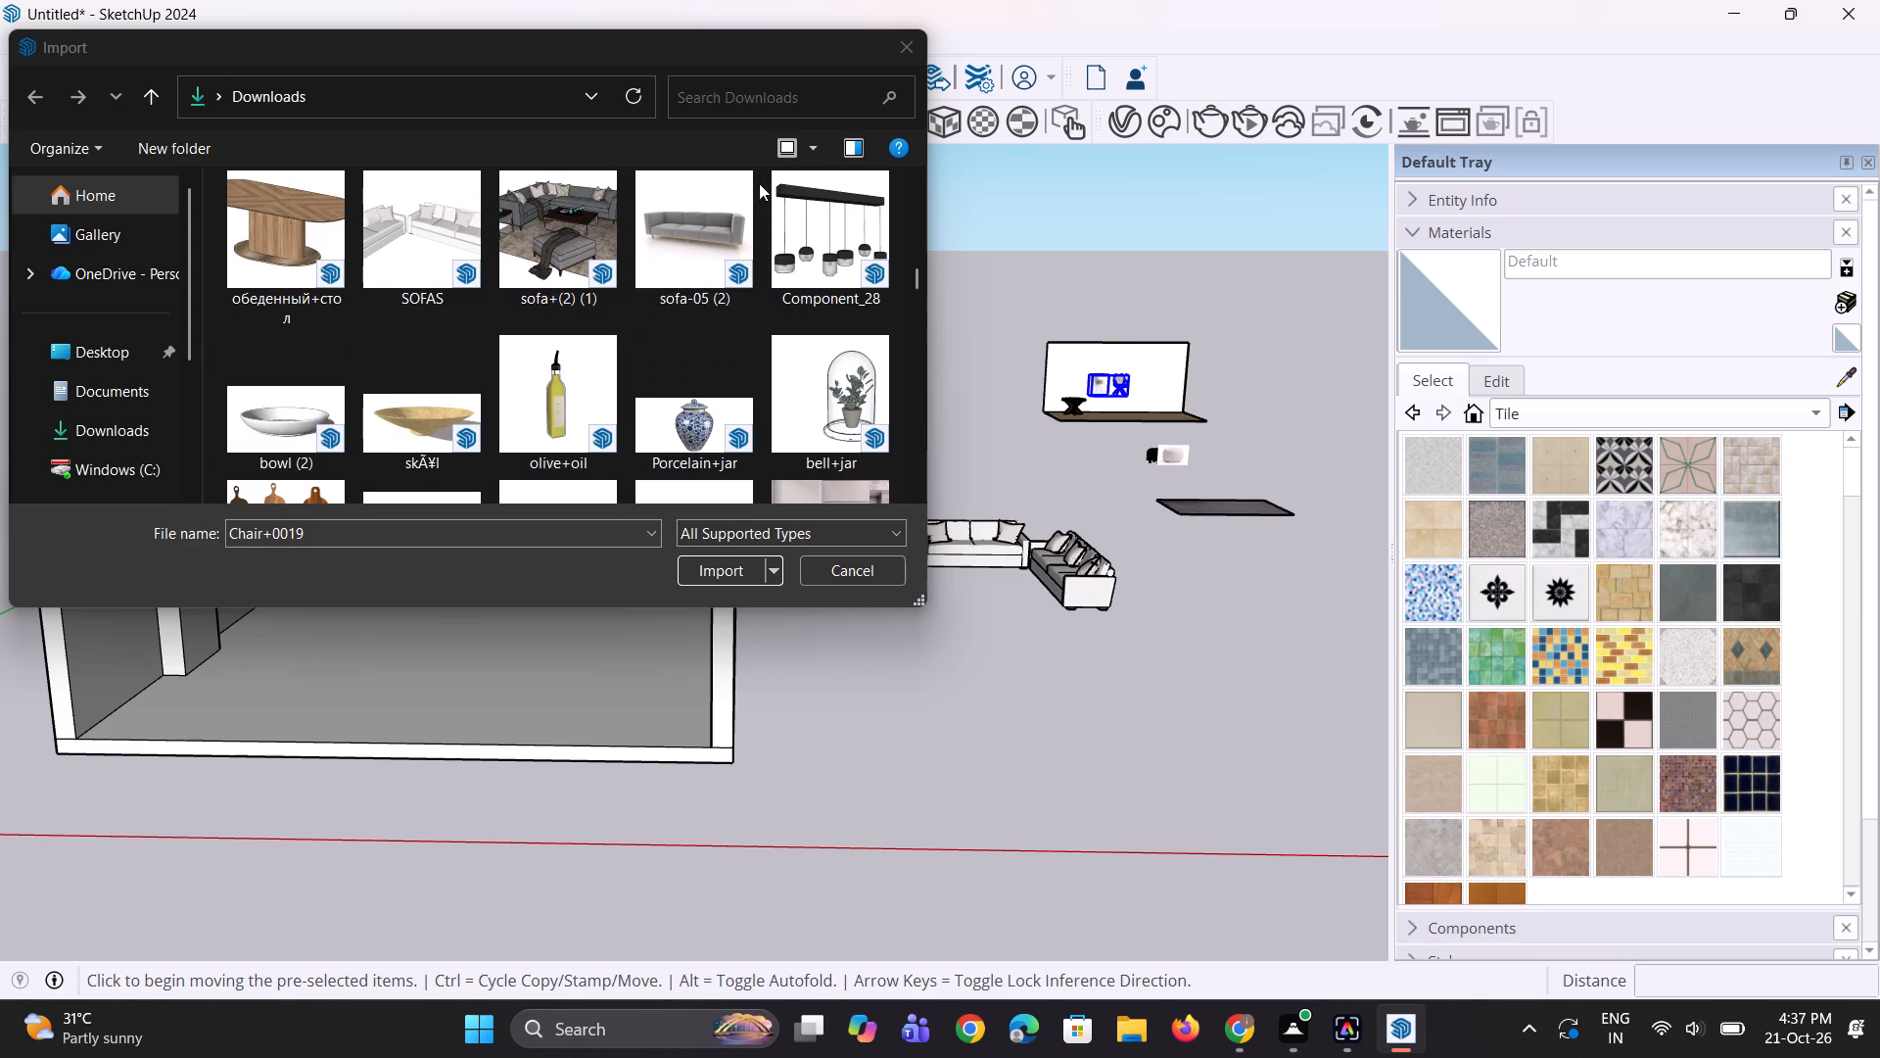
drag(699, 224, 1072, 412)
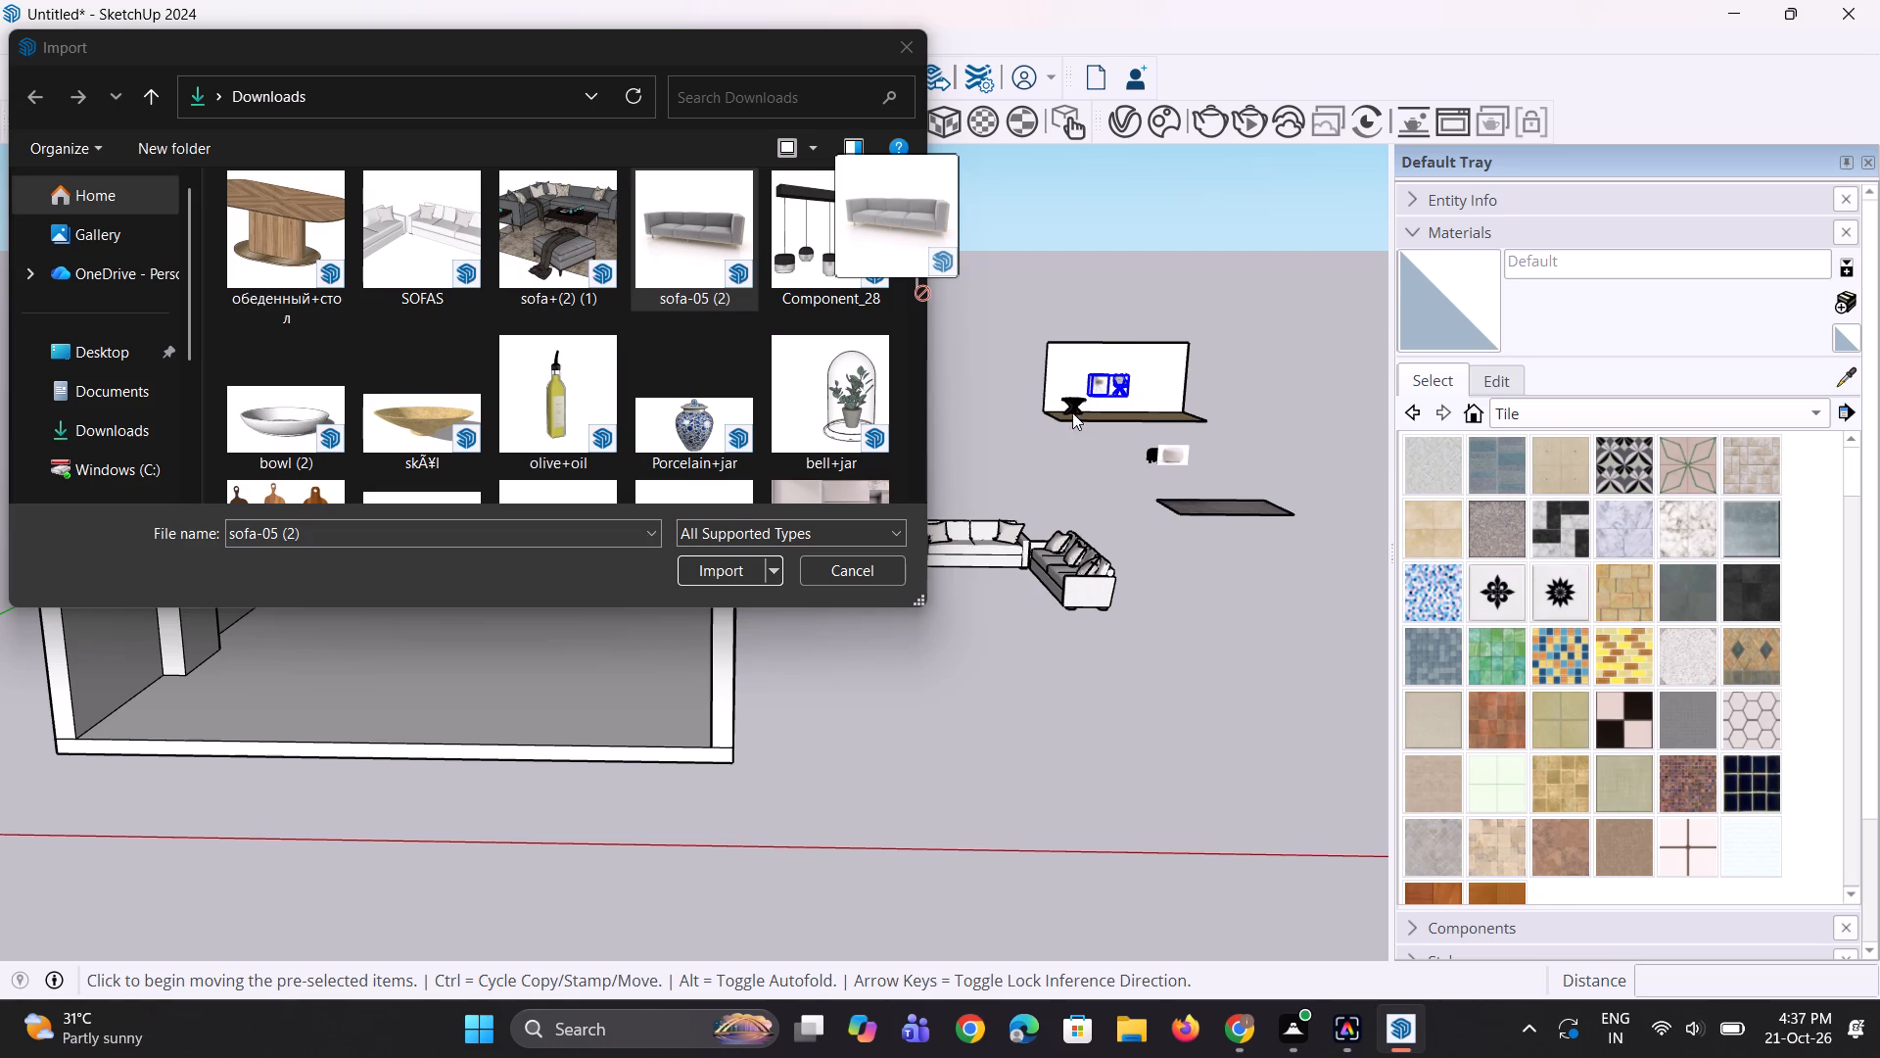
drag(1072, 412, 992, 456)
scroll(1004, 448, up, 1)
key(space)
key(c)
key(space)
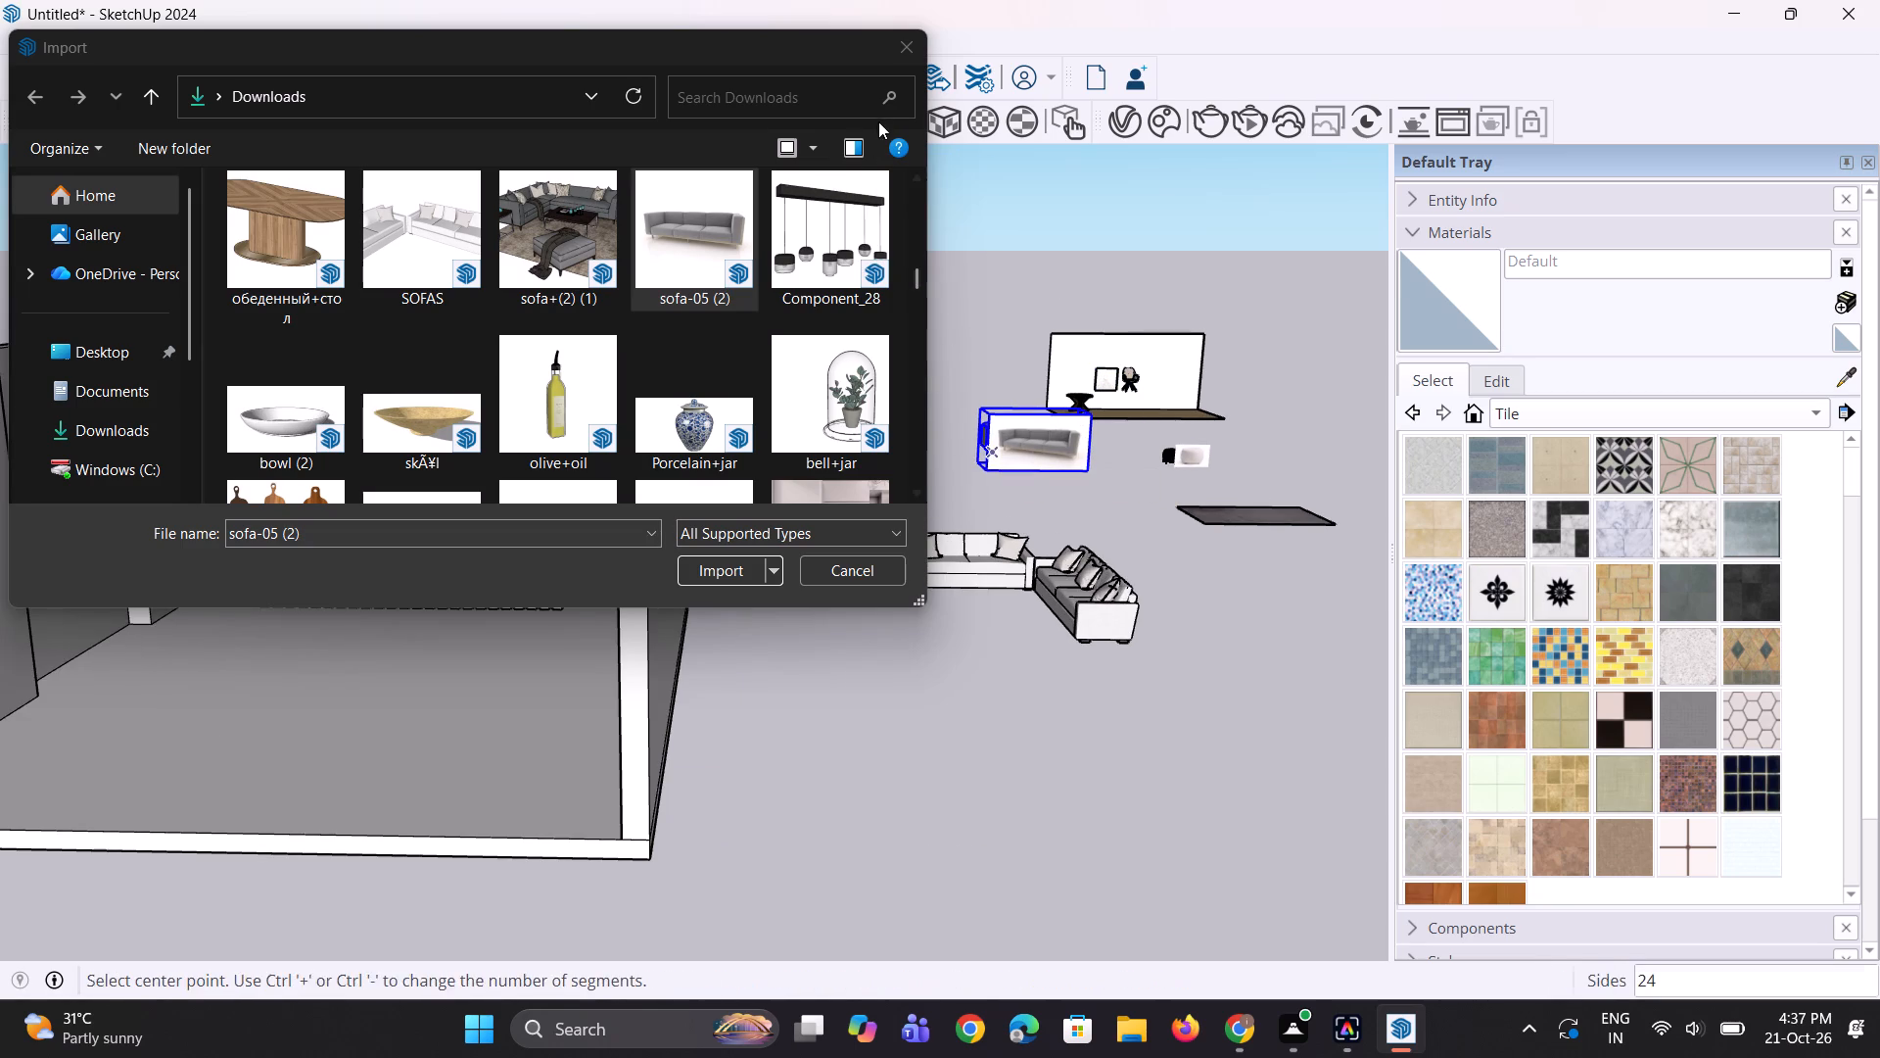
key(space)
click(905, 61)
Explode the grey three-seat sofa component and delete the picture board in front of it.
scroll(916, 464, down, 4)
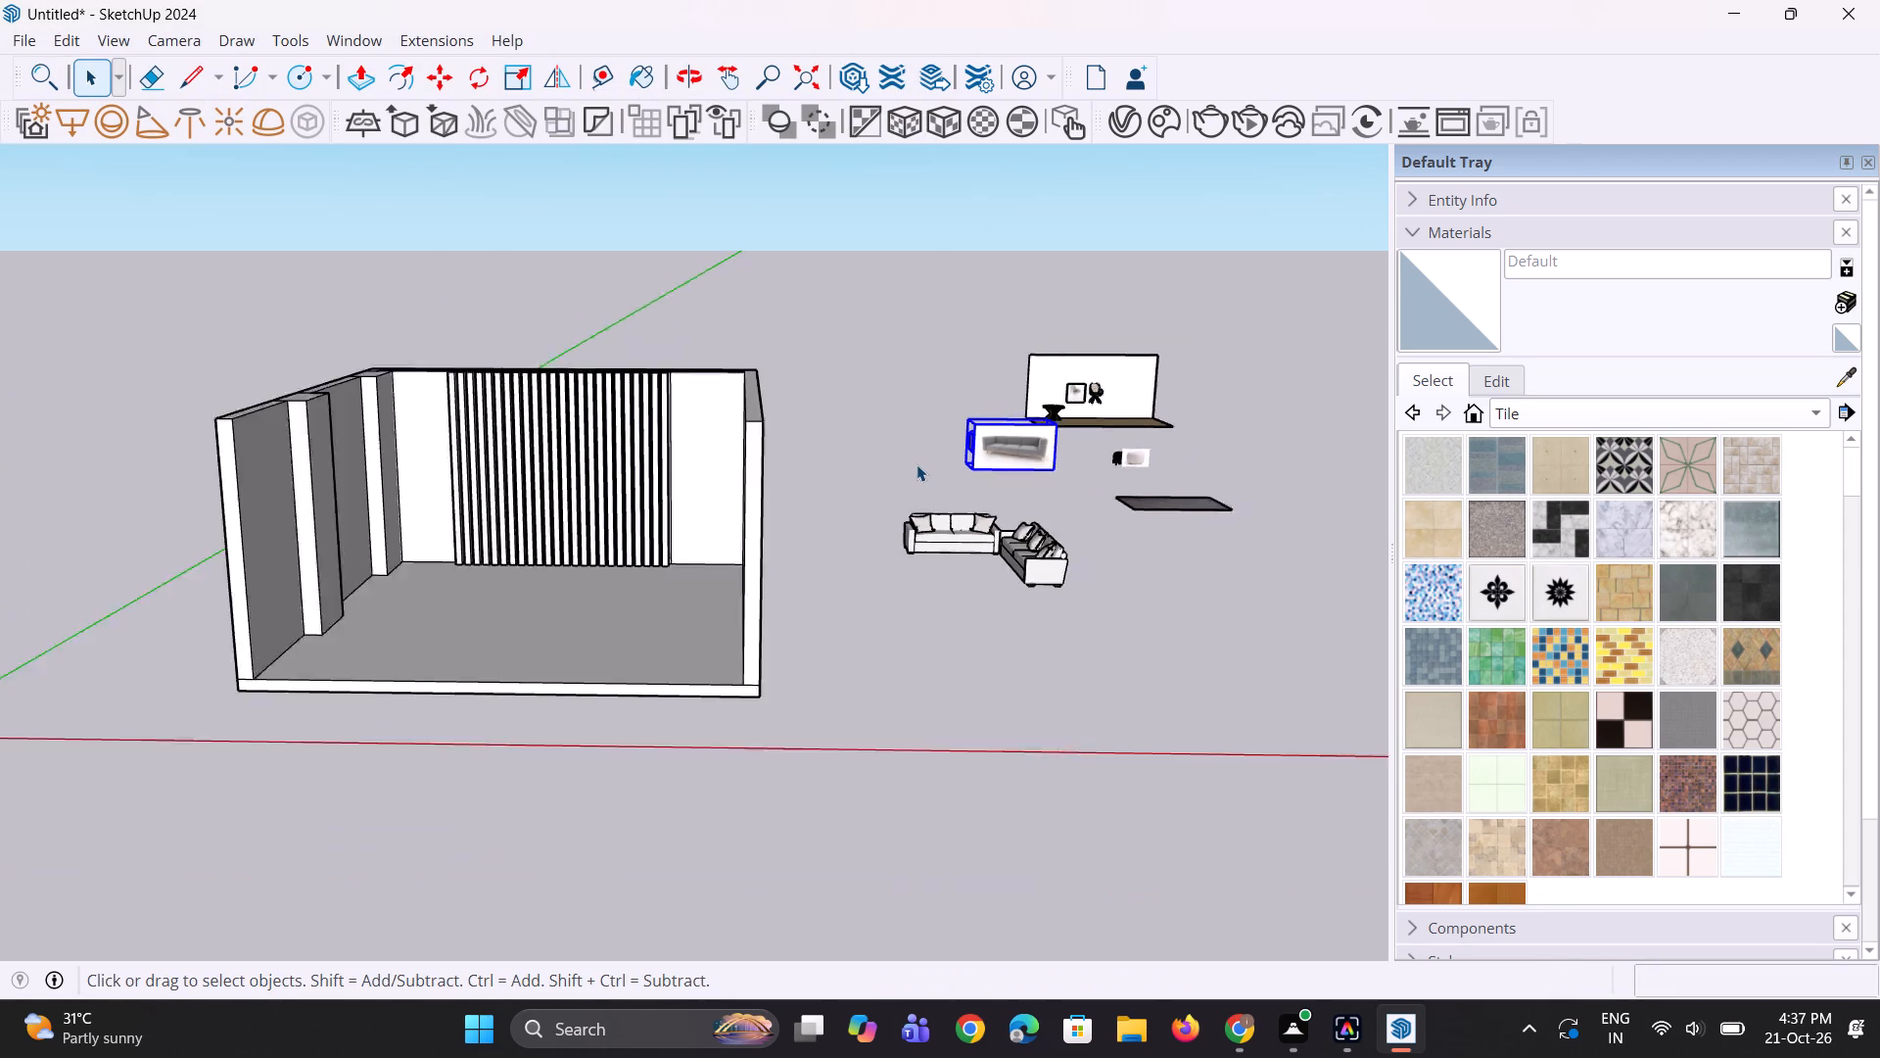
middle_drag(980, 501, 995, 518)
scroll(1026, 451, up, 7)
right_click(998, 423)
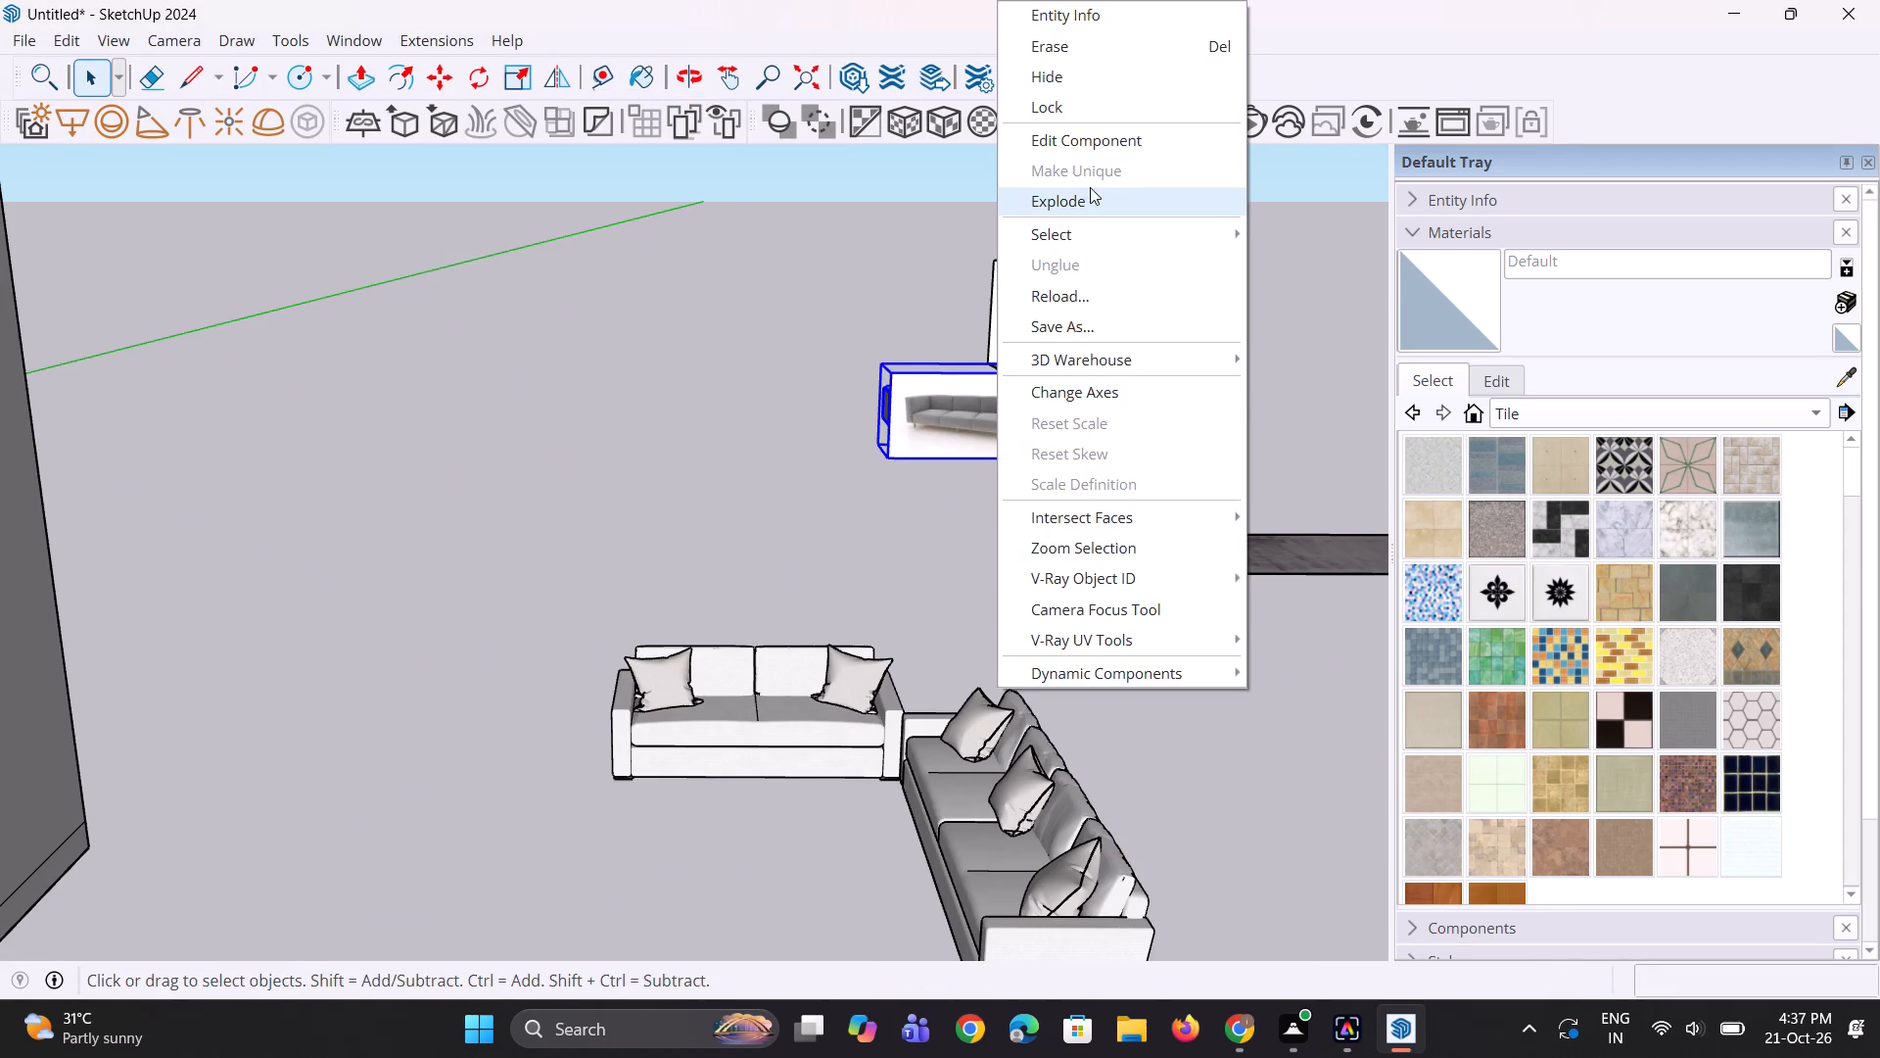
click(1090, 216)
click(762, 495)
scroll(1059, 369, up, 3)
click(958, 422)
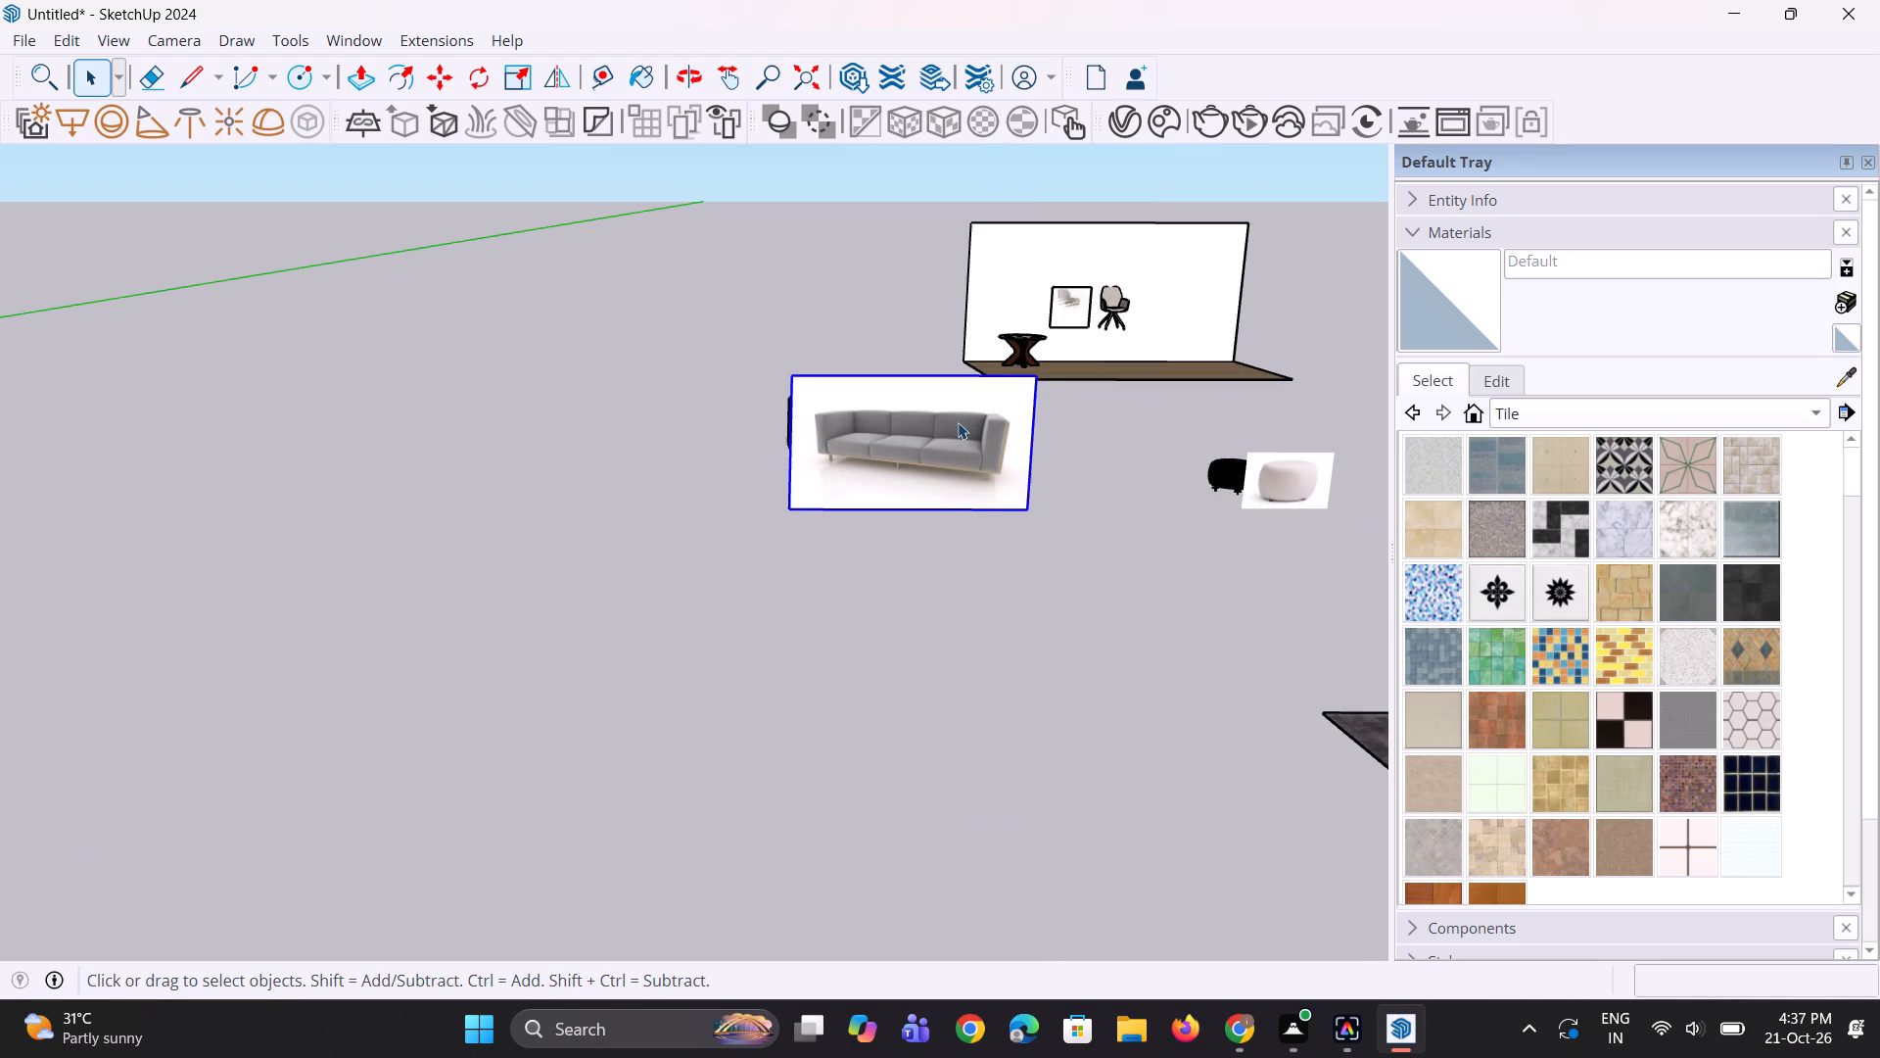
key(Delete)
Move the chair component about 68' away from the glass table's backdrop to open ground in front of the grey sofa.
scroll(861, 525, down, 3)
middle_drag(853, 518, 873, 586)
click(1022, 274)
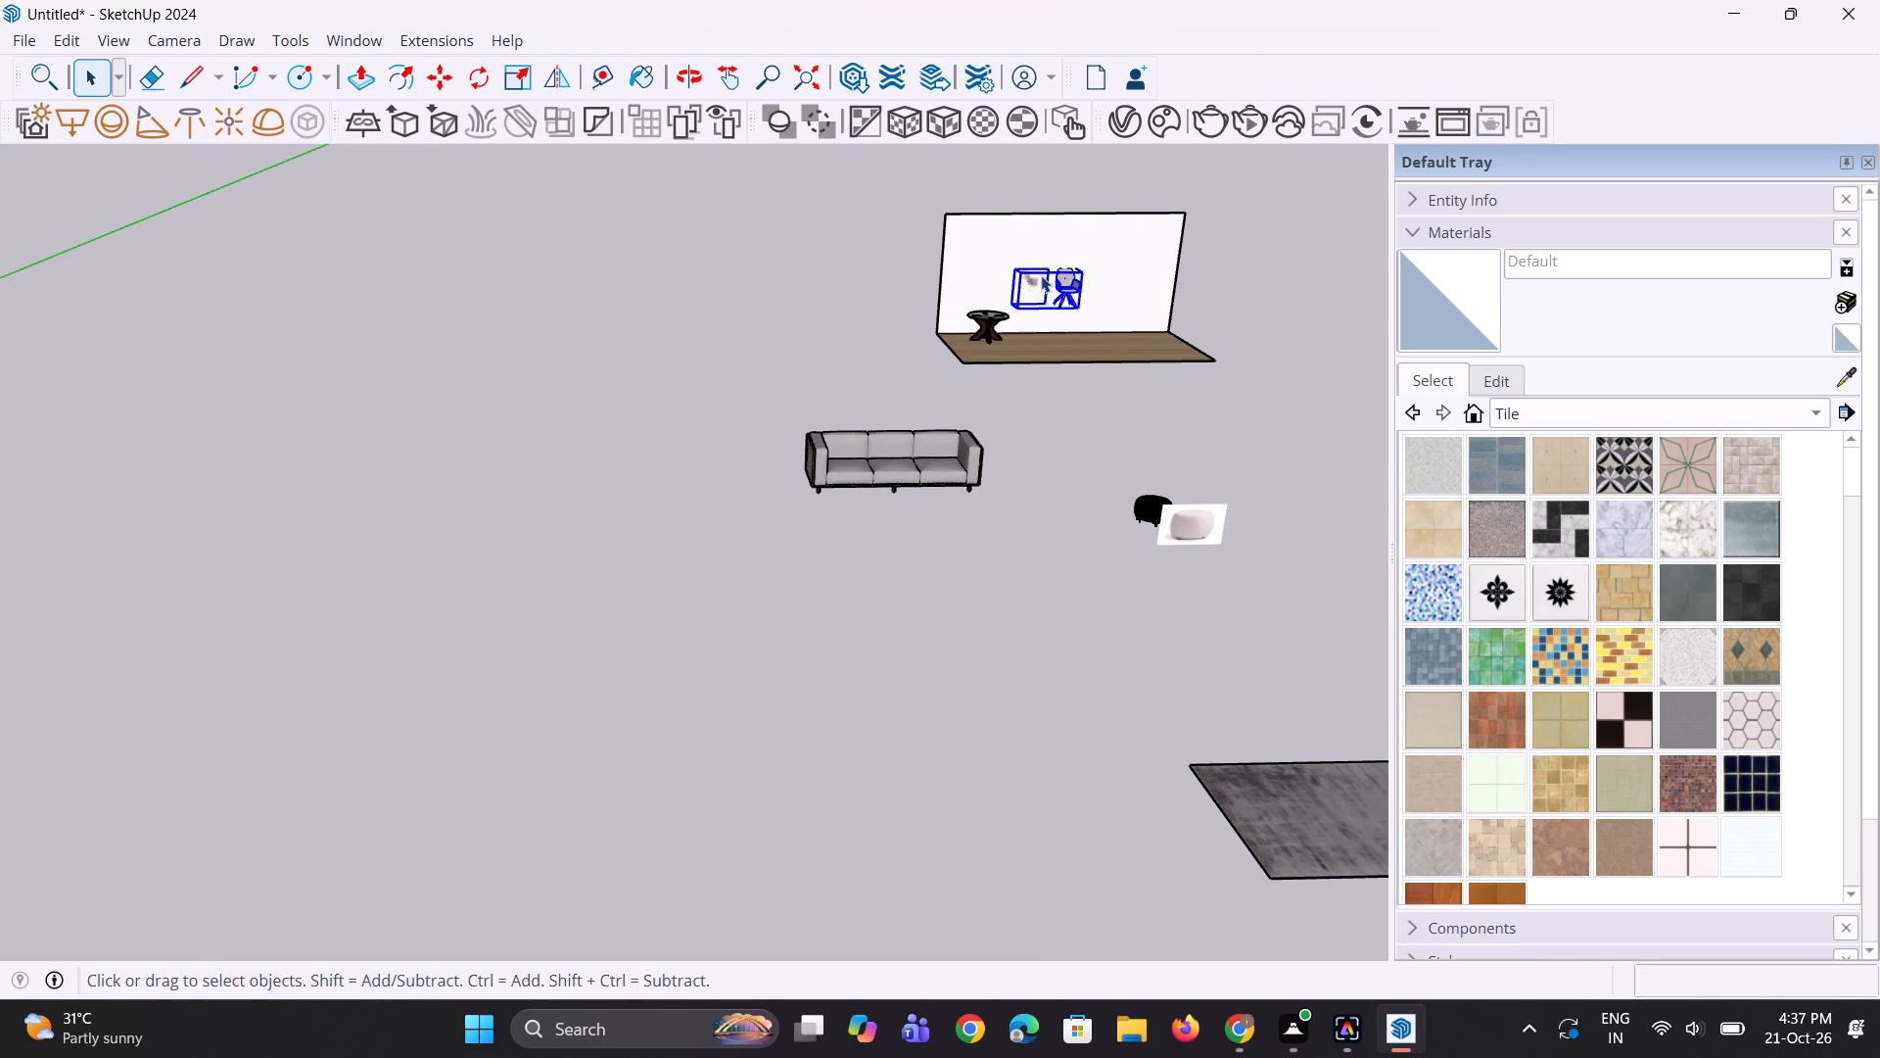
key(m)
click(1042, 274)
click(987, 600)
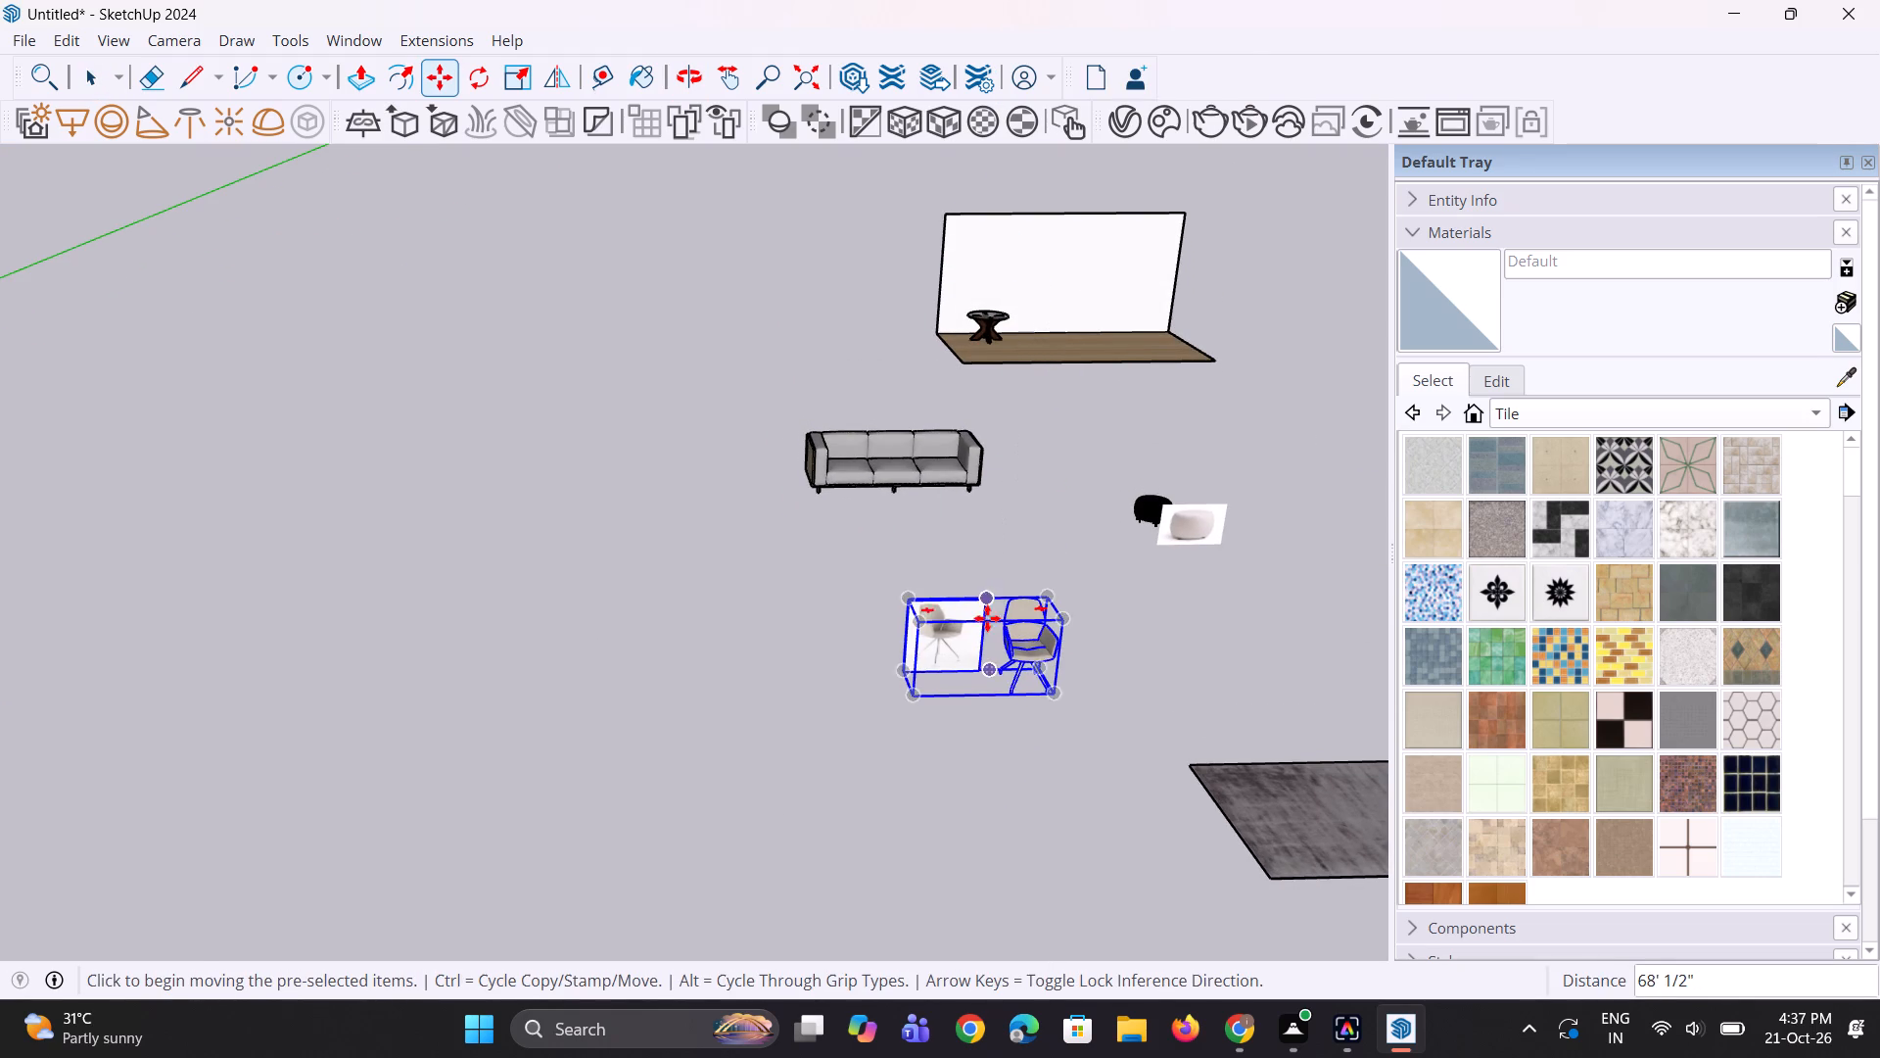
Explode the chair component and delete the picture board beside the chair.
right_click(987, 618)
click(1088, 203)
click(876, 575)
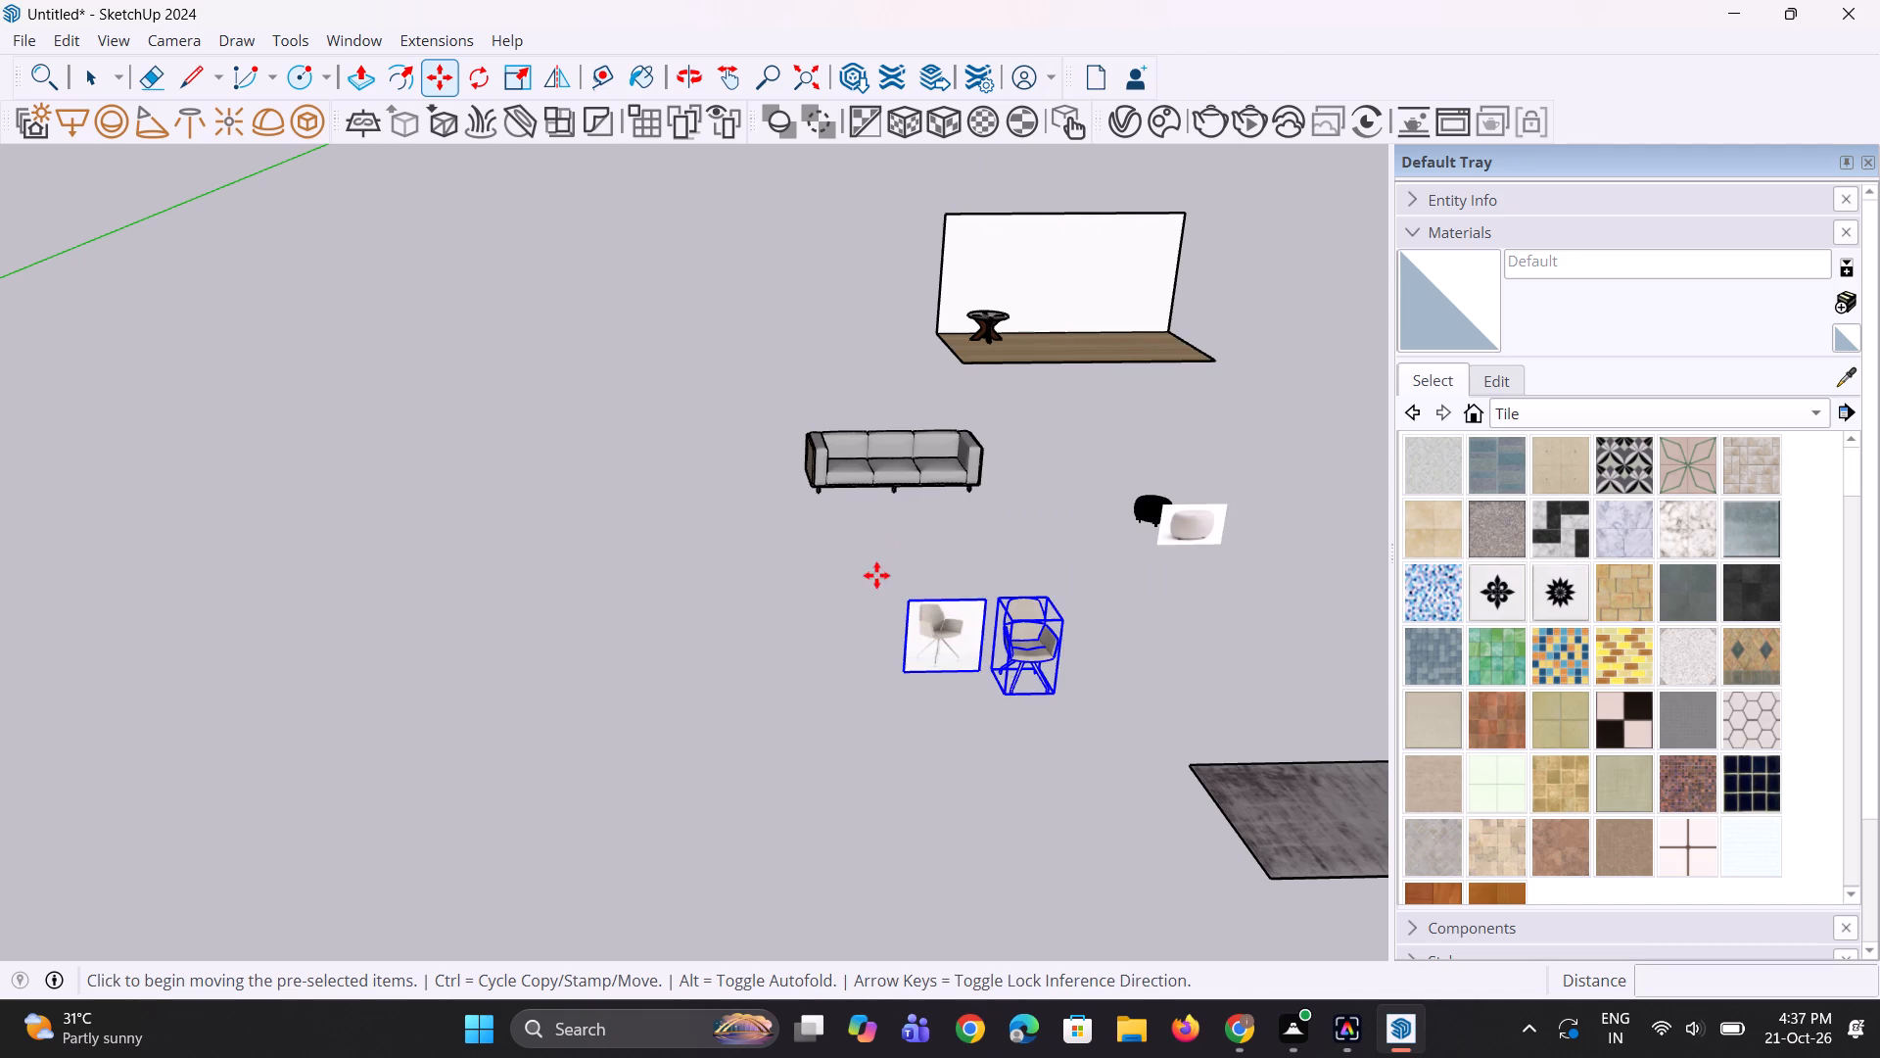
key(Escape)
click(910, 643)
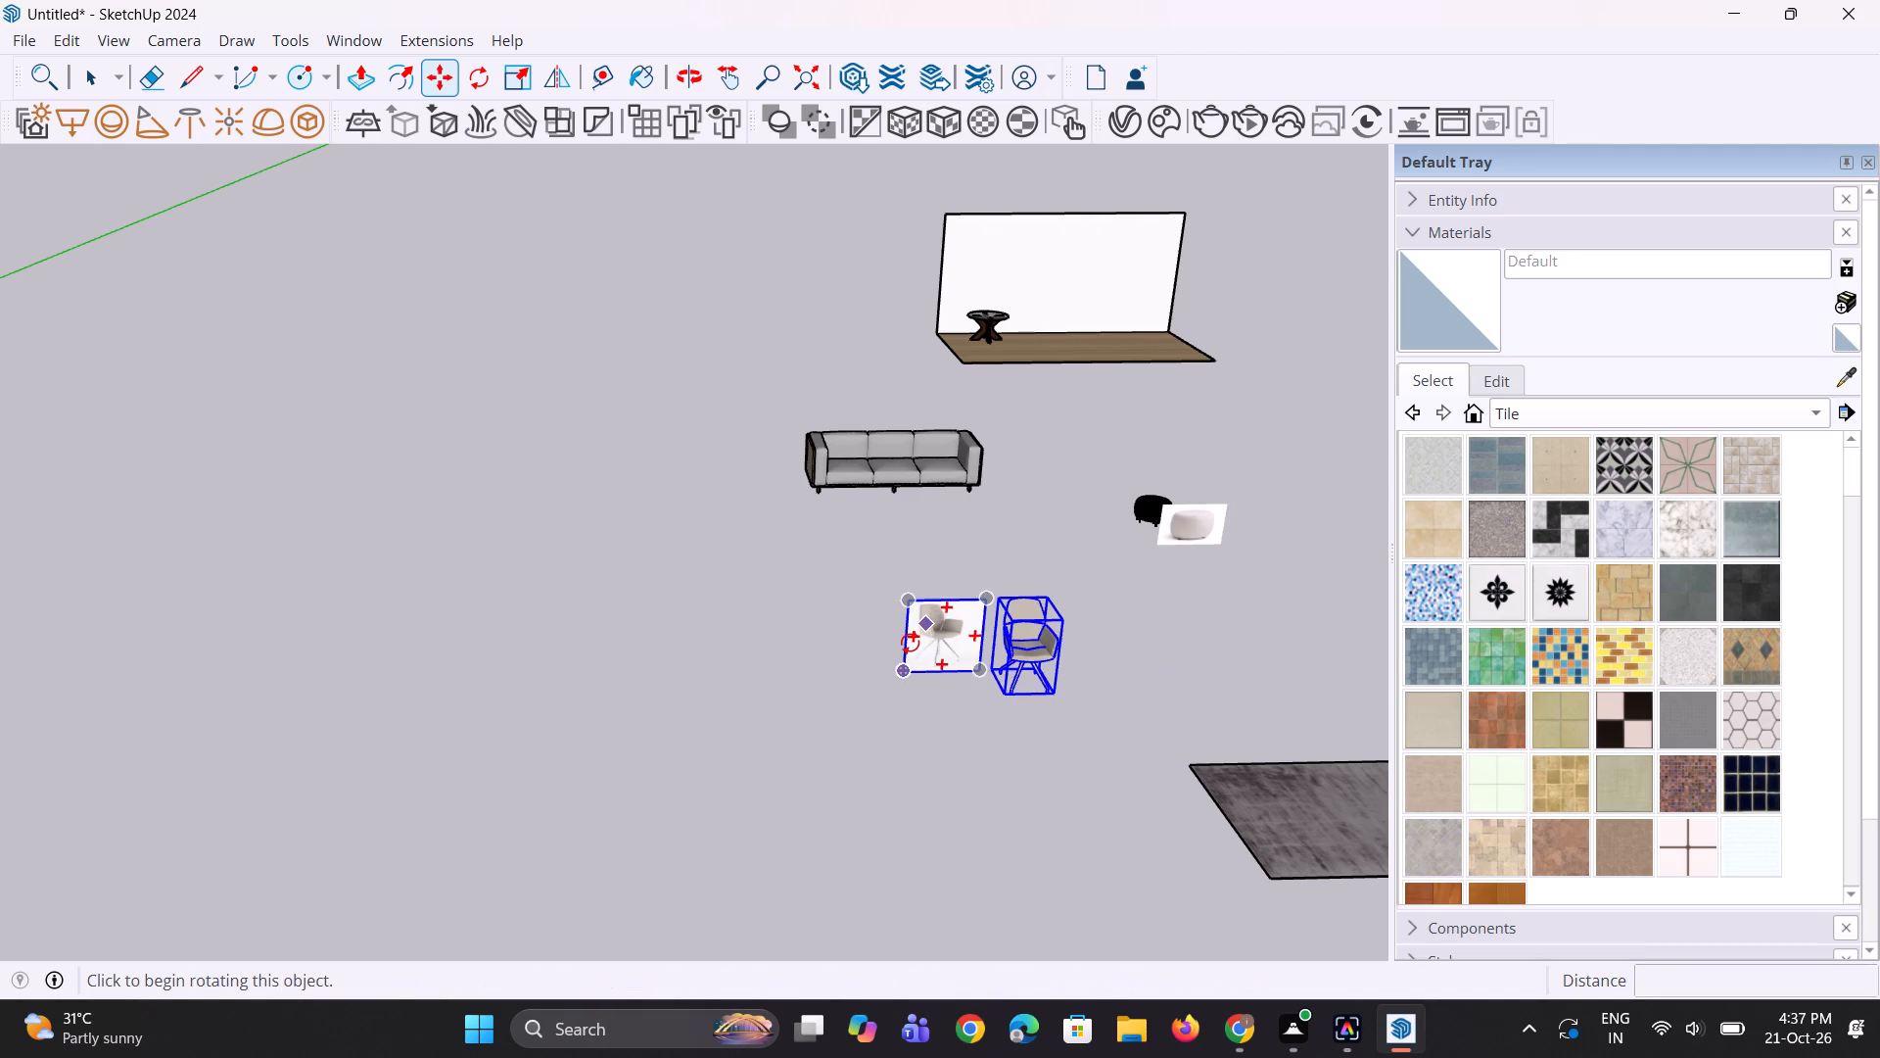
key(space)
key(space)
click(869, 652)
key(space)
click(938, 636)
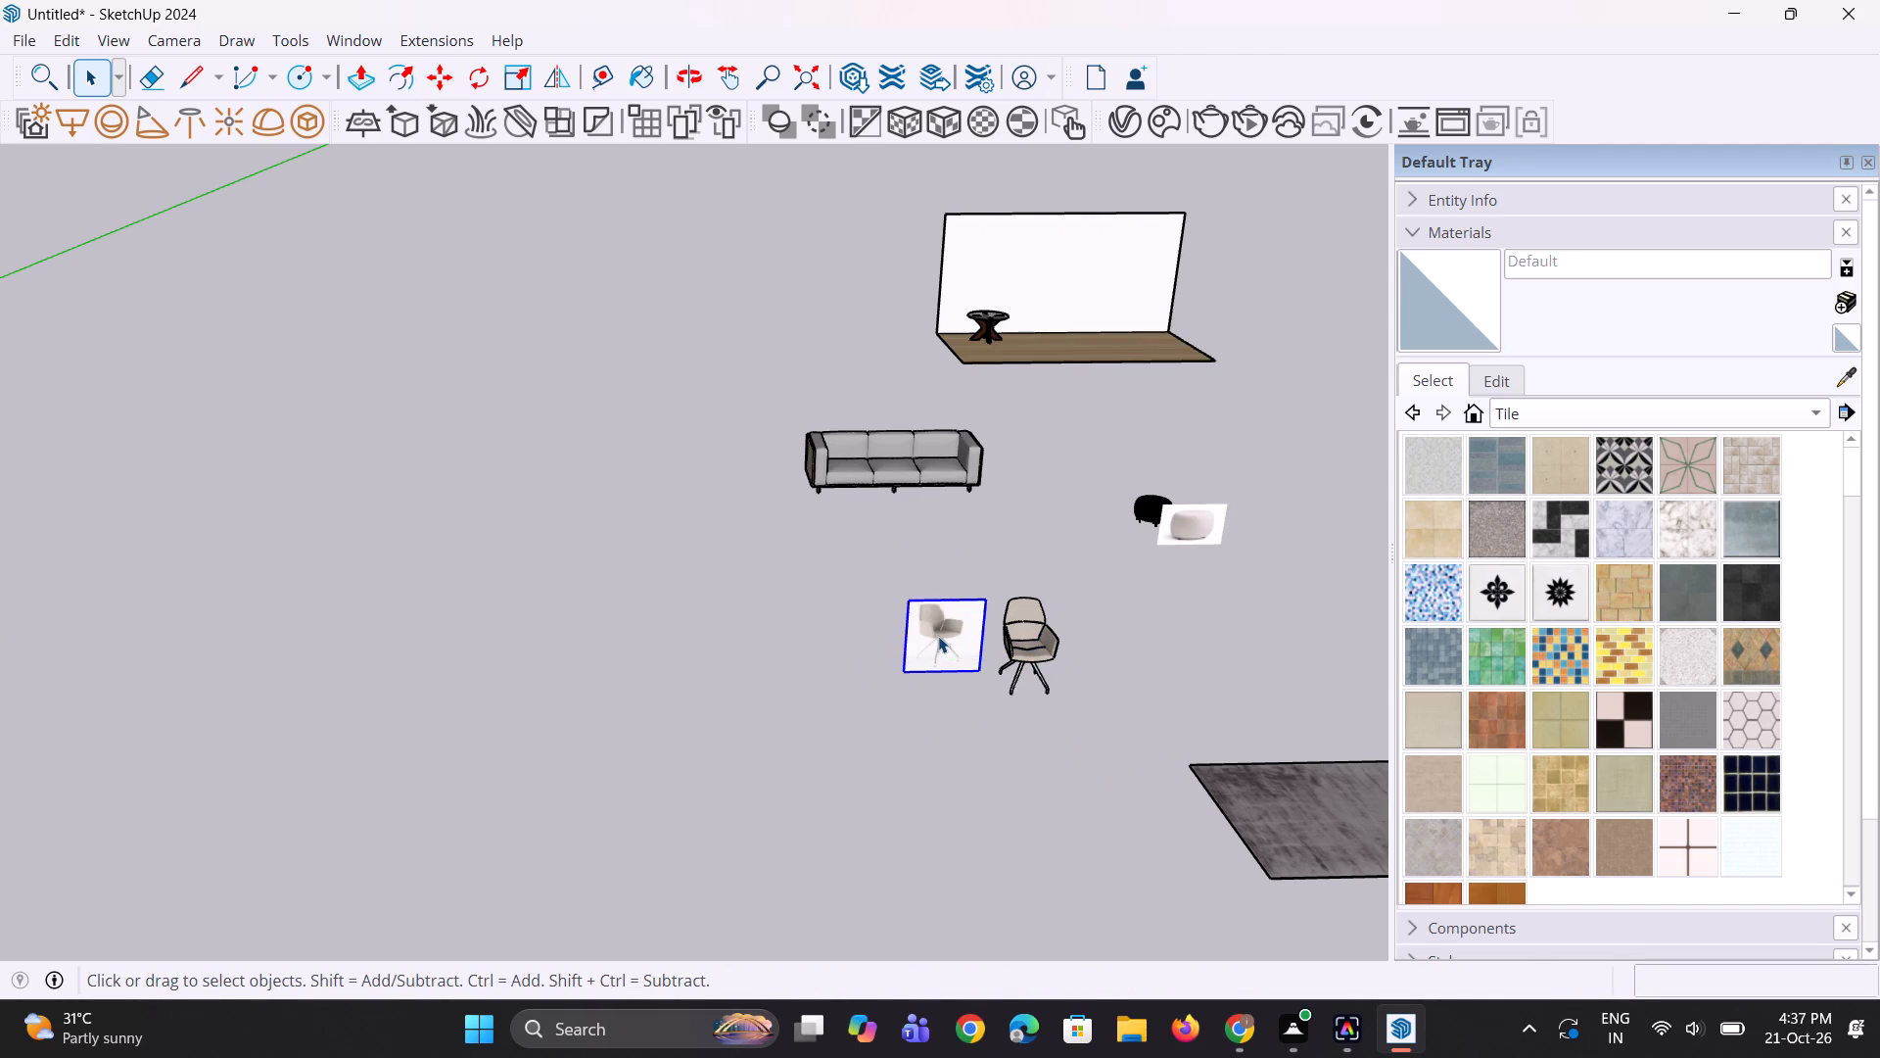
key(Delete)
Explode the glass table component and delete the white wall and wooden floor surfaces of its backdrop.
click(1049, 332)
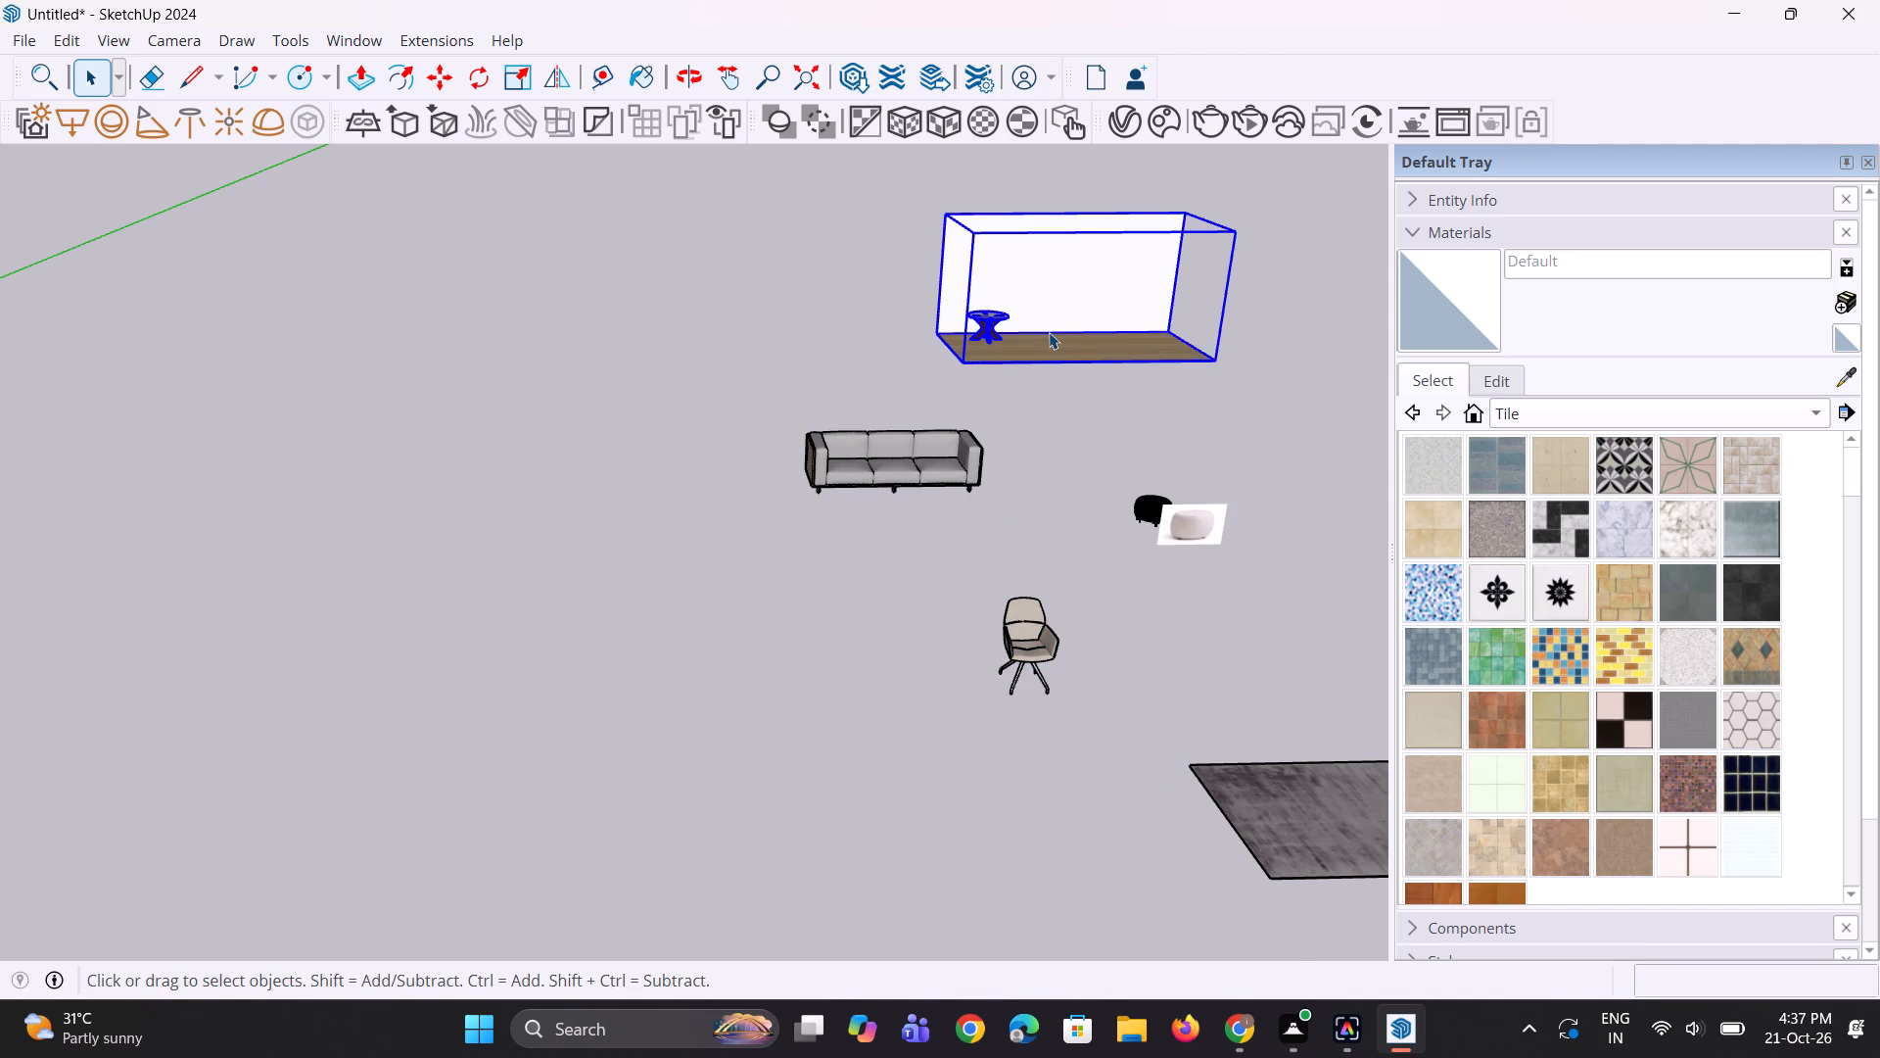
right_click(1049, 332)
click(1112, 546)
click(923, 597)
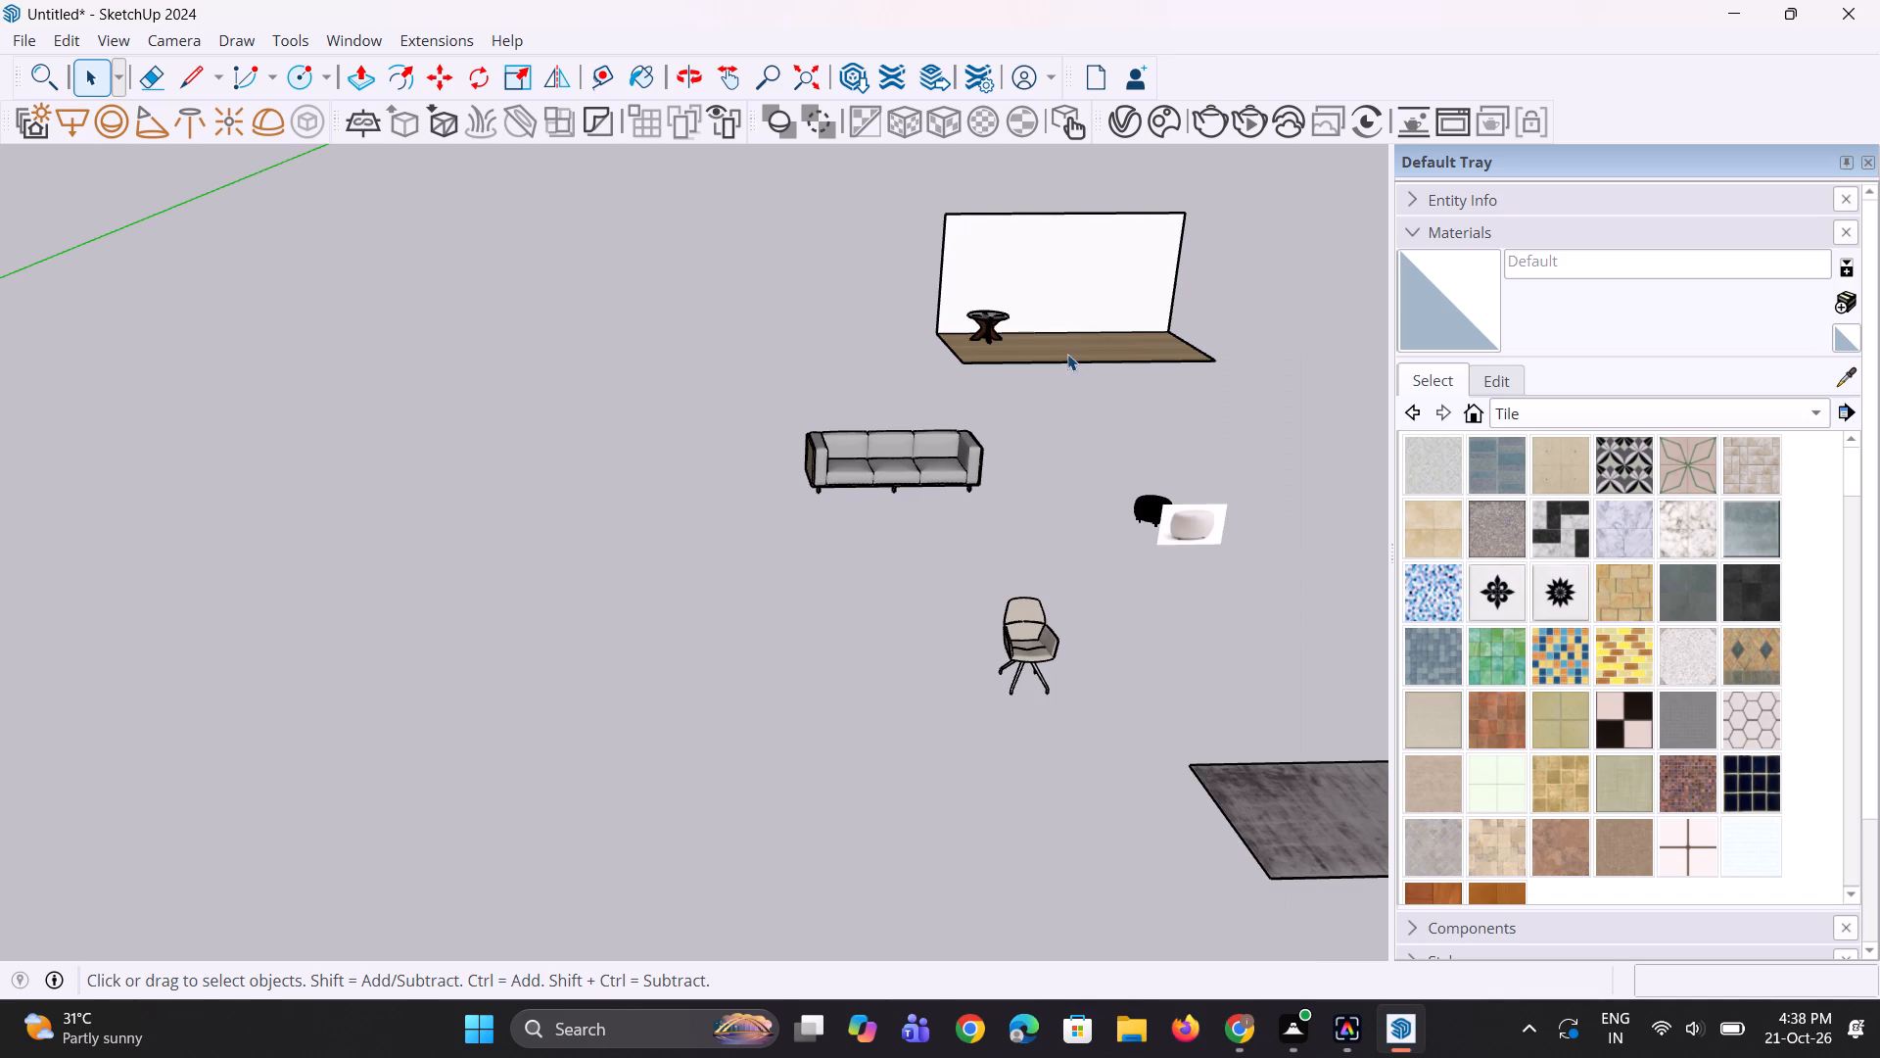
click(1085, 293)
key(Delete)
click(1079, 353)
key(Delete)
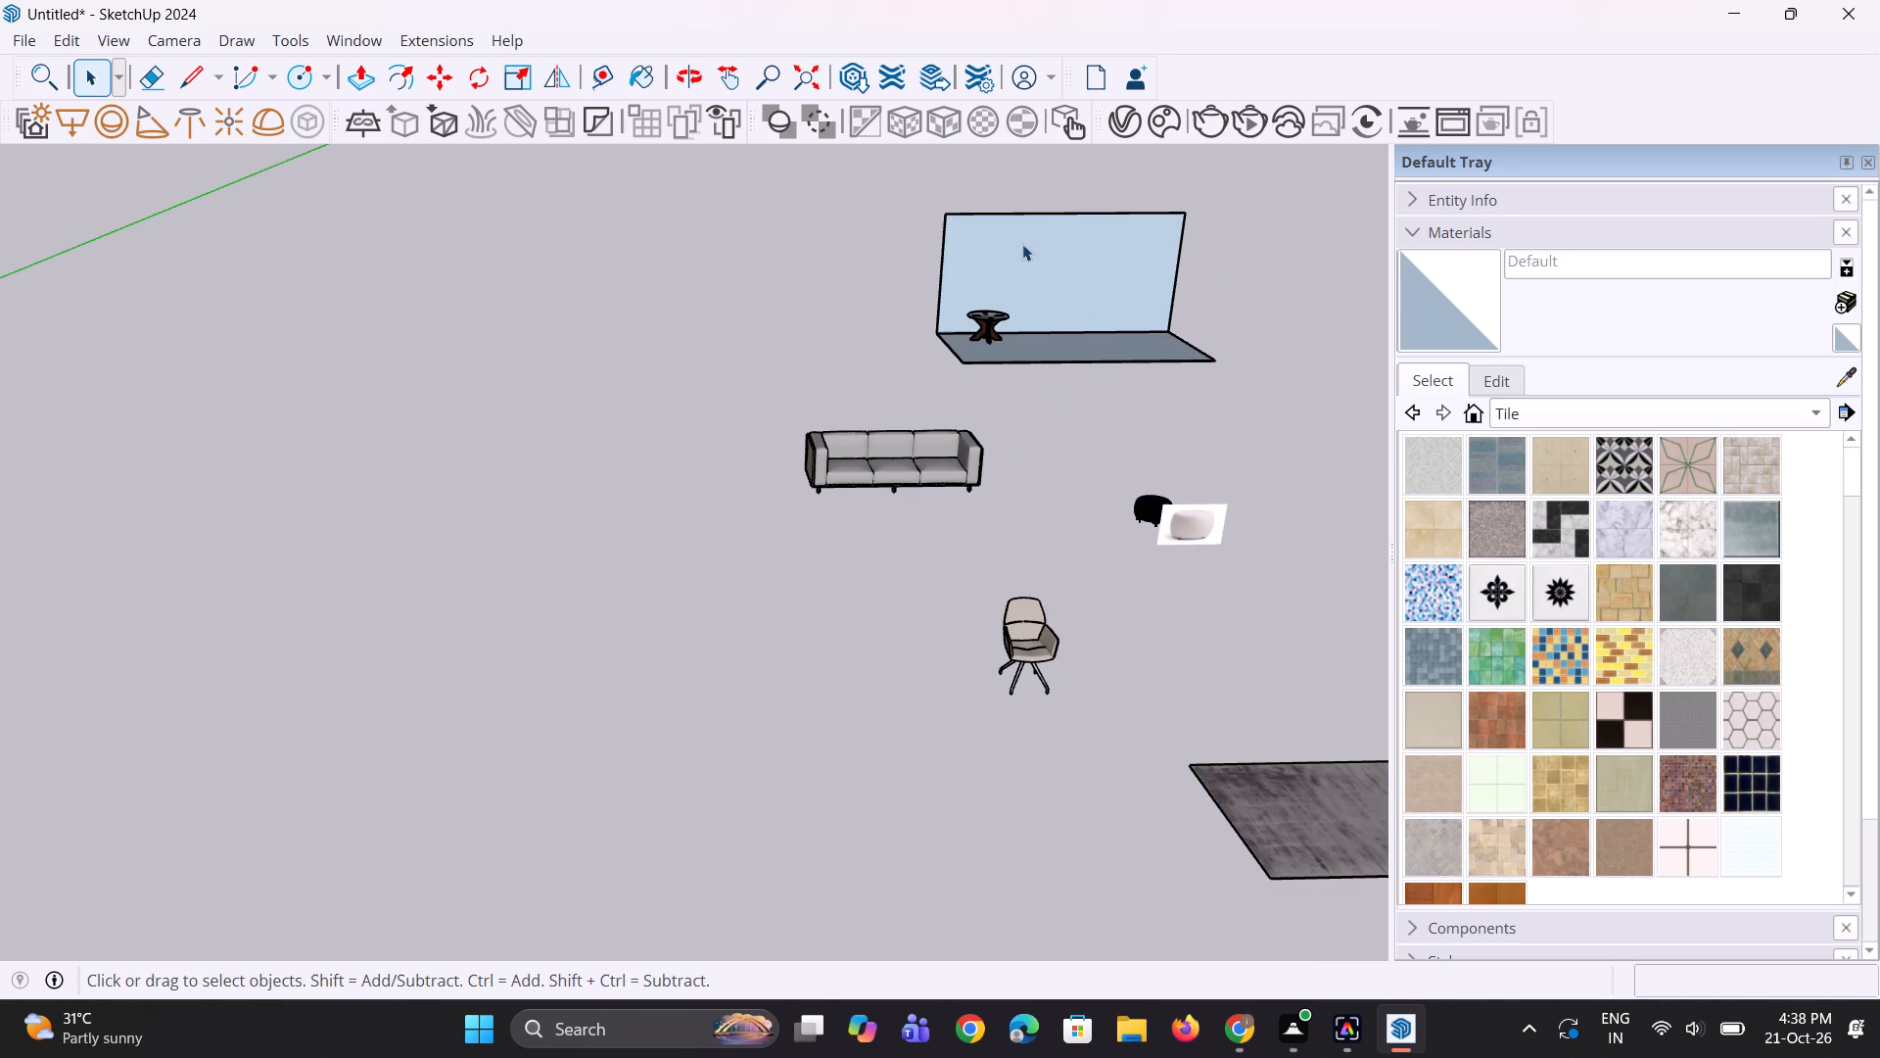
click(1026, 213)
key(Delete)
Move the round glass table off its backdrop to open ground beside the chair, in front of the grey sofa.
click(982, 322)
key(m)
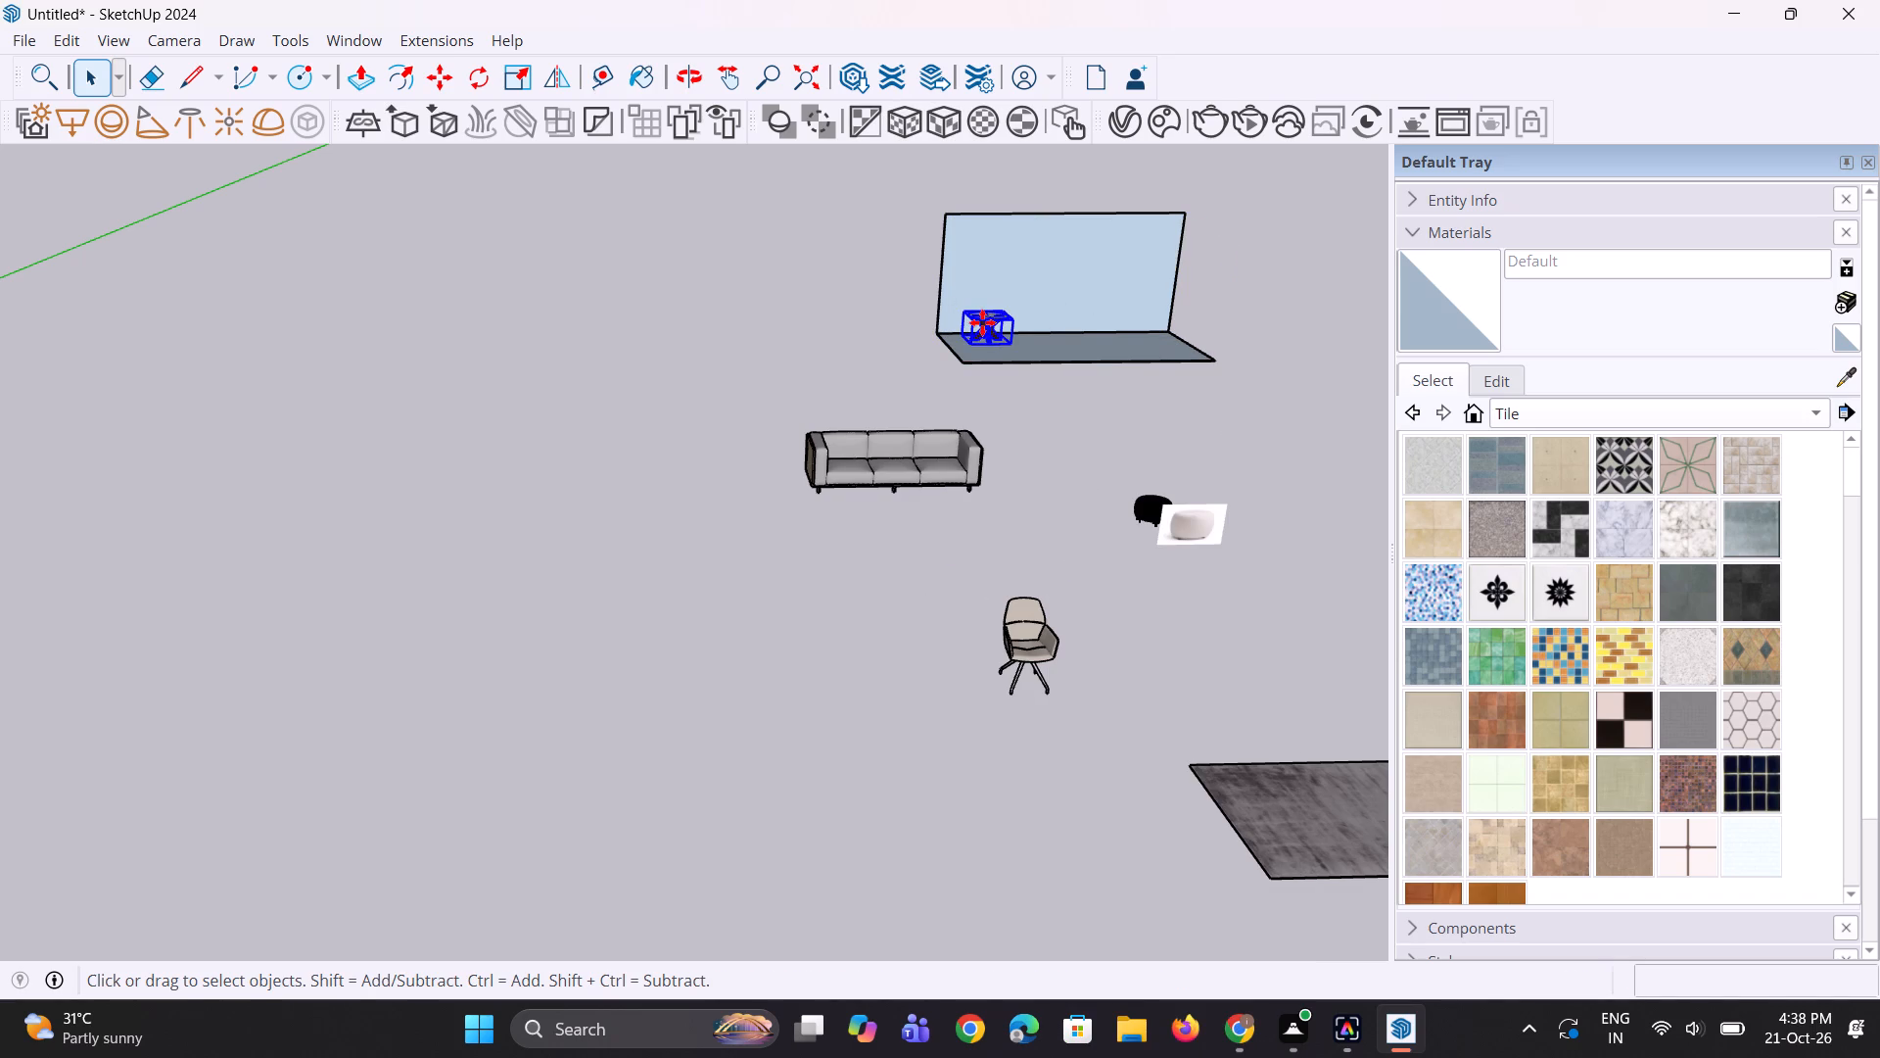
click(982, 322)
click(891, 657)
scroll(954, 632, down, 5)
key(space)
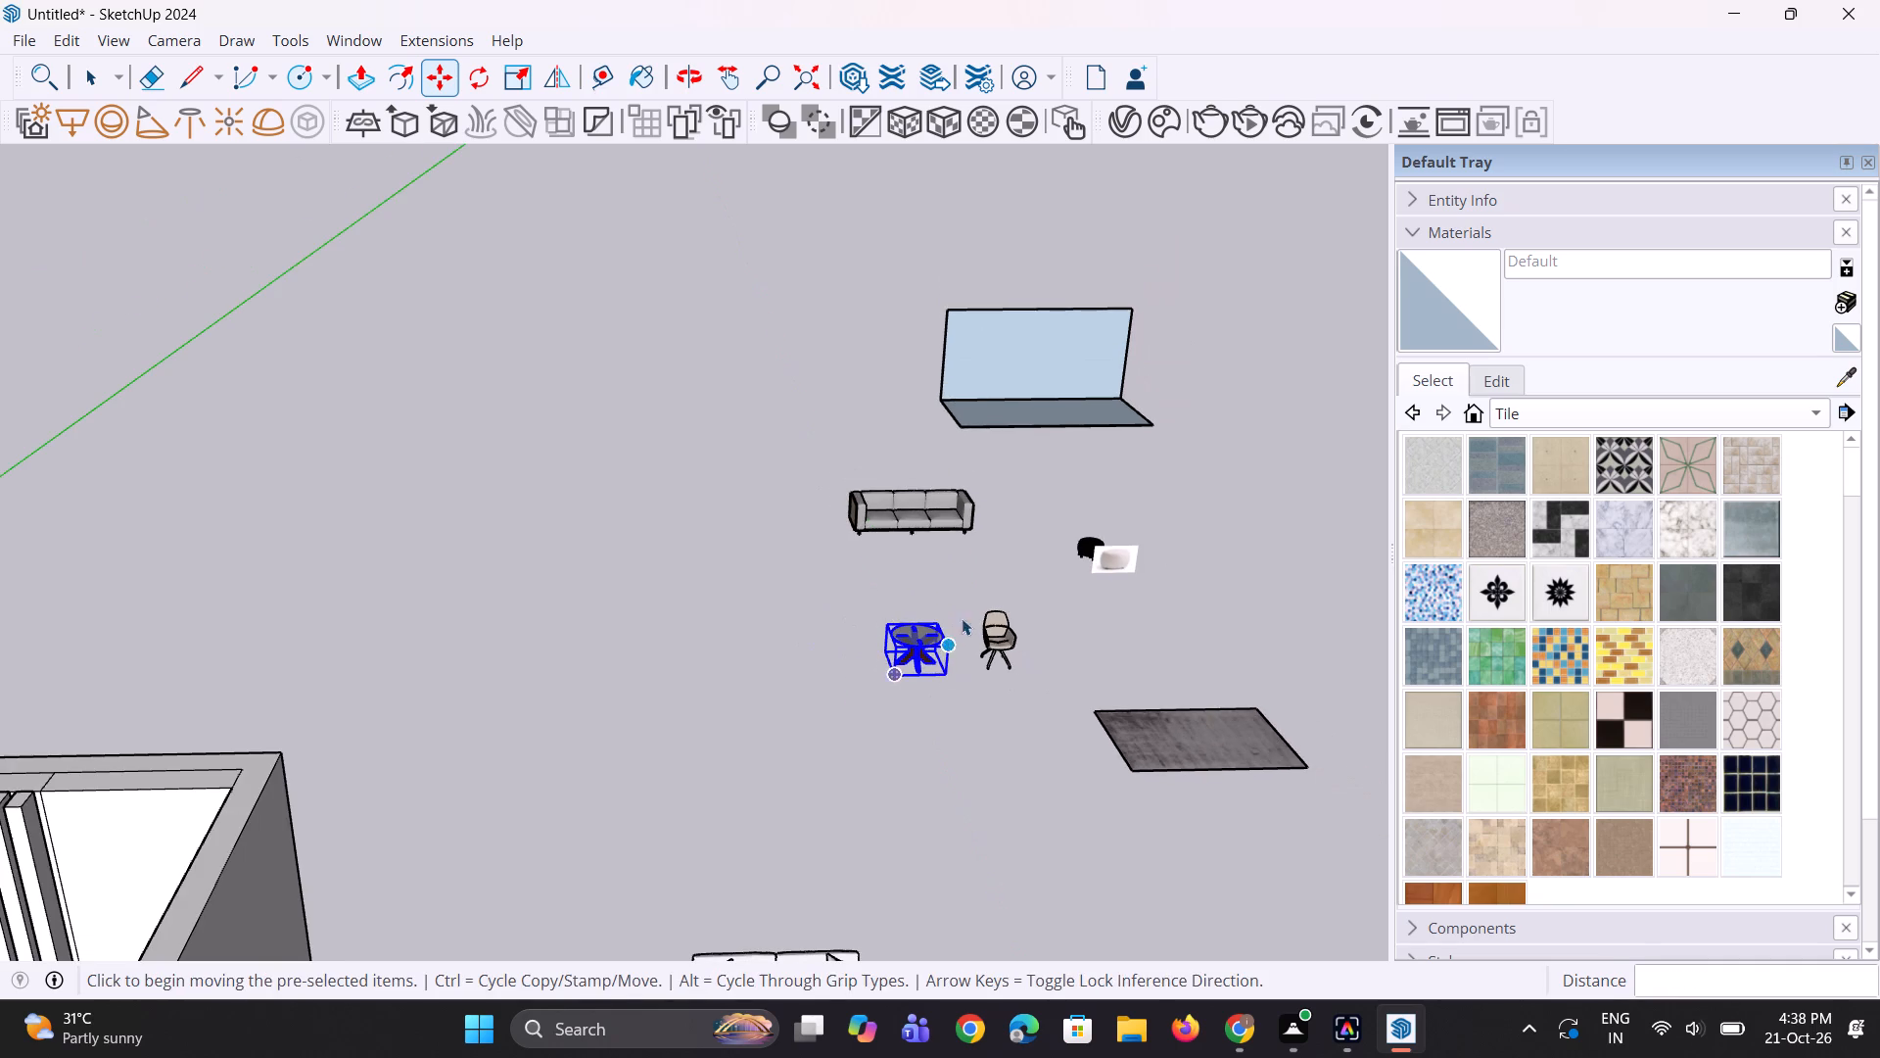
key(space)
Delete the remaining blue backdrop wall and floor behind the grey three-seat sofa.
middle_drag(1054, 505, 1054, 548)
drag(943, 223, 1270, 451)
key(Delete)
Explode the round pouf component and delete the picture board in front of the pouf.
click(1102, 568)
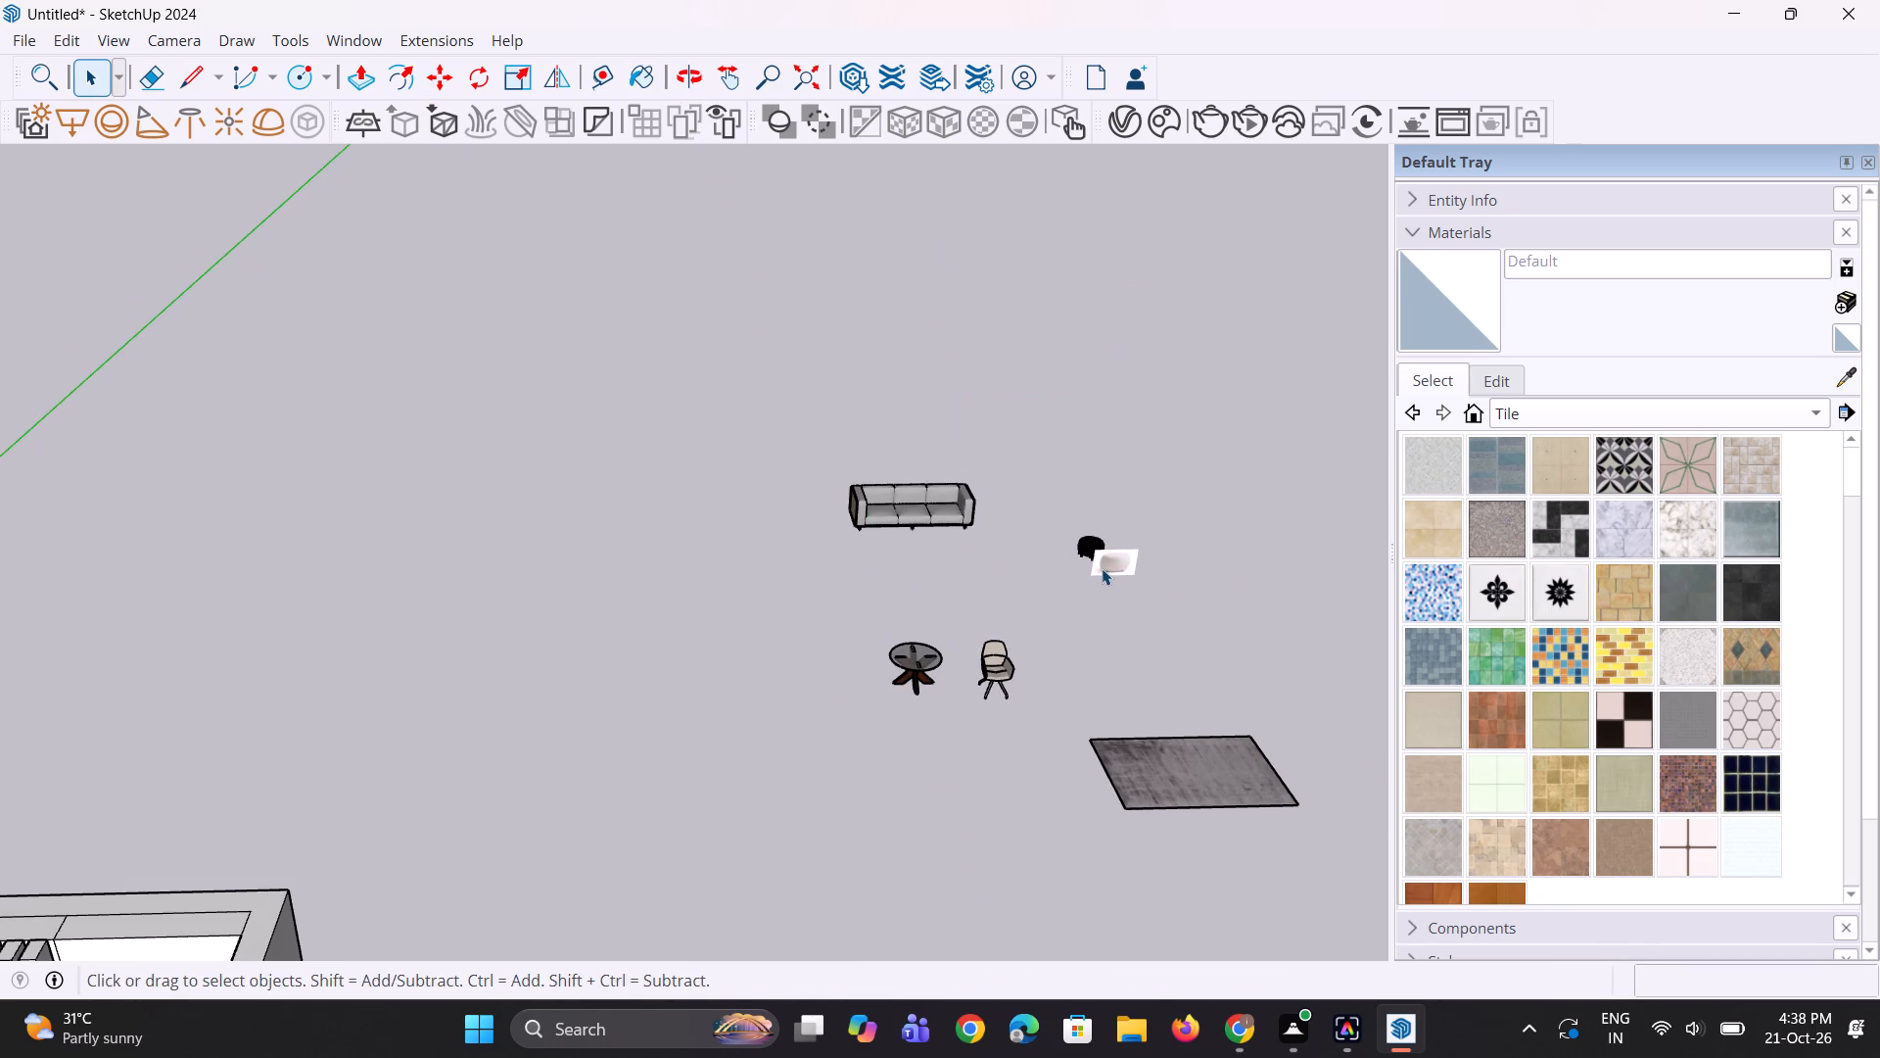
right_click(1102, 568)
click(1198, 204)
click(1088, 442)
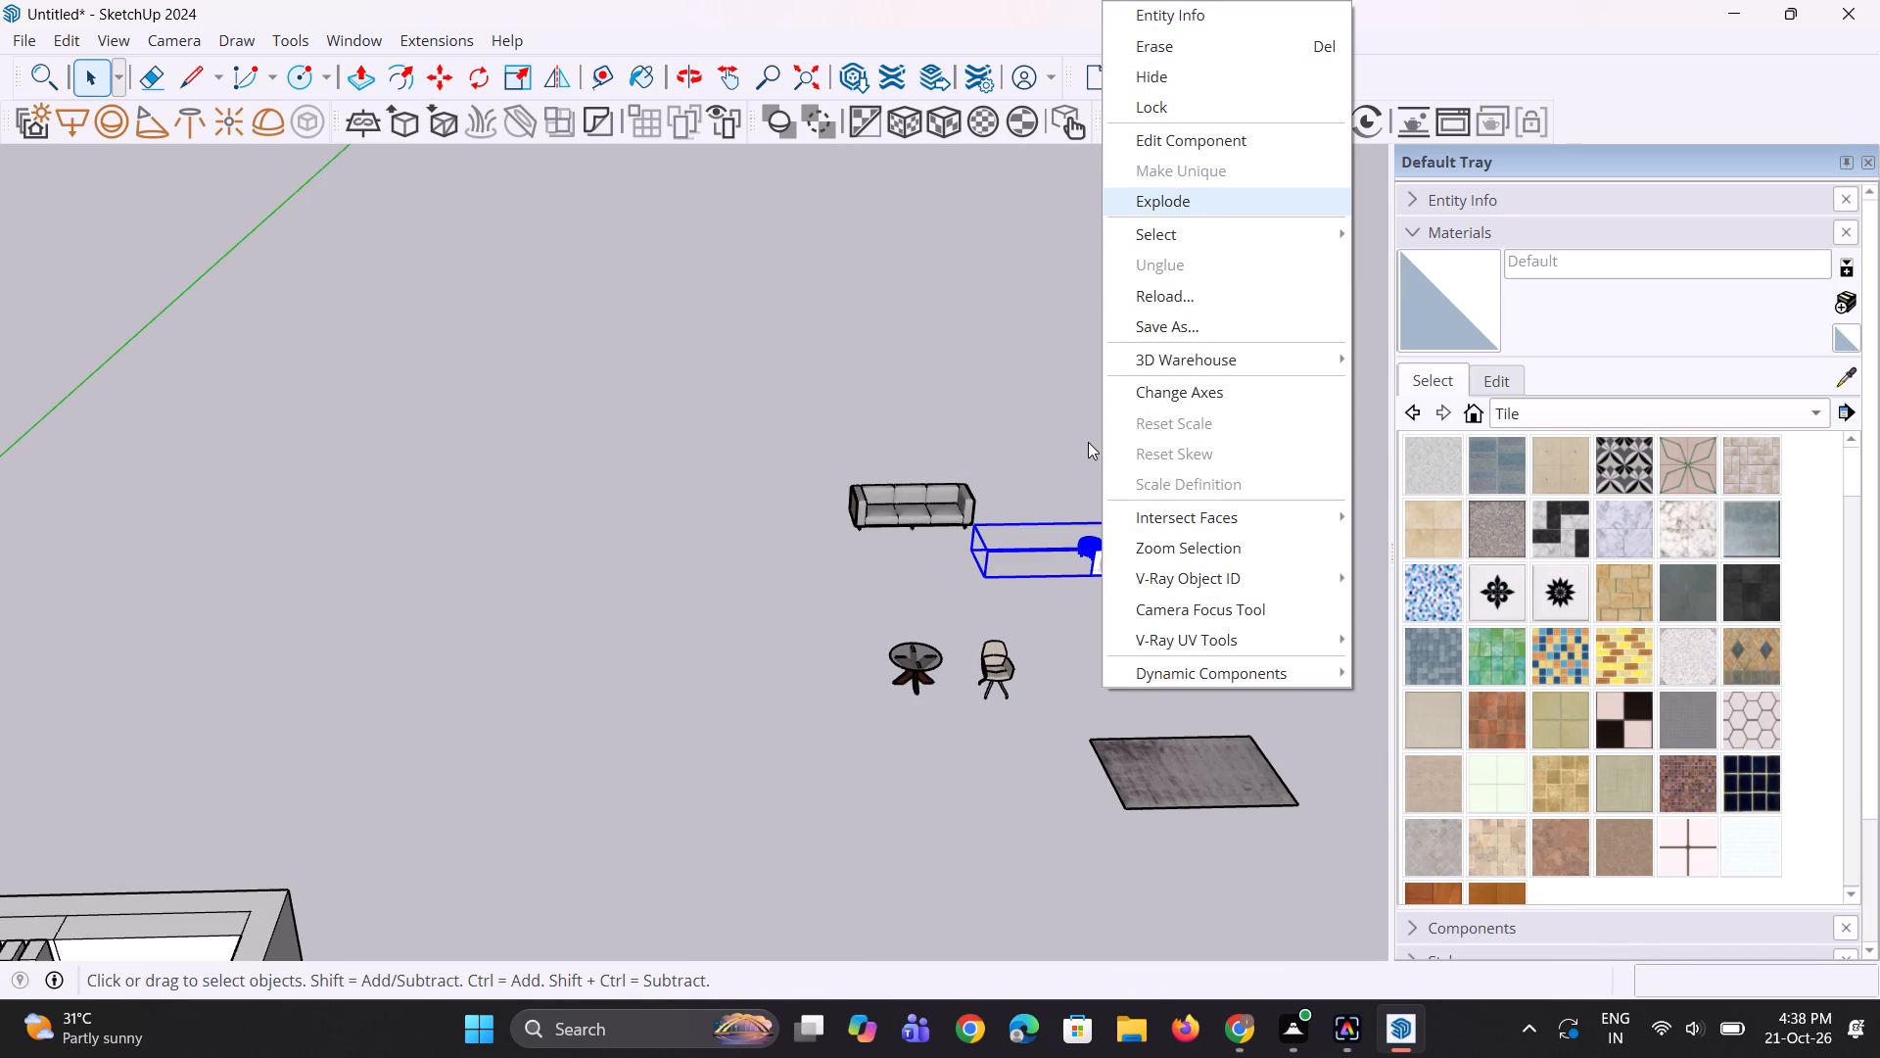
click(1111, 554)
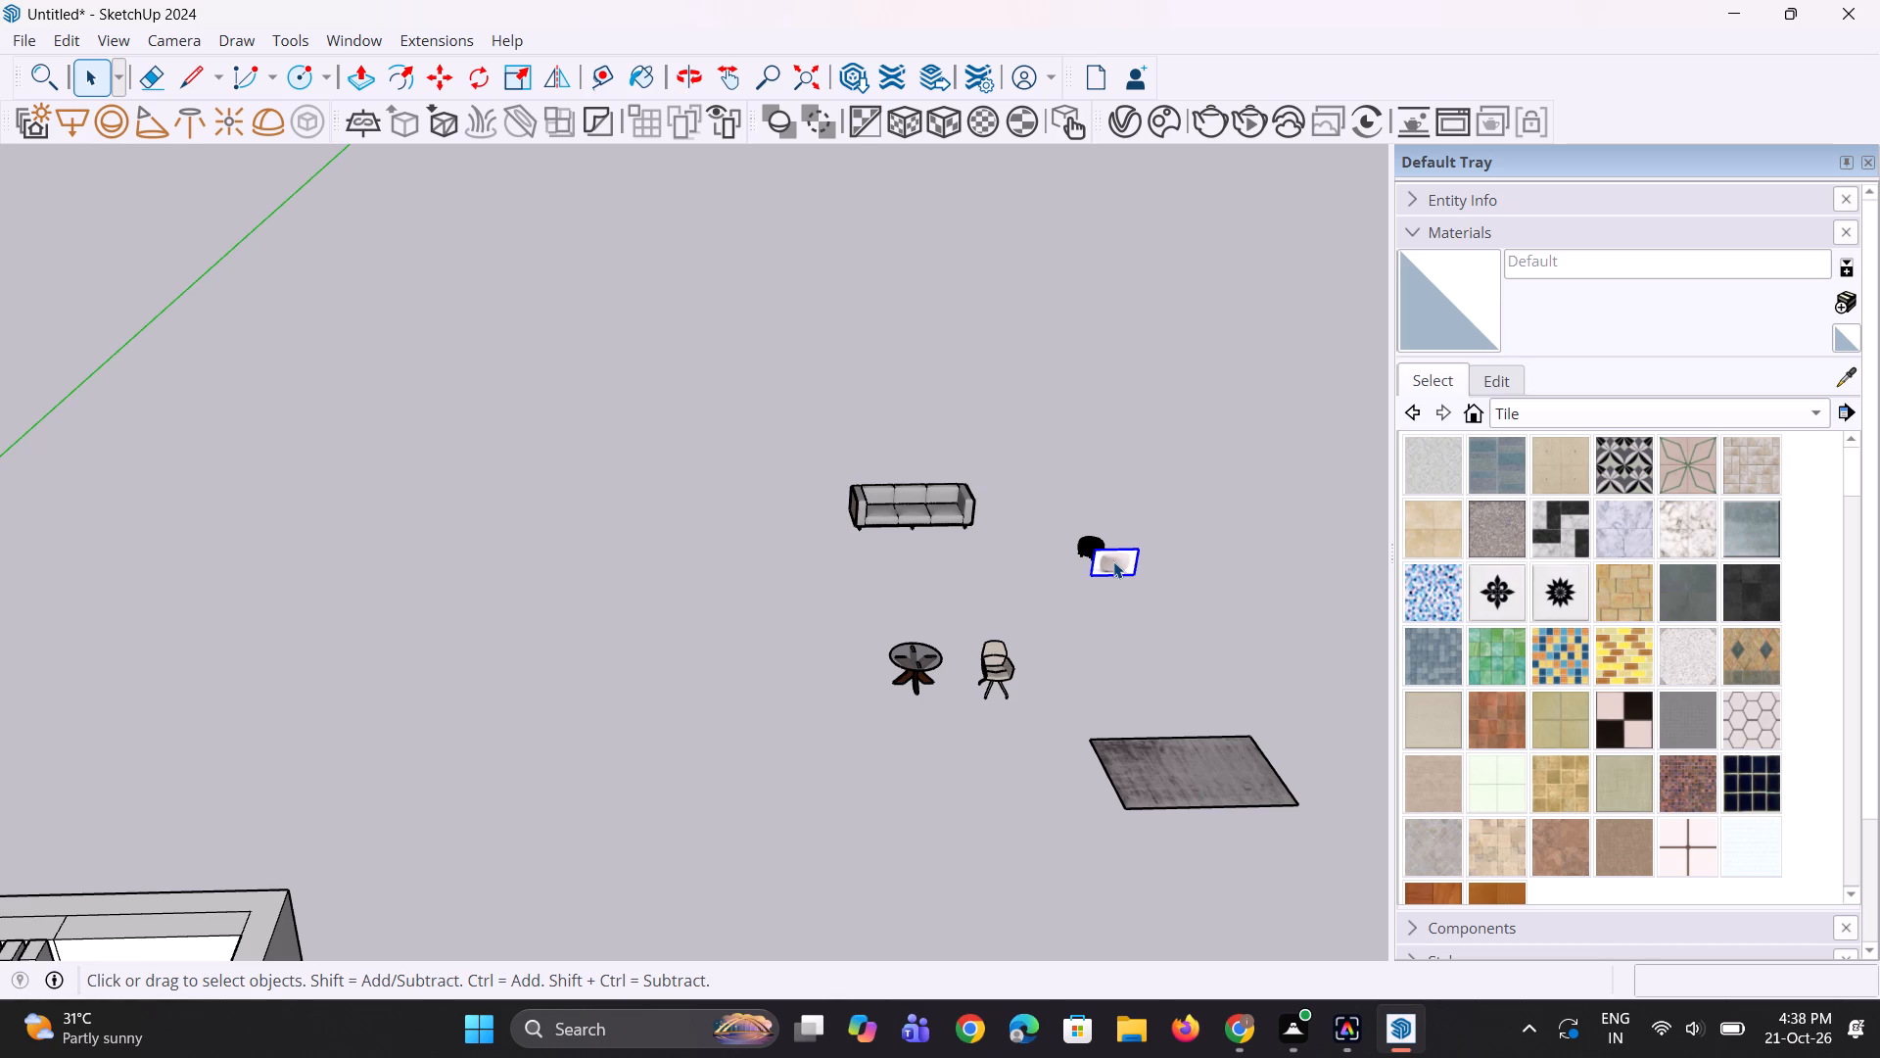
key(Delete)
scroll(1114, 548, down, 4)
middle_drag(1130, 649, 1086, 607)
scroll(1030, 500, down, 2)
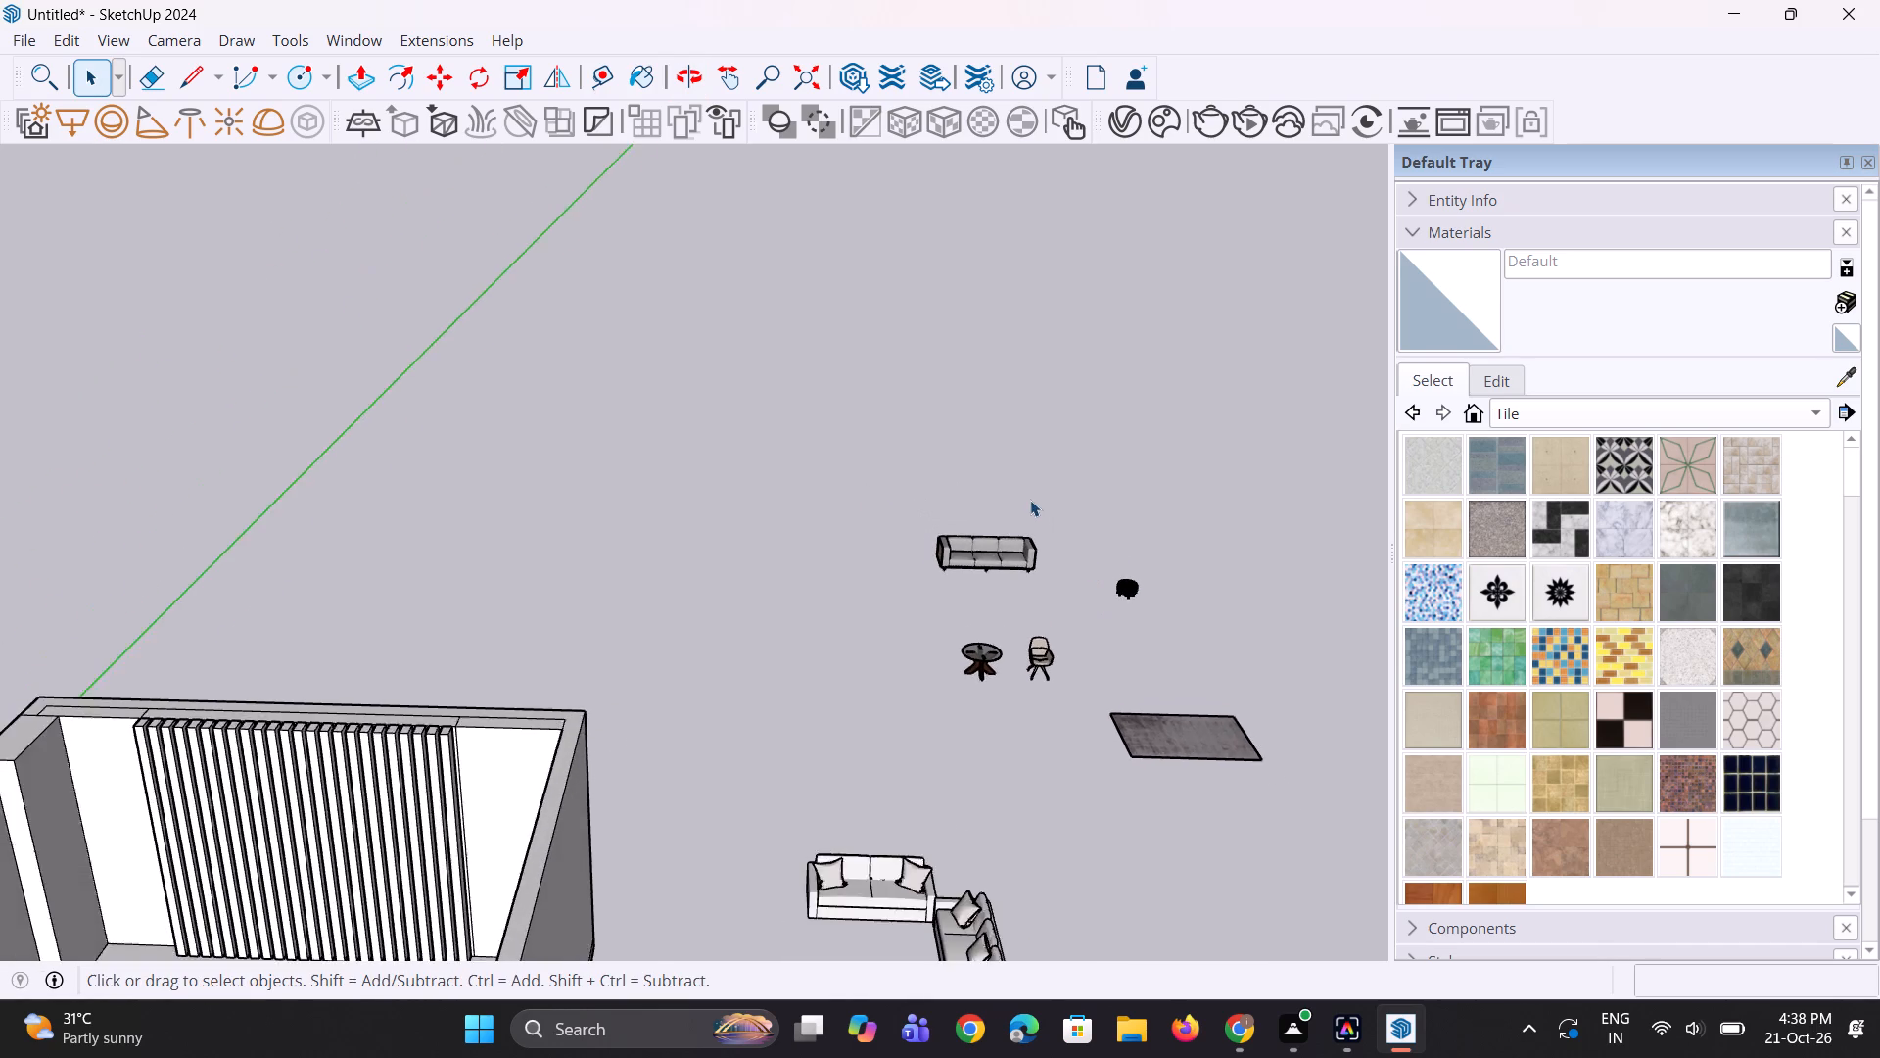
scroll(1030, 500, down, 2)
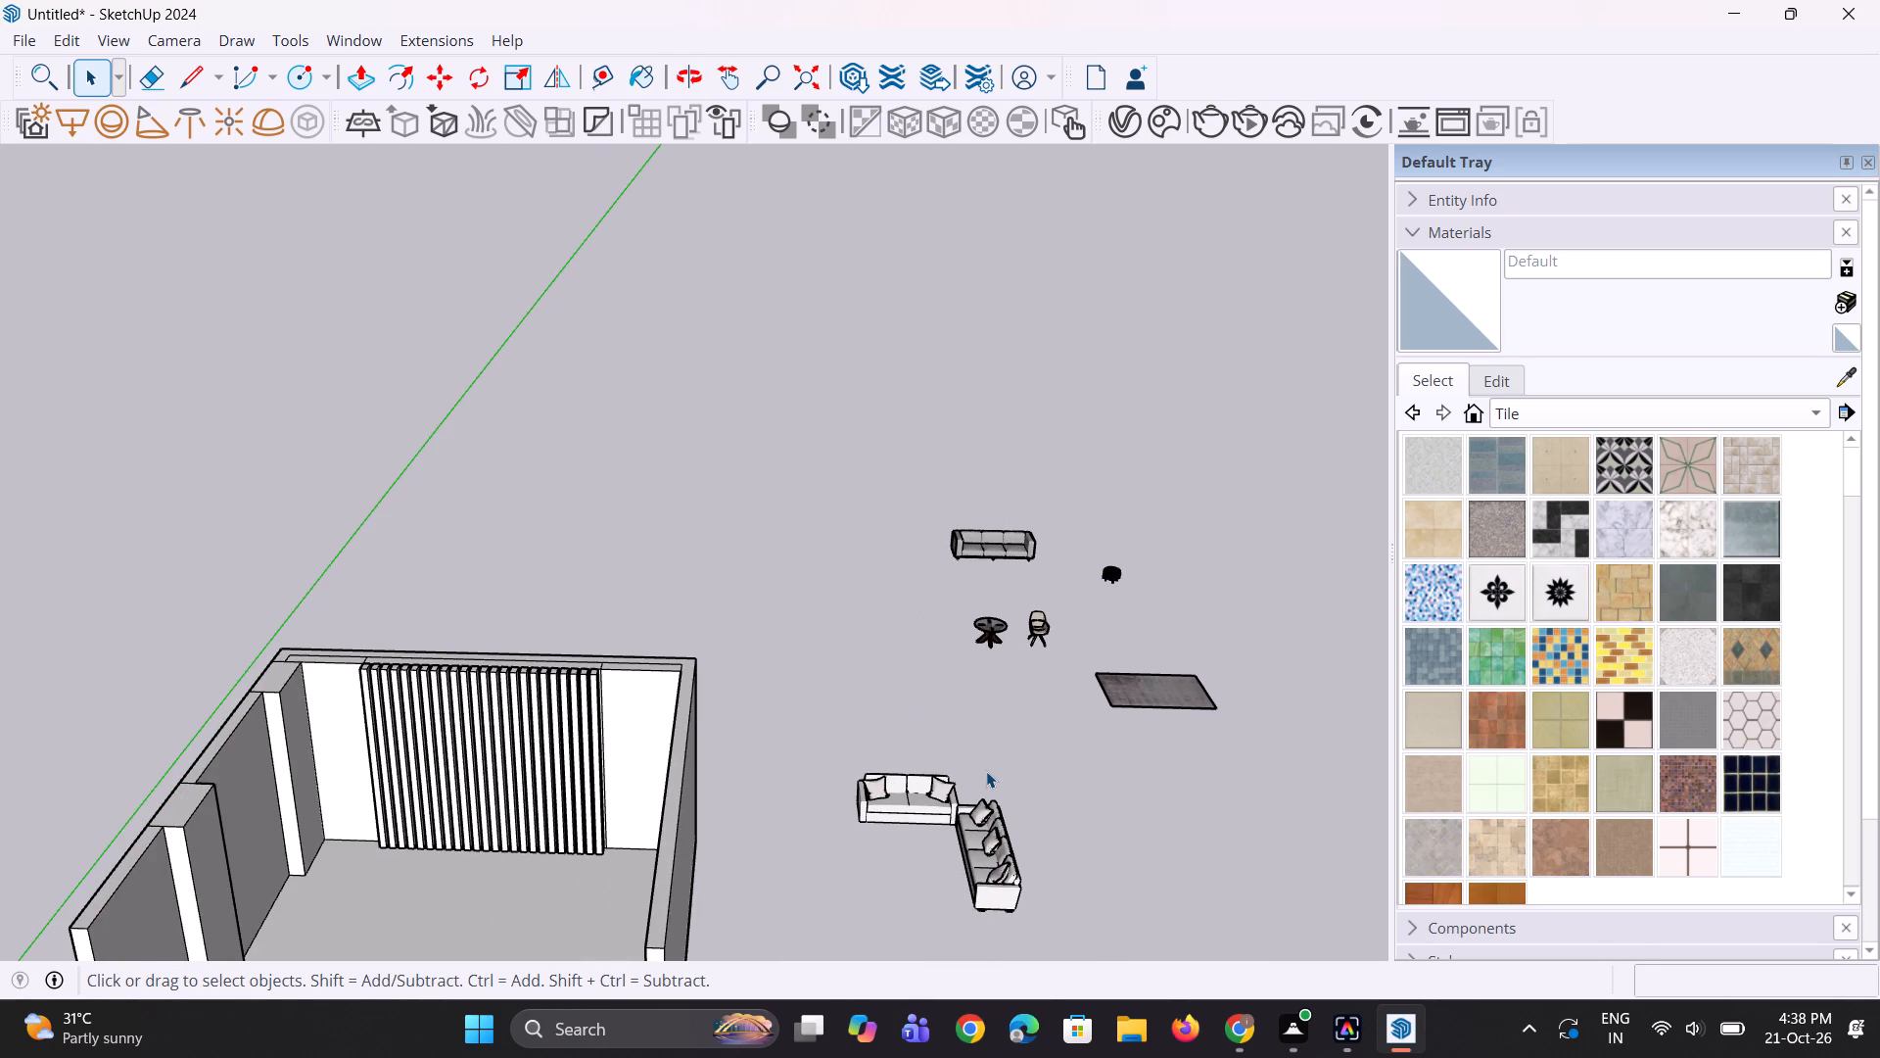
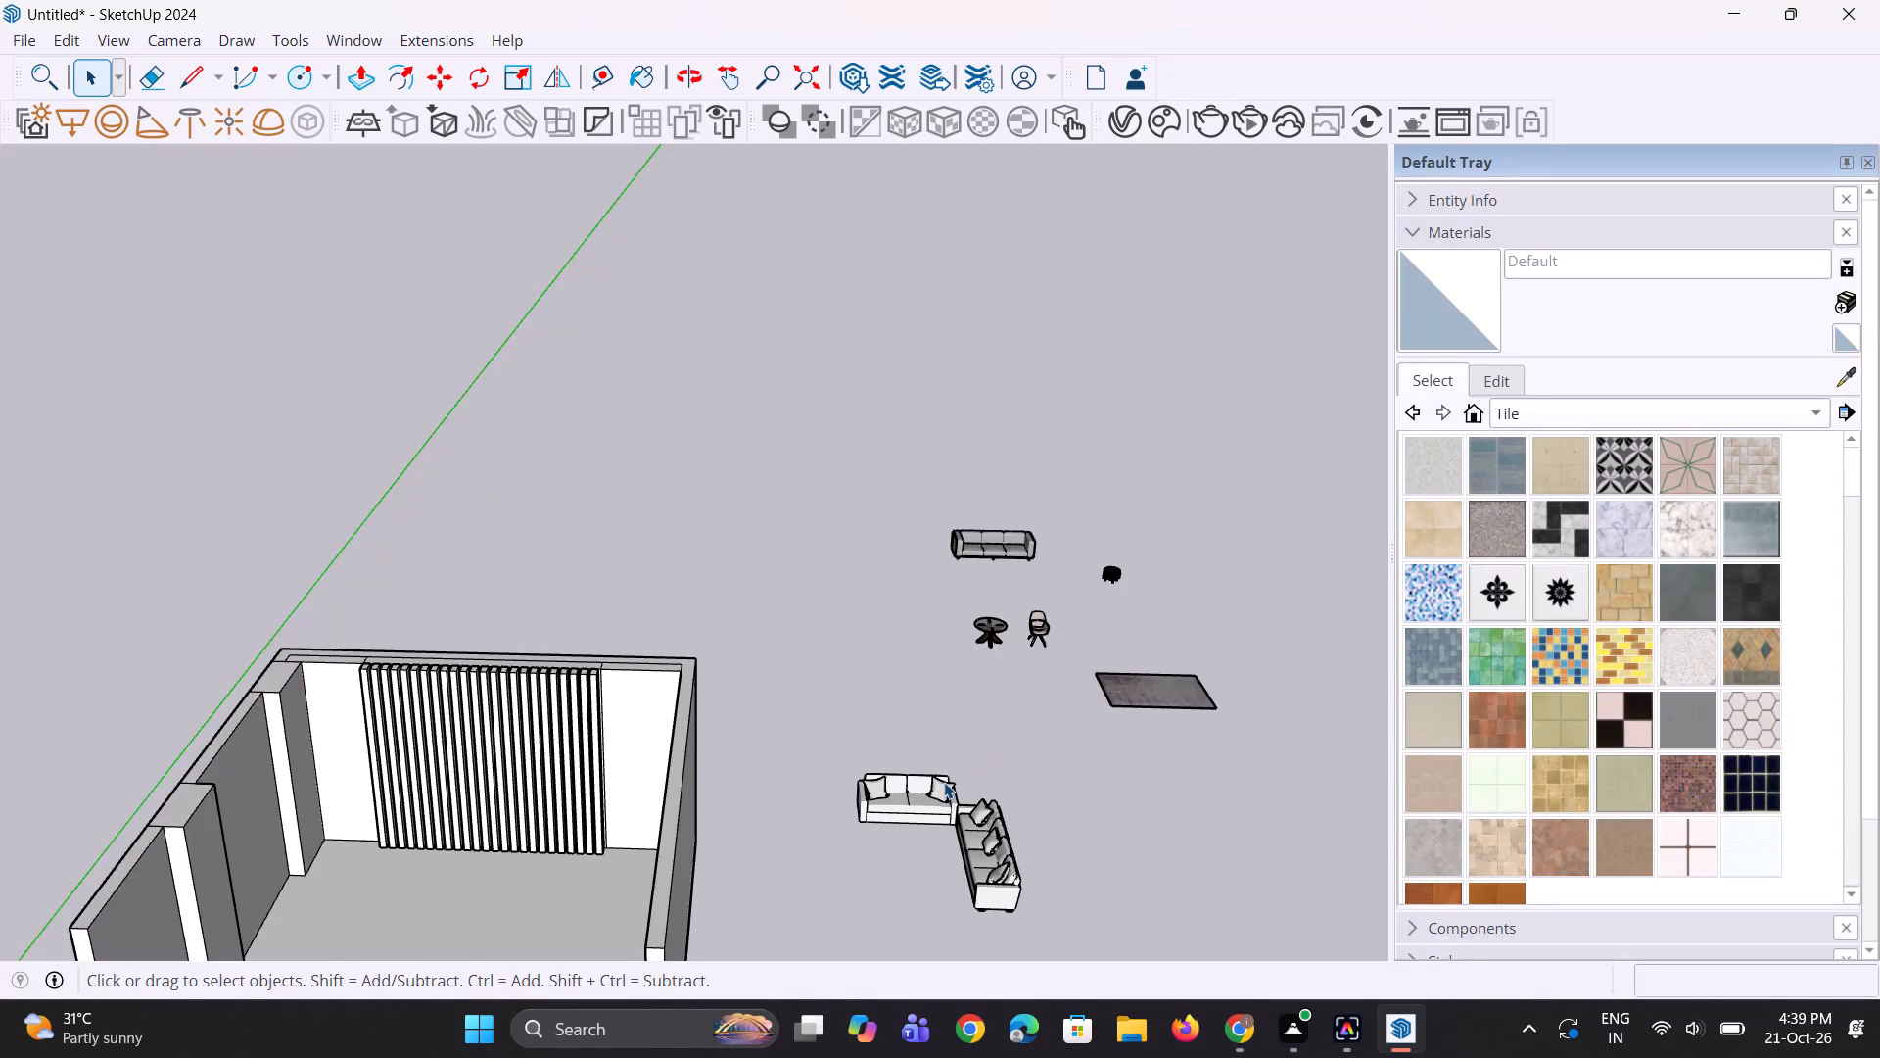
Explode the white L-shaped sofa set component into its two separate sofas.
scroll(788, 751, down, 4)
scroll(764, 601, down, 3)
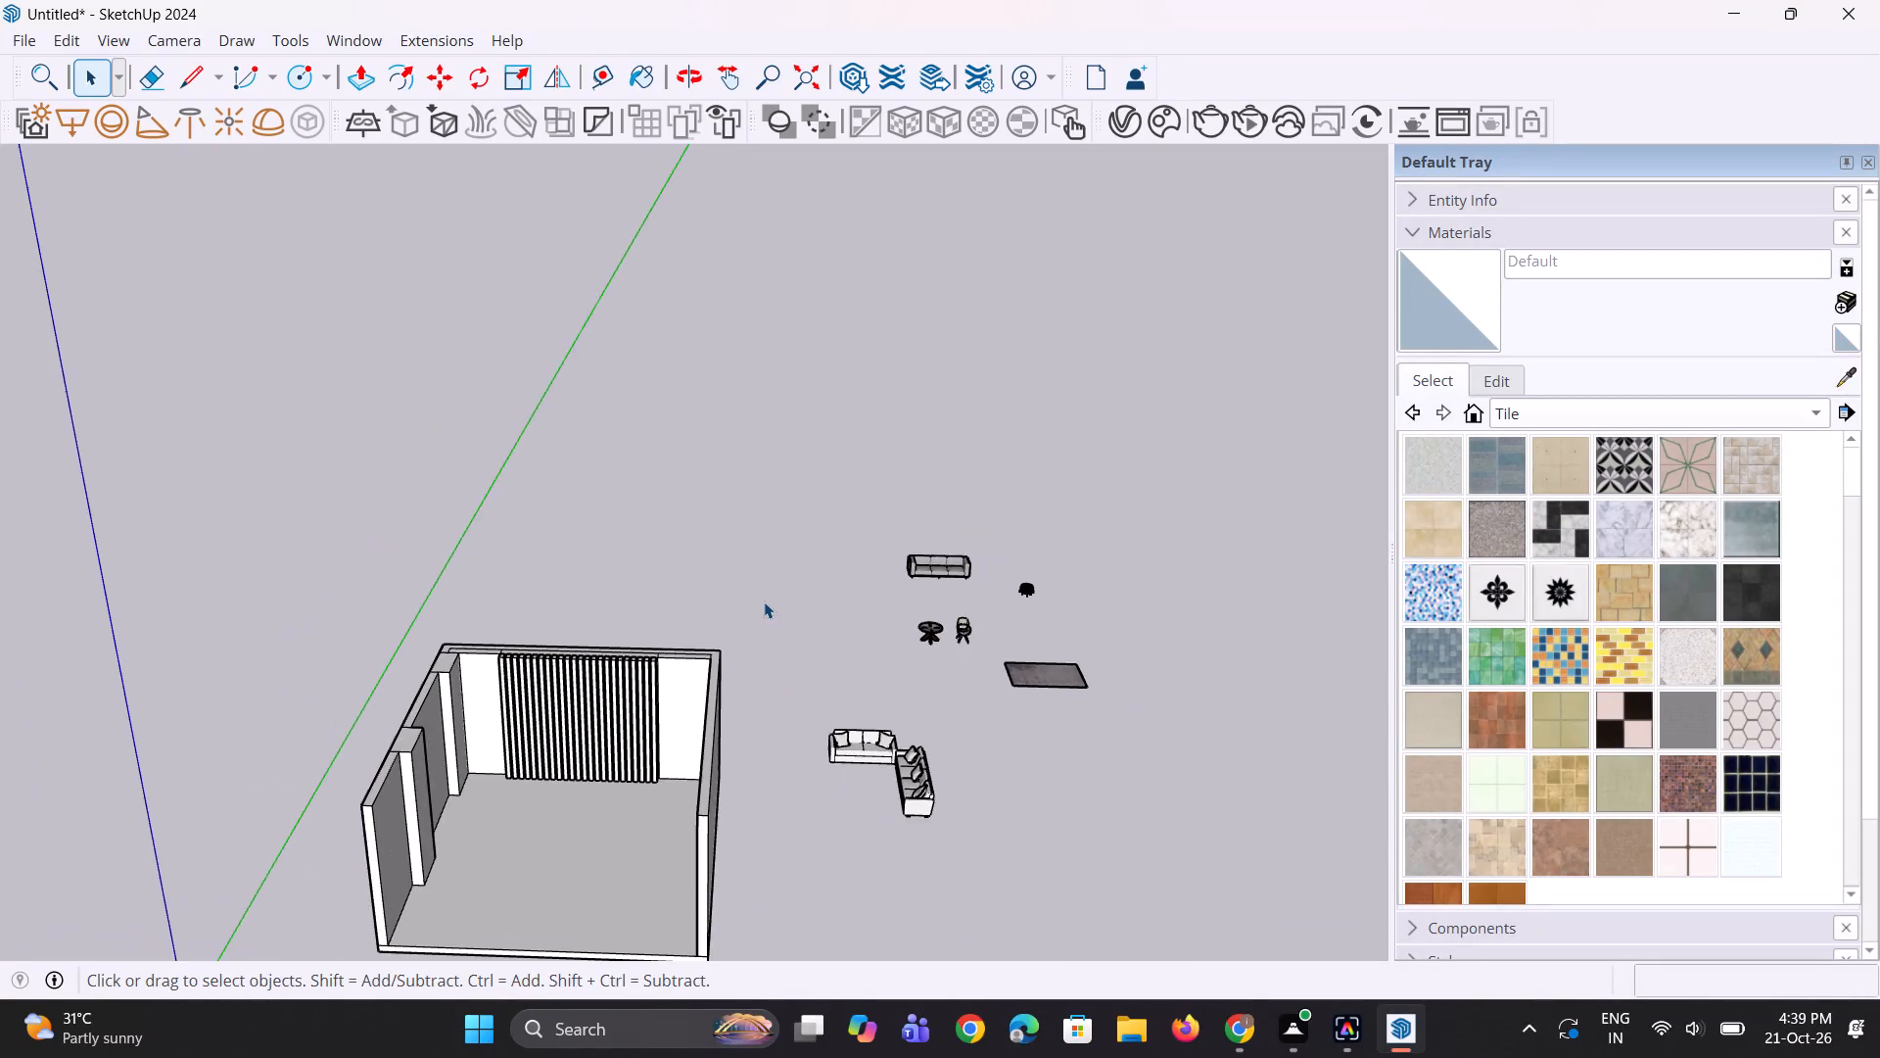
scroll(748, 809, up, 4)
scroll(866, 722, up, 7)
click(938, 706)
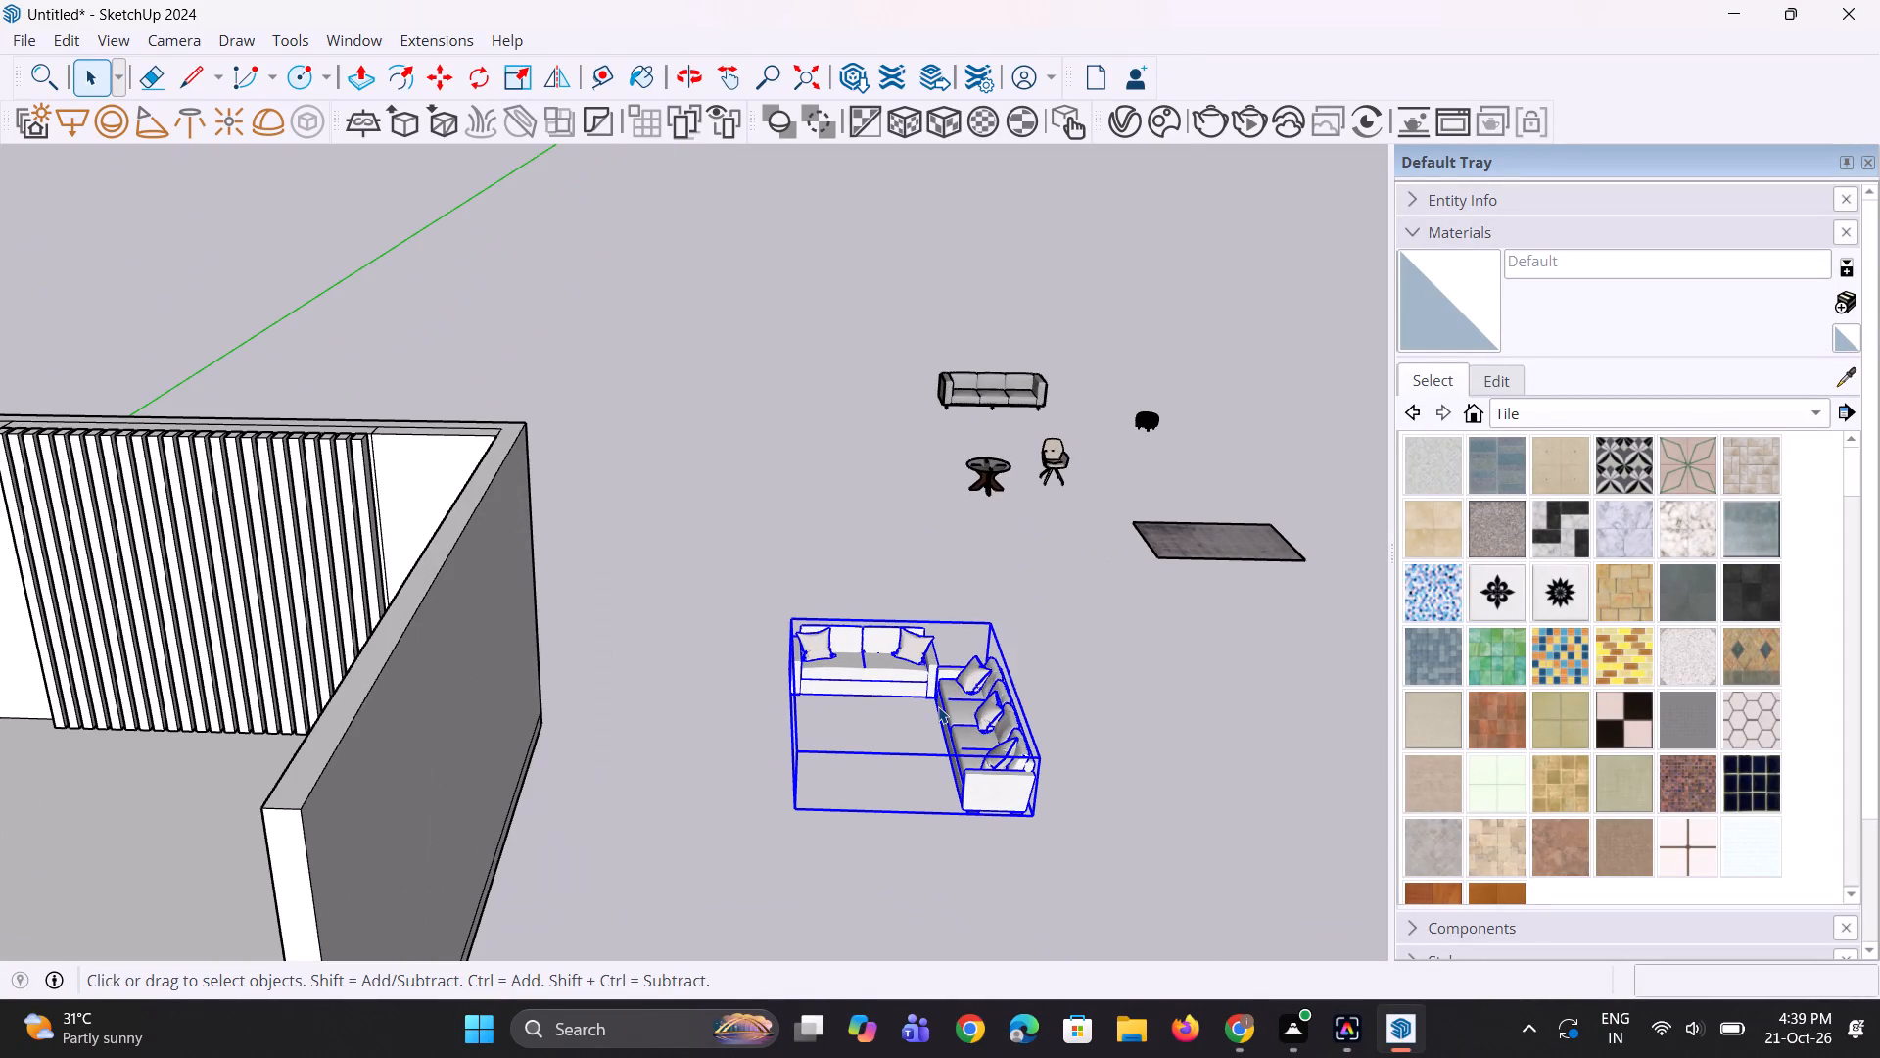
right_click(938, 706)
click(998, 229)
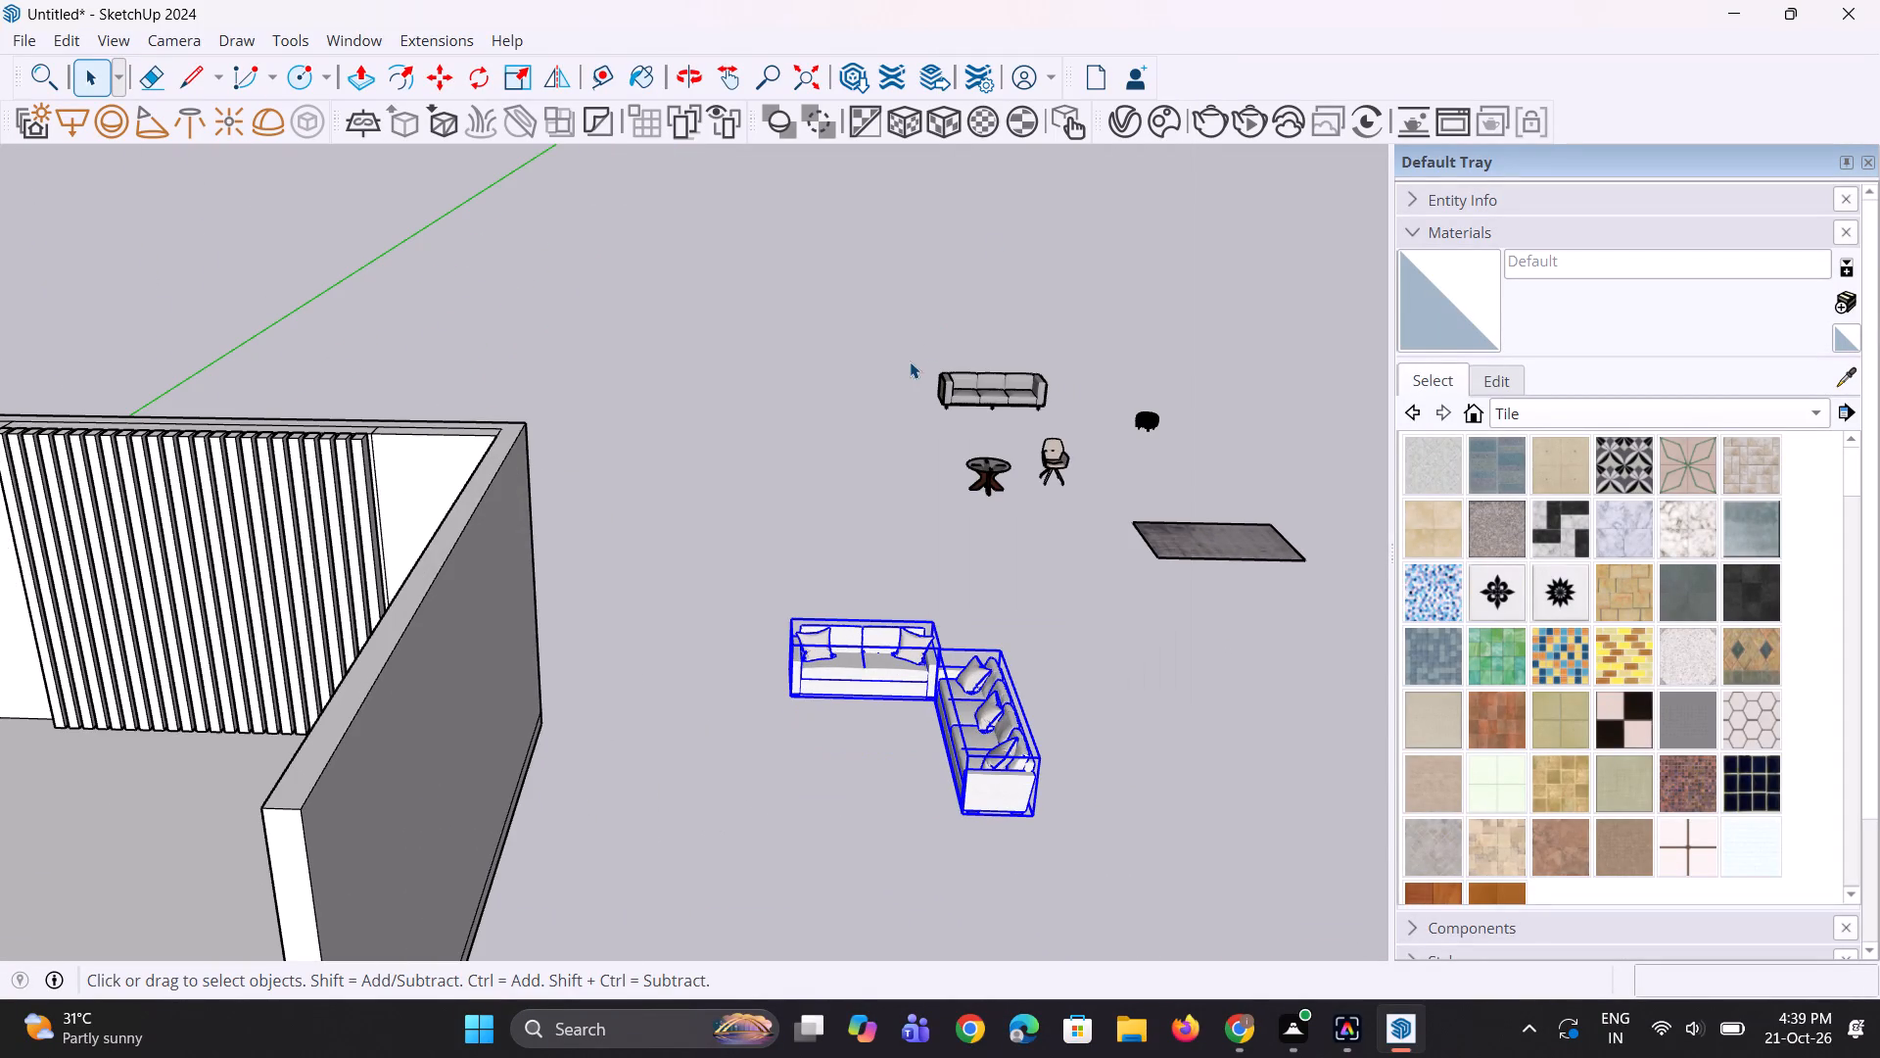
click(910, 361)
Move the white three-cushion sofa from the open ground onto the floor inside the hall.
scroll(986, 675, down, 3)
middle_drag(1053, 740, 1078, 744)
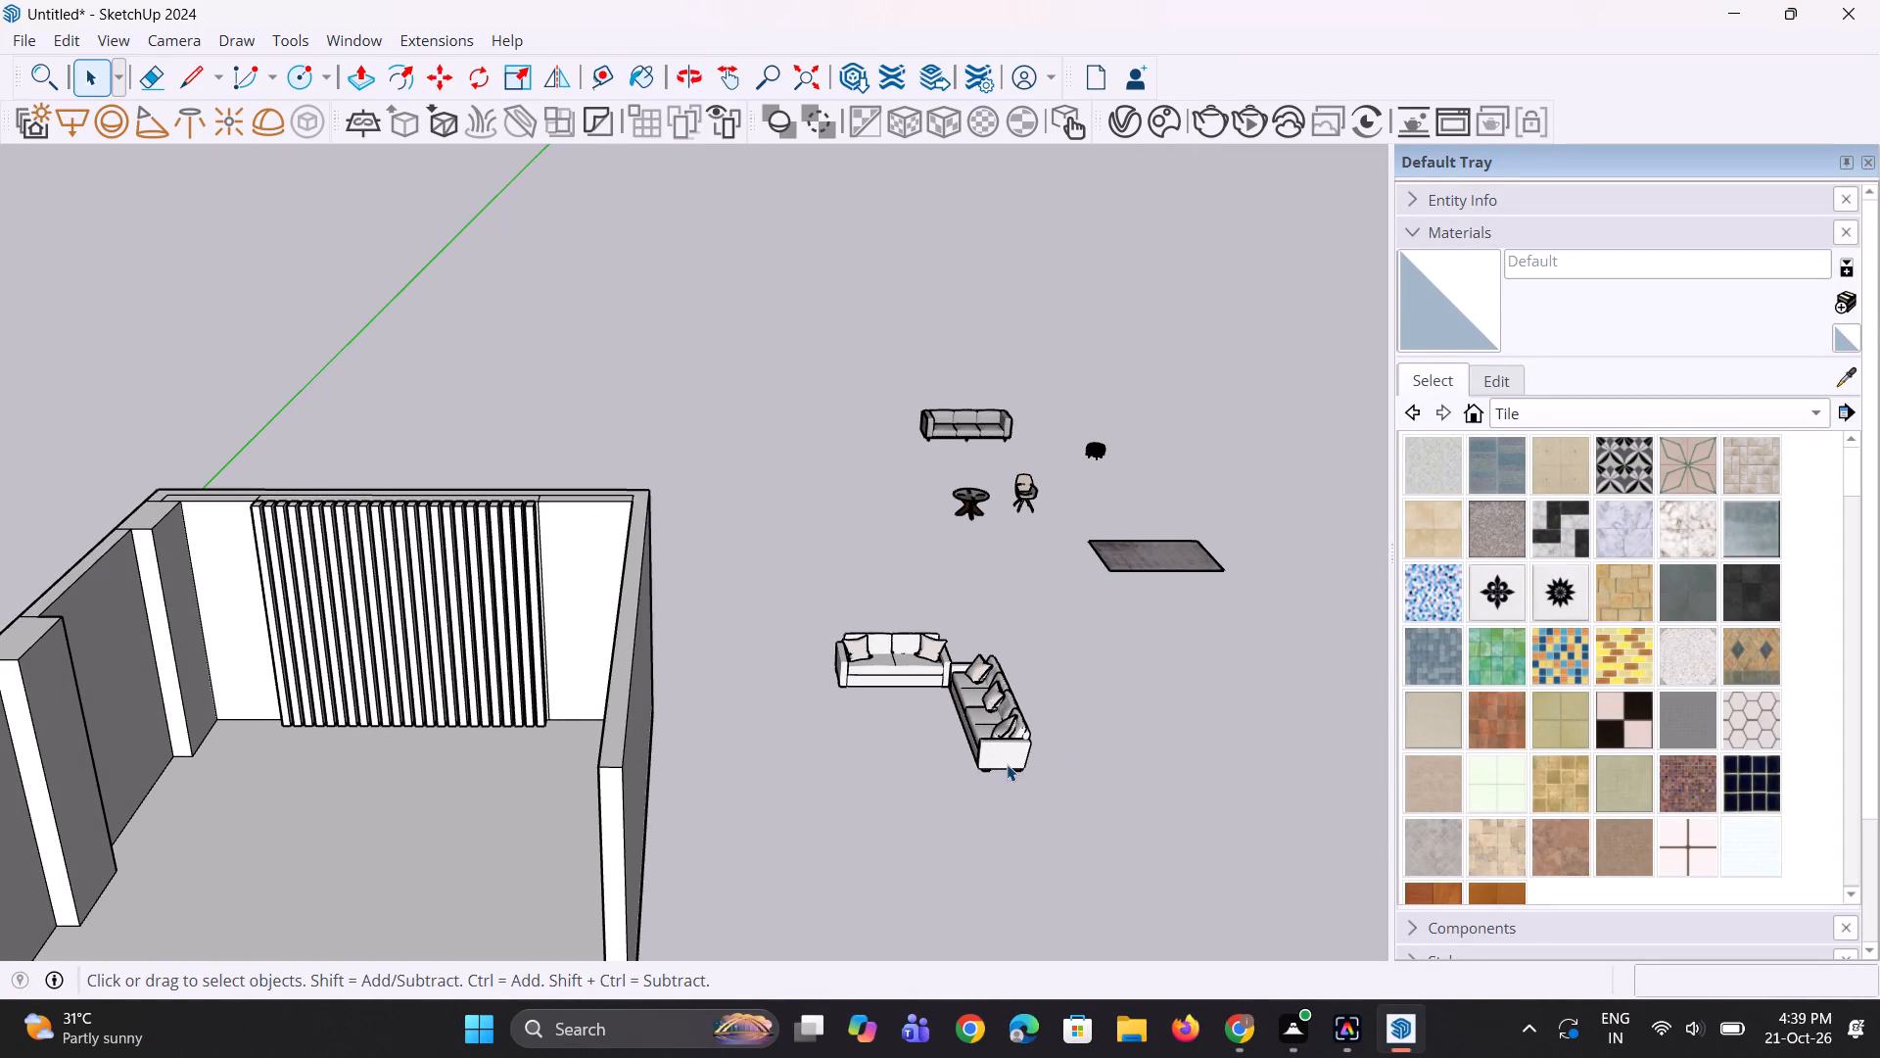
click(1007, 764)
scroll(982, 749, up, 3)
key(m)
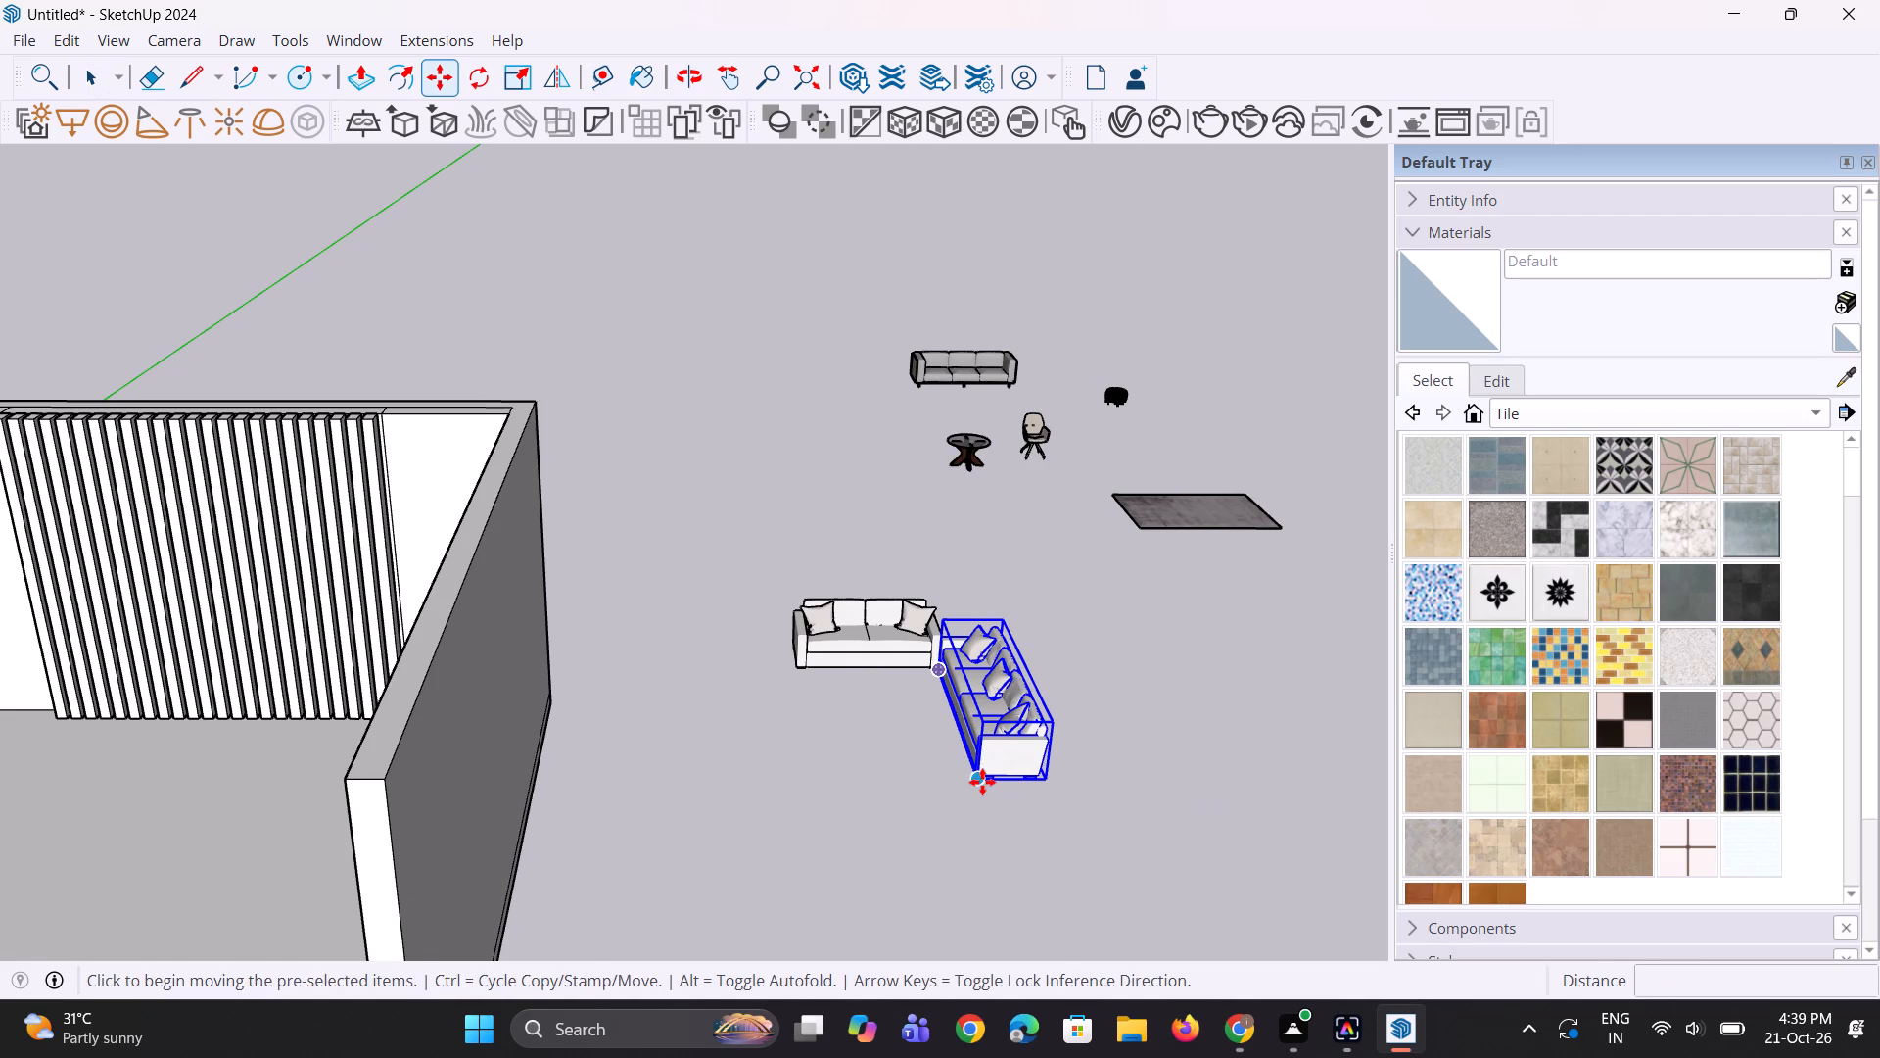
click(982, 782)
scroll(1080, 754, down, 10)
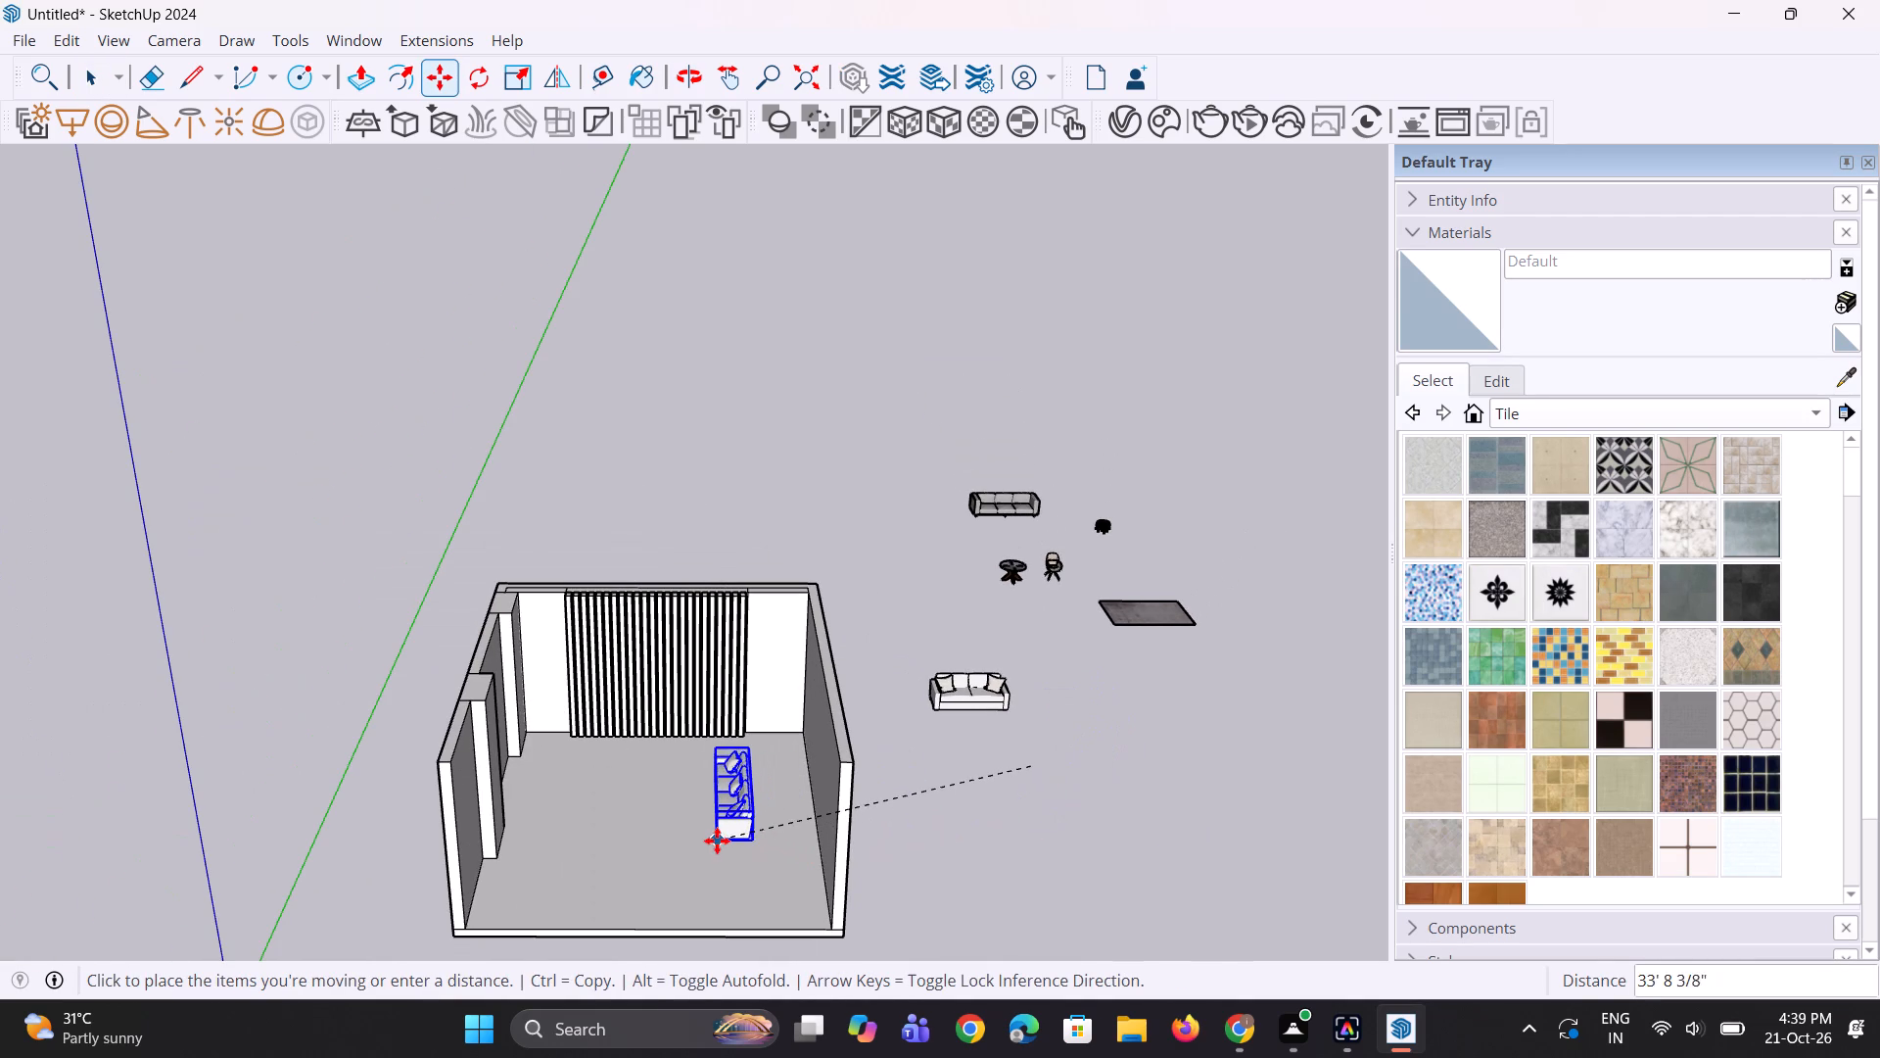
click(705, 842)
scroll(705, 842, up, 7)
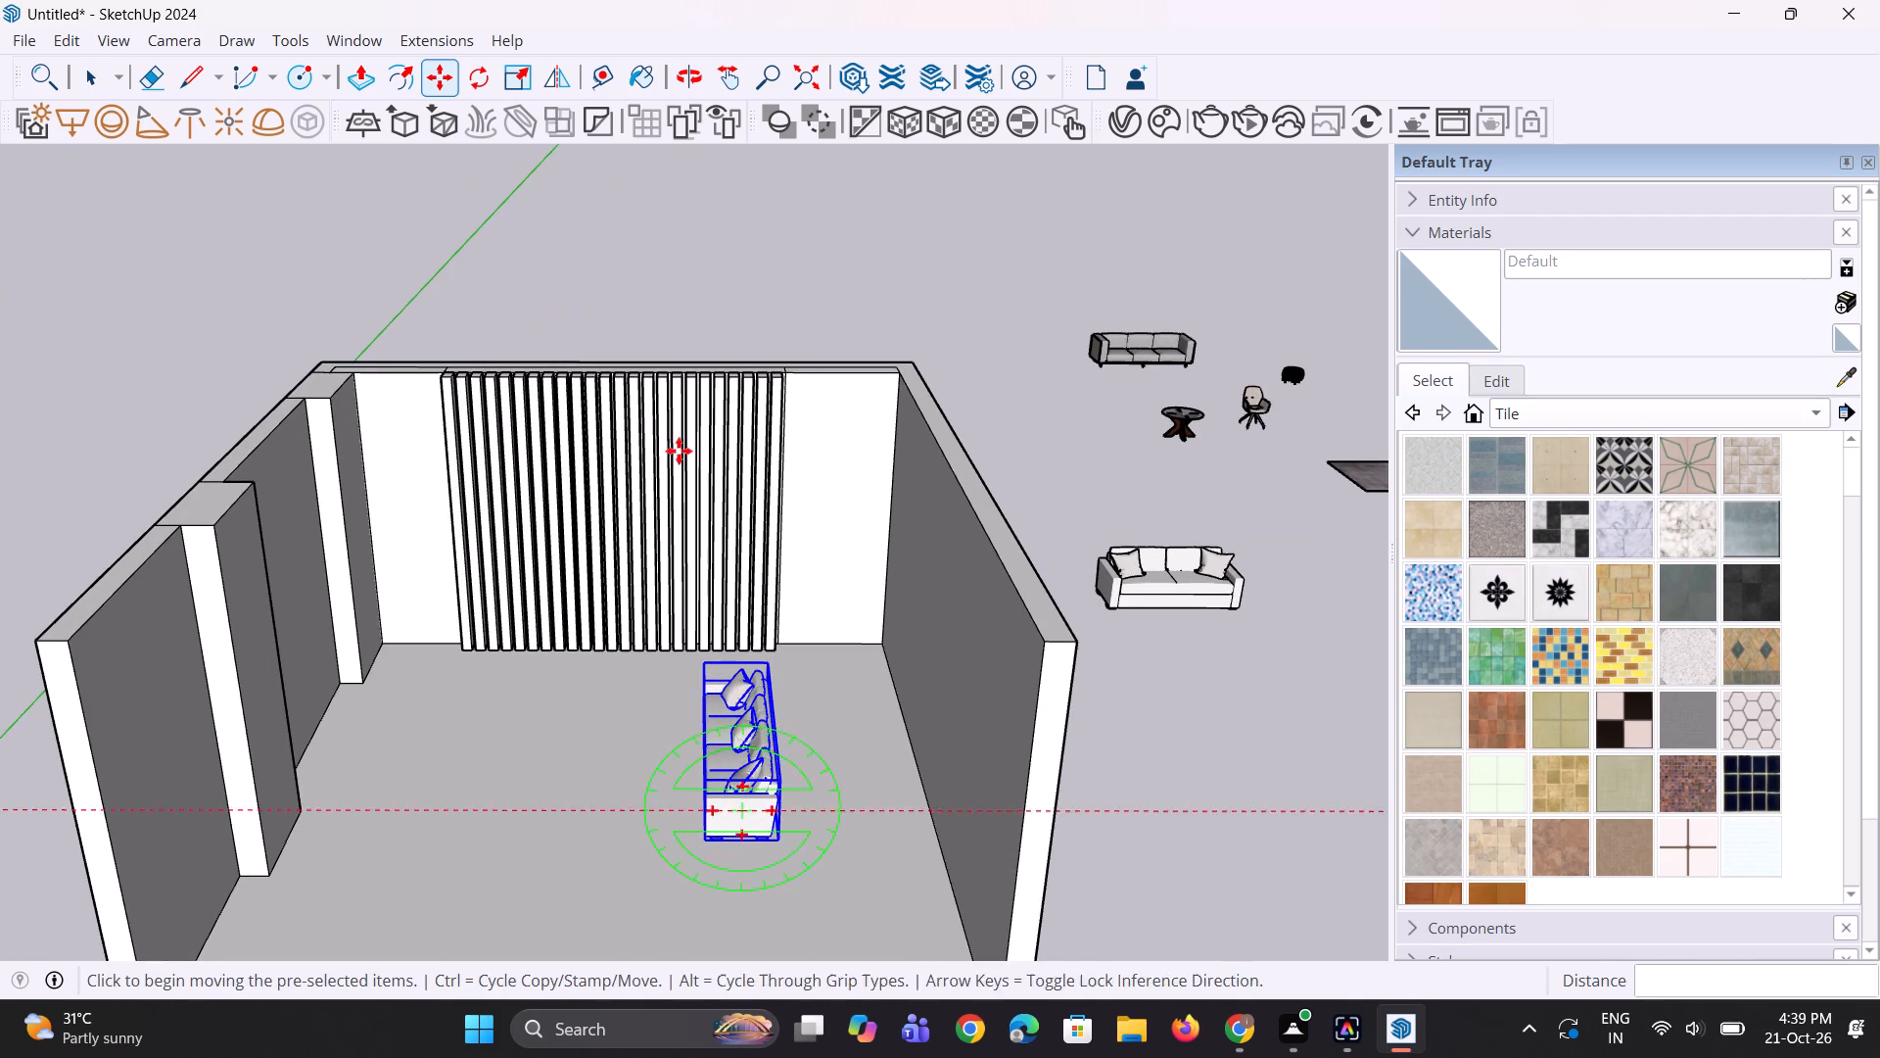
Rotate the three-cushion sofa 90 degrees on the floor plane so its back is parallel to the slatted wall.
click(485, 91)
scroll(673, 804, down, 2)
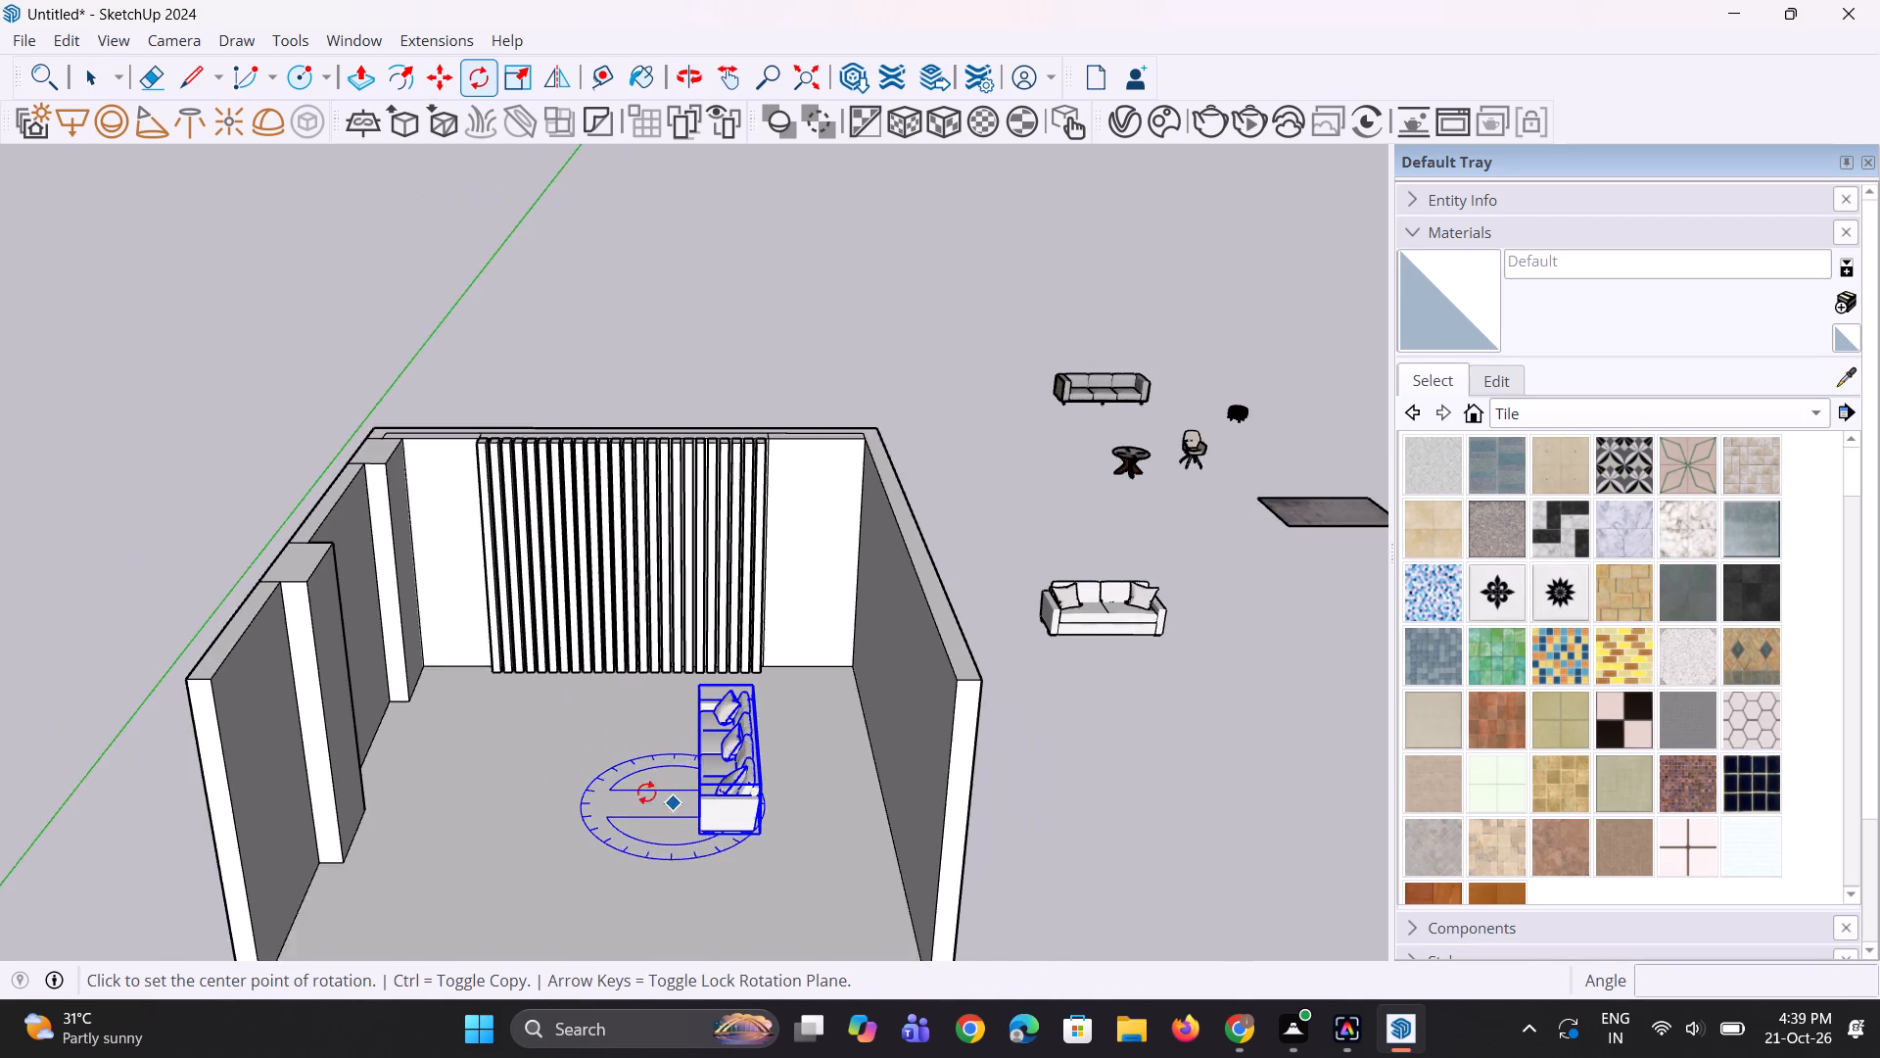
scroll(646, 793, down, 1)
click(586, 913)
click(730, 905)
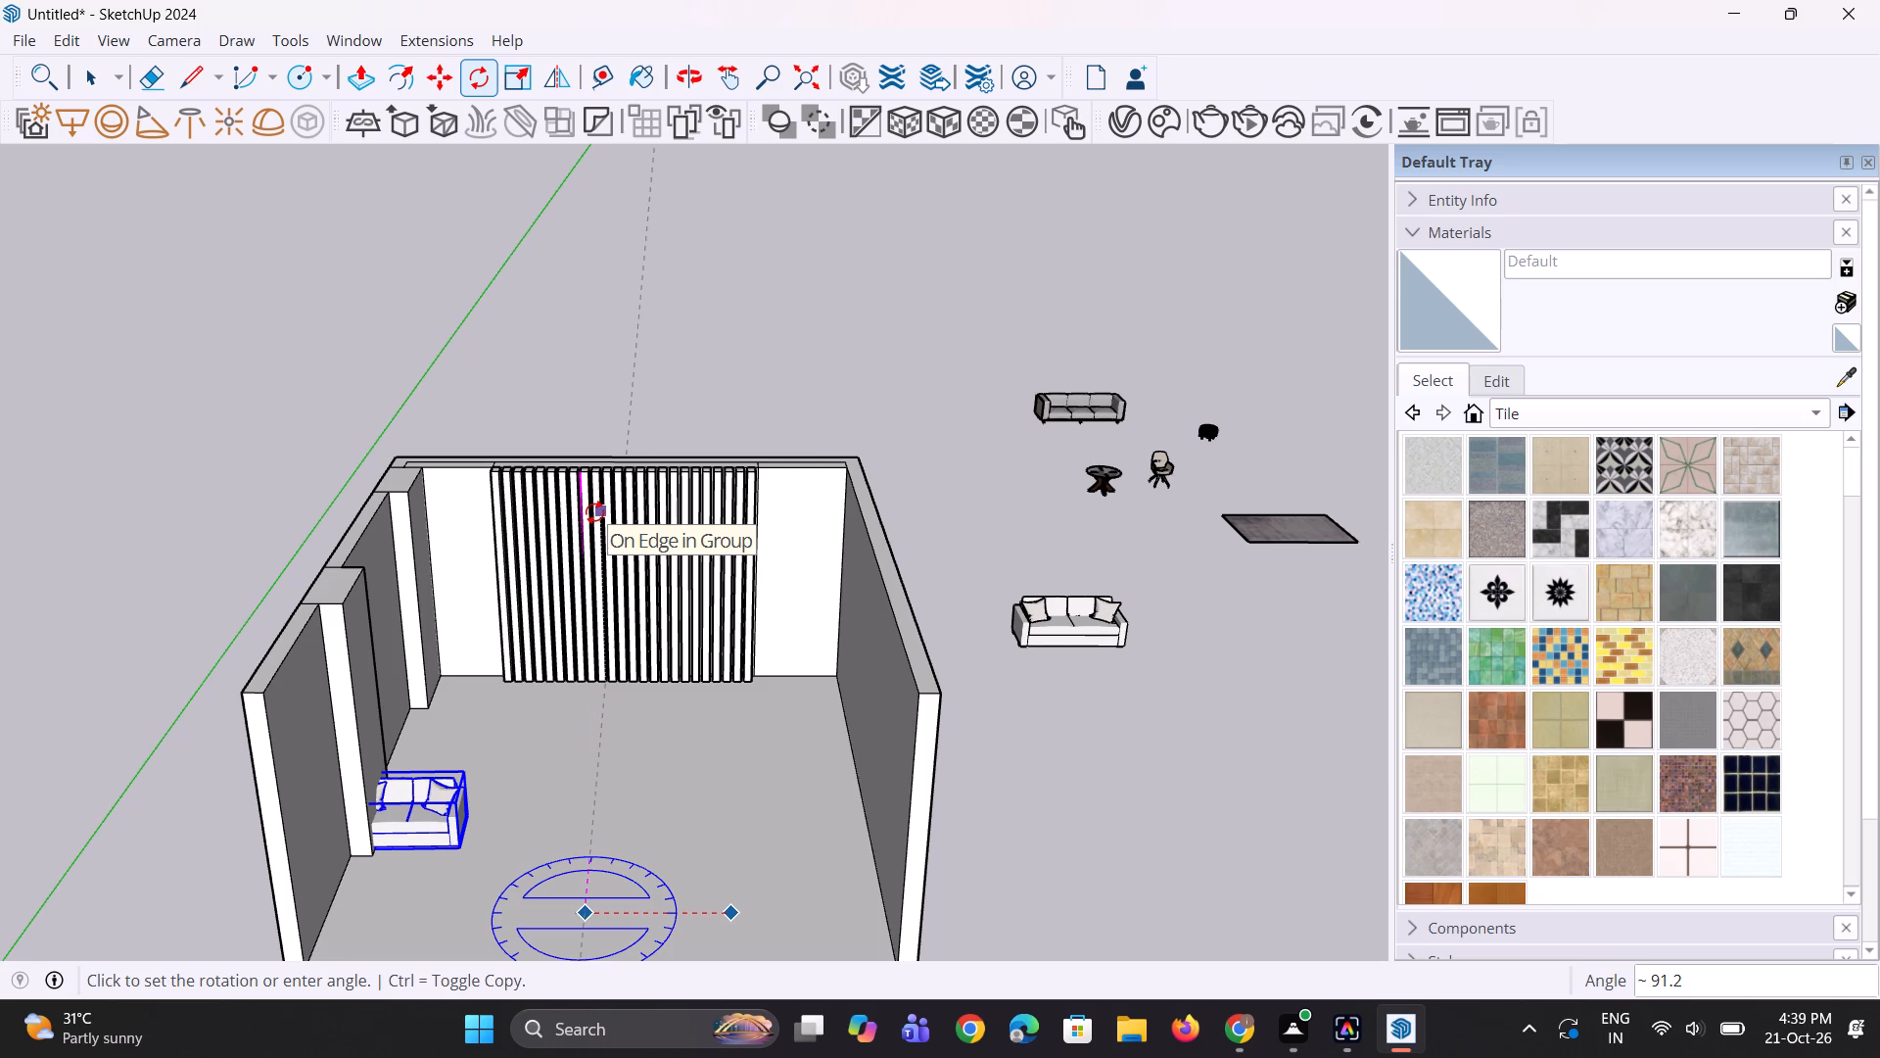
text(90)
key(Return)
scroll(601, 497, down, 3)
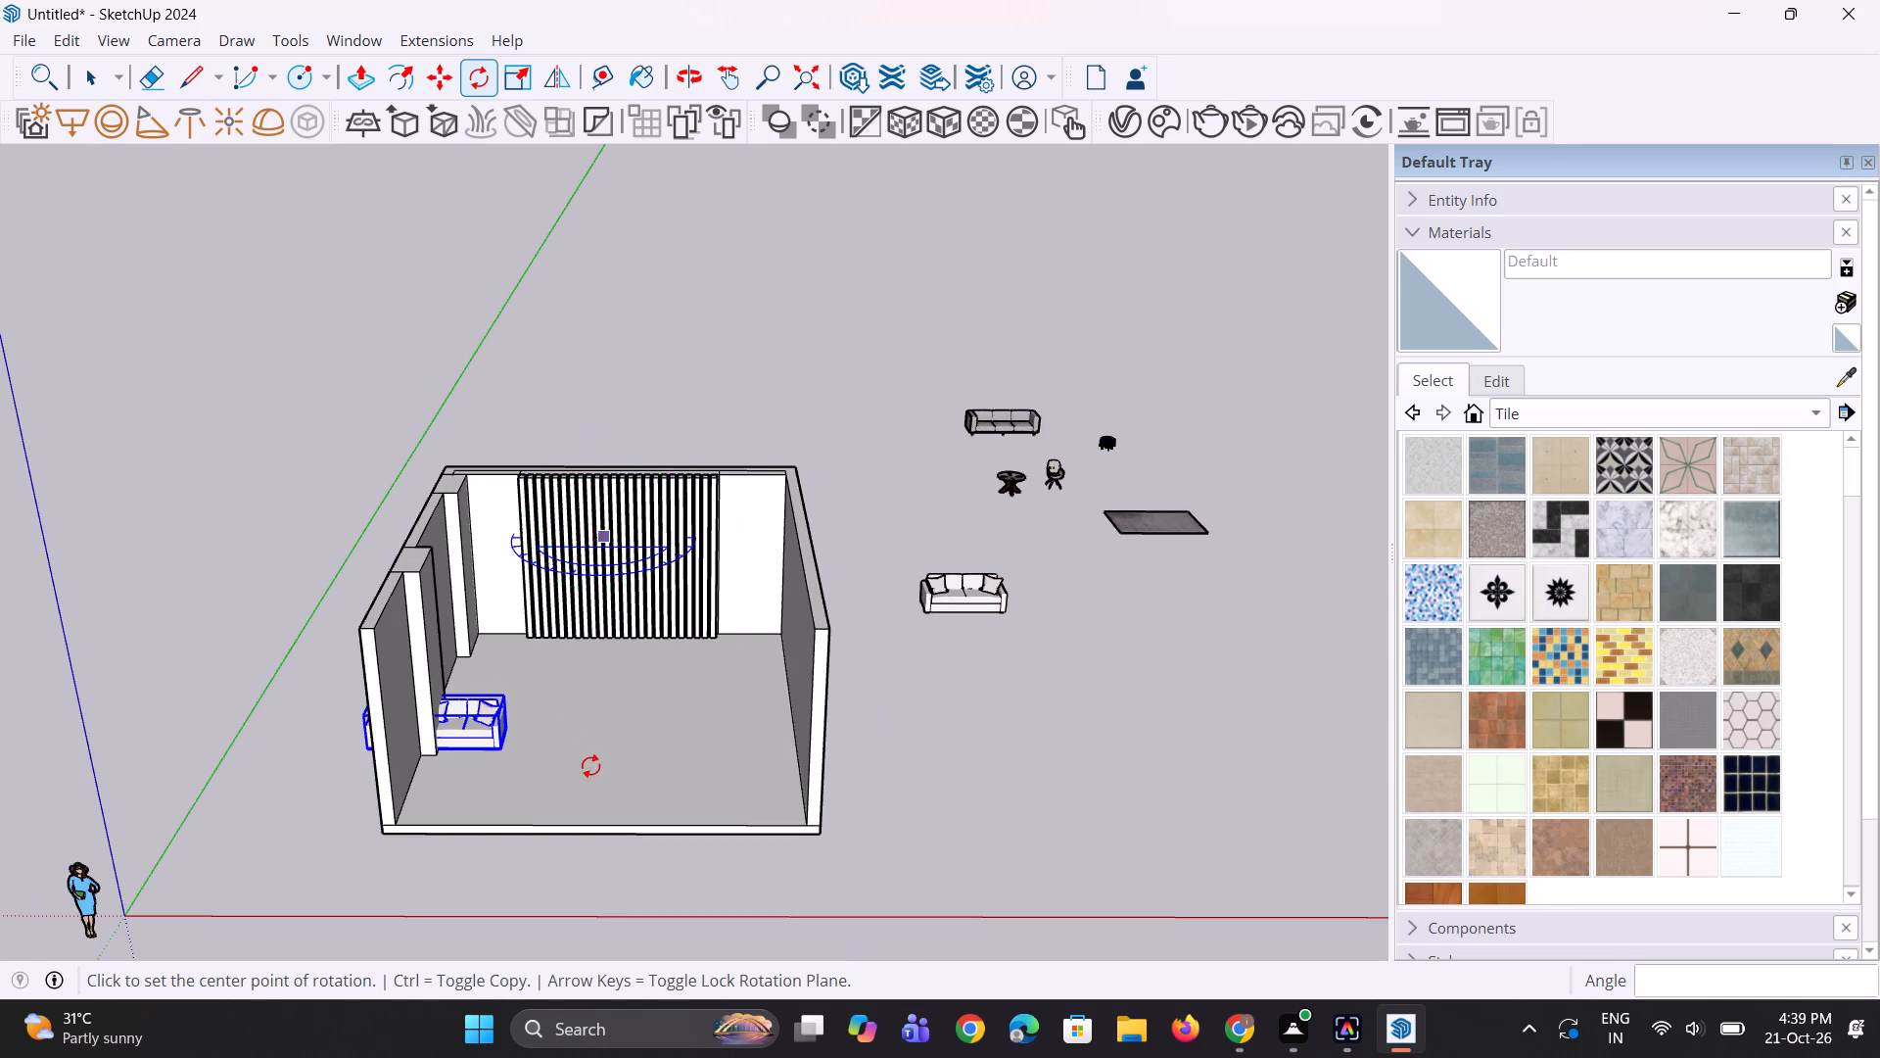
scroll(590, 766, up, 4)
scroll(470, 791, up, 4)
click(448, 719)
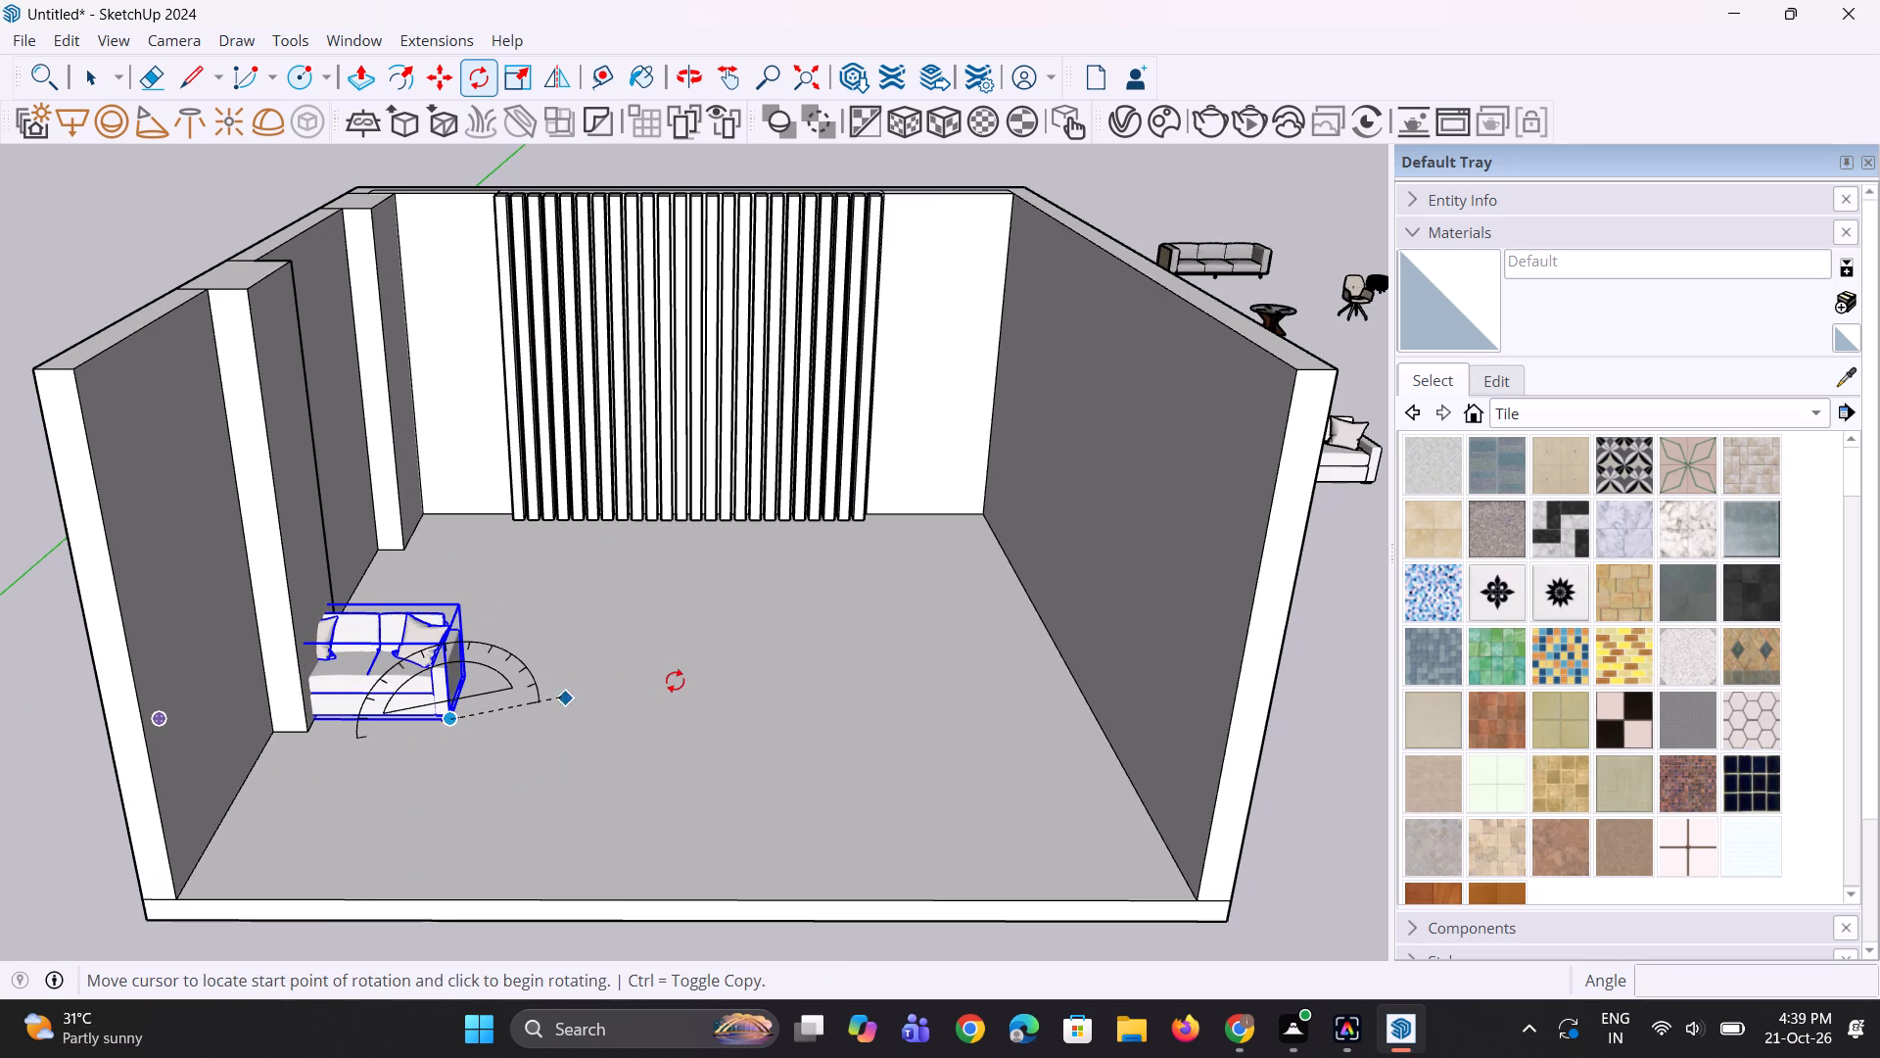
key(Escape)
key(space)
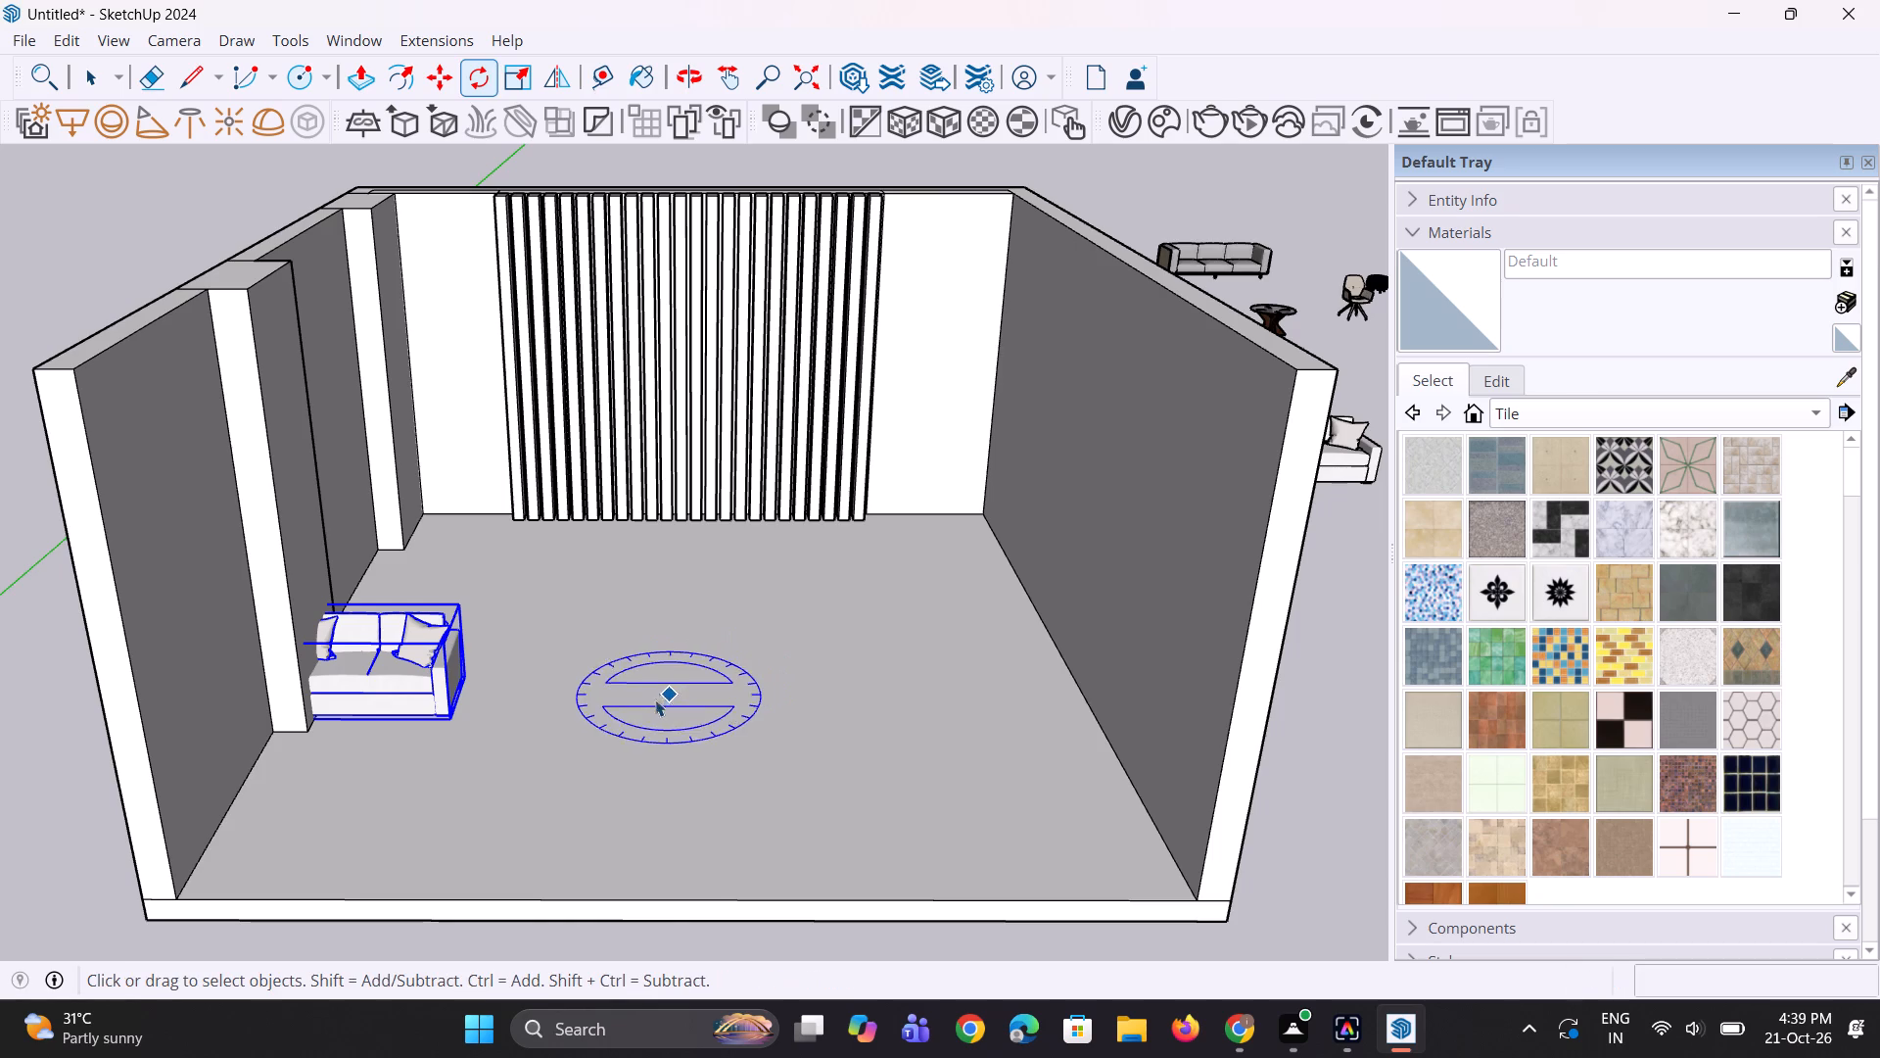
key(space)
key(space)
Move the three-cushion sofa to the back of the hall, directly in front of the slatted wall.
scroll(509, 732, down, 1)
key(m)
click(449, 721)
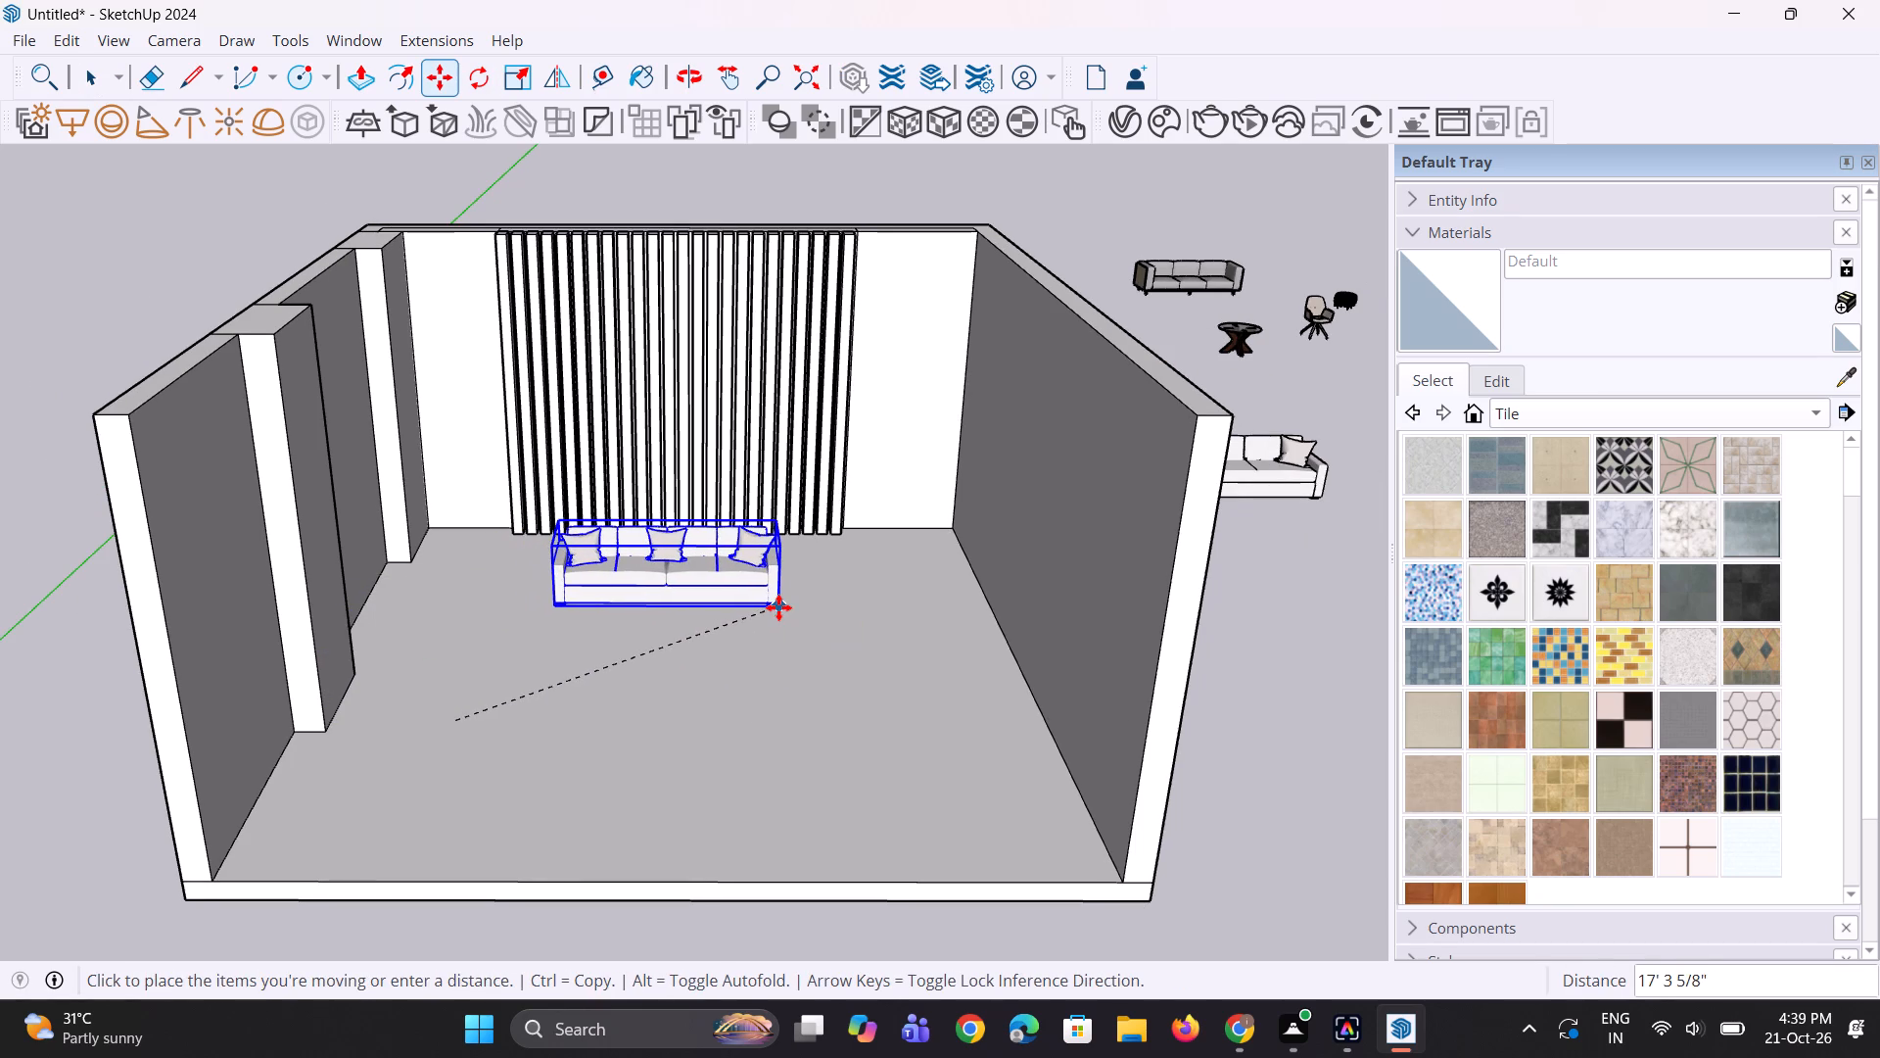
click(778, 607)
middle_drag(720, 679, 766, 928)
scroll(760, 675, up, 3)
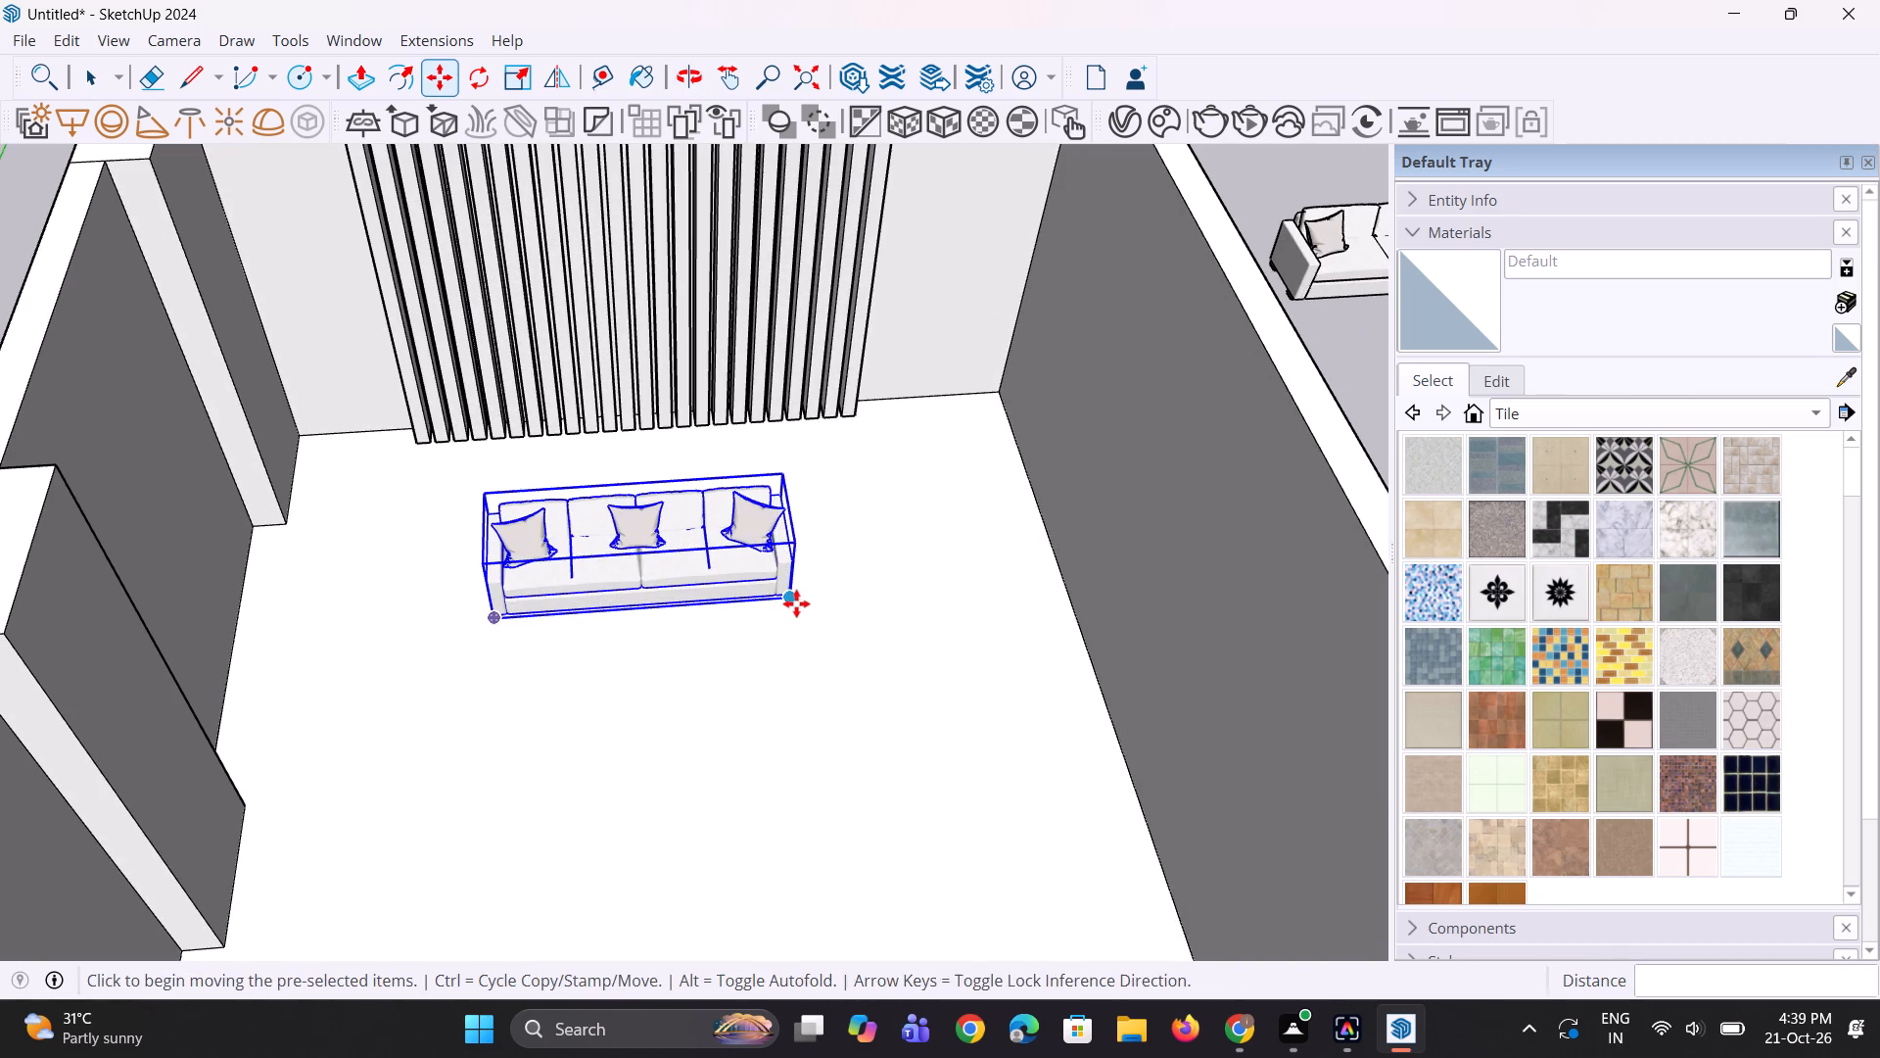
click(796, 602)
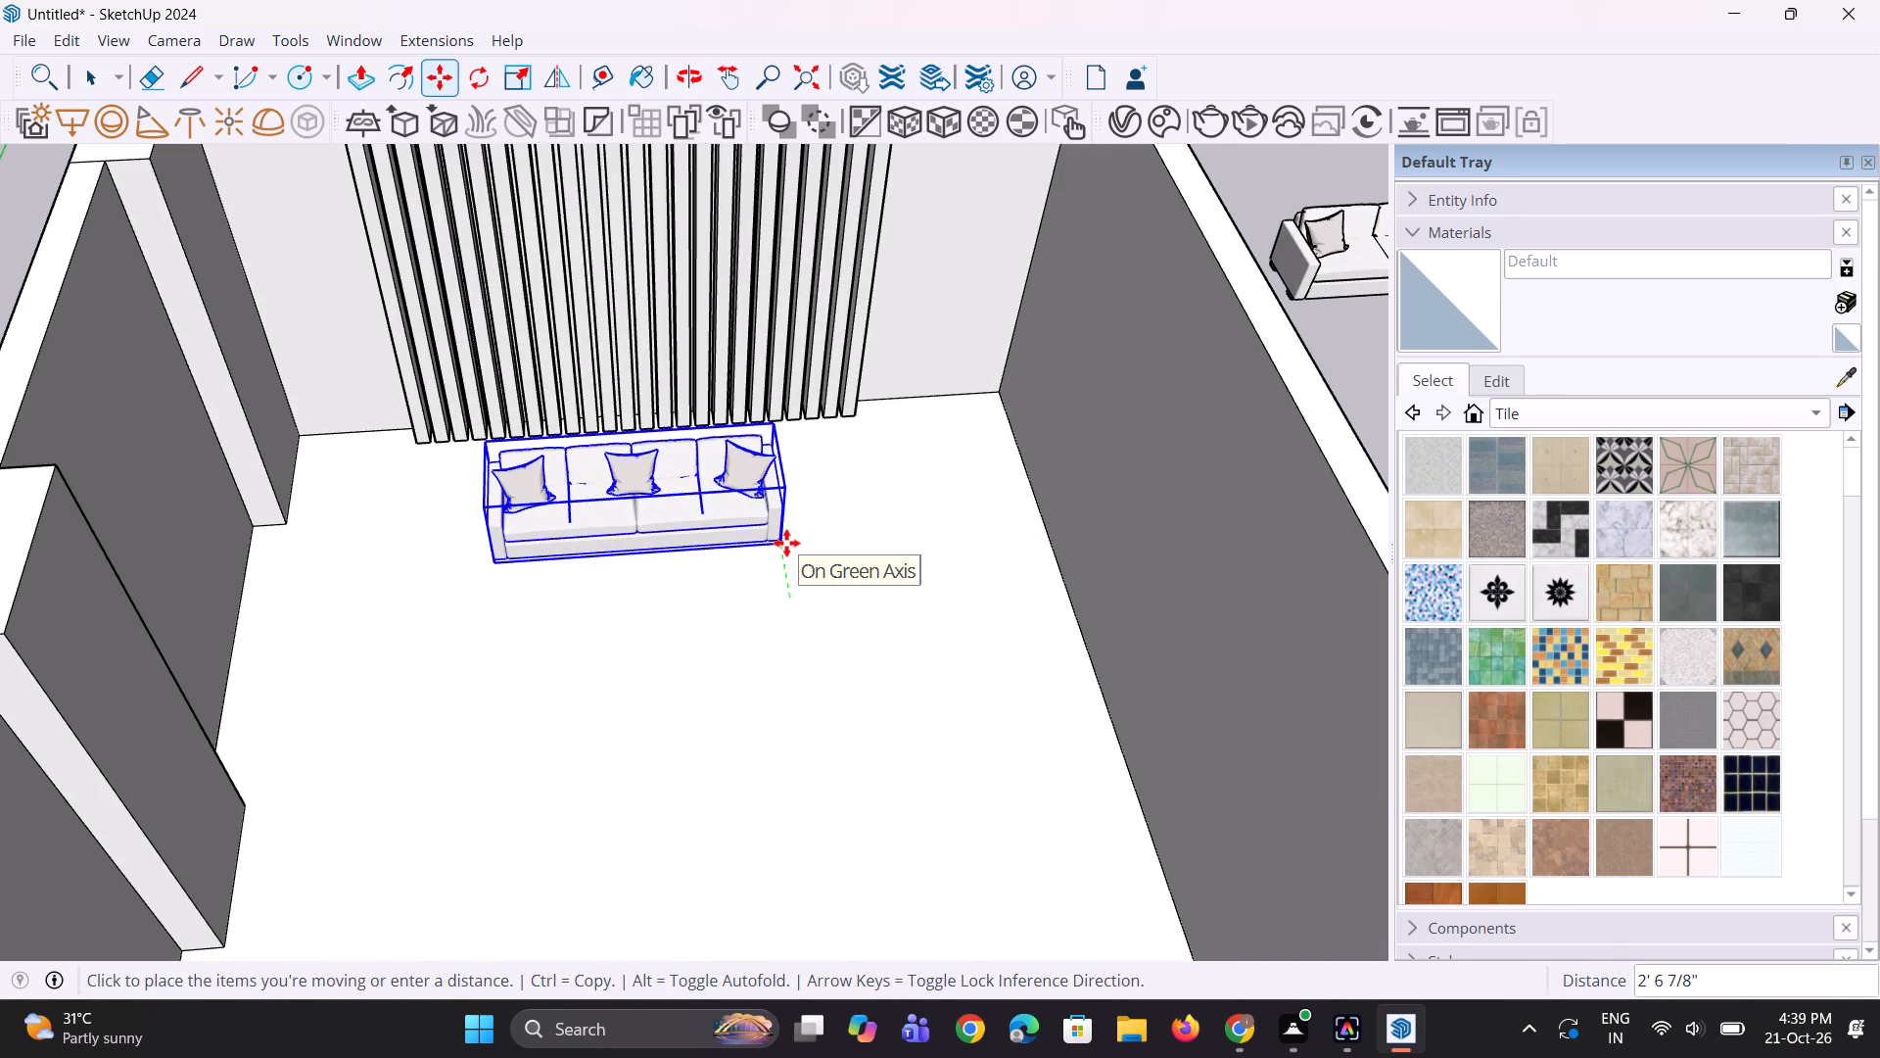
click(786, 542)
Scale the three-cushion sofa up uniformly from its front corner on the column side.
scroll(665, 839, down, 4)
middle_drag(638, 828, 638, 824)
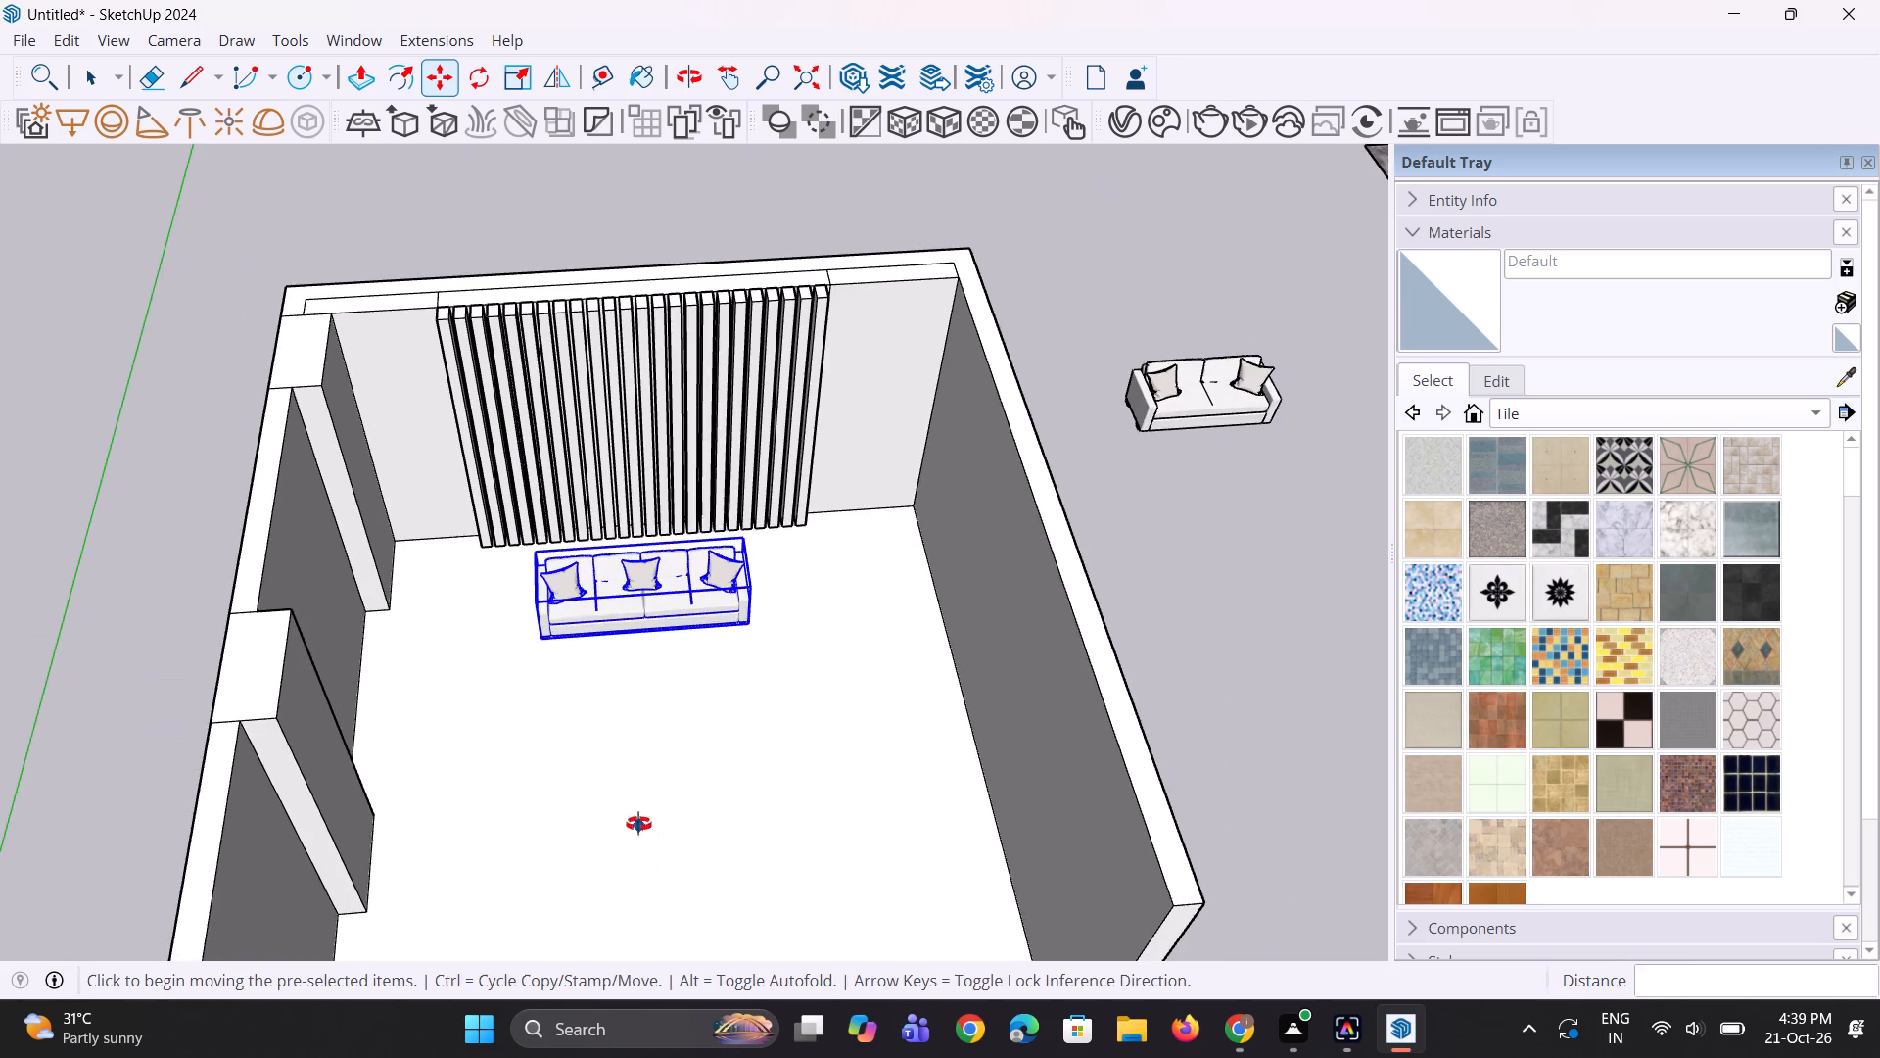
middle_drag(638, 824, 626, 756)
scroll(530, 599, up, 4)
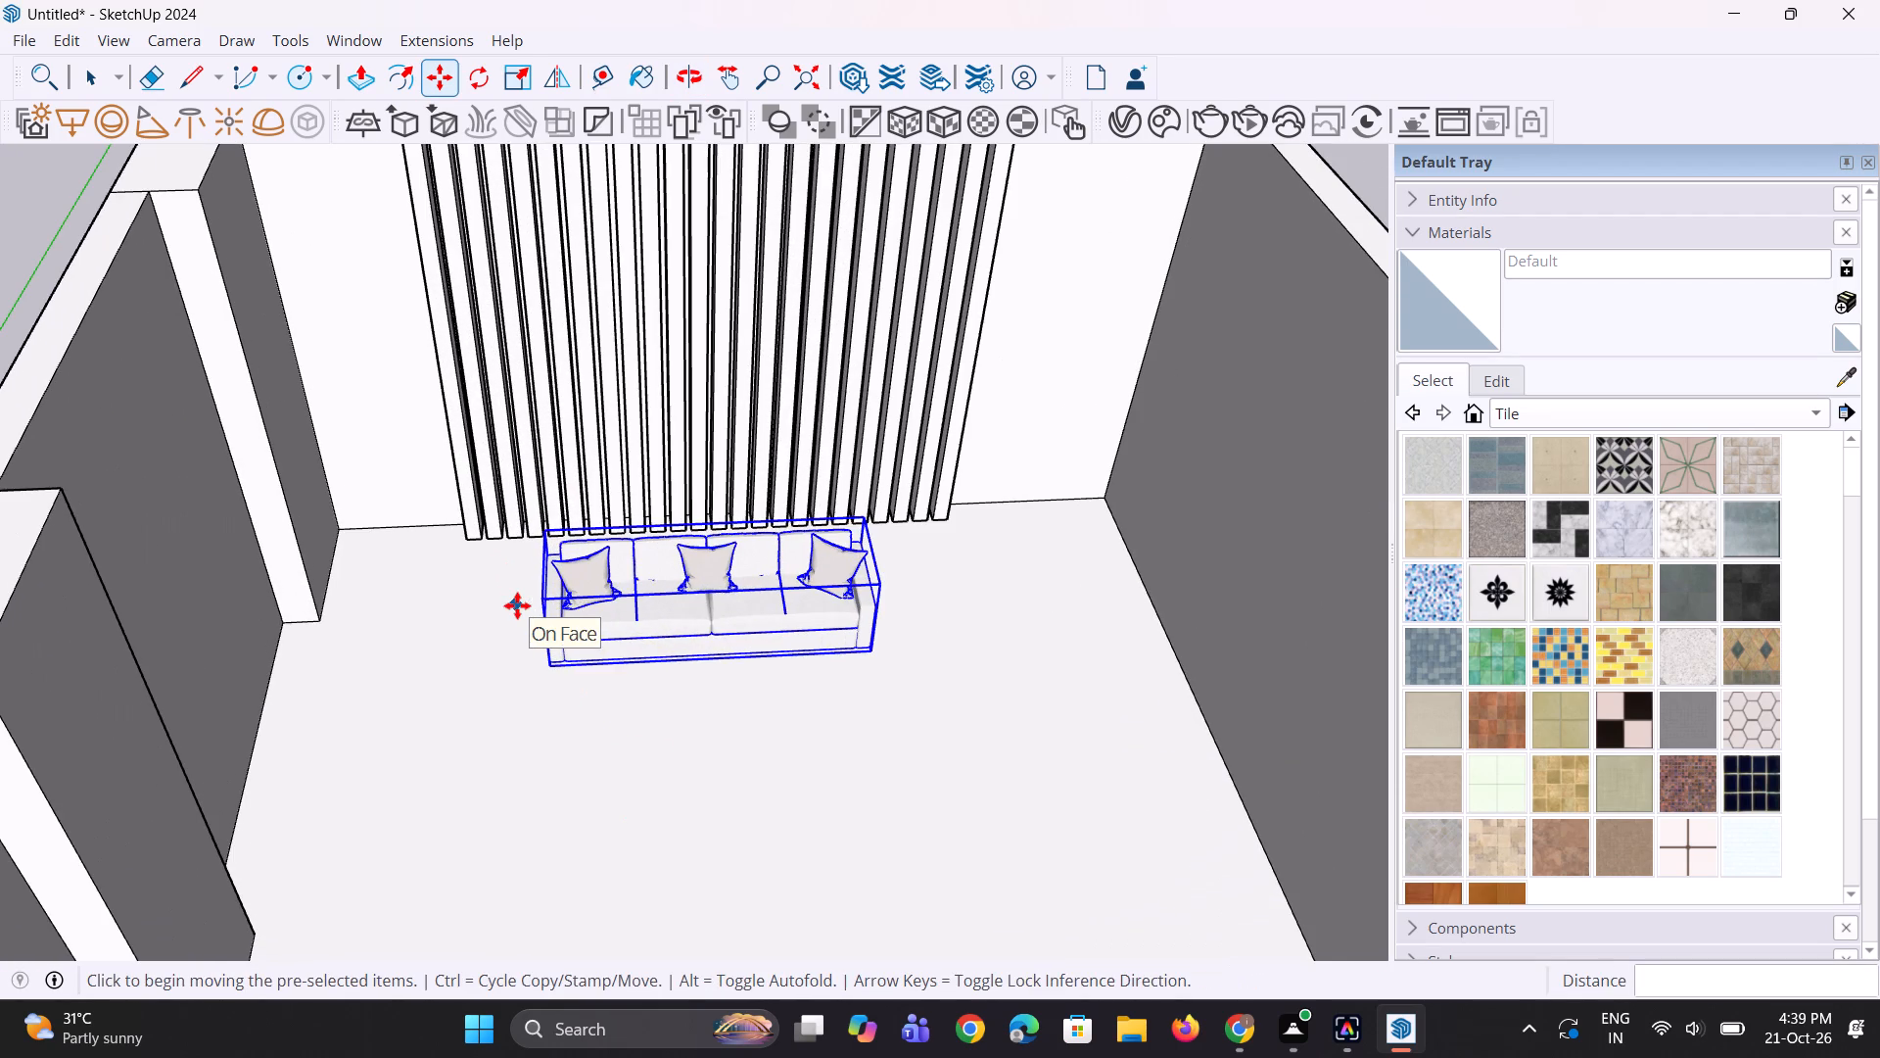
key(s)
scroll(567, 588, up, 6)
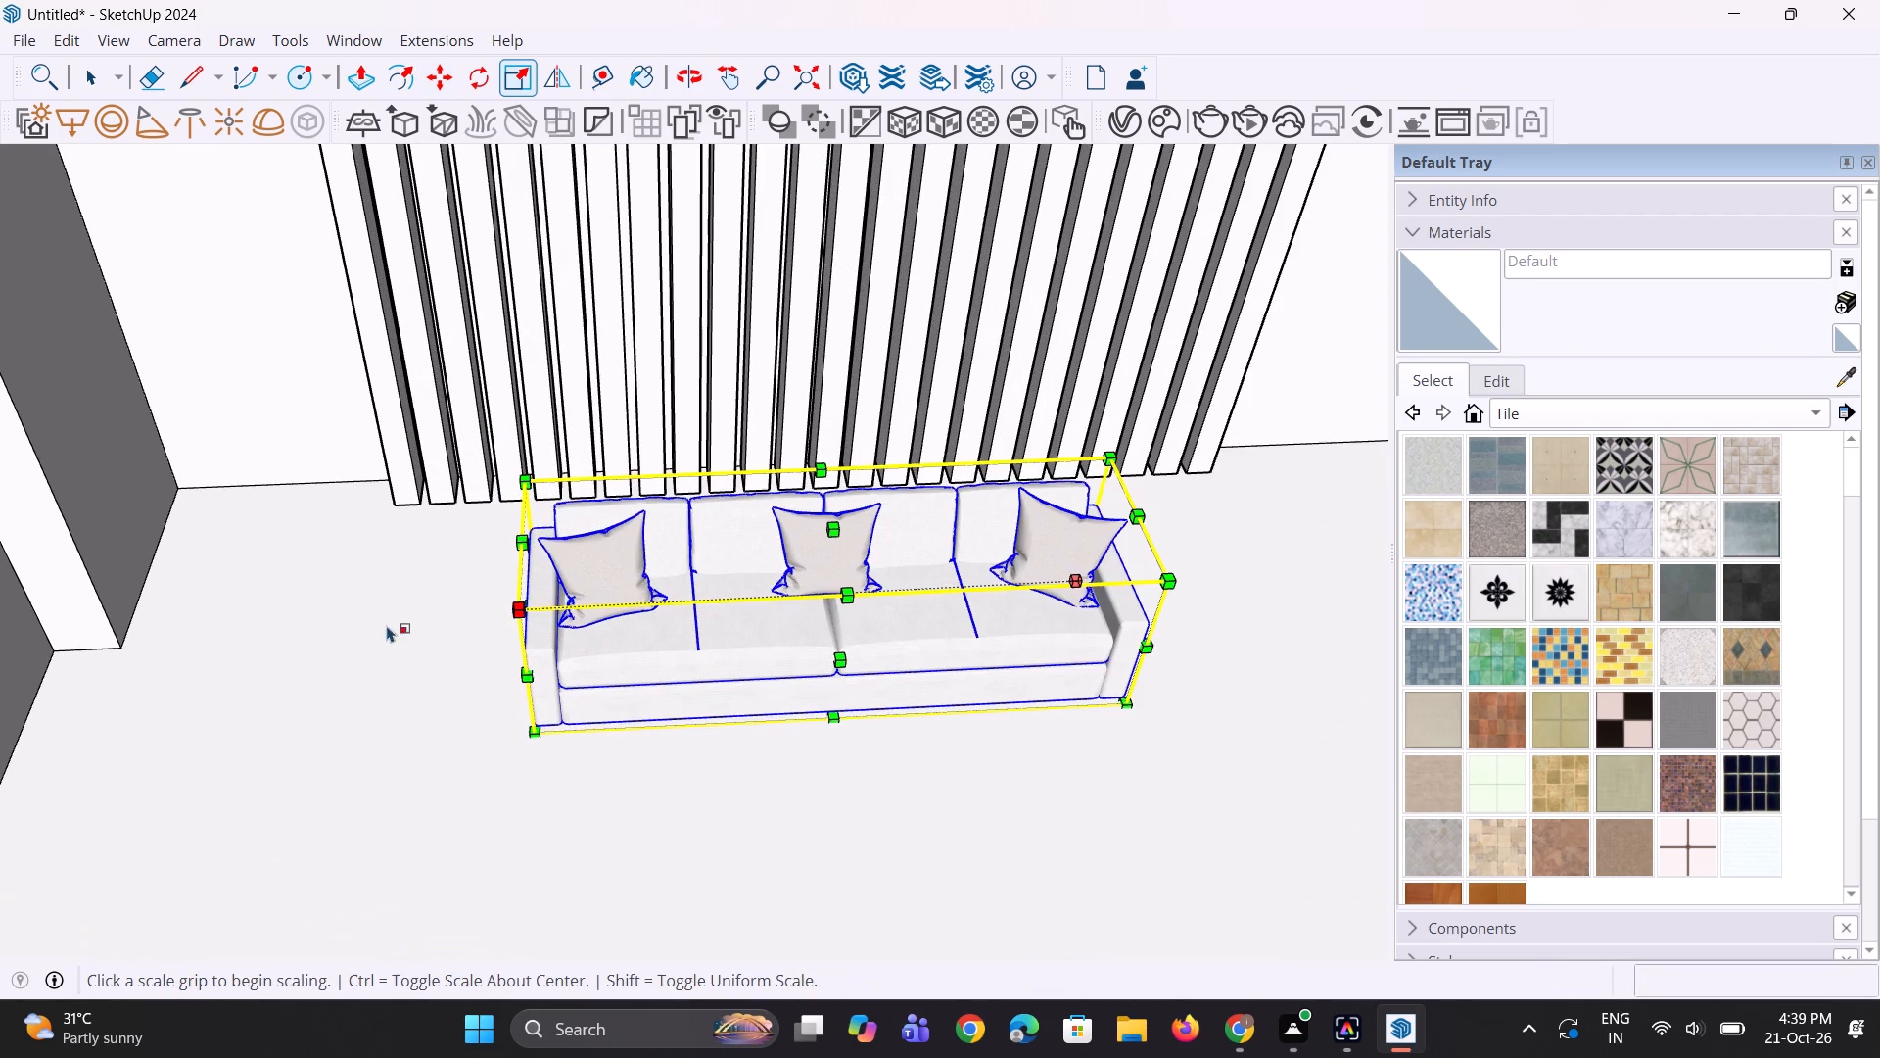
click(527, 601)
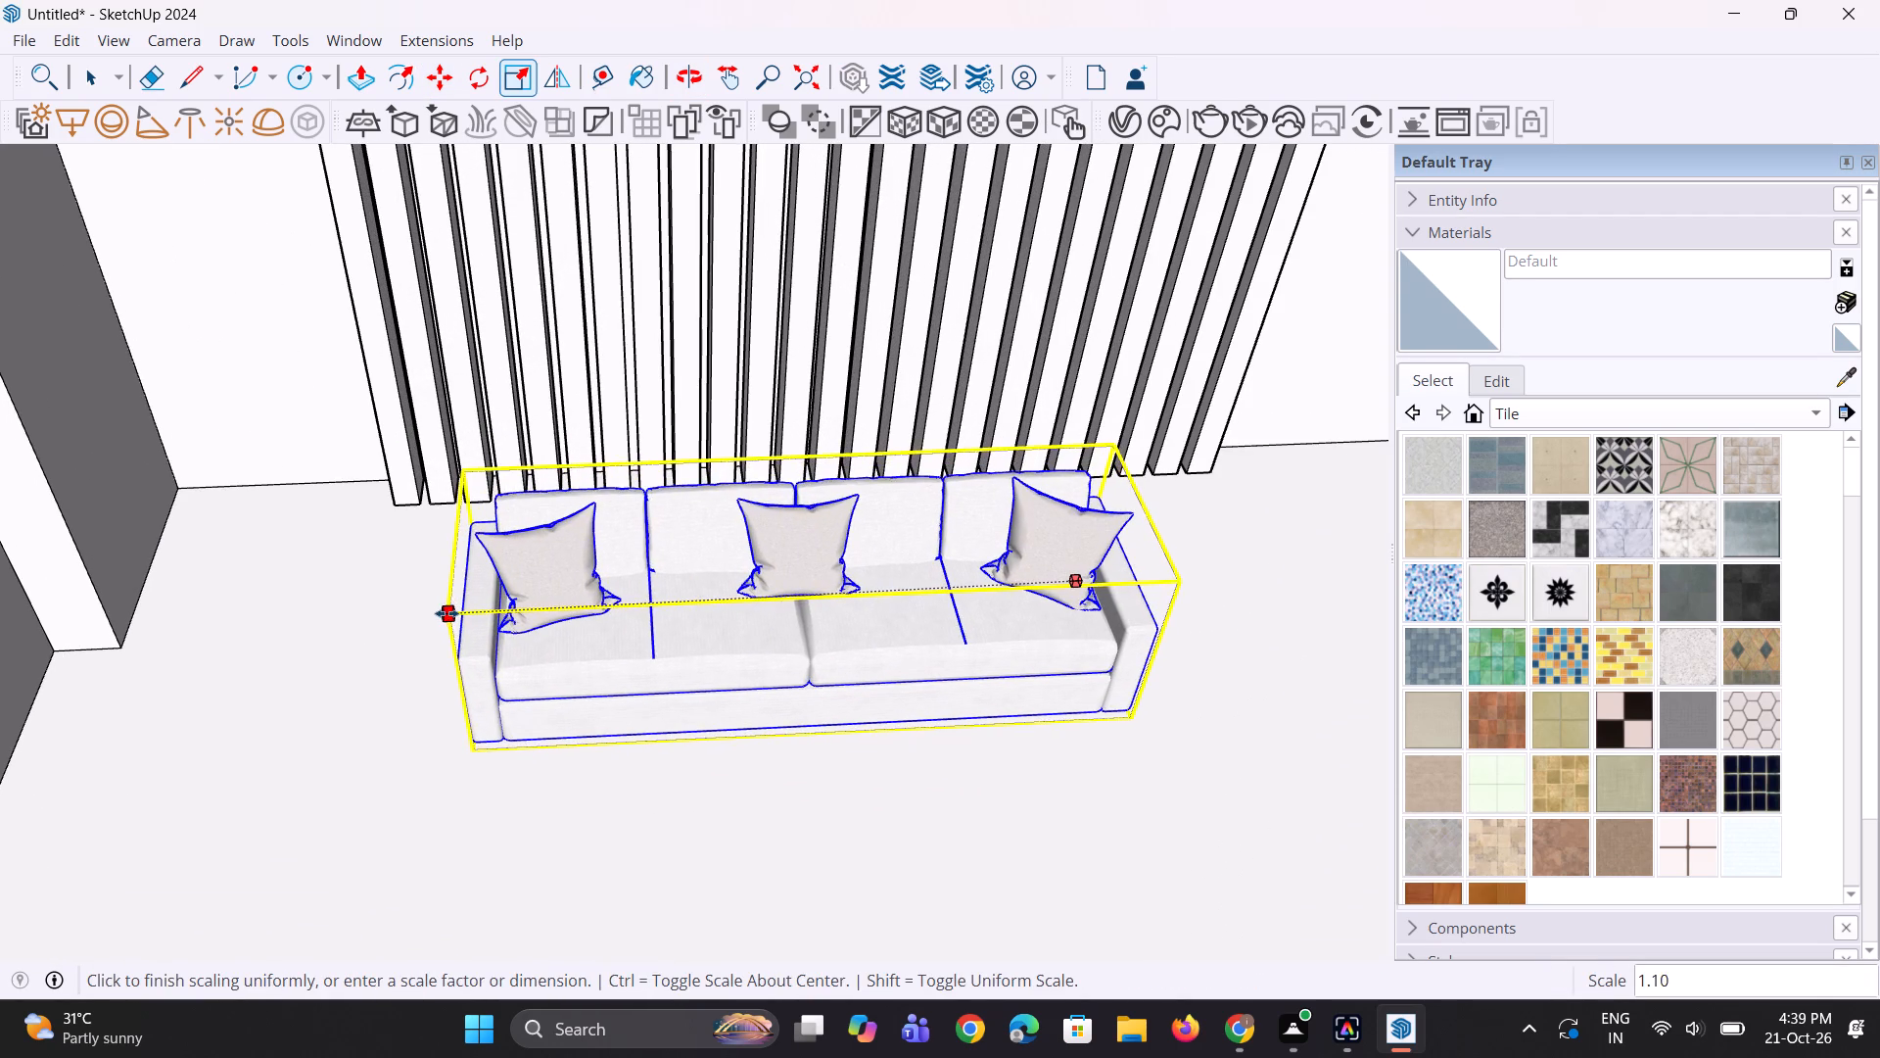
click(381, 626)
scroll(469, 640, down, 9)
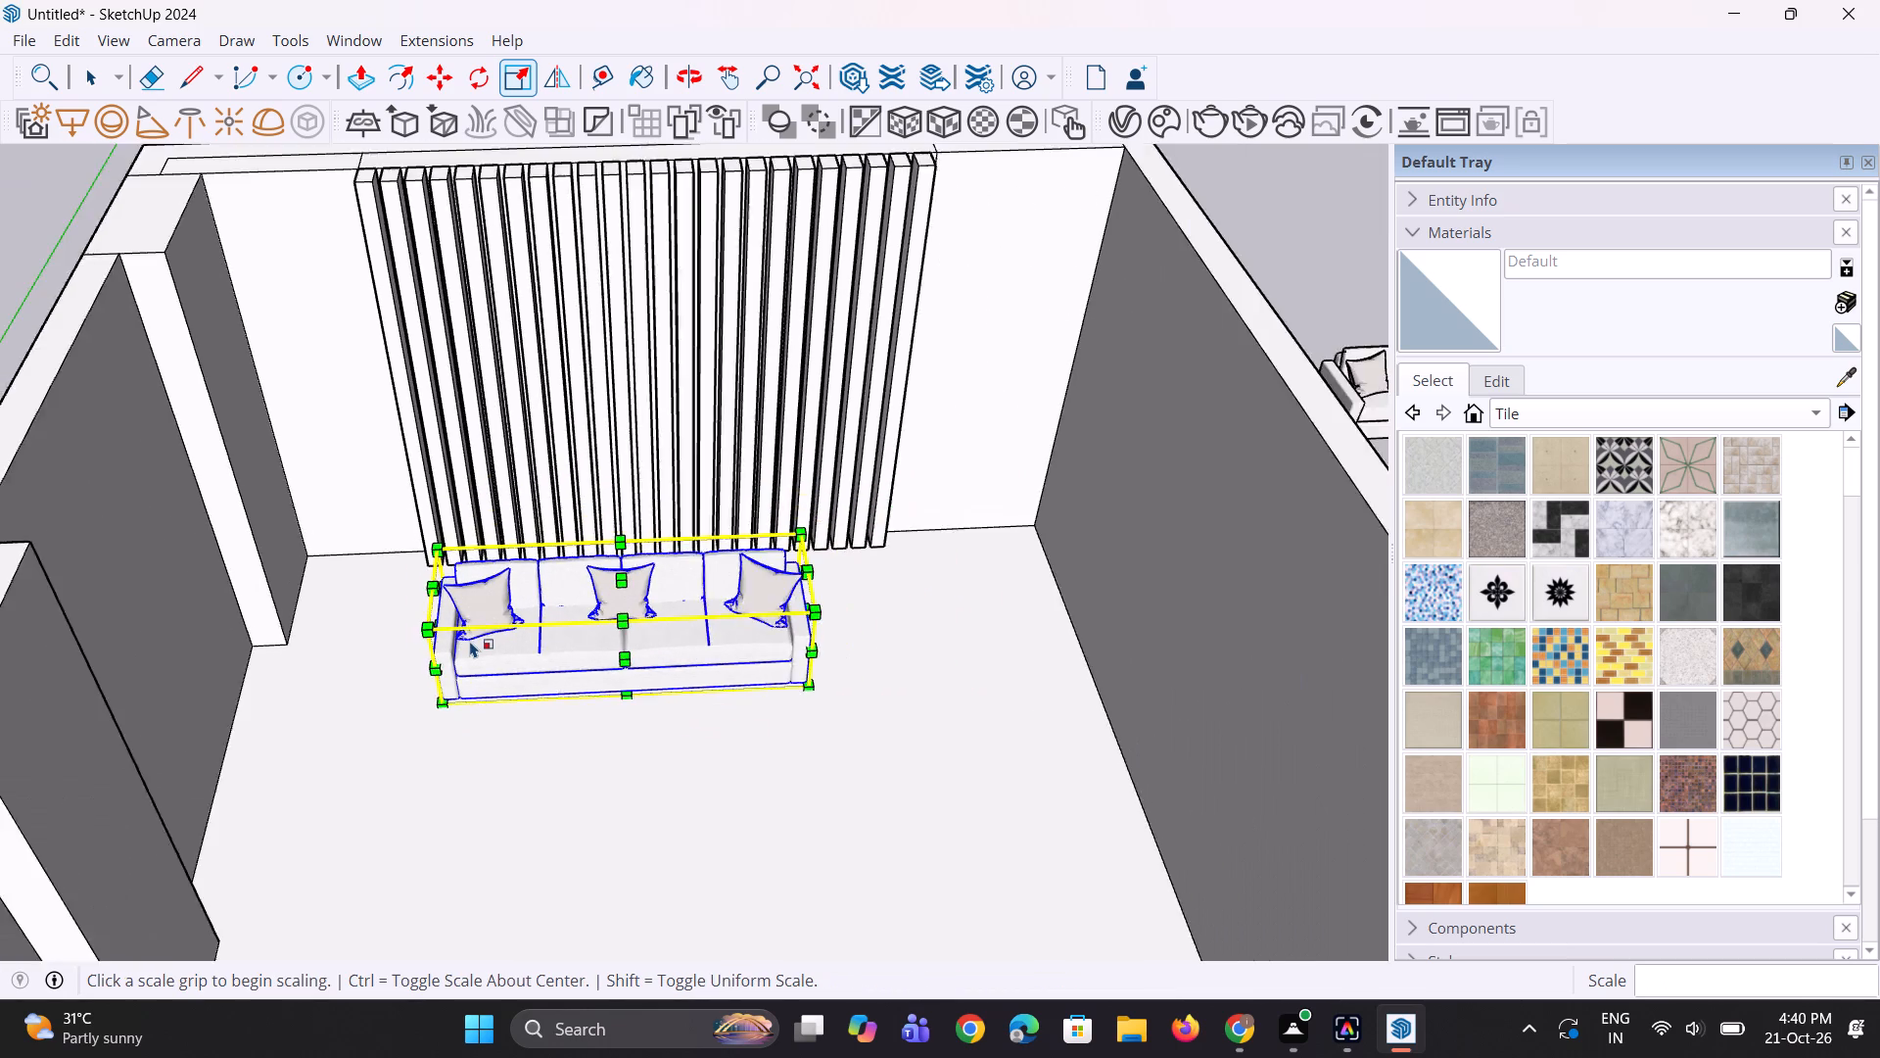
scroll(470, 641, down, 4)
key(space)
key(space)
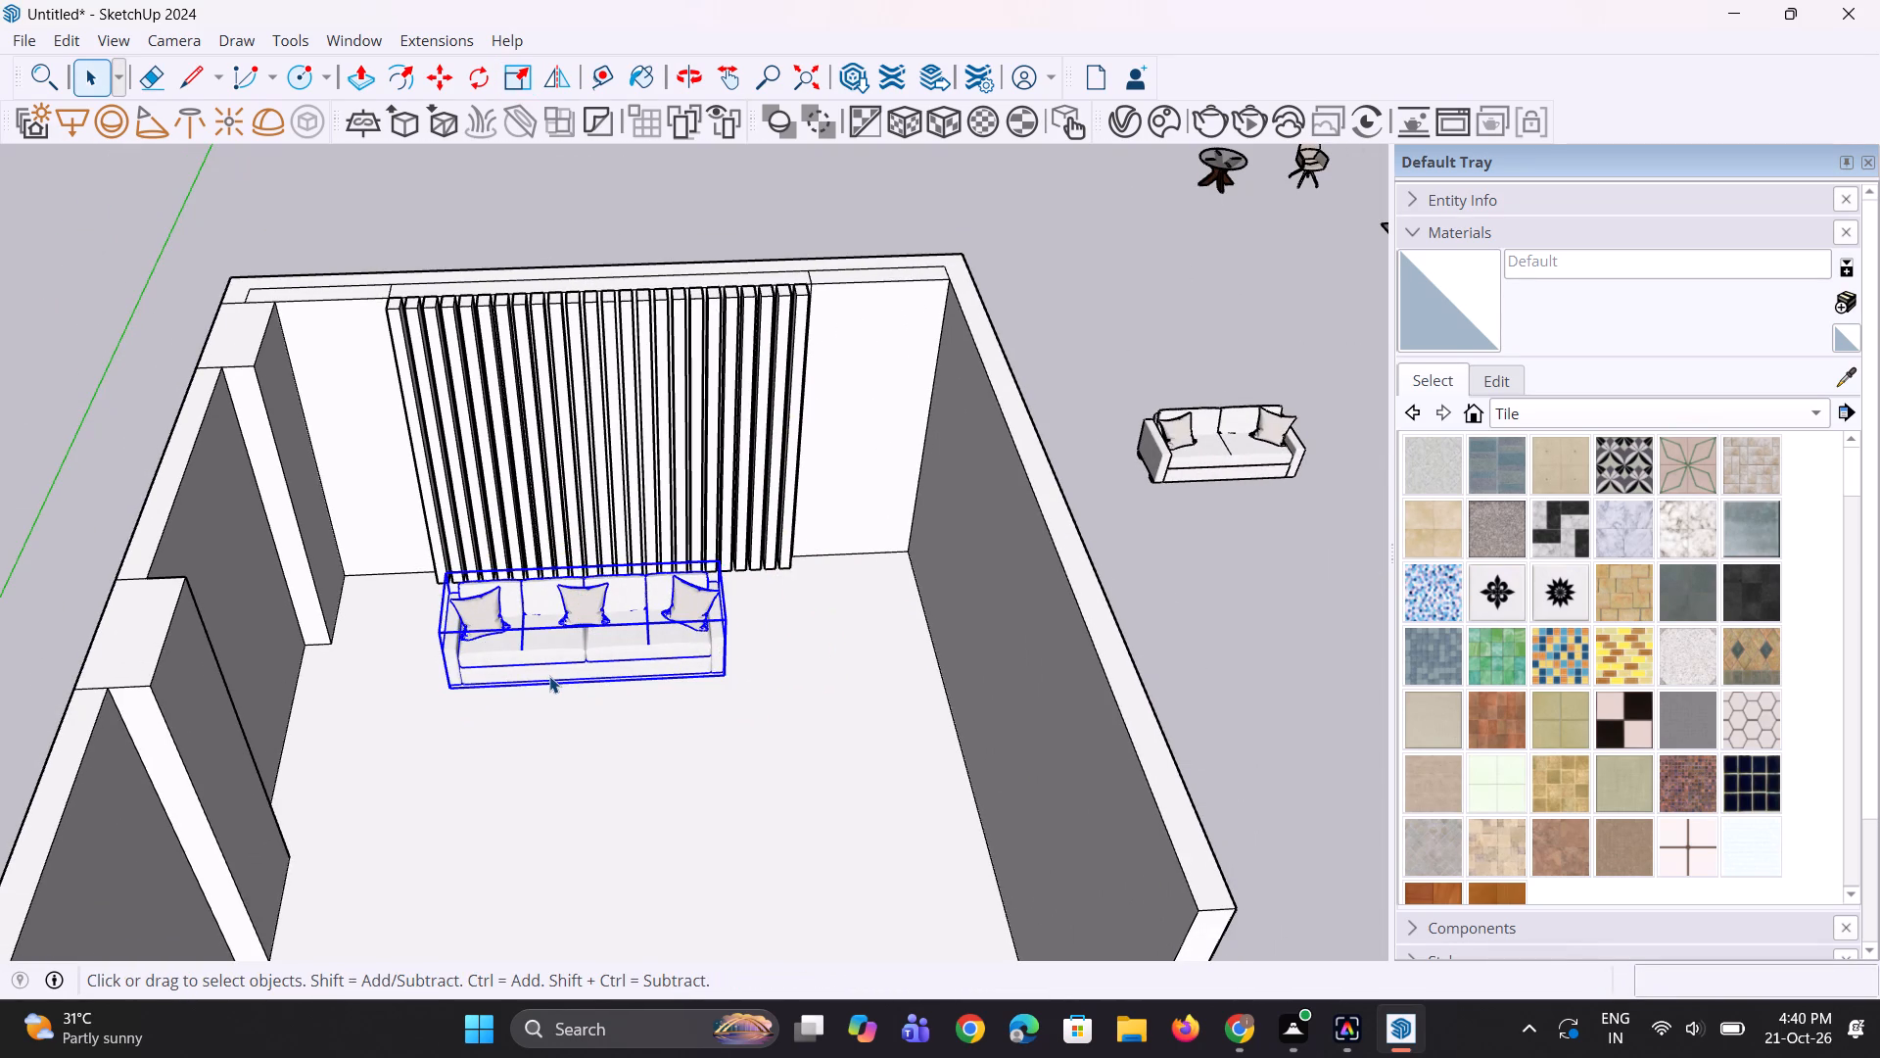
Stretch the three-cushion sofa slightly in depth towards the room, and in length away from the columns.
scroll(612, 511, down, 3)
middle_drag(610, 610, 465, 828)
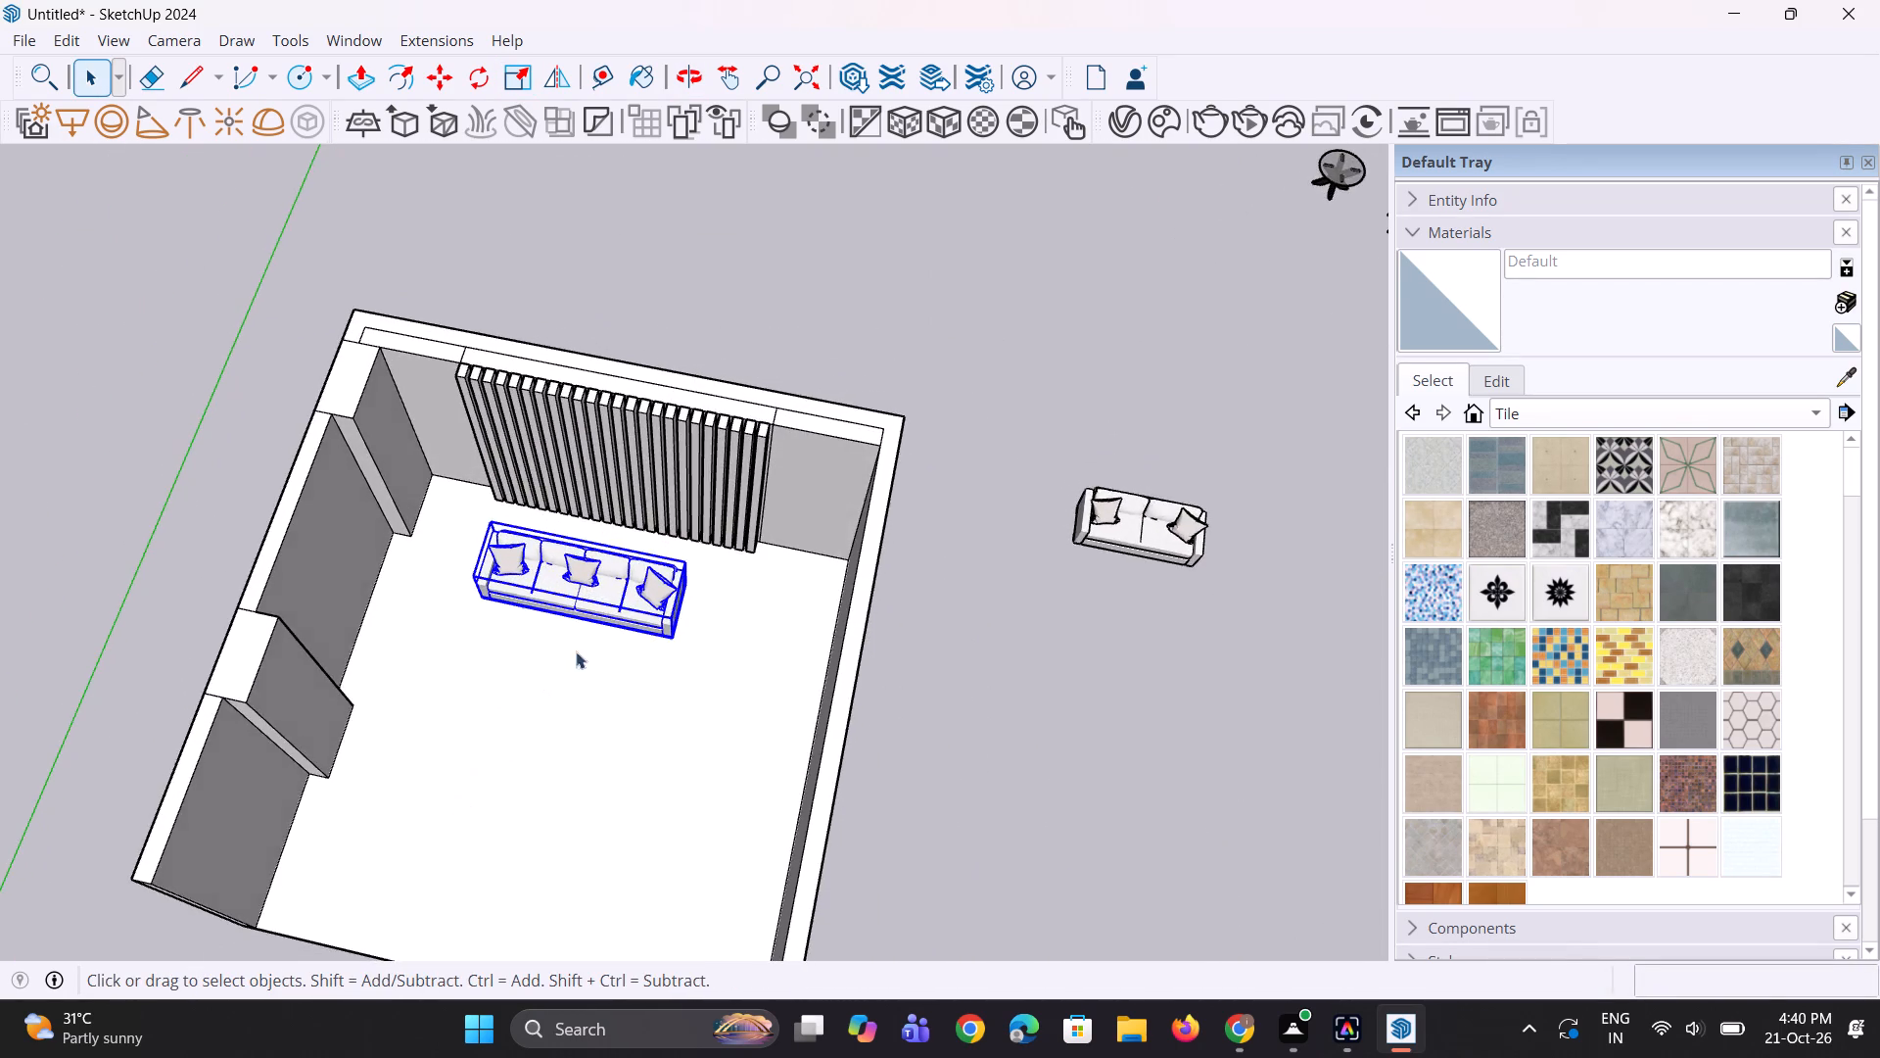
scroll(586, 643, up, 7)
middle_drag(678, 719, 308, 585)
scroll(529, 485, up, 3)
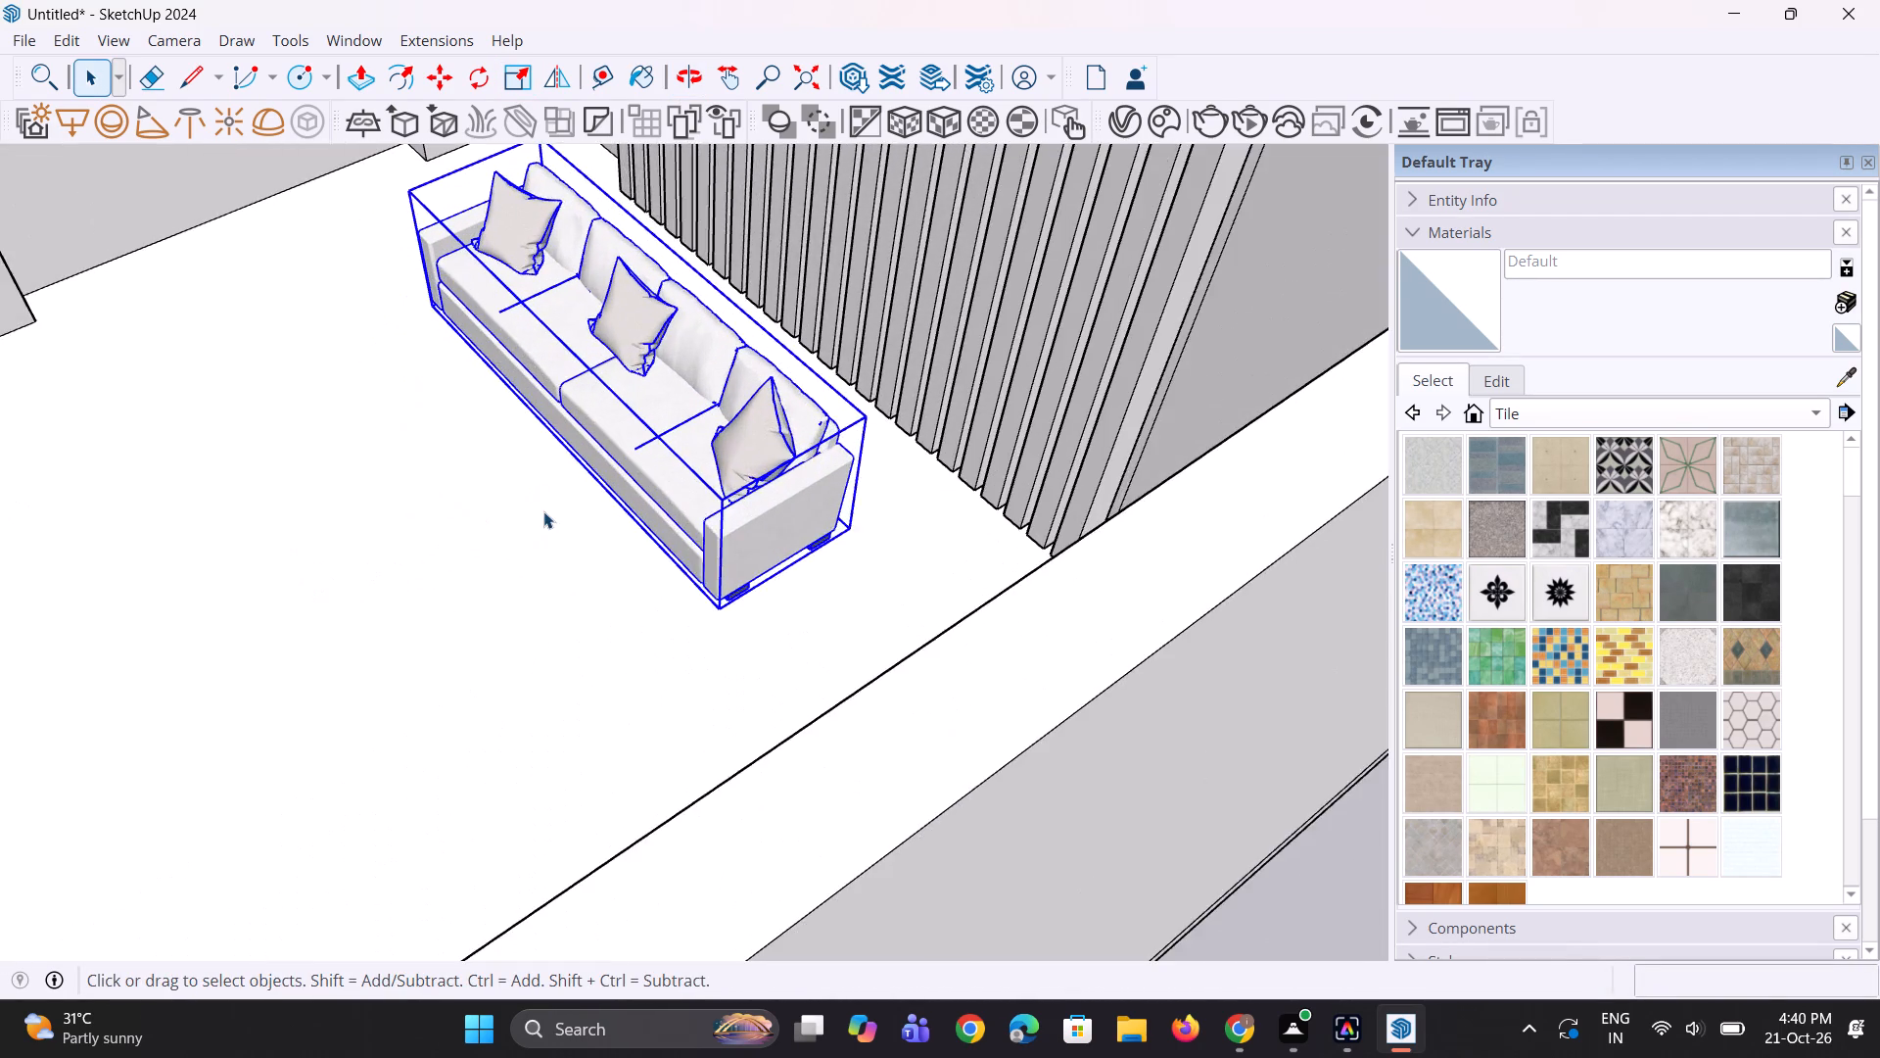
scroll(543, 511, up, 2)
key(s)
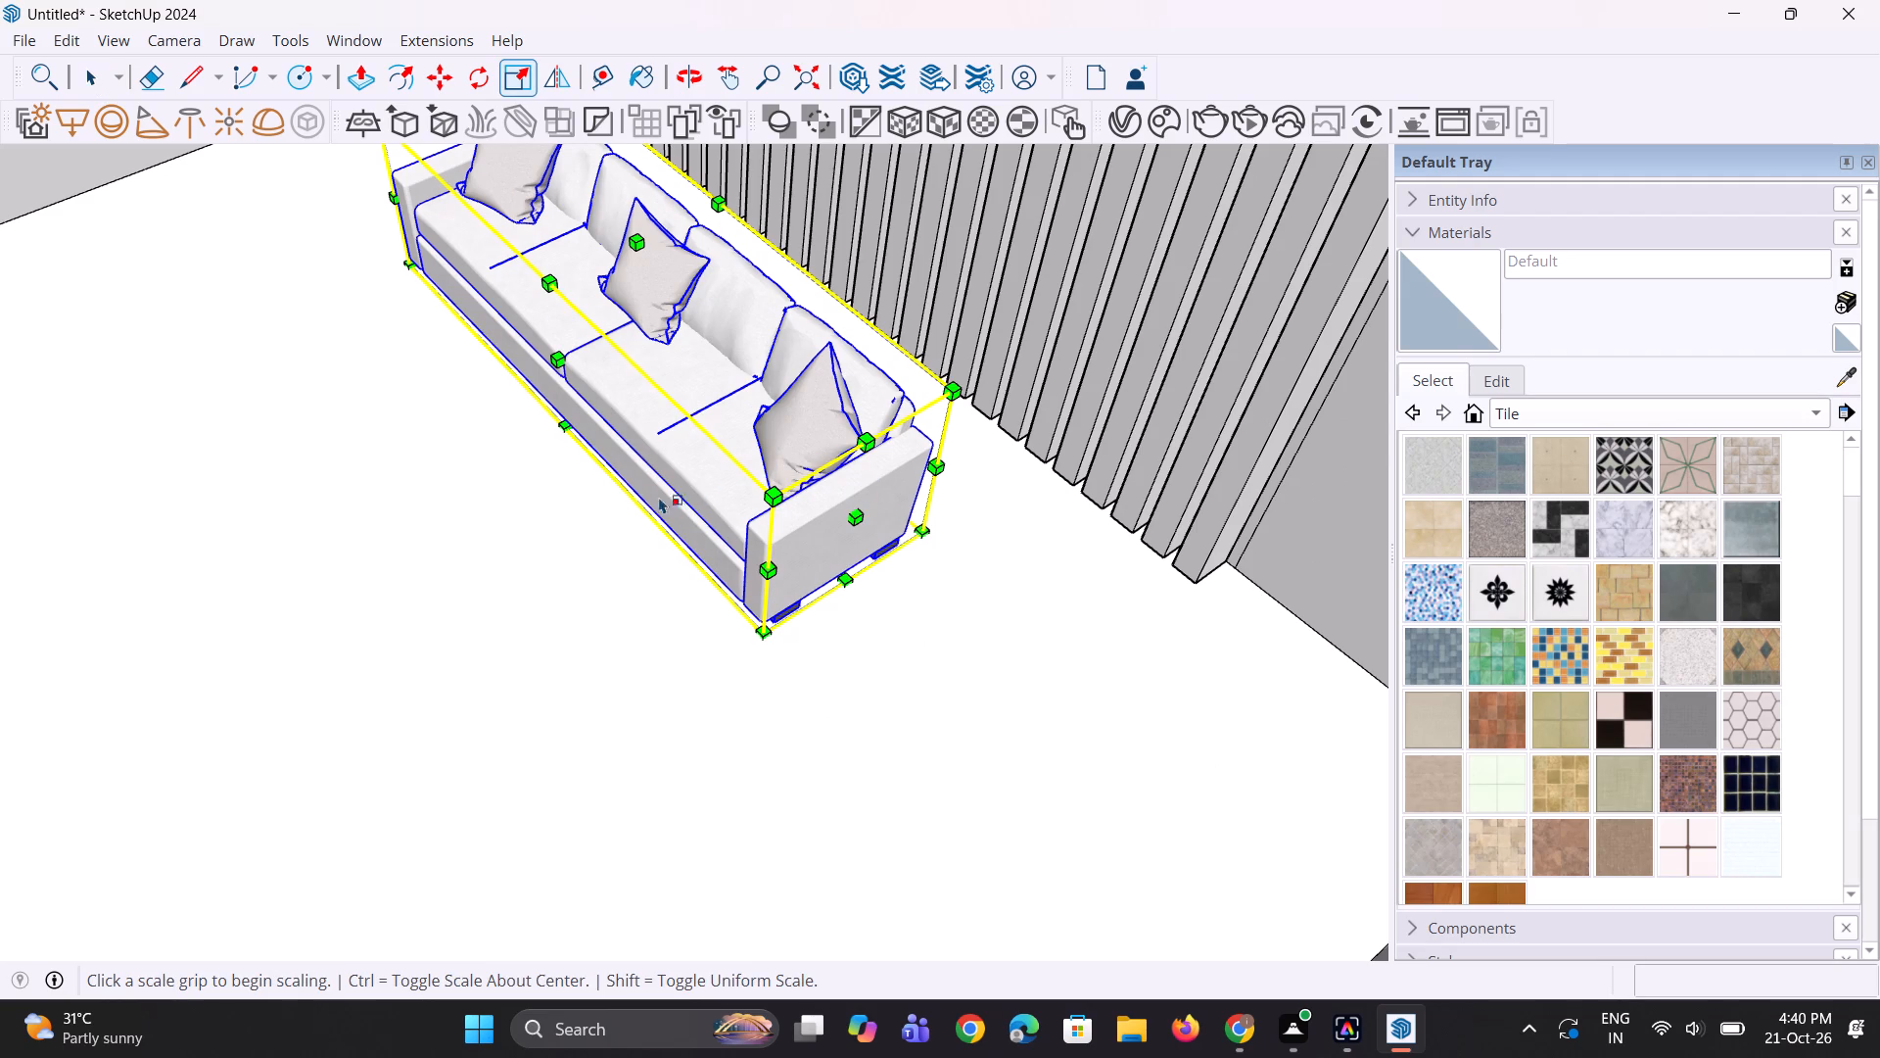
click(555, 366)
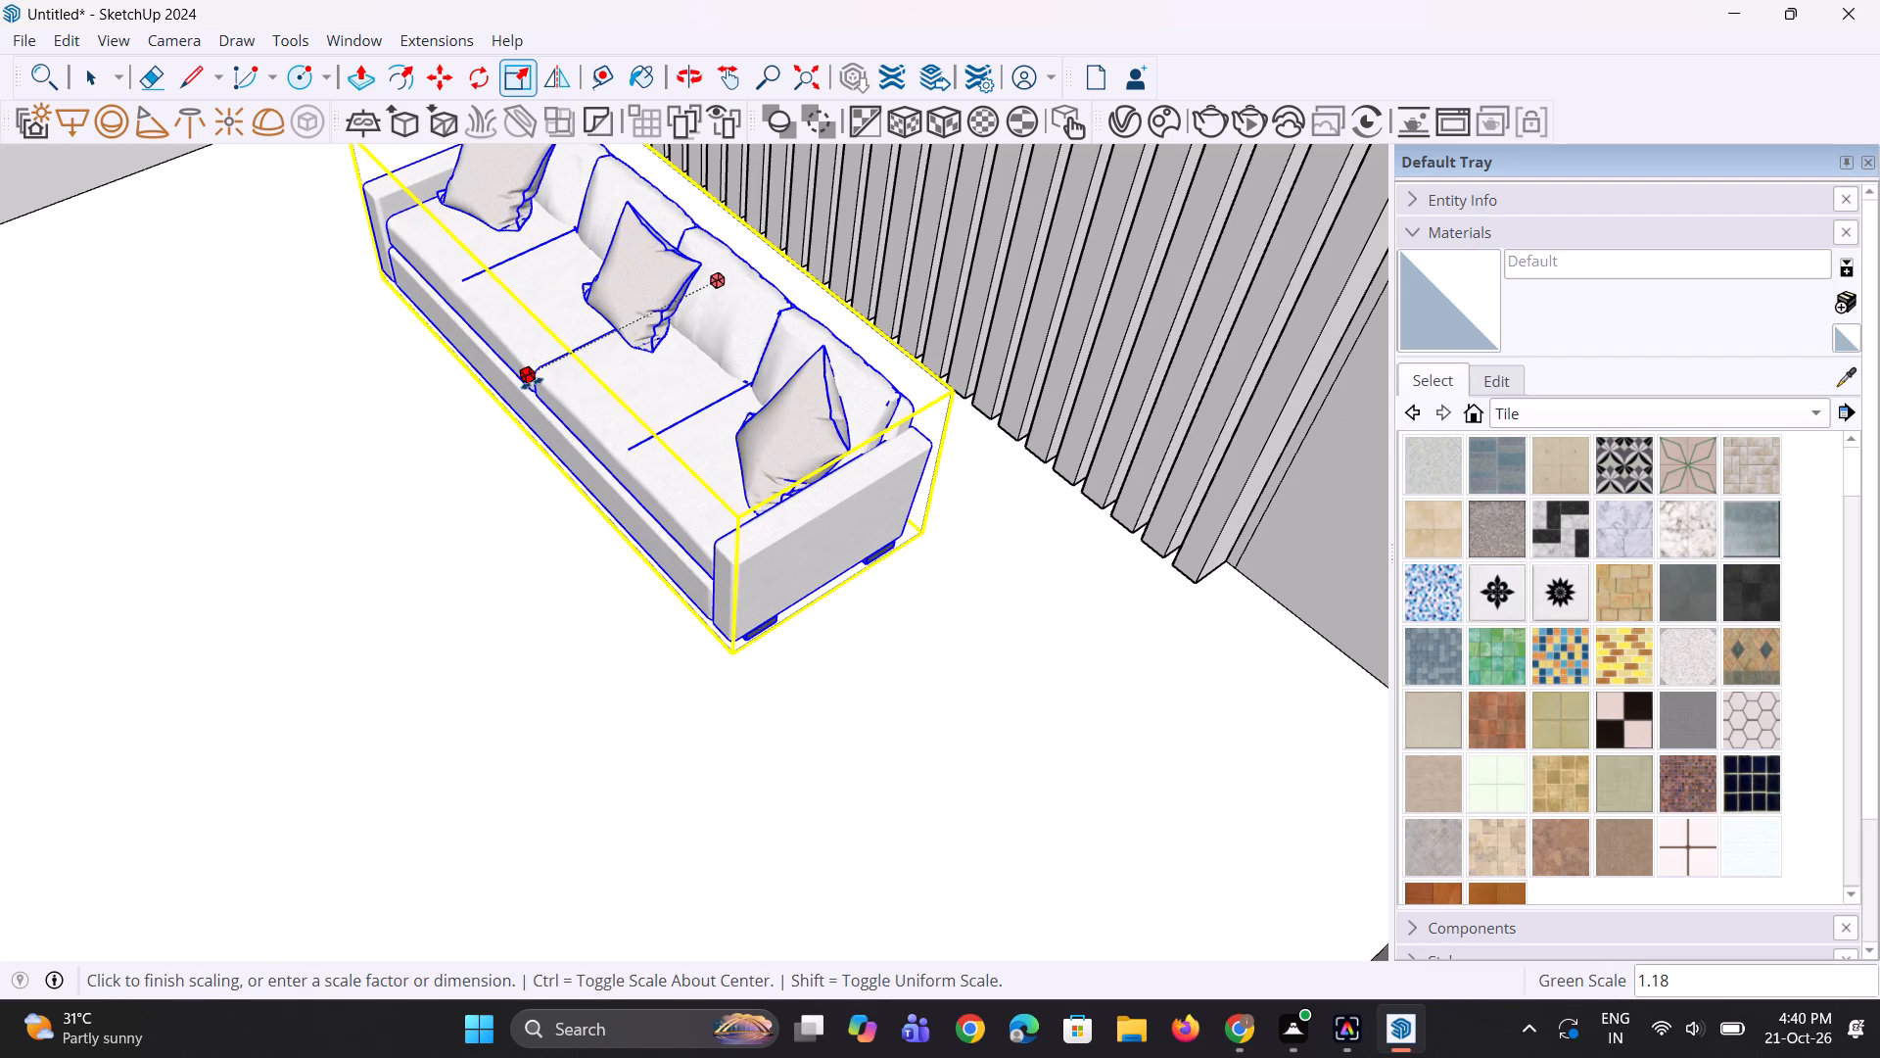
click(551, 377)
click(856, 521)
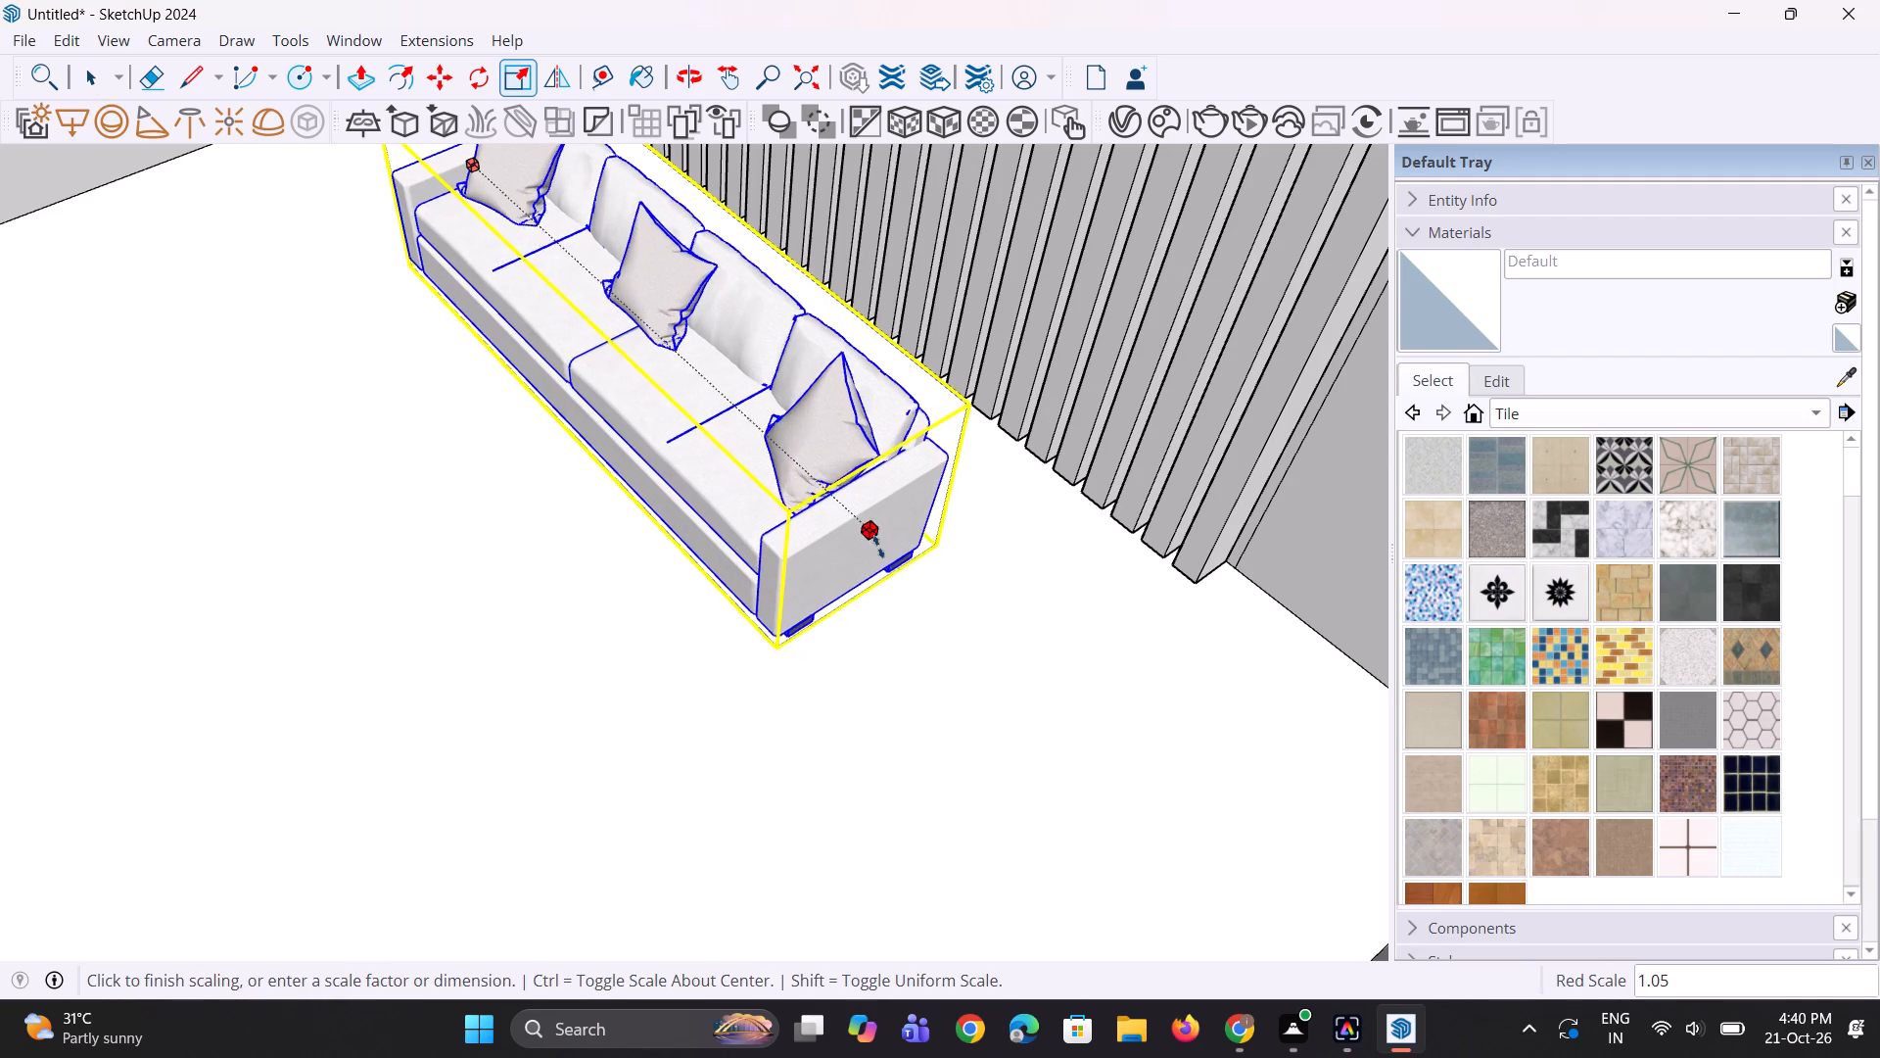
click(903, 570)
Scale the three-cushion sofa up uniformly by a factor of about 1.34.
scroll(768, 612, down, 5)
middle_drag(741, 572, 1104, 504)
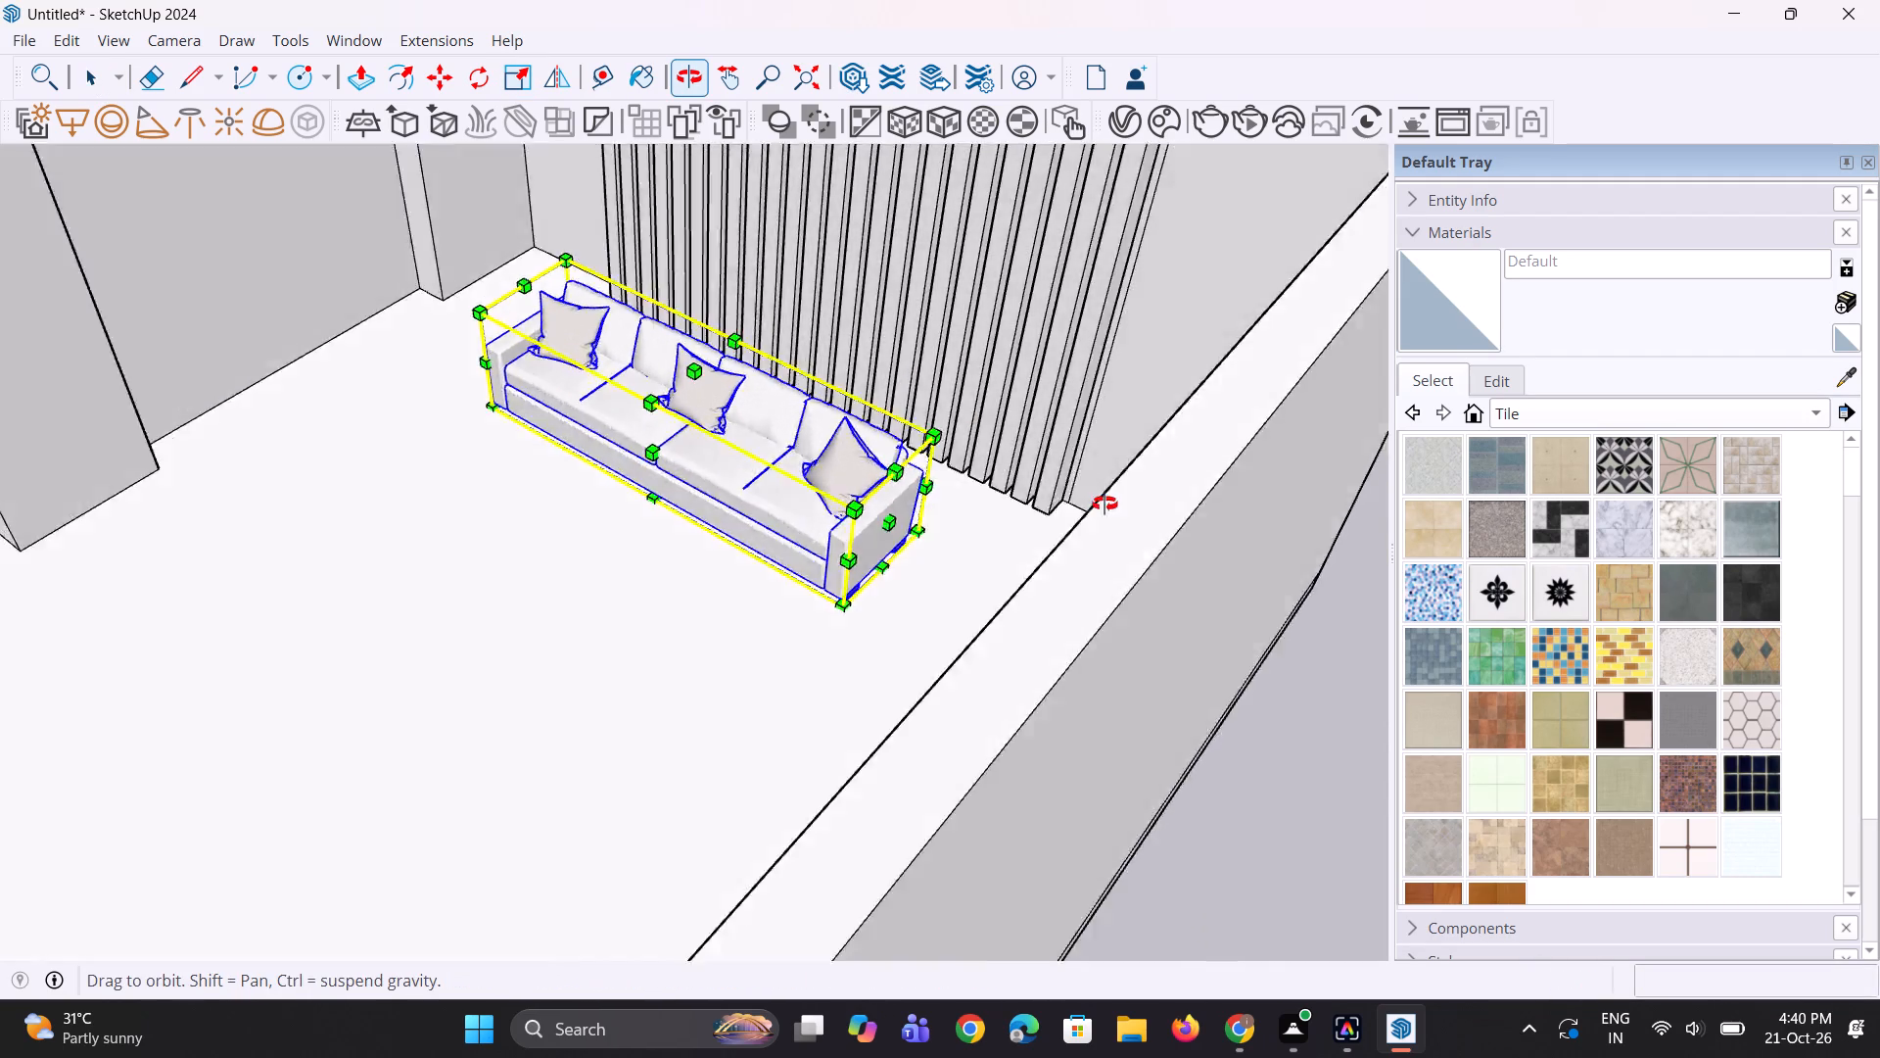
middle_drag(1104, 504, 1263, 471)
key(s)
scroll(676, 545, down, 4)
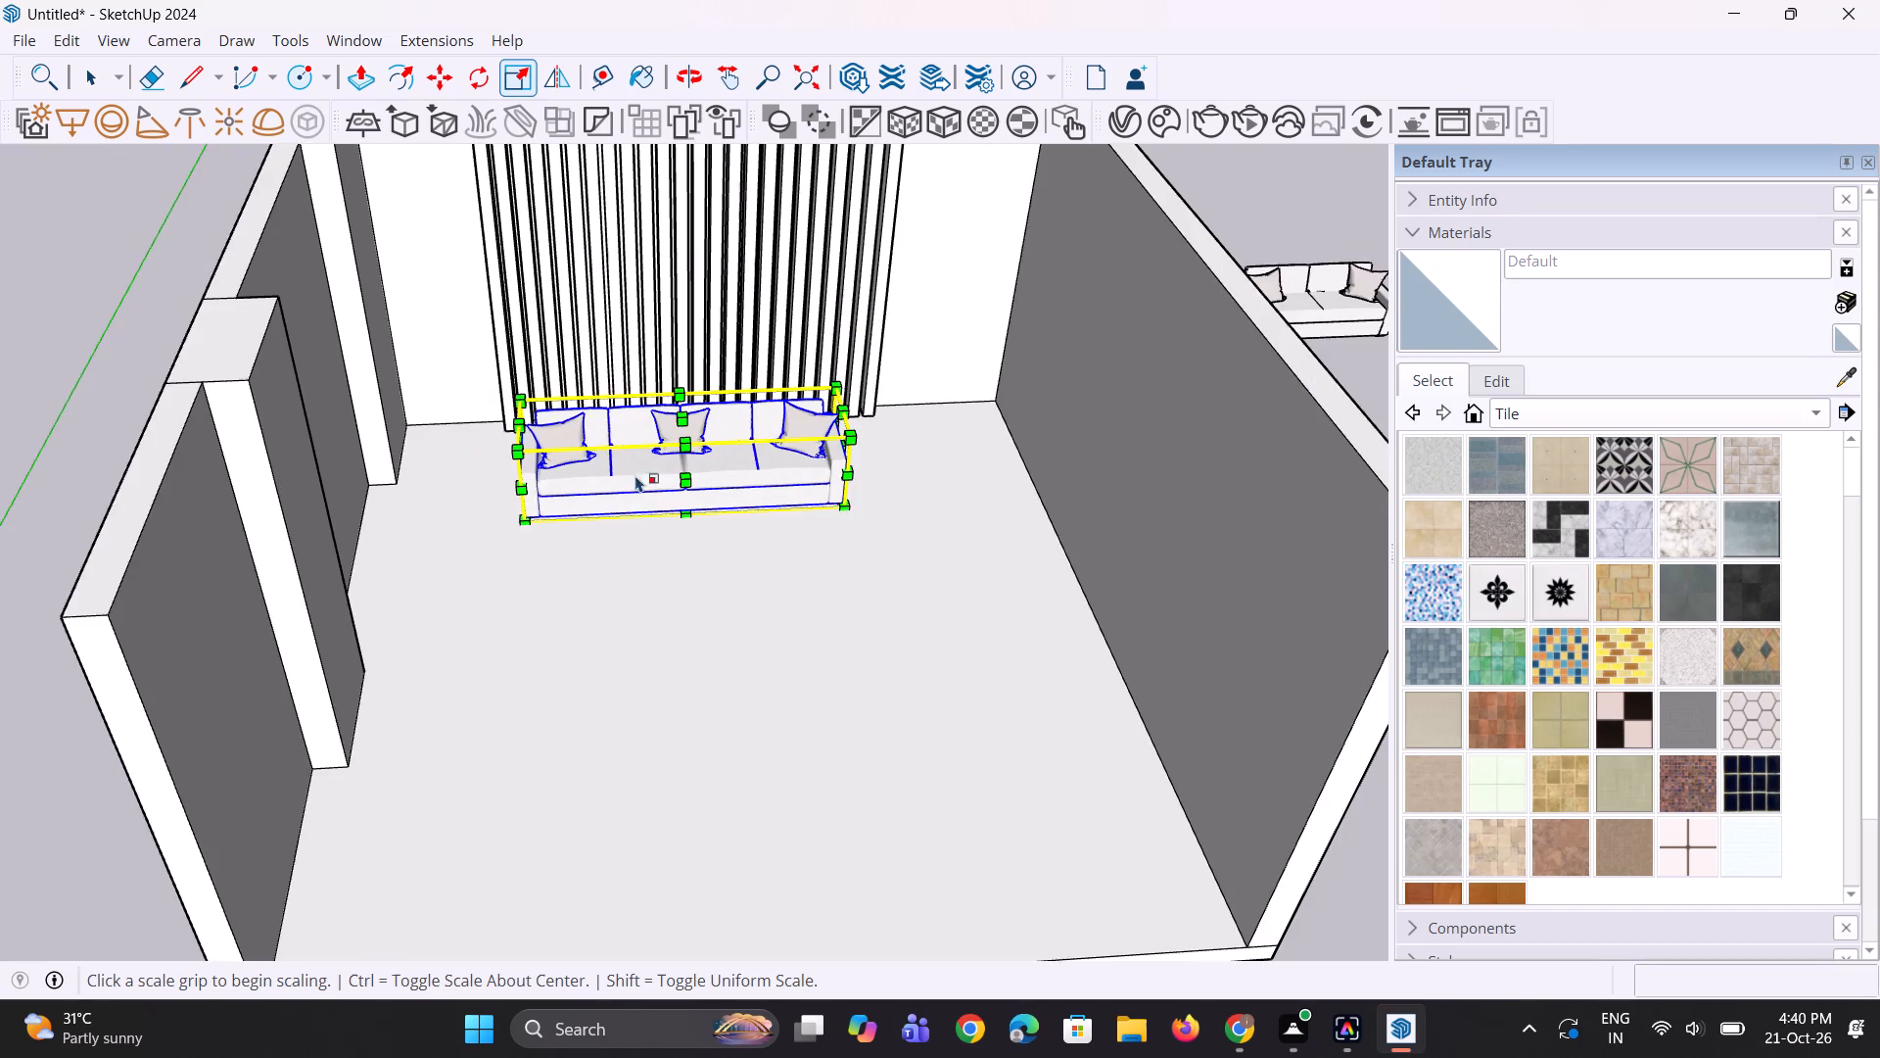
scroll(534, 384, up, 1)
click(523, 409)
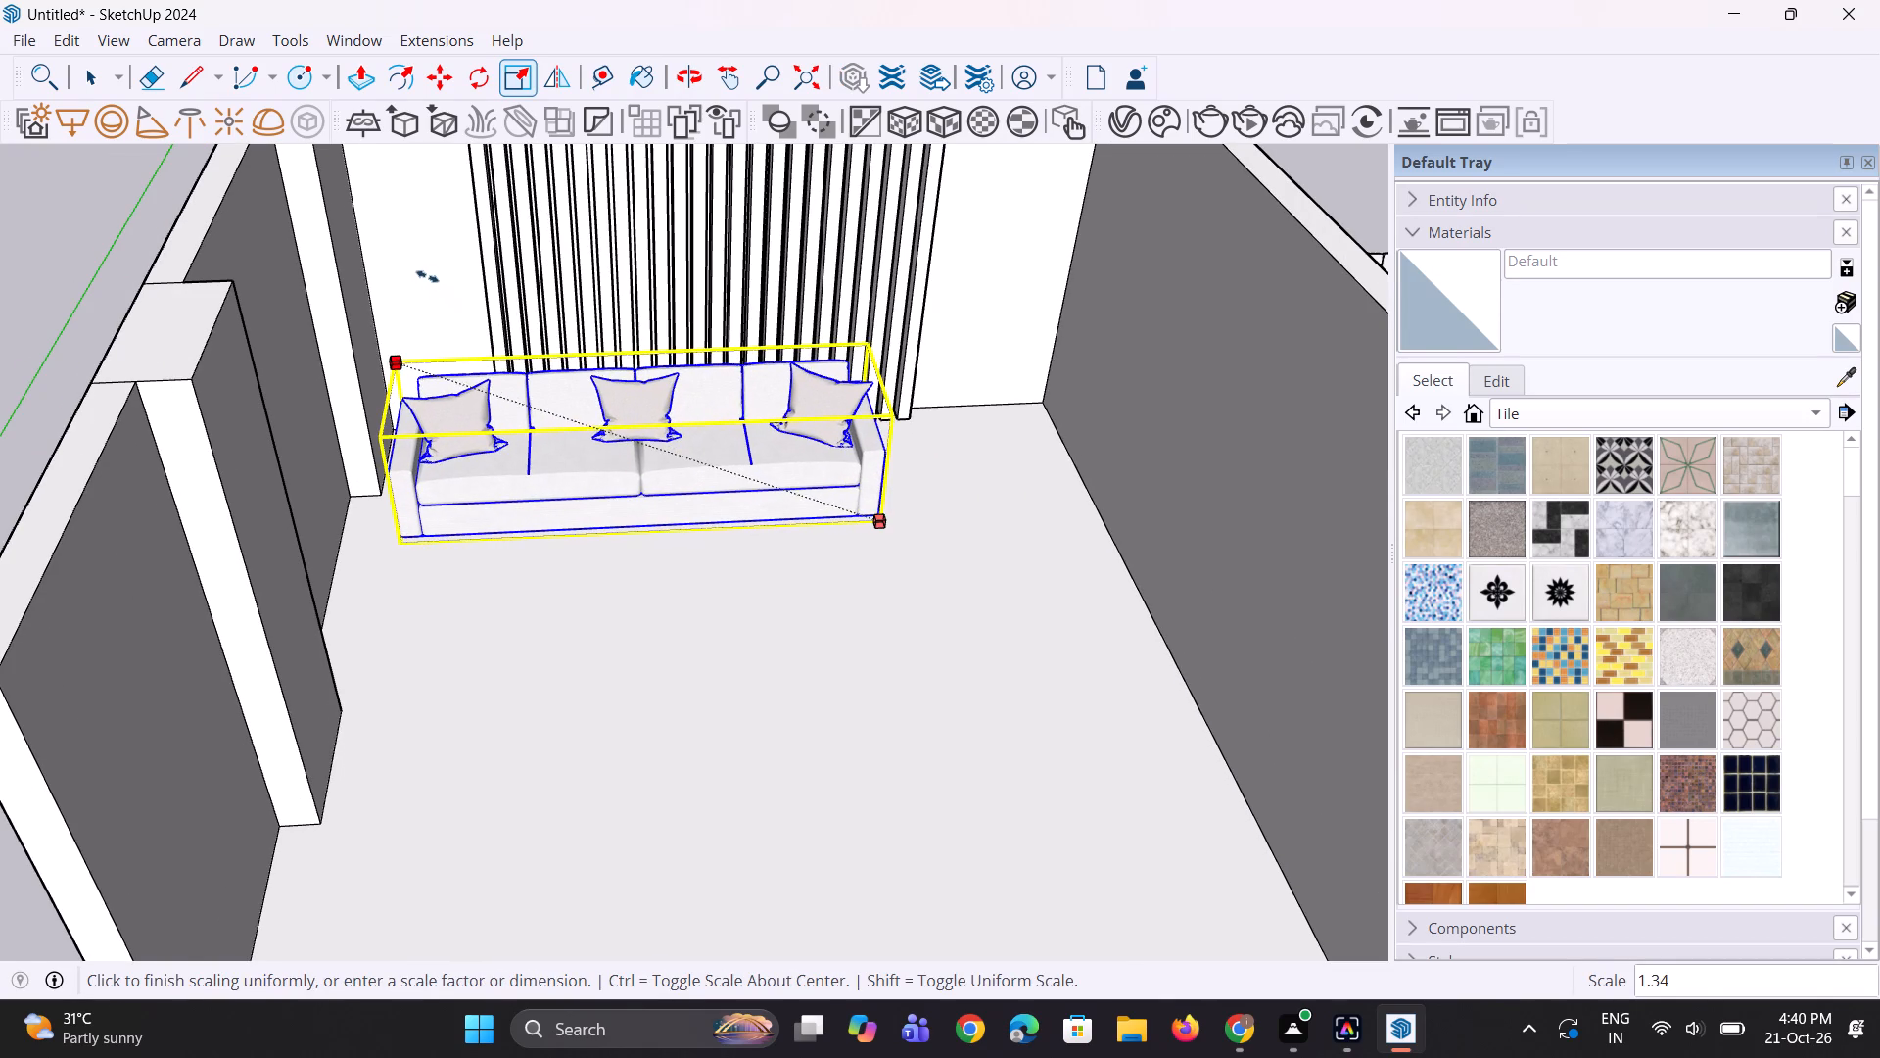
click(427, 276)
scroll(788, 601, down, 5)
middle_drag(793, 611, 767, 654)
scroll(775, 608, up, 2)
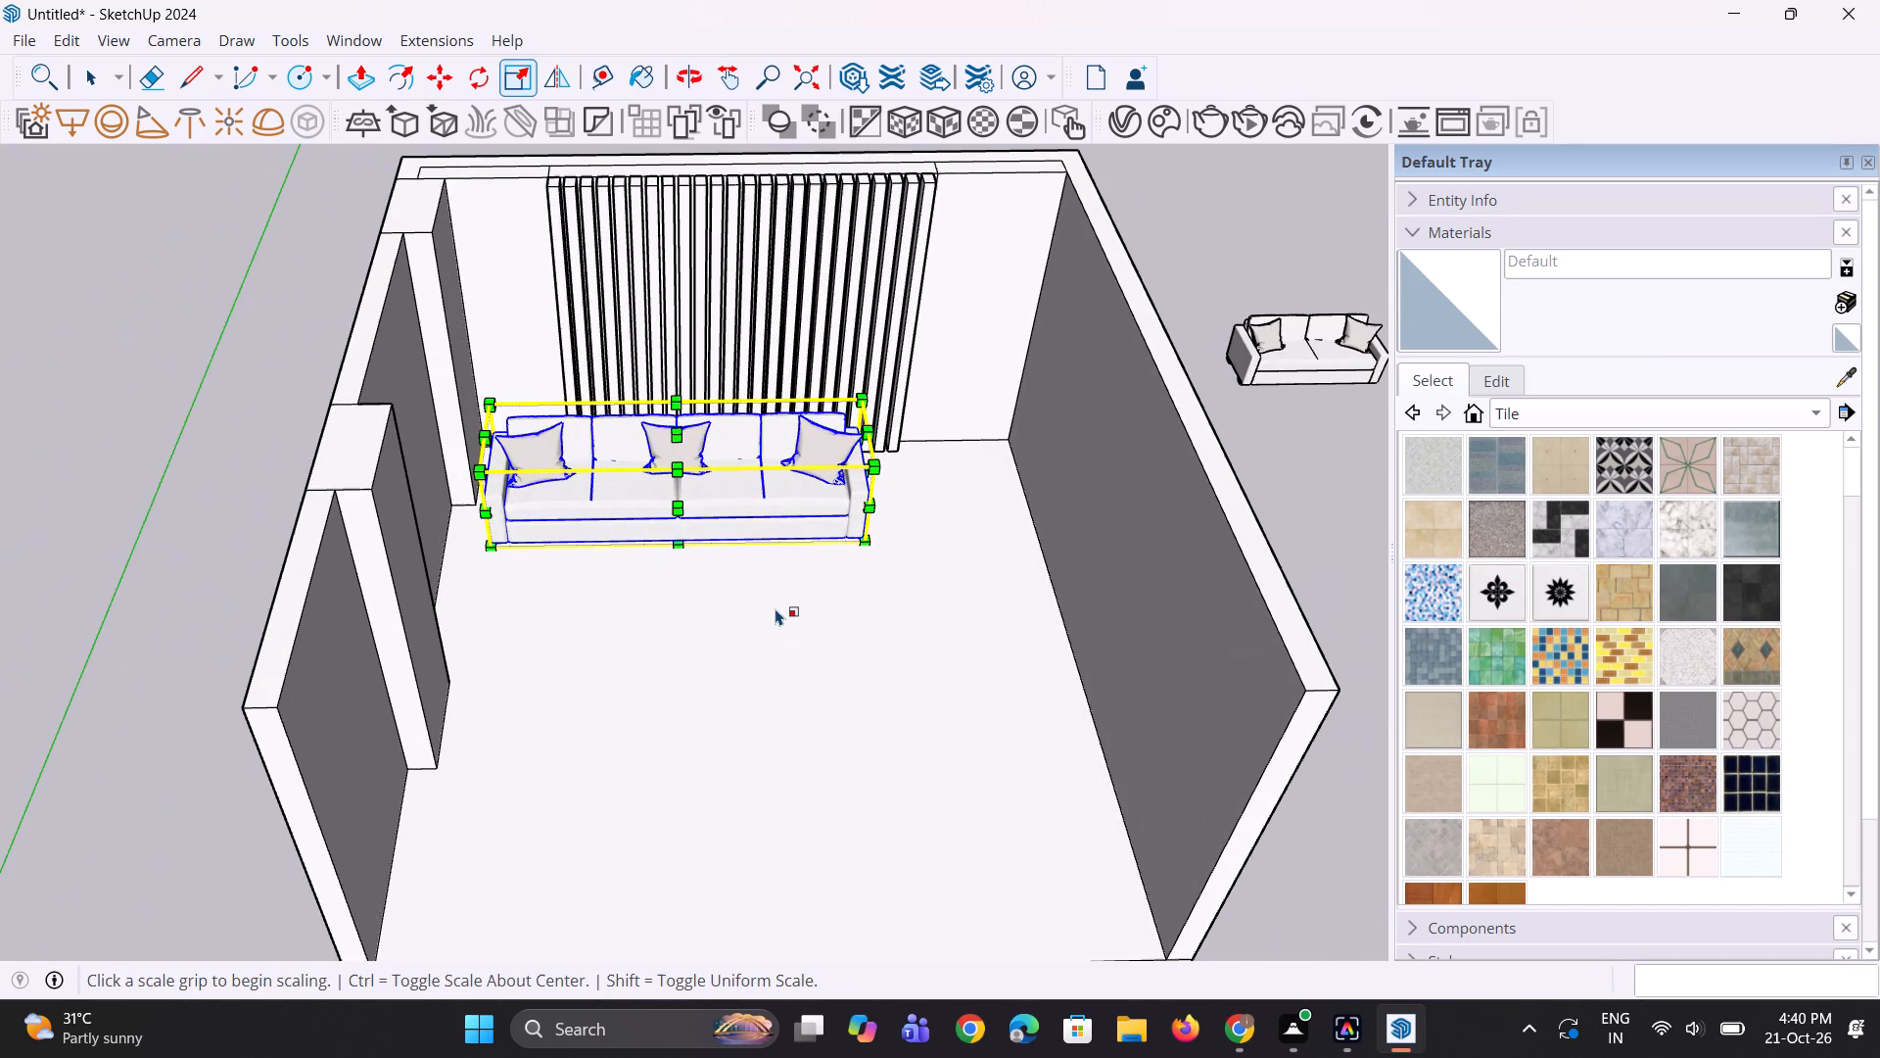
Move the enlarged three-cushion sofa sideways away from the columns to centre it in front of the slatted wall.
key(m)
scroll(775, 608, up, 2)
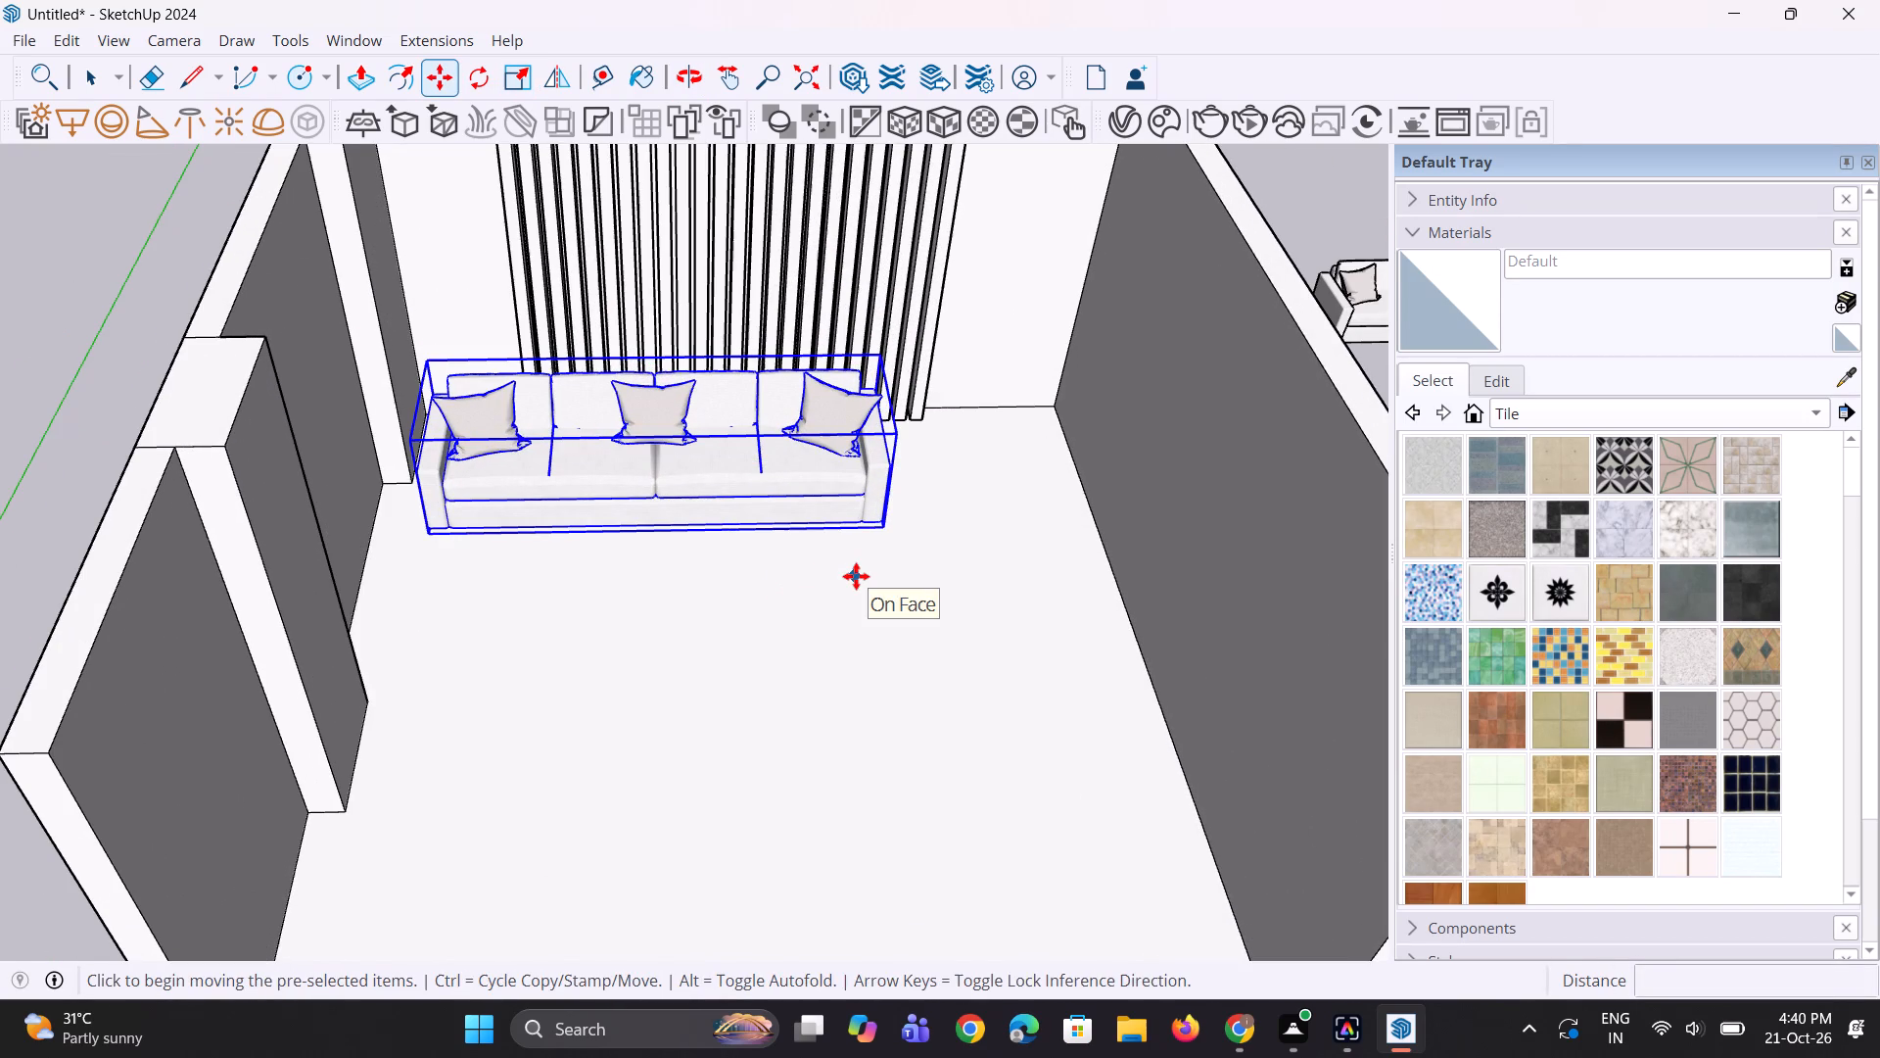
click(694, 495)
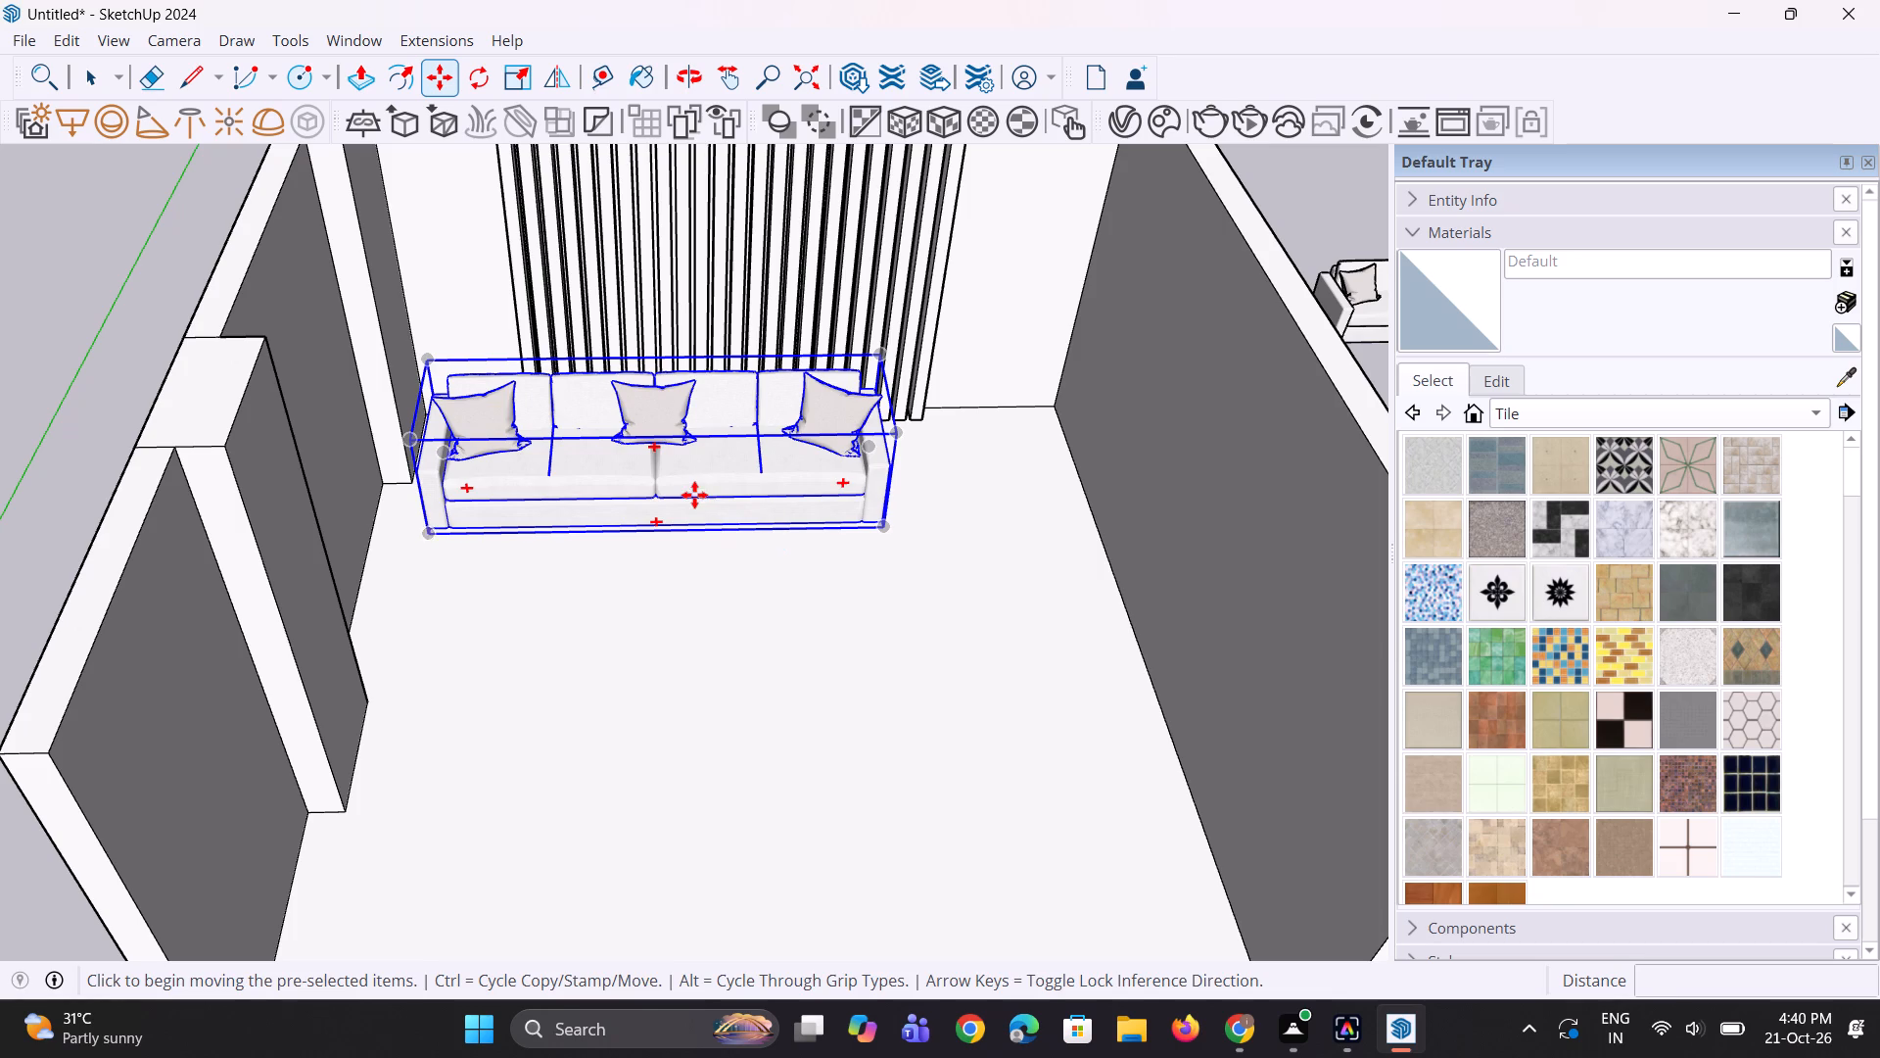
click(777, 488)
scroll(725, 610, down, 3)
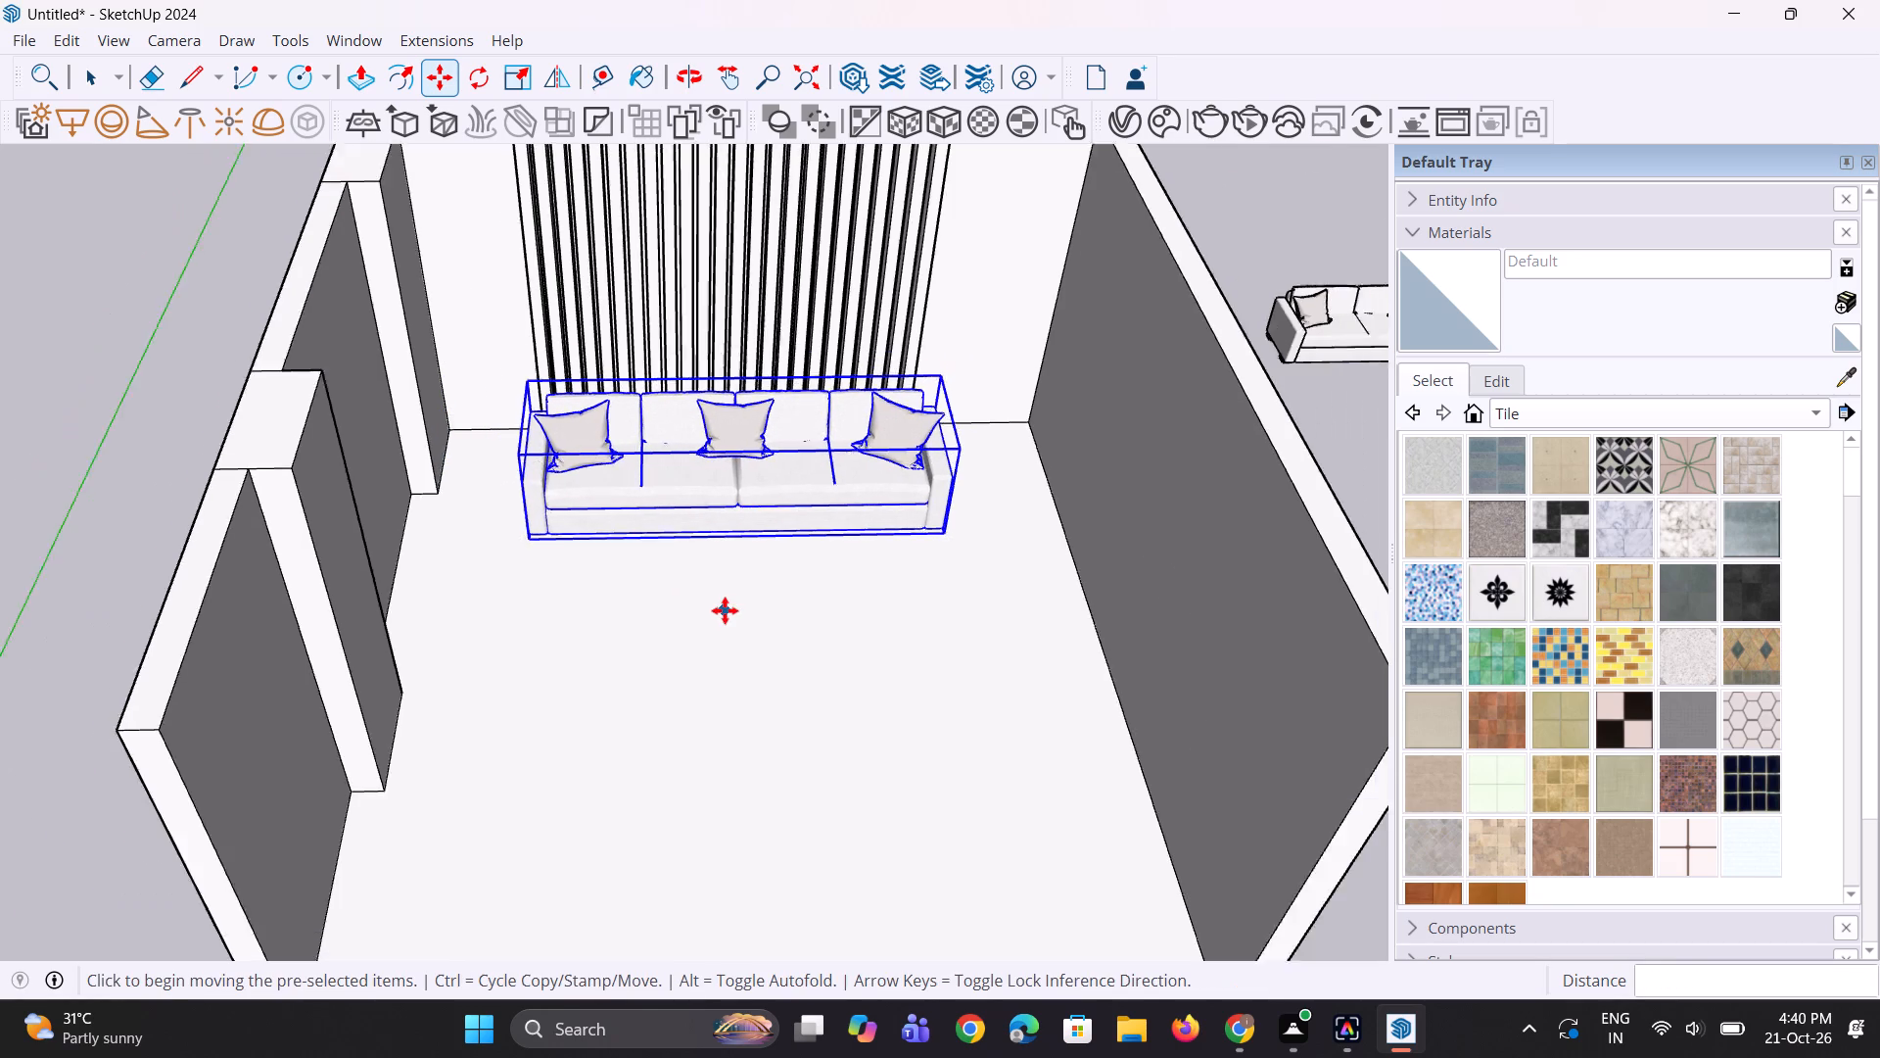
scroll(725, 610, down, 5)
middle_drag(768, 655, 688, 551)
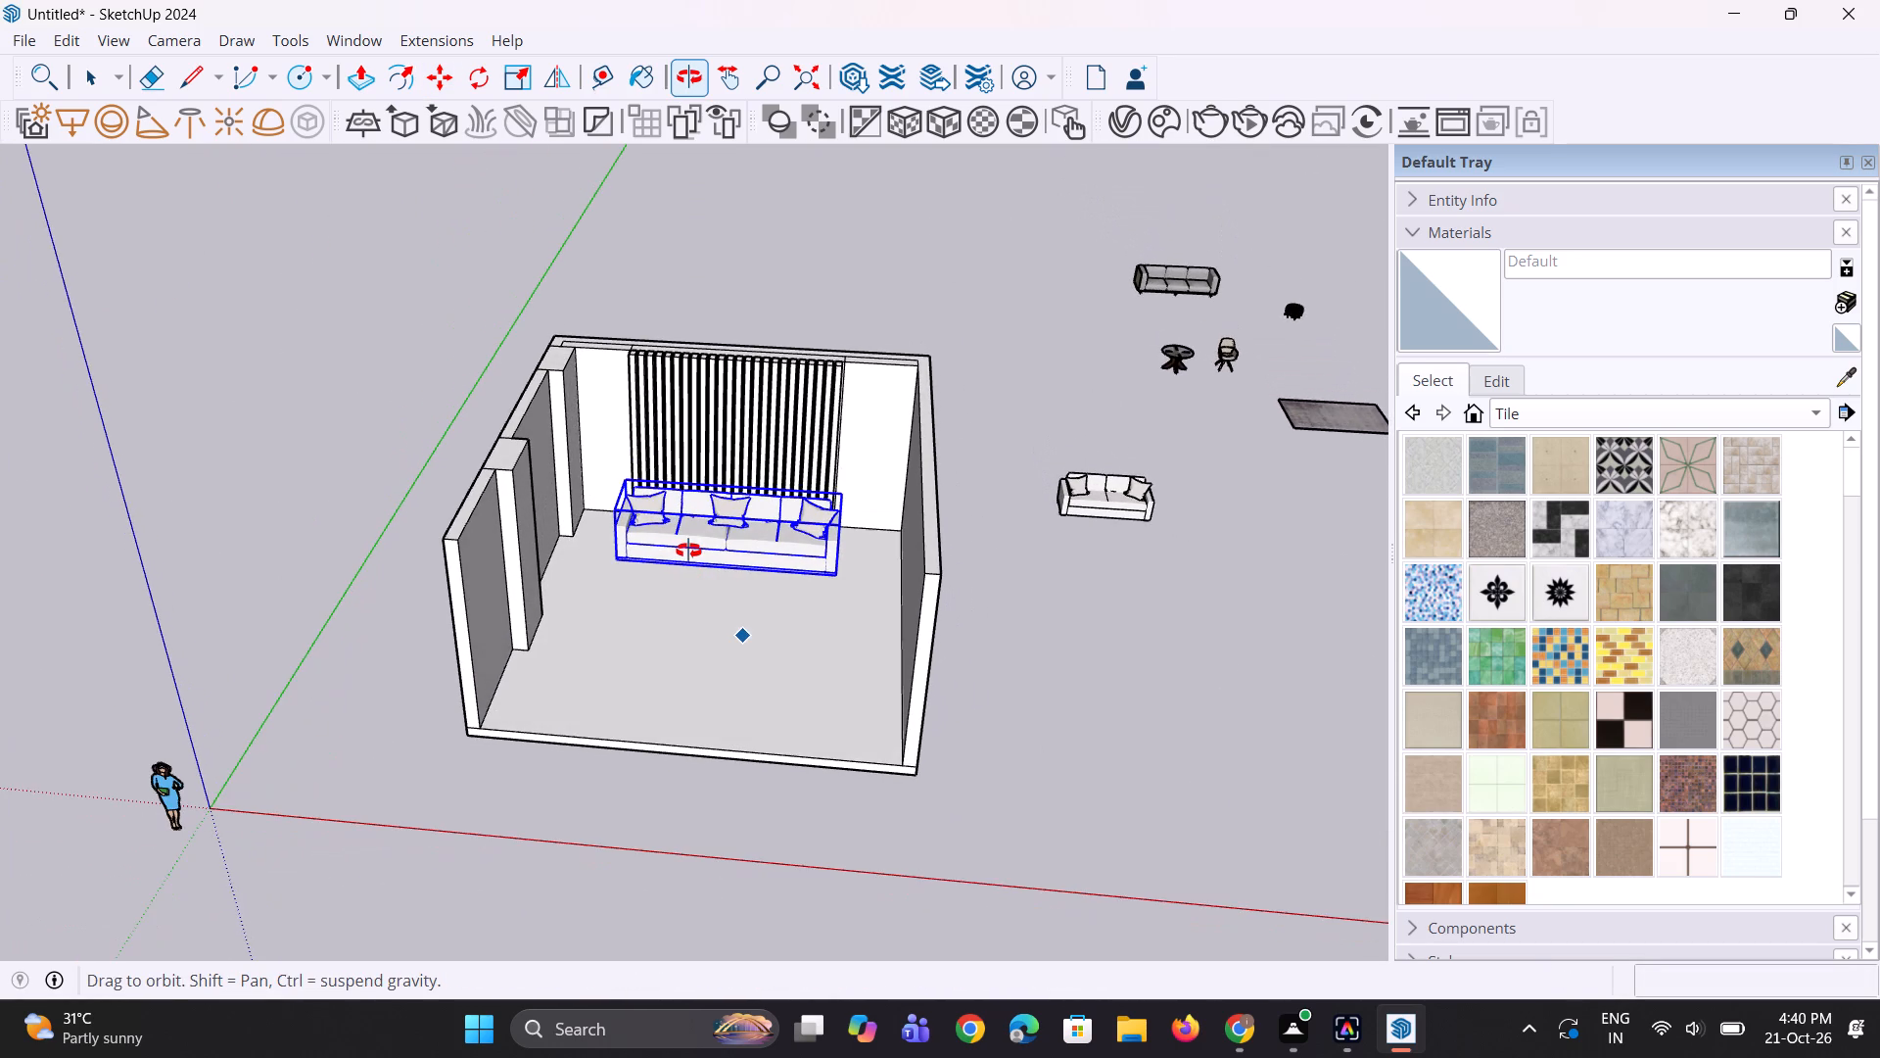
middle_drag(688, 551, 726, 564)
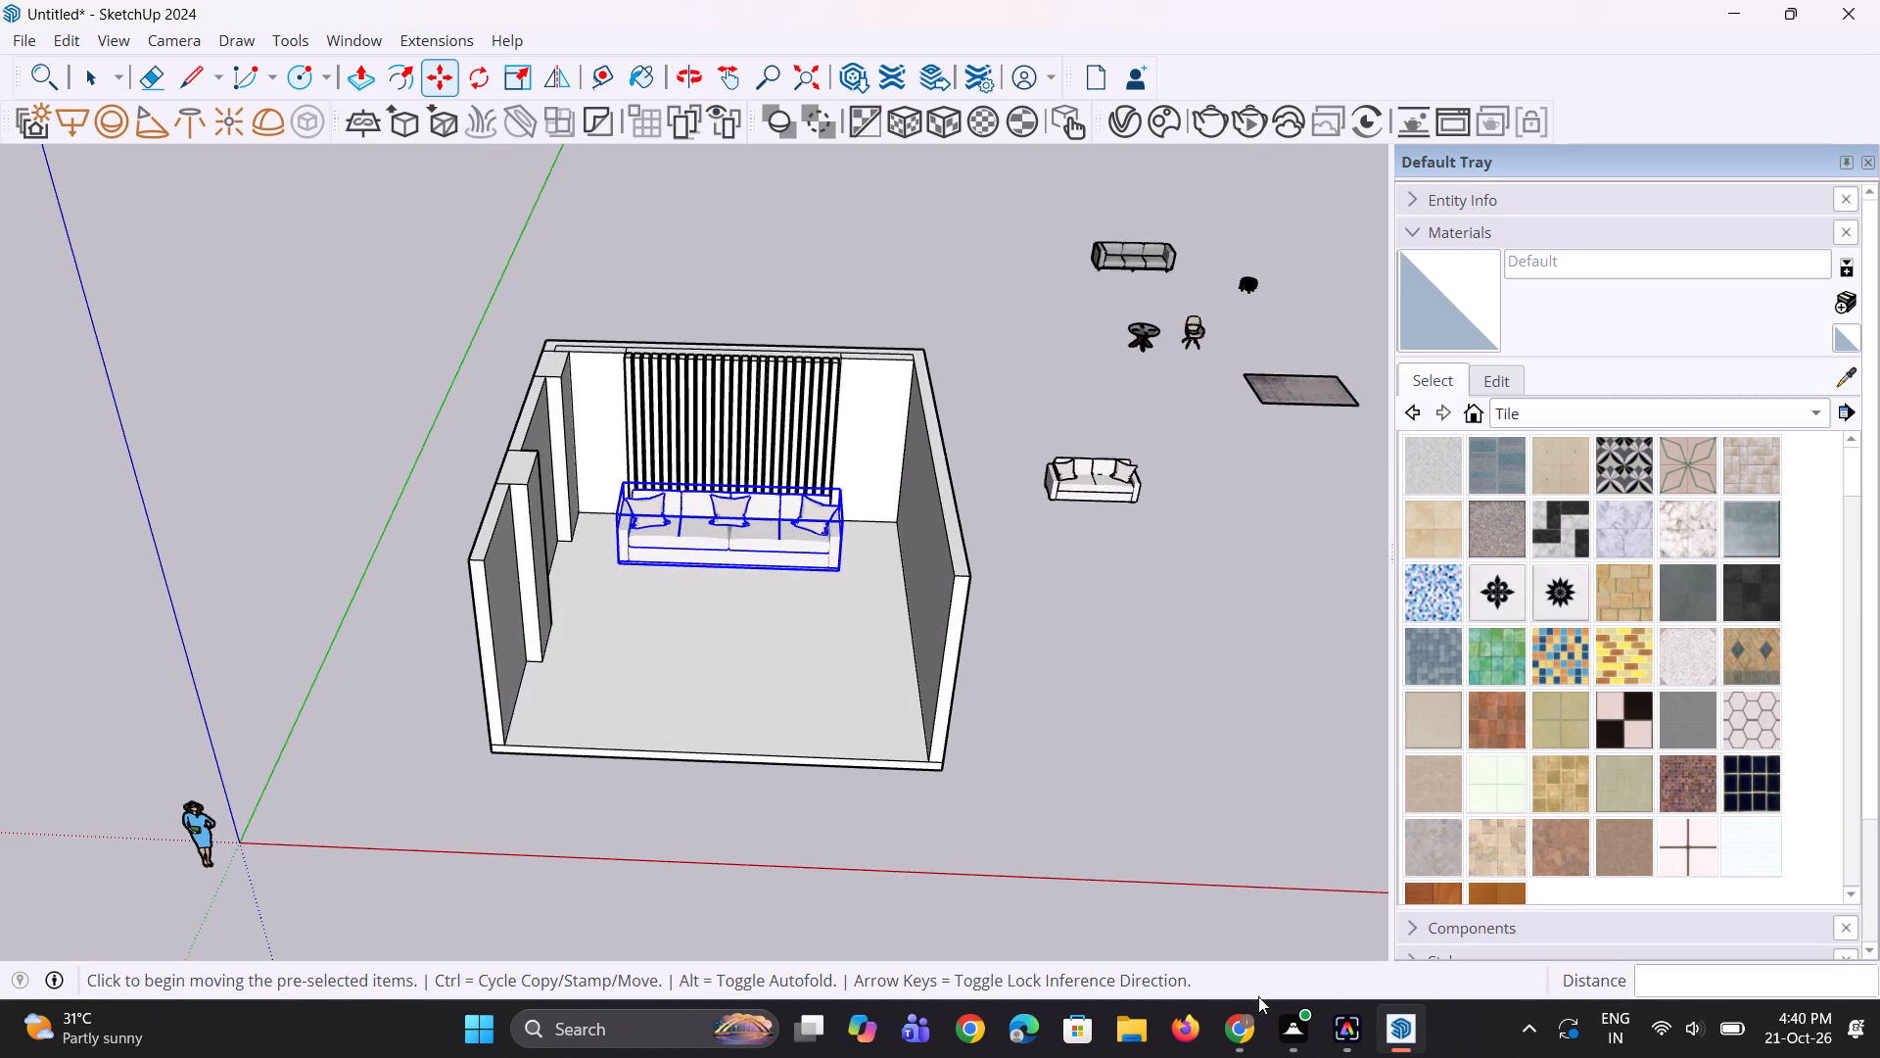
Switch to the 3D Warehouse page in Chrome and search its models for "table".
click(1242, 1021)
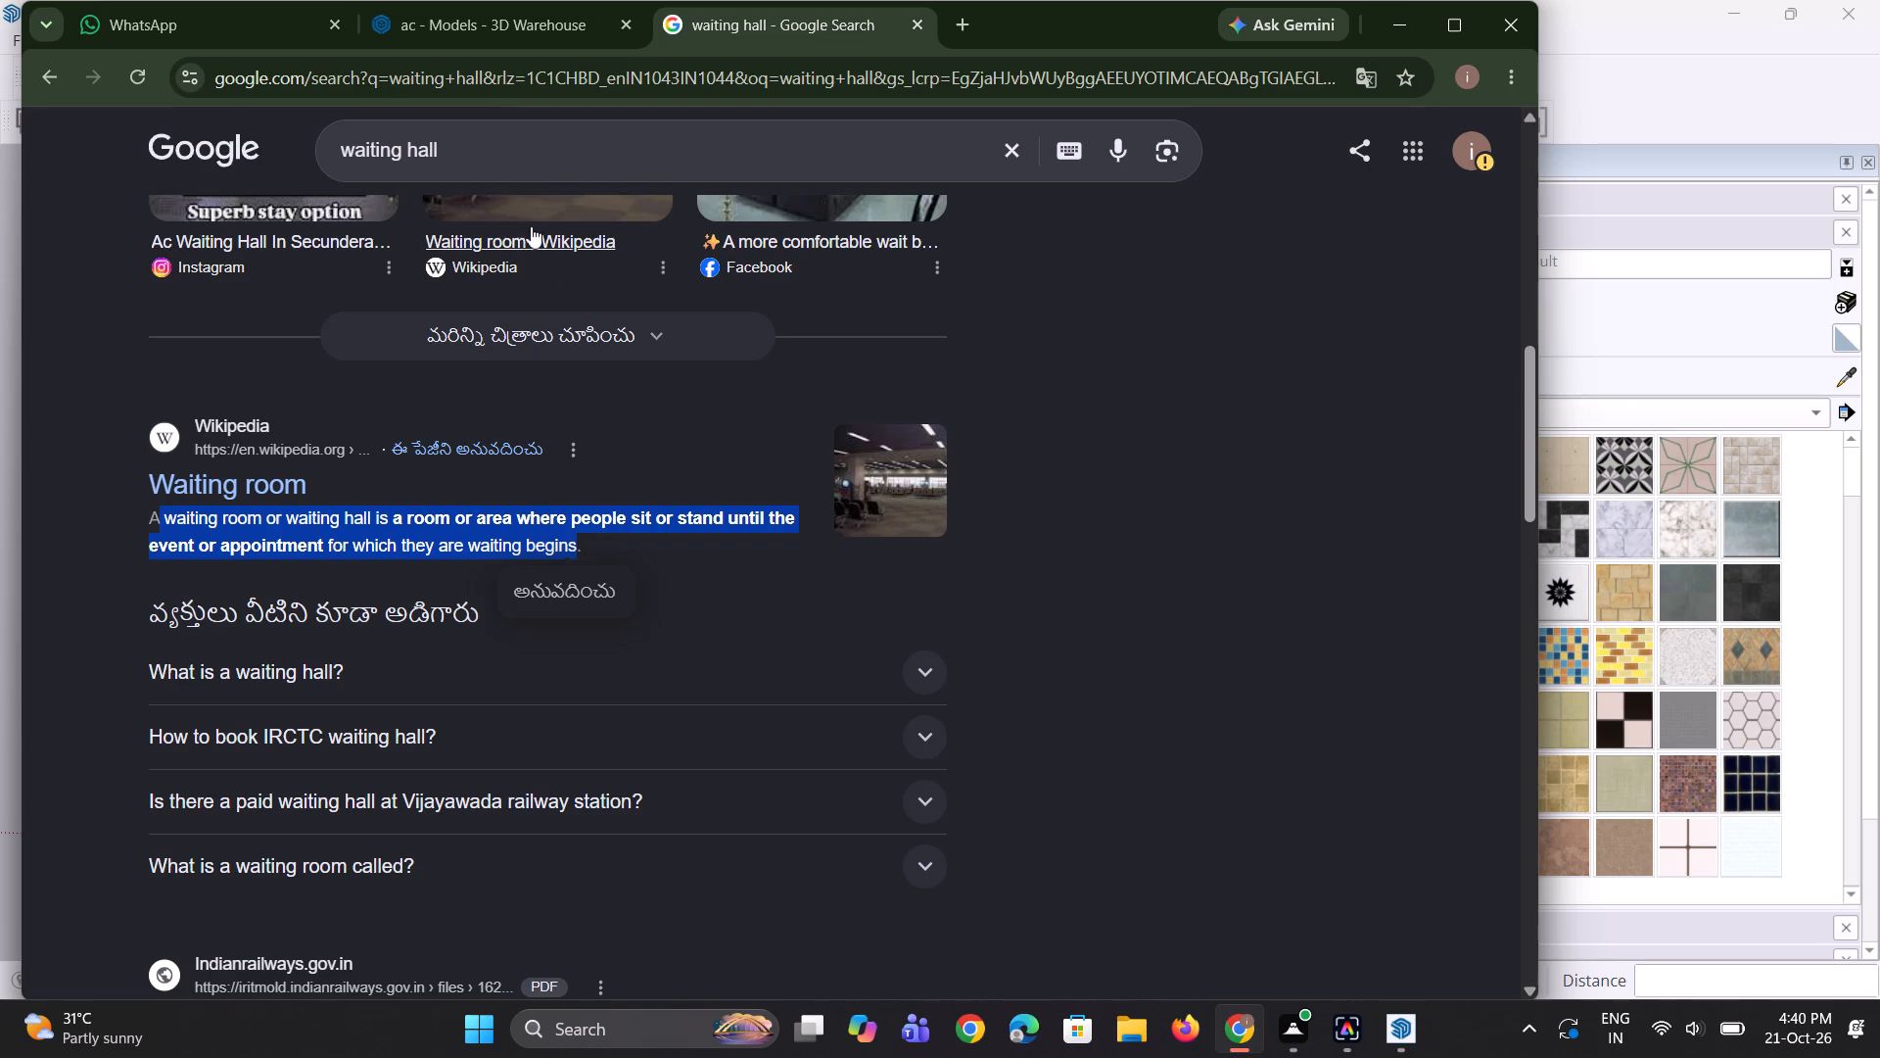
click(544, 28)
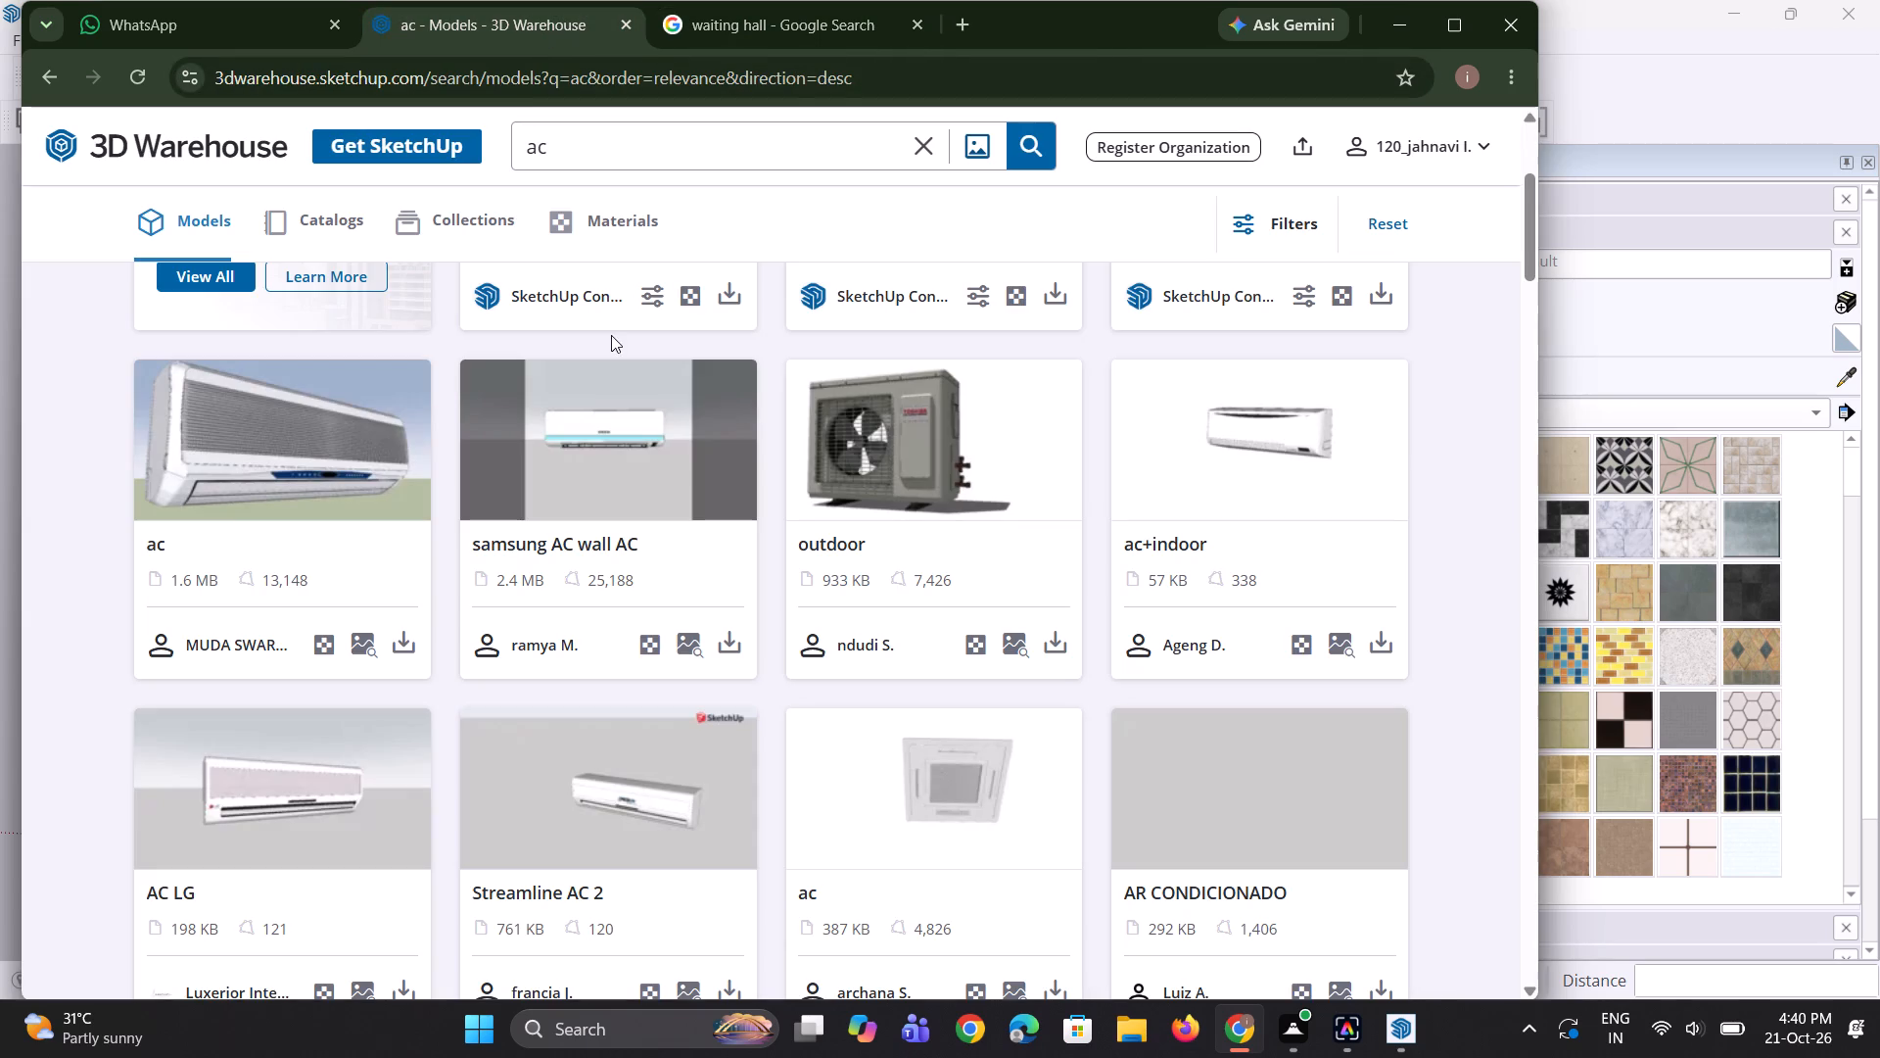
click(916, 150)
text(table)
key(Return)
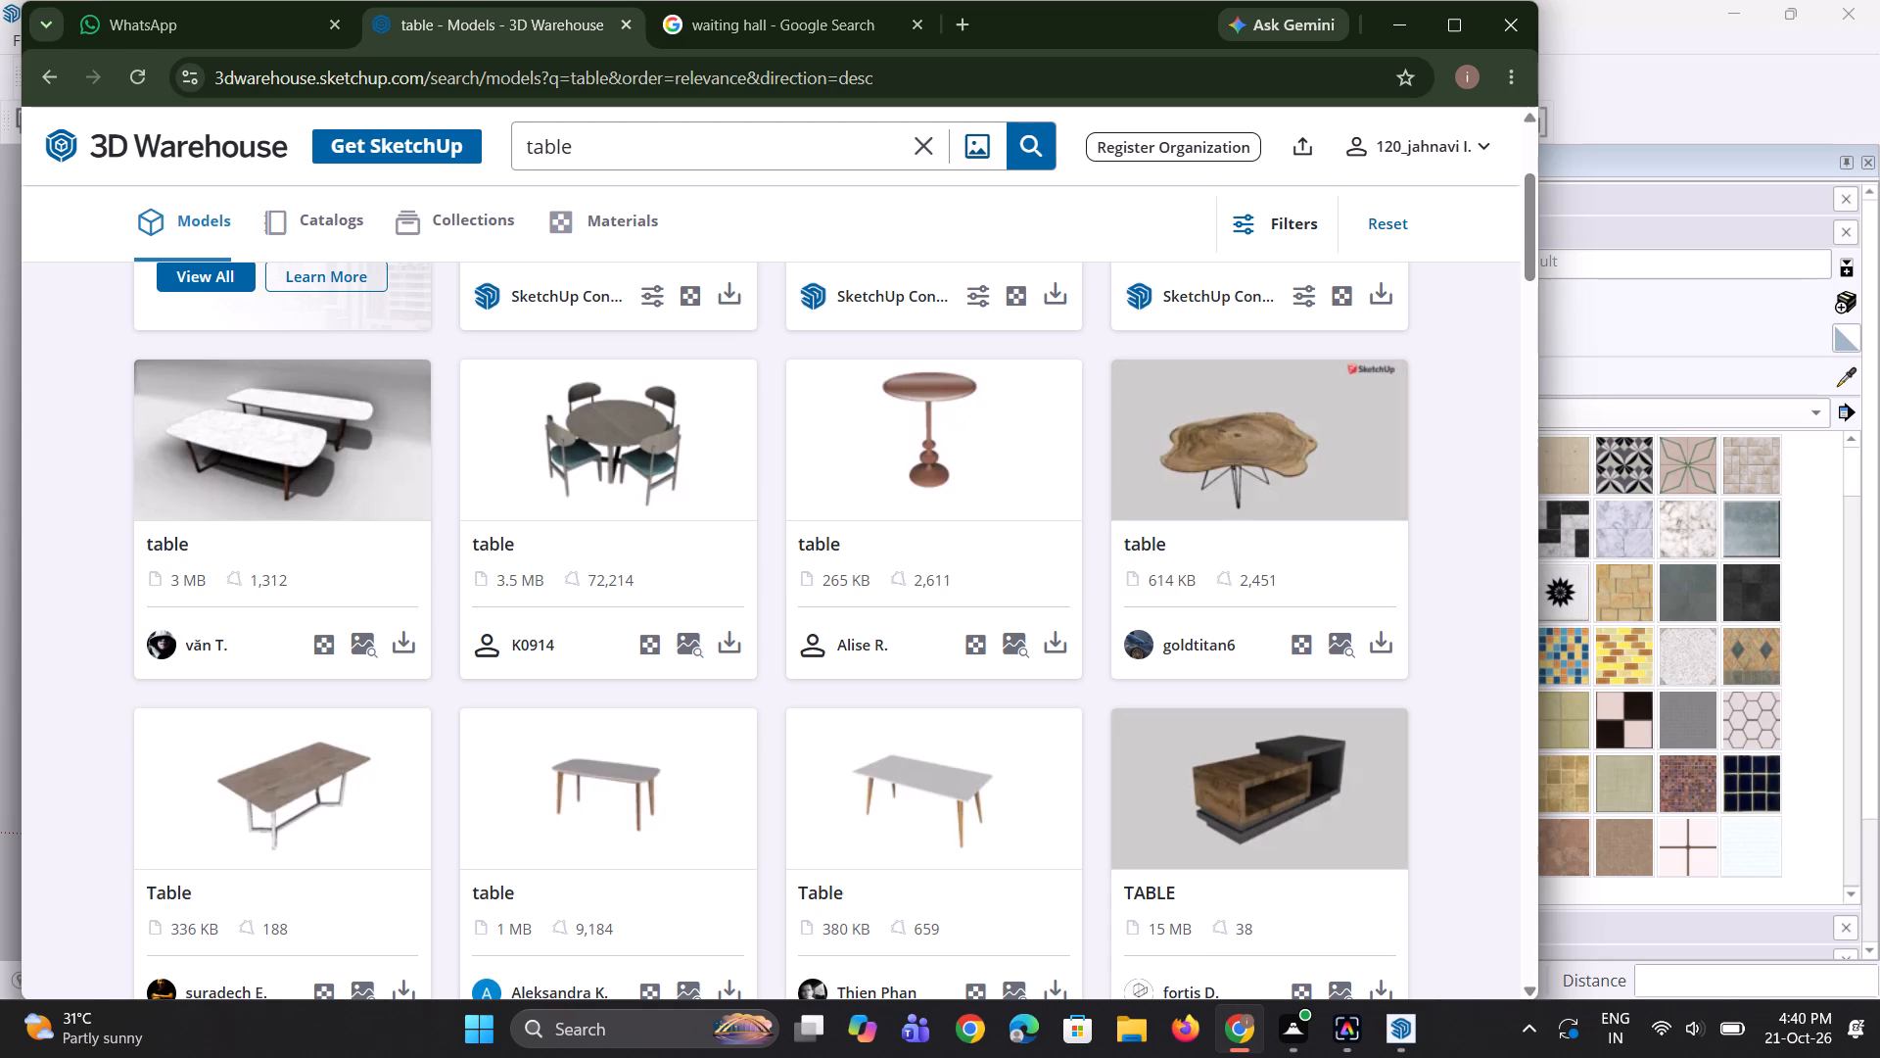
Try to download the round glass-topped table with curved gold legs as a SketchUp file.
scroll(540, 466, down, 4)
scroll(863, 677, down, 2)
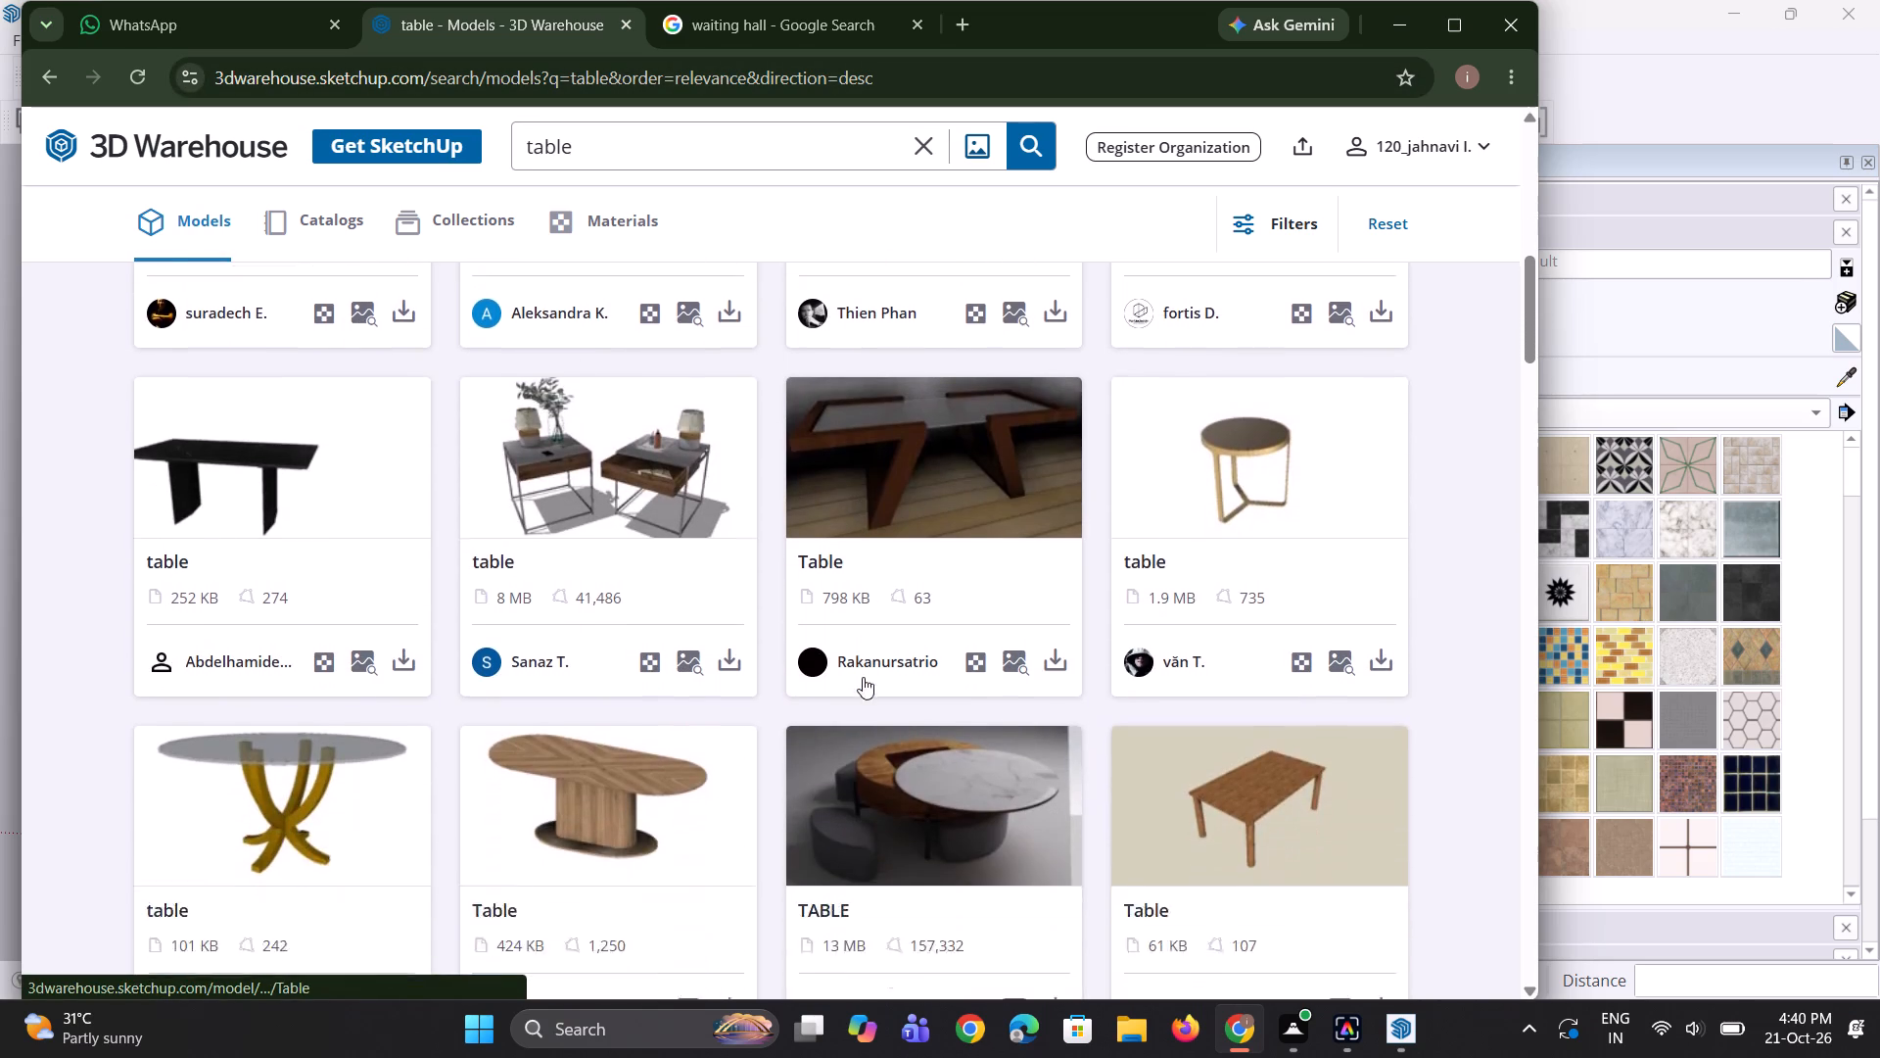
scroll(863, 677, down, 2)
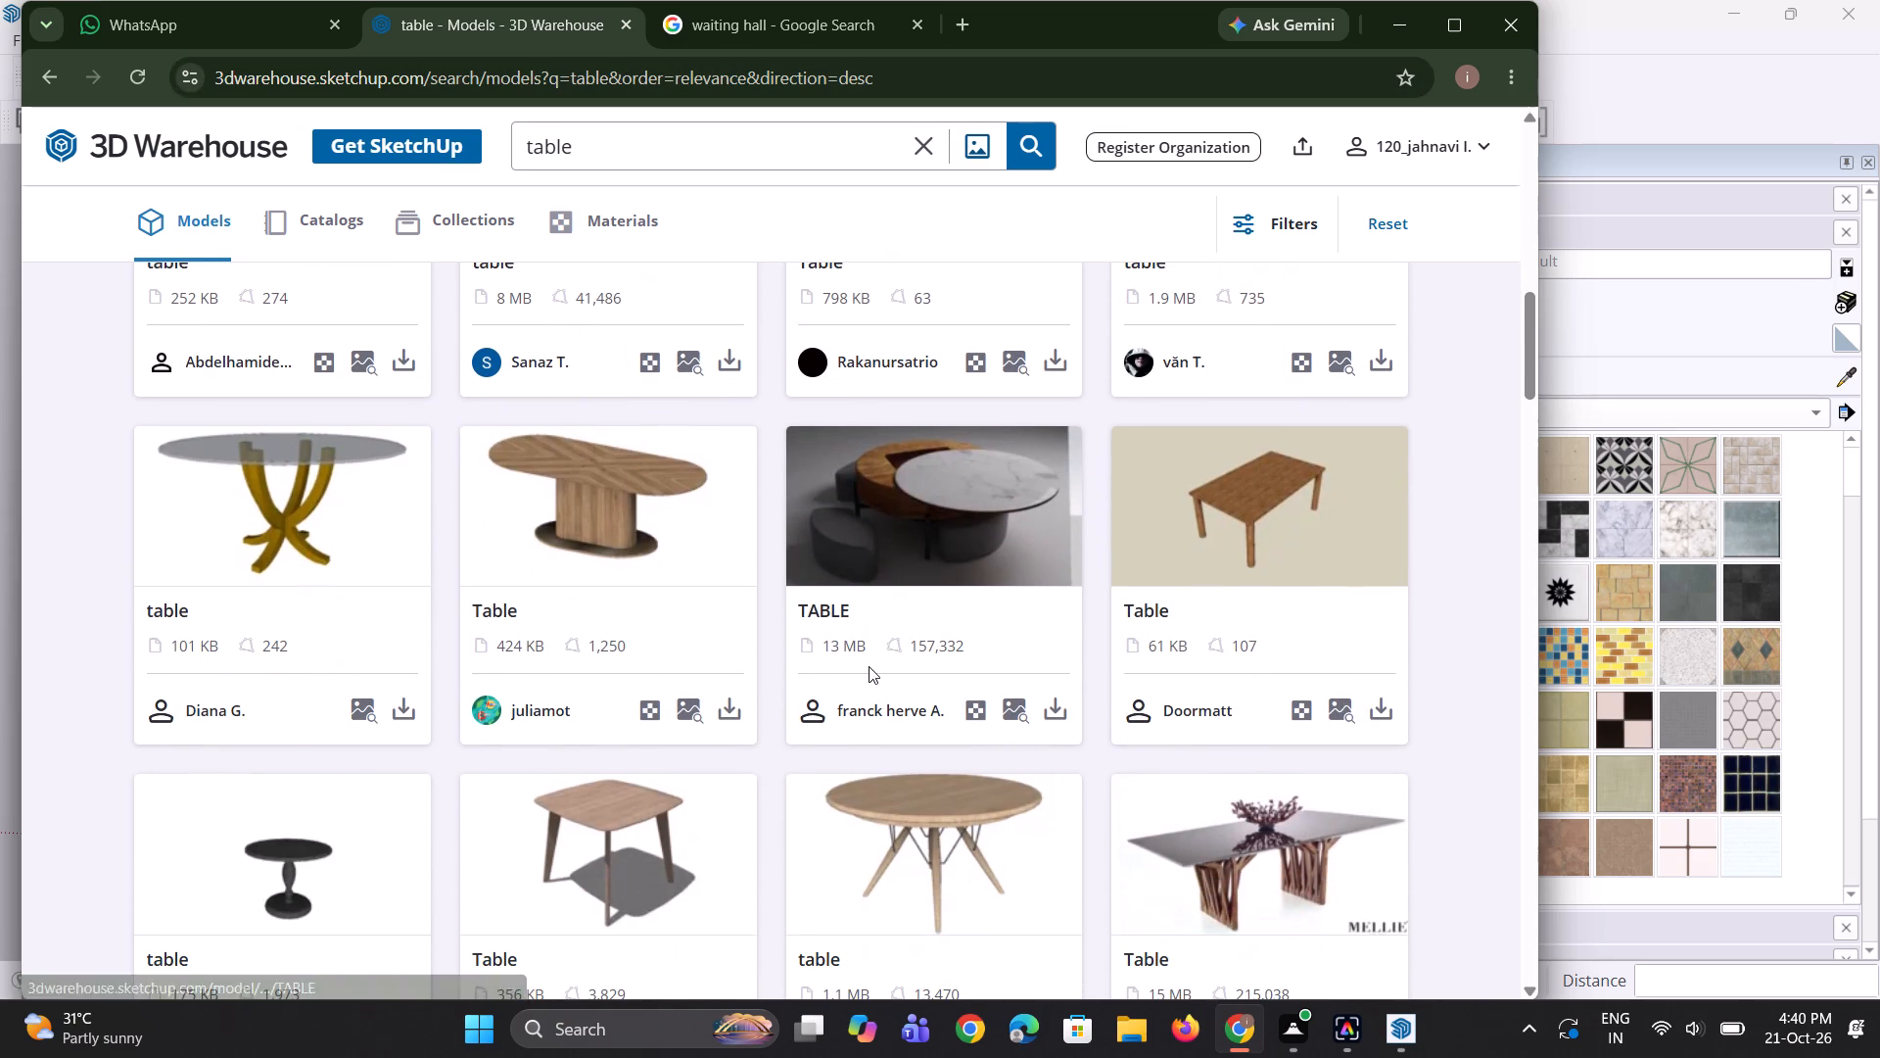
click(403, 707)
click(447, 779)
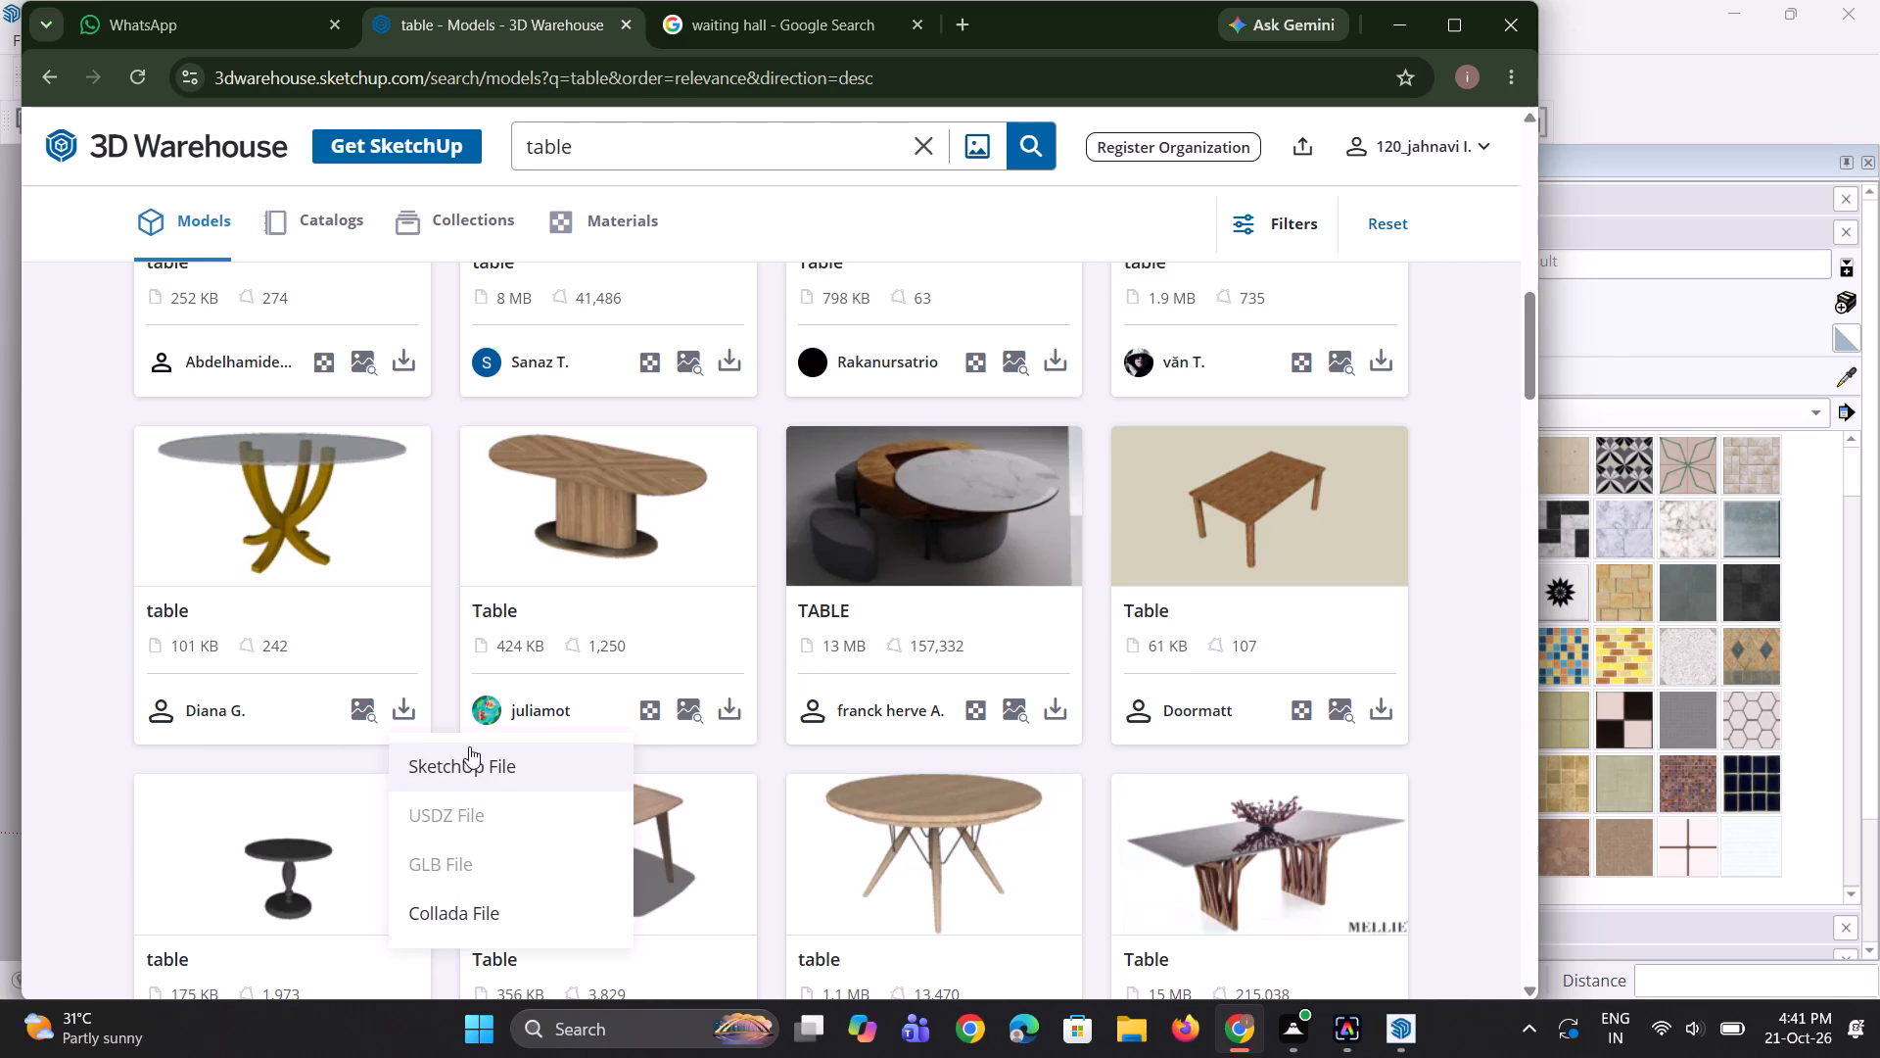
Skip the promotional video in the download-limit dialog and decline the subscription offer.
scroll(995, 696, down, 6)
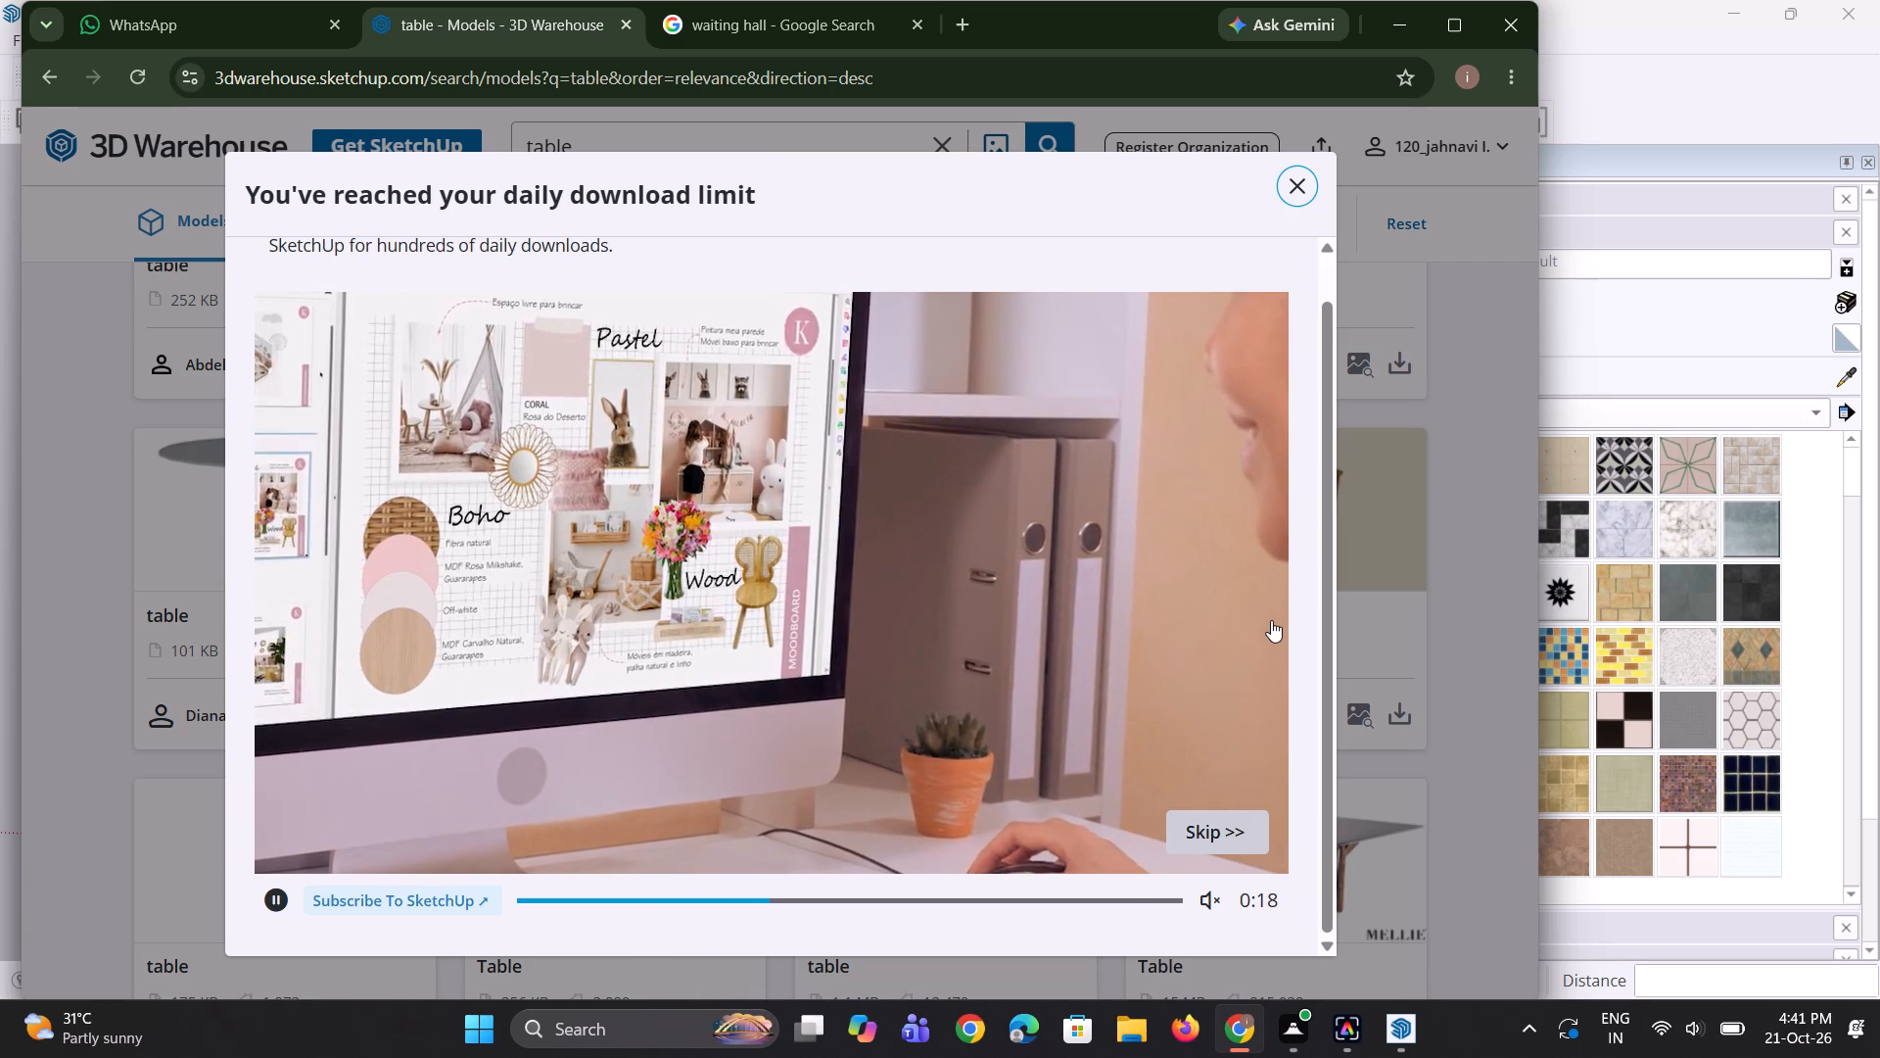
click(1206, 815)
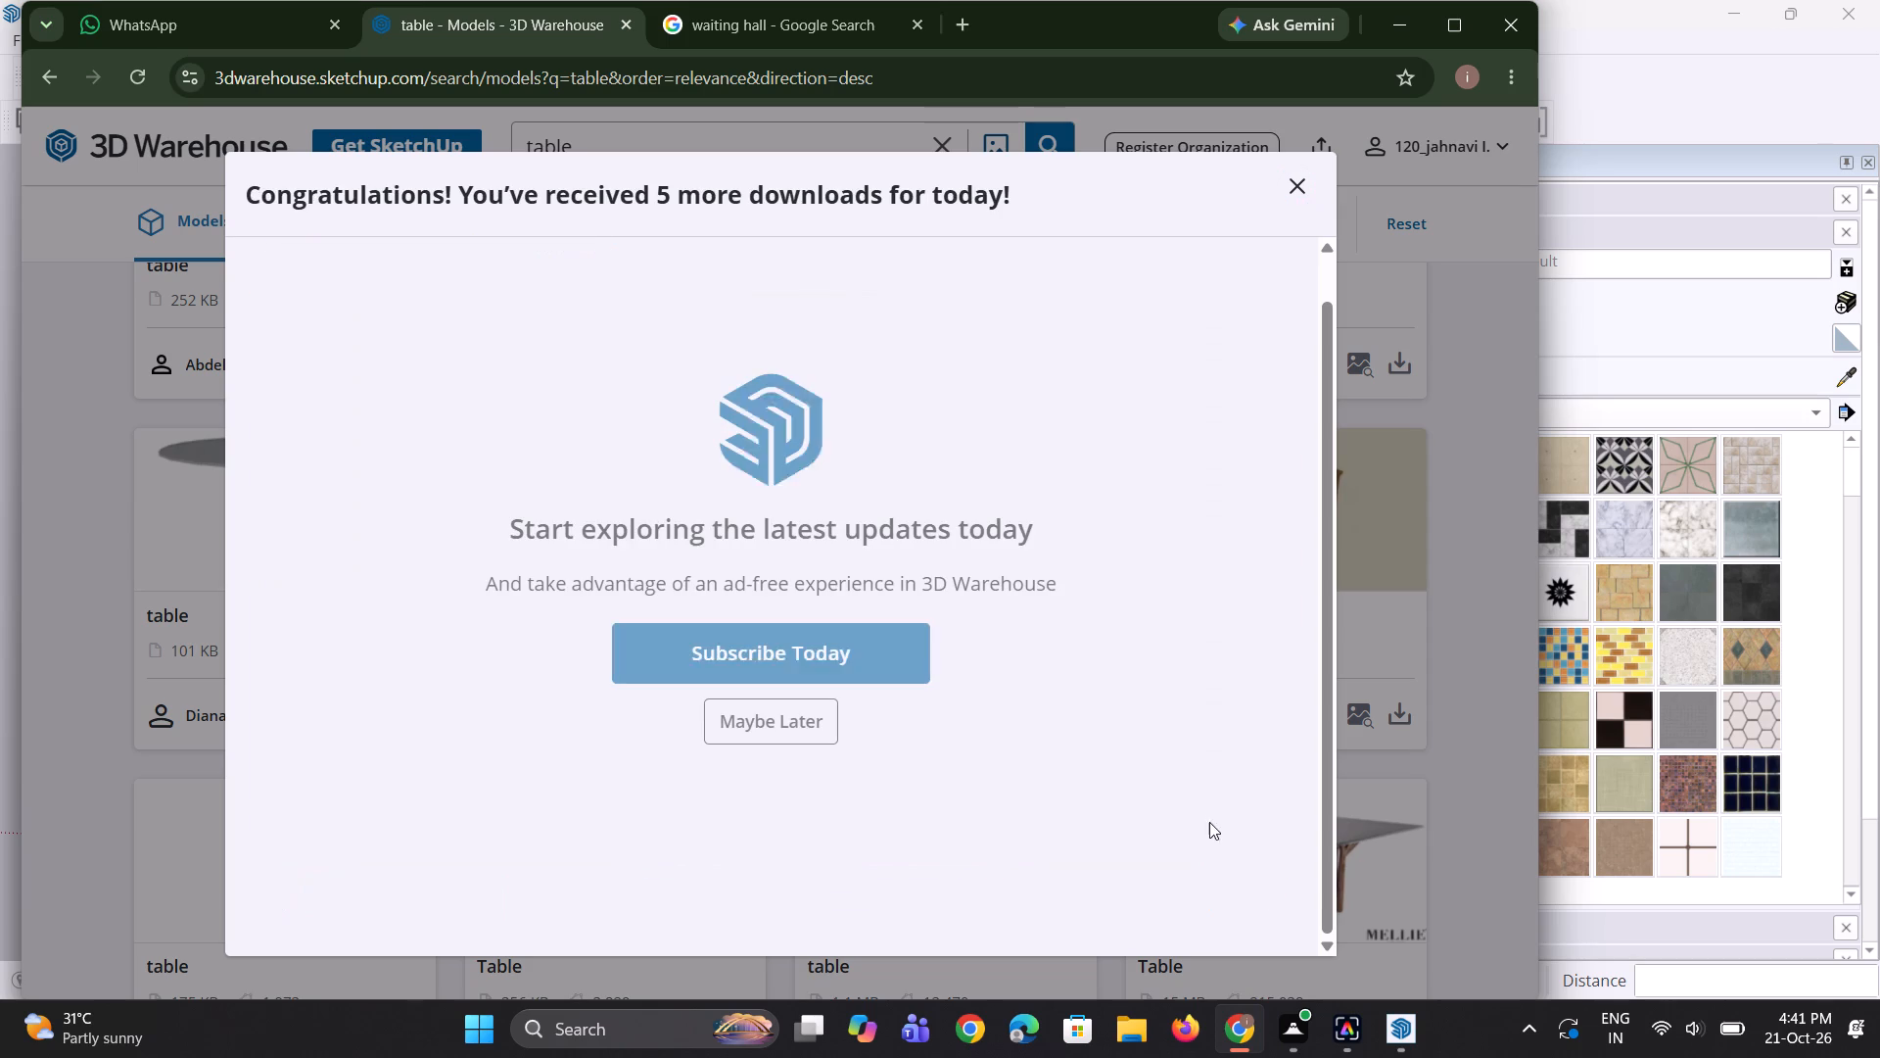
click(782, 730)
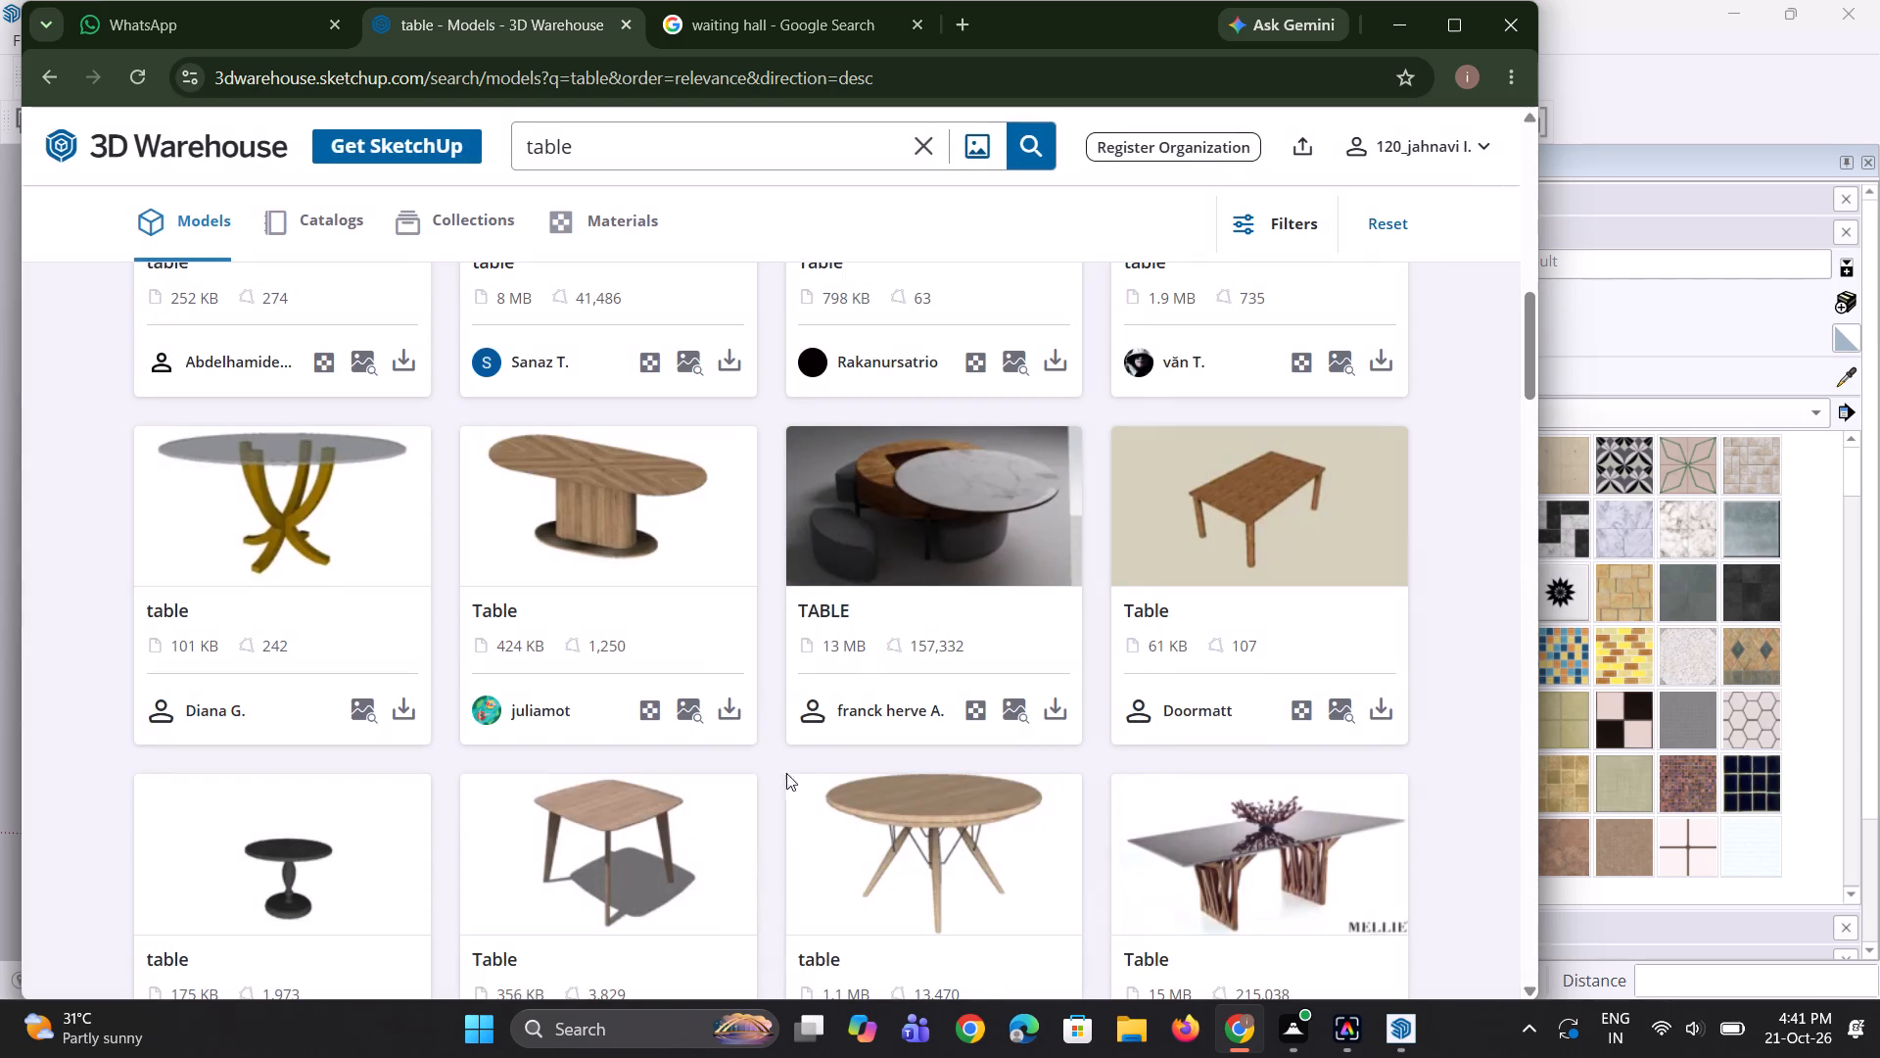
Open the download format options for the rectangular reddish-brown-topped table with light legs.
scroll(875, 801, down, 3)
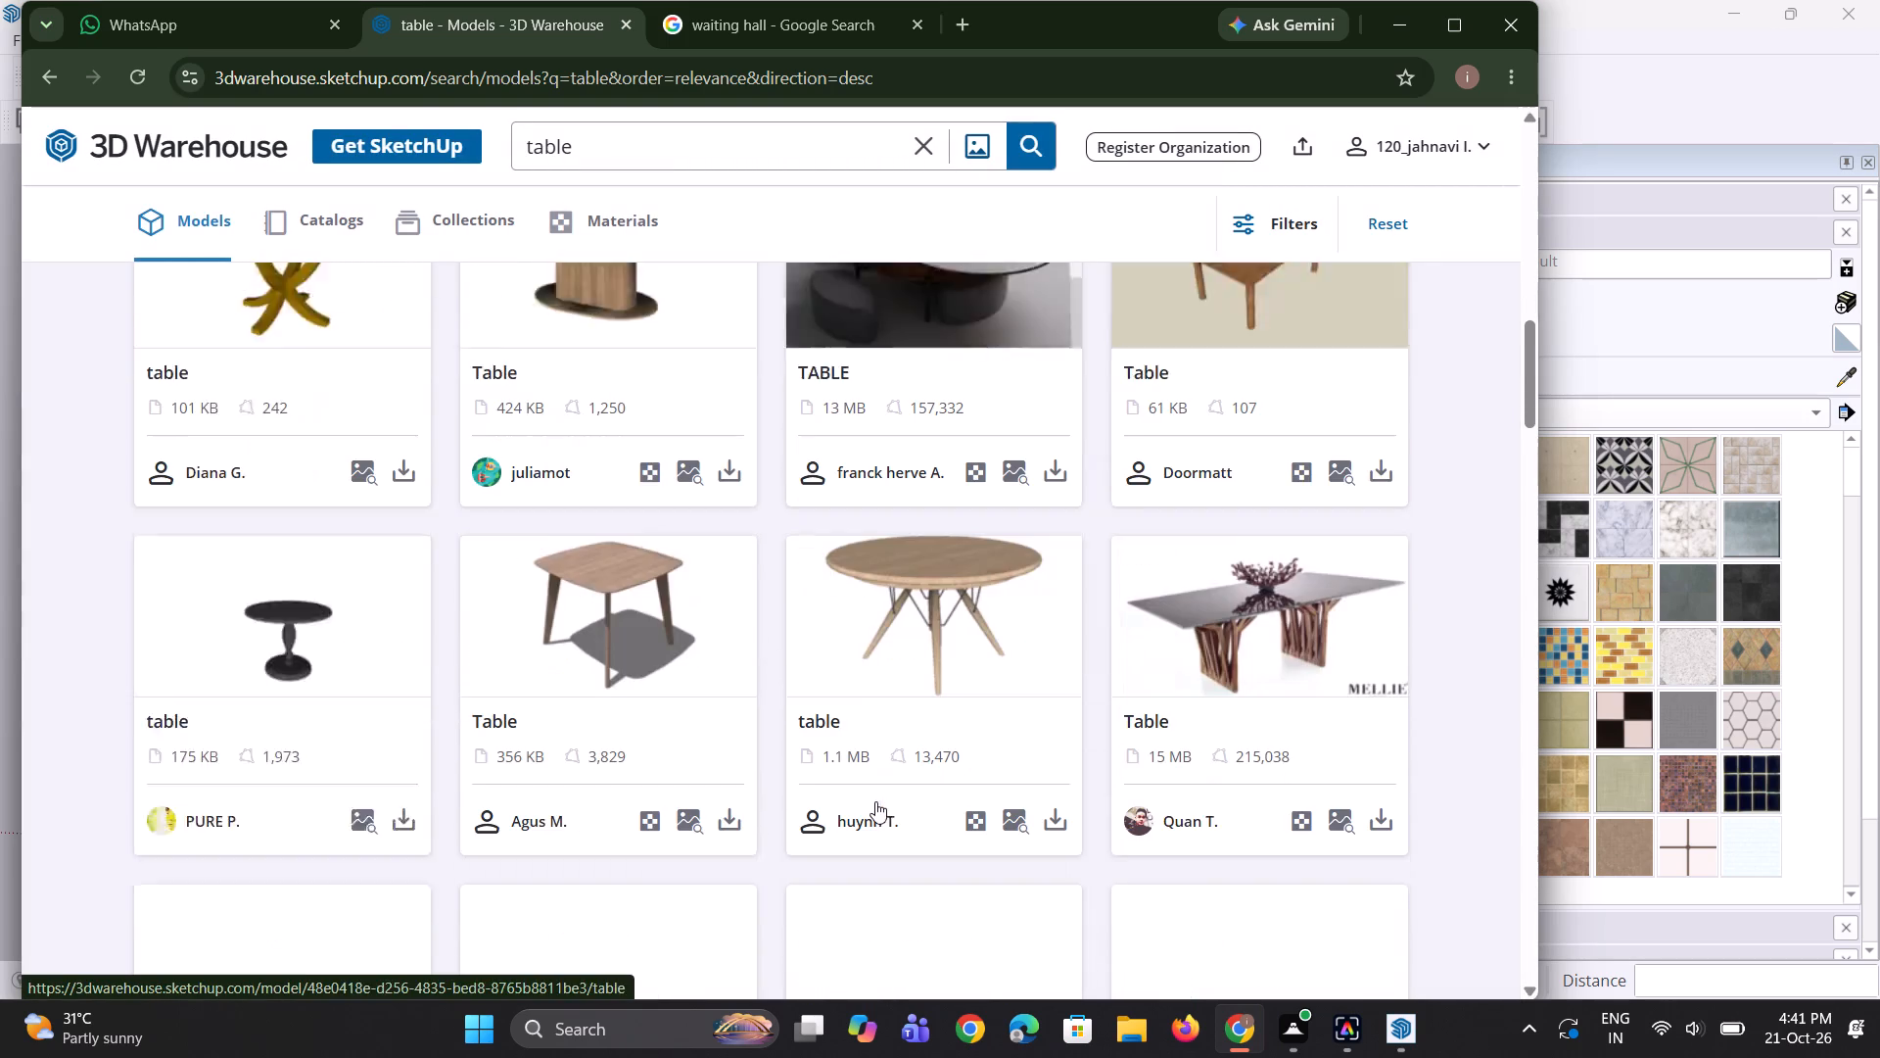
scroll(797, 760, down, 3)
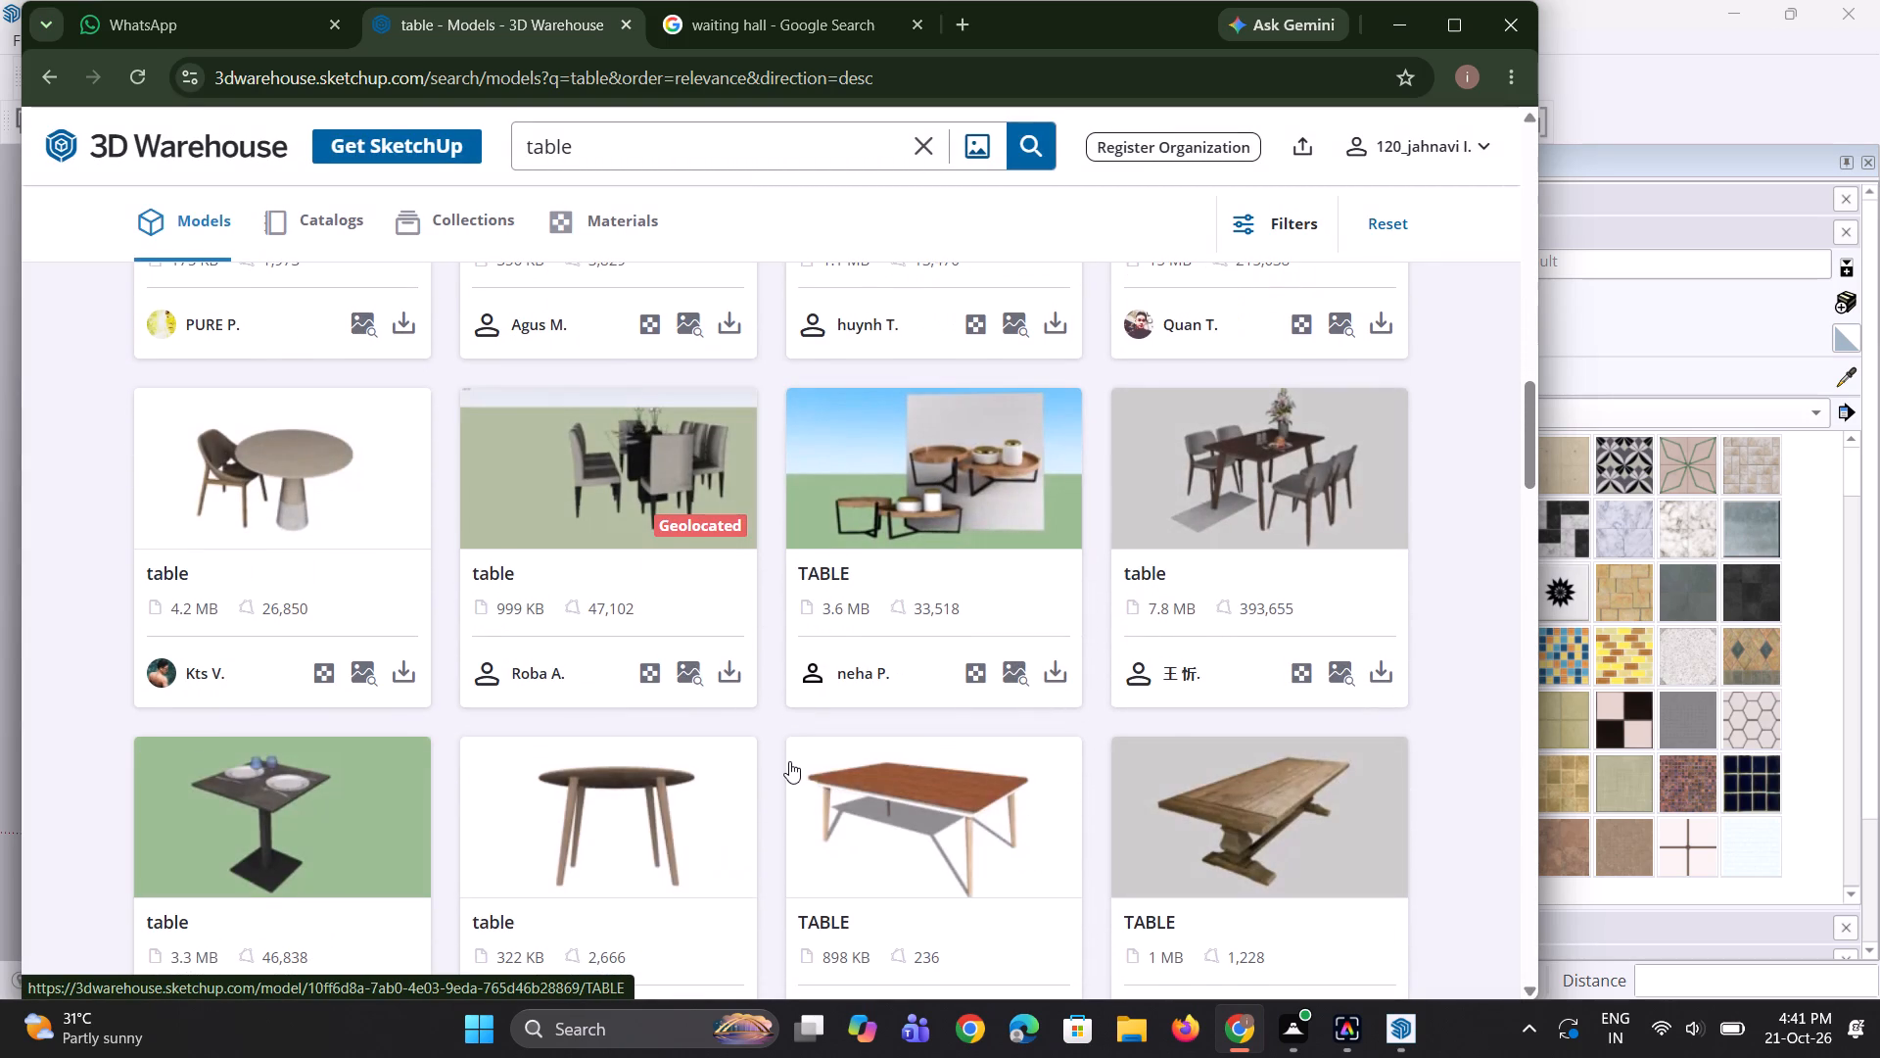
scroll(789, 761, down, 1)
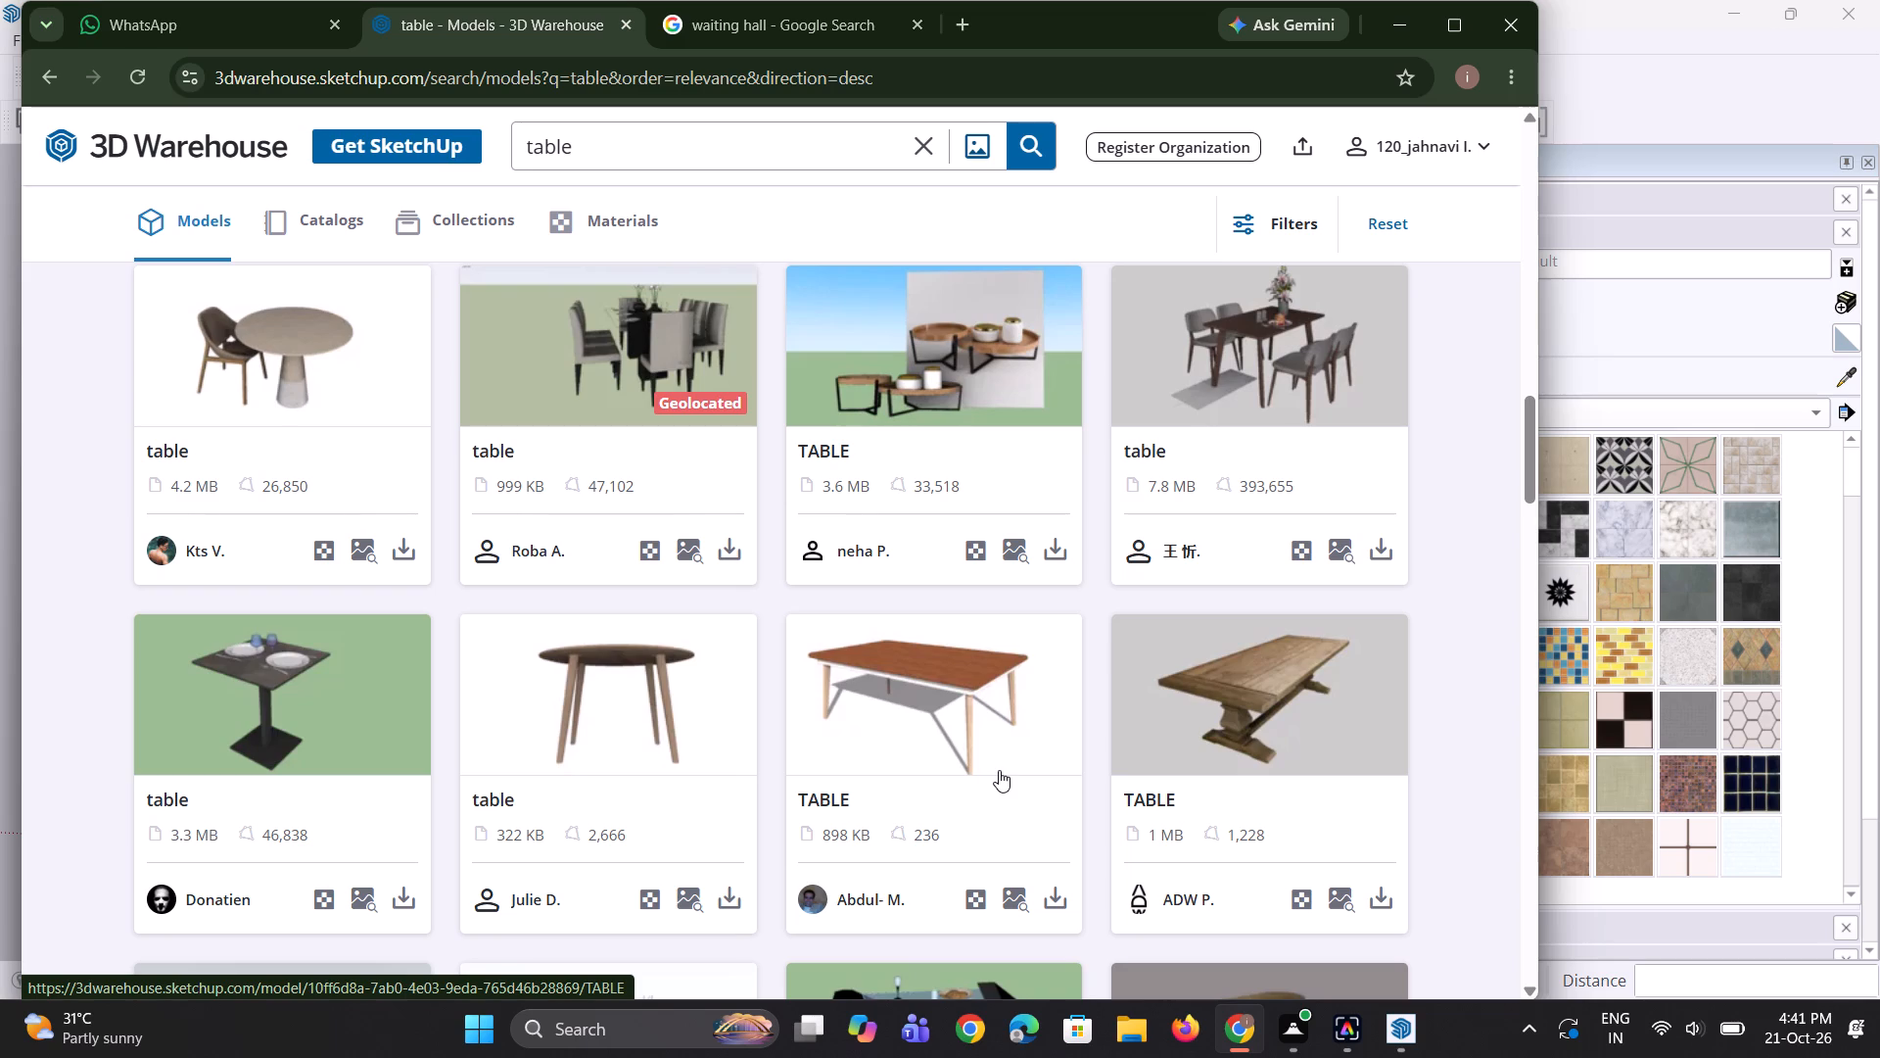
scroll(935, 794, down, 1)
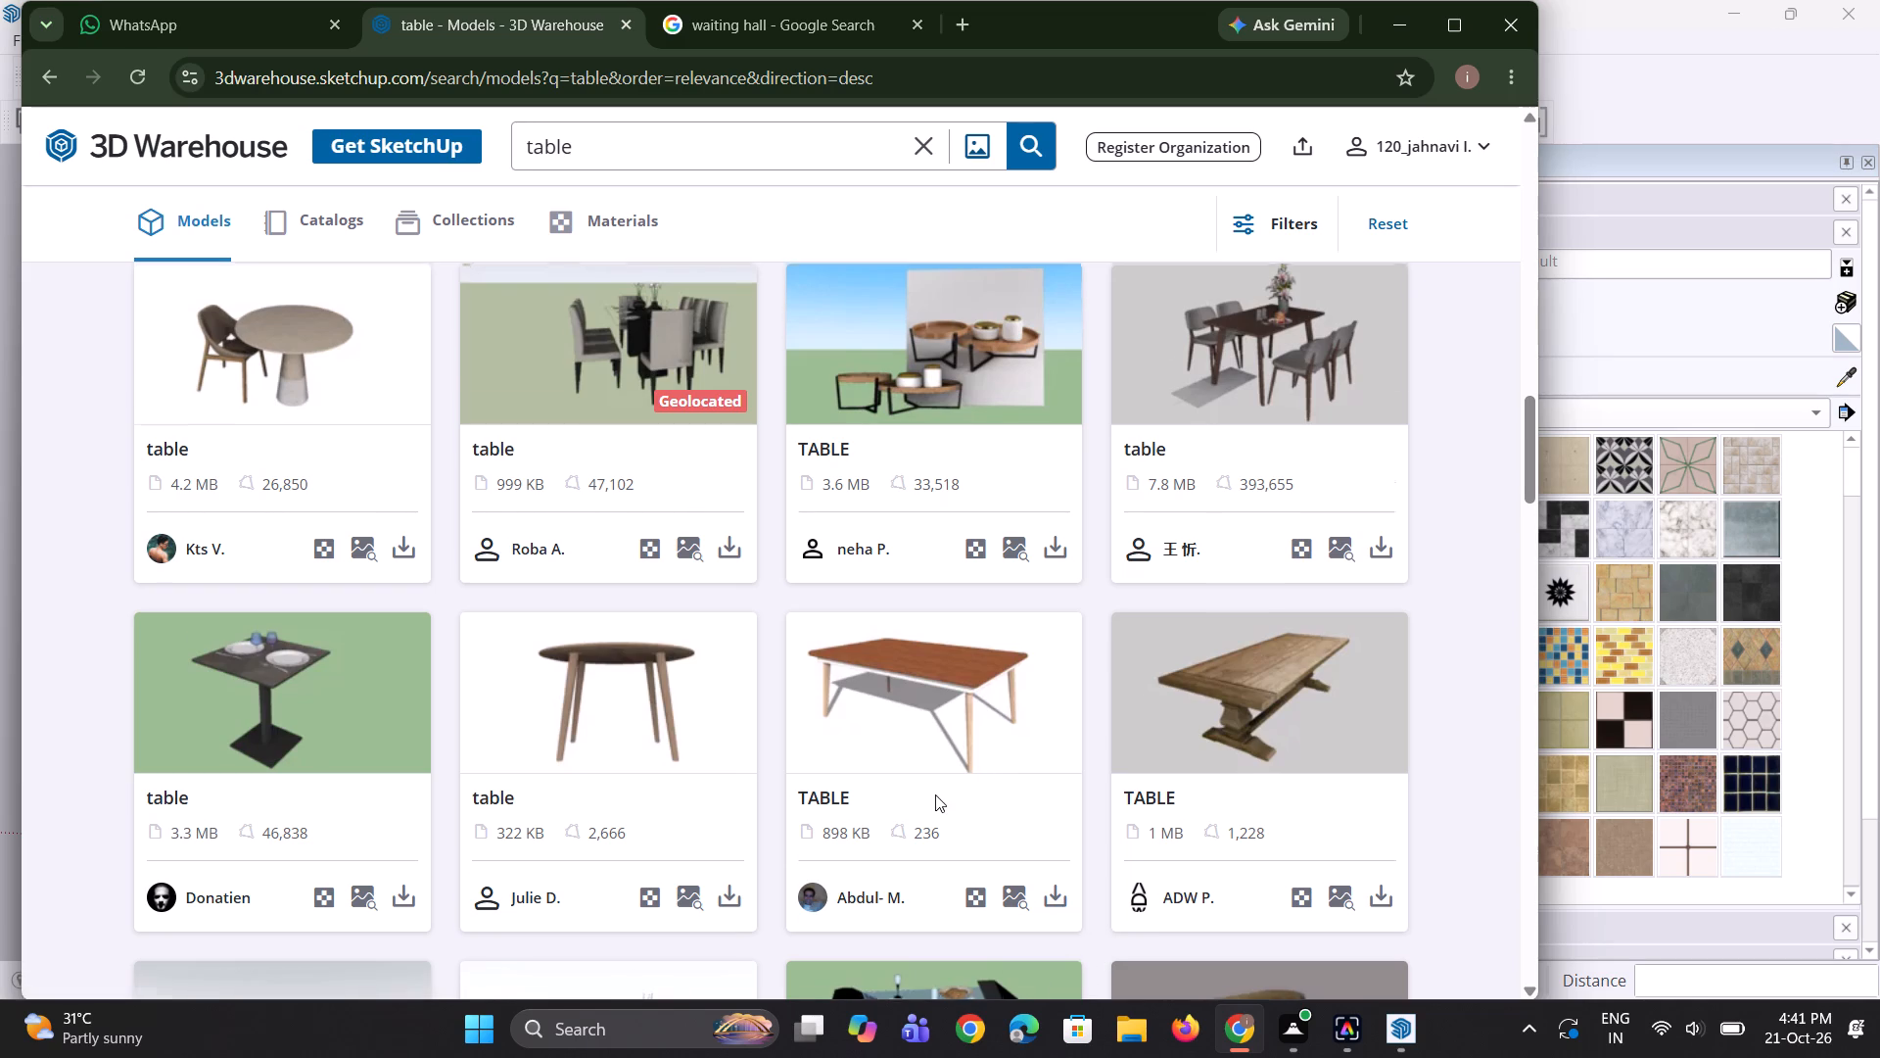
scroll(935, 794, down, 1)
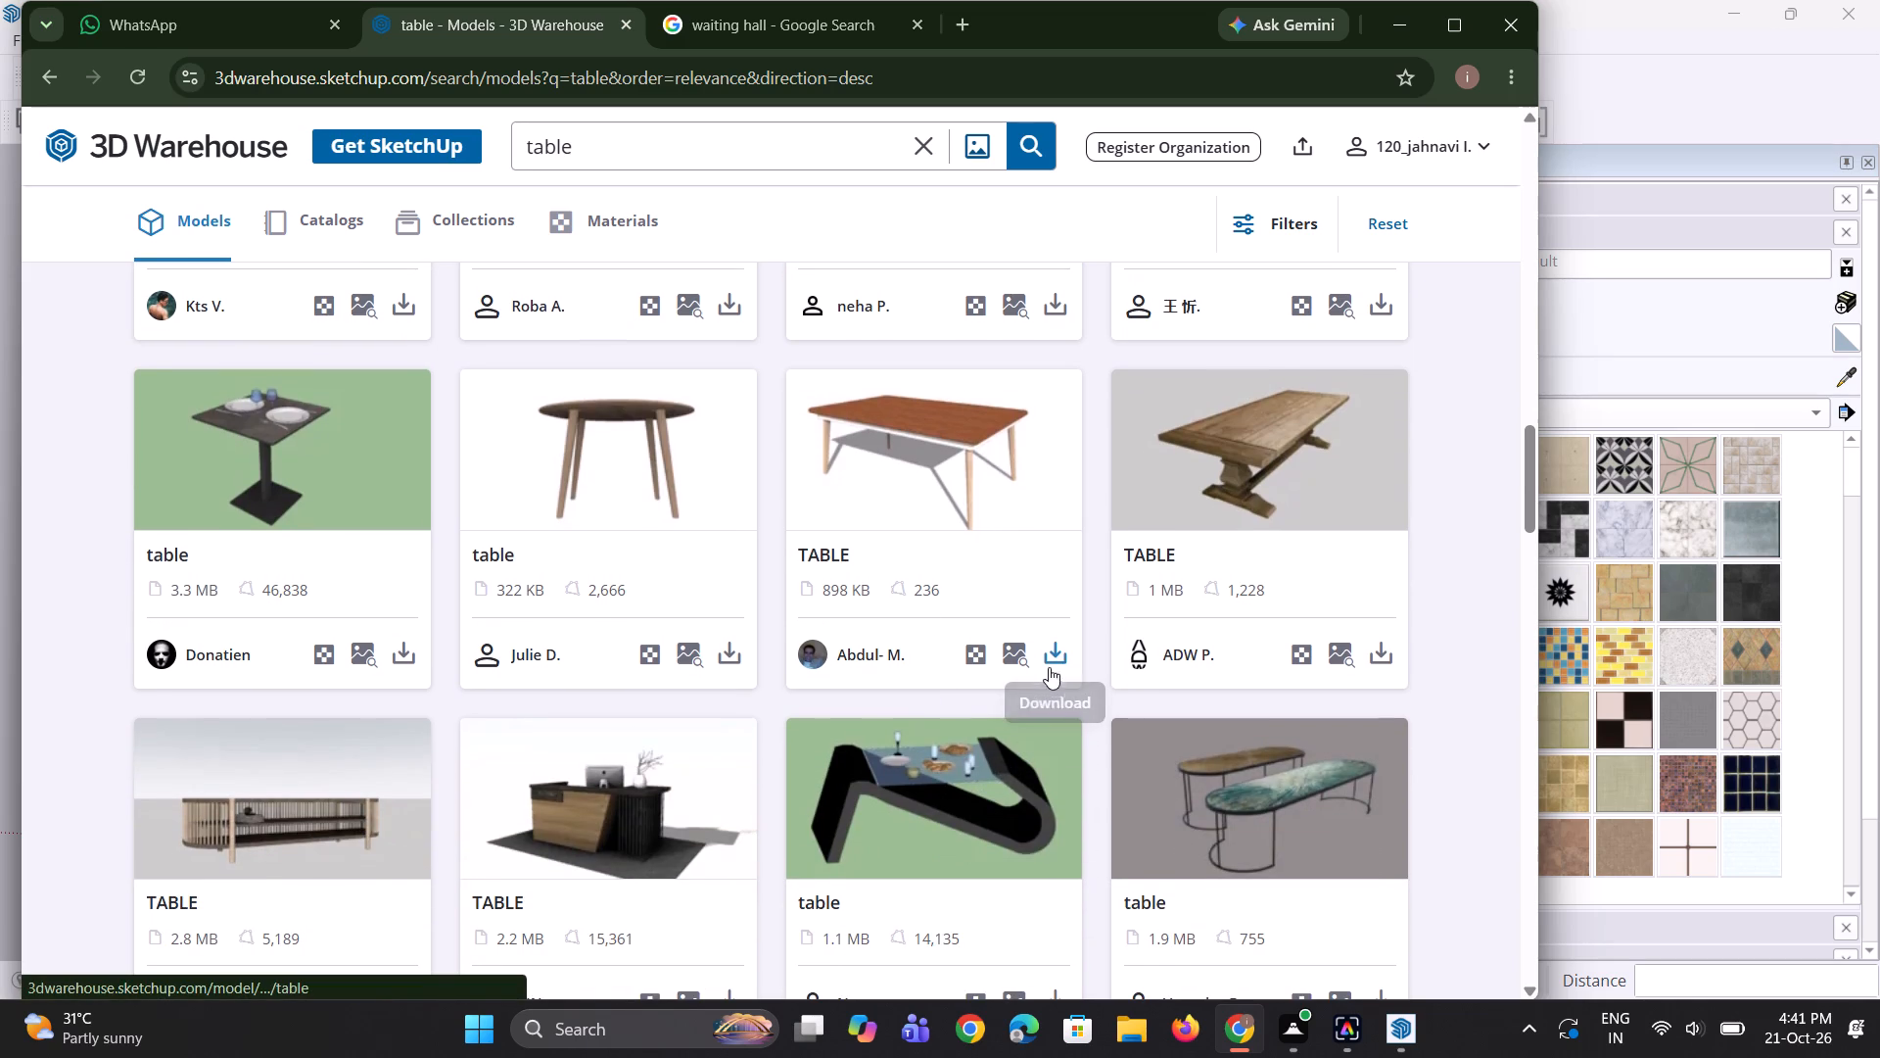
click(1056, 652)
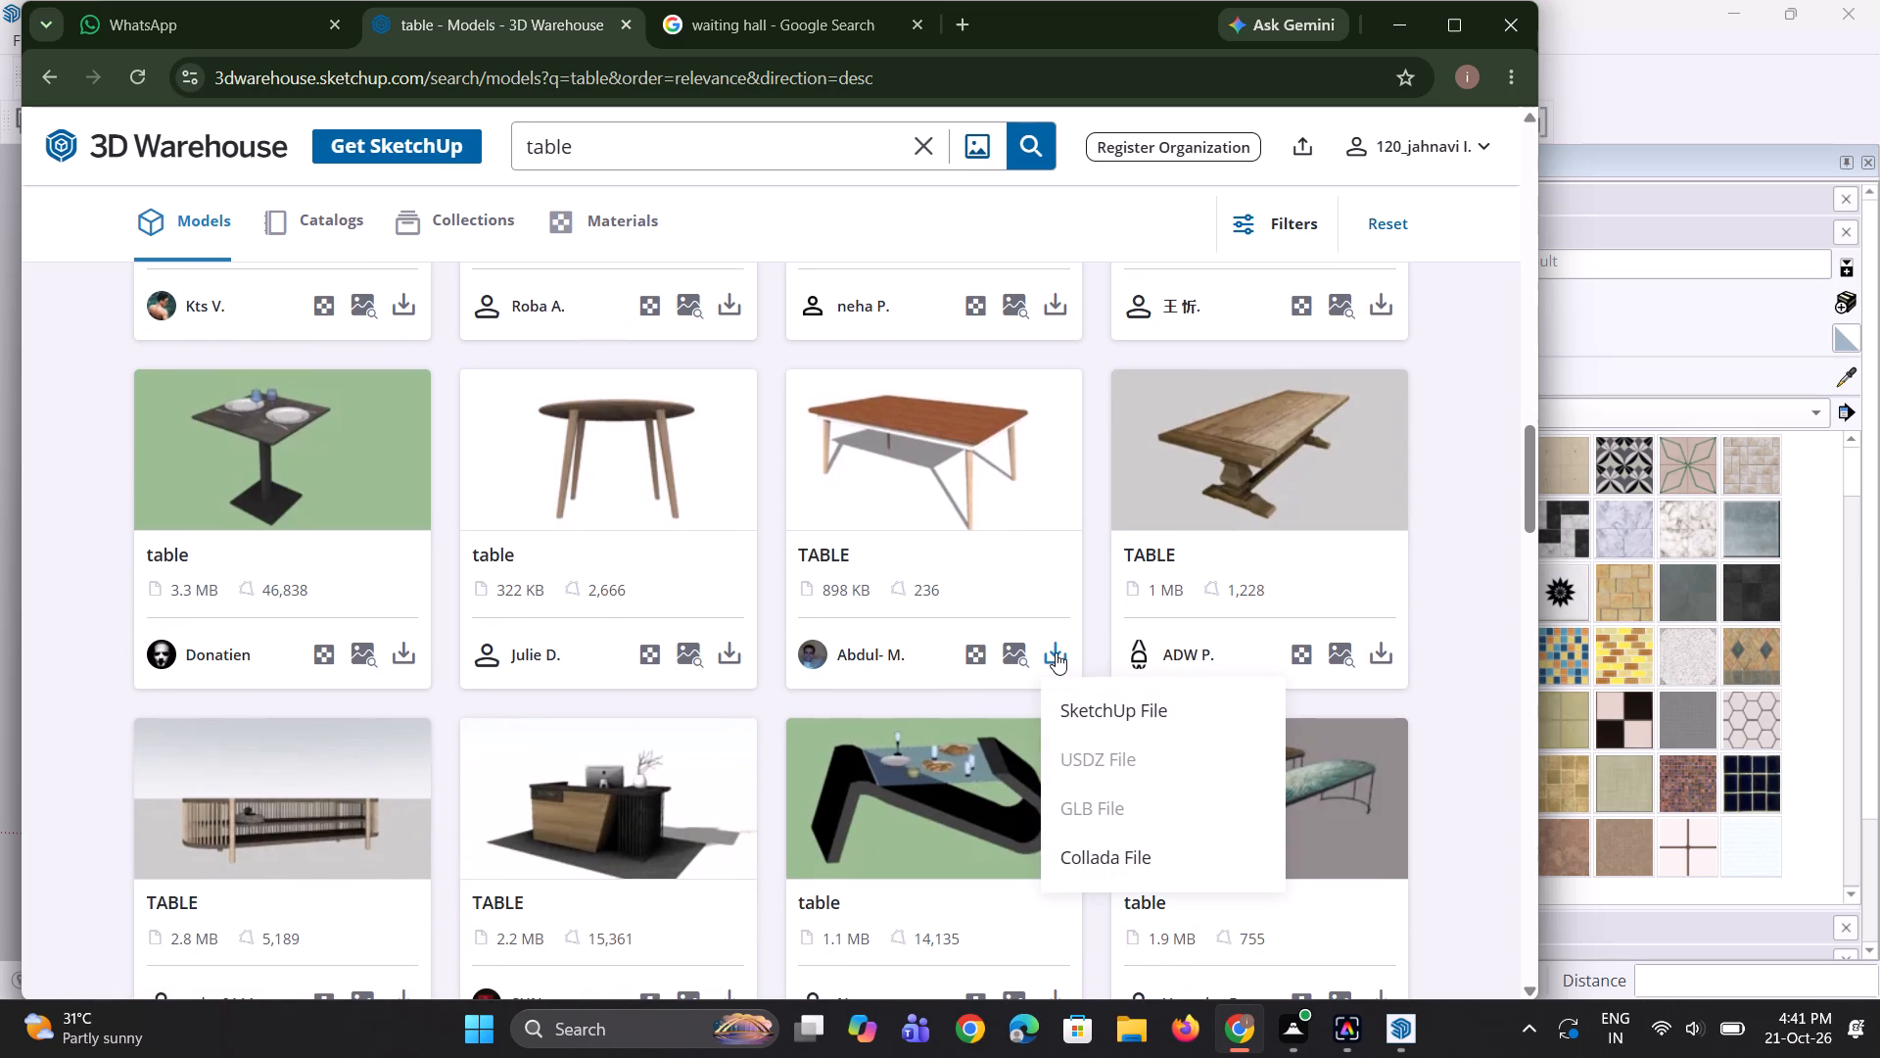
Browse further down the table results to look for other models suited to the waiting hall.
scroll(847, 643, down, 3)
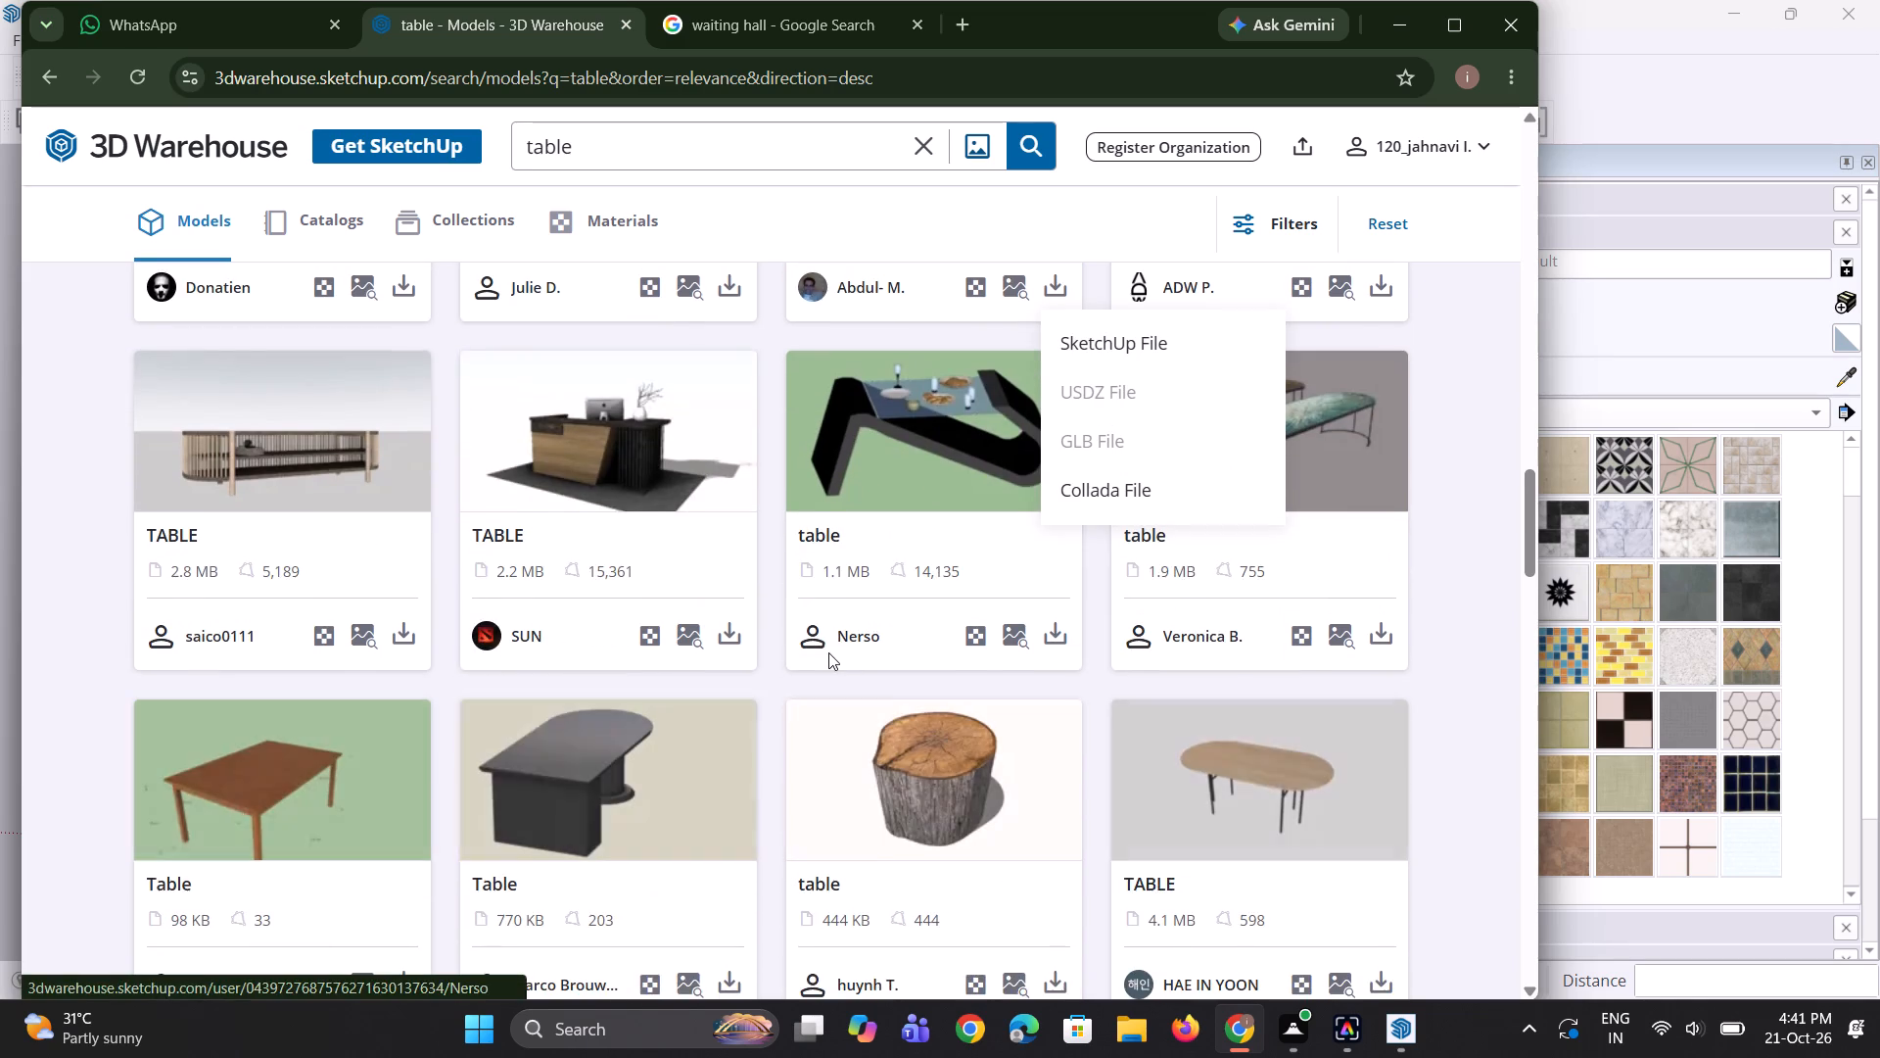
scroll(828, 652, down, 2)
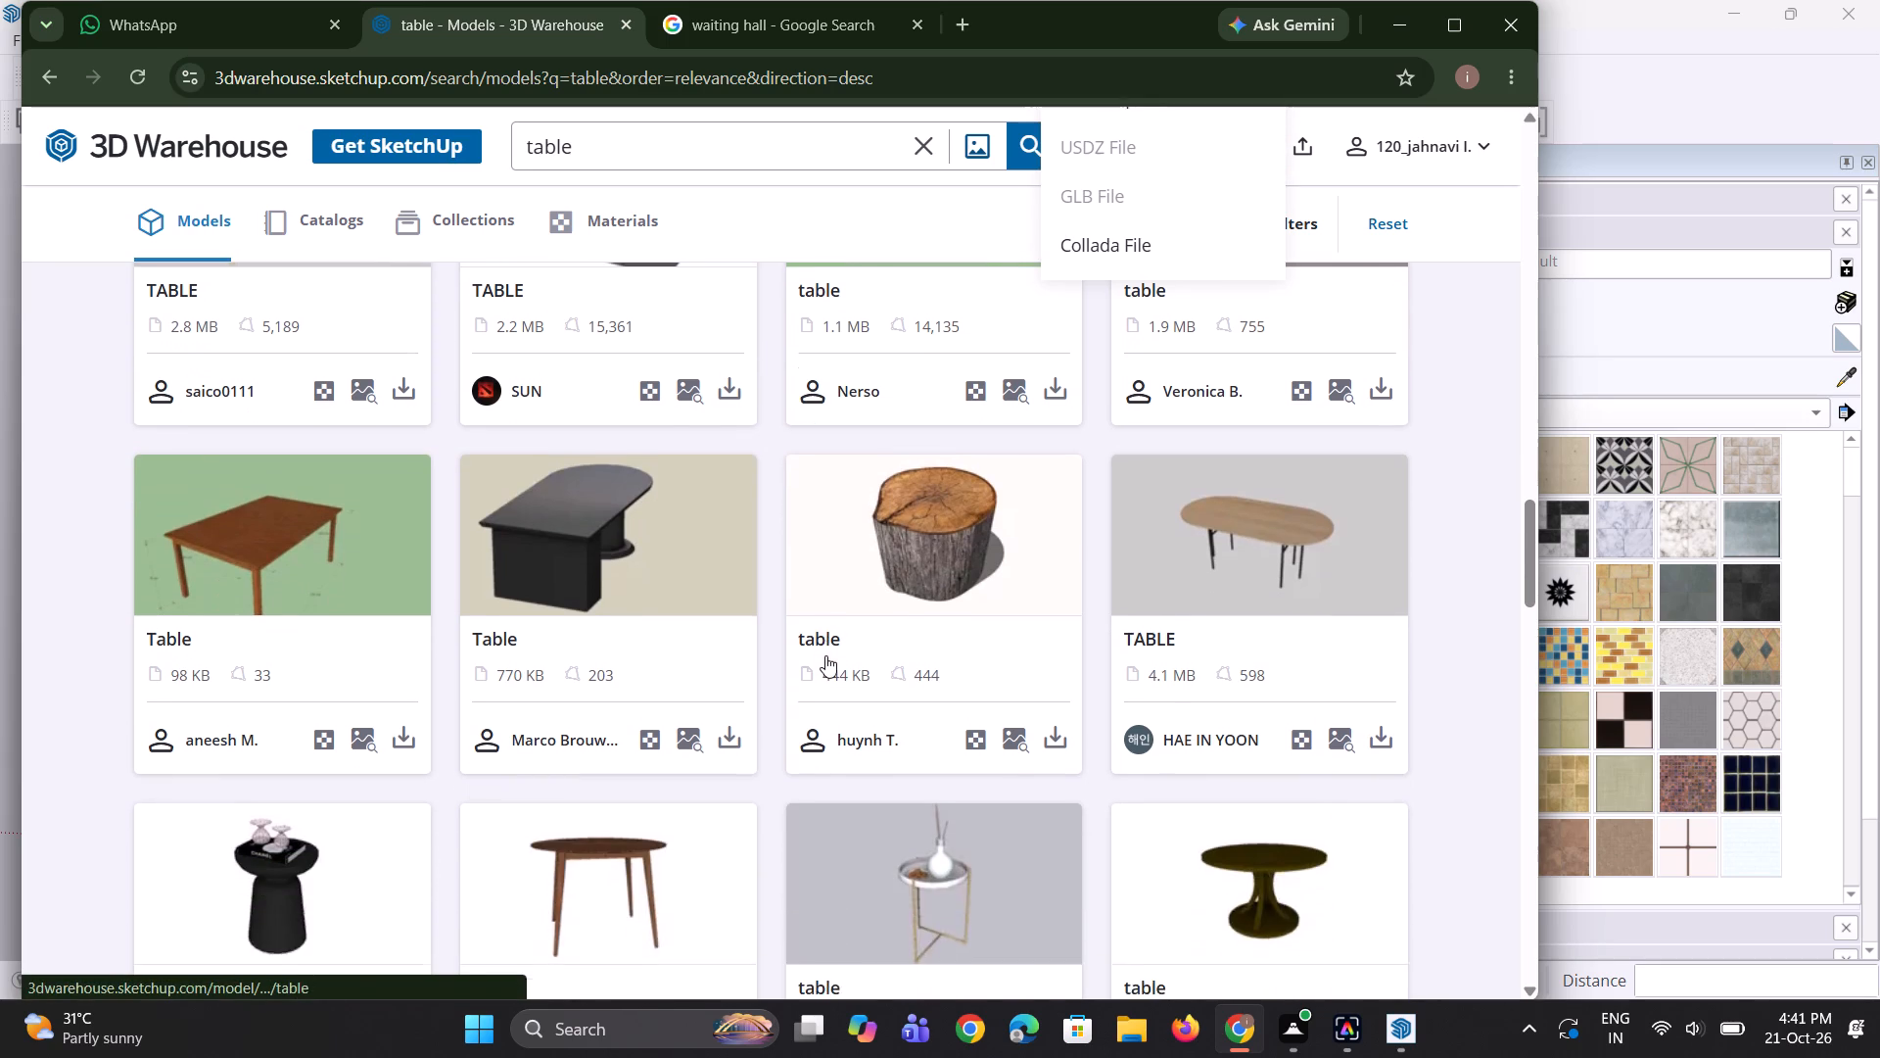
scroll(825, 655, down, 5)
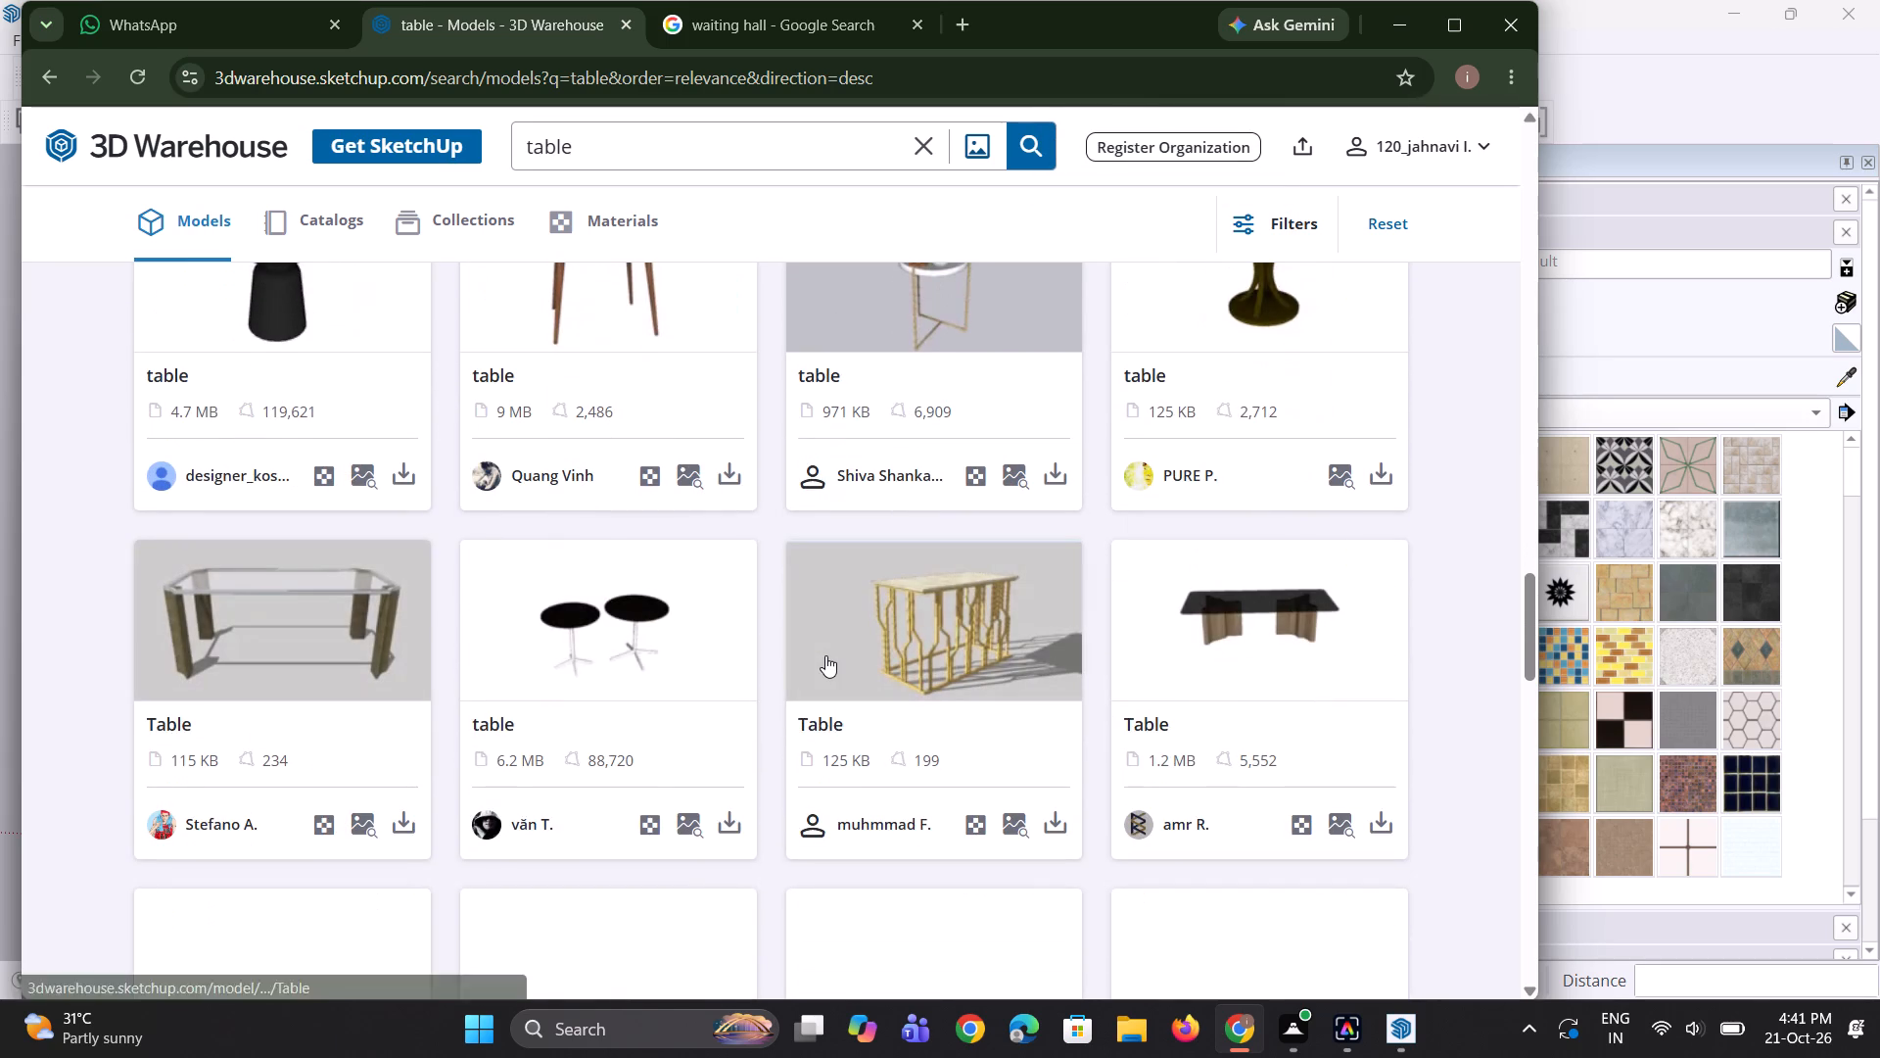
scroll(825, 655, down, 2)
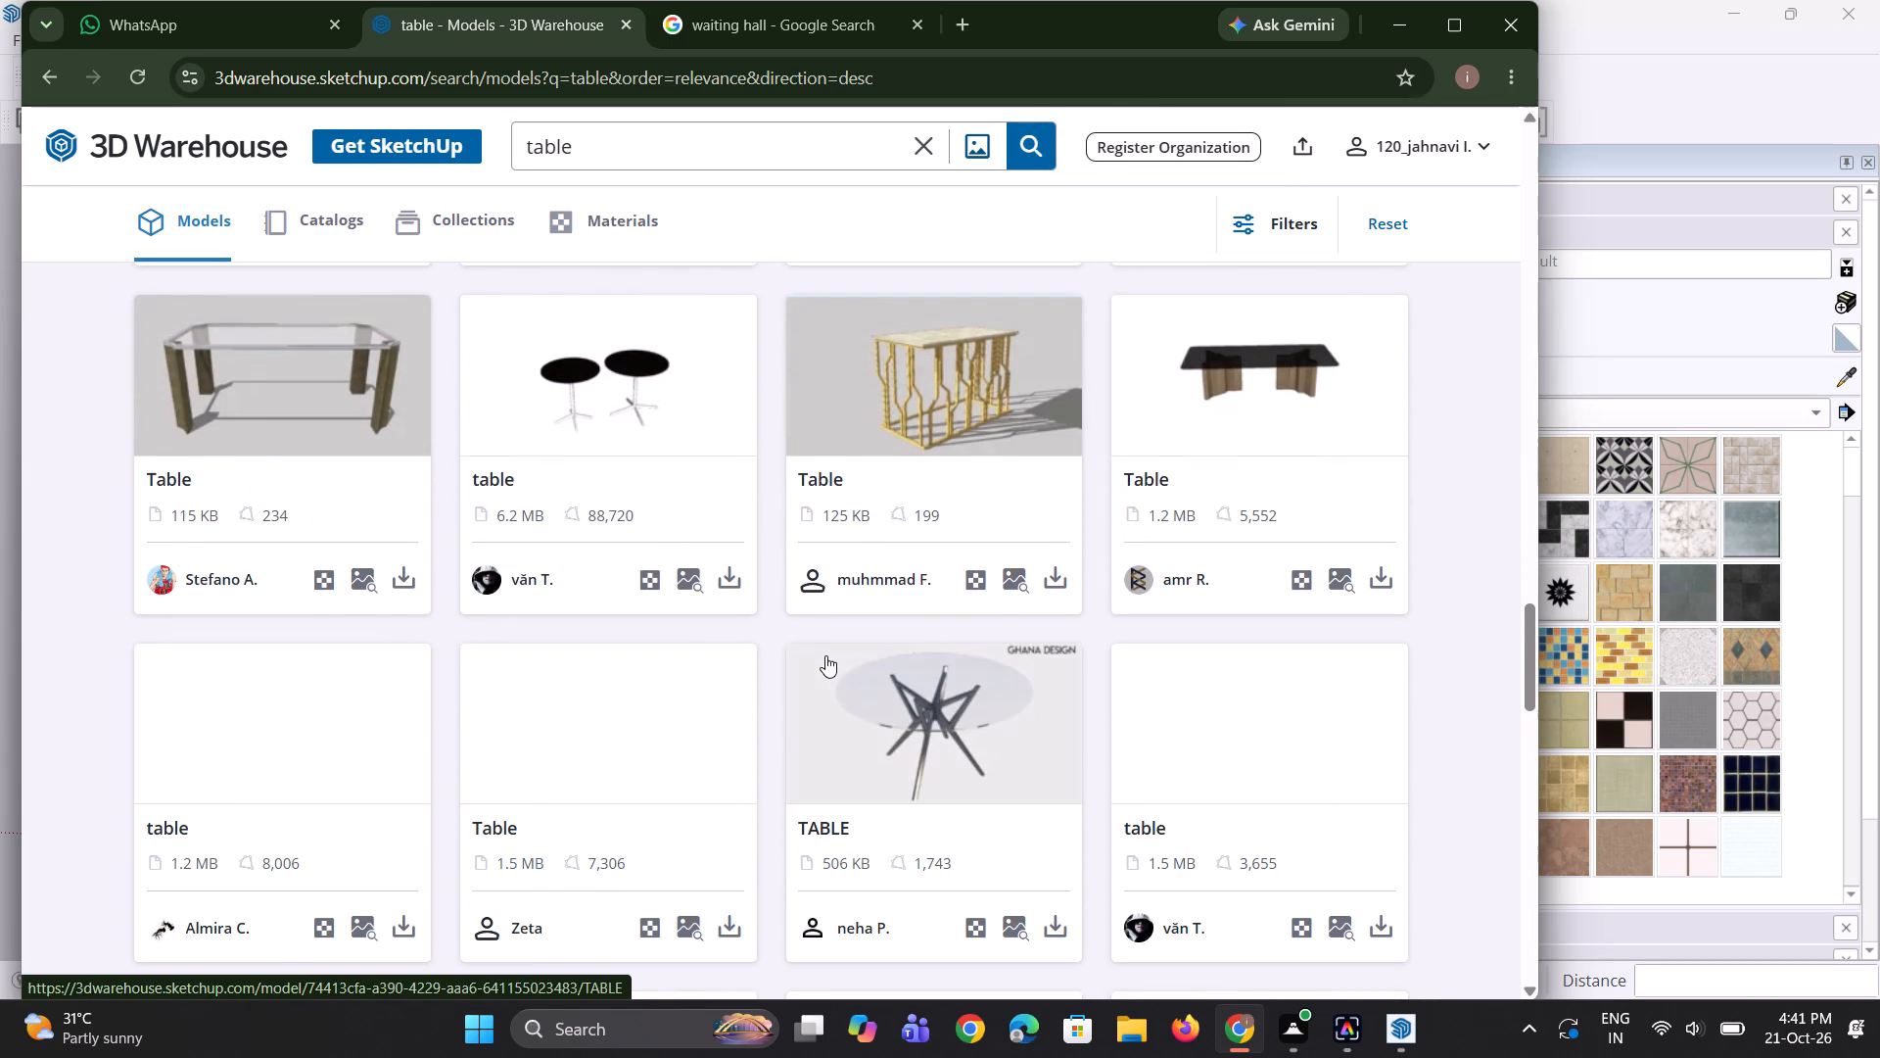
scroll(825, 655, down, 4)
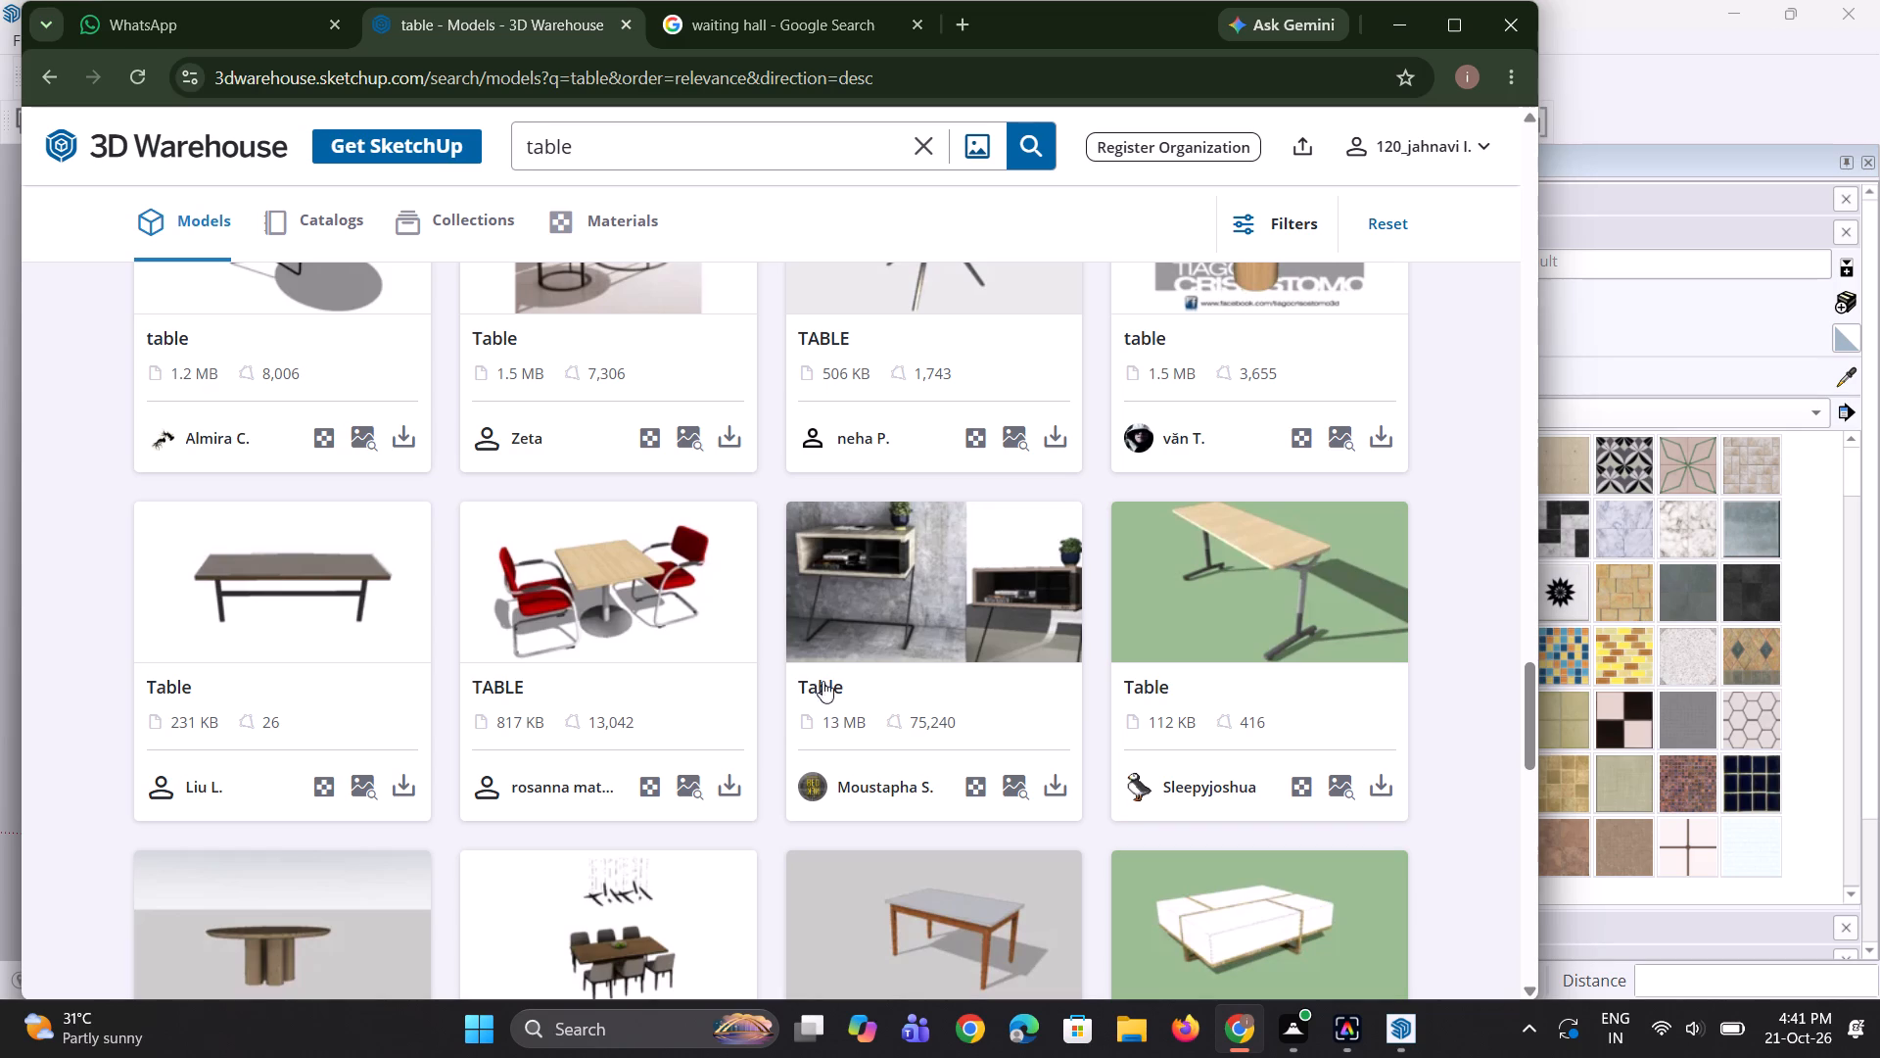
scroll(753, 695, down, 5)
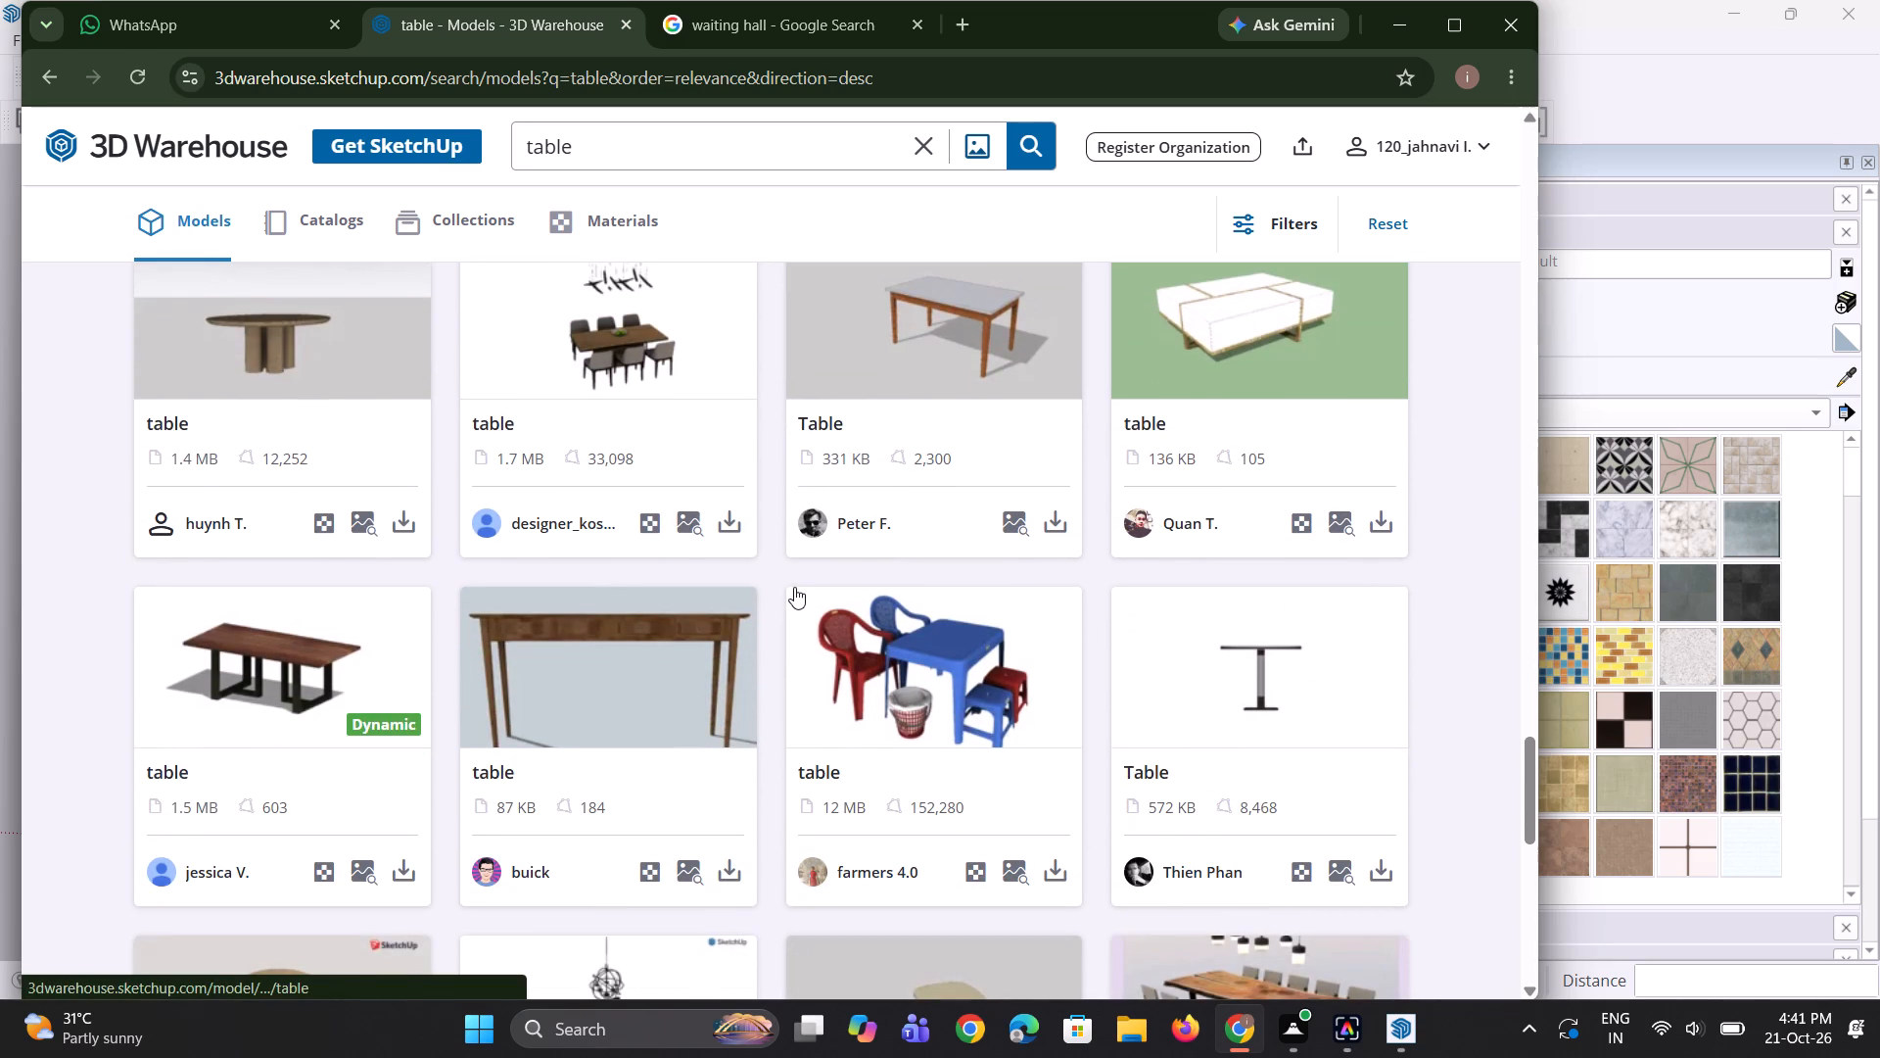
scroll(794, 586, down, 1)
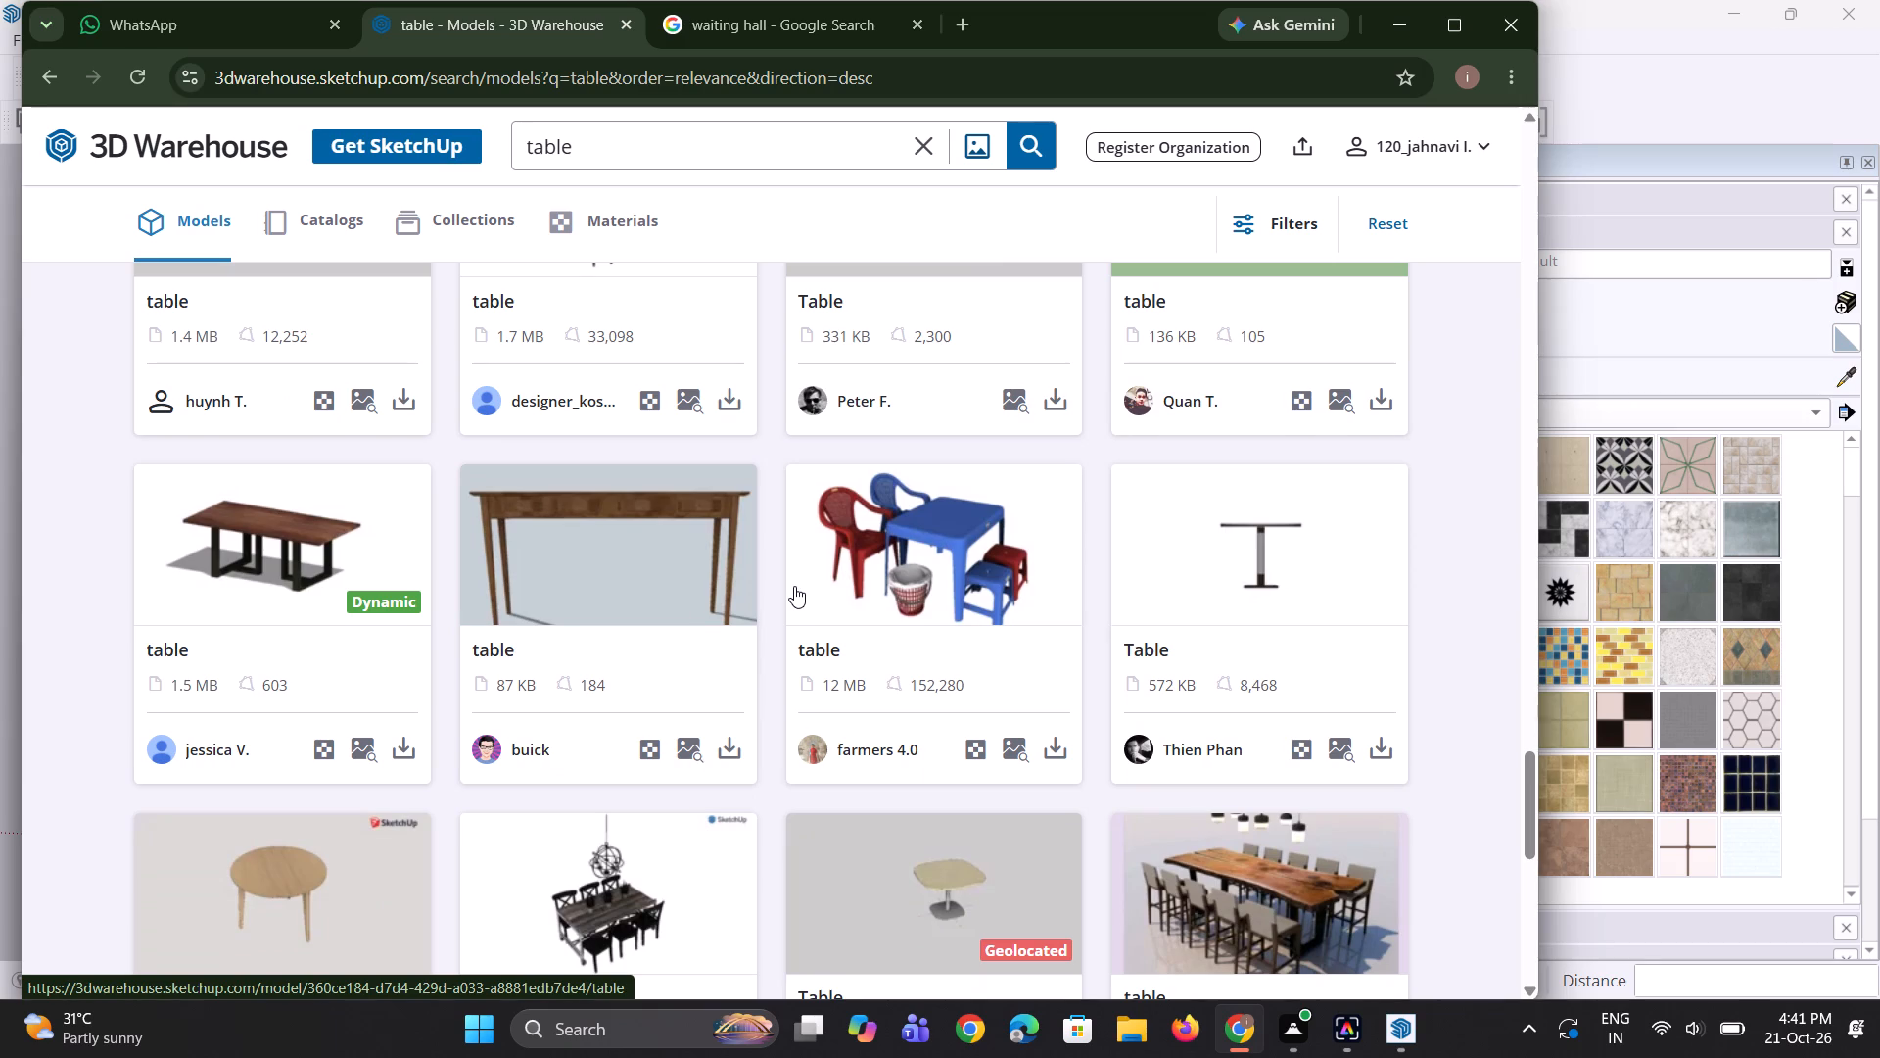
scroll(794, 586, down, 1)
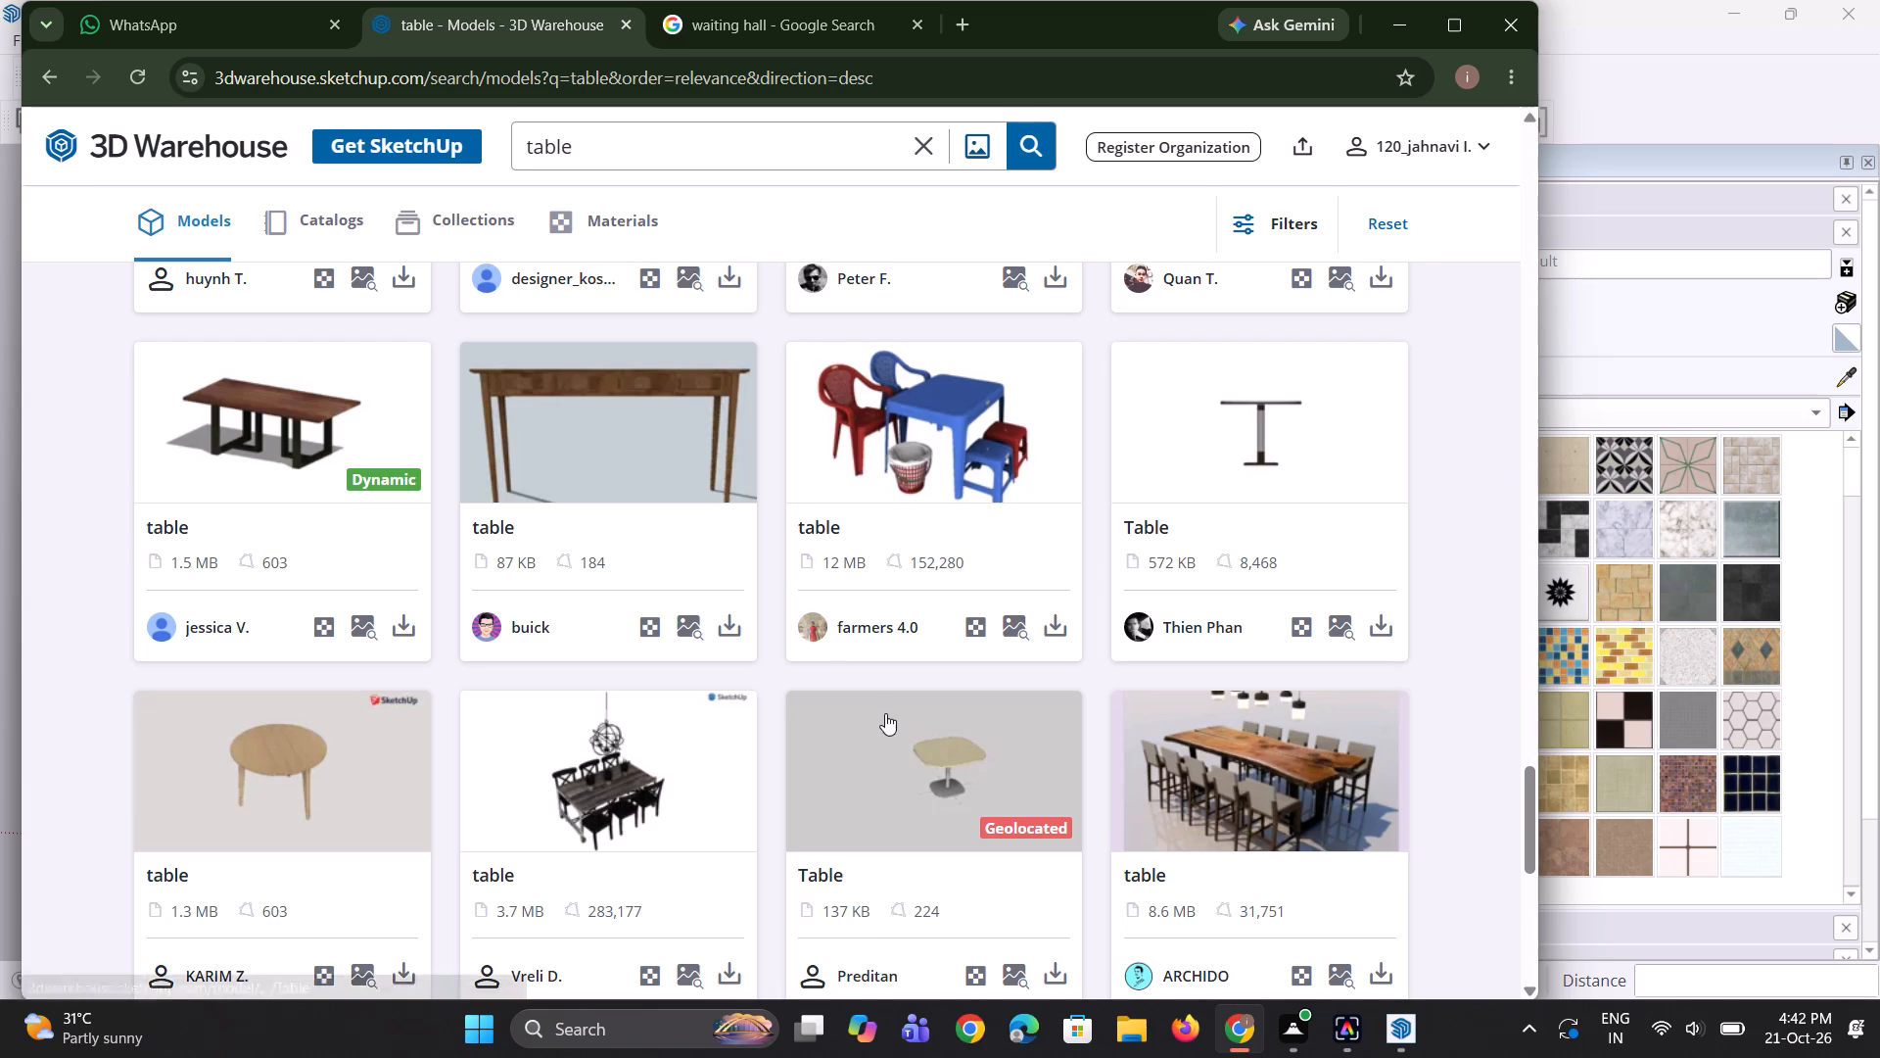
scroll(859, 662, down, 3)
Go back to the start of the table results and compare the earlier models again.
scroll(784, 657, up, 8)
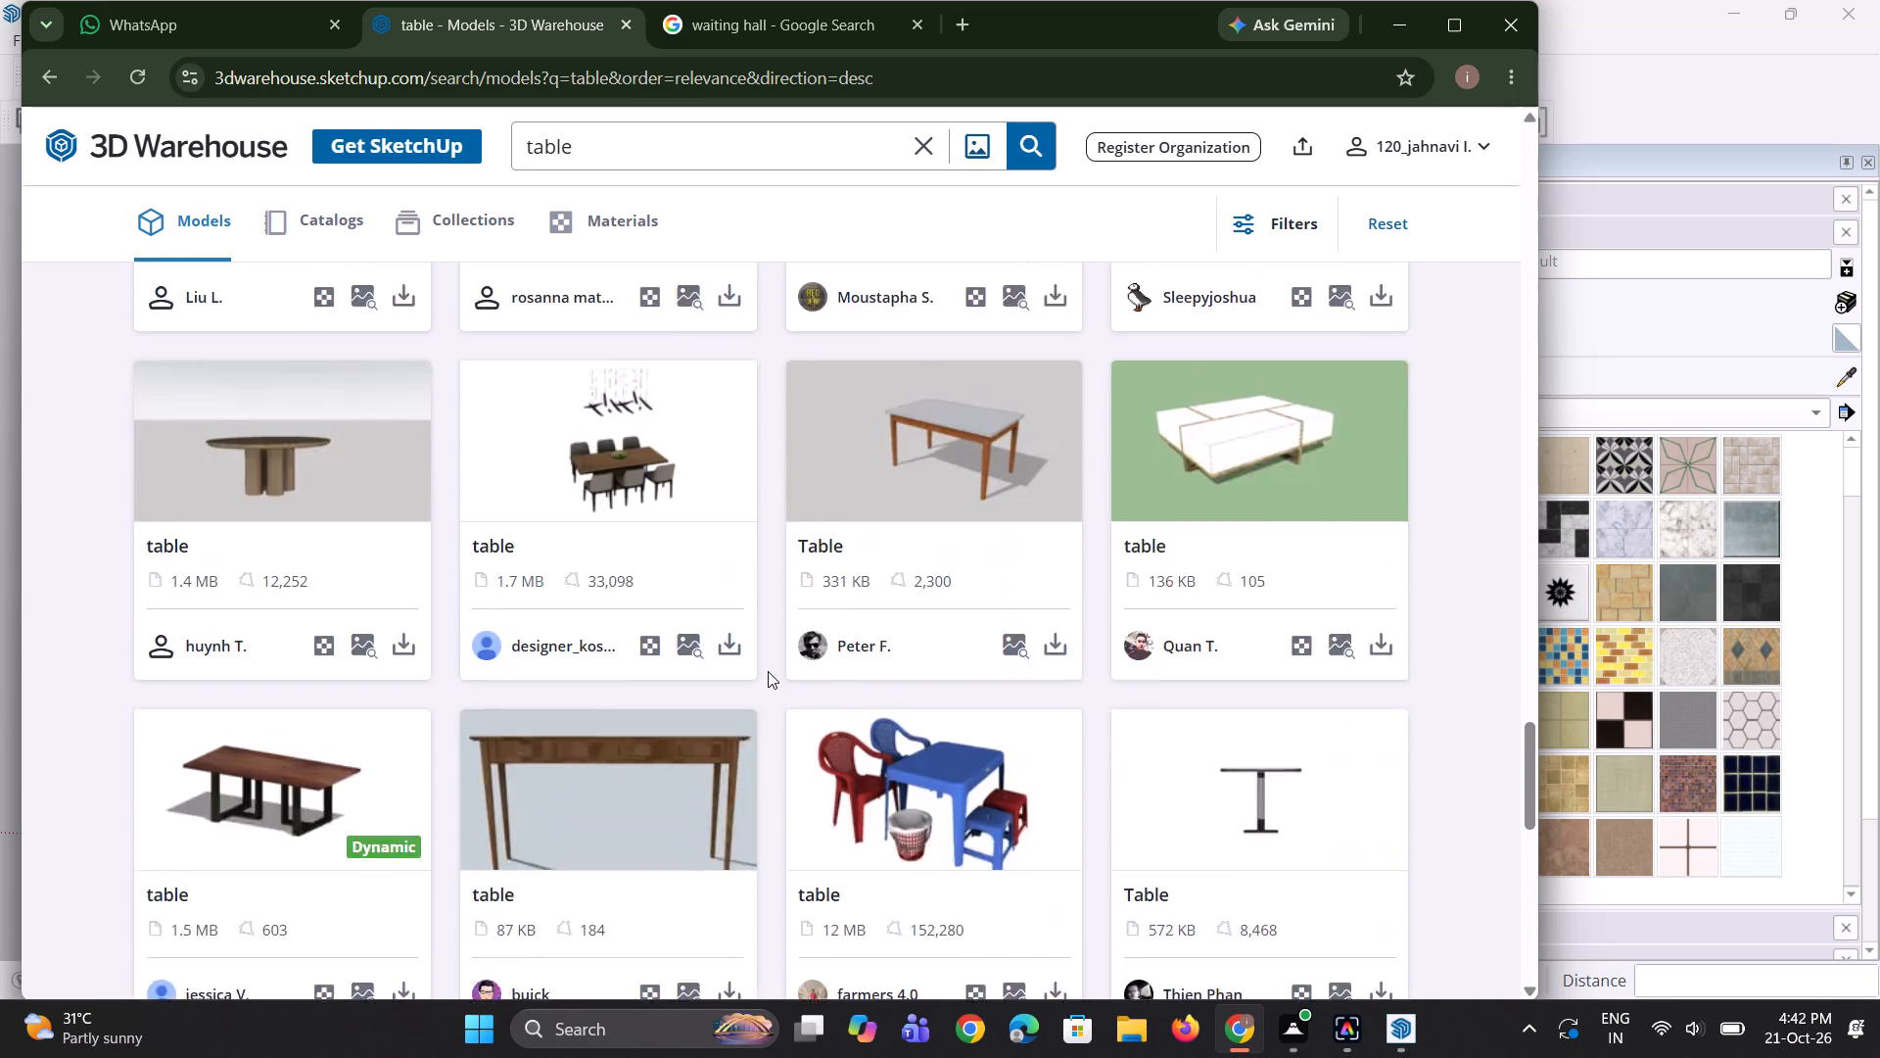
scroll(768, 671, up, 19)
scroll(730, 683, up, 3)
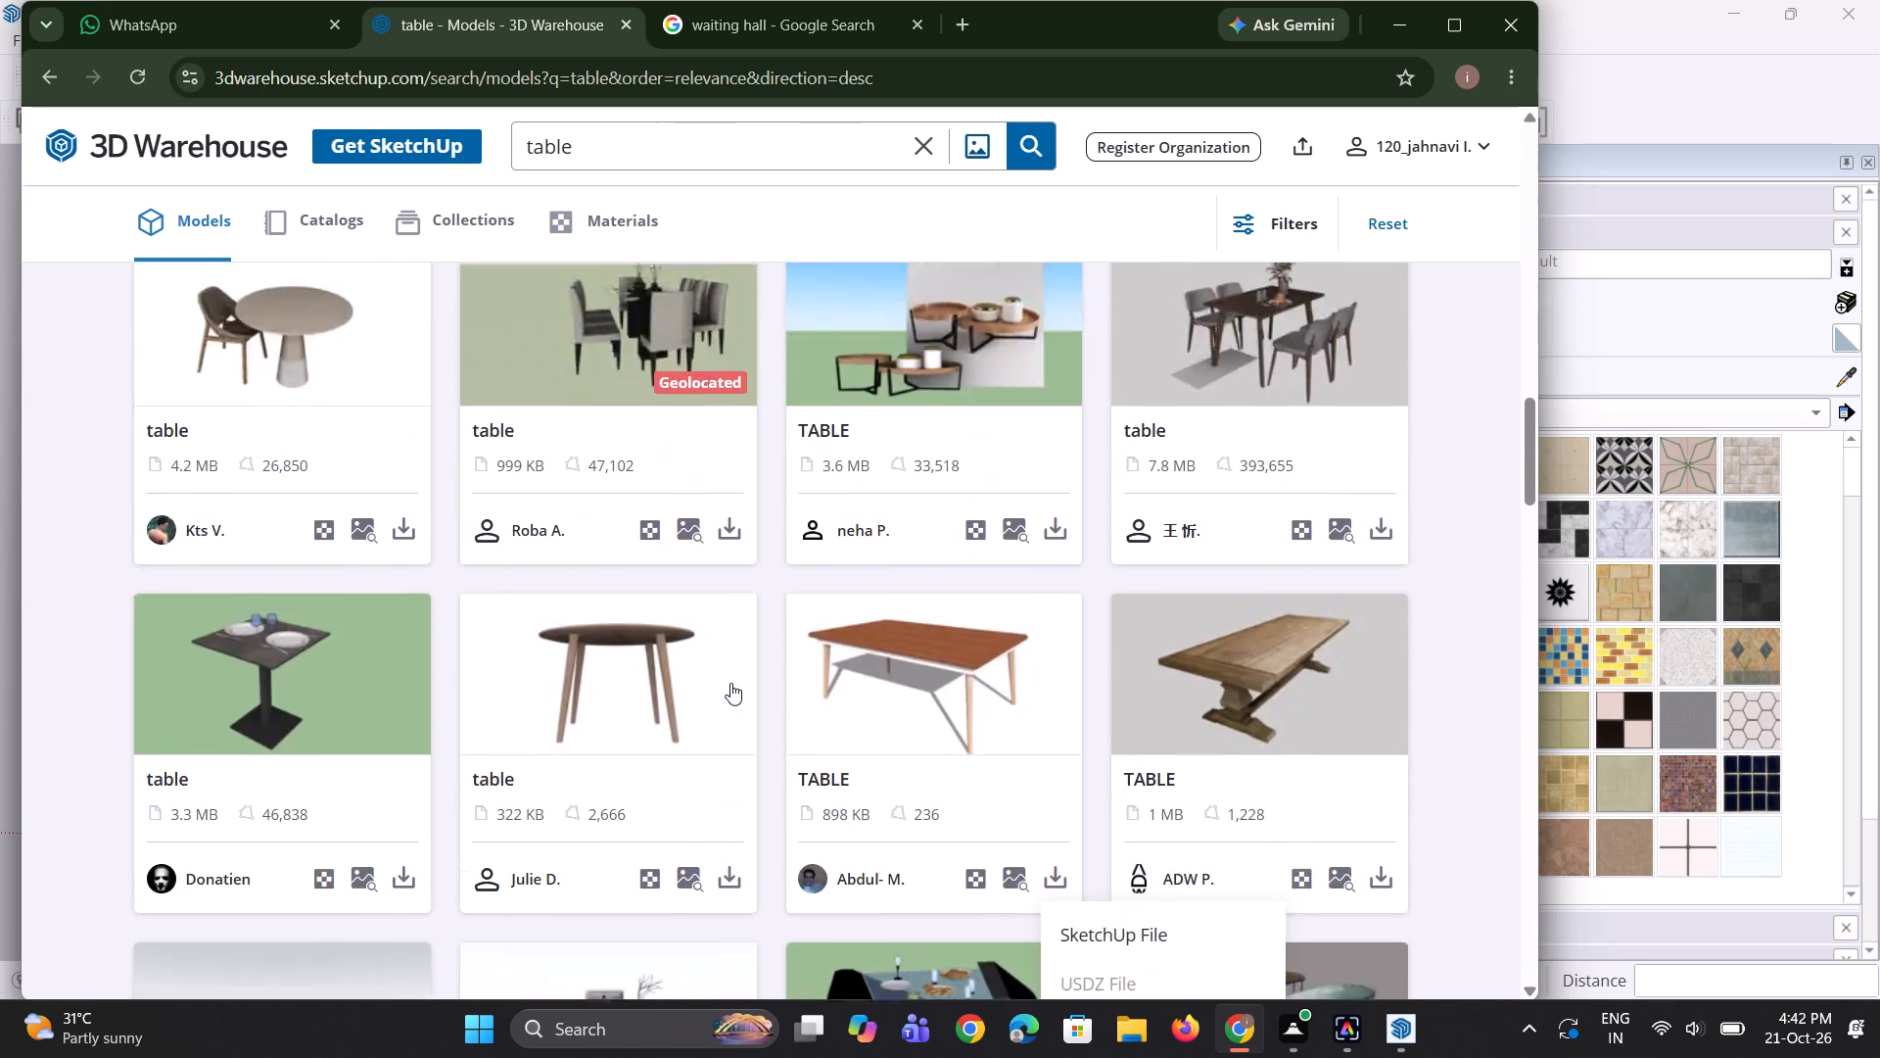
scroll(730, 683, up, 13)
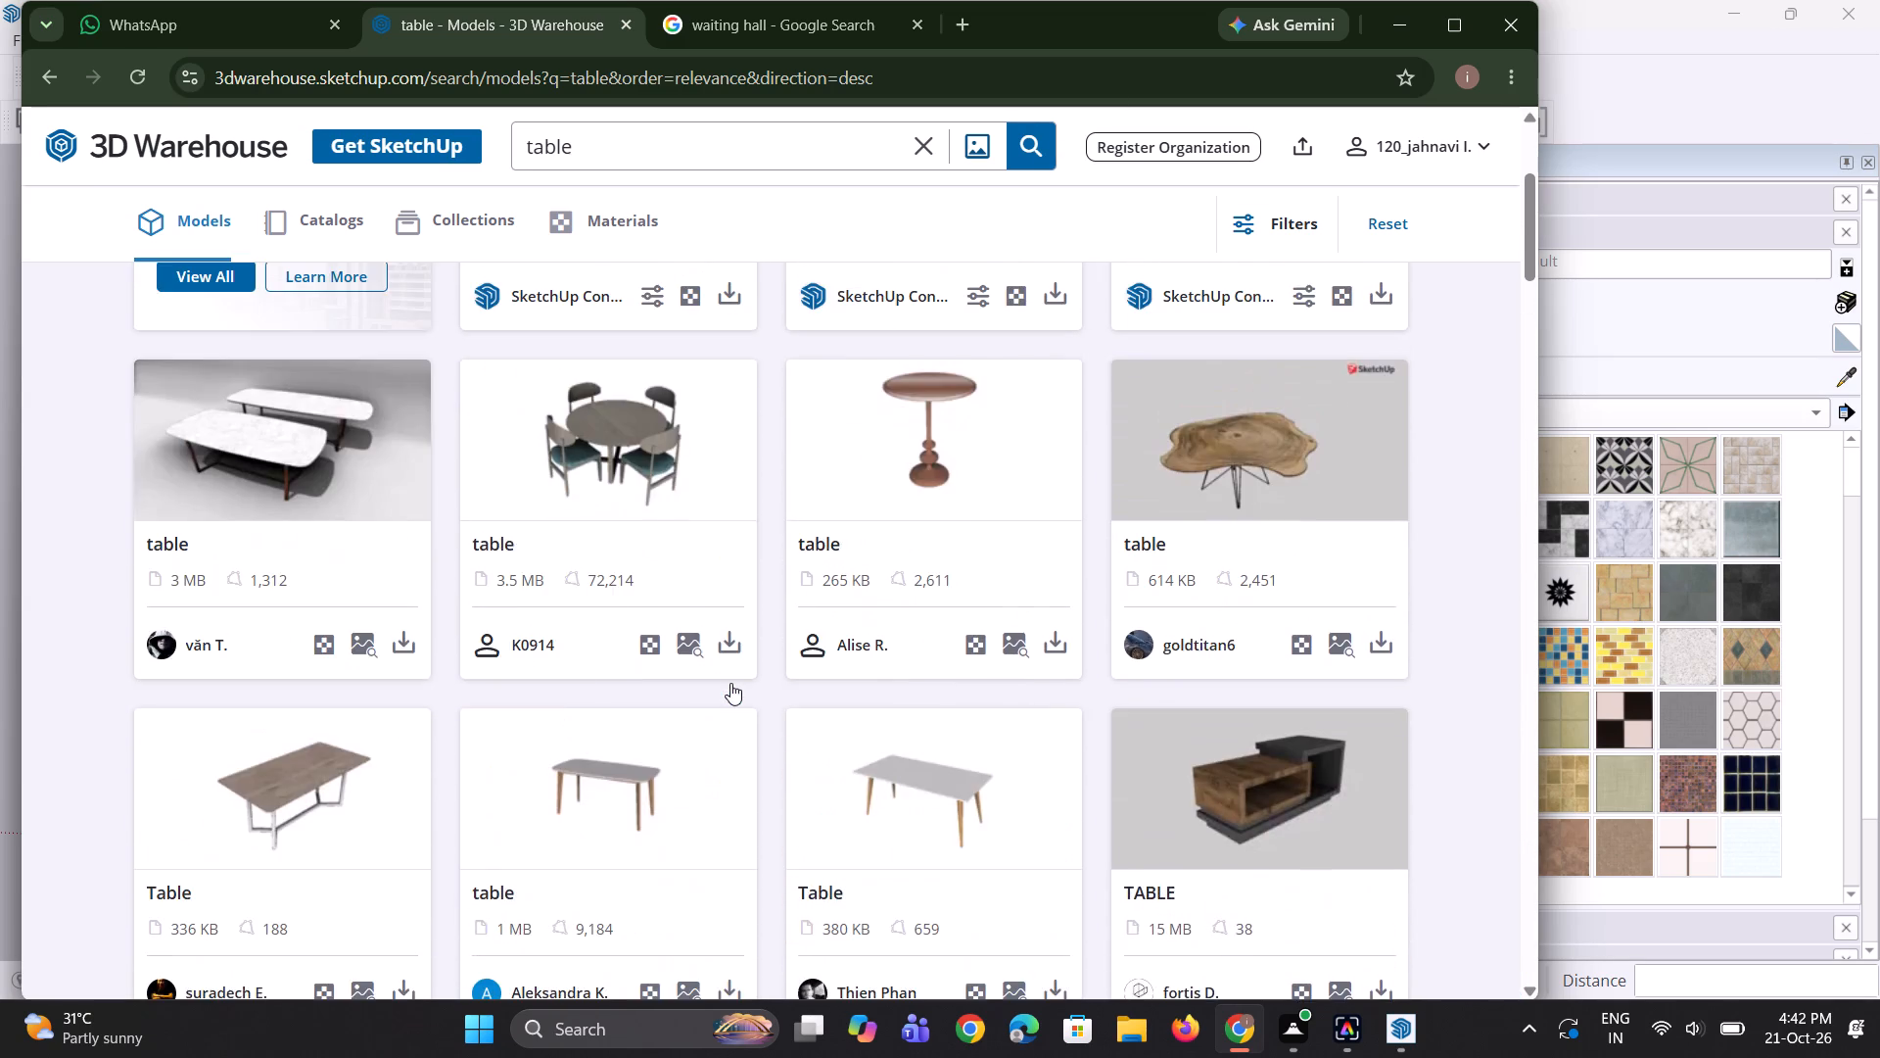
scroll(730, 683, up, 6)
scroll(730, 683, down, 3)
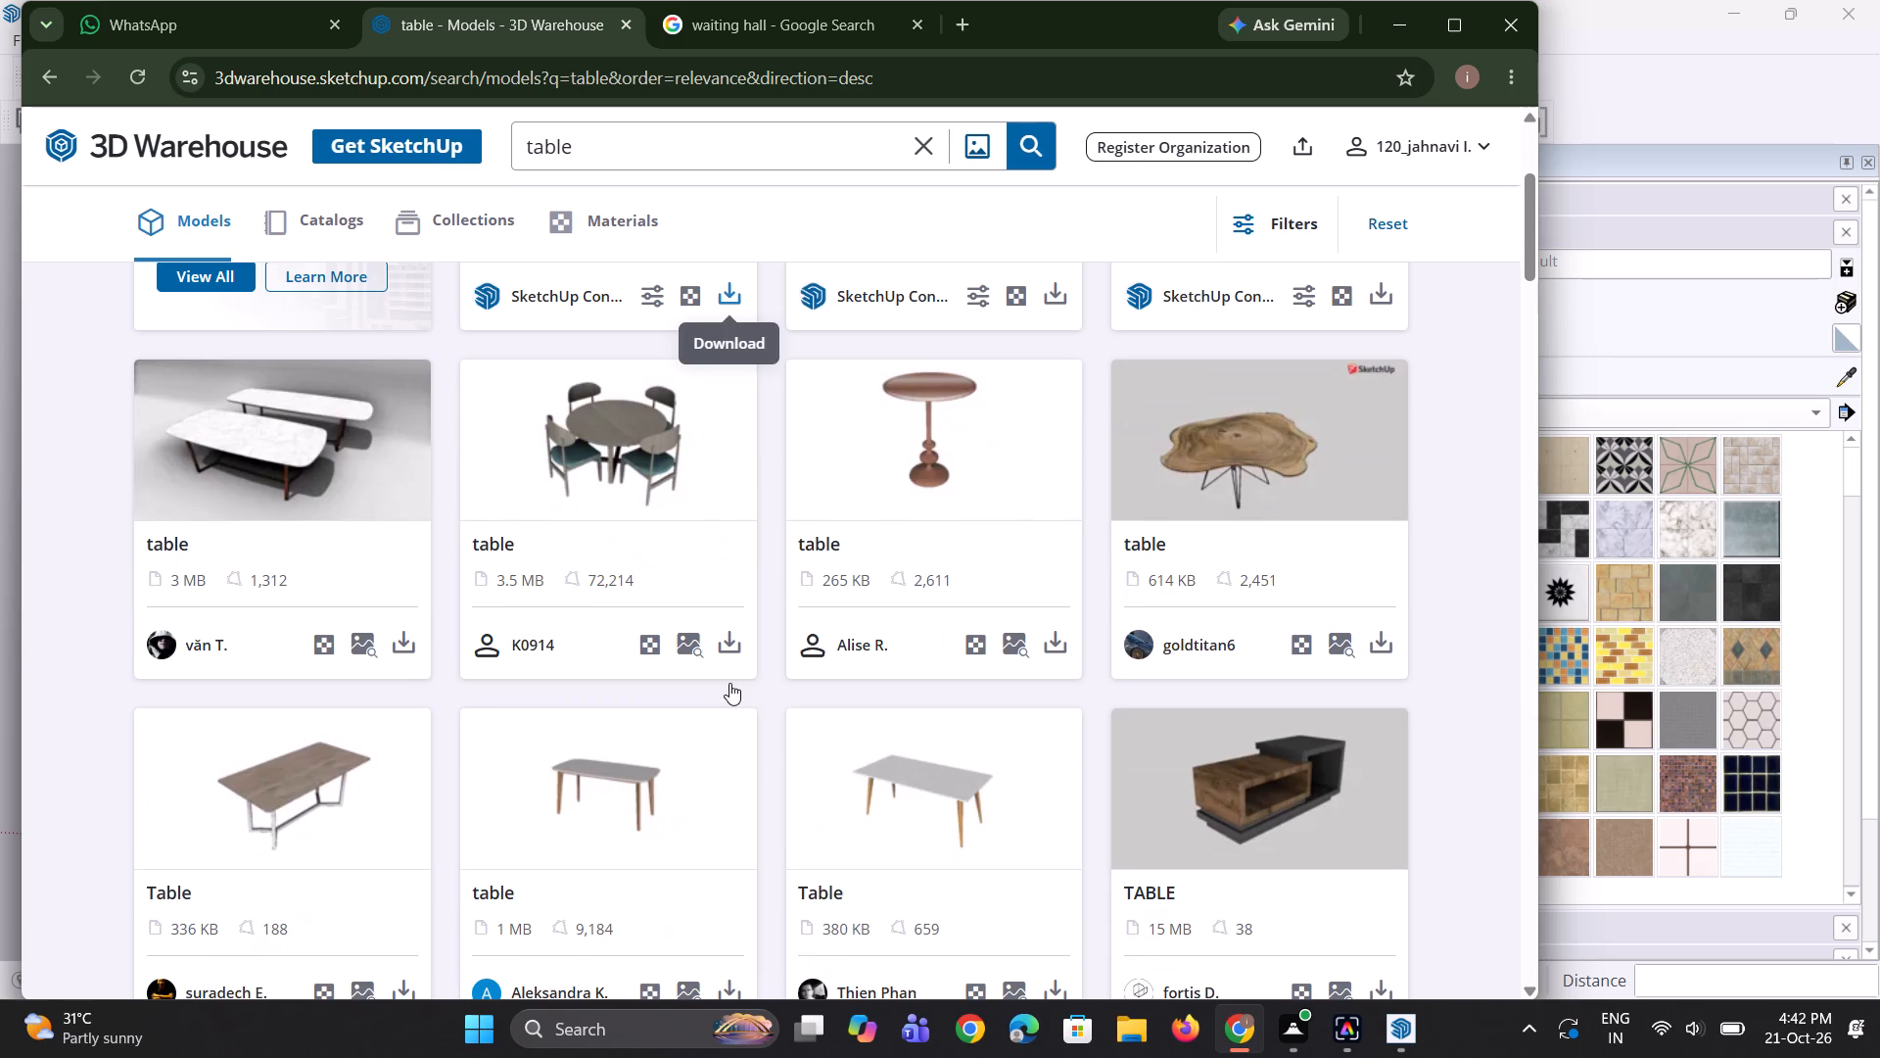
scroll(745, 673, down, 3)
scroll(845, 653, down, 2)
scroll(916, 718, down, 2)
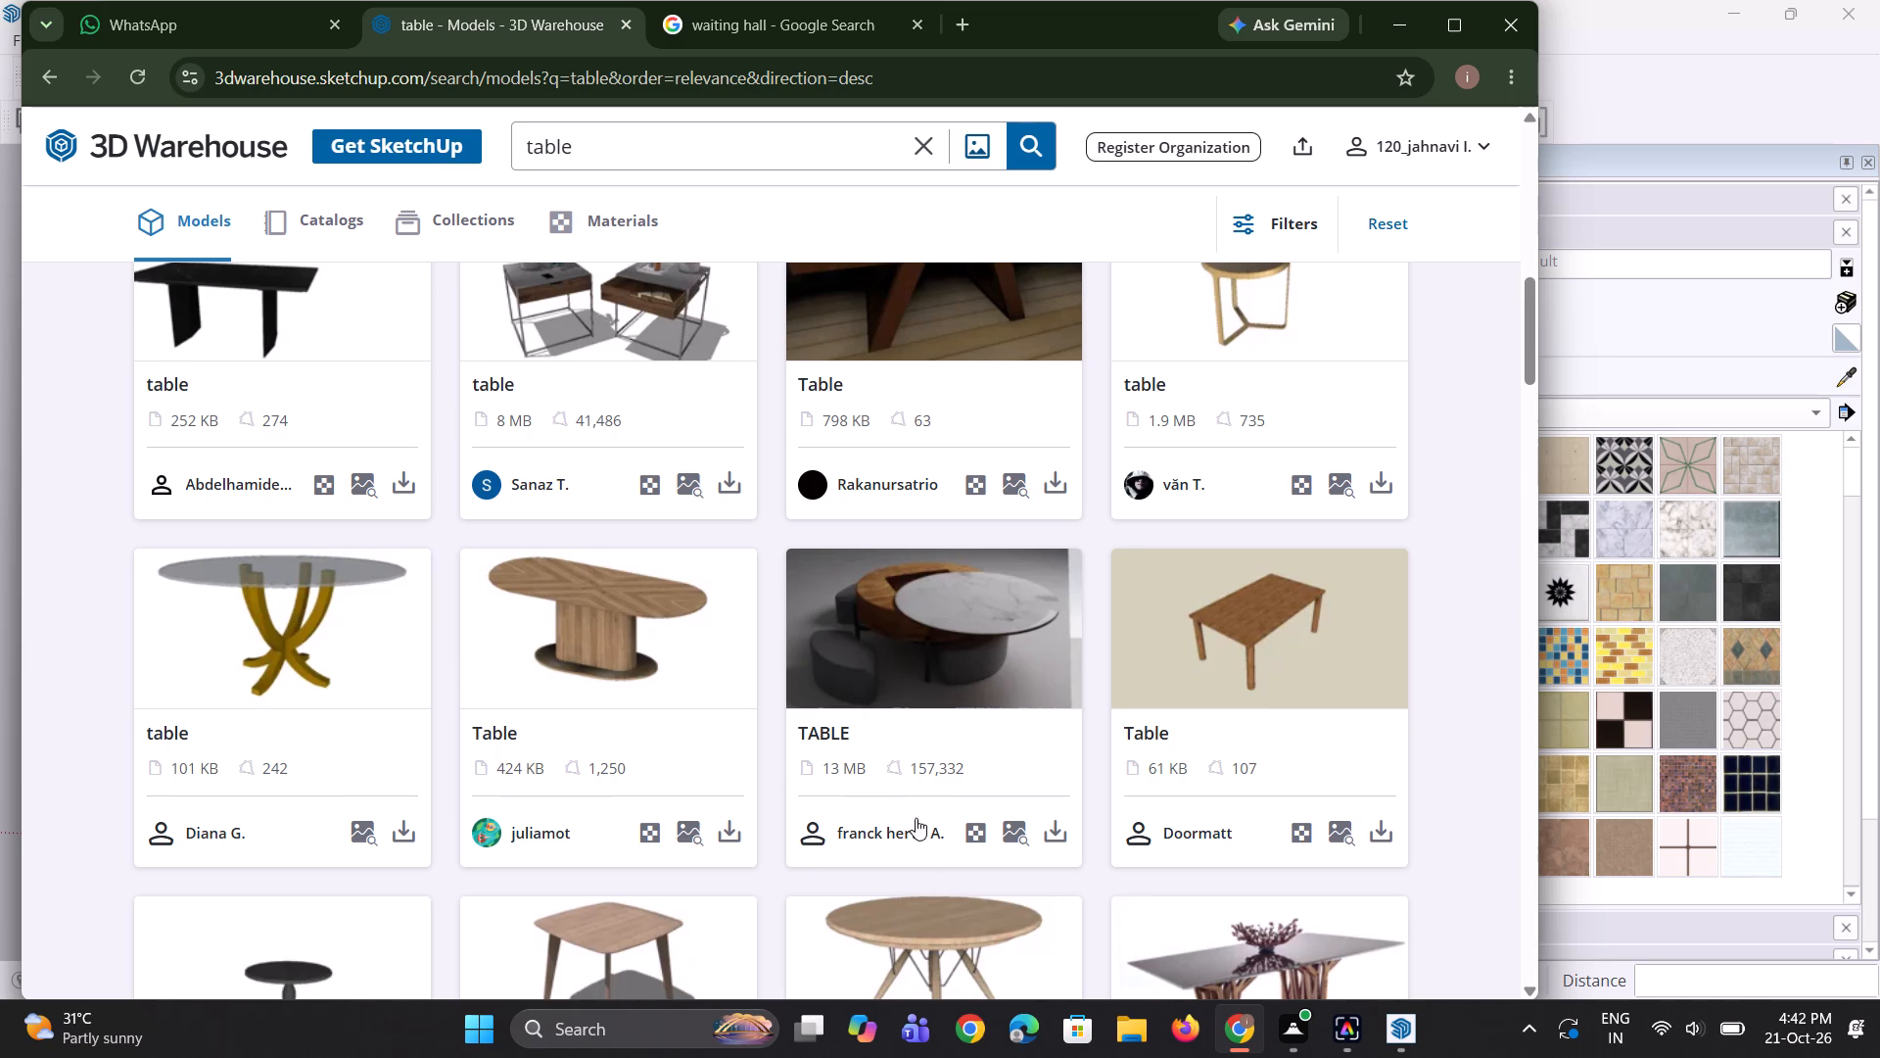
scroll(903, 785, up, 6)
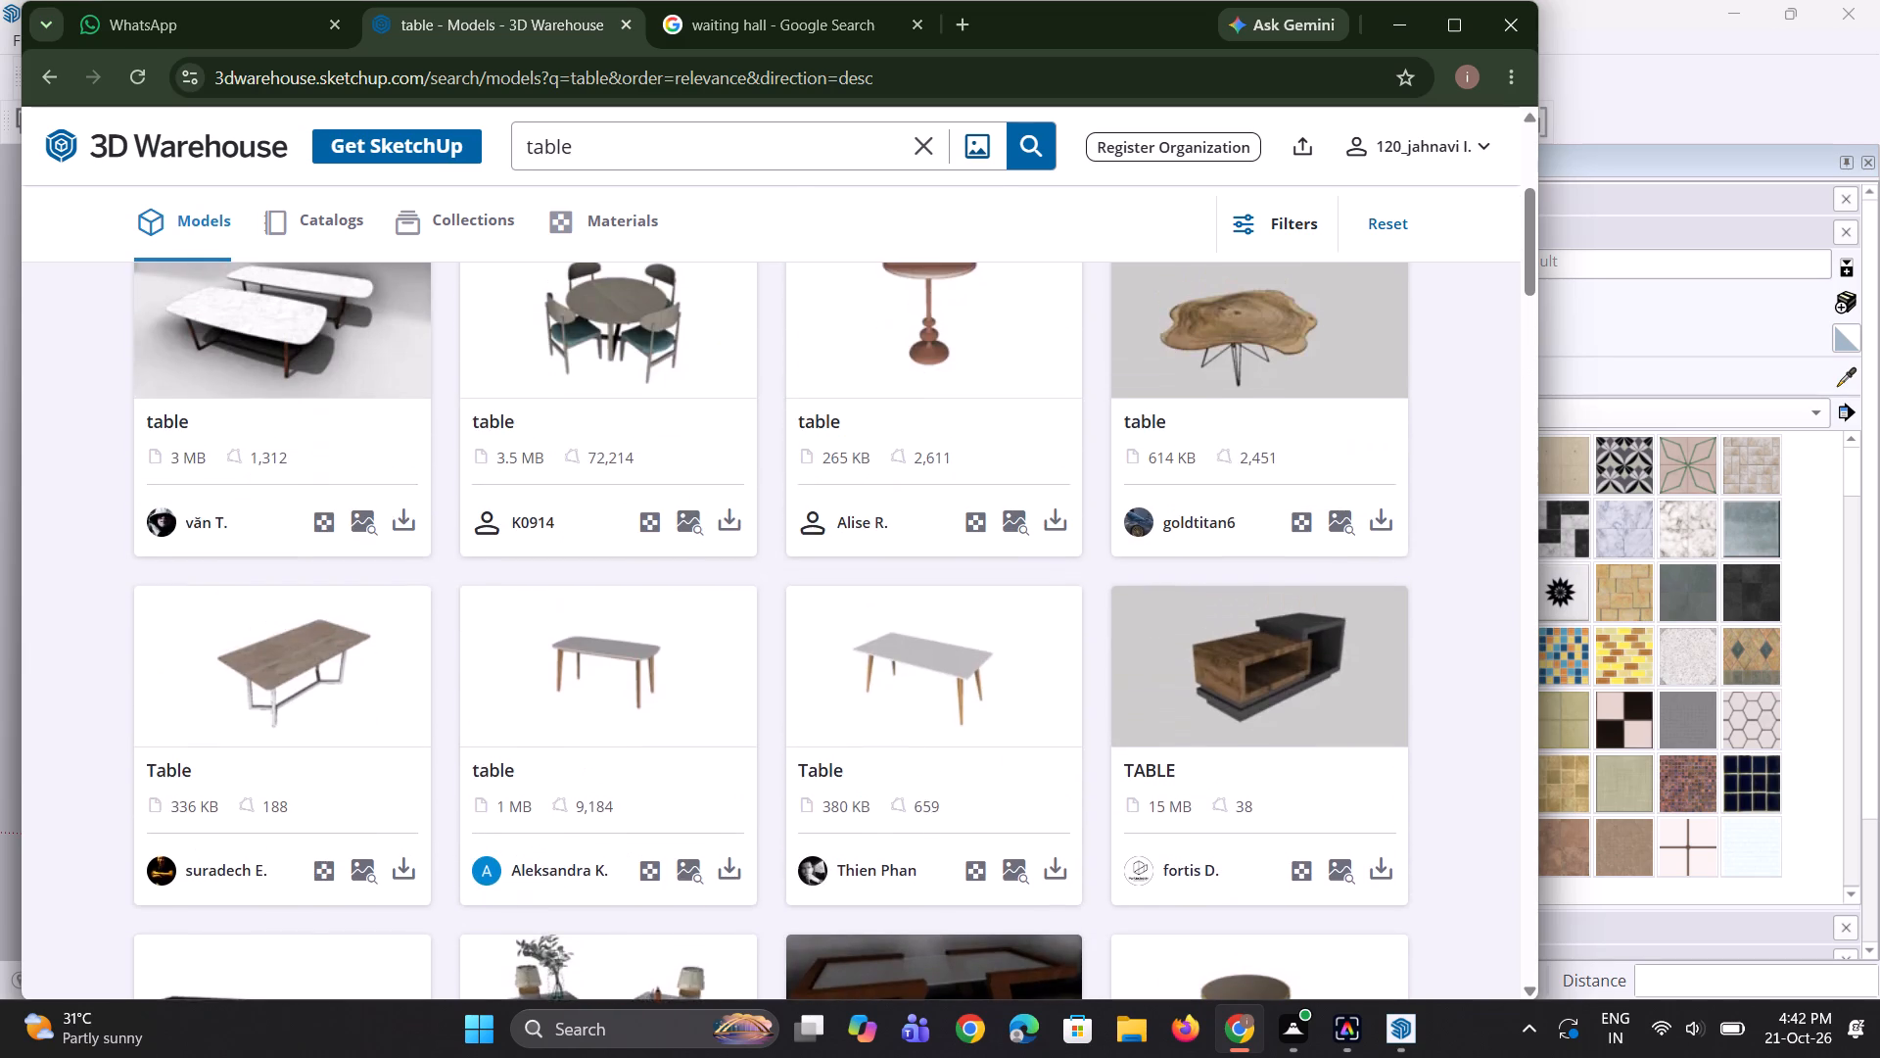
scroll(920, 802, up, 4)
Download the 898 KB rectangular TABLE model with the reddish-brown top and light legs as a SketchUp file.
scroll(920, 802, down, 6)
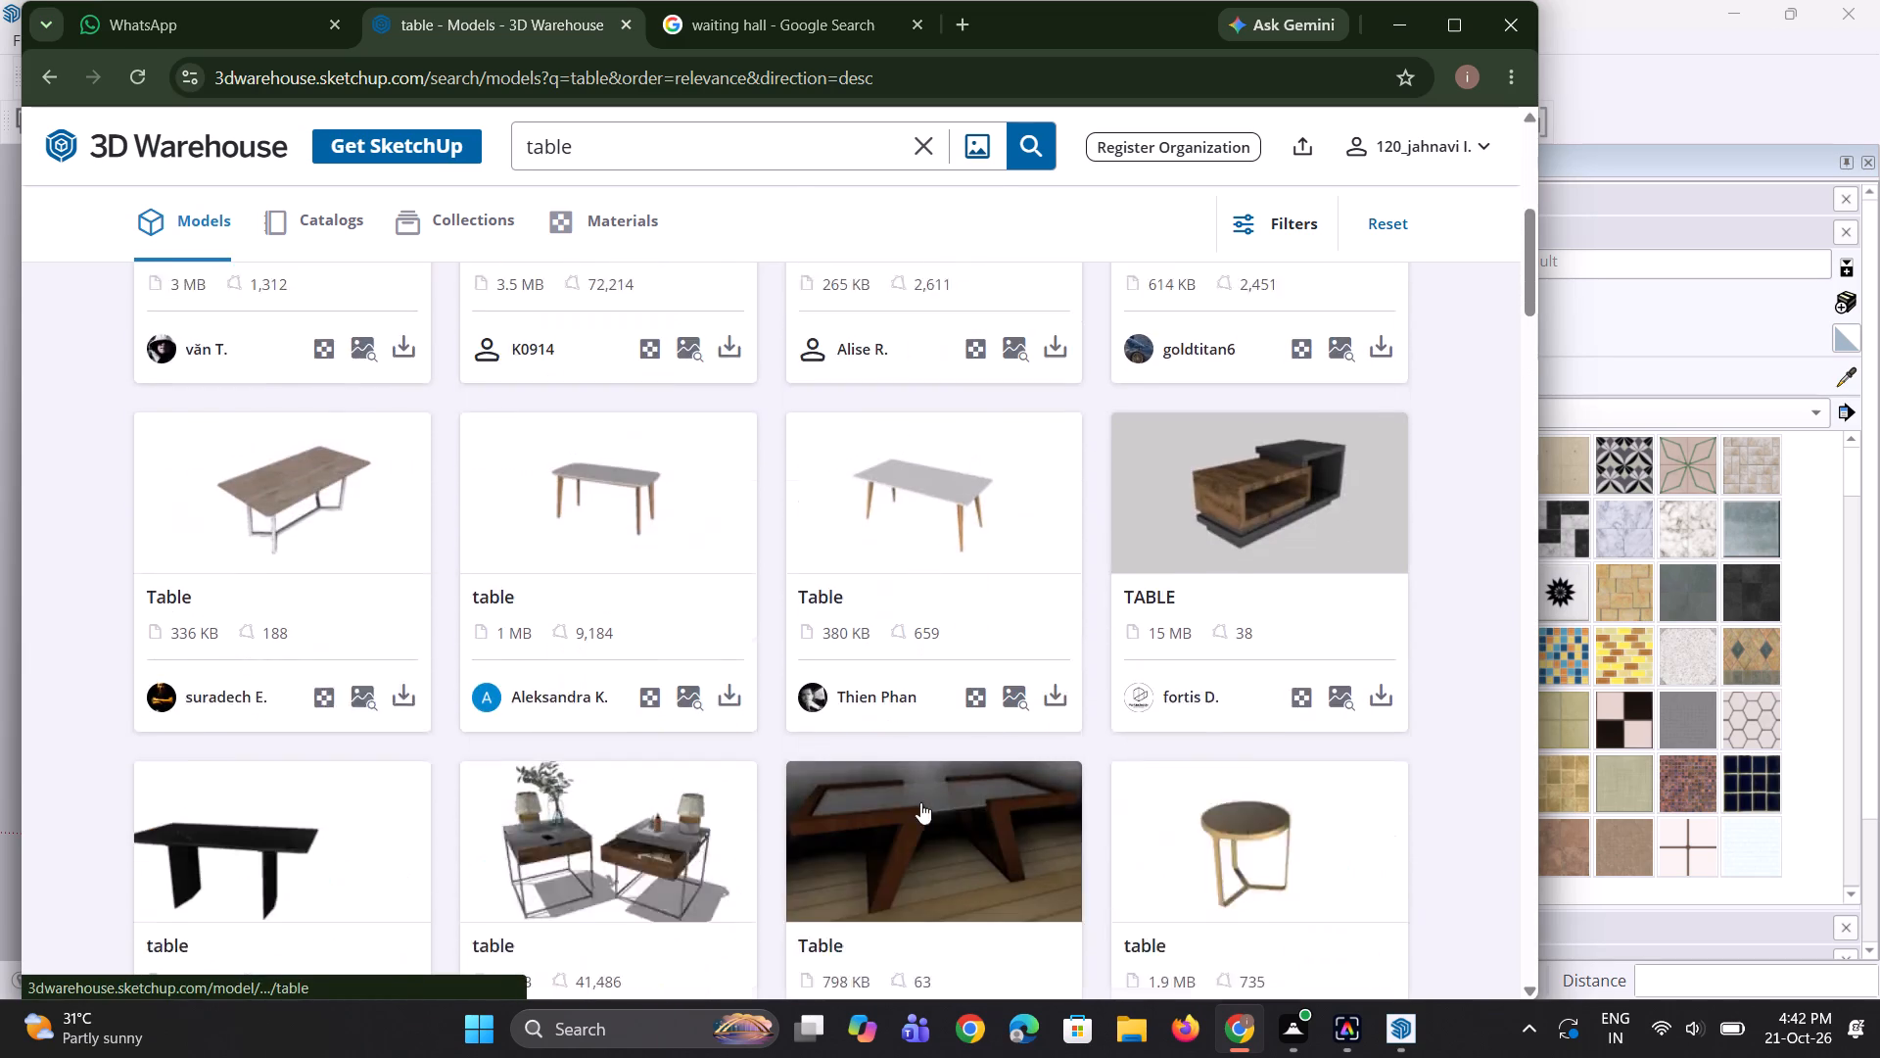
scroll(910, 806, down, 6)
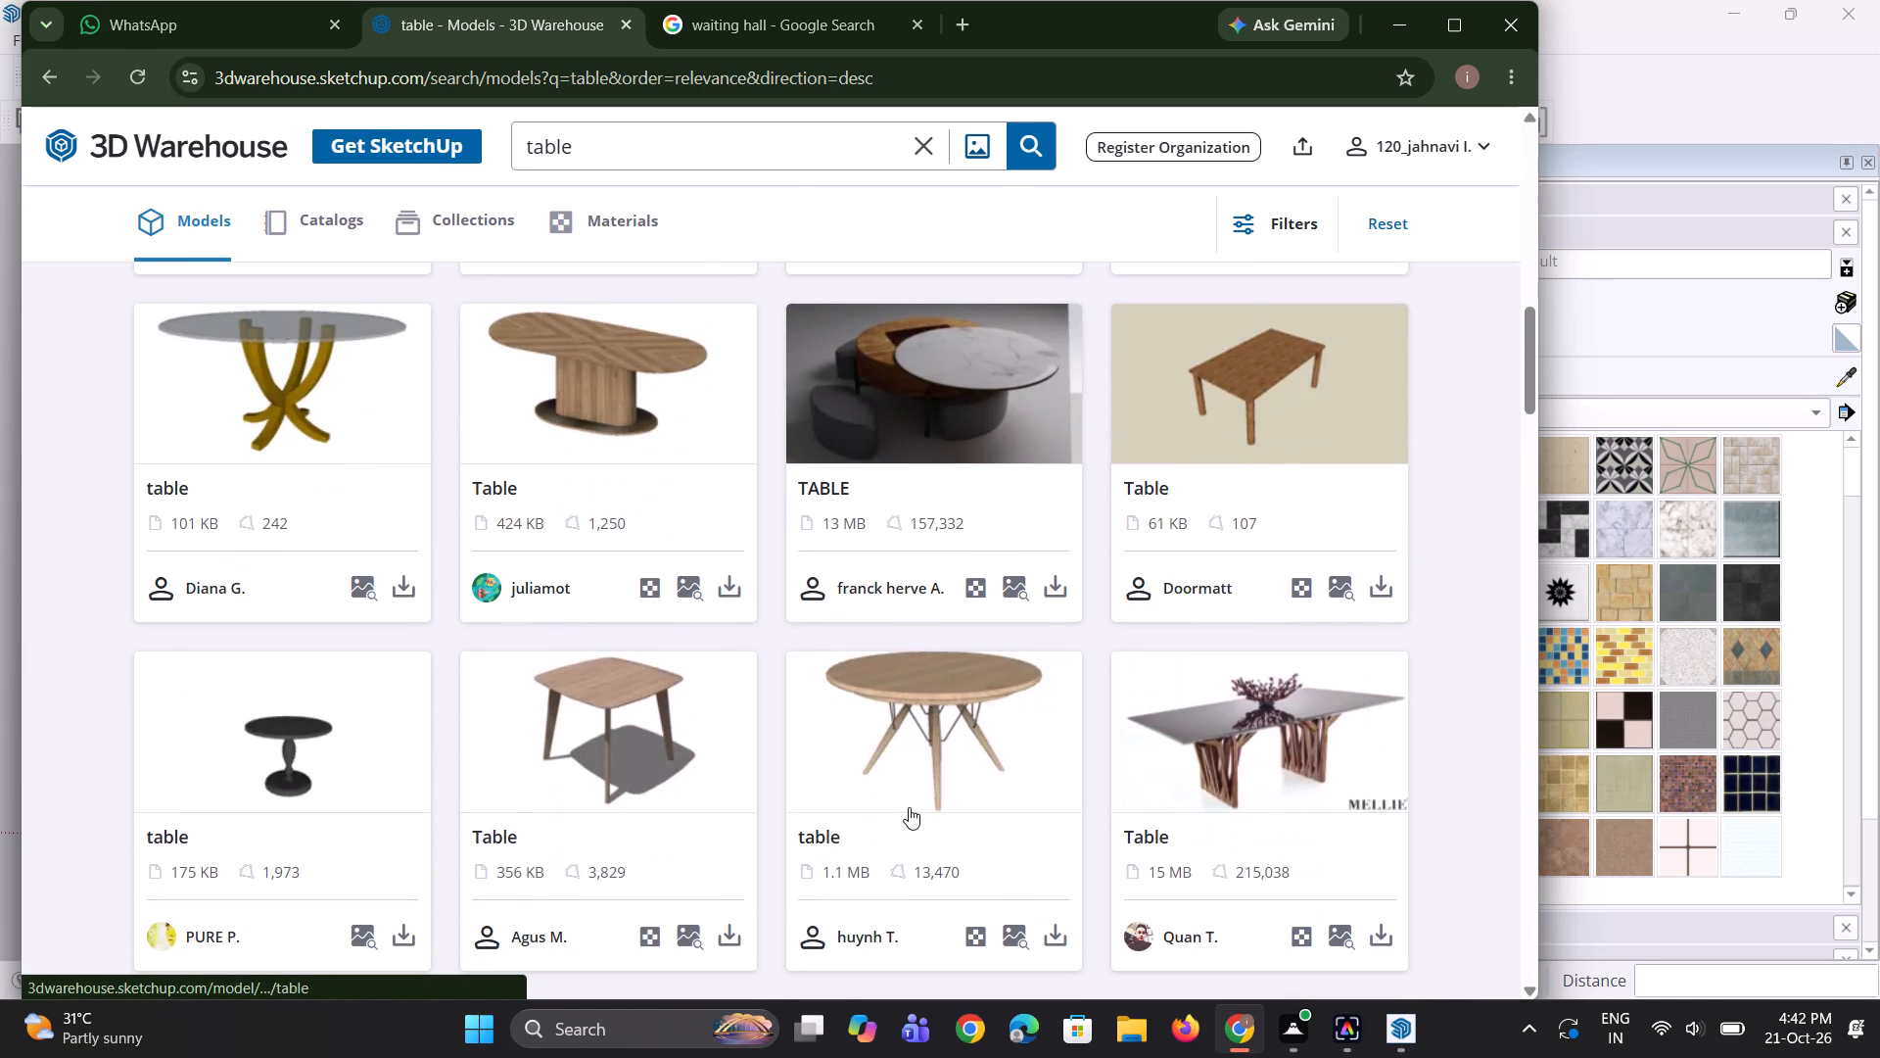
scroll(910, 807, down, 5)
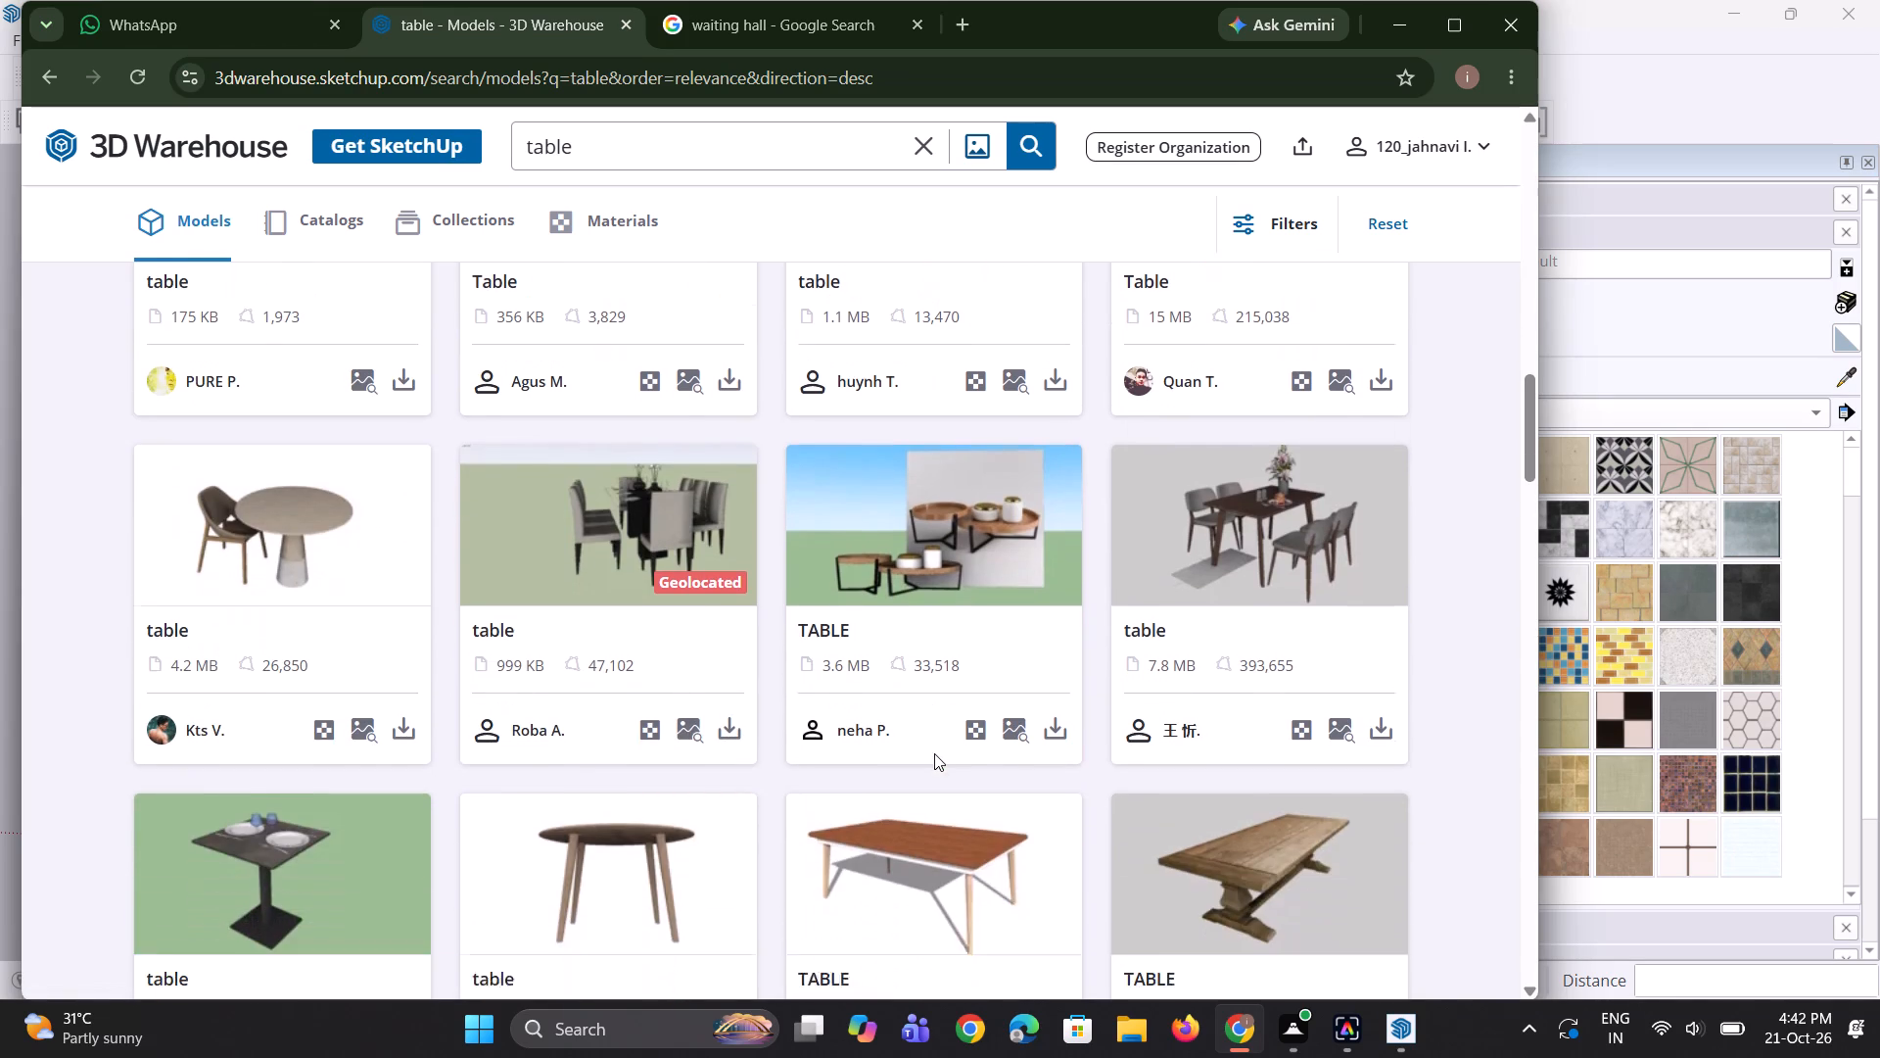
scroll(934, 753, down, 2)
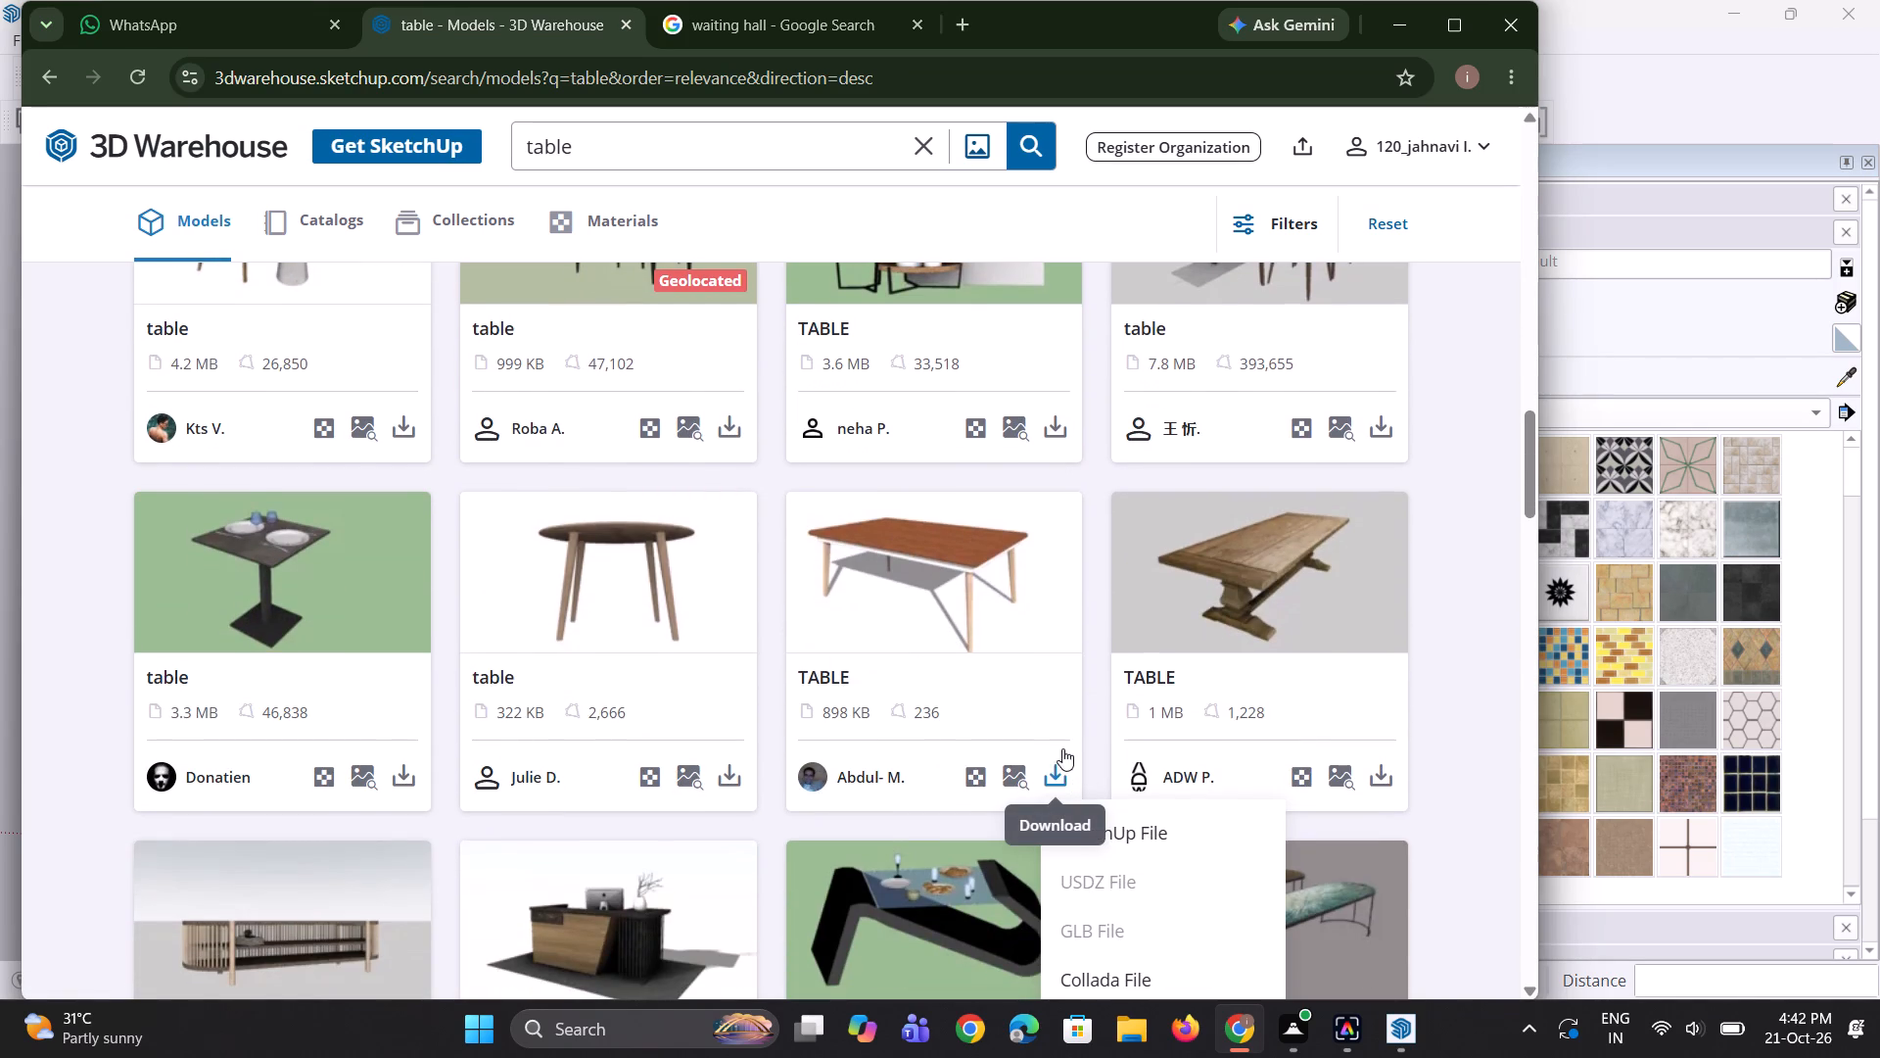
click(1056, 777)
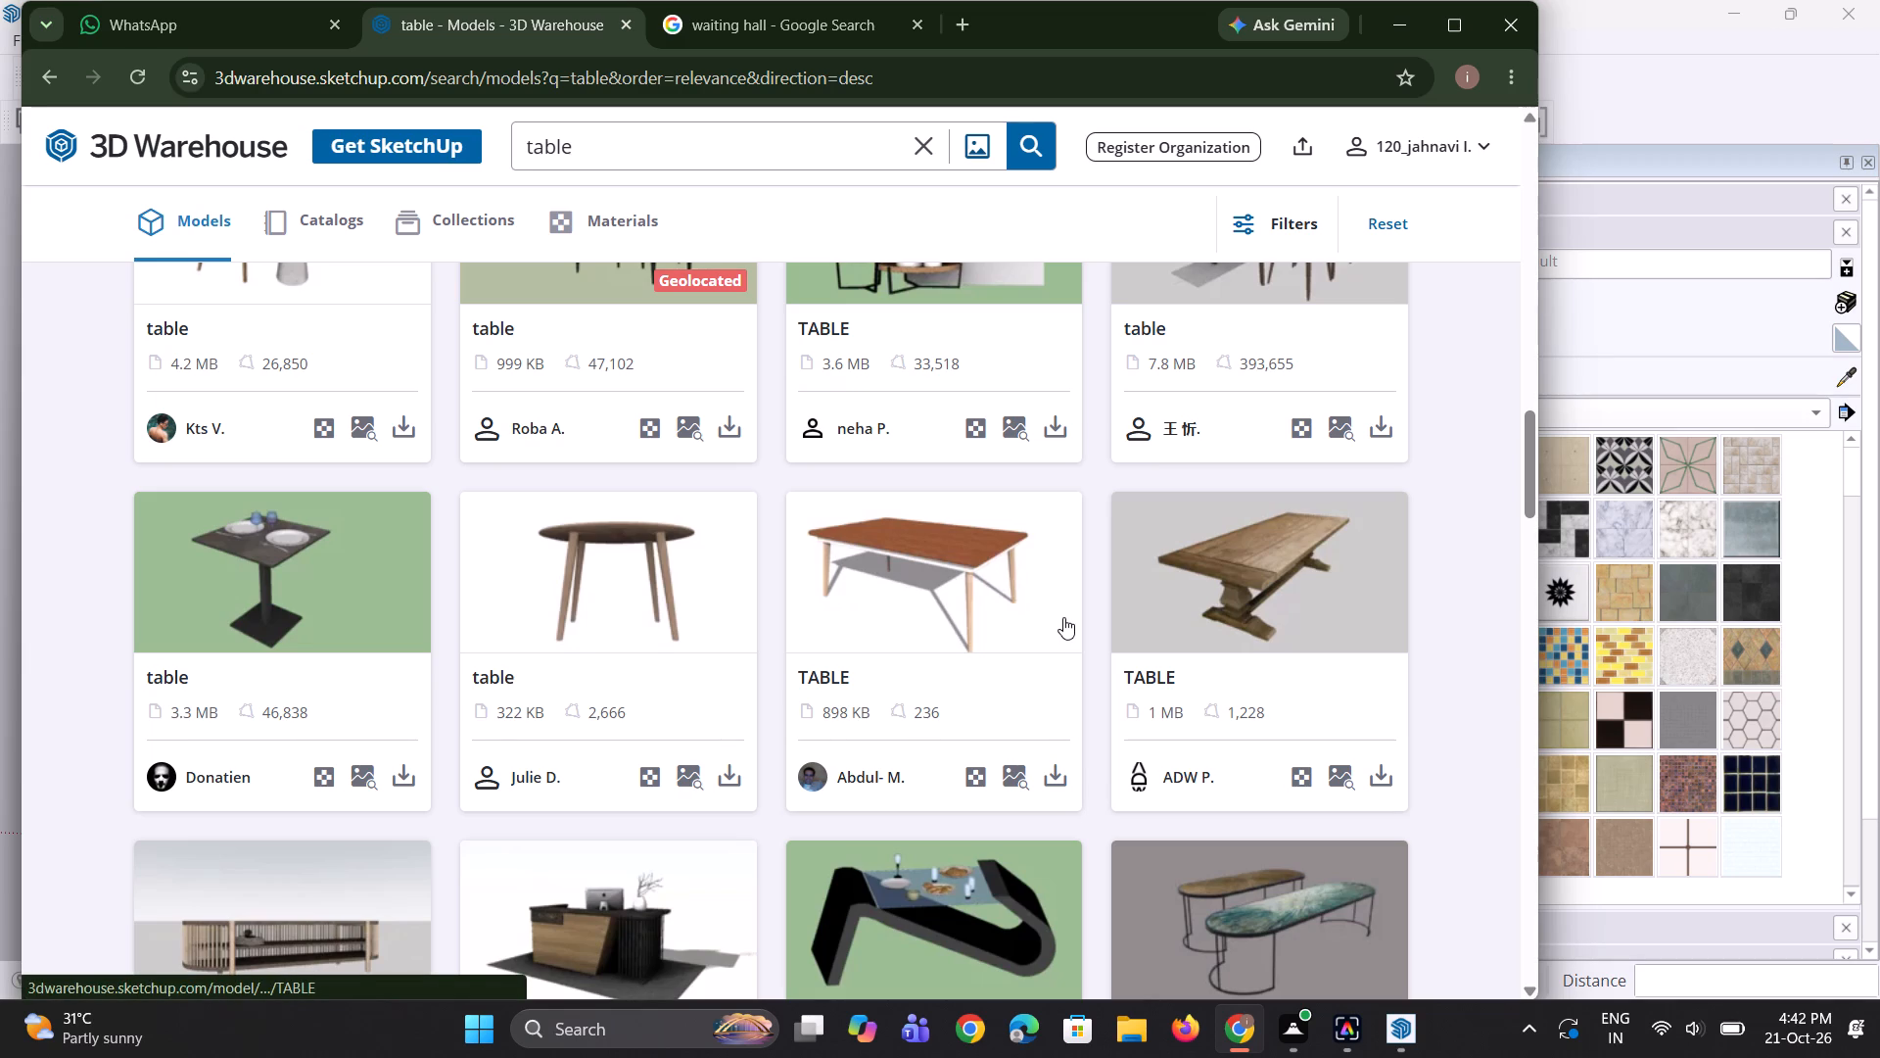
click(1051, 769)
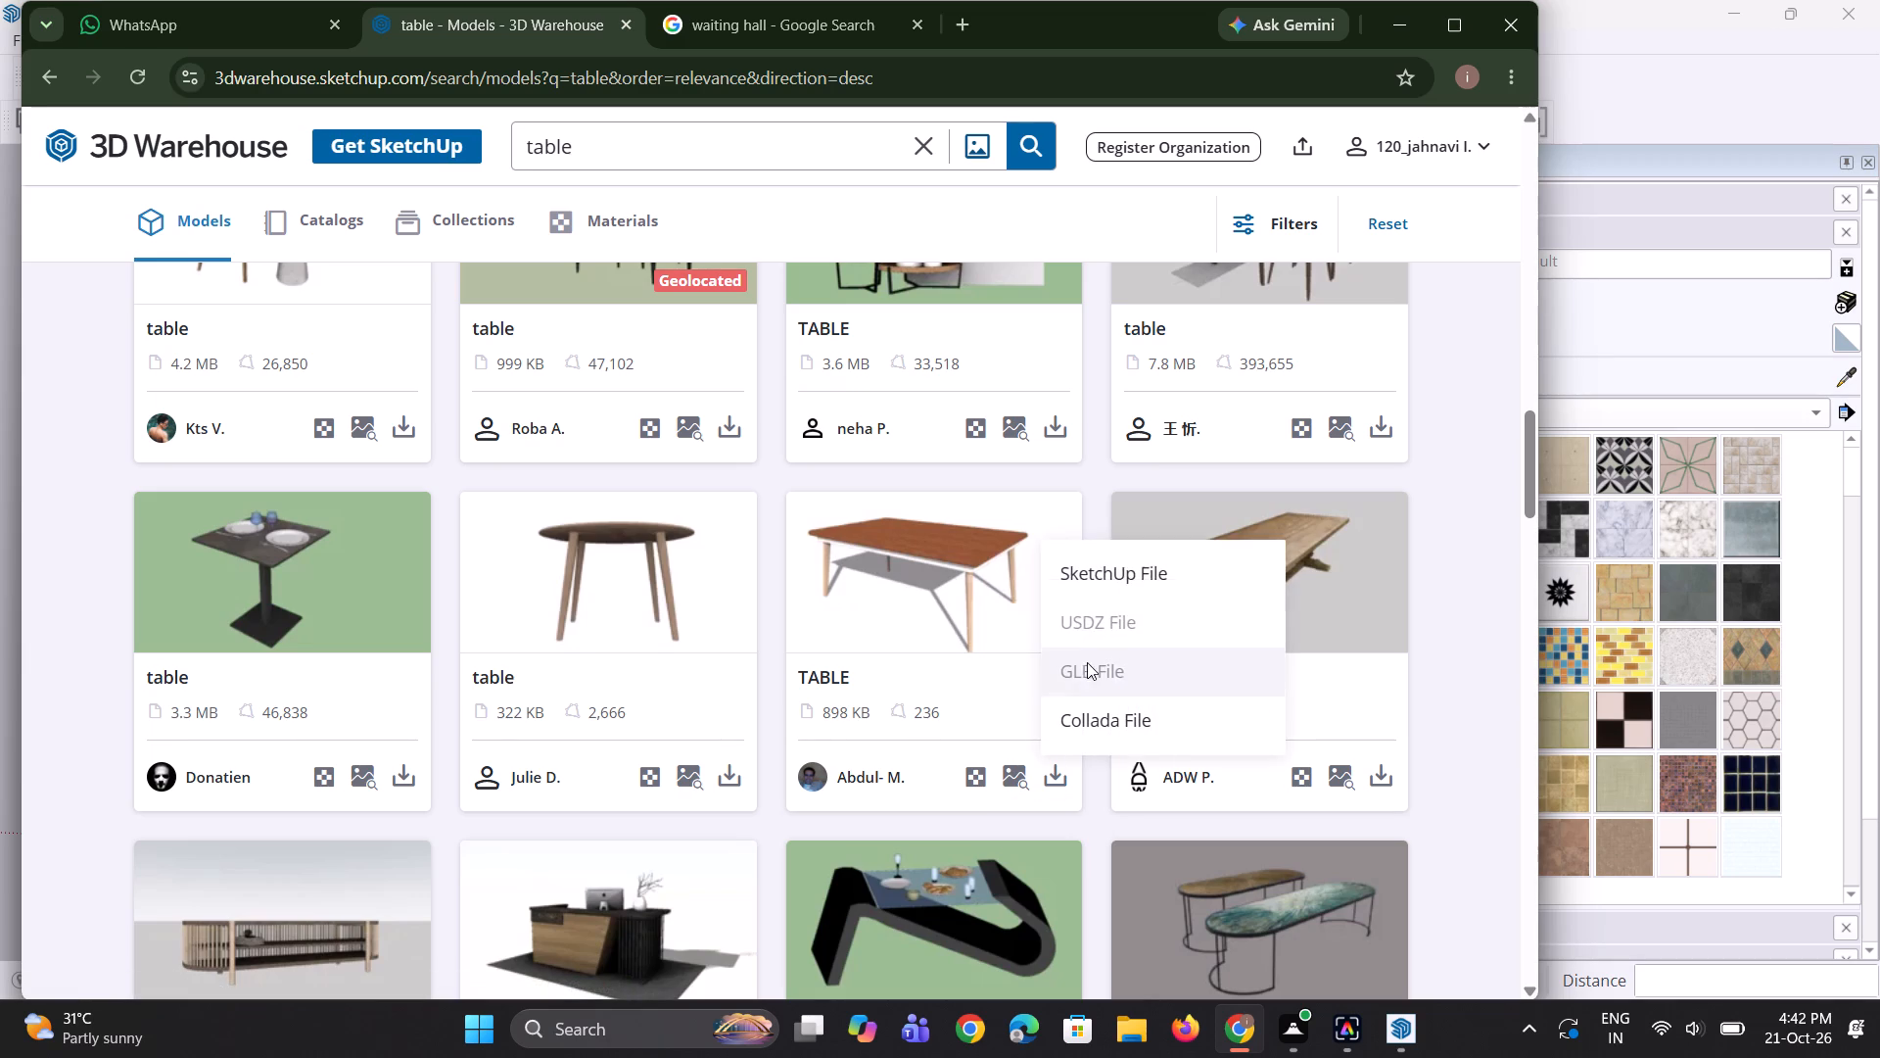
click(1103, 570)
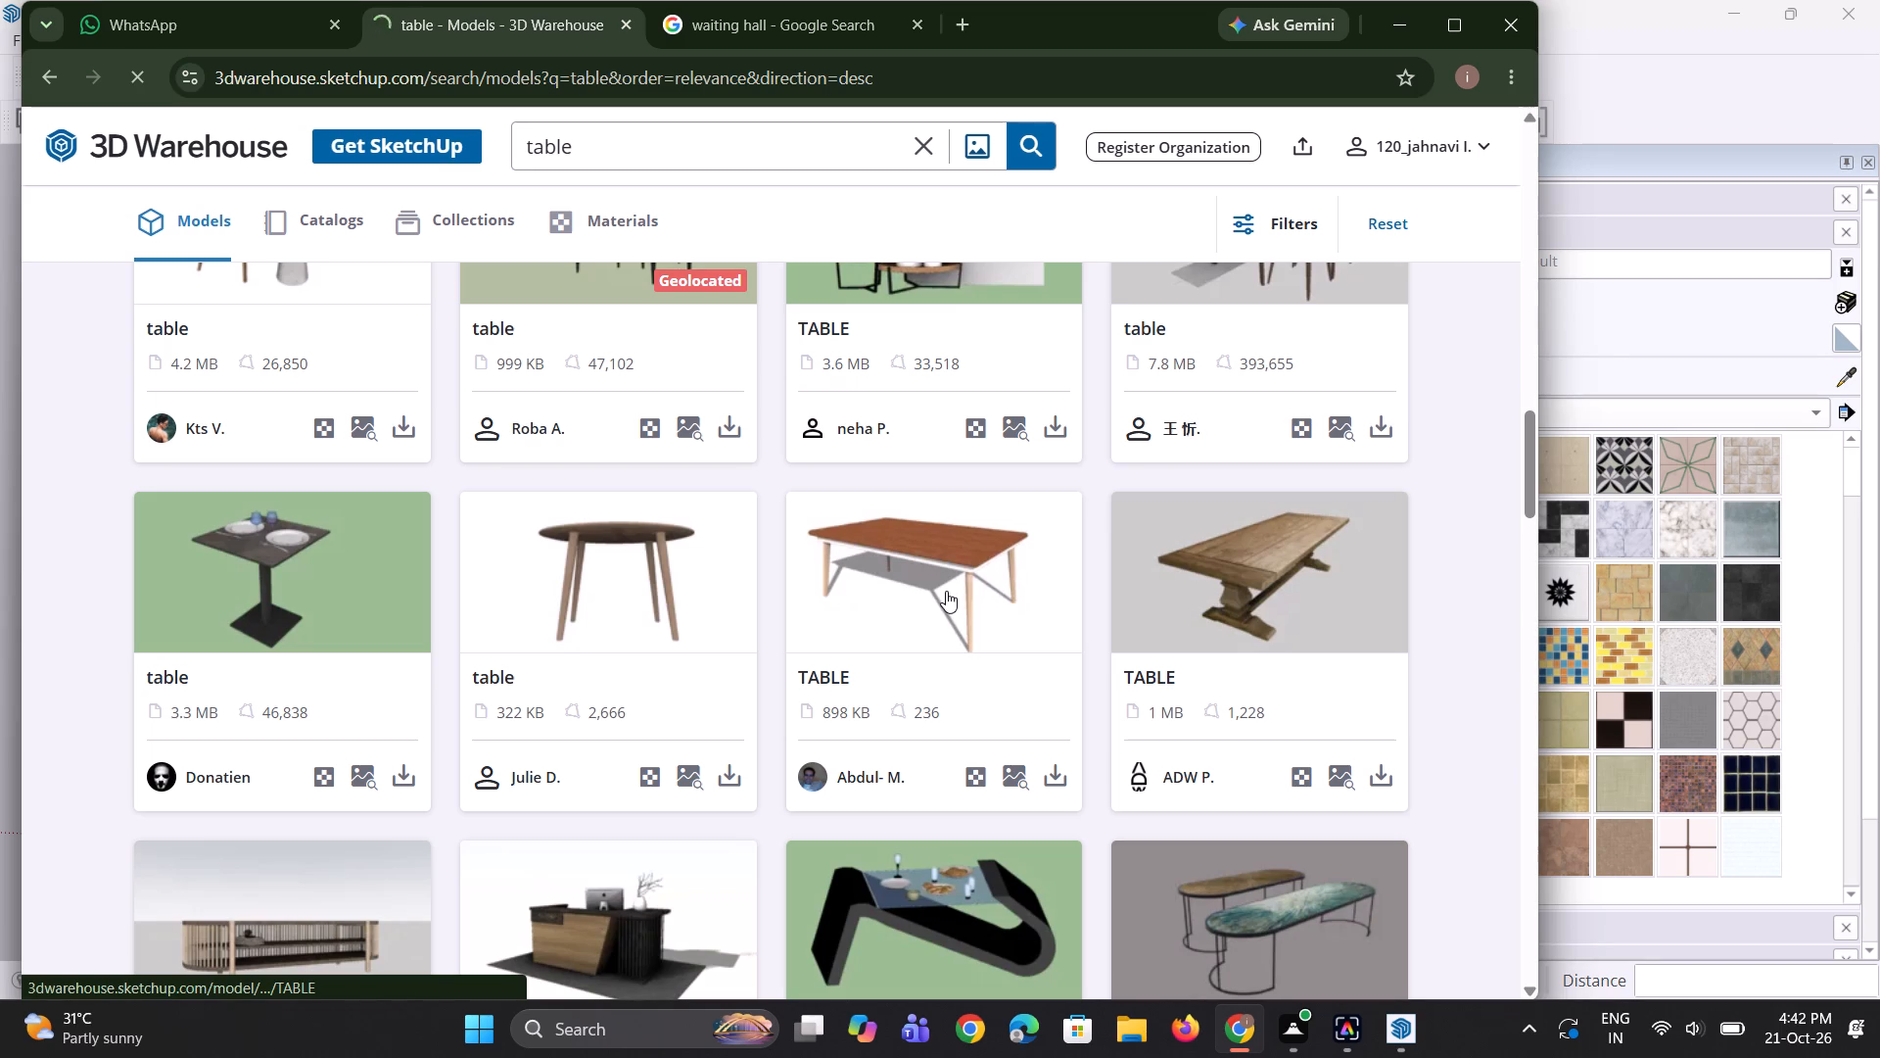
Browse further down the table results to examine other table models for the waiting hall.
scroll(897, 593, down, 3)
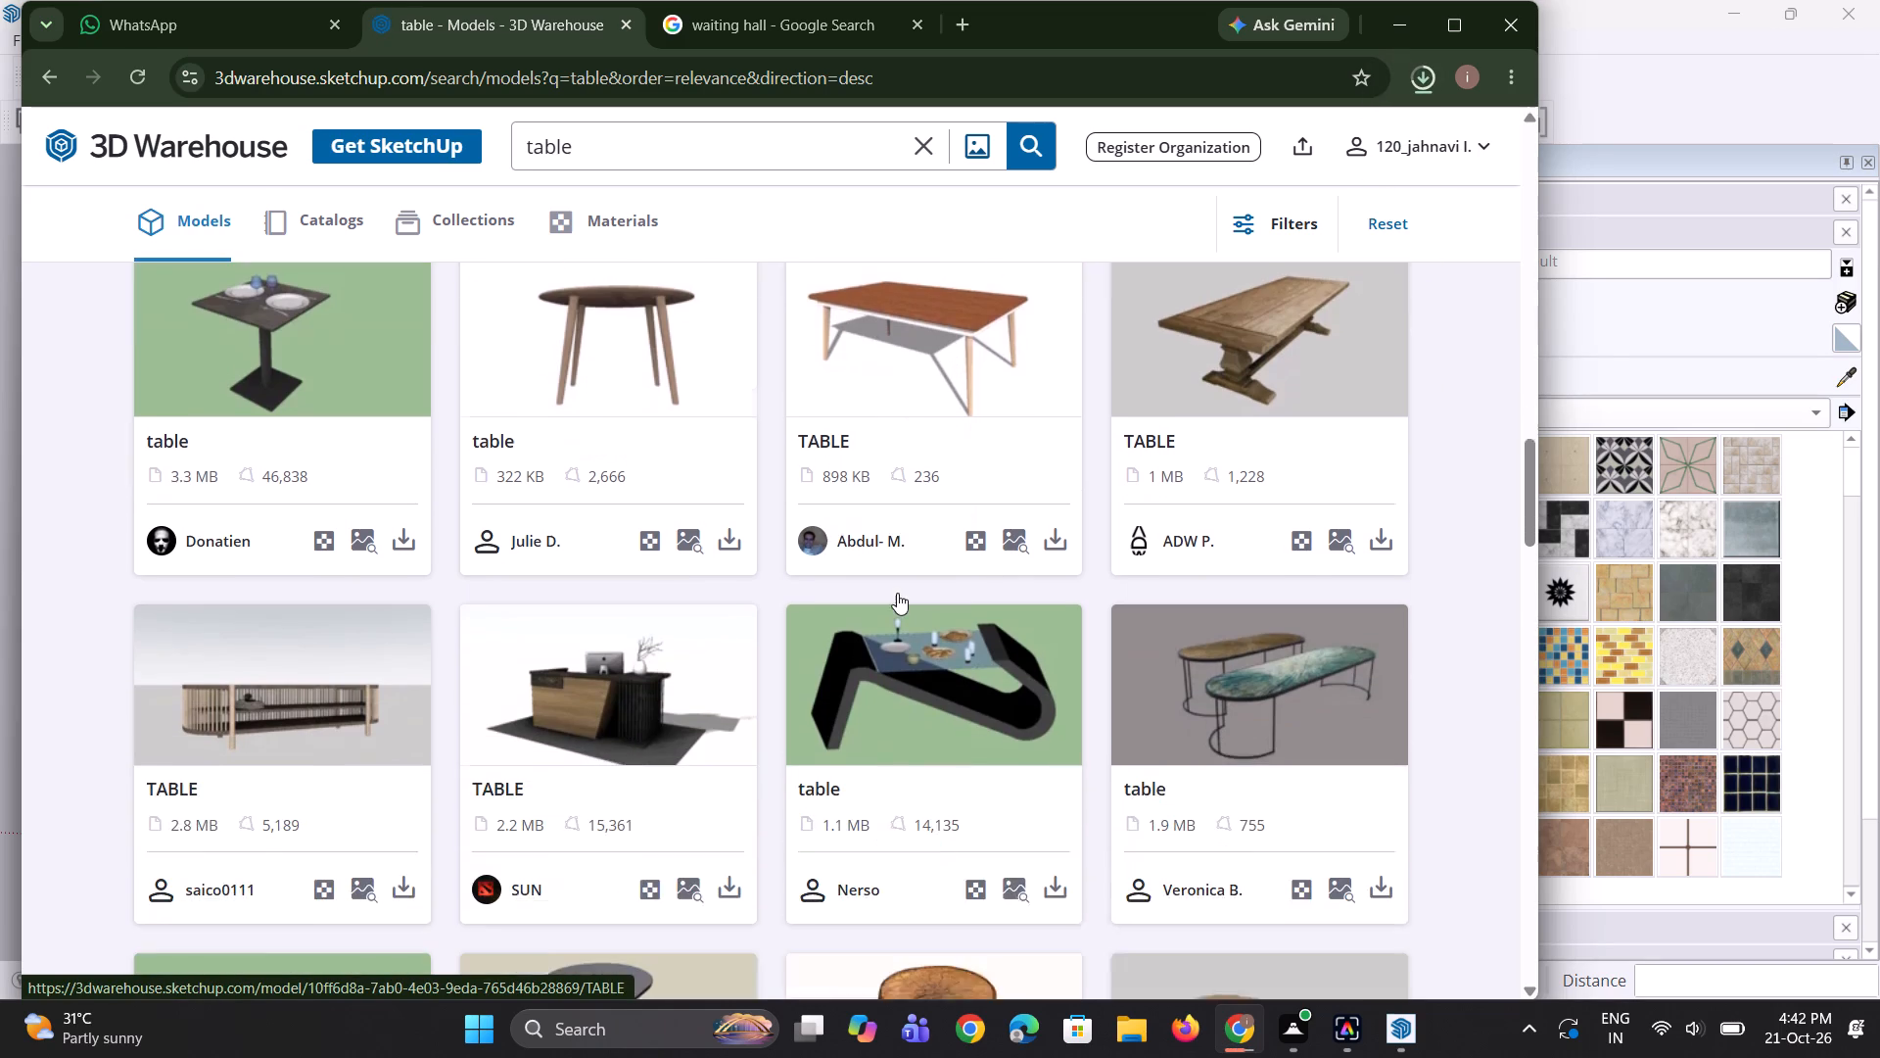
scroll(897, 593, down, 3)
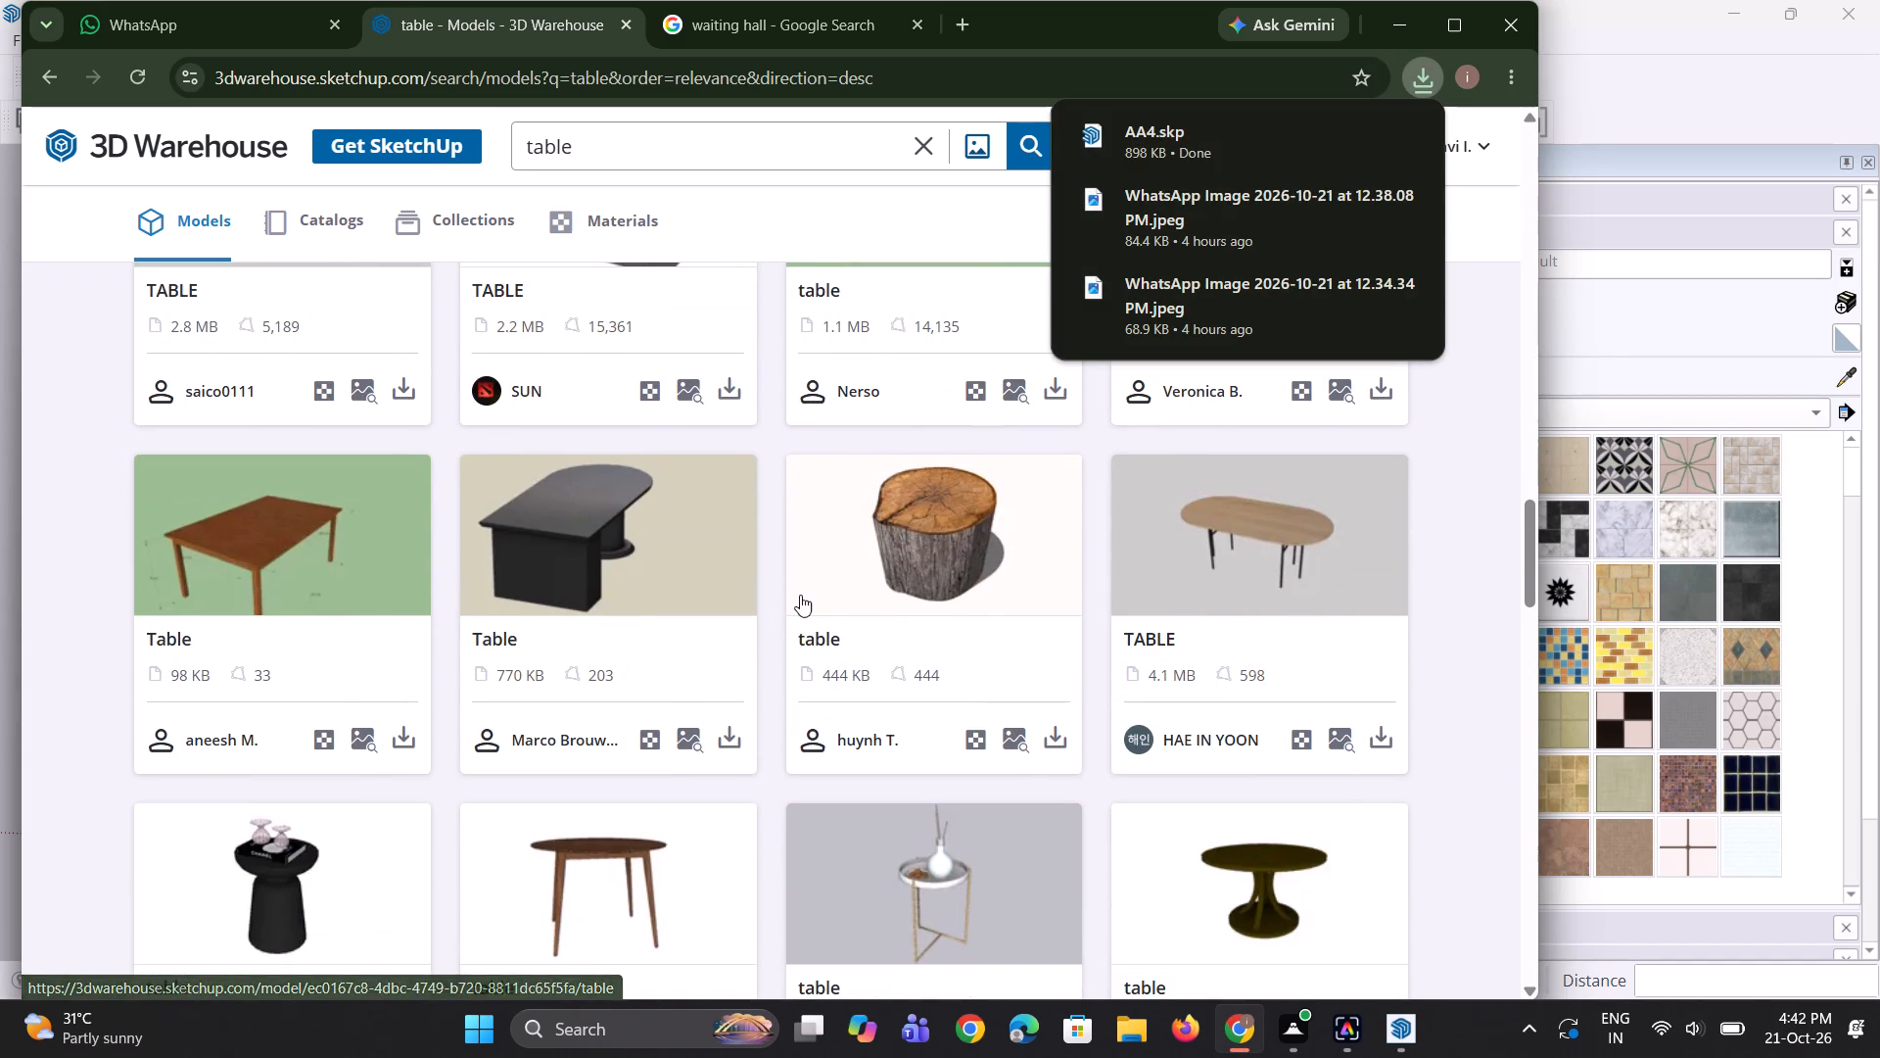
scroll(806, 595, down, 5)
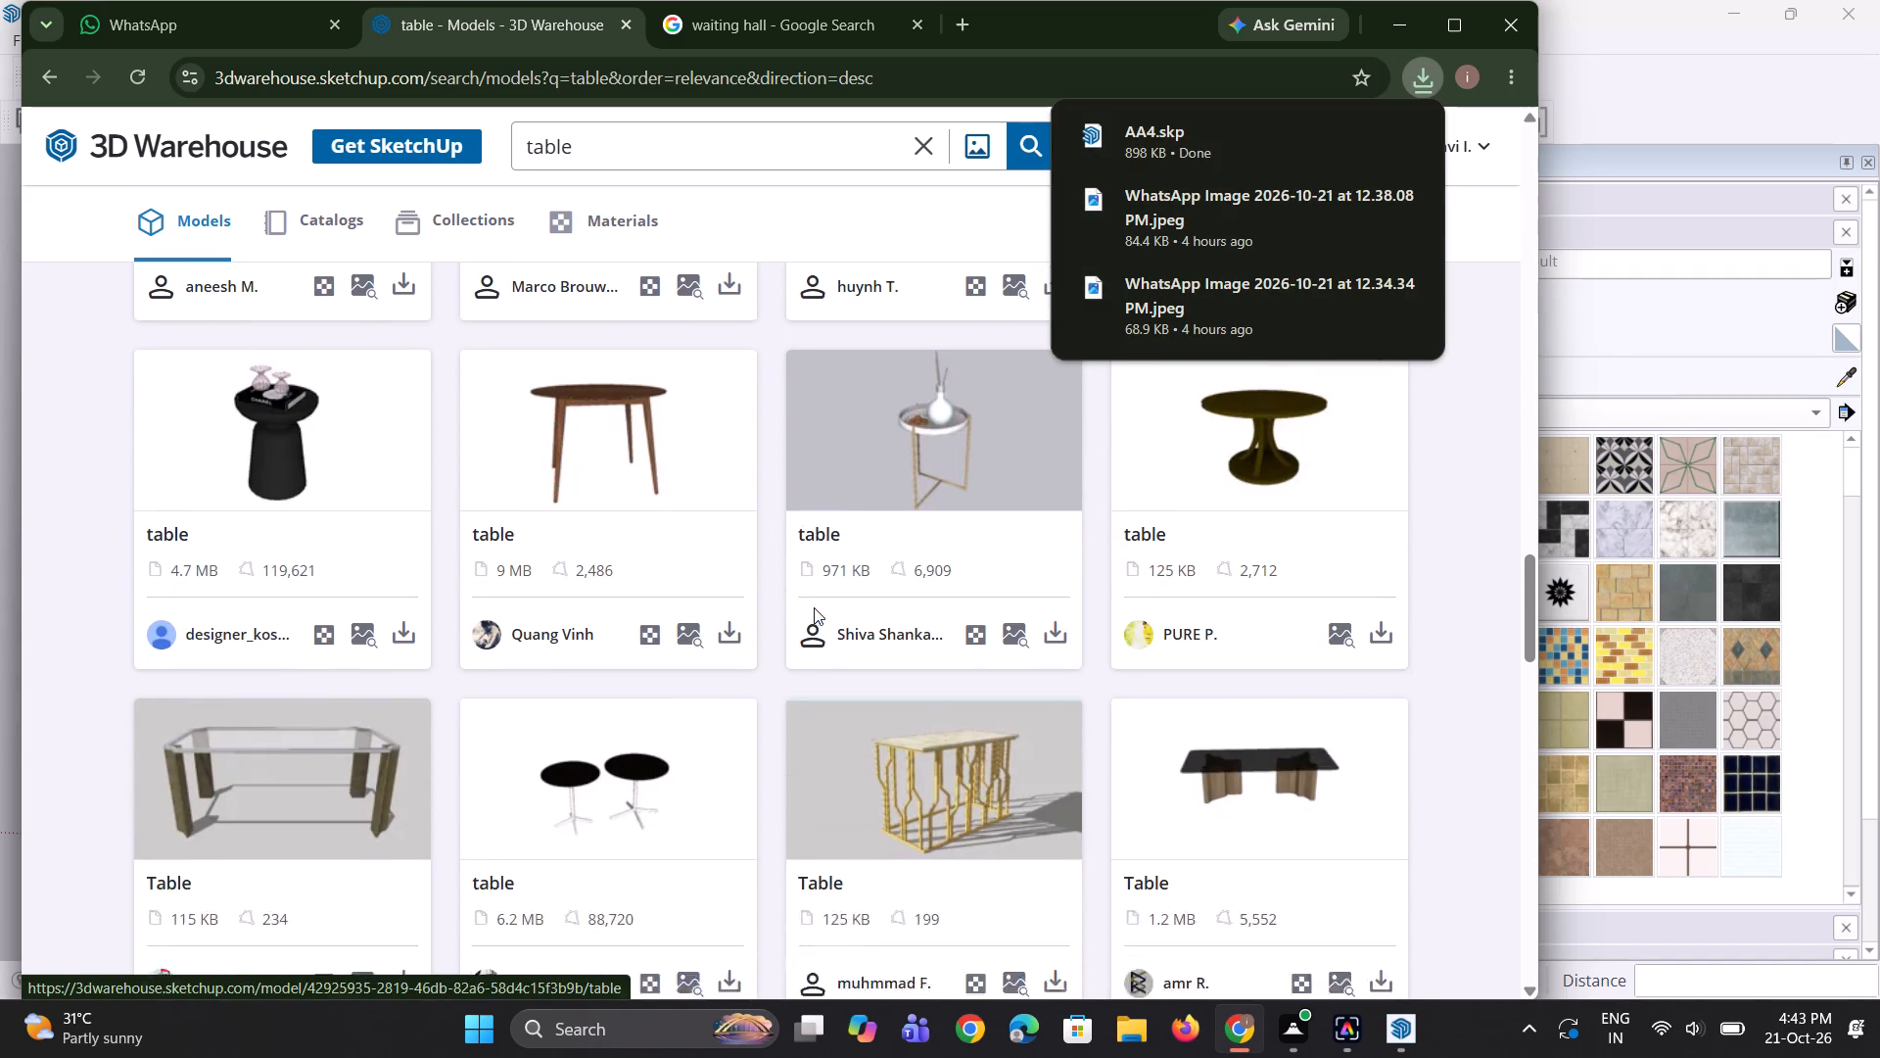
scroll(814, 607, down, 4)
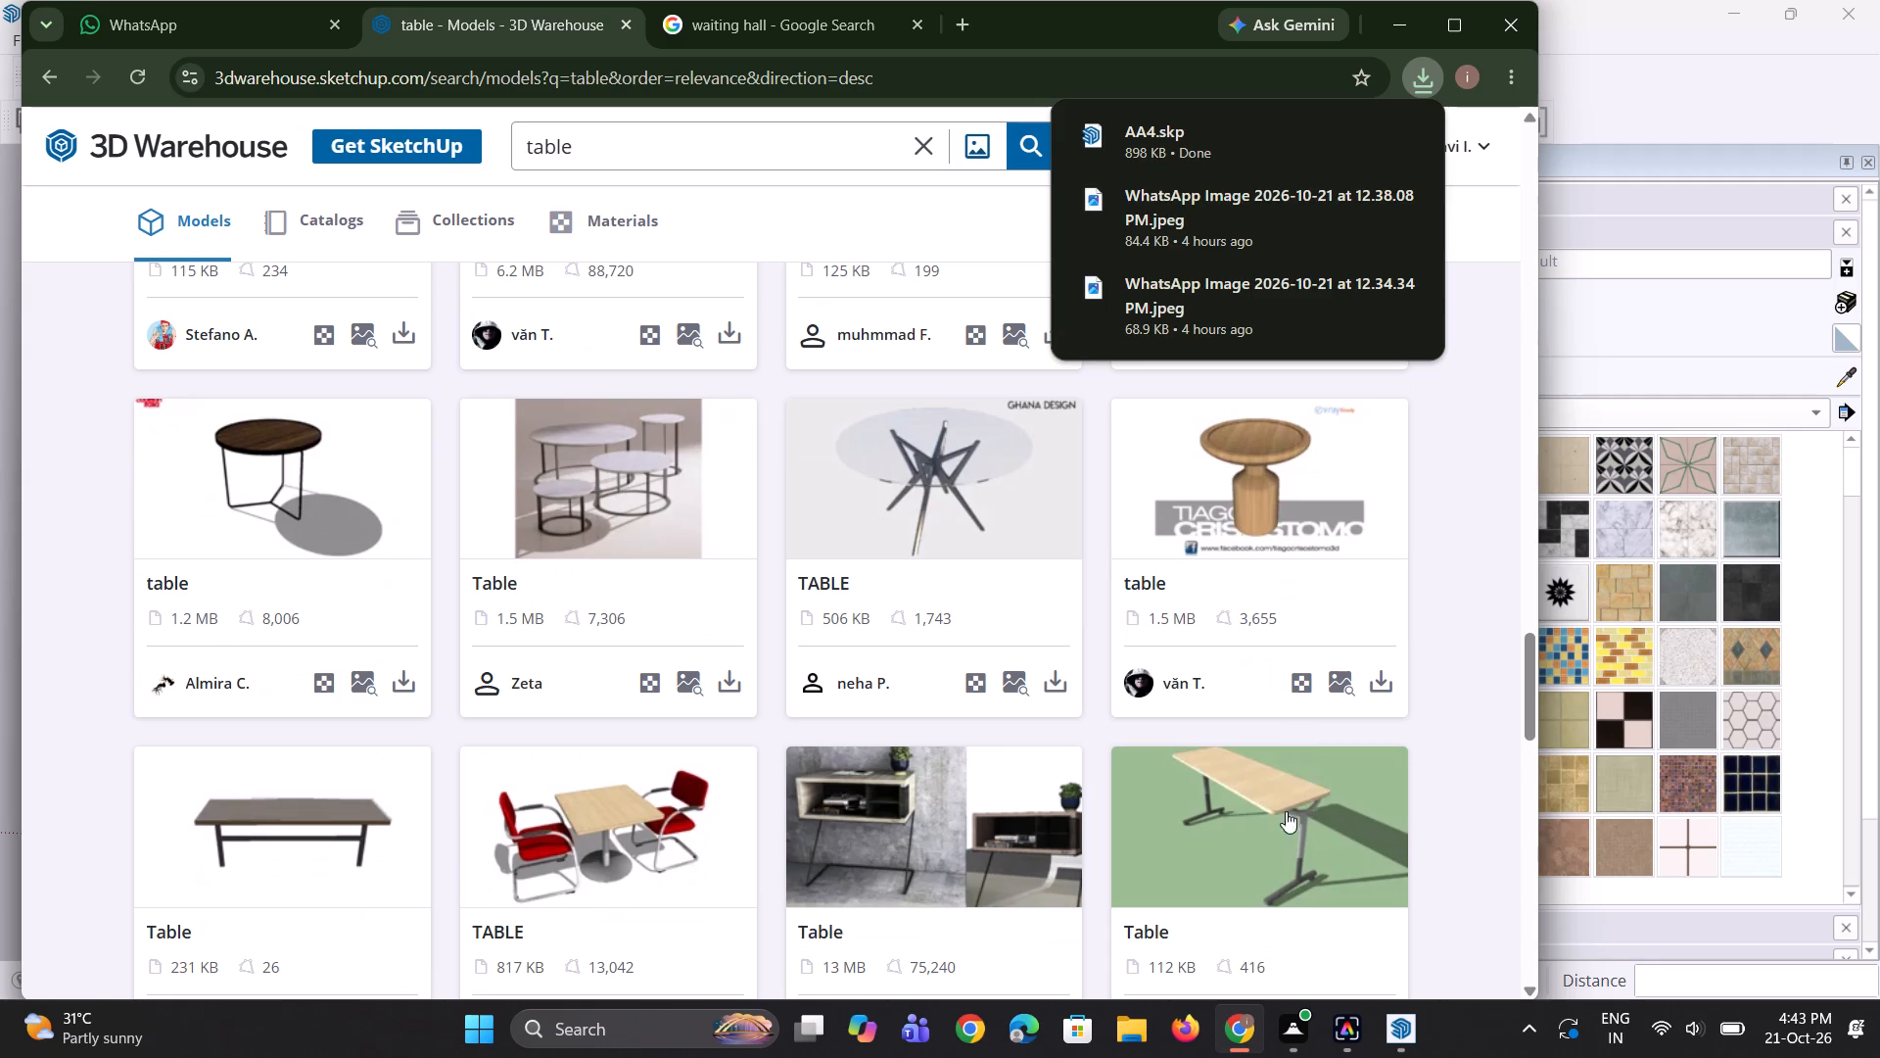
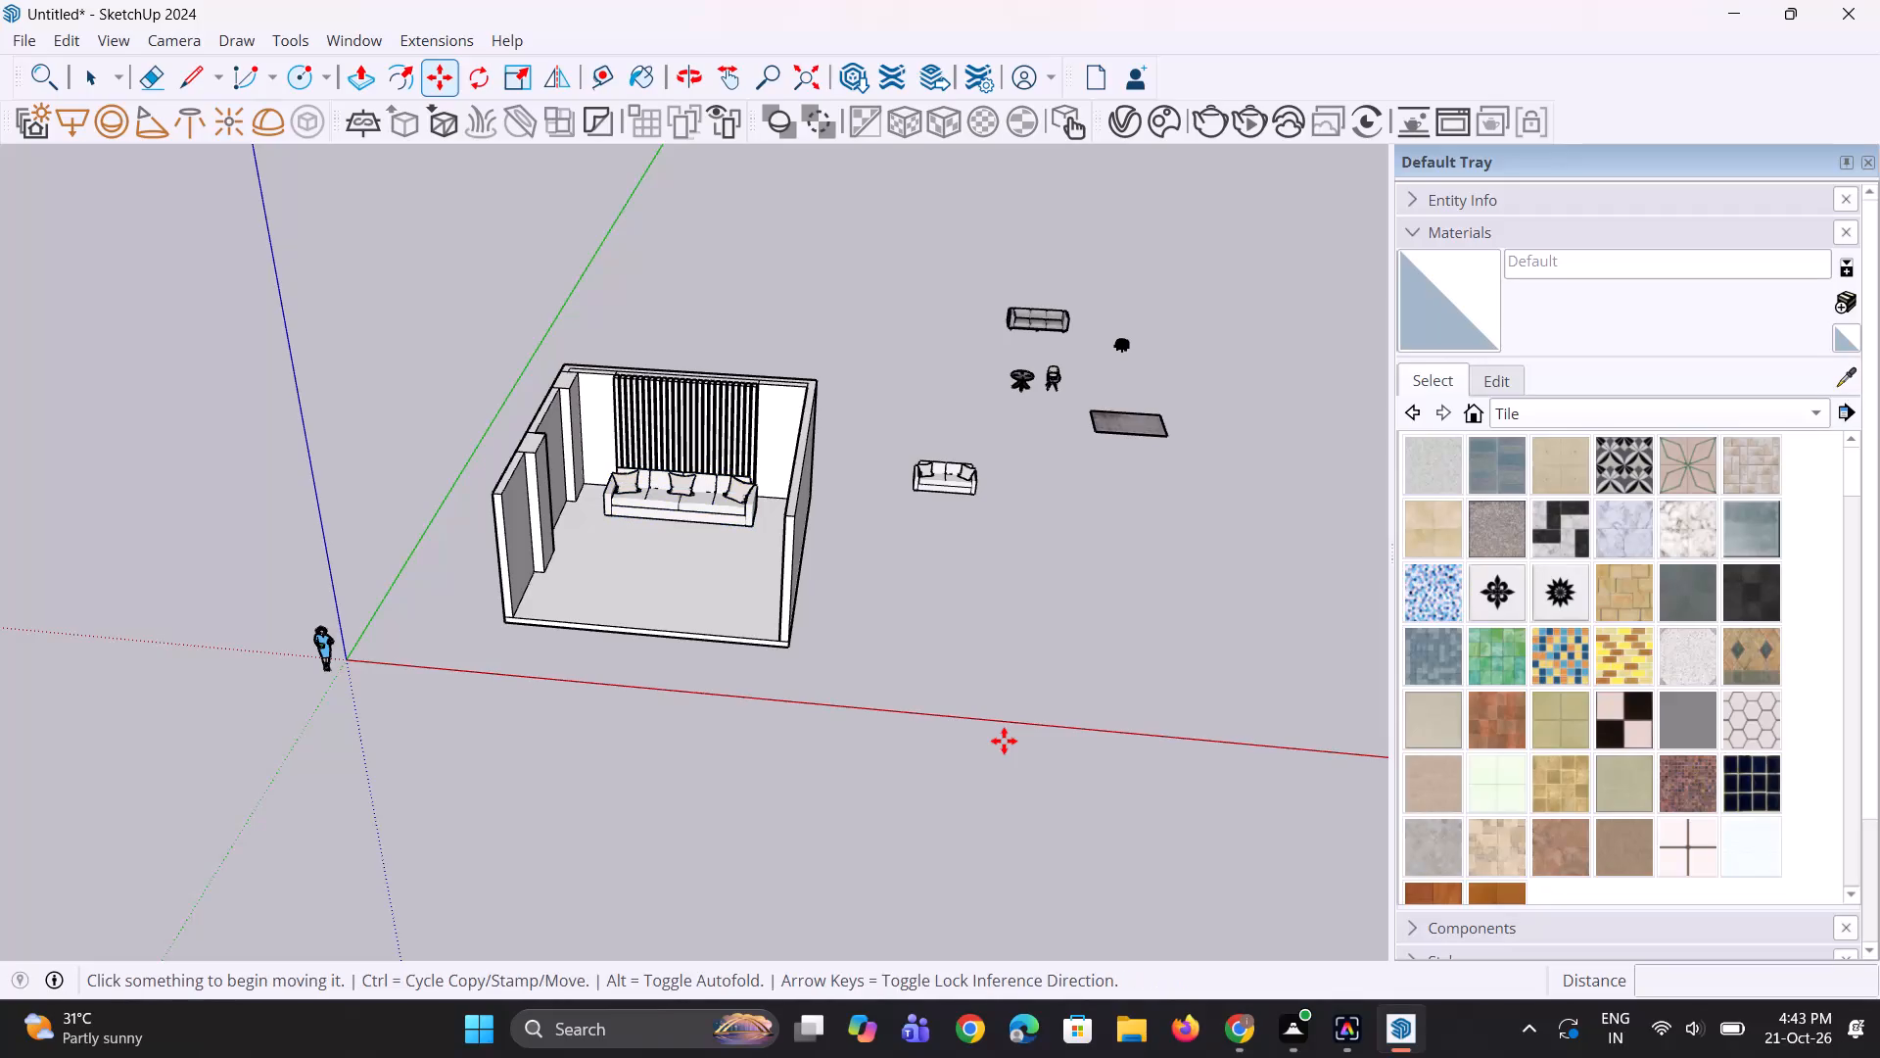
Push the inner face of the plain wall opposite the columns outward by 1' to remove that wall.
key(space)
key(space)
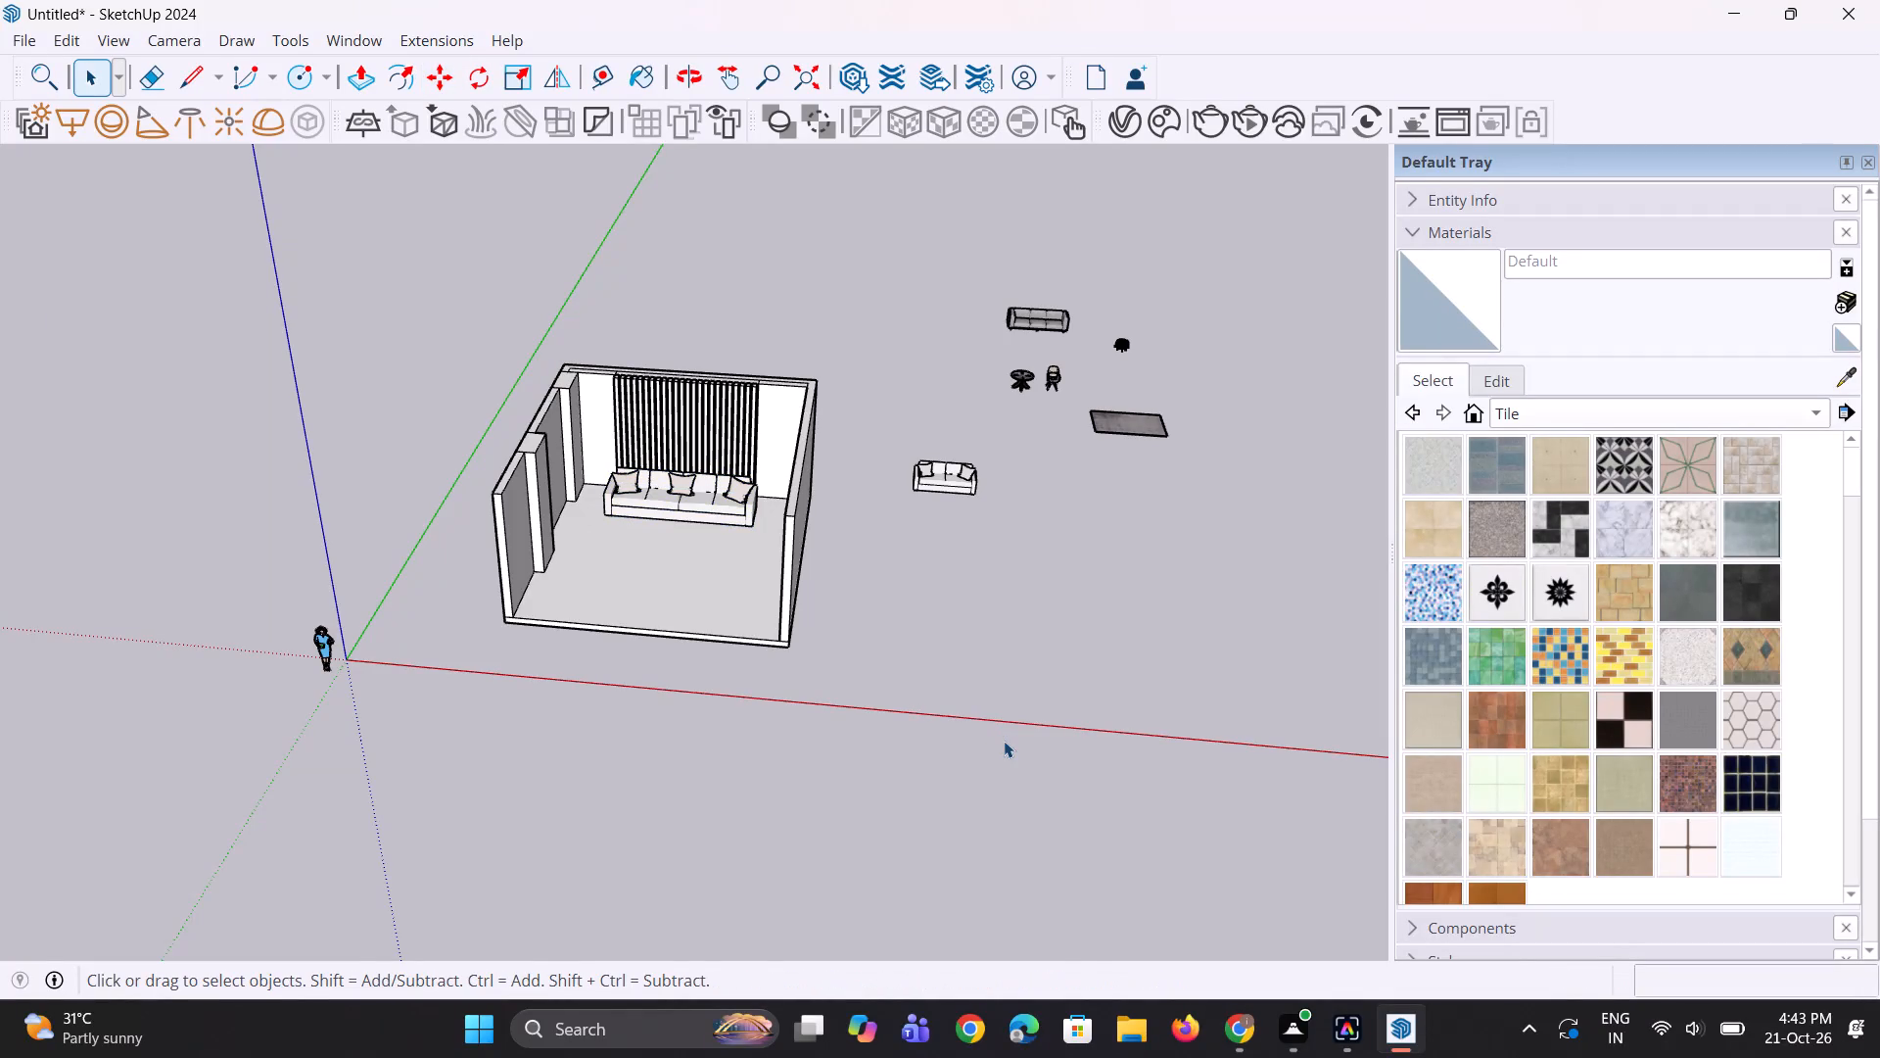
key(space)
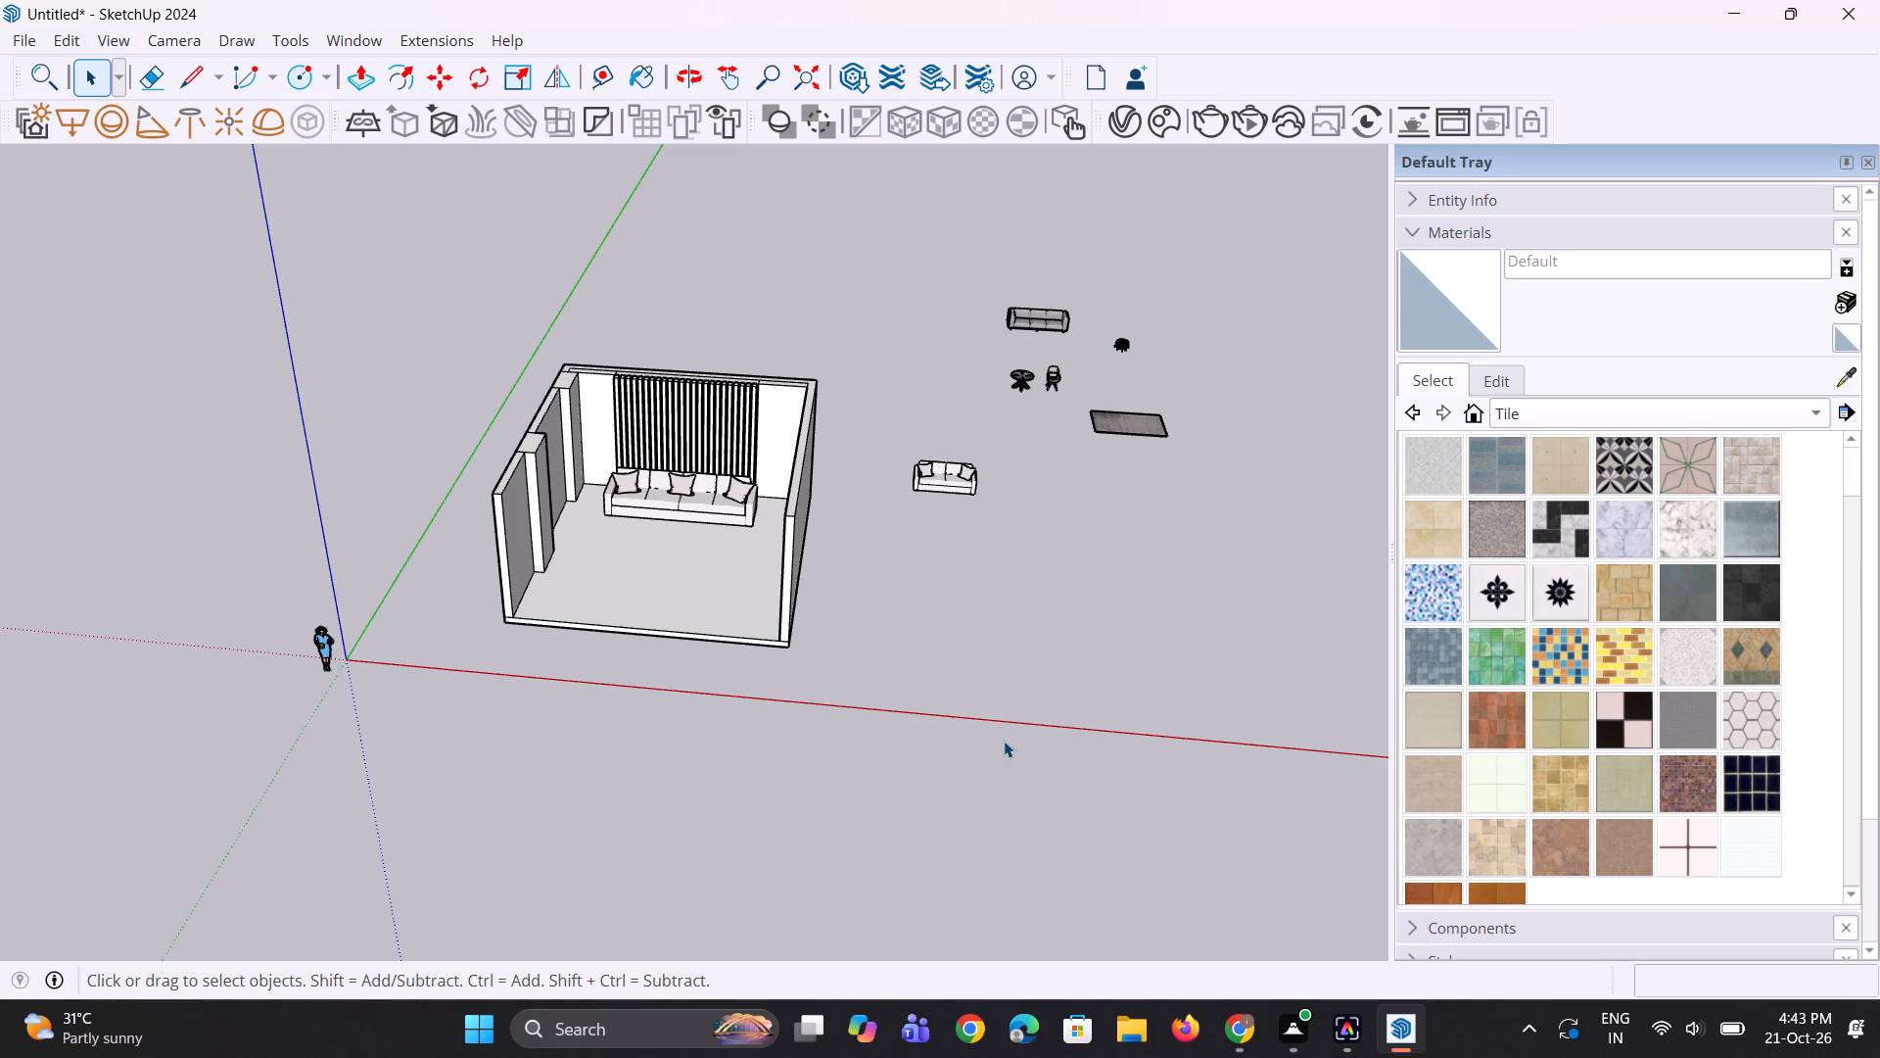
scroll(804, 622, down, 4)
middle_drag(782, 662, 510, 731)
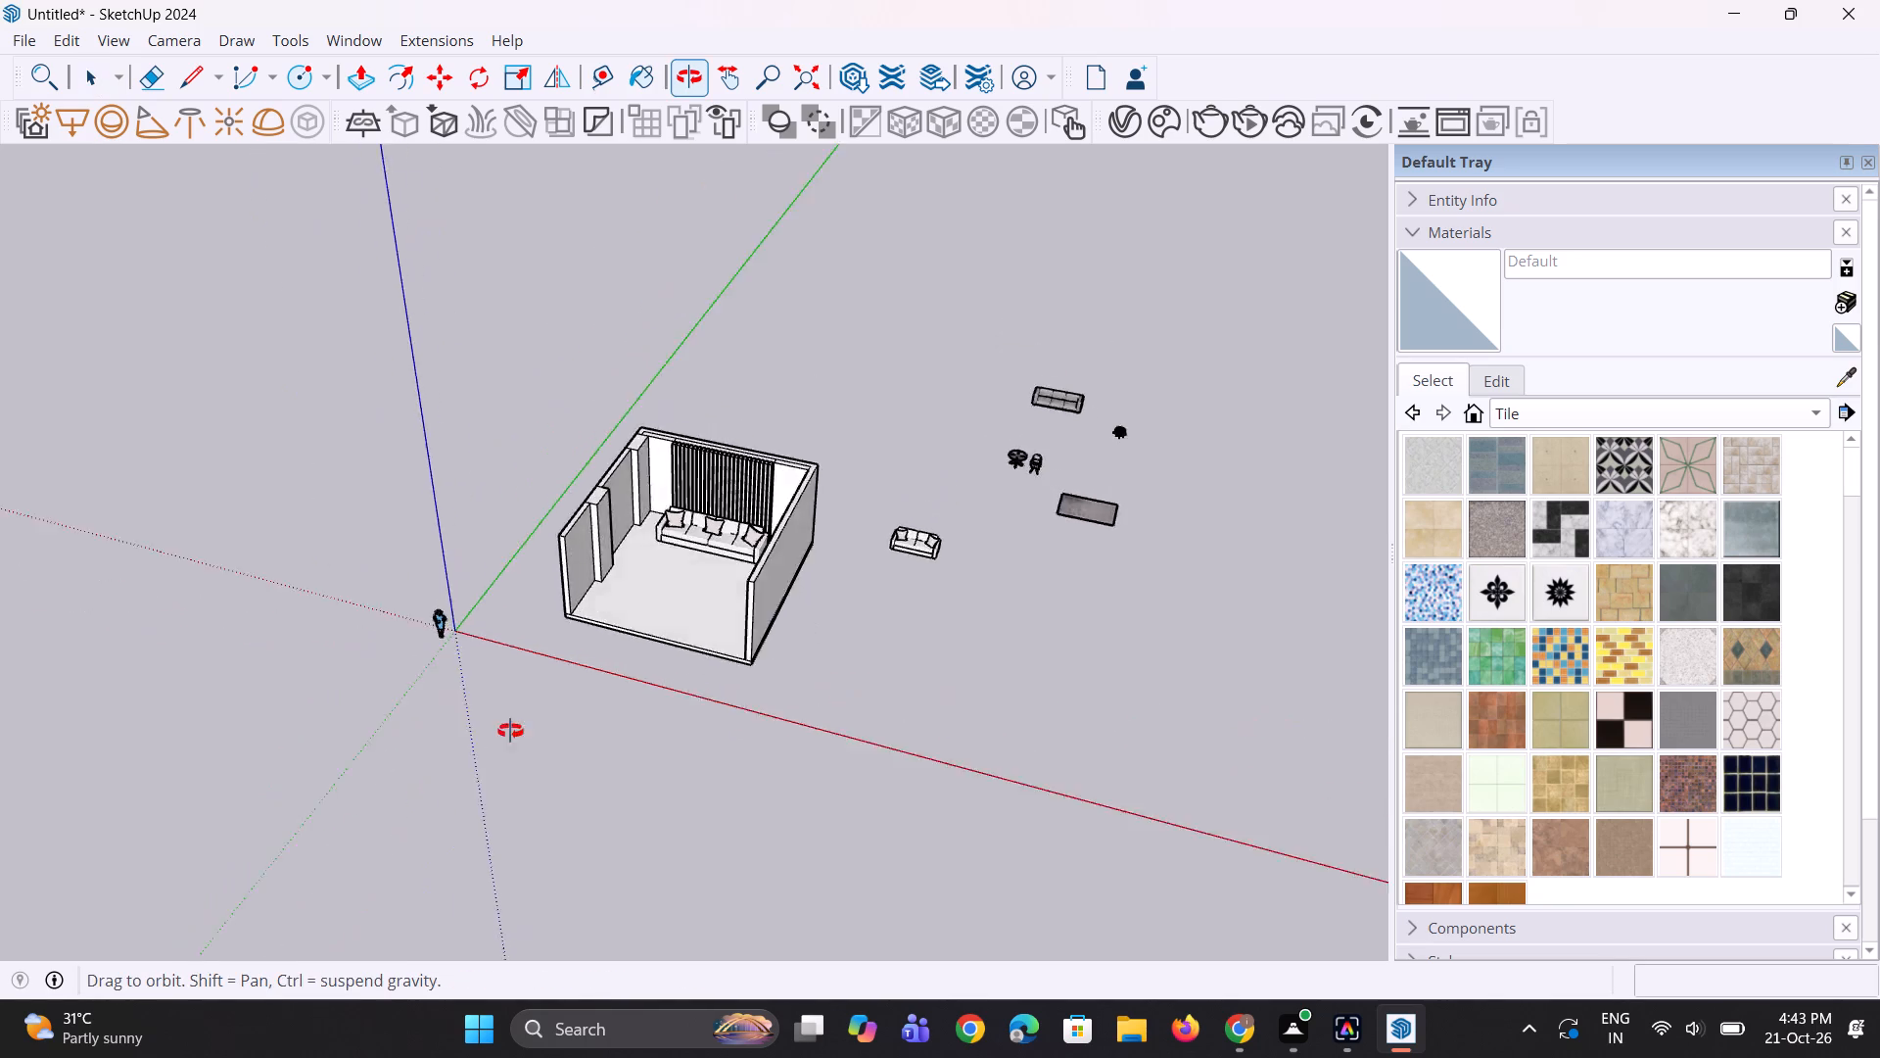
middle_drag(510, 731, 498, 783)
scroll(660, 496, up, 13)
middle_drag(562, 598, 730, 782)
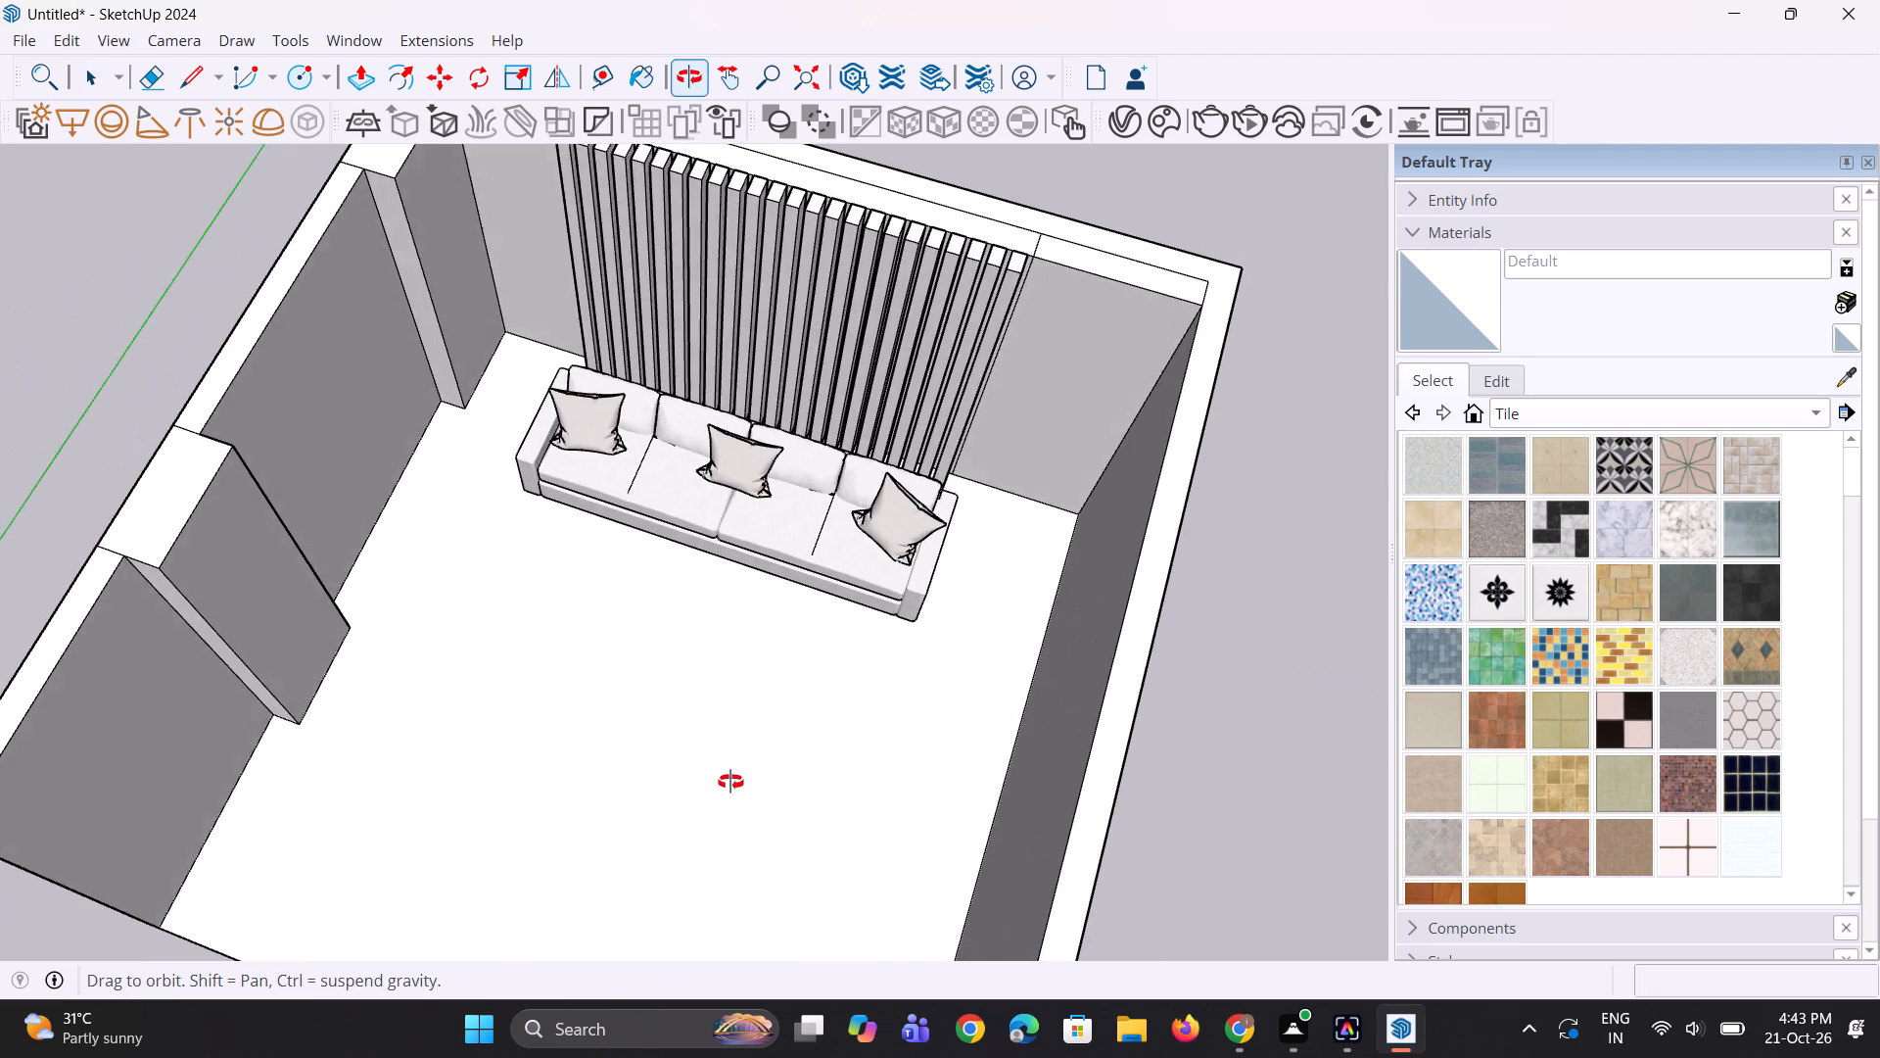
middle_drag(730, 782, 778, 588)
scroll(779, 588, down, 5)
middle_drag(786, 590, 970, 583)
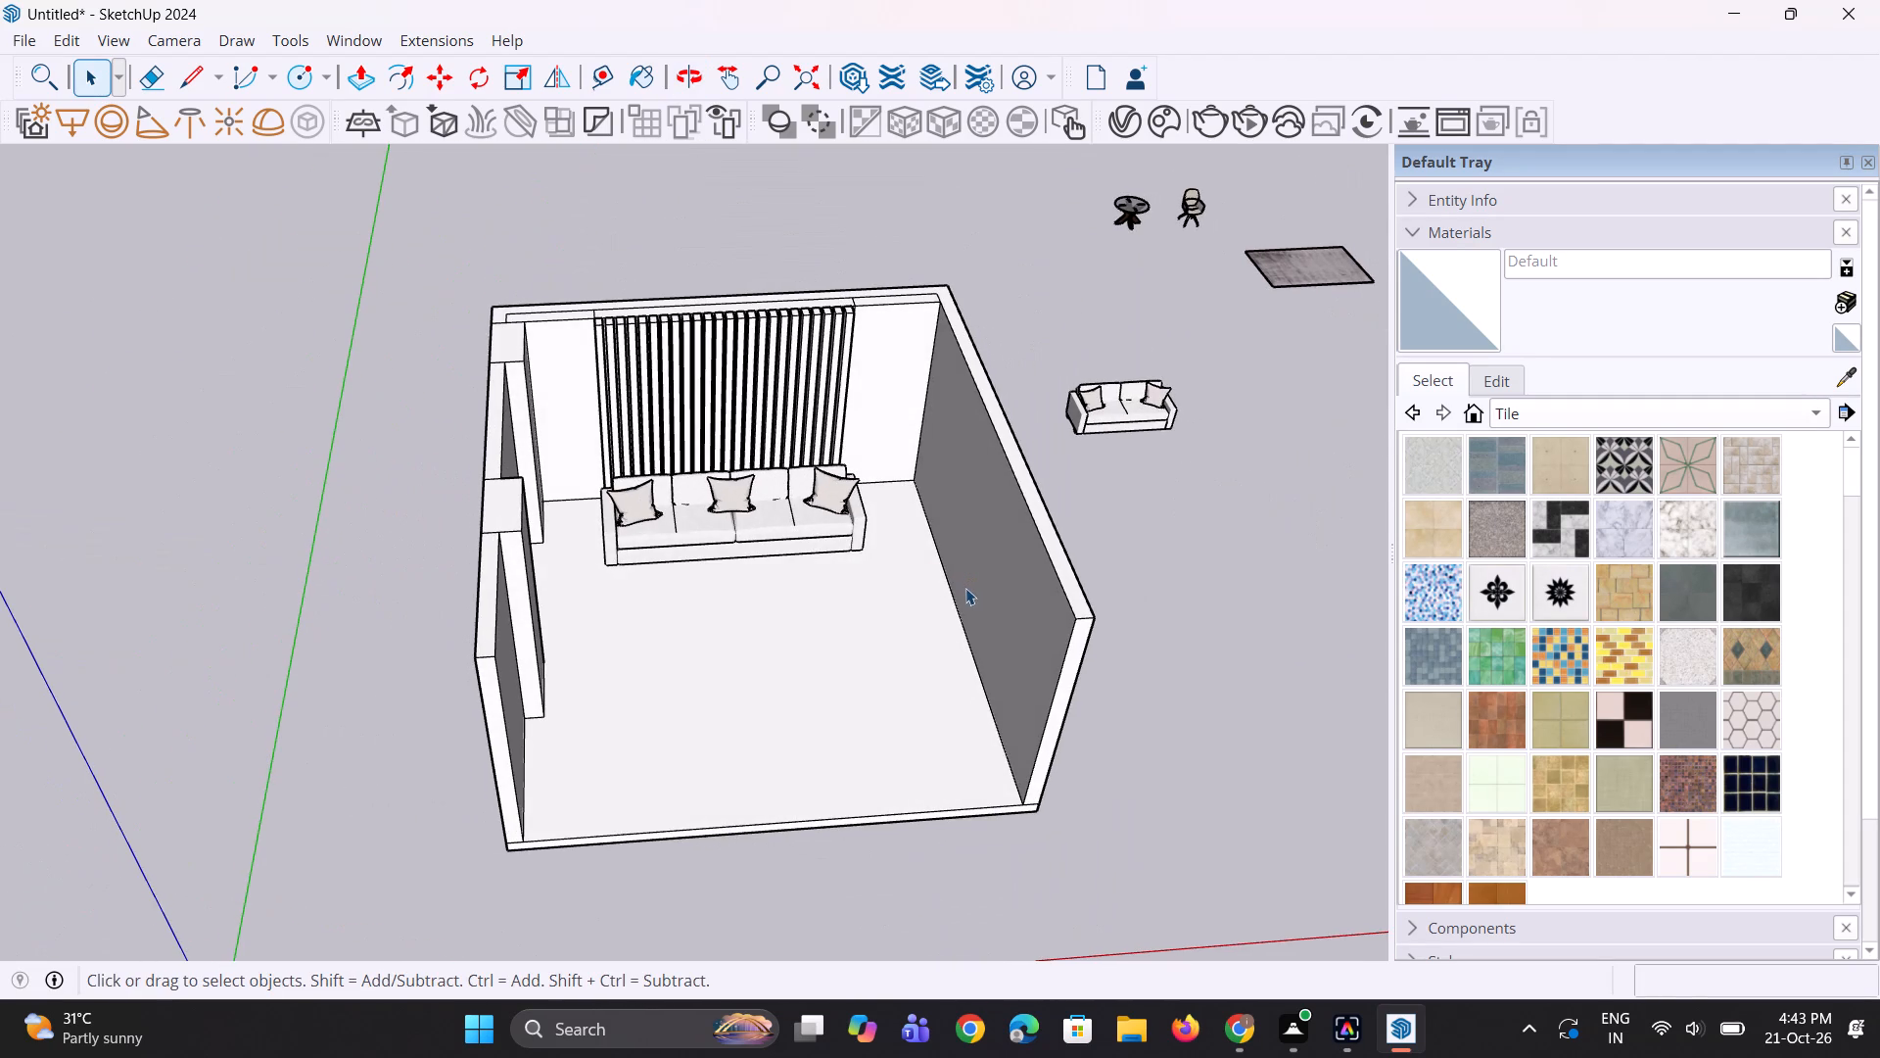
scroll(965, 588, up, 2)
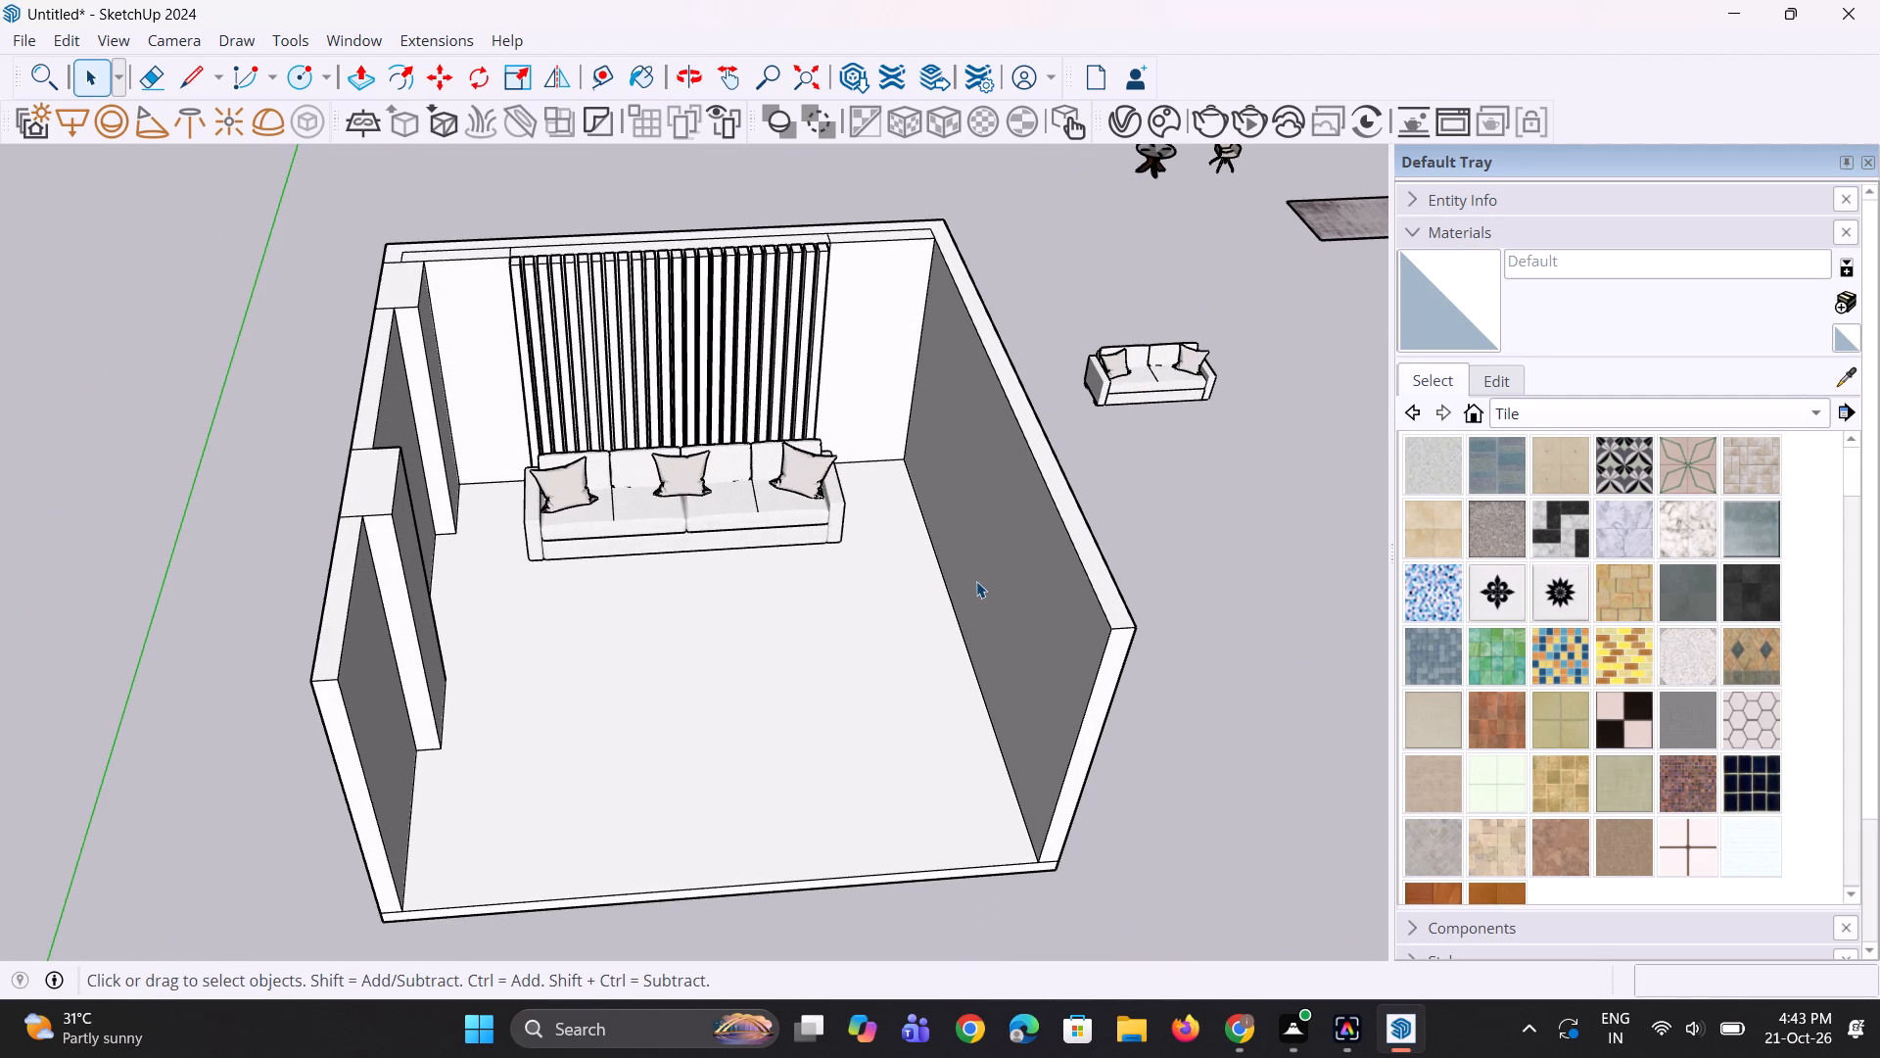
scroll(1125, 596, up, 2)
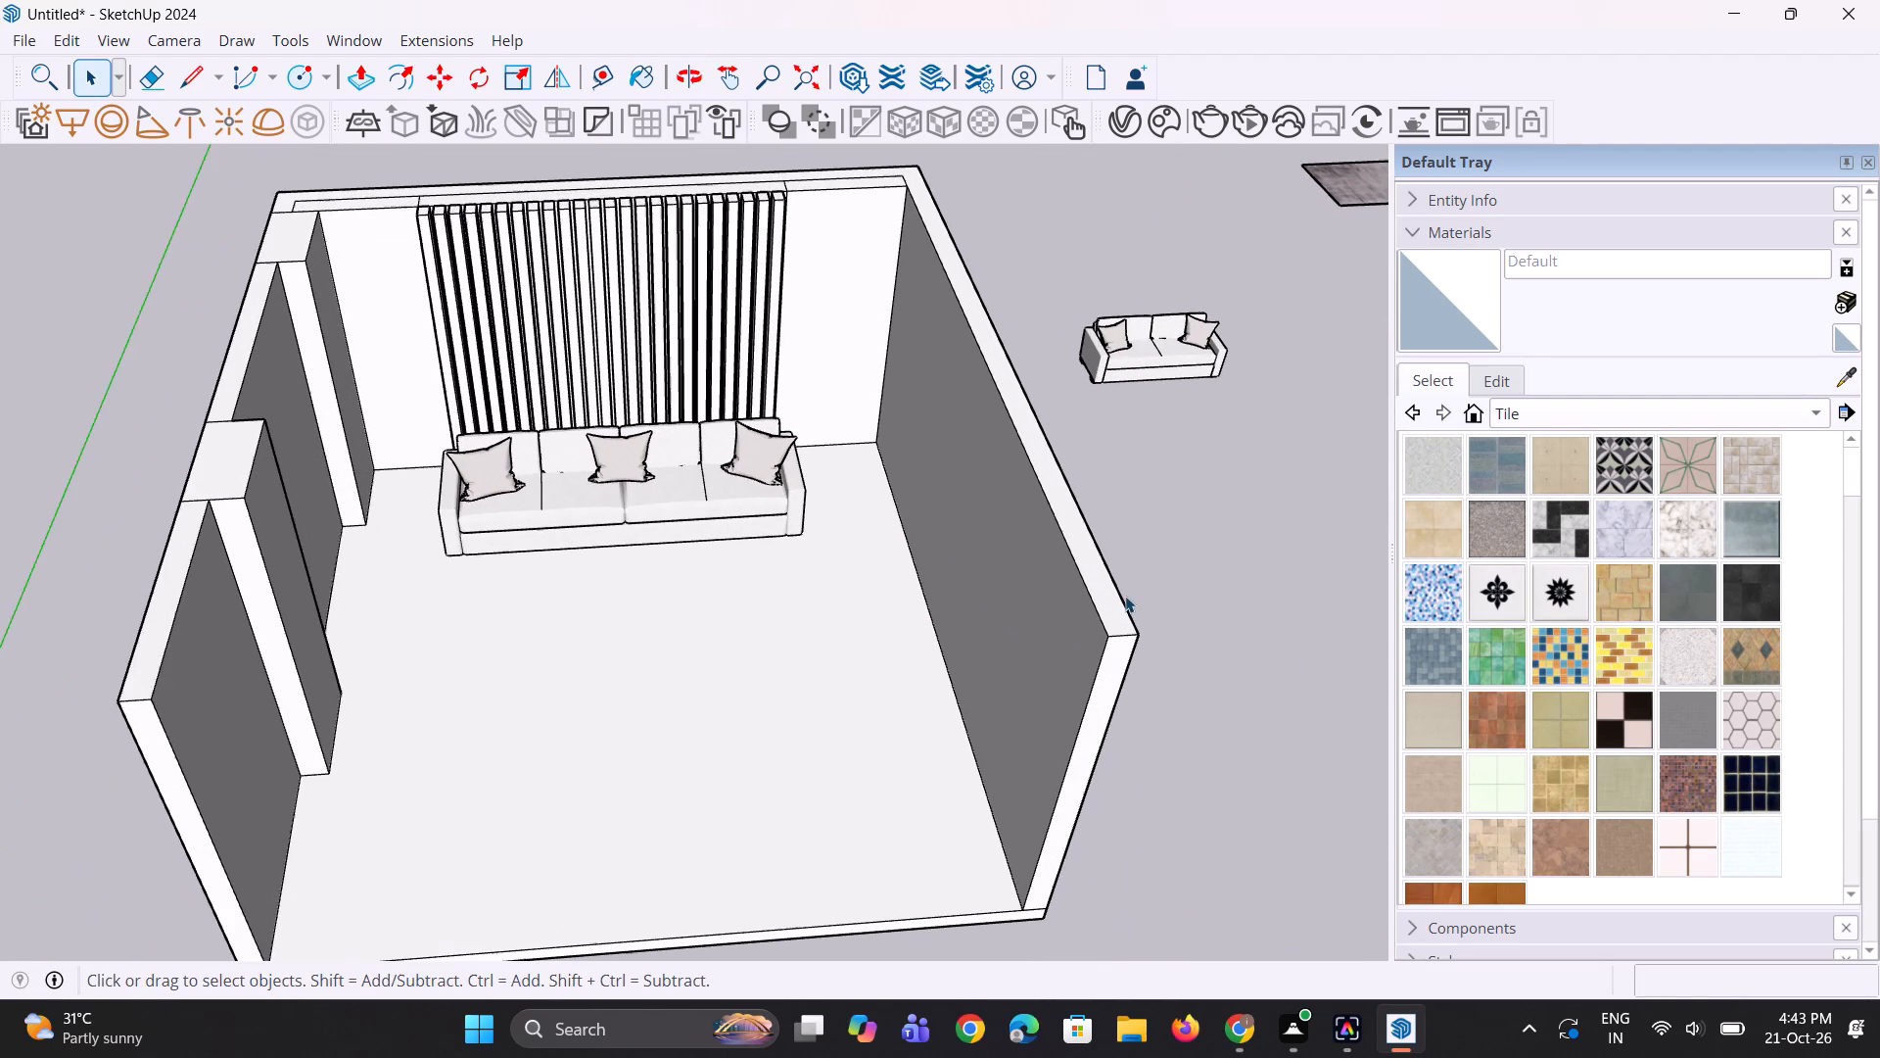
scroll(1070, 601, up, 2)
middle_drag(1000, 711, 936, 695)
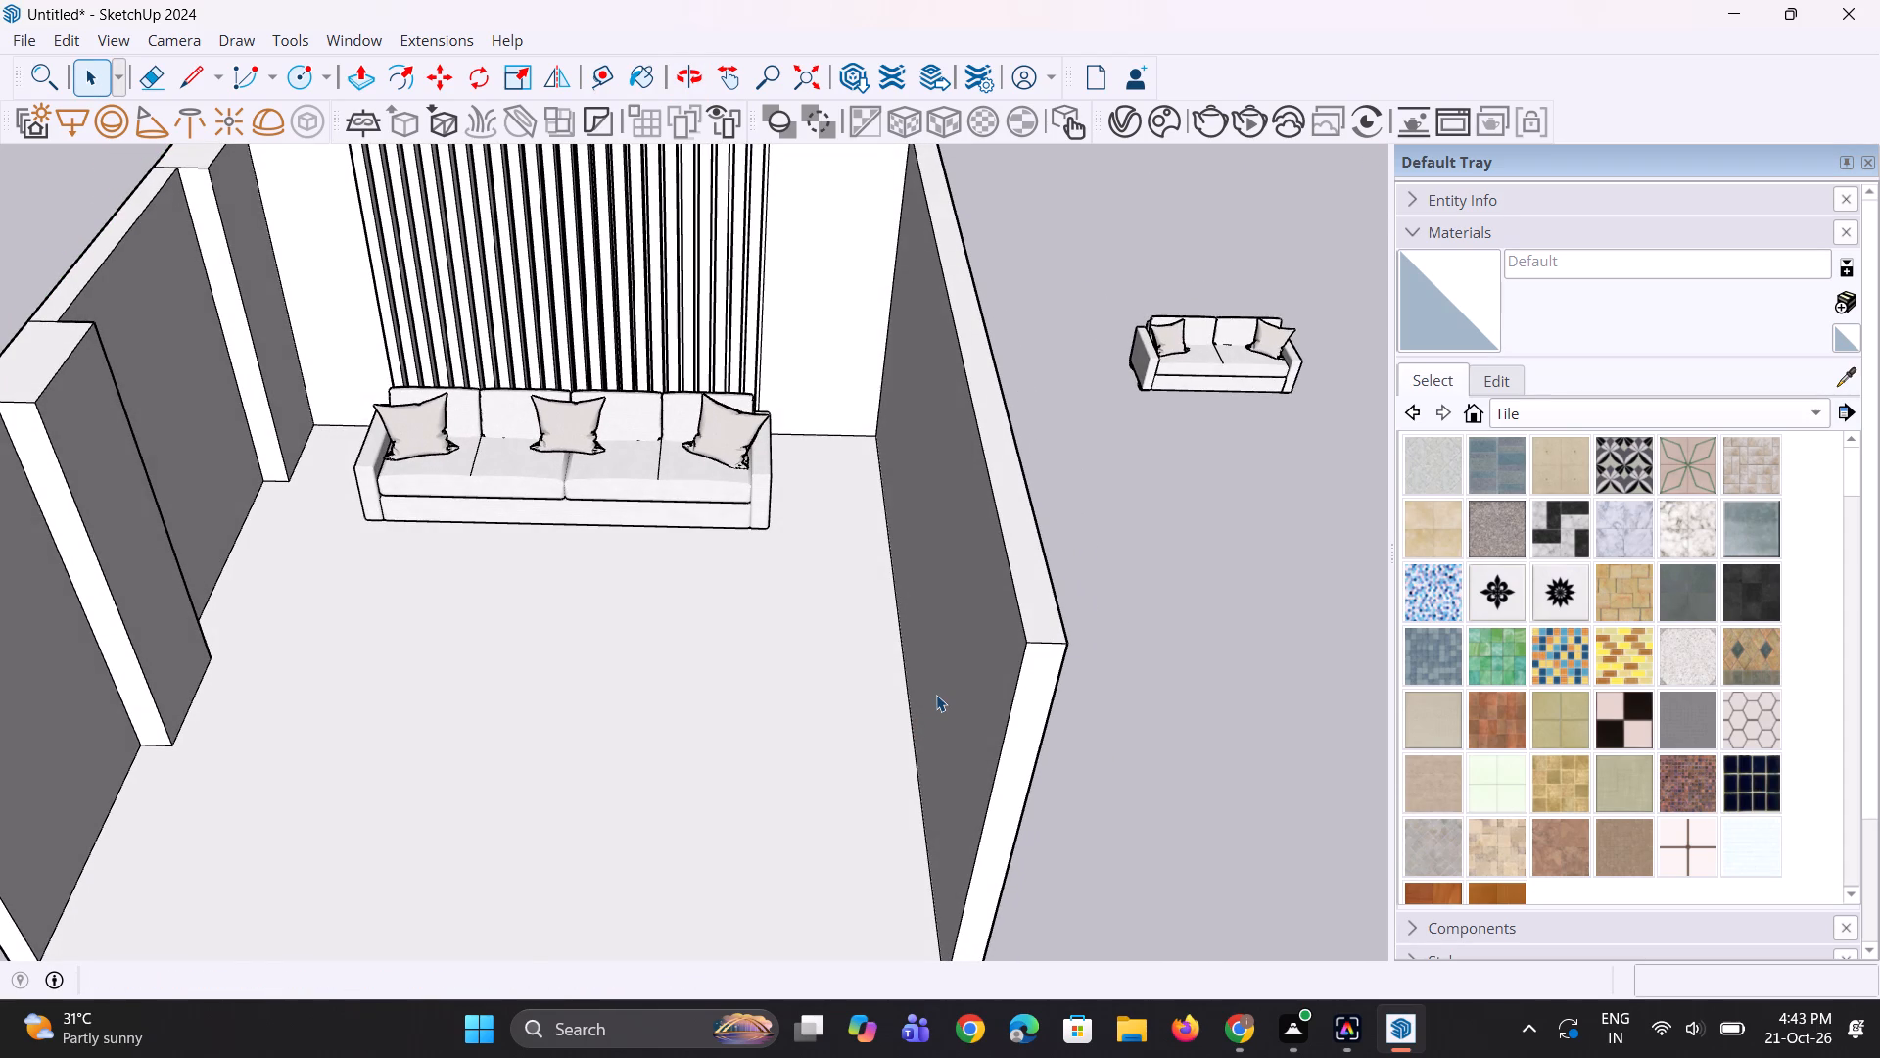
key(p)
click(953, 667)
click(1043, 576)
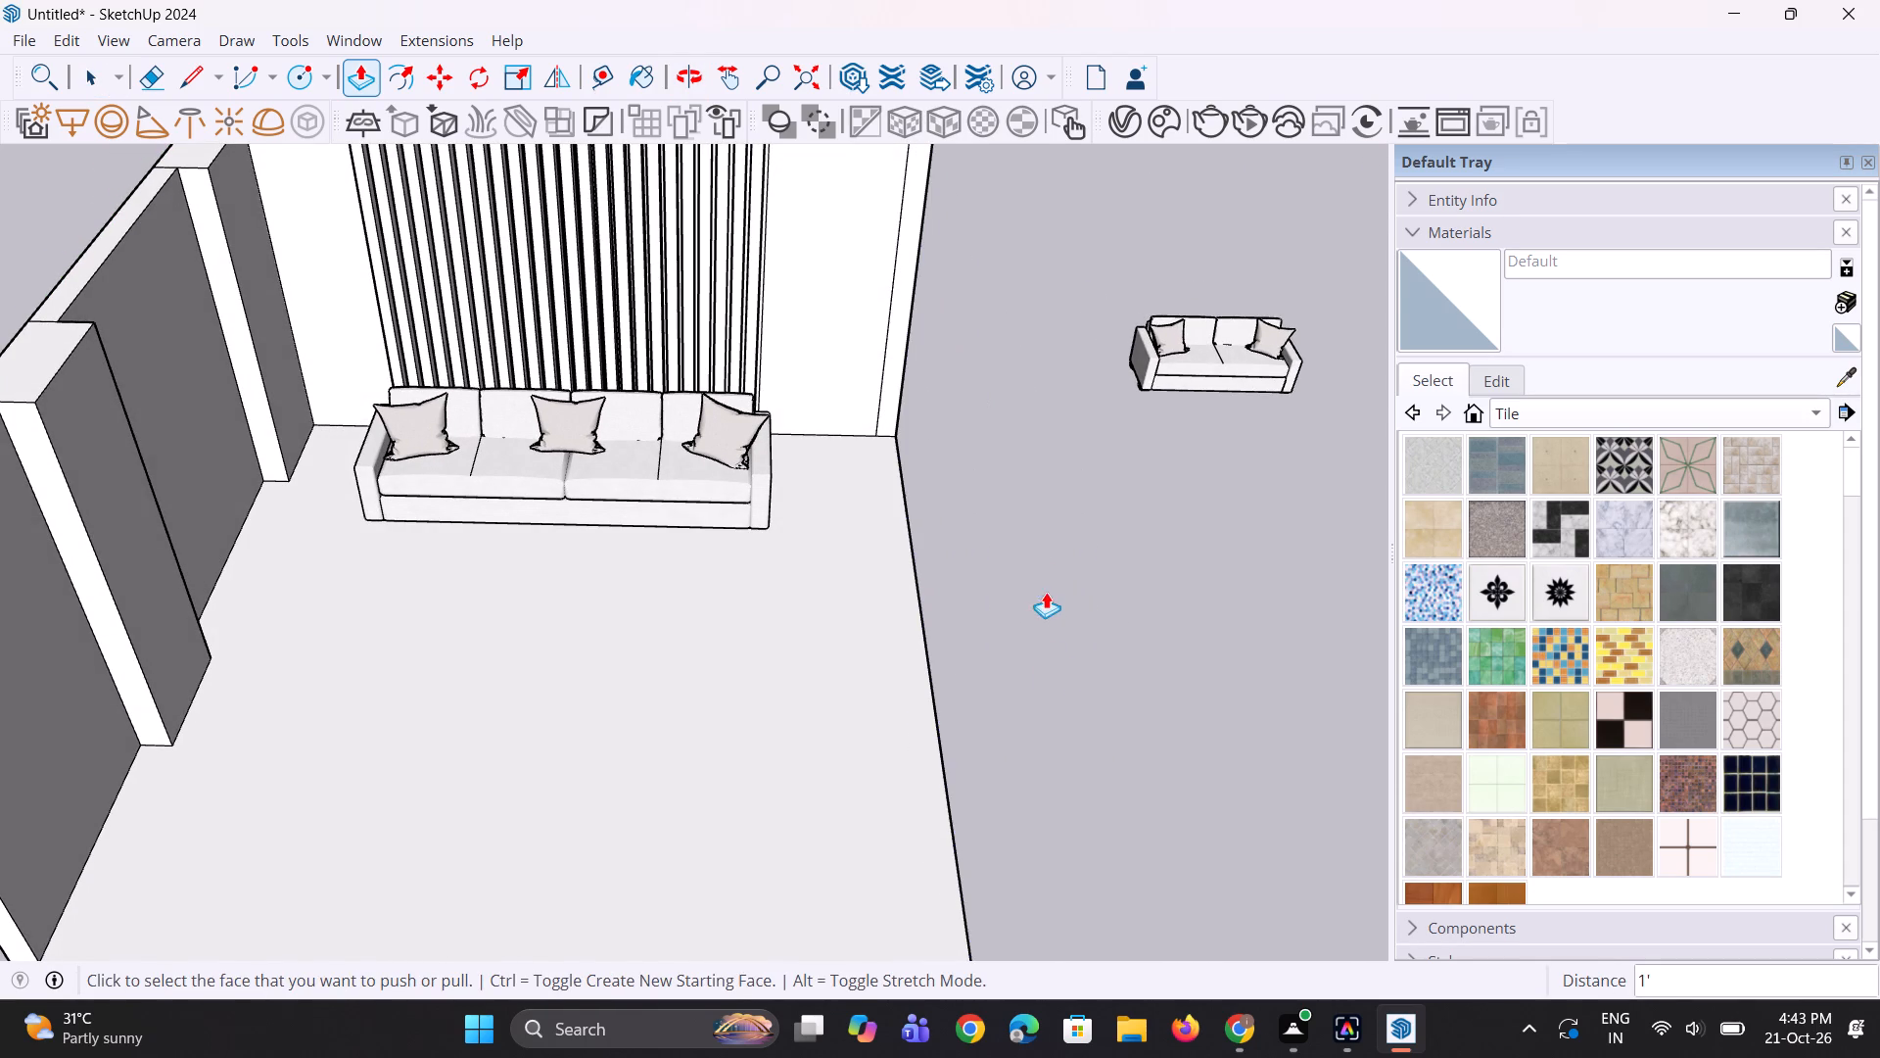
Import the AA4 table model from Downloads and place it on the hall floor in front of the sofa.
middle_drag(1051, 669, 936, 660)
scroll(905, 516, down, 6)
middle_drag(709, 664, 509, 706)
scroll(543, 756, up, 2)
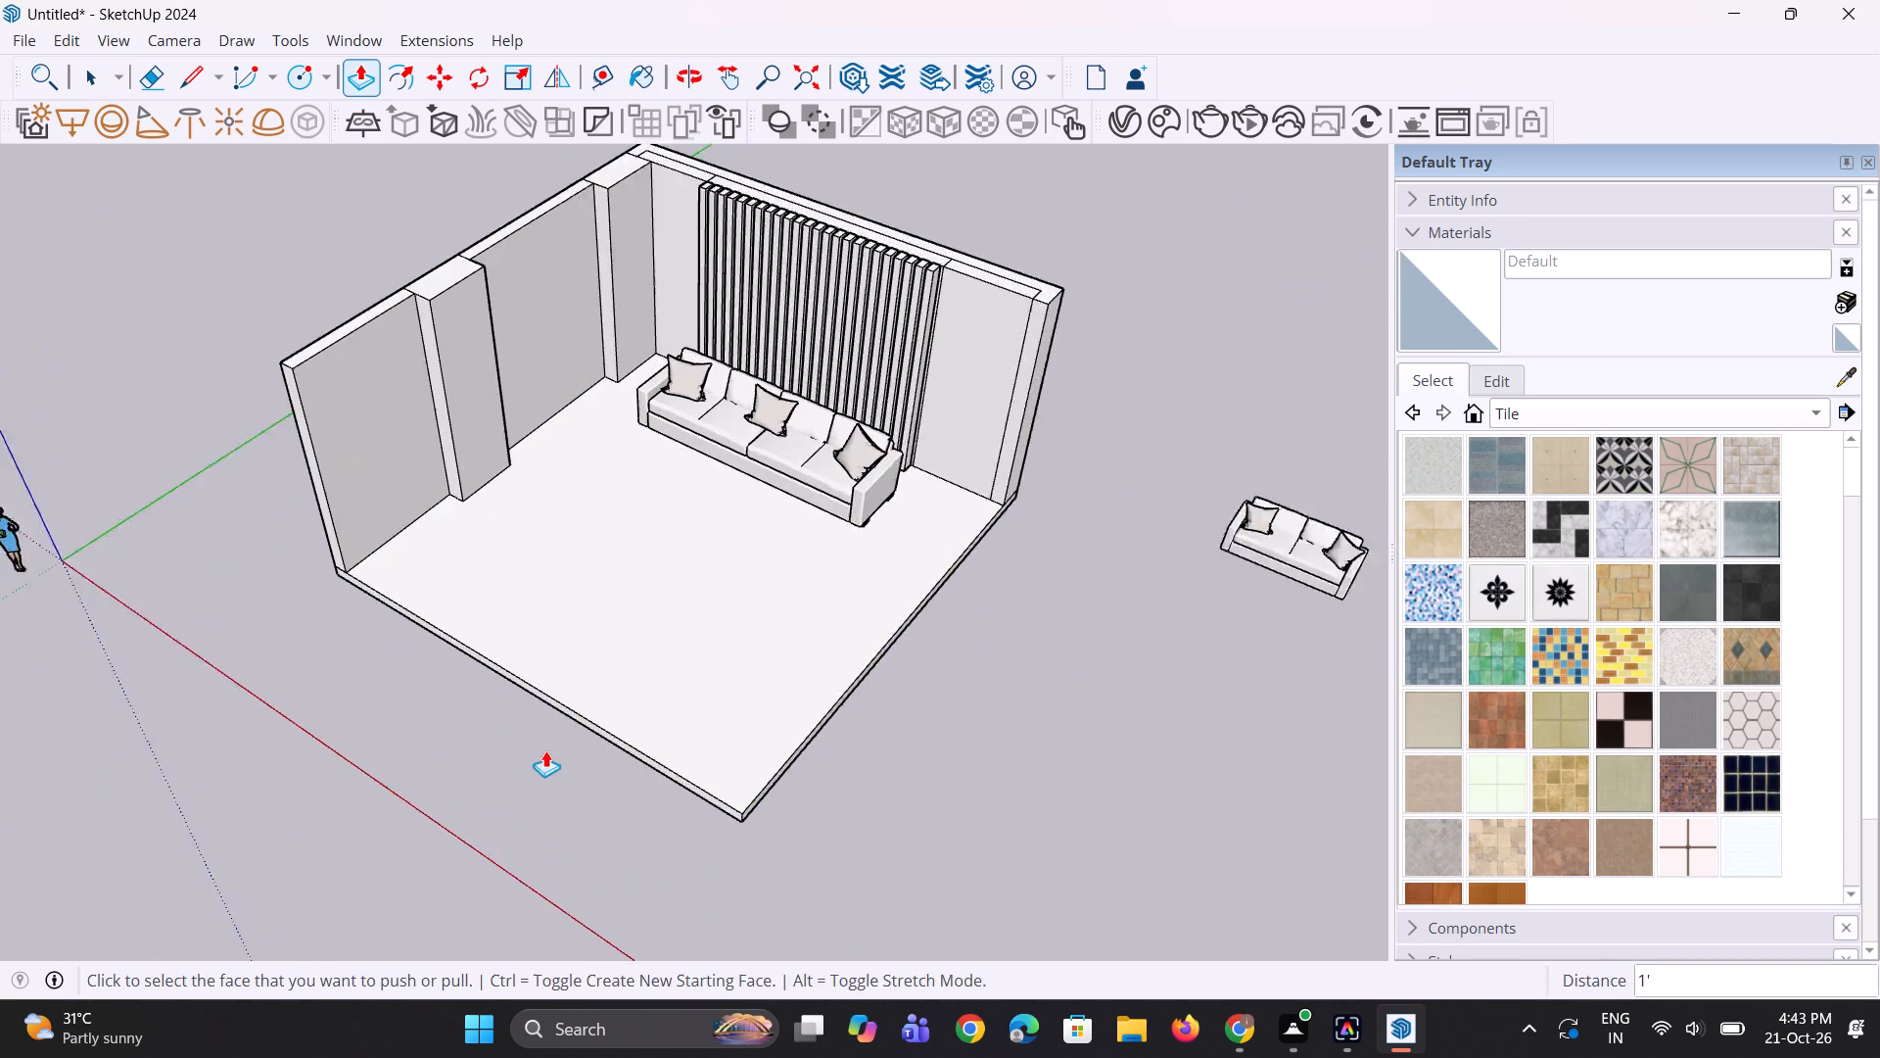
scroll(545, 750, up, 2)
key(space)
text(v)
key(v)
click(7, 48)
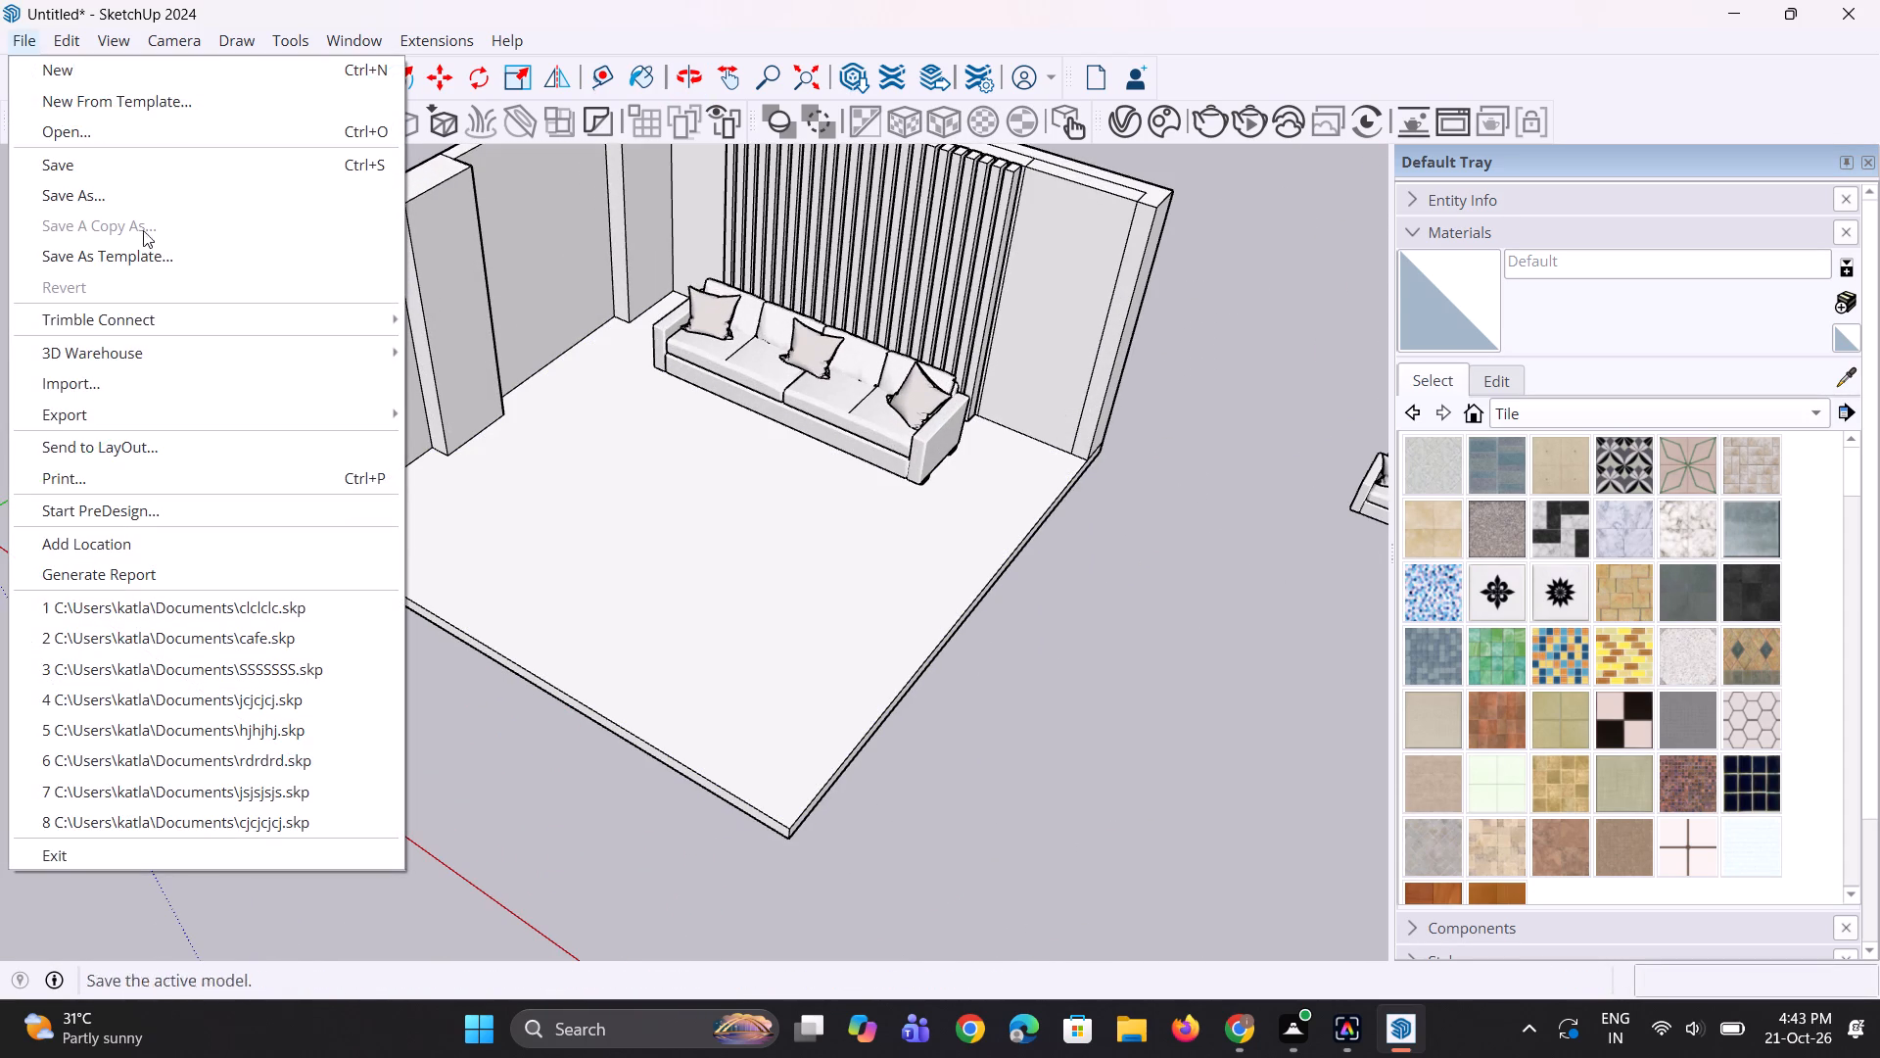
click(175, 371)
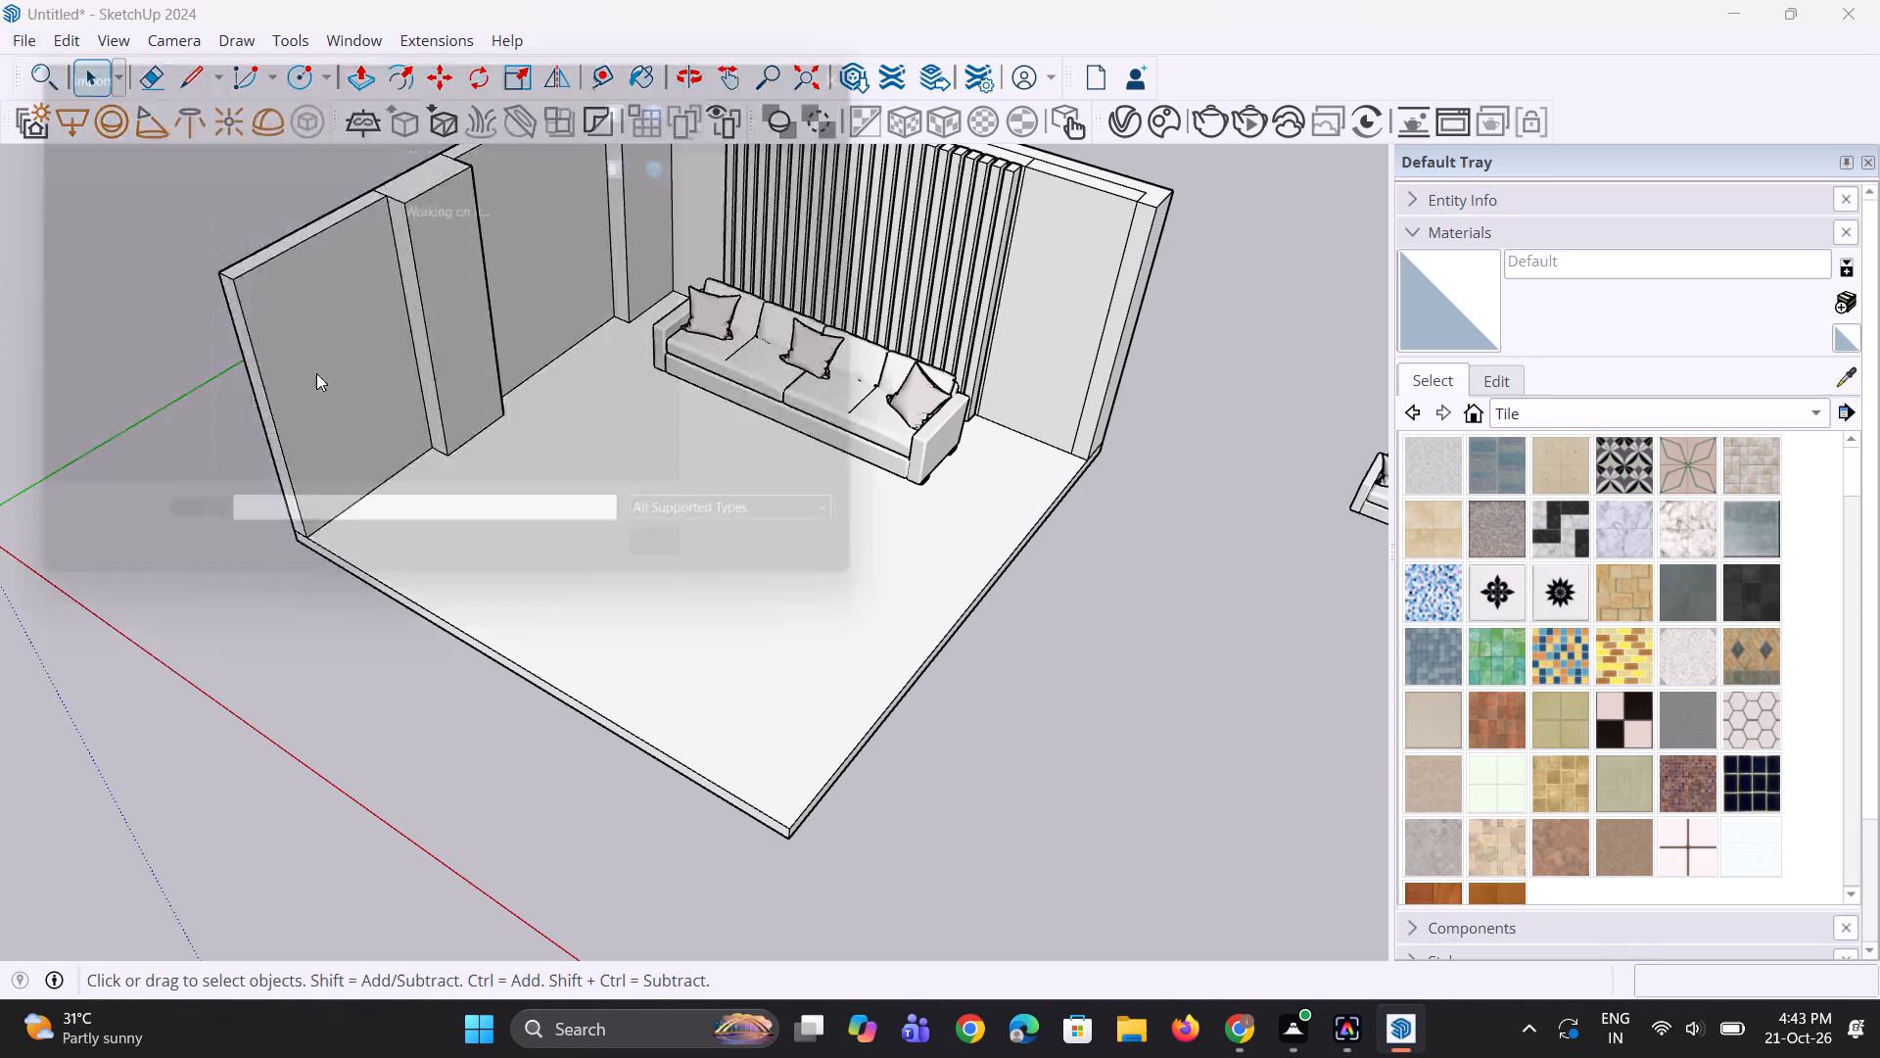
click(305, 247)
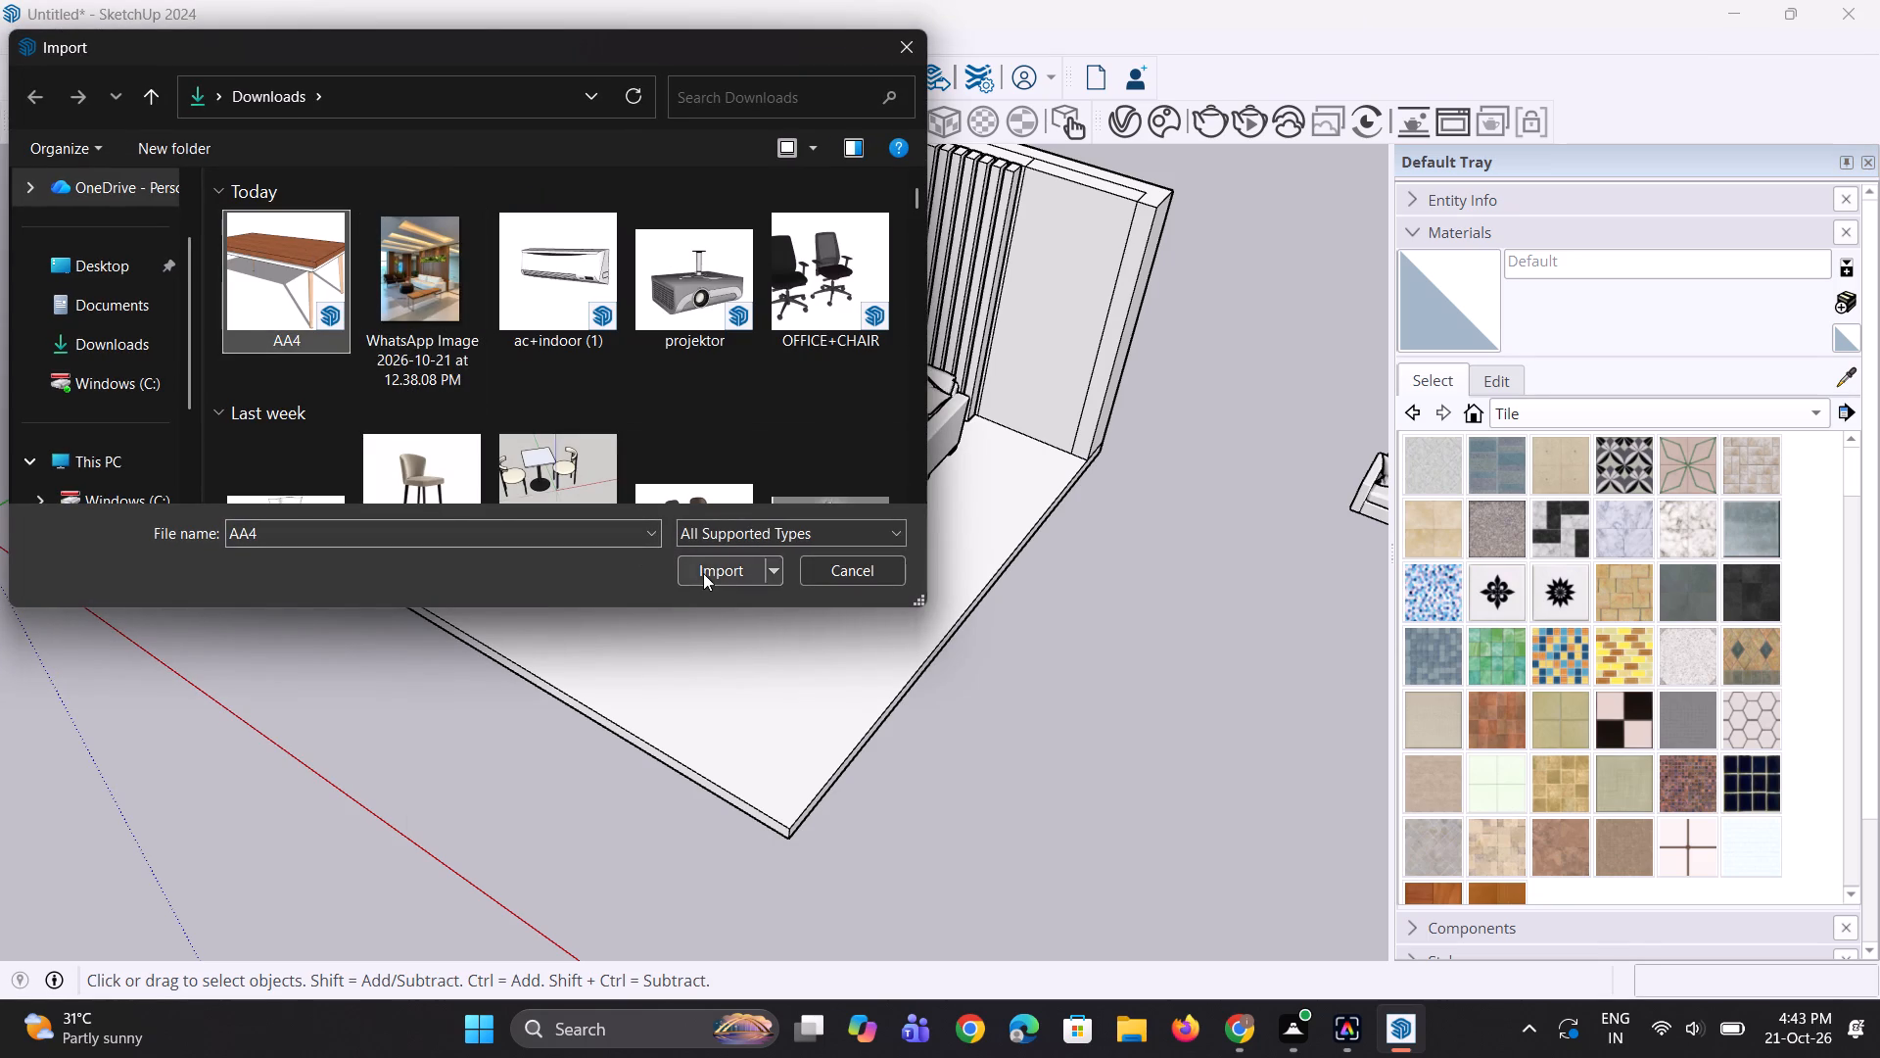
click(703, 573)
scroll(653, 506, down, 3)
scroll(682, 581, up, 2)
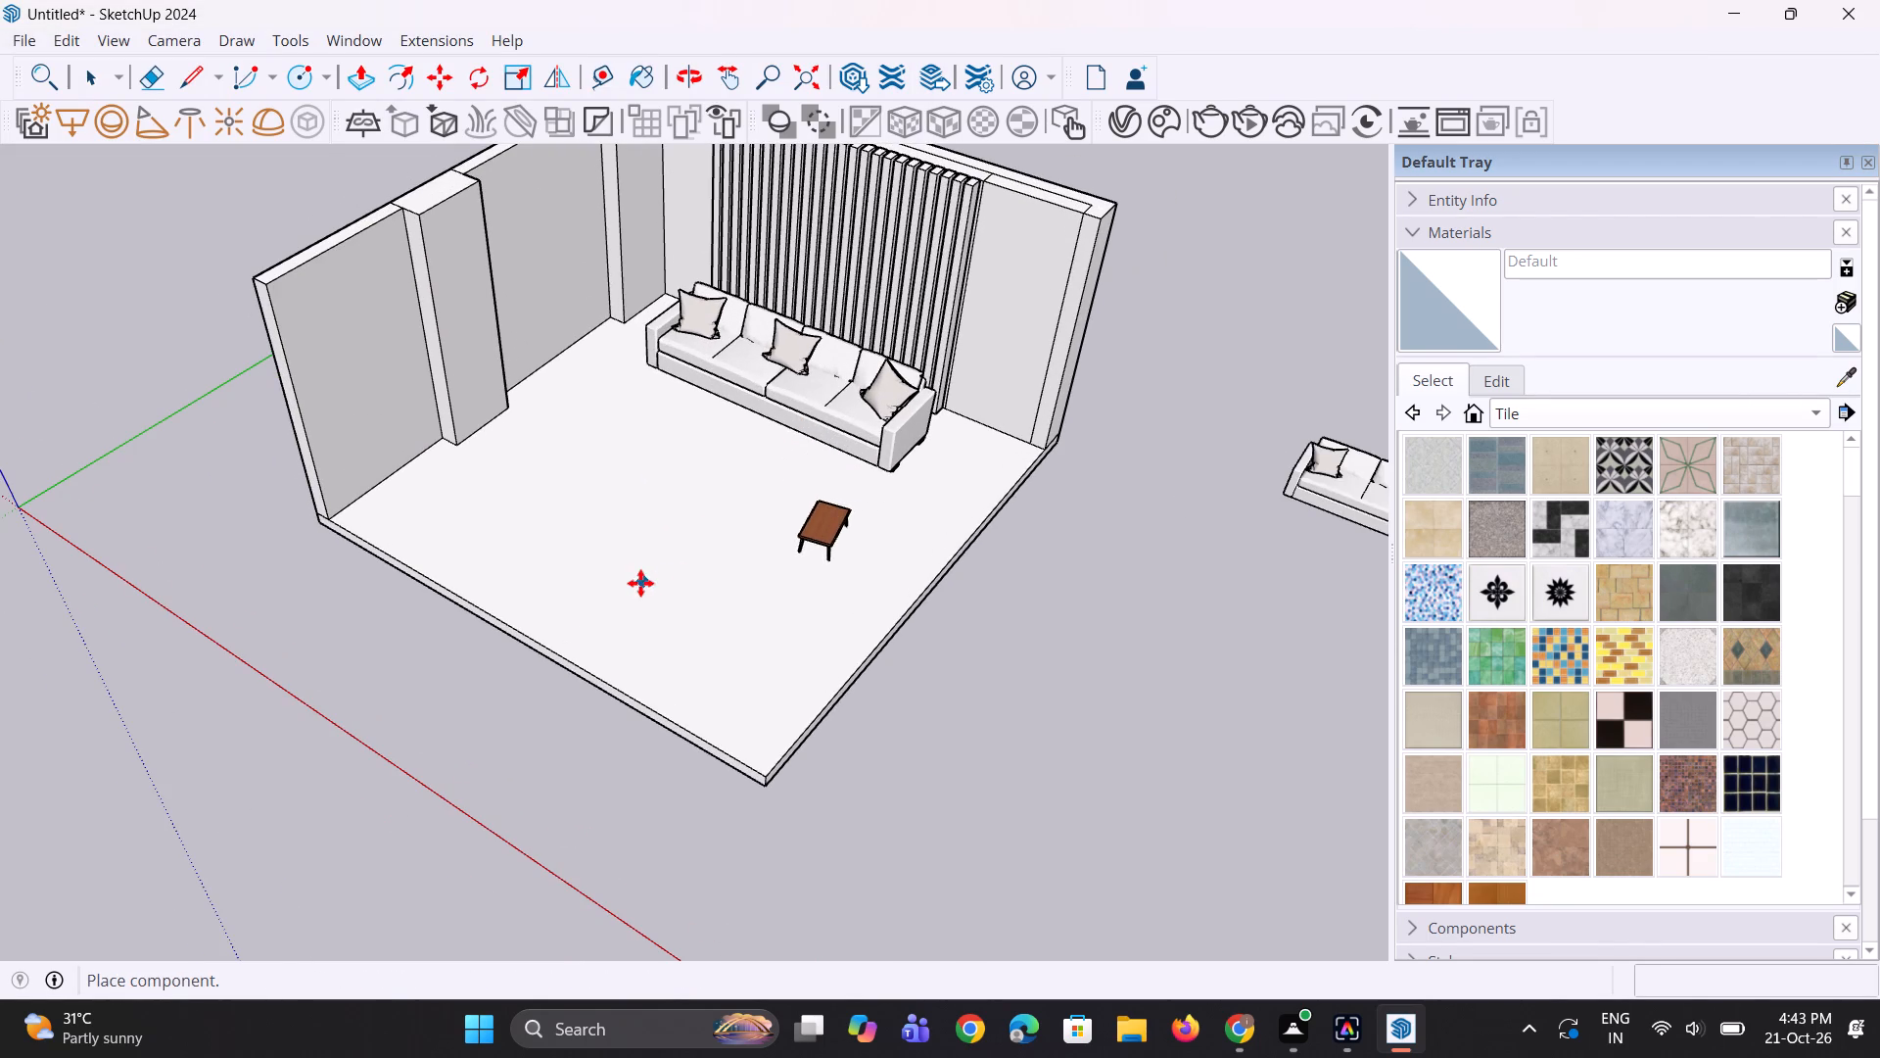
click(640, 583)
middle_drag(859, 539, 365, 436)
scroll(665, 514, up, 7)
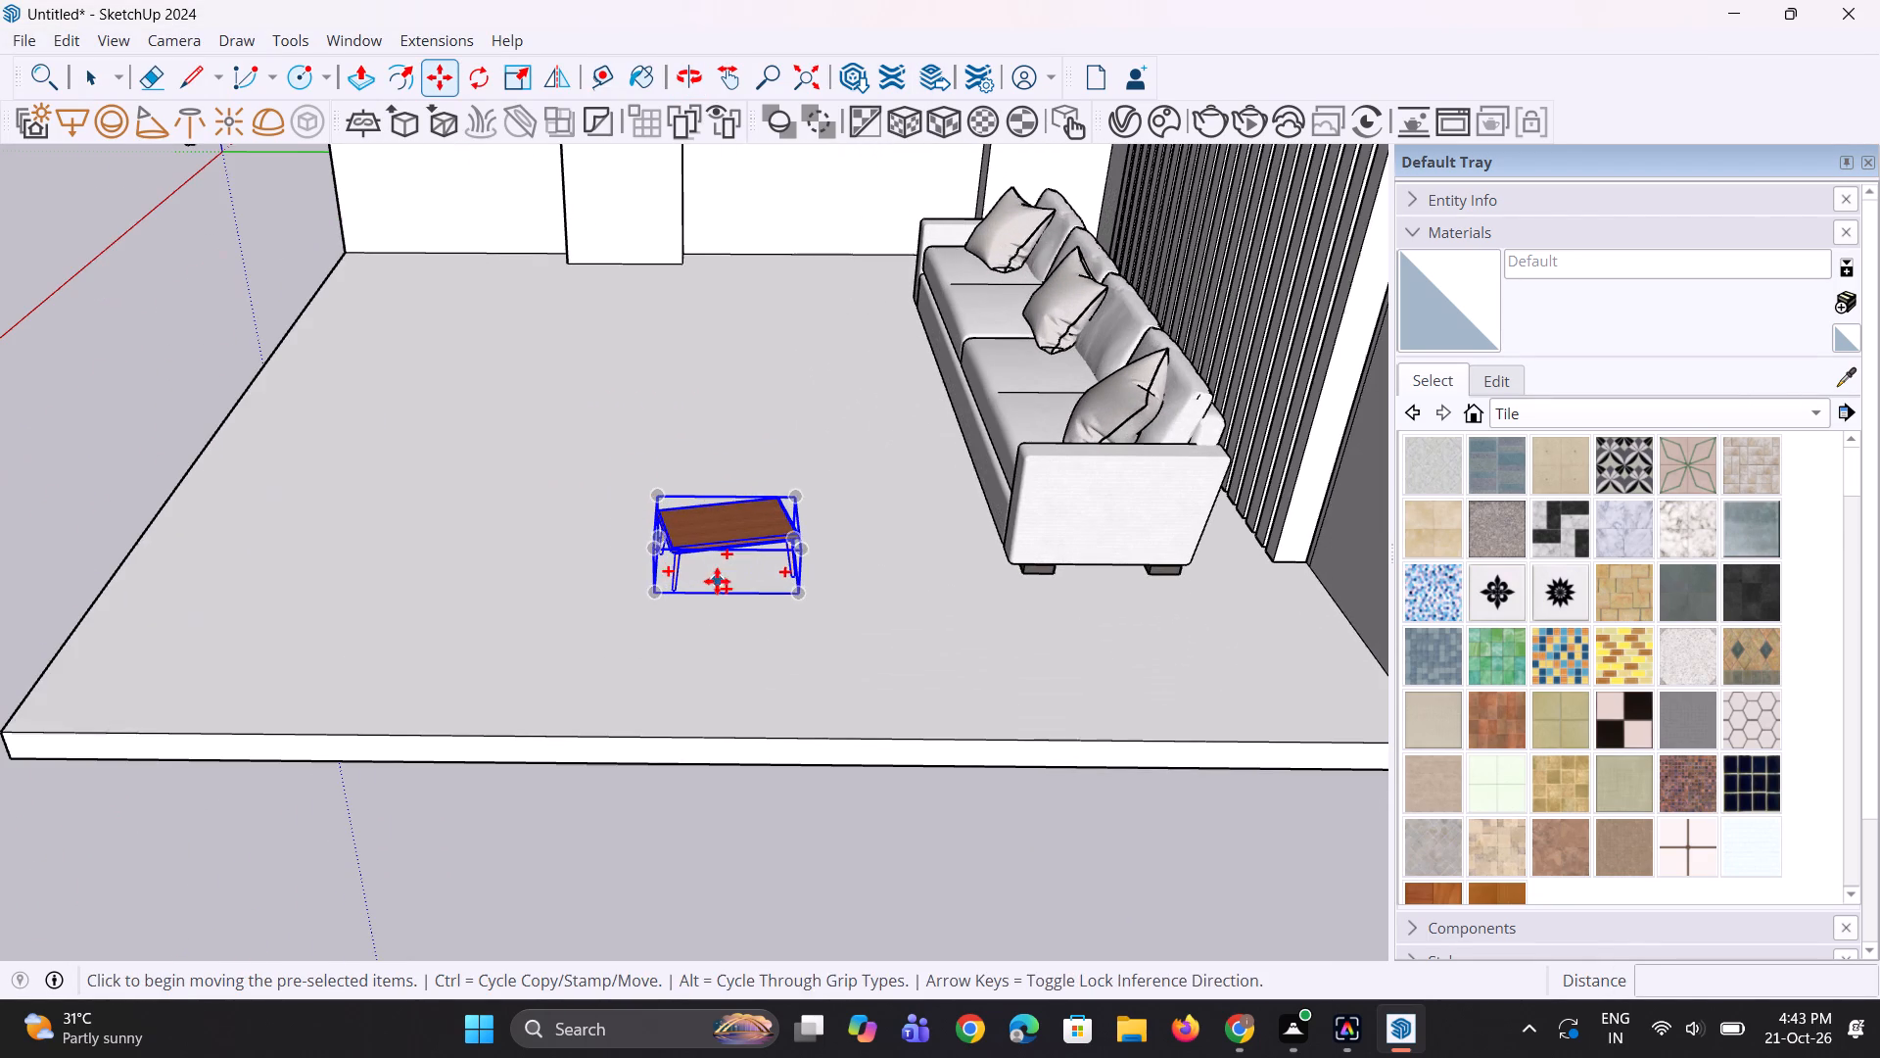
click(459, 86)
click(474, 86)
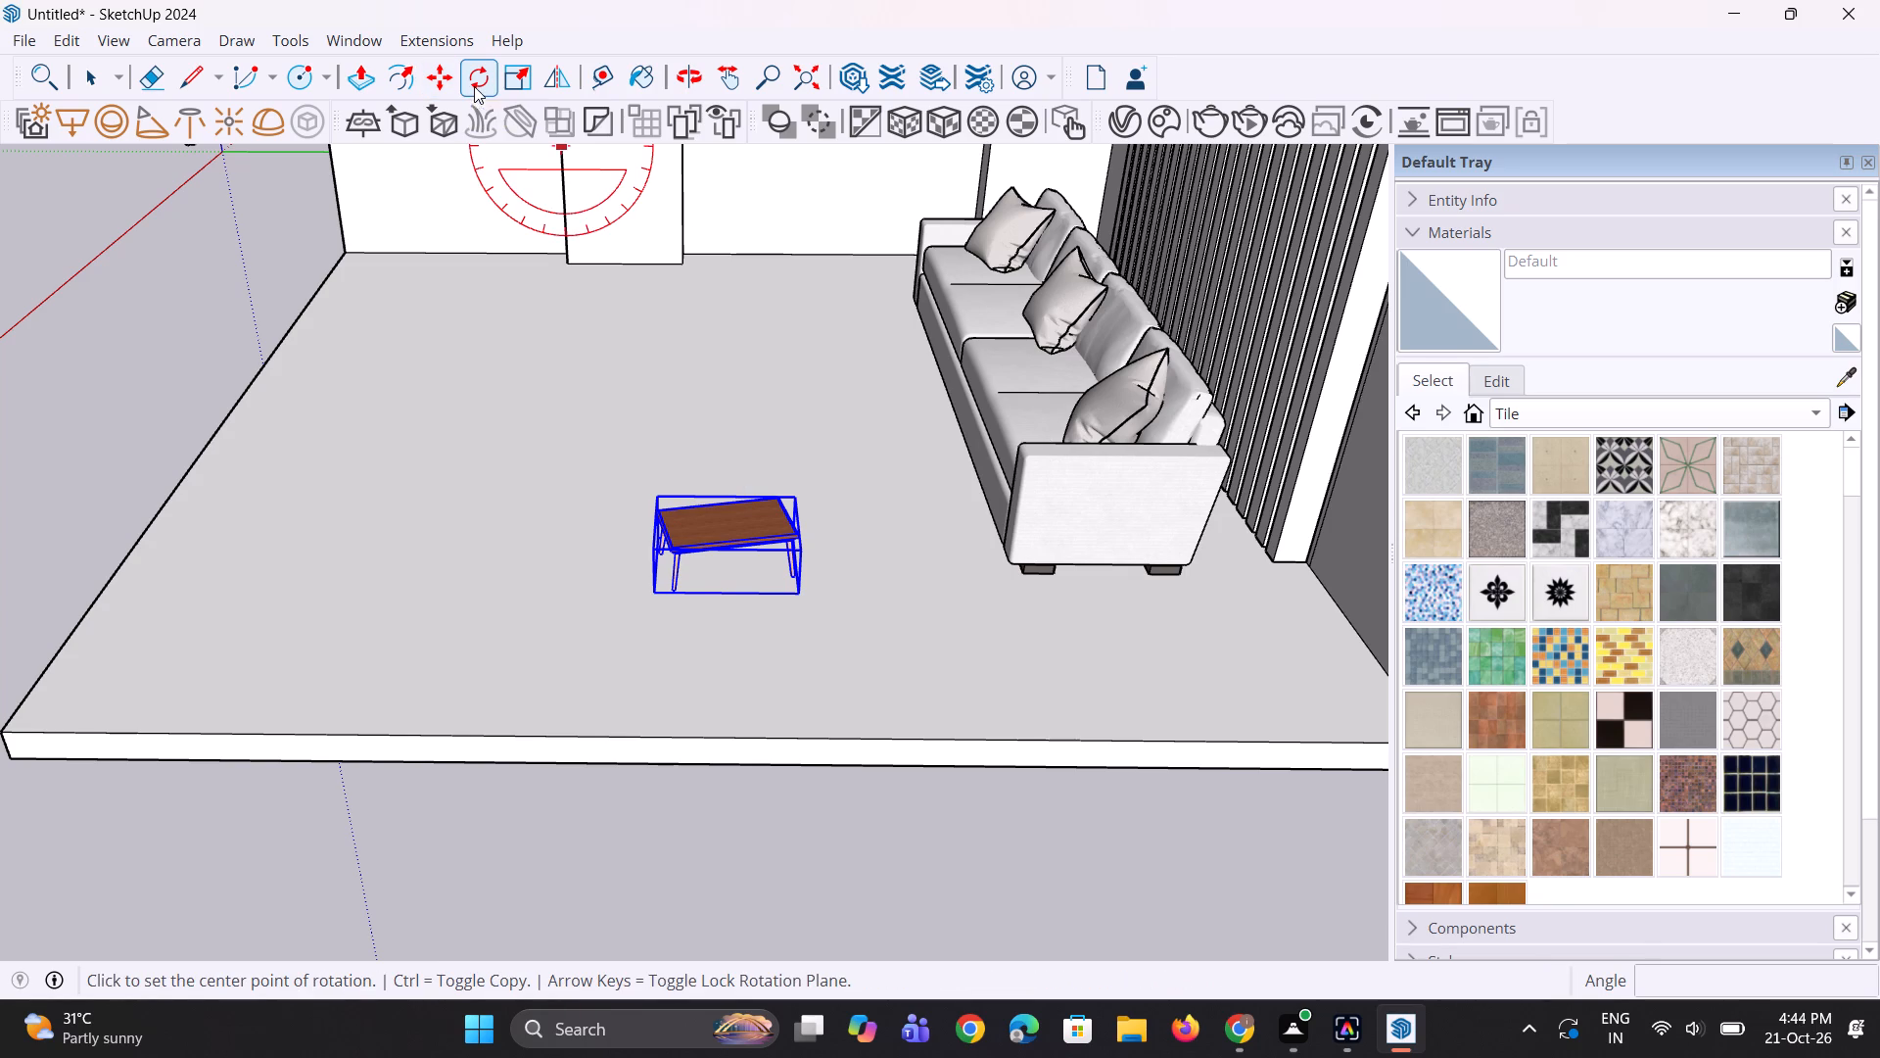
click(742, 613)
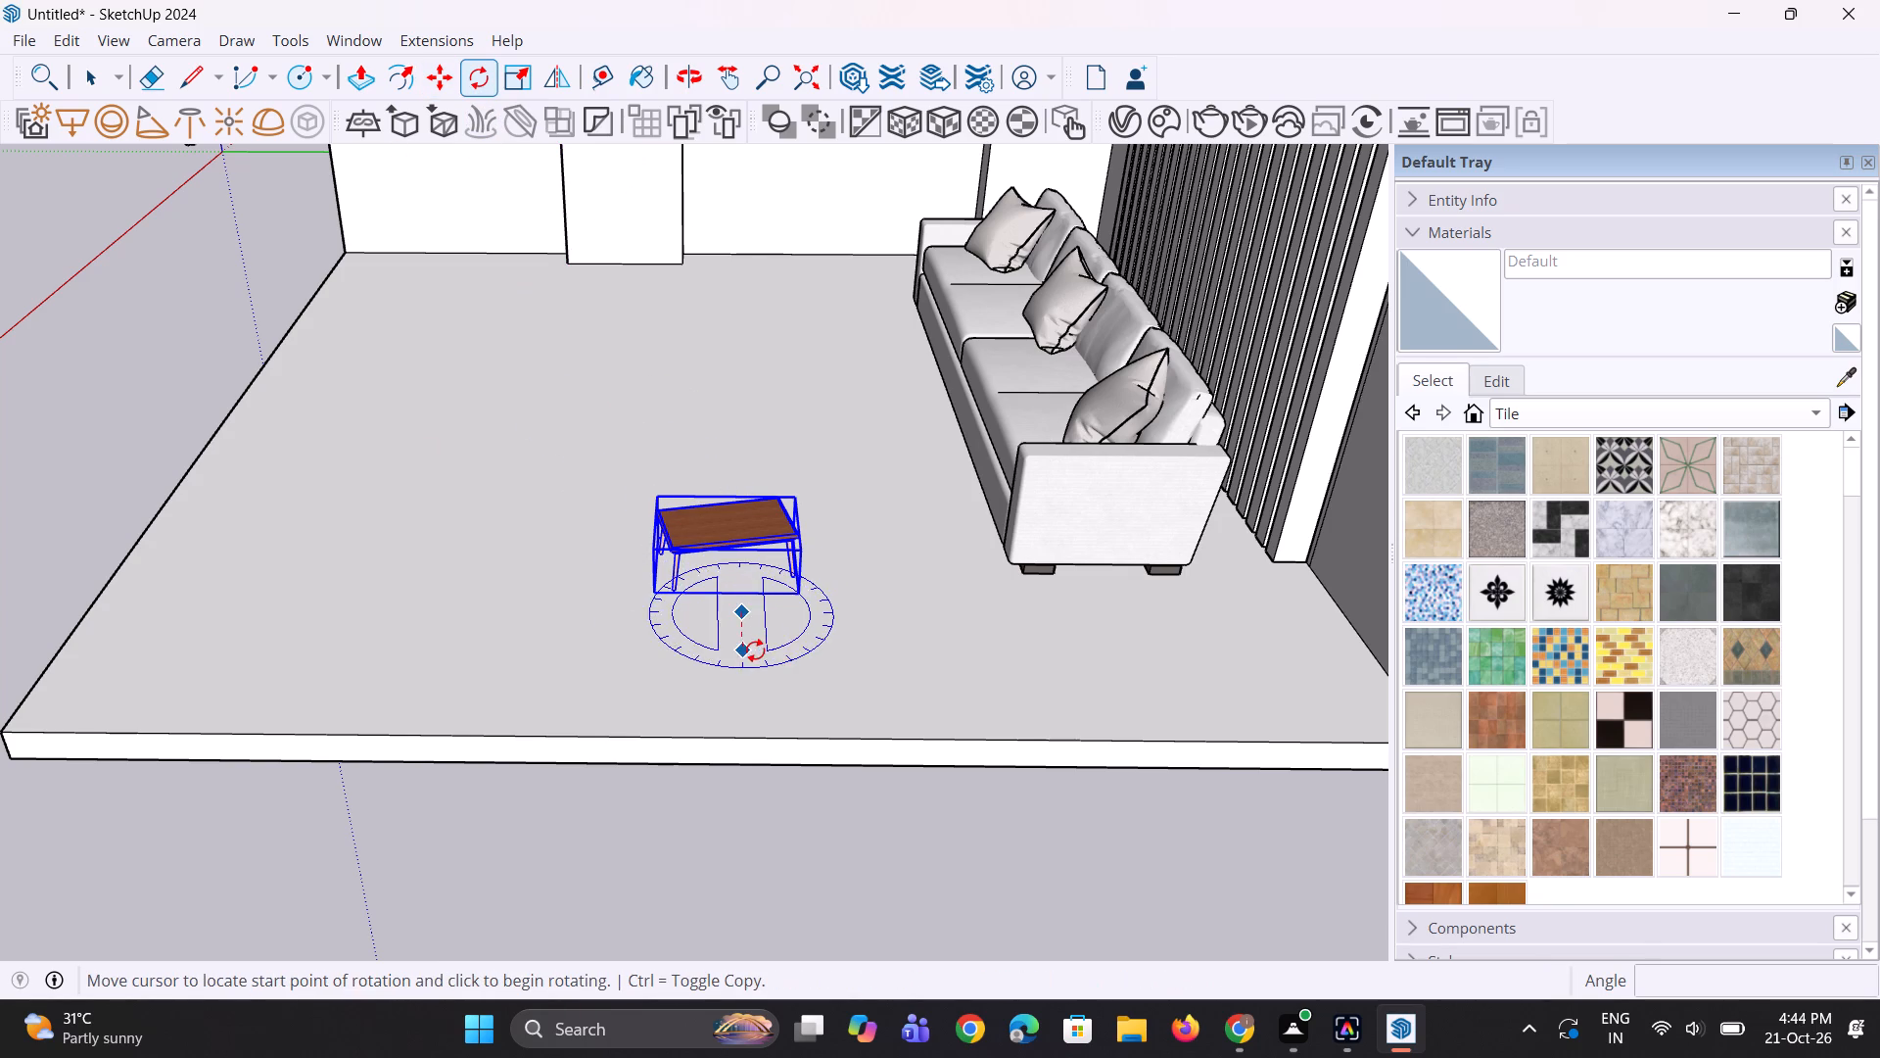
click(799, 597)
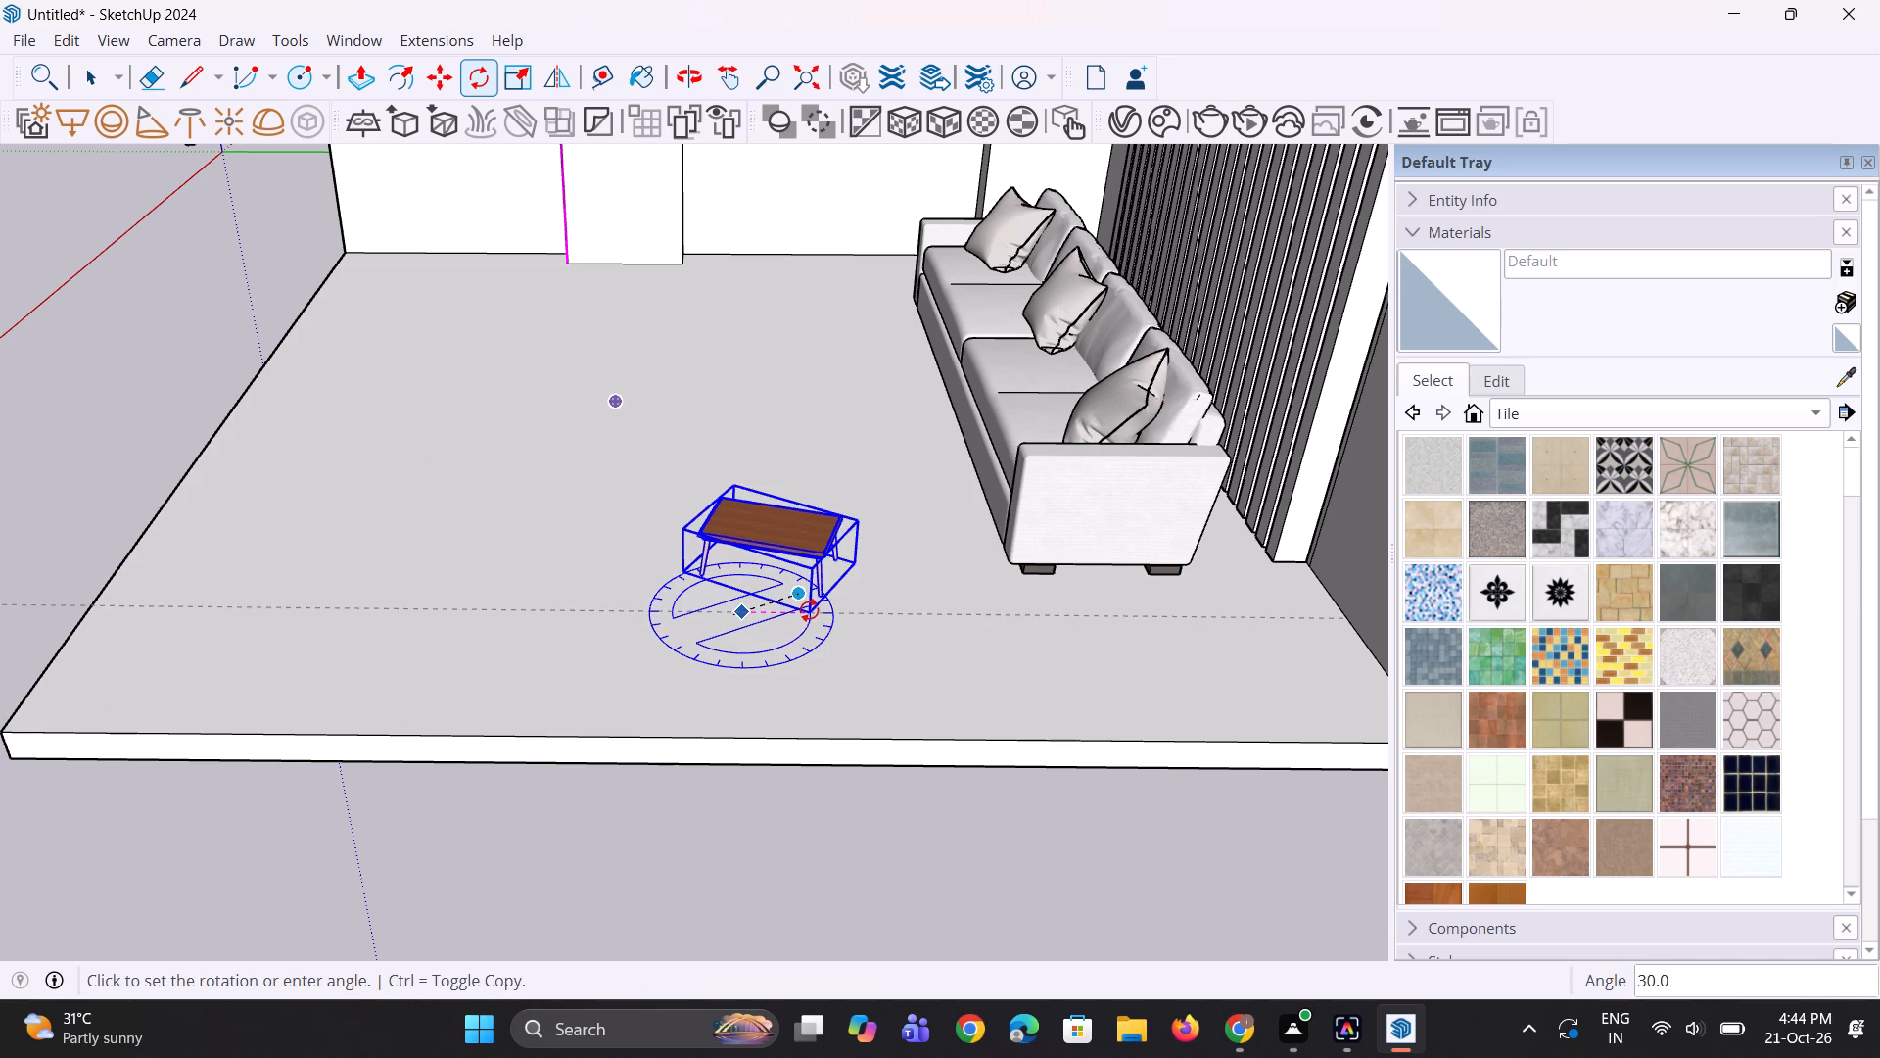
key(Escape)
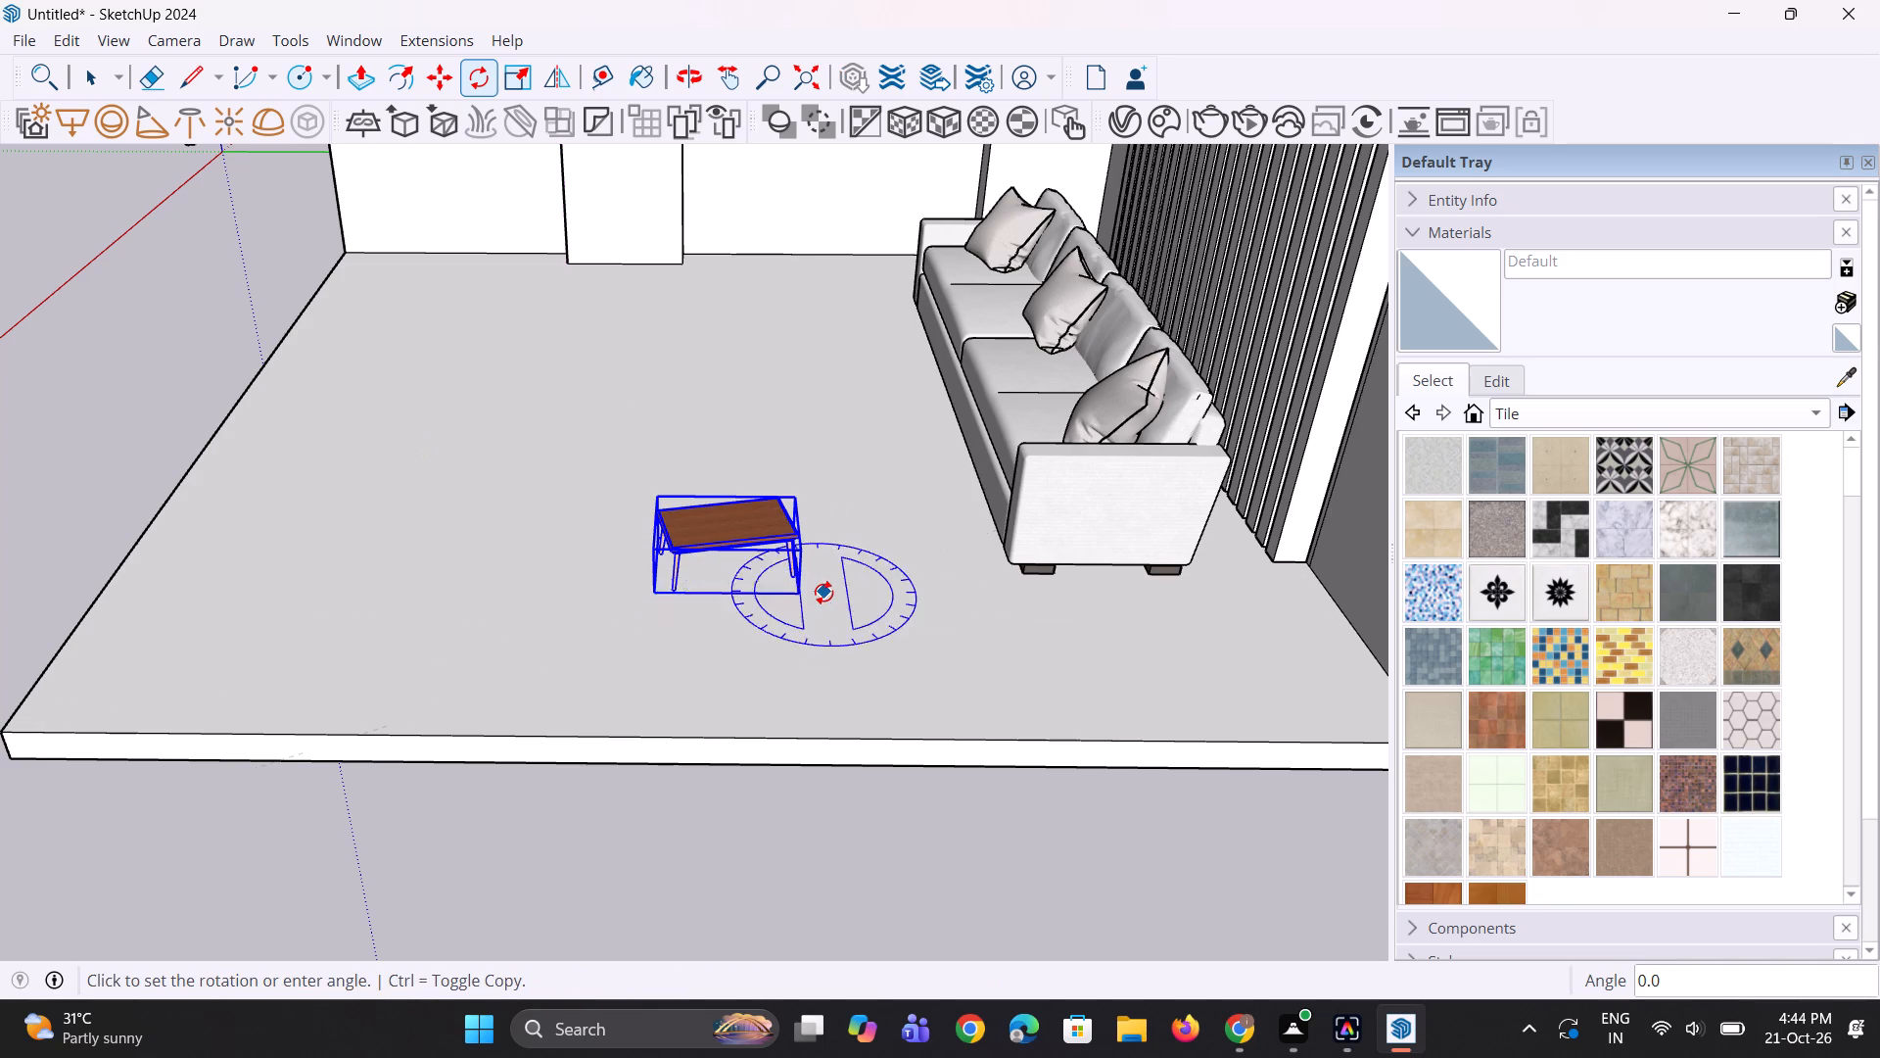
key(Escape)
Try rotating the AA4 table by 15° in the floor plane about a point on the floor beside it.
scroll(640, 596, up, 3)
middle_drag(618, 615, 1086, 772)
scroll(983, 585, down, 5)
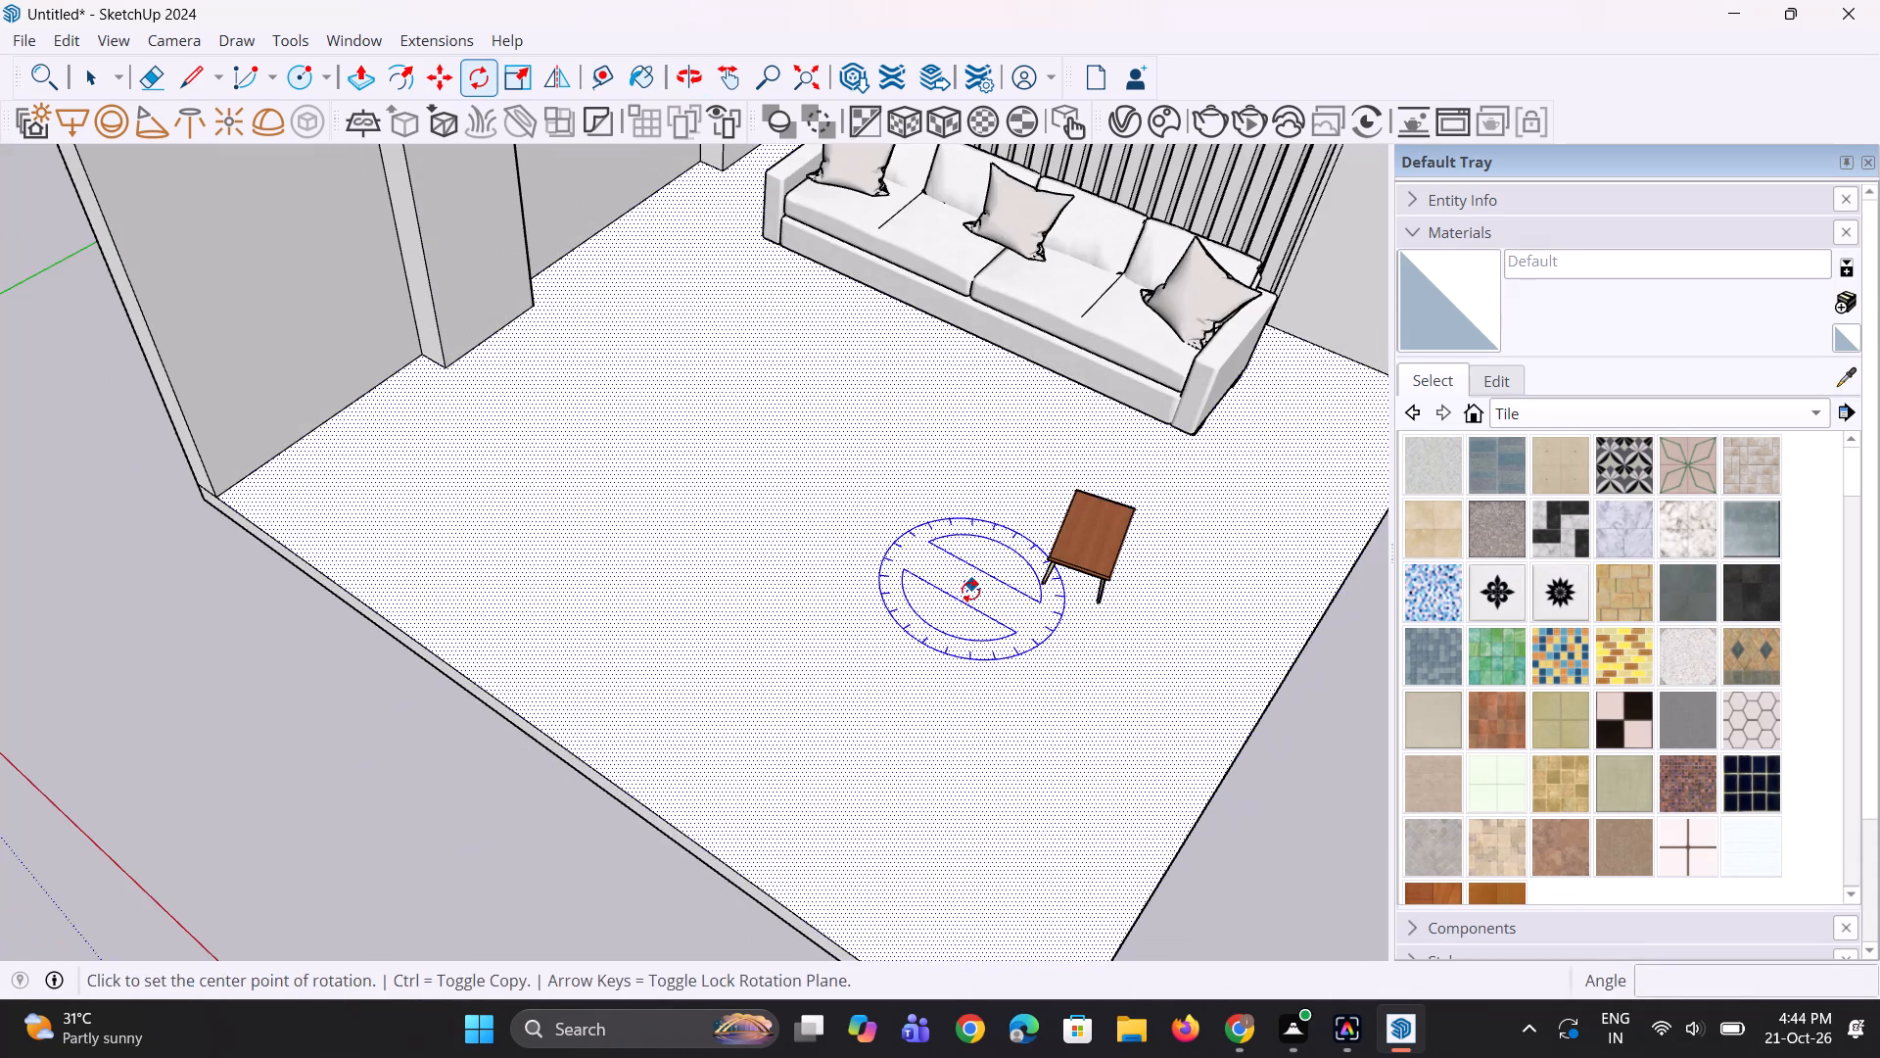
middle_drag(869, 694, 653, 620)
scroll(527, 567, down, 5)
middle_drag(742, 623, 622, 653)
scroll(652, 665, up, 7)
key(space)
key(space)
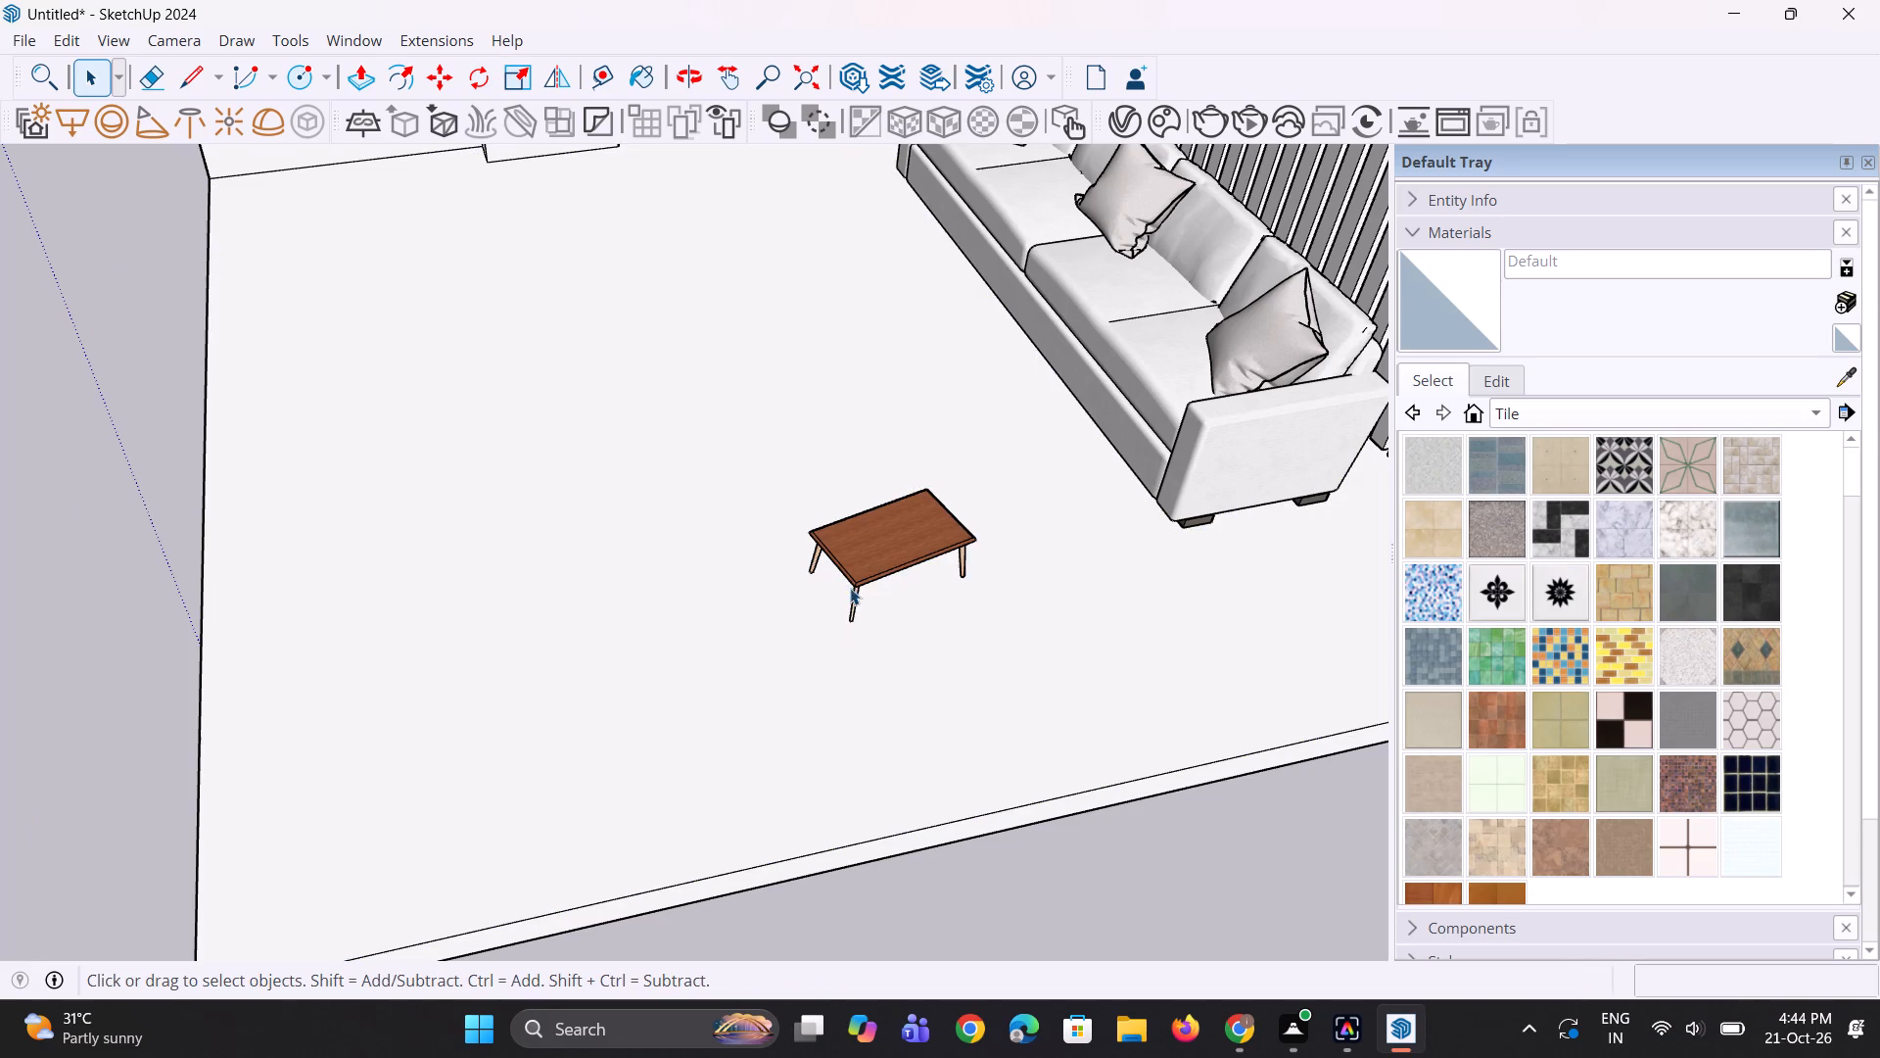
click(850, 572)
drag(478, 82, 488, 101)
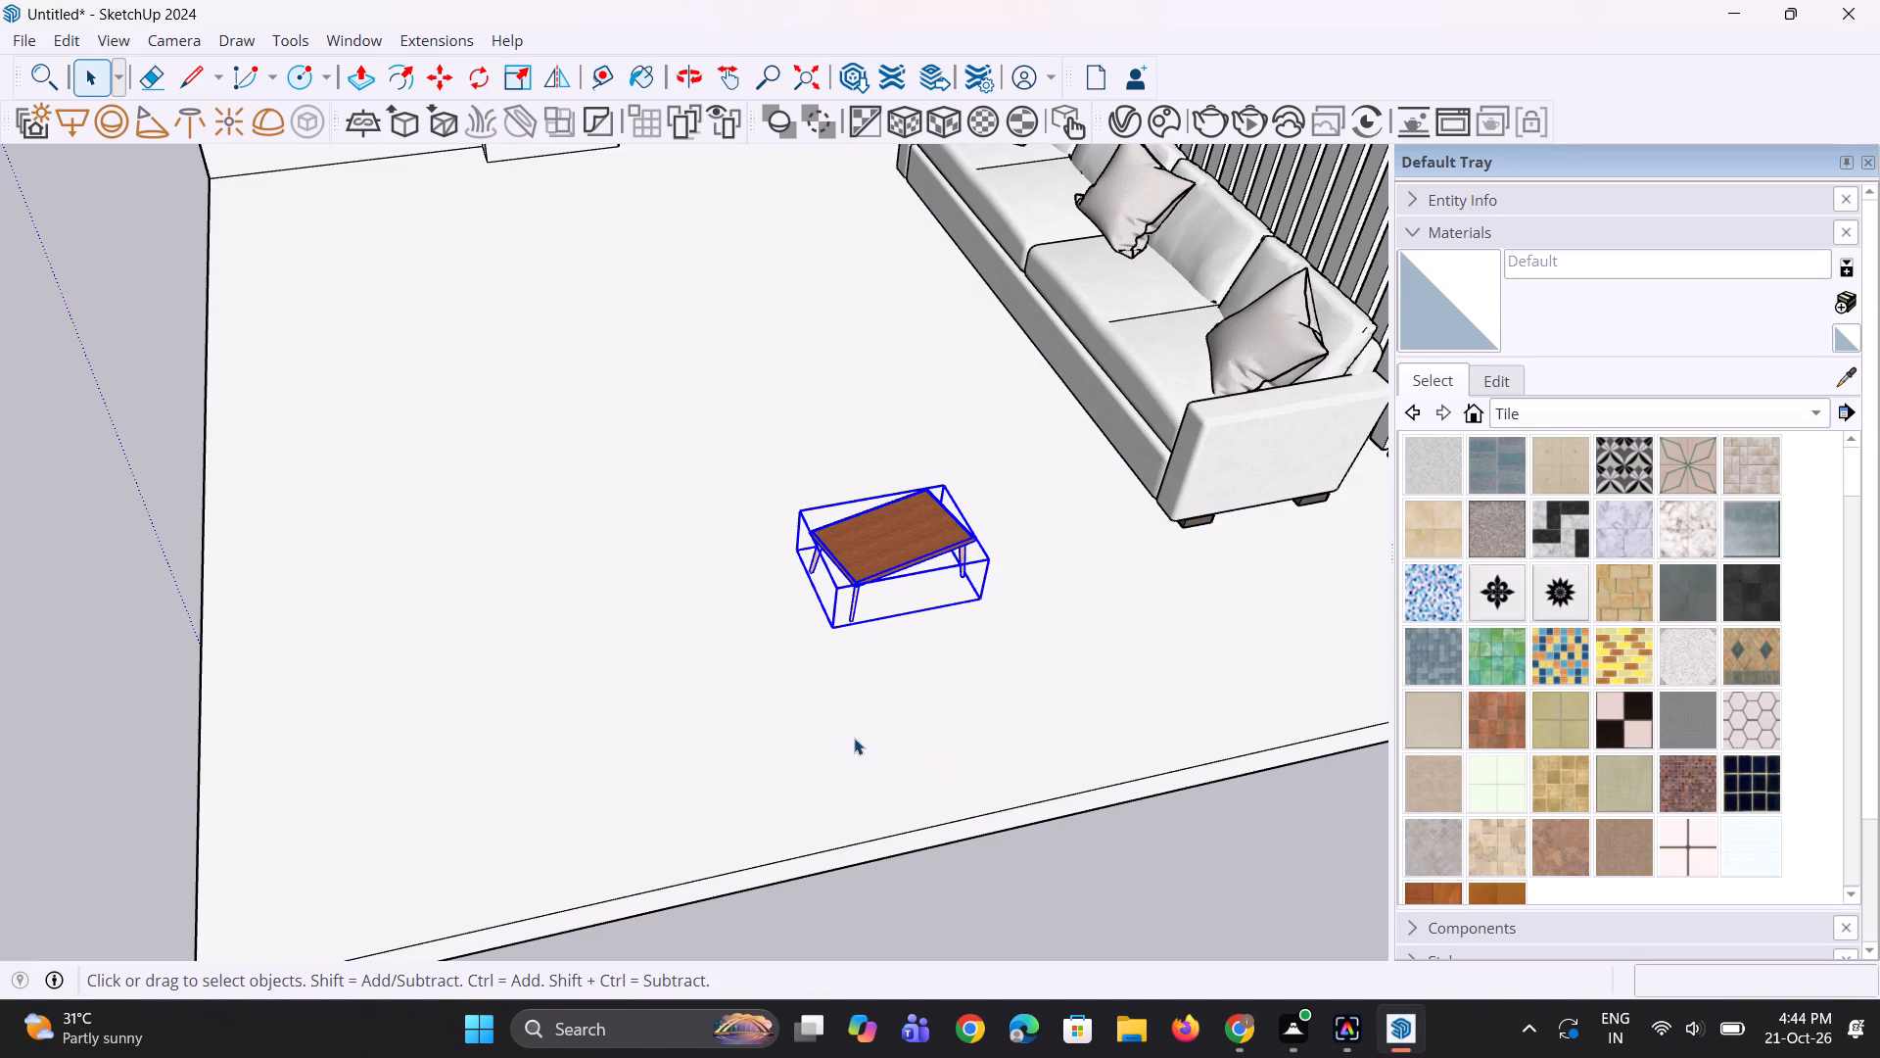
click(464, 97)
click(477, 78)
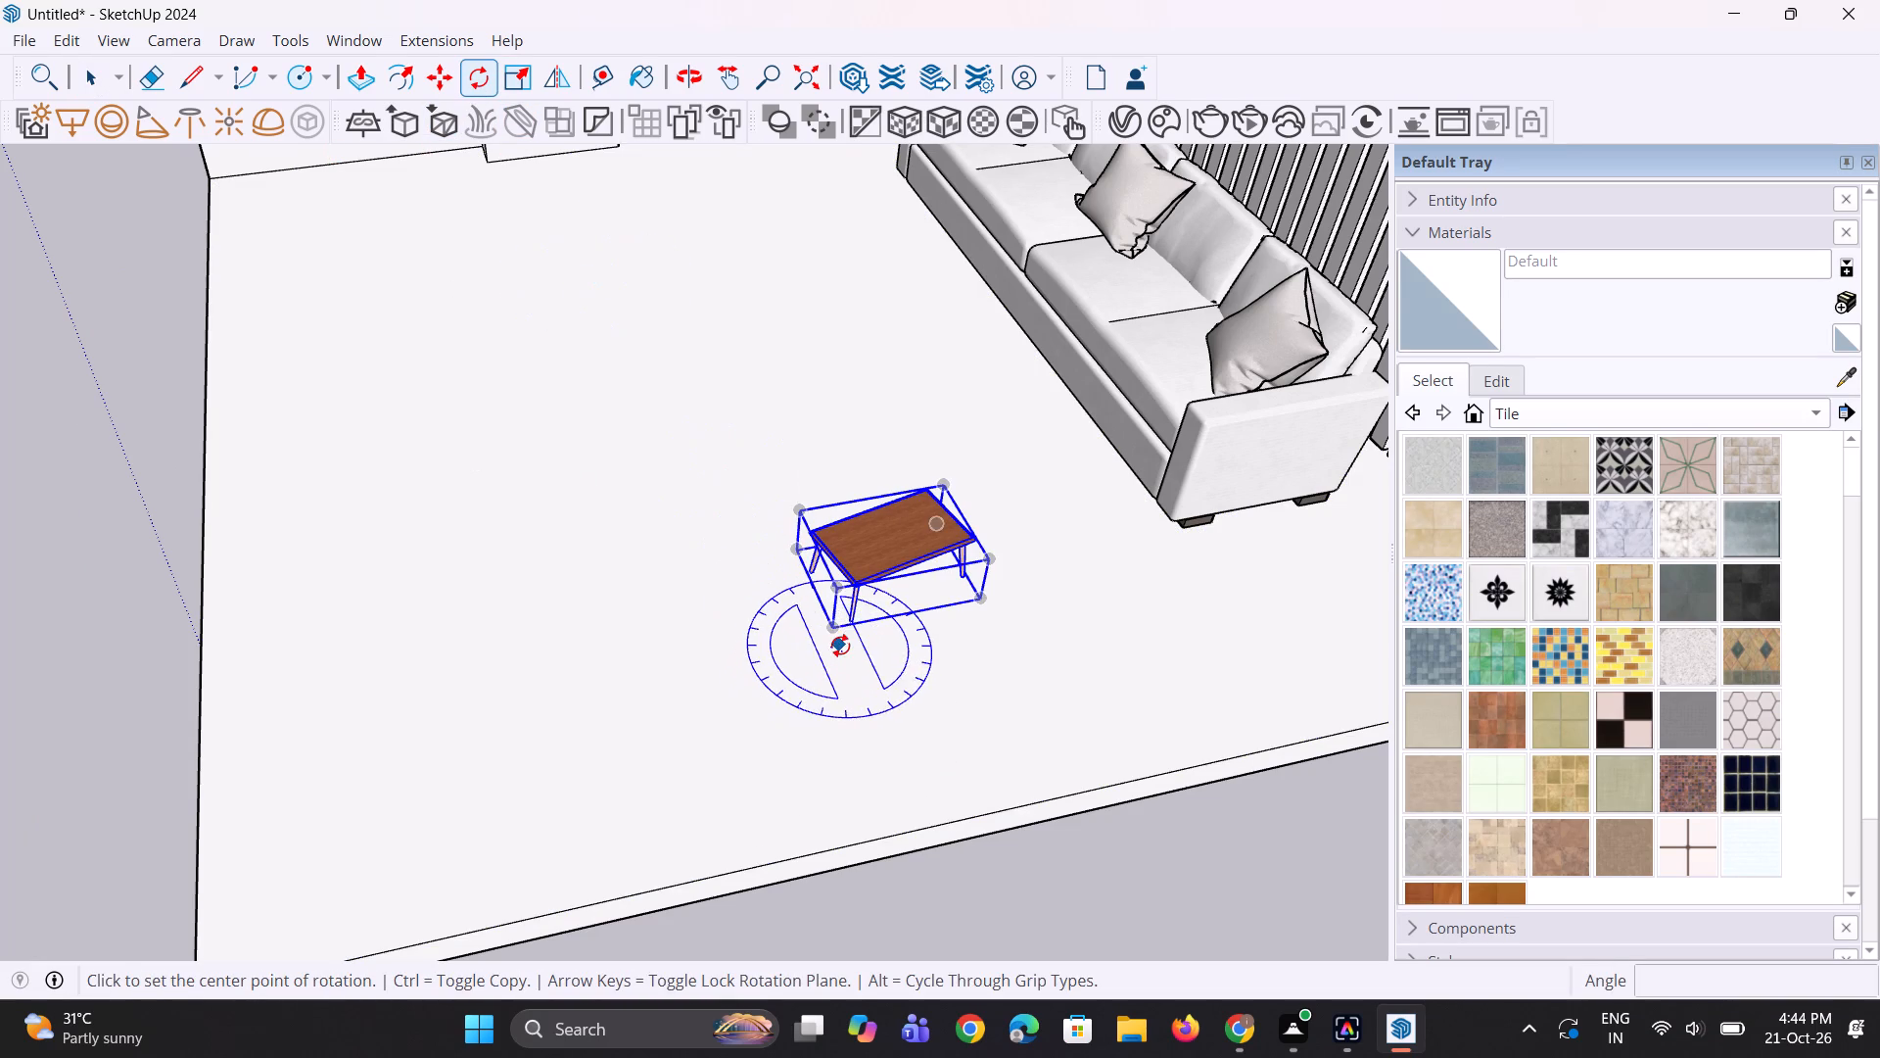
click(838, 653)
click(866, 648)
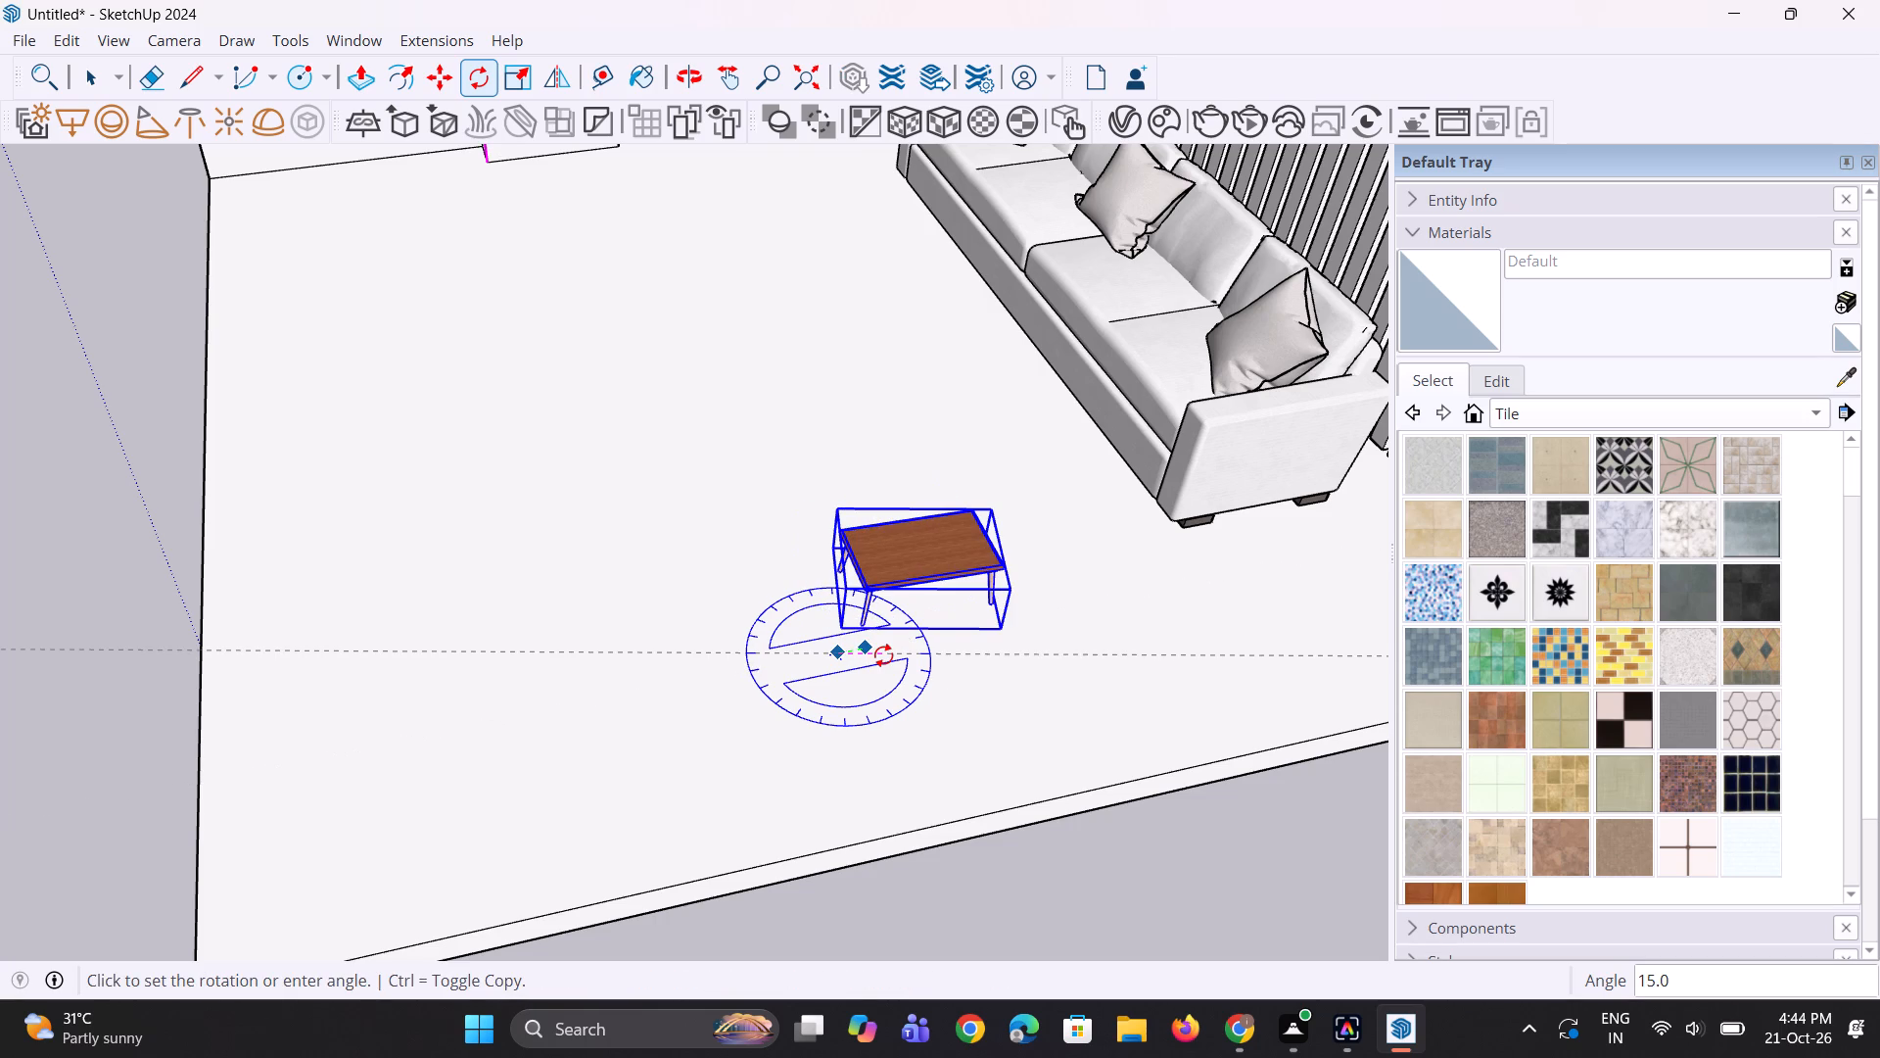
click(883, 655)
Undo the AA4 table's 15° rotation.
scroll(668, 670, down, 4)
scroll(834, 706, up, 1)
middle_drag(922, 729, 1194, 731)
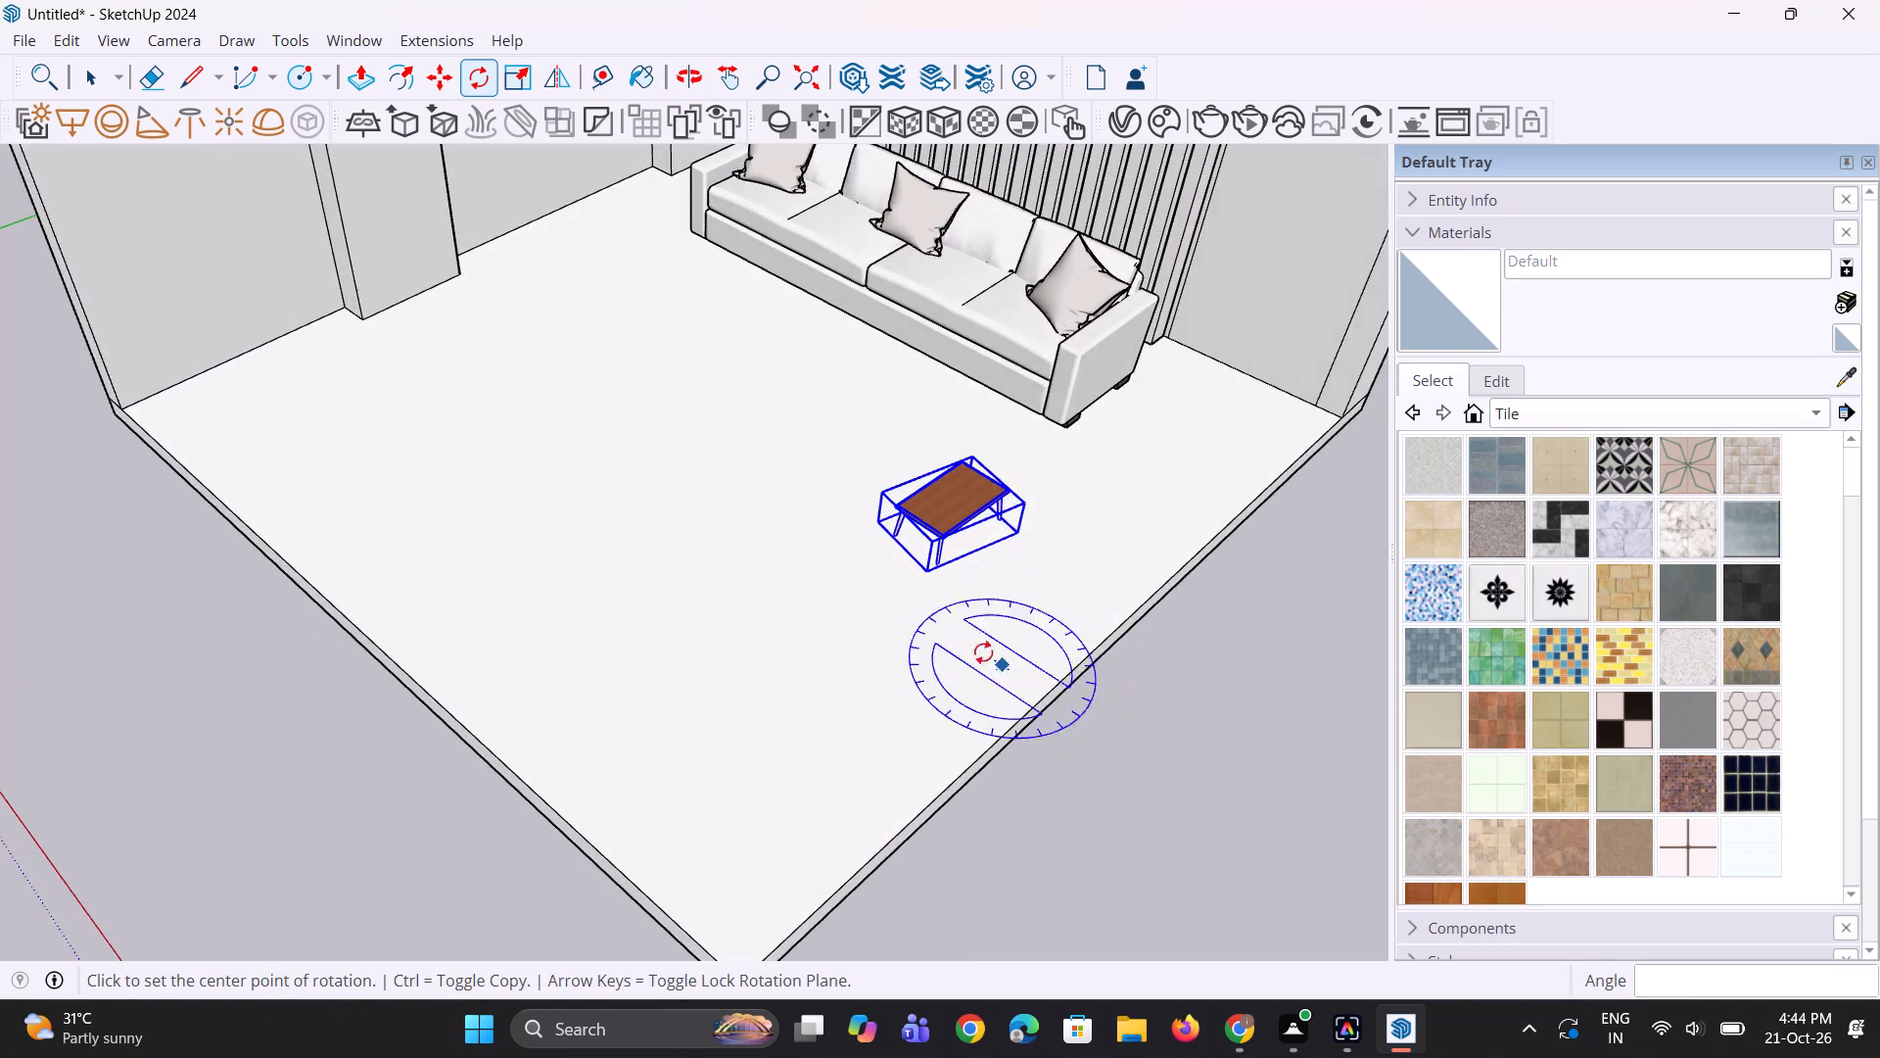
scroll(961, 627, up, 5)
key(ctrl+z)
Move the AA4 table away from the sofa, toward the floor edge where the wall was removed.
scroll(899, 612, up, 1)
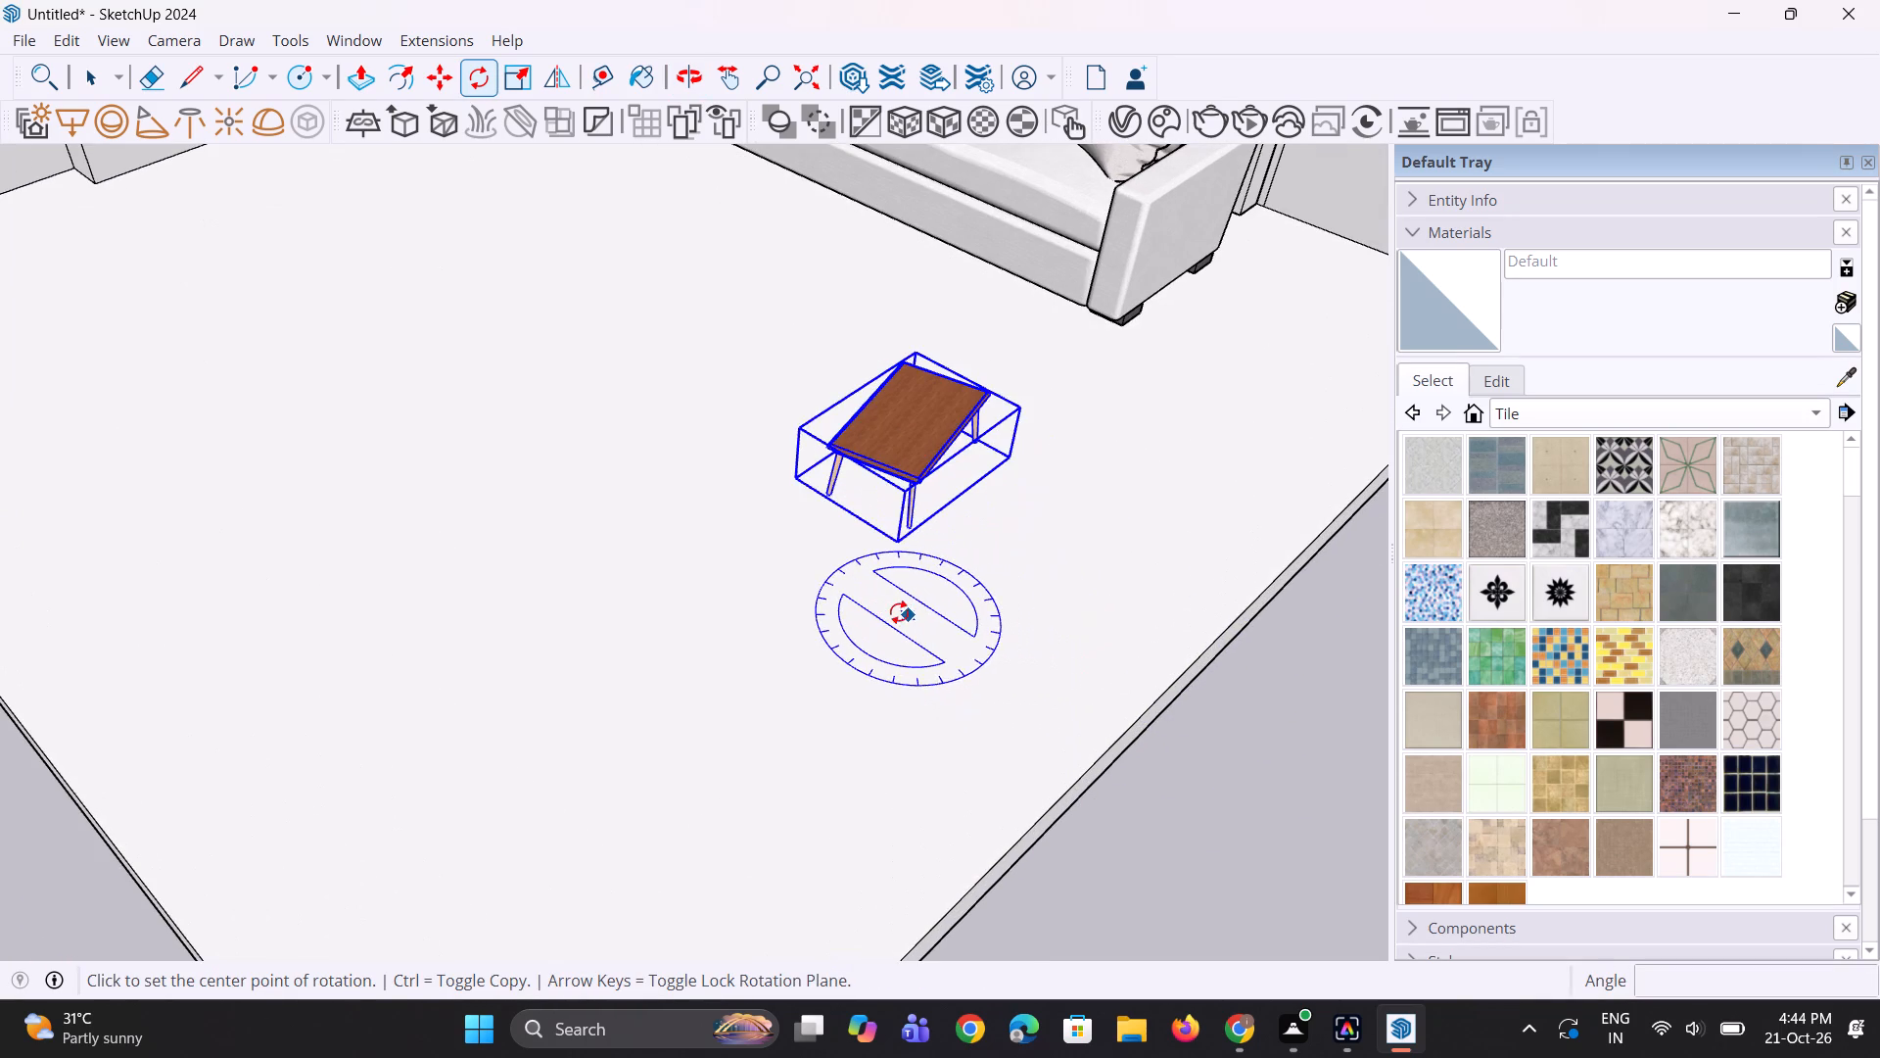
scroll(899, 612, up, 1)
key(m)
click(891, 536)
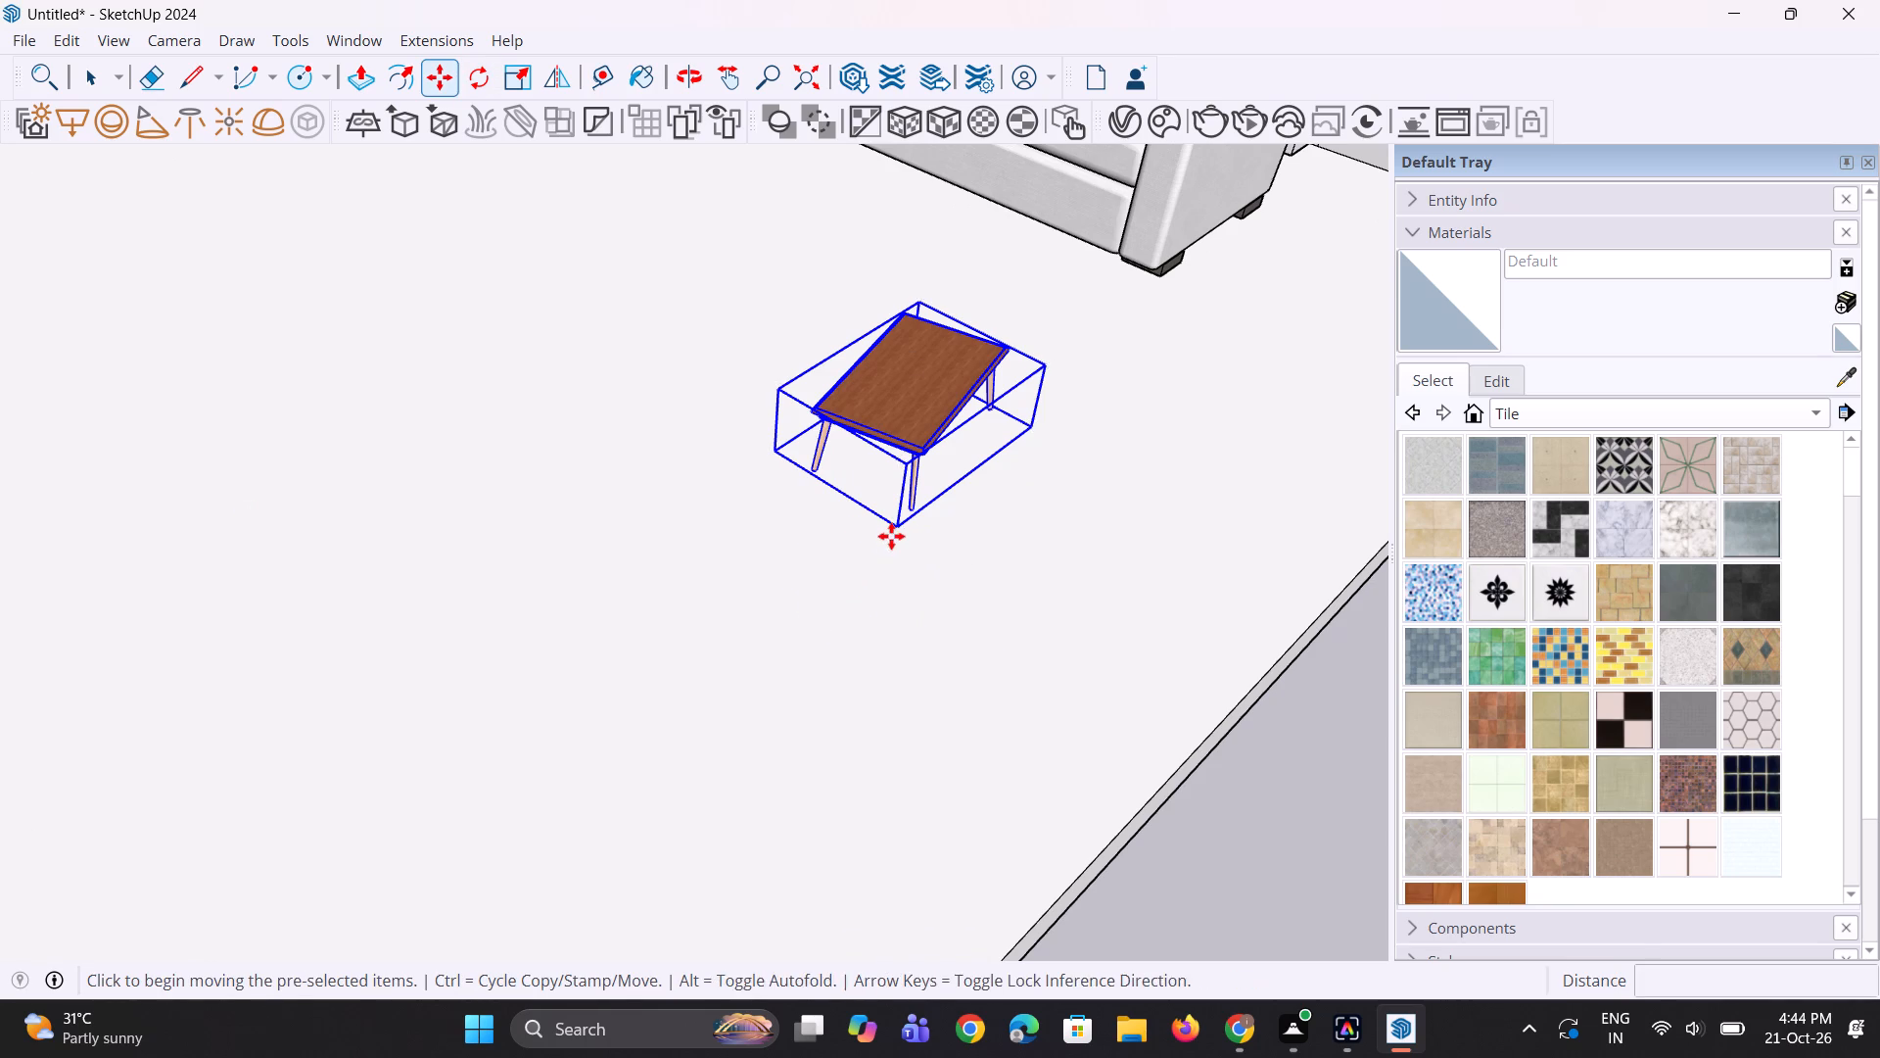
click(976, 636)
scroll(848, 694, down, 5)
middle_drag(1001, 667, 614, 720)
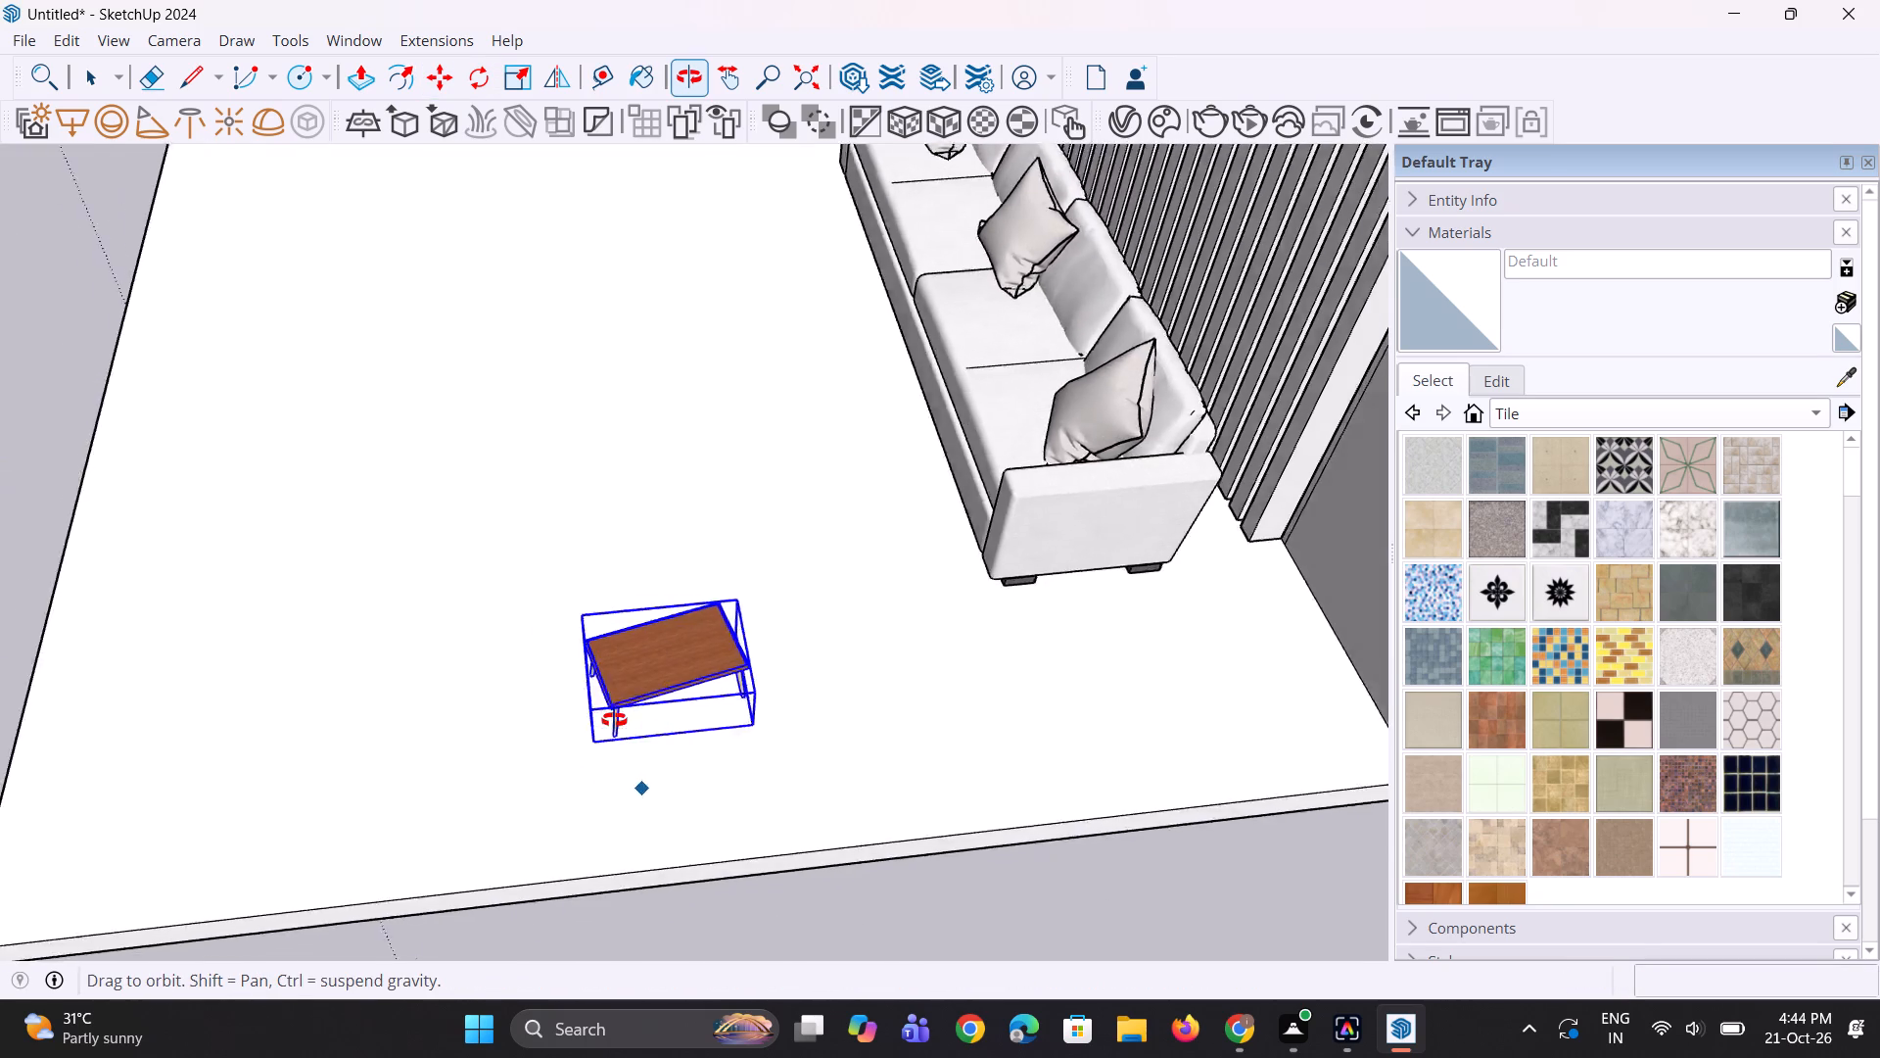
middle_drag(614, 720, 699, 710)
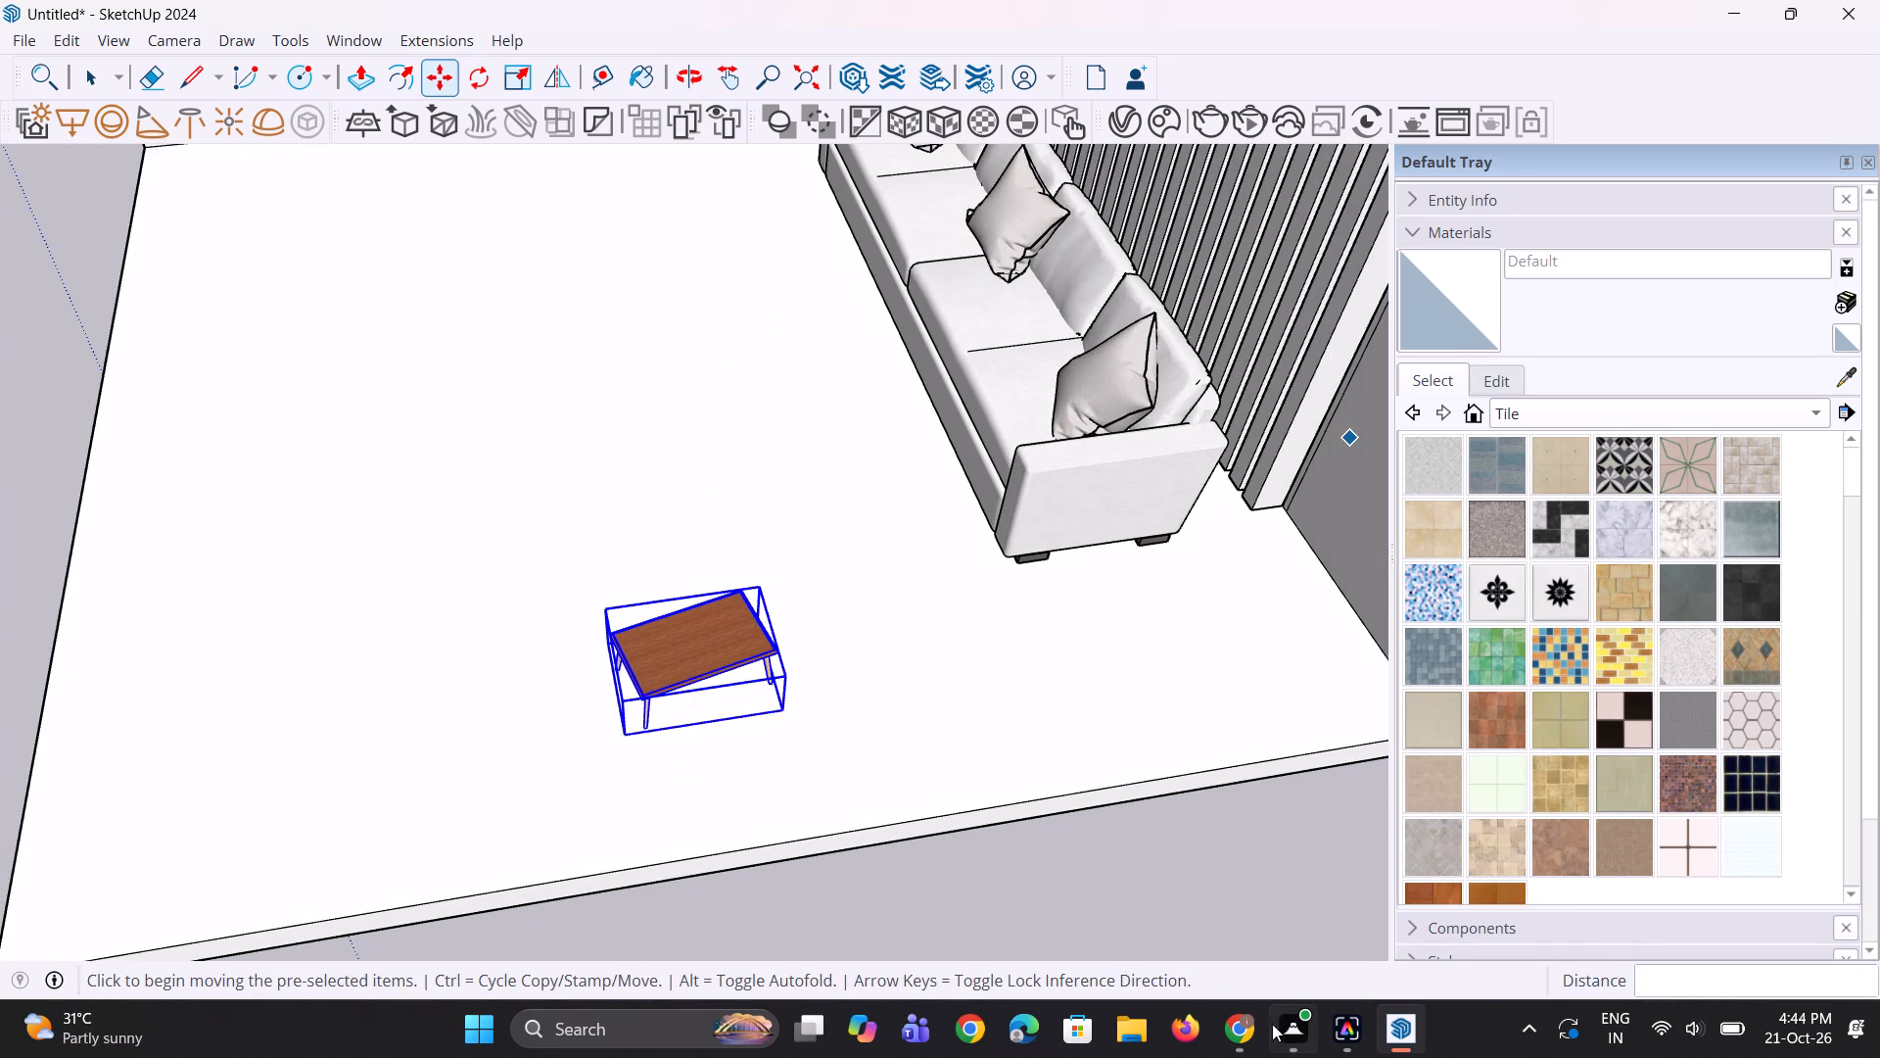
In Chrome, download the 1.5 MB dynamic table model with the dark wood top and black frame legs as a SketchUp file.
click(1240, 1036)
scroll(844, 684, up, 2)
scroll(844, 684, down, 4)
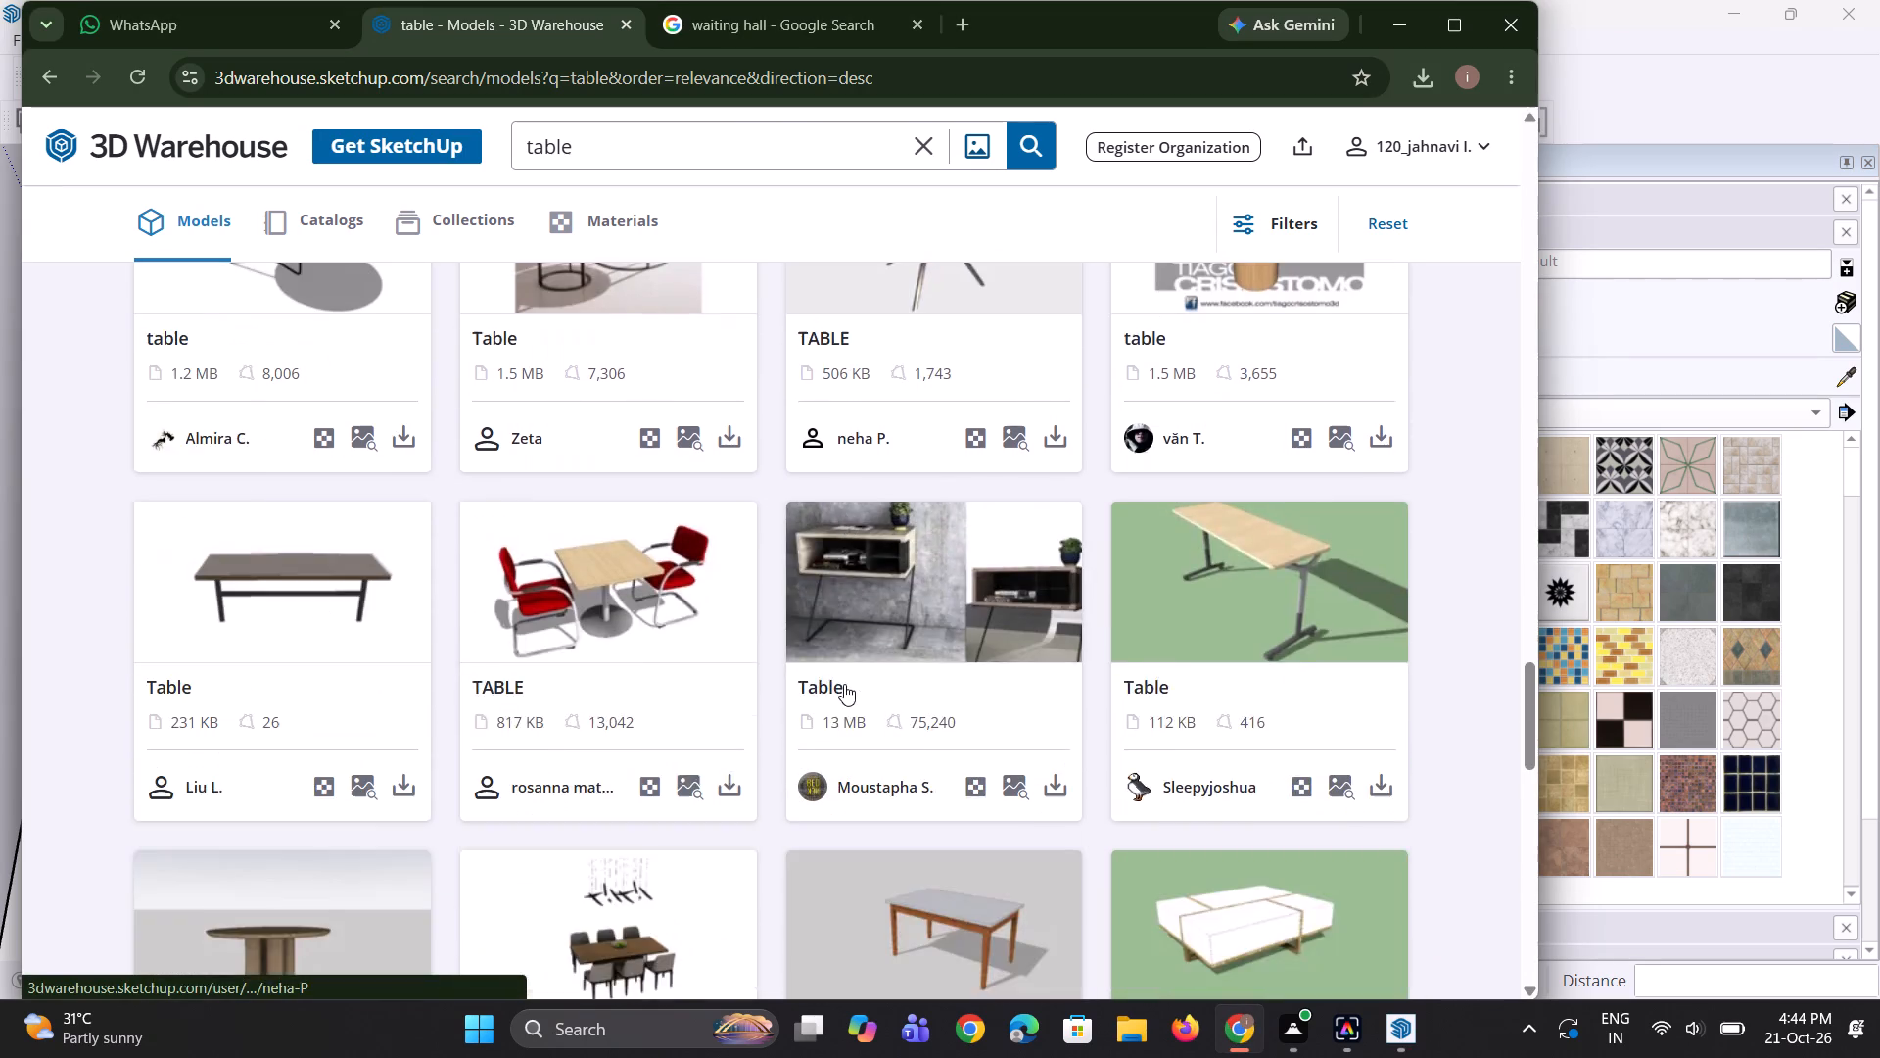
scroll(844, 684, down, 4)
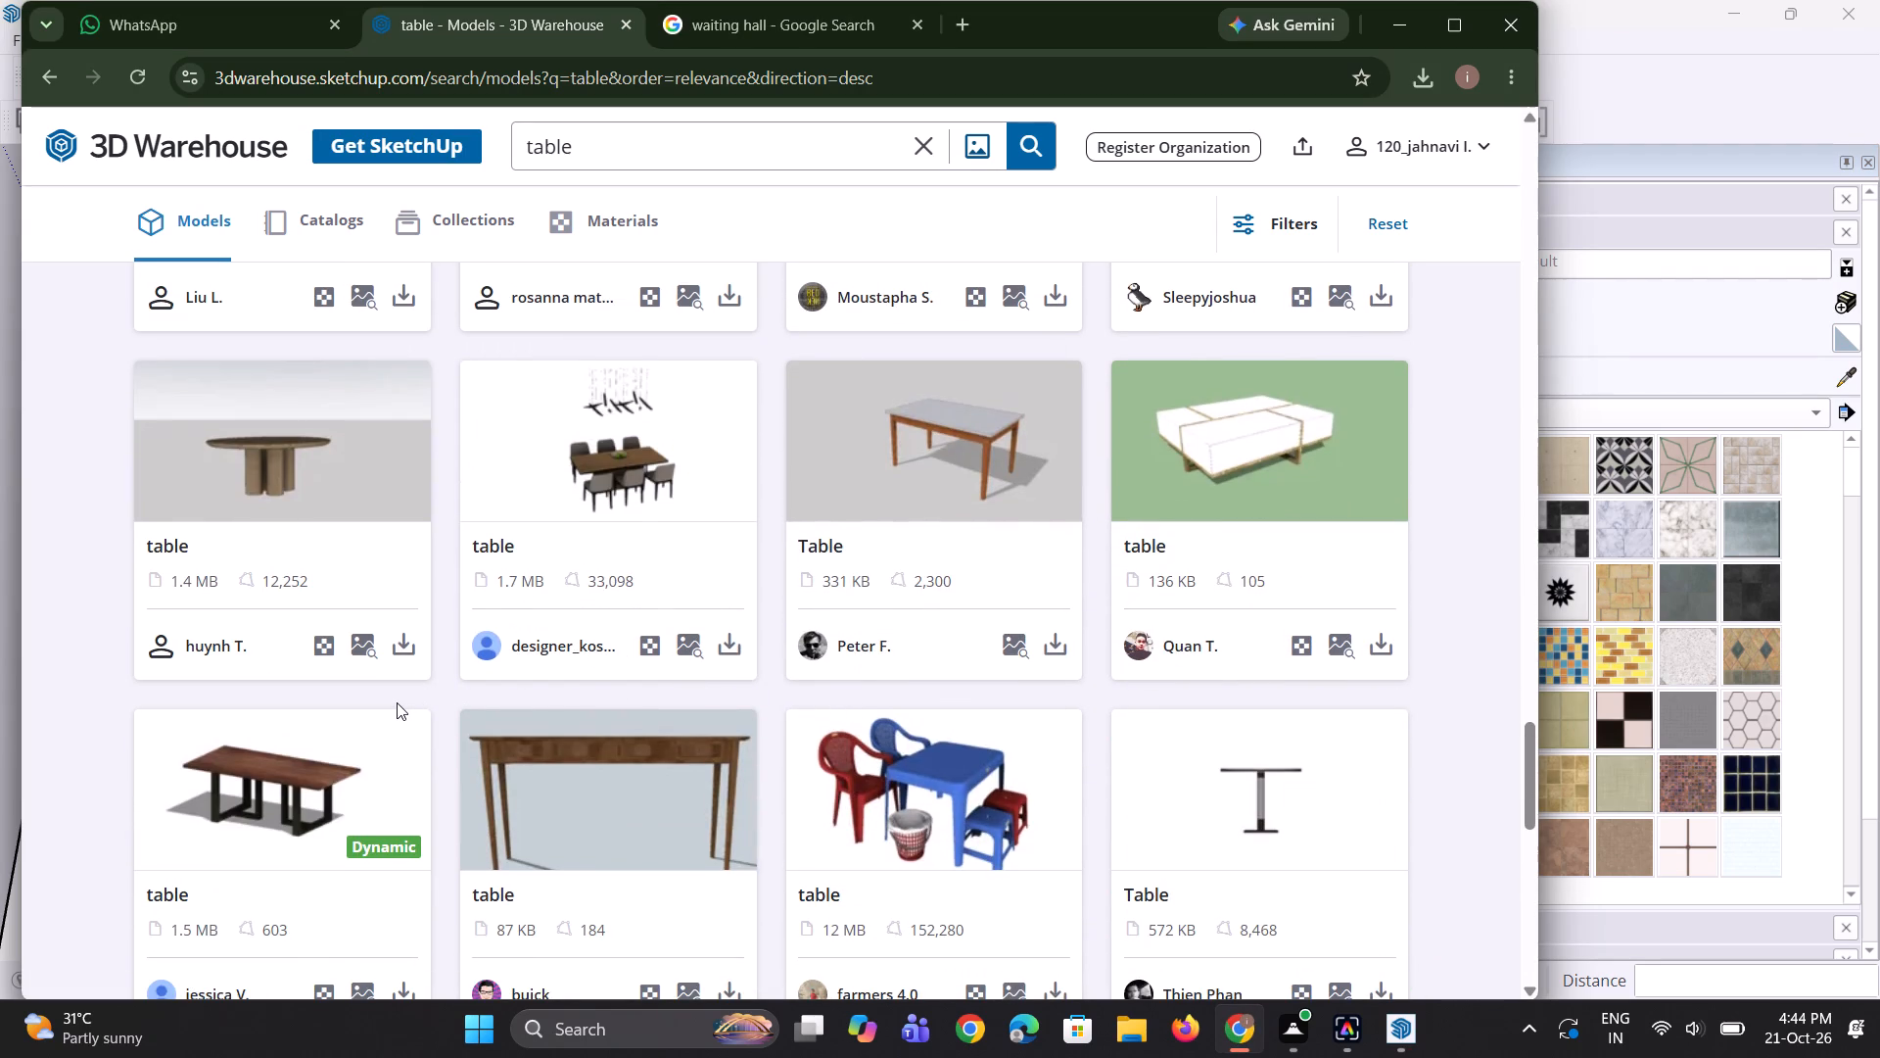
scroll(338, 732, down, 1)
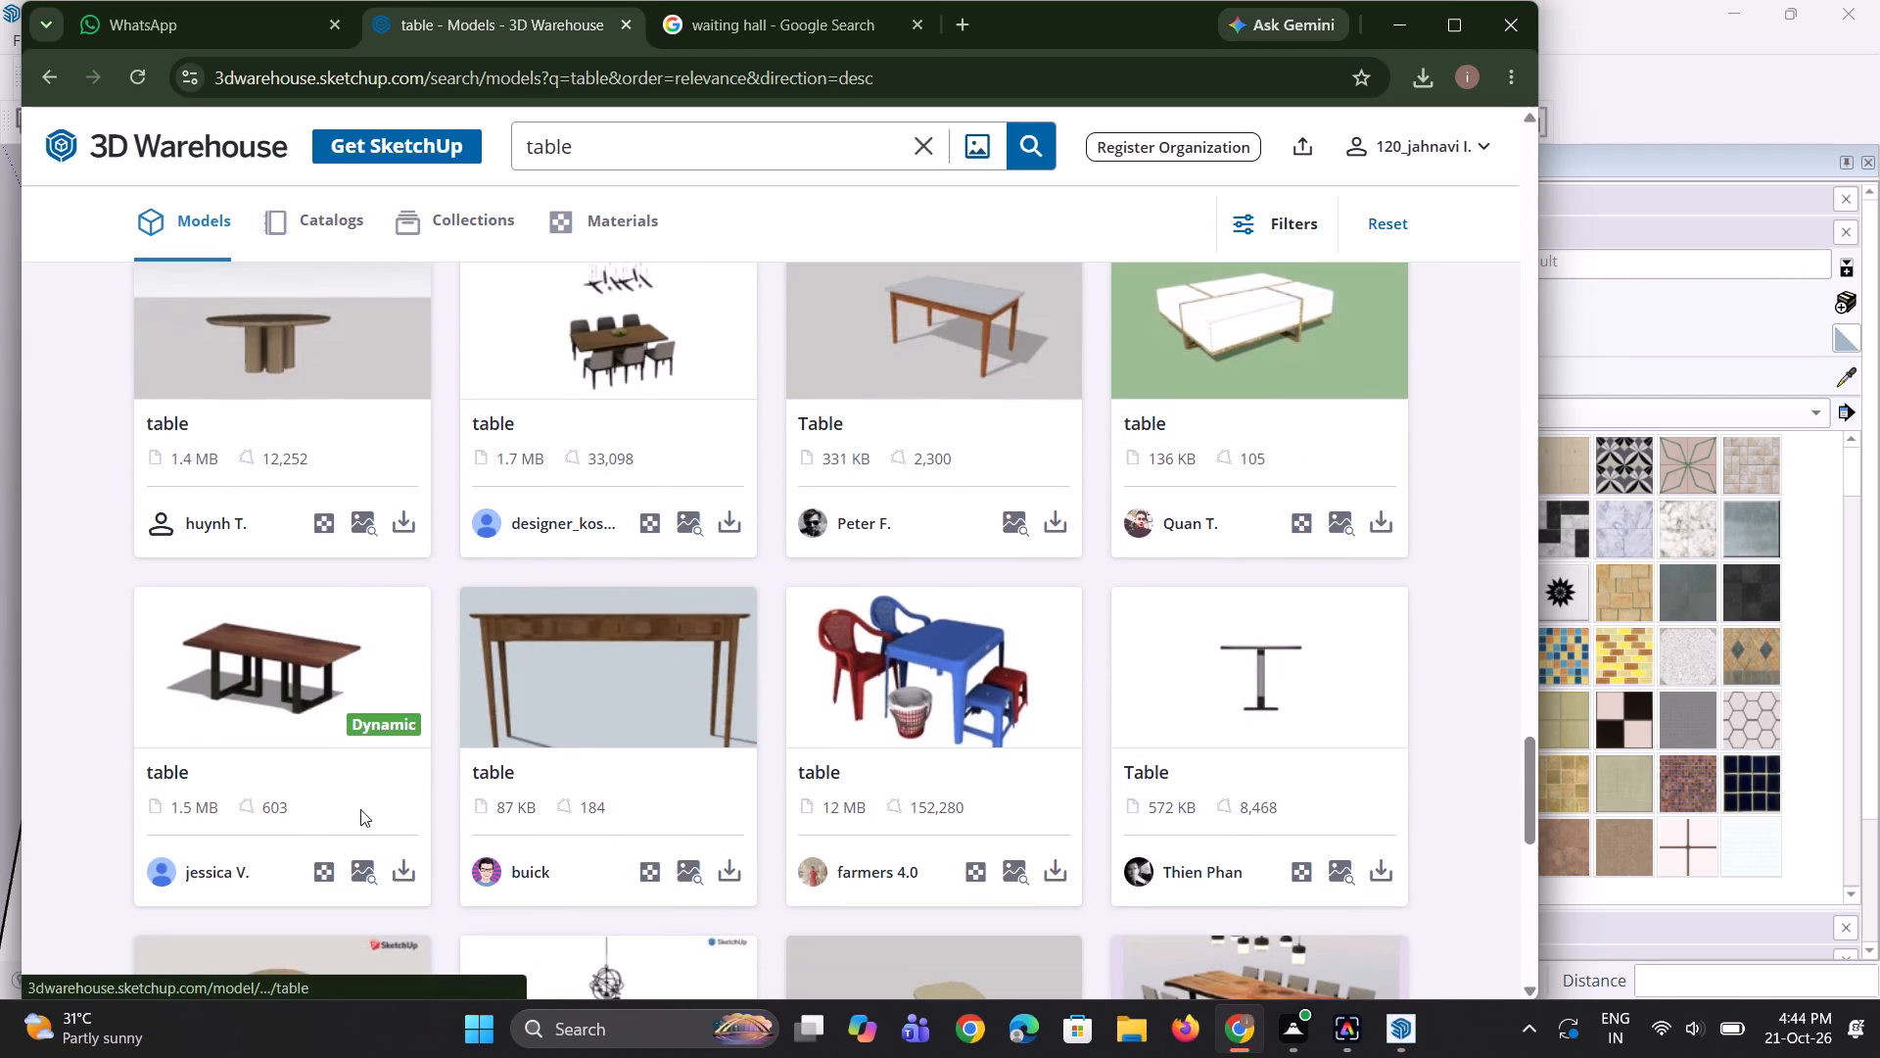
click(399, 873)
click(512, 668)
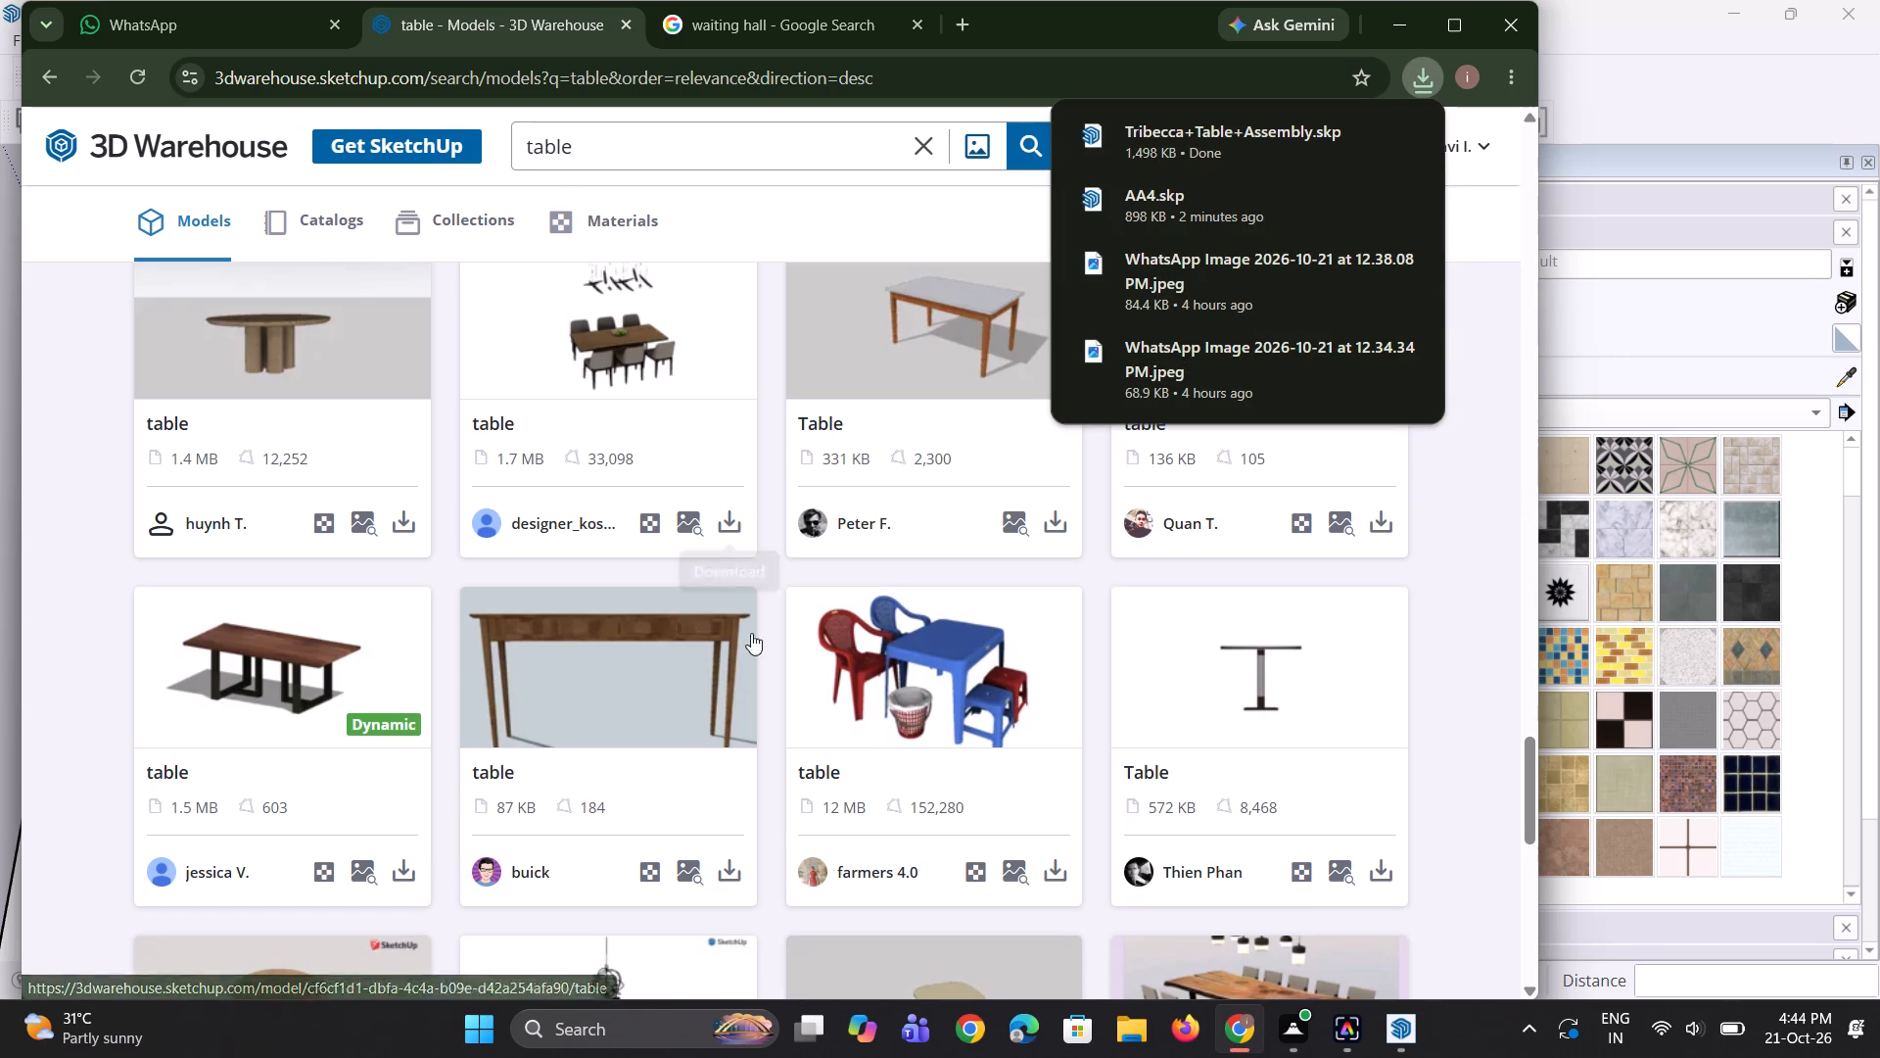
Switch back to SketchUp and delete the AA4 table from the hall floor.
click(1410, 1037)
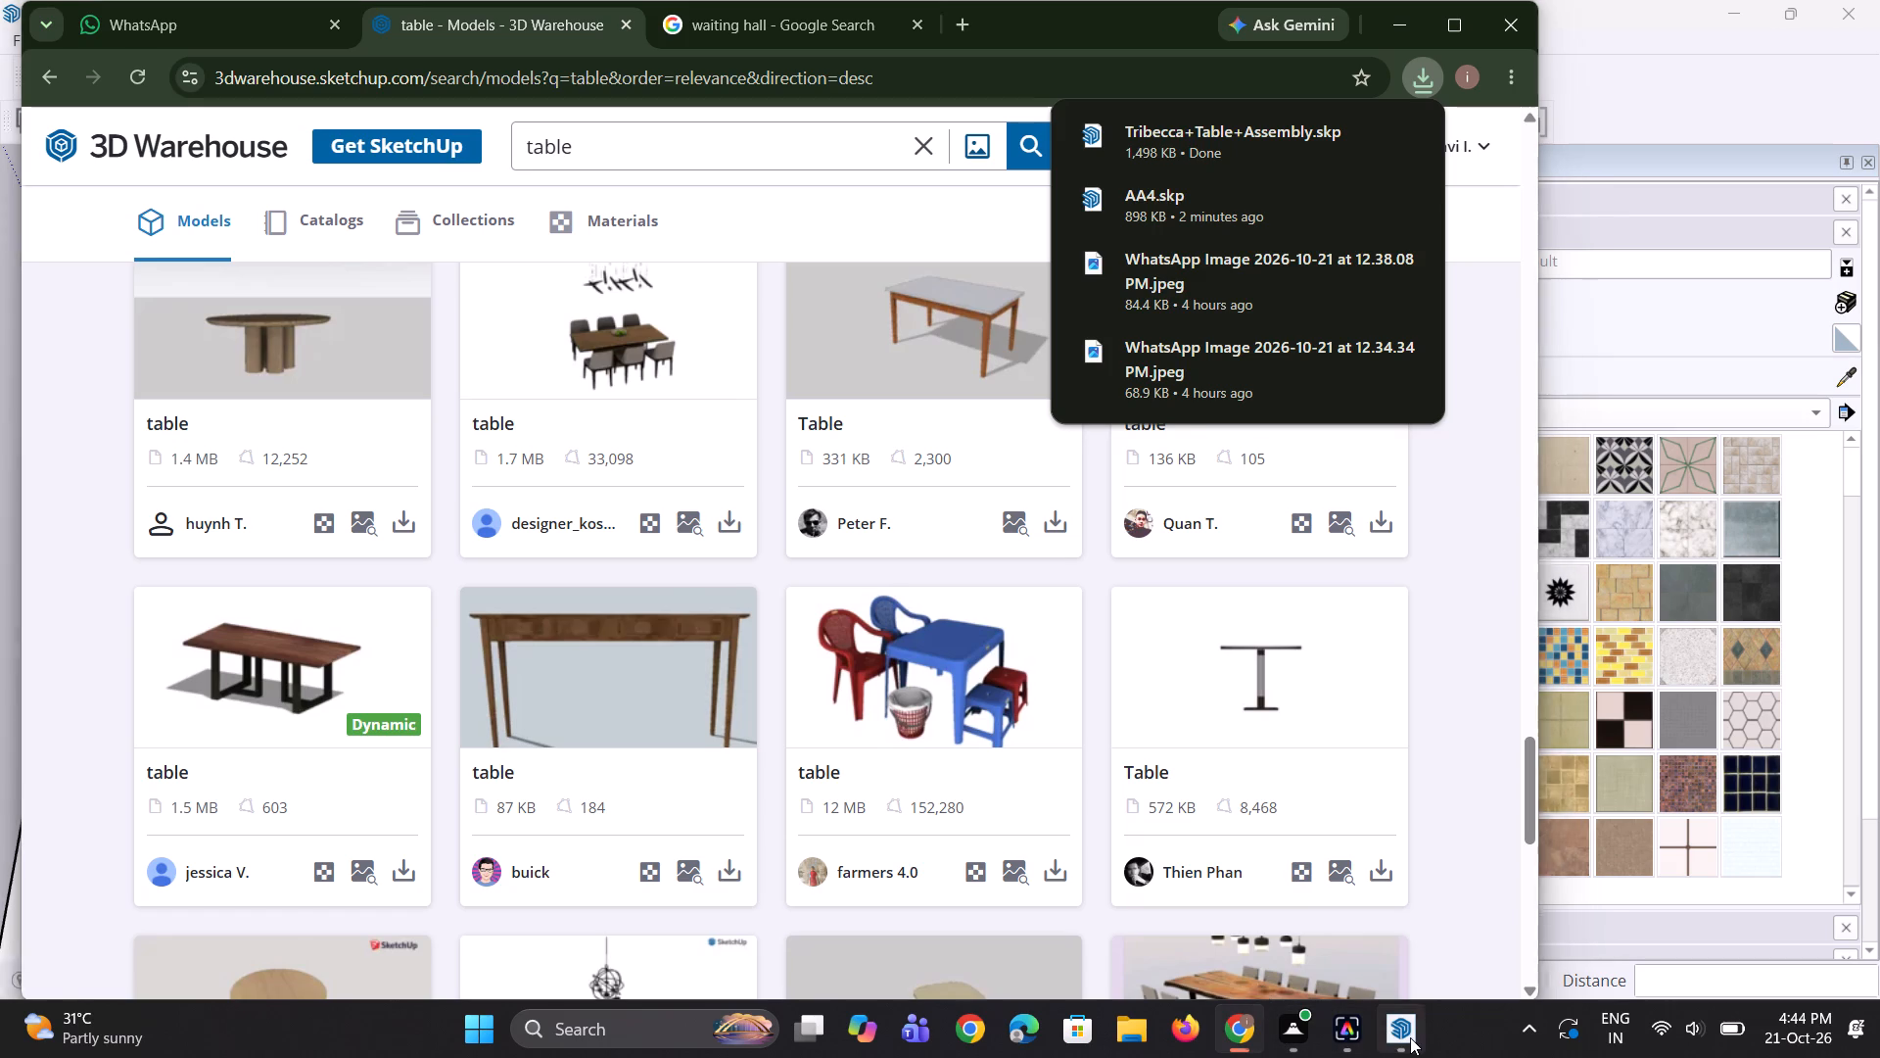
scroll(625, 651, down, 2)
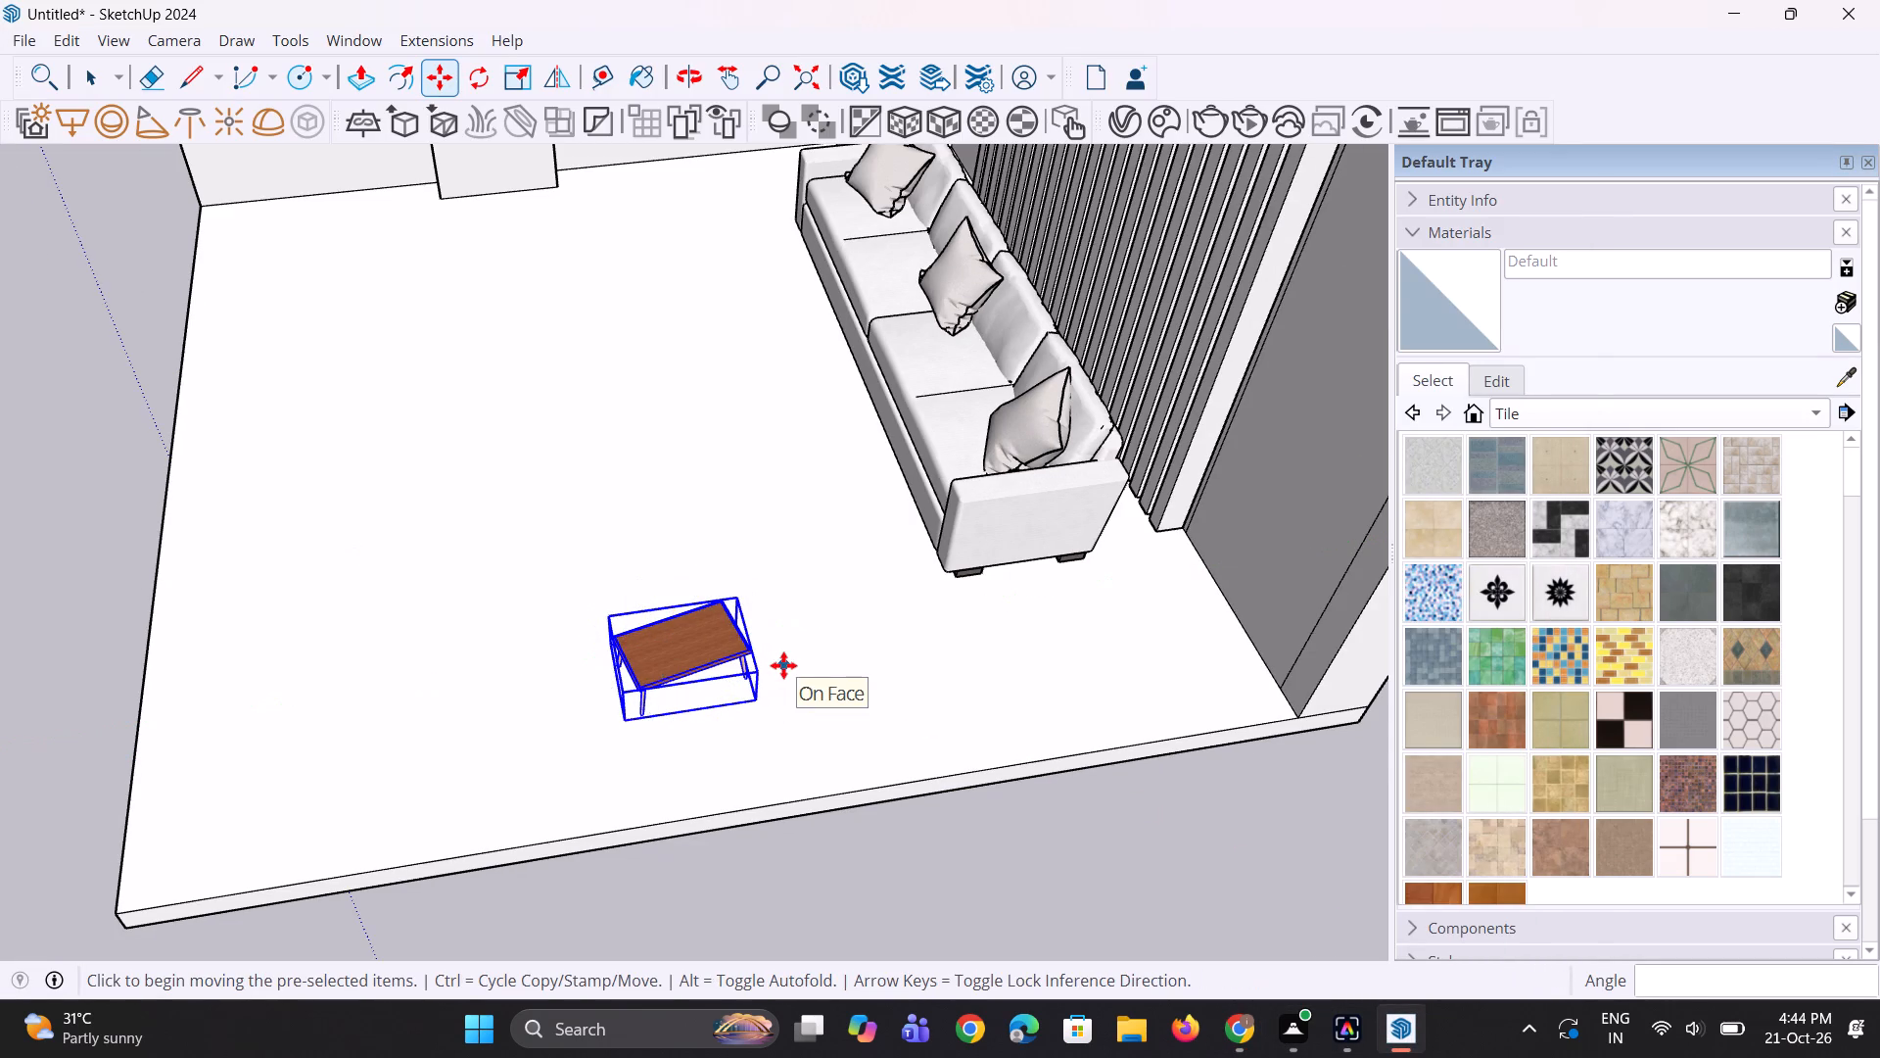
key(Delete)
Import the Tribecca+Table+Assembly model from Downloads and place it on the floor in front of the sofa, near the open edge.
click(23, 31)
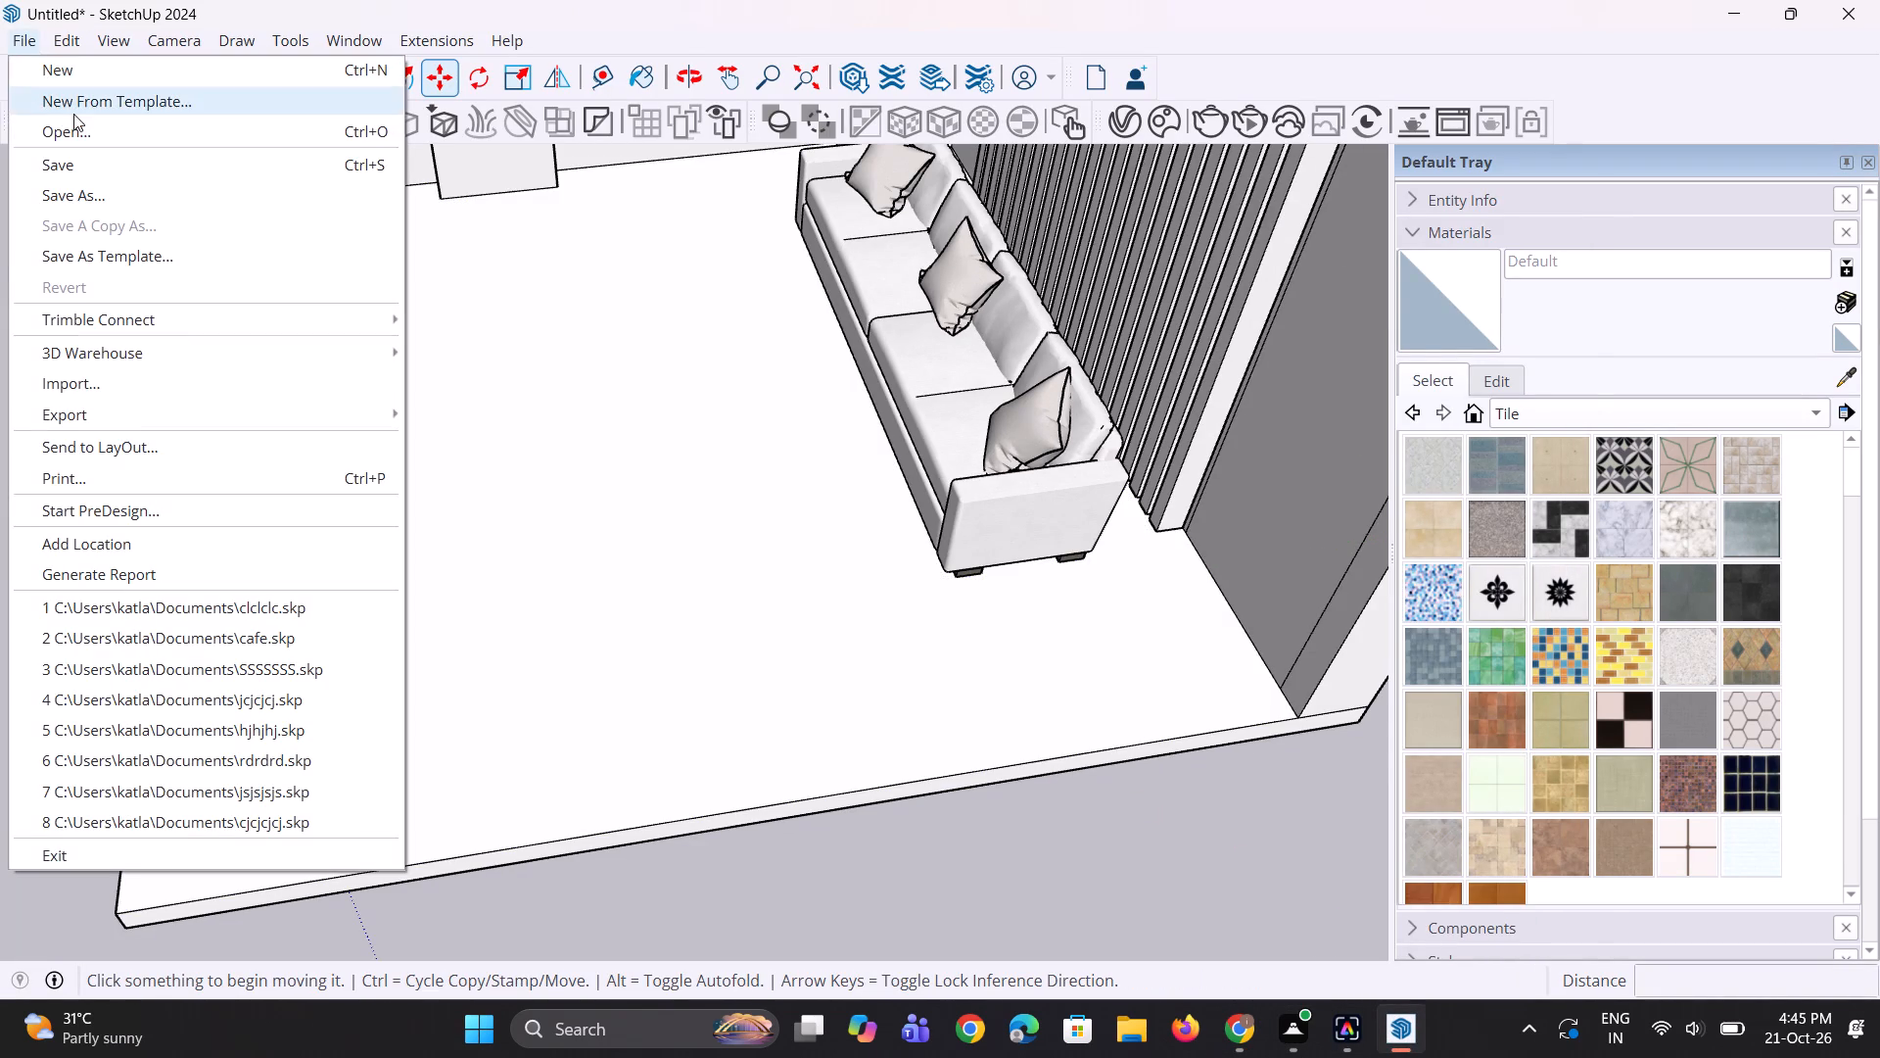
click(156, 384)
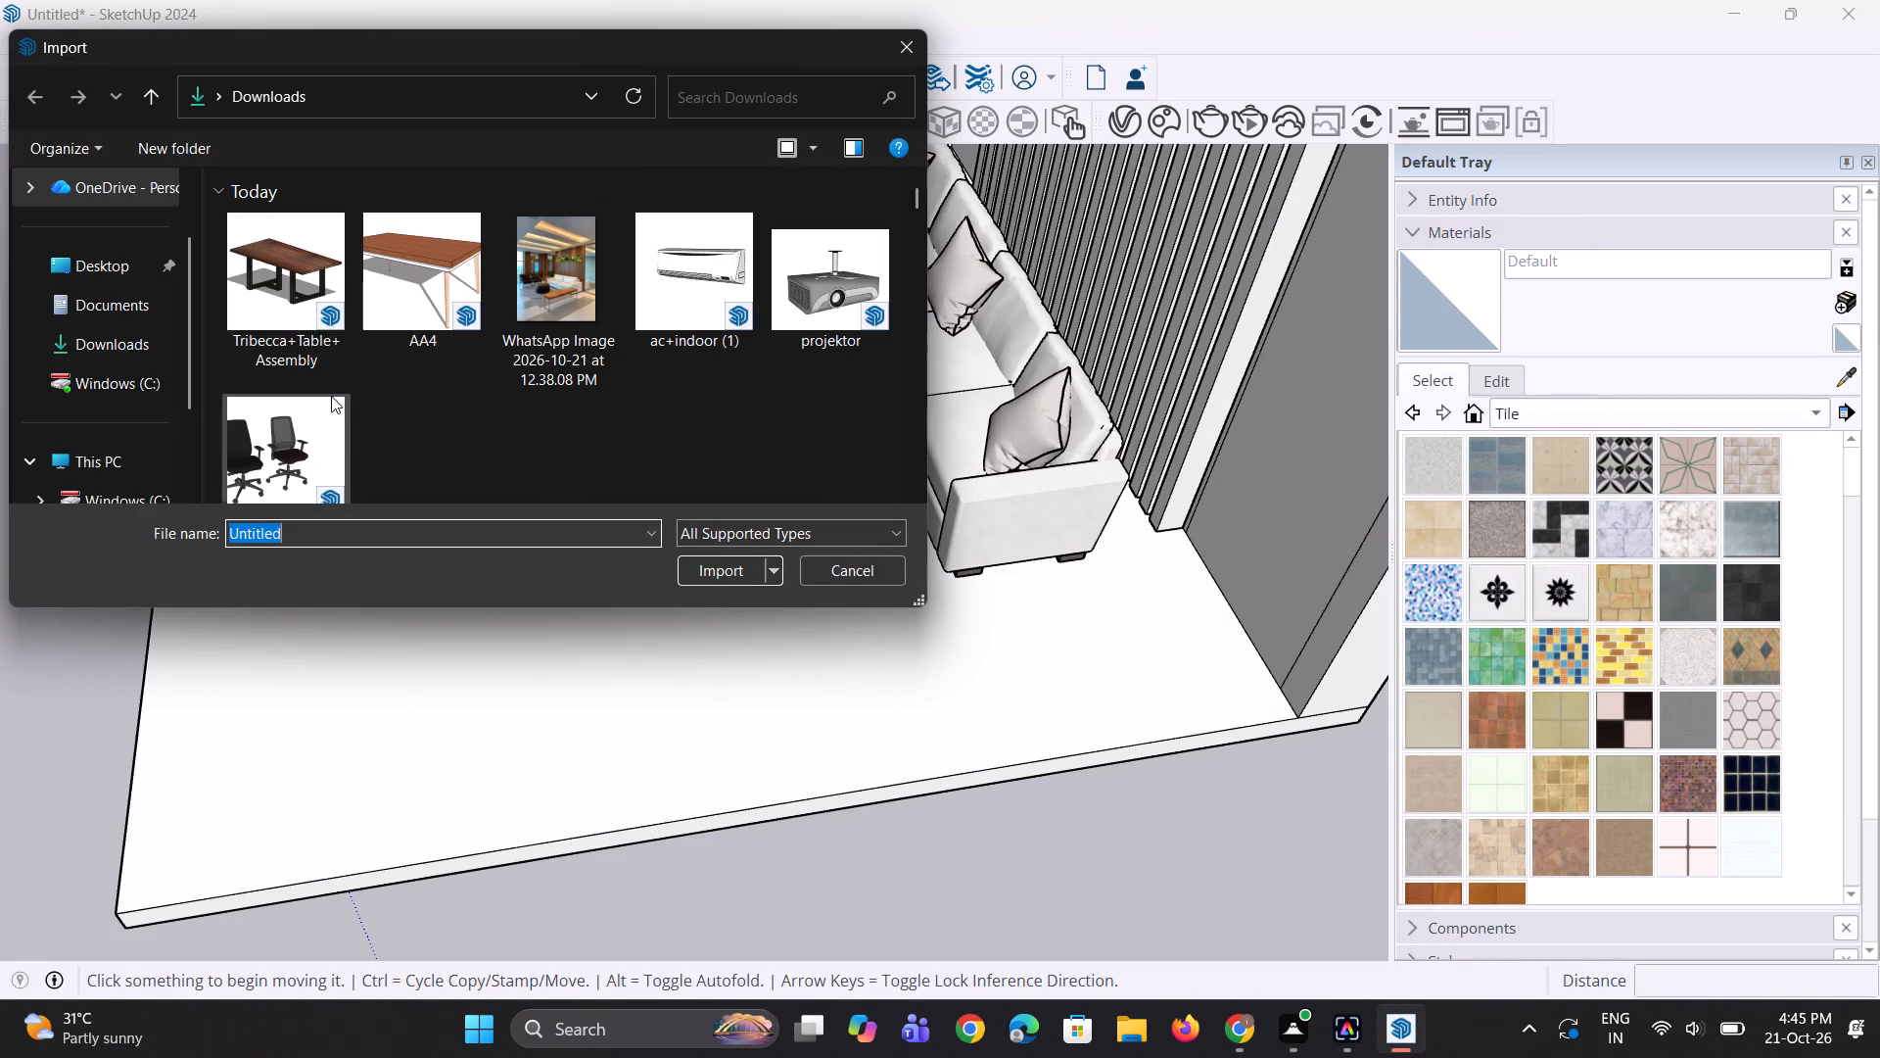
click(312, 292)
click(730, 579)
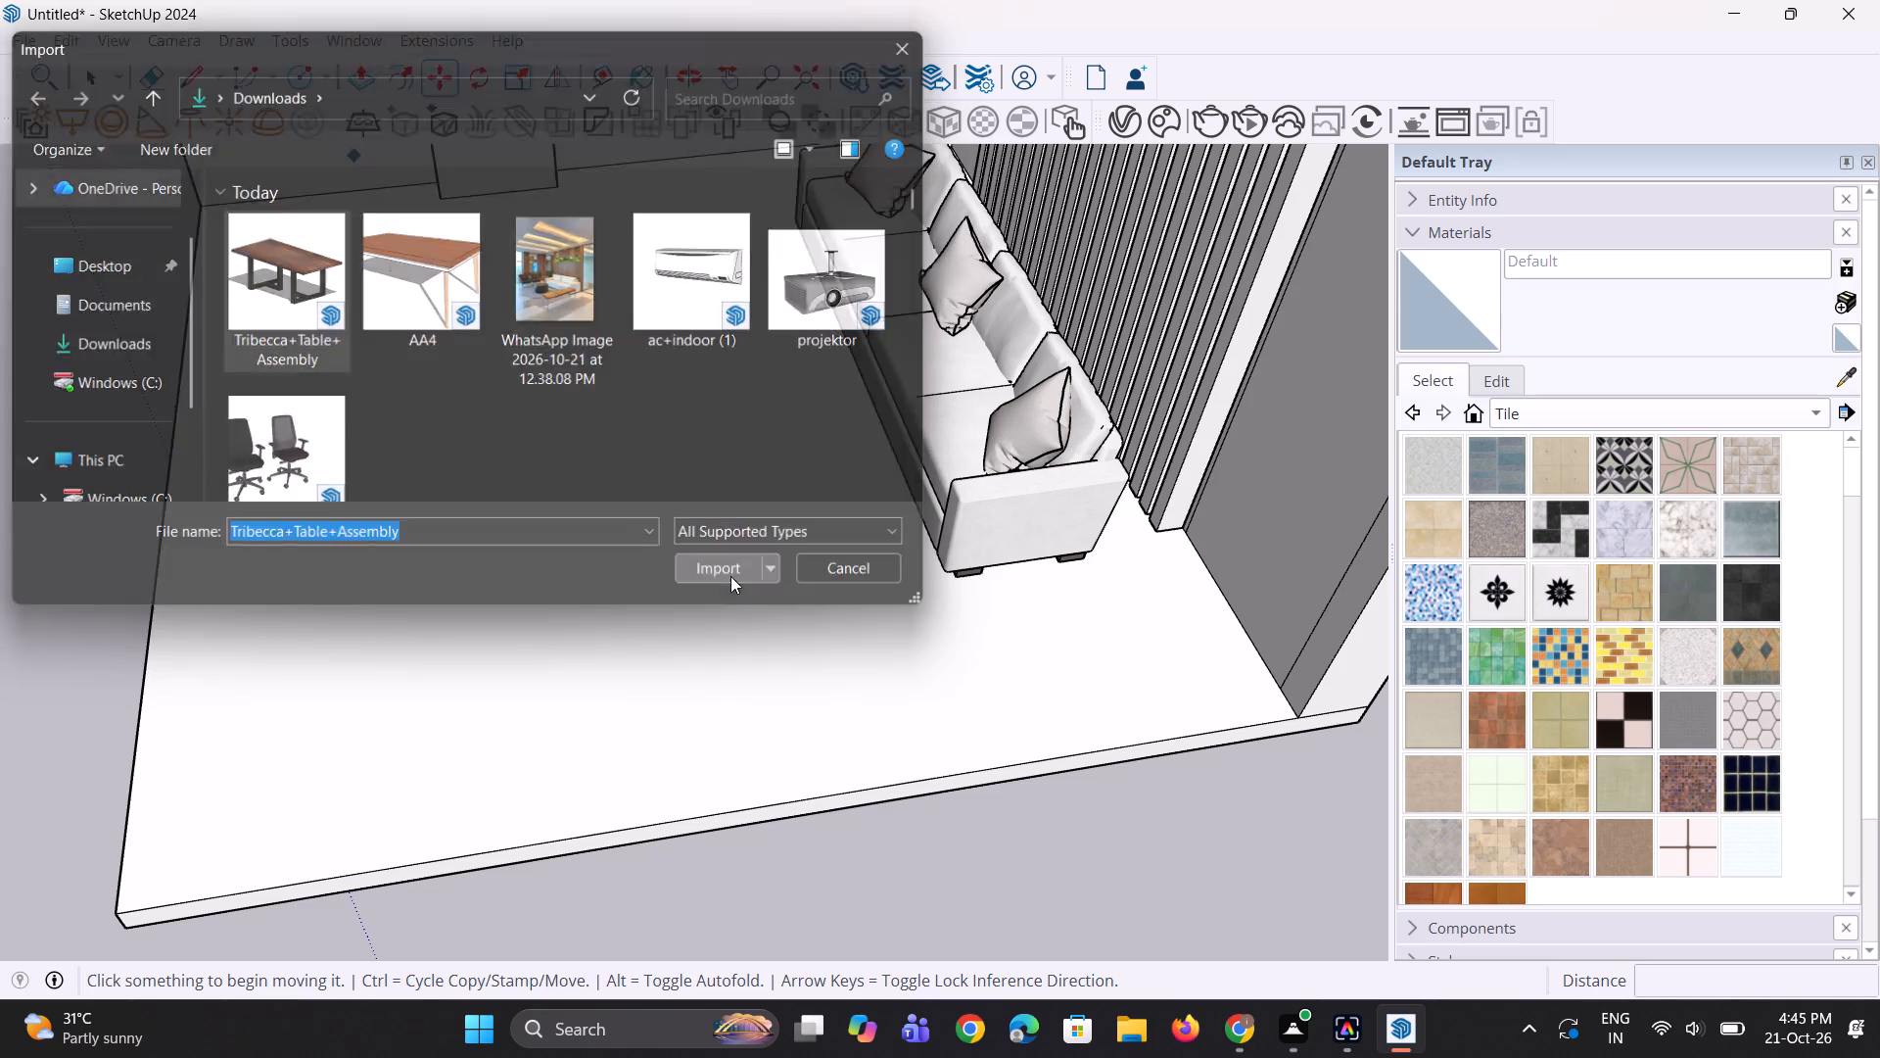
scroll(730, 568, down, 3)
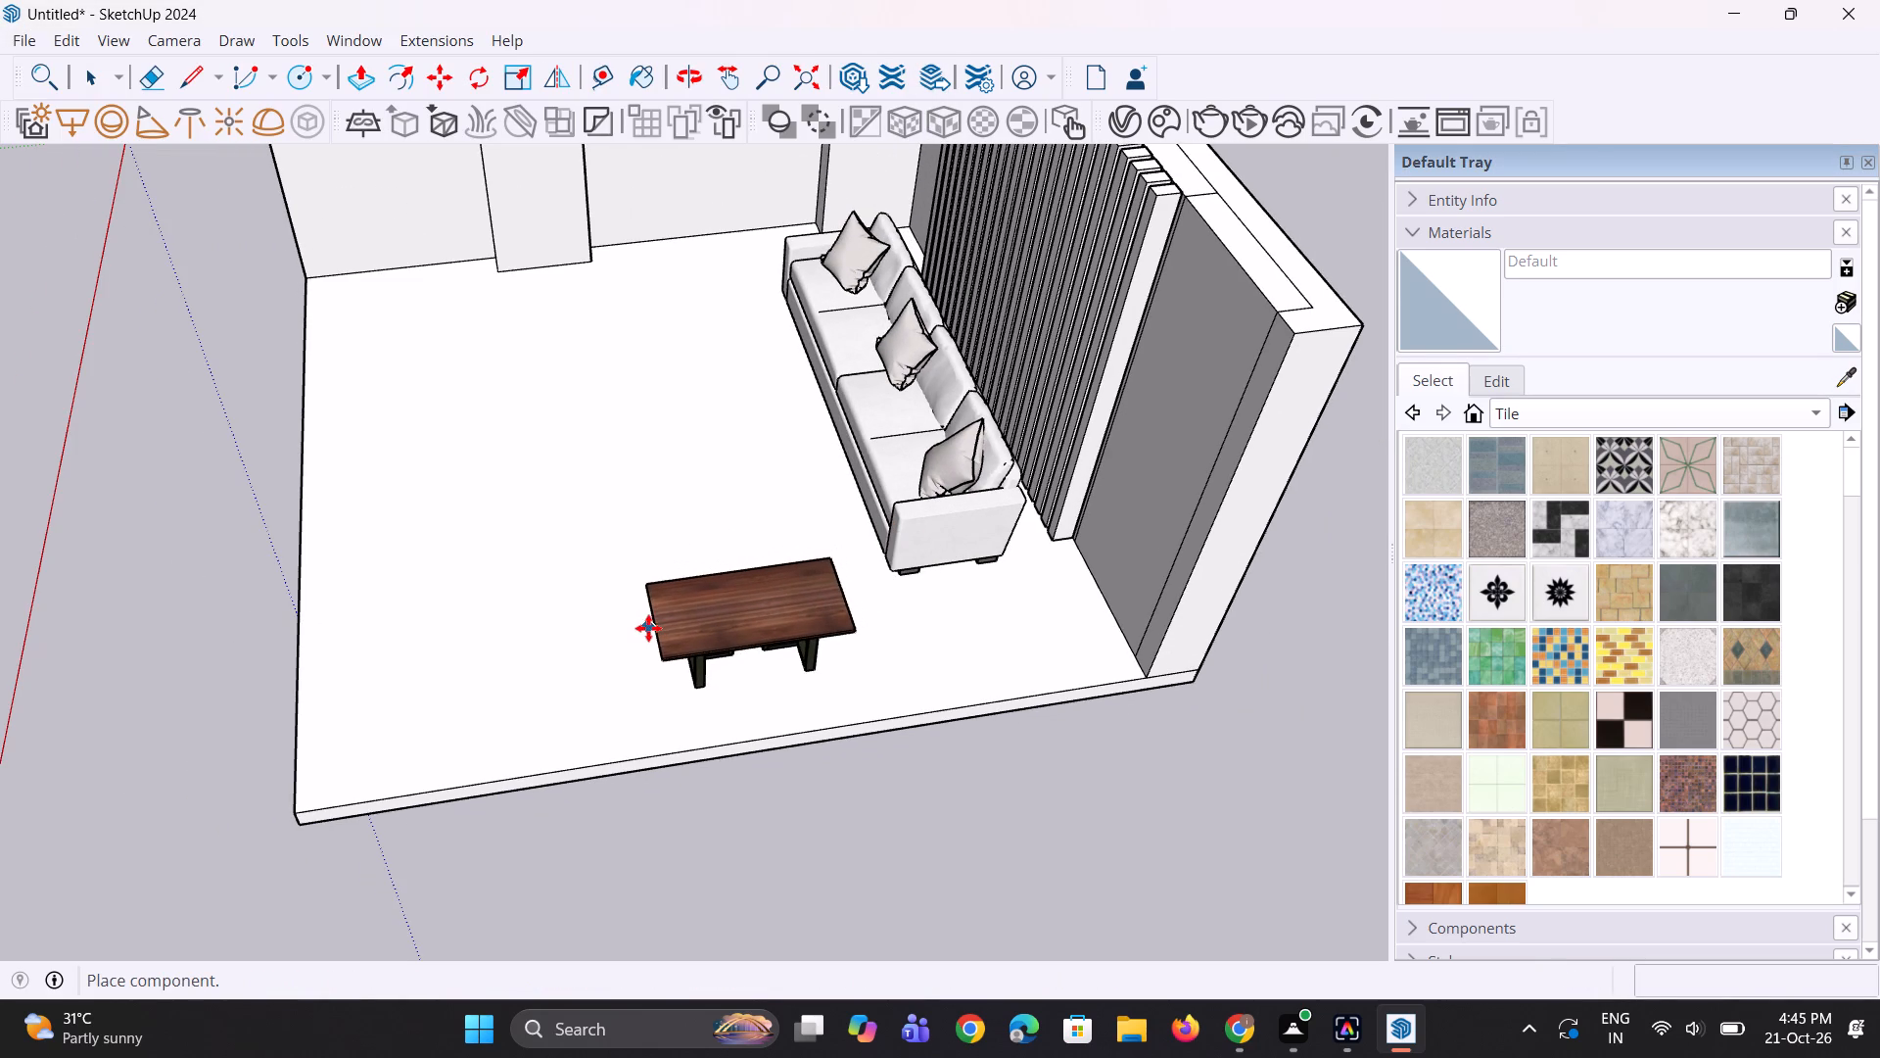
click(641, 628)
Scale the Tribecca table lengthwise along the green axis by about 1.3, extending the end facing away from the slatted wall.
middle_drag(660, 691, 794, 573)
scroll(685, 583, up, 2)
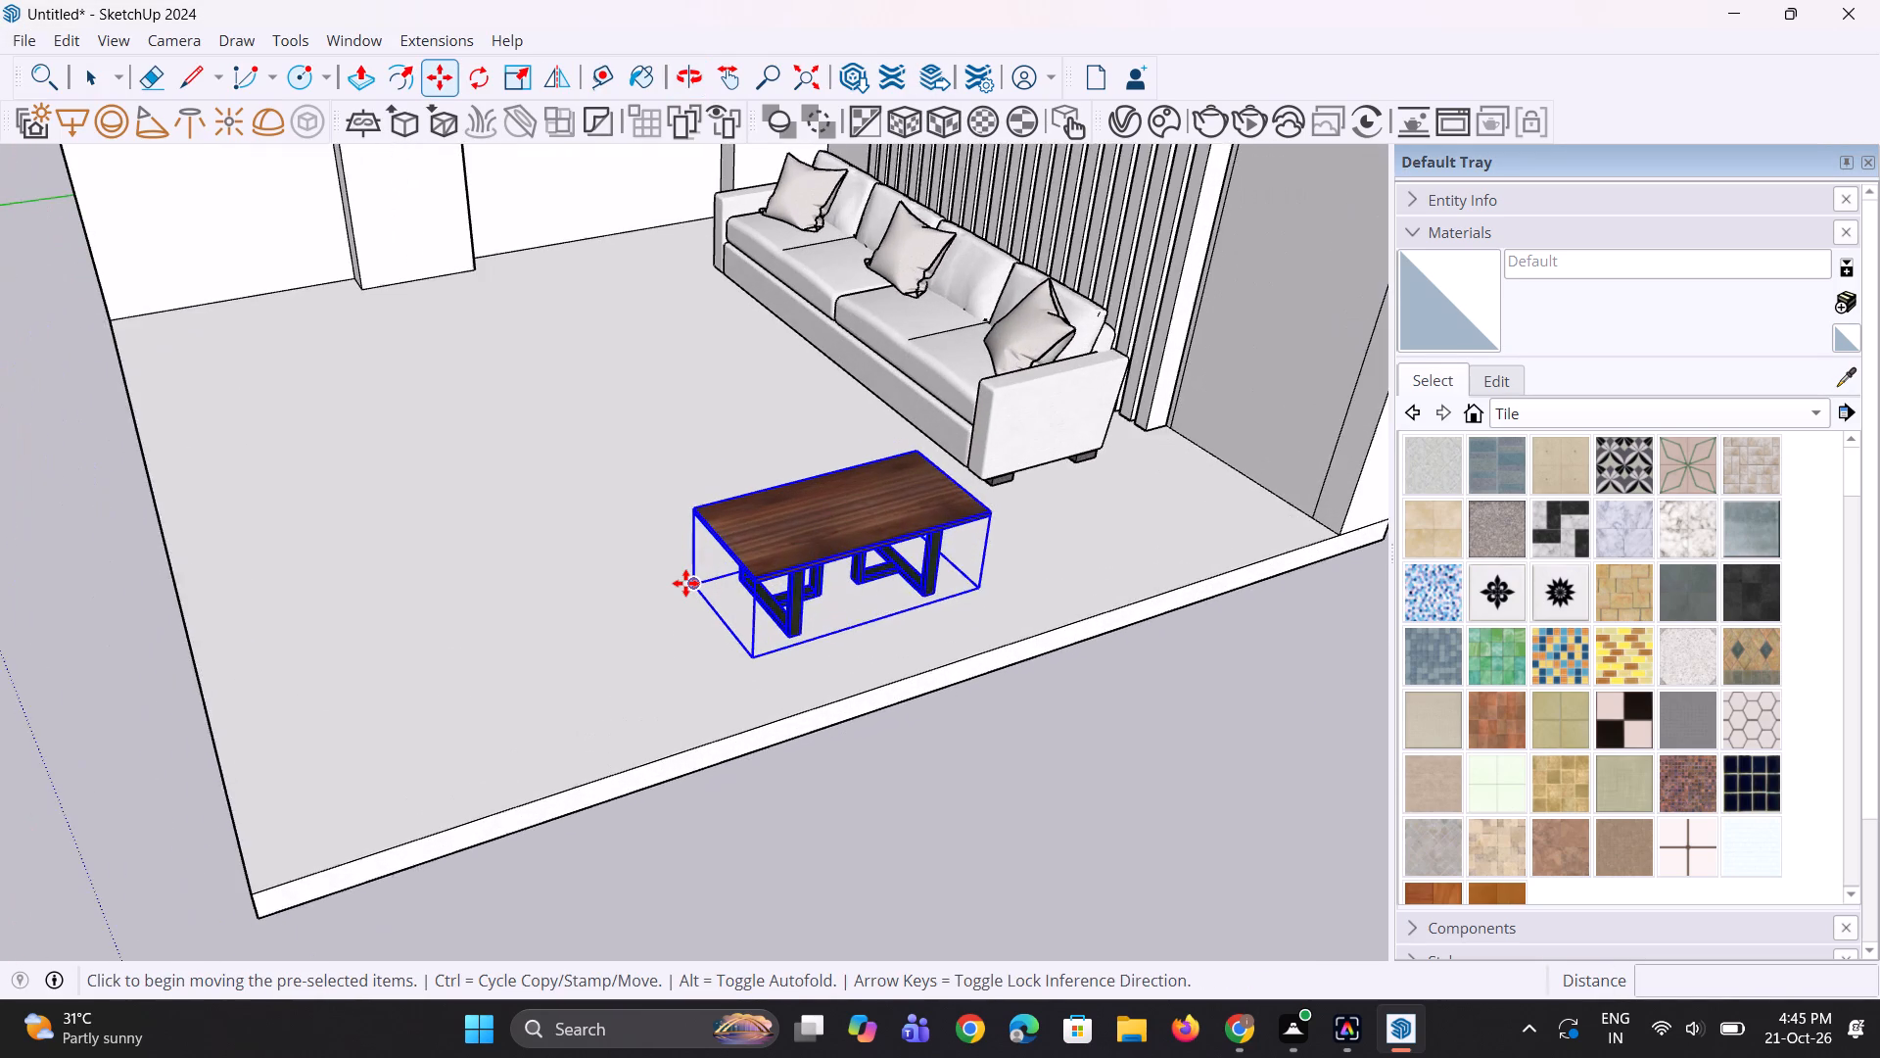
scroll(685, 583, up, 2)
key(s)
scroll(705, 564, up, 2)
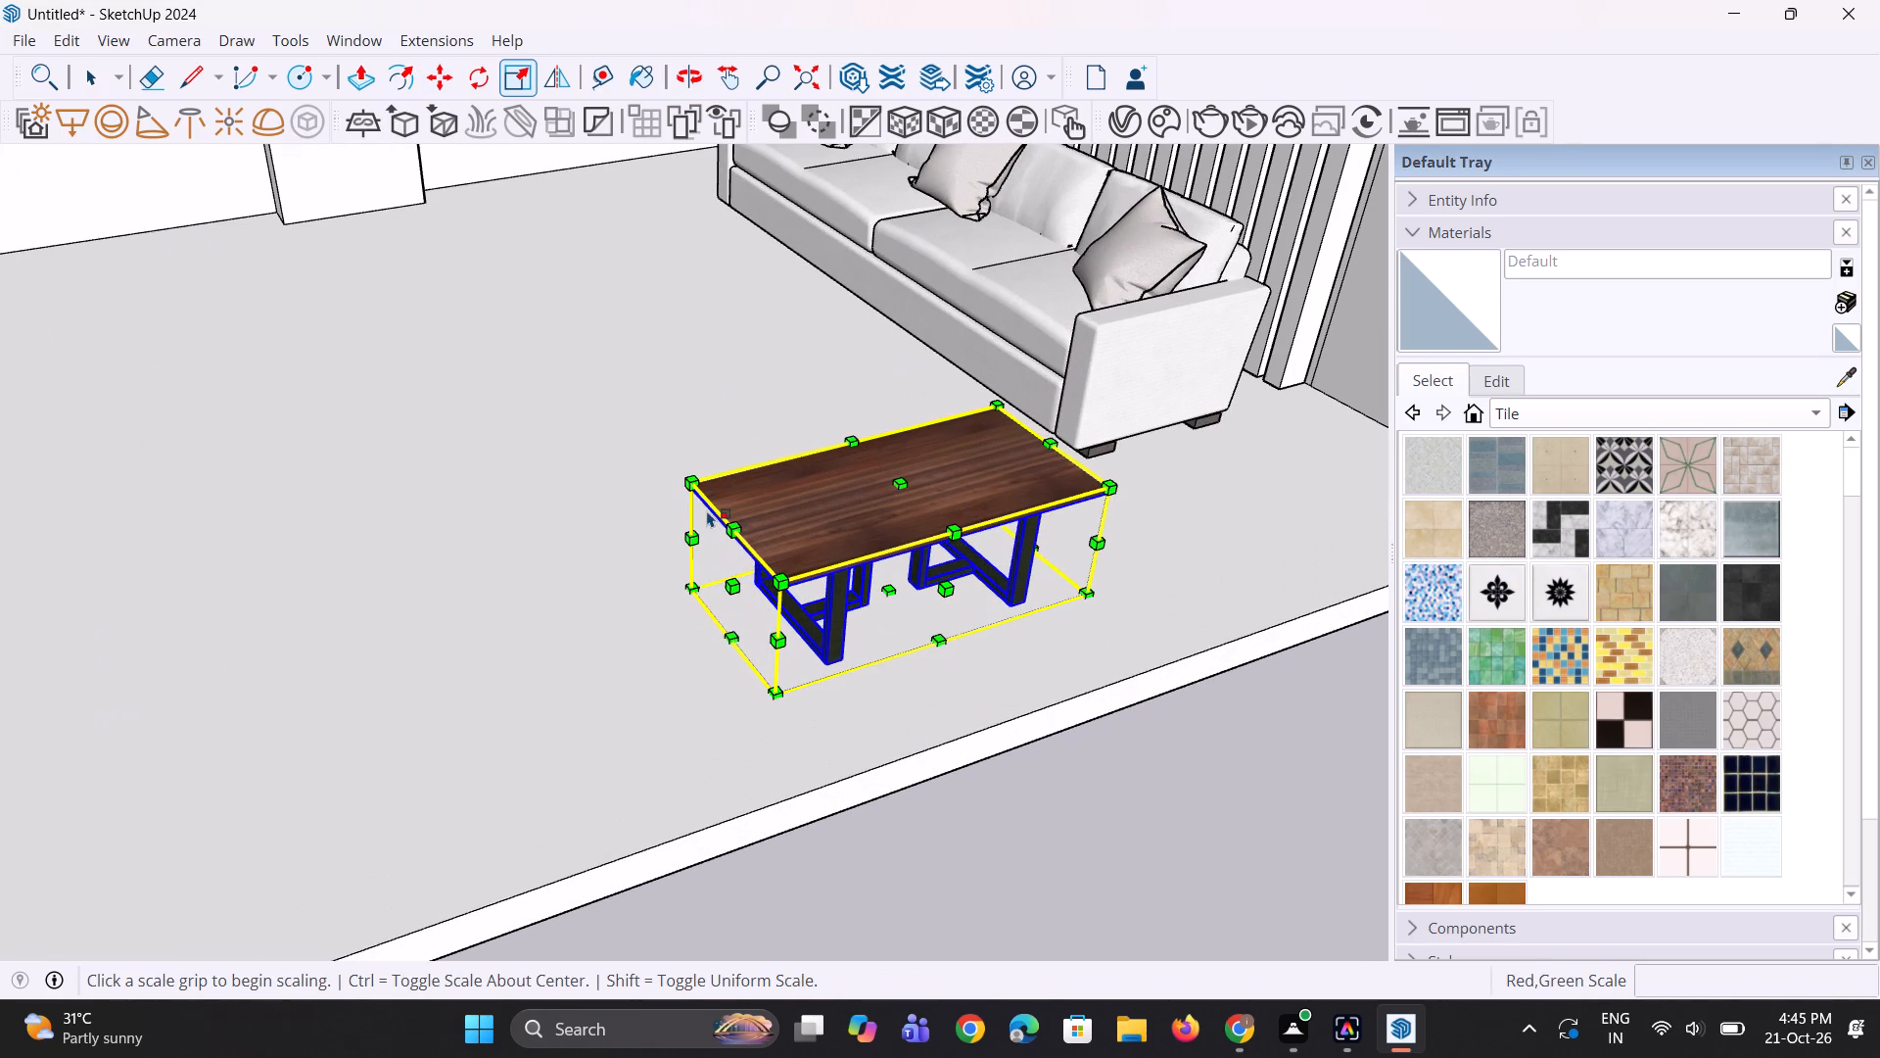
click(731, 583)
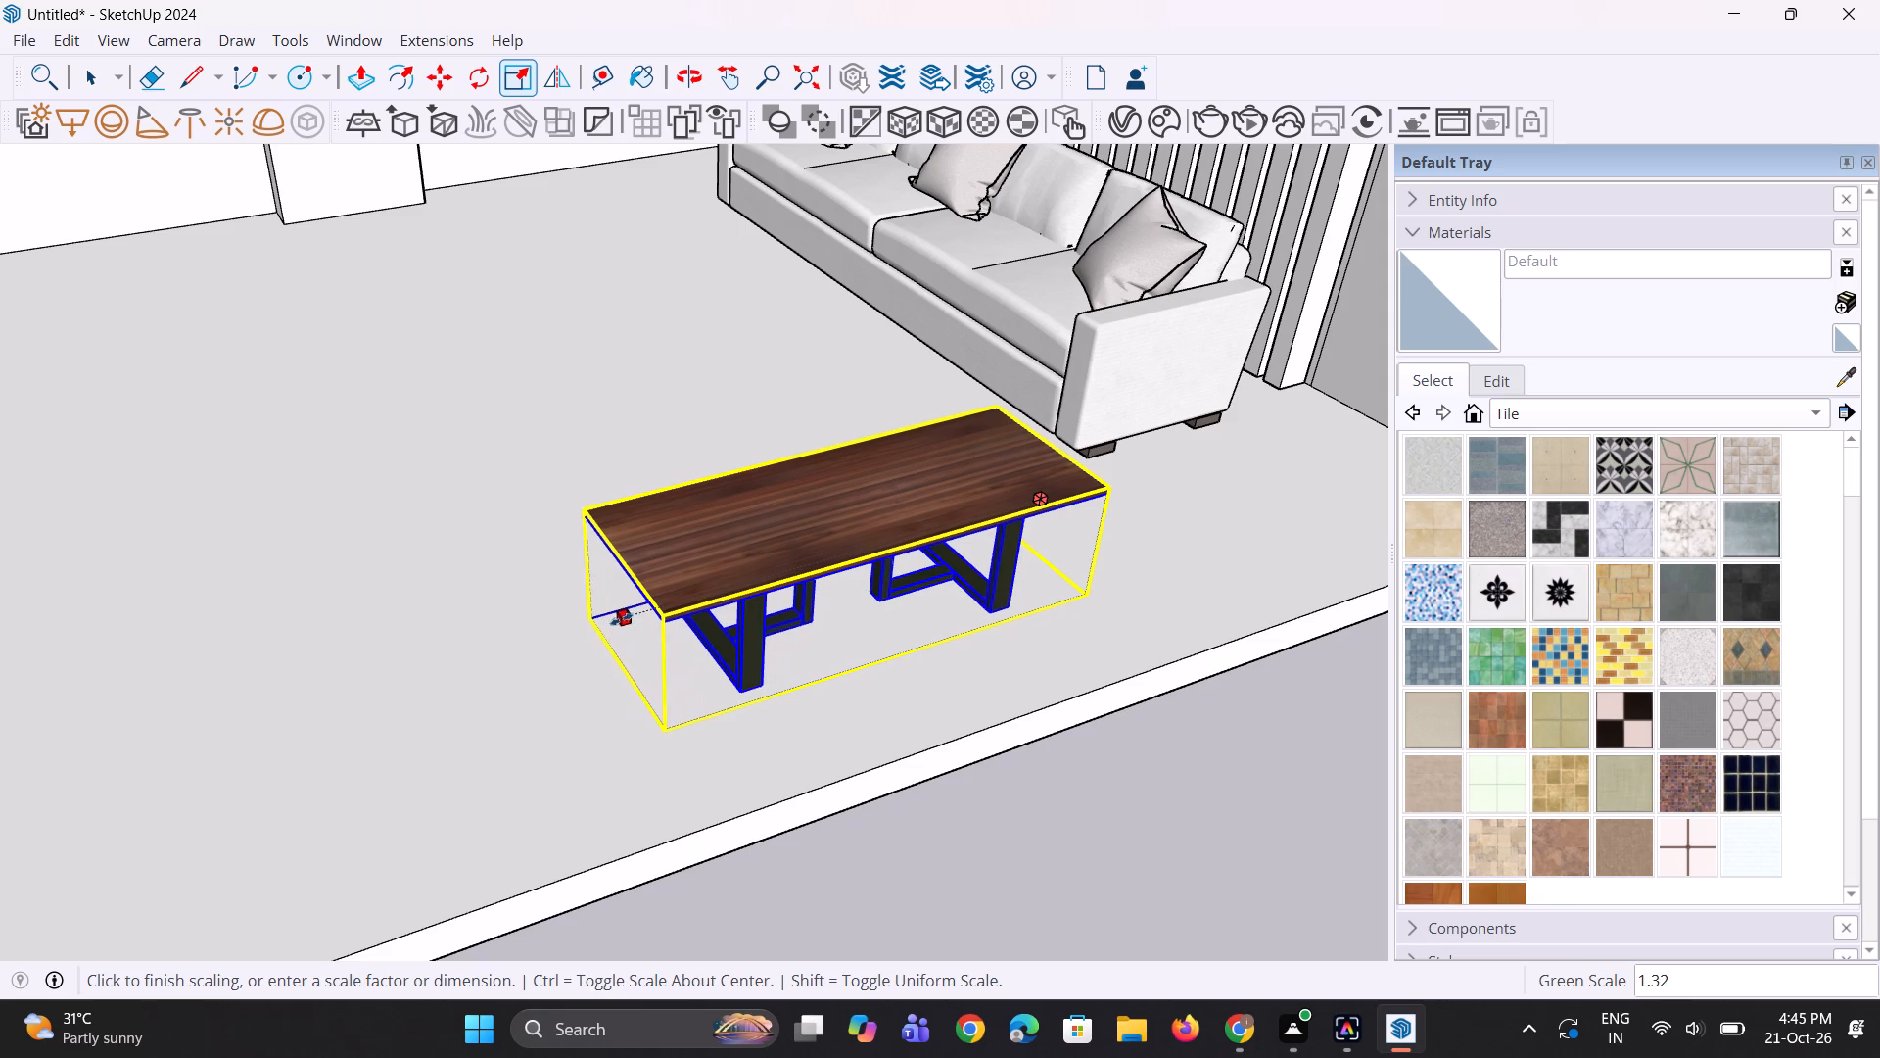
click(610, 624)
Scale the Tribecca table along the green axis by about 1.2 from its end facing the slatted wall, and deselect it.
scroll(724, 568, down, 4)
middle_drag(880, 568, 478, 635)
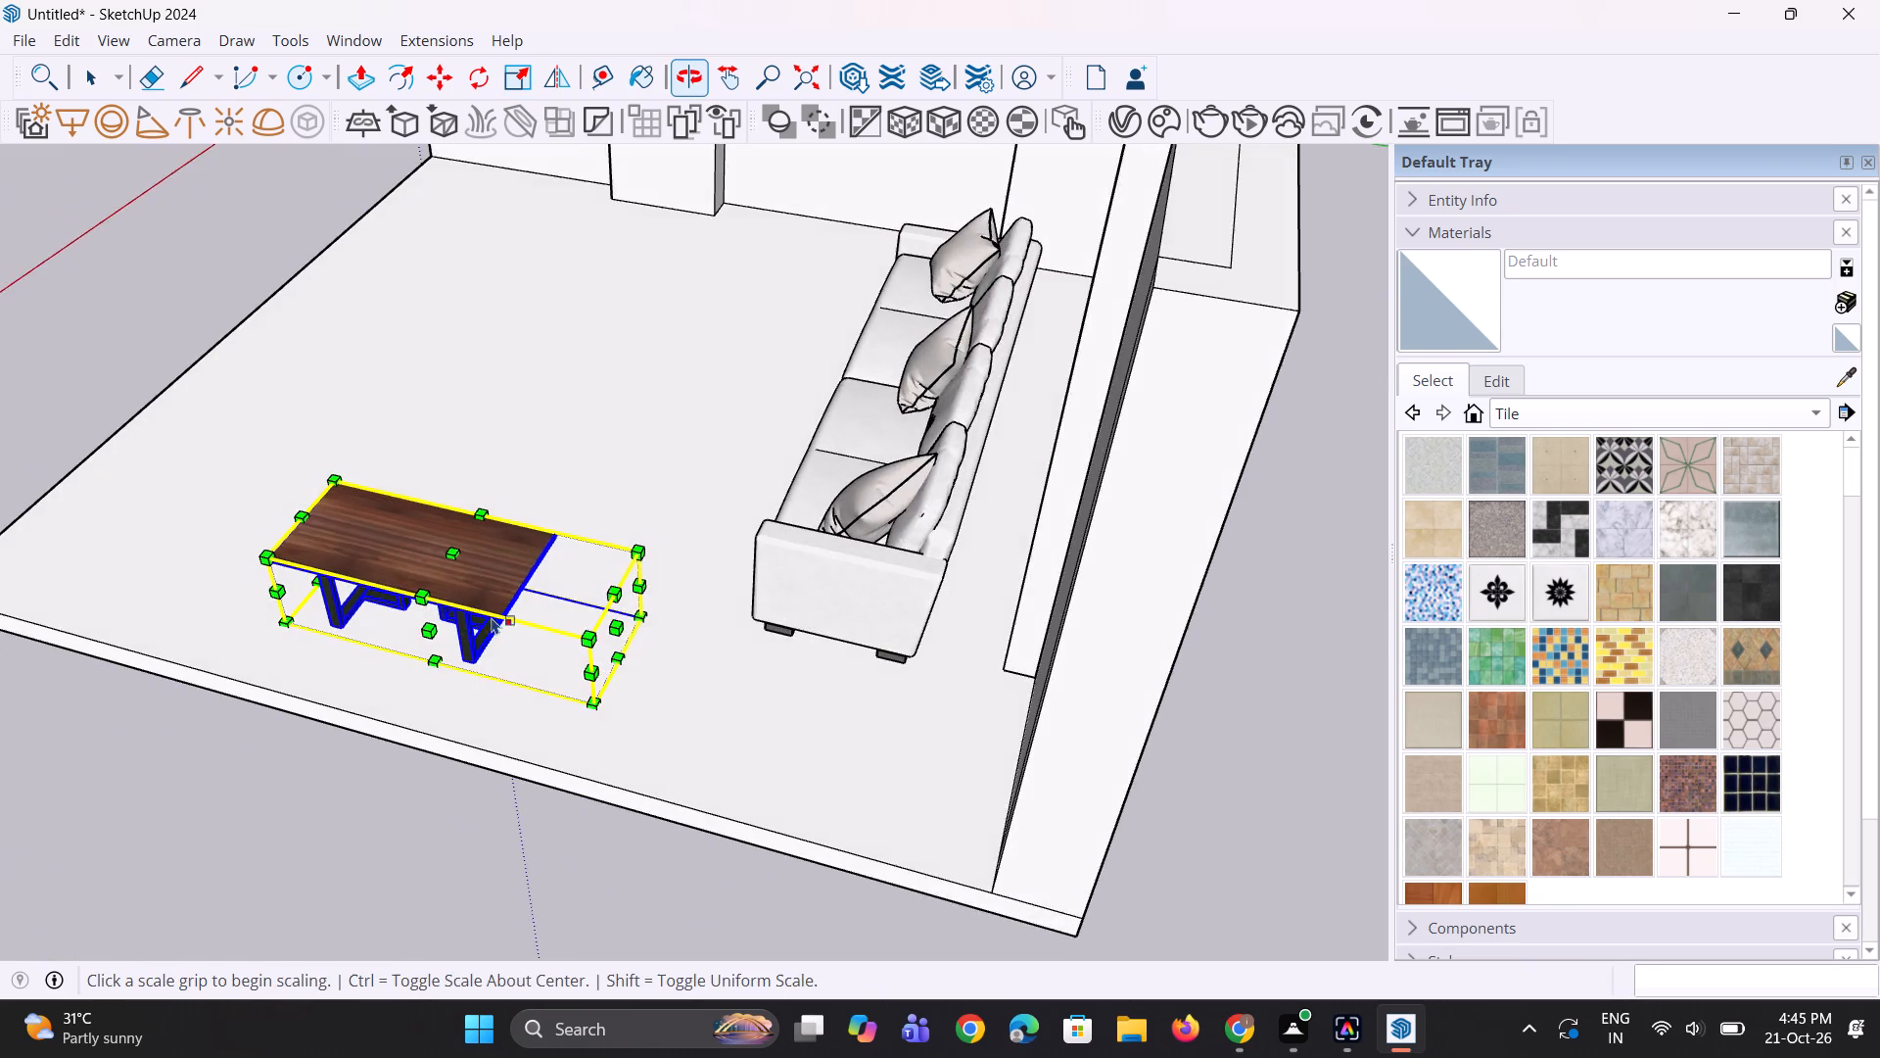
scroll(540, 584, up, 6)
click(664, 663)
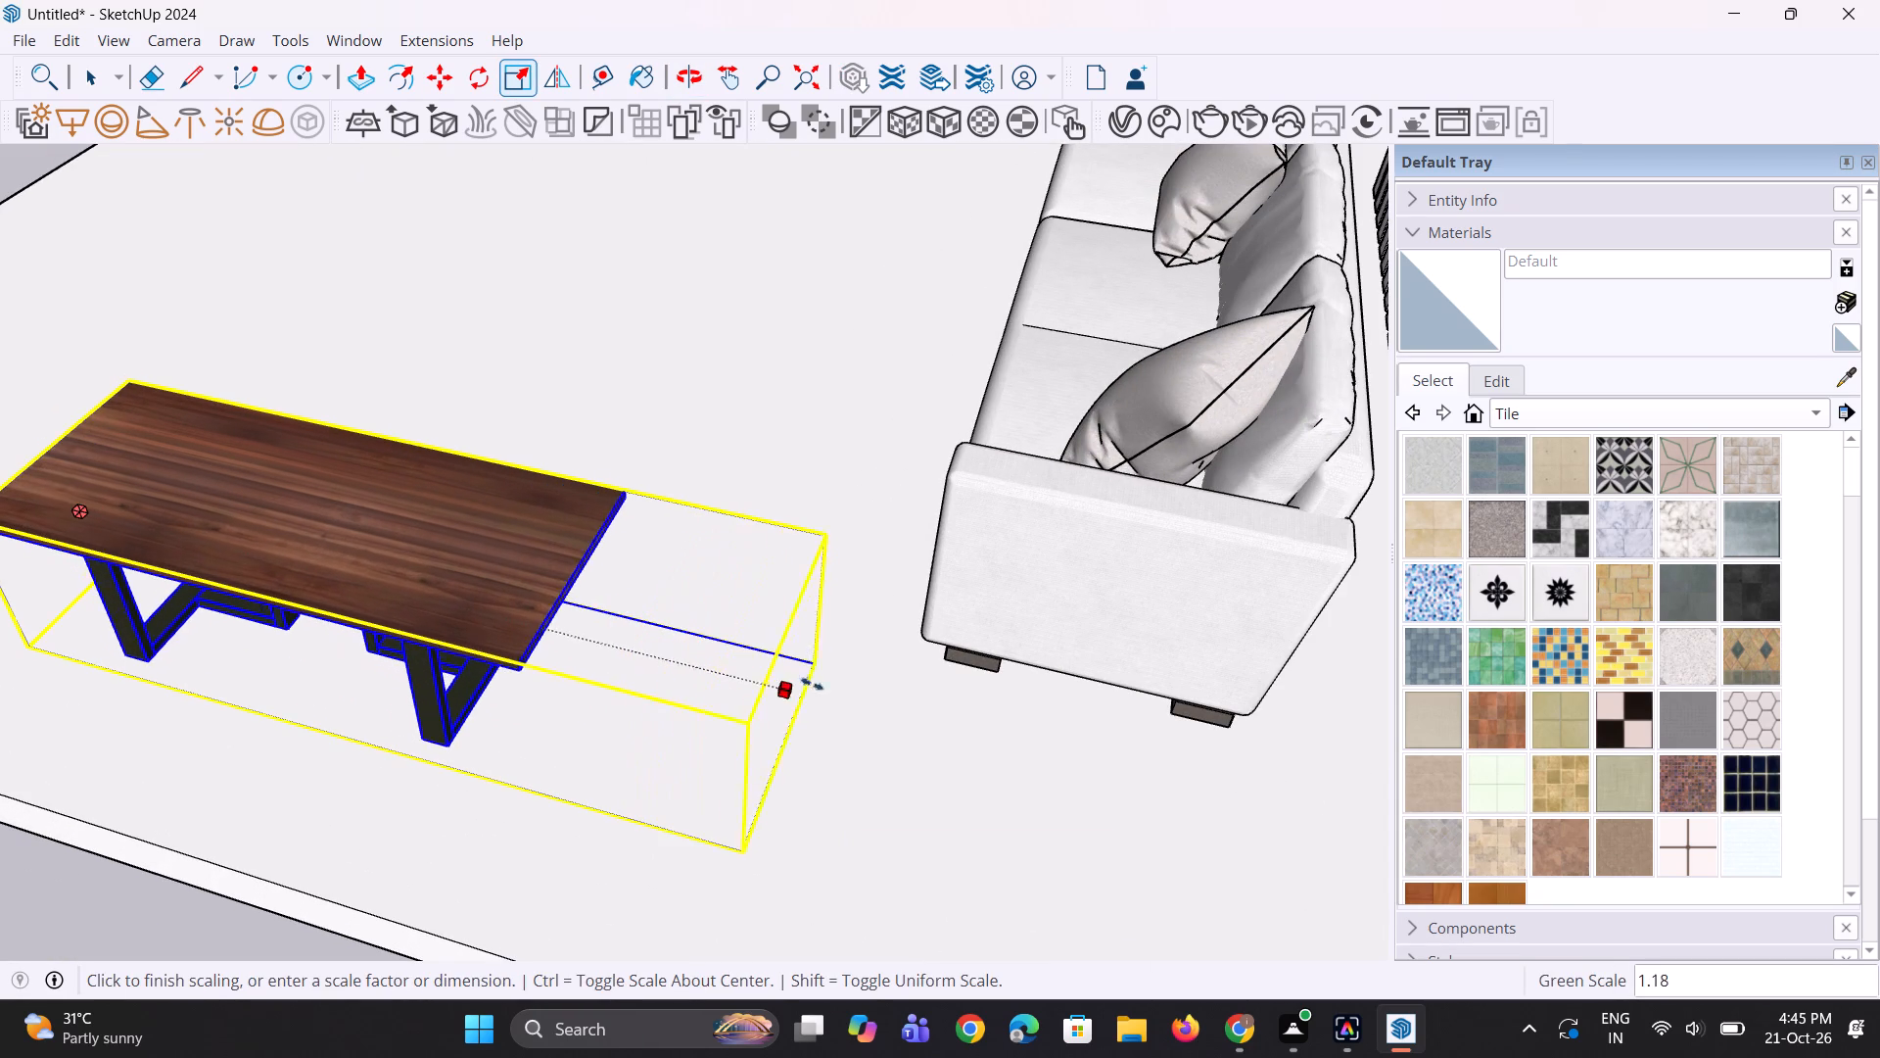
click(862, 697)
scroll(551, 654, down, 4)
middle_drag(579, 638, 857, 645)
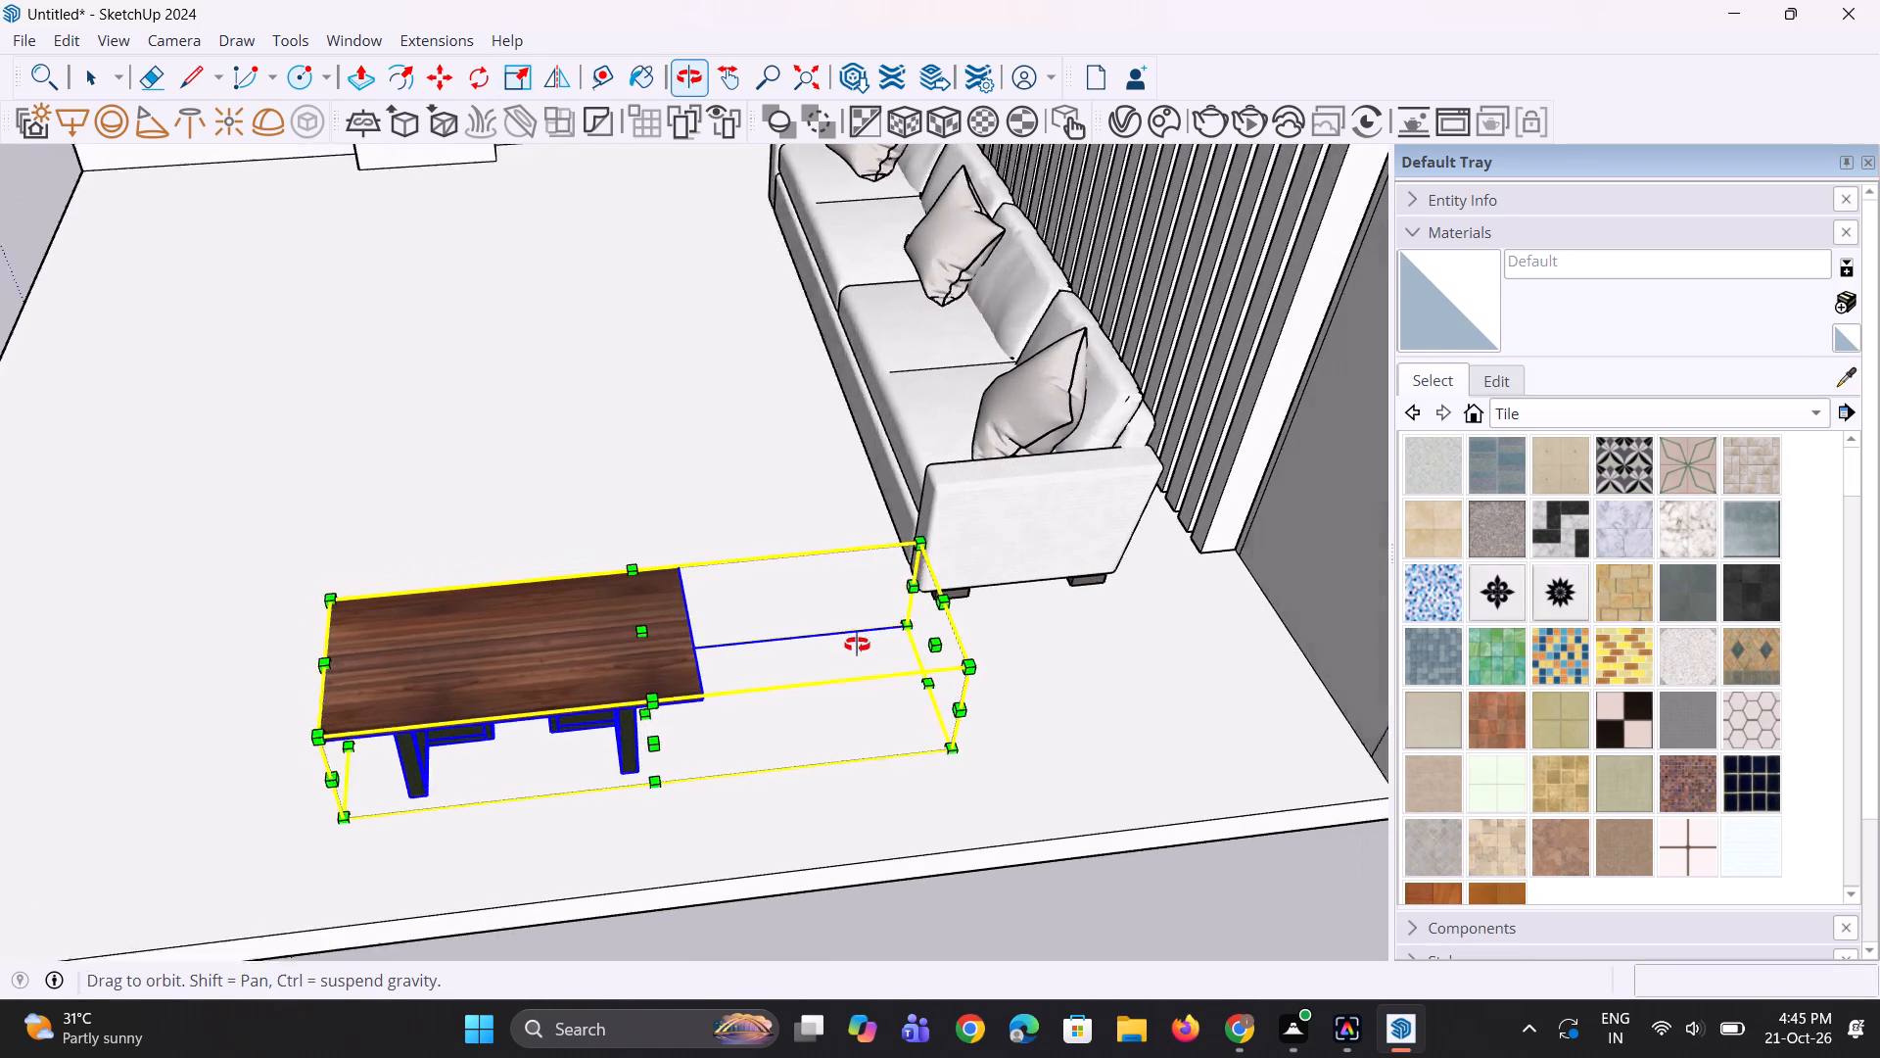
middle_drag(857, 645, 858, 645)
key(space)
key(space)
key(space)
scroll(829, 620, down, 5)
click(861, 830)
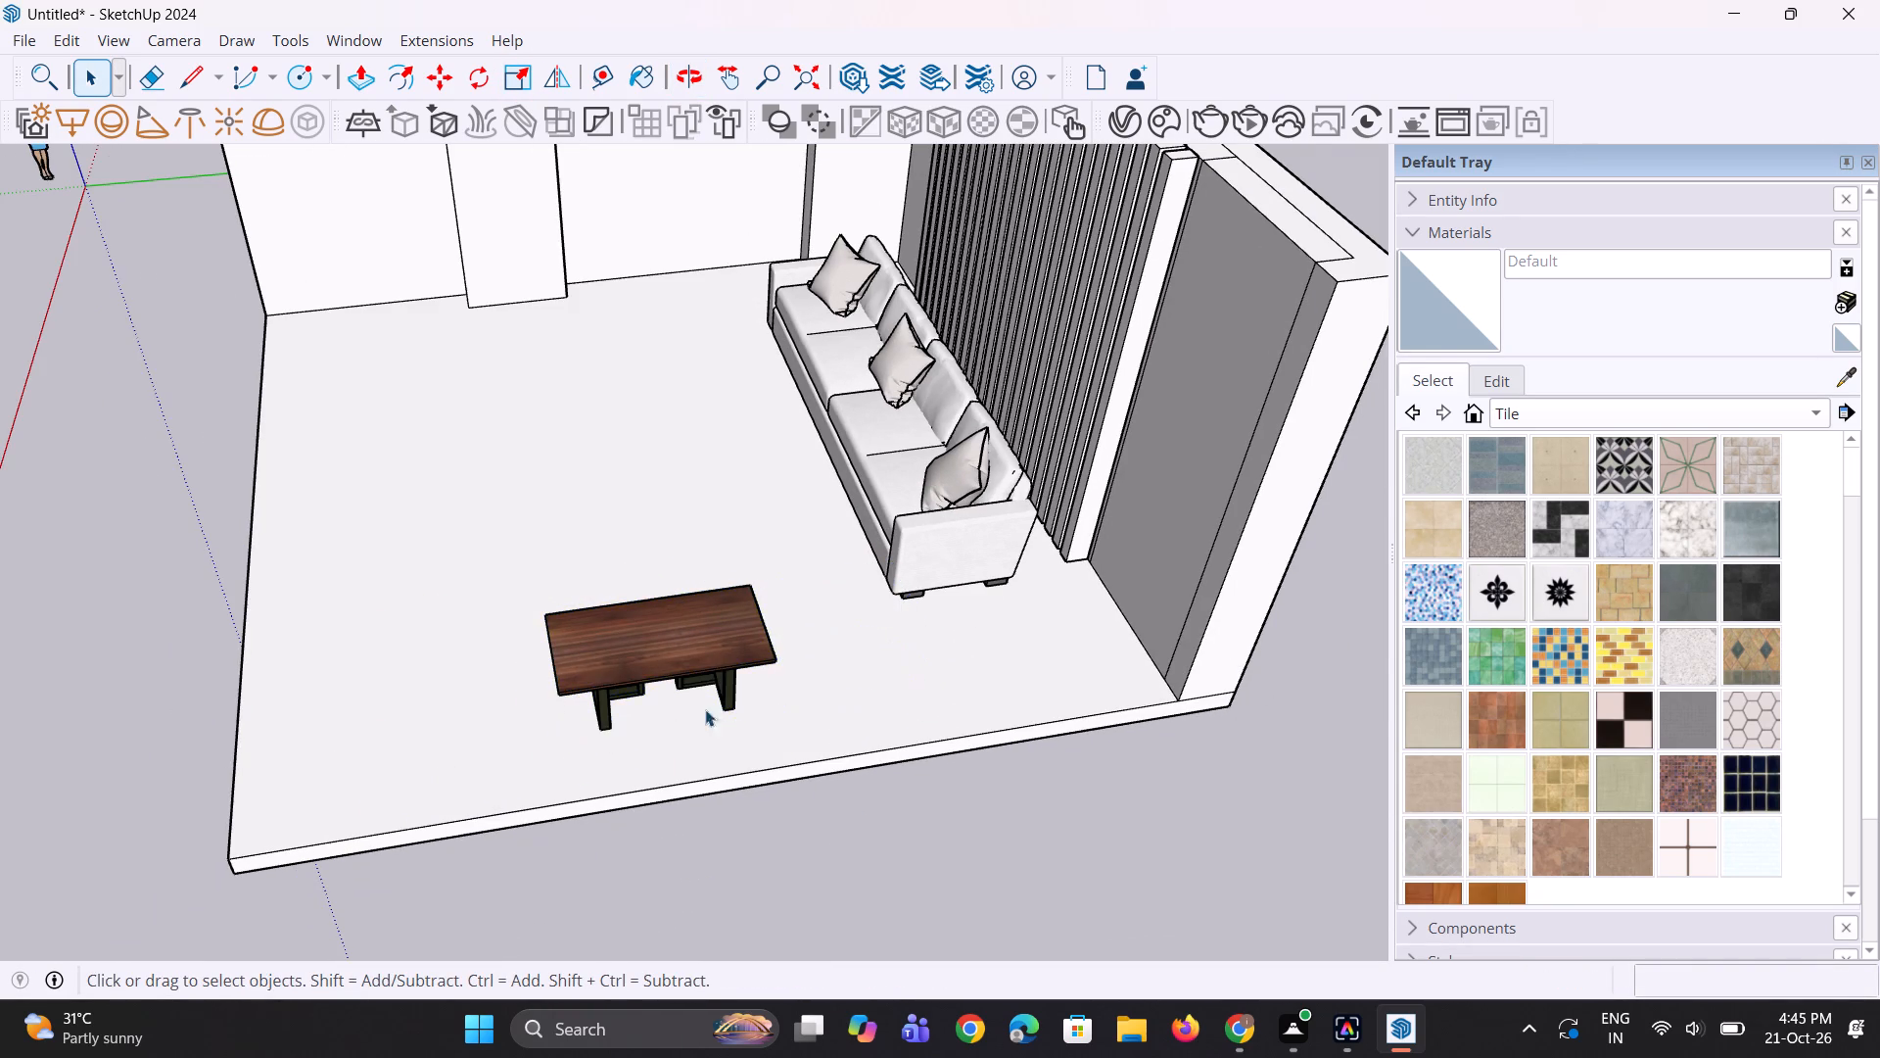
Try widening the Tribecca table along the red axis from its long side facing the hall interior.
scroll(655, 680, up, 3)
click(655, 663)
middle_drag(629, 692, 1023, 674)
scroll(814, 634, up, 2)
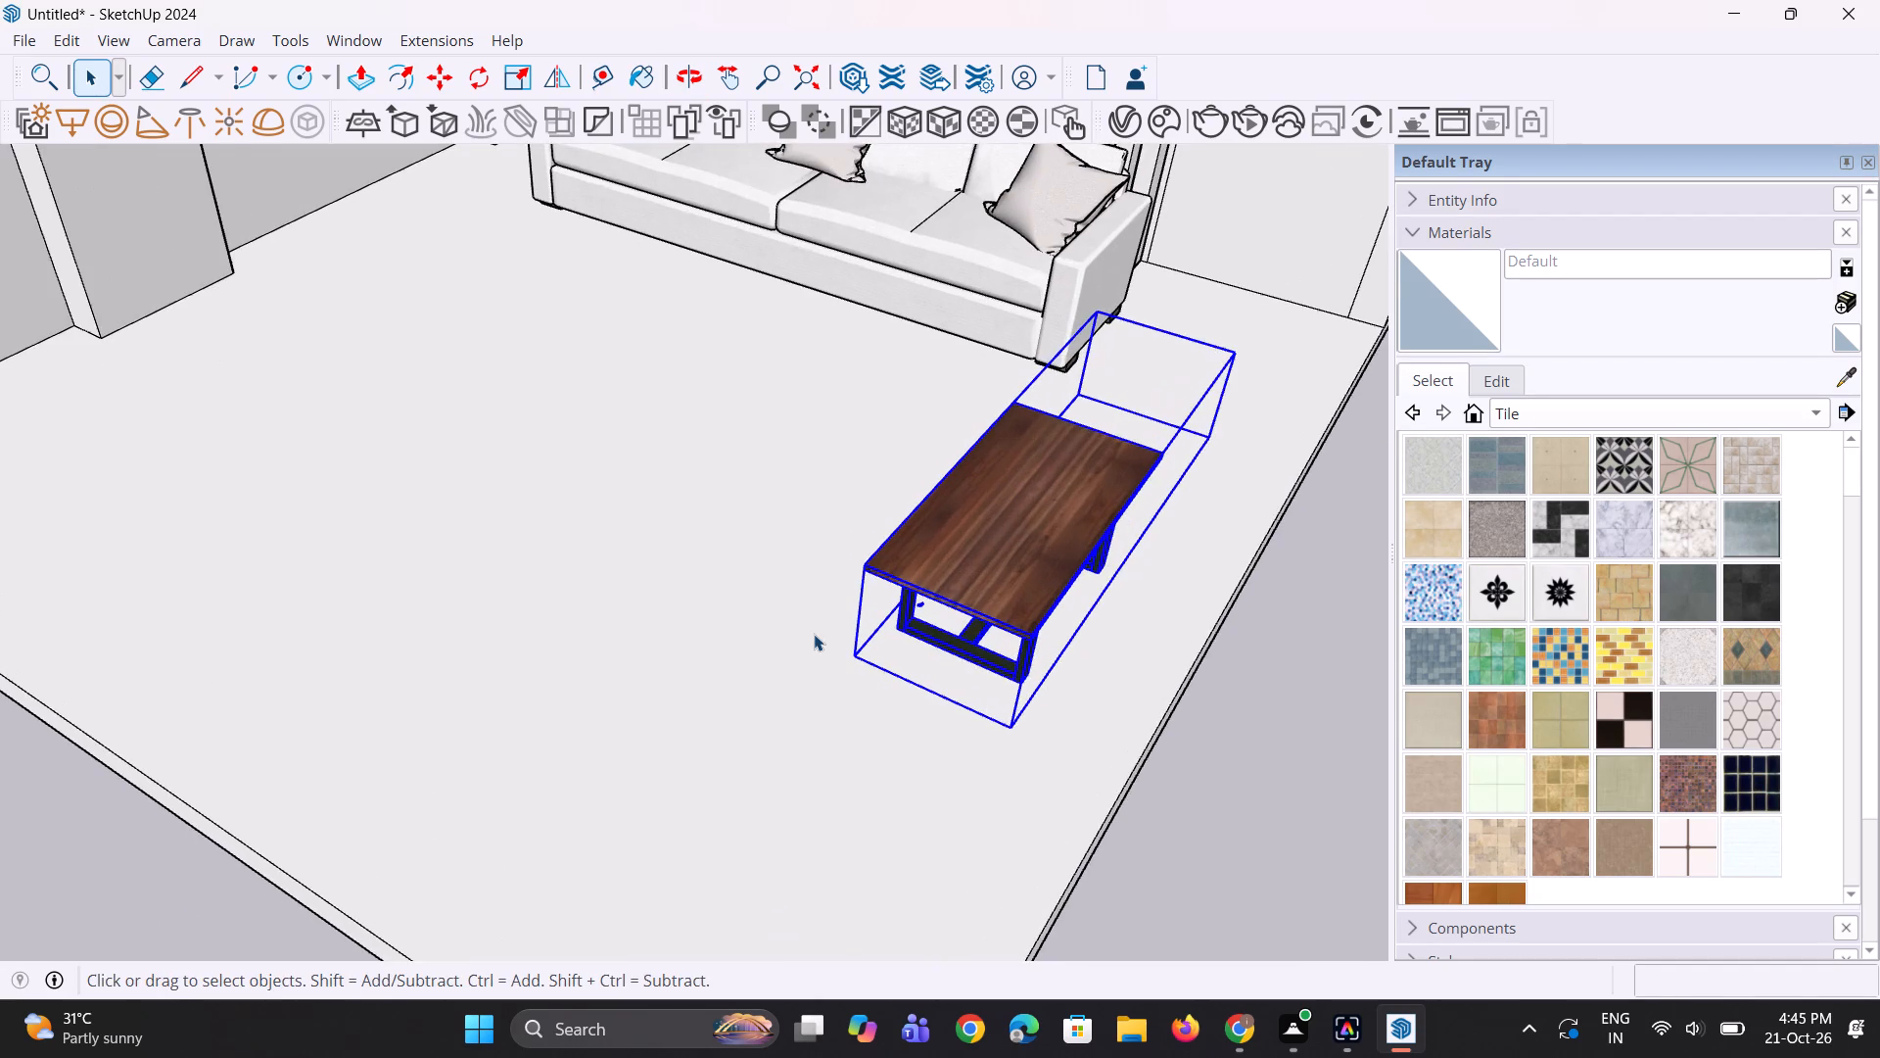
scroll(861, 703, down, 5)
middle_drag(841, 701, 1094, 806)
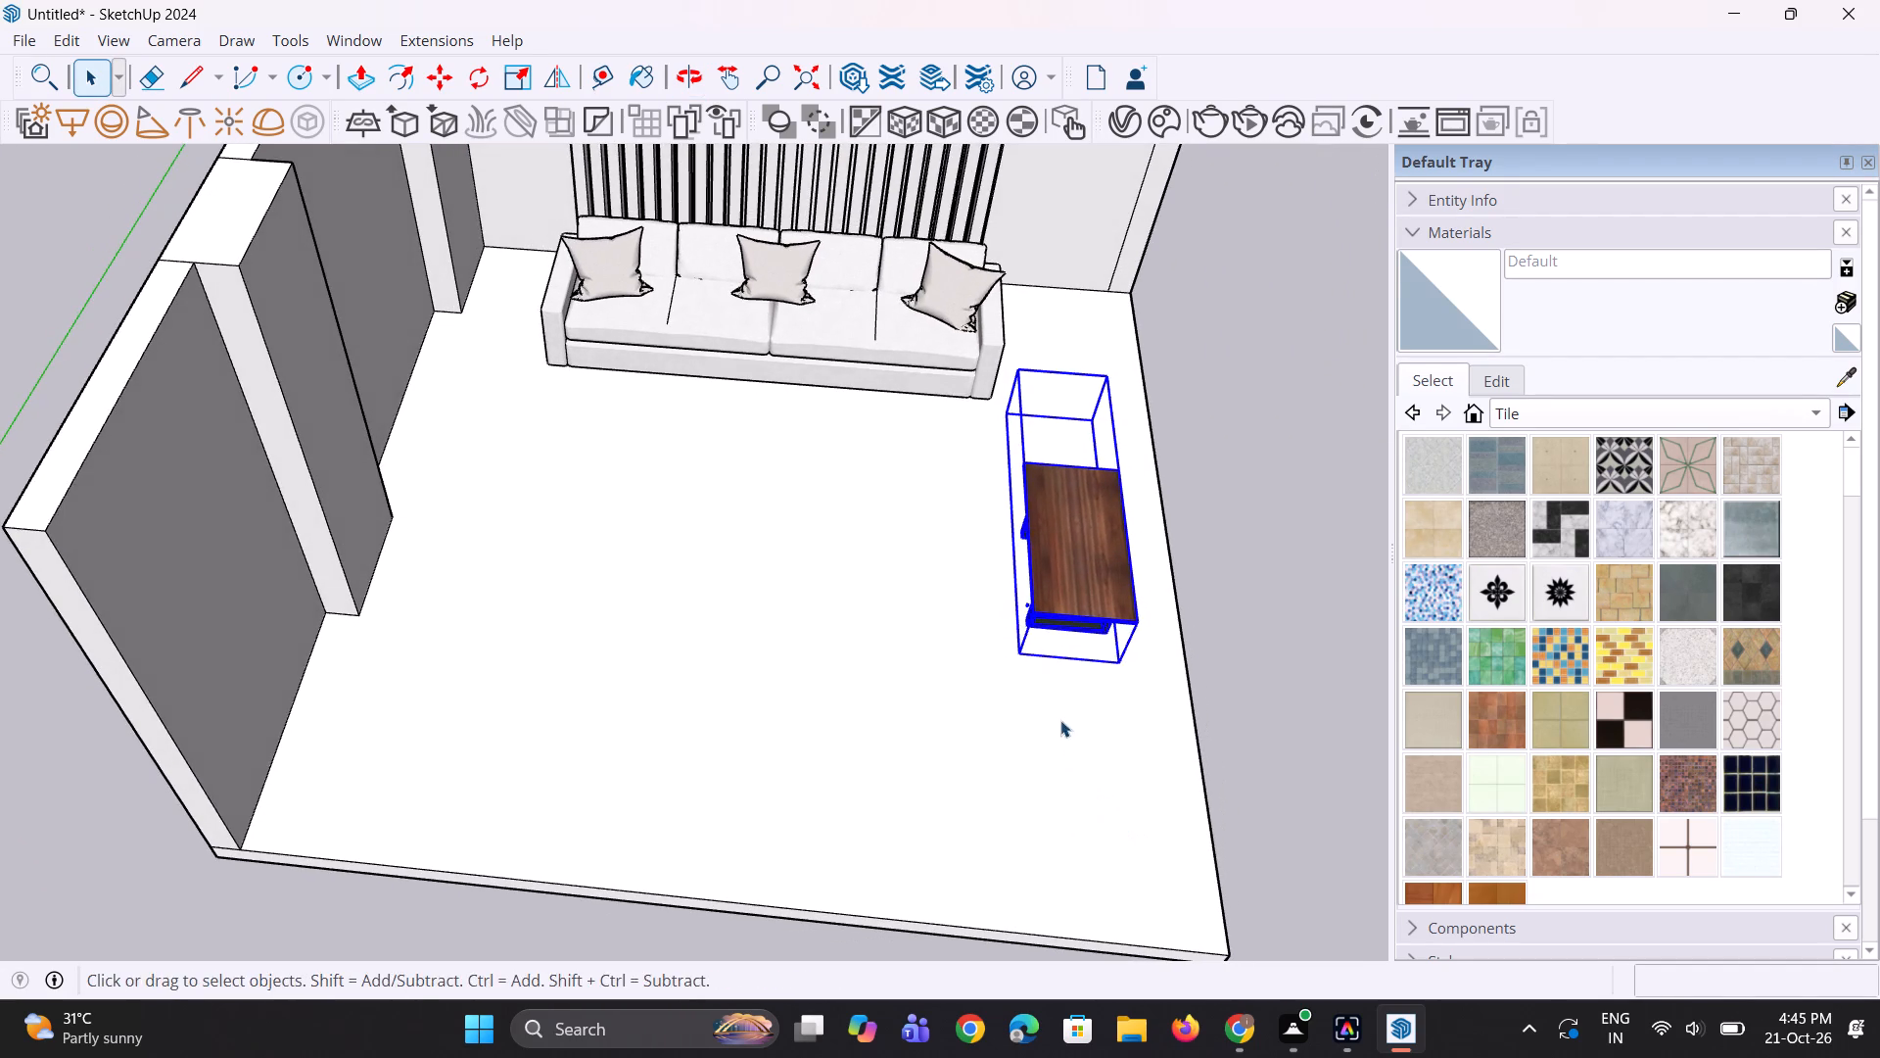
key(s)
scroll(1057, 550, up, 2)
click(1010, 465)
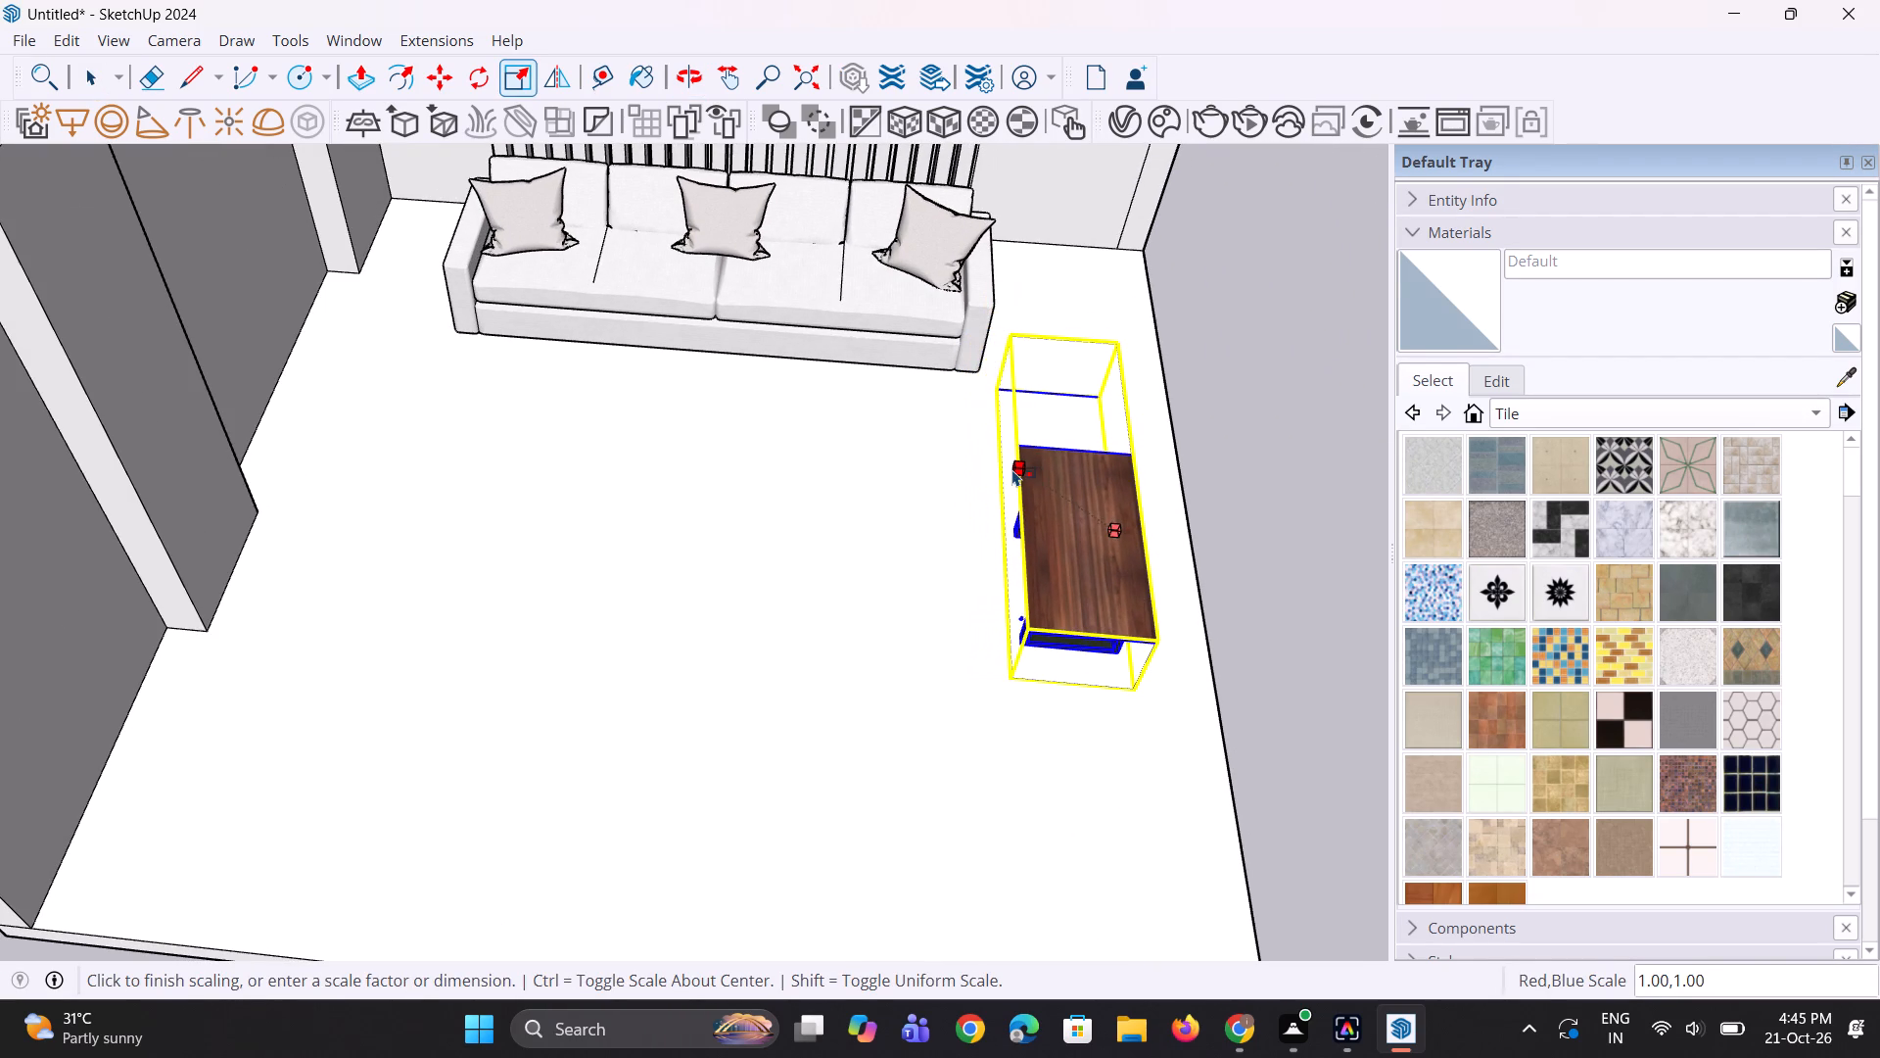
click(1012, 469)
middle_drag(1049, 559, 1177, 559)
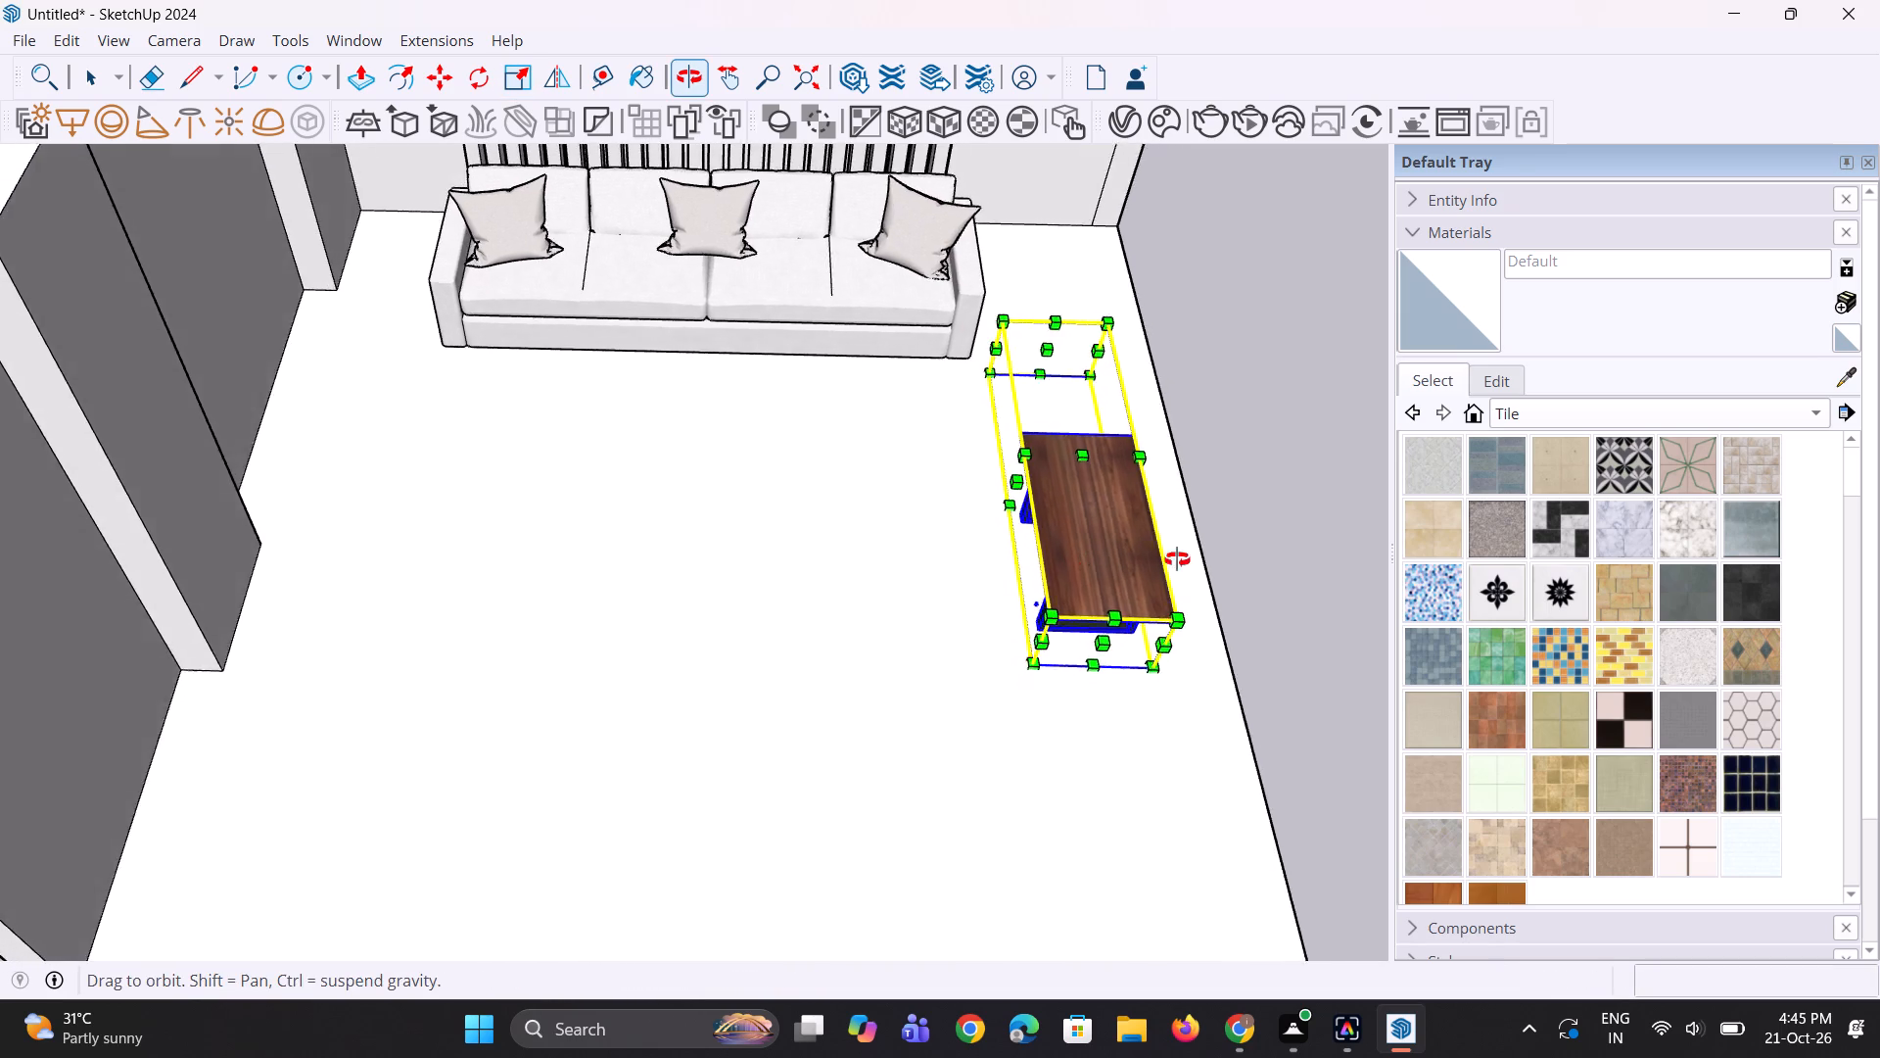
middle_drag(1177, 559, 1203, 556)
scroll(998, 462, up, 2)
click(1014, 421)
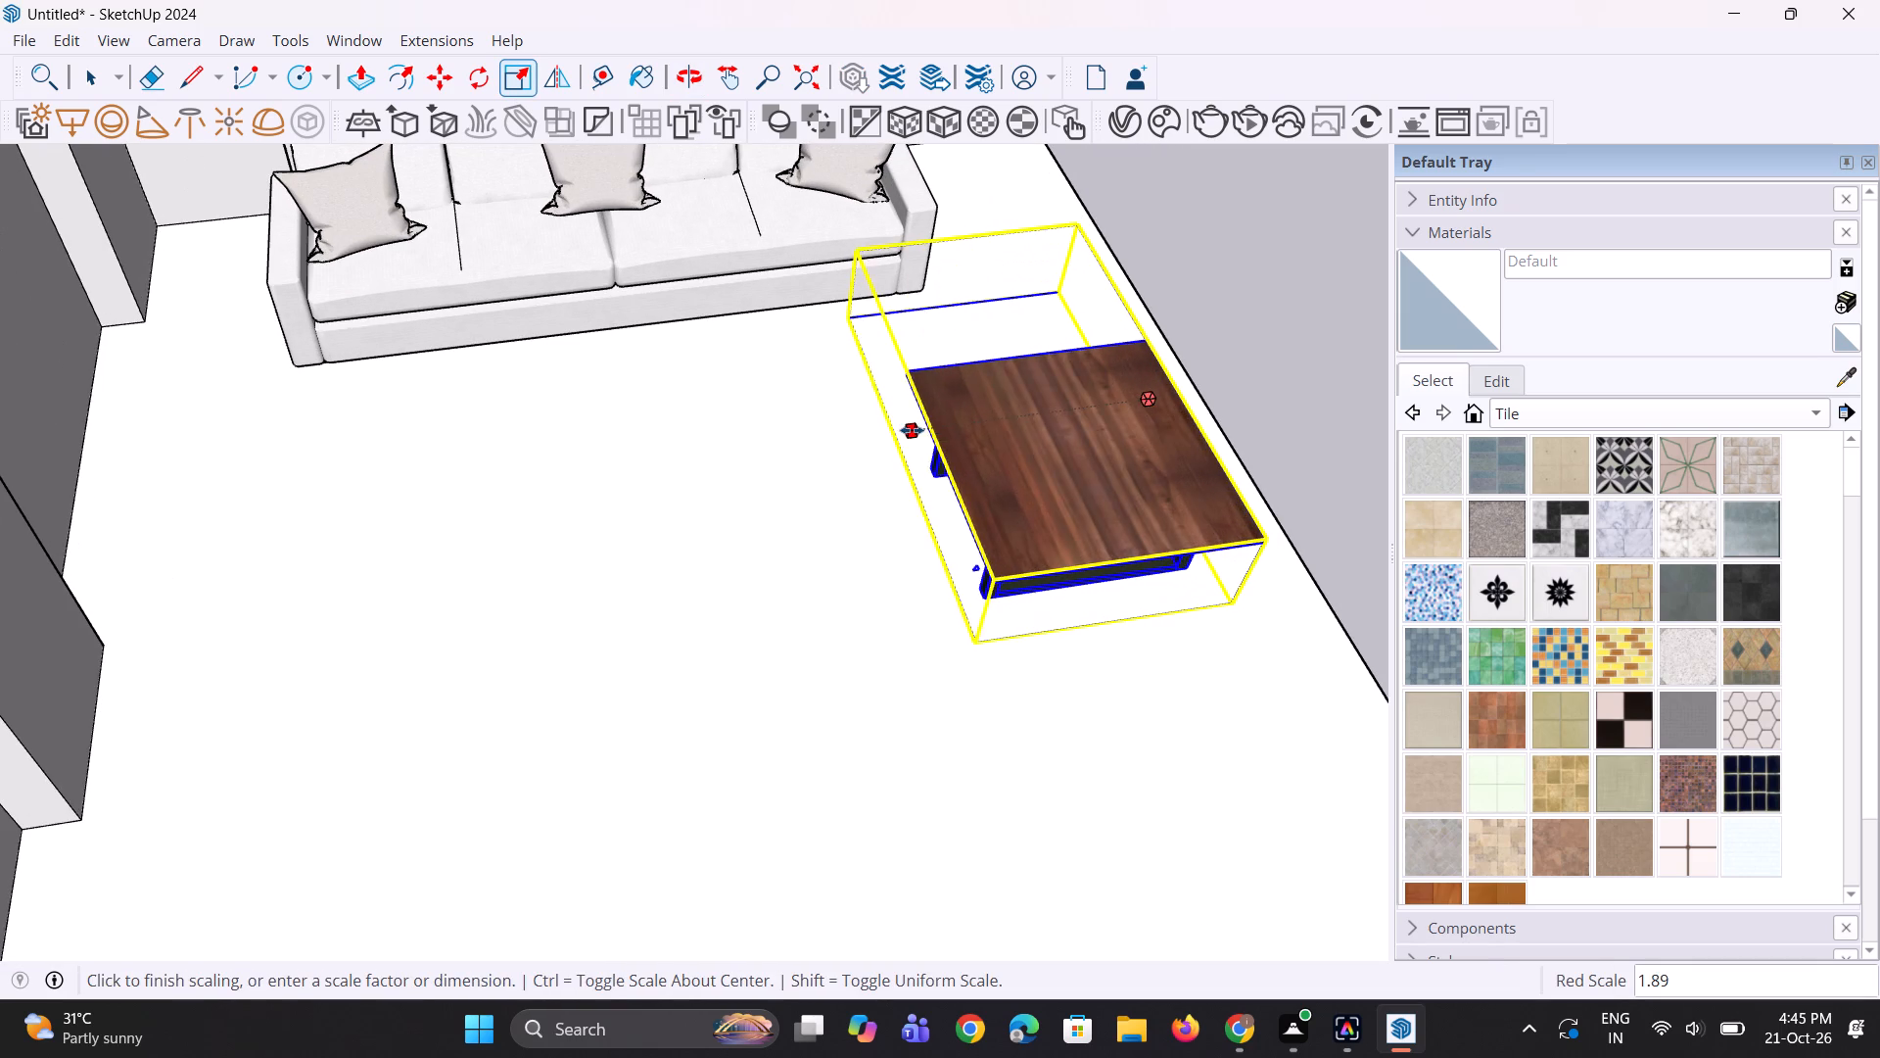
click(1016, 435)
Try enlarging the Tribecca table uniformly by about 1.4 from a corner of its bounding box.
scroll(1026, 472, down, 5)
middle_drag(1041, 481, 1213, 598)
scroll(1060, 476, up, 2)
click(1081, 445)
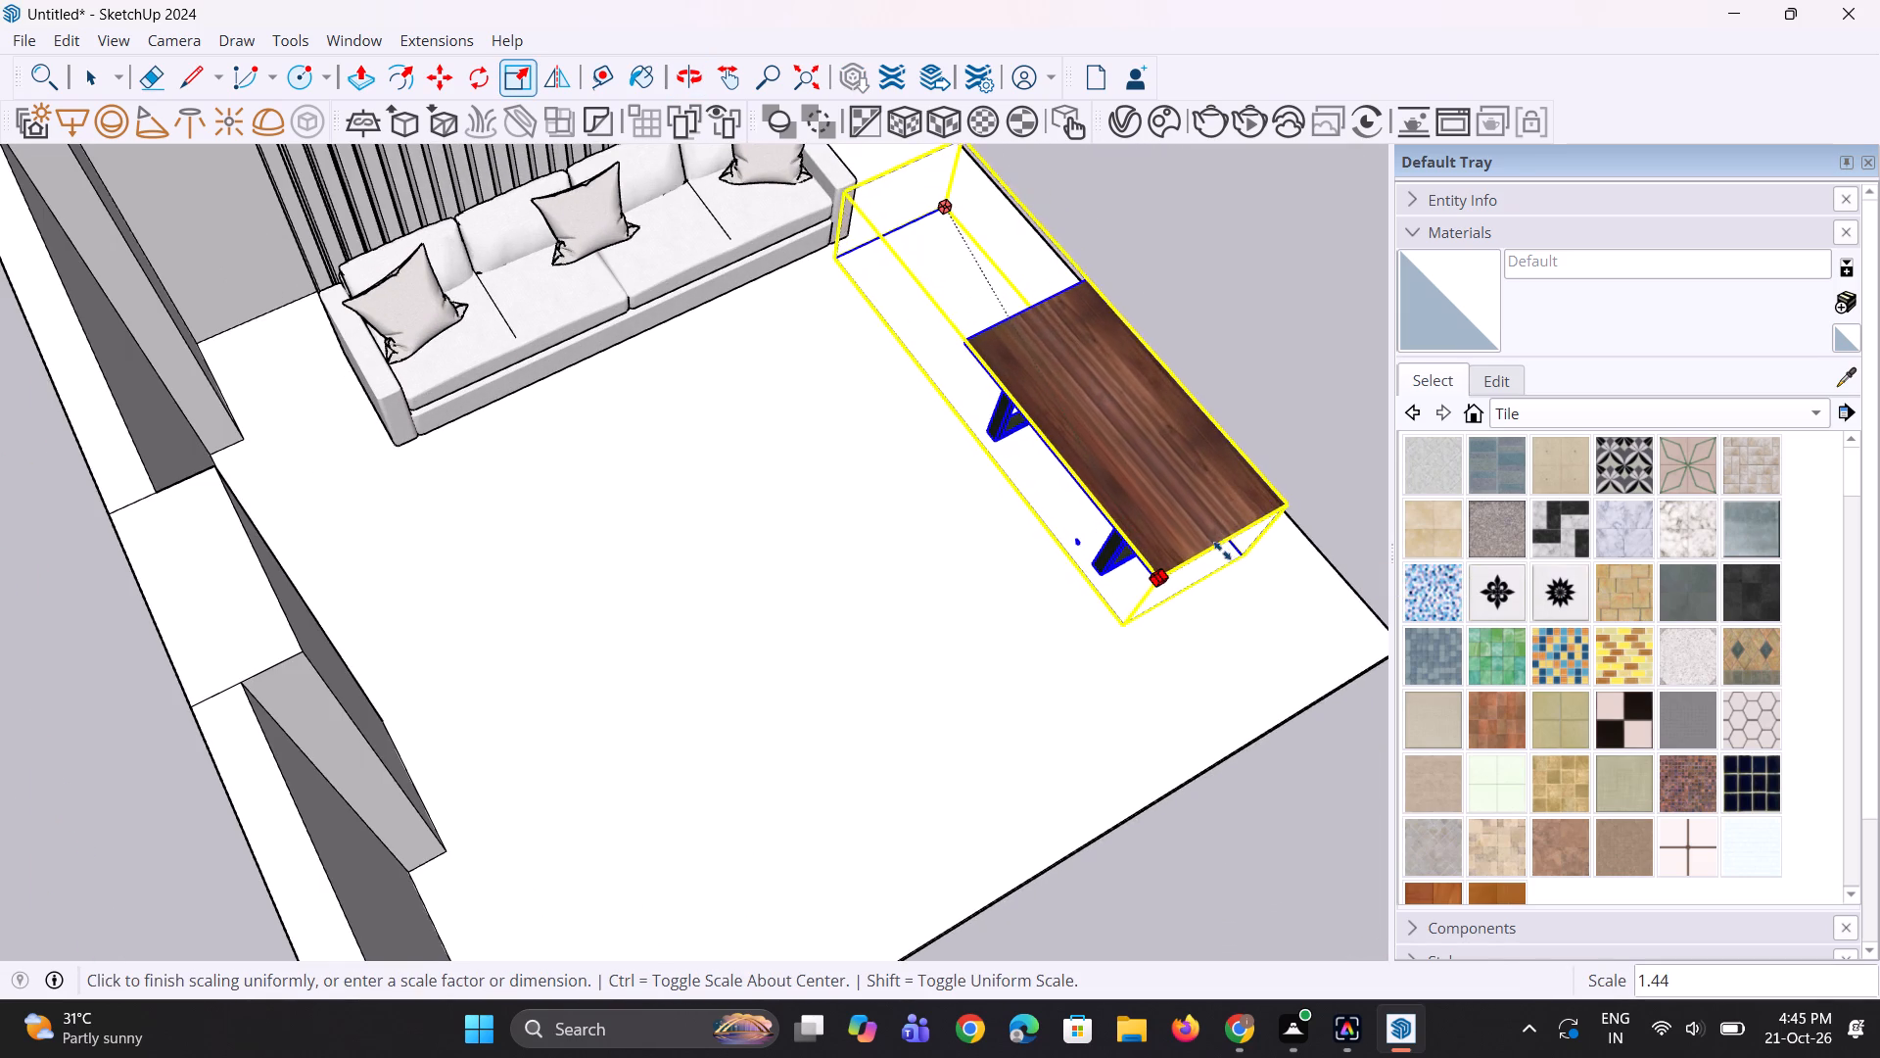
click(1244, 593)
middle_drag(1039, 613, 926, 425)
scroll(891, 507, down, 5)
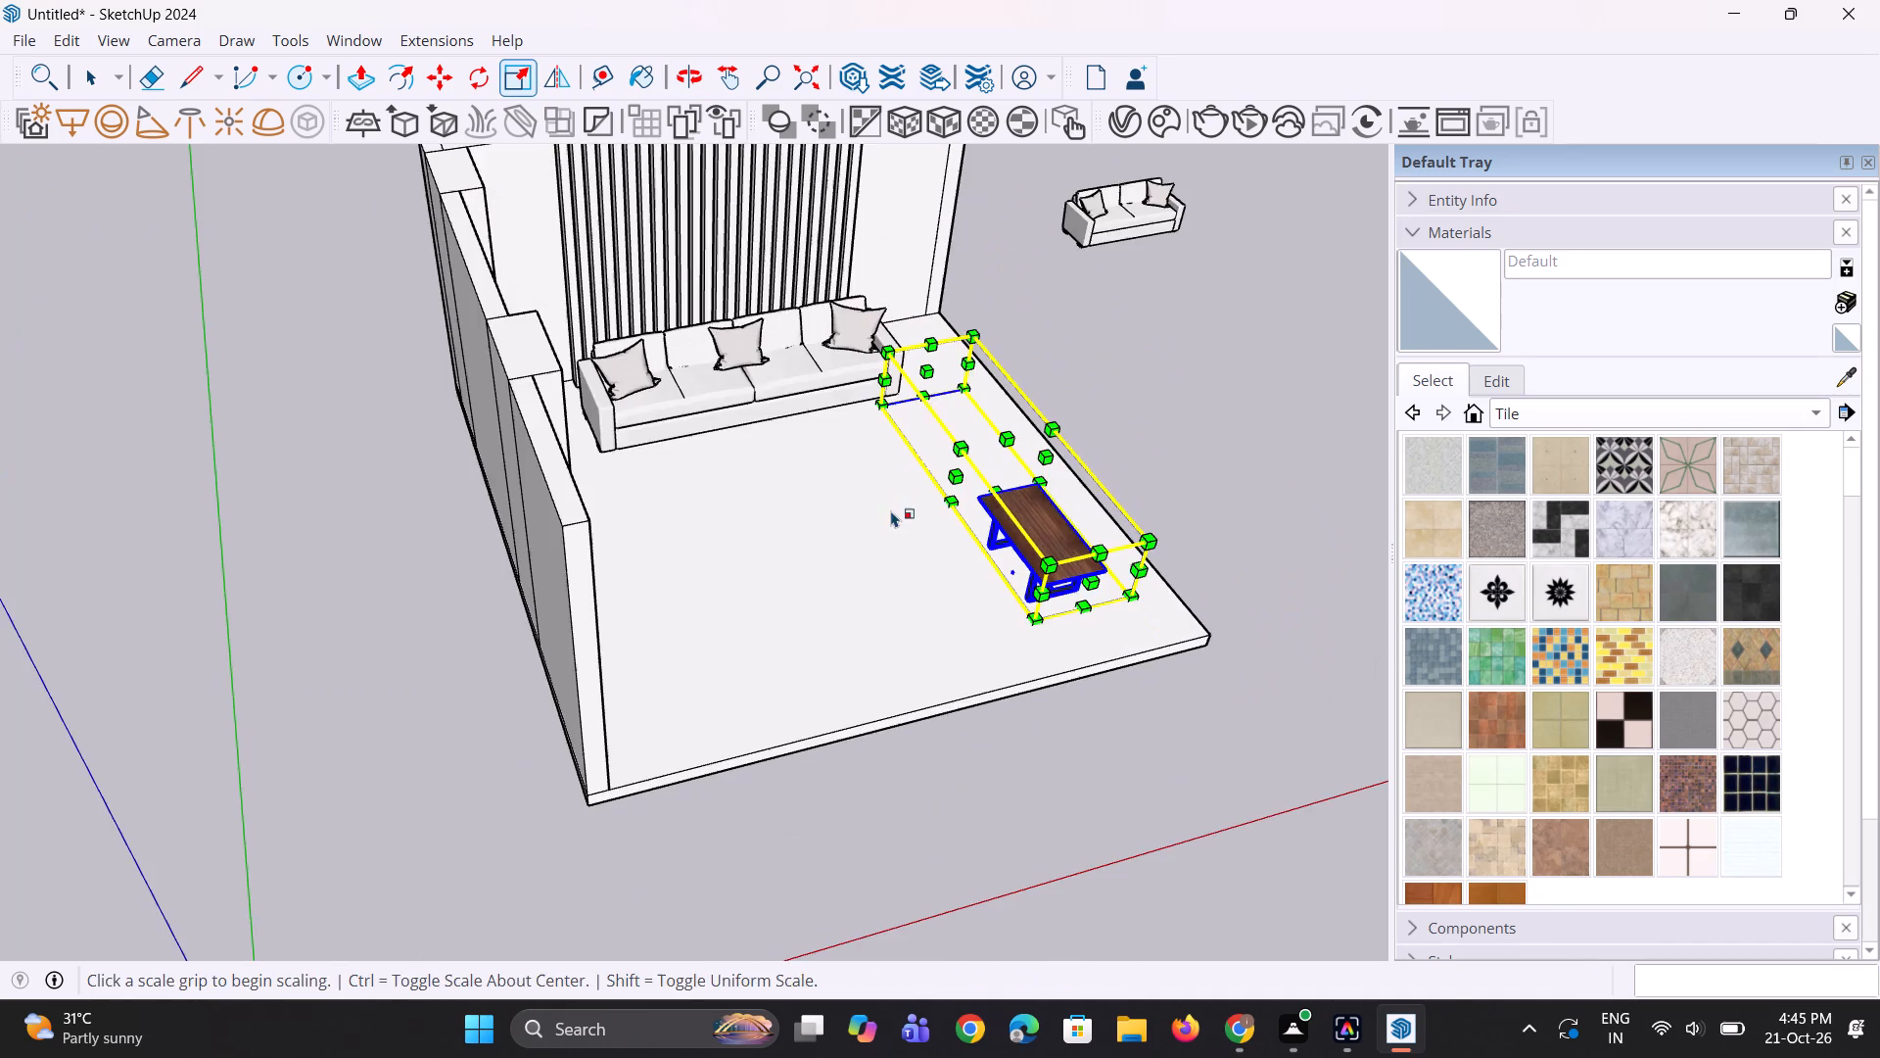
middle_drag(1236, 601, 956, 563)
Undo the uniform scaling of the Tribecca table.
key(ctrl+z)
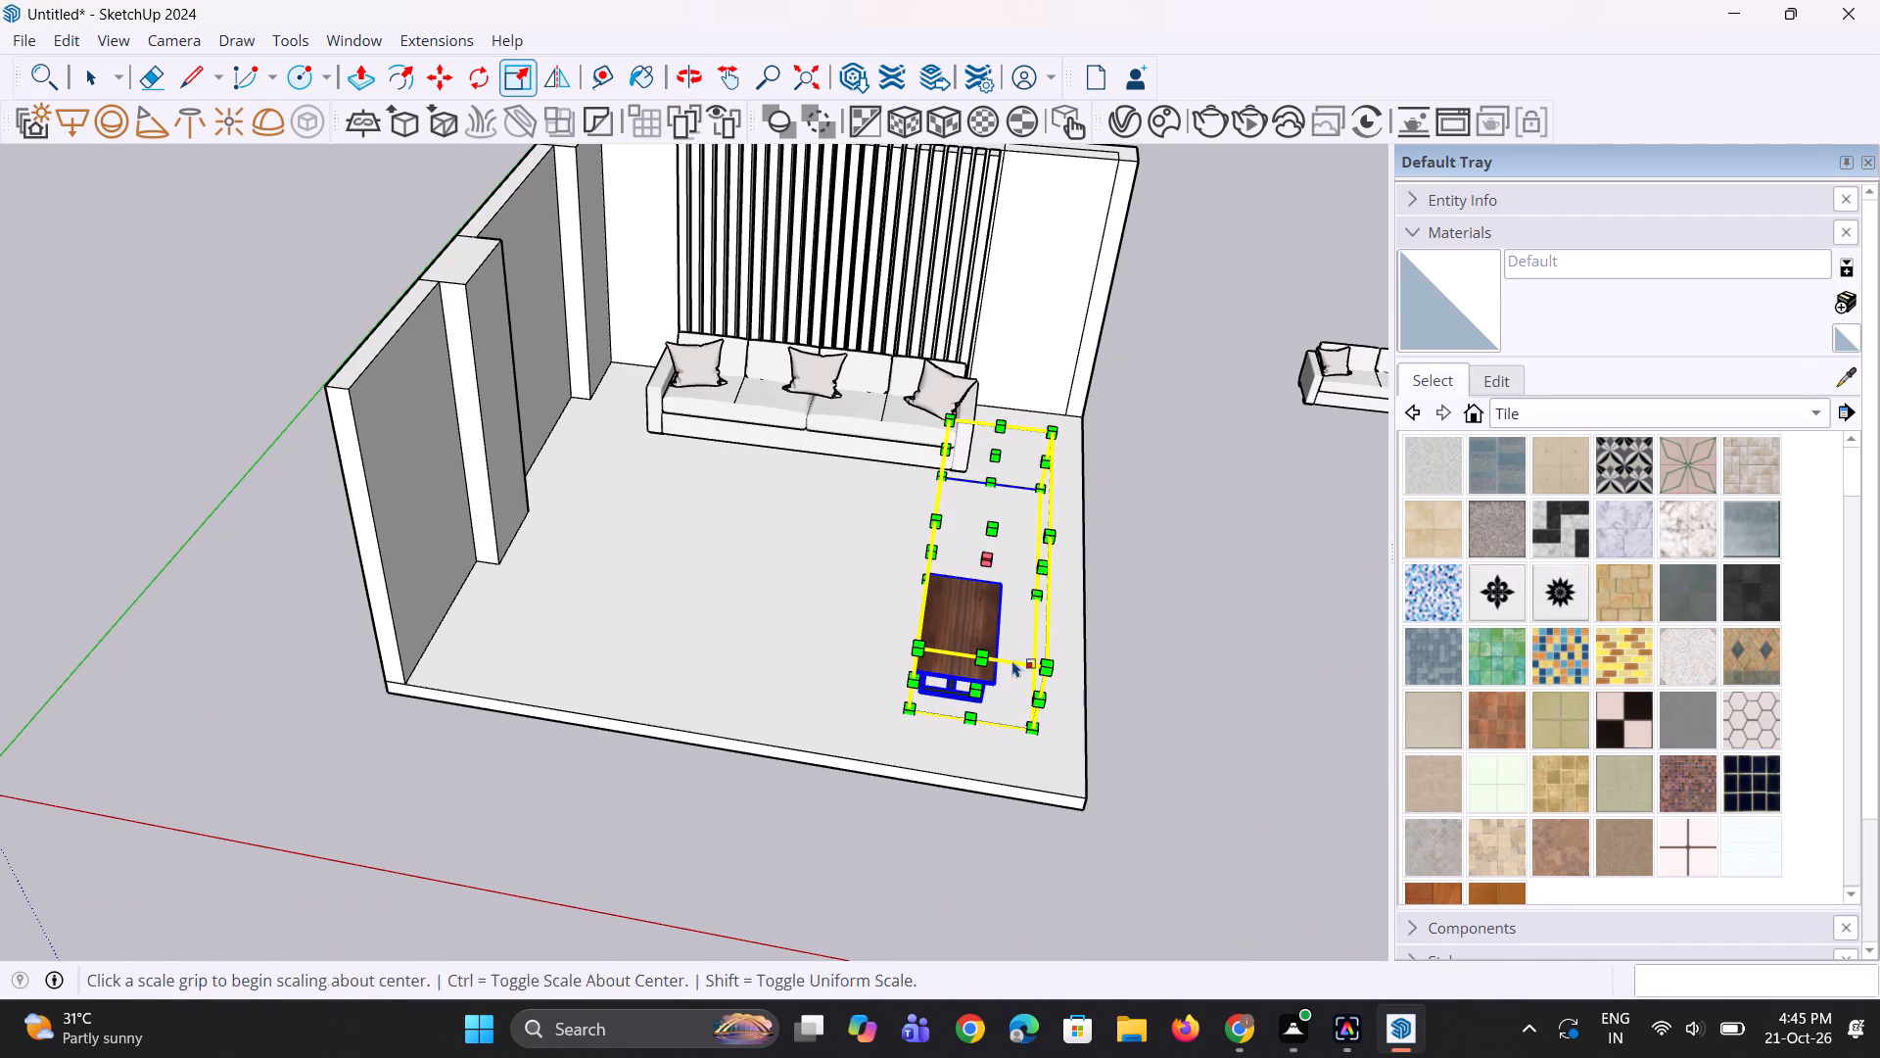
Switch to Chrome and look through the 3D Warehouse table results for a more suitable table model.
click(1251, 1037)
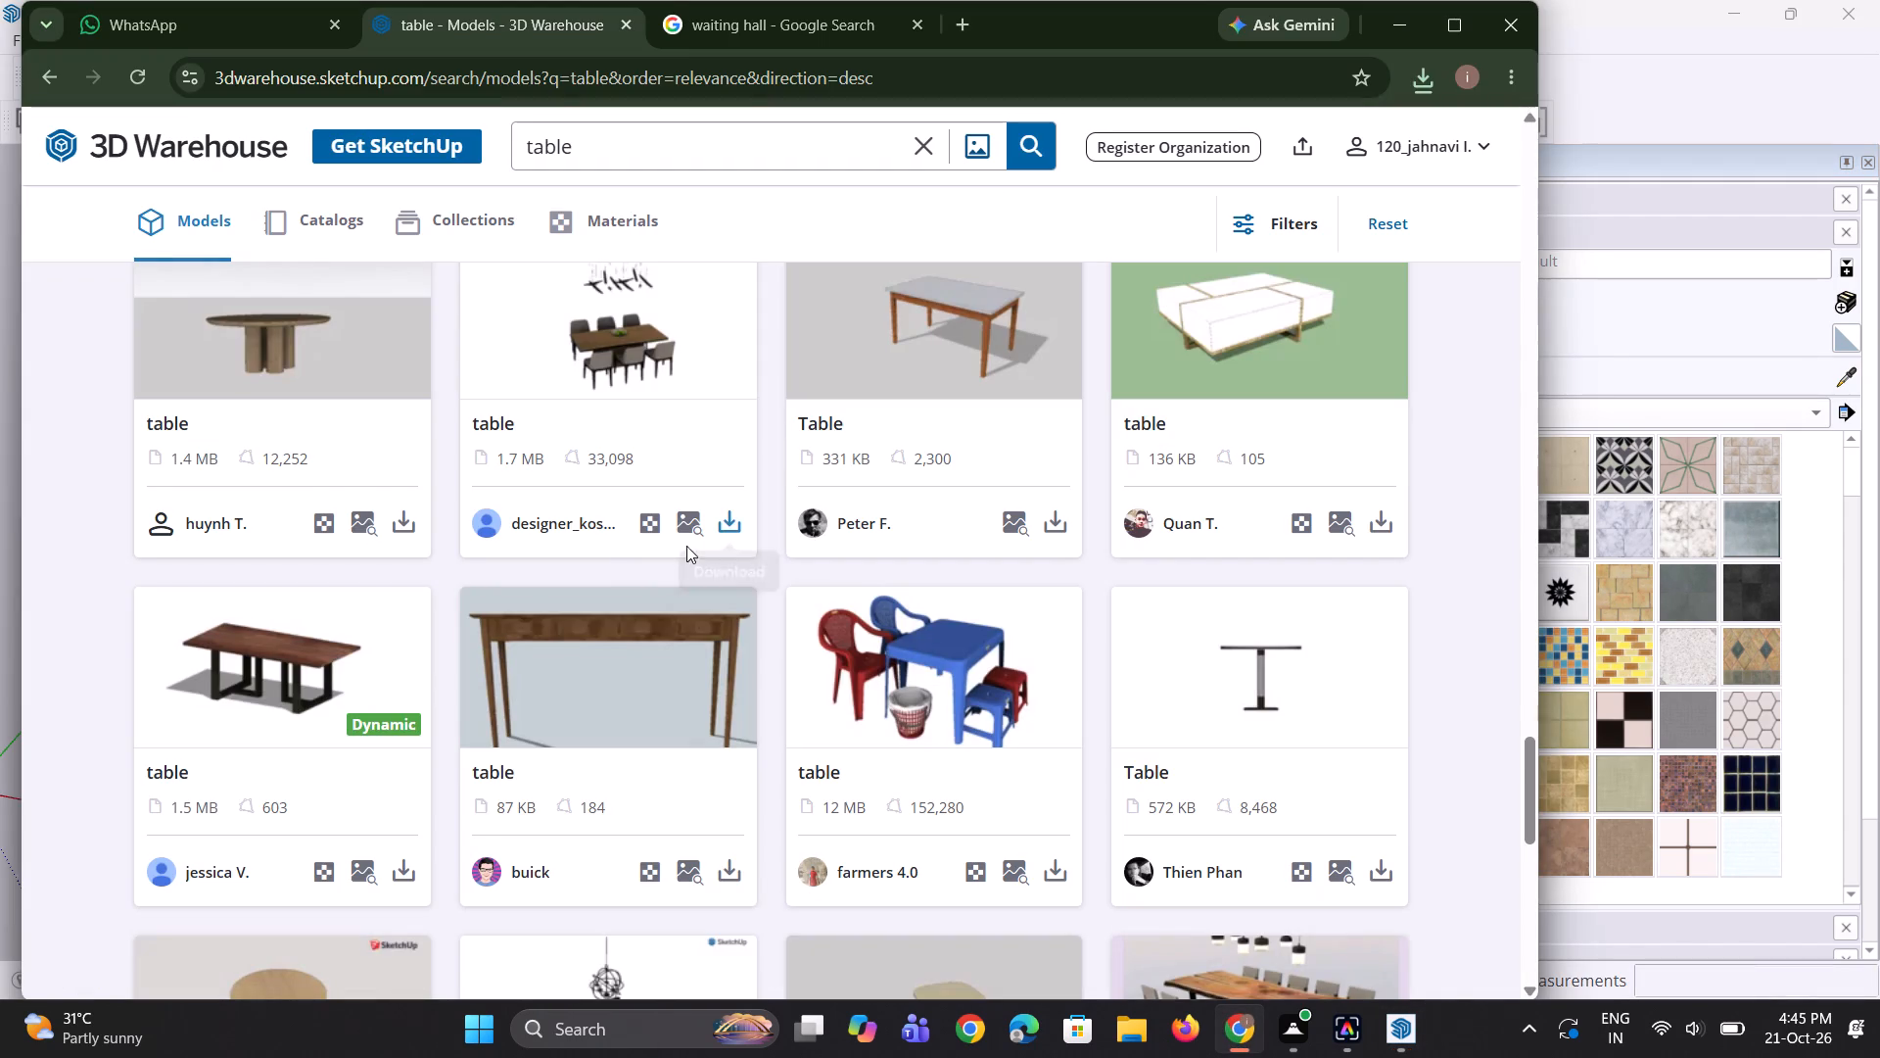
scroll(655, 553, down, 5)
scroll(915, 543, up, 2)
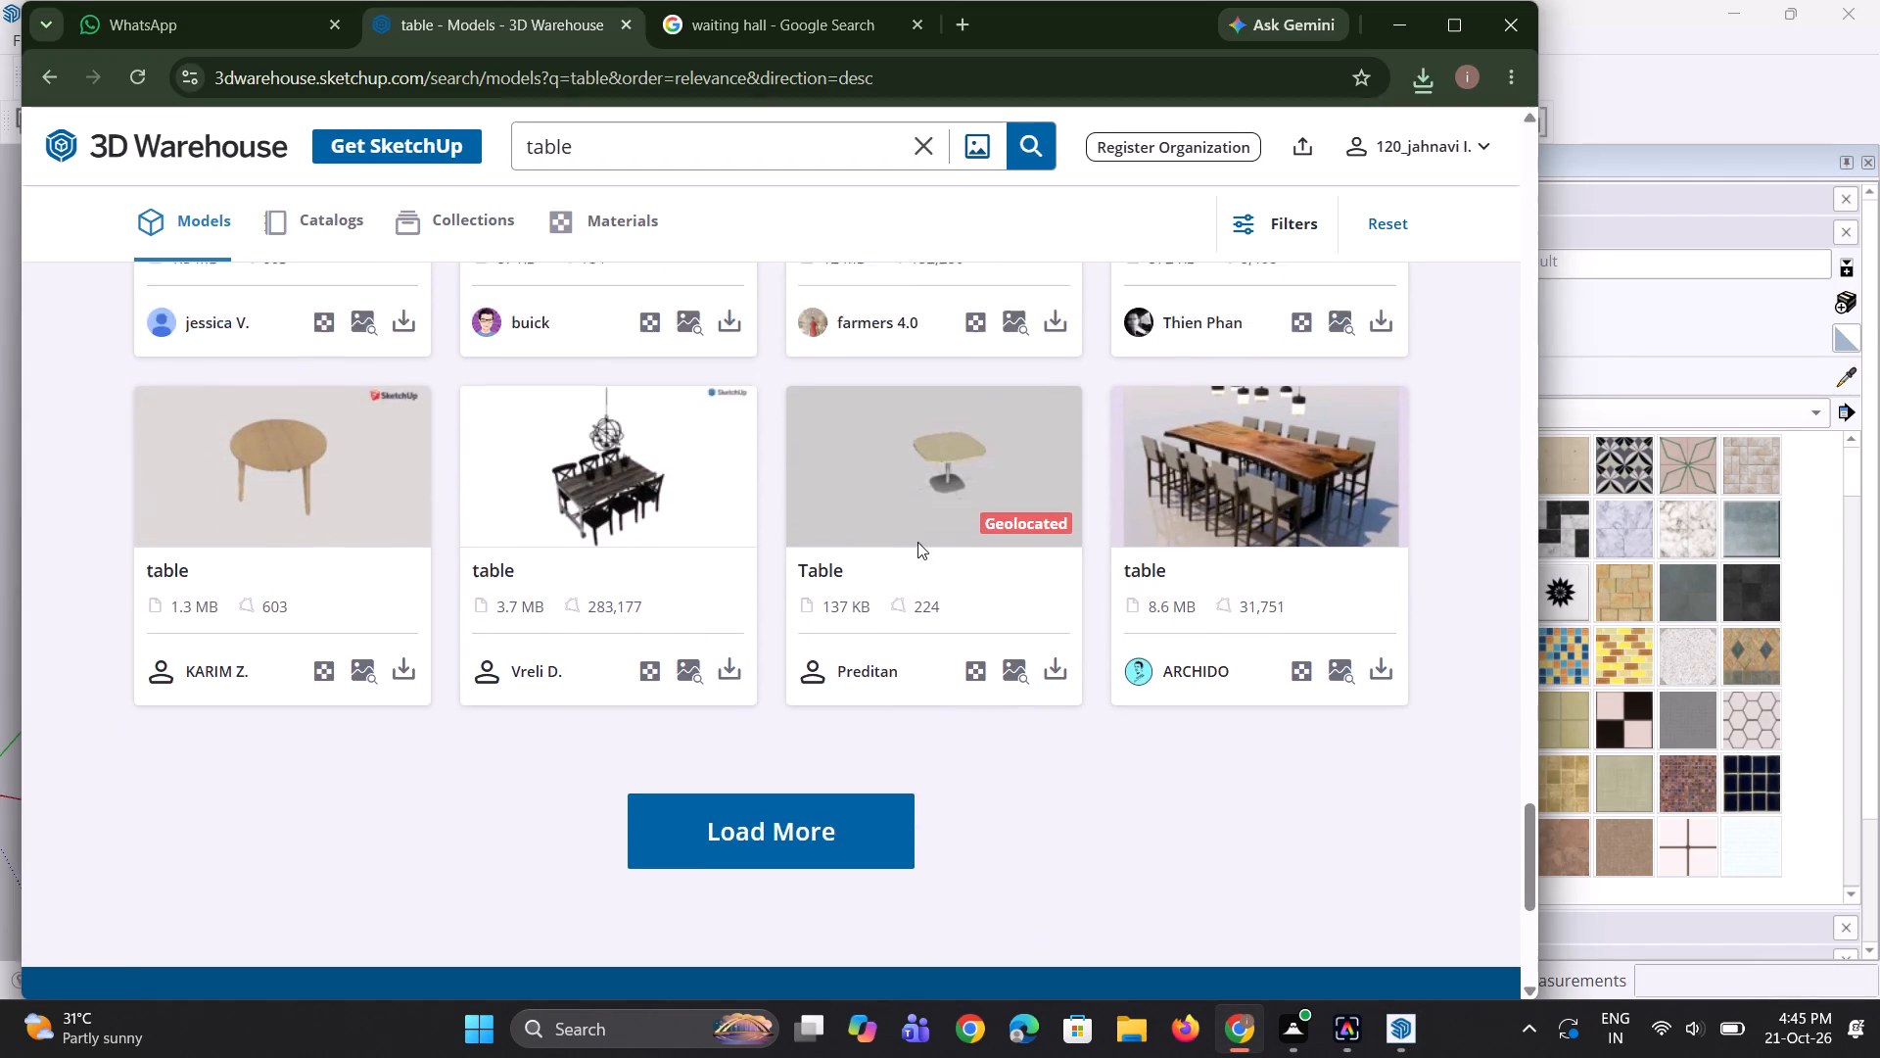
scroll(917, 542, up, 16)
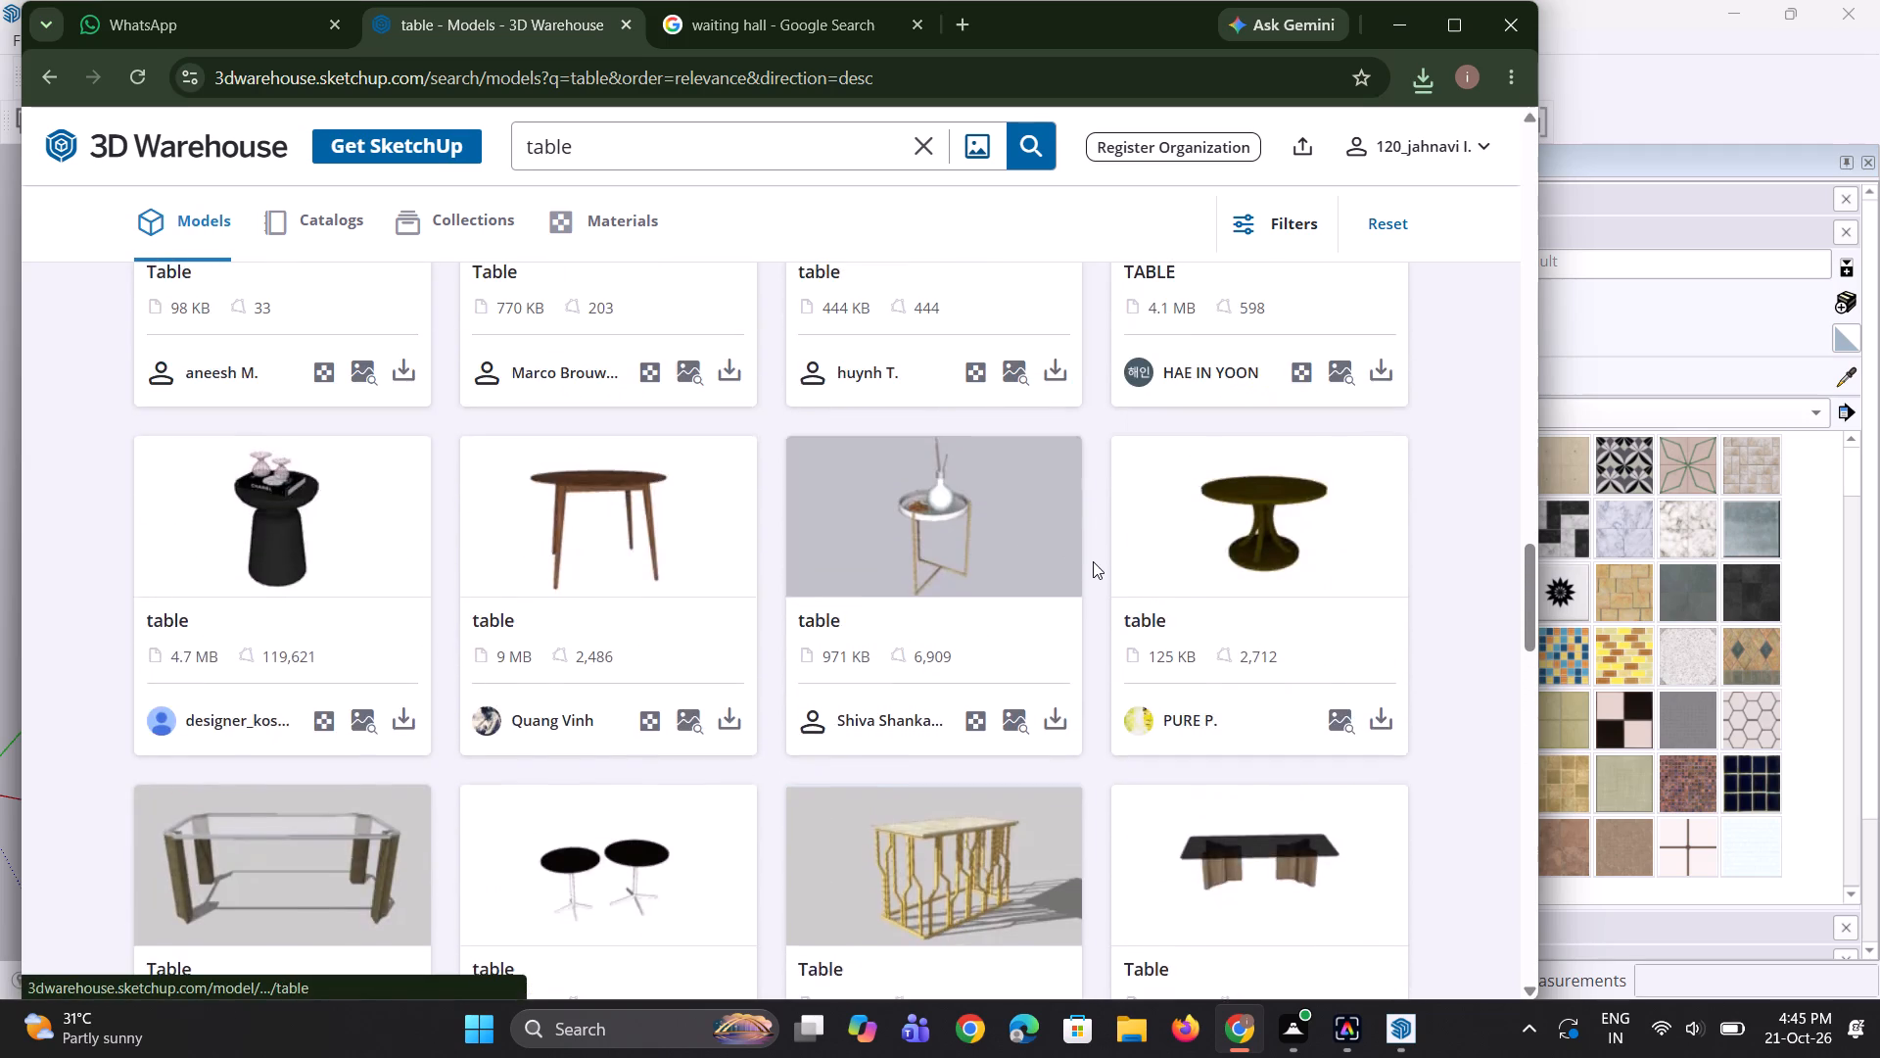
scroll(1093, 561, up, 3)
scroll(933, 561, up, 3)
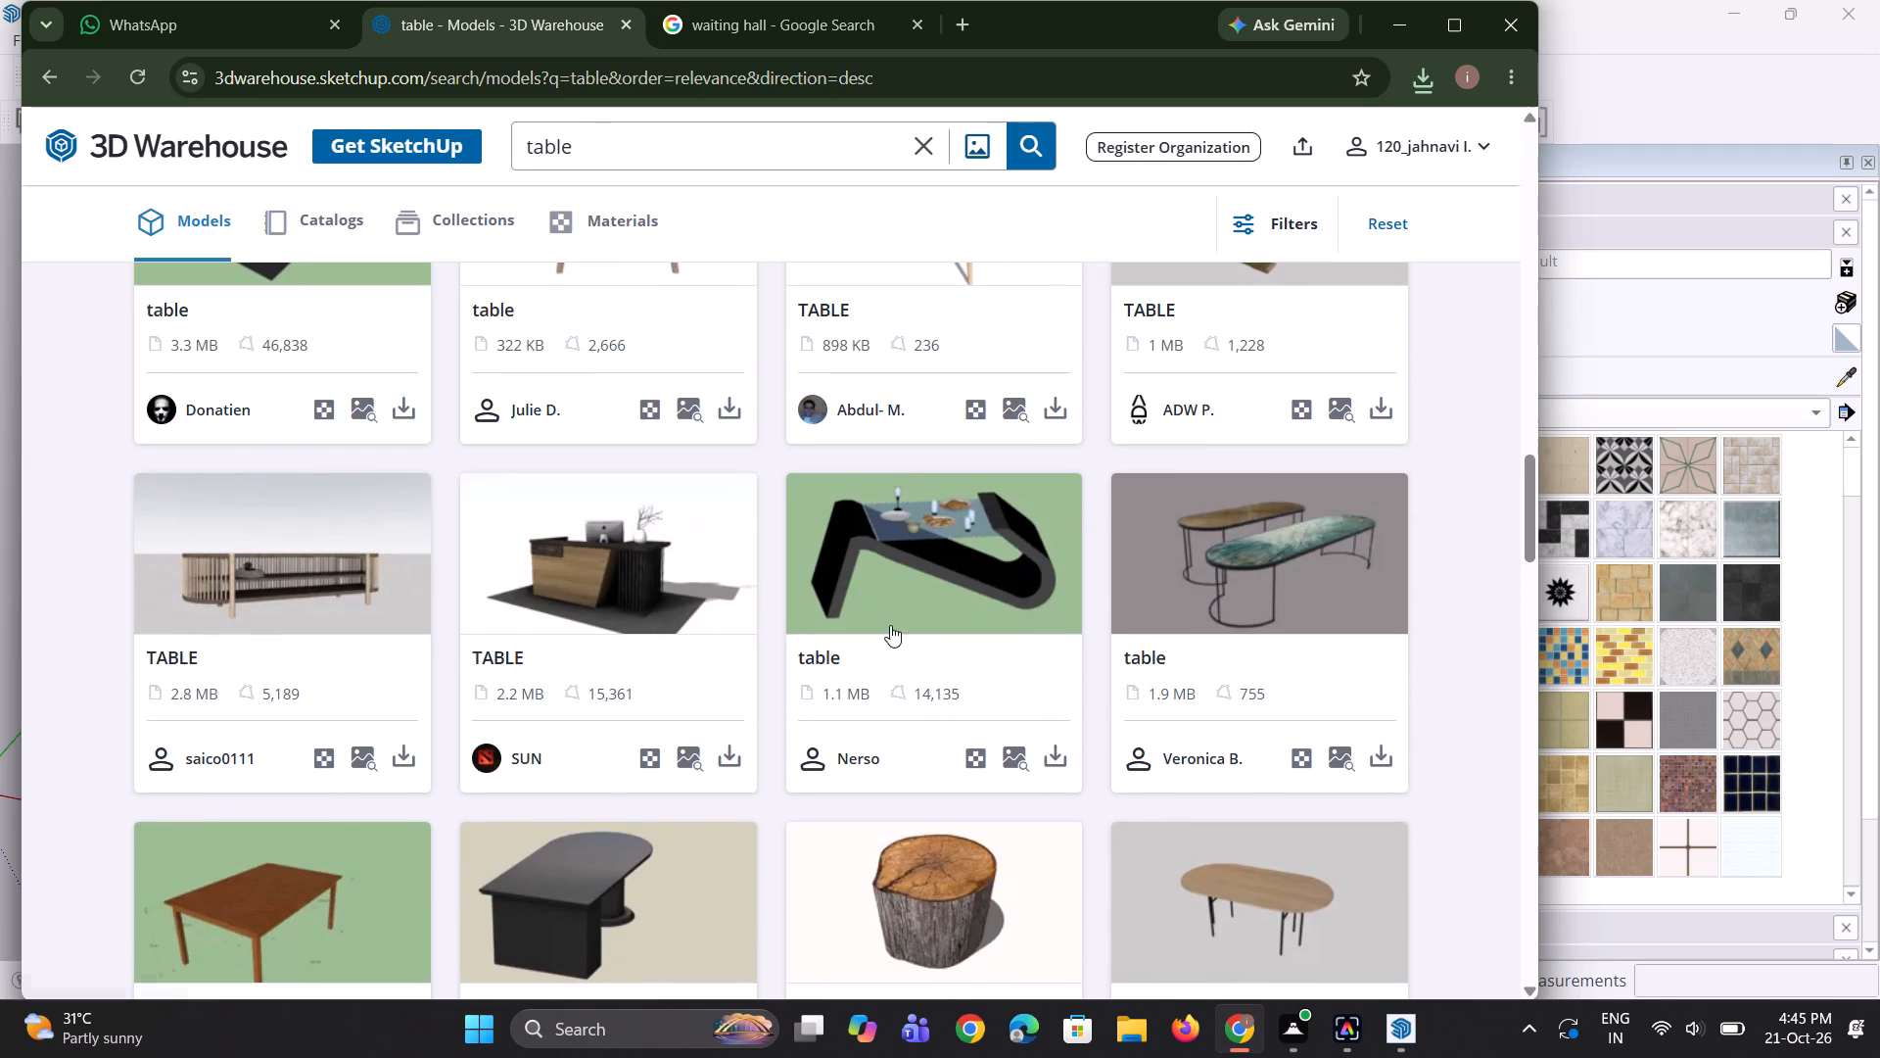
scroll(916, 610, down, 3)
scroll(917, 609, up, 7)
scroll(919, 606, down, 17)
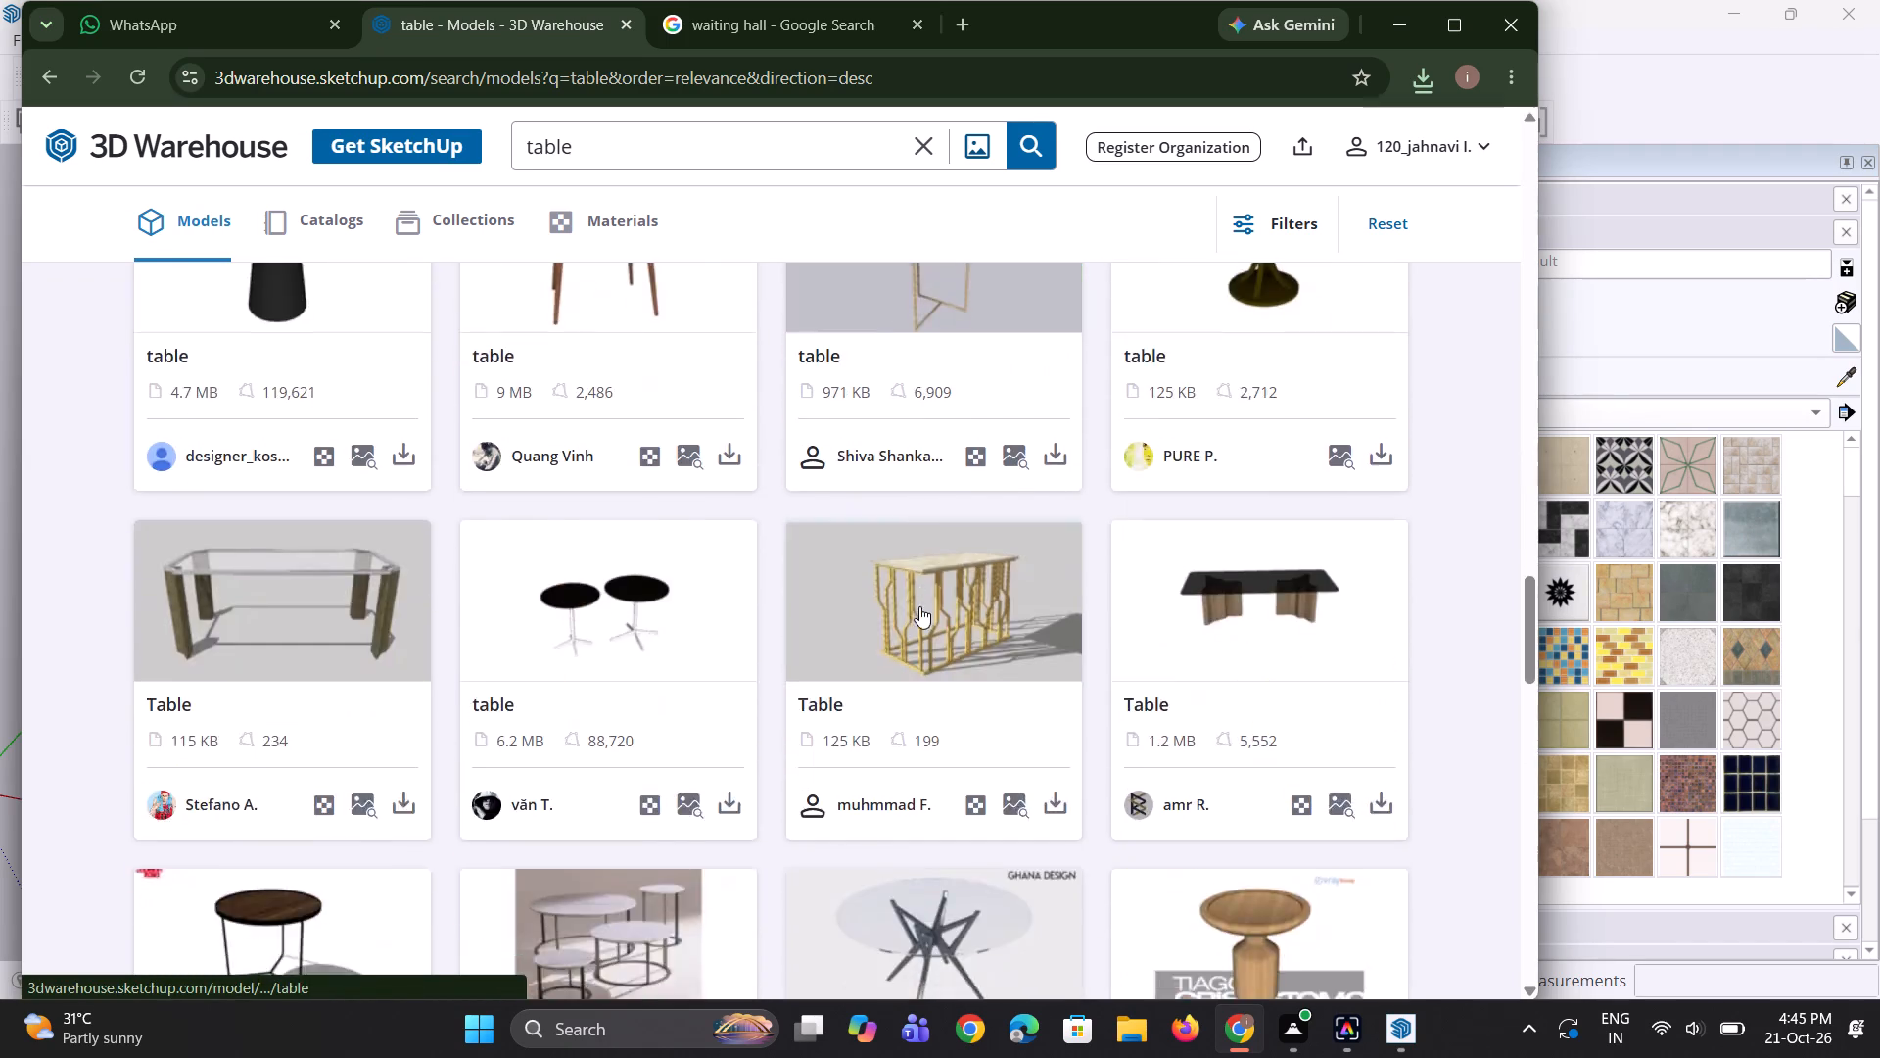
scroll(919, 606, down, 11)
scroll(919, 608, up, 16)
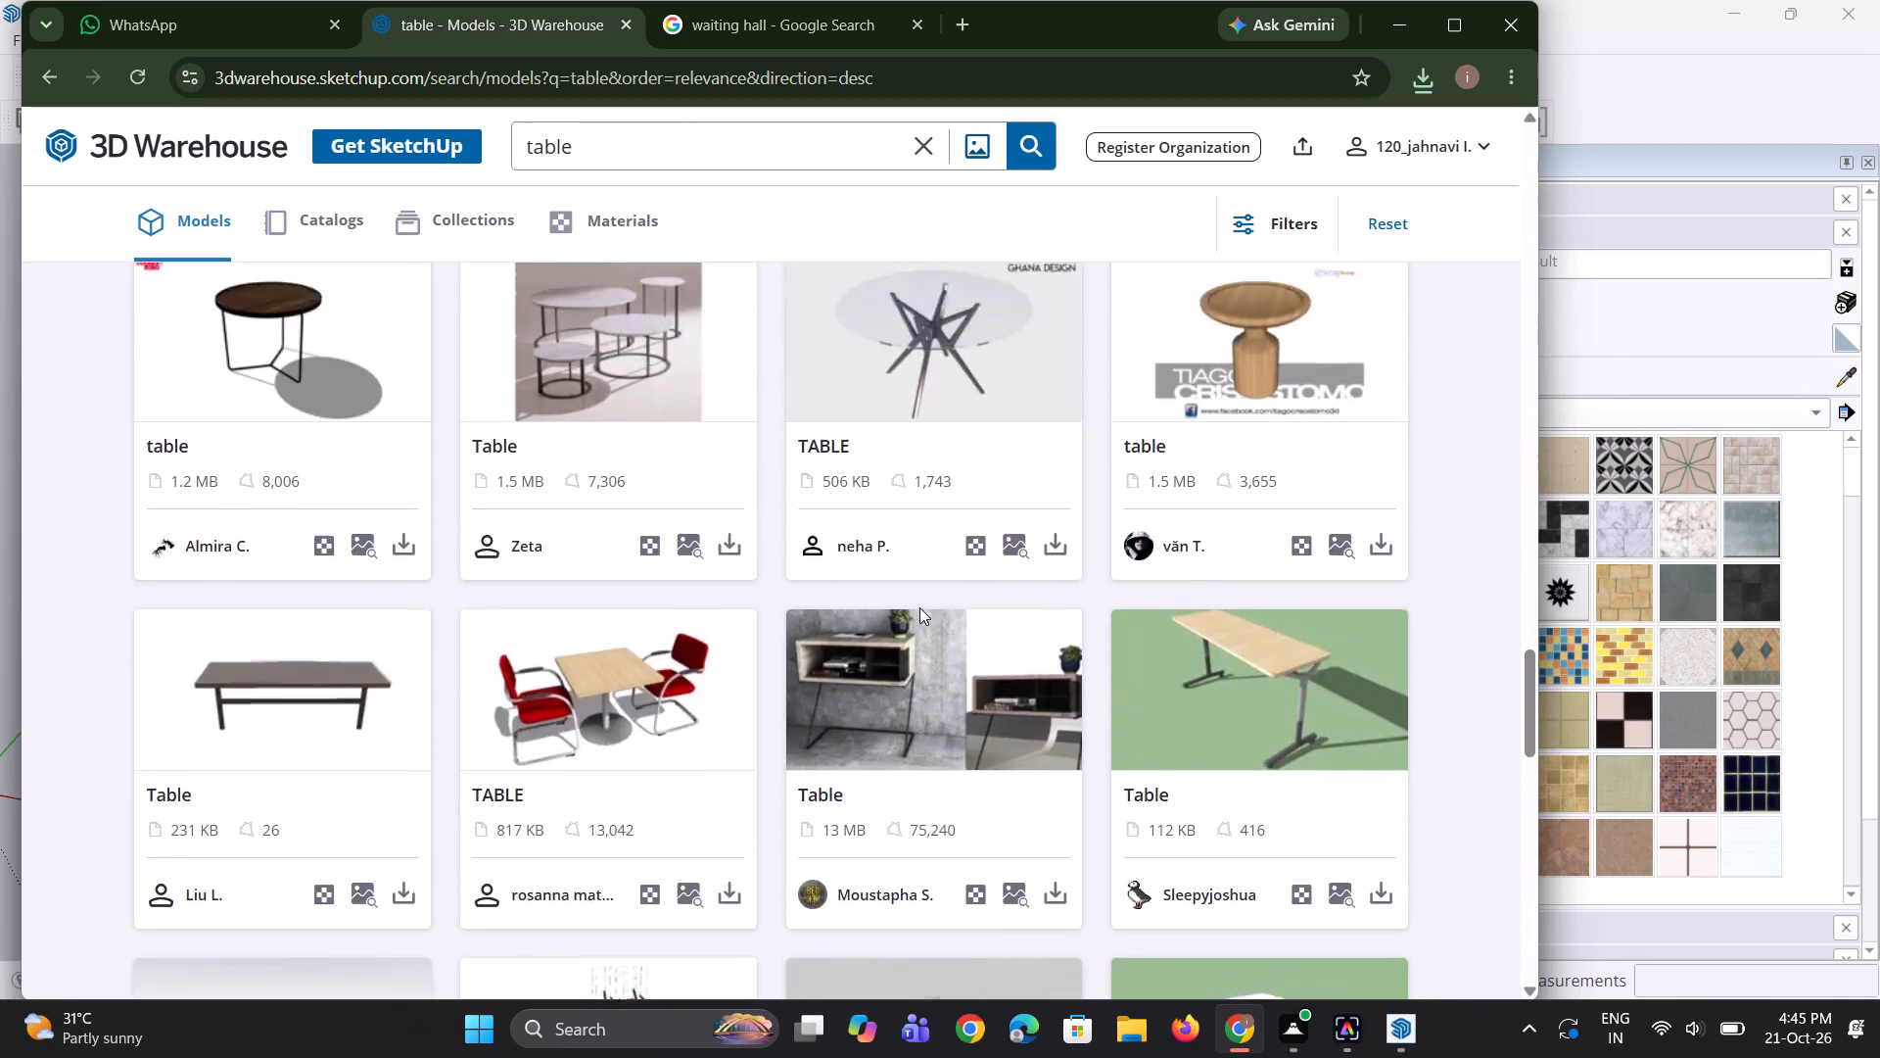
scroll(919, 607, up, 16)
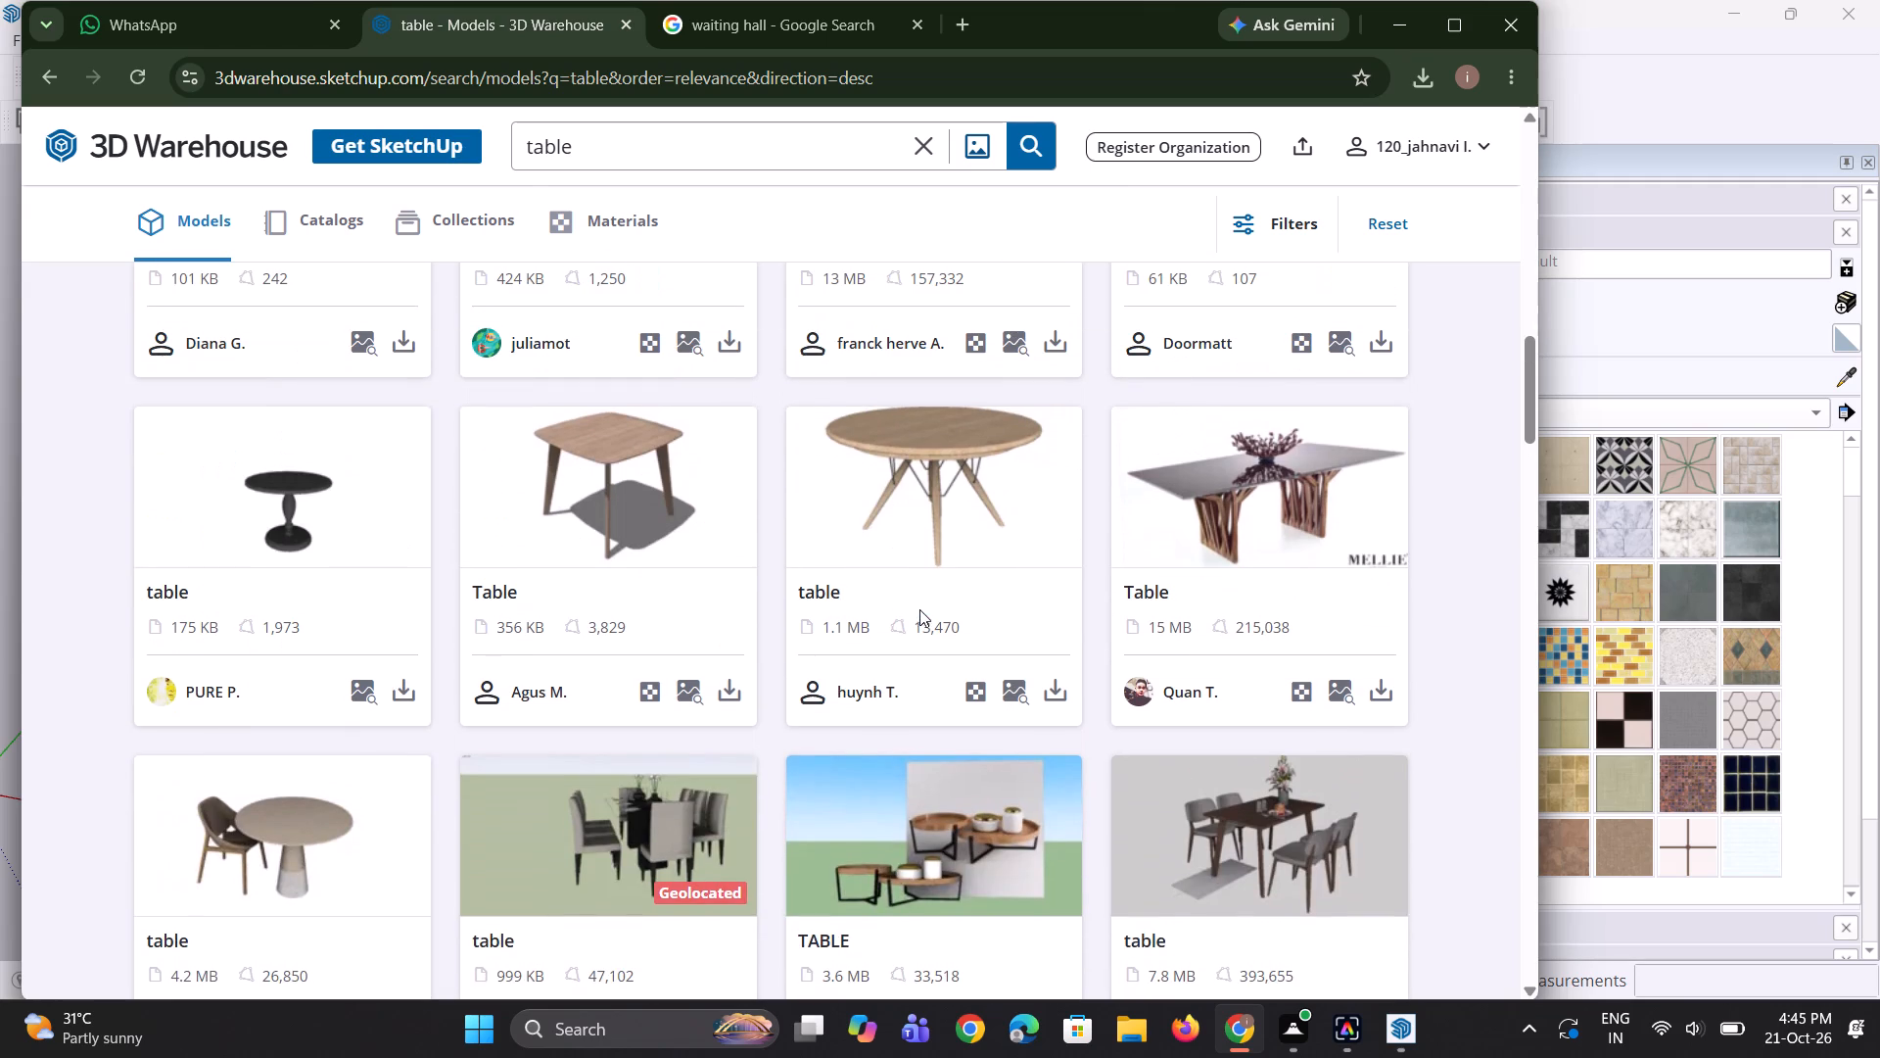
scroll(853, 619, down, 6)
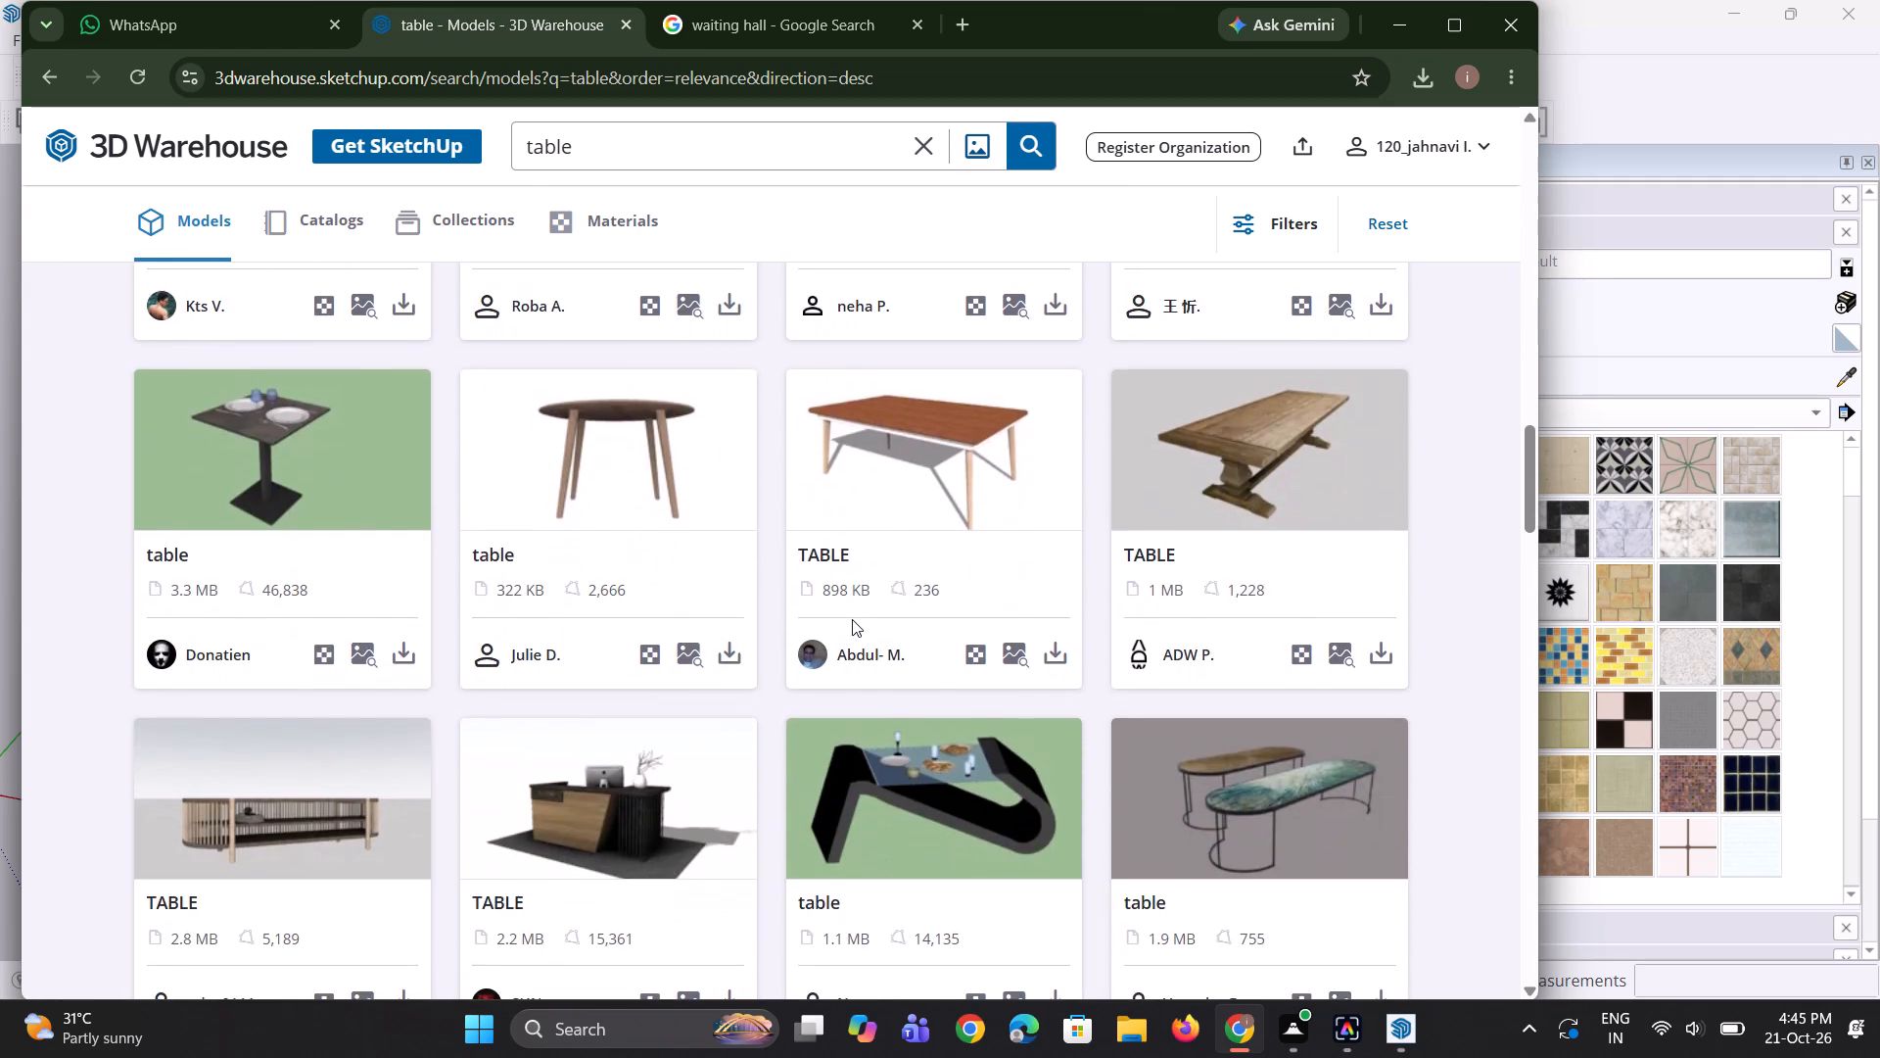
scroll(852, 619, down, 2)
scroll(851, 618, down, 19)
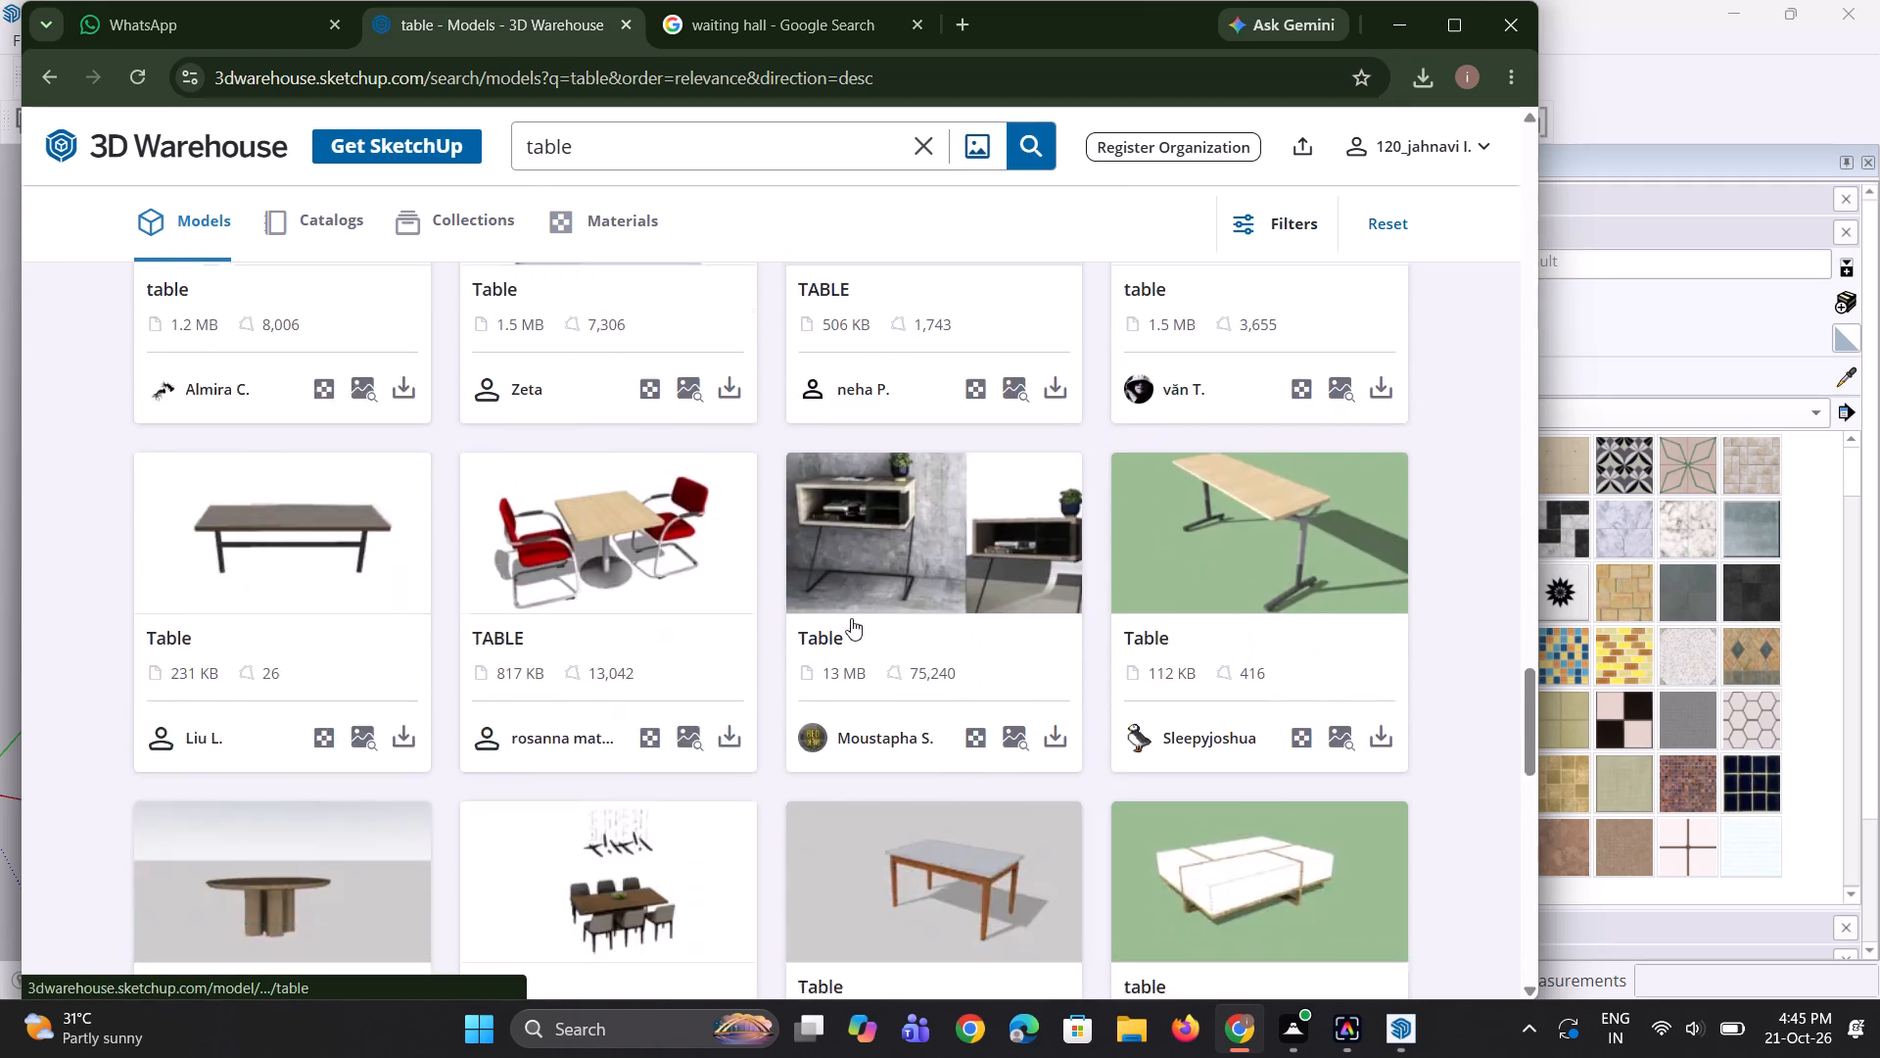
scroll(851, 618, down, 5)
Load more 3D Warehouse table results and look through them to the end of the list for a suitable table.
click(810, 774)
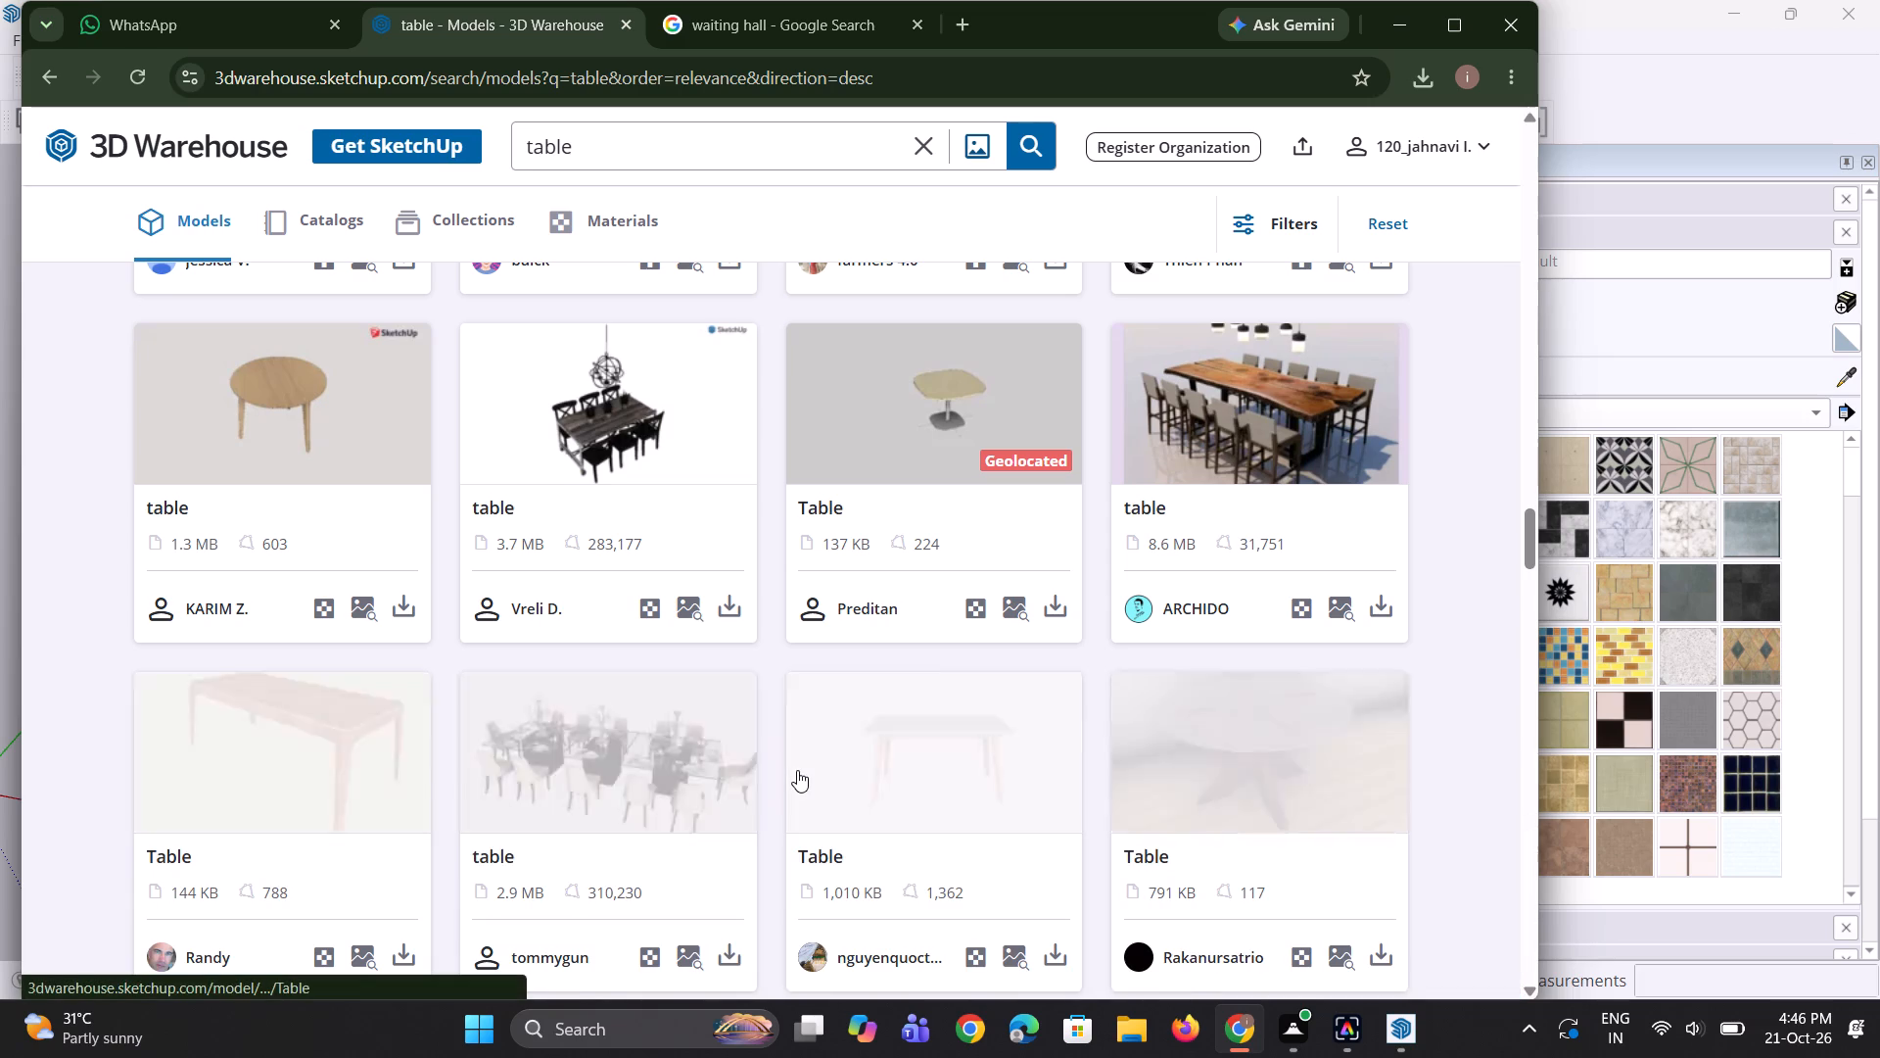
scroll(745, 653, down, 5)
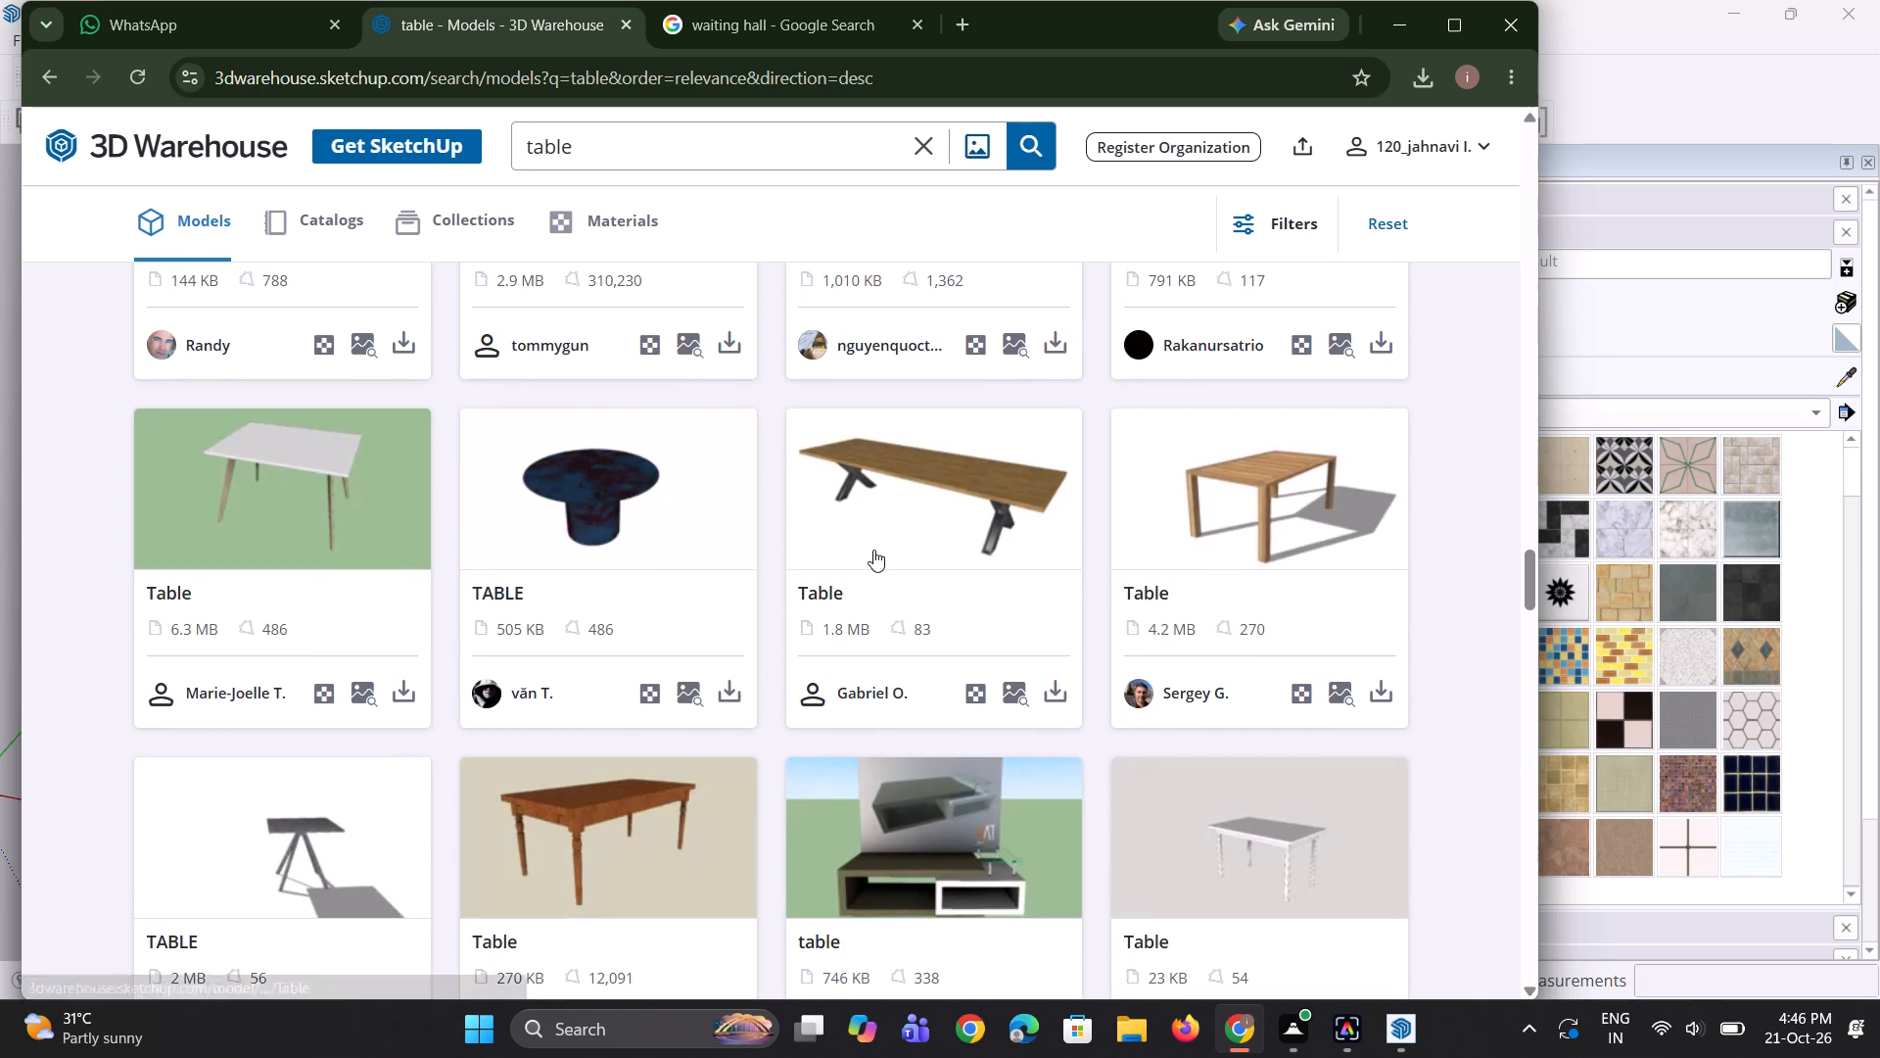
scroll(762, 523, down, 3)
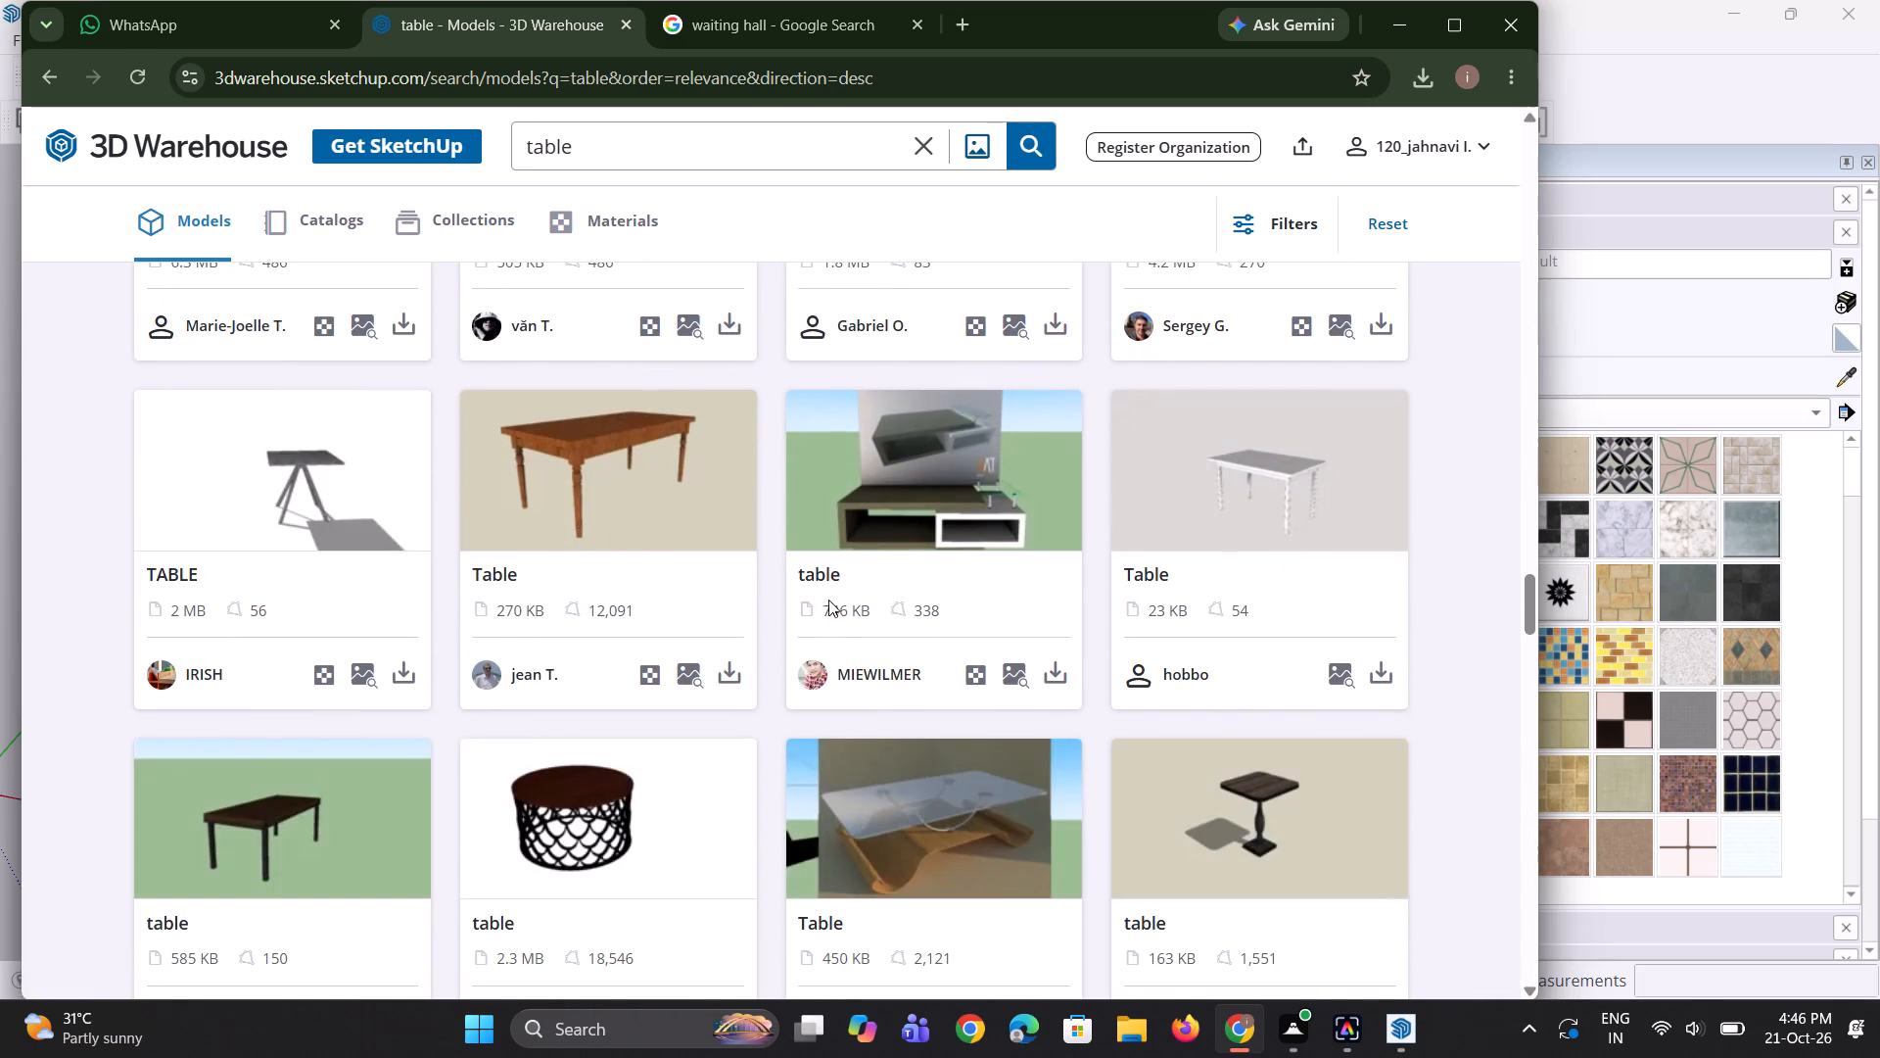
scroll(834, 620, down, 4)
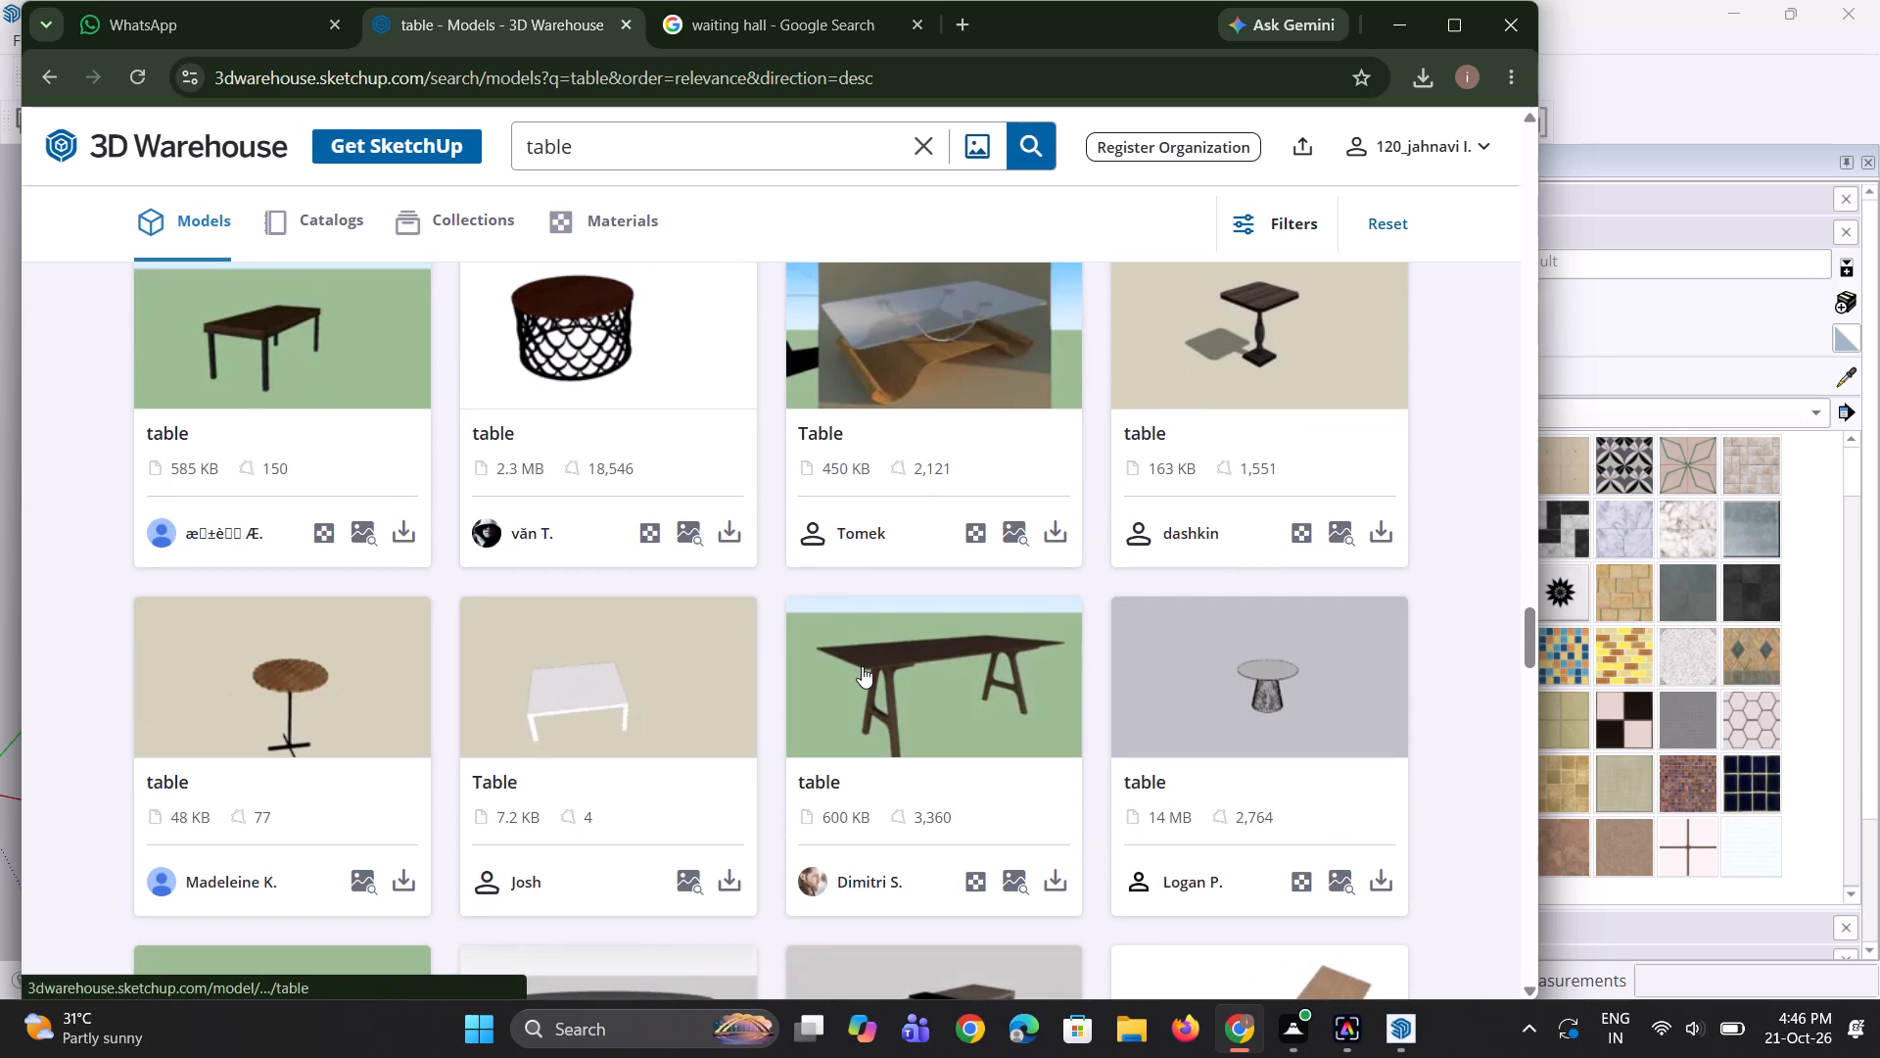
scroll(860, 664, down, 3)
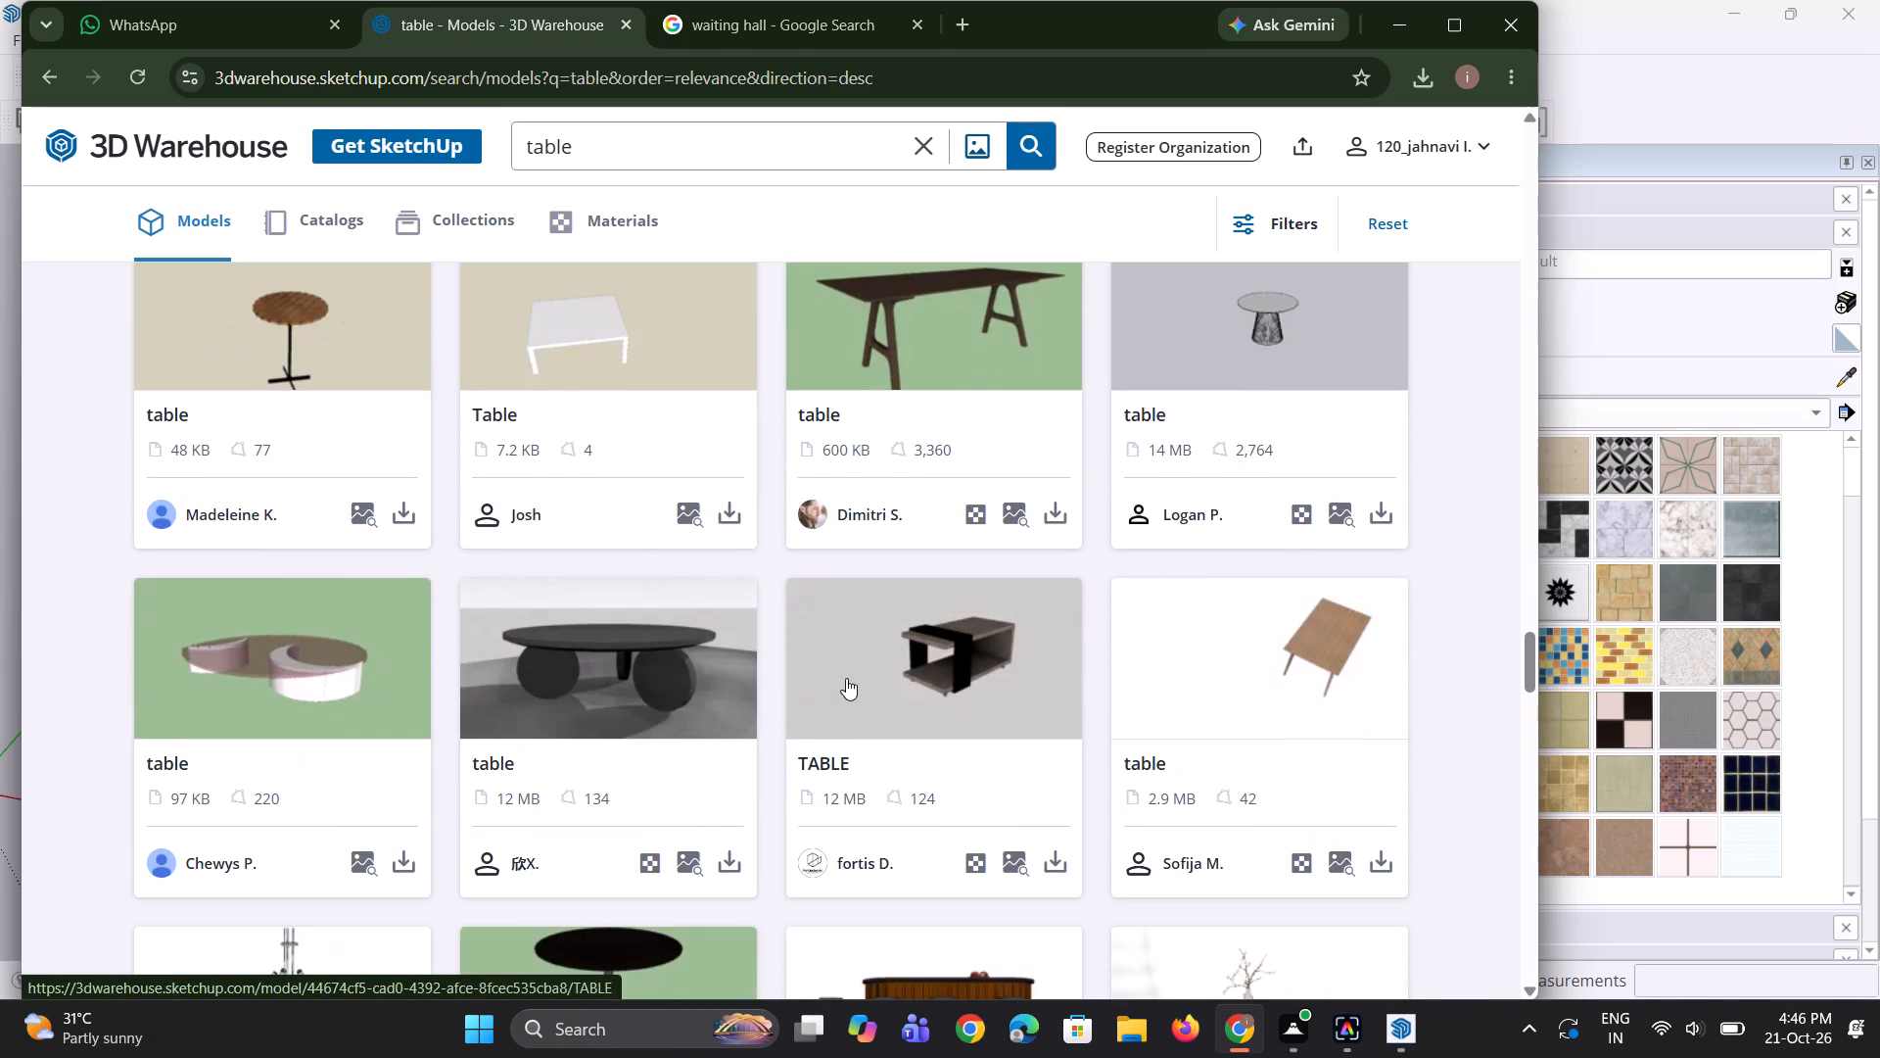
scroll(857, 649, down, 4)
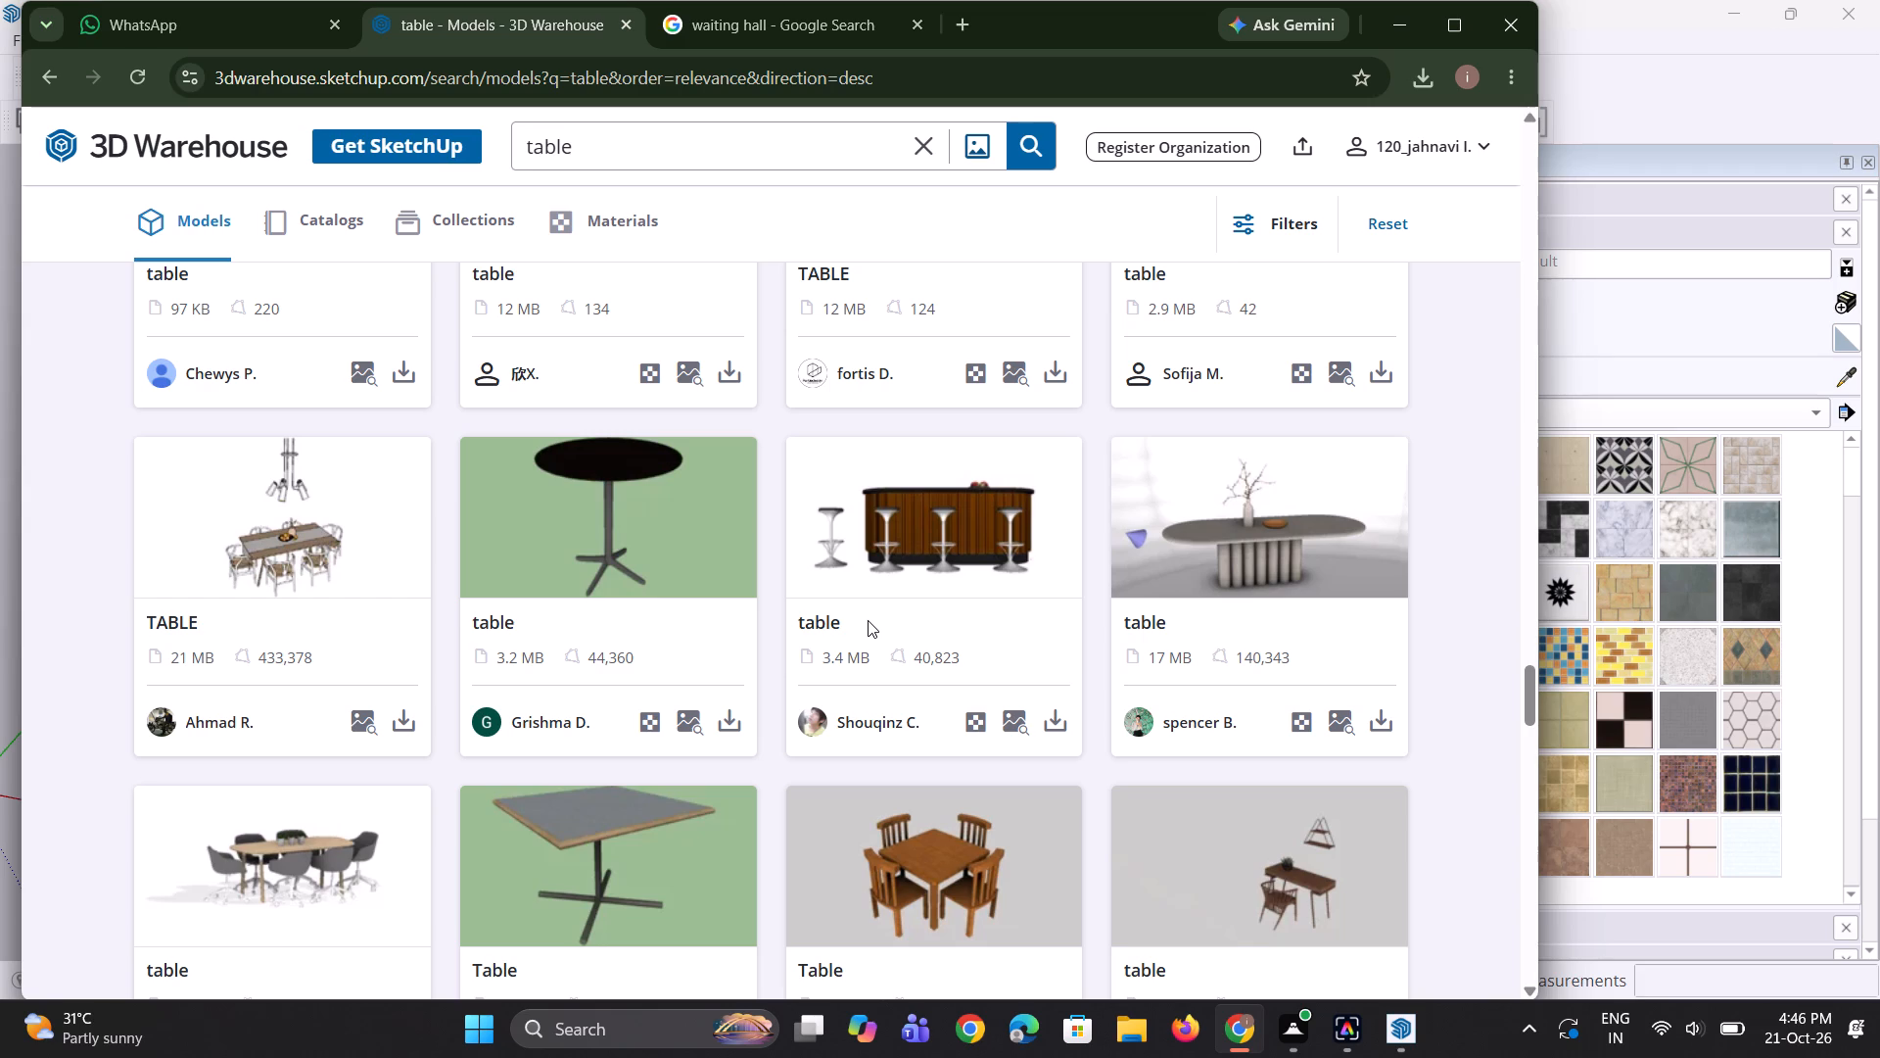
scroll(869, 612, down, 3)
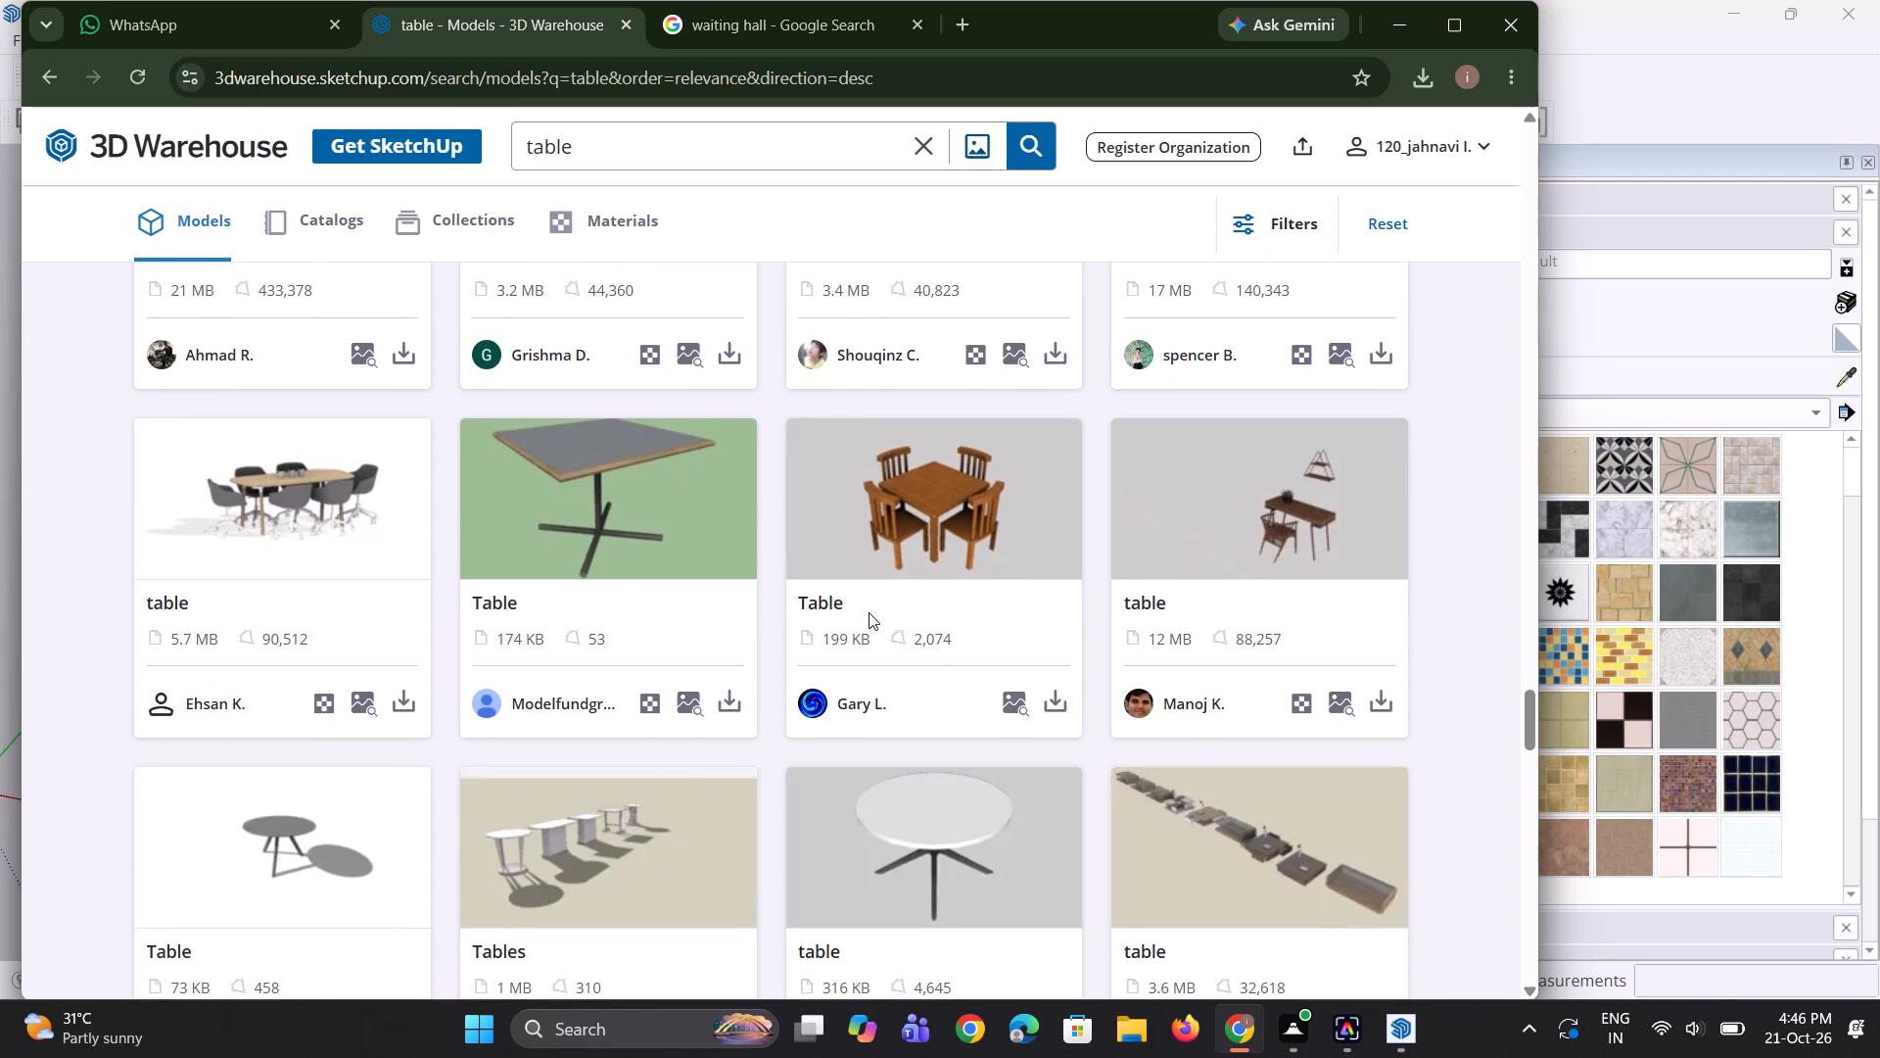
scroll(869, 612, down, 4)
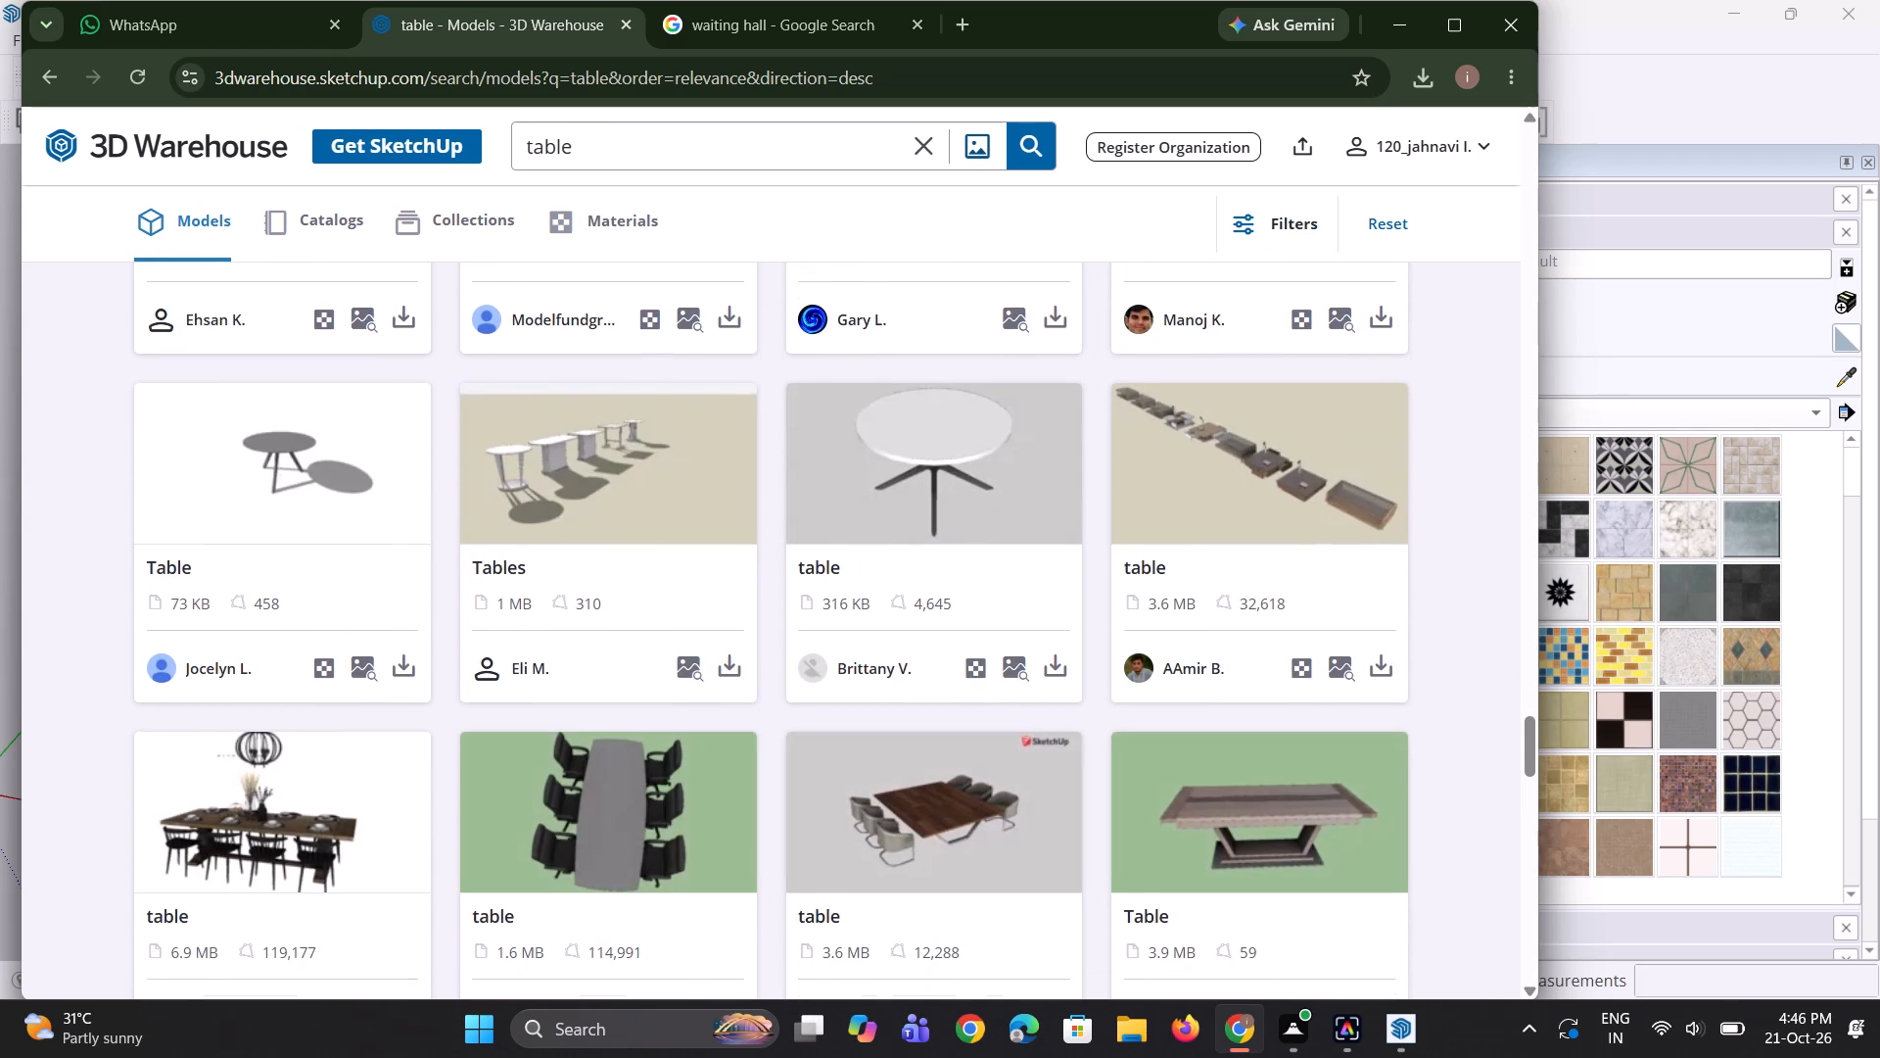
scroll(868, 622, down, 6)
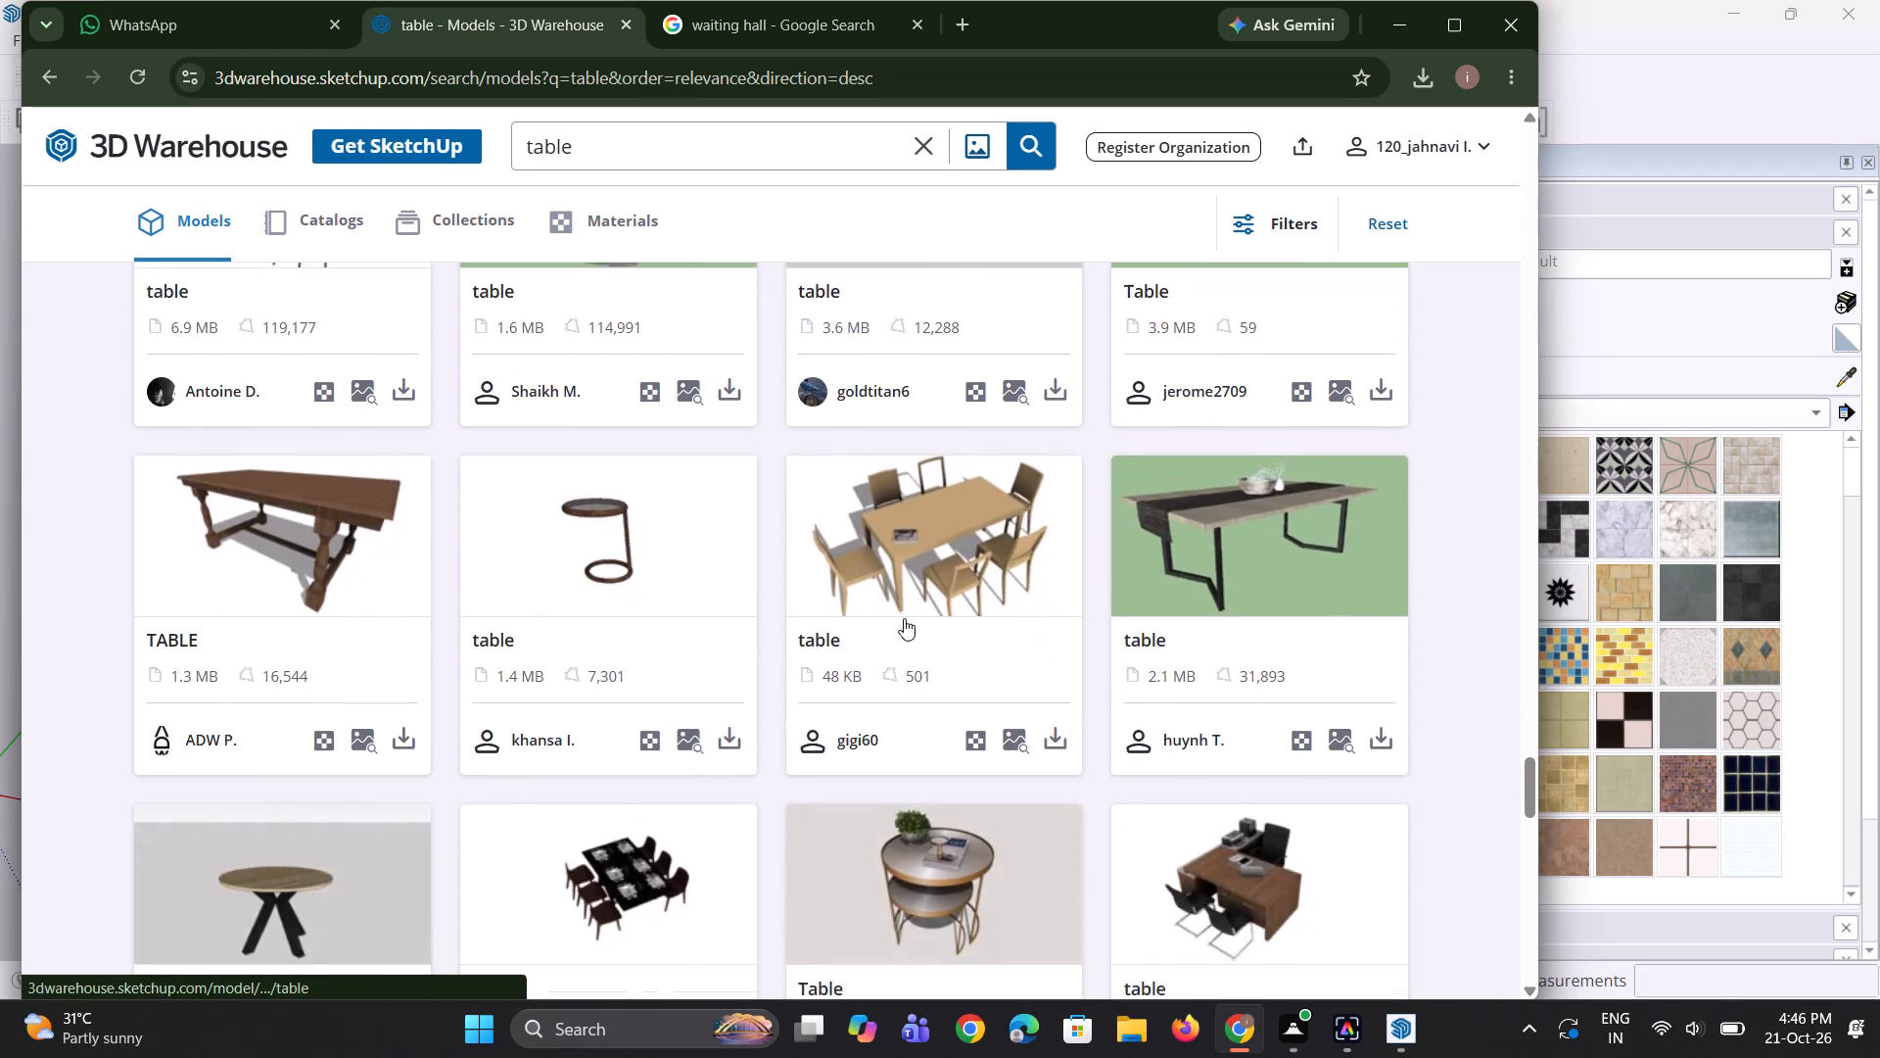
scroll(905, 617, down, 4)
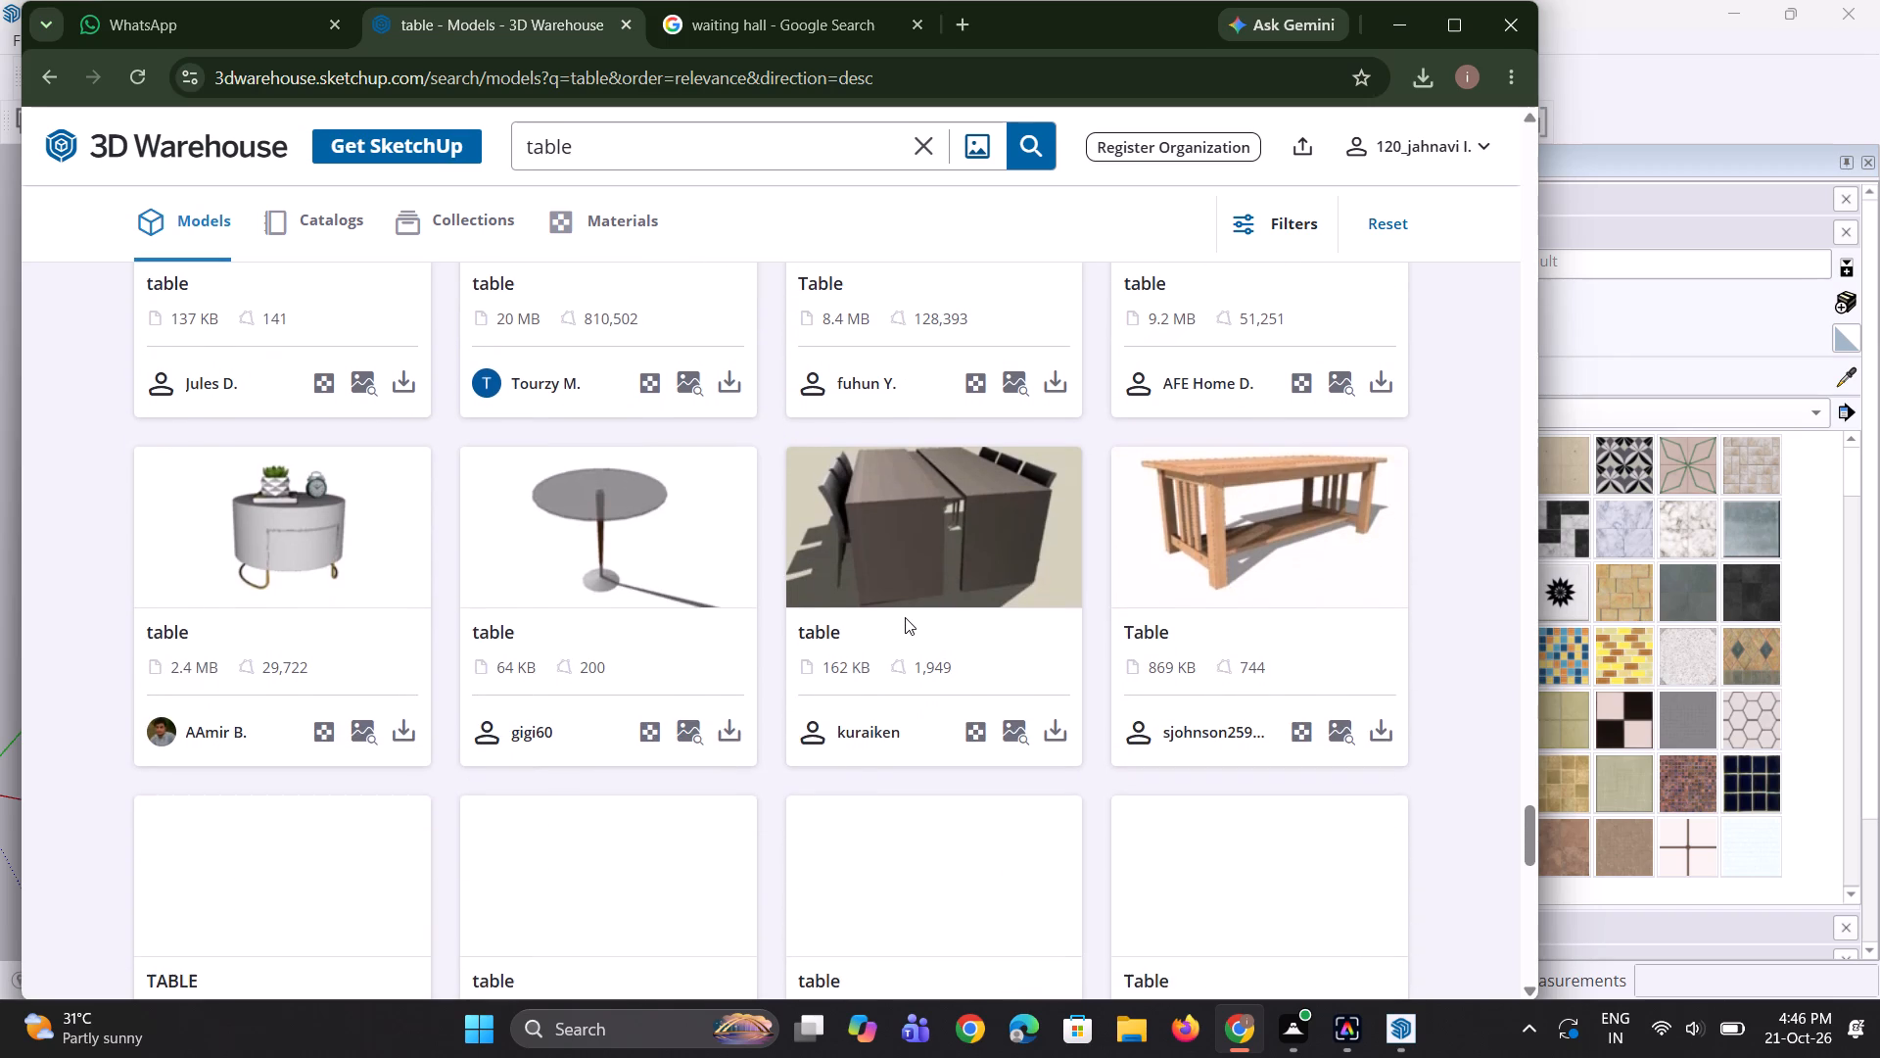
scroll(905, 617, down, 2)
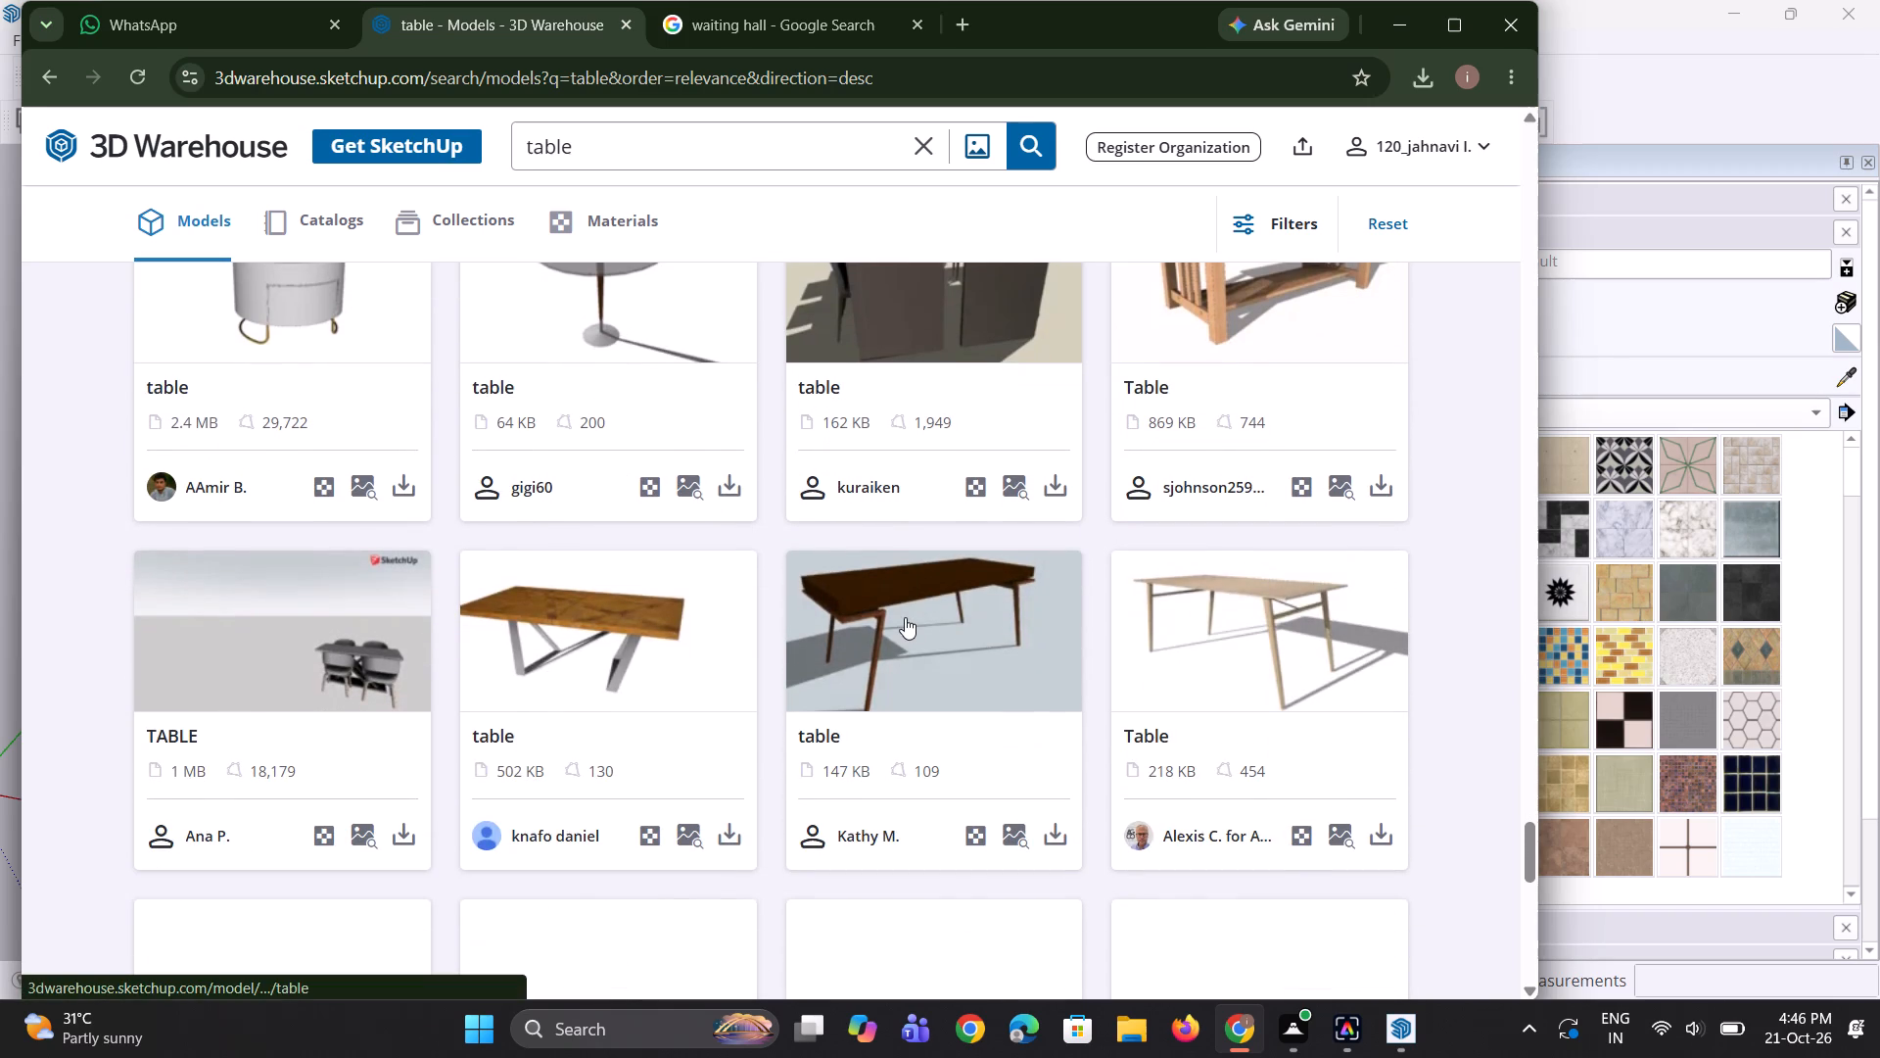
scroll(905, 617, down, 3)
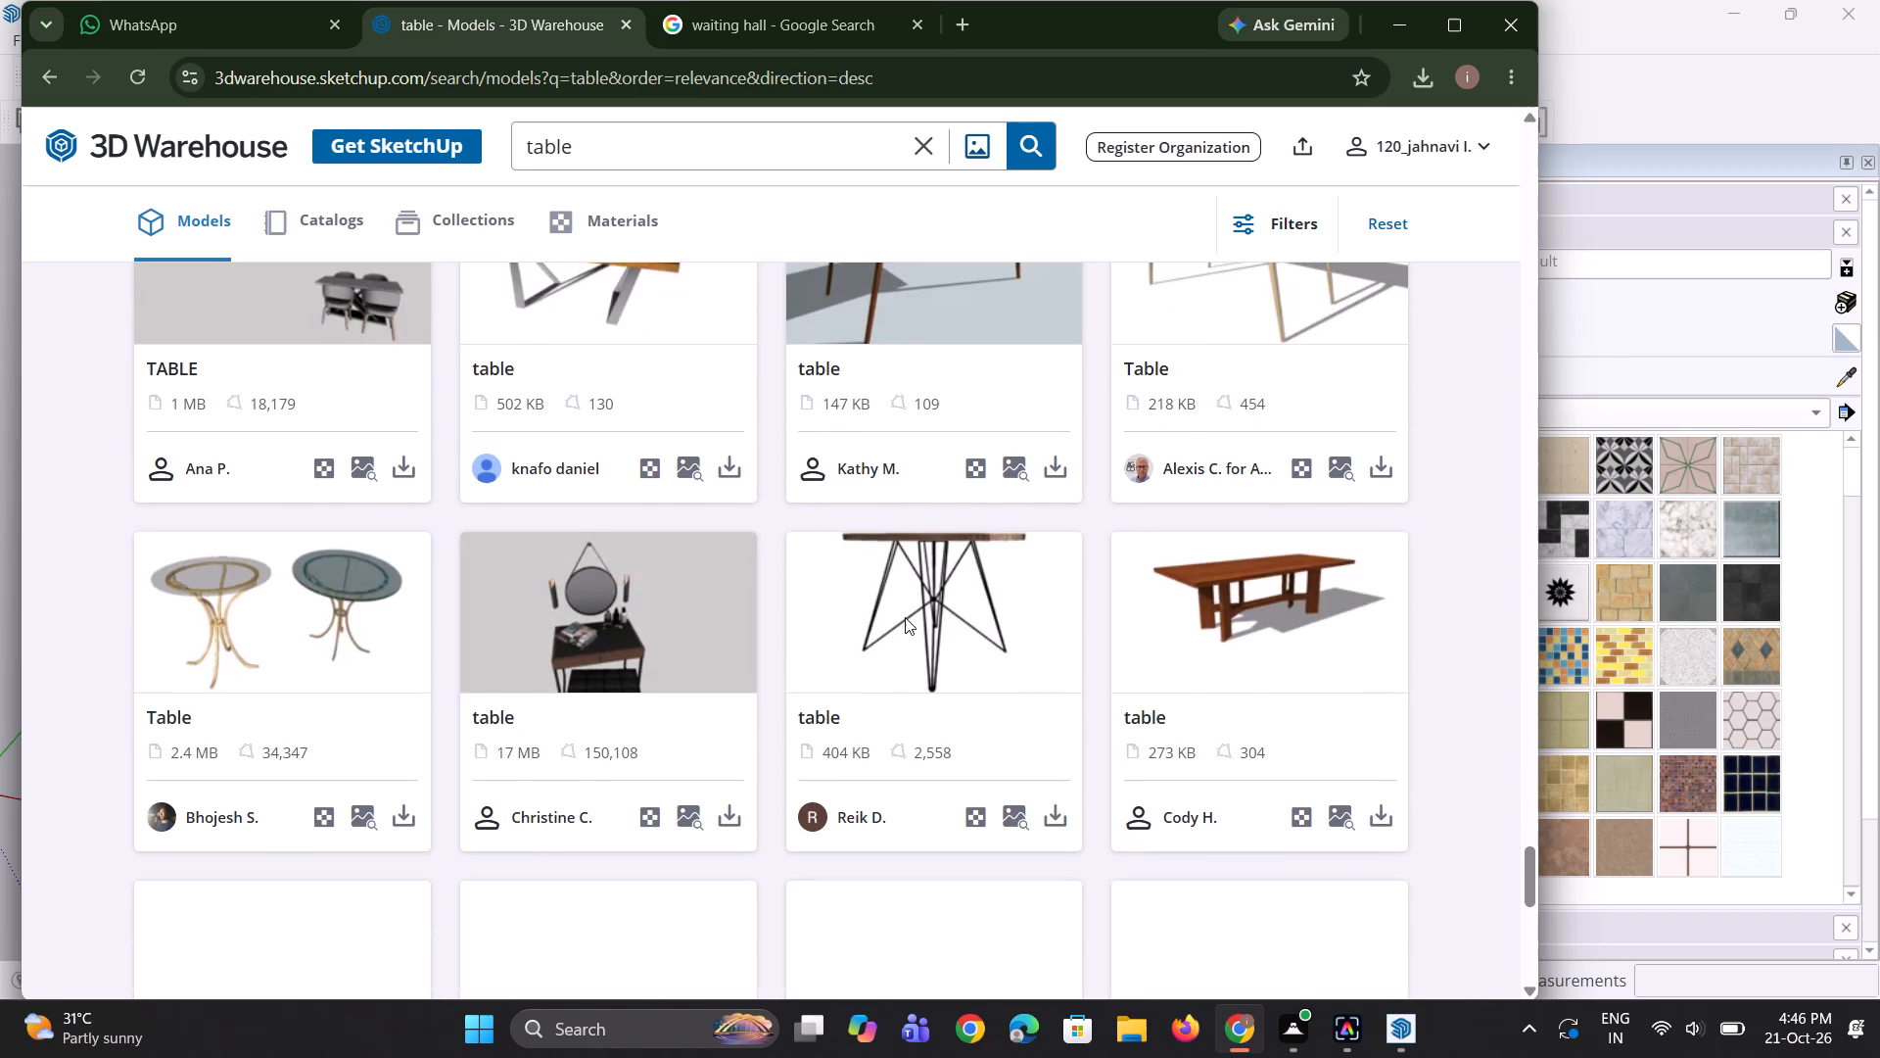
scroll(983, 594, down, 2)
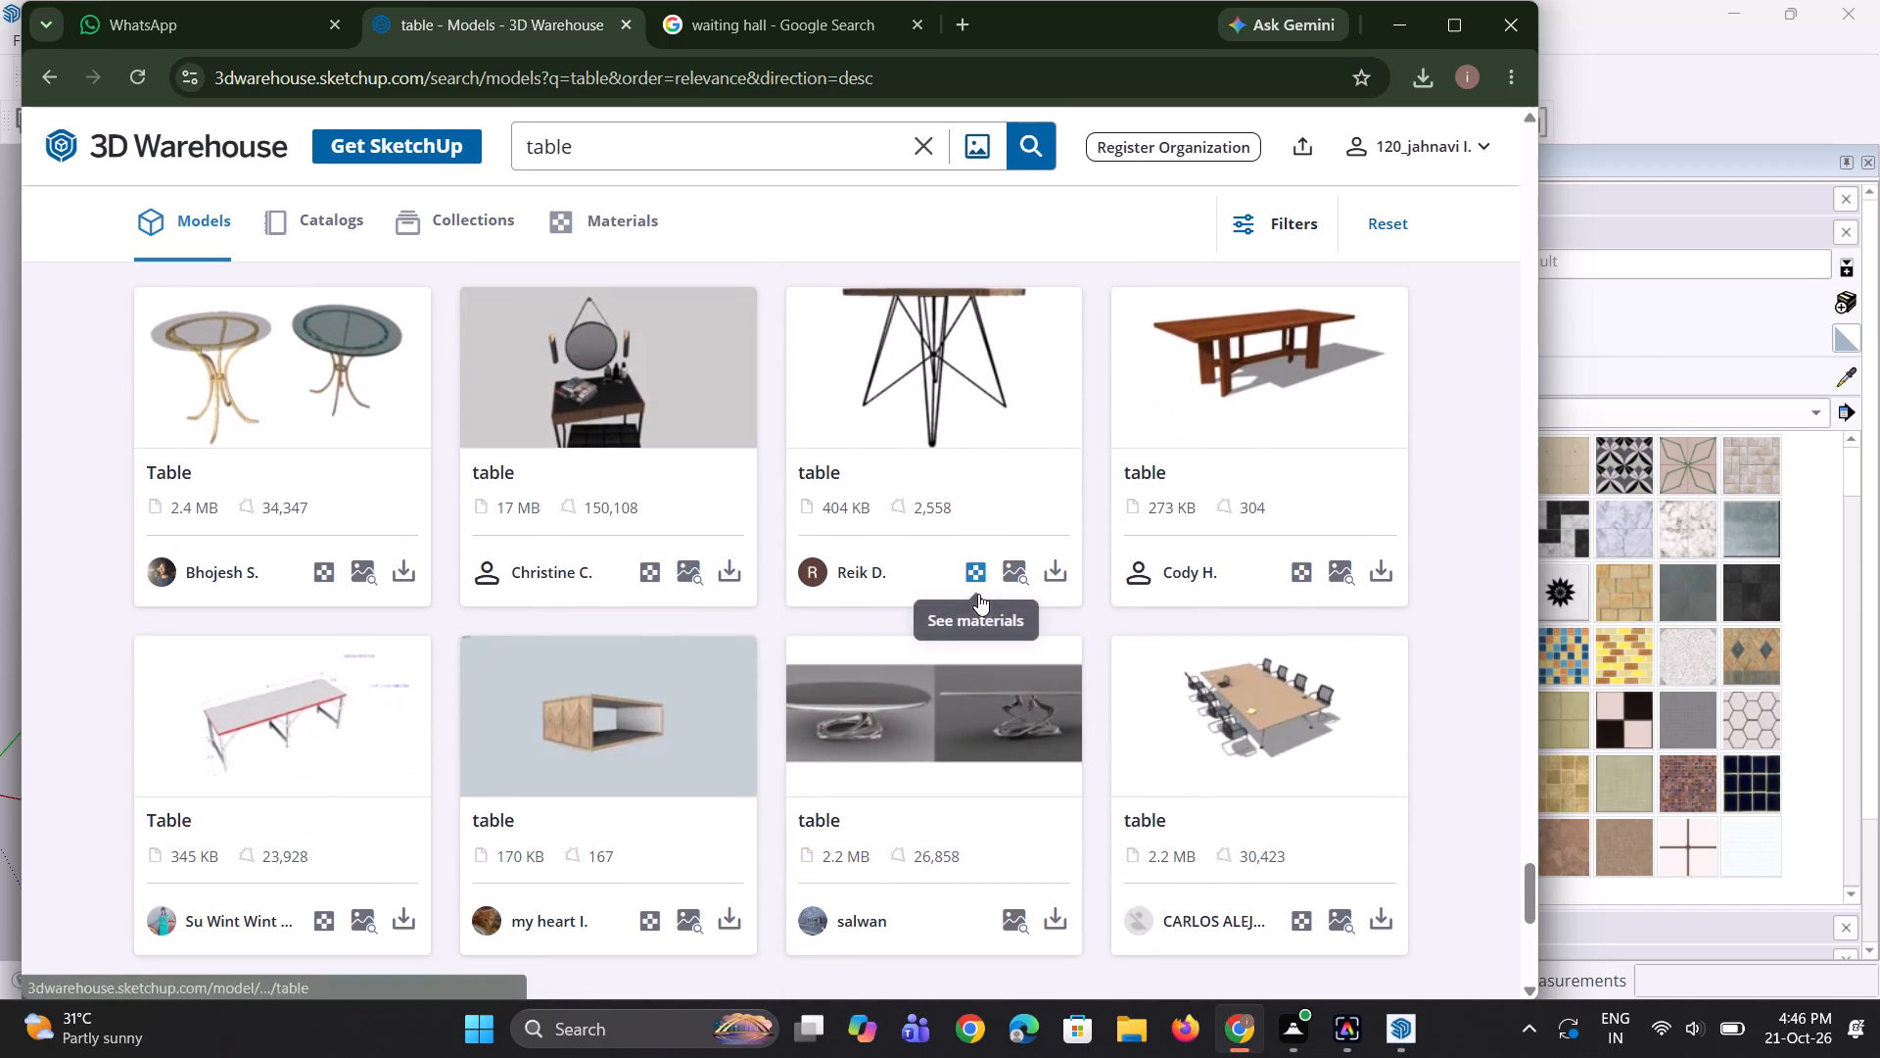
scroll(945, 594, down, 2)
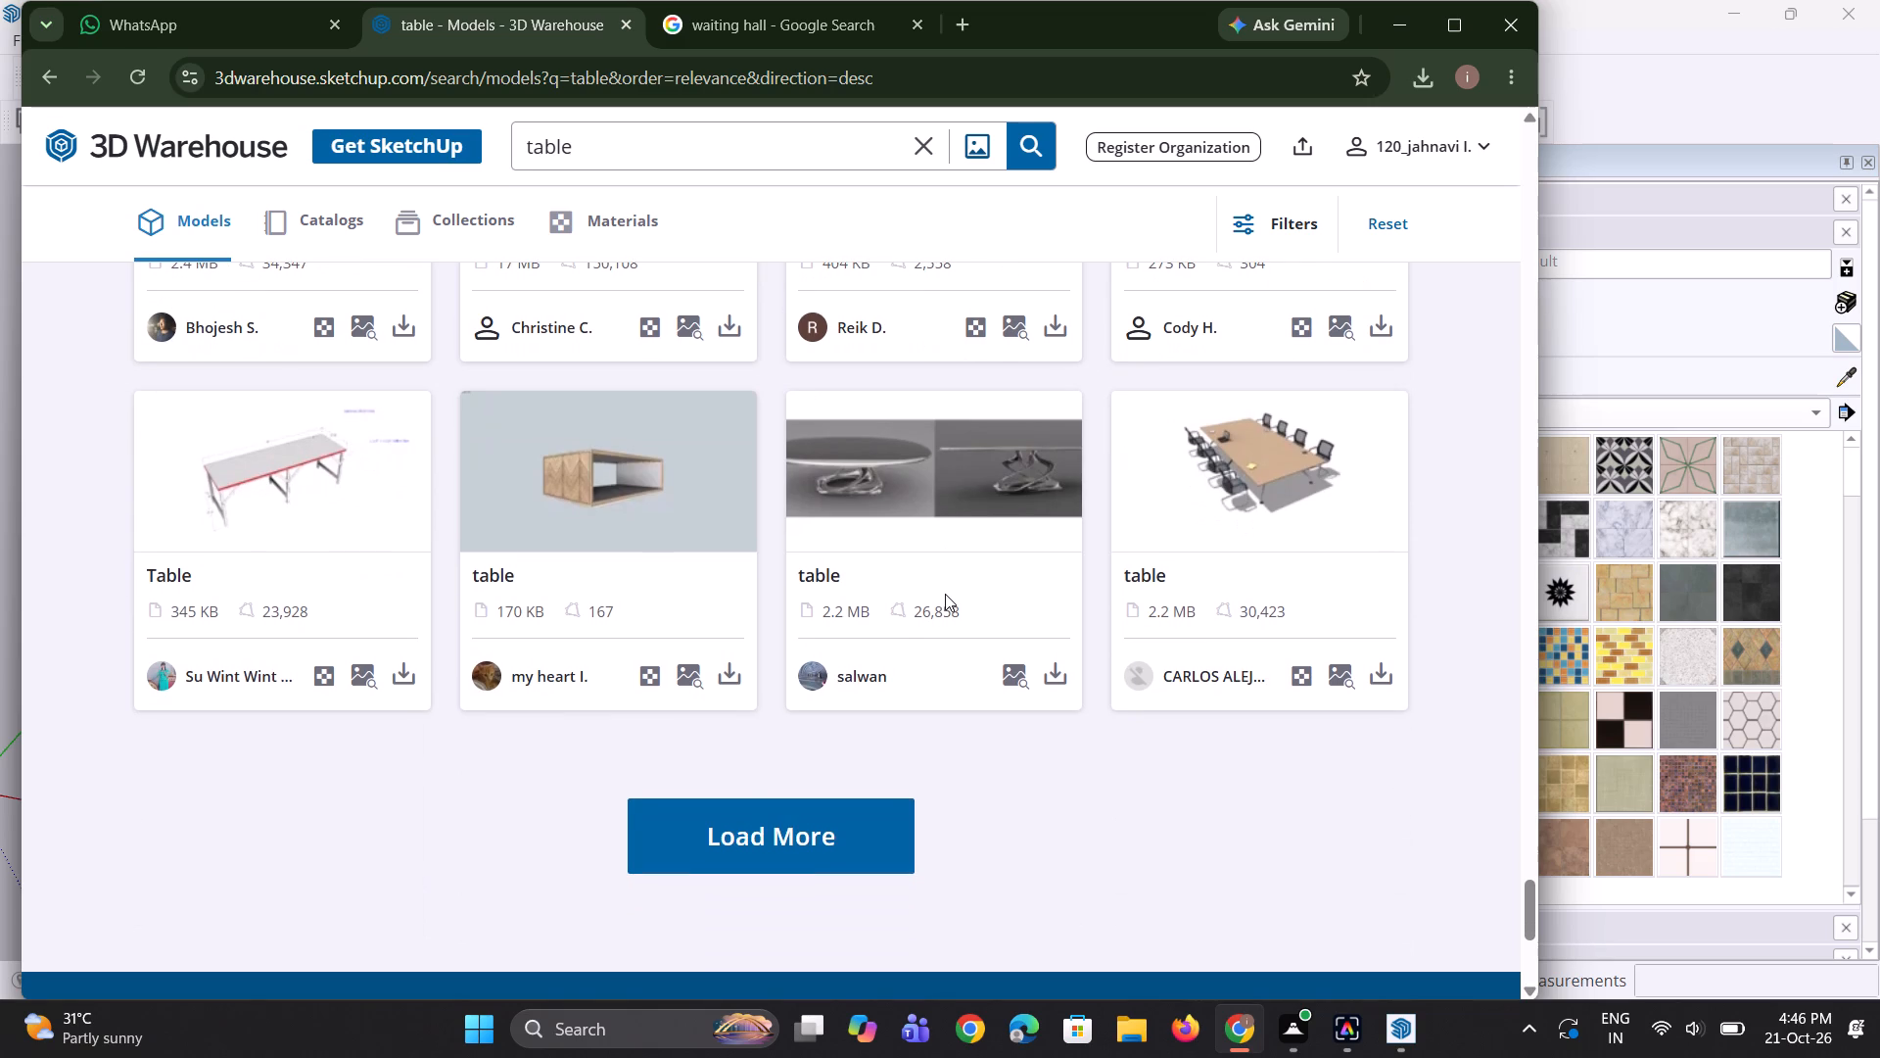
scroll(945, 594, down, 1)
Return to the start of the table results and review the earlier models again for one that suits the waiting hall.
scroll(945, 594, up, 20)
scroll(945, 594, up, 3)
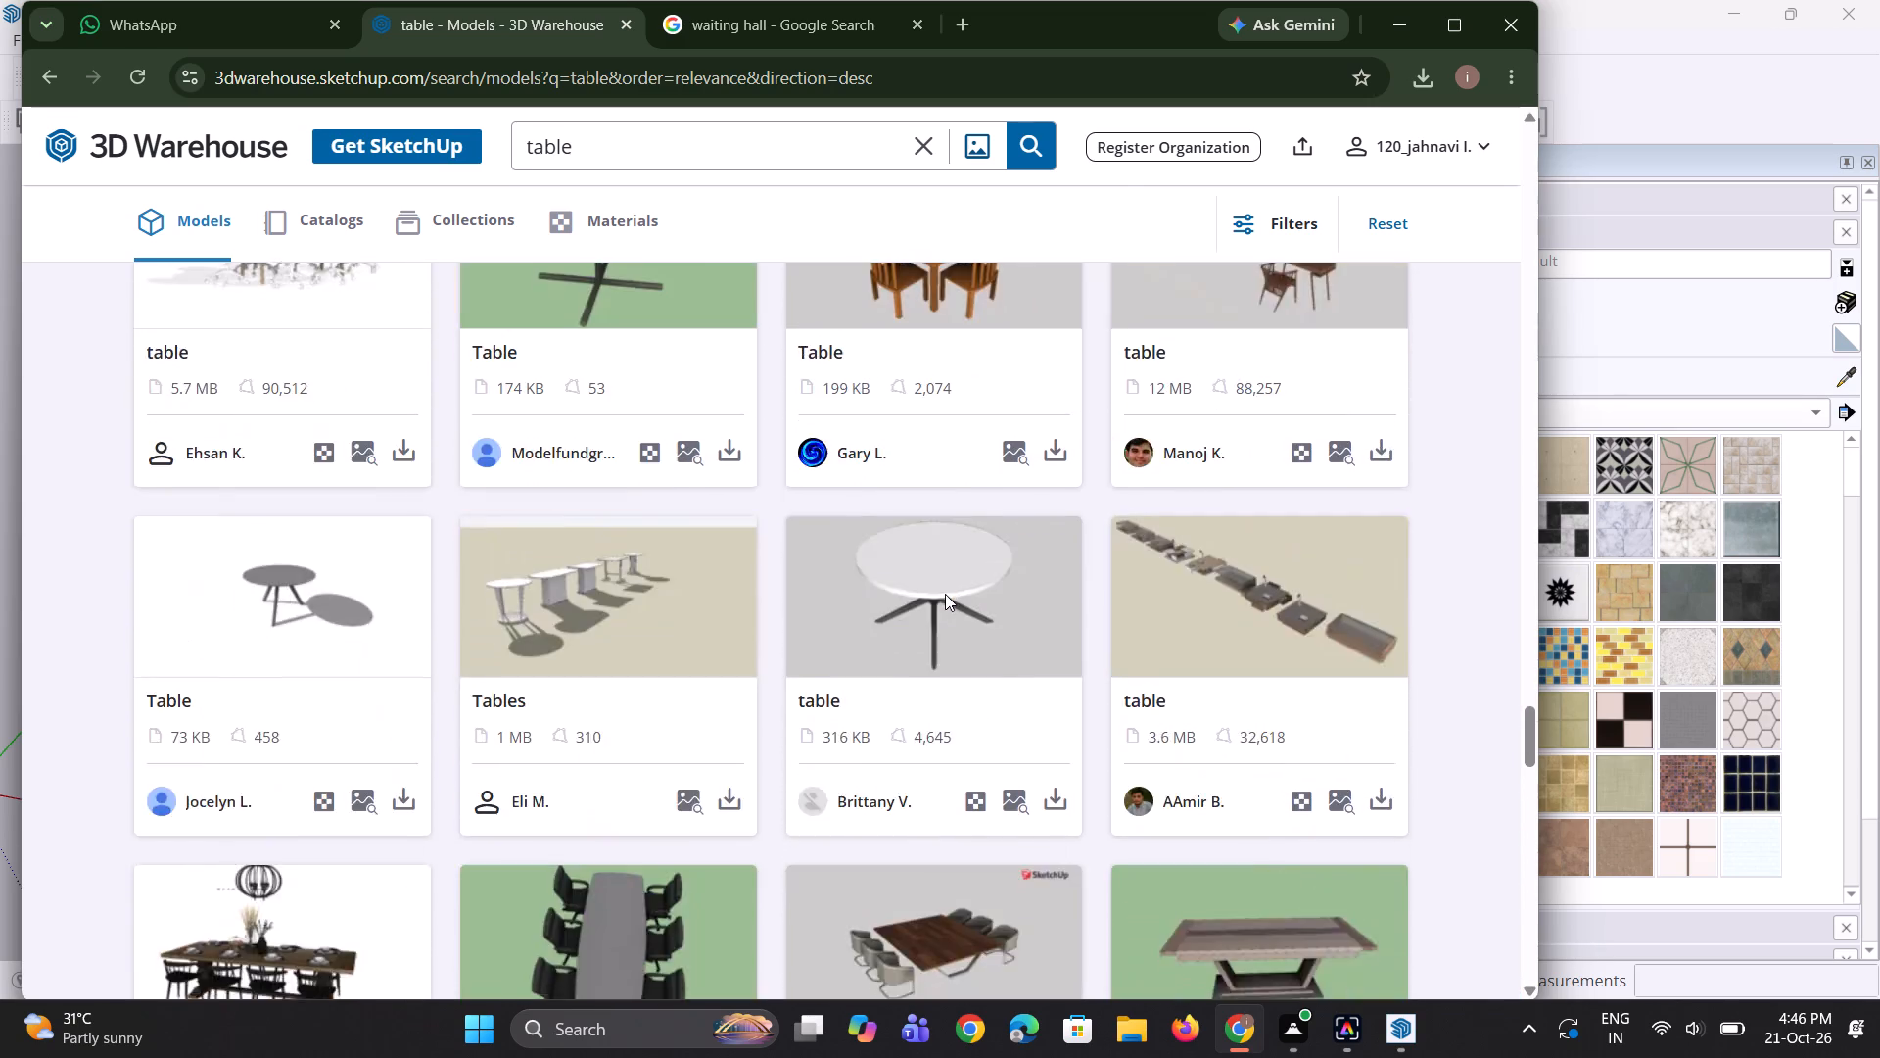
scroll(945, 594, up, 7)
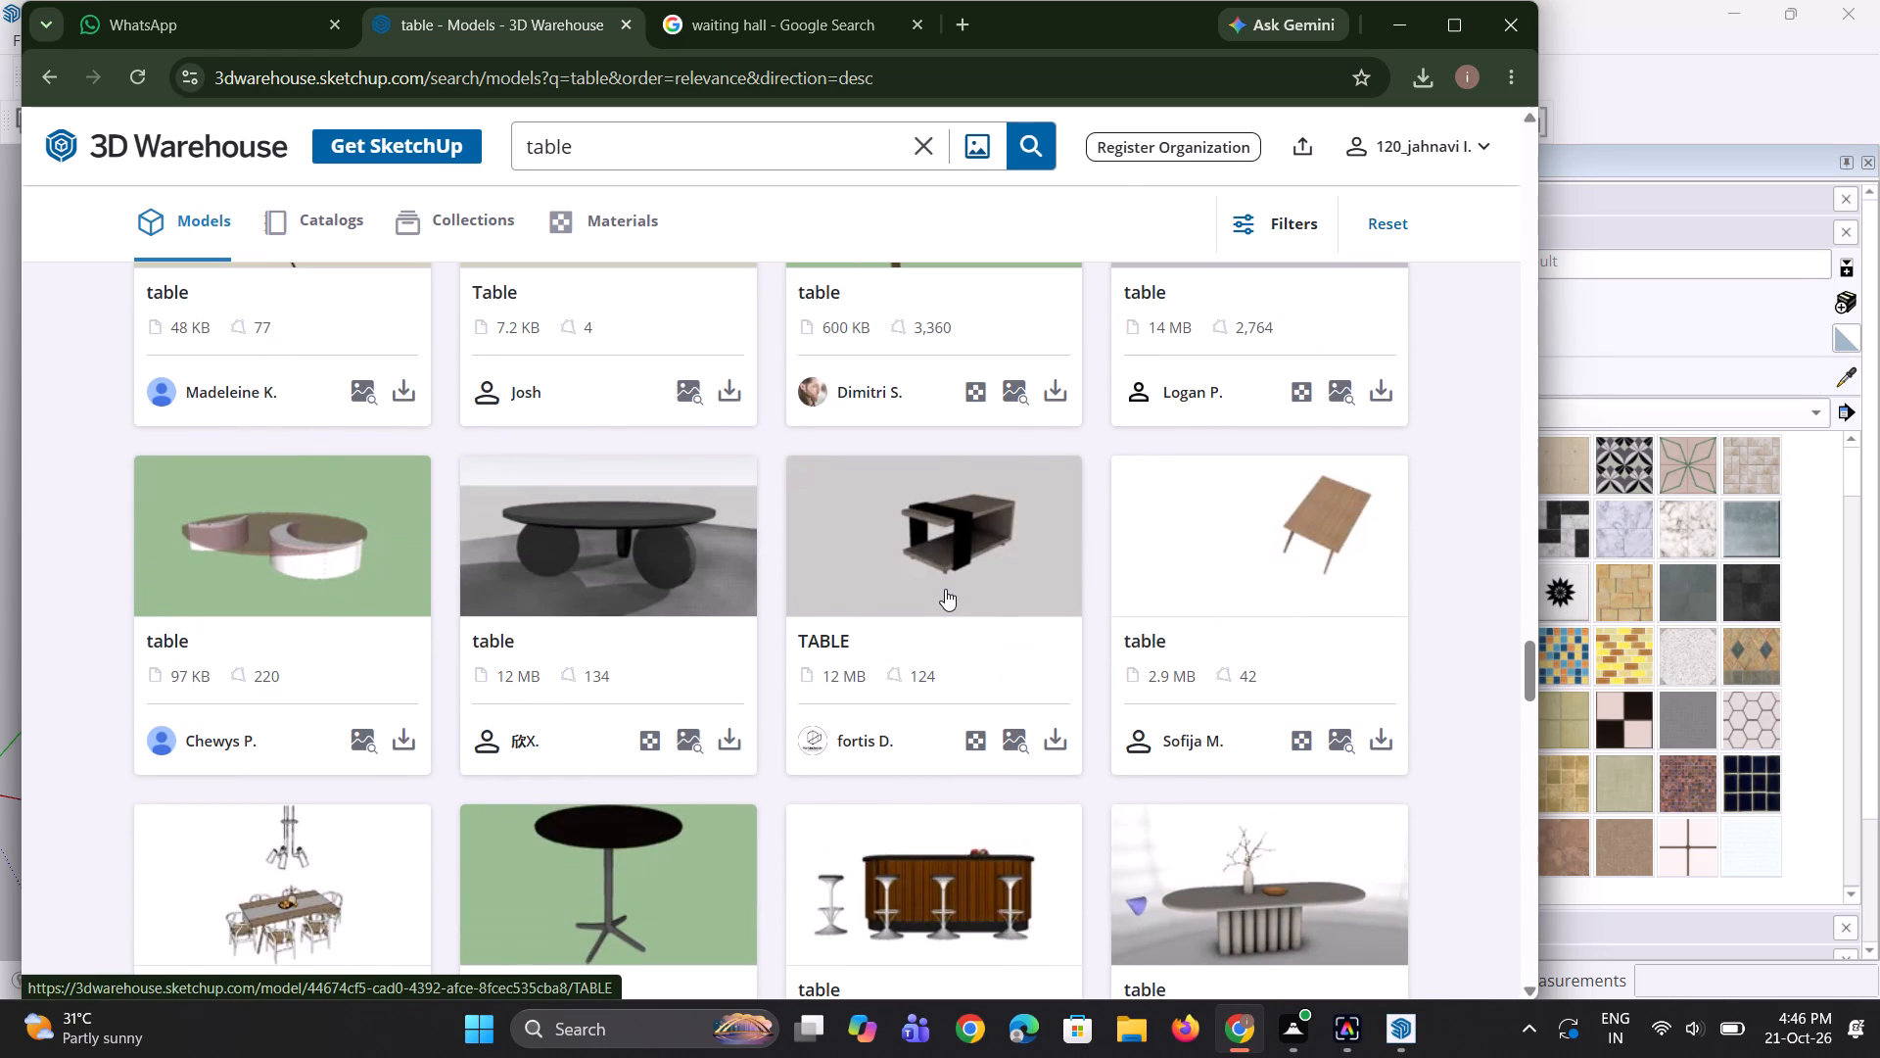
scroll(986, 436, up, 11)
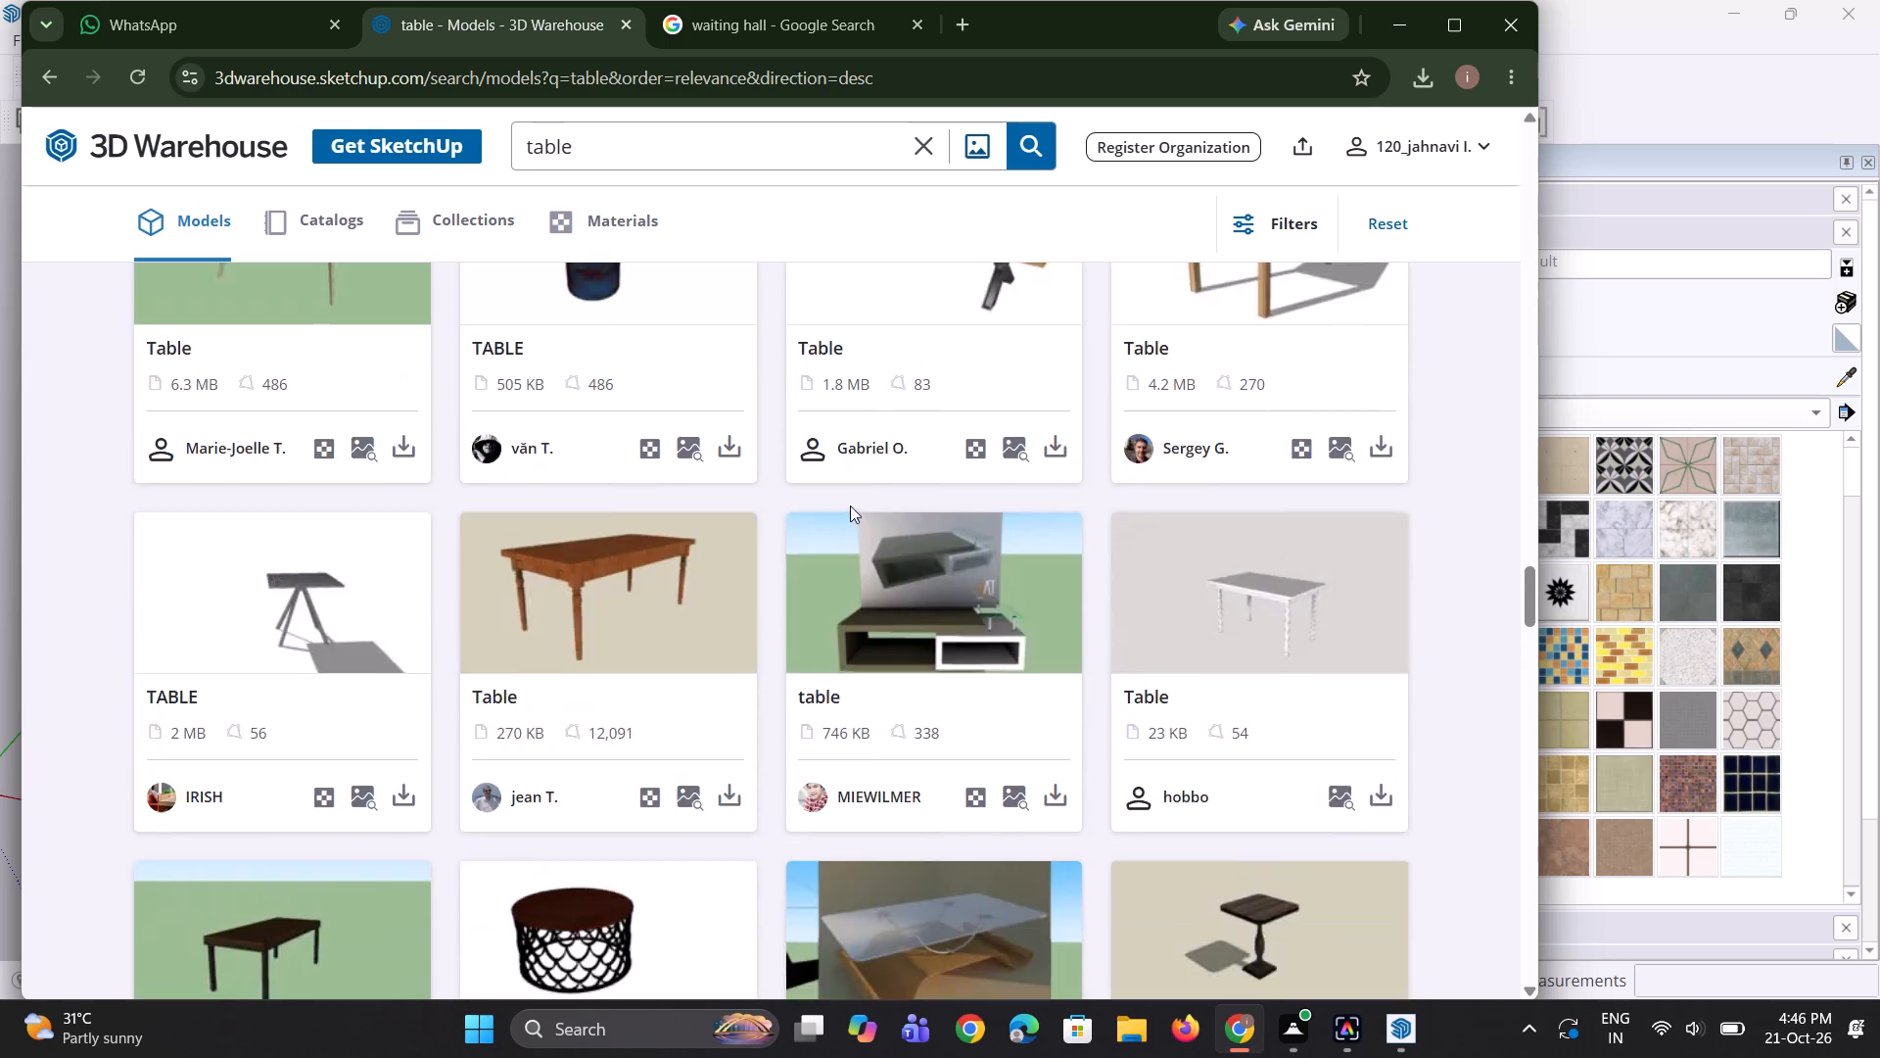
scroll(850, 505, up, 20)
scroll(850, 505, up, 6)
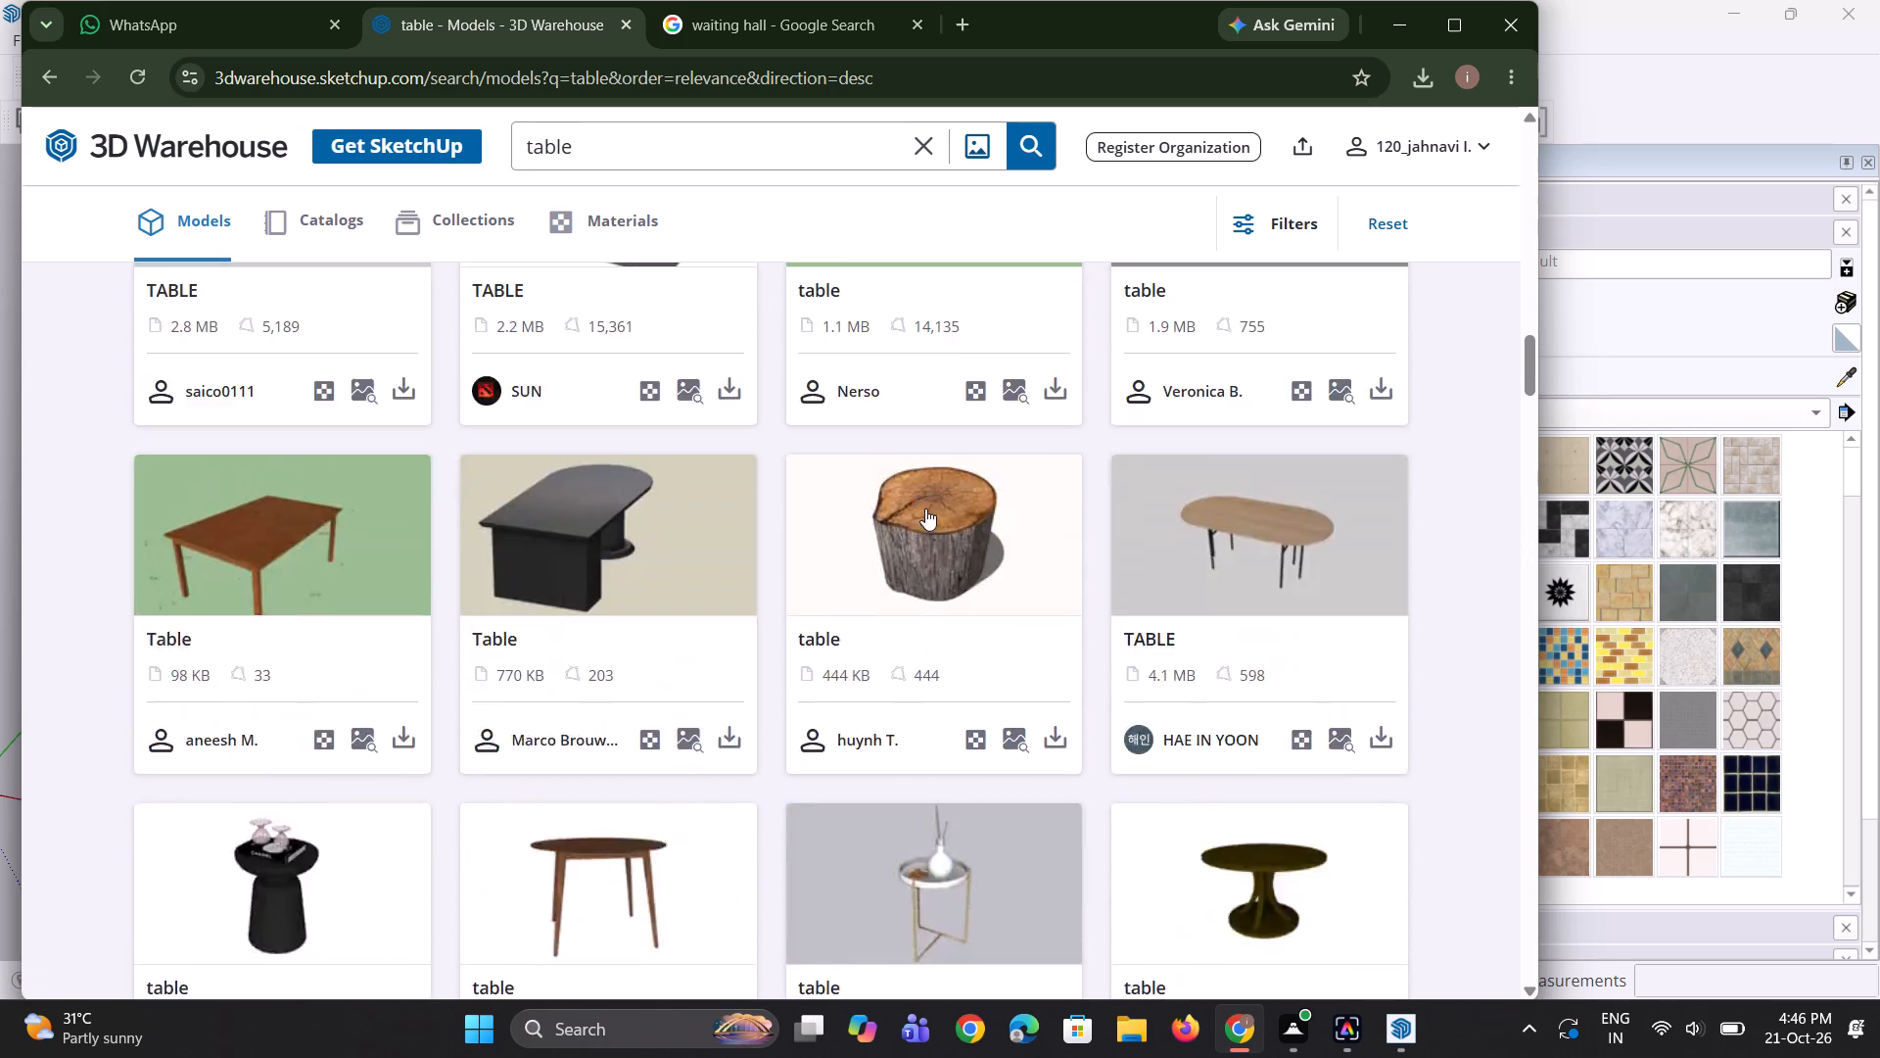
scroll(925, 508, up, 20)
scroll(925, 508, up, 6)
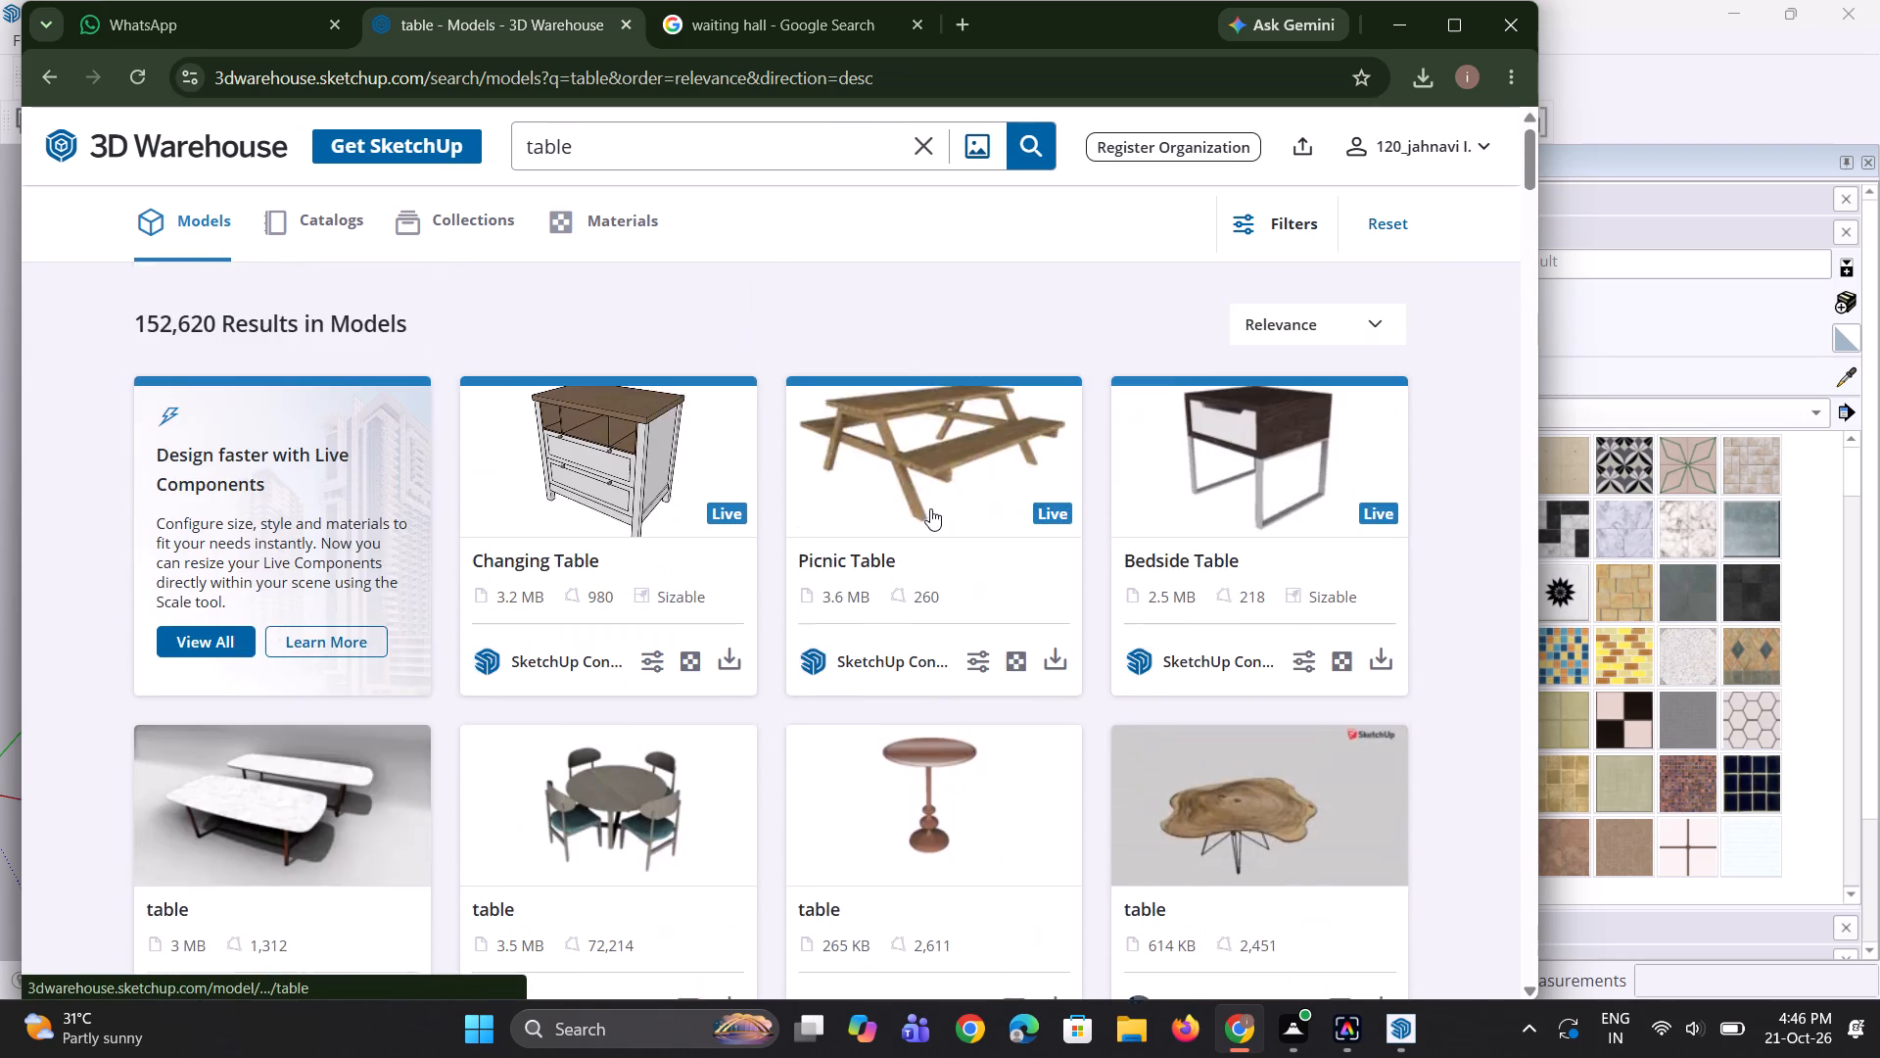
scroll(930, 508, up, 5)
scroll(945, 503, down, 9)
scroll(945, 503, up, 3)
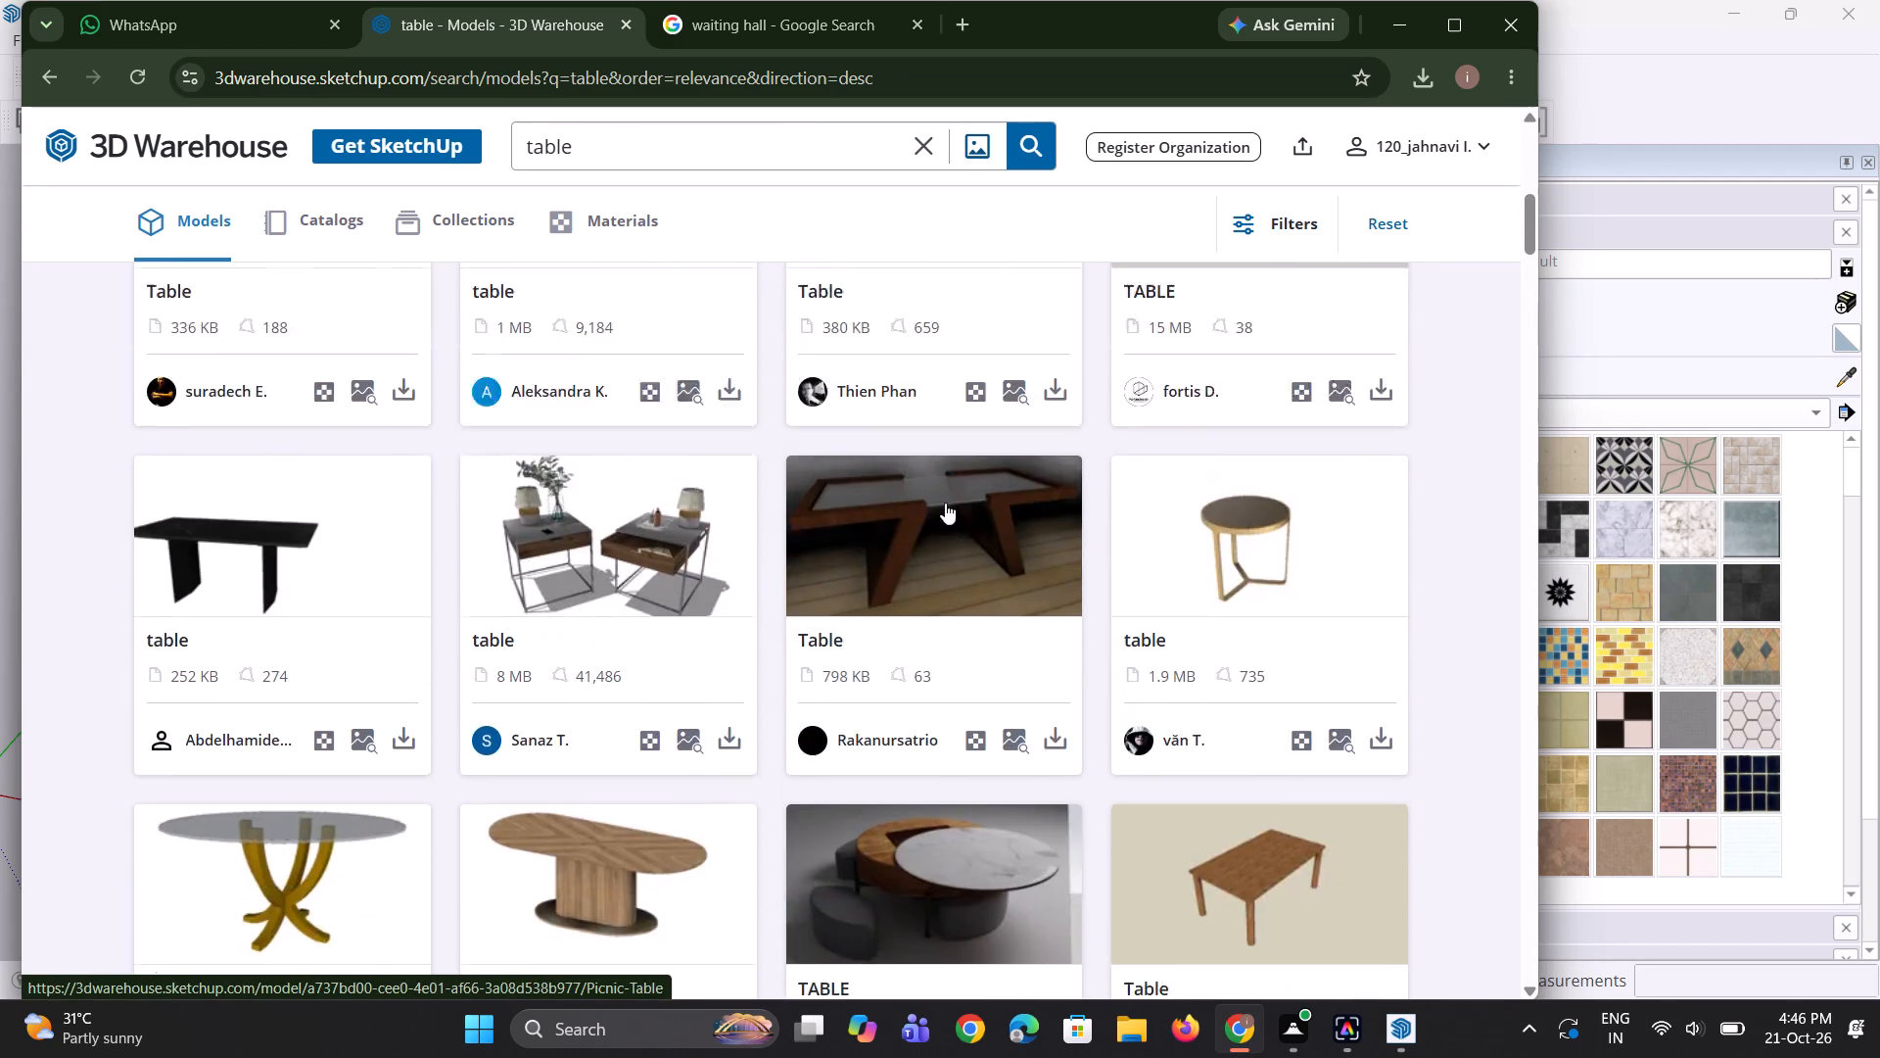
scroll(945, 503, up, 2)
scroll(945, 503, down, 5)
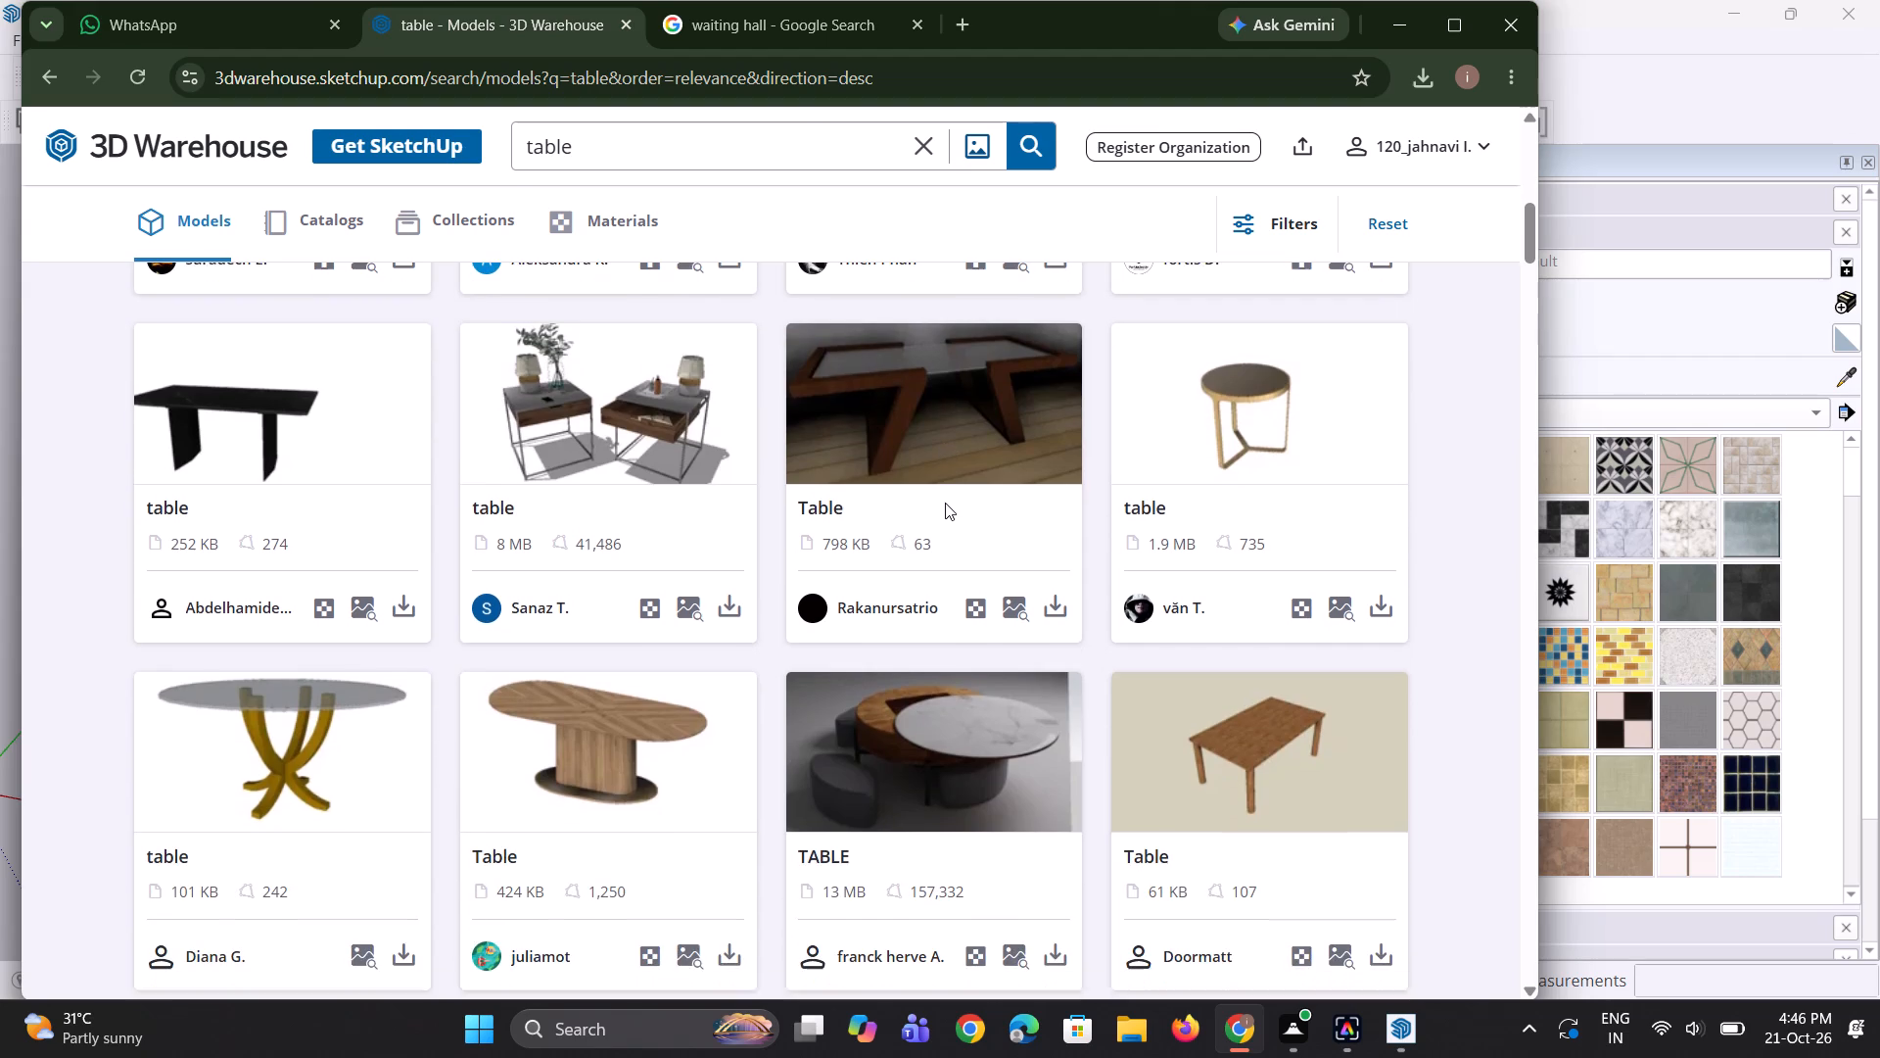
scroll(1076, 547, down, 3)
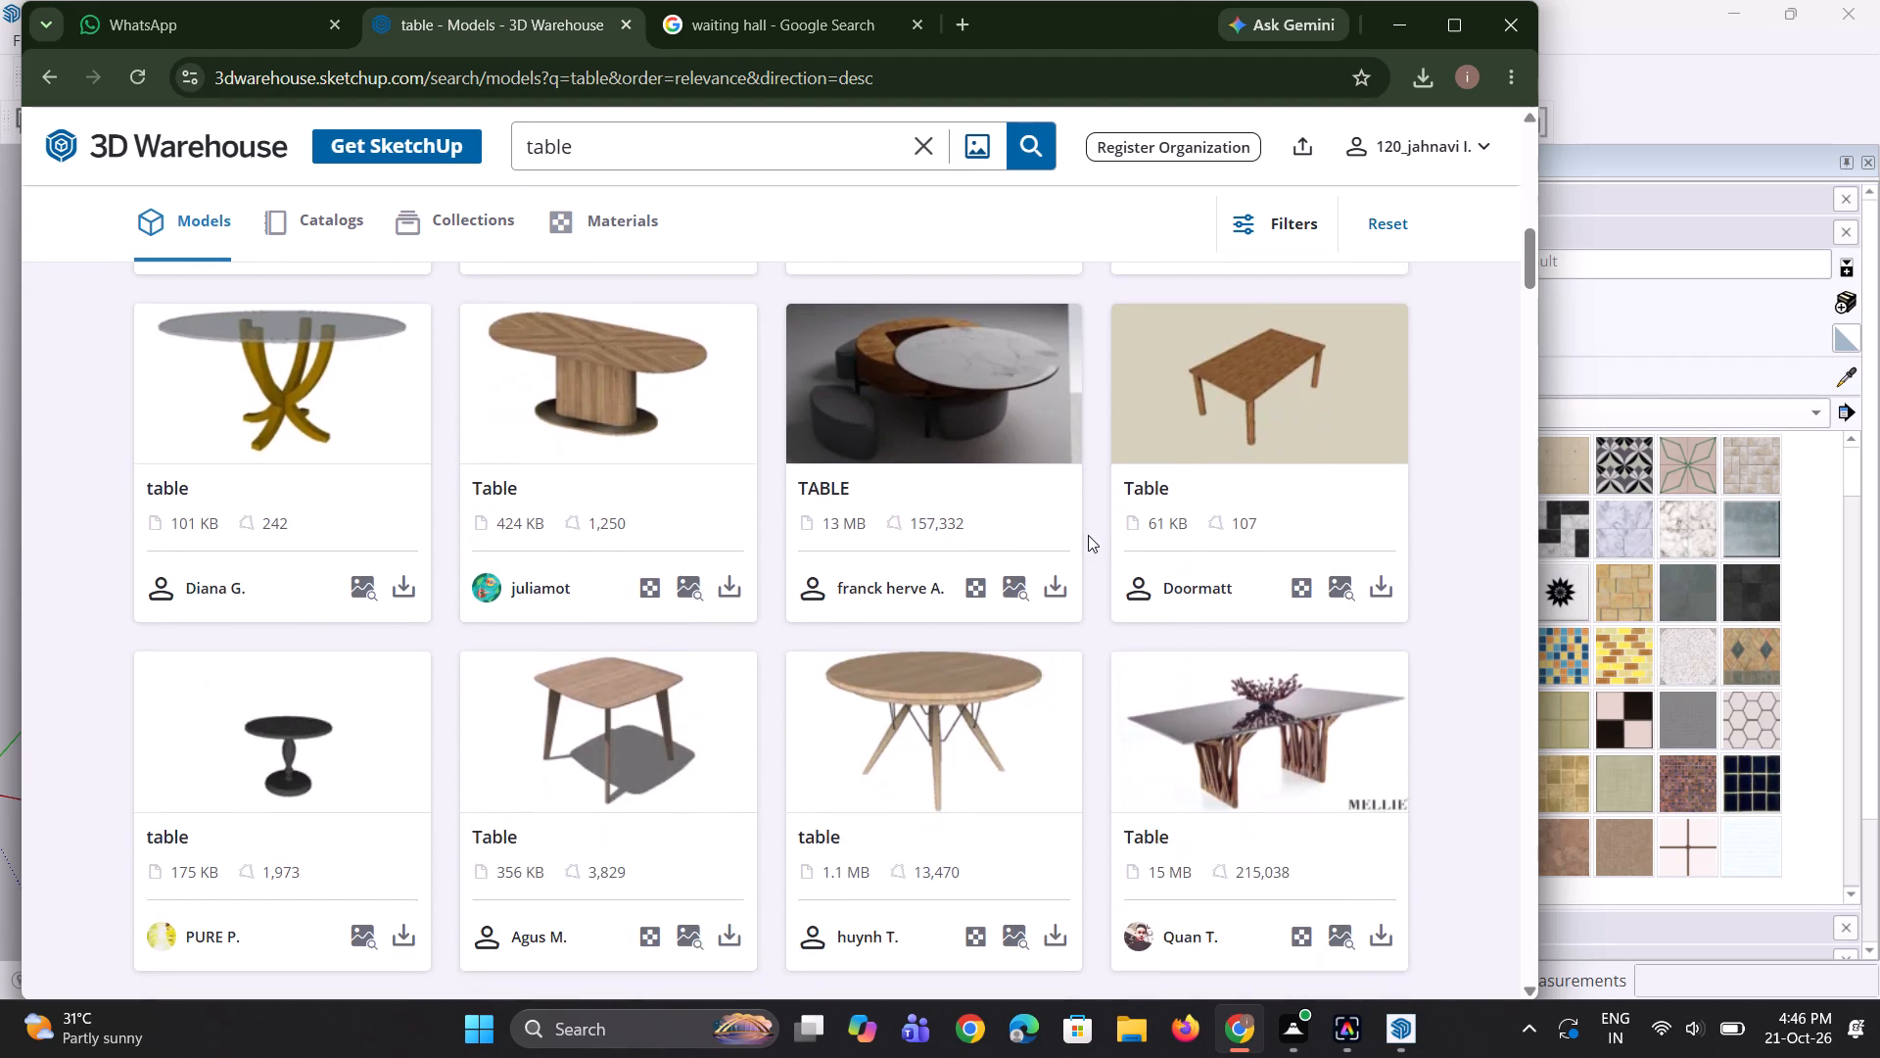
scroll(1089, 534, down, 4)
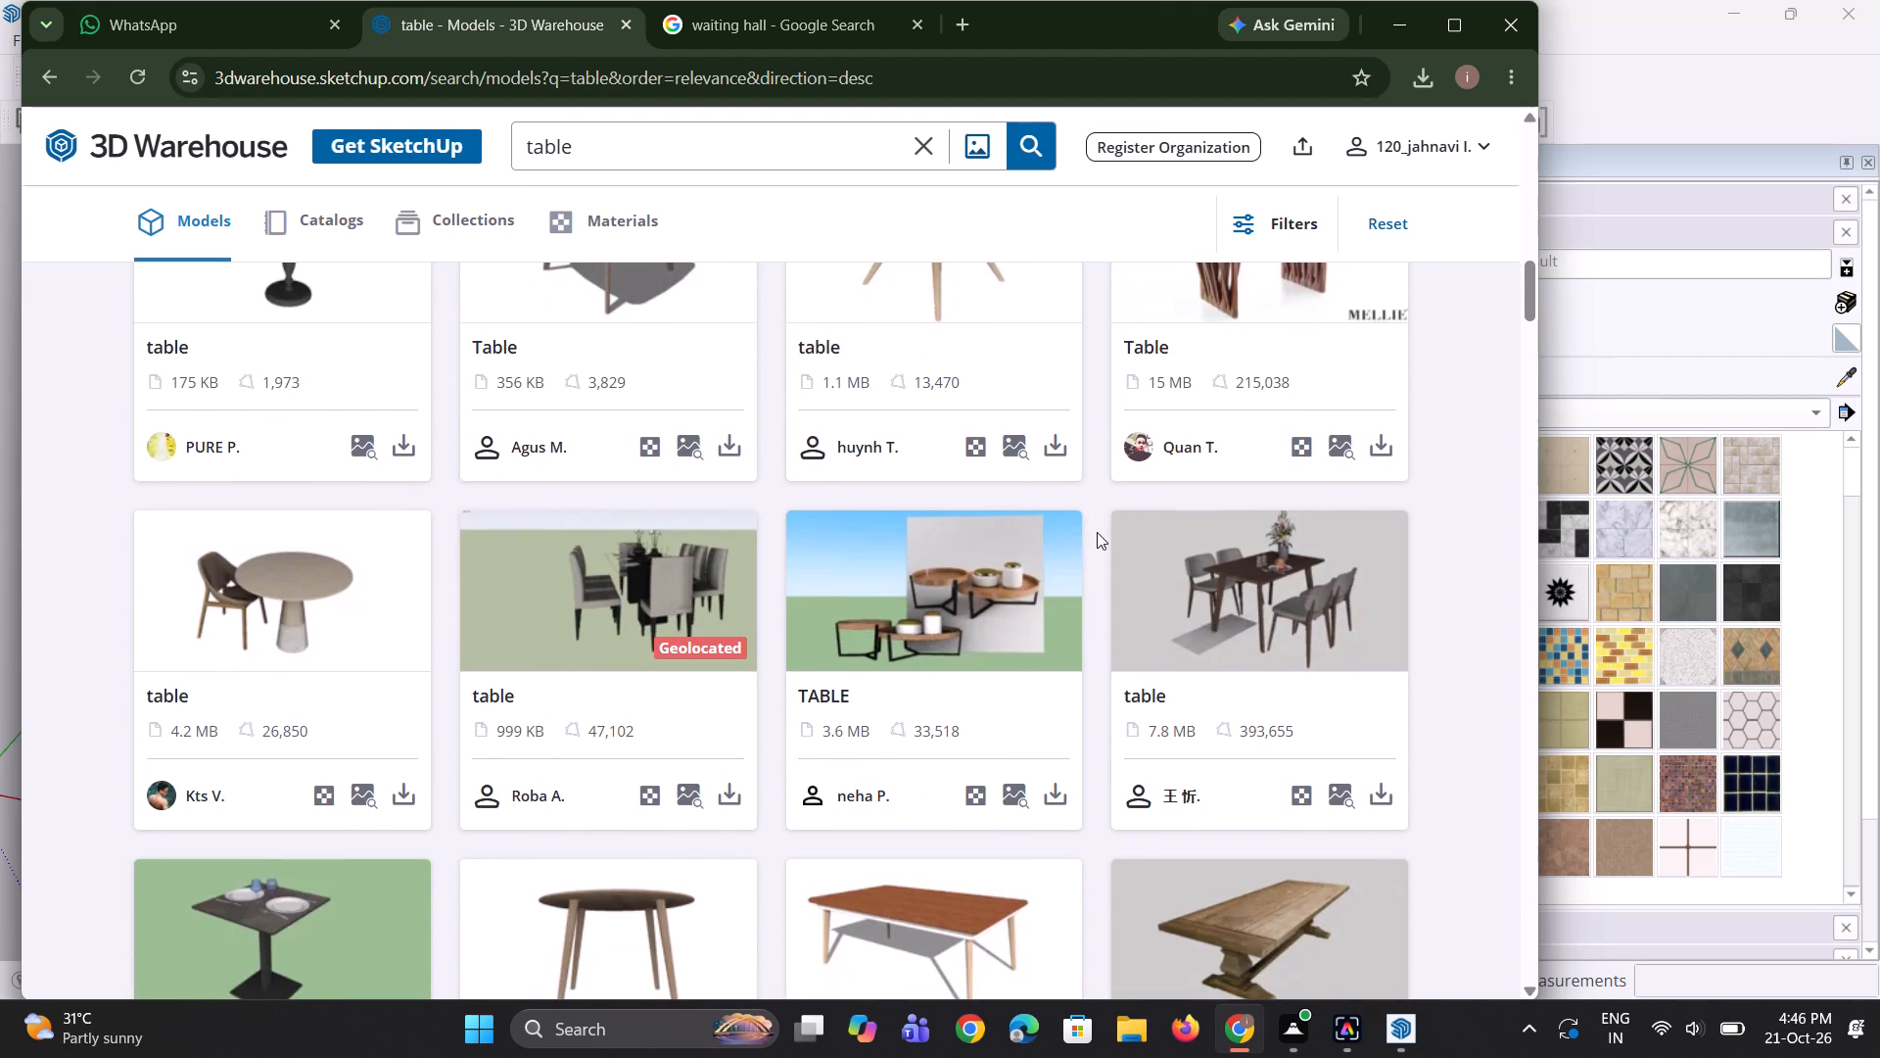
scroll(1097, 532, down, 6)
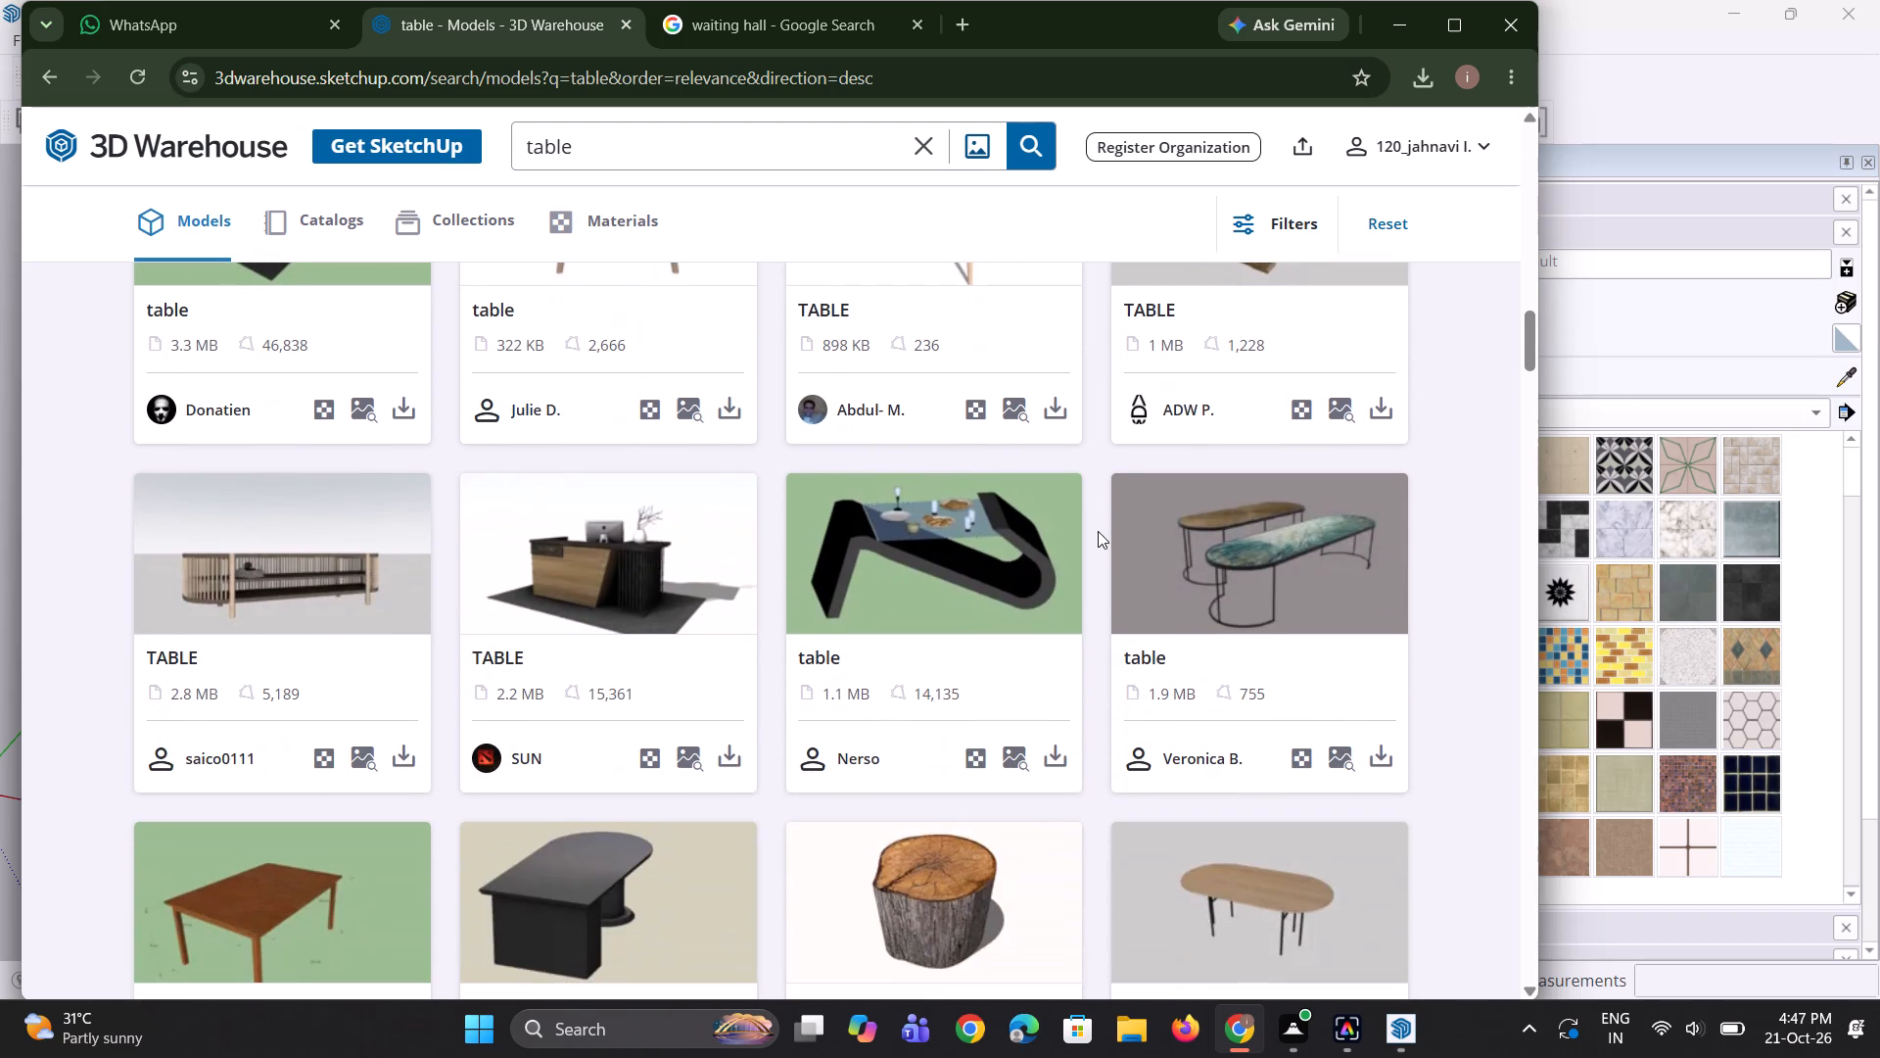
scroll(1098, 531, down, 4)
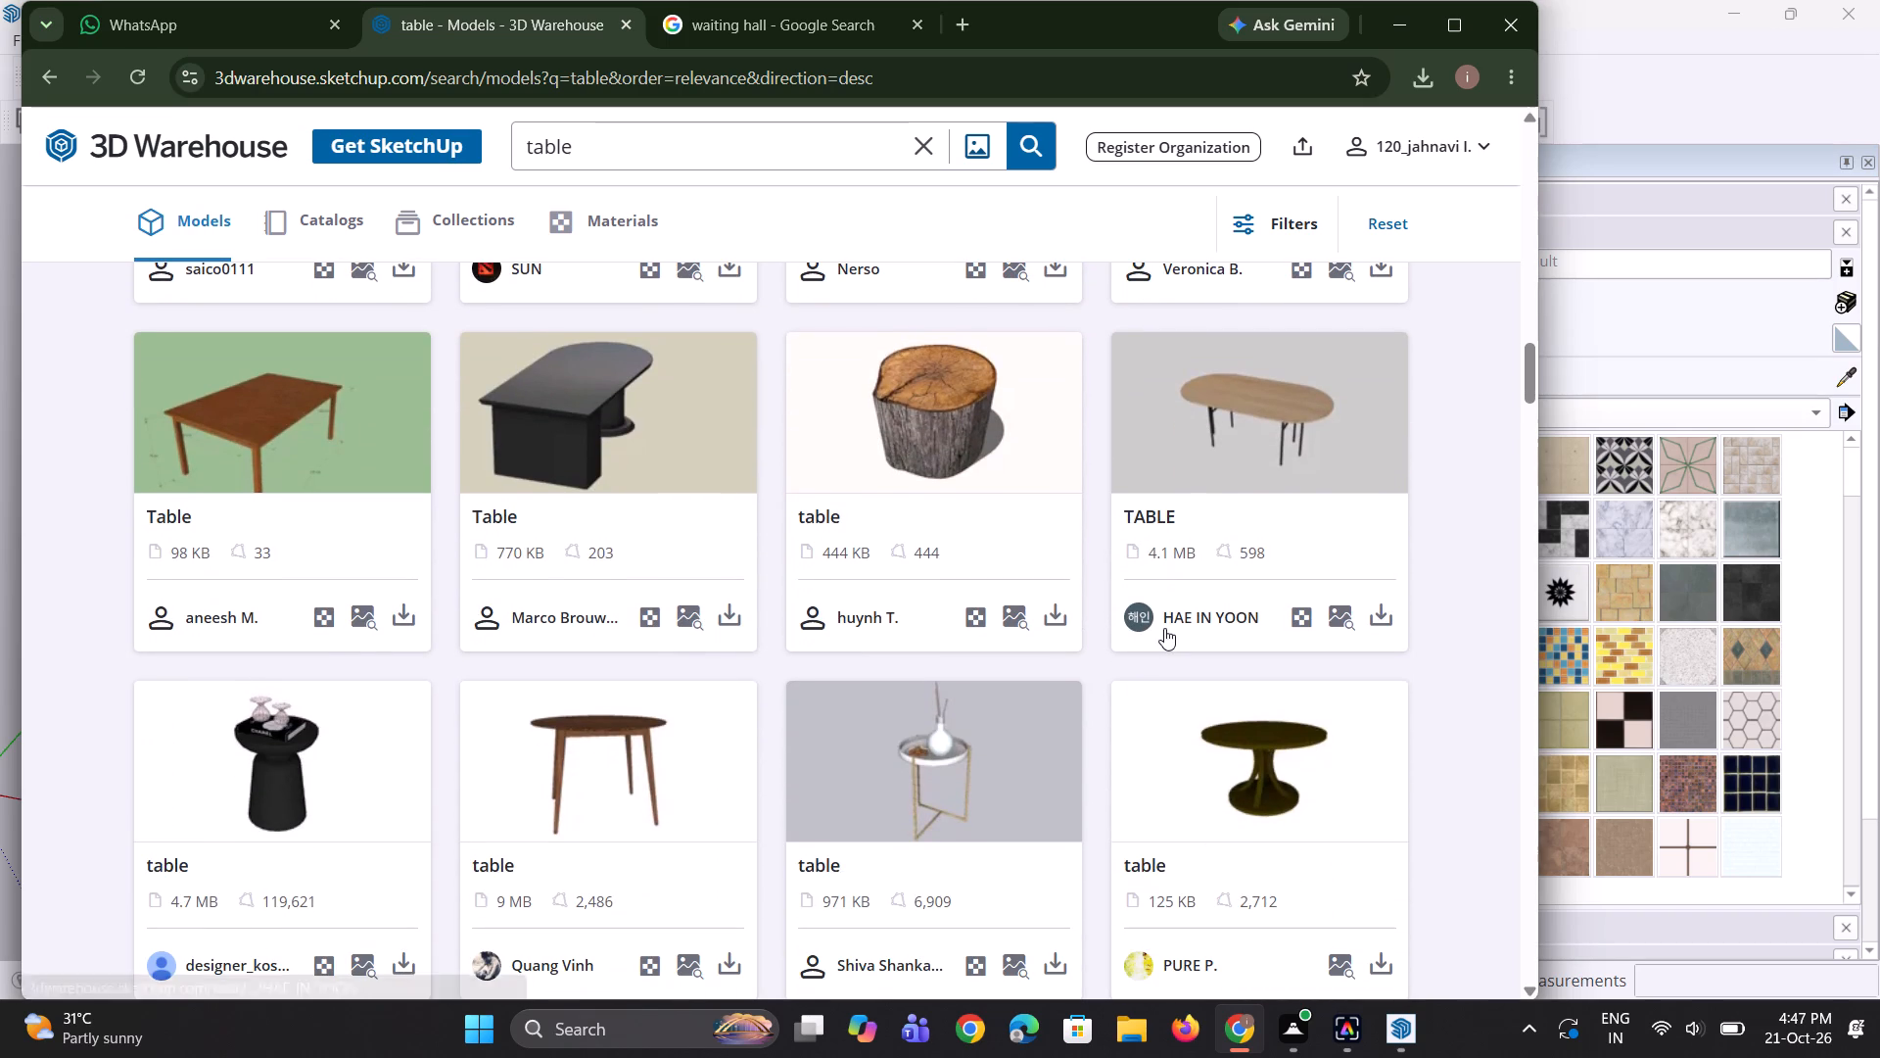
scroll(1063, 647, down, 4)
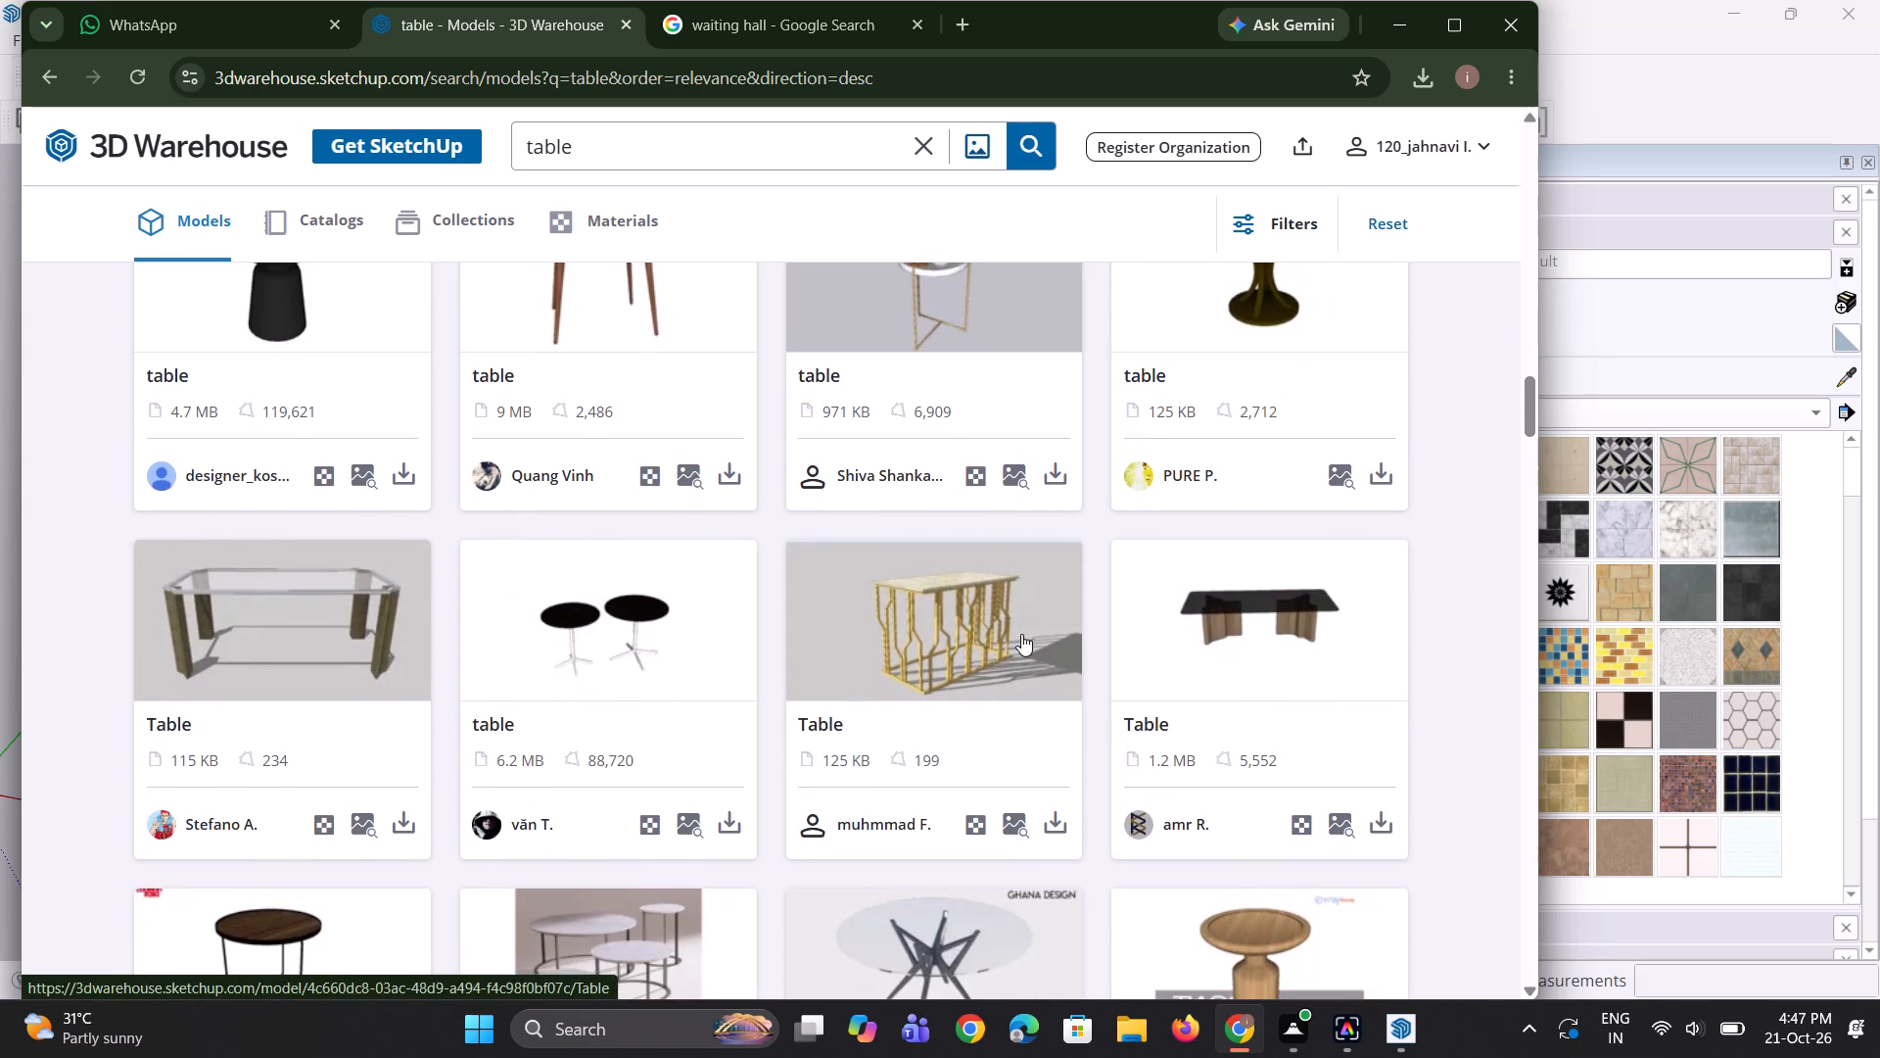
scroll(977, 667, down, 8)
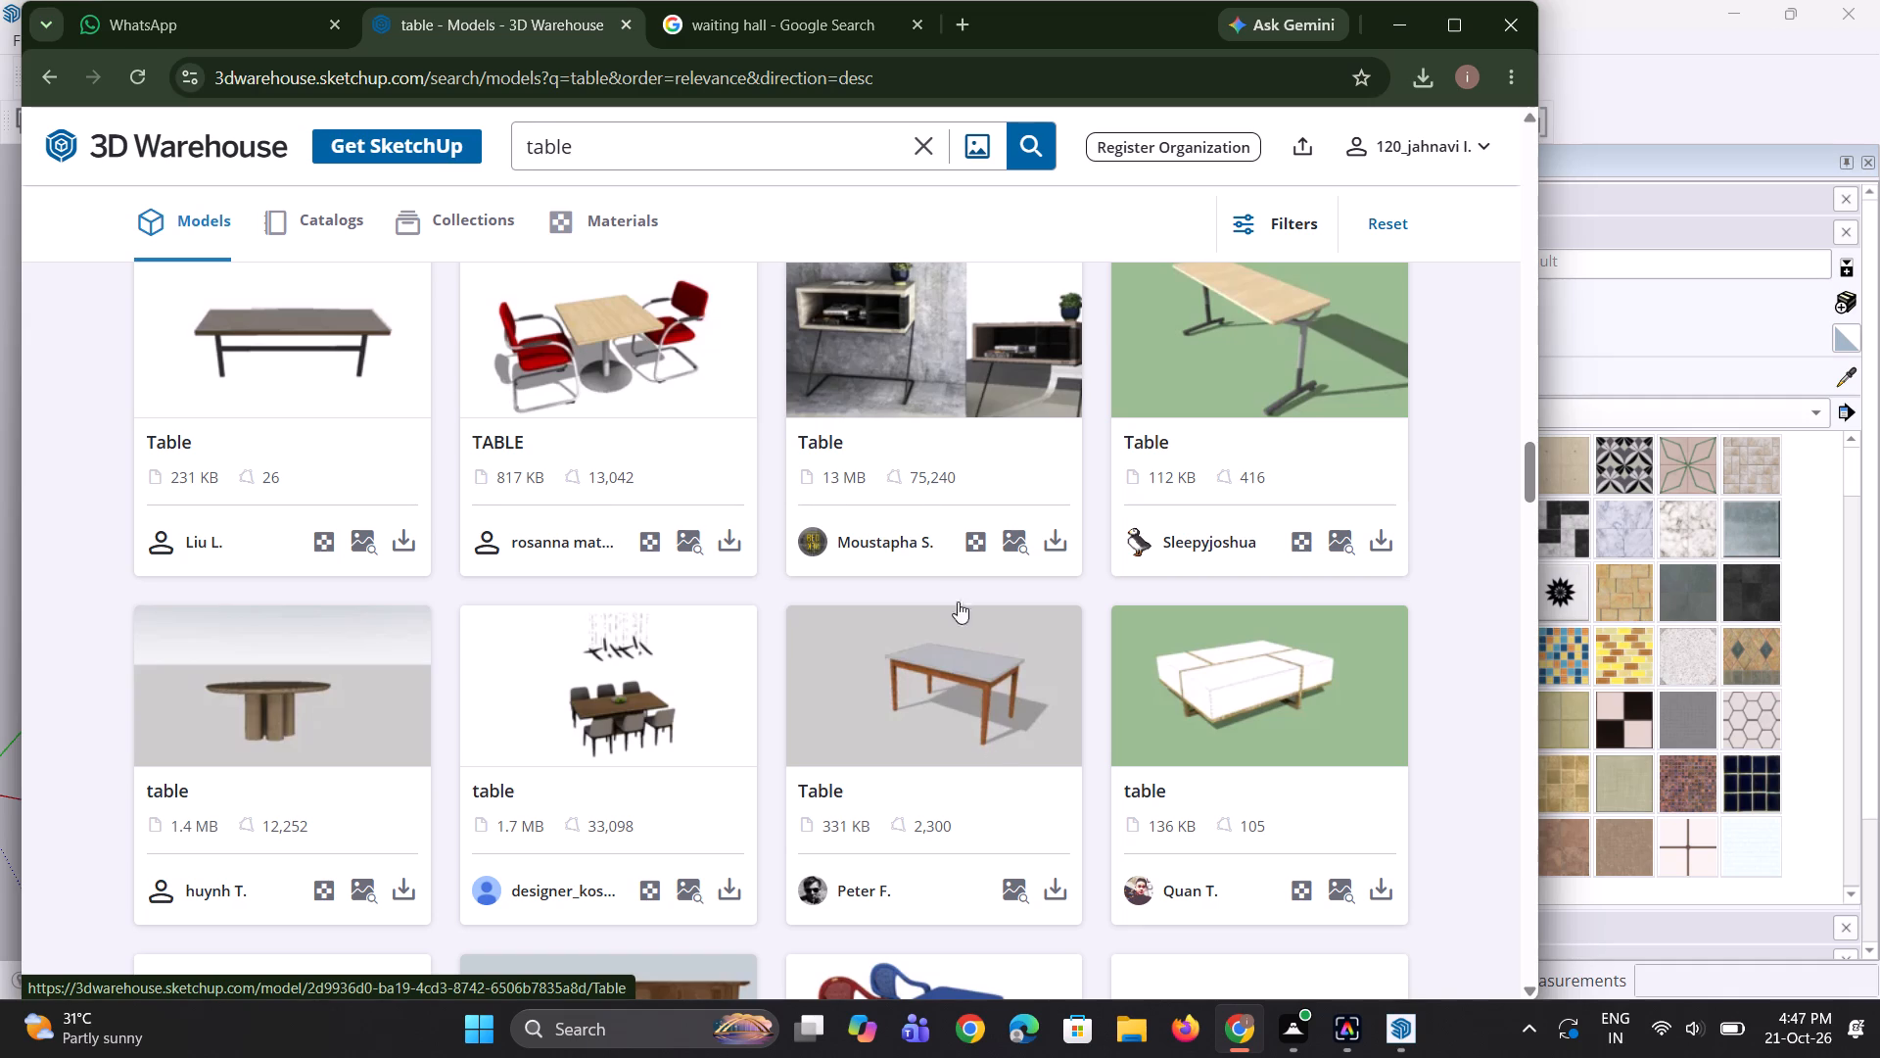
scroll(953, 588, down, 1)
scroll(935, 618, up, 2)
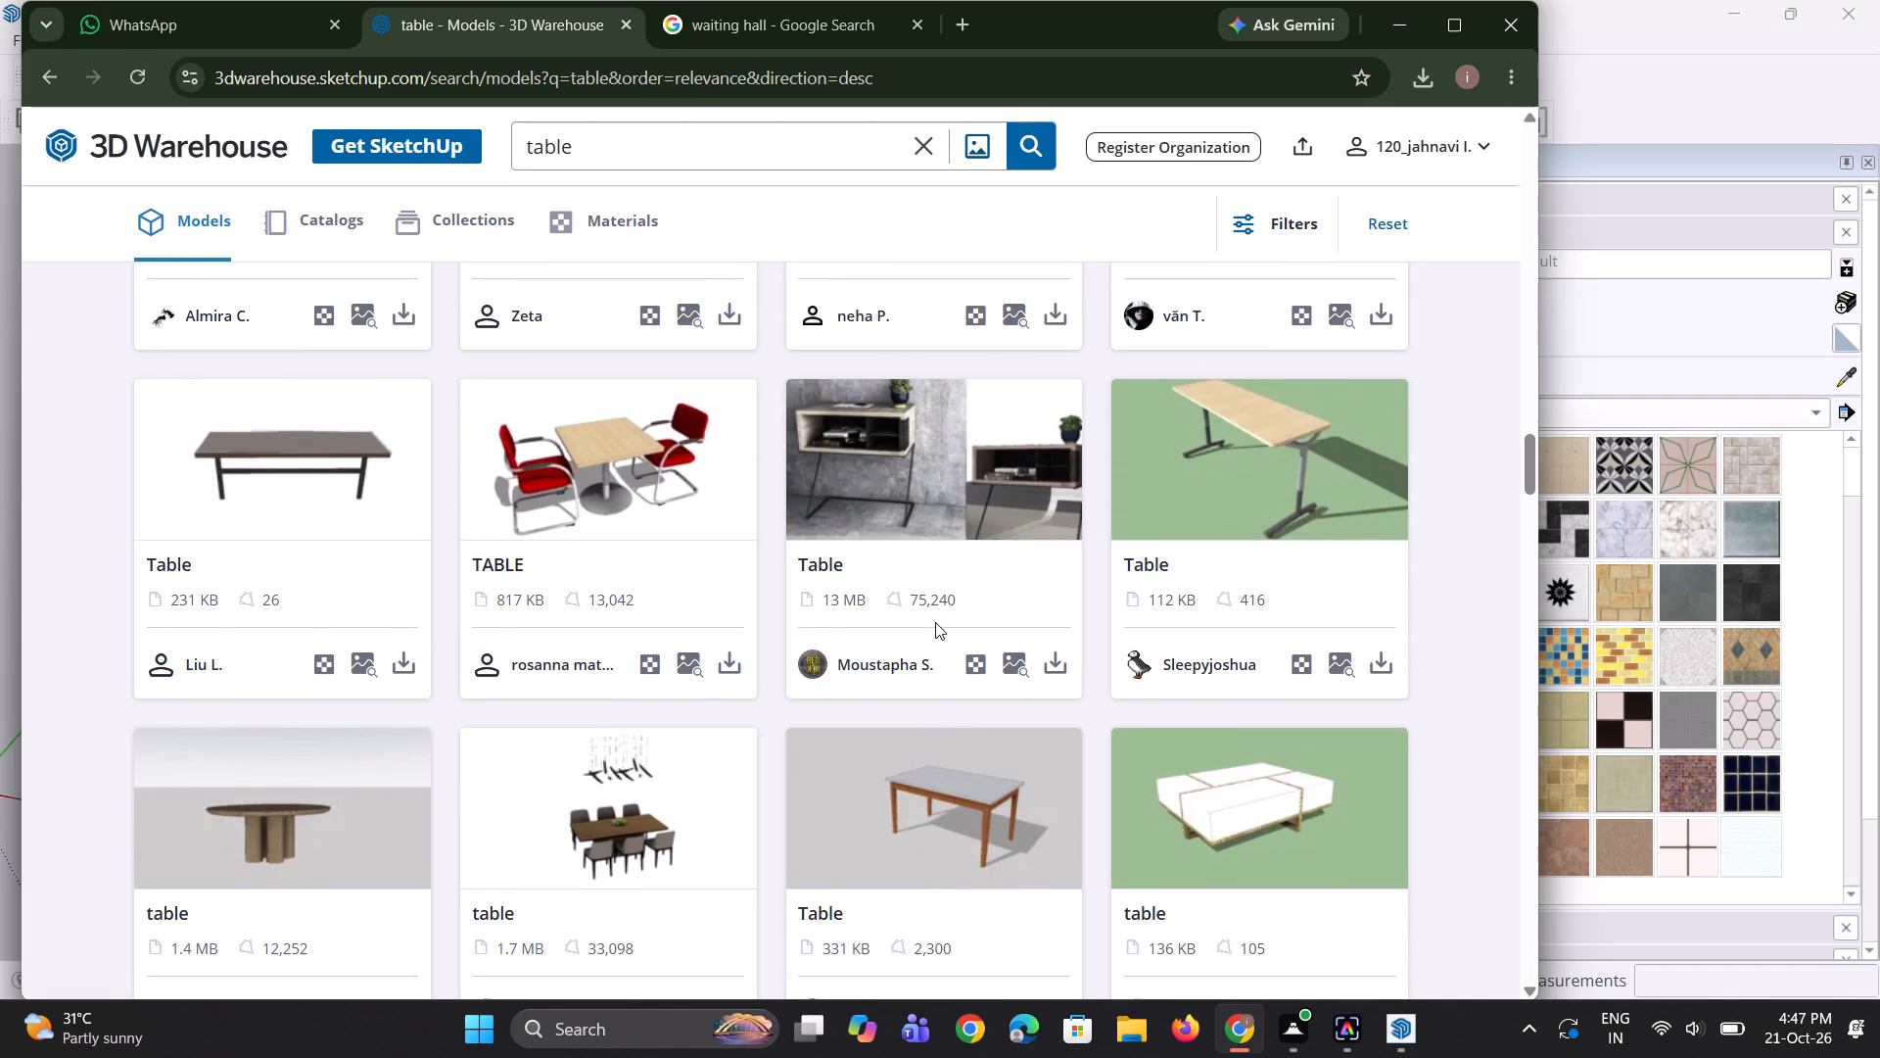
Download the 112 KB "Table" model with a long light-wood top and dark metal legs as a SketchUp file.
click(1377, 657)
click(1270, 721)
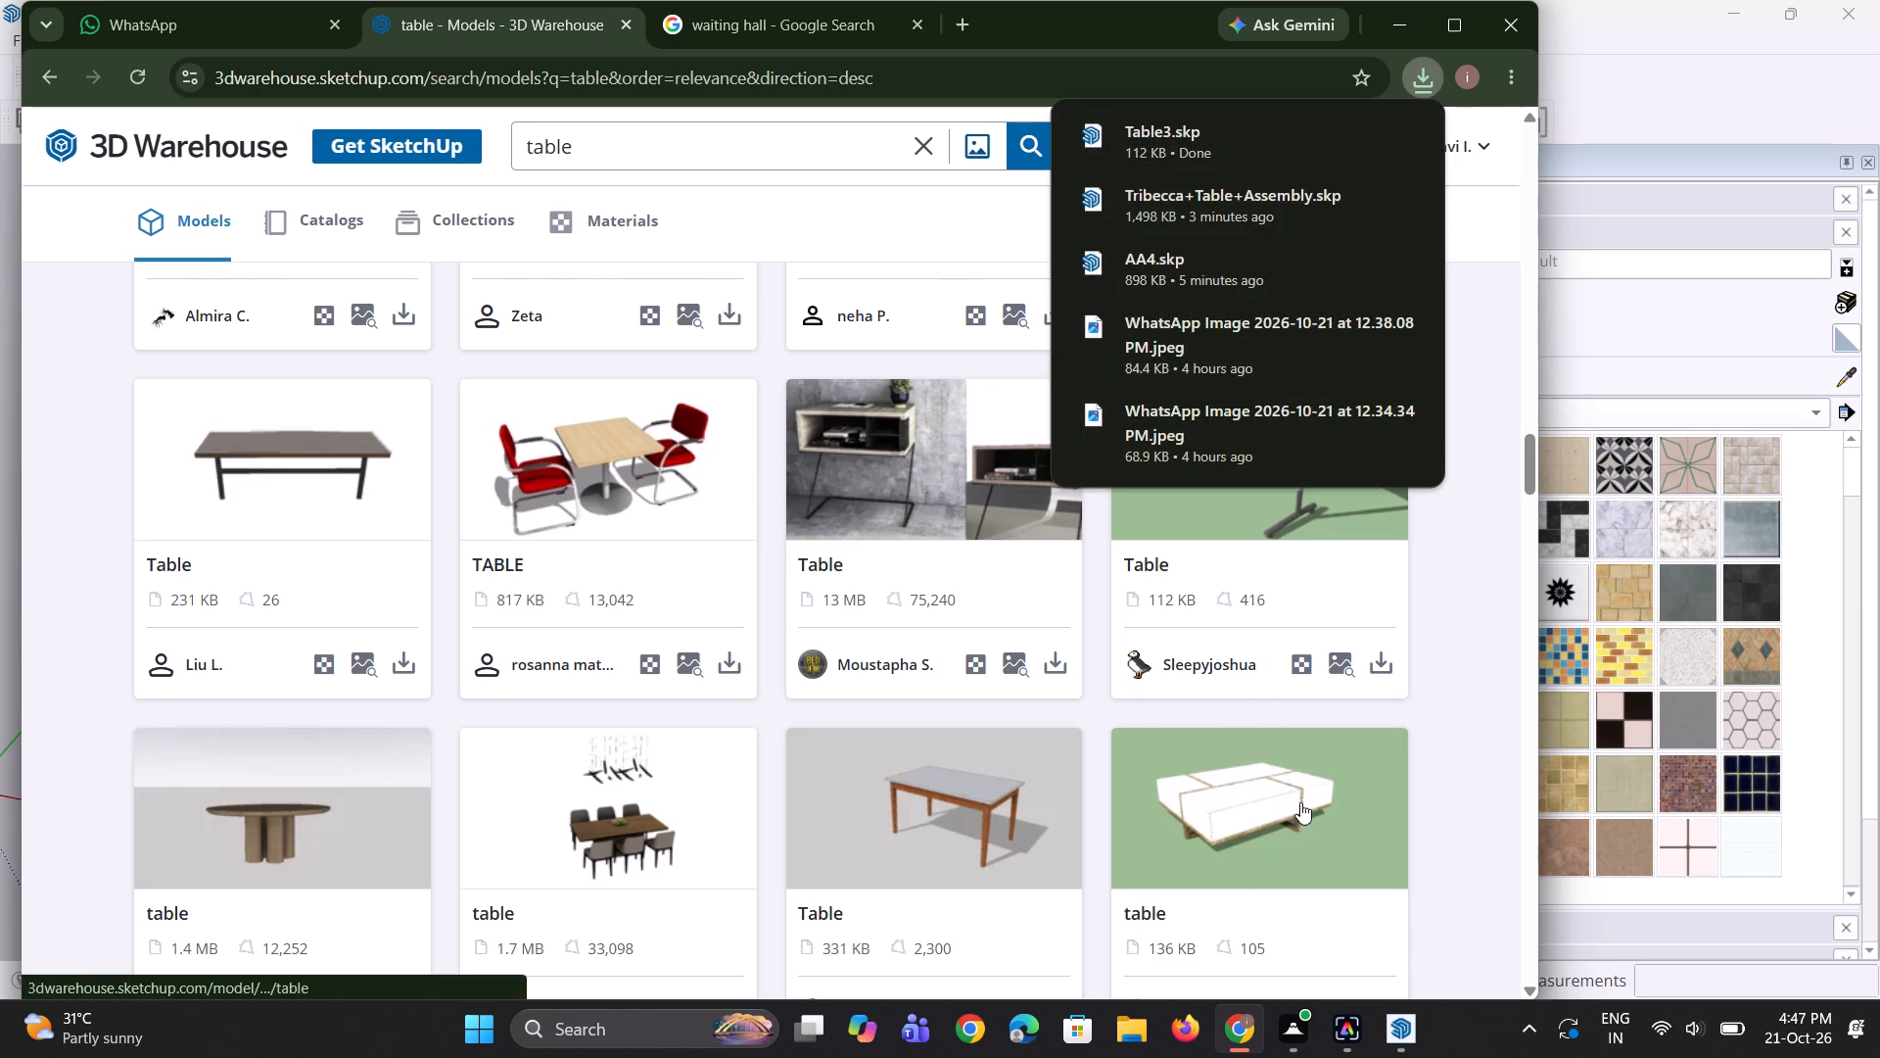
Switch to SketchUp and delete the Tribecca table from the hall floor.
click(1400, 1033)
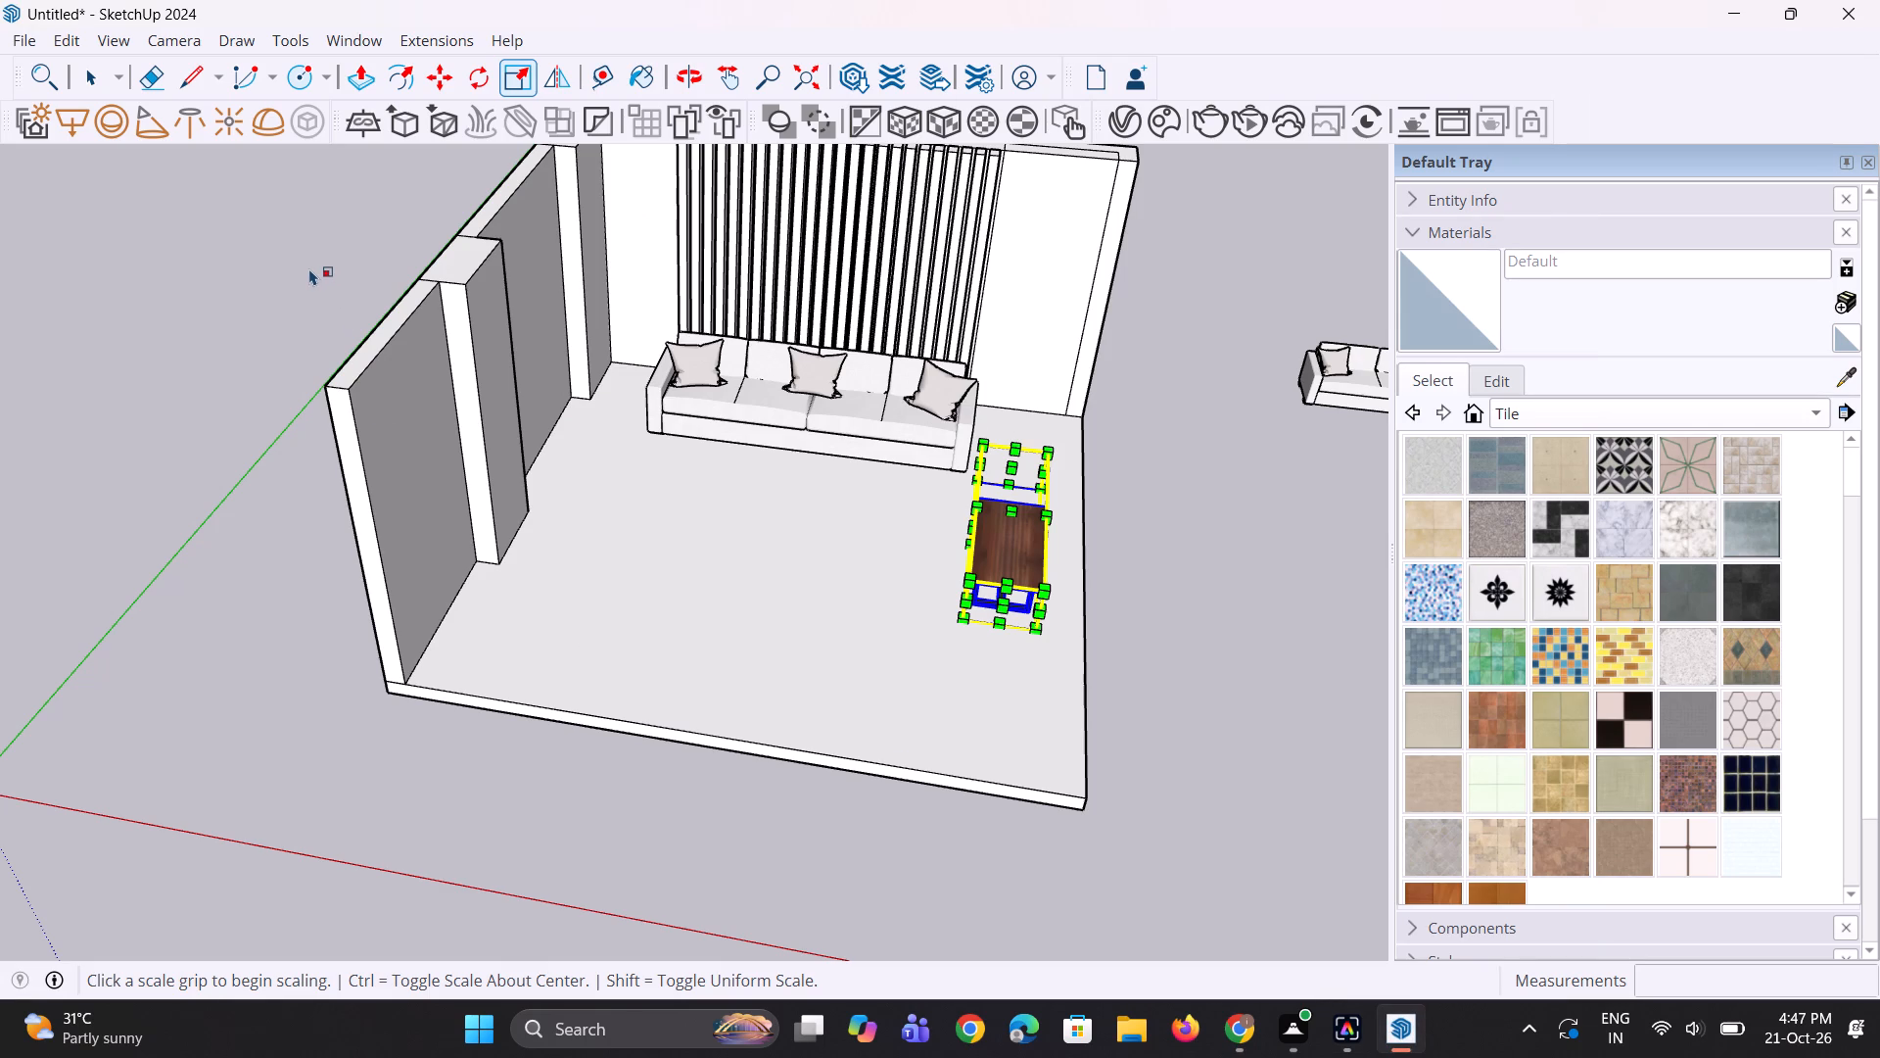
key(Delete)
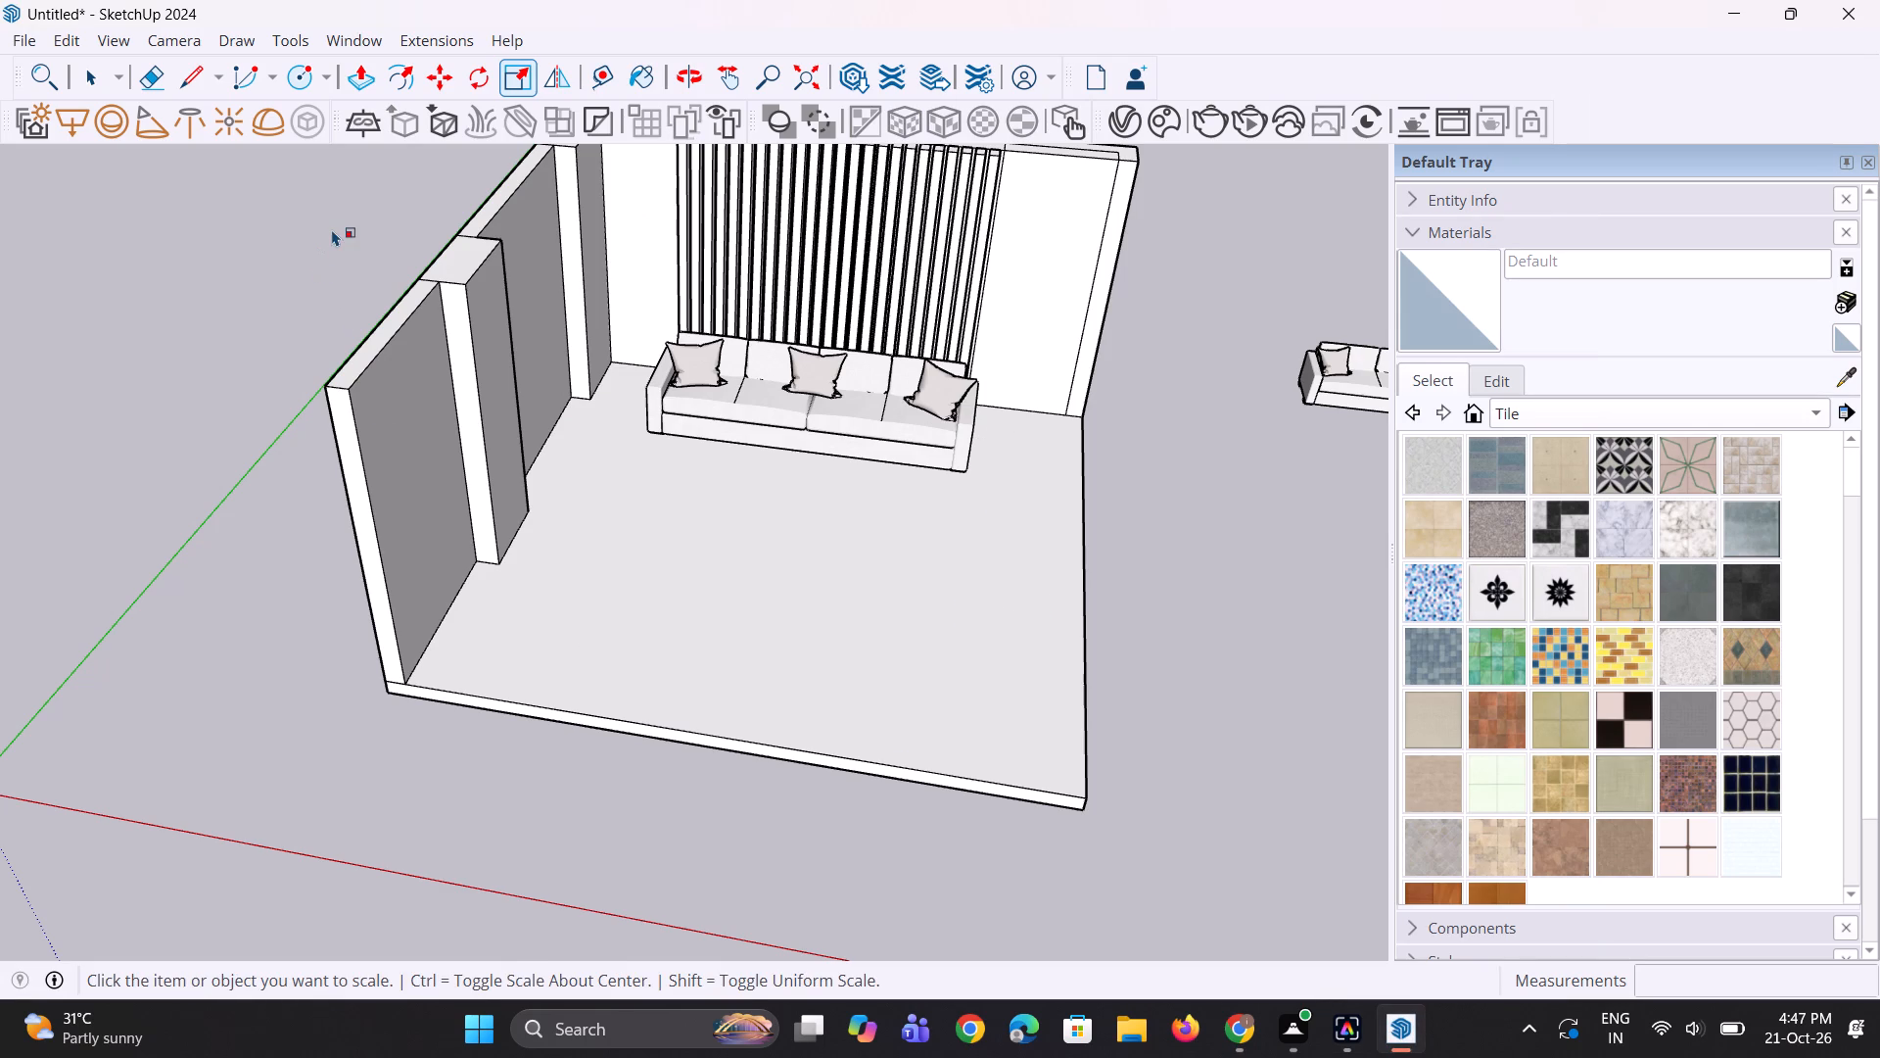
Import Table3 from the Downloads folder and place it on the hall floor in front of the sofa's end nearest the plain wall.
click(35, 41)
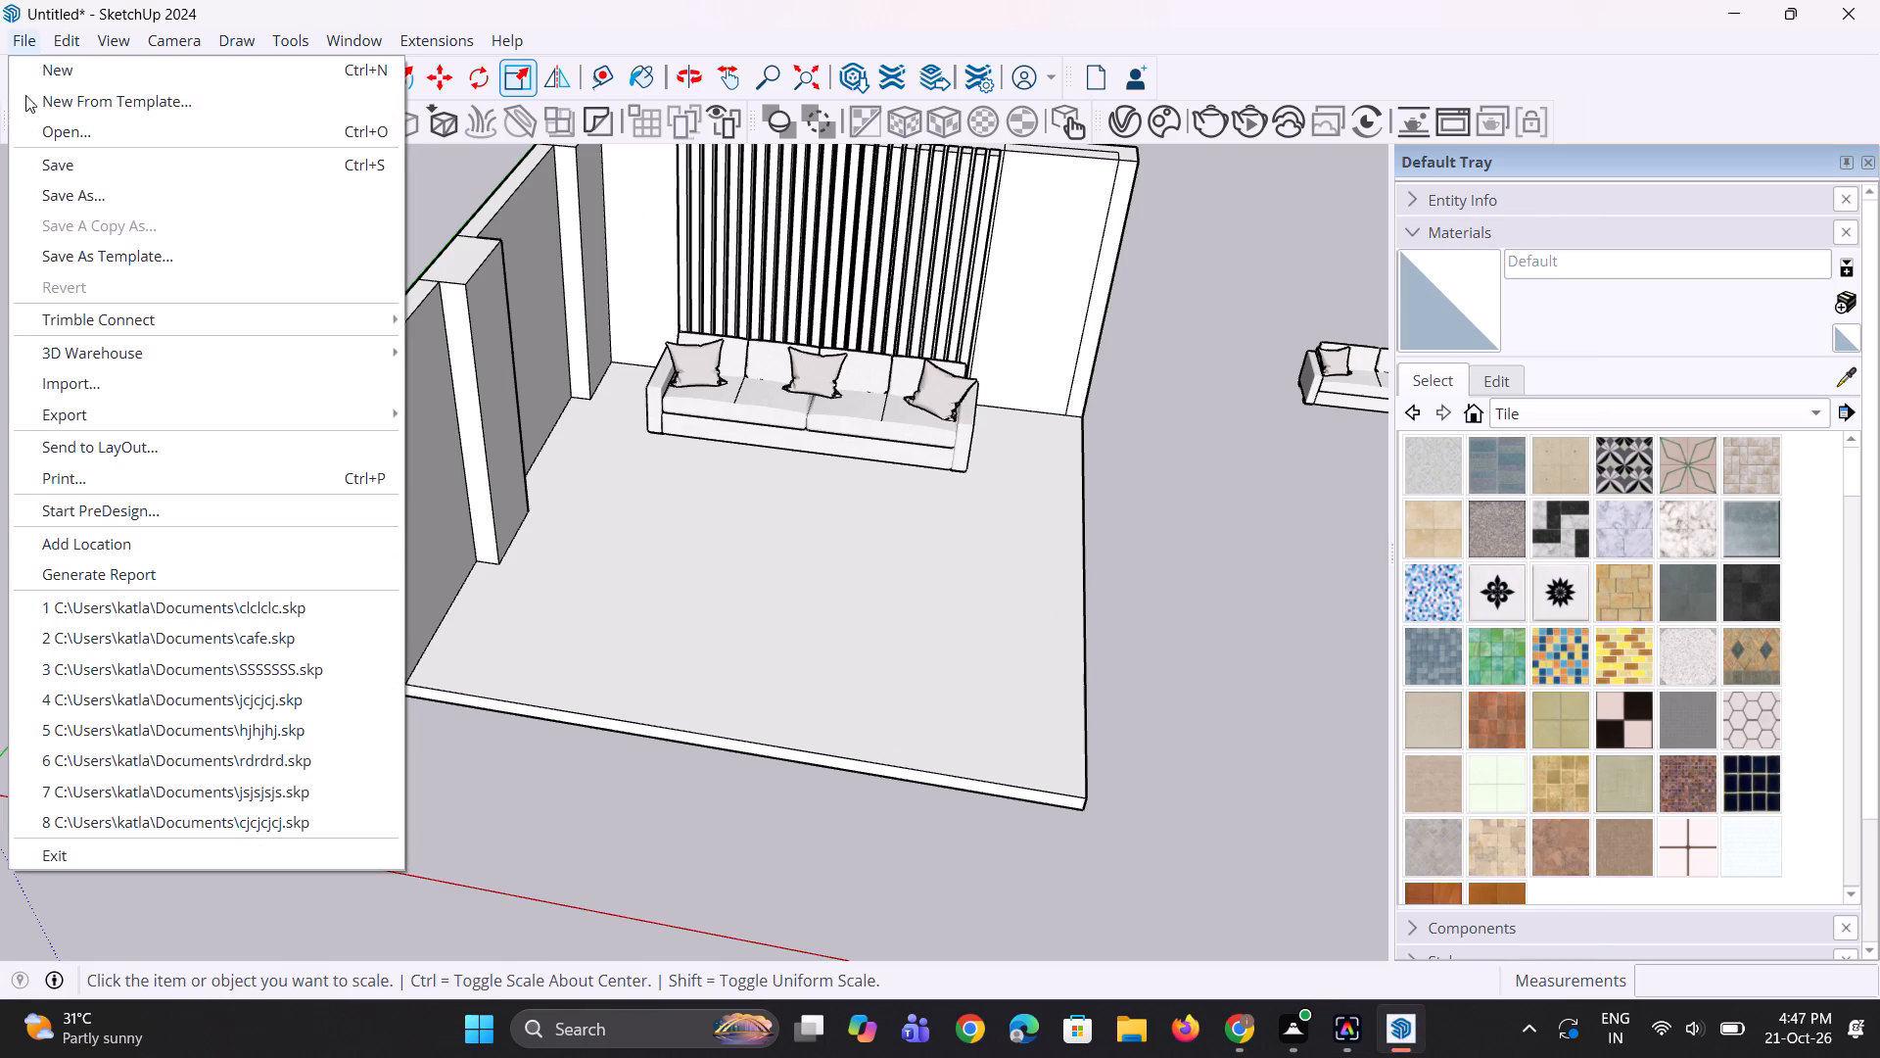
click(102, 387)
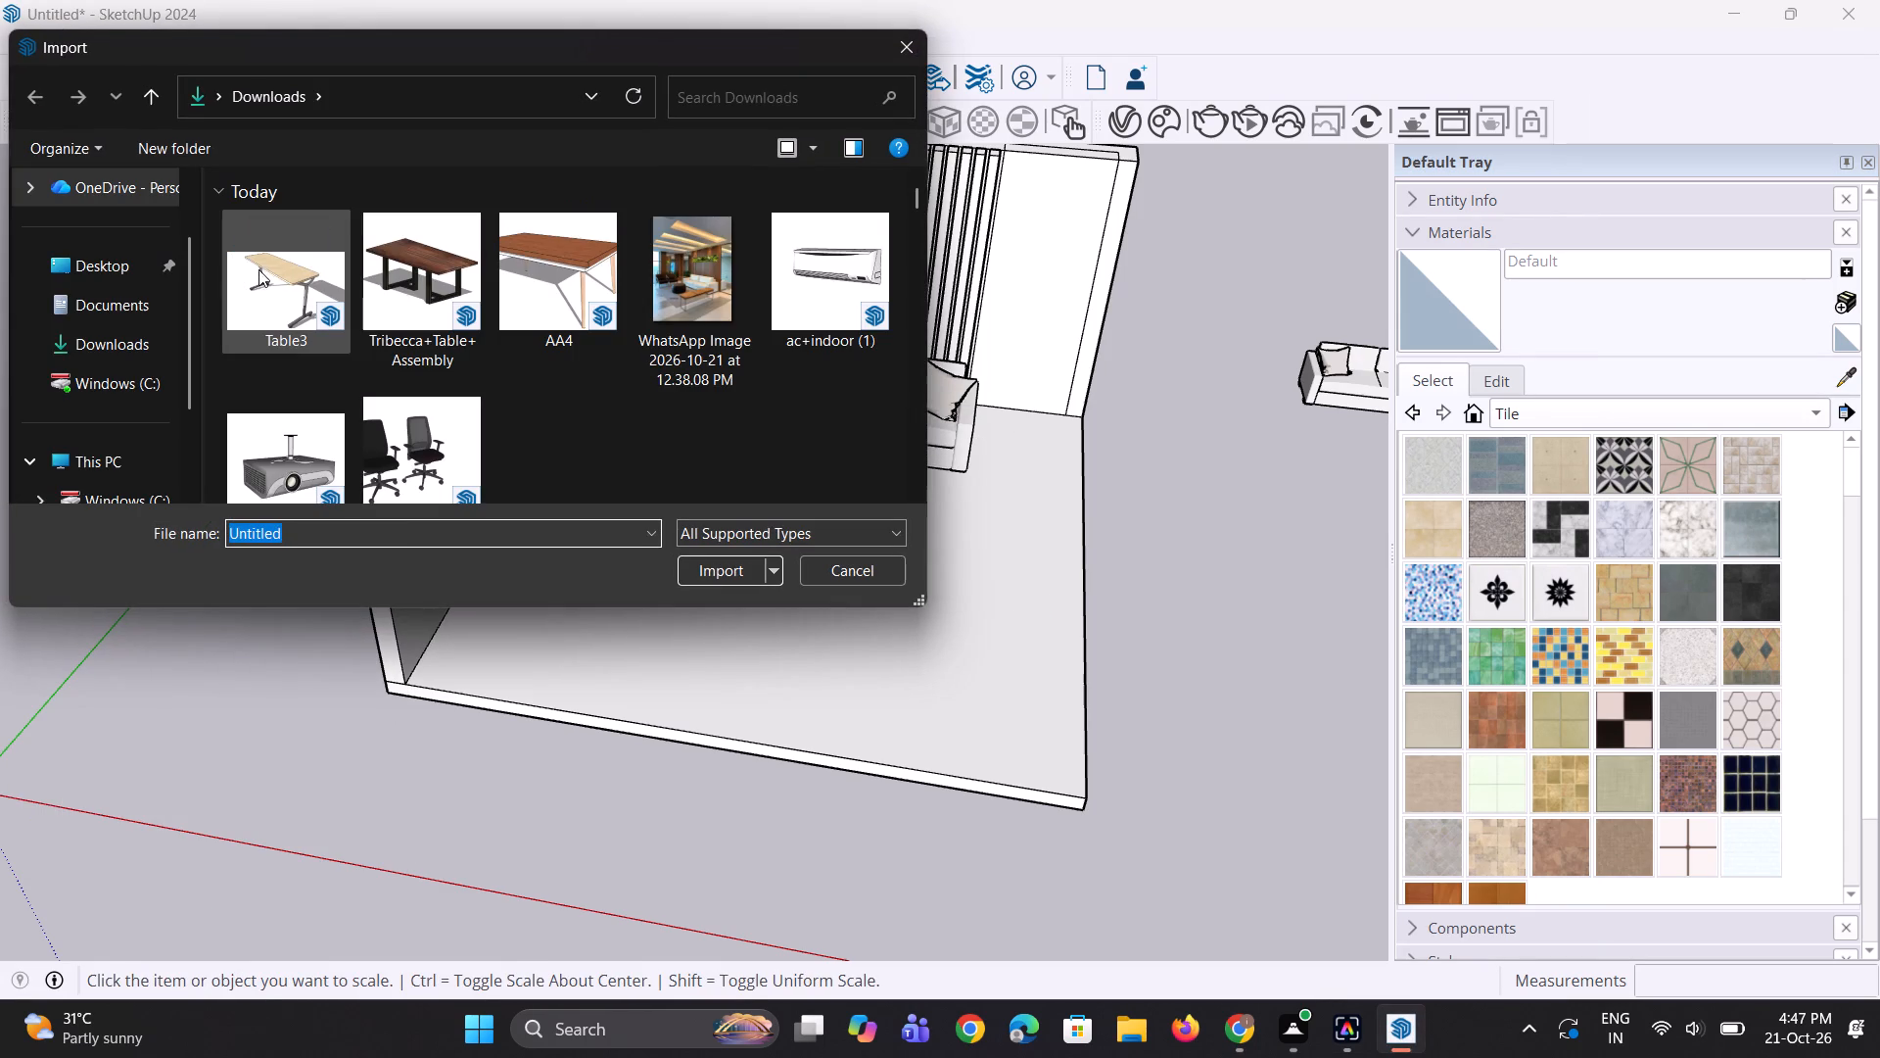
click(271, 271)
click(713, 573)
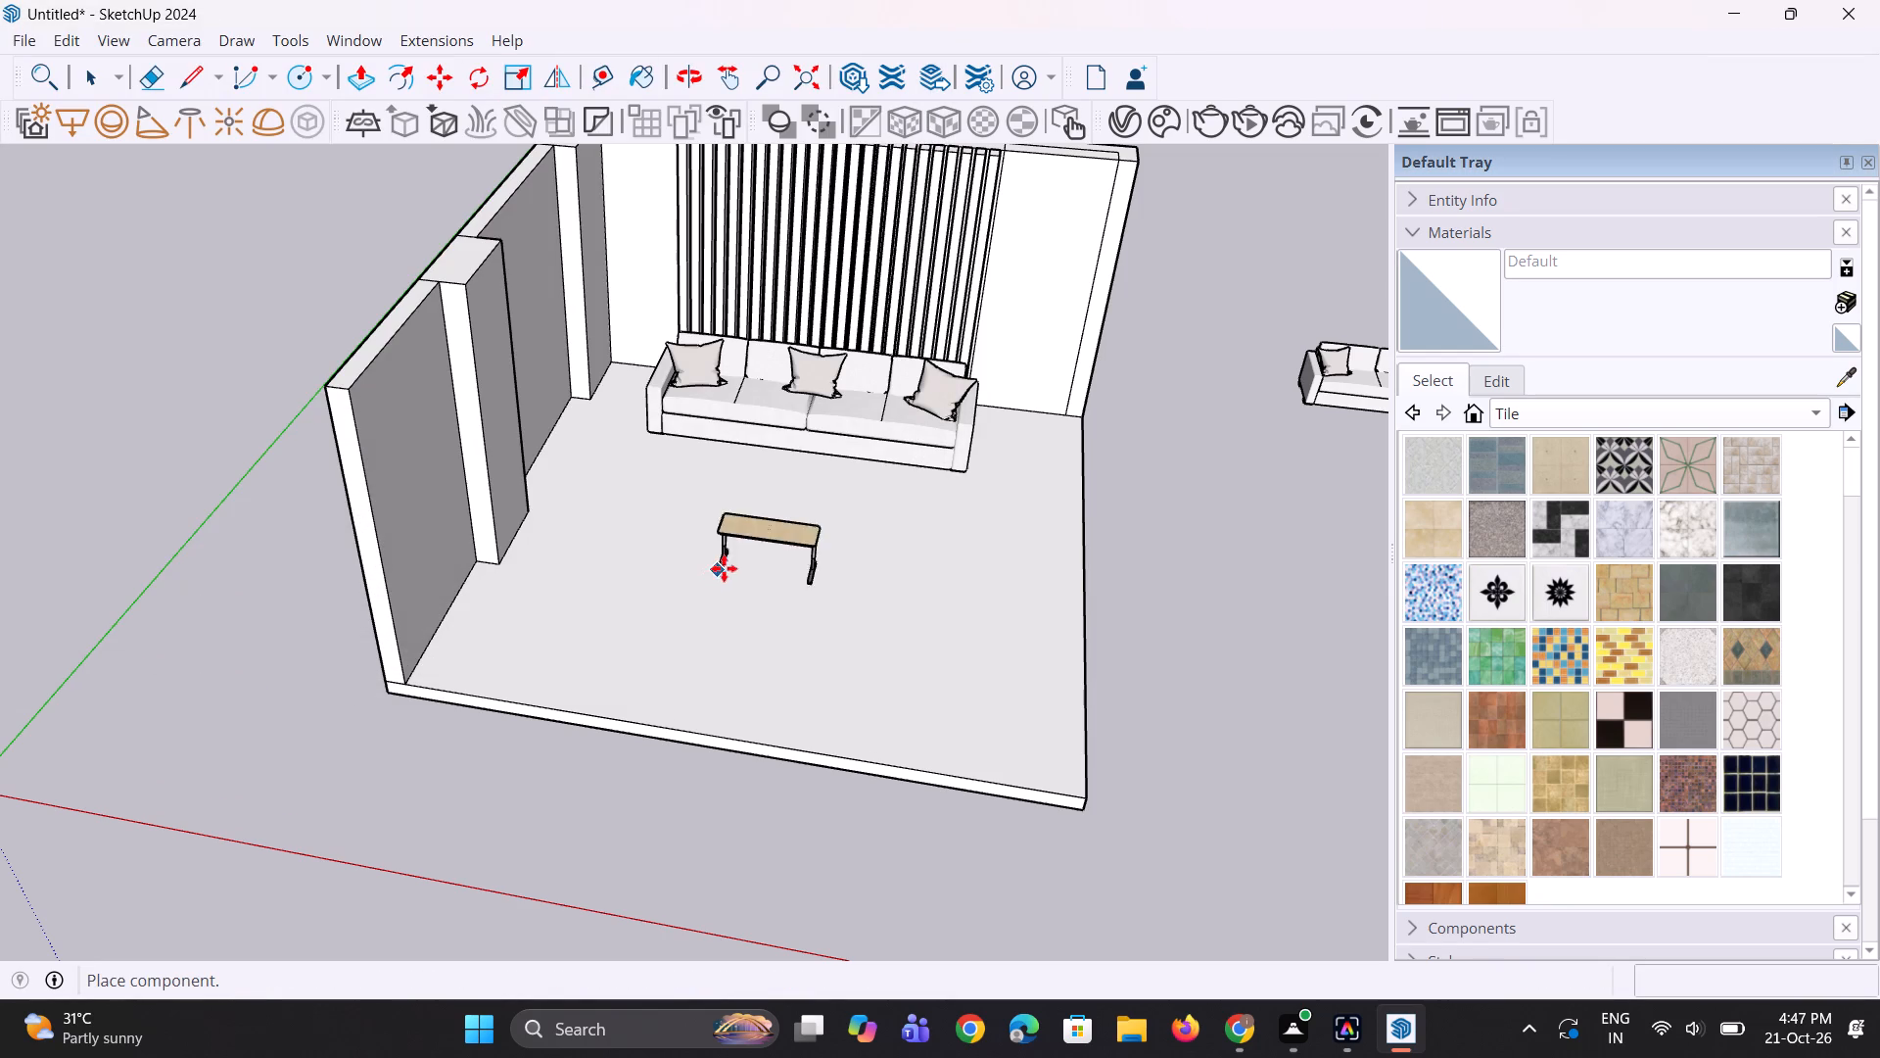
click(864, 548)
middle_drag(769, 677, 746, 663)
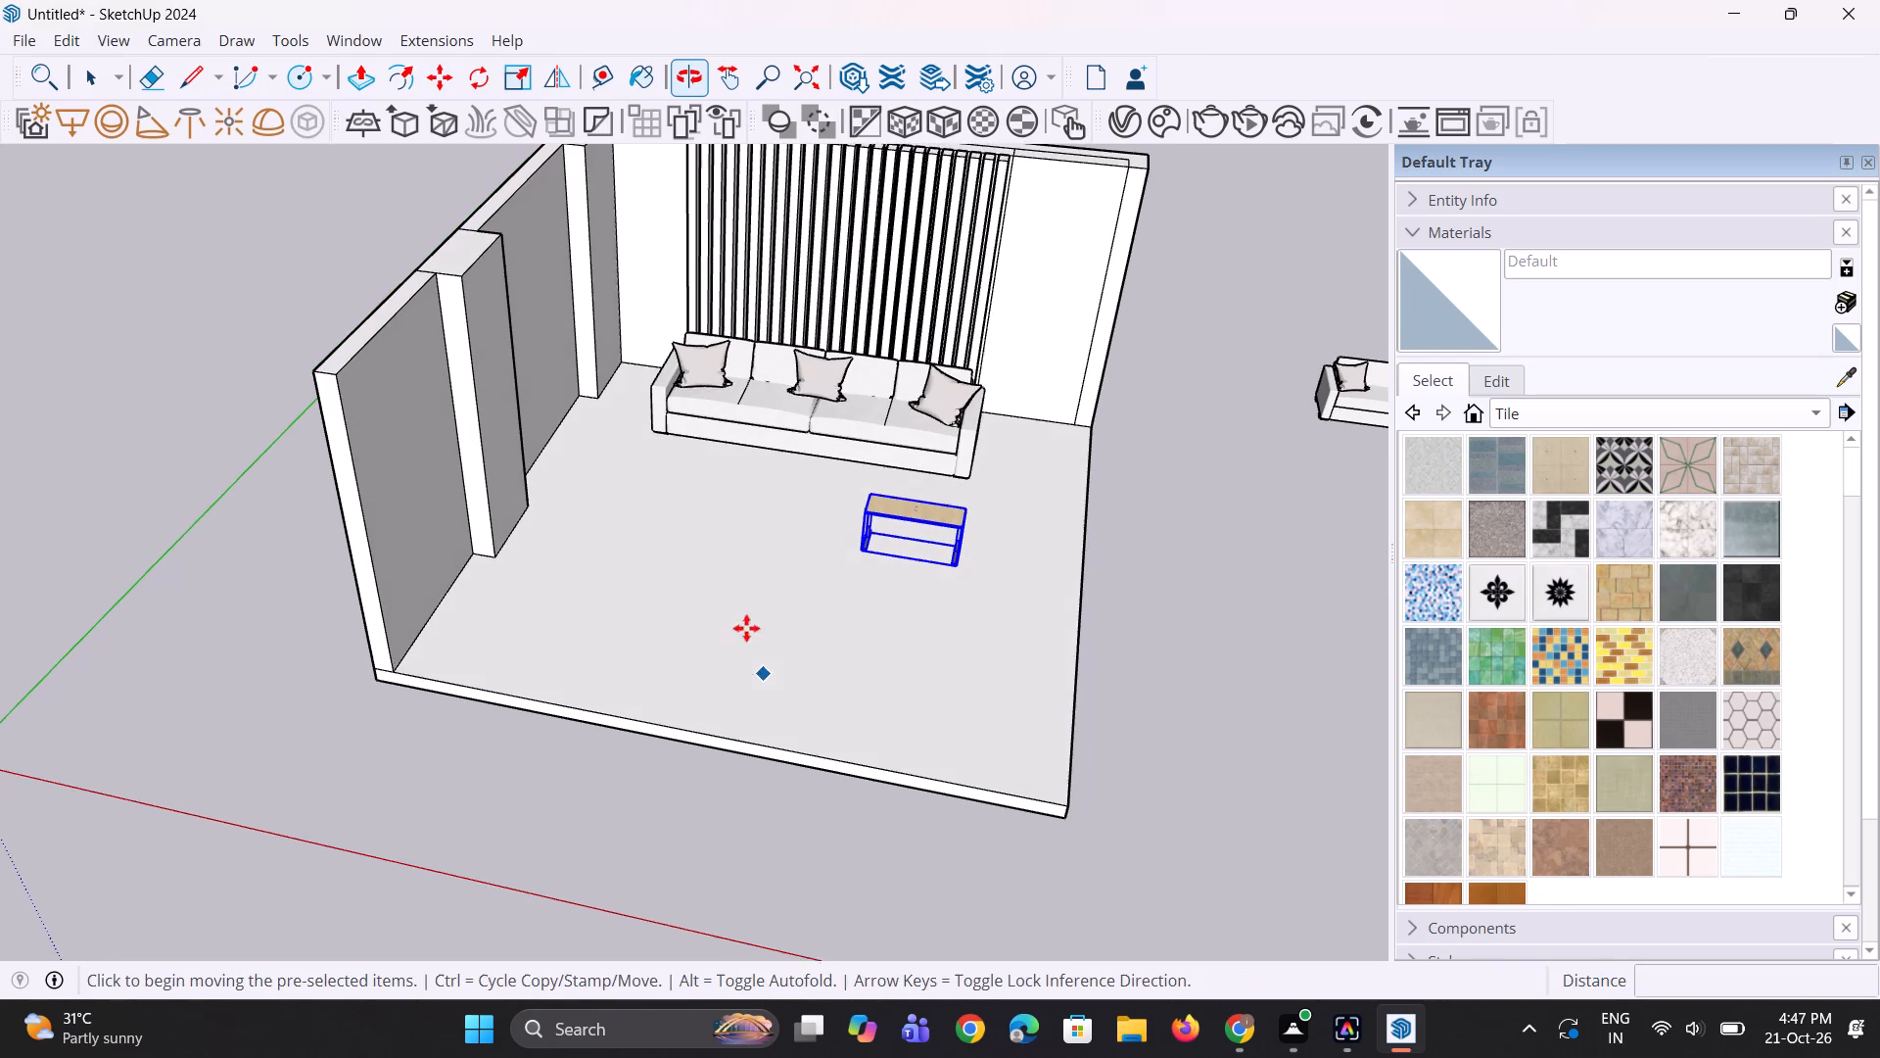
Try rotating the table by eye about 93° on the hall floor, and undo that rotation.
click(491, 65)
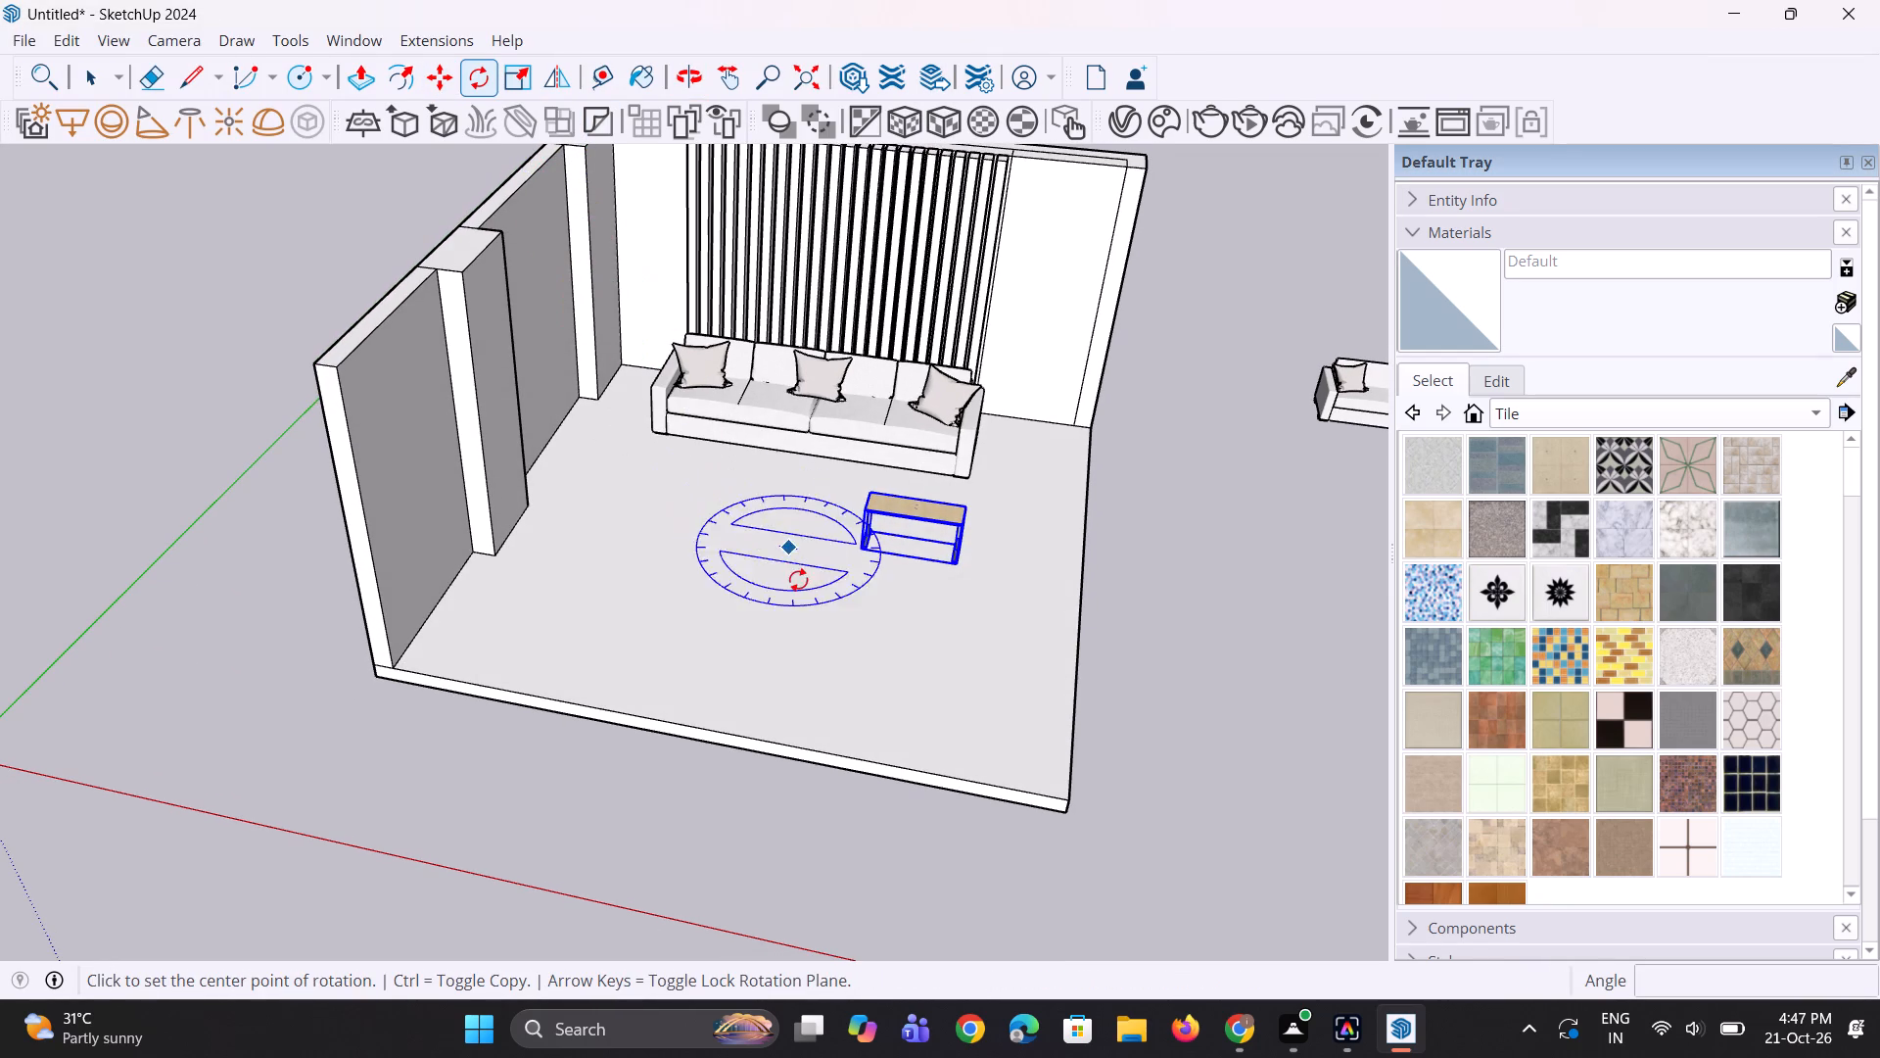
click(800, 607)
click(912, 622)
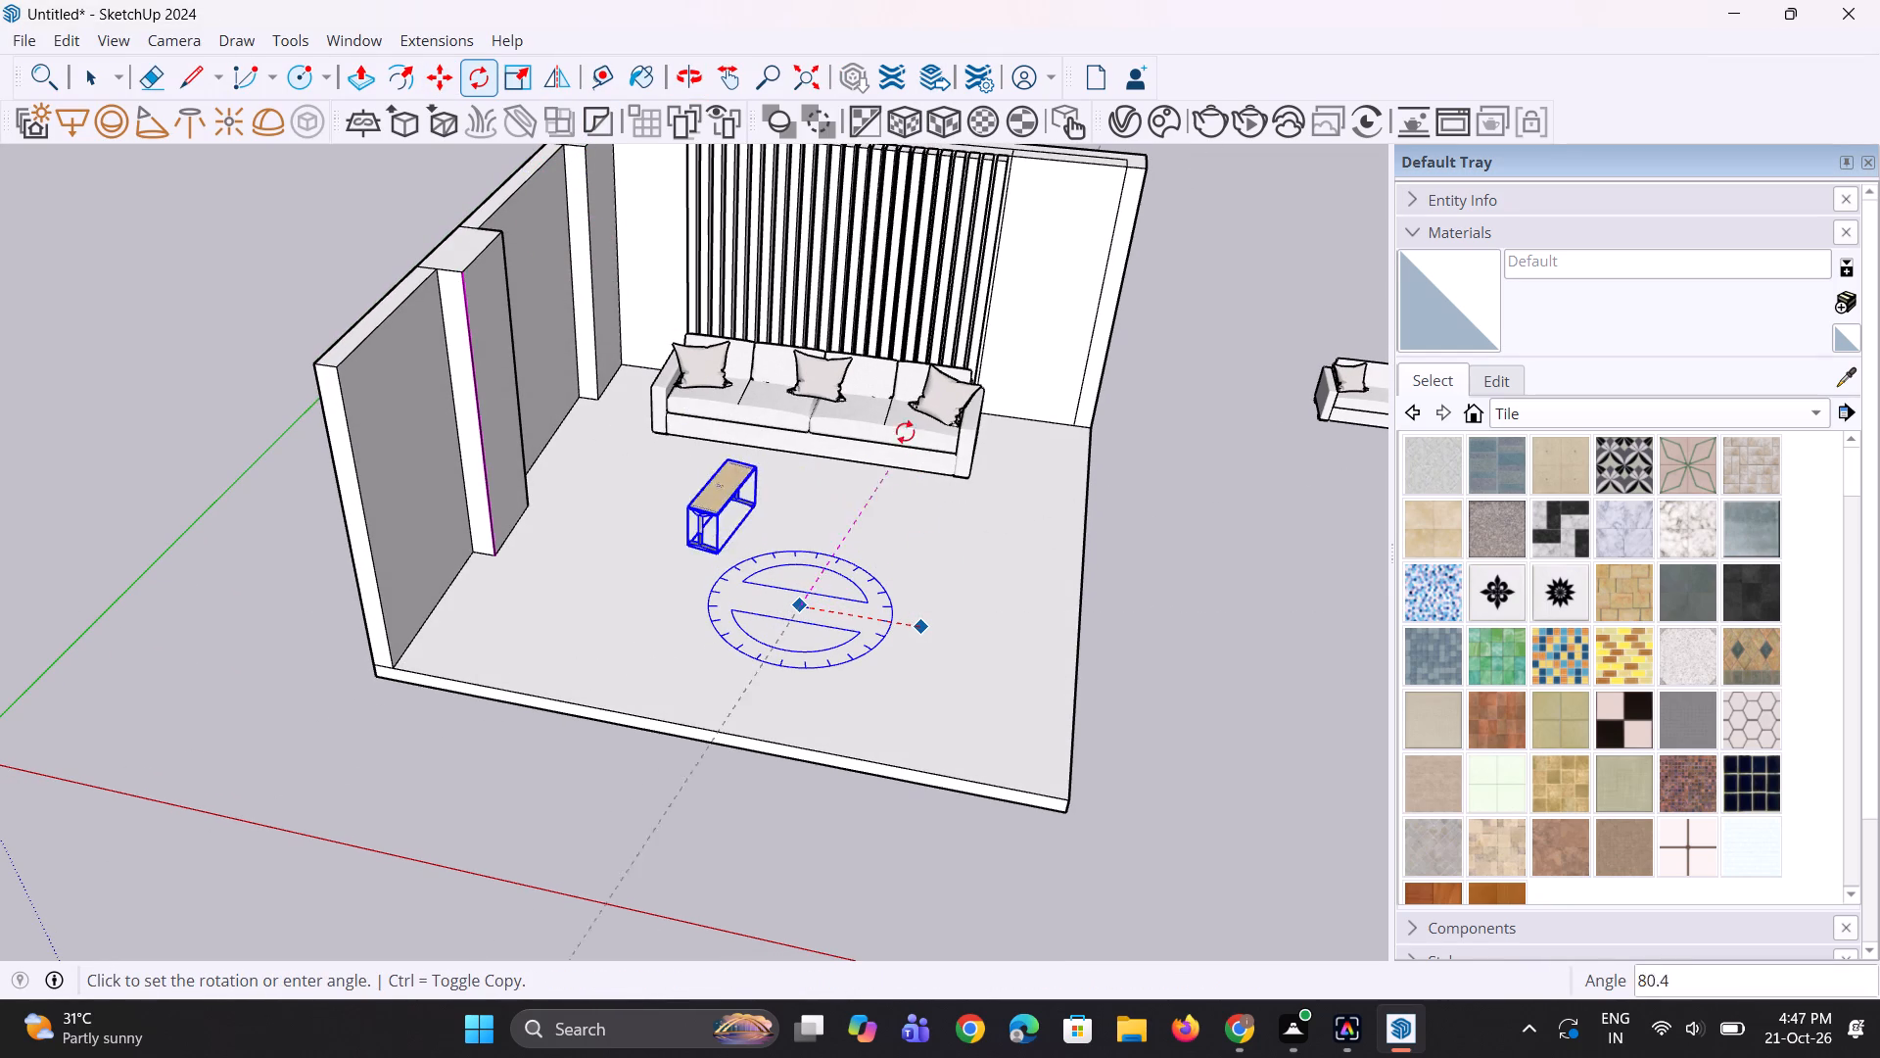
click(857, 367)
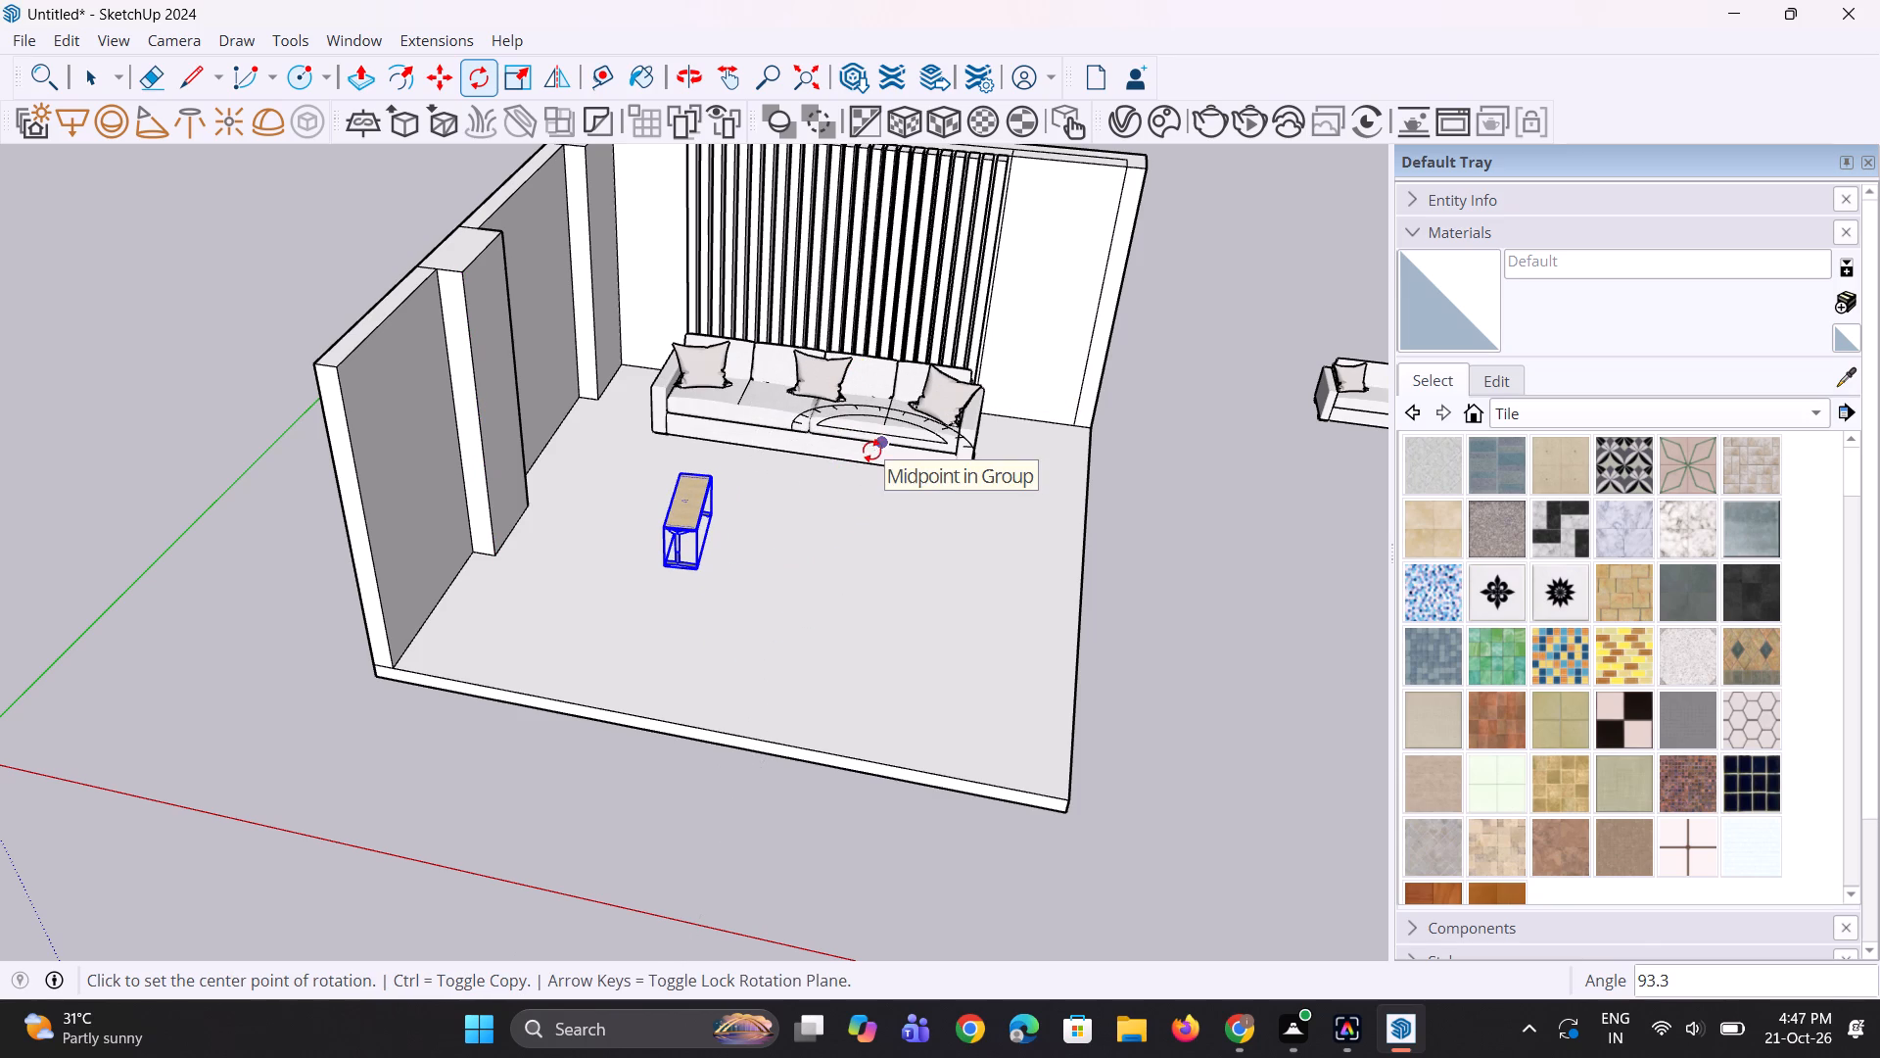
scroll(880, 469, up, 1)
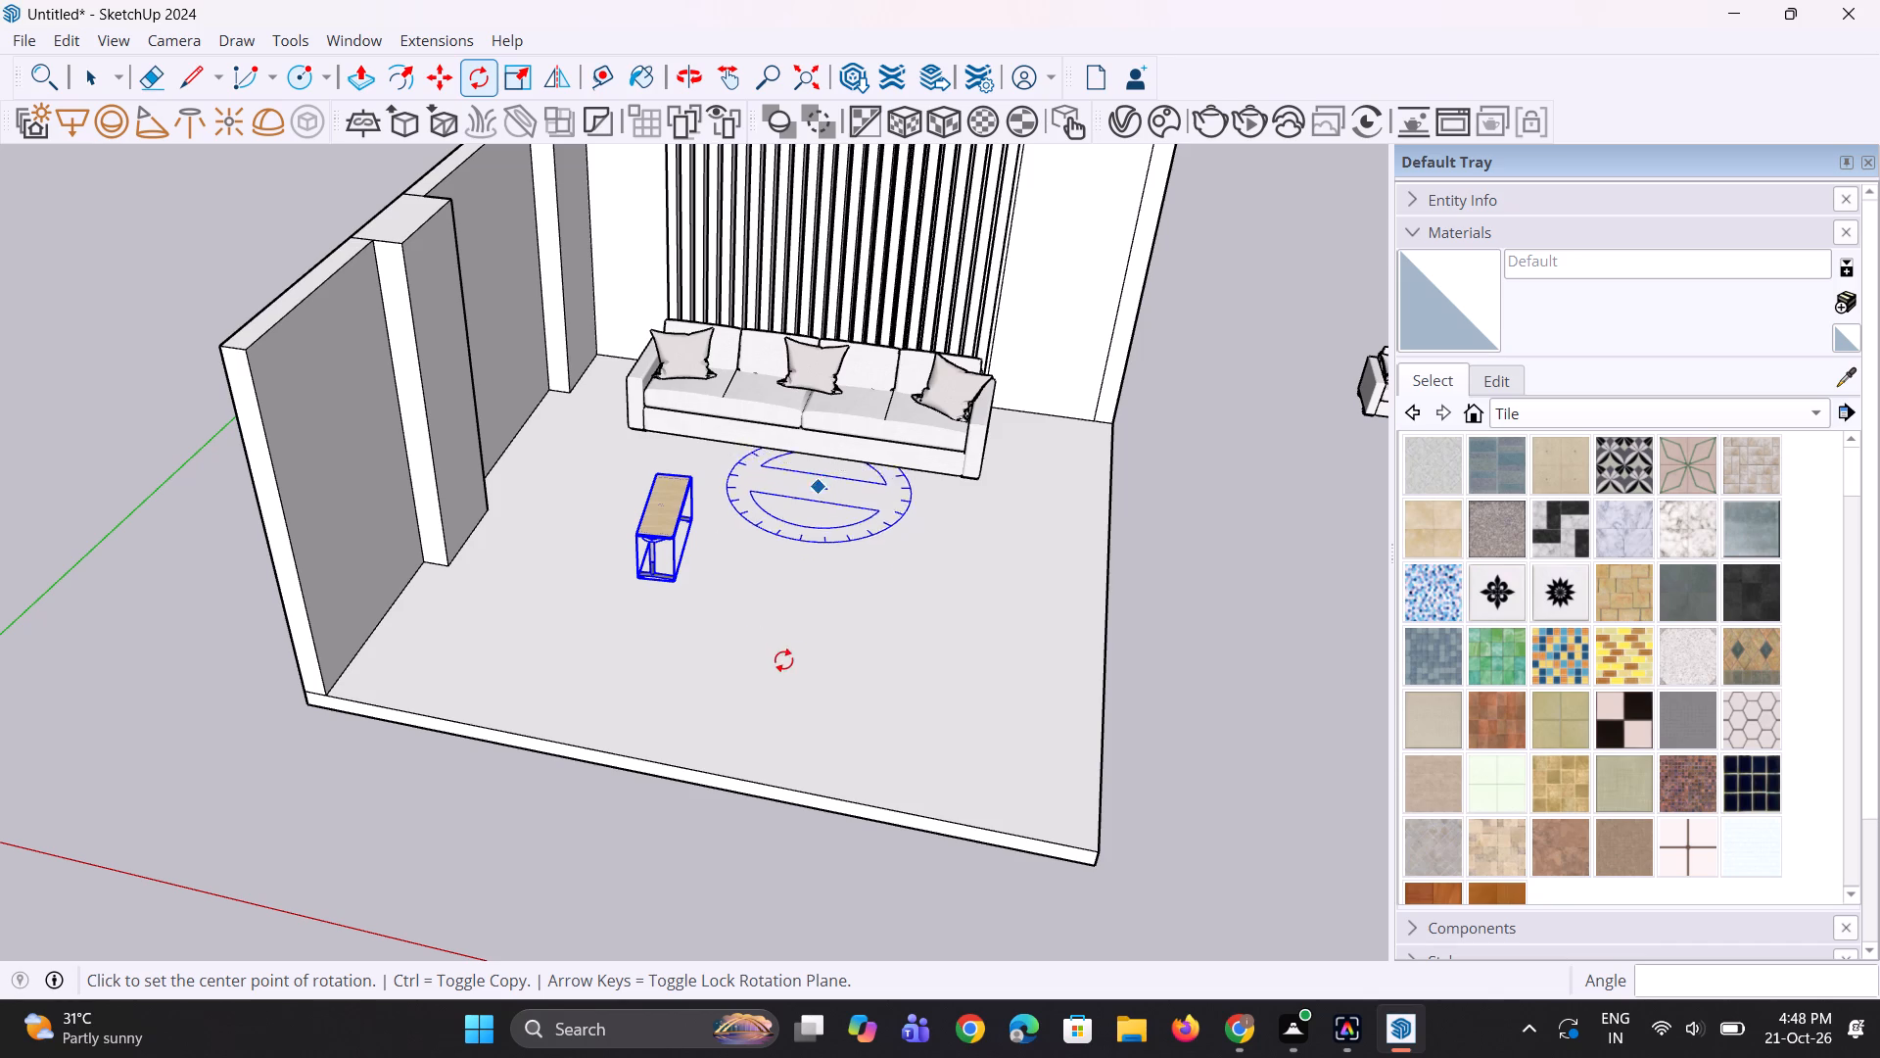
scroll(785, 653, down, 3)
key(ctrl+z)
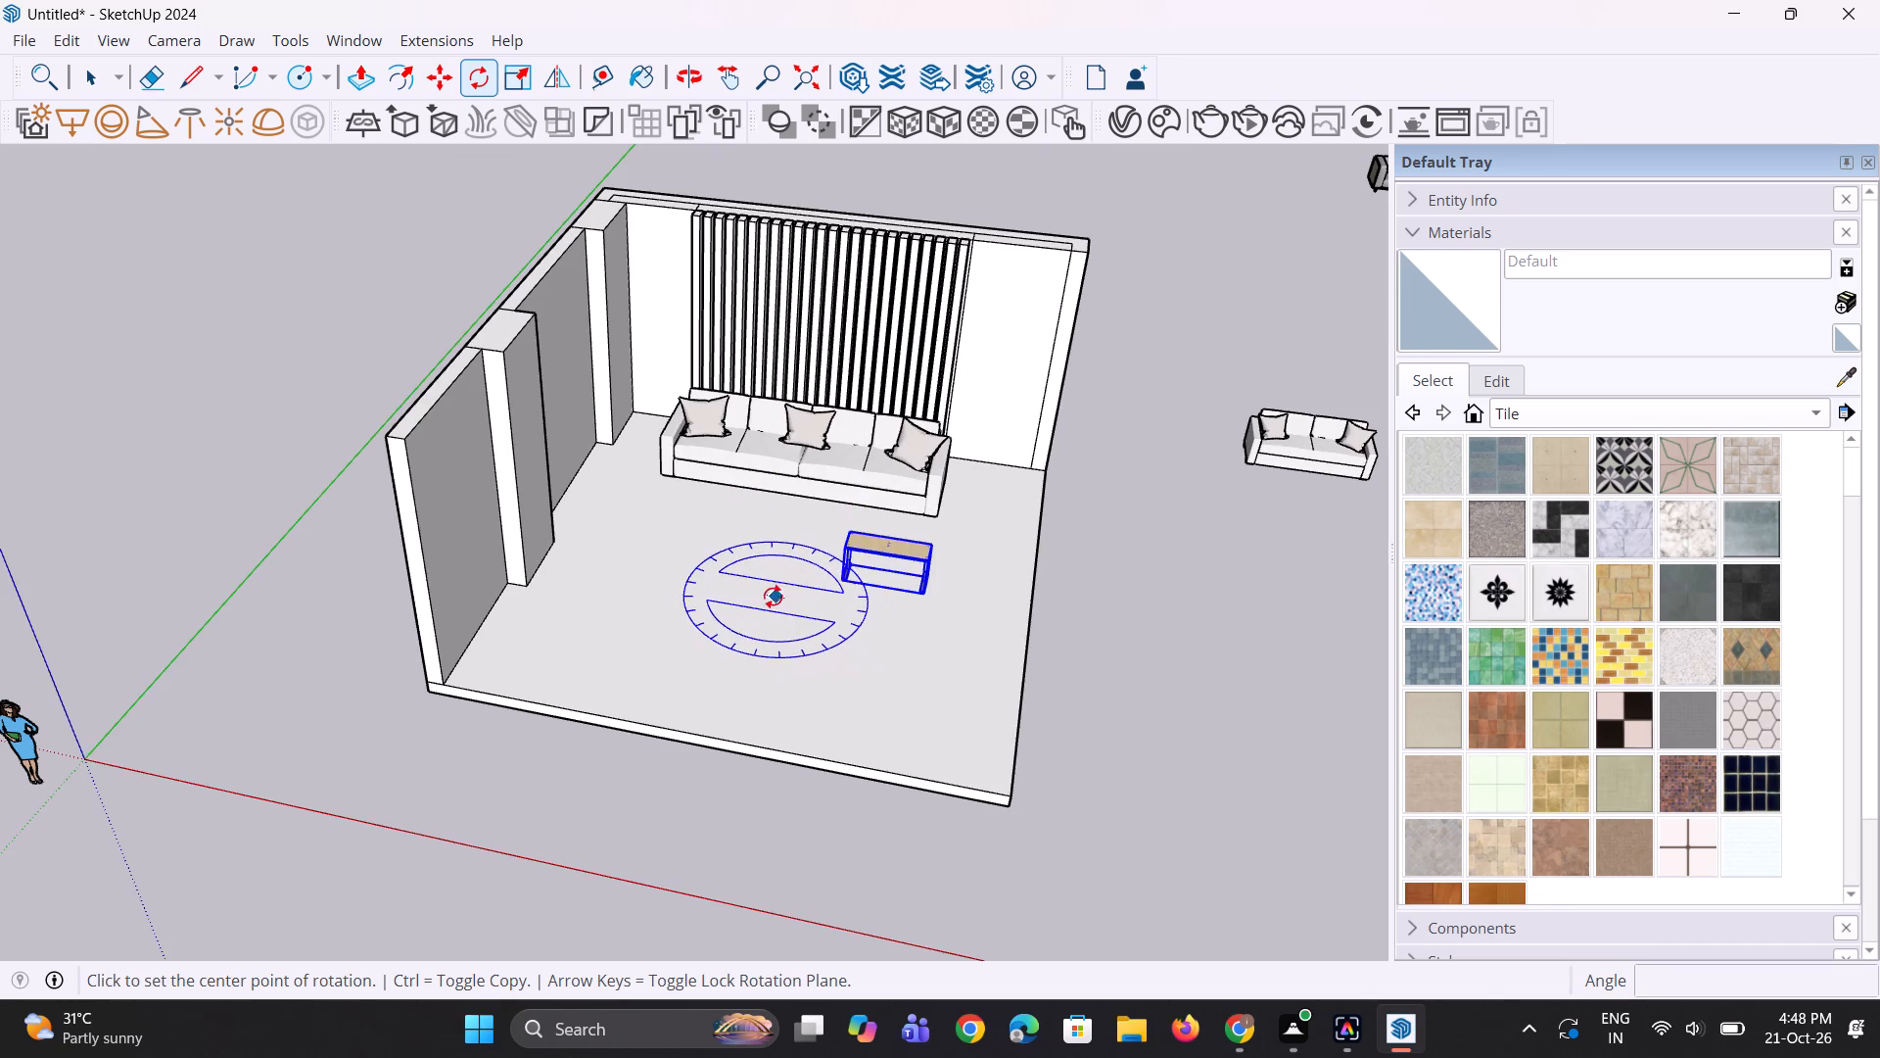
Rotate the table exactly 90° on the floor plane so its long side runs perpendicular to the sofa.
click(750, 626)
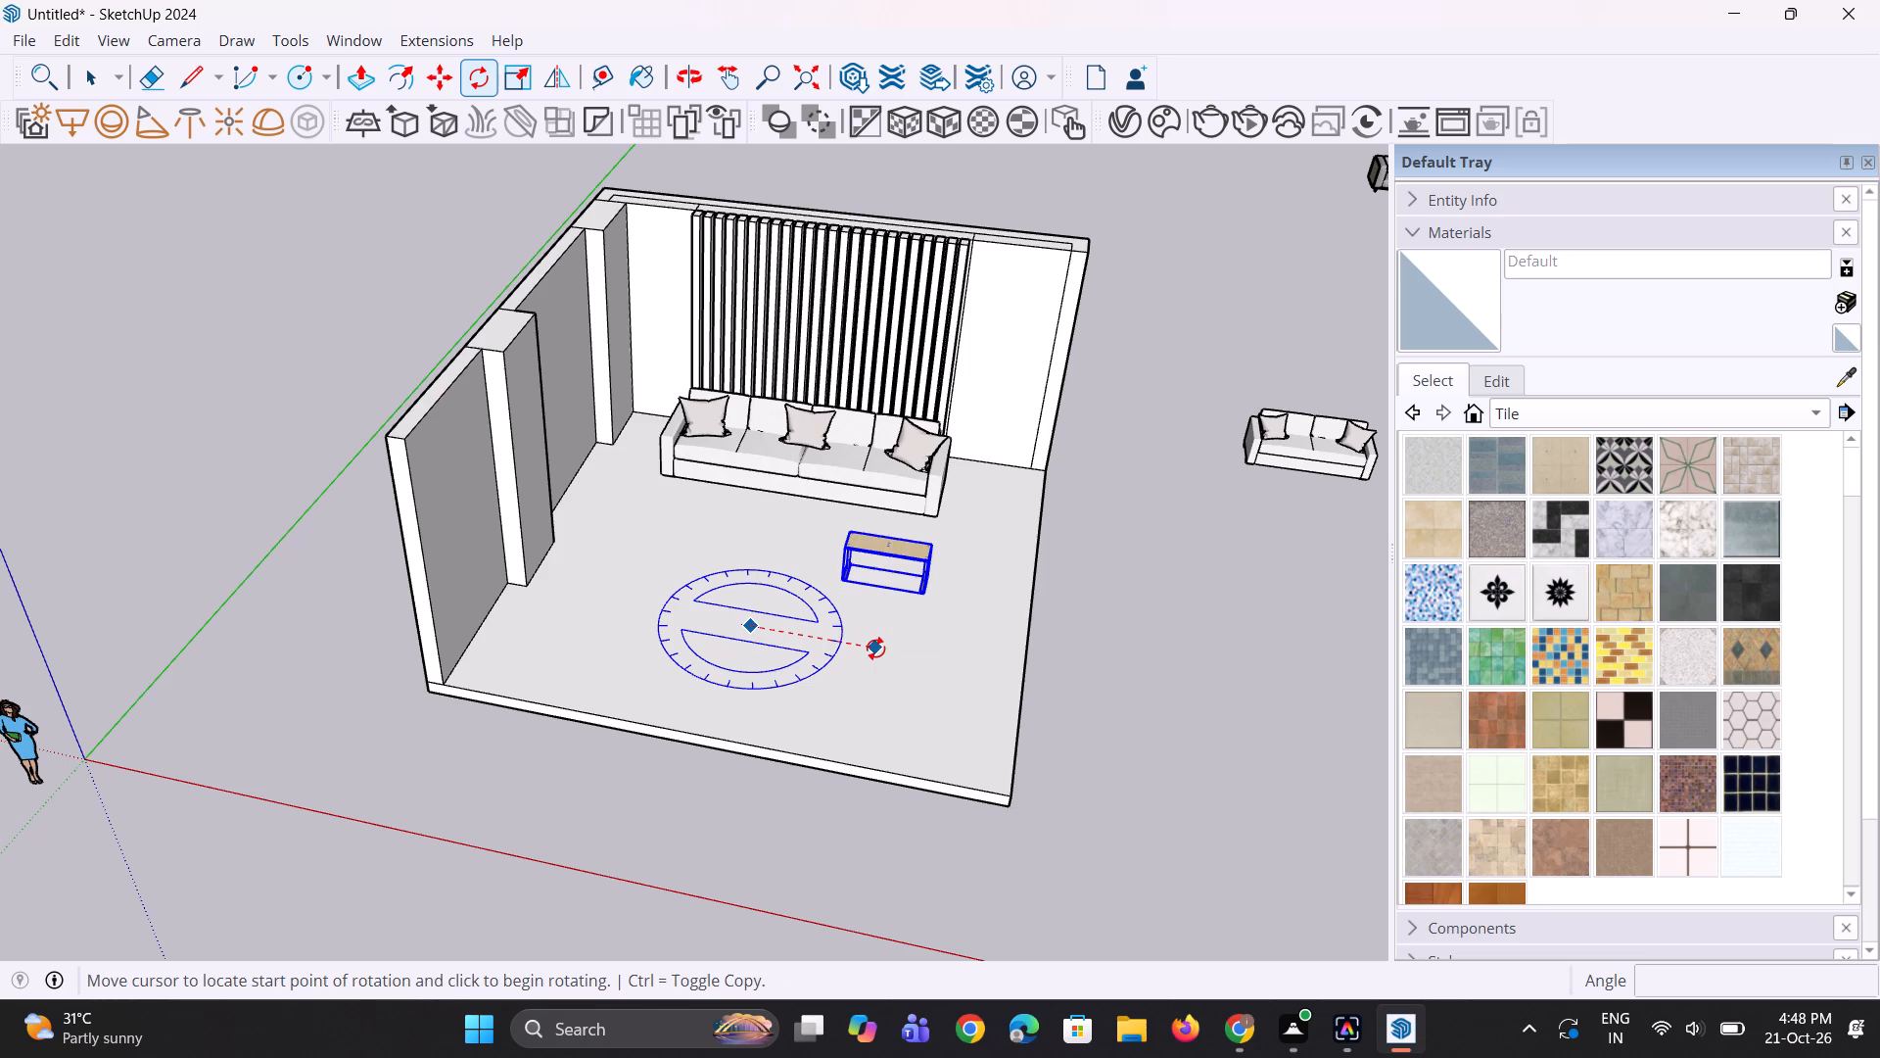
click(875, 649)
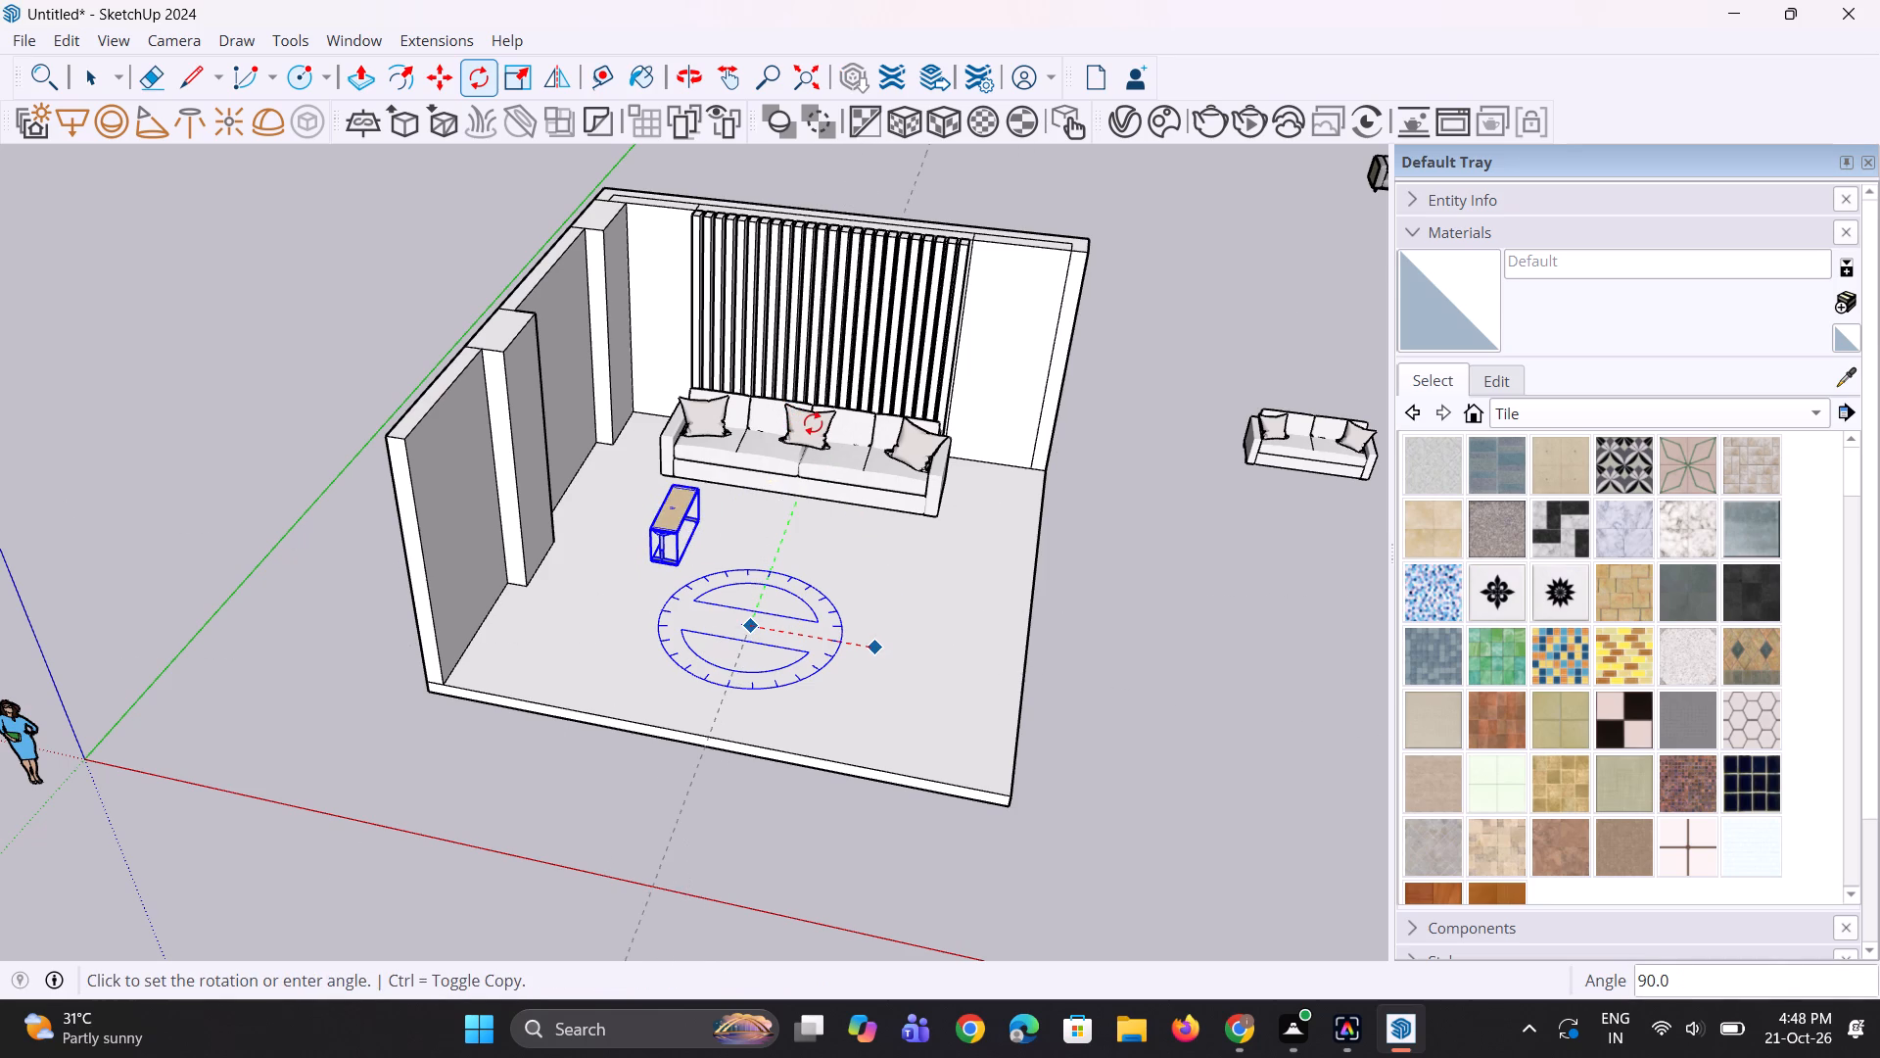
text(90)
key(Return)
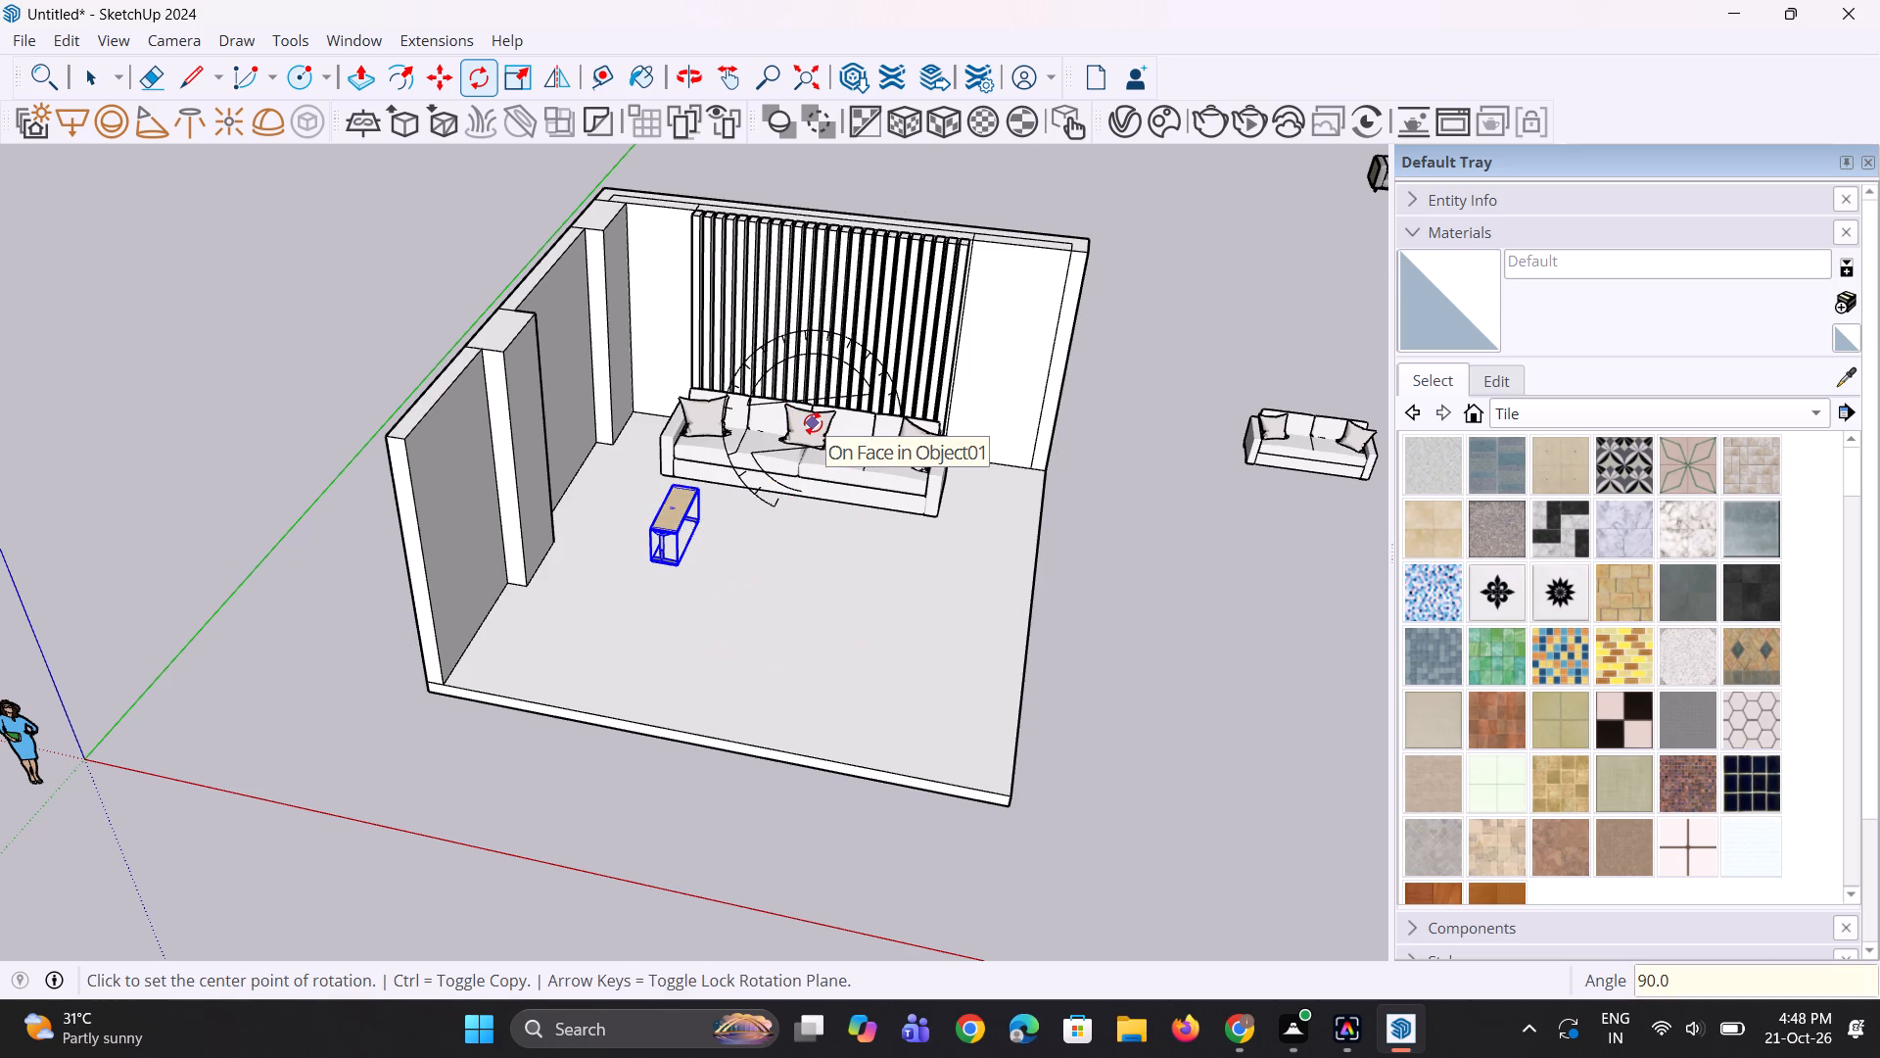
Move the table about 17' across the floor to the hall's open side, just beyond the sofa's end.
scroll(746, 566, down, 2)
scroll(564, 563, up, 3)
scroll(799, 570, up, 6)
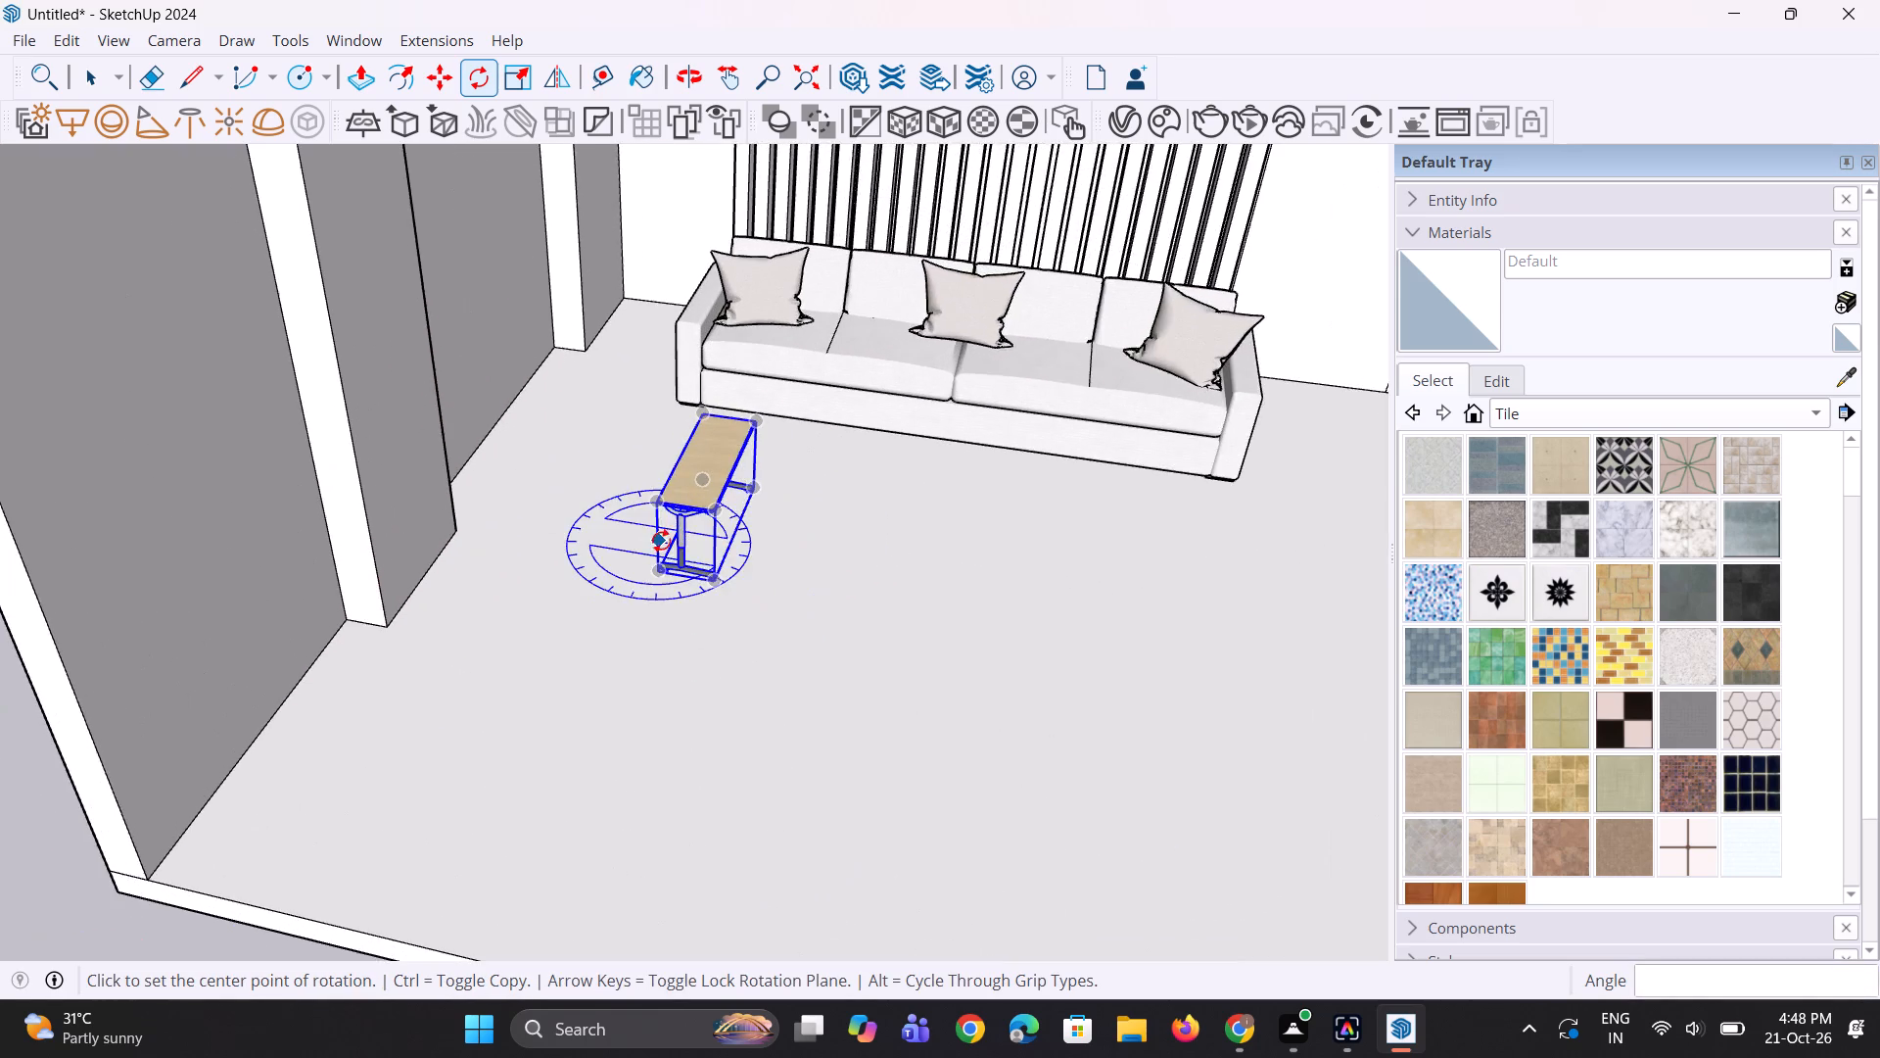
scroll(661, 541, up, 5)
scroll(728, 568, down, 4)
scroll(729, 568, up, 3)
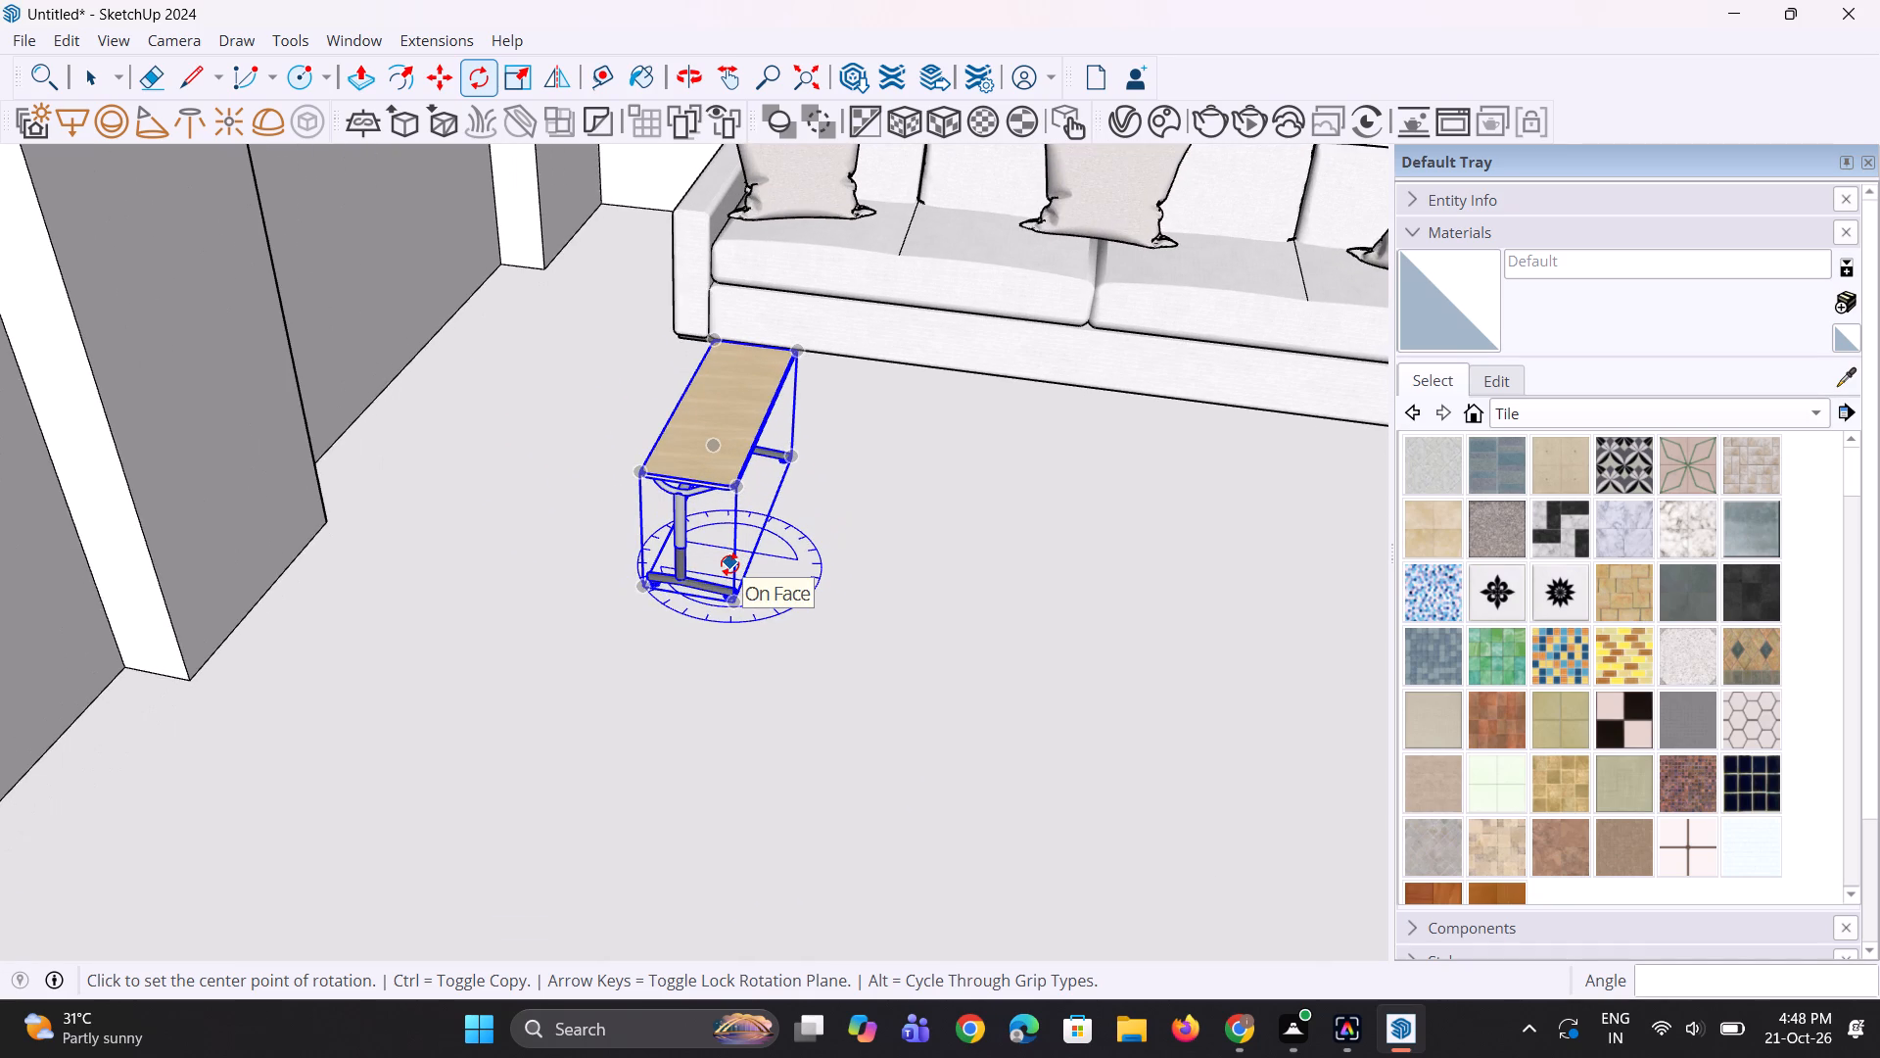
key(m)
click(727, 585)
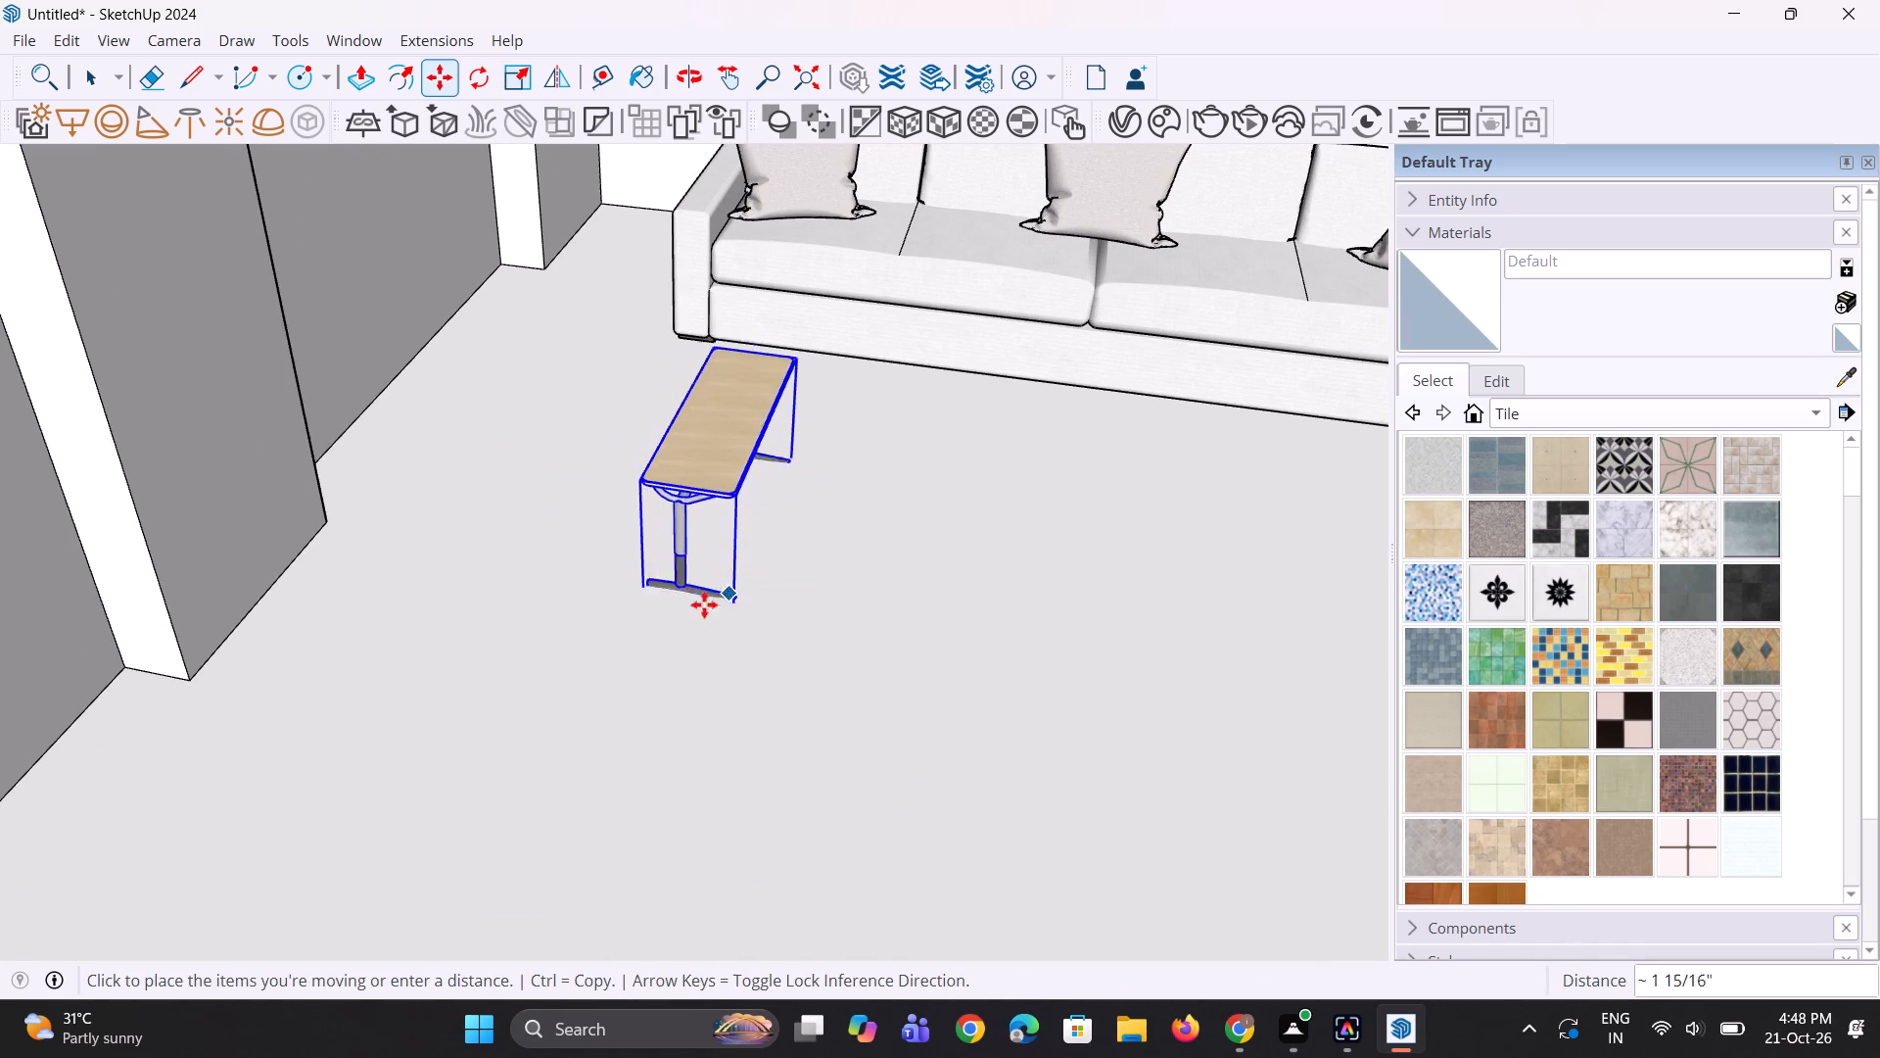
scroll(698, 604, down, 9)
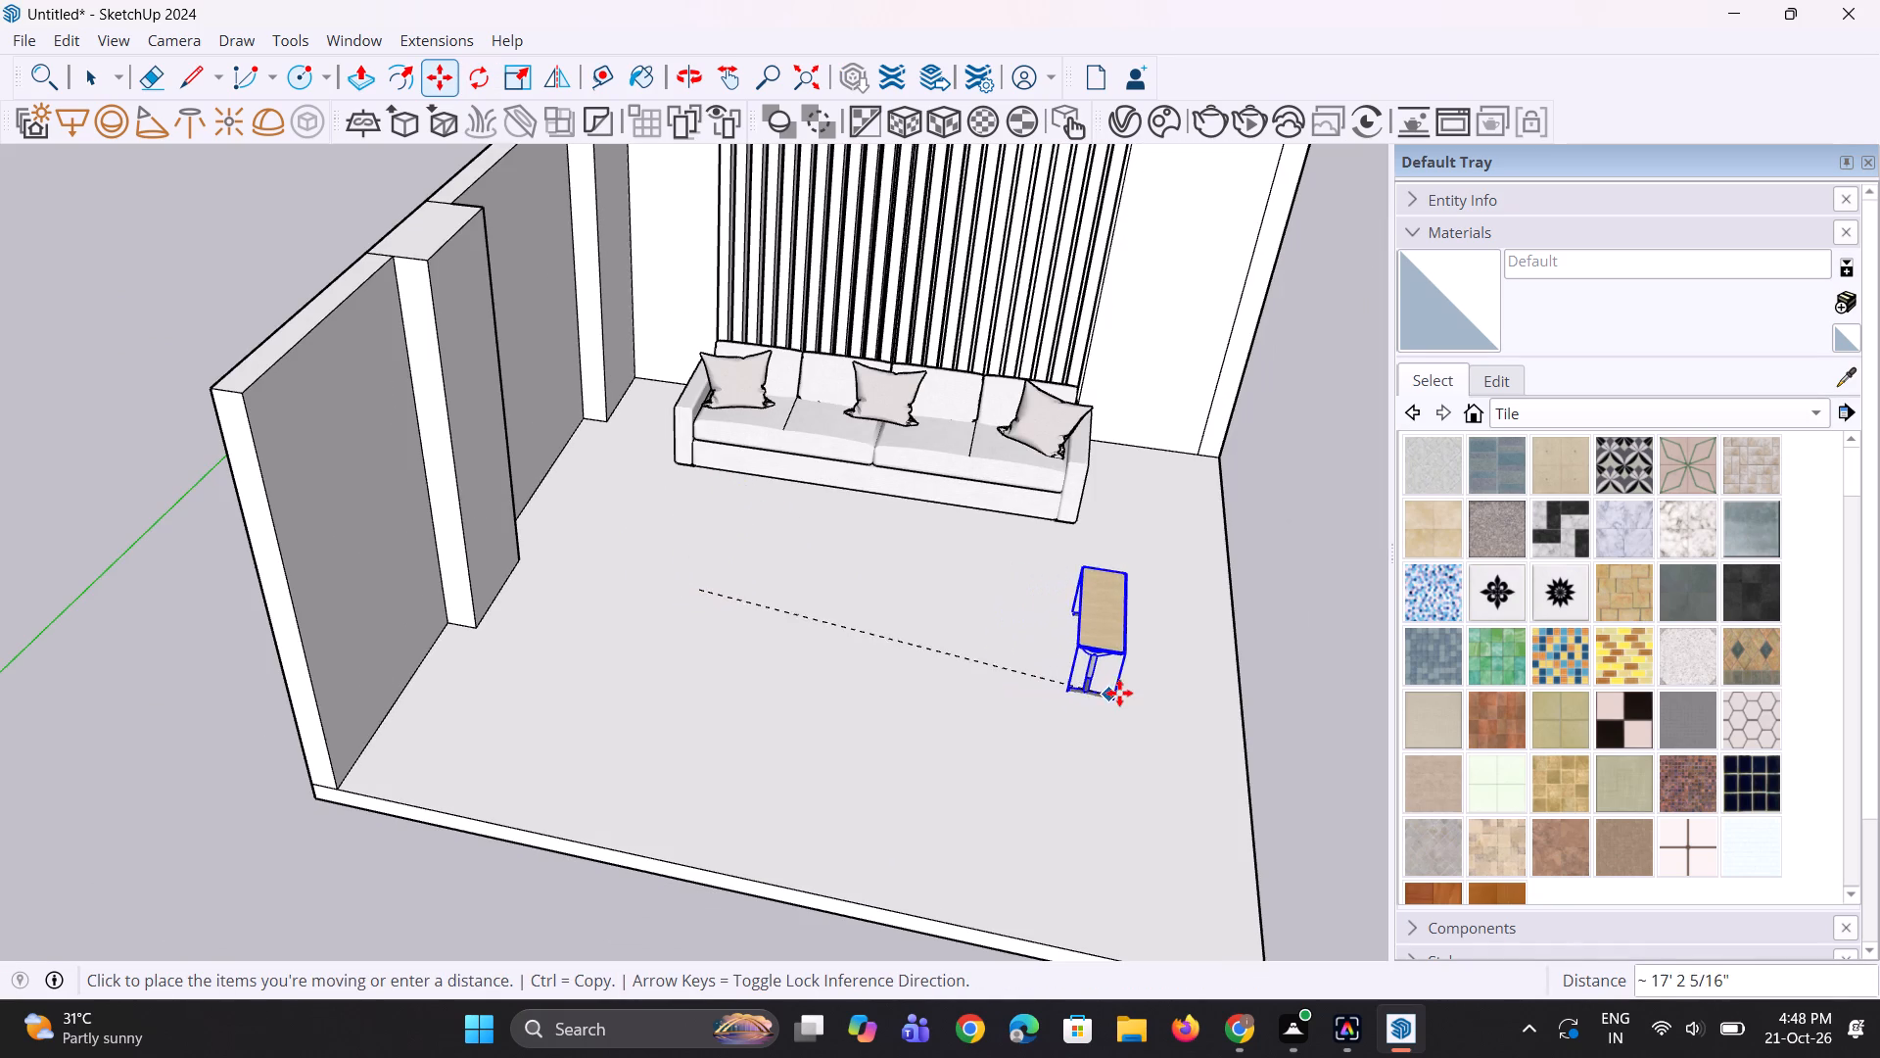
click(1138, 676)
Examine the table's position relative to the sofa and the open side from different angles and distances.
scroll(1073, 631, down, 4)
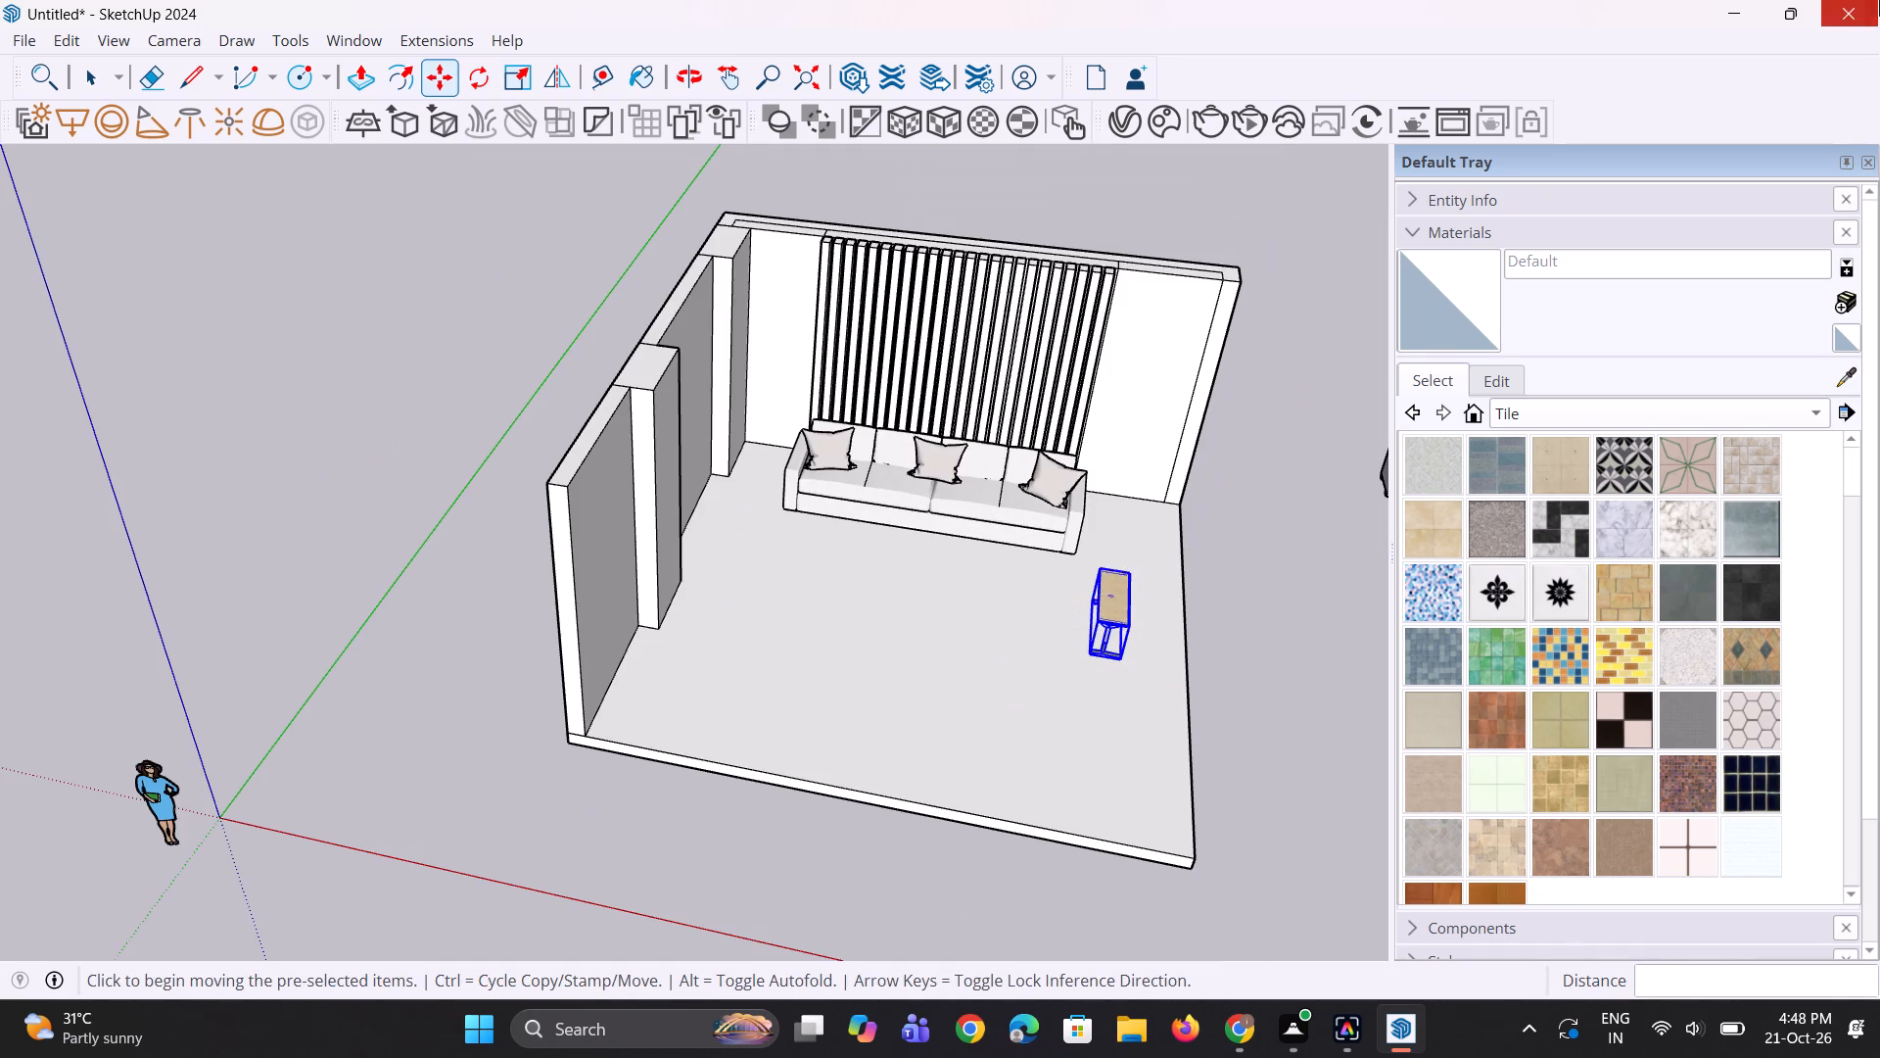
scroll(1040, 789, down, 5)
middle_drag(1128, 718, 834, 611)
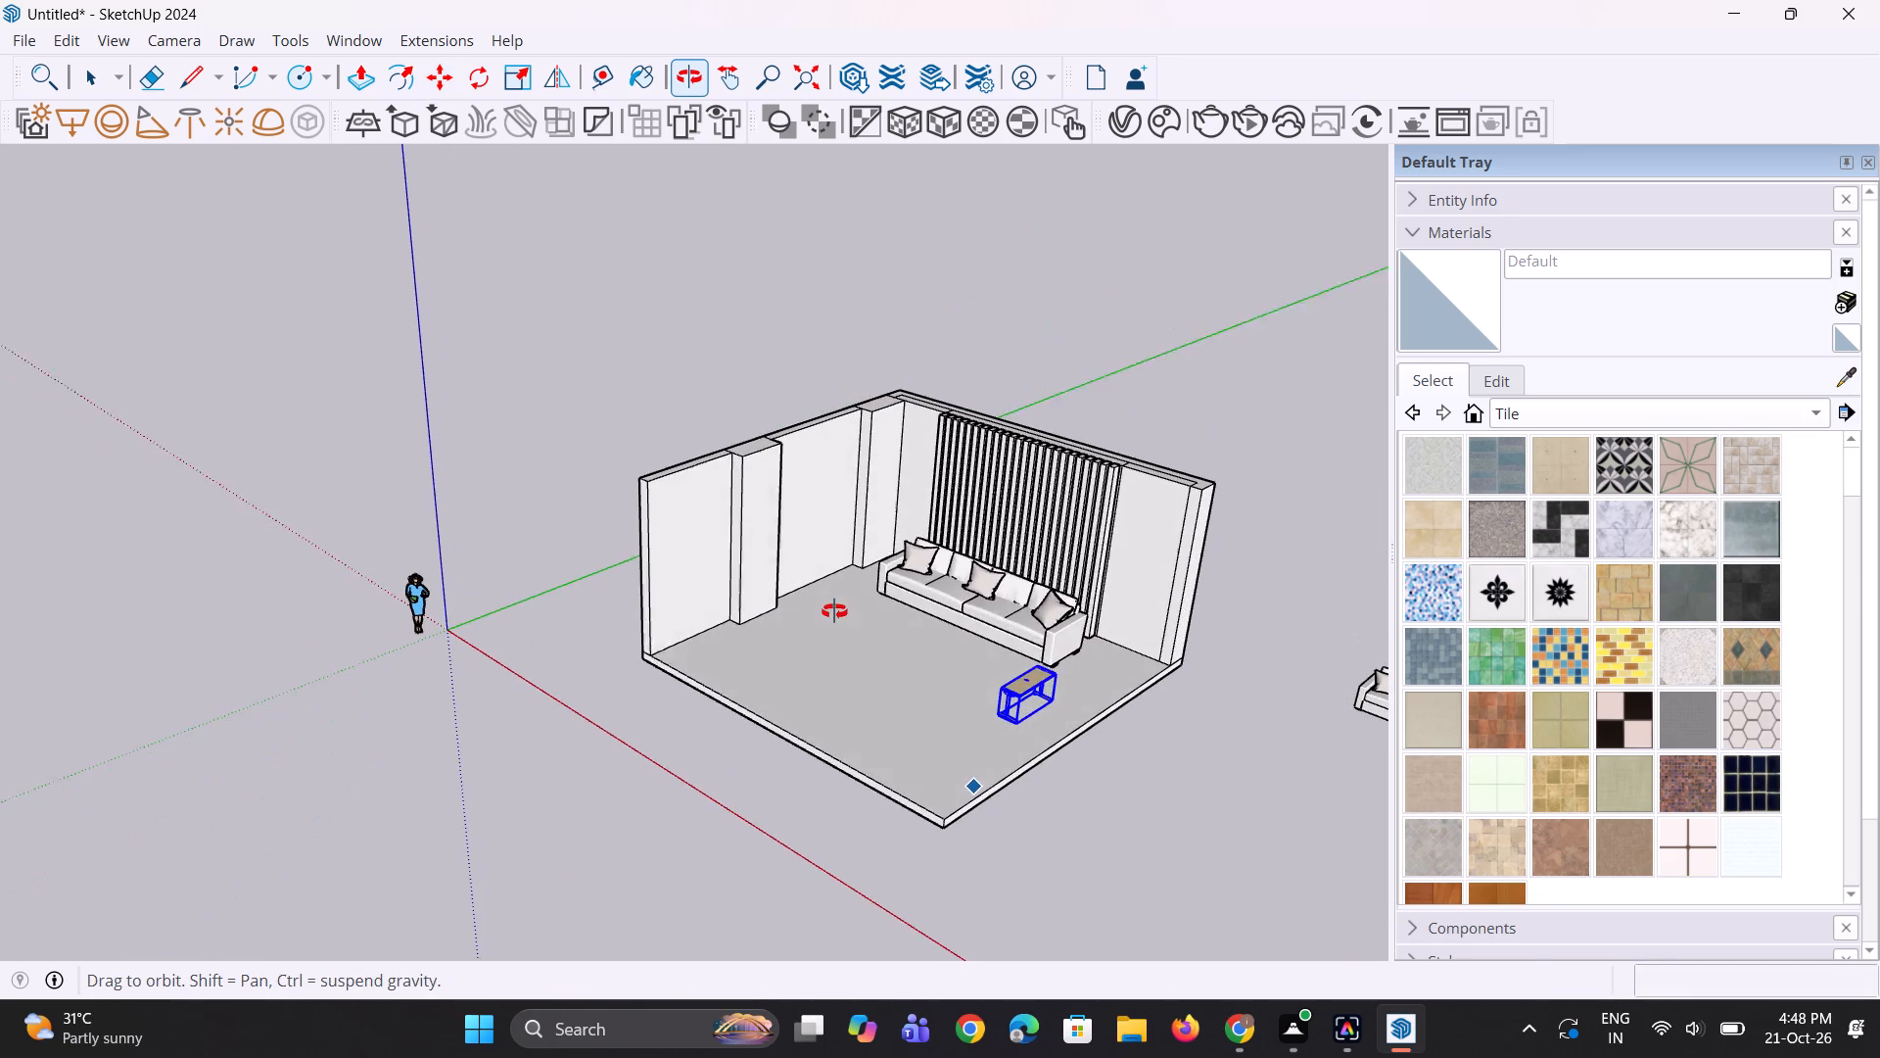
middle_drag(834, 611, 832, 611)
scroll(946, 607, up, 8)
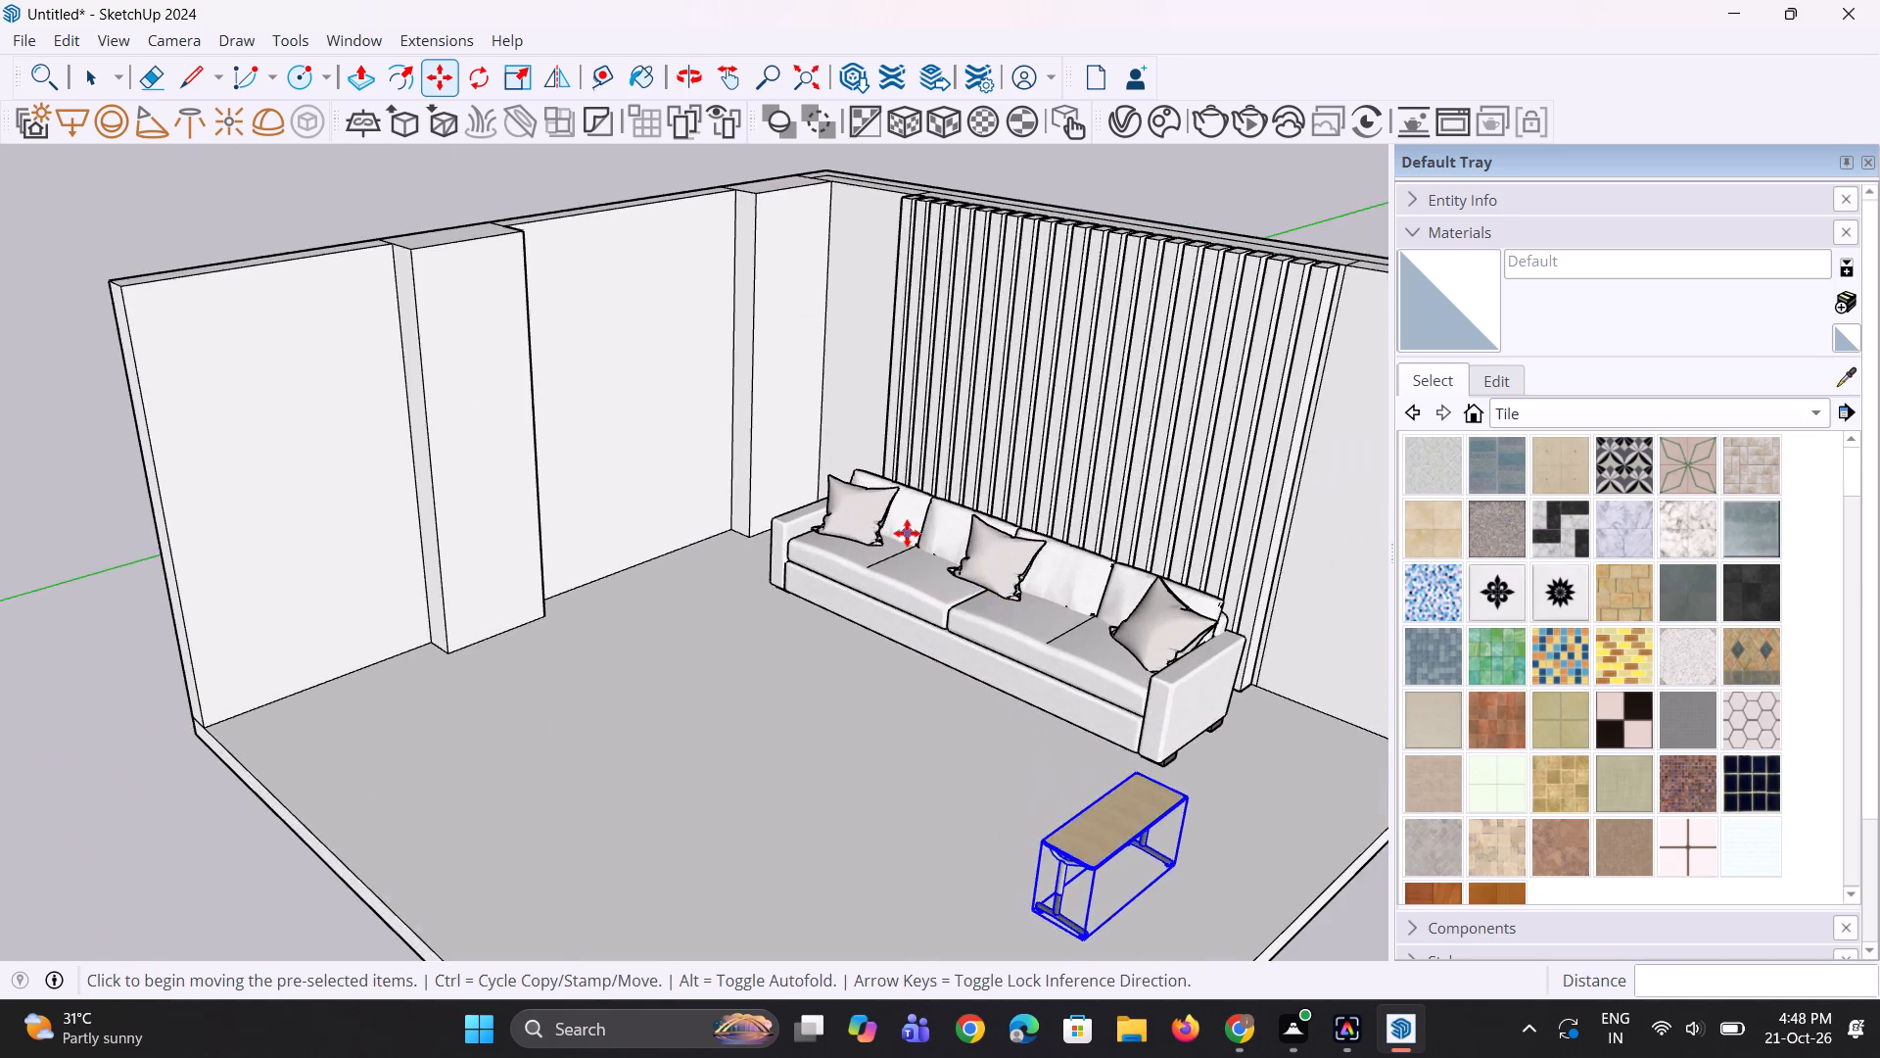
scroll(907, 533, down, 10)
scroll(969, 574, up, 2)
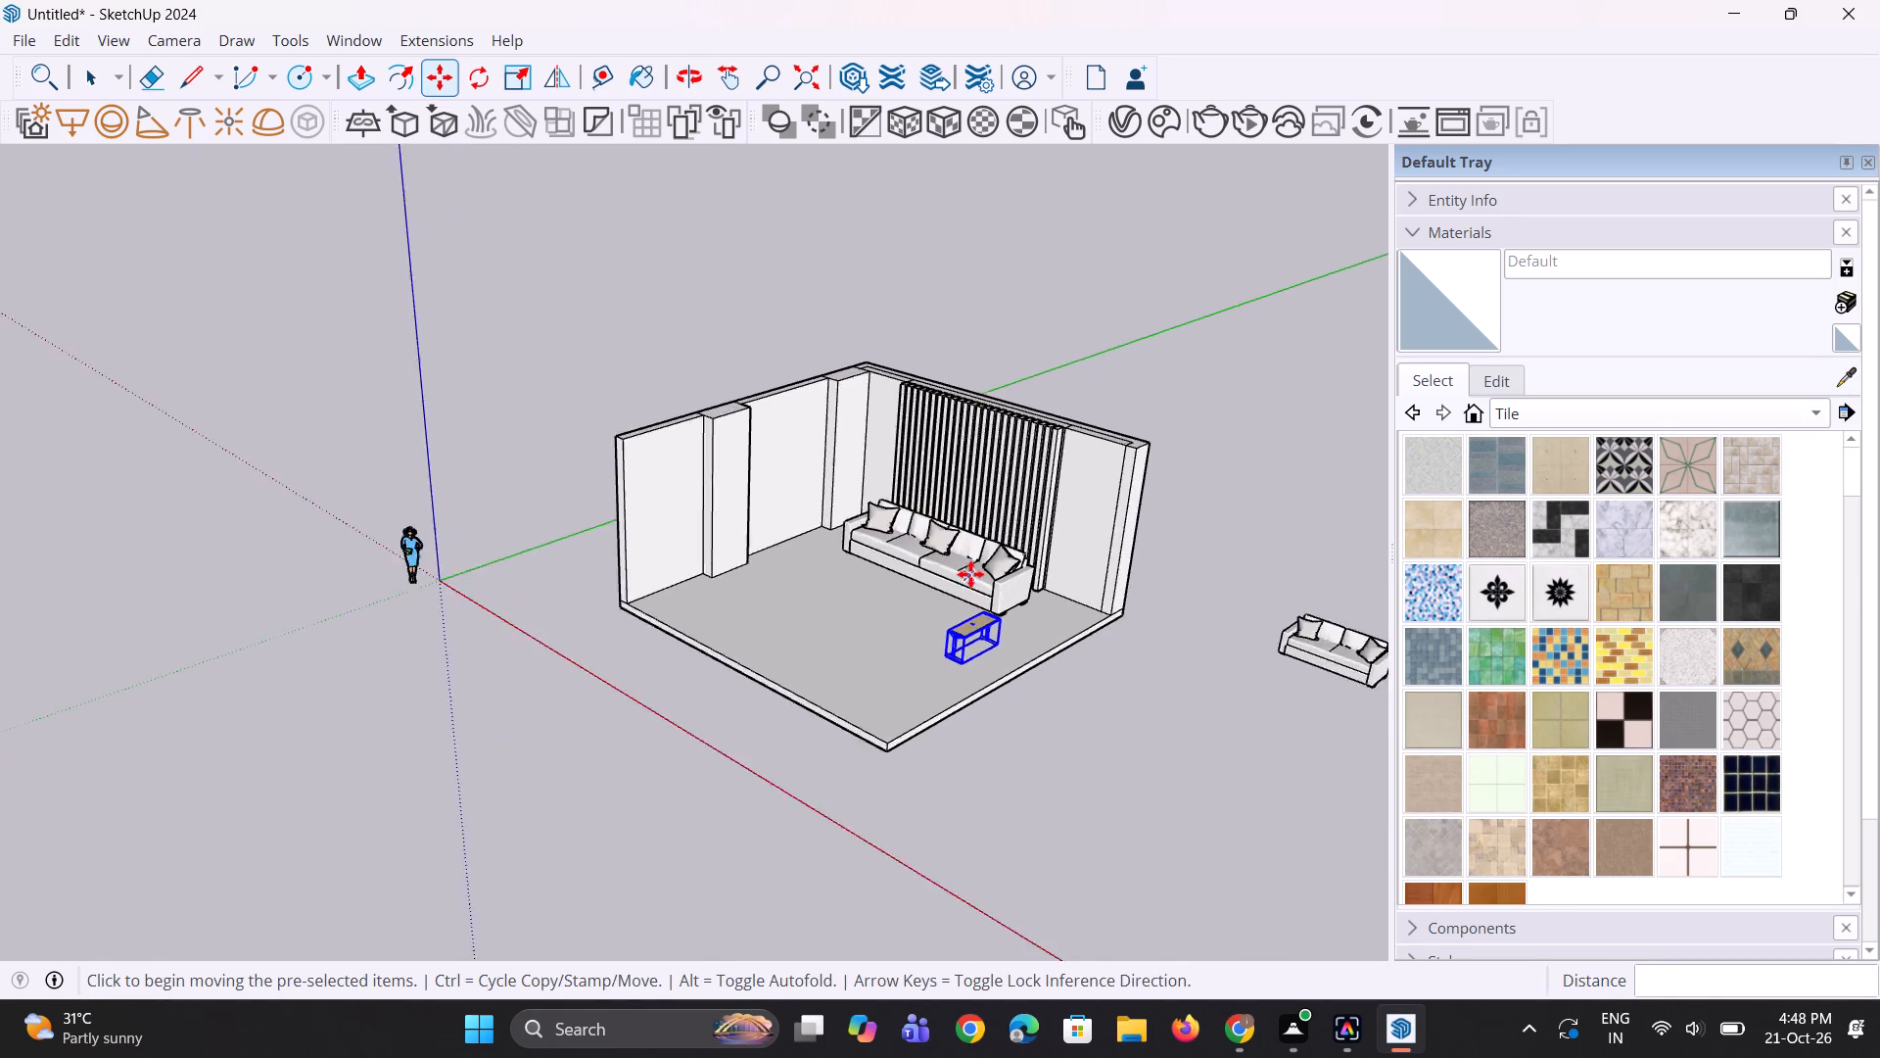
Stretch the table lengthwise, extending its end away from the sofa, to a scale factor of about 1.54.
scroll(970, 574, up, 2)
scroll(1028, 741, up, 4)
scroll(922, 625, up, 8)
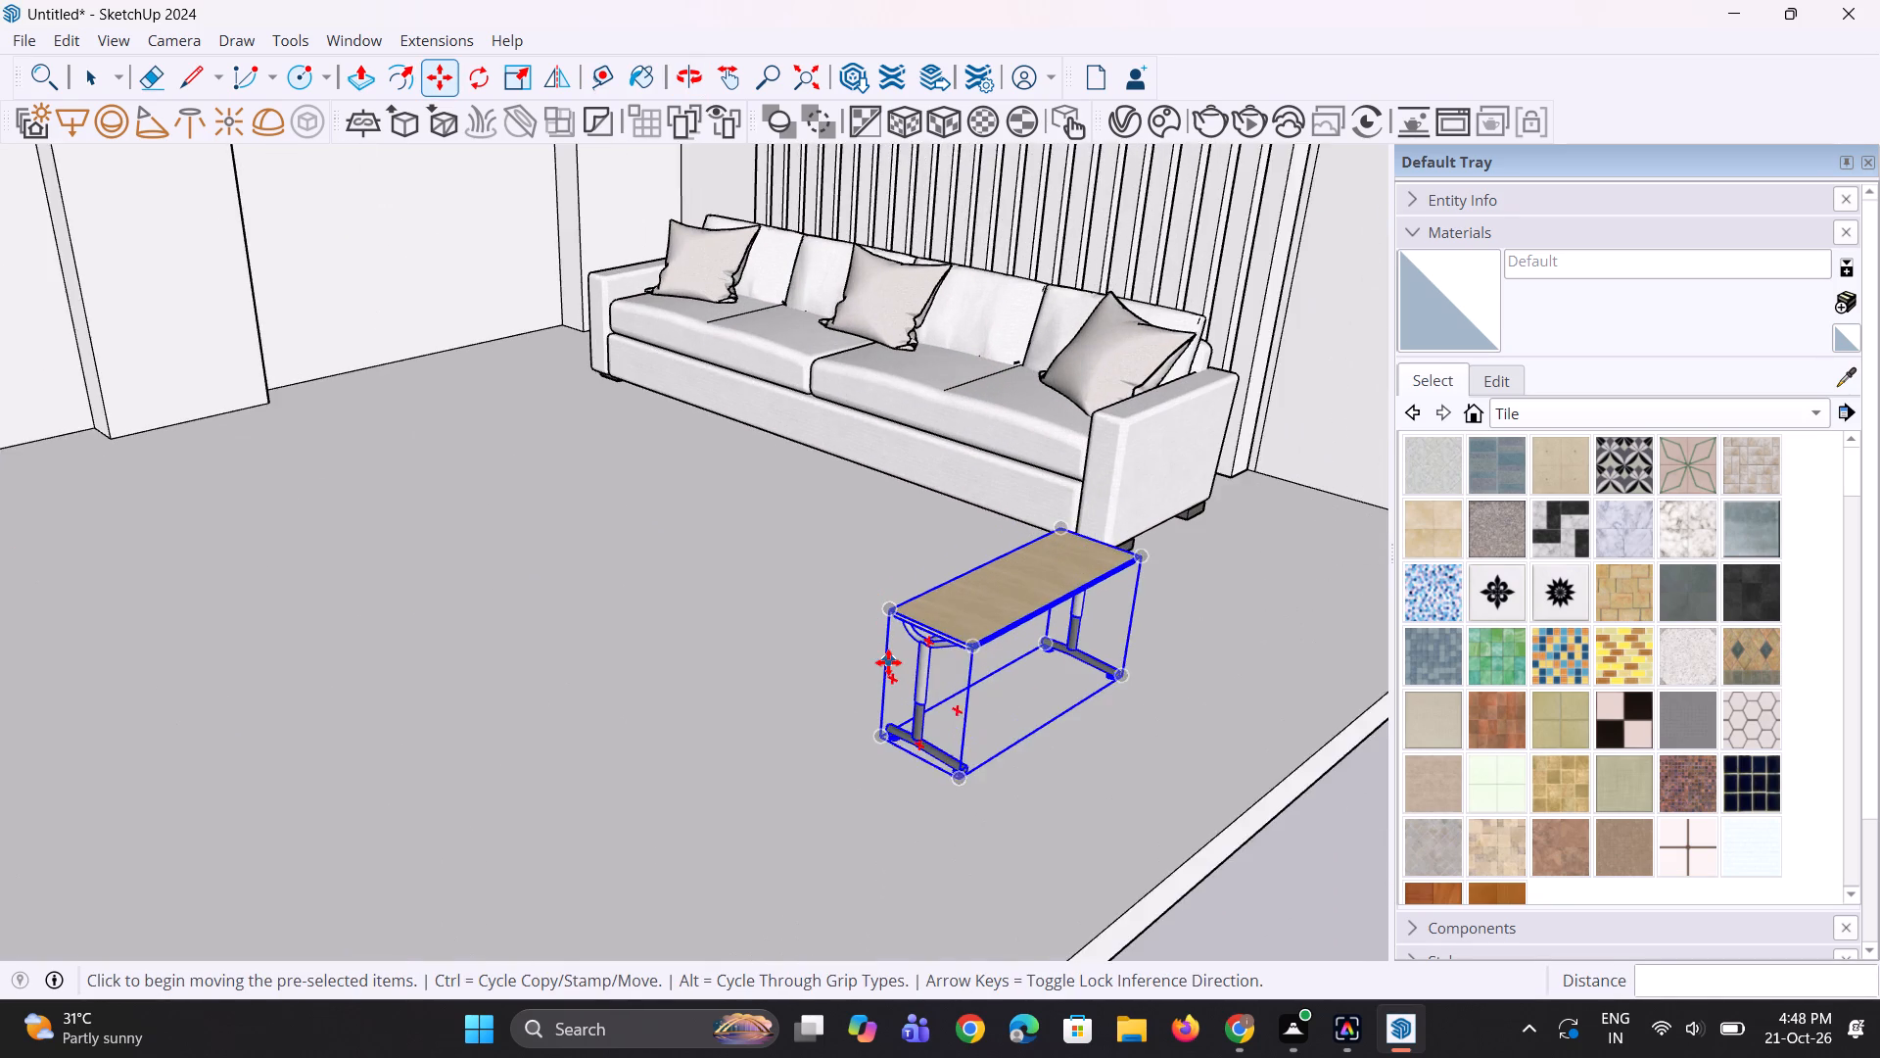
scroll(888, 662, up, 2)
key(s)
scroll(890, 644, up, 3)
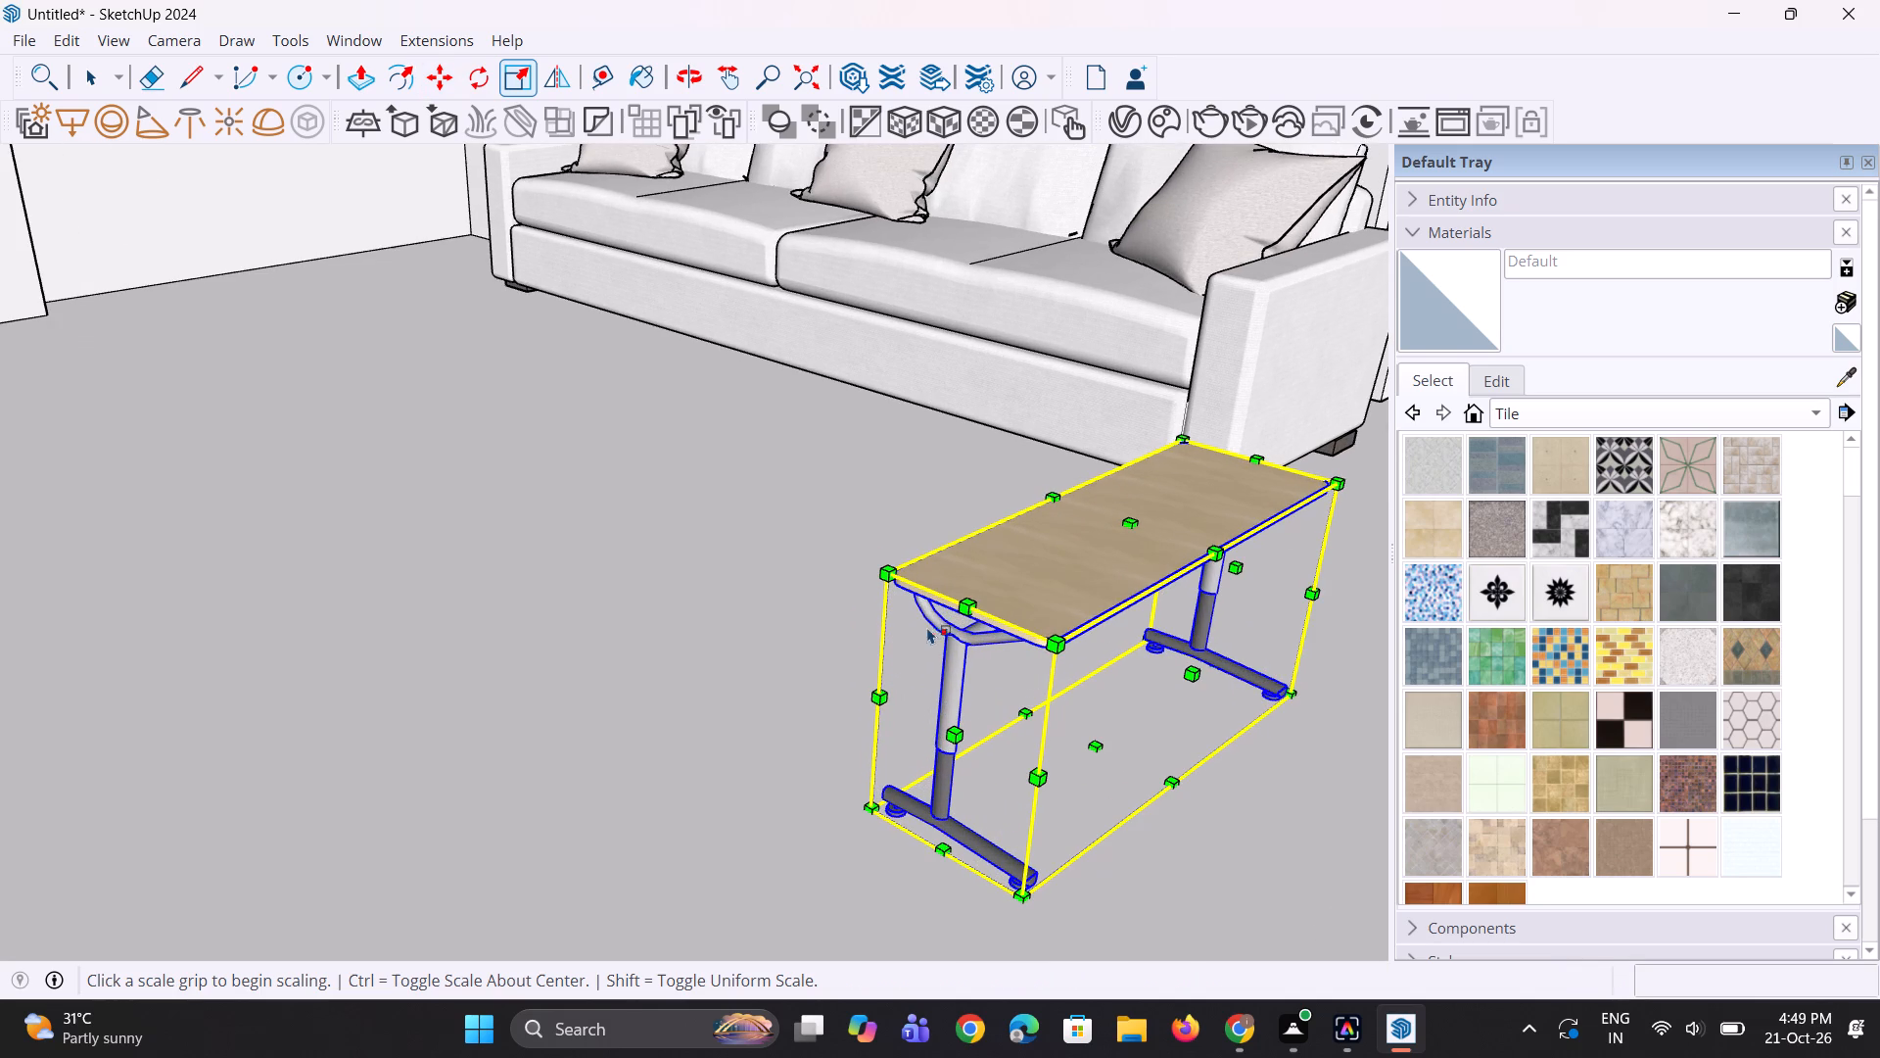
click(976, 609)
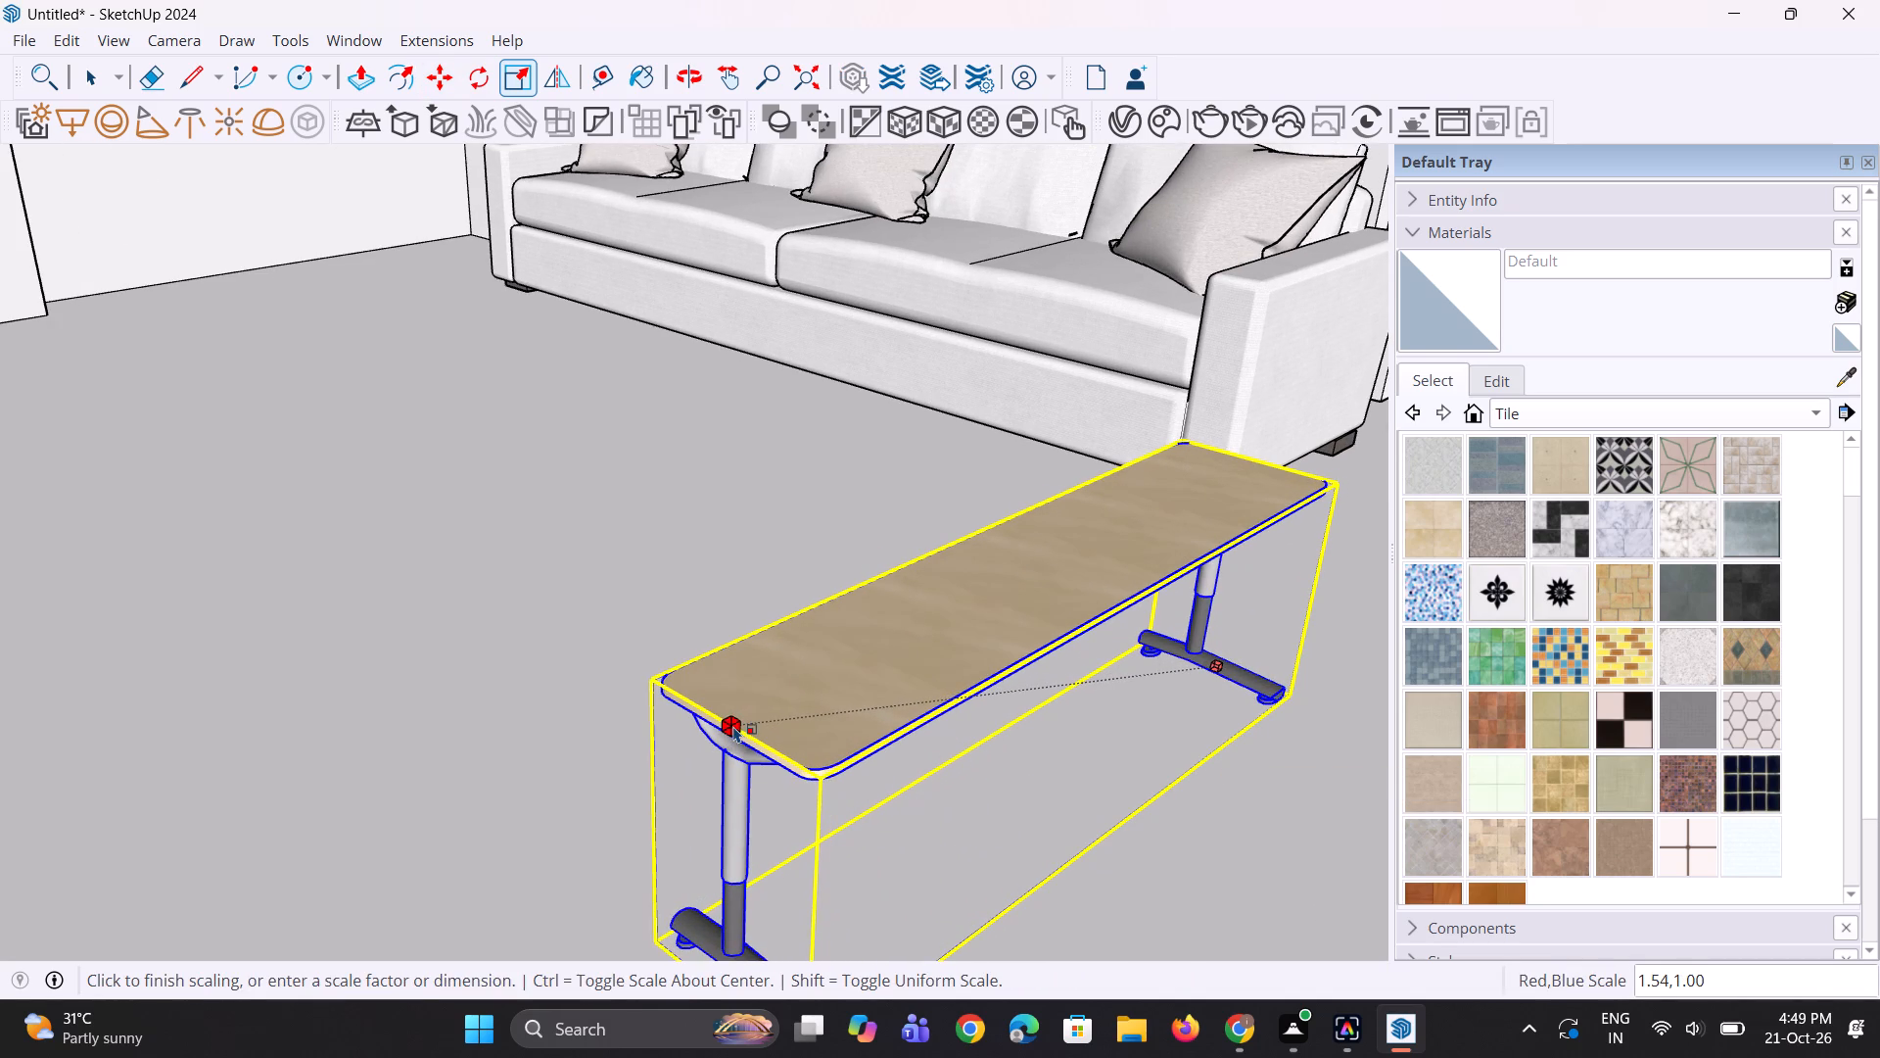
click(733, 726)
scroll(711, 649, down, 10)
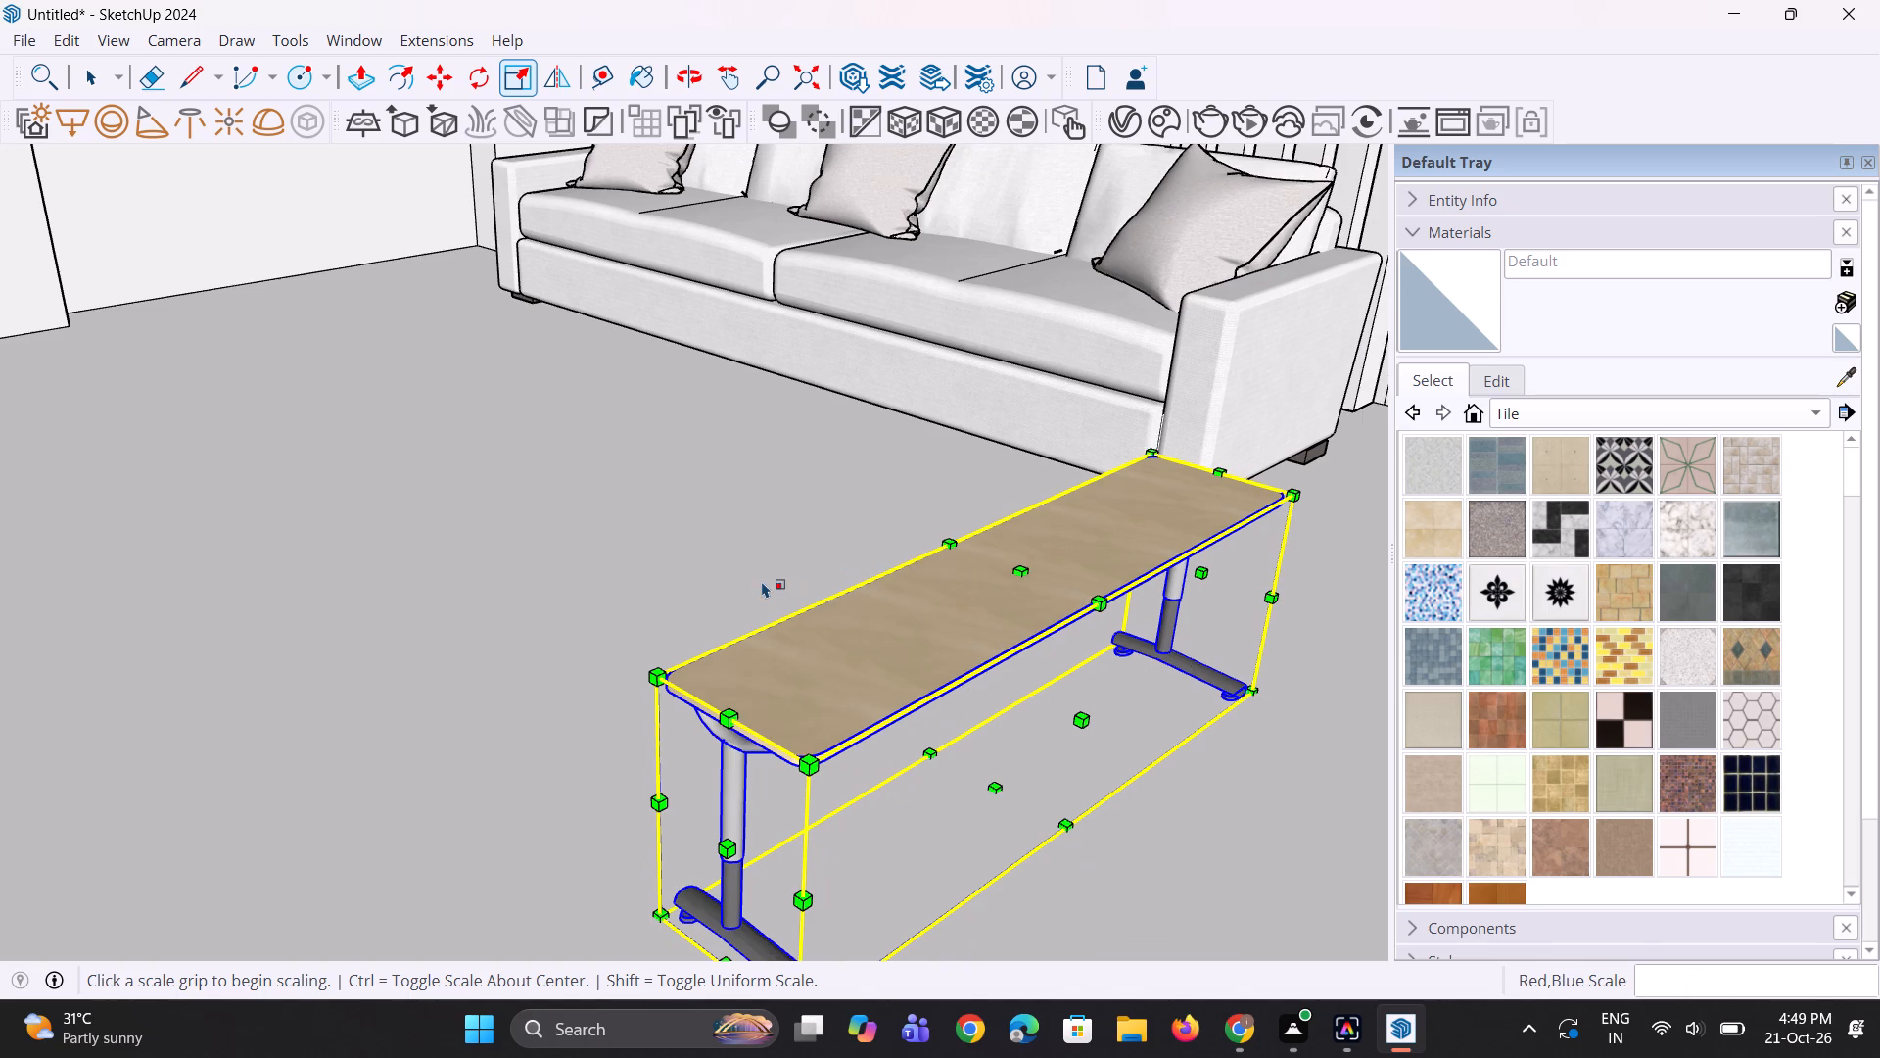
scroll(416, 692, down, 8)
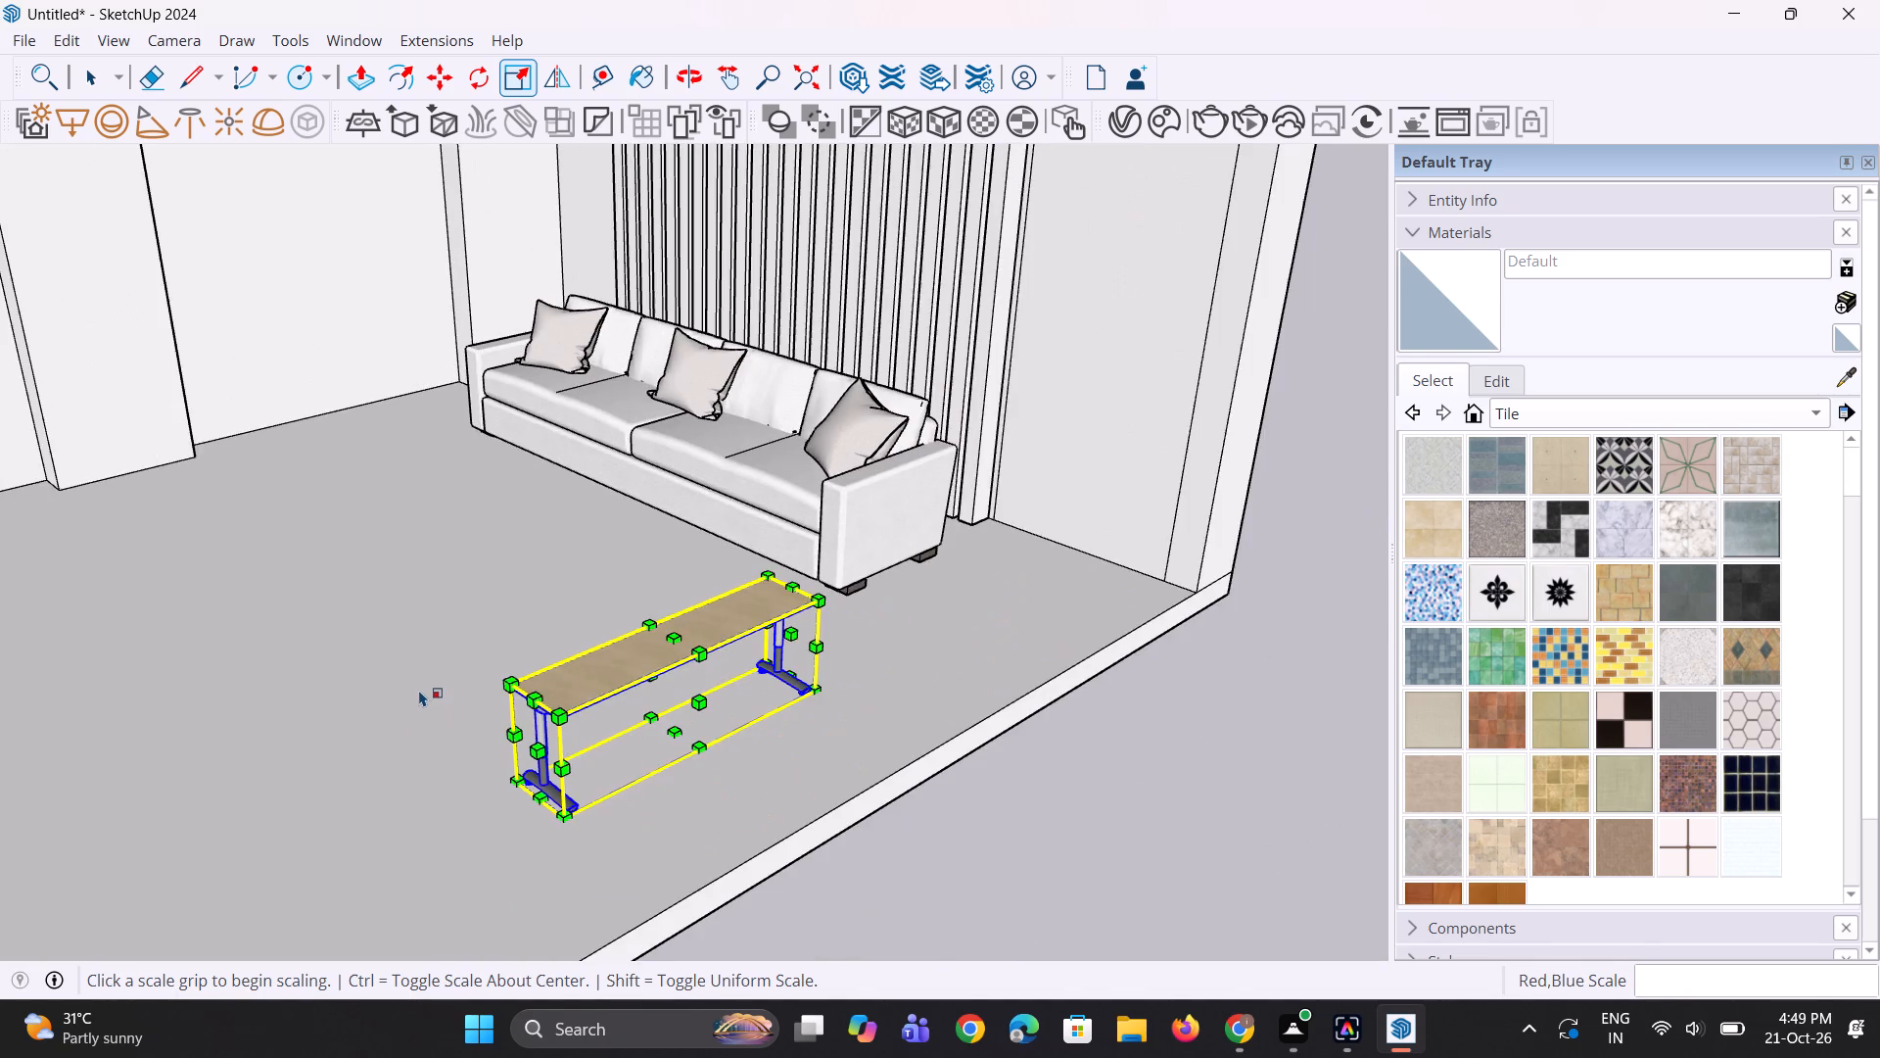
middle_drag(455, 713, 634, 756)
key(space)
key(space)
key(space)
click(1280, 779)
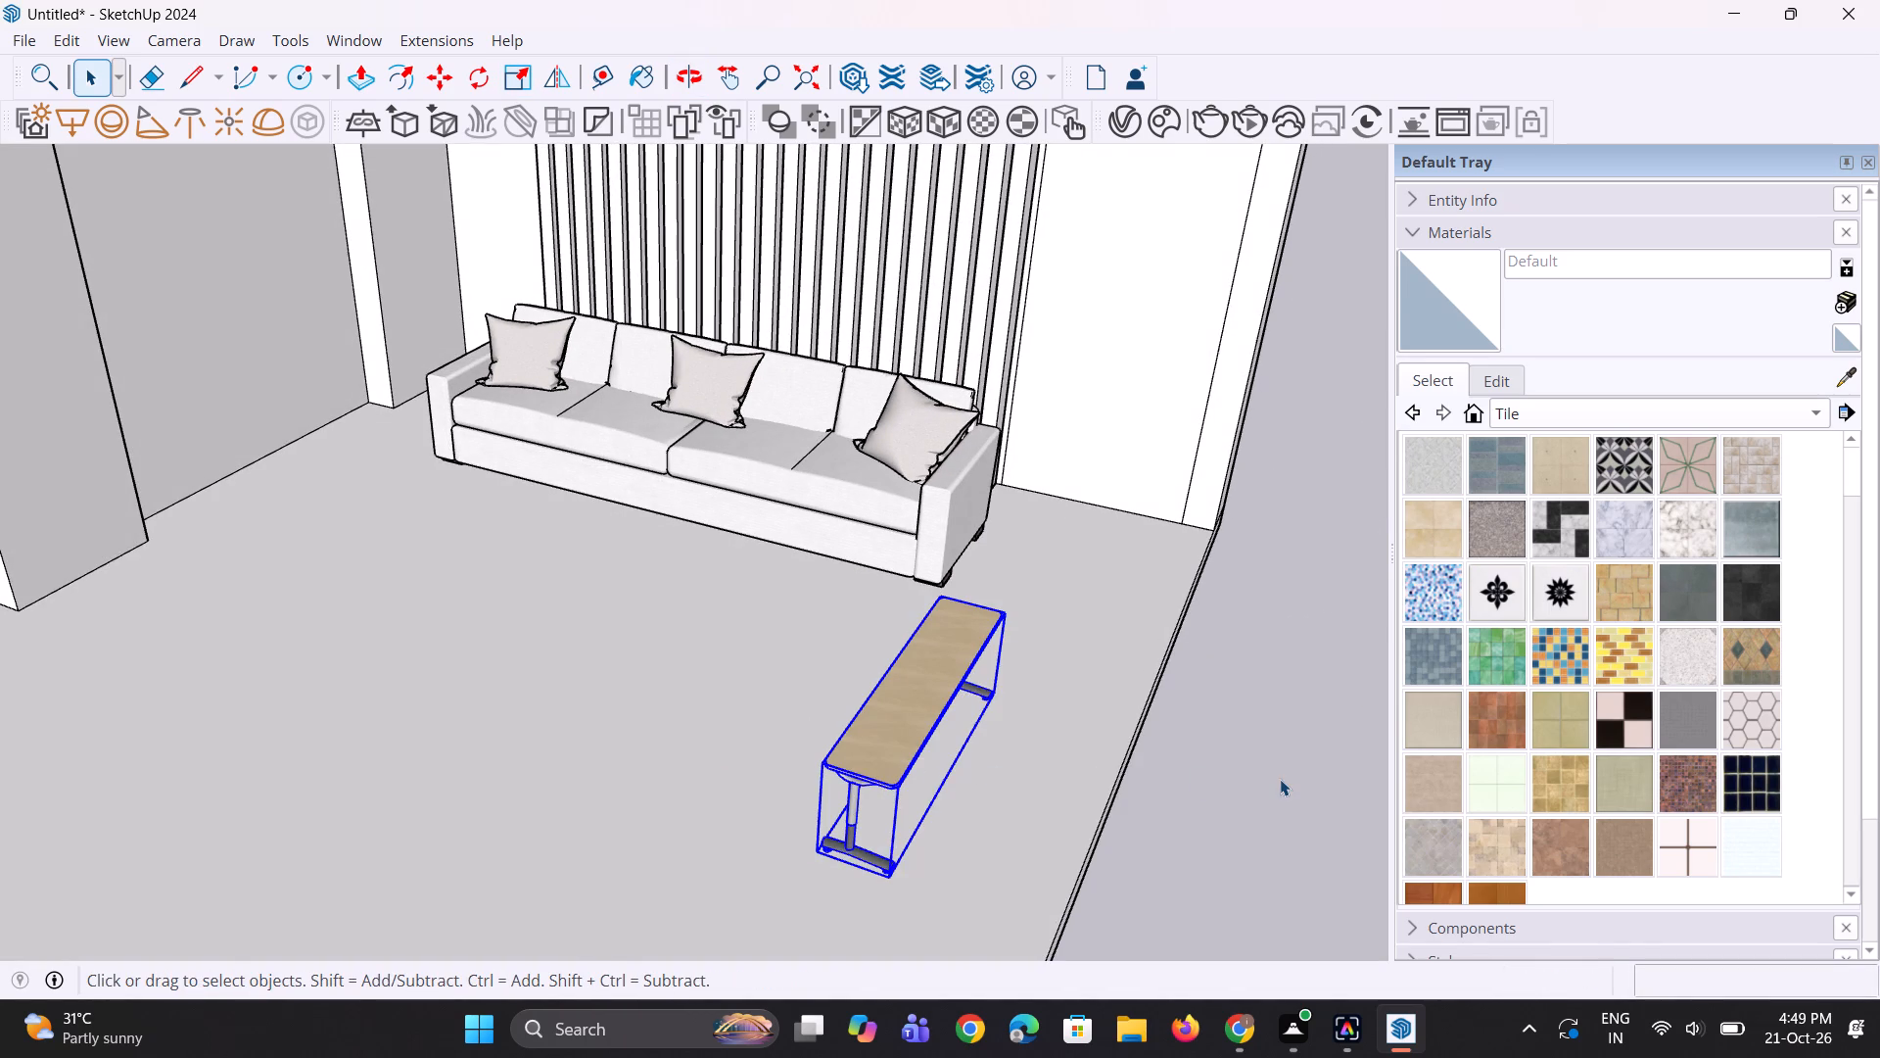
Examine the table's proportions against the sofa and the whole hall from above and from the open side.
scroll(877, 685, down, 4)
middle_drag(801, 792, 985, 808)
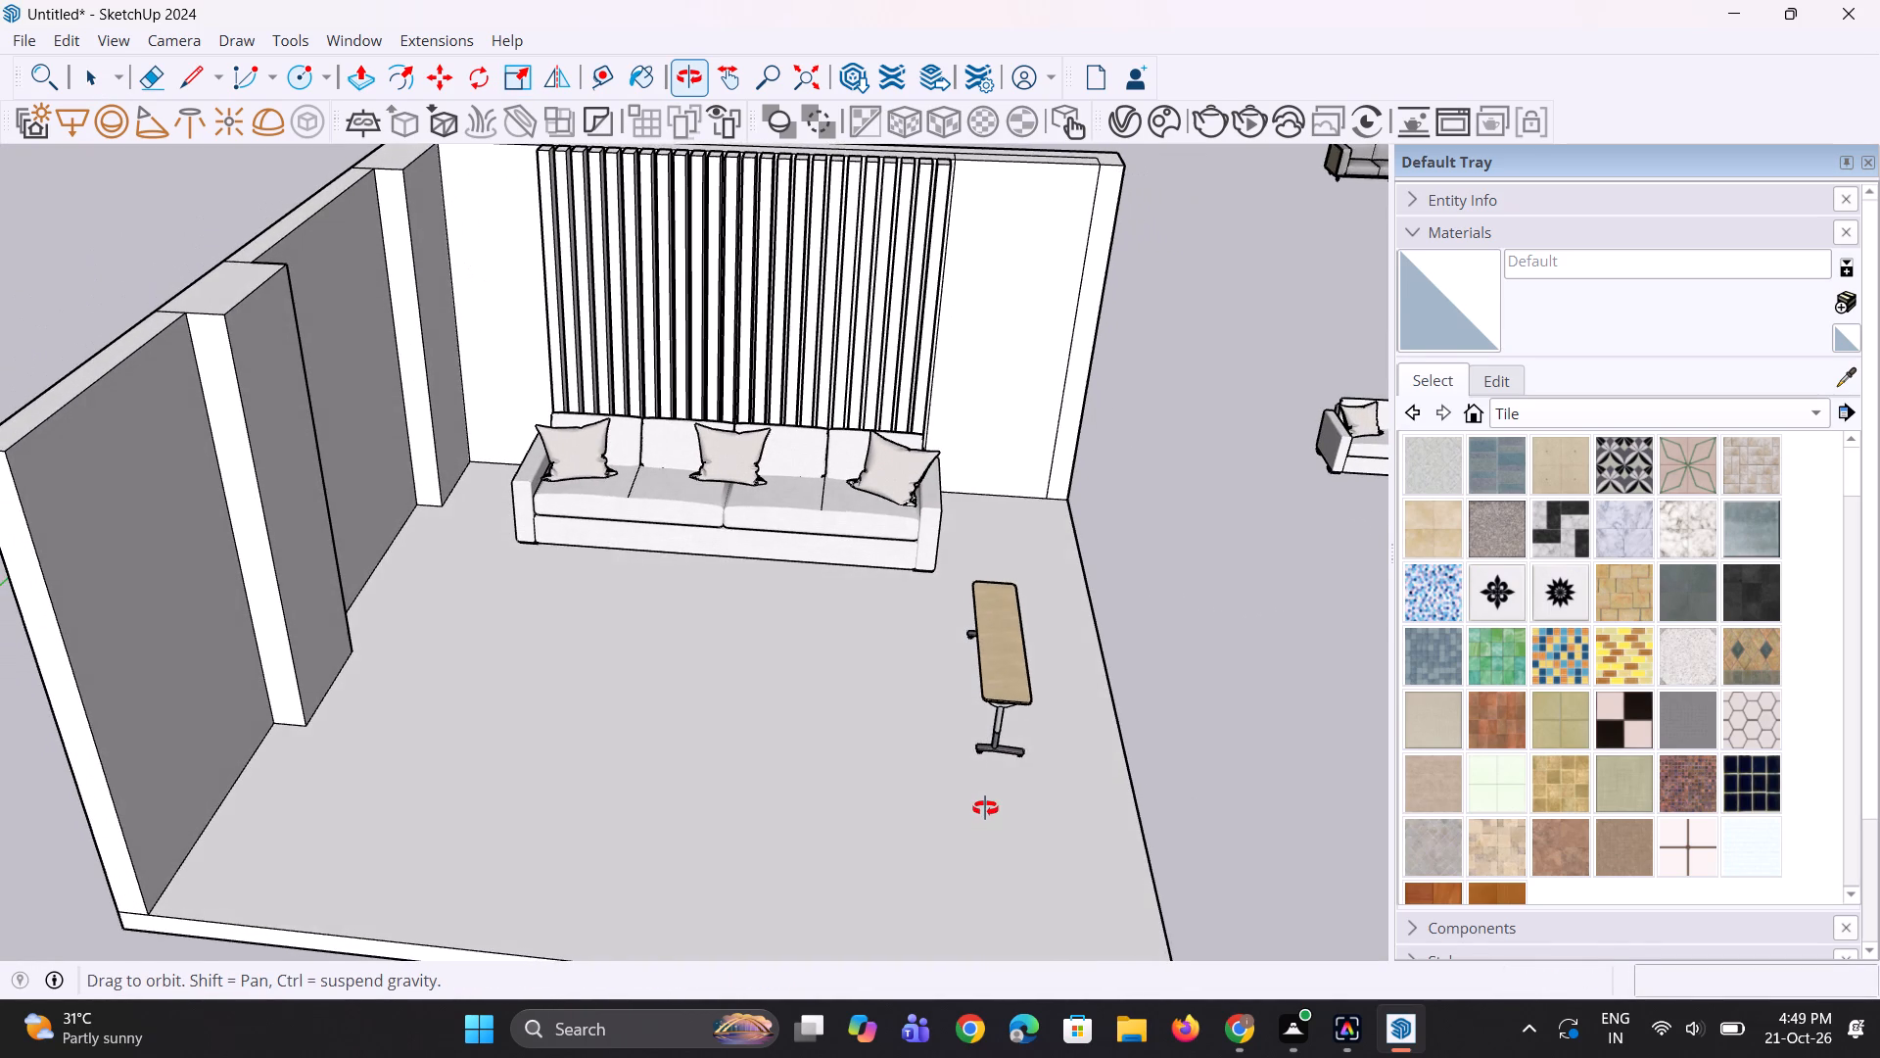
middle_drag(985, 808, 985, 797)
scroll(789, 589, down, 5)
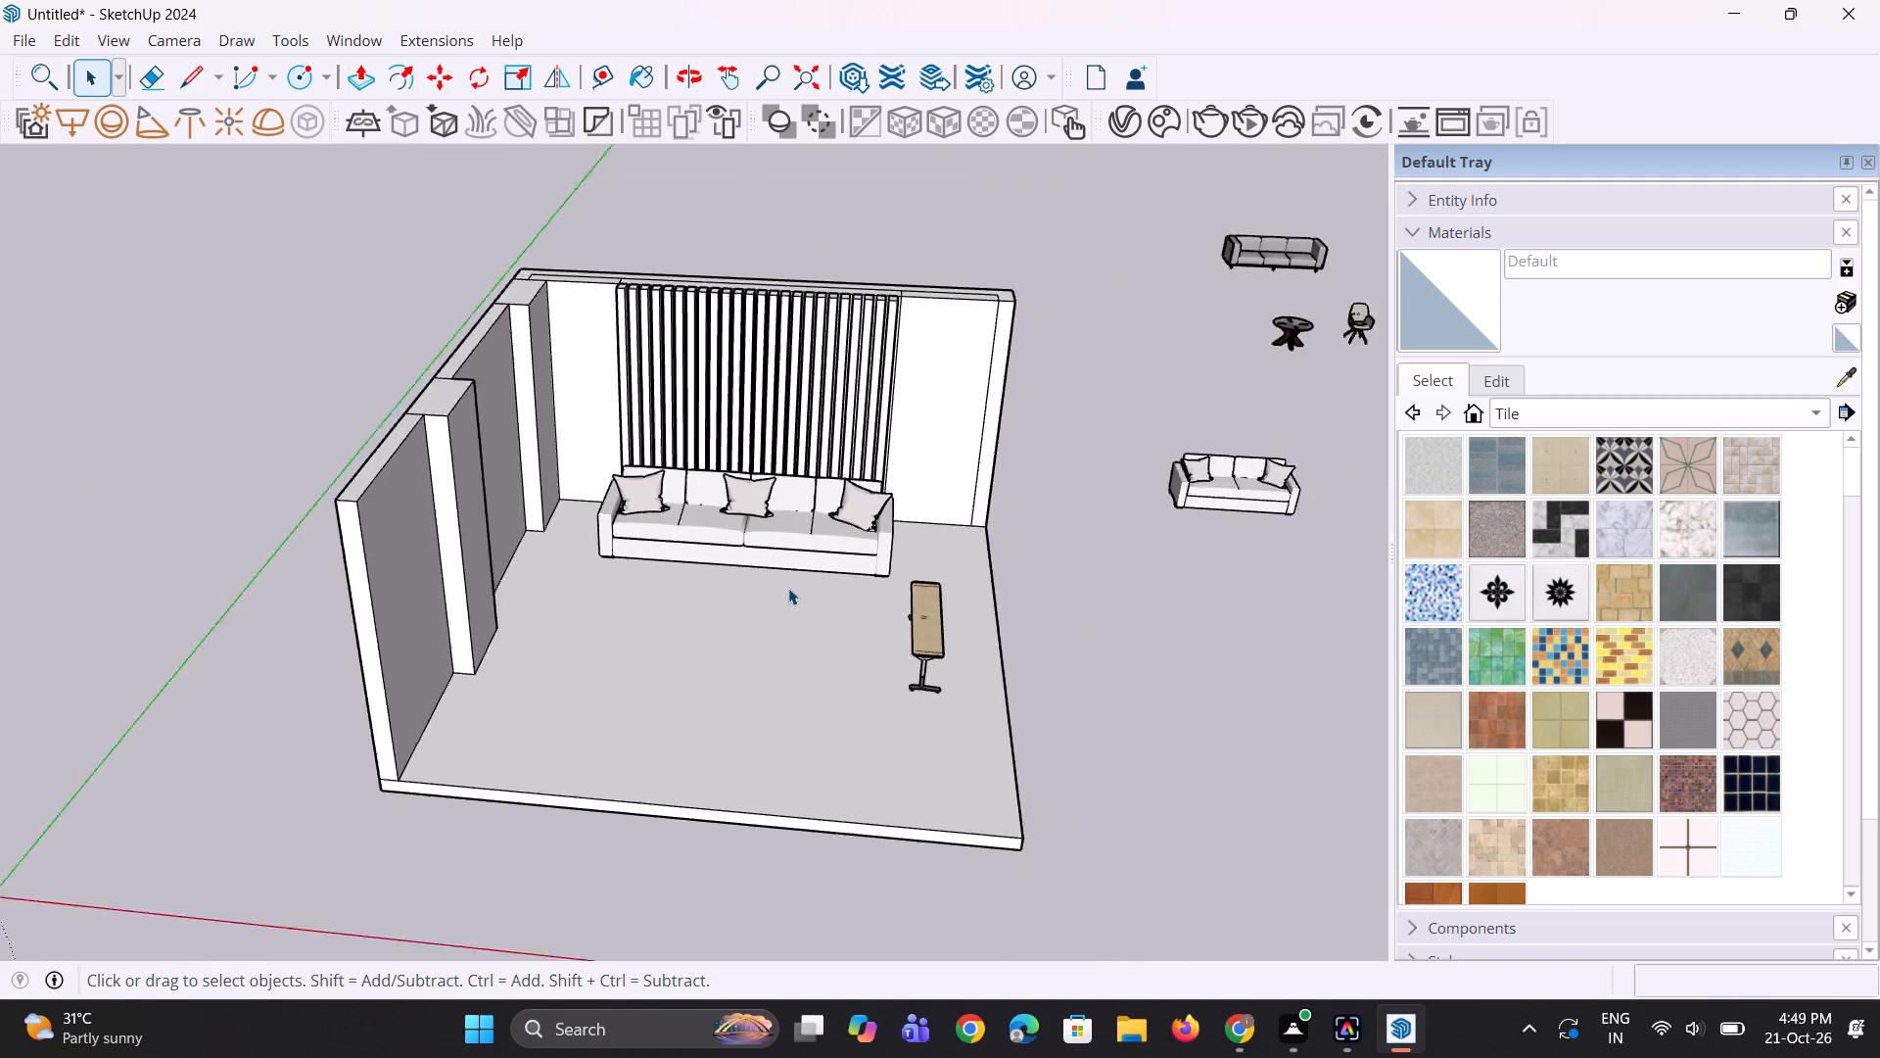
scroll(788, 588, down, 2)
middle_drag(918, 651, 547, 545)
scroll(673, 581, up, 6)
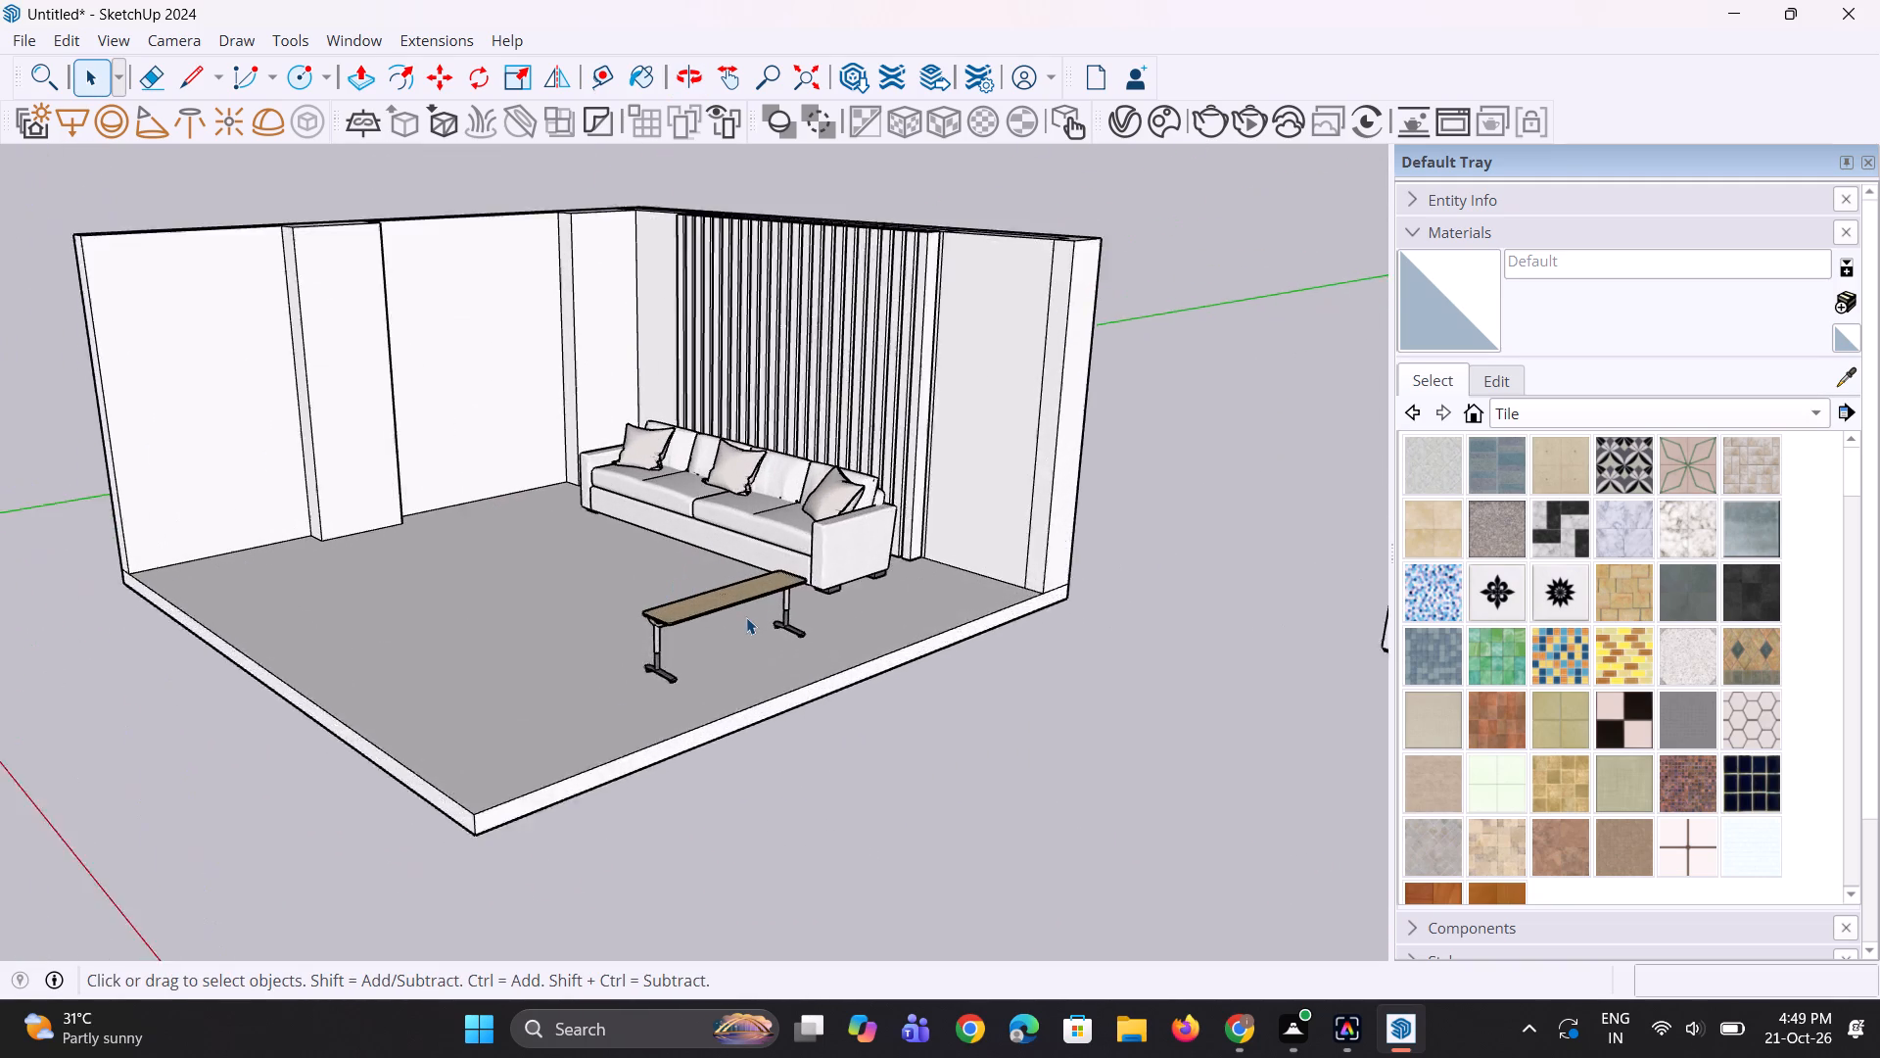
Scale the table wider across its short side, extending its long edge toward the hall's open side.
scroll(746, 617, up, 2)
click(698, 598)
middle_drag(626, 674, 695, 782)
scroll(779, 704, up, 3)
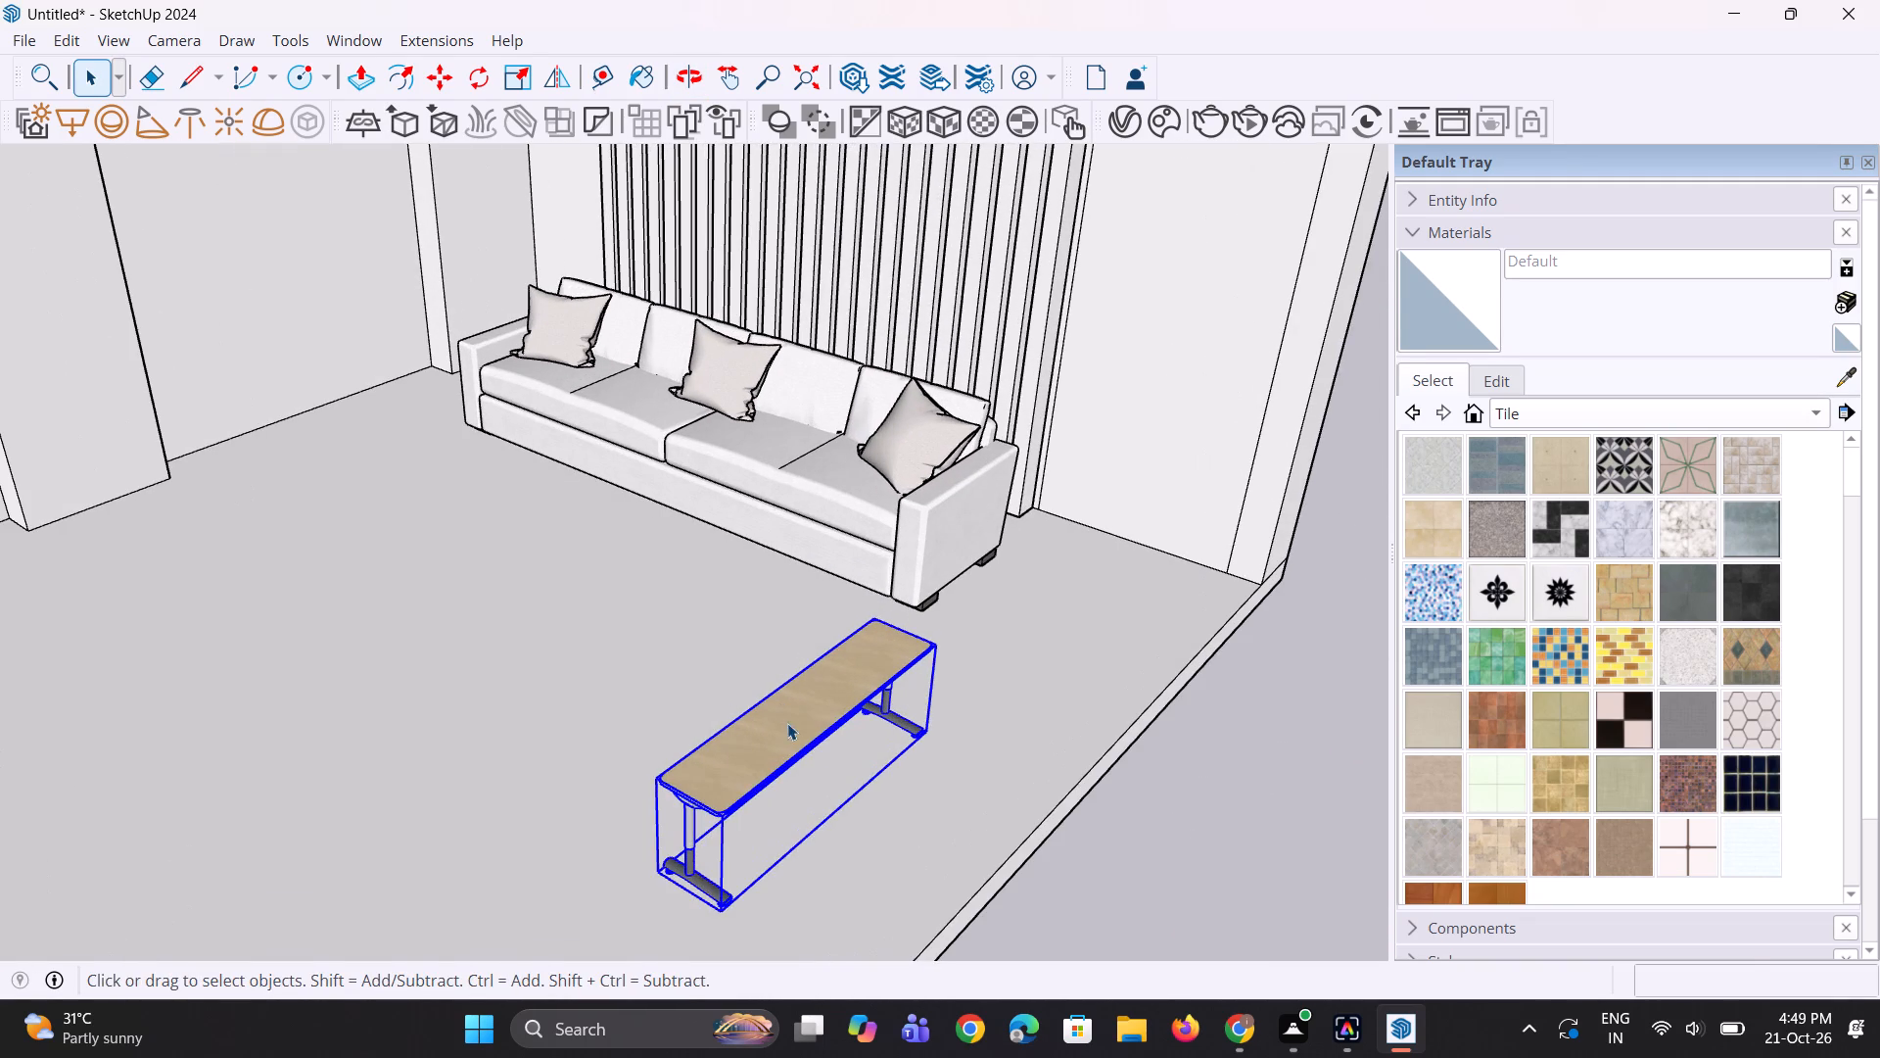
key(s)
scroll(842, 735, up, 2)
click(841, 710)
click(843, 718)
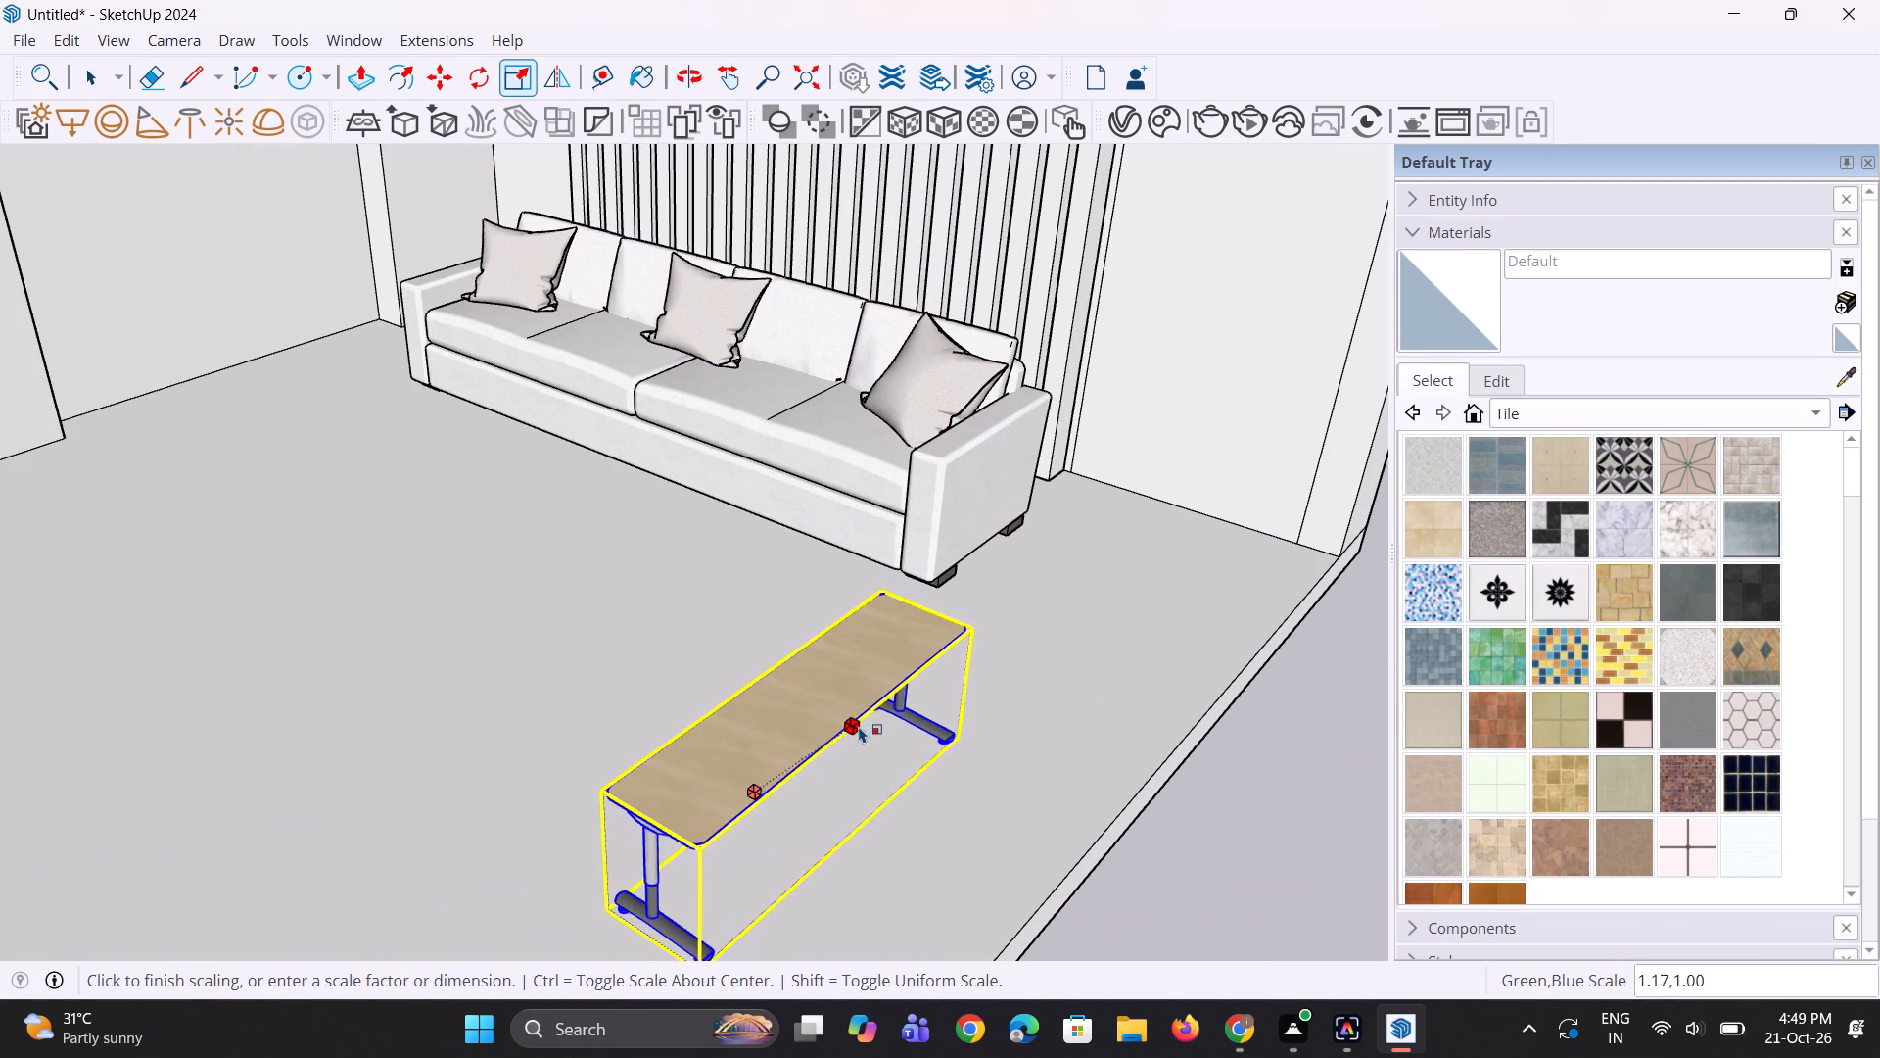
click(924, 752)
scroll(889, 673, down, 5)
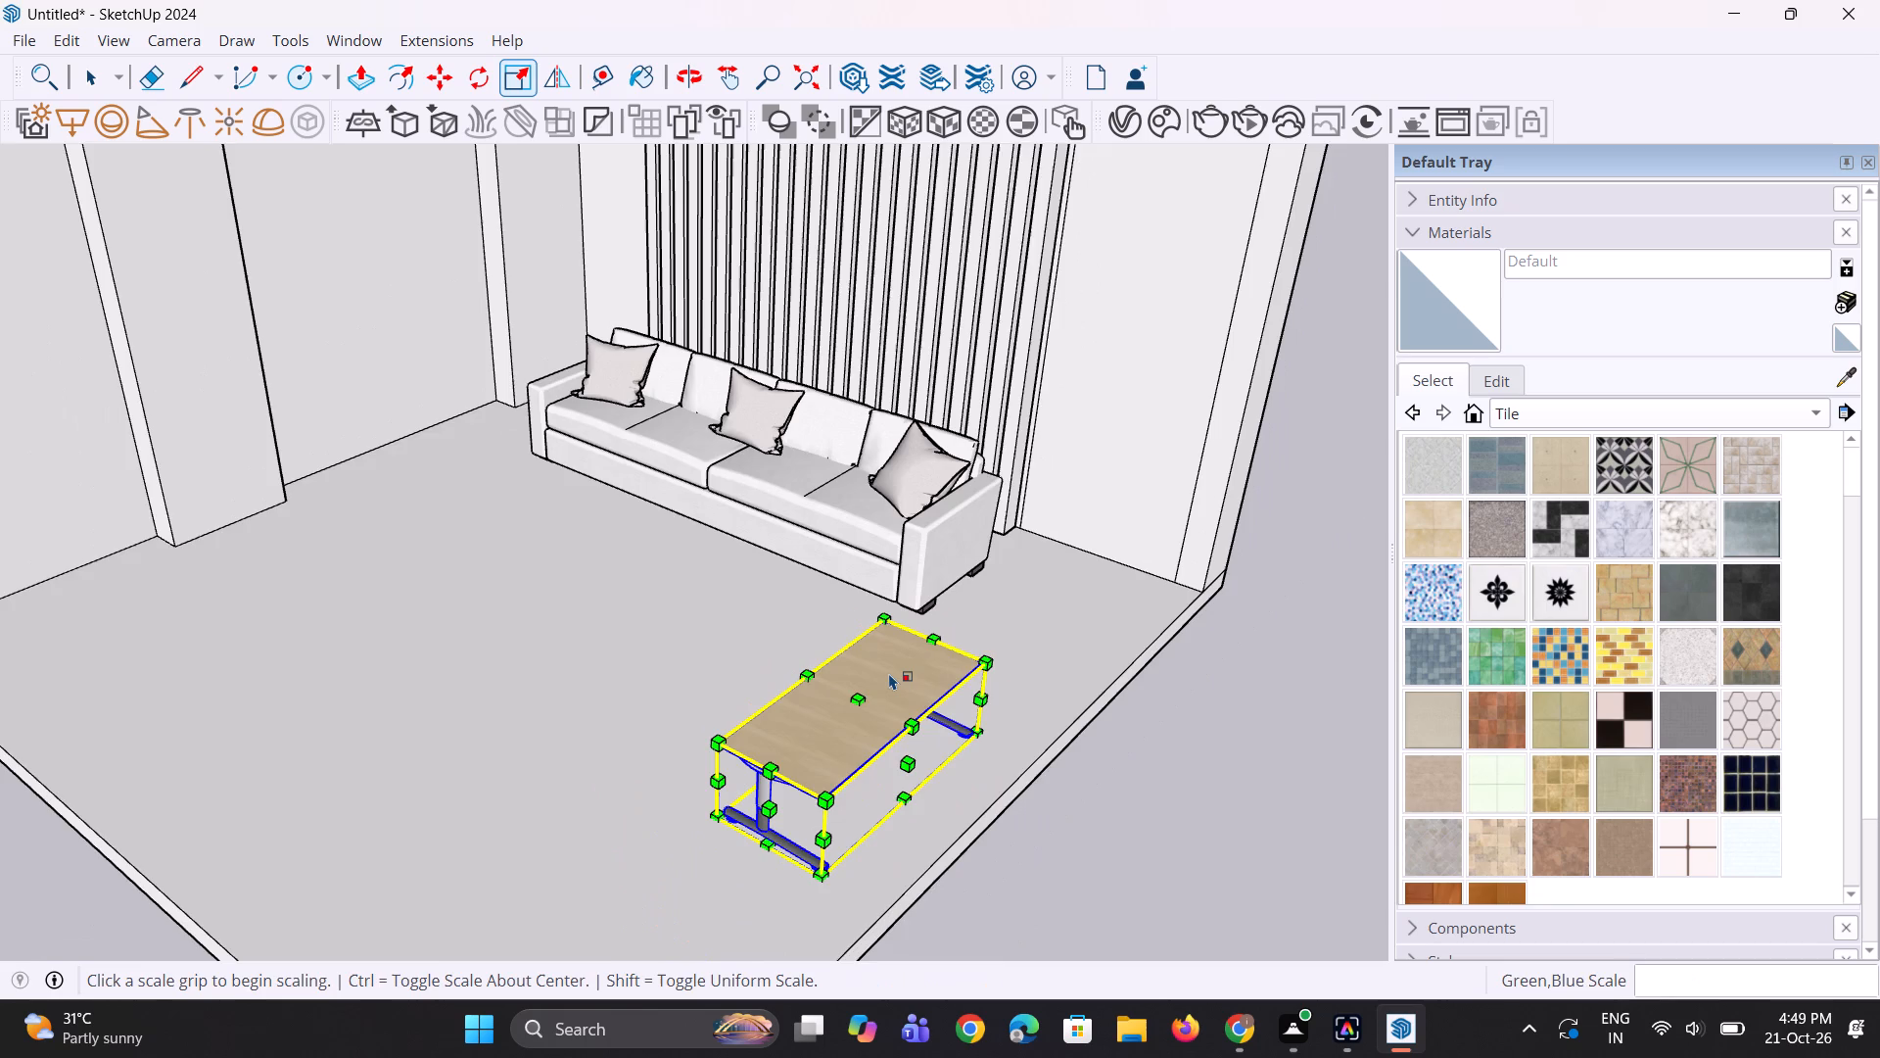
scroll(889, 673, down, 4)
key(space)
key(space)
click(1130, 720)
key(space)
Stretch the table further along its length, pulling the end that faces away from the sofa outward.
scroll(898, 703, down, 2)
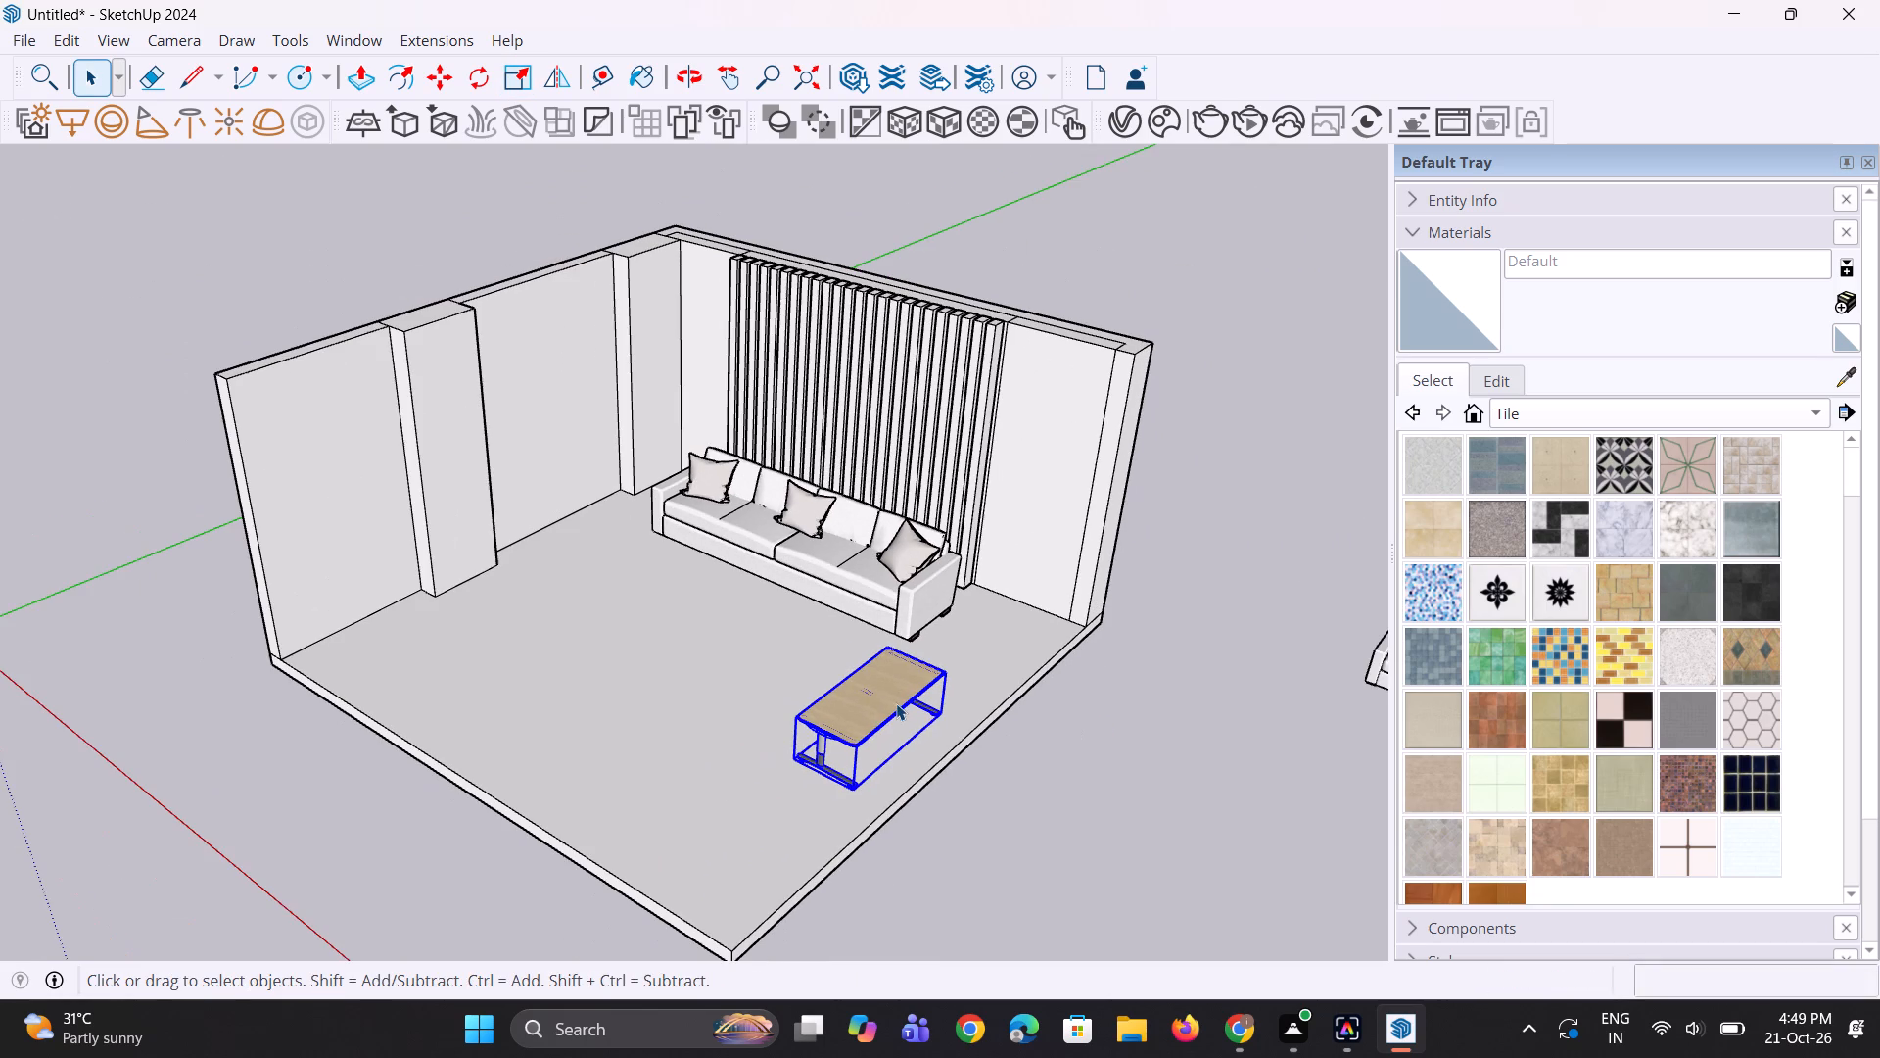
scroll(874, 703, up, 2)
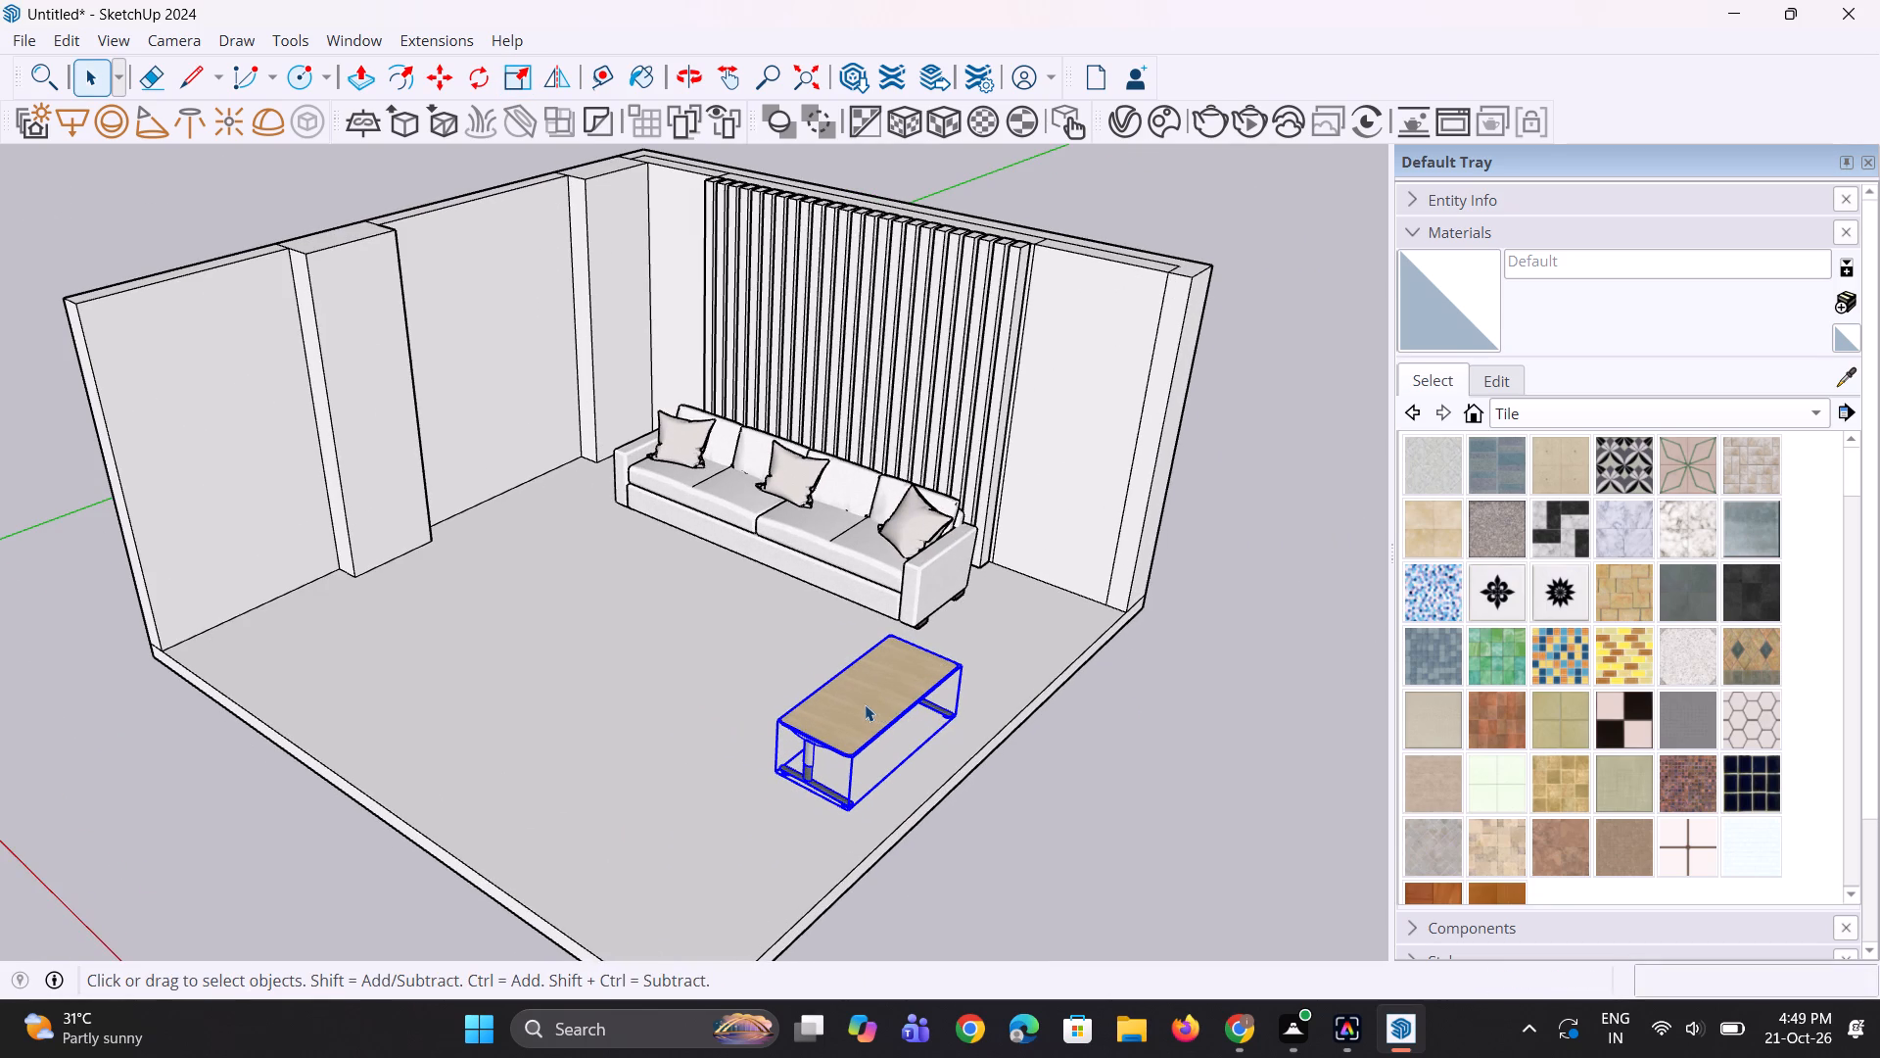
scroll(865, 704, up, 3)
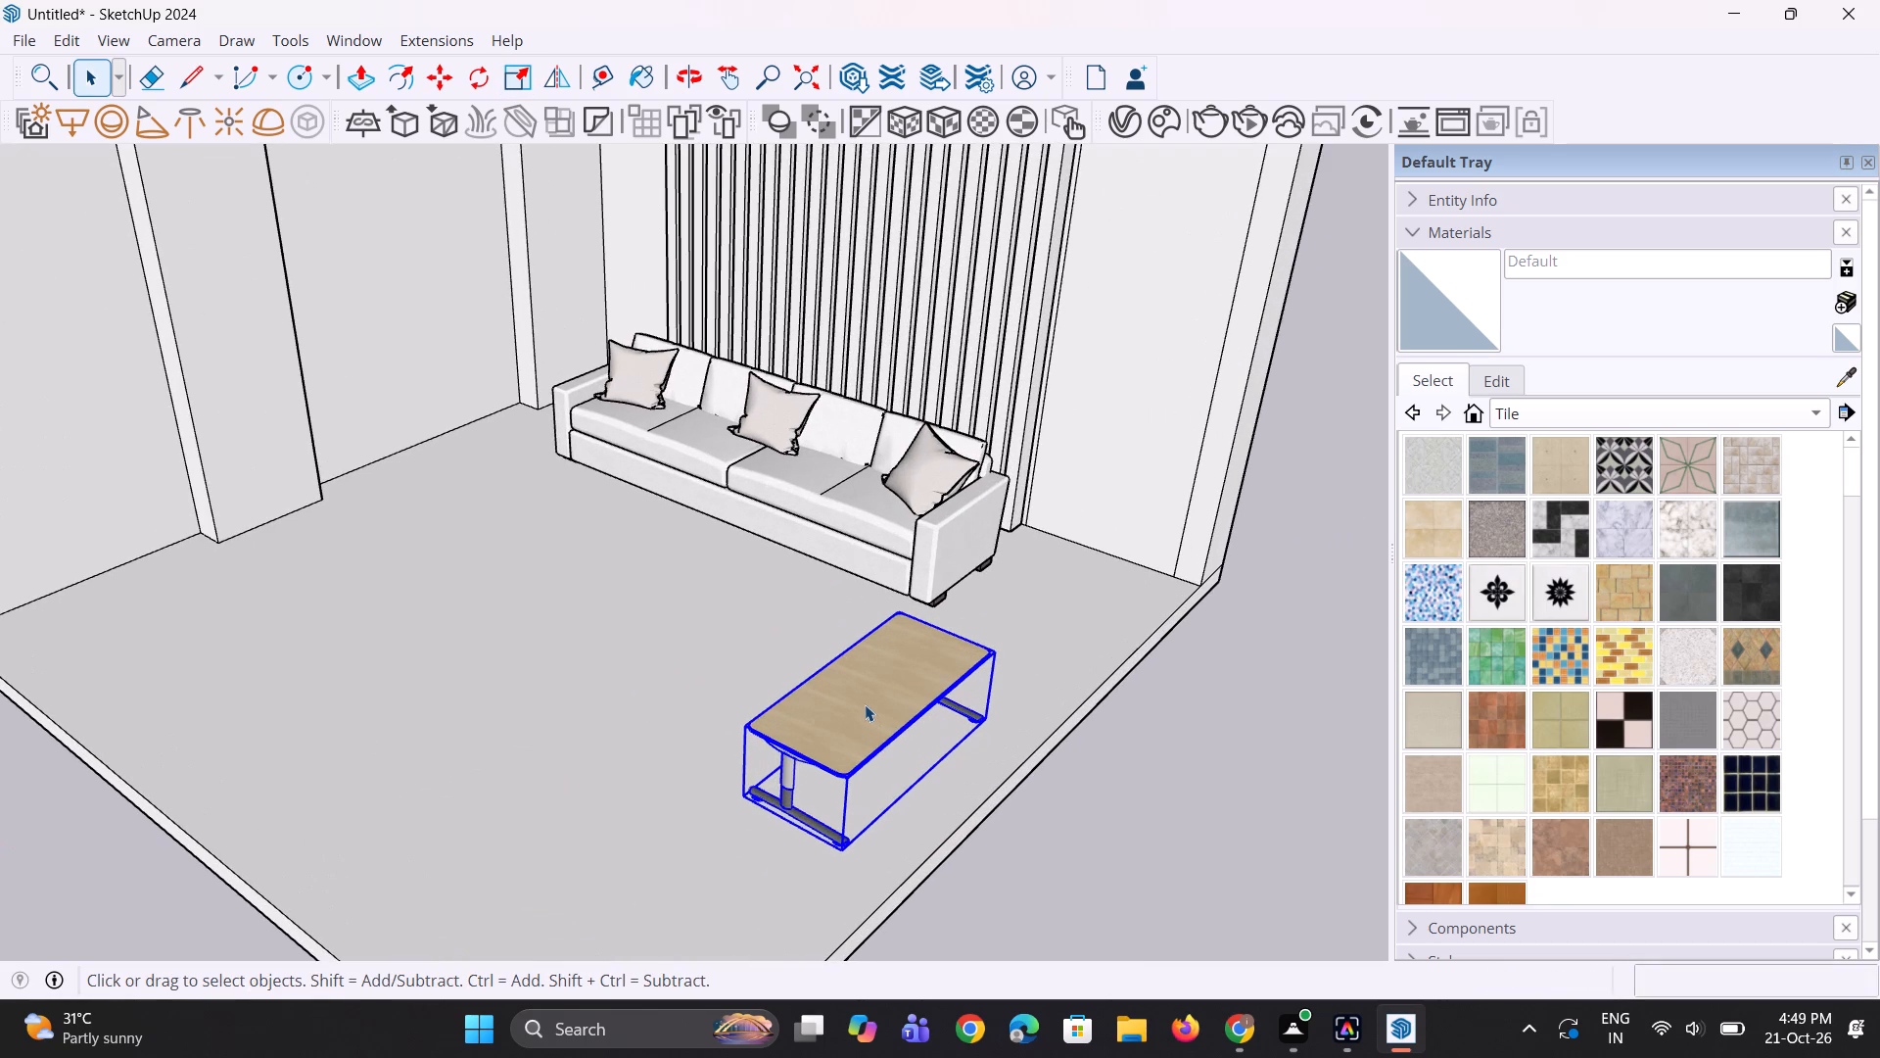
scroll(865, 704, up, 1)
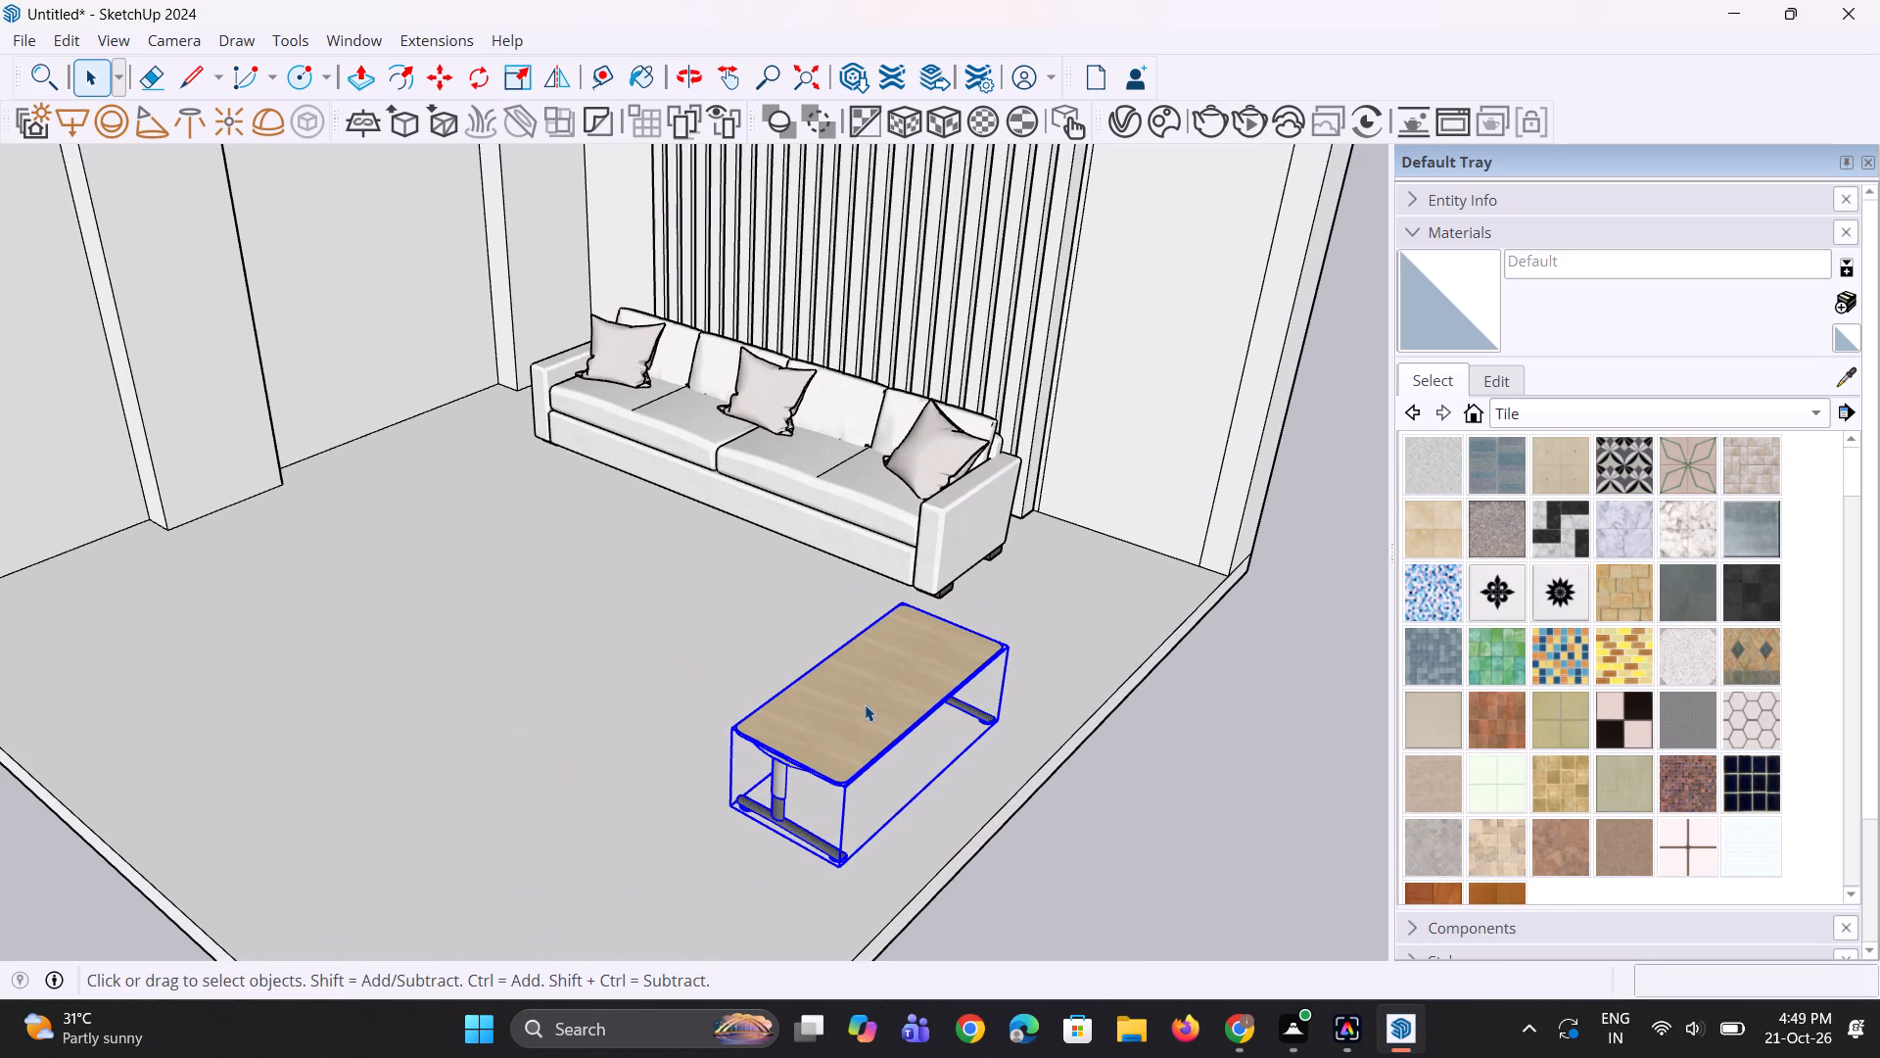
scroll(863, 714, up, 2)
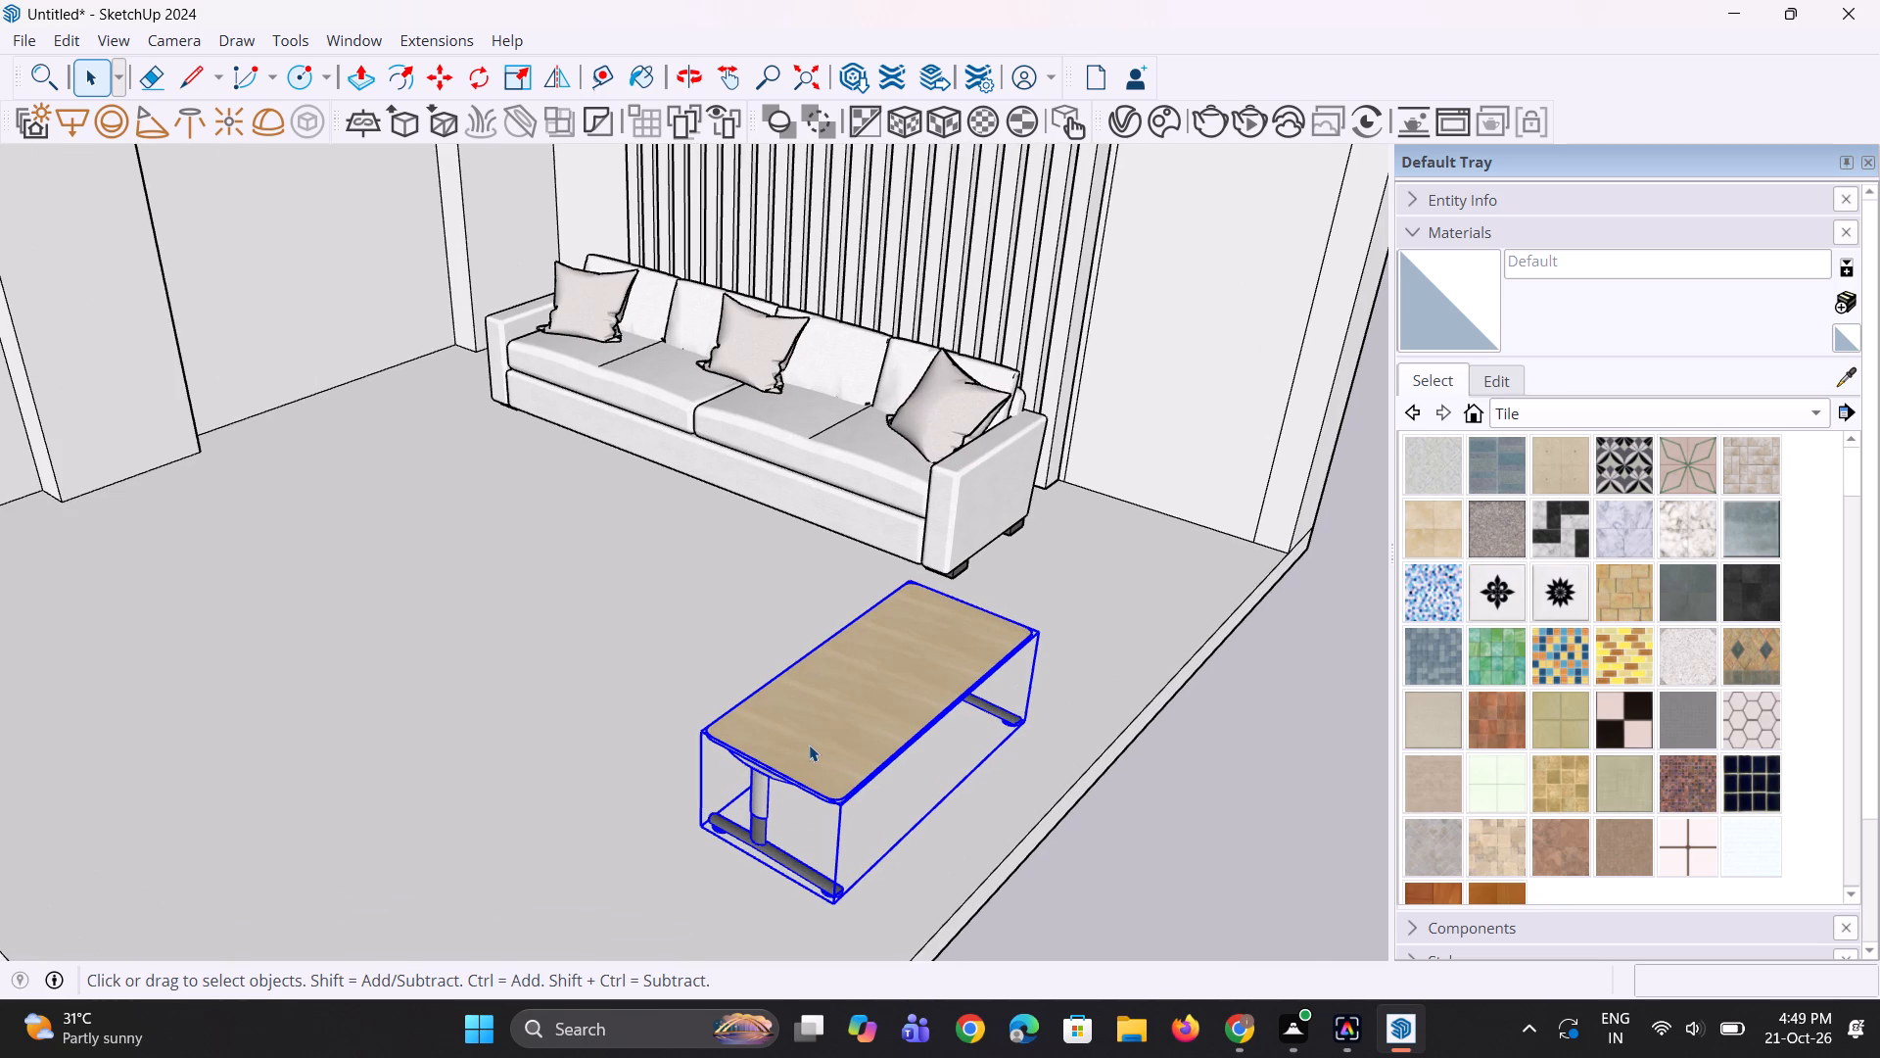
key(s)
click(773, 814)
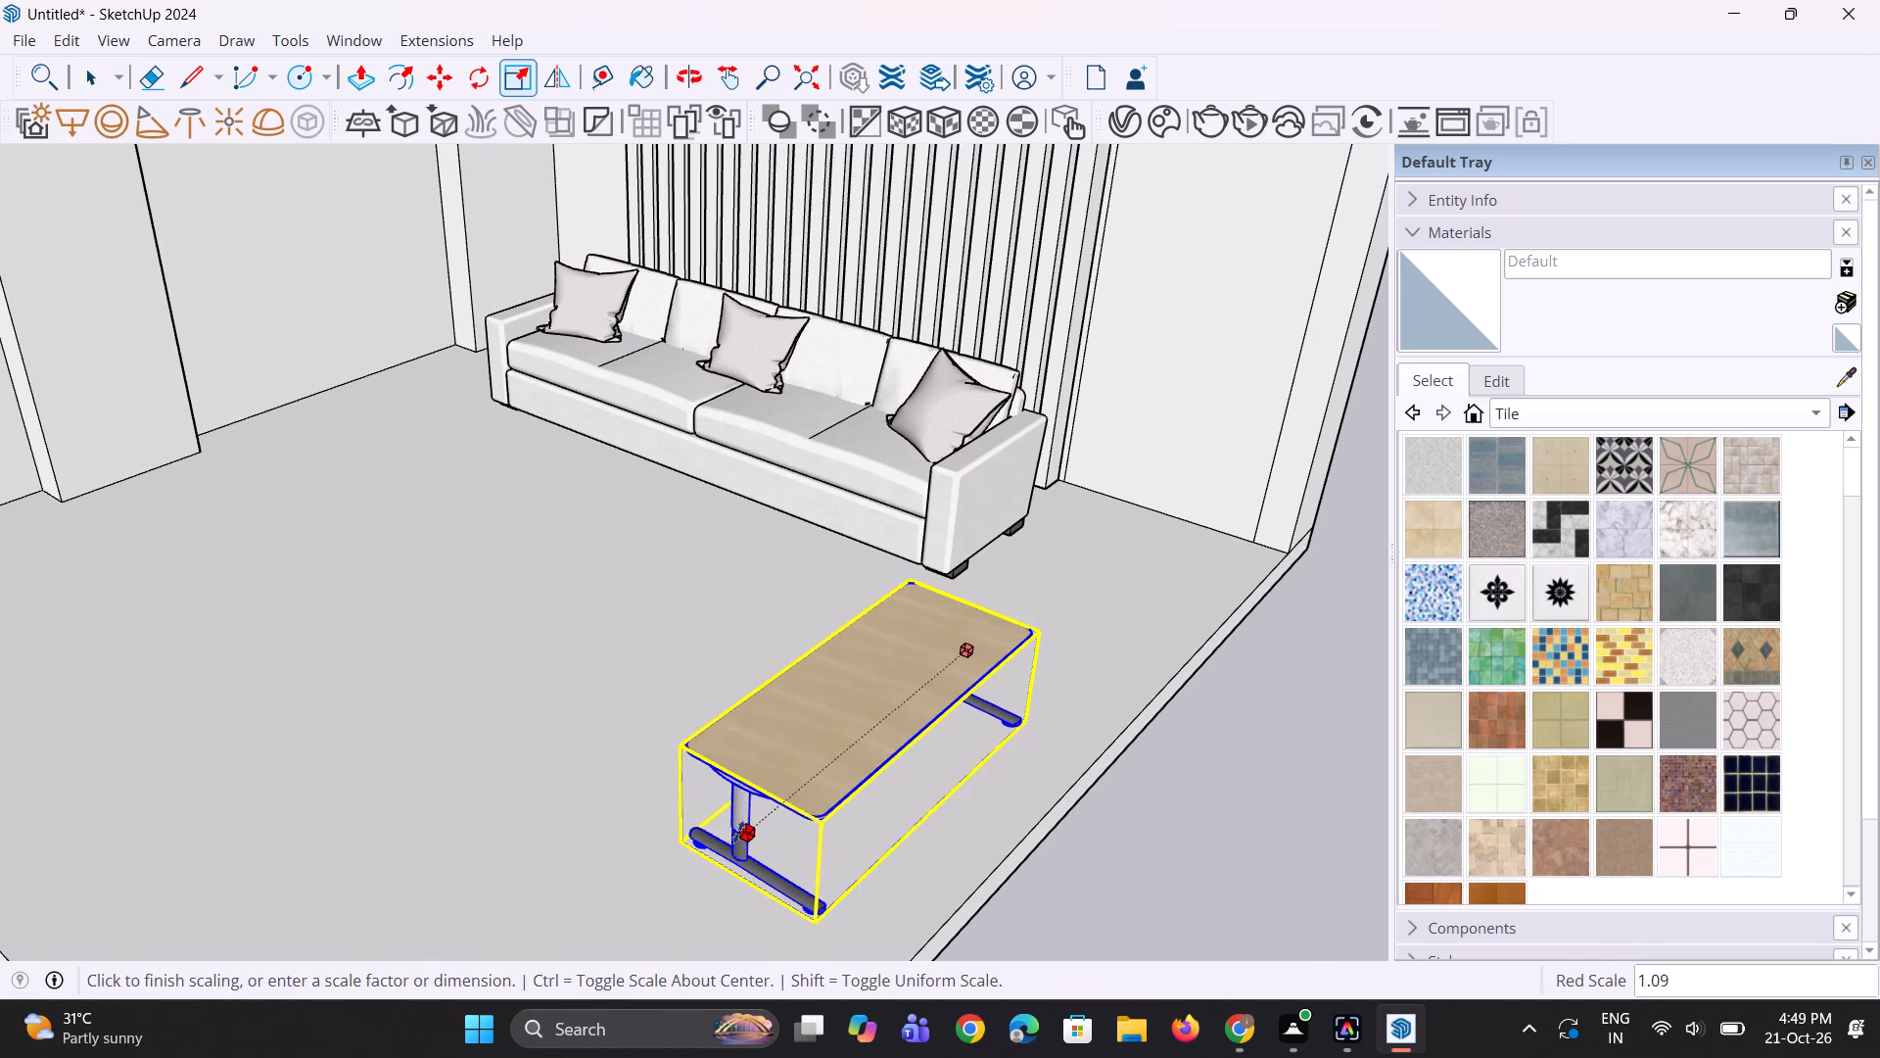
click(601, 896)
scroll(709, 660, down, 5)
scroll(701, 700, up, 1)
middle_drag(727, 725, 732, 731)
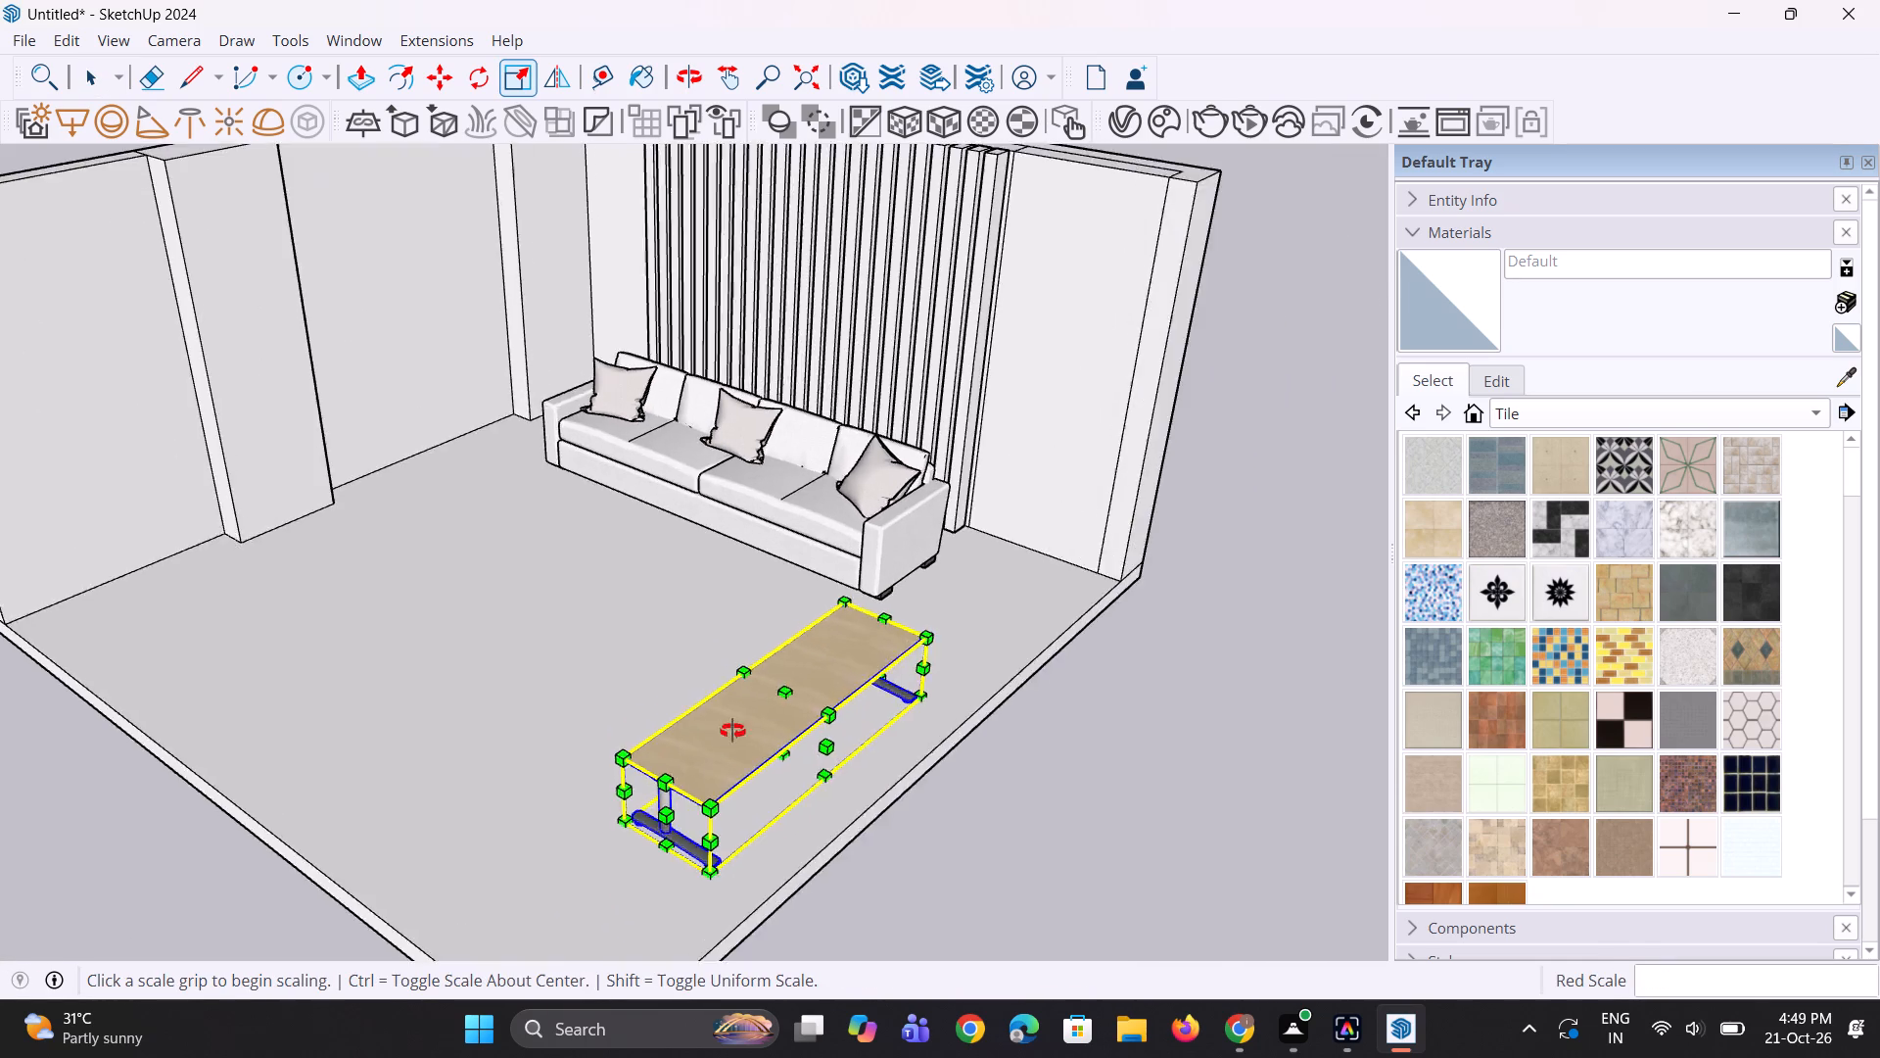
Deselect the table and examine its stretched proportions against the sofa and hall from above and from the open side.
middle_drag(732, 731, 879, 829)
click(1154, 860)
scroll(895, 725, down, 4)
key(space)
key(space)
click(1028, 746)
key(space)
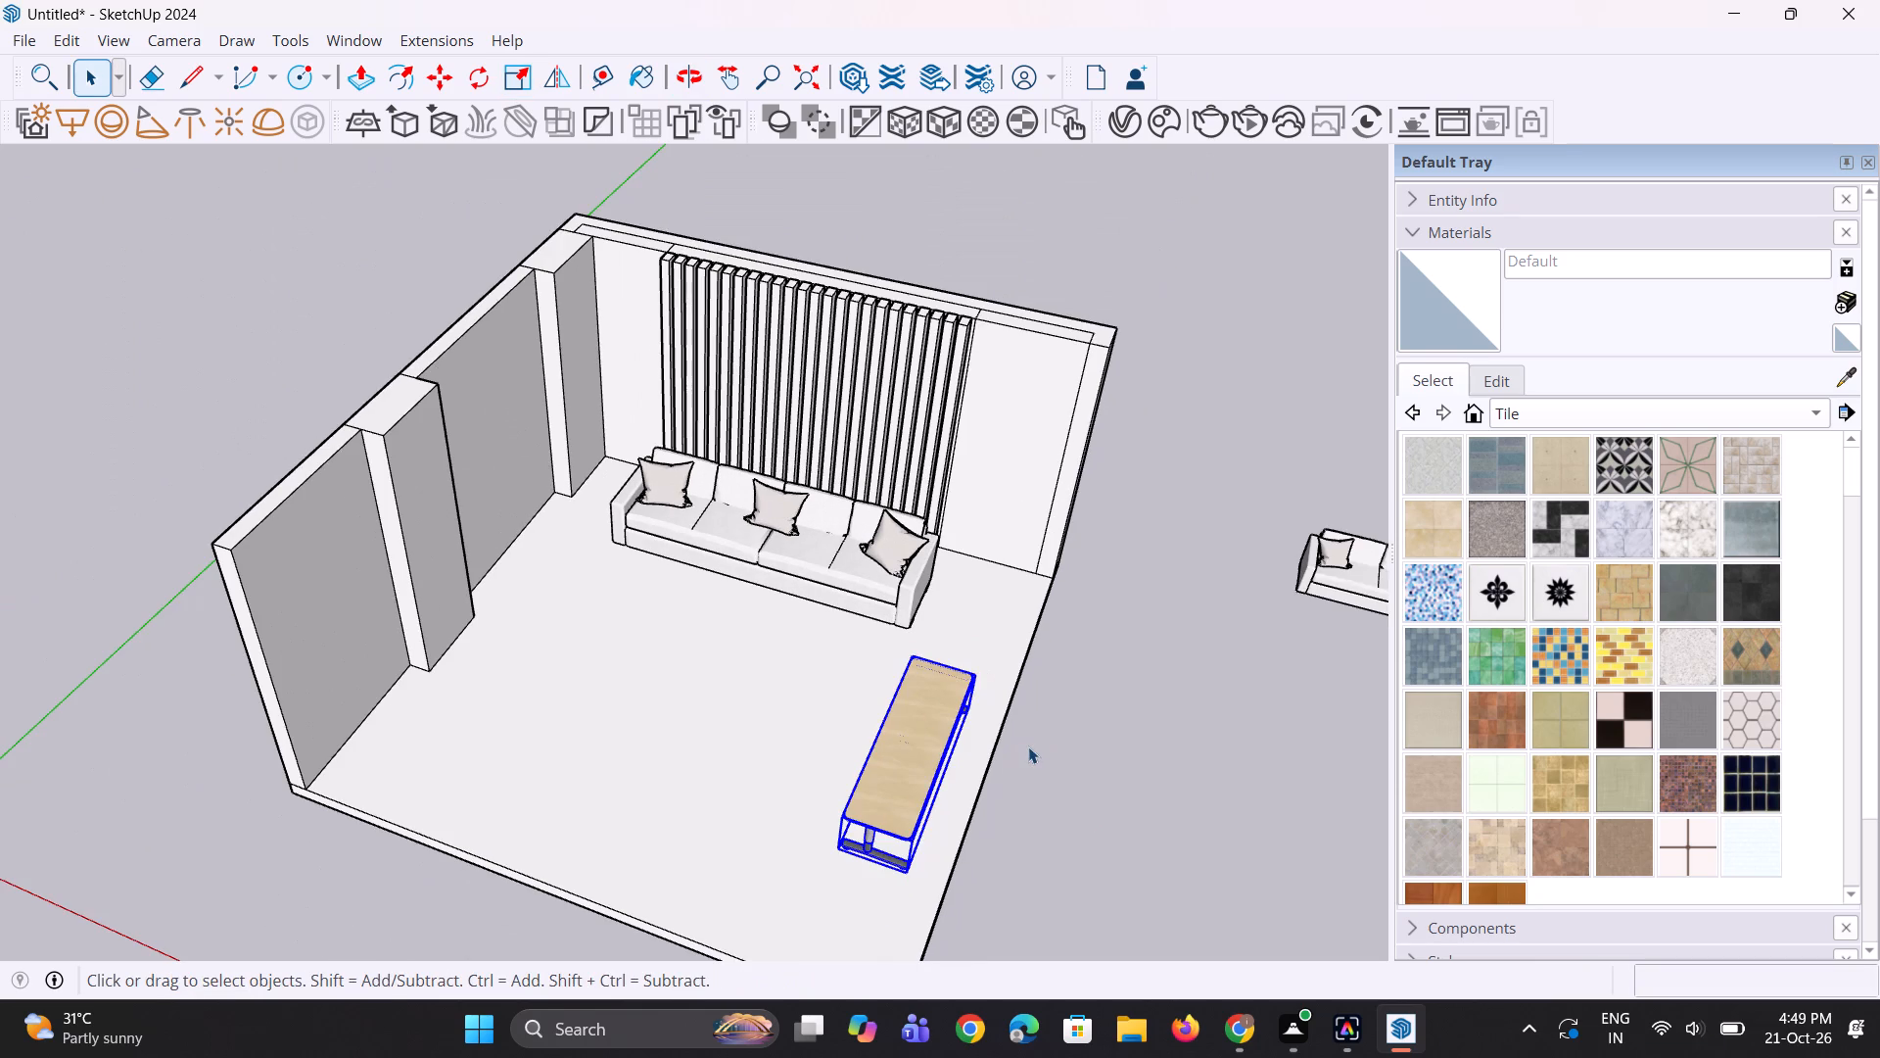
middle_drag(943, 794, 649, 665)
double_click(1180, 898)
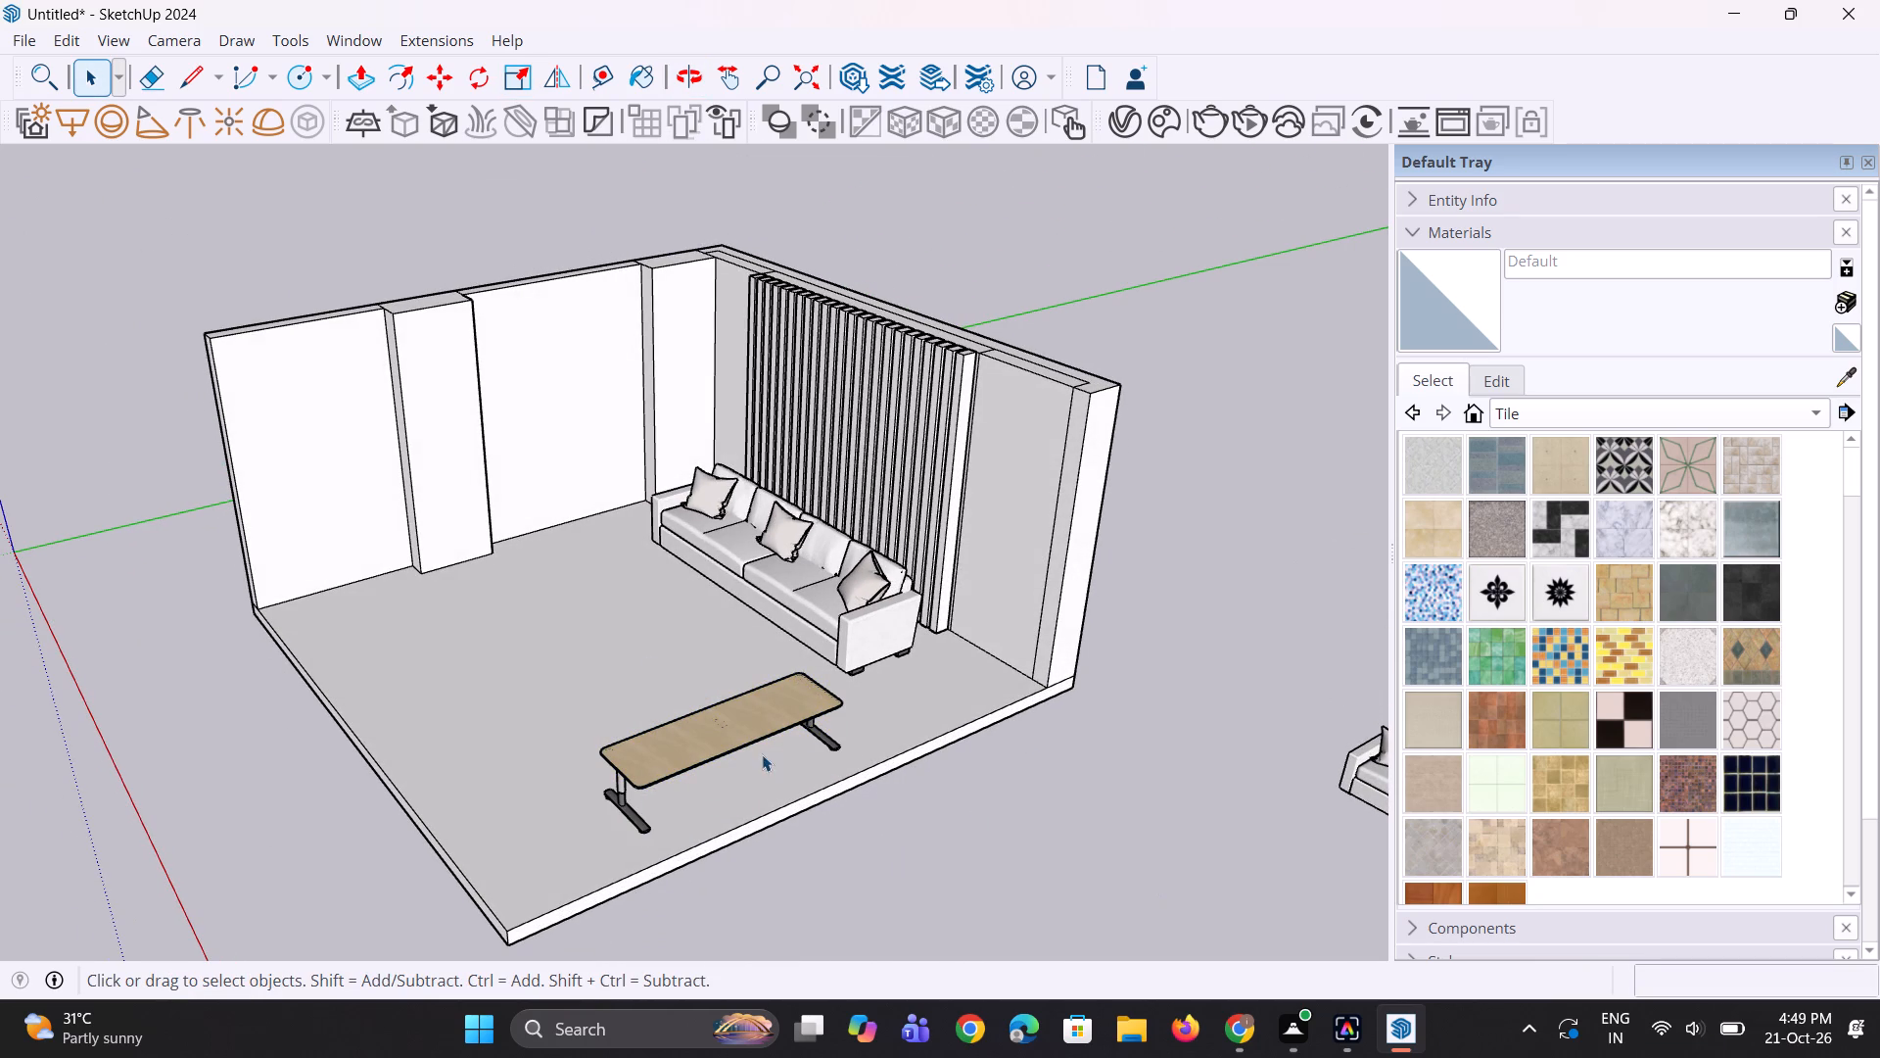
Move the table about 2' 7" roughly along its length, toward the slatted wall.
click(755, 719)
scroll(748, 692, down, 4)
middle_drag(835, 794, 723, 796)
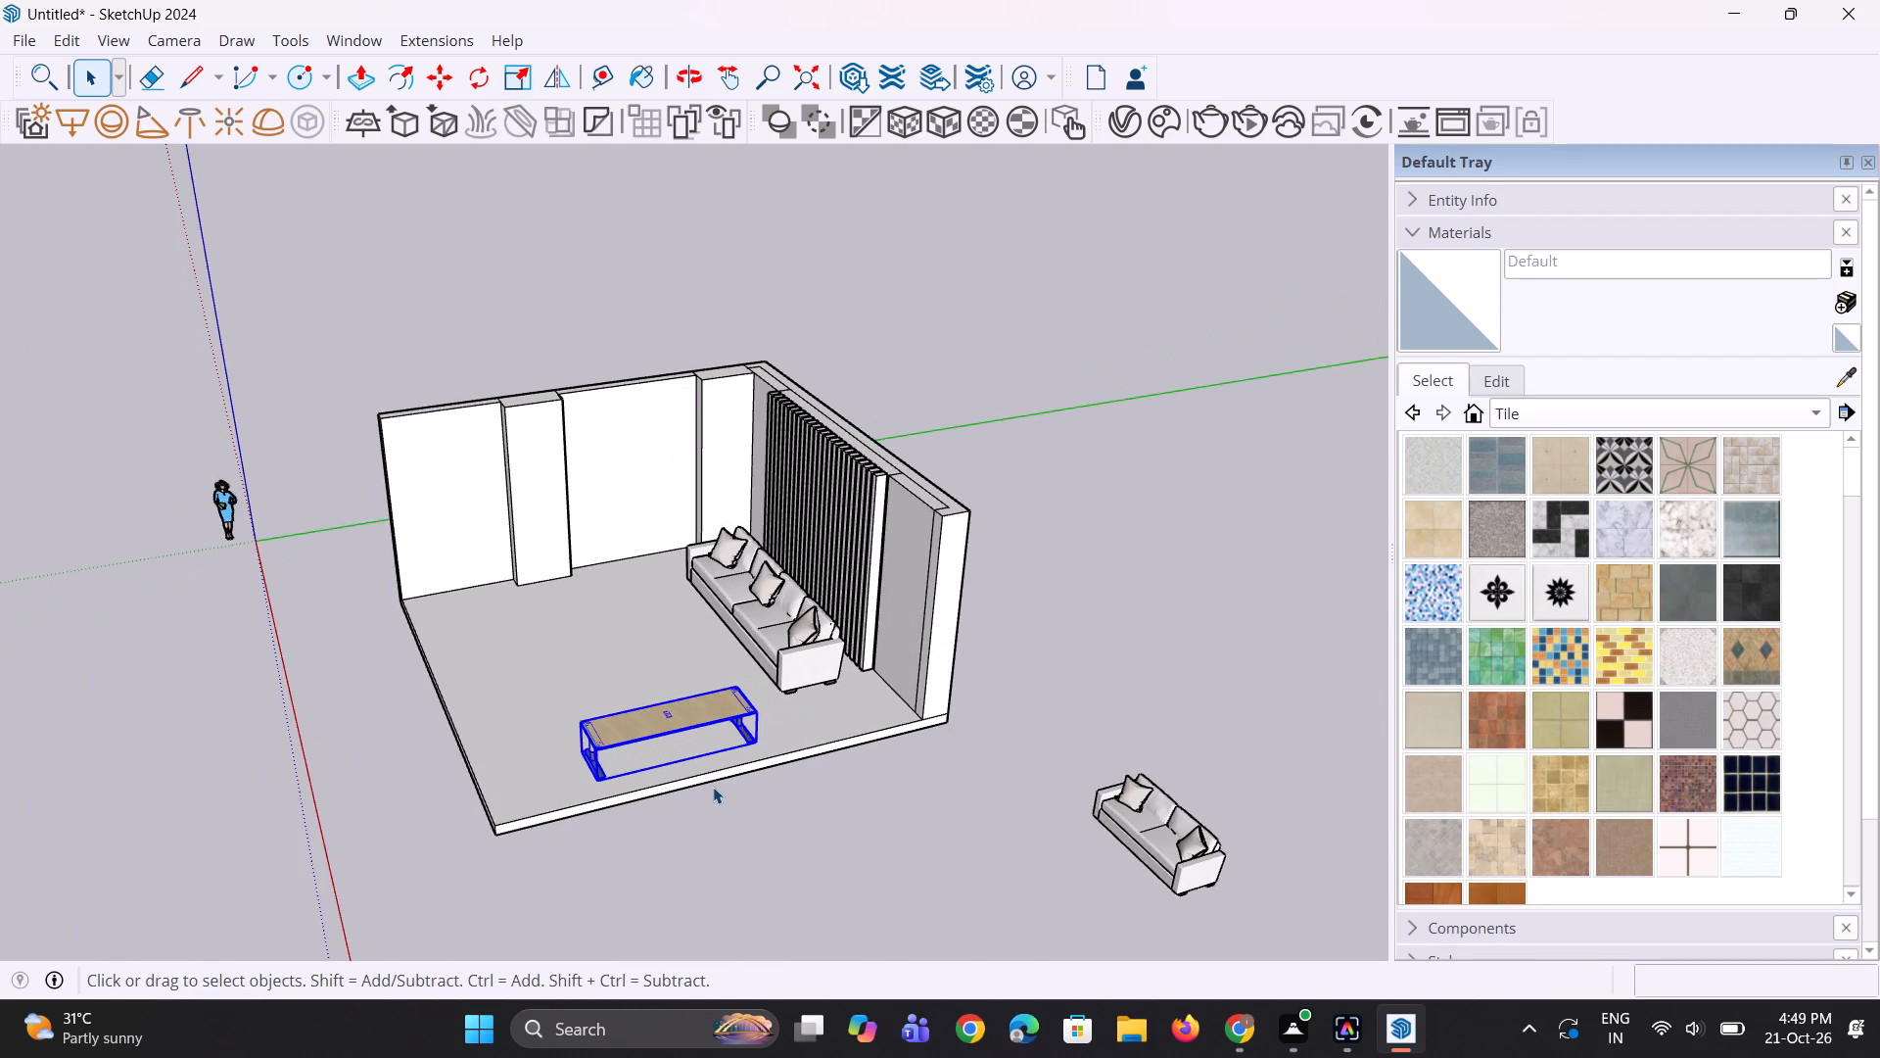
scroll(713, 786, up, 3)
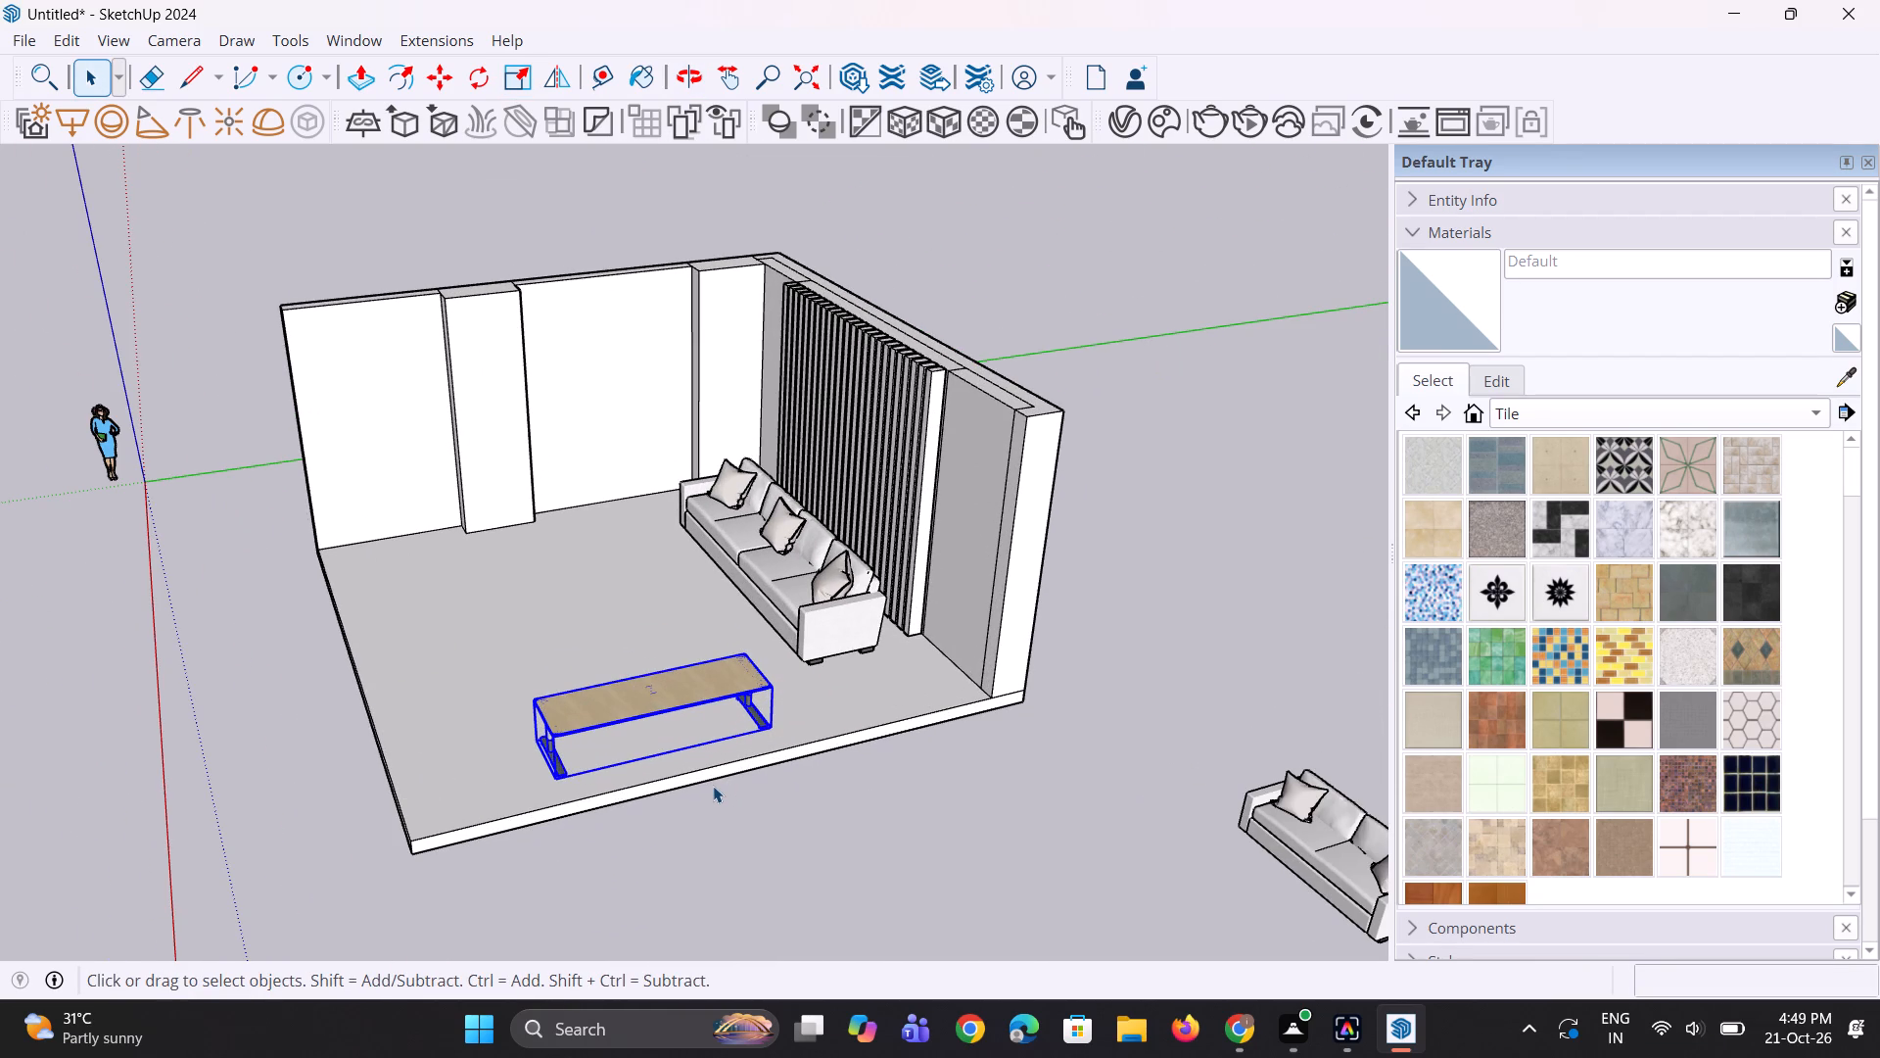
scroll(713, 786, up, 2)
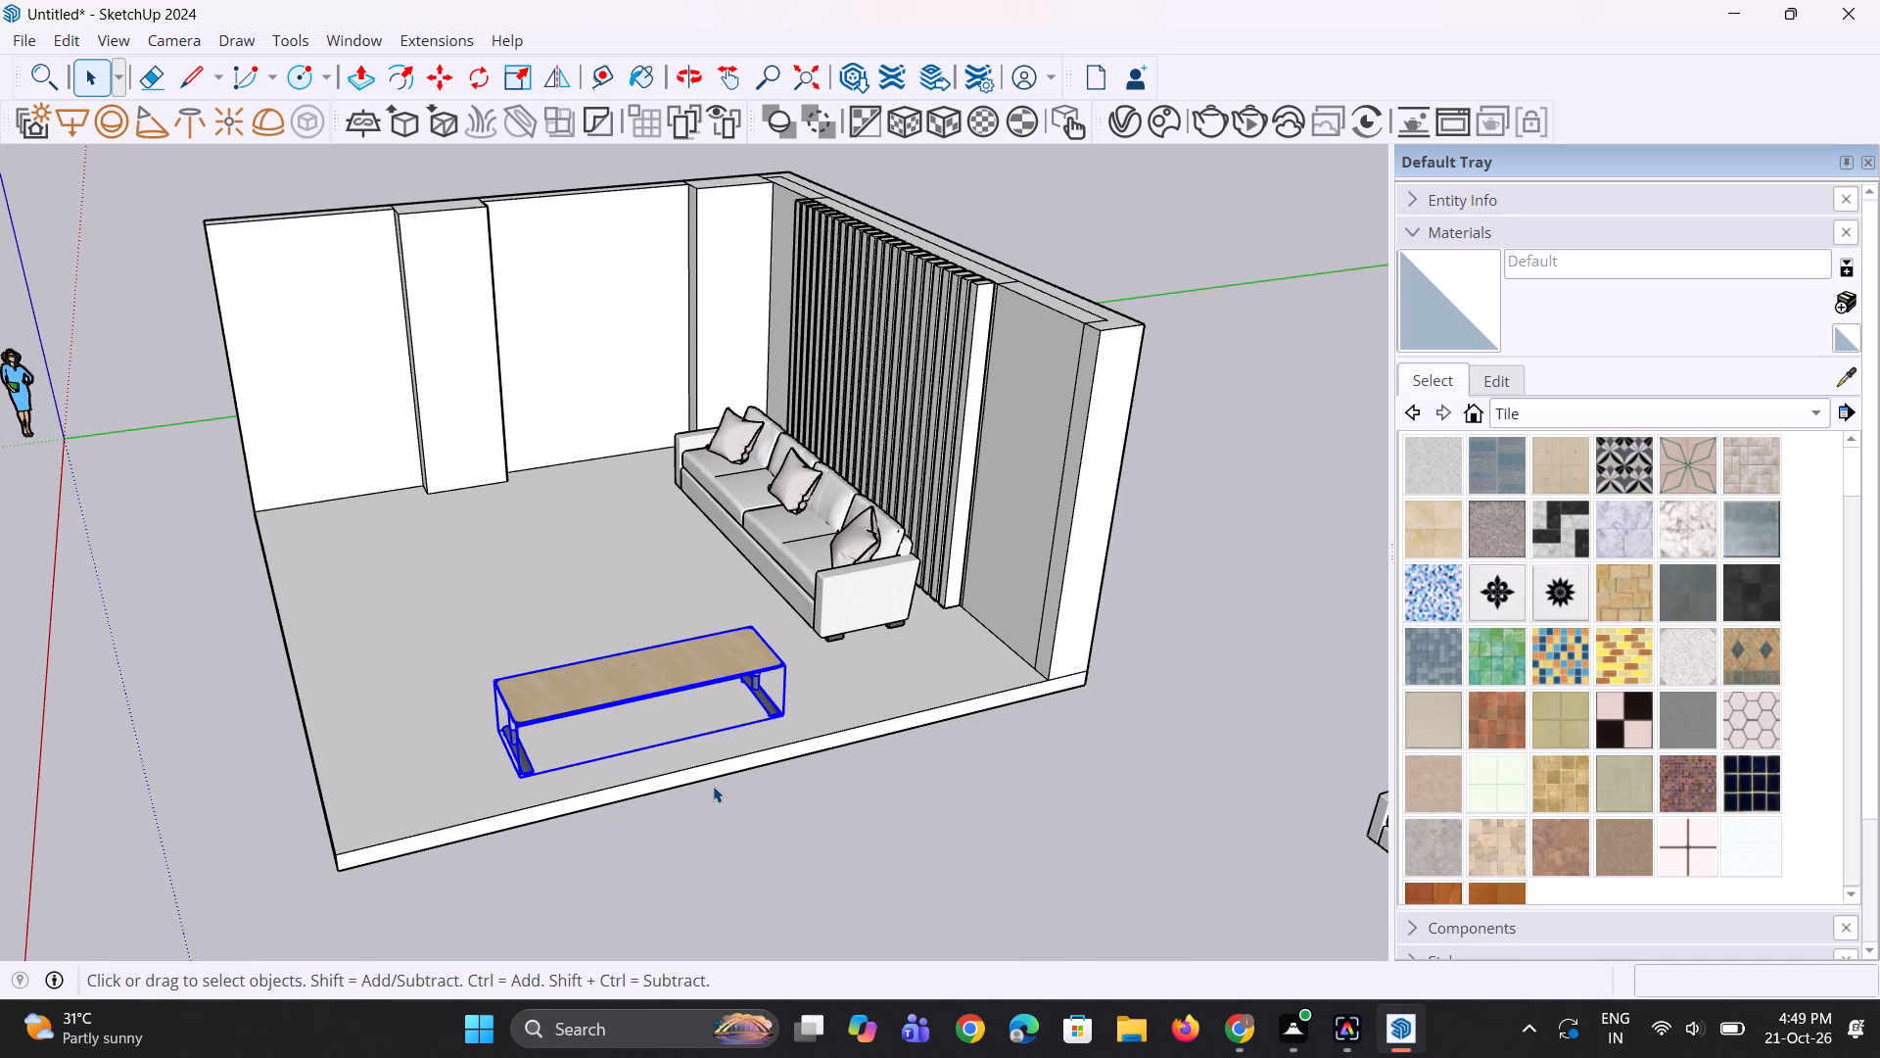
scroll(713, 786, up, 1)
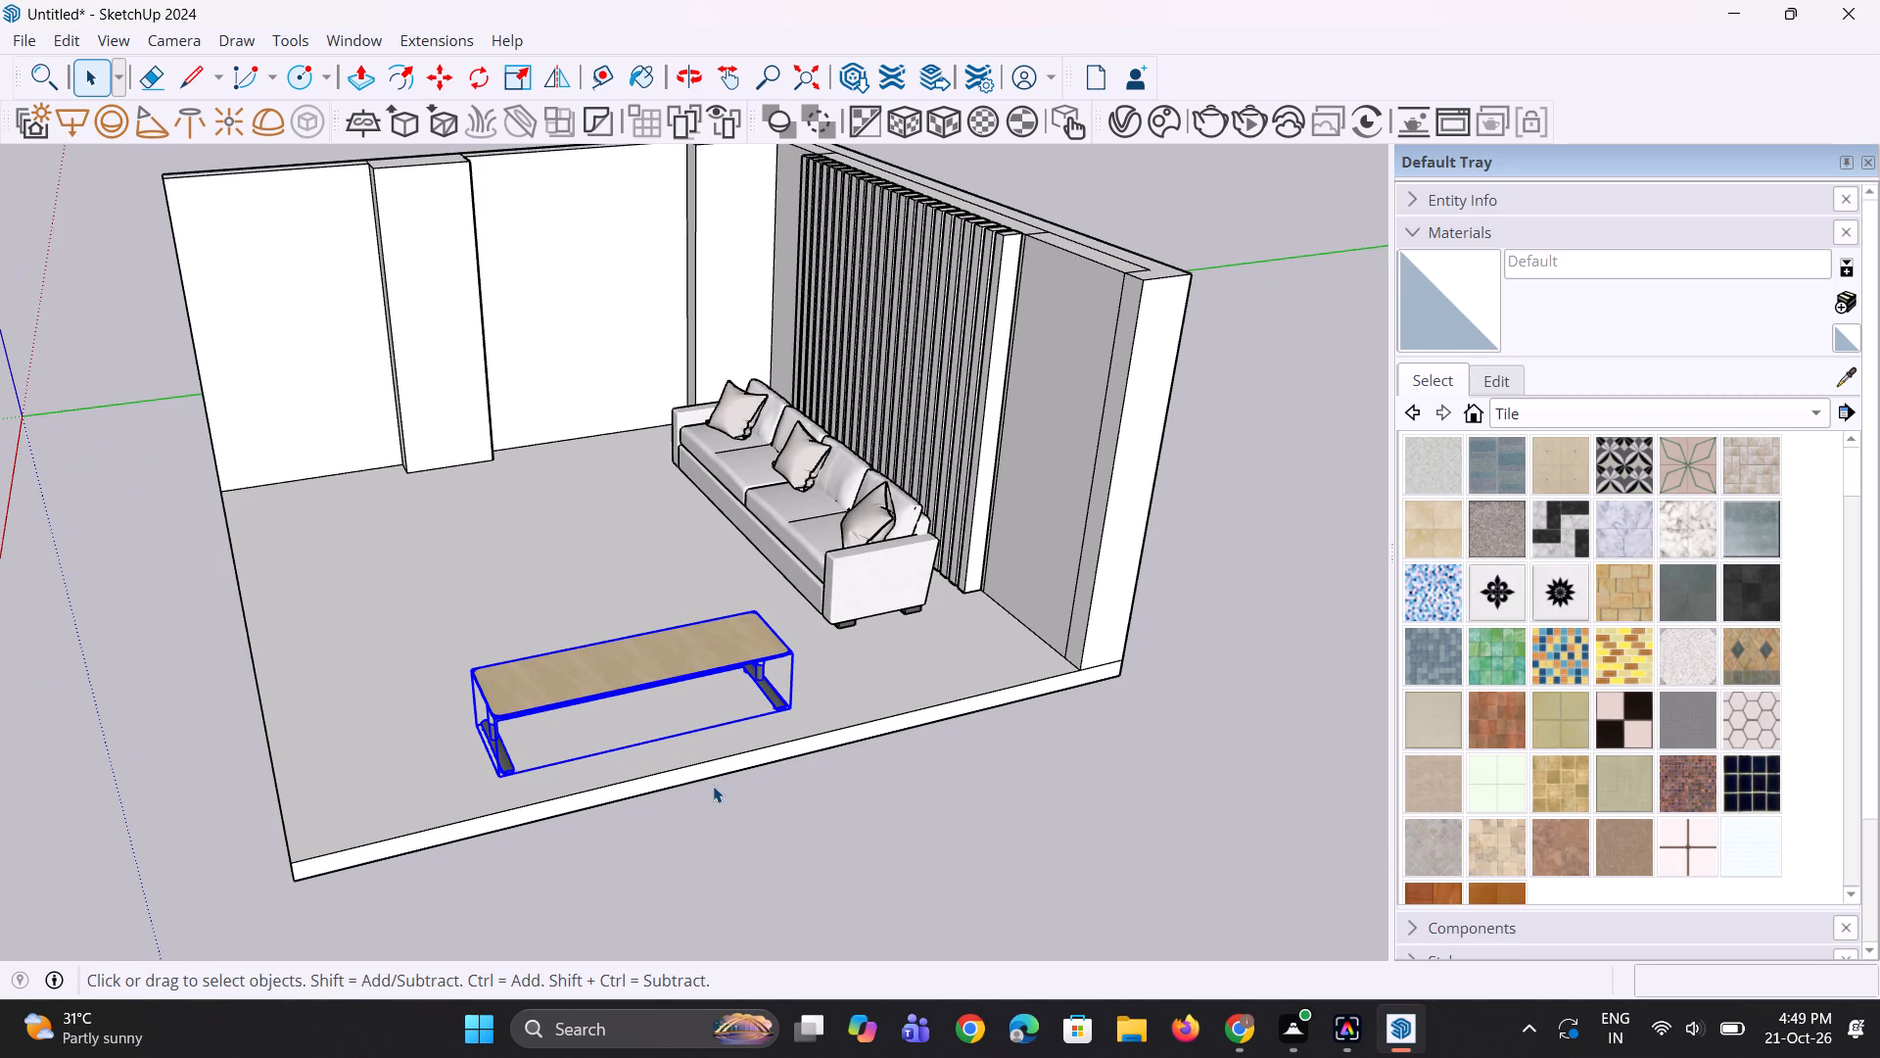
scroll(713, 786, up, 1)
scroll(713, 786, down, 3)
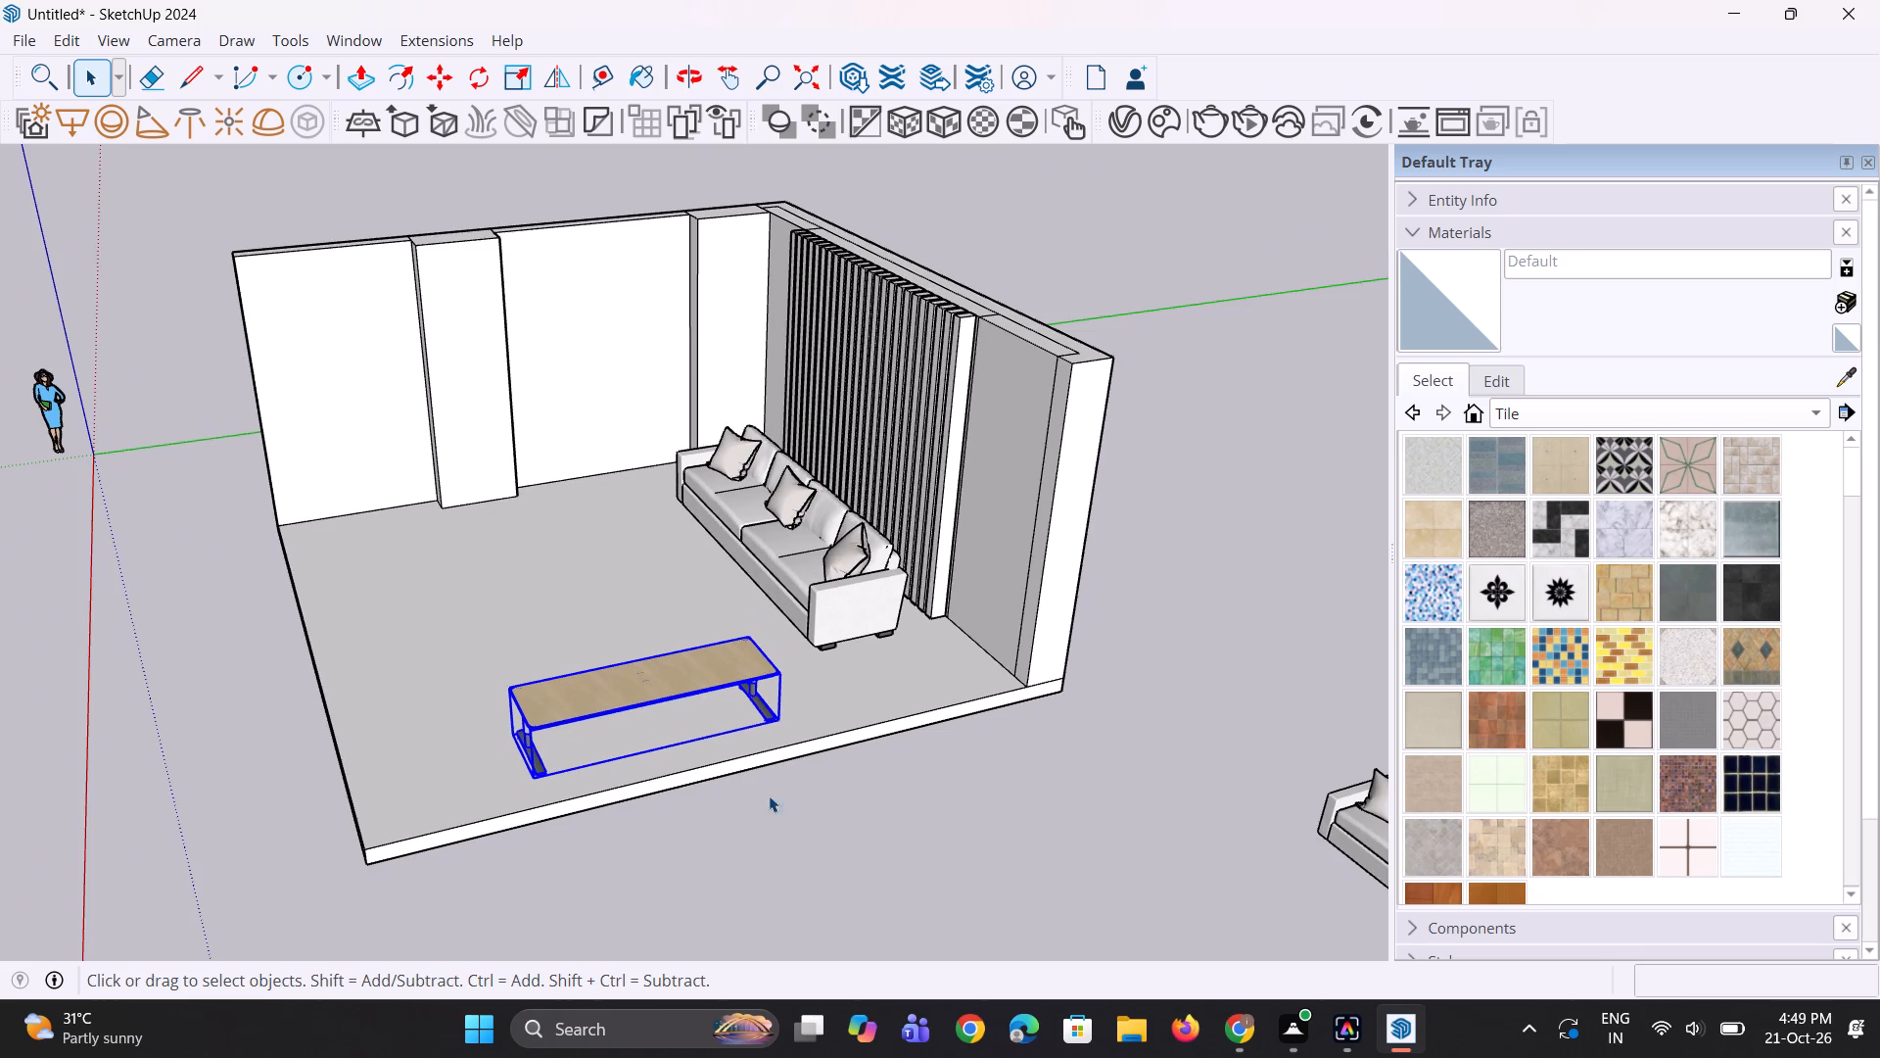
scroll(866, 773, up, 4)
key(m)
scroll(778, 760, up, 2)
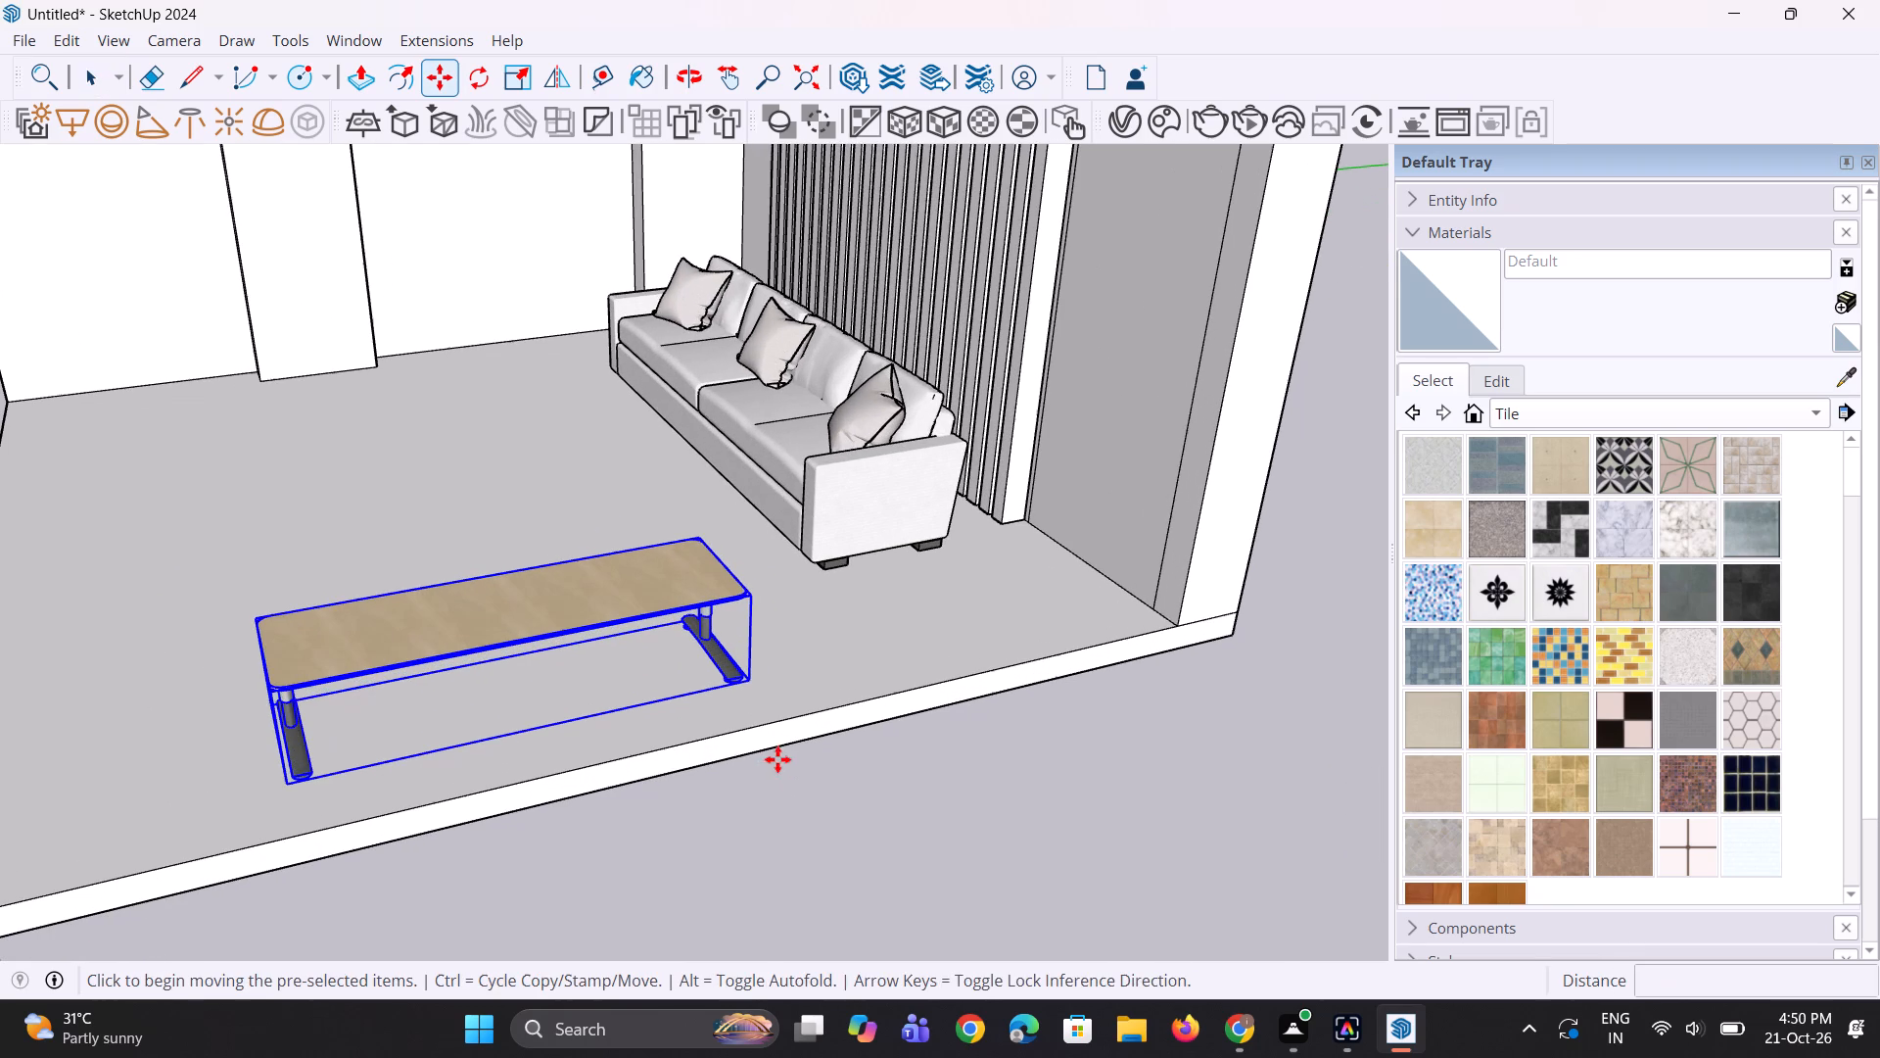
click(755, 685)
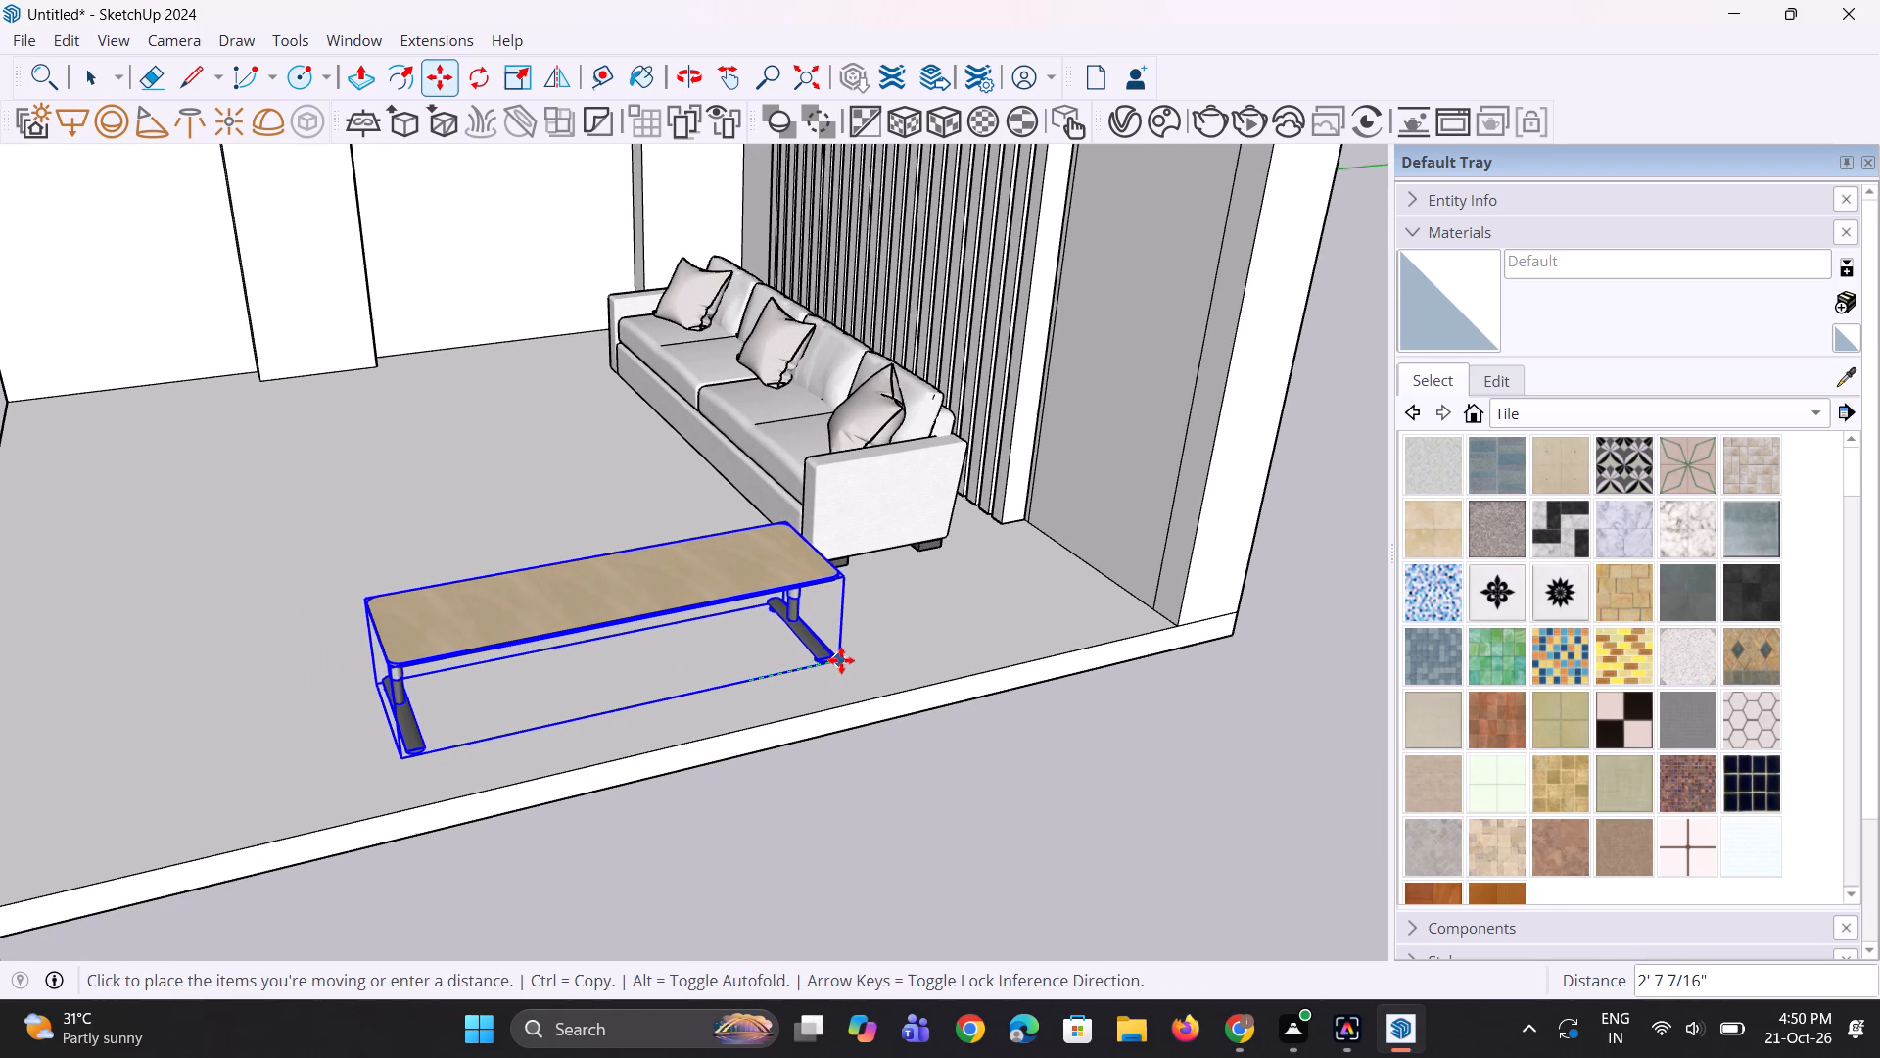
click(841, 660)
Move the table about 1' 4" inward, away from the floor's open edge, and deselect it.
middle_drag(580, 724, 1314, 863)
scroll(1195, 678, up, 2)
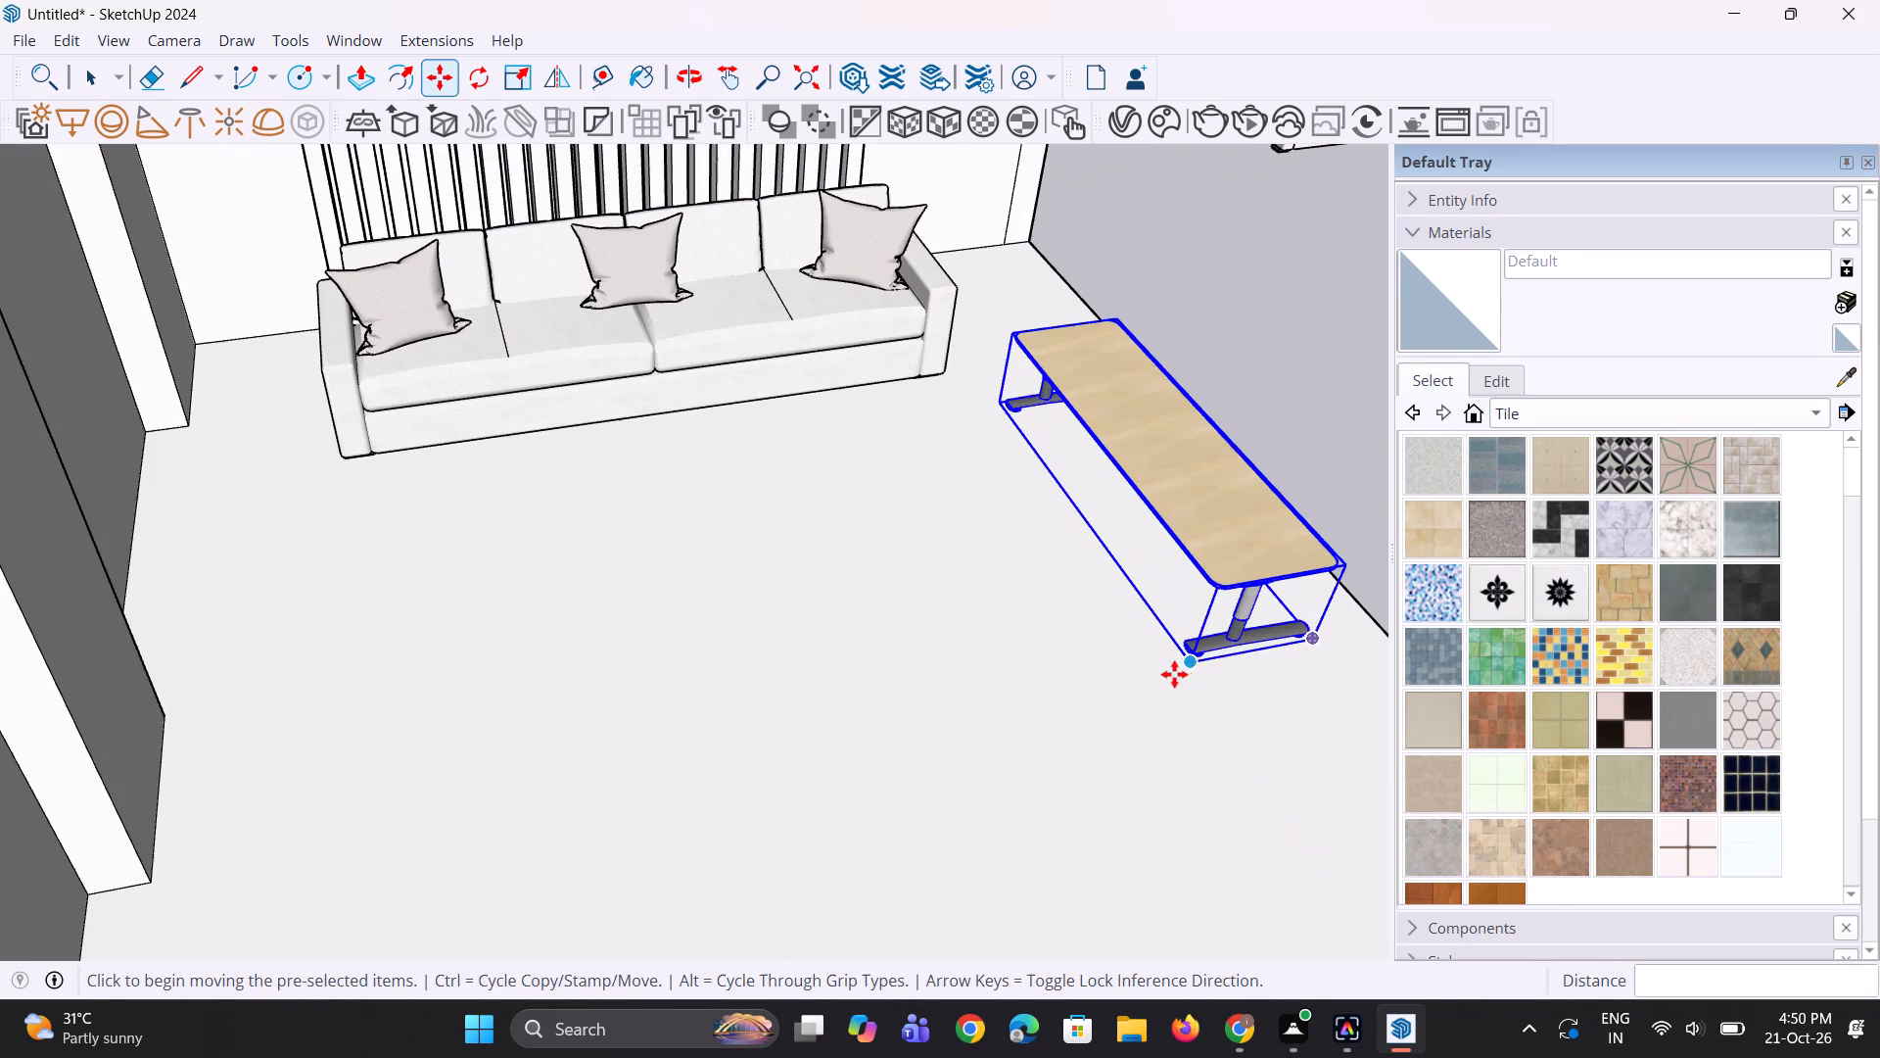
click(1200, 665)
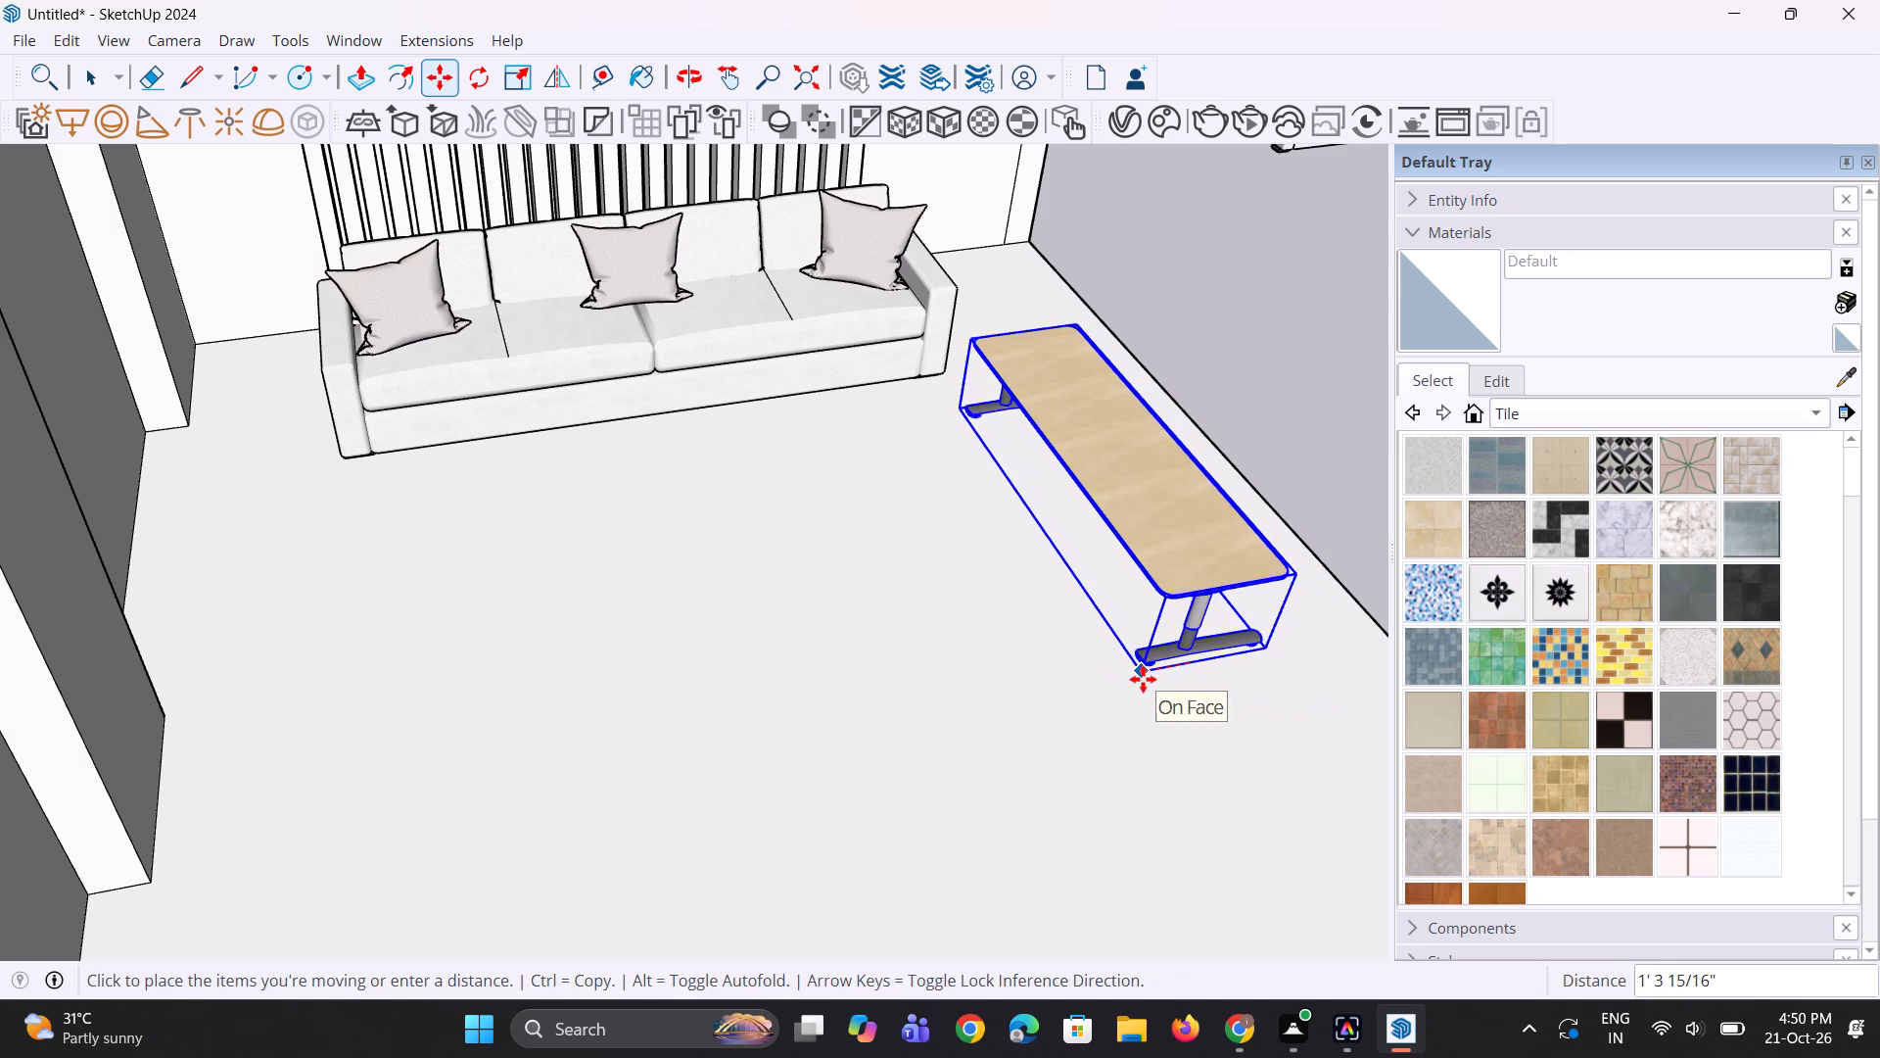
click(1143, 679)
scroll(1006, 694, down, 5)
key(space)
key(space)
click(1219, 587)
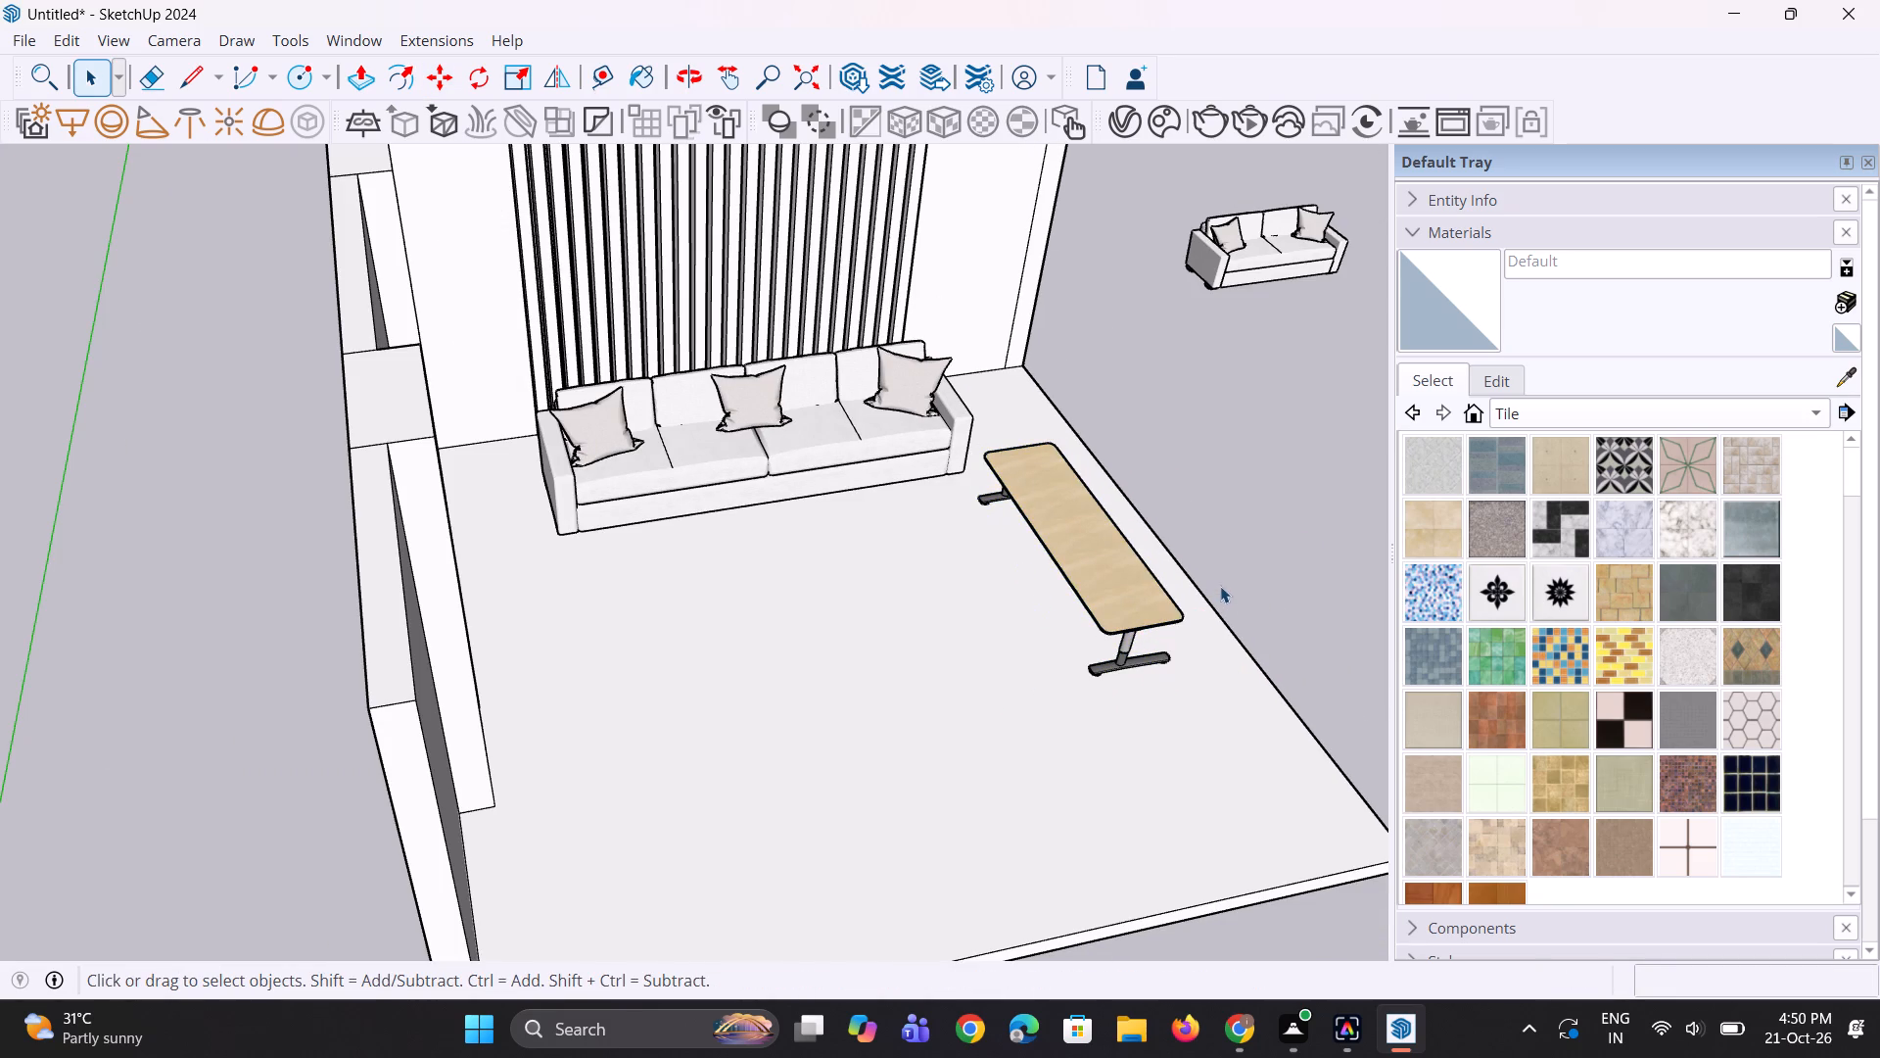
Scale the table taller by raising its top to a vertical scale factor of about 1.3.
middle_drag(1211, 597, 1064, 621)
scroll(1045, 681, up, 1)
click(1045, 681)
scroll(1045, 681, up, 2)
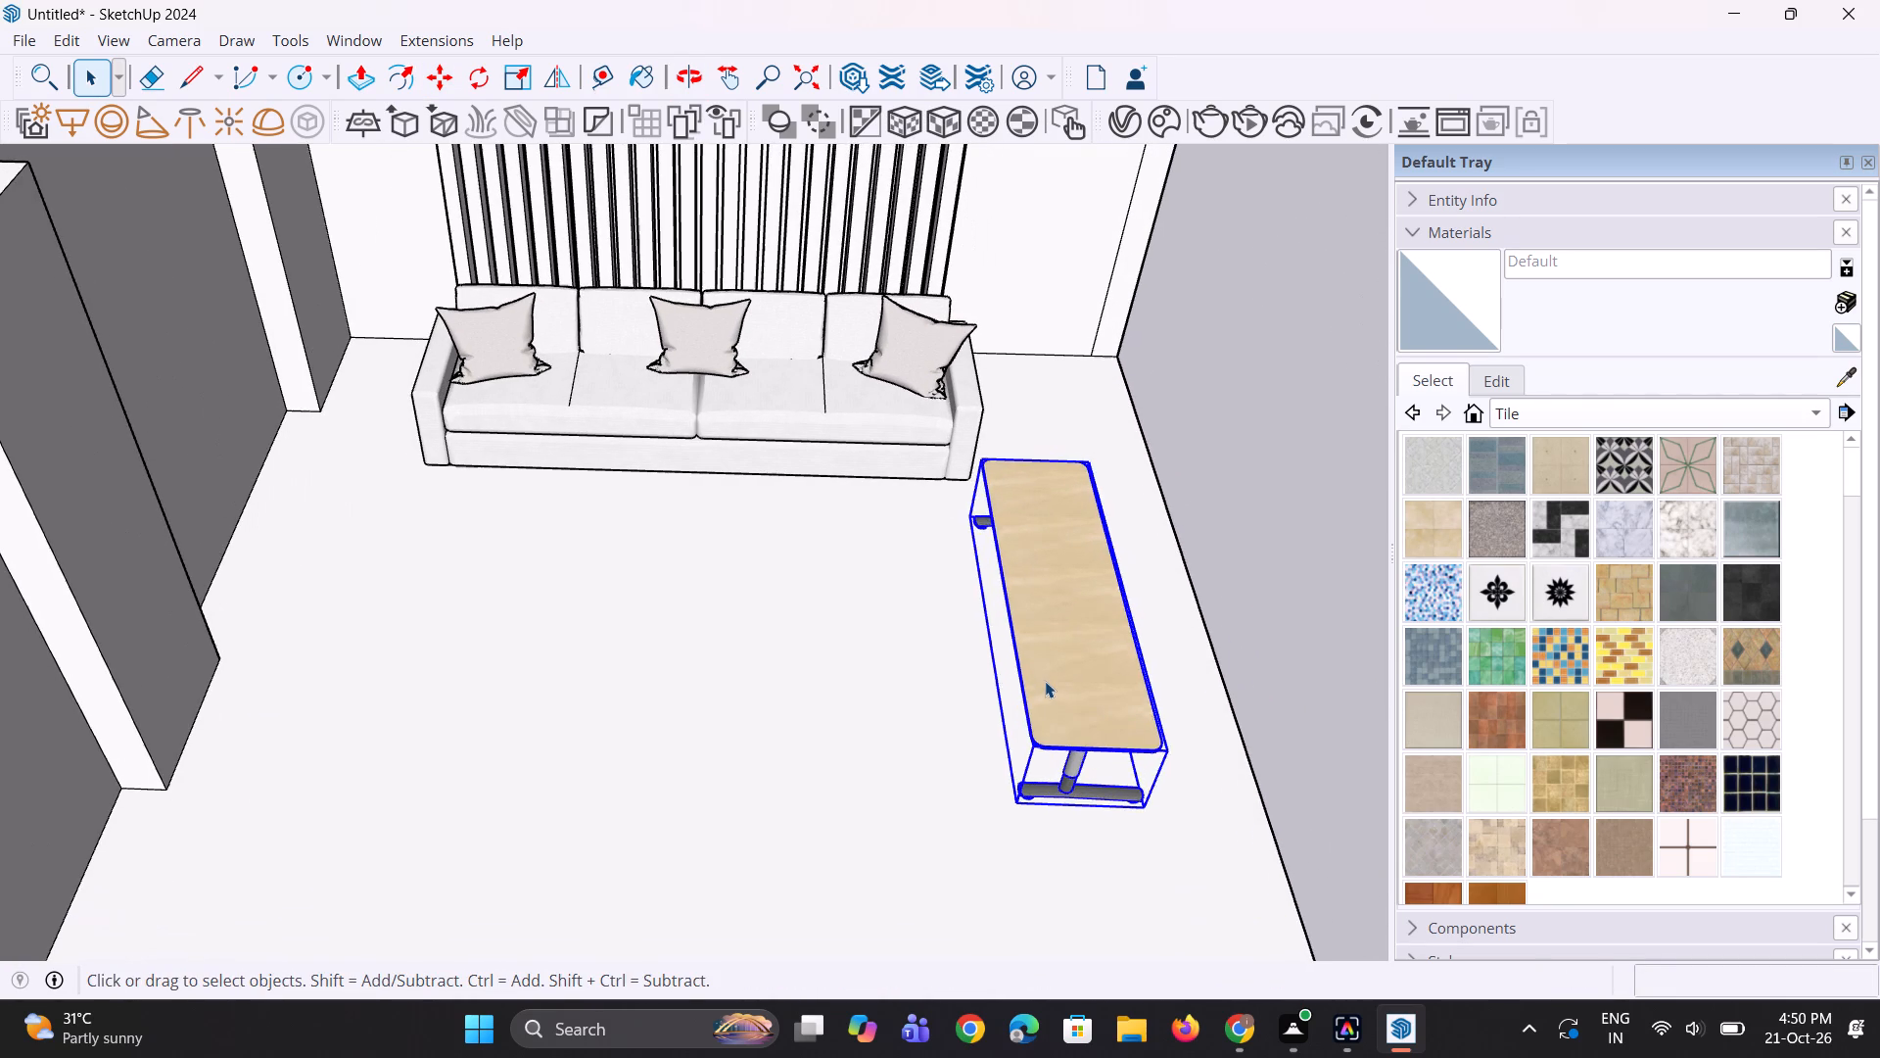
key(s)
click(1069, 587)
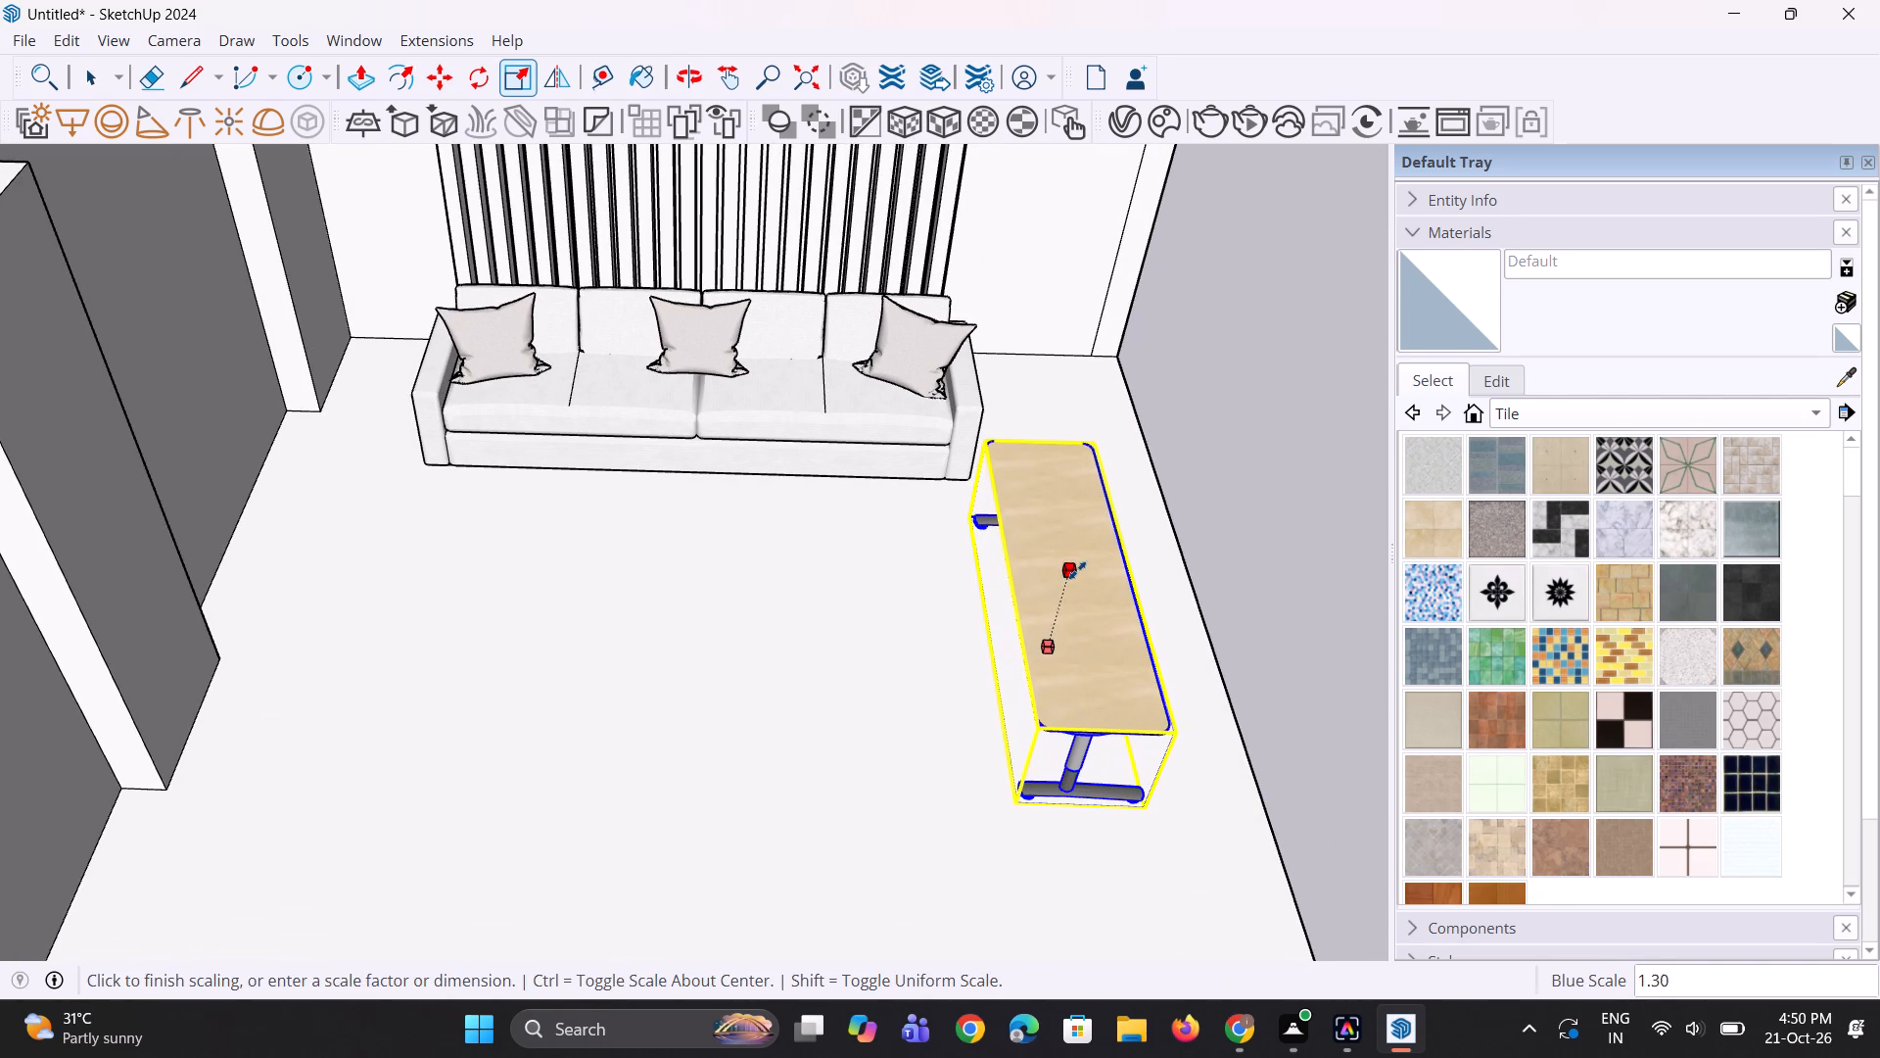
click(1081, 566)
key(space)
key(space)
click(1228, 549)
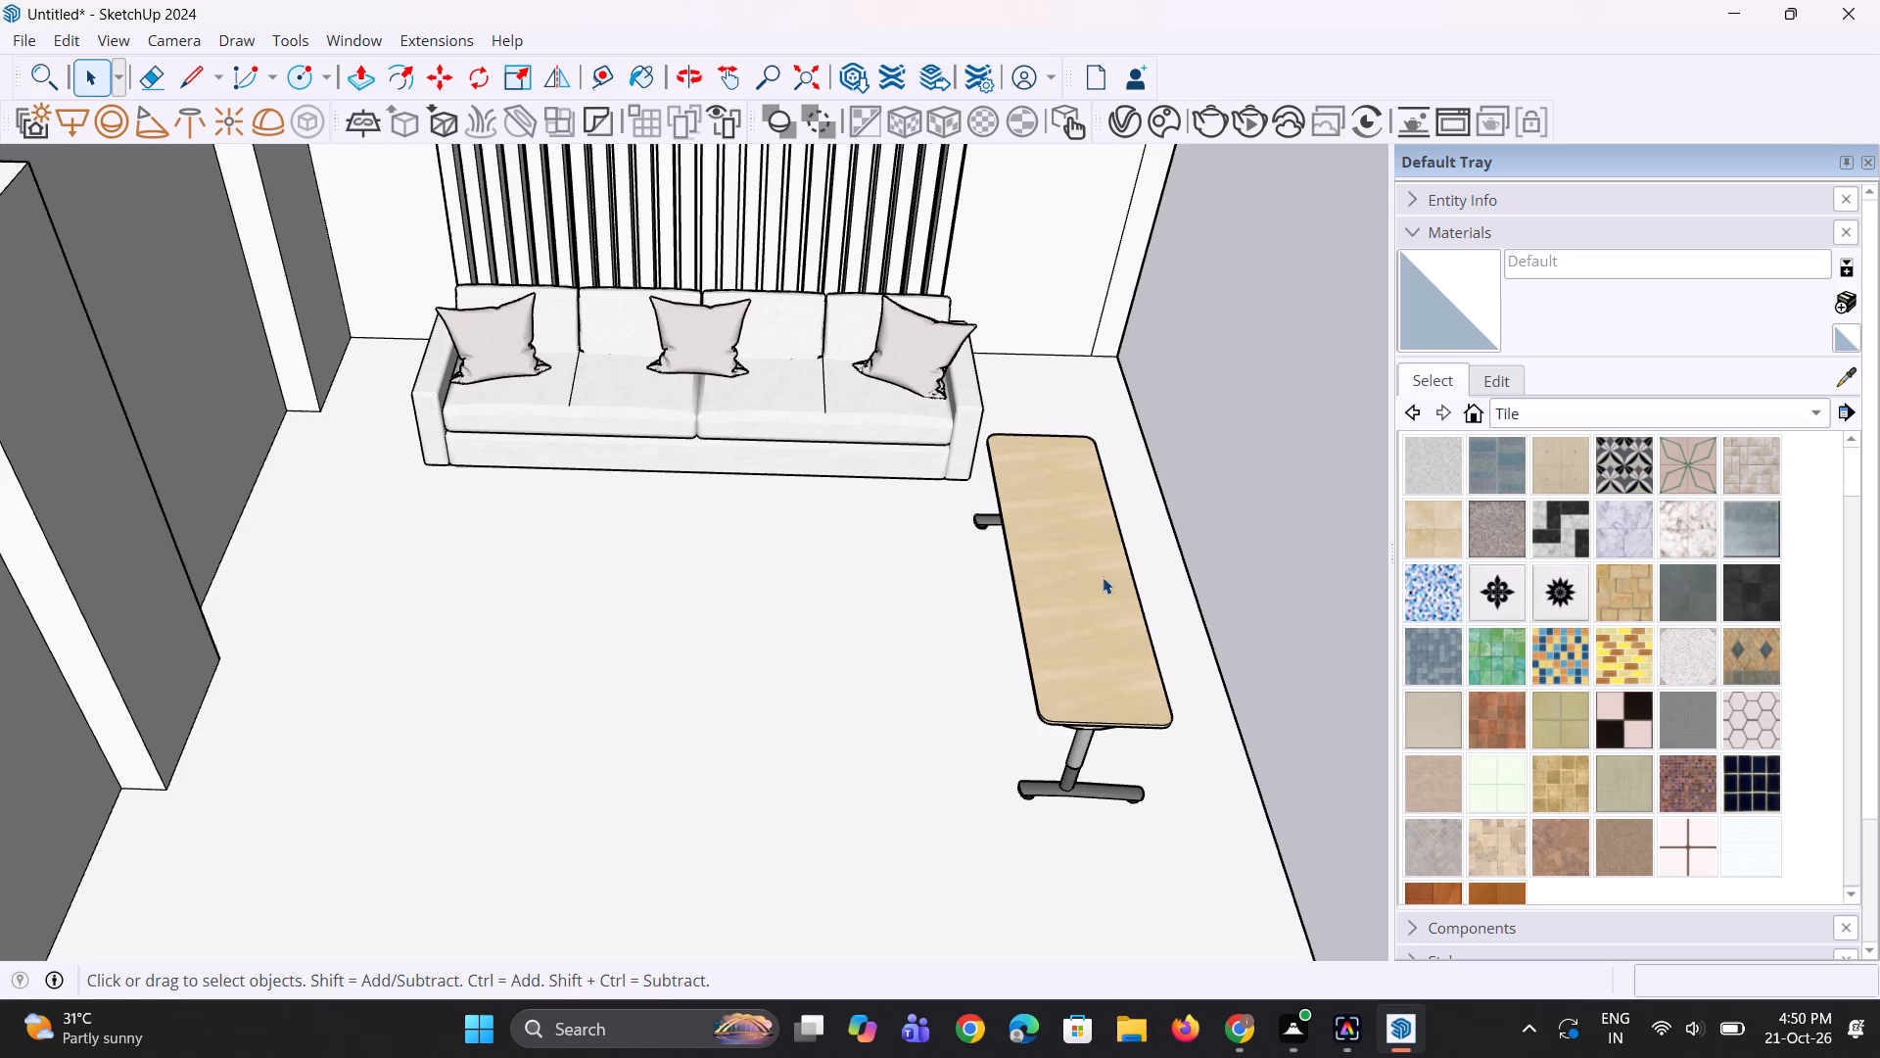
Examine the heightened table beside the sofa, checking its height and legs from the hall's front.
scroll(1032, 553, down, 4)
middle_drag(1010, 599, 764, 437)
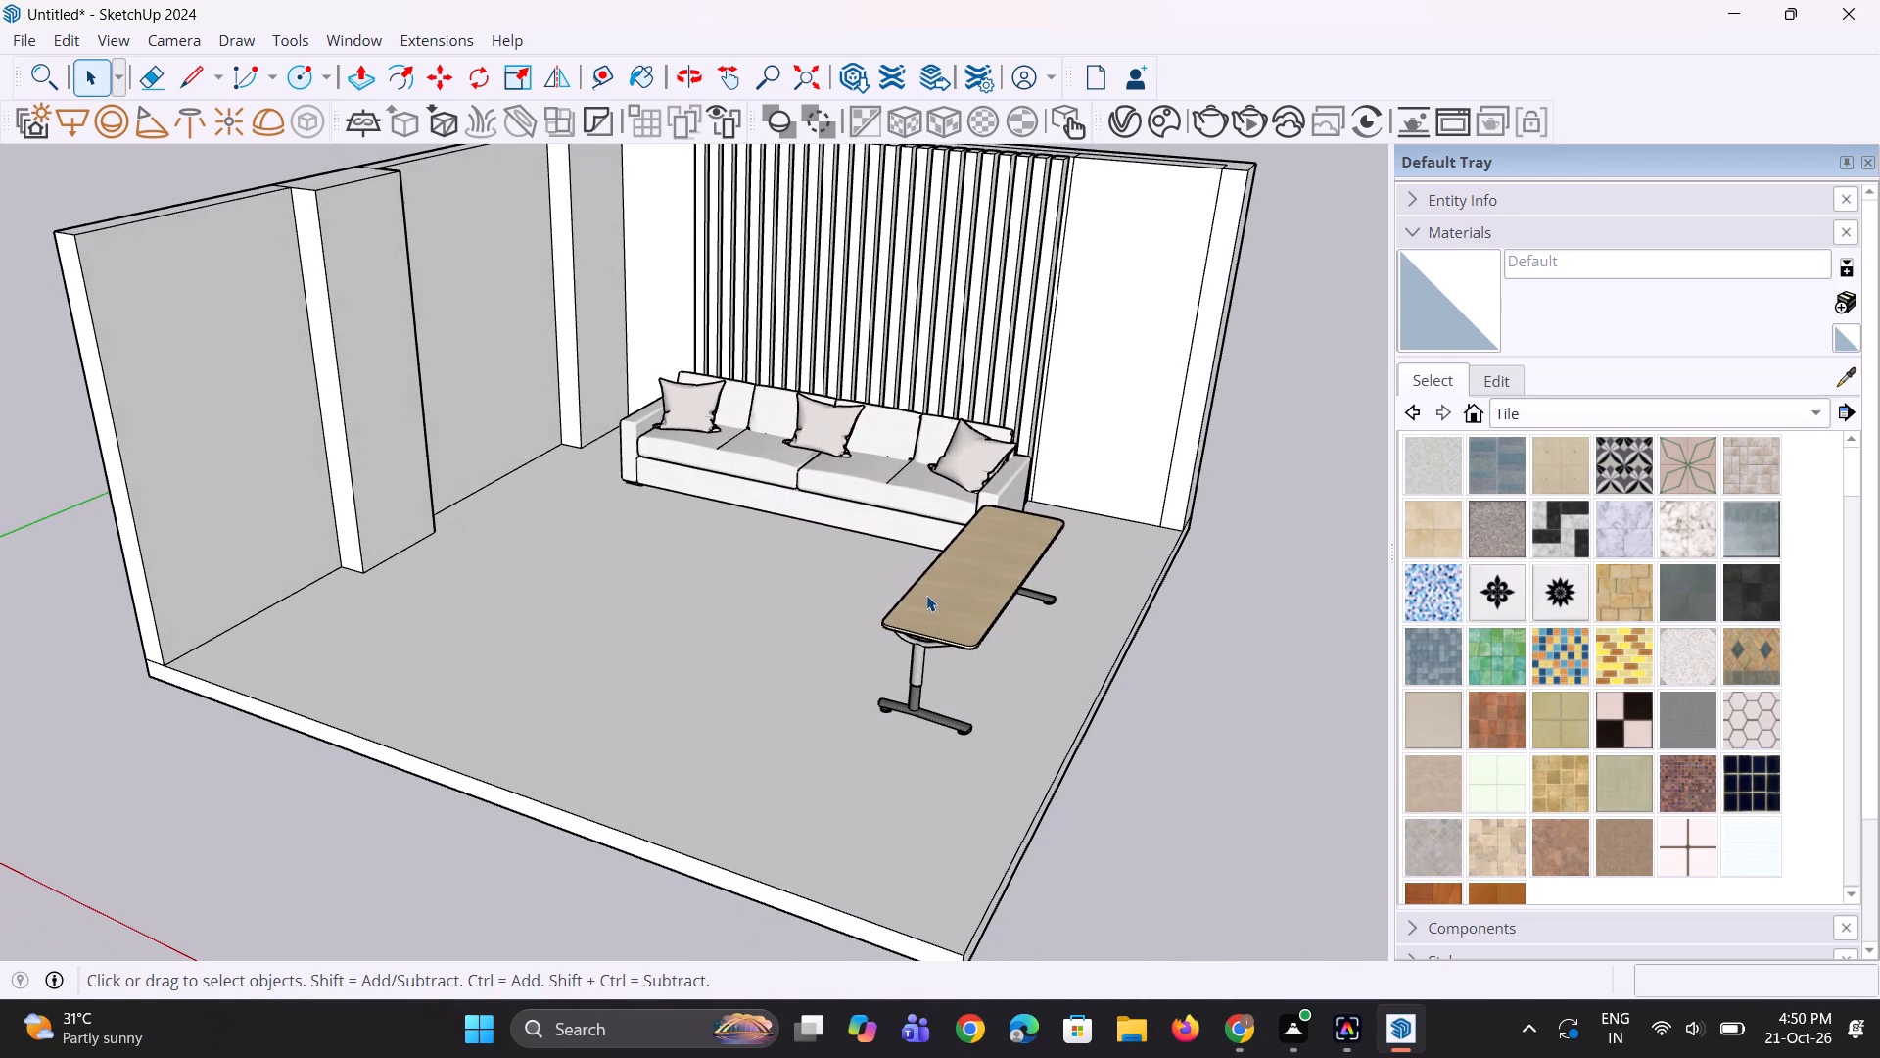
scroll(935, 606, up, 4)
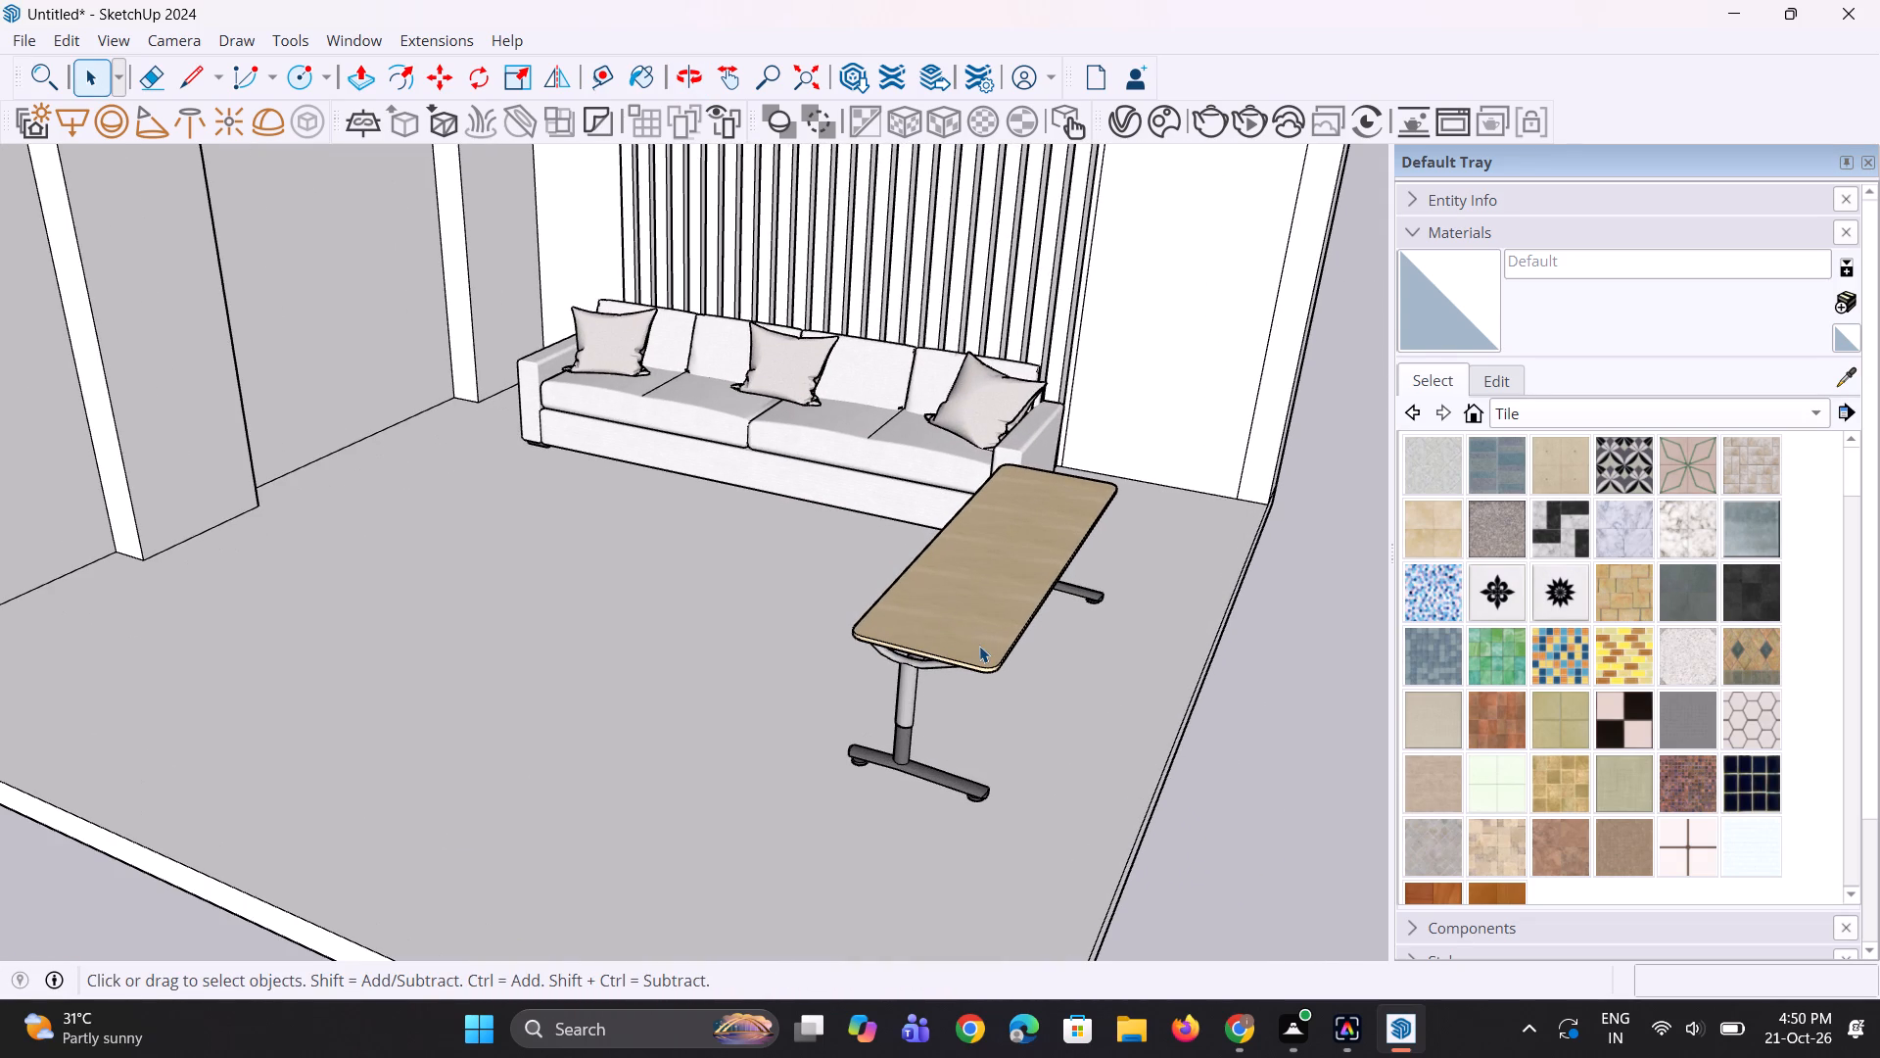
scroll(978, 614, up, 2)
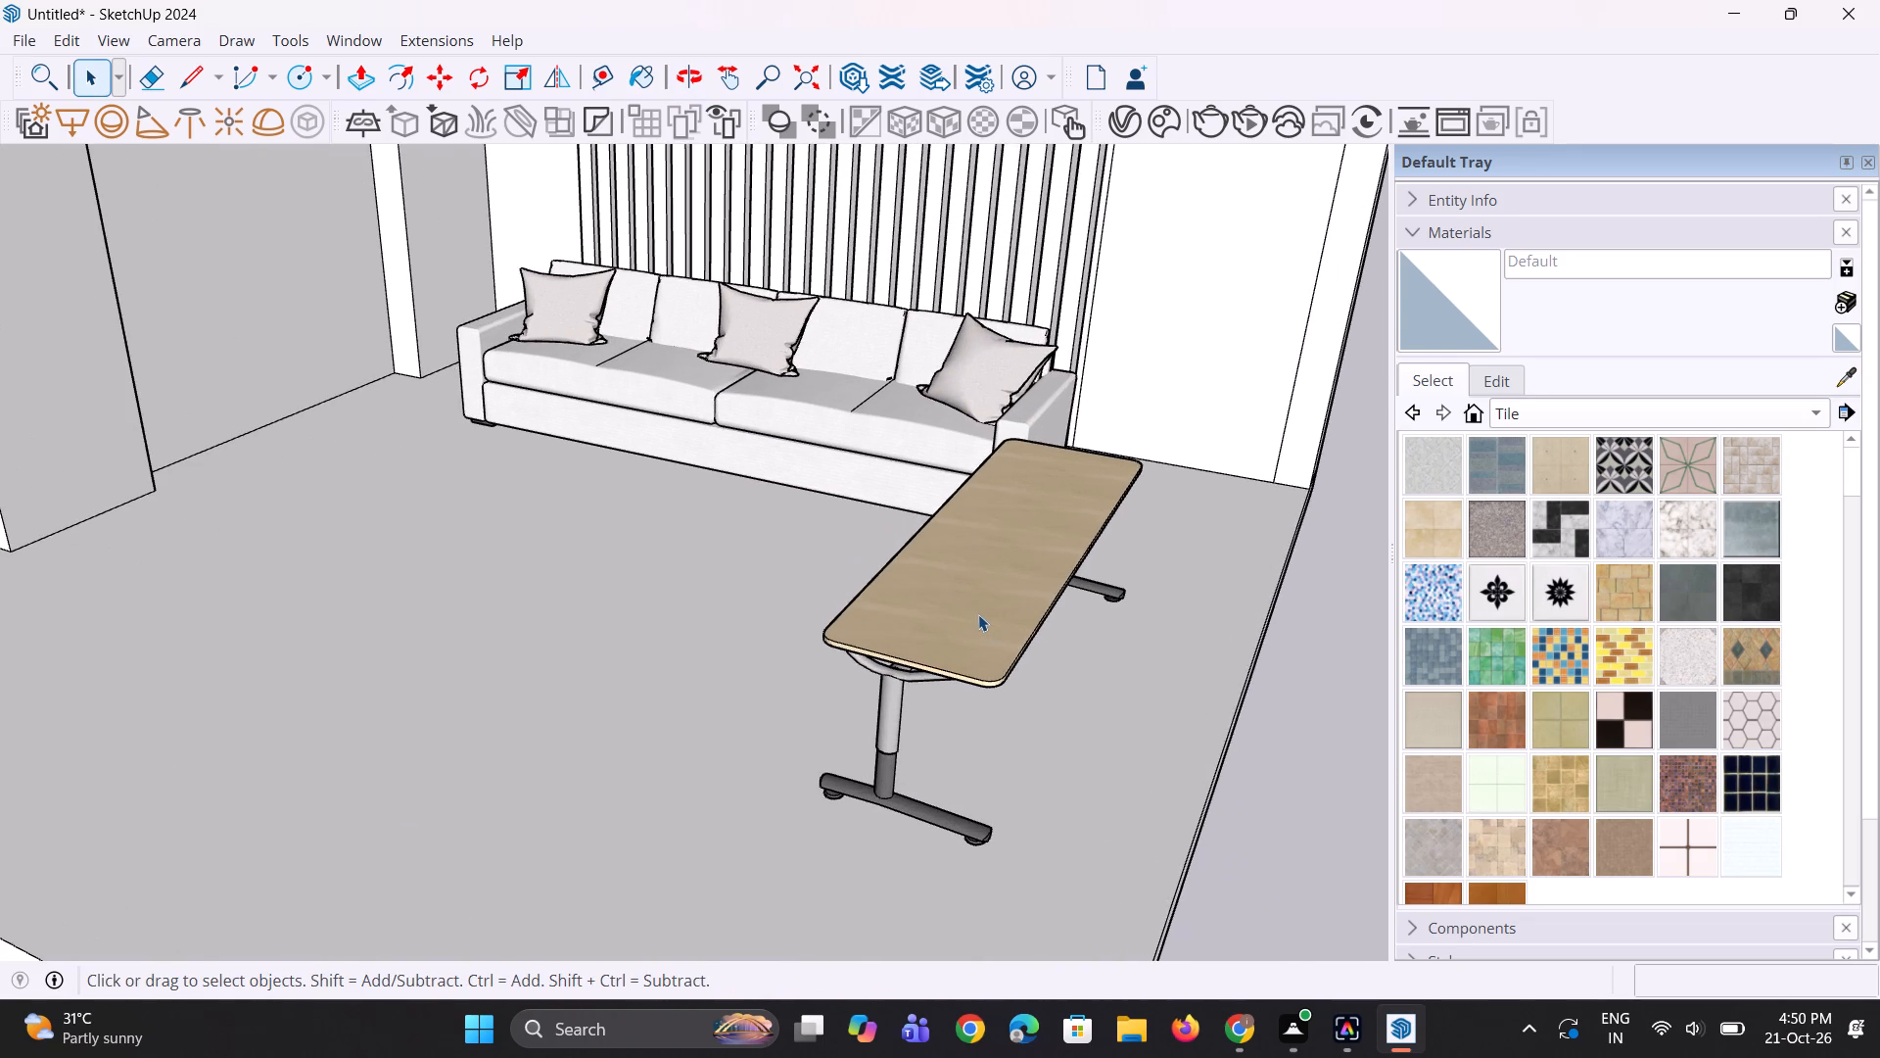
scroll(978, 614, down, 3)
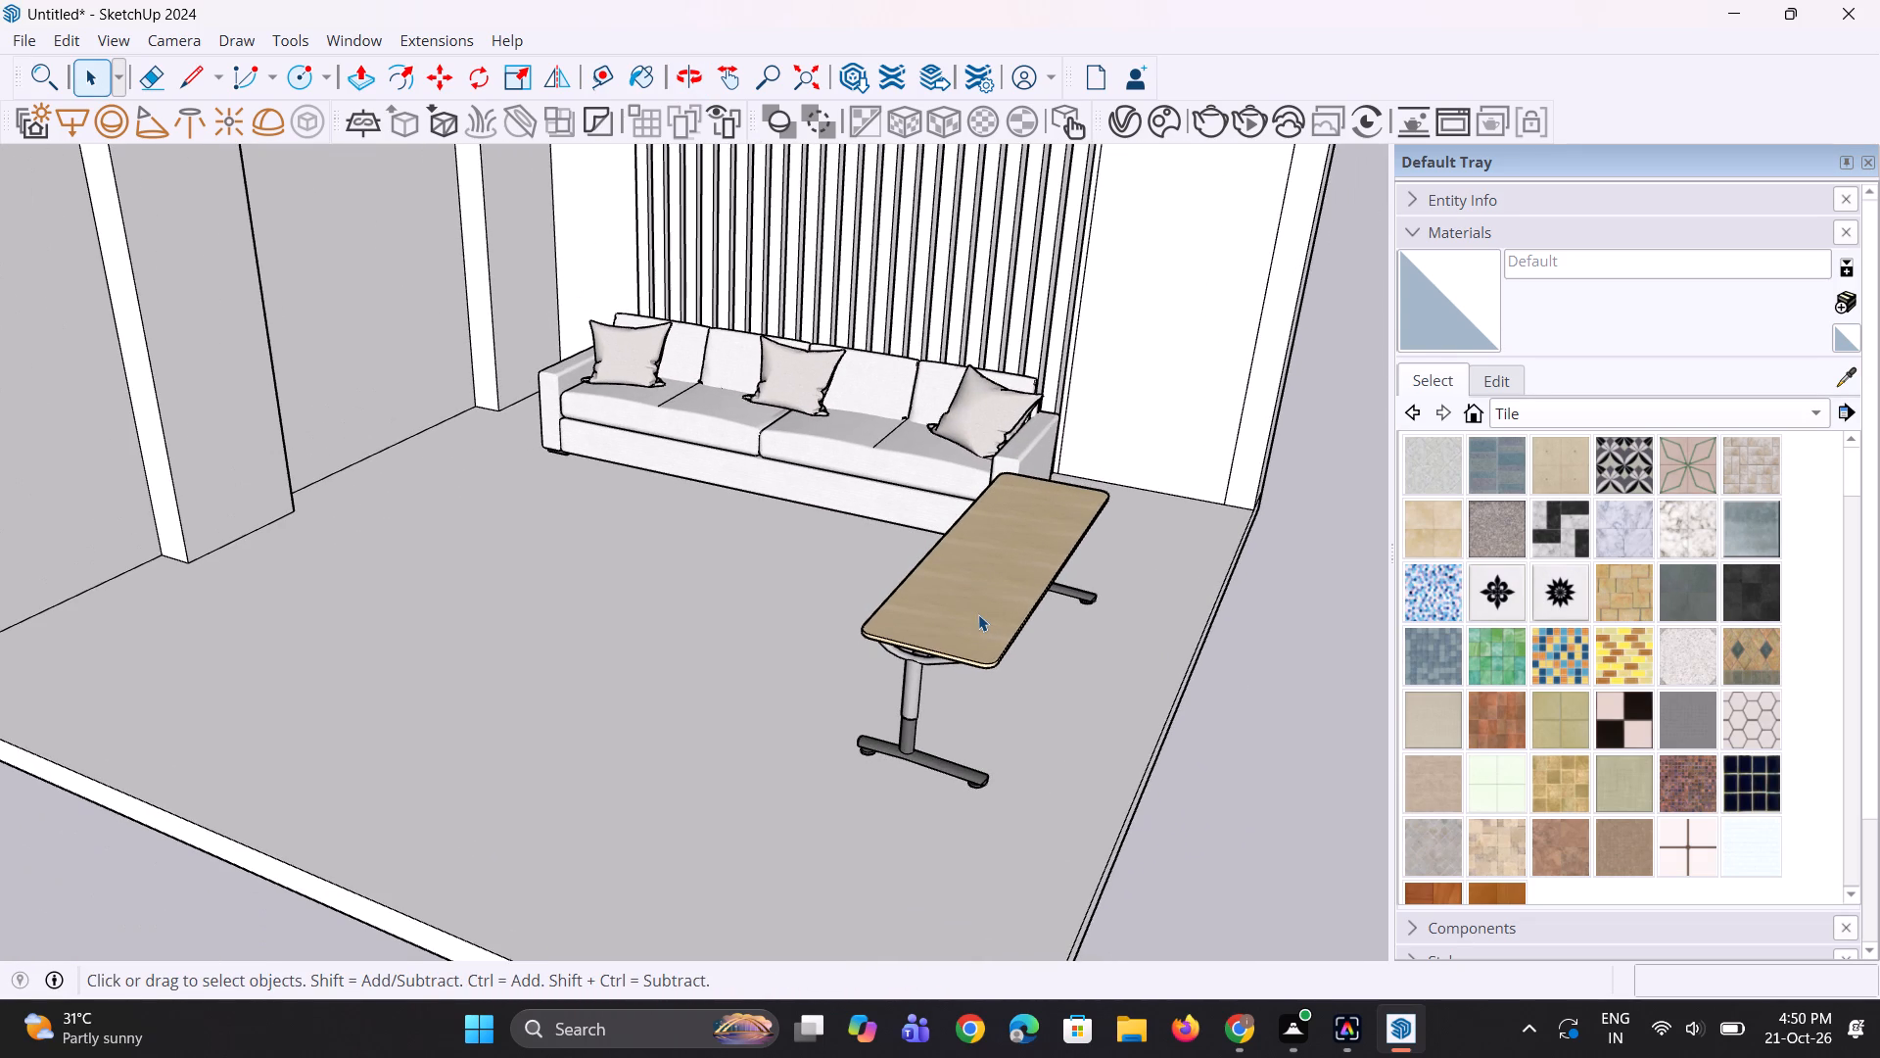
scroll(978, 614, down, 2)
scroll(1051, 679, up, 2)
scroll(967, 660, up, 2)
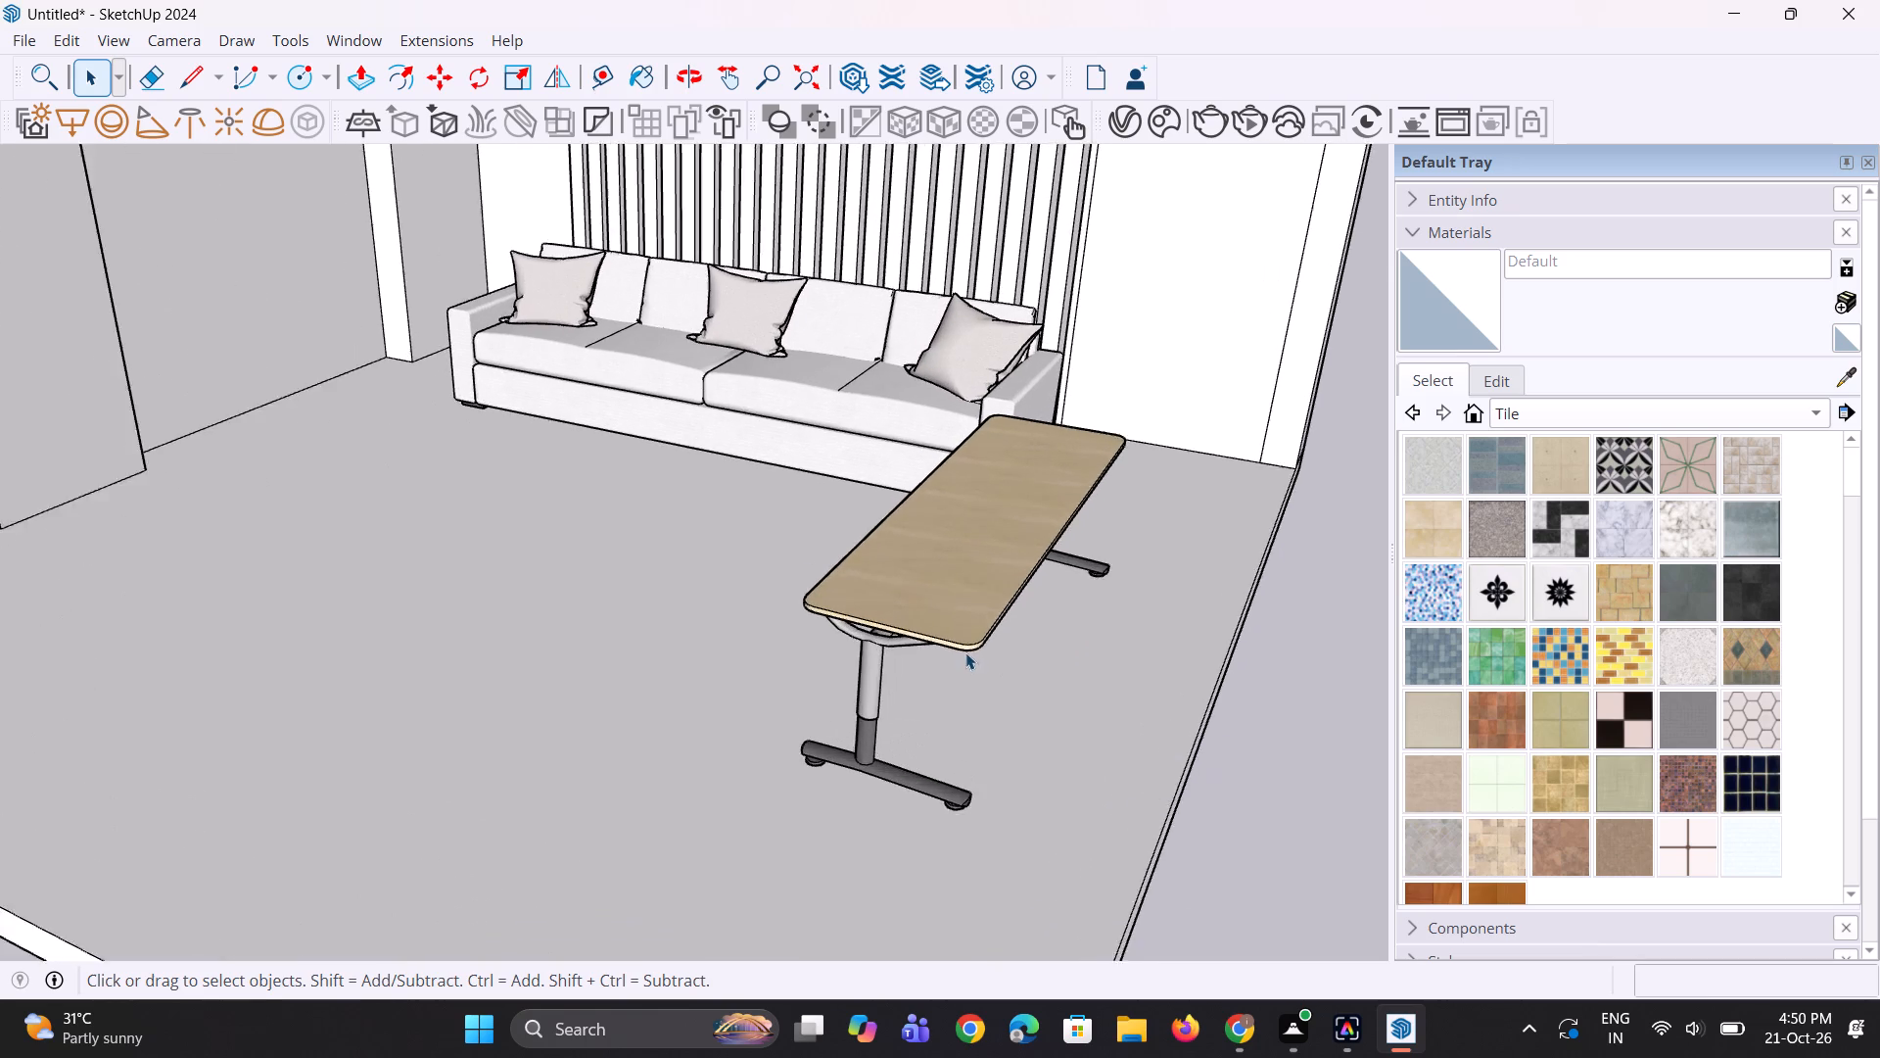
scroll(965, 652, up, 2)
middle_drag(965, 650, 950, 672)
scroll(942, 663, down, 4)
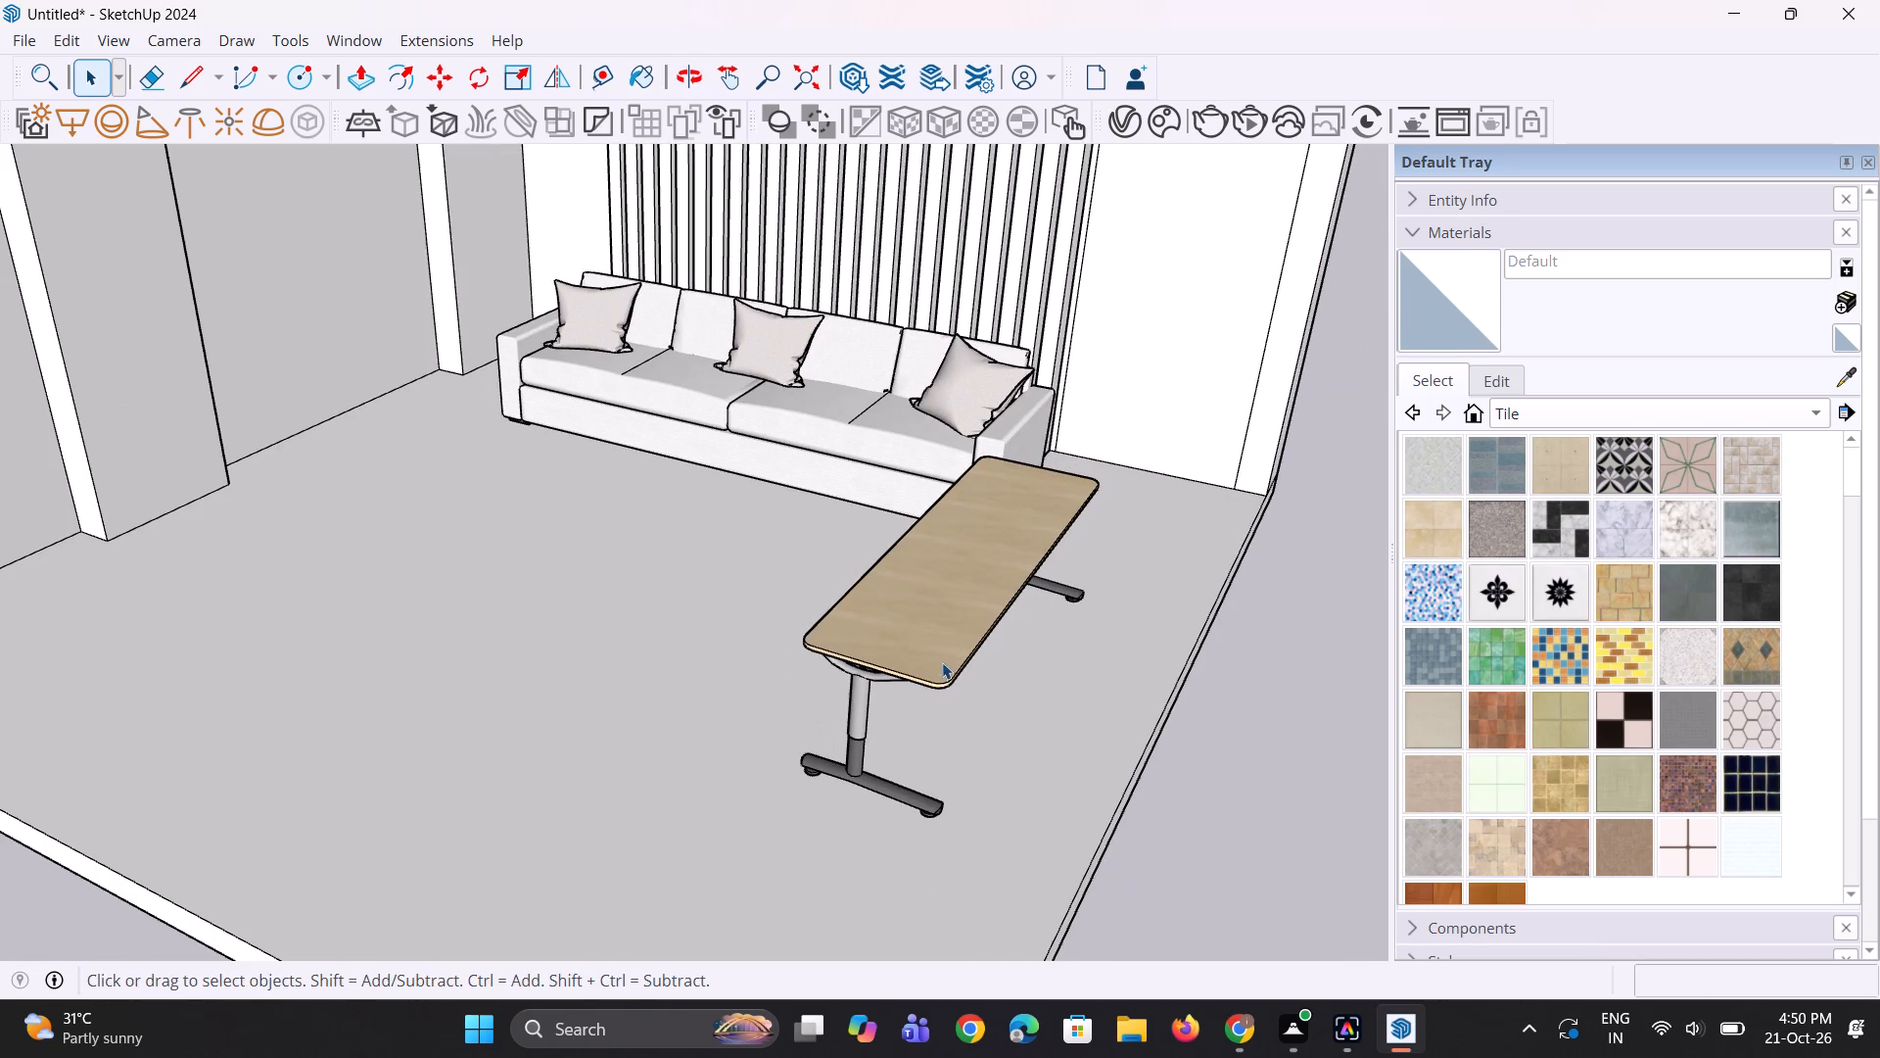
Rotate the table 180 degrees horizontally about a centre point on the ground outside the hall.
click(915, 677)
scroll(860, 661, down, 3)
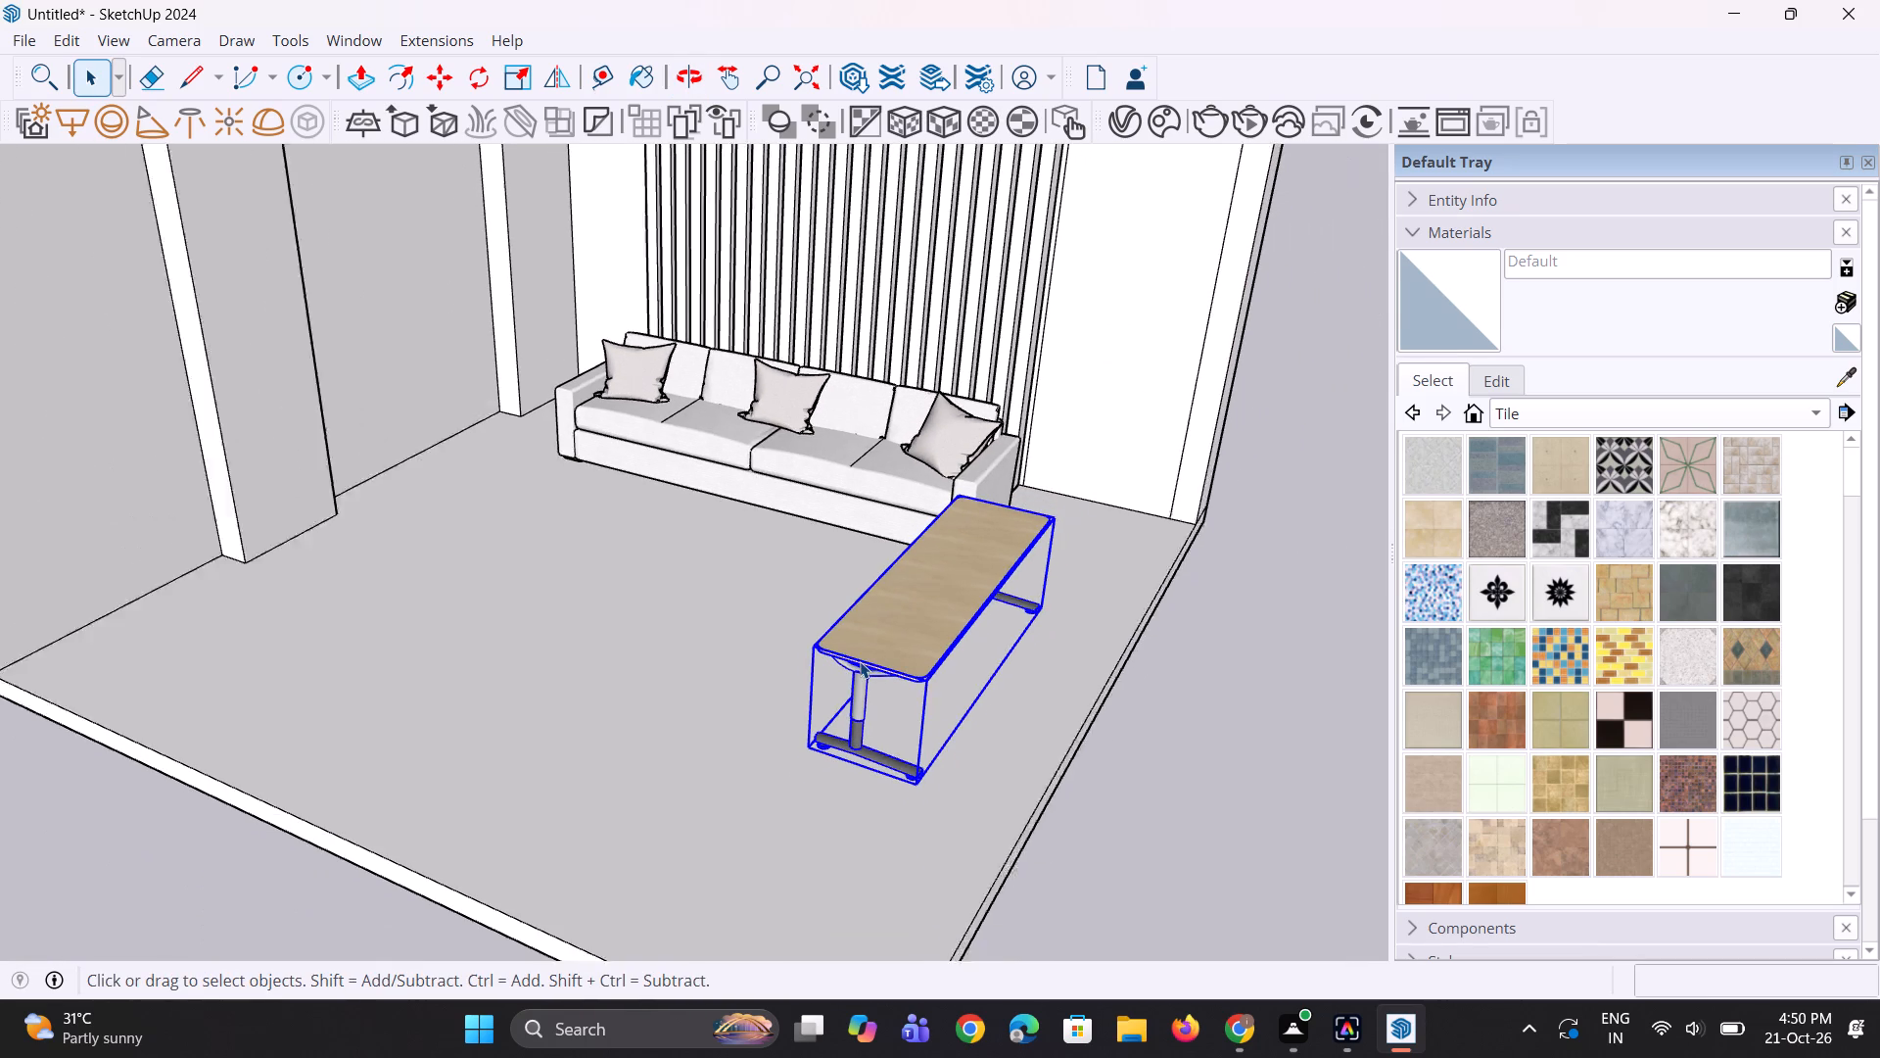
scroll(860, 661, down, 1)
click(493, 74)
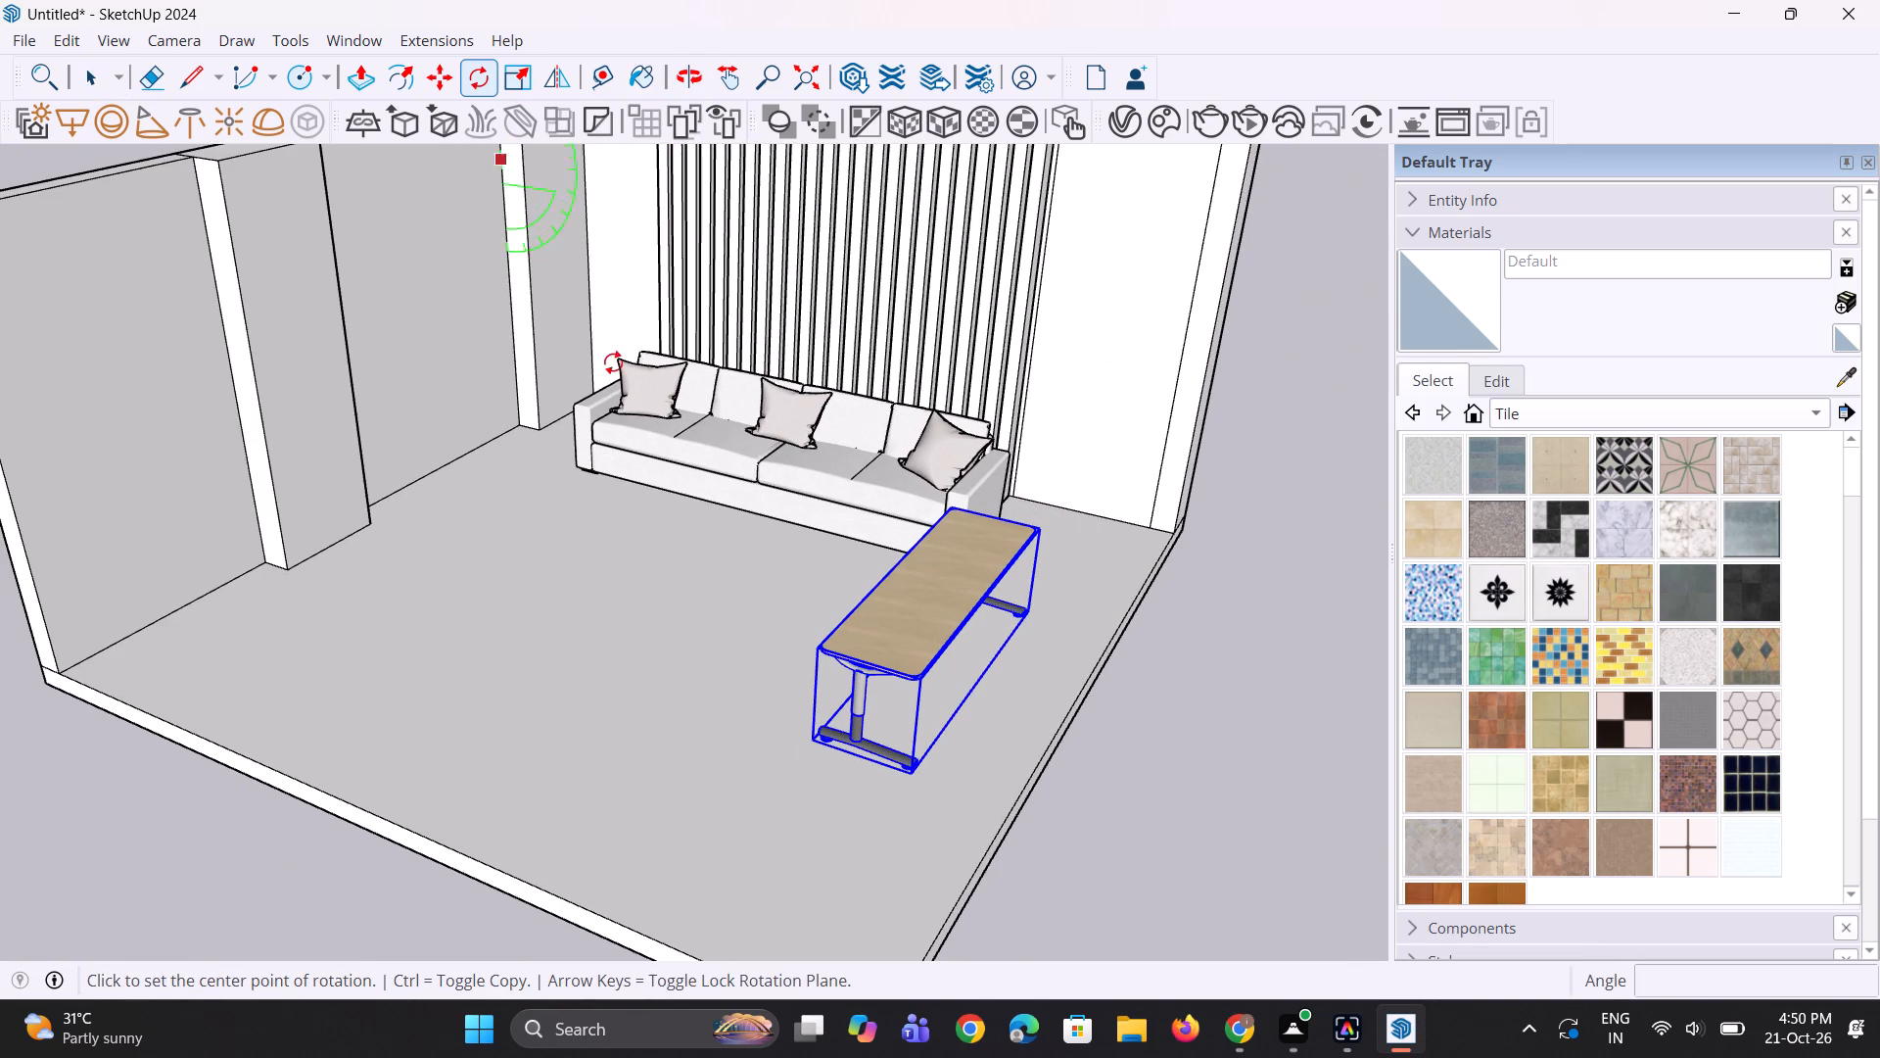
scroll(646, 516, down, 8)
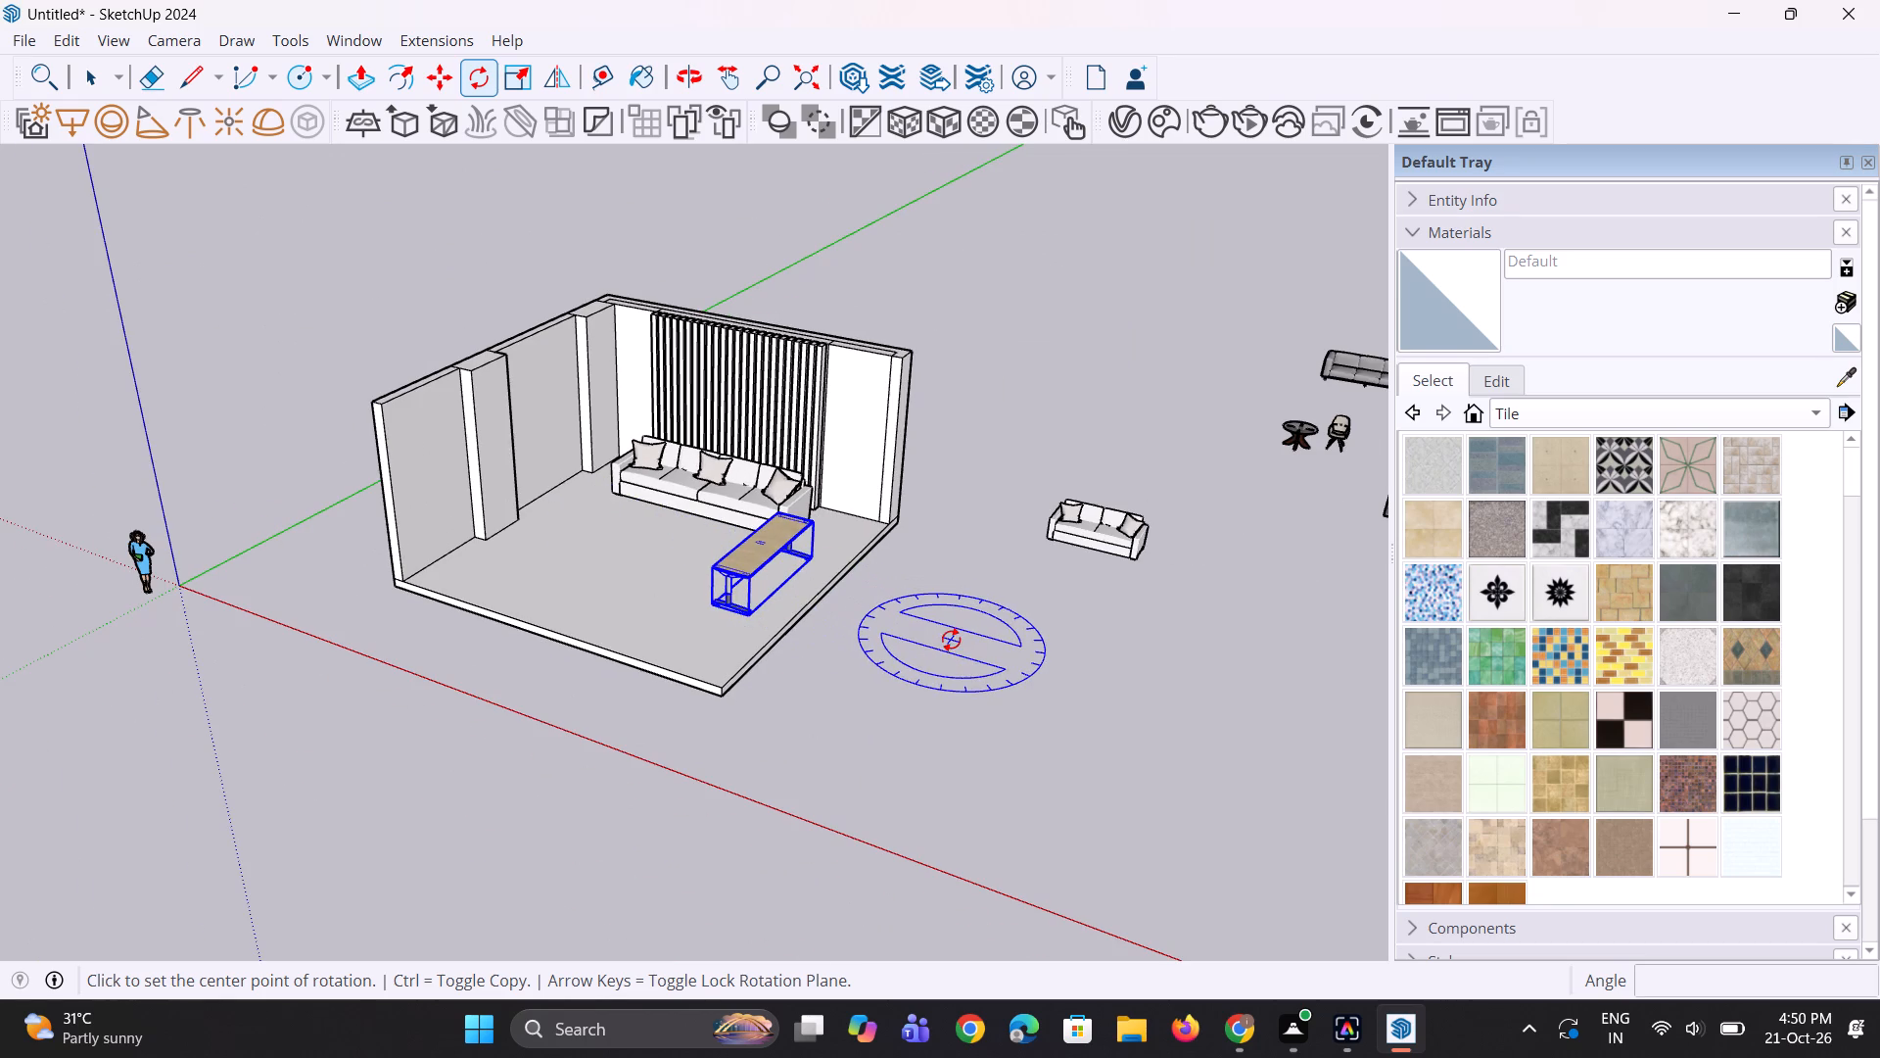
click(951, 640)
click(1123, 681)
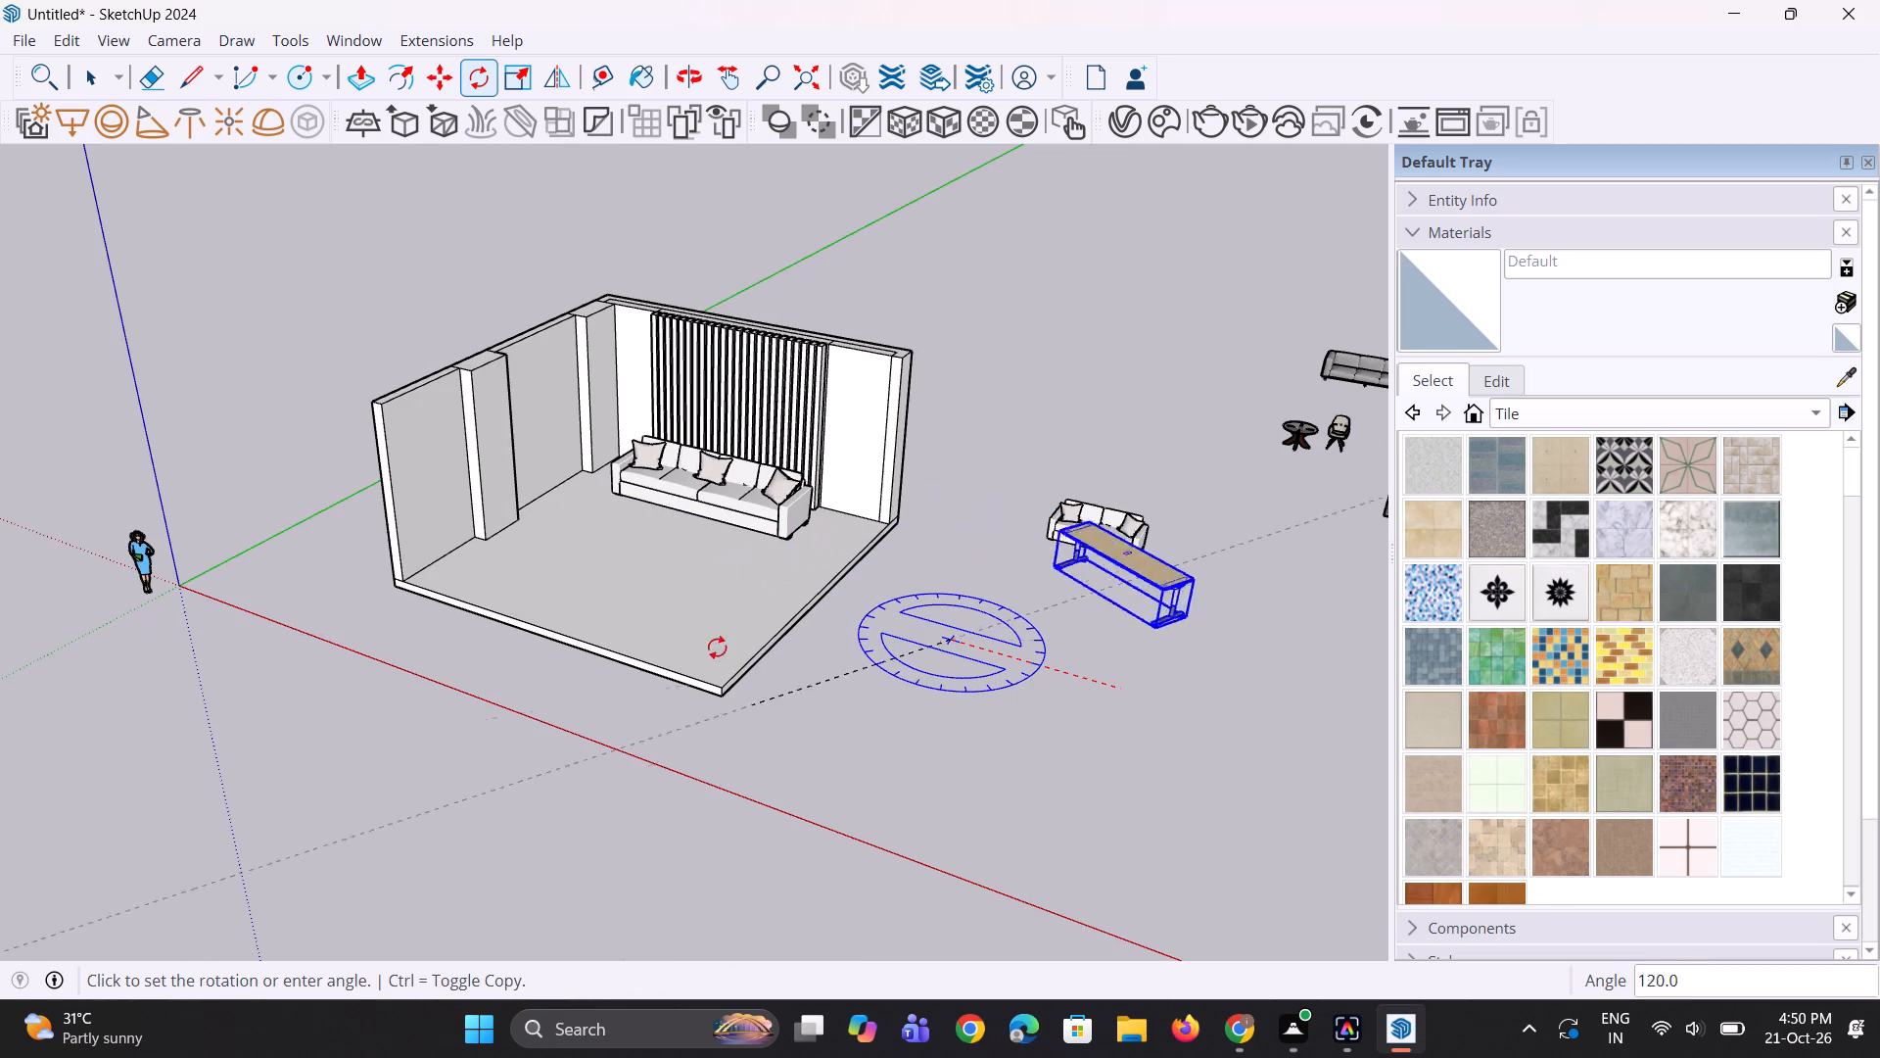
click(771, 588)
Move the rotated table about 33' 5" back into the hall, beside the sofa's end near the open edge.
scroll(856, 578, down, 5)
middle_drag(911, 685, 1088, 725)
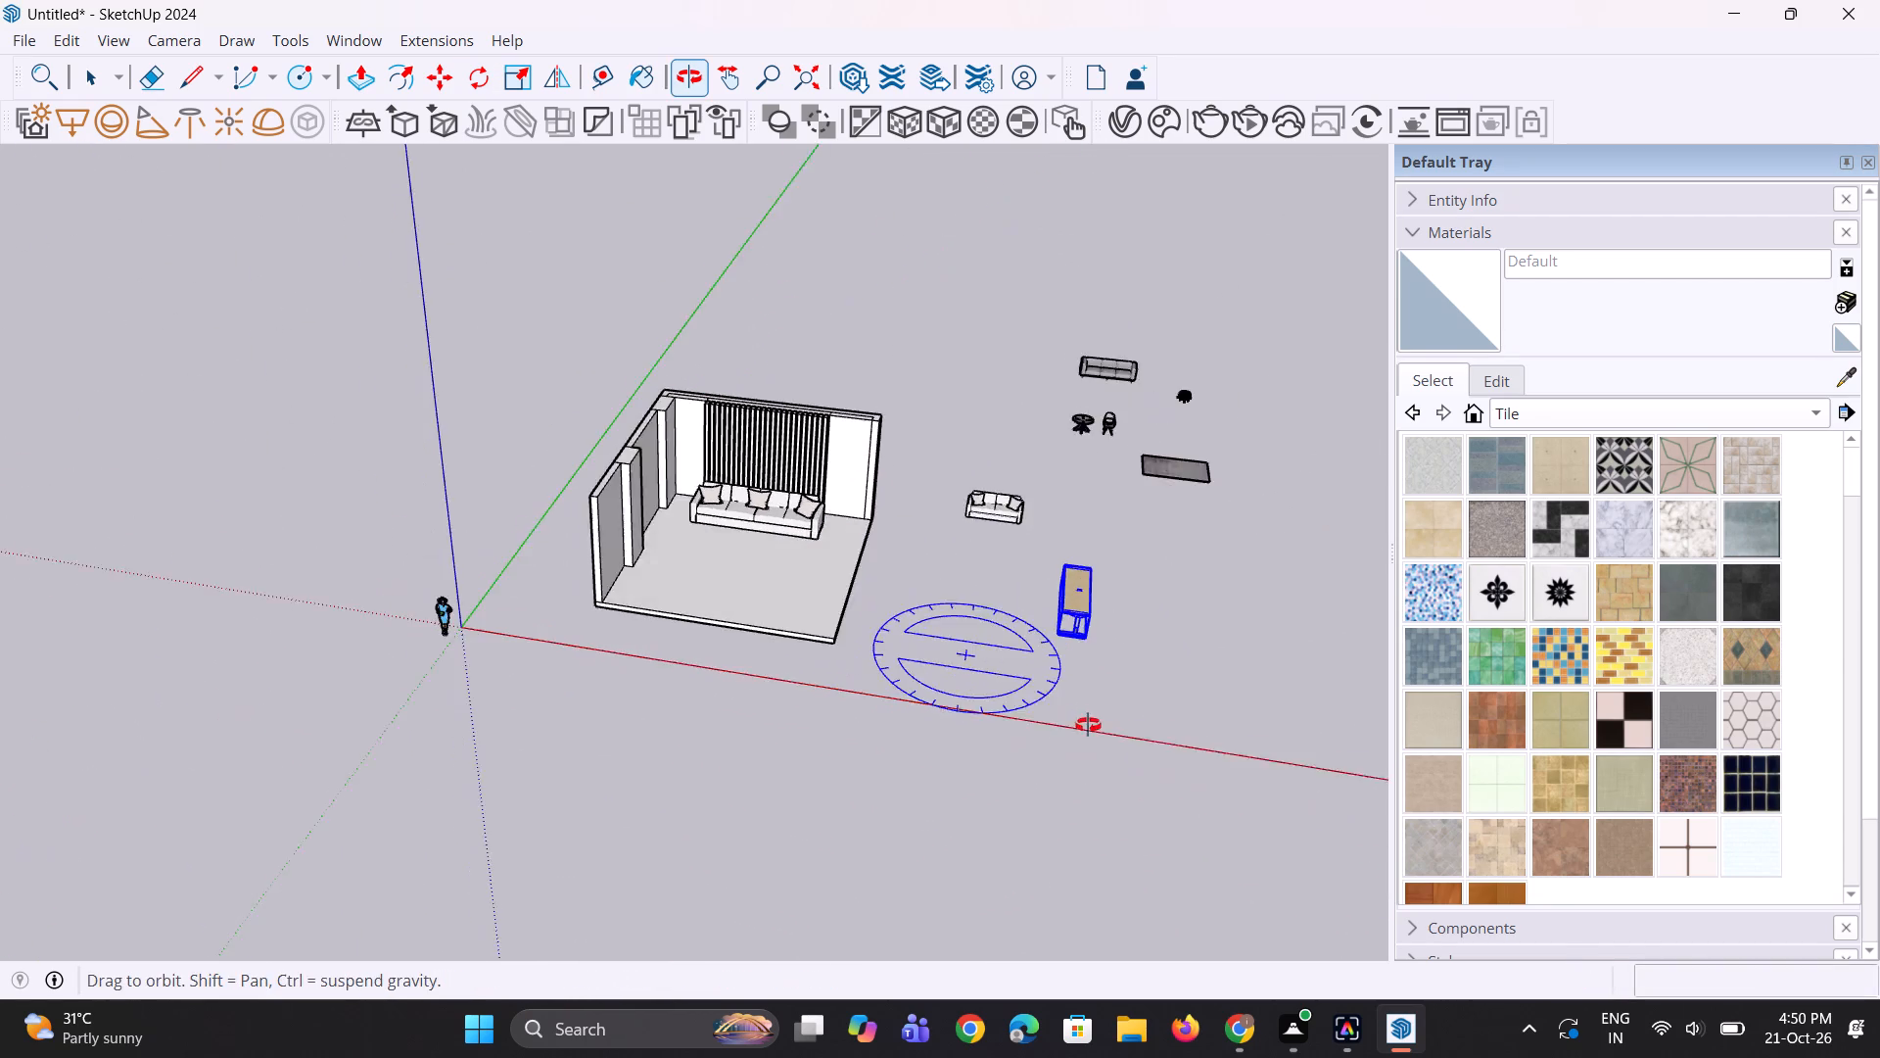
middle_drag(1088, 725, 1093, 725)
scroll(1095, 683, up, 4)
key(m)
scroll(1073, 652, up, 2)
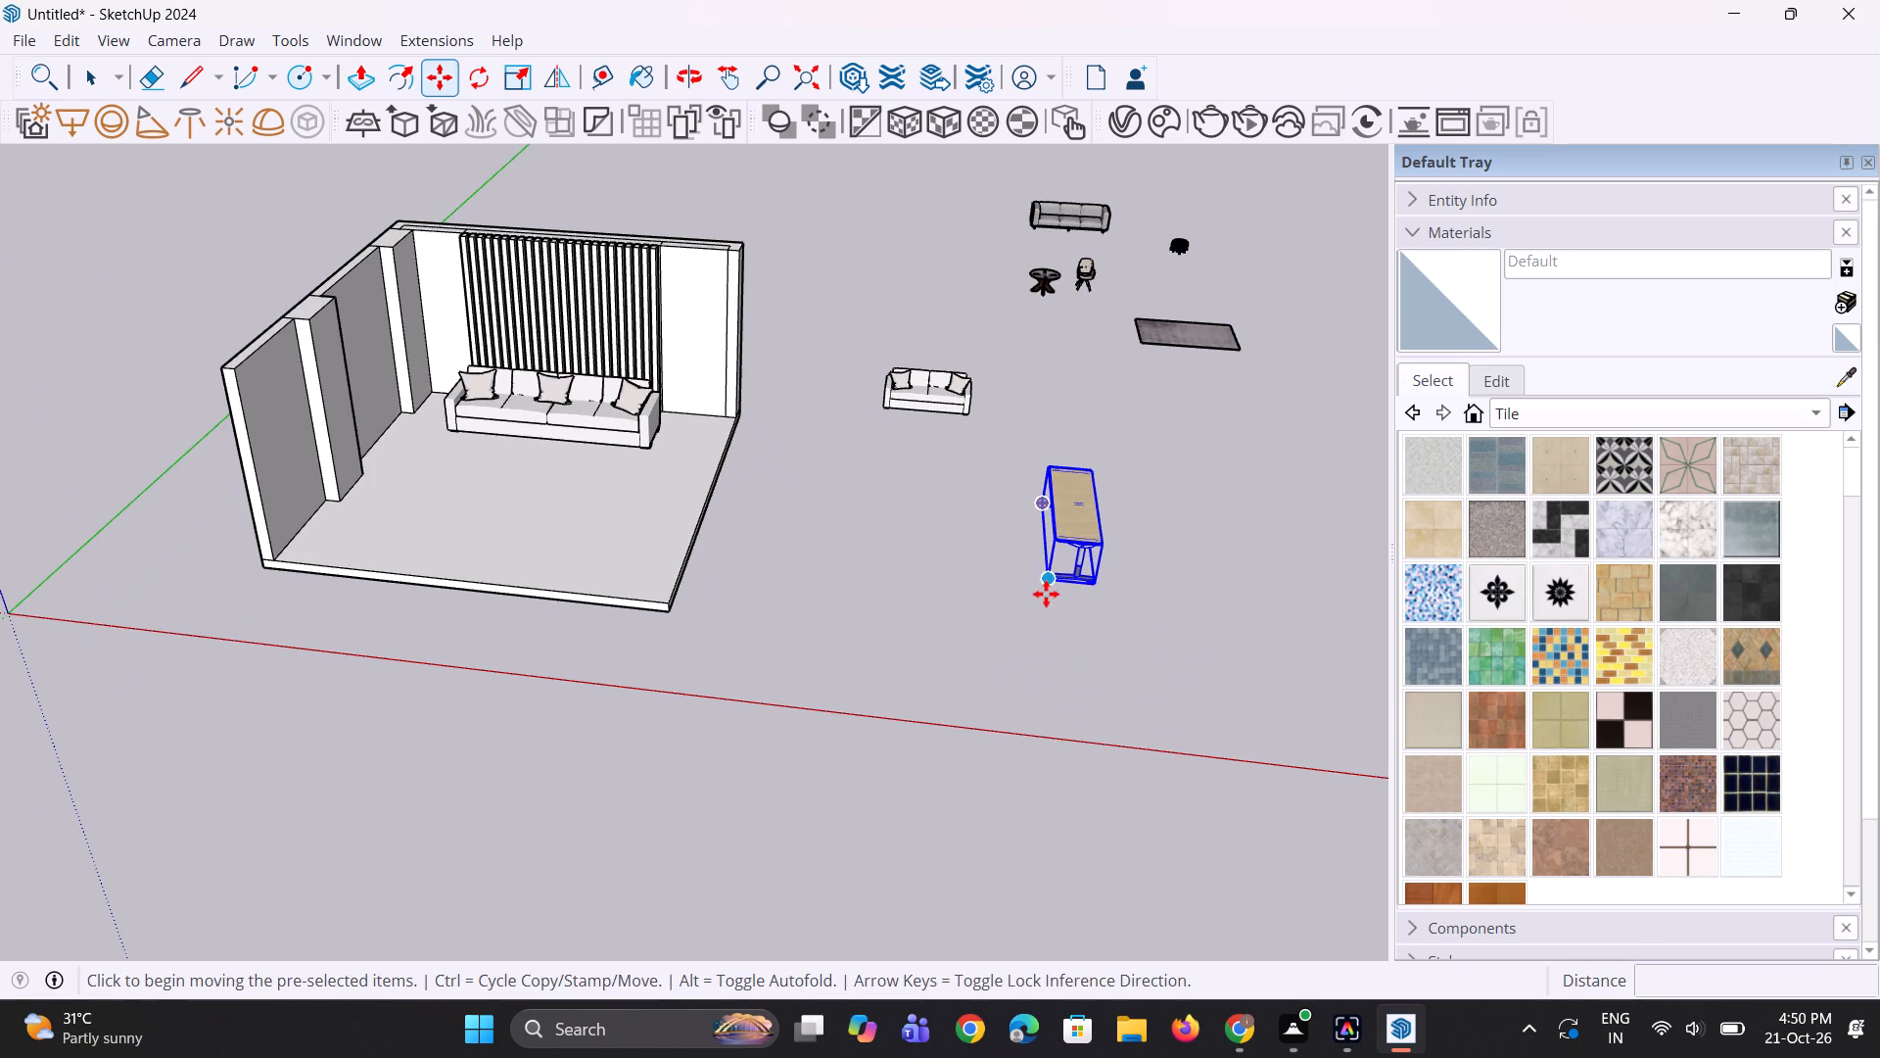
click(1040, 591)
click(617, 525)
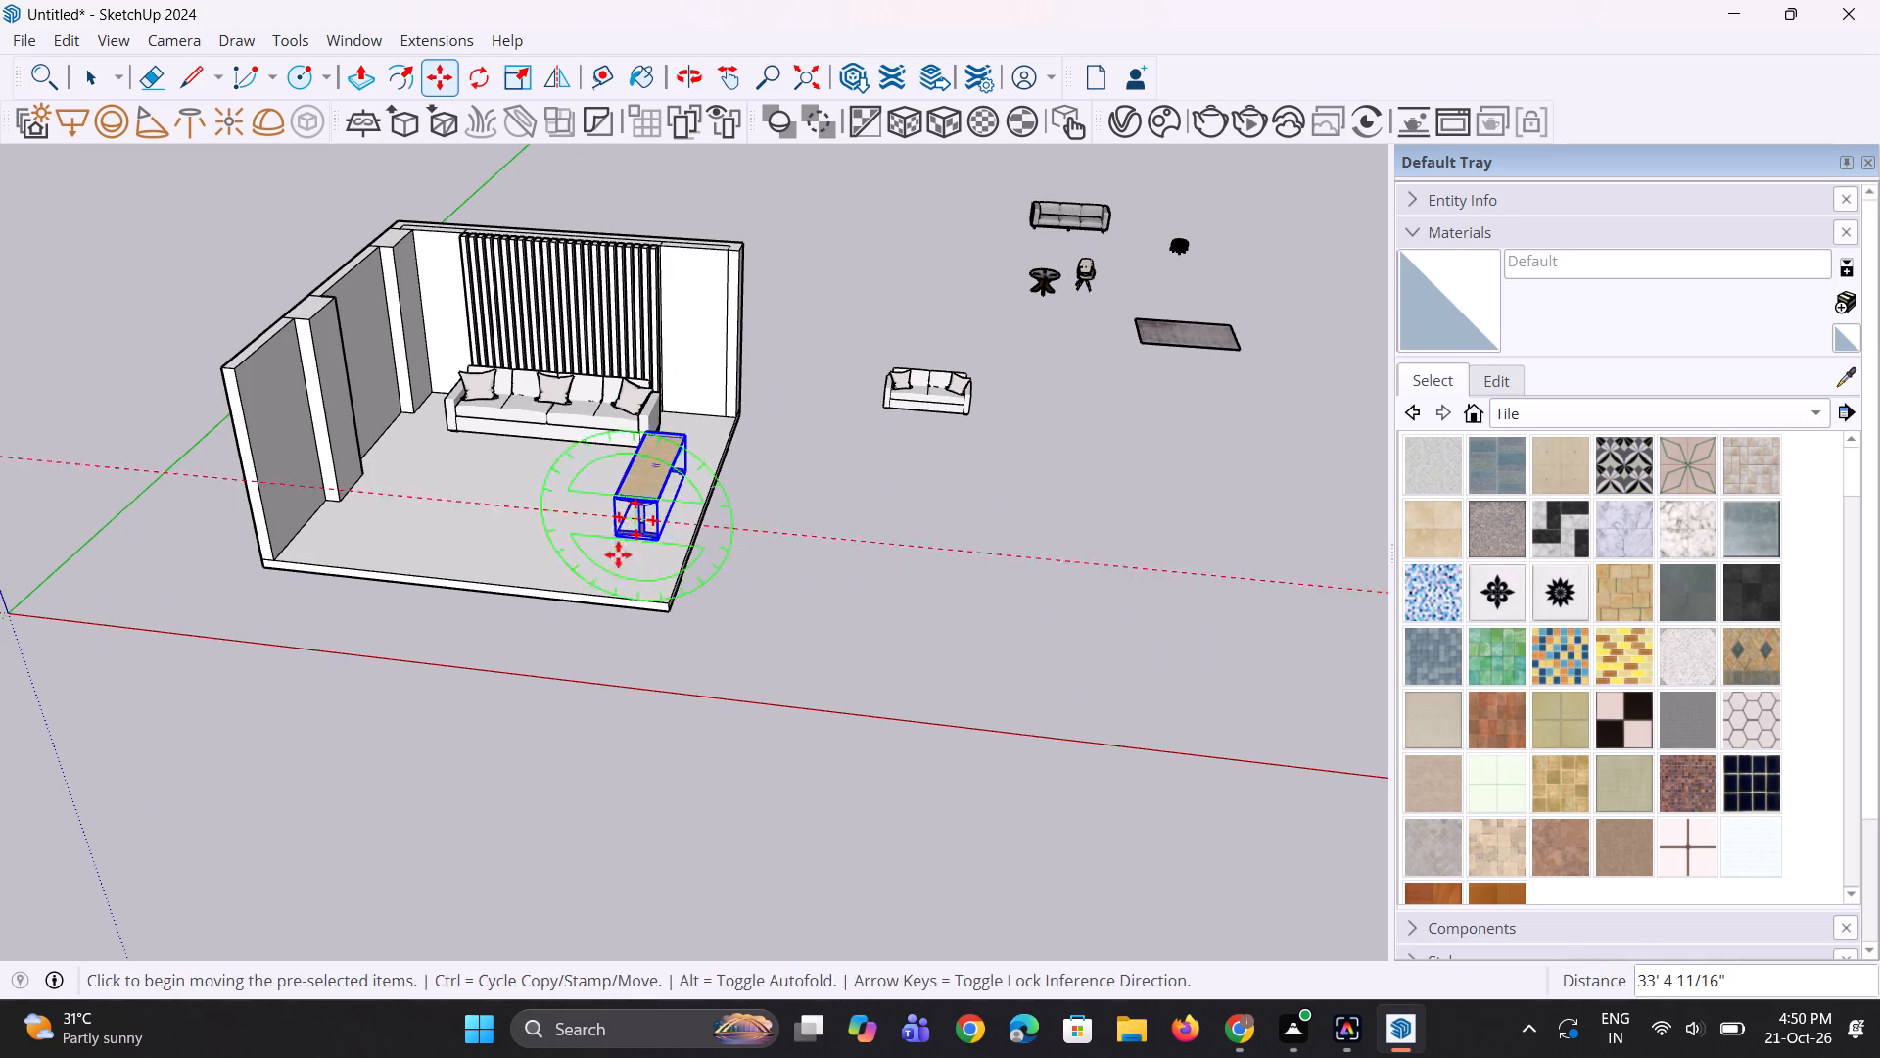
middle_drag(639, 637, 937, 736)
scroll(814, 562, up, 6)
scroll(665, 573, up, 3)
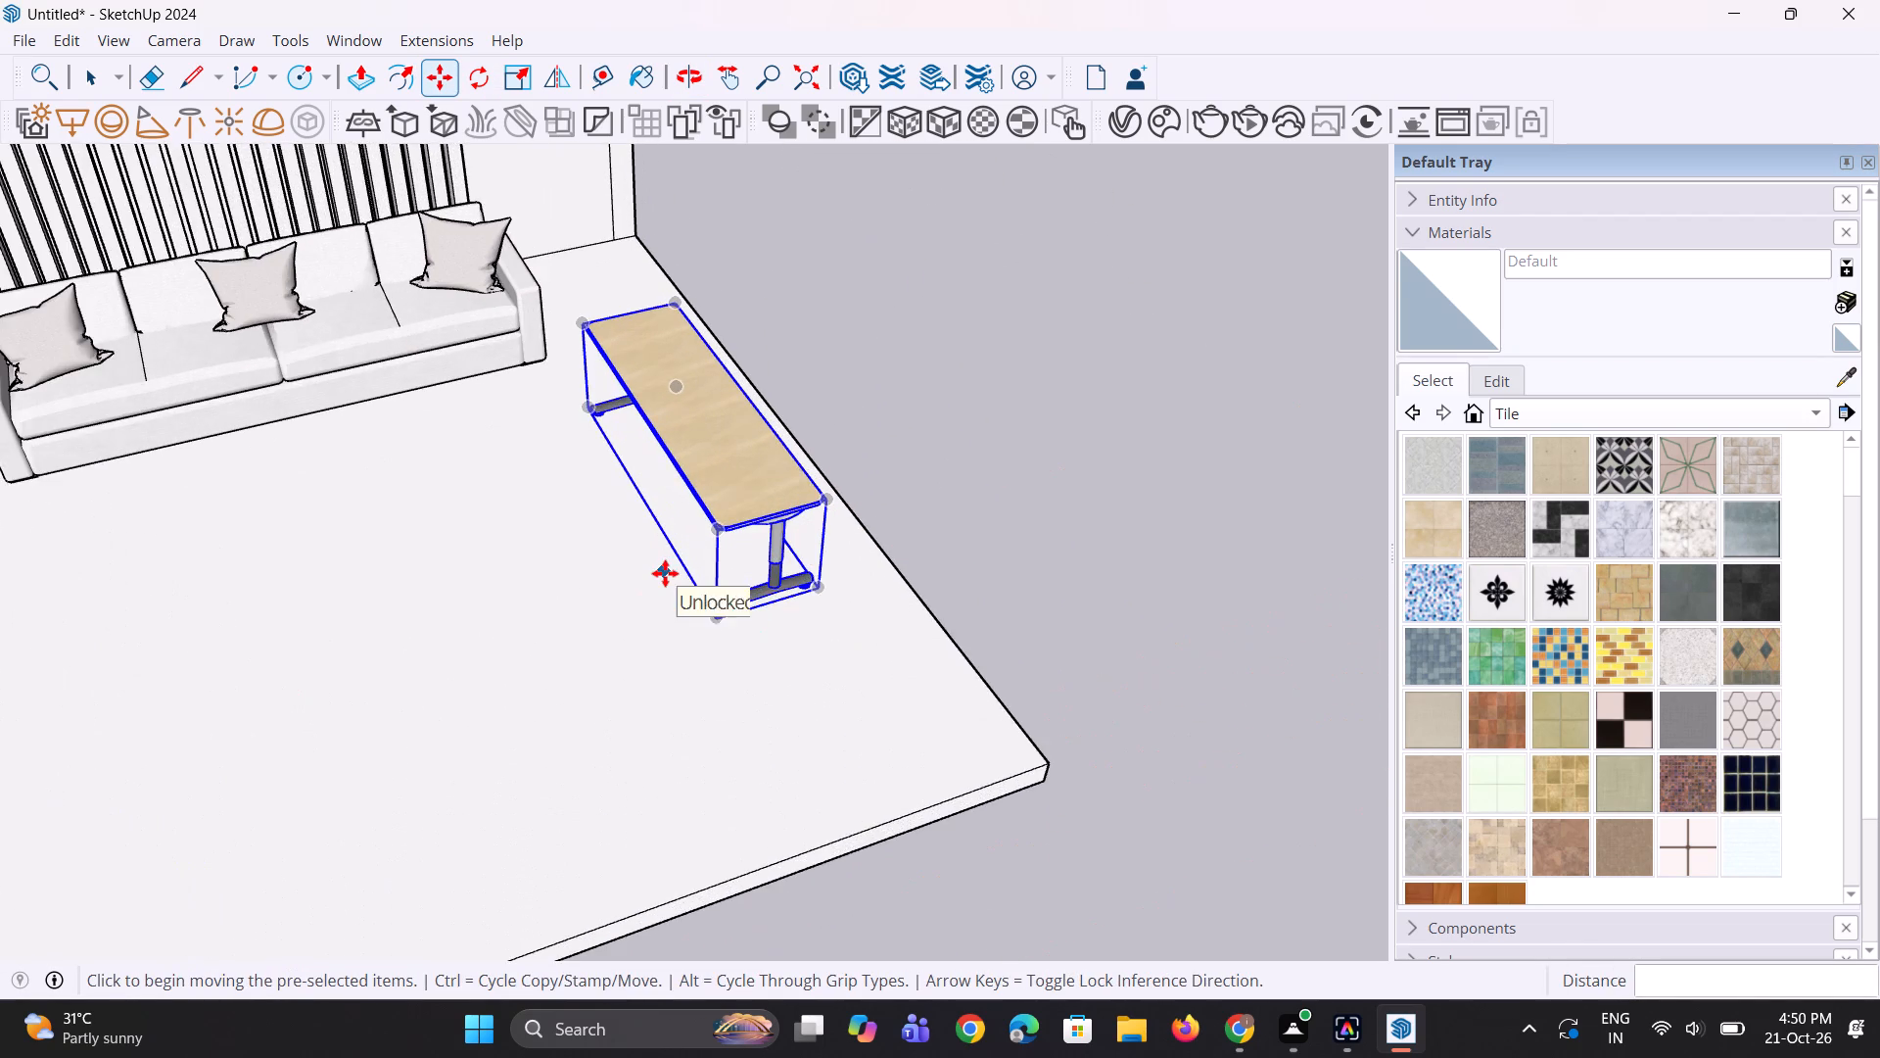
scroll(665, 573, down, 5)
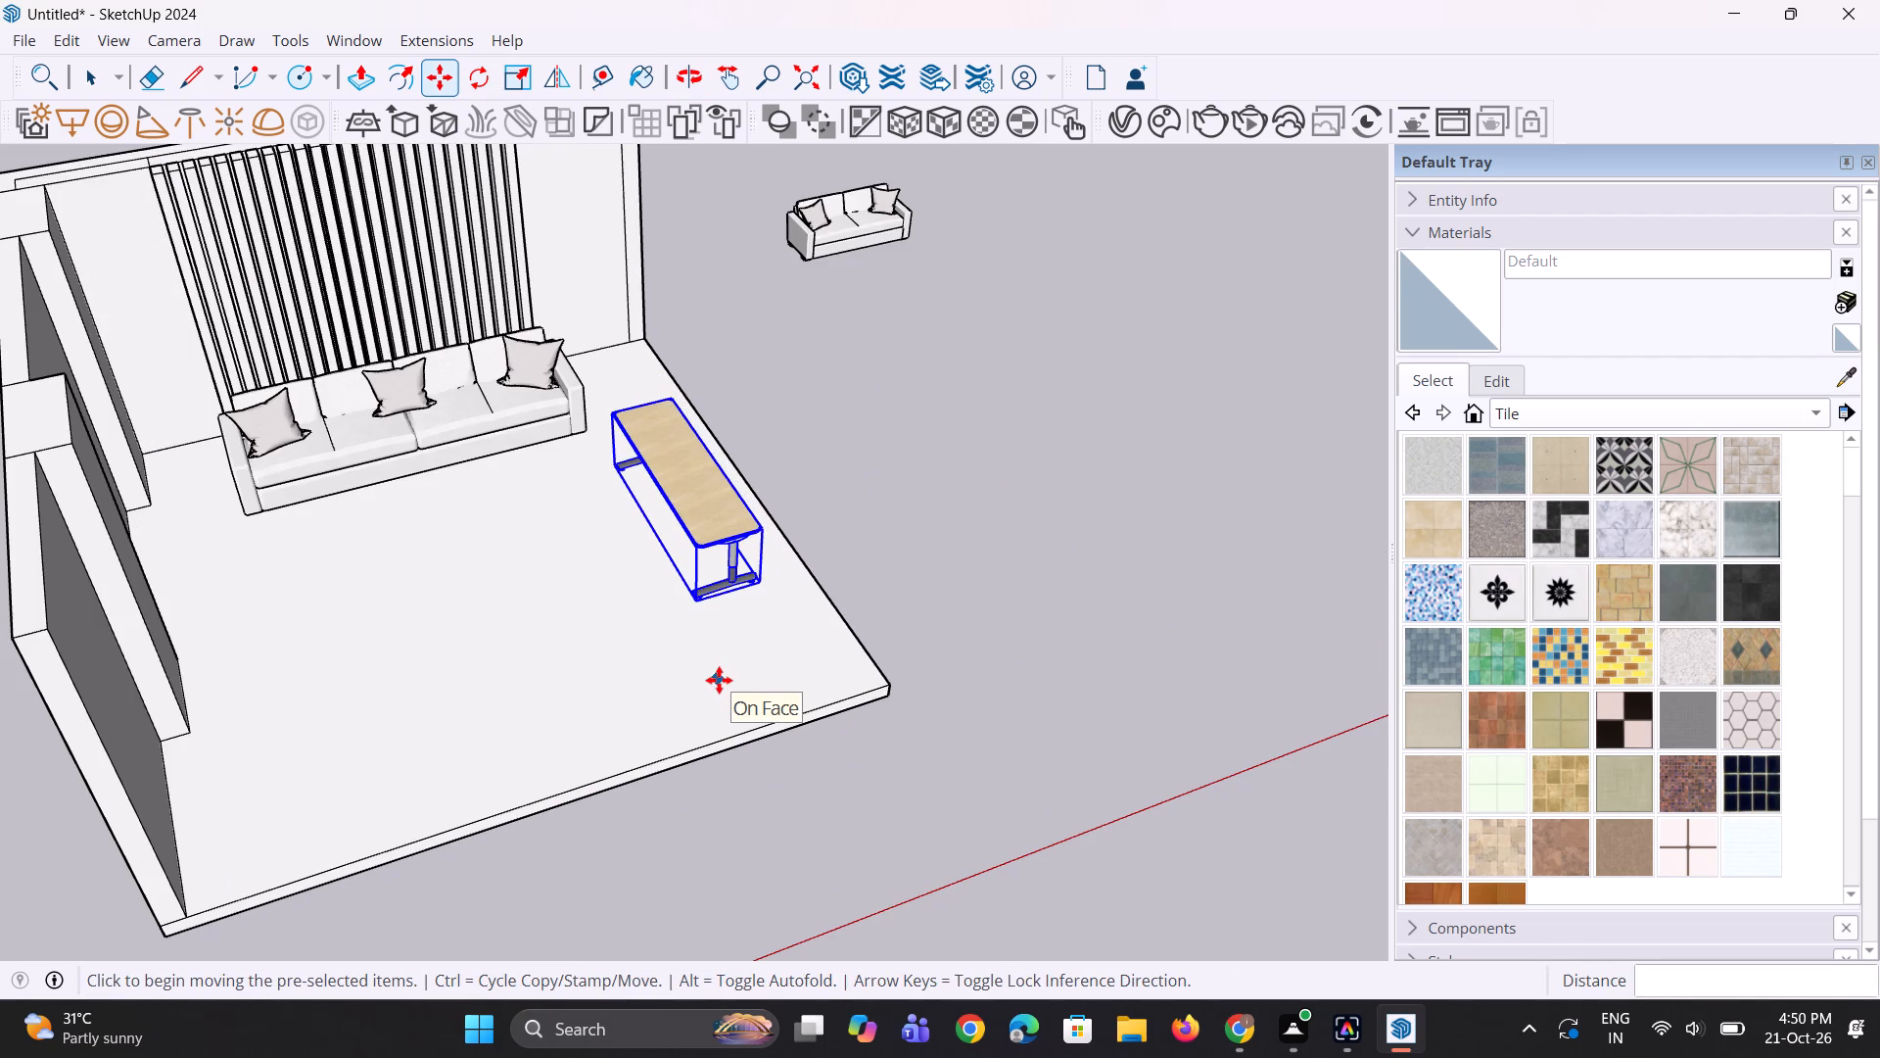
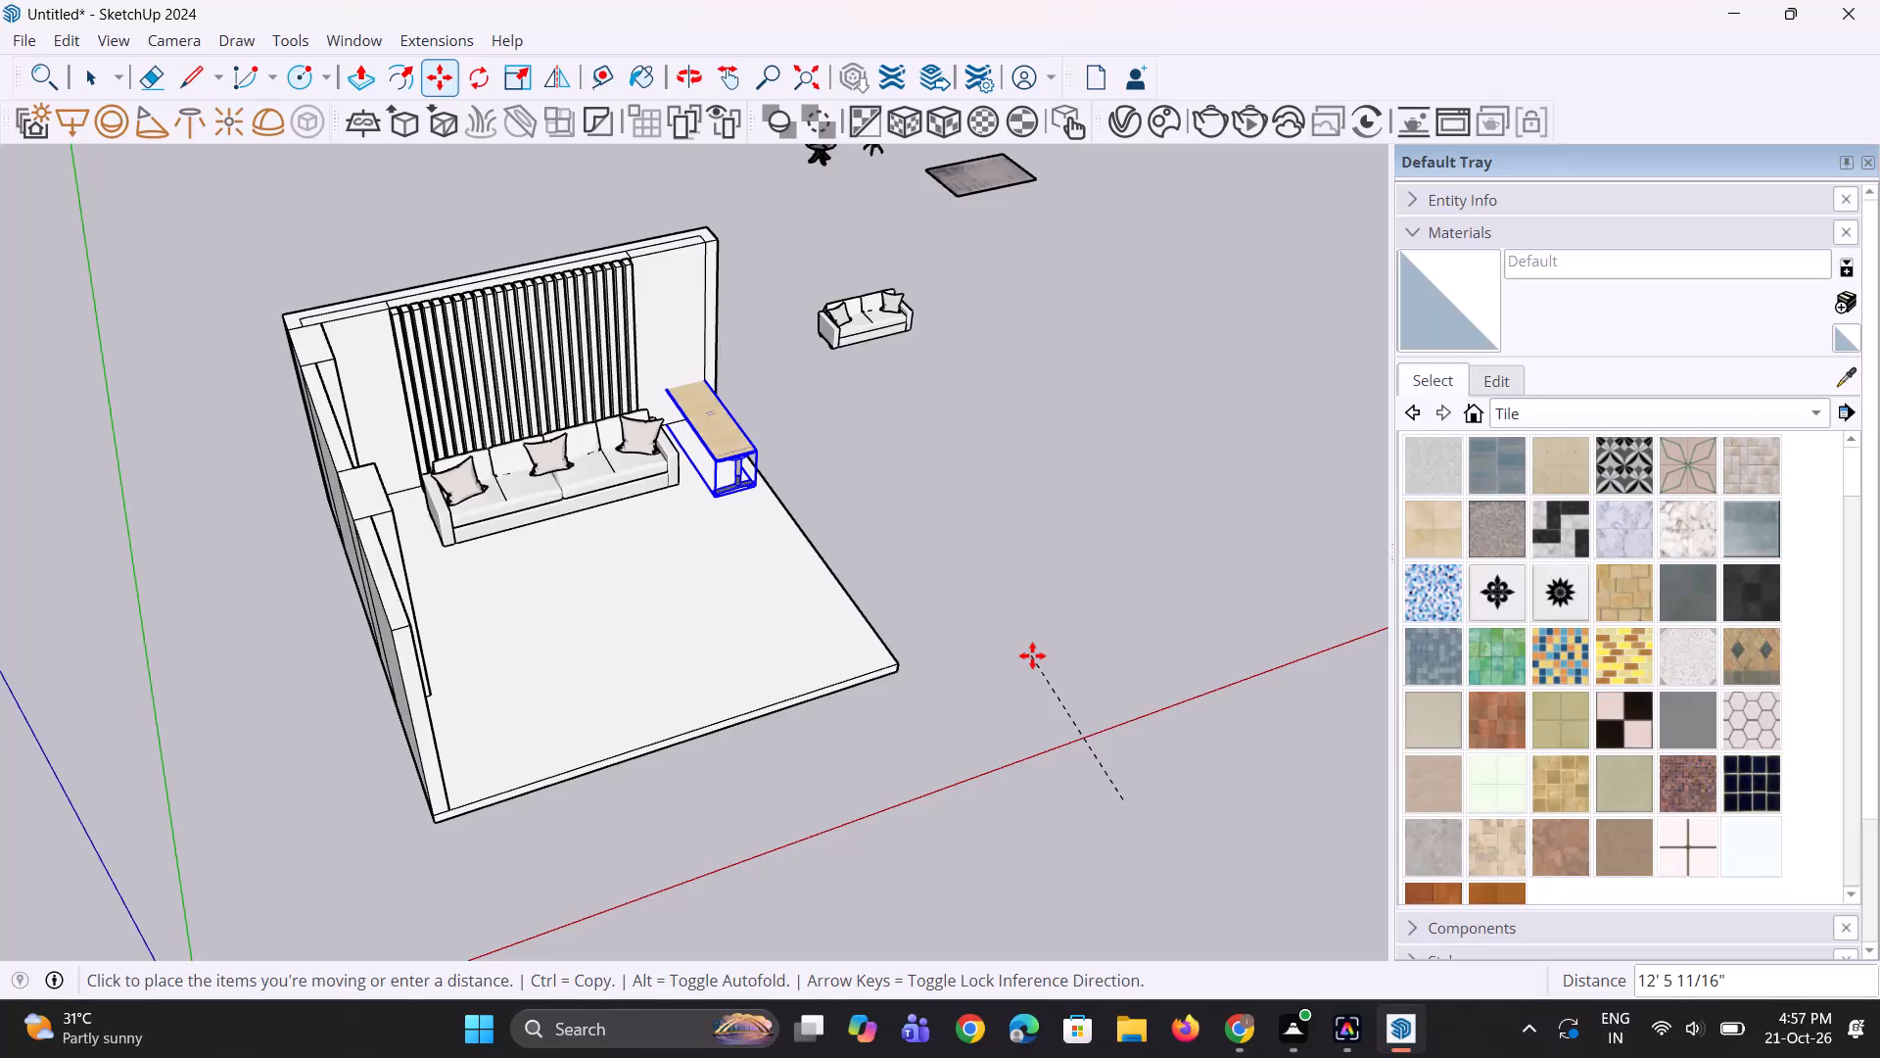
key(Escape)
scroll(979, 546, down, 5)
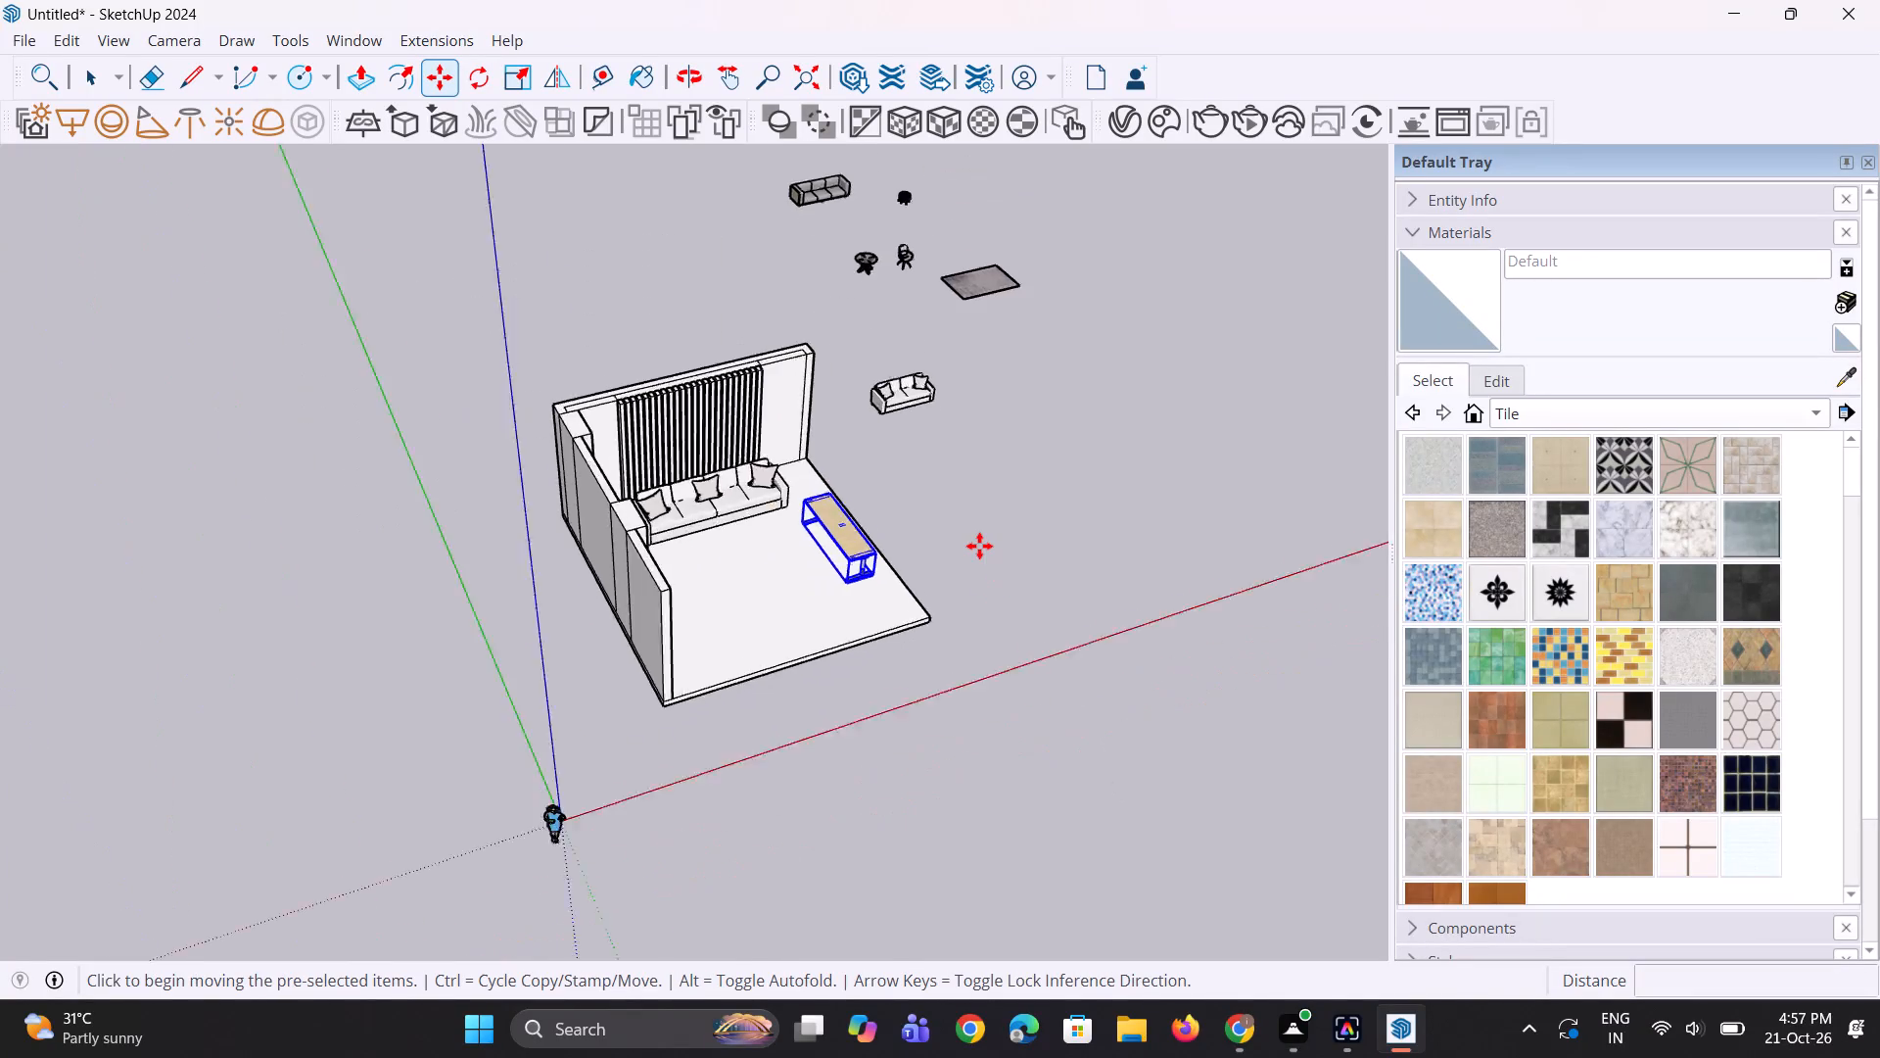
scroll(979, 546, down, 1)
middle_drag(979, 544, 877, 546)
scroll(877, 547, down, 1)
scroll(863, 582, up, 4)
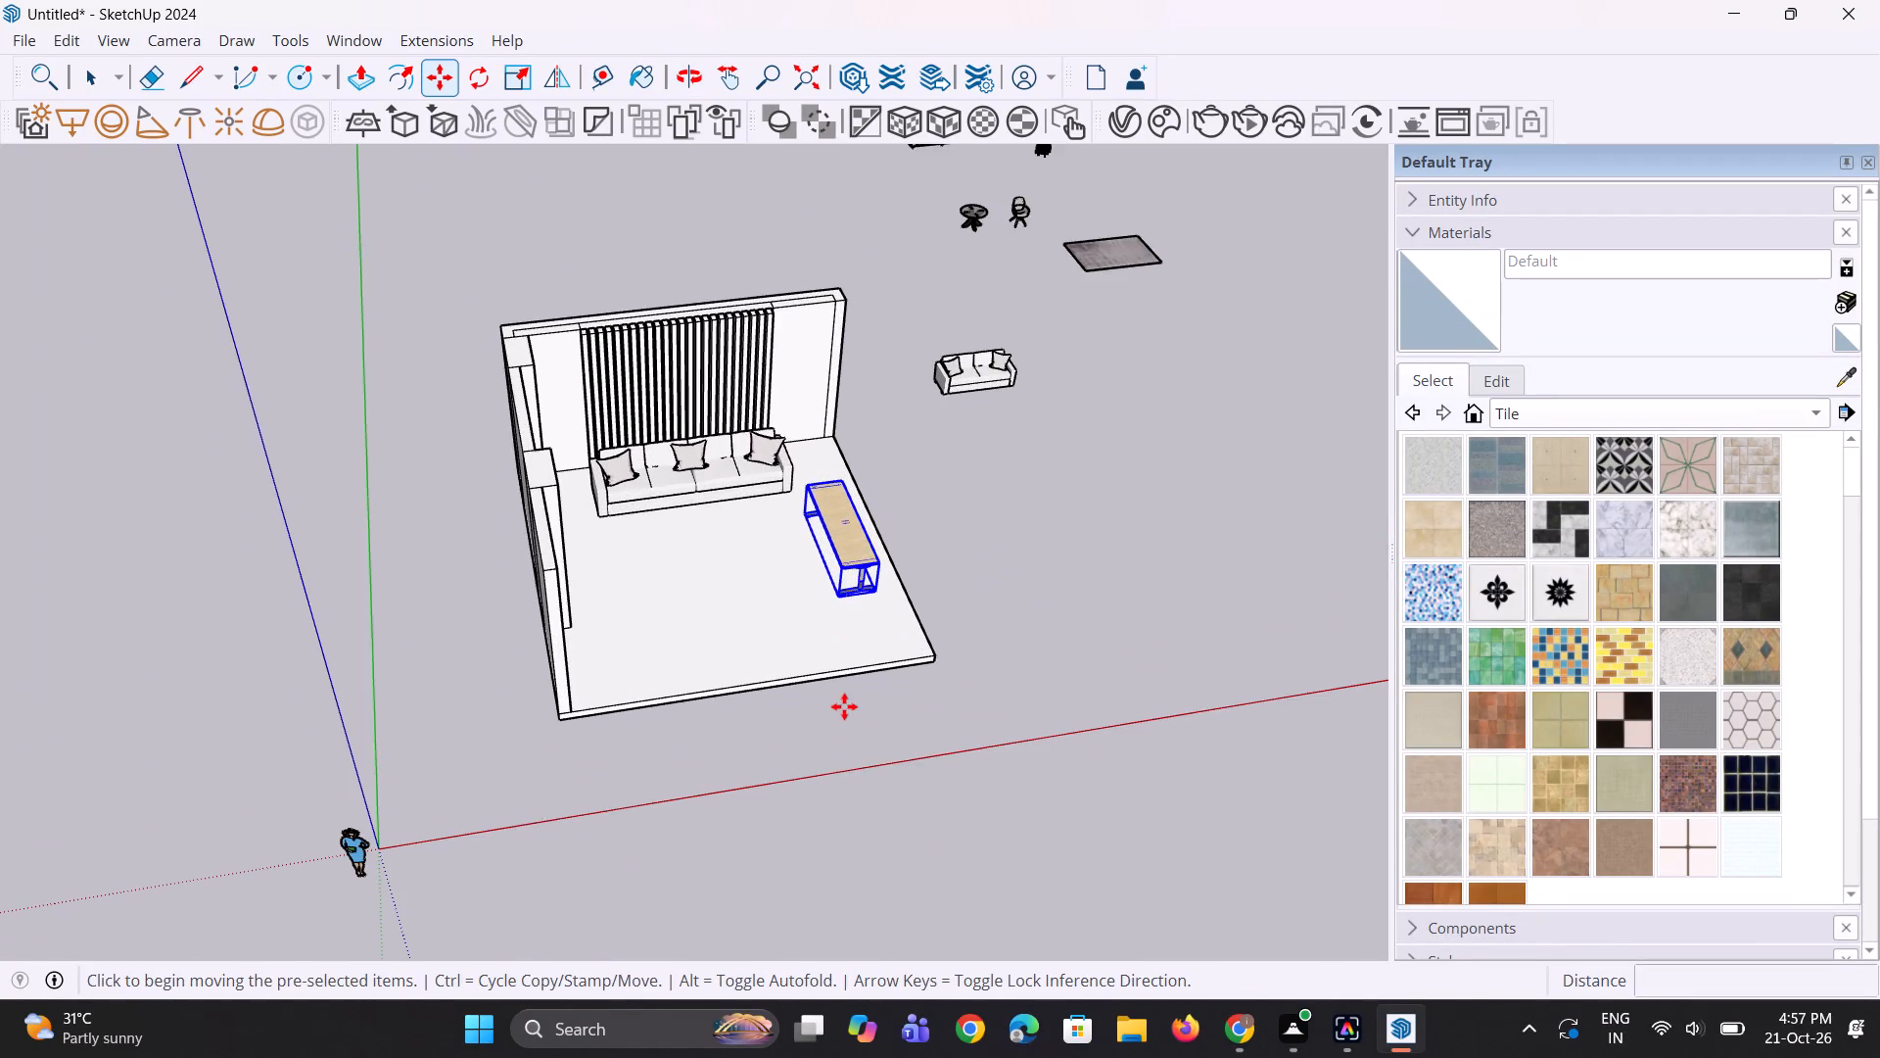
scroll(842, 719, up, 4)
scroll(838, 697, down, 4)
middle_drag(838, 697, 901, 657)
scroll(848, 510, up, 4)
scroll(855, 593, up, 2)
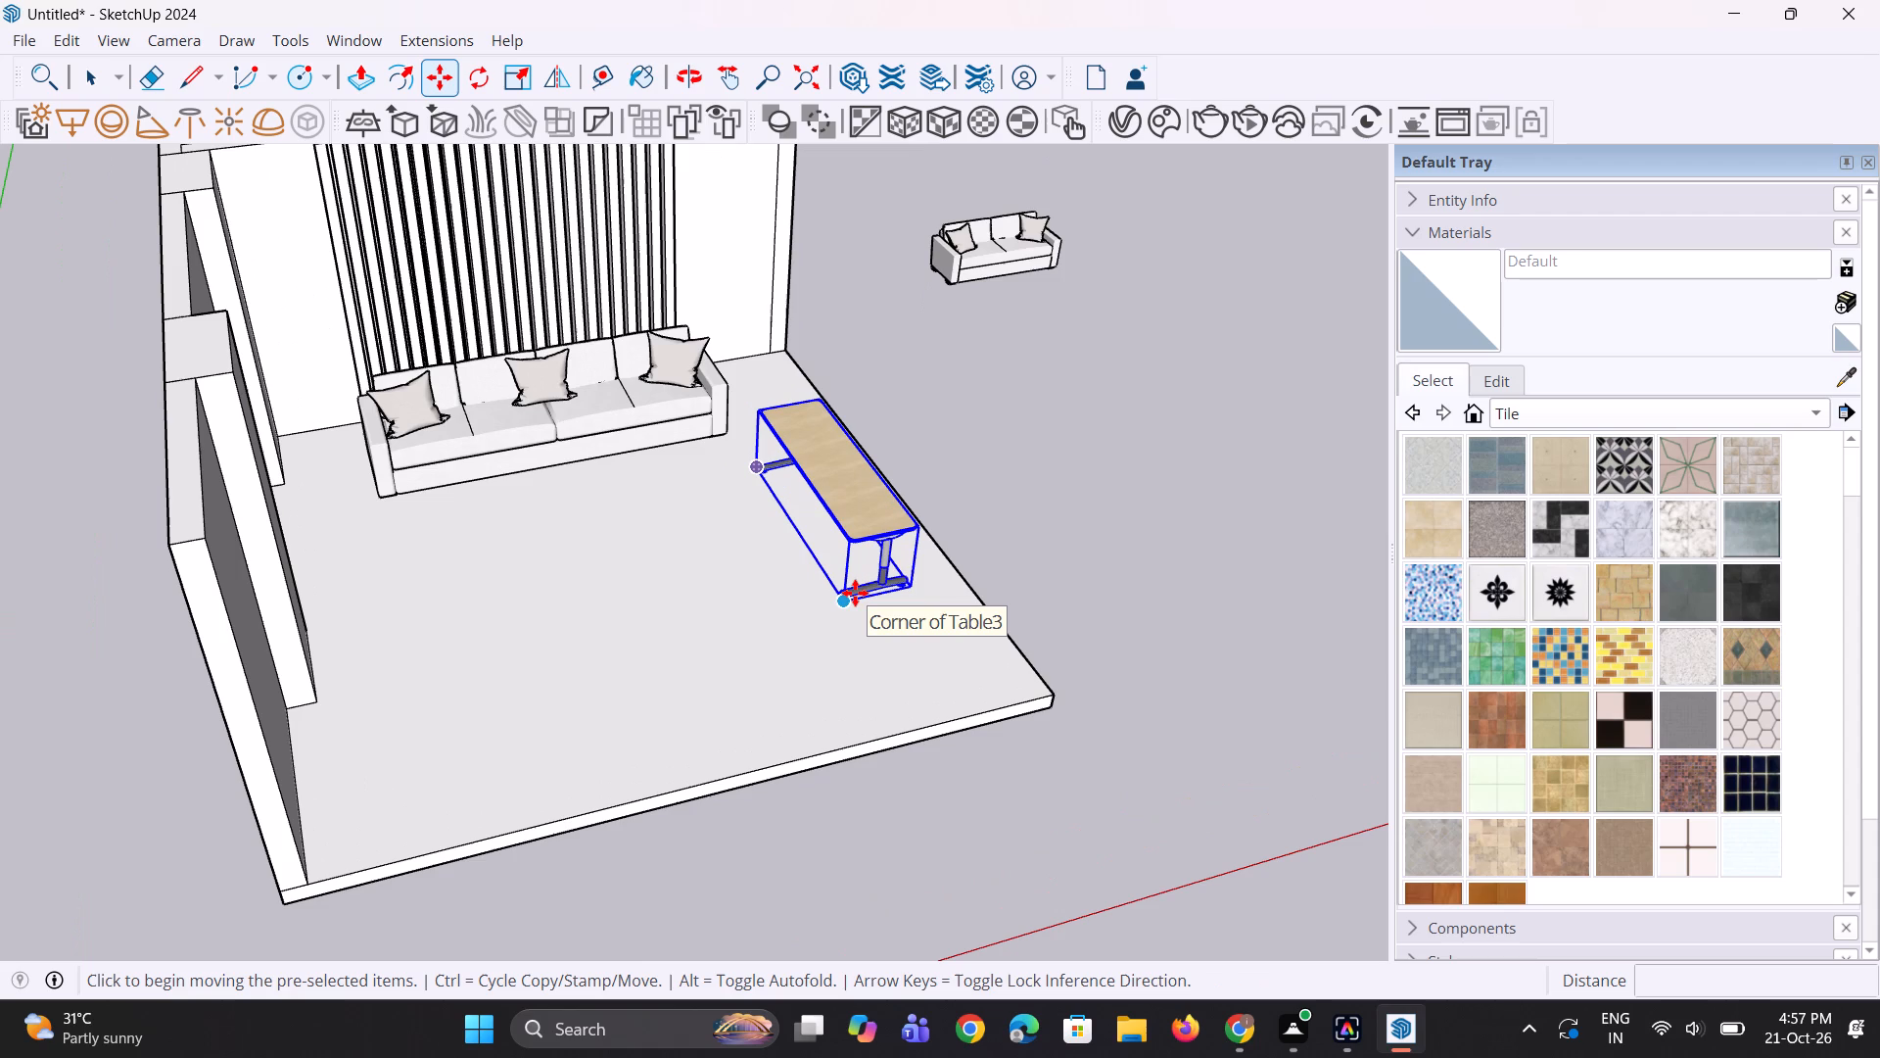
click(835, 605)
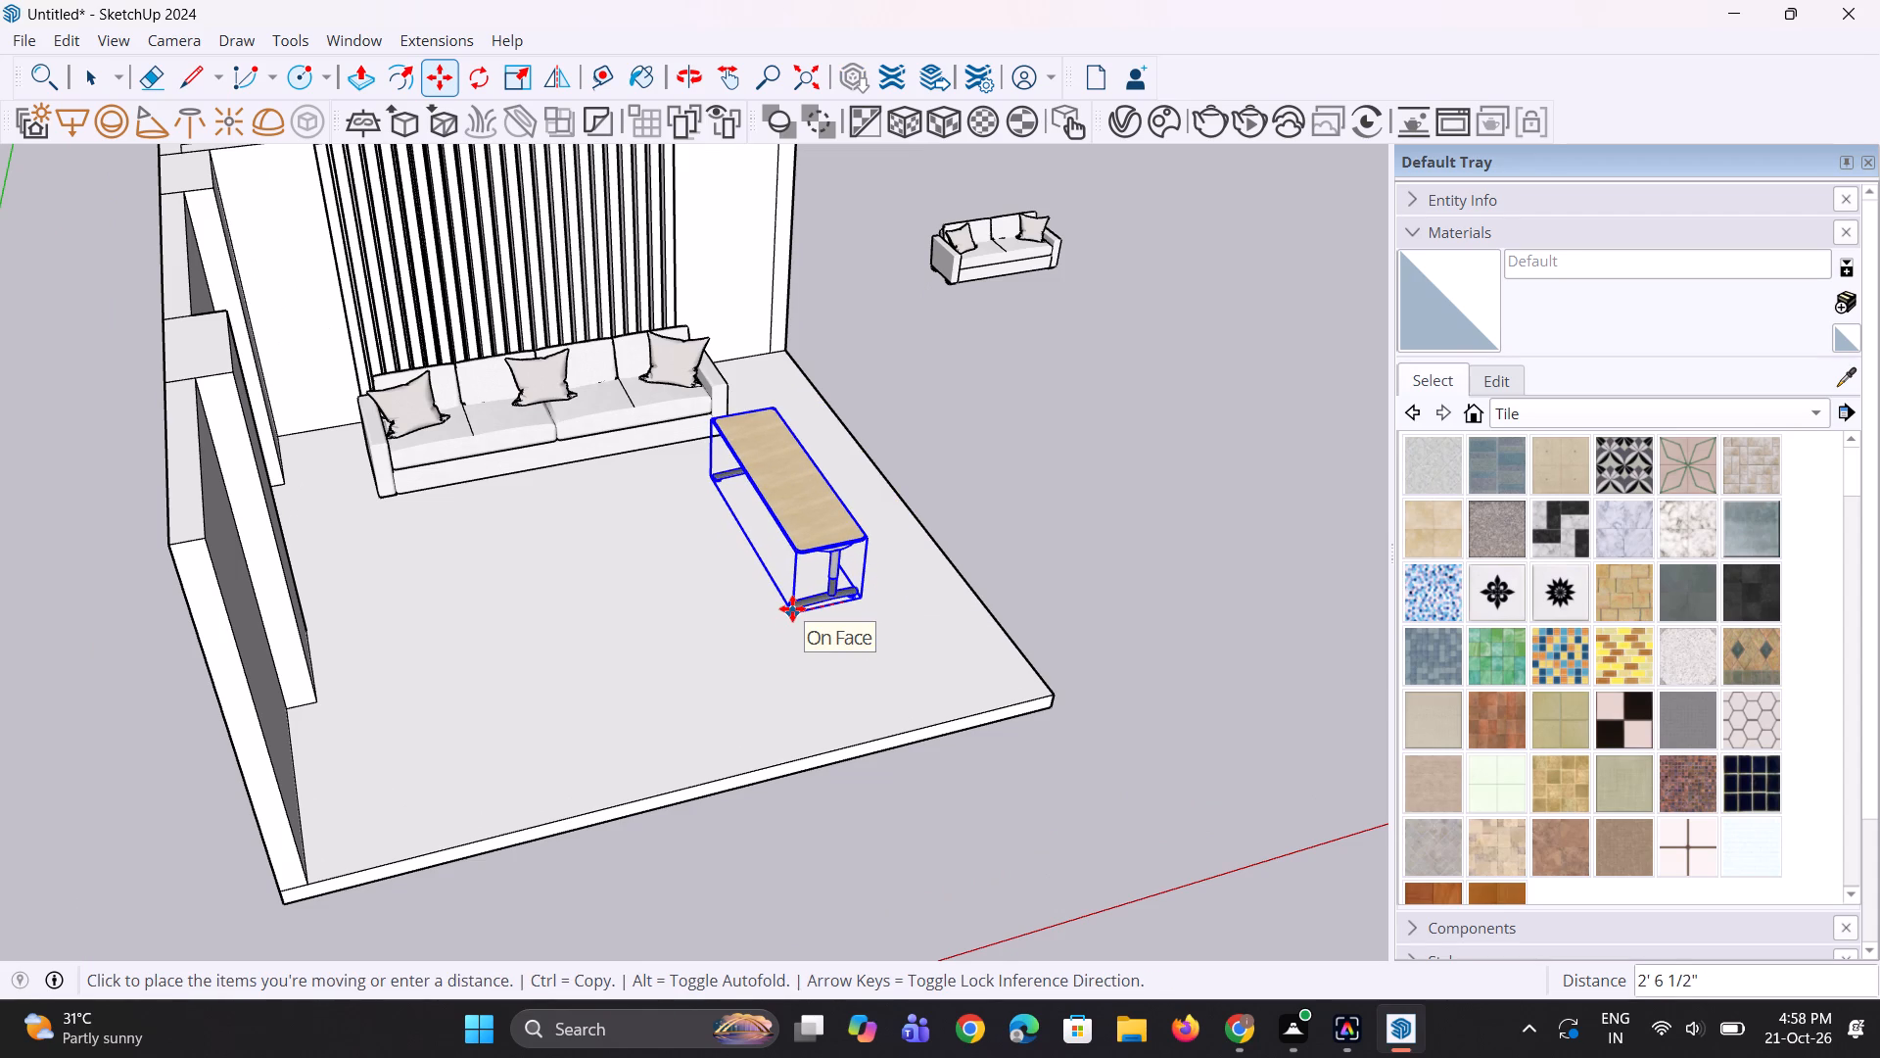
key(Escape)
Move the table by its lower front corner a short distance inward from the hall's open edge.
scroll(817, 580, down, 4)
scroll(849, 663, up, 2)
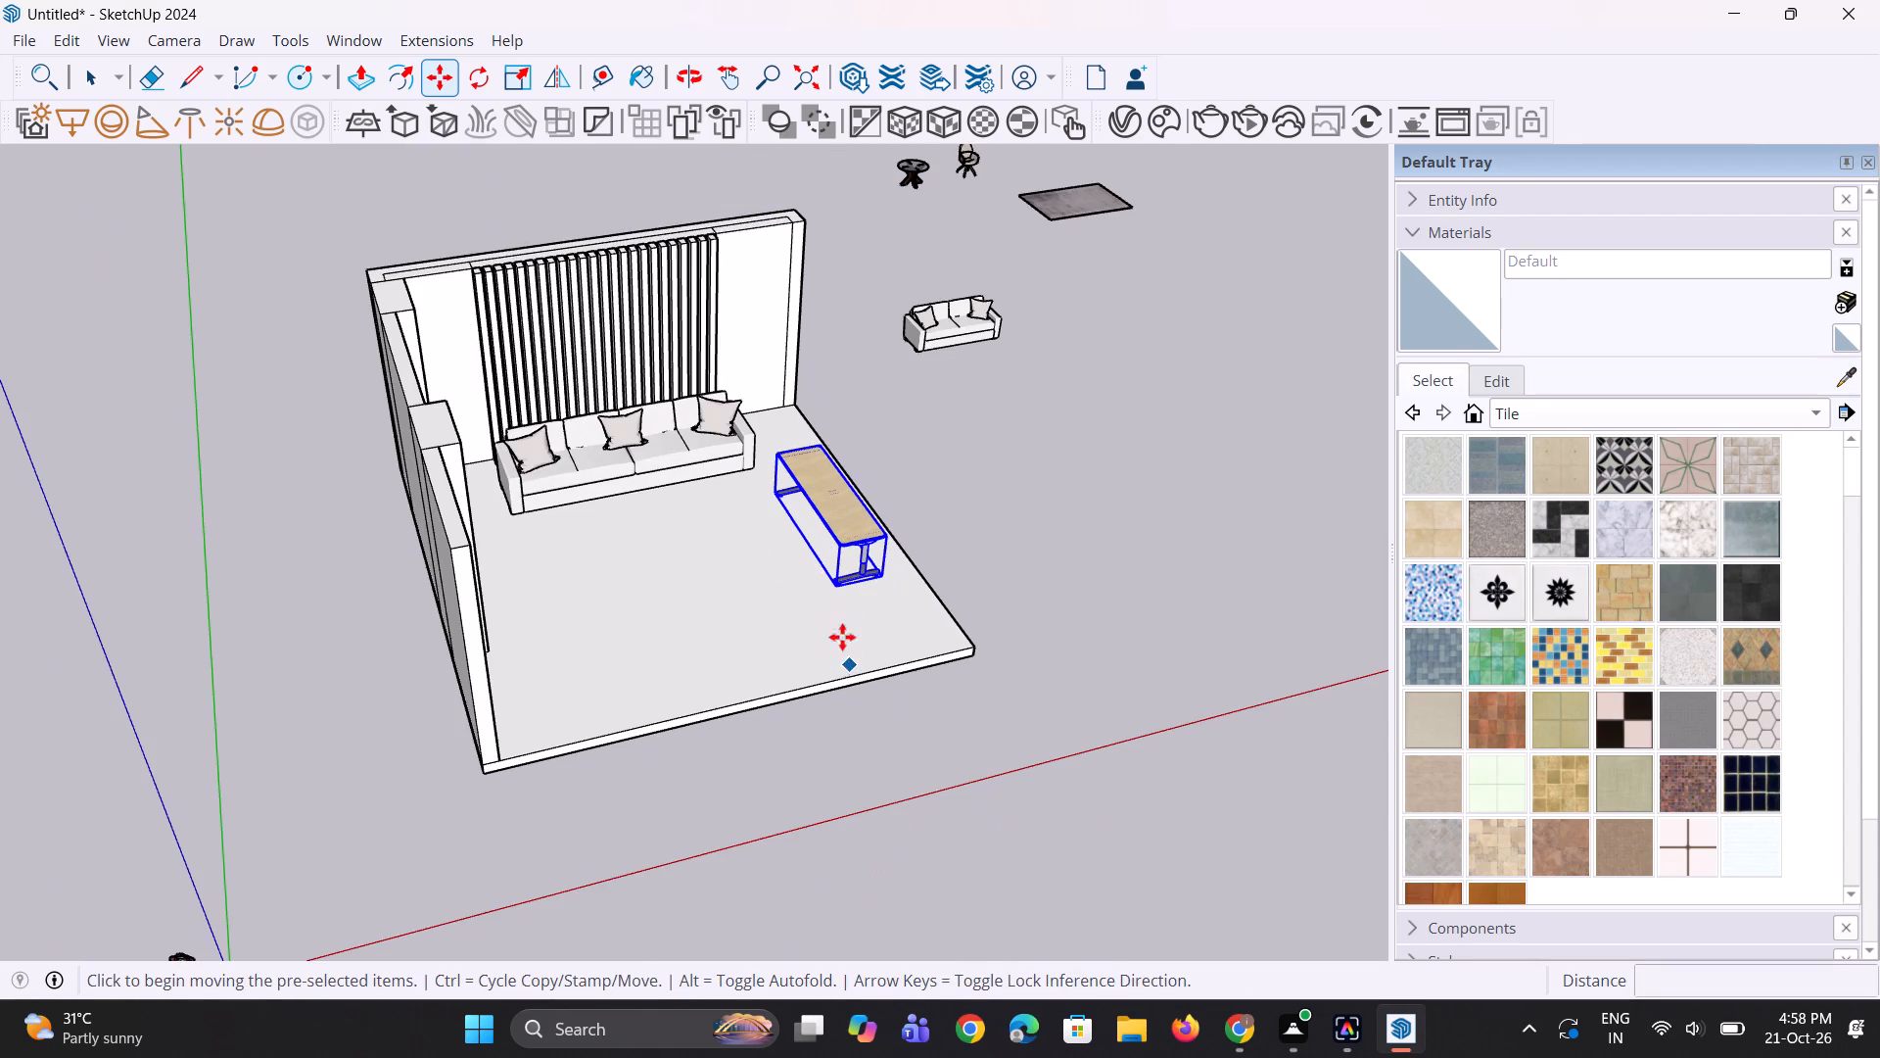
scroll(842, 637, up, 7)
click(838, 571)
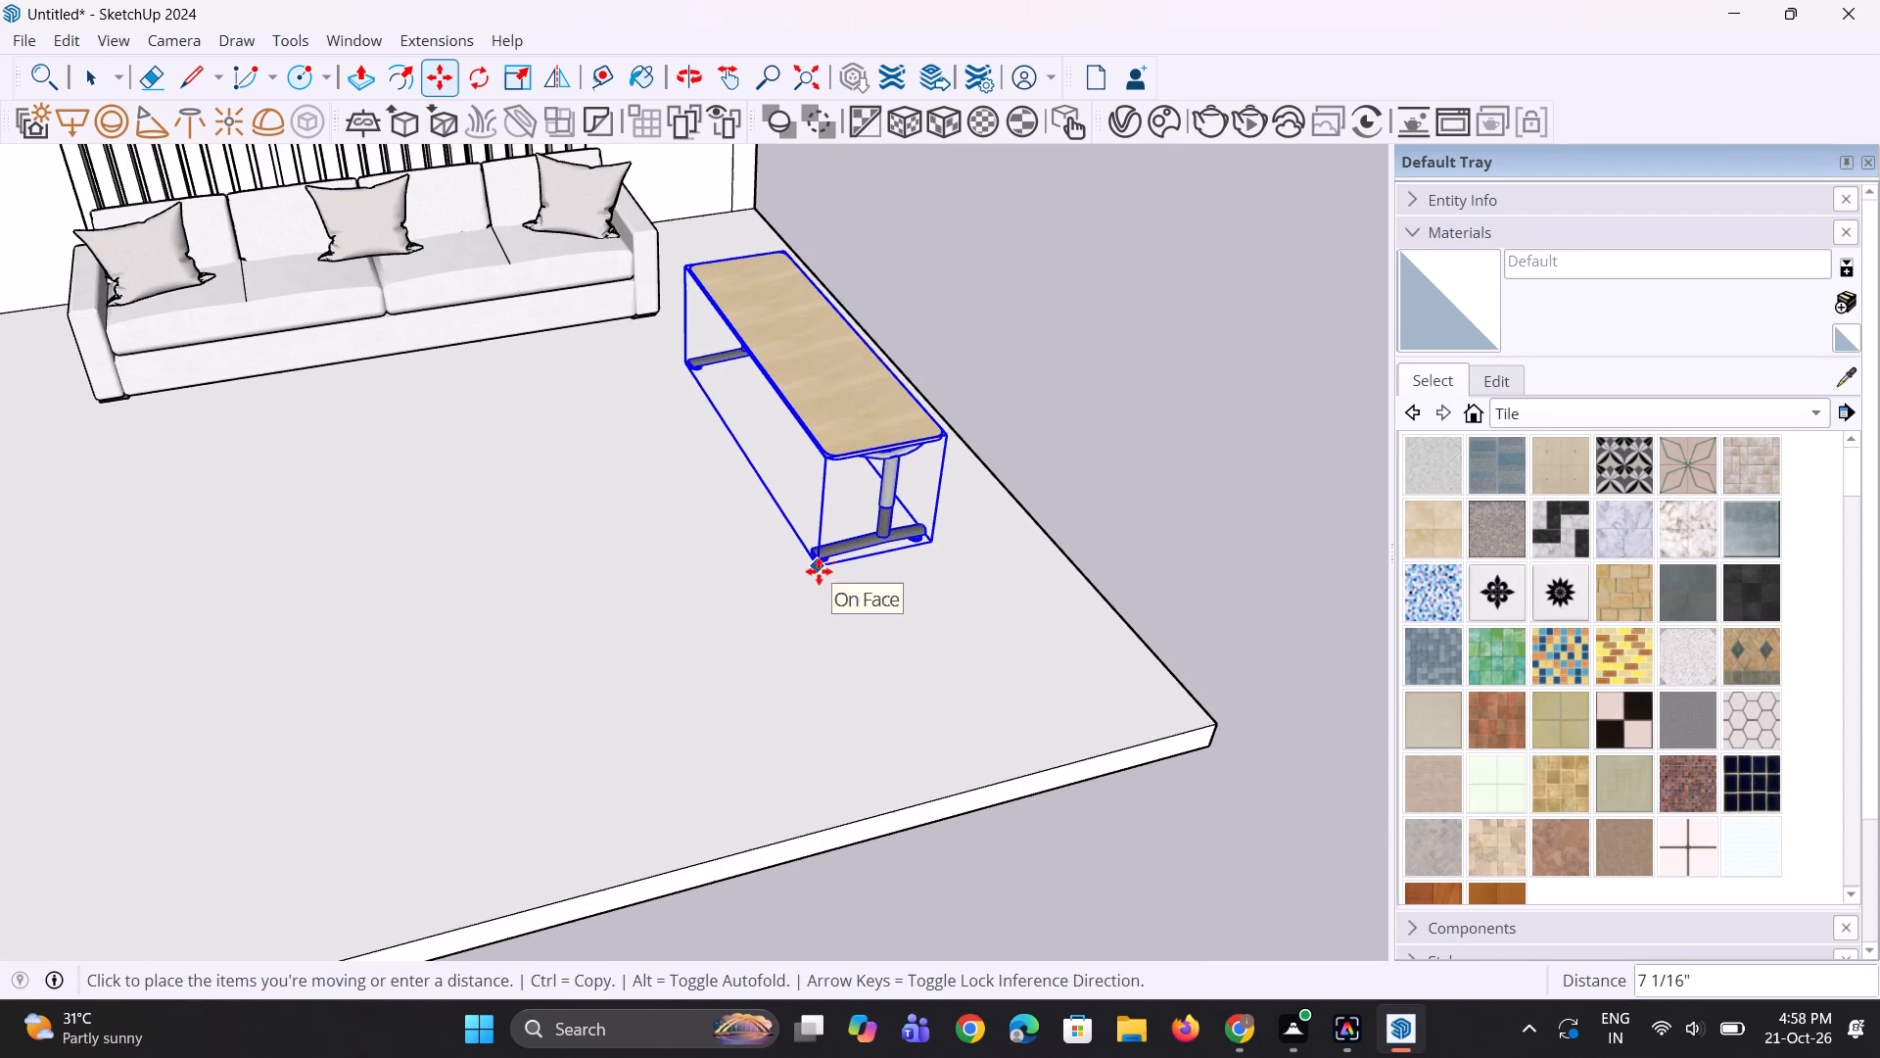
click(797, 576)
key(space)
key(space)
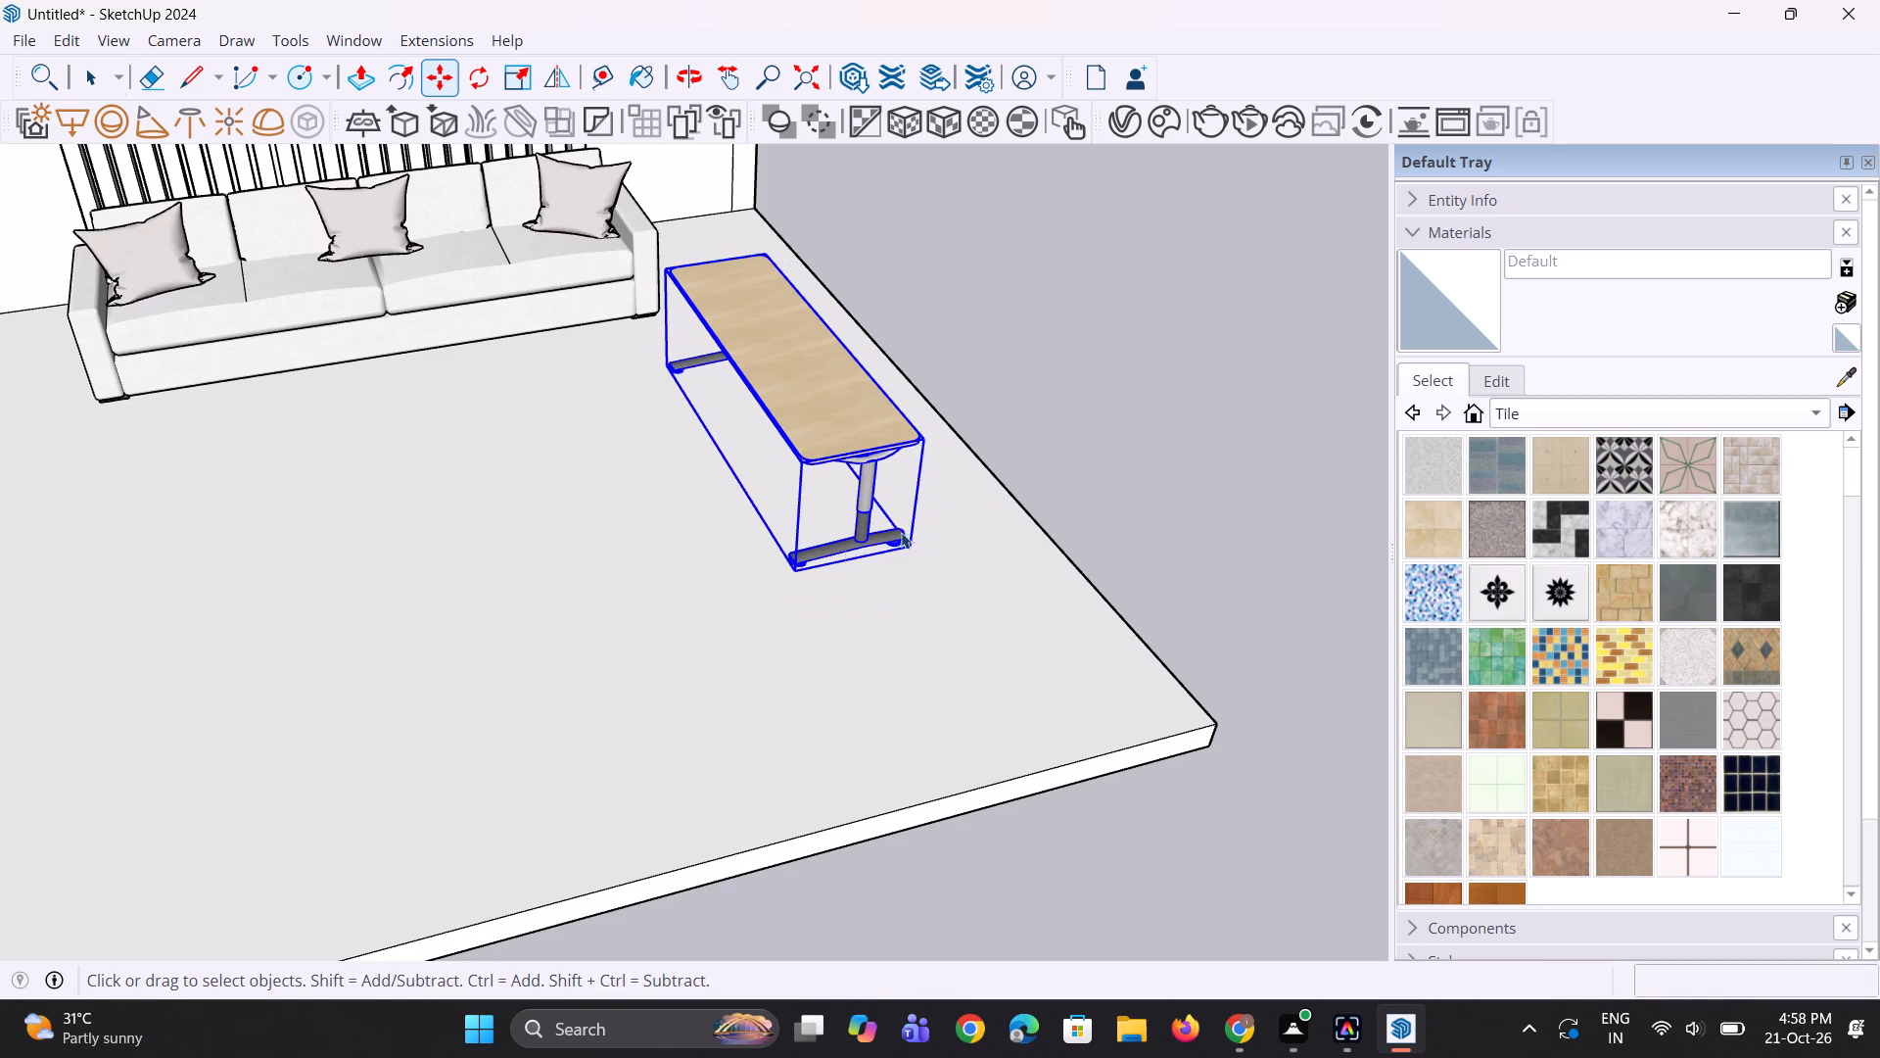
click(1074, 440)
Scale the sofa against the slatted wall uniformly by a slight amount from its upper corner nearest the table.
scroll(473, 447, down, 4)
middle_drag(480, 431, 501, 439)
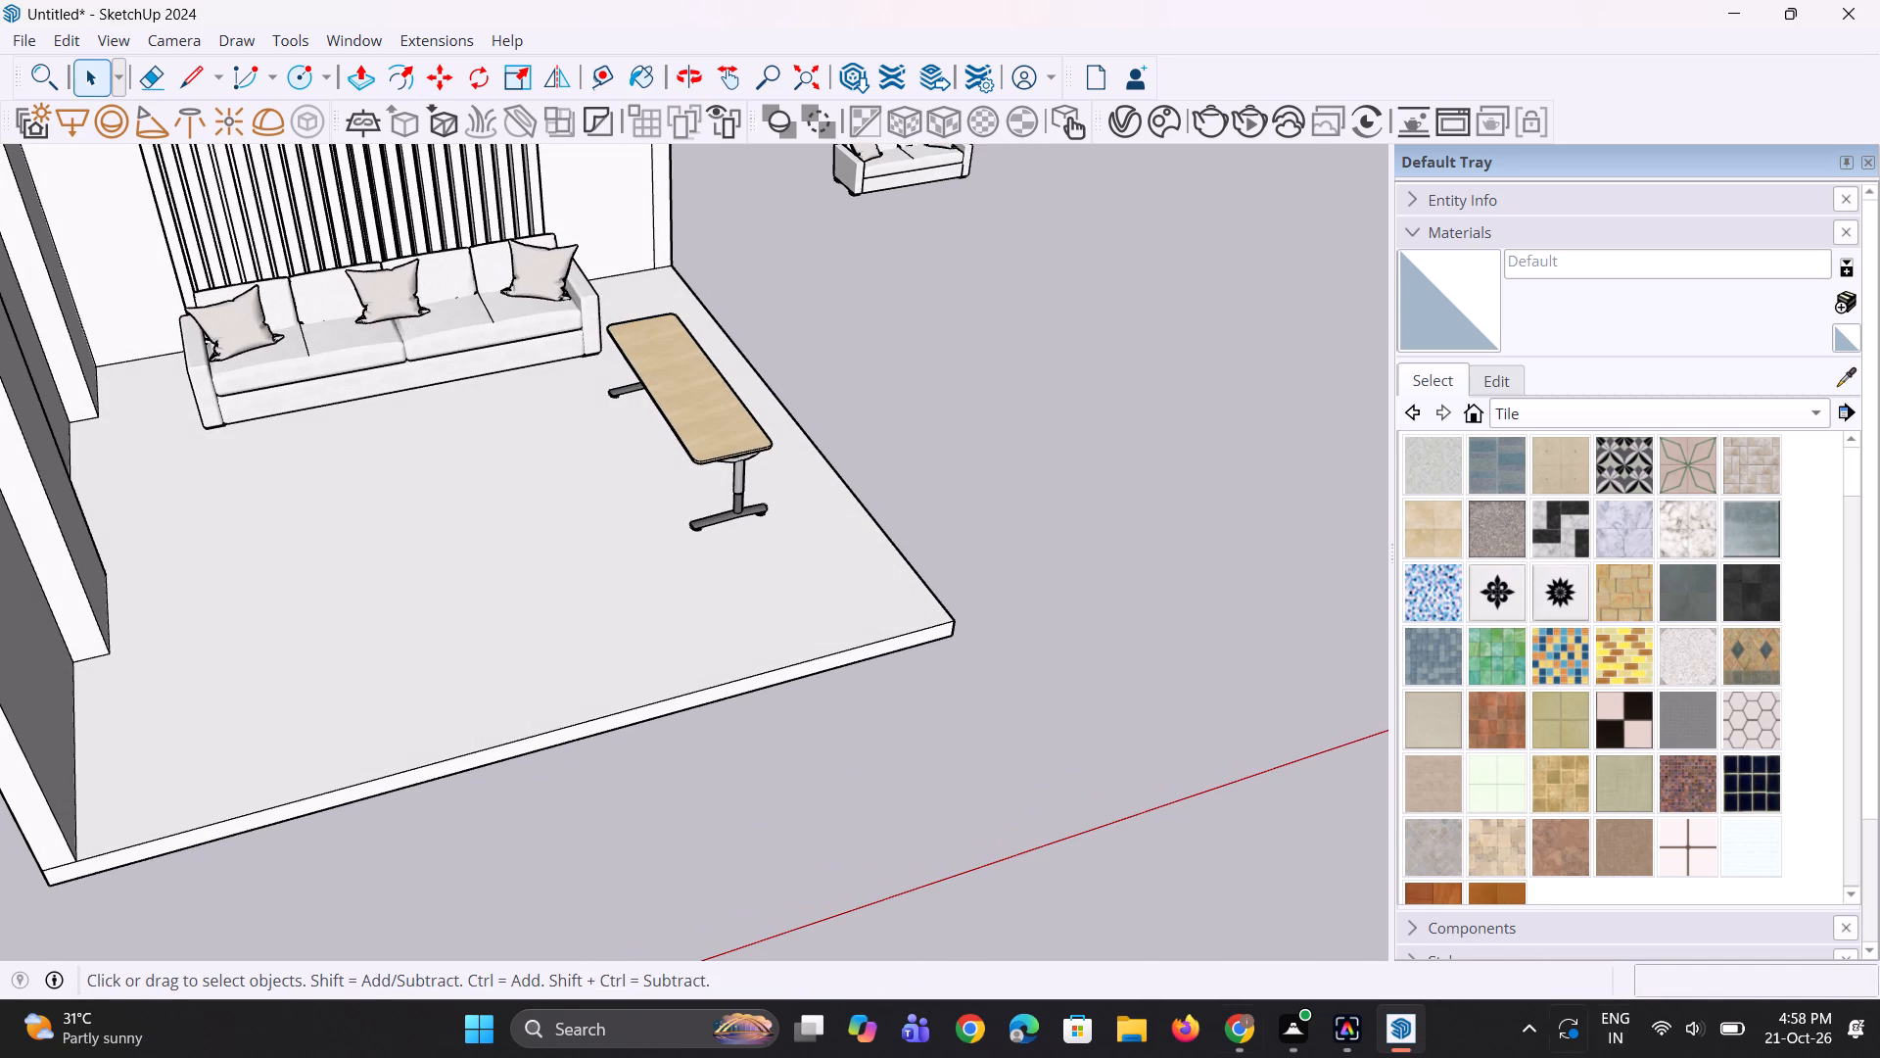
scroll(399, 345, down, 4)
scroll(407, 367, up, 1)
middle_drag(396, 351, 363, 353)
scroll(396, 351, up, 1)
click(361, 355)
scroll(468, 396, down, 4)
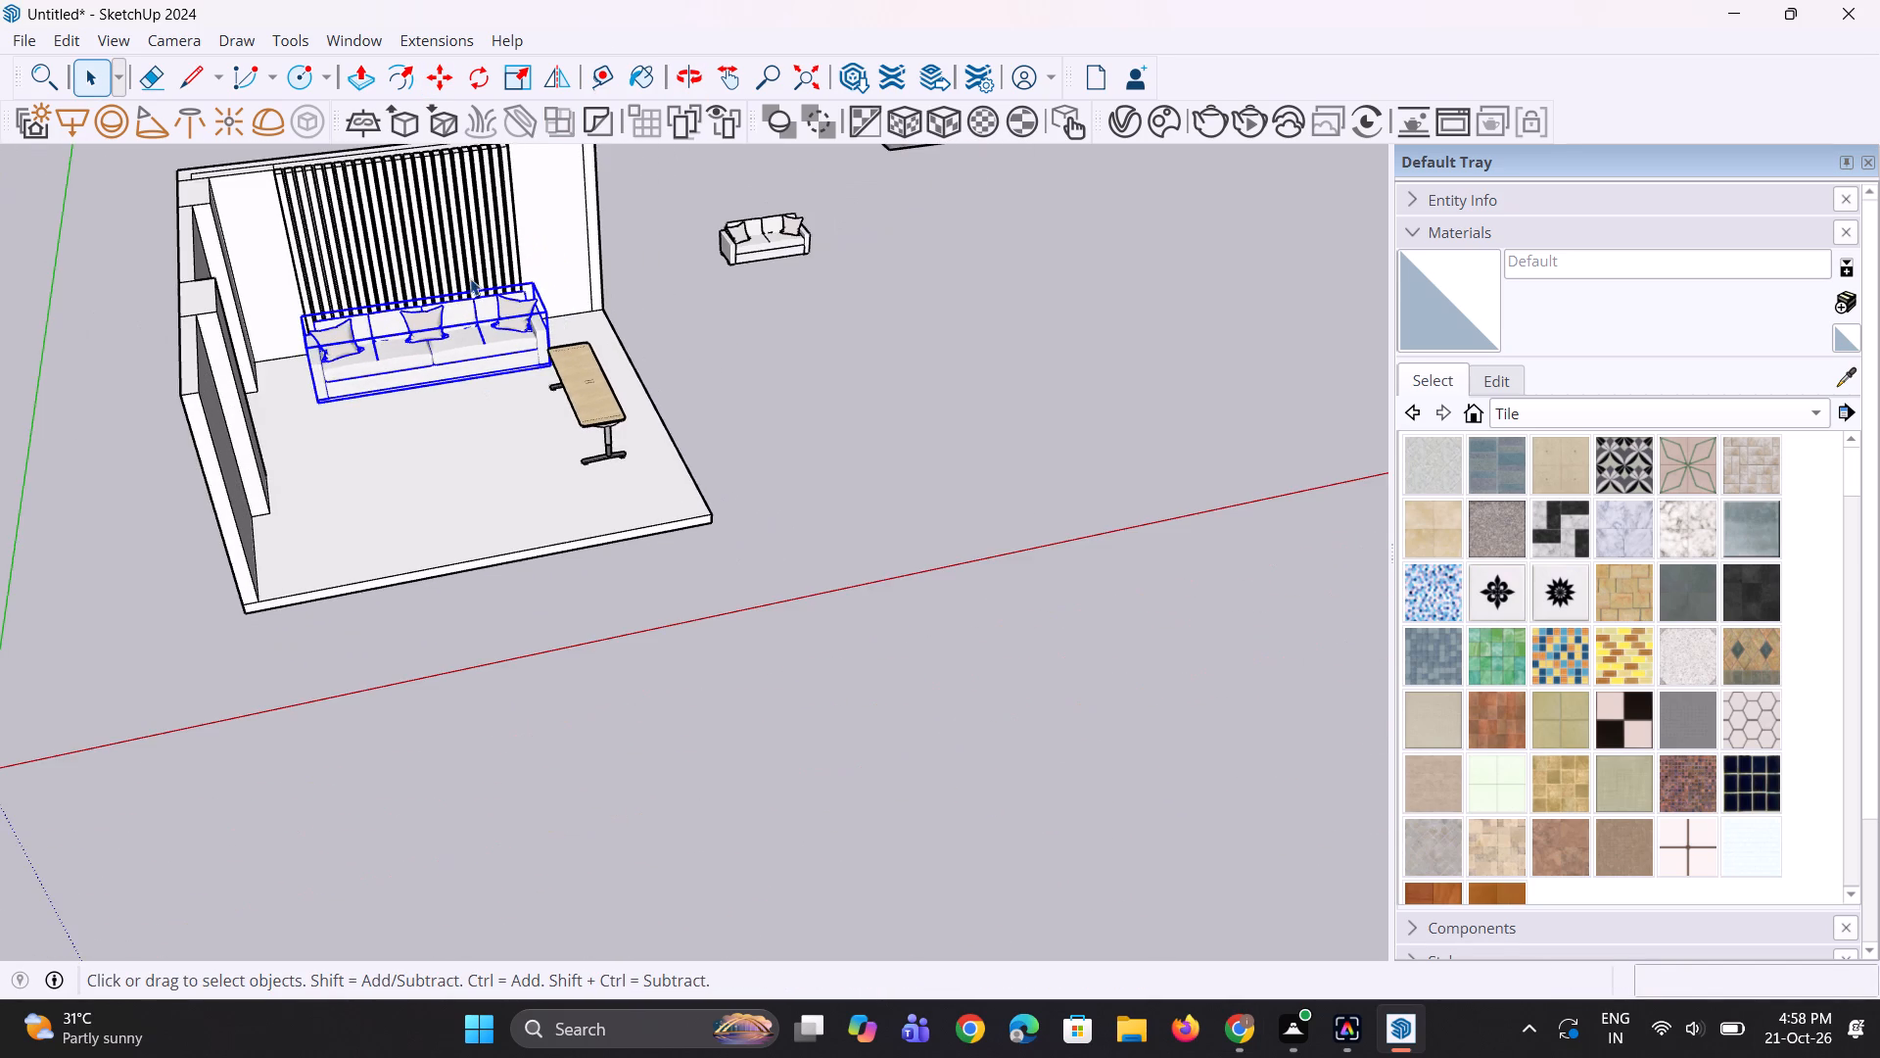
scroll(461, 232, up, 4)
key(s)
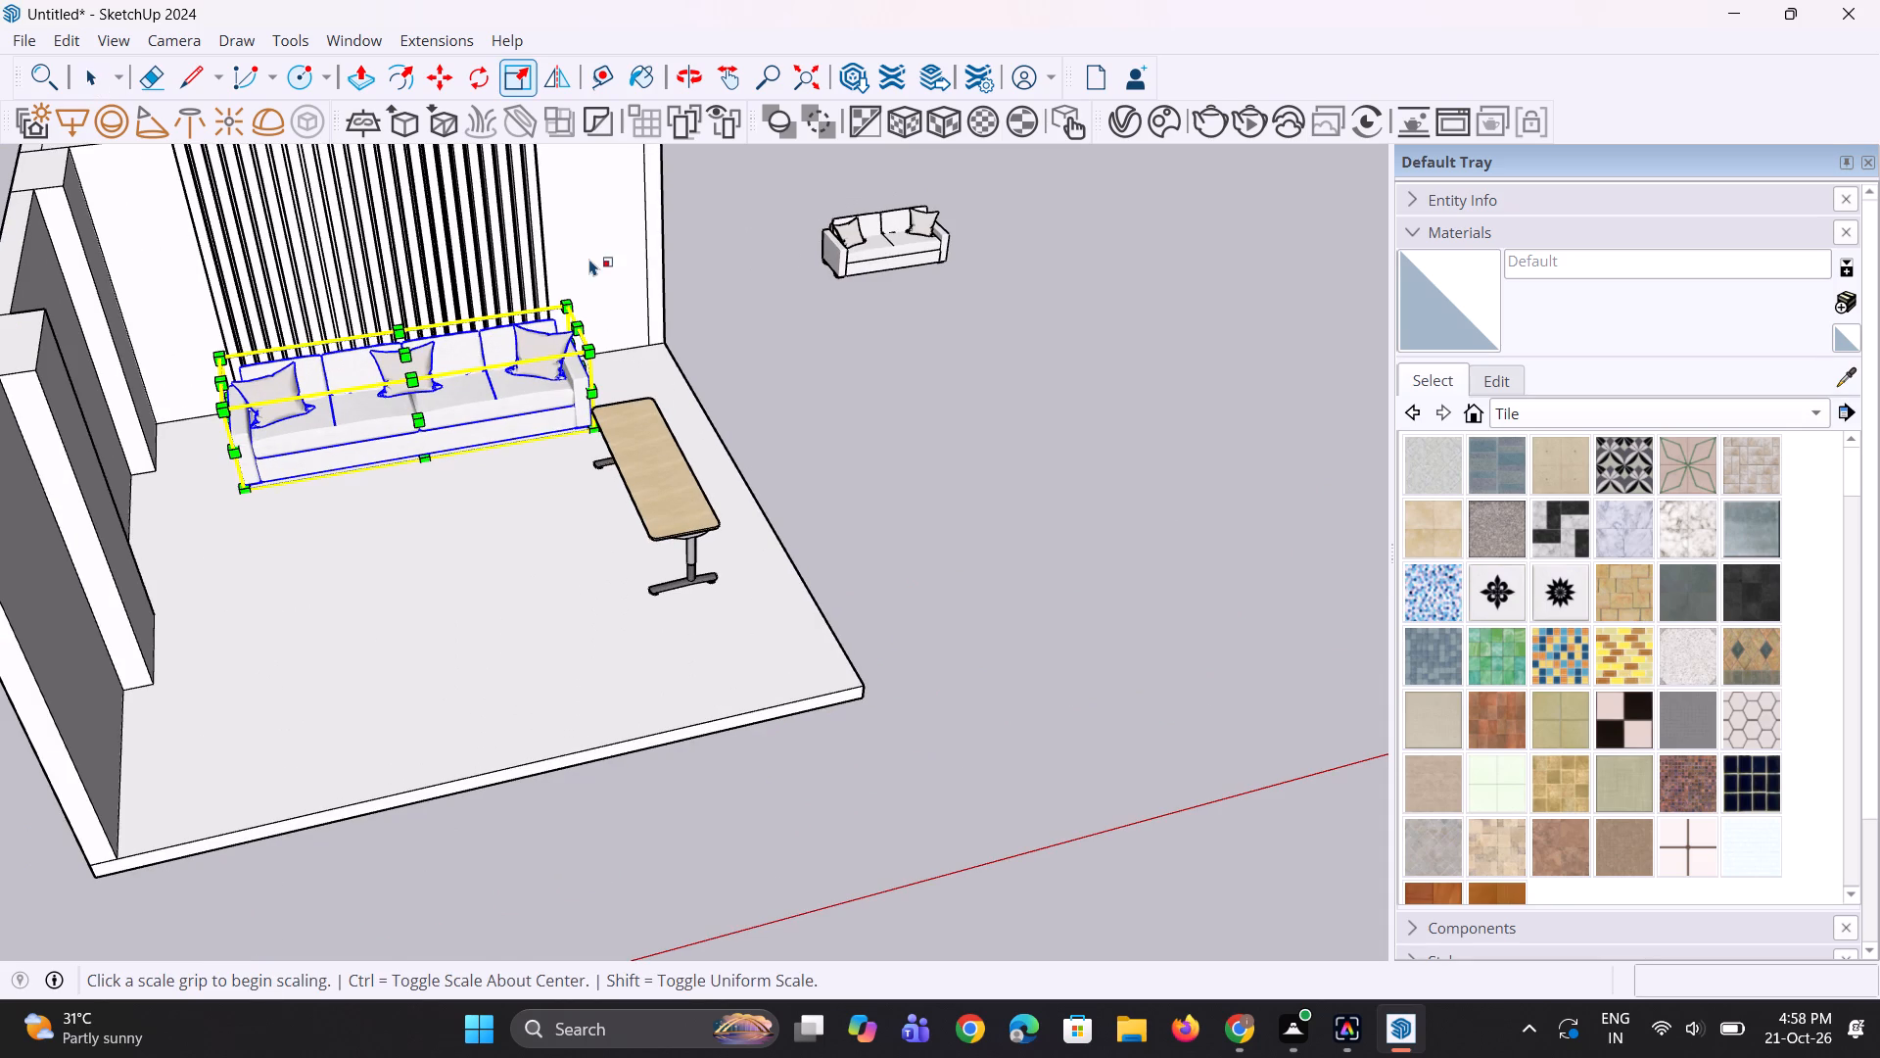
click(575, 303)
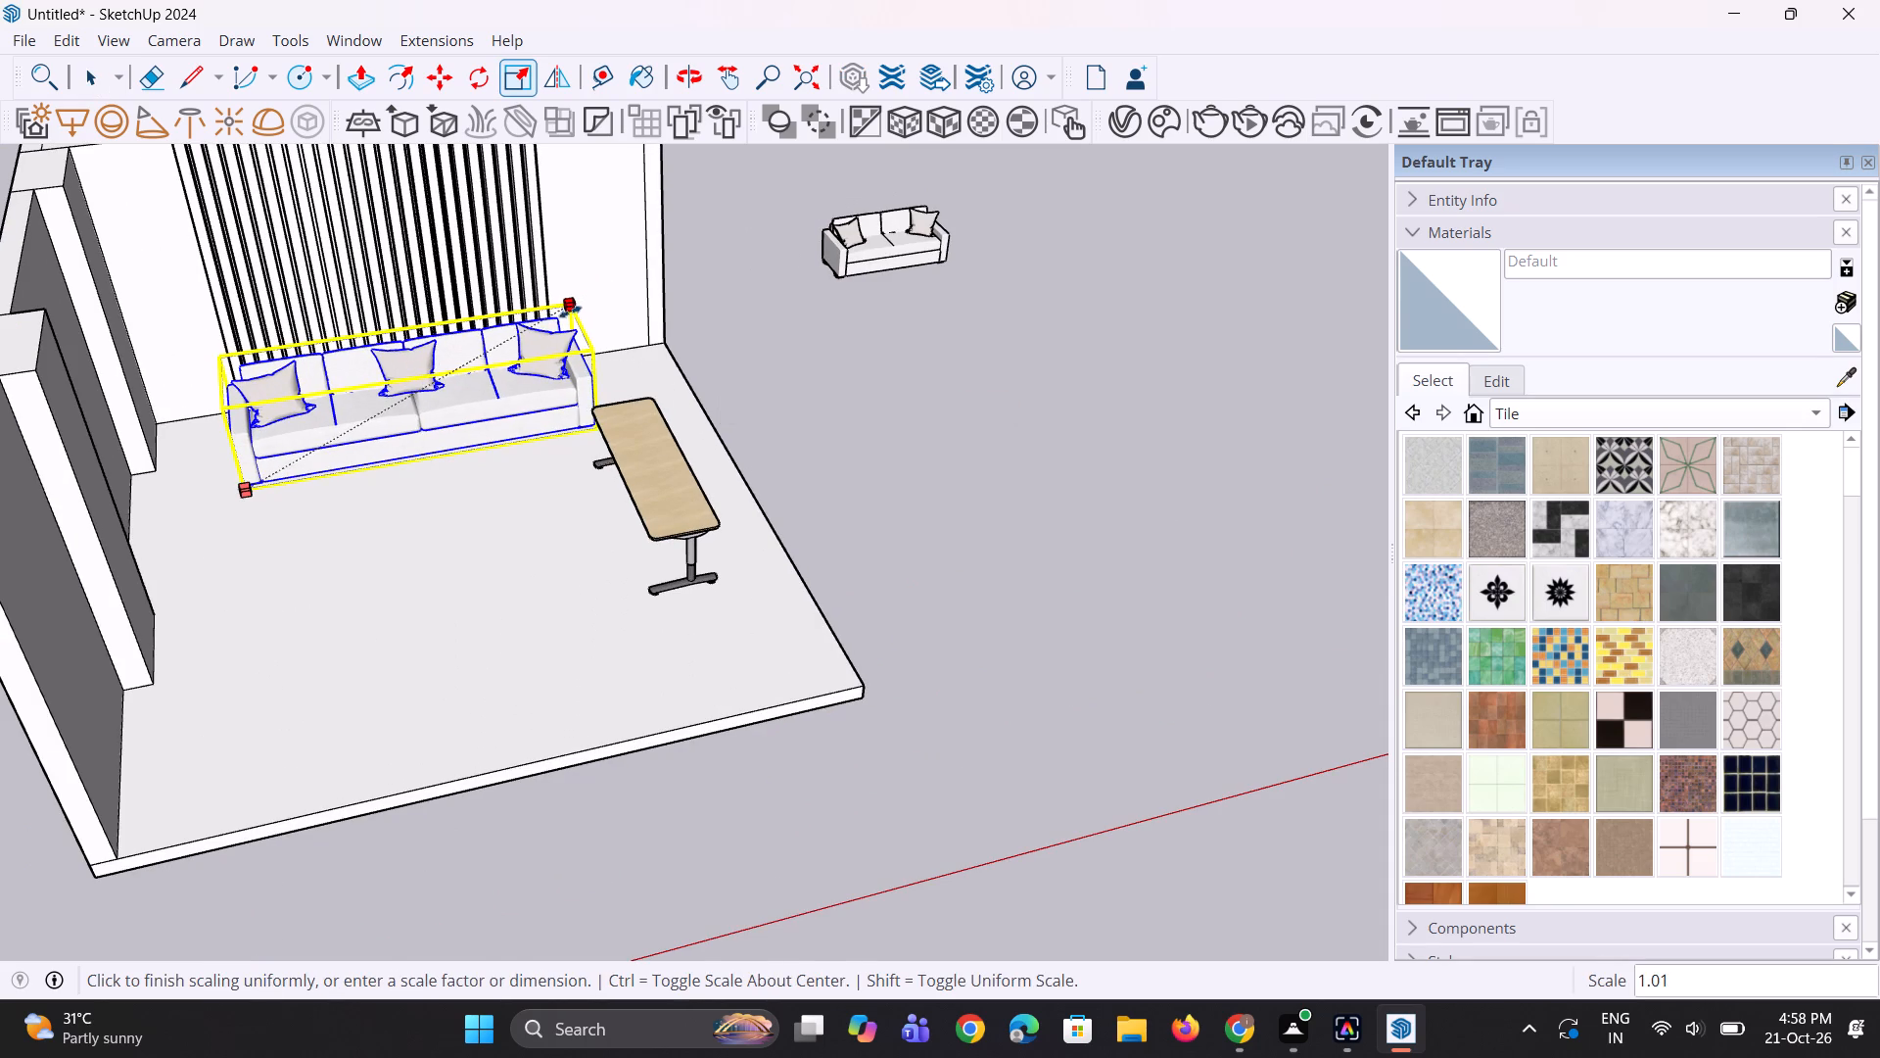
click(569, 316)
scroll(585, 375, up, 3)
key(space)
key(space)
click(779, 369)
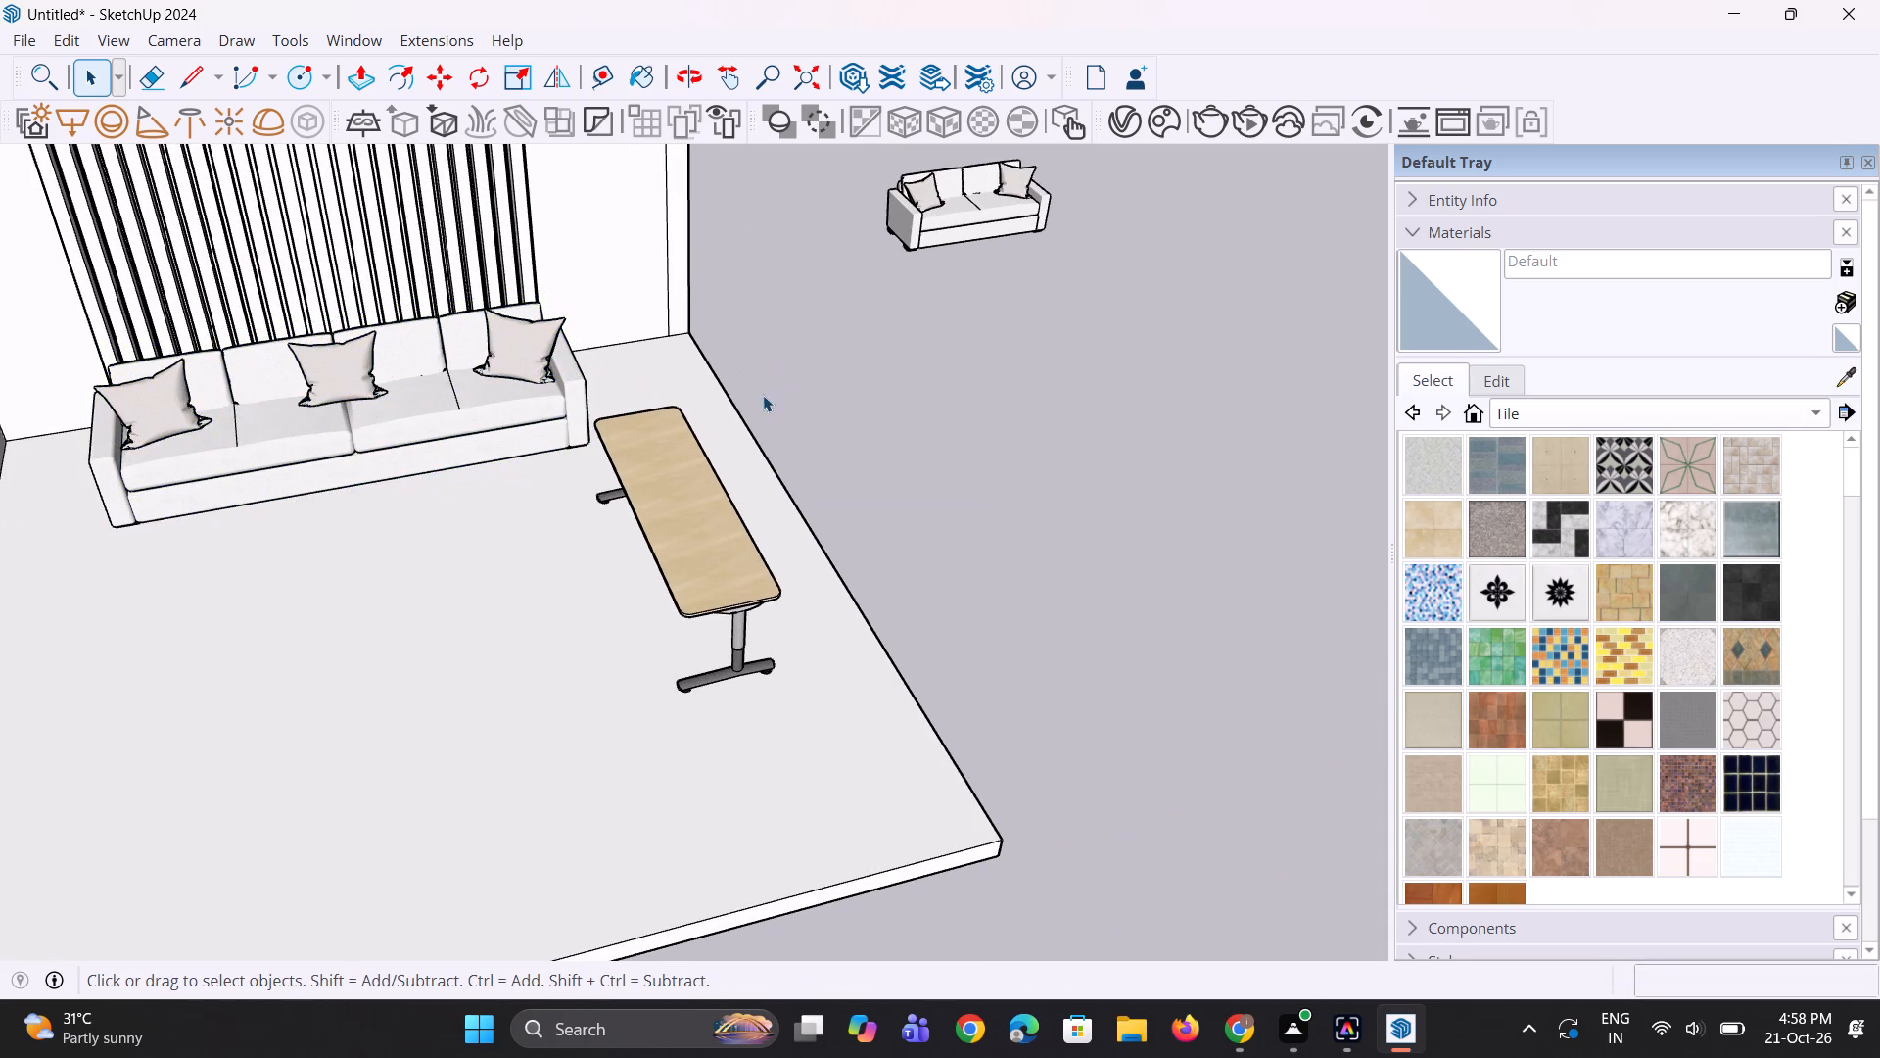
Open the table and its nested tabletop component for editing and paint the top face with Wood Bamboo.
scroll(762, 395, down, 4)
middle_drag(757, 404, 743, 409)
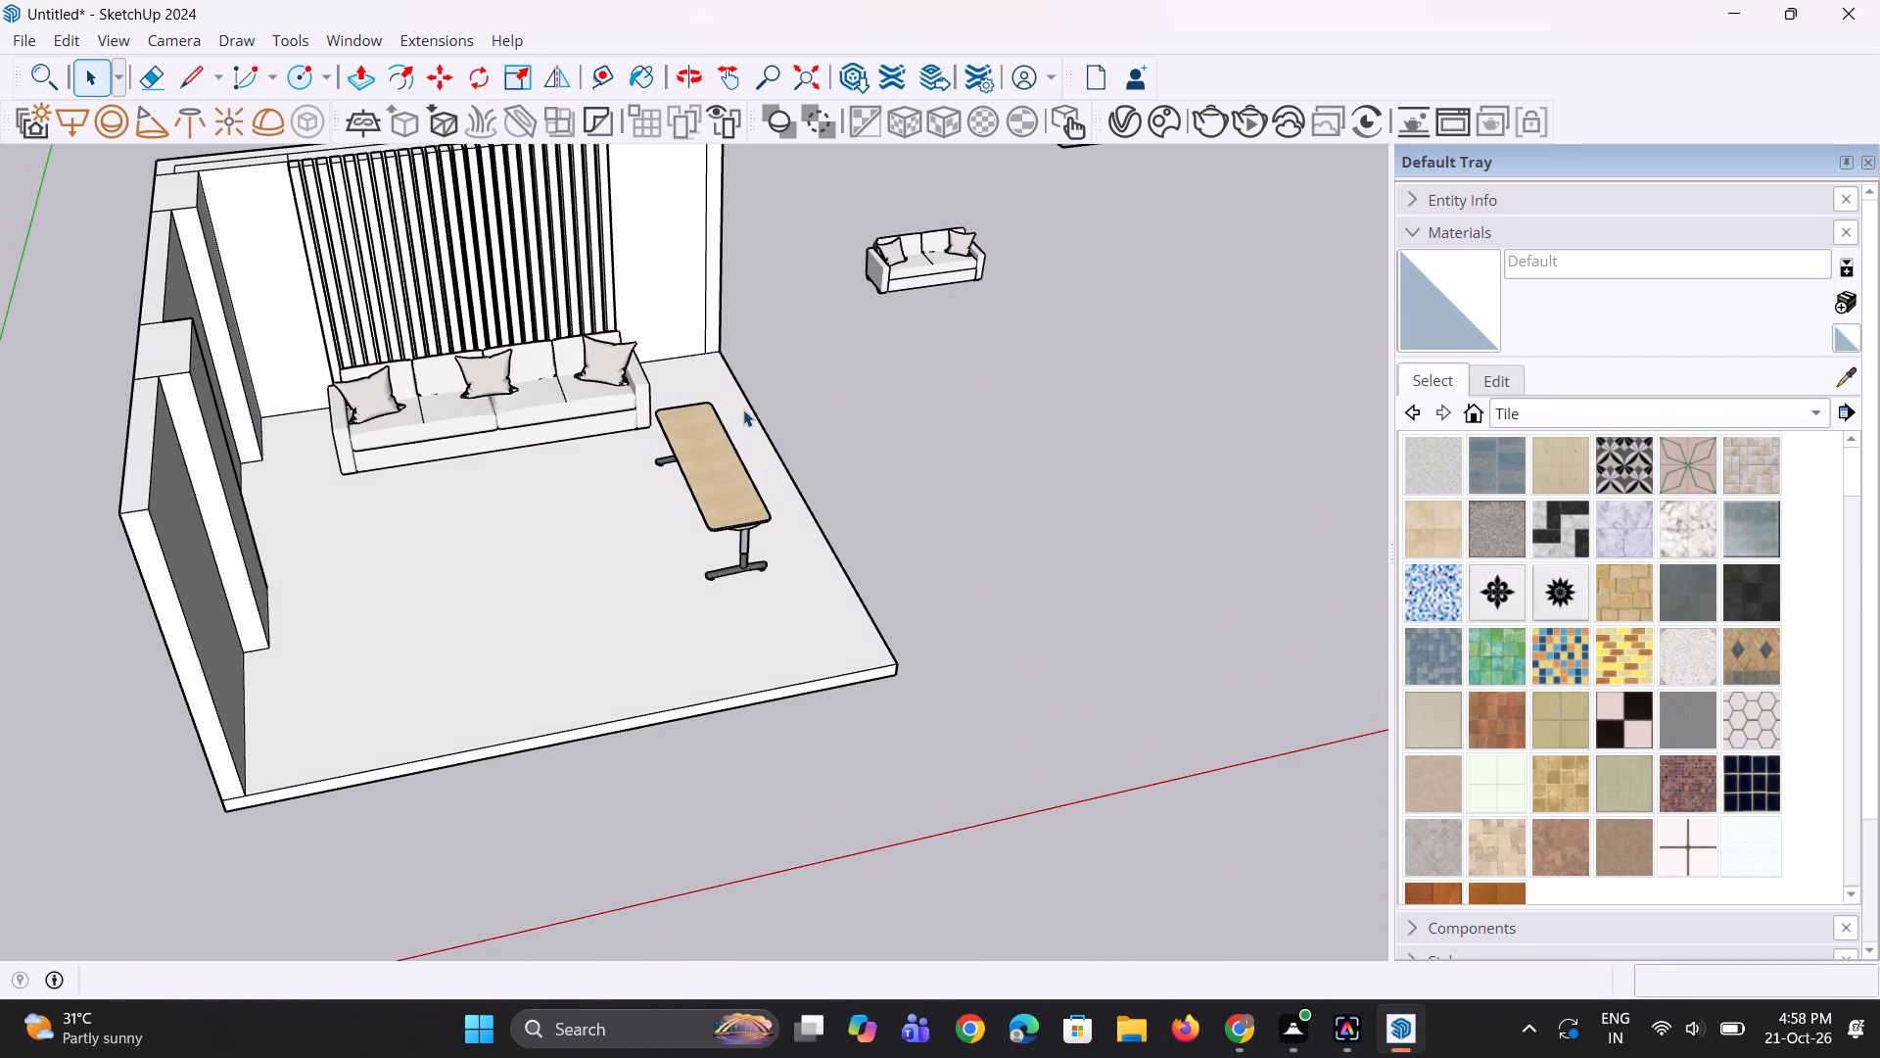
scroll(743, 409, down, 2)
scroll(739, 472, up, 3)
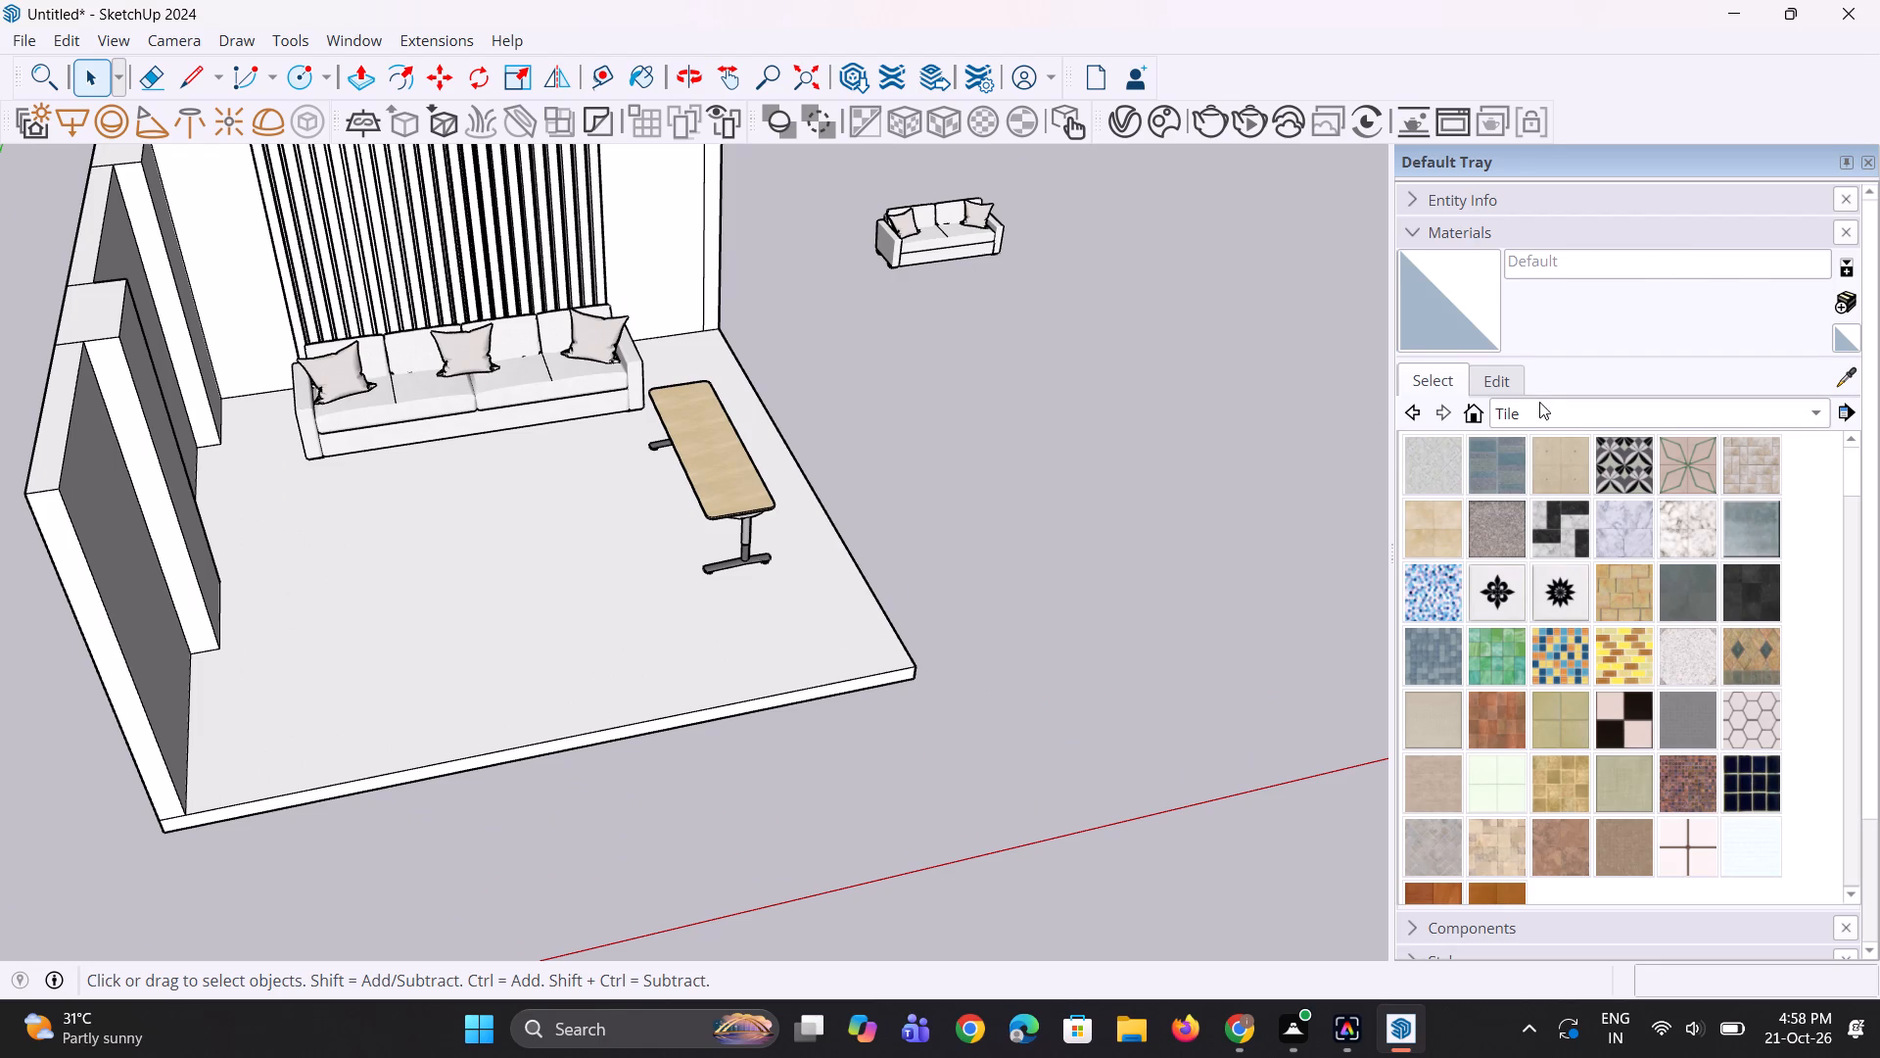
click(1539, 413)
click(1566, 471)
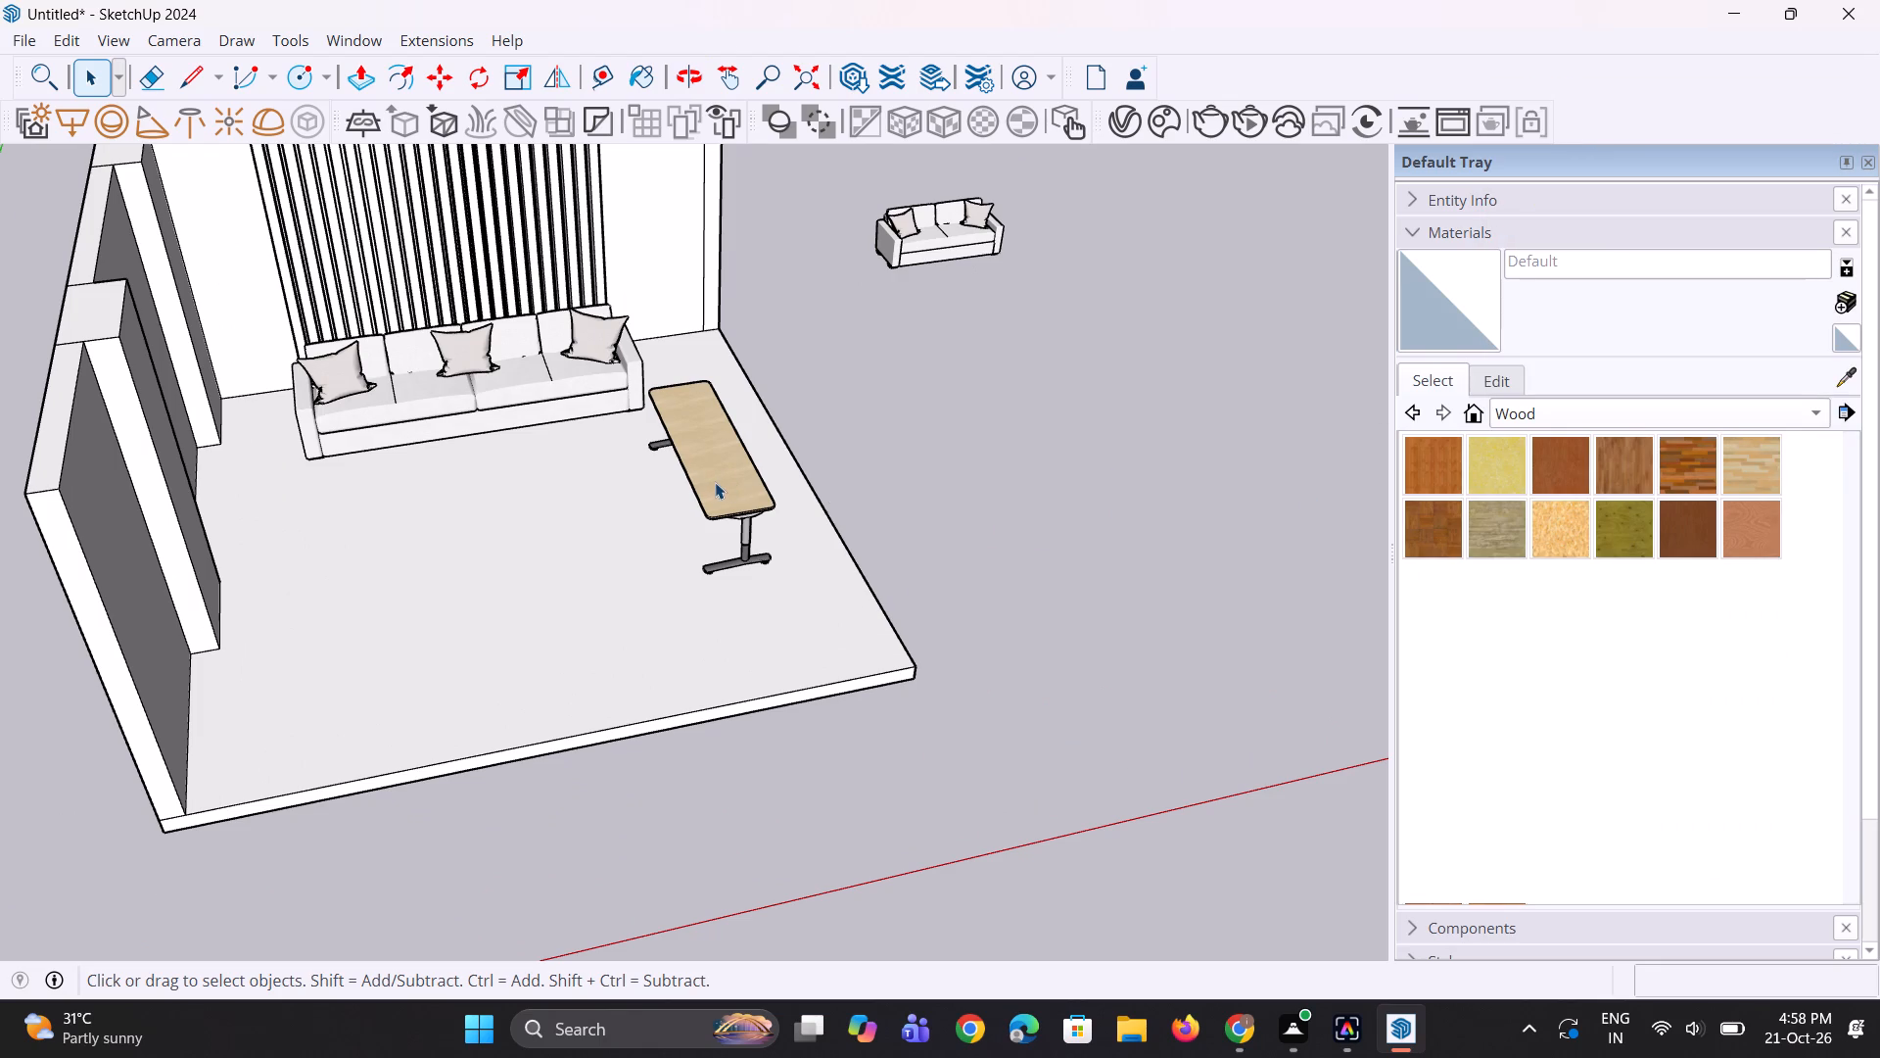
click(713, 483)
right_click(713, 483)
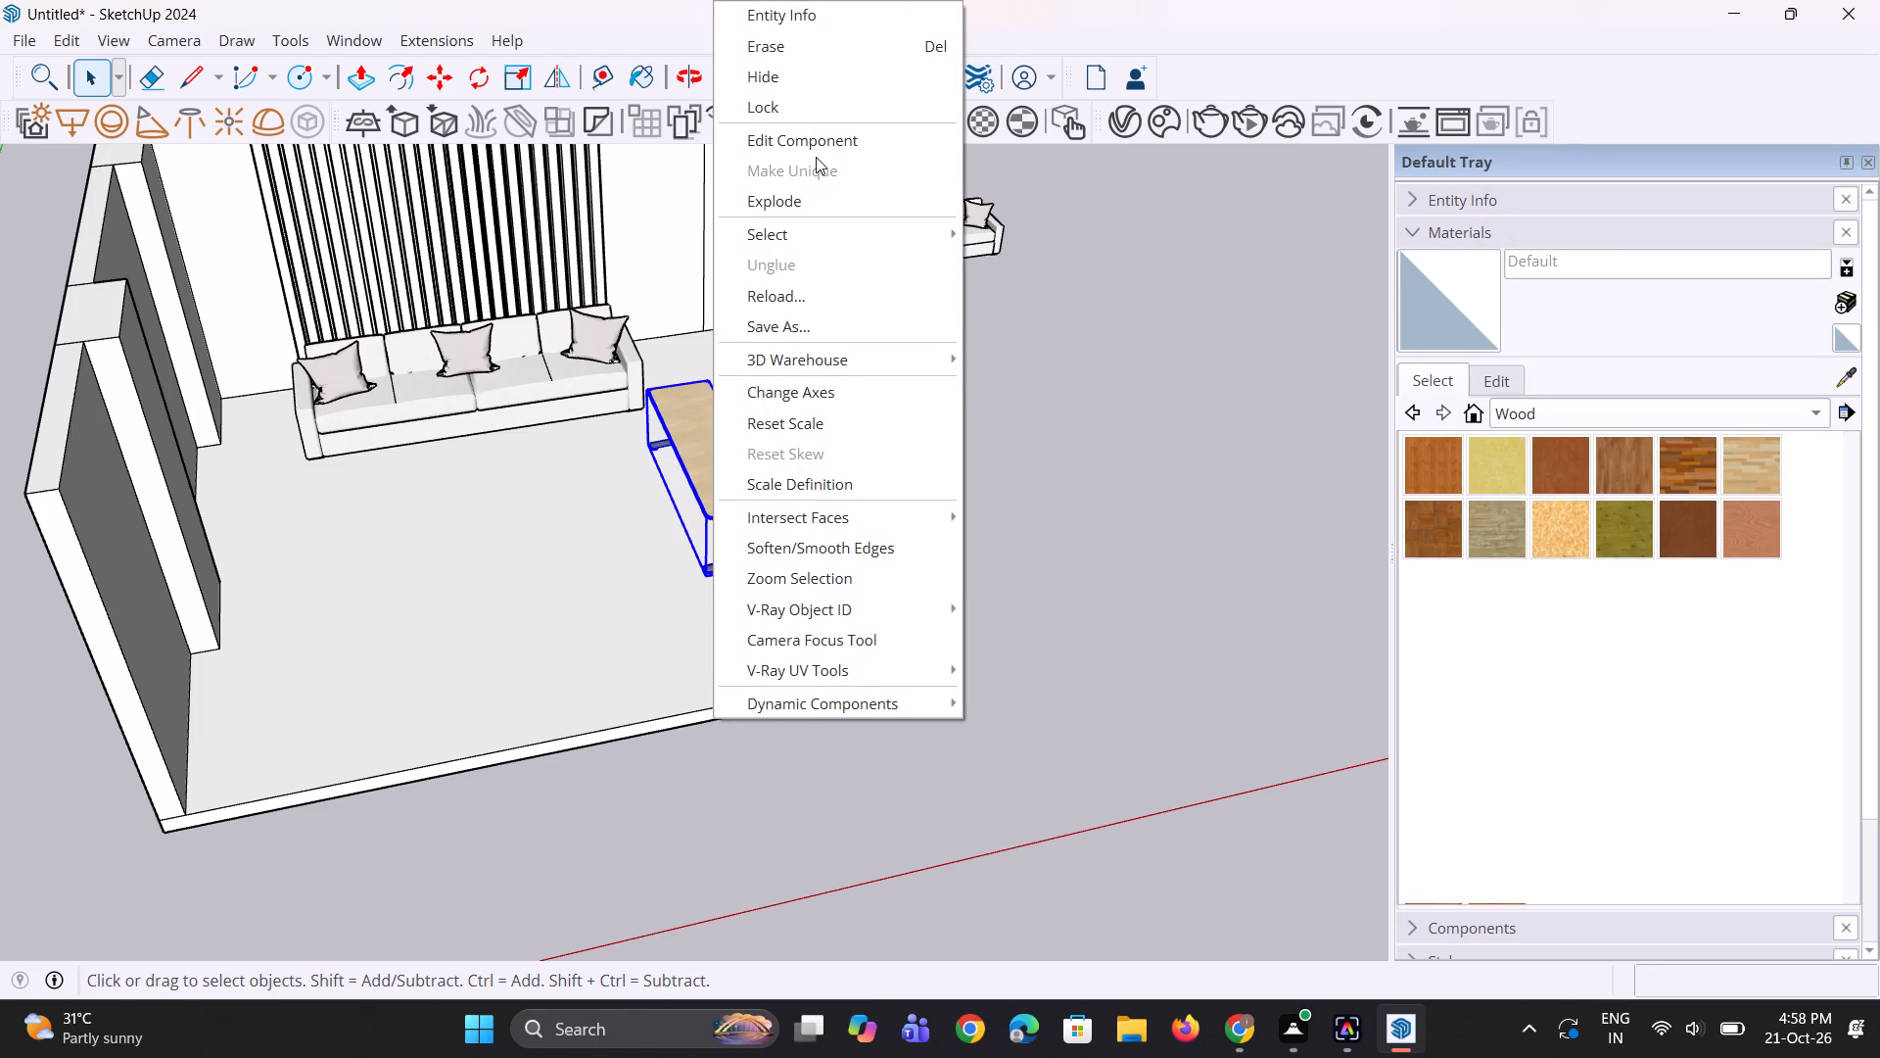
click(816, 150)
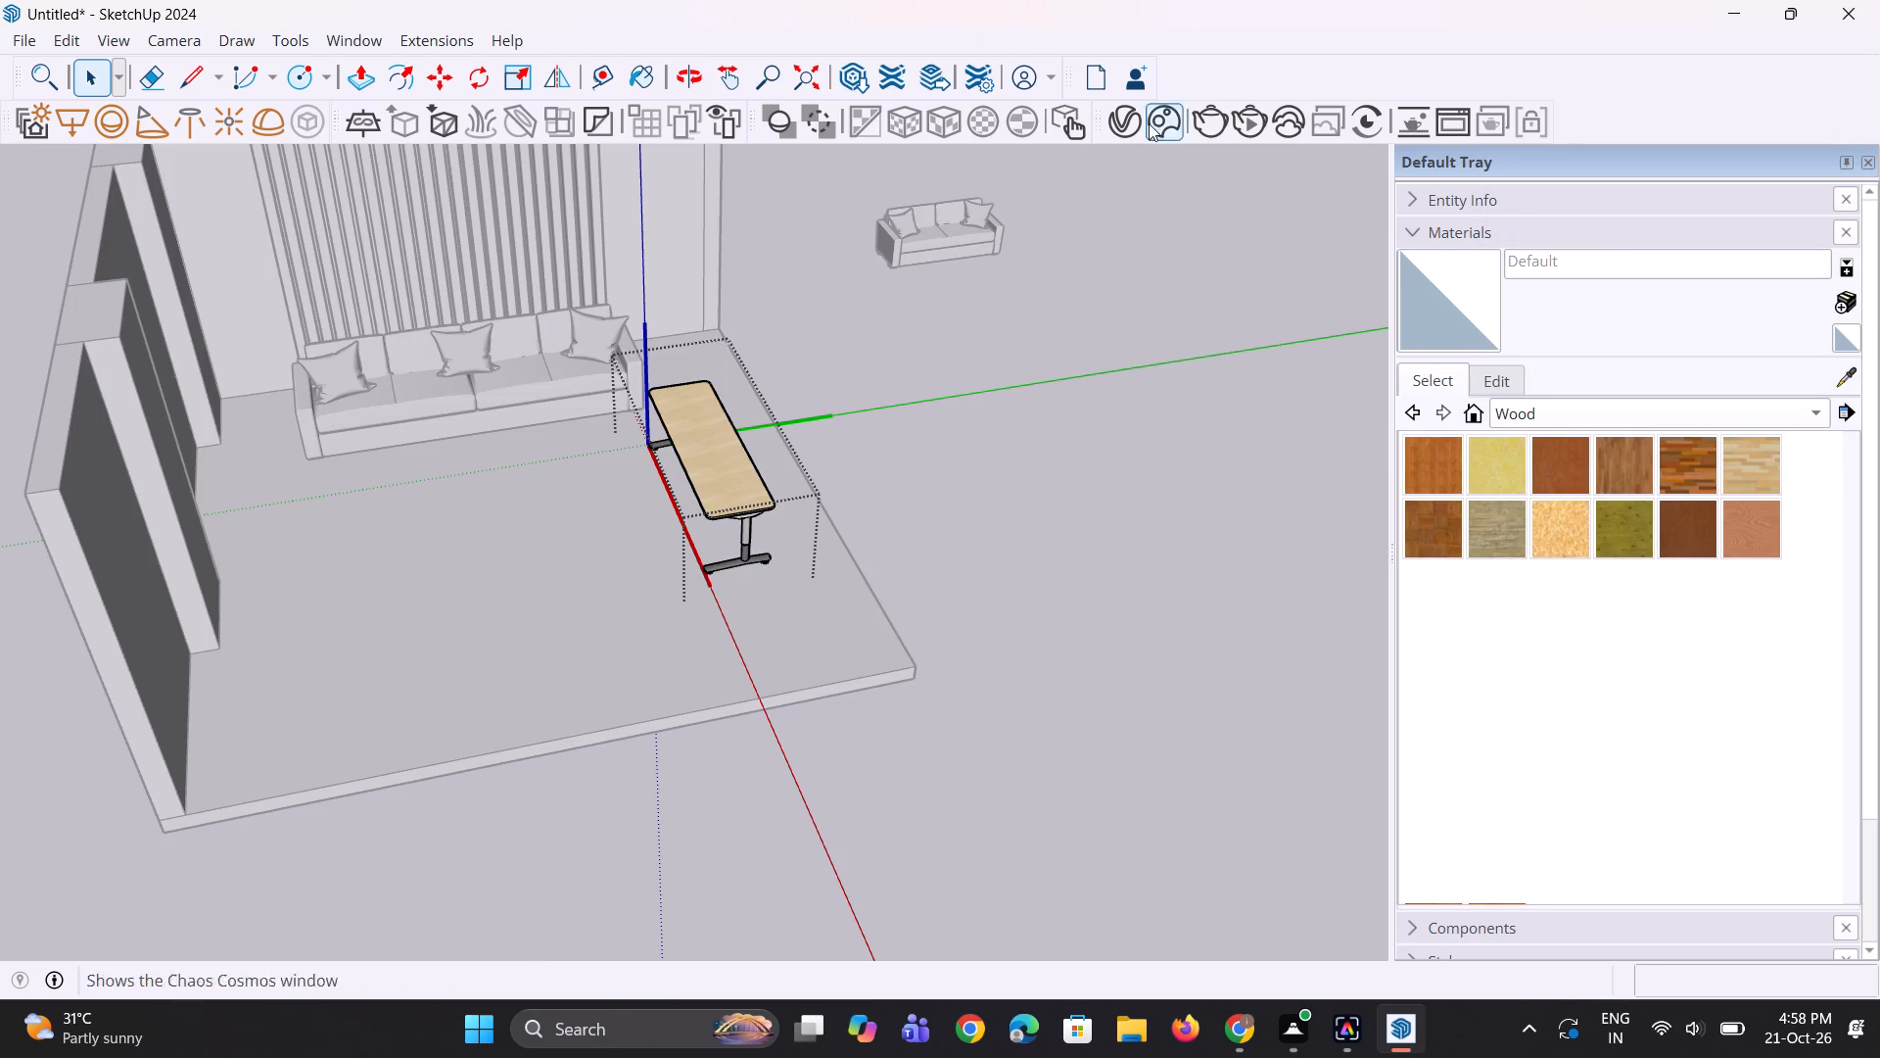
click(1449, 465)
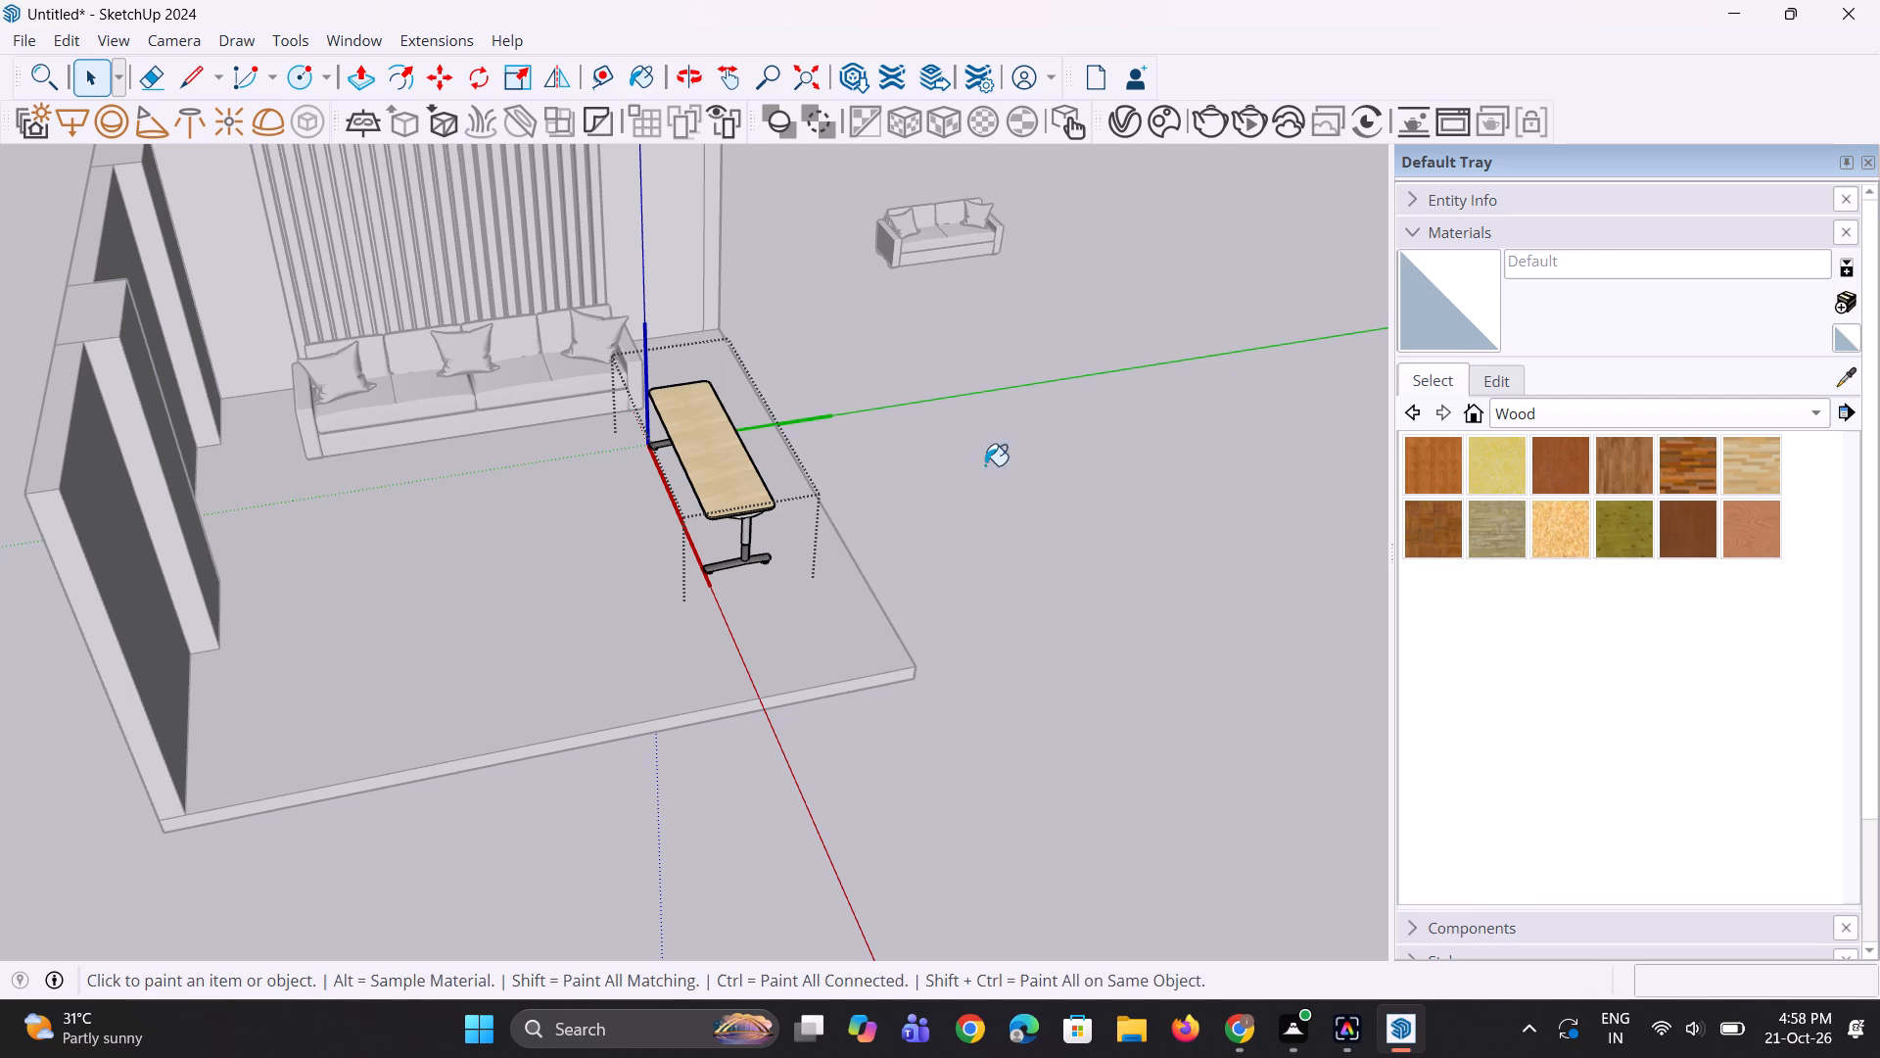
double_click(734, 505)
click(734, 480)
right_click(734, 480)
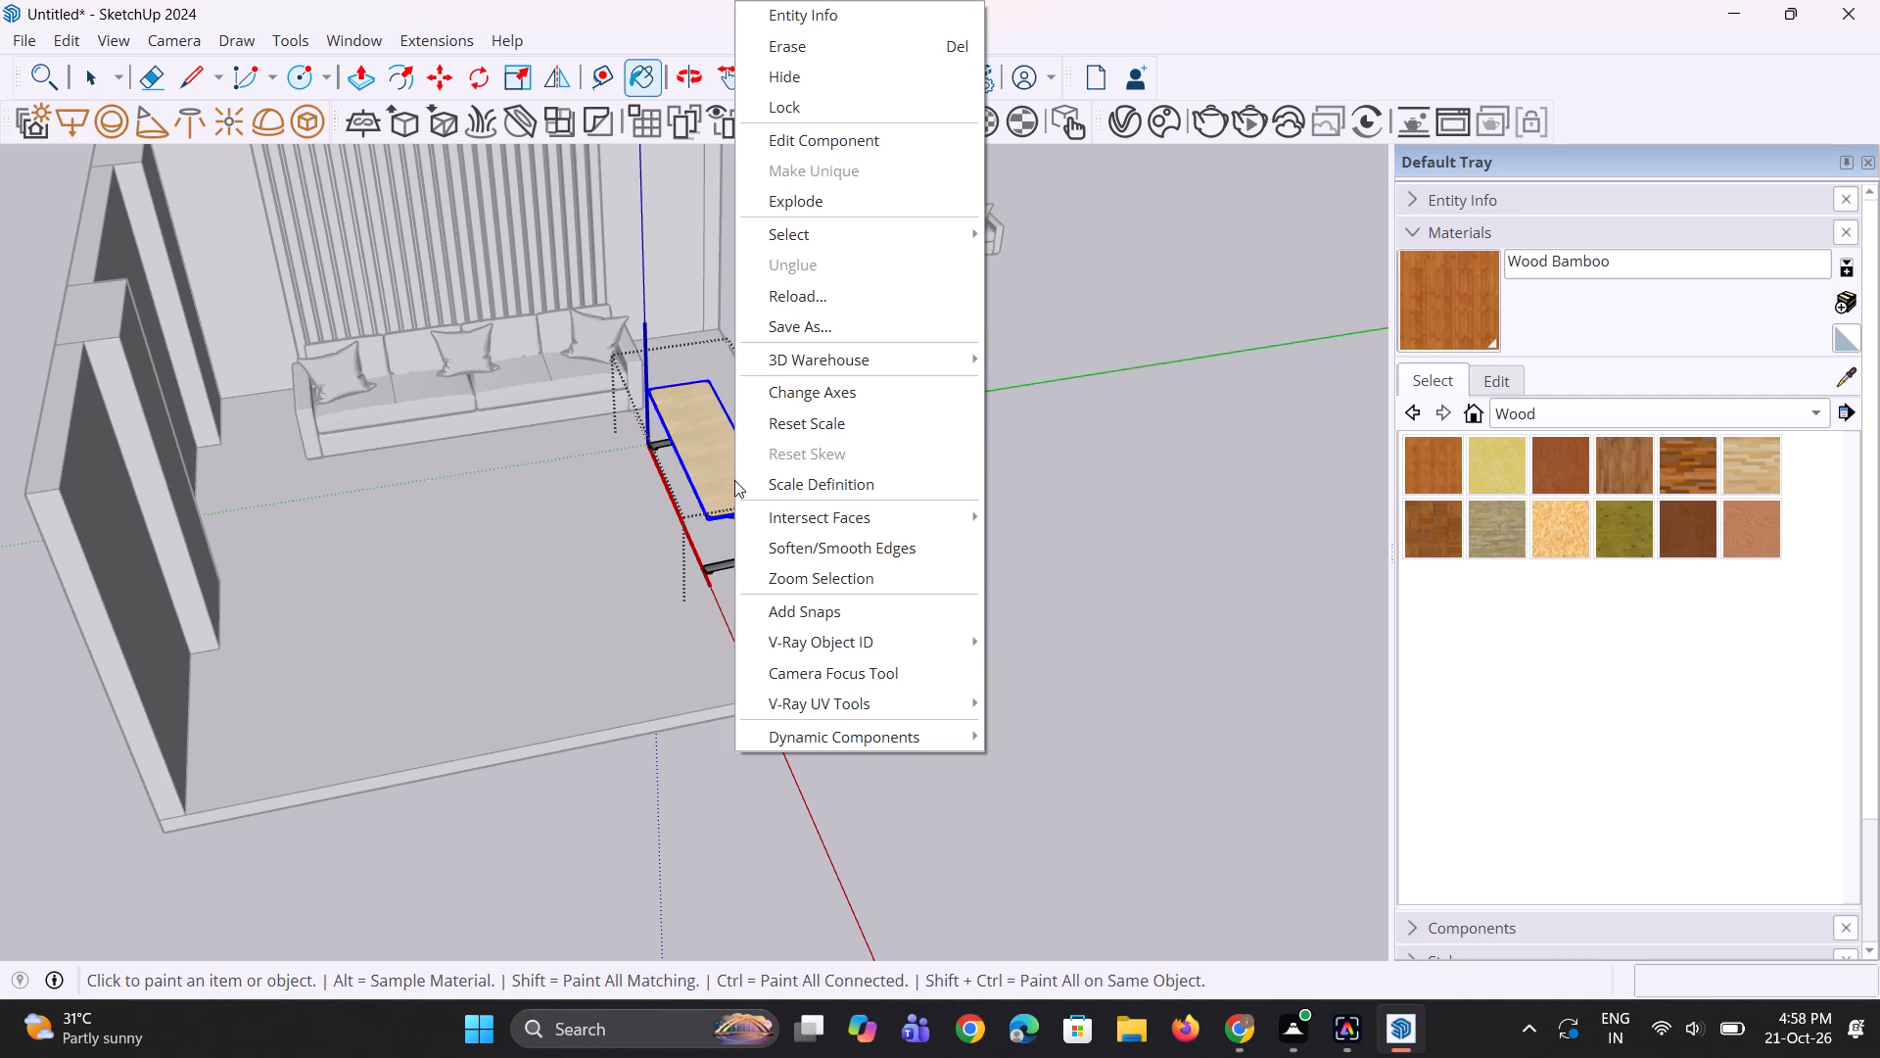
click(849, 146)
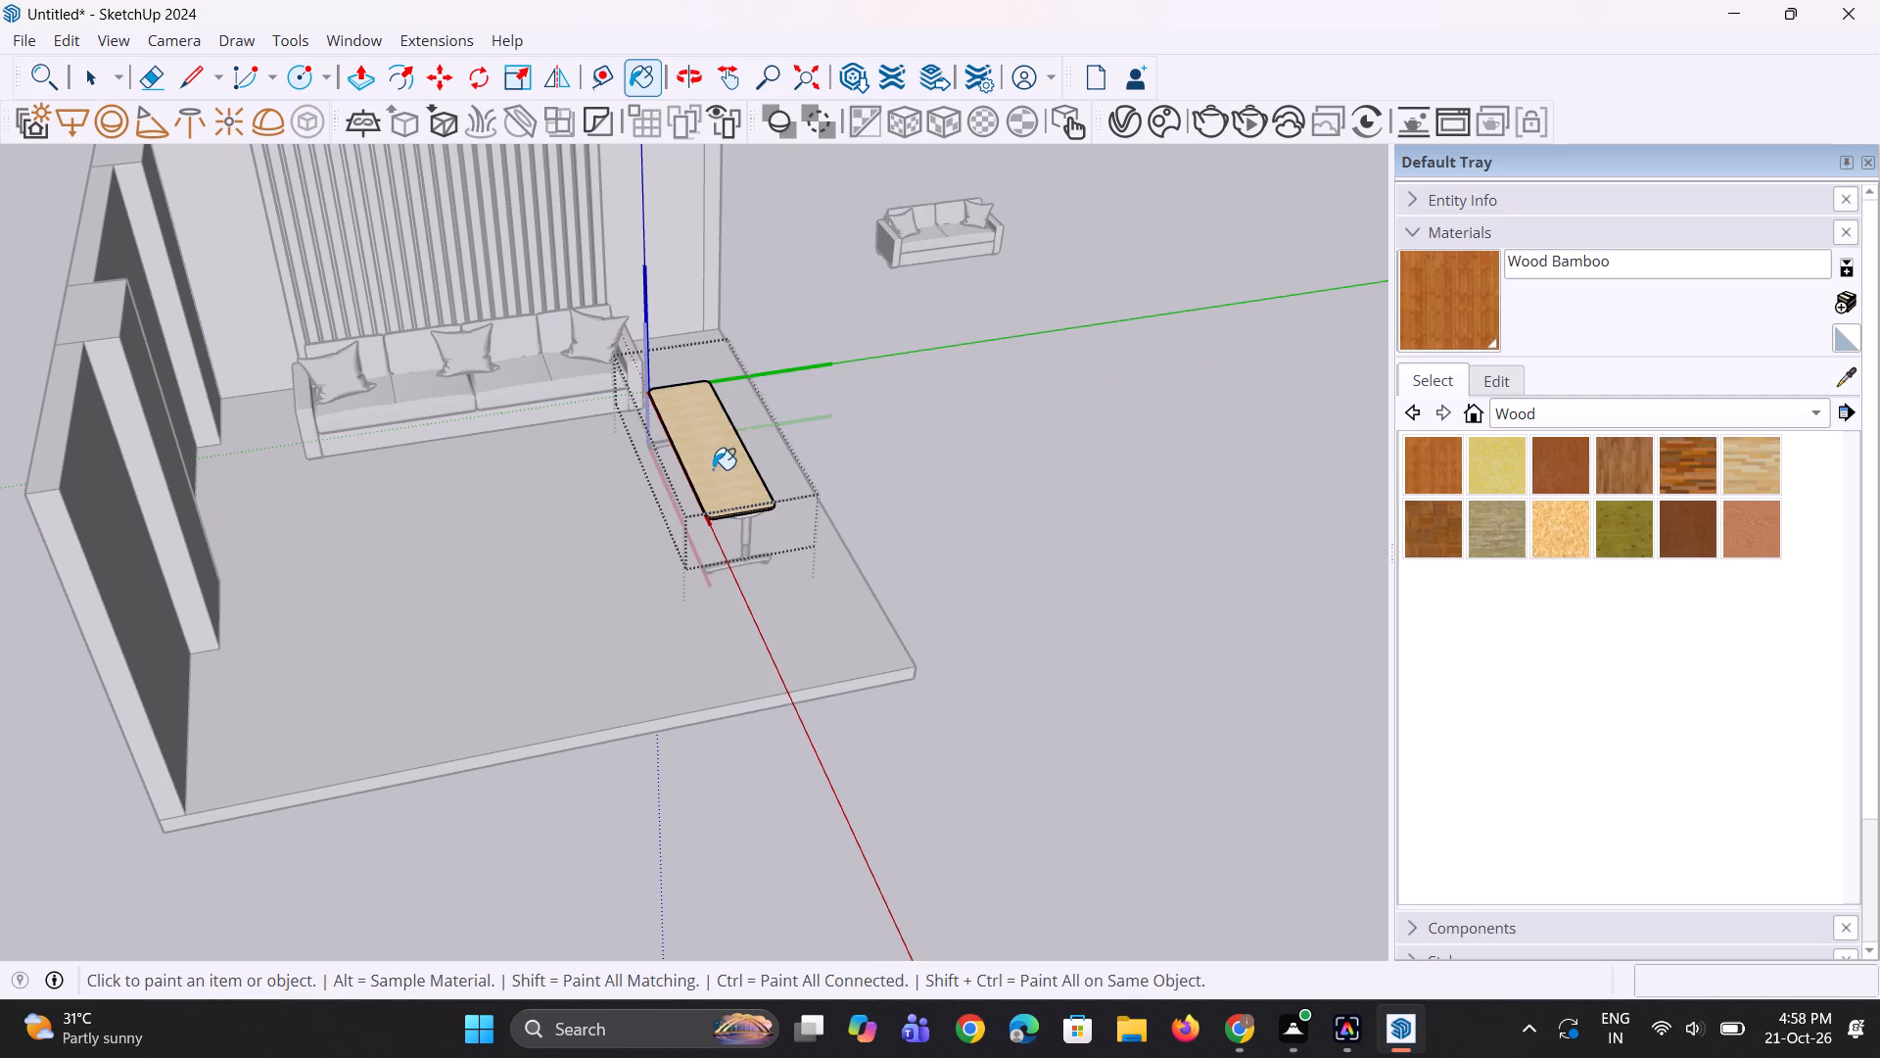
click(713, 469)
Paint the tabletop's edge band with Wood Bamboo, check it around the table, and close the tabletop component.
scroll(713, 470, up, 8)
middle_drag(787, 487, 745, 353)
scroll(678, 333, up, 9)
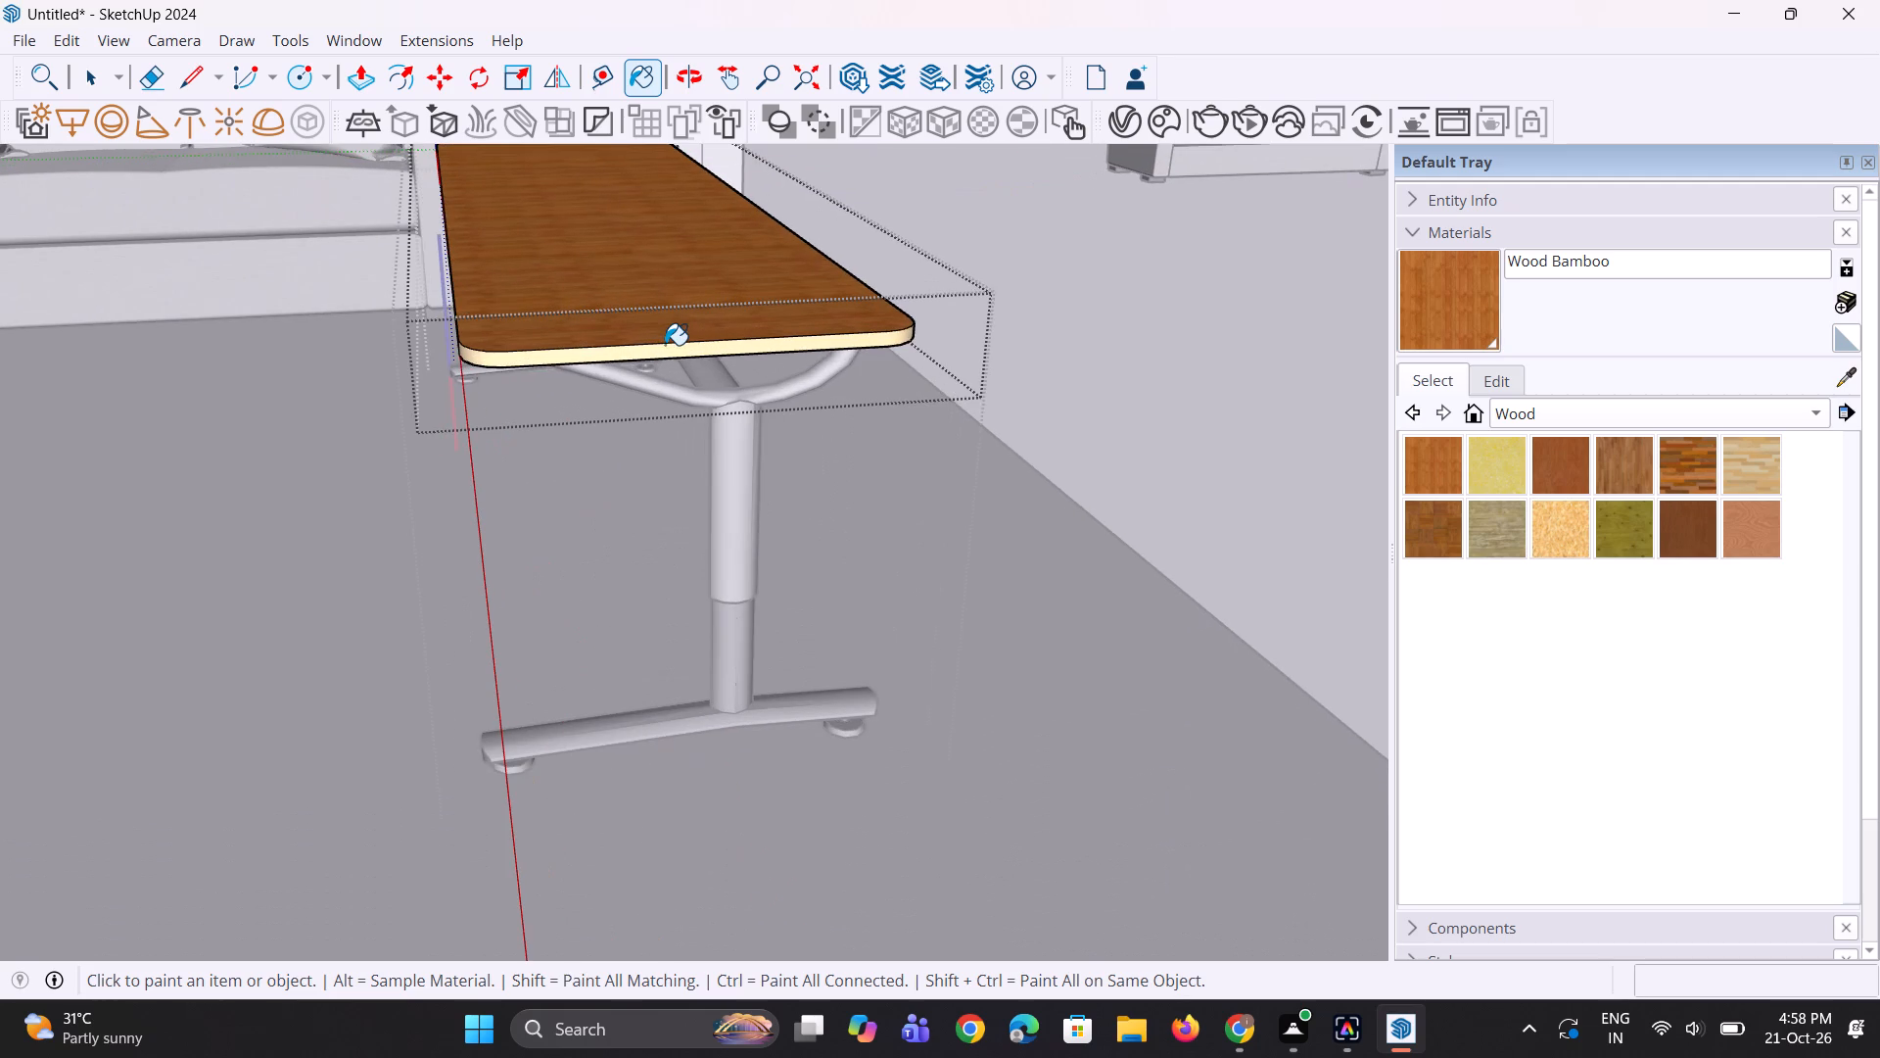
click(670, 351)
scroll(674, 351, down, 6)
middle_drag(730, 351, 575, 446)
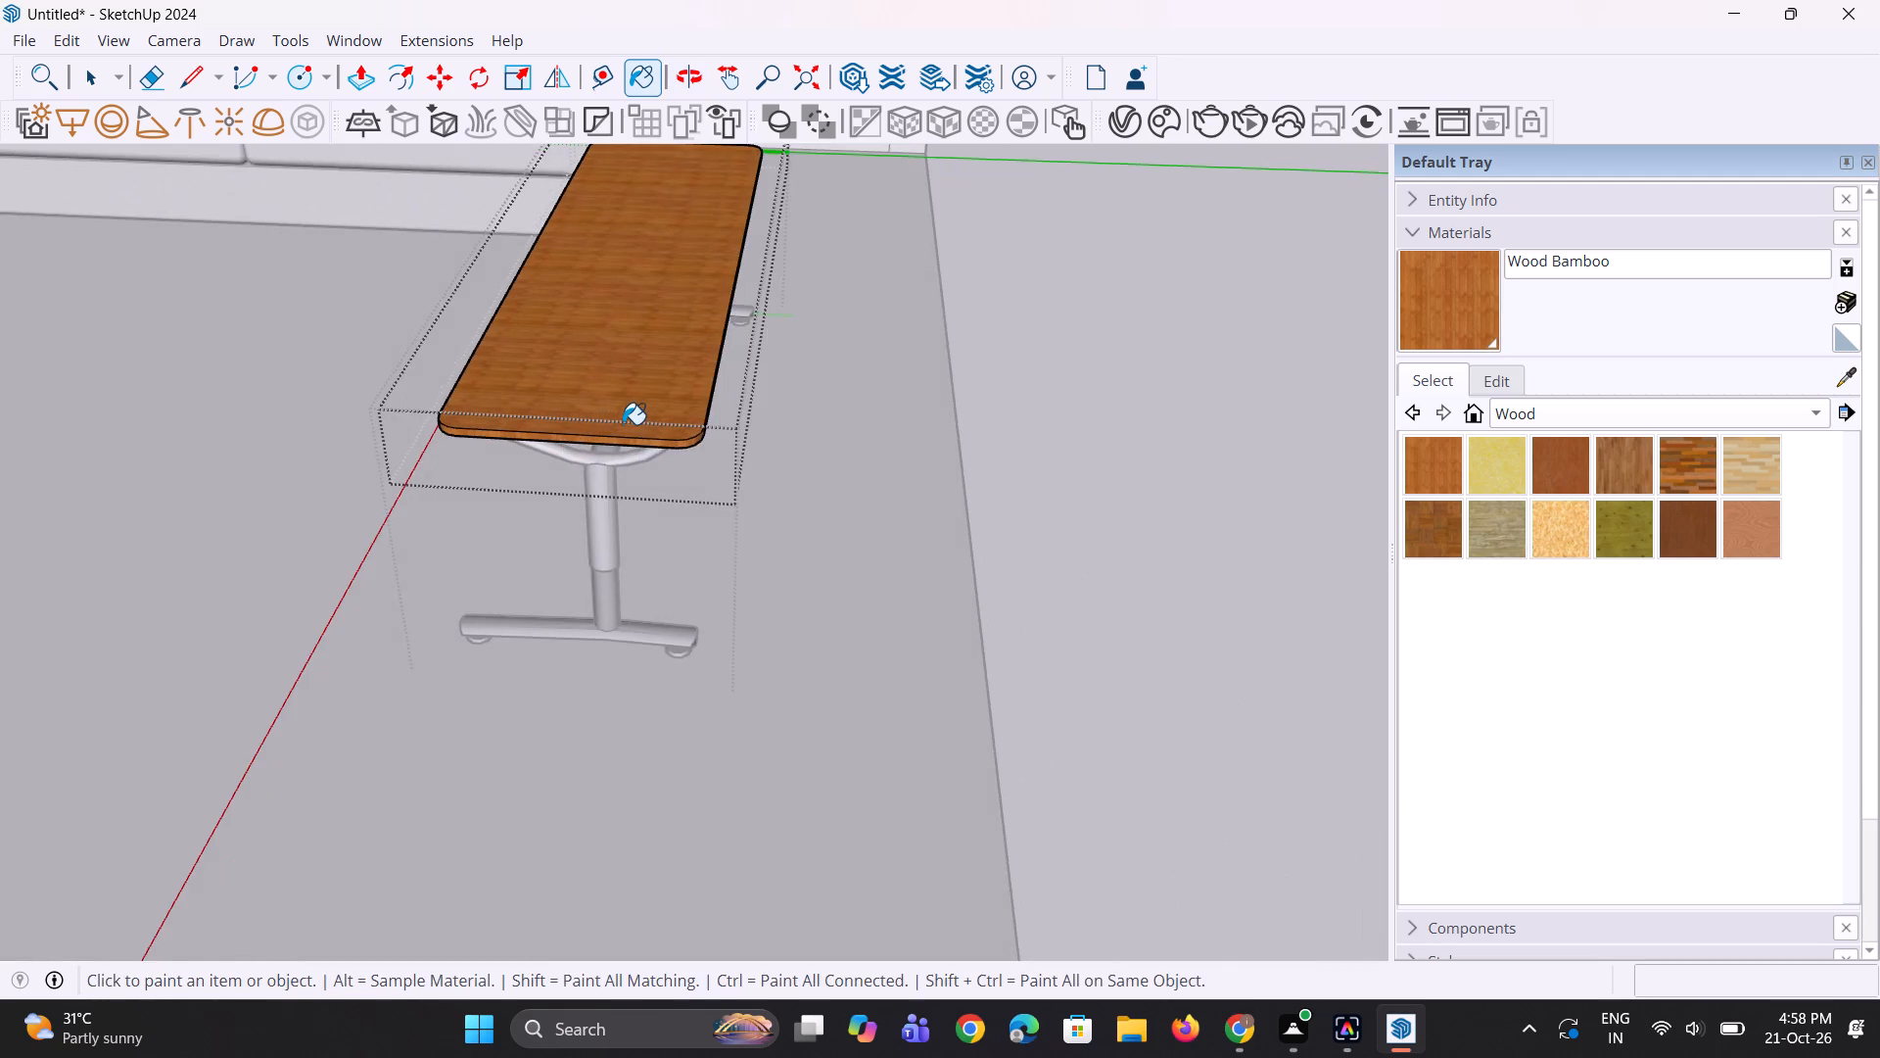
scroll(623, 424, up, 5)
middle_drag(734, 445, 540, 445)
scroll(536, 436, down, 6)
middle_drag(537, 442, 823, 456)
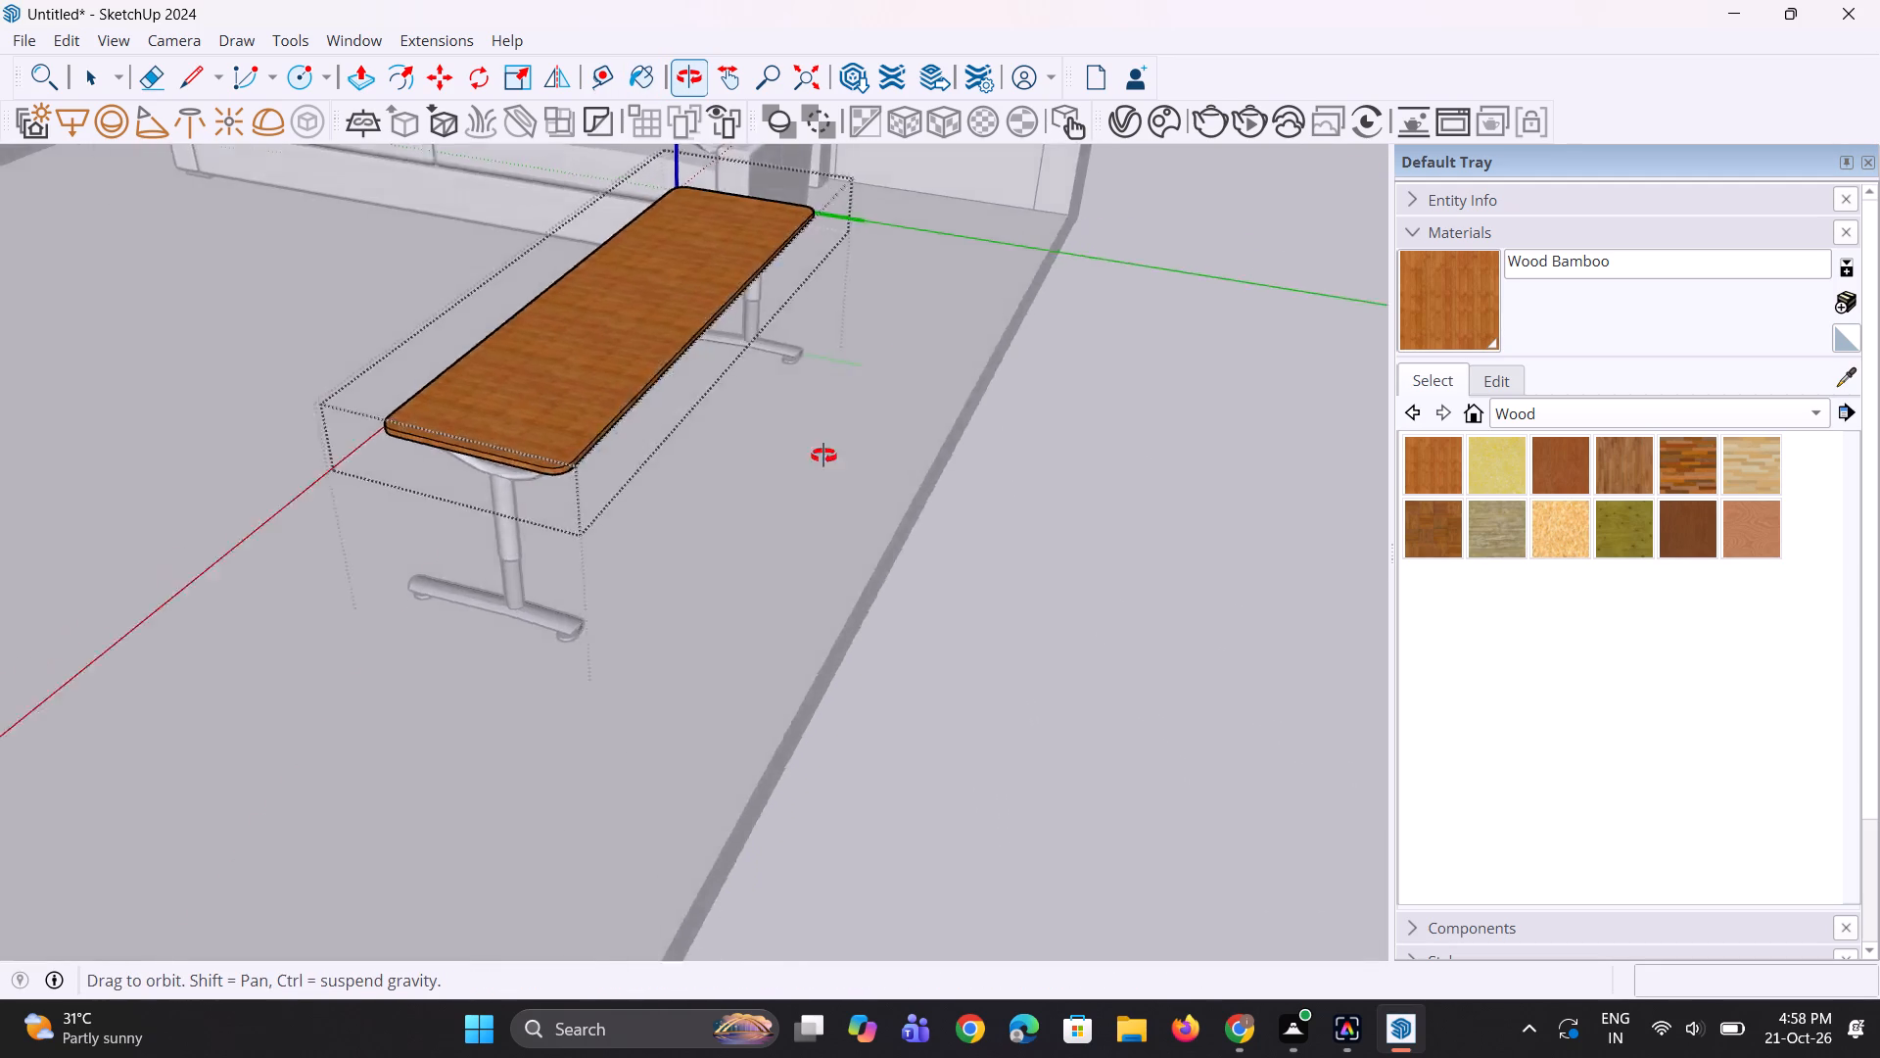
middle_drag(823, 456, 972, 441)
scroll(792, 444, down, 5)
key(space)
key(space)
key(space)
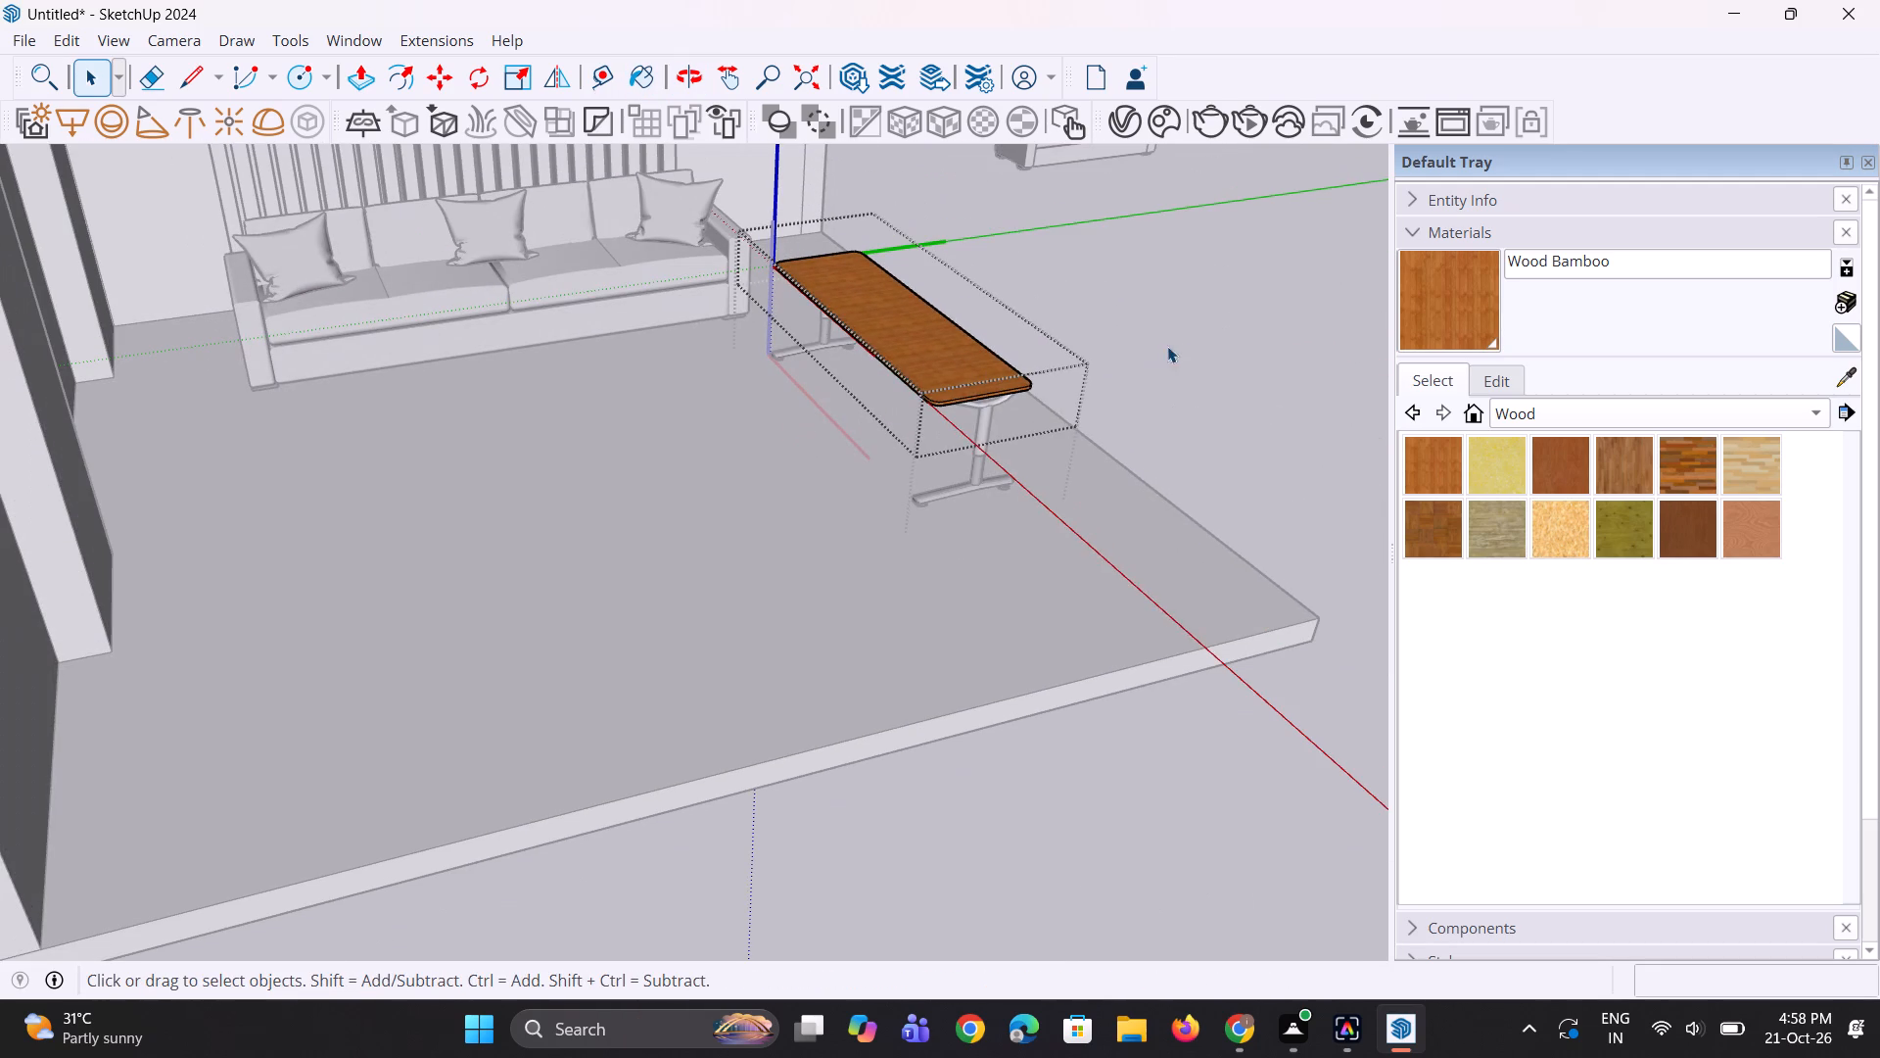
double_click(1181, 348)
Open the table's leg component and paint its upper post and curved support bracket with Color M07.
middle_drag(996, 507, 839, 509)
scroll(897, 484, up, 3)
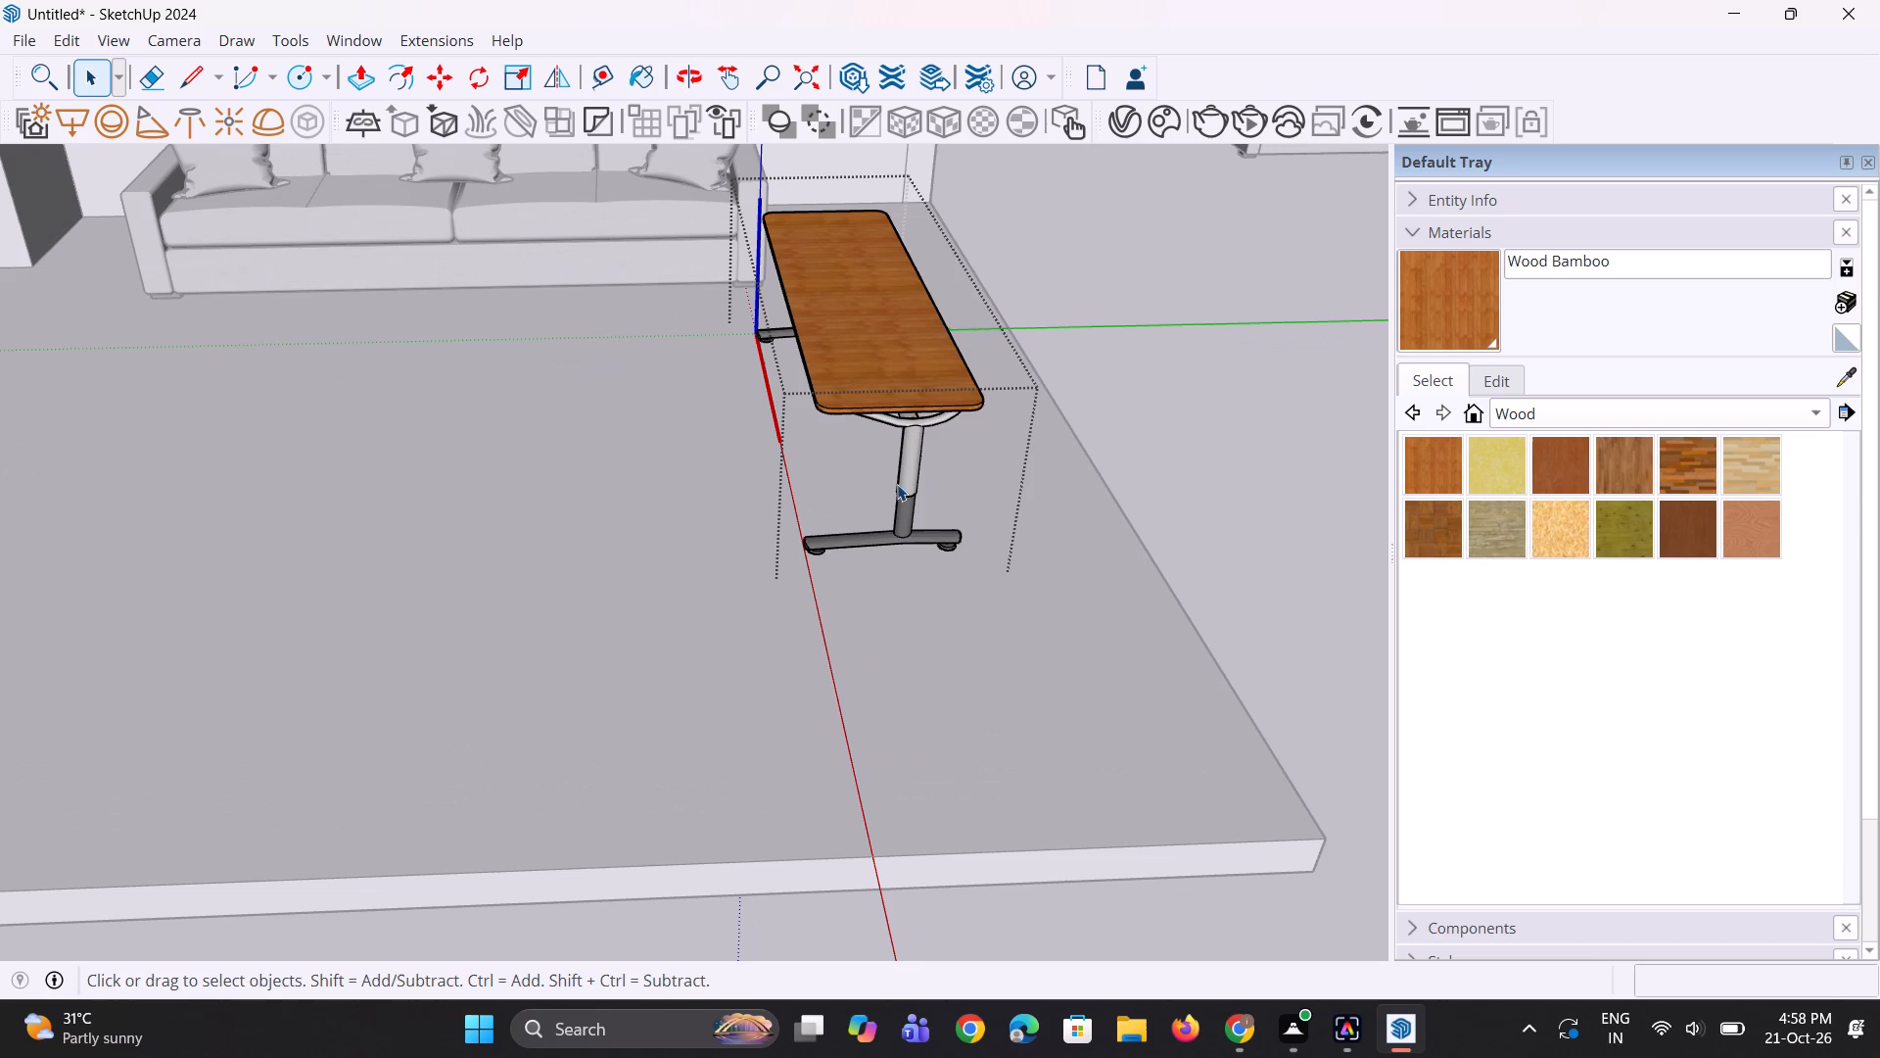
click(900, 484)
right_click(900, 484)
click(1050, 152)
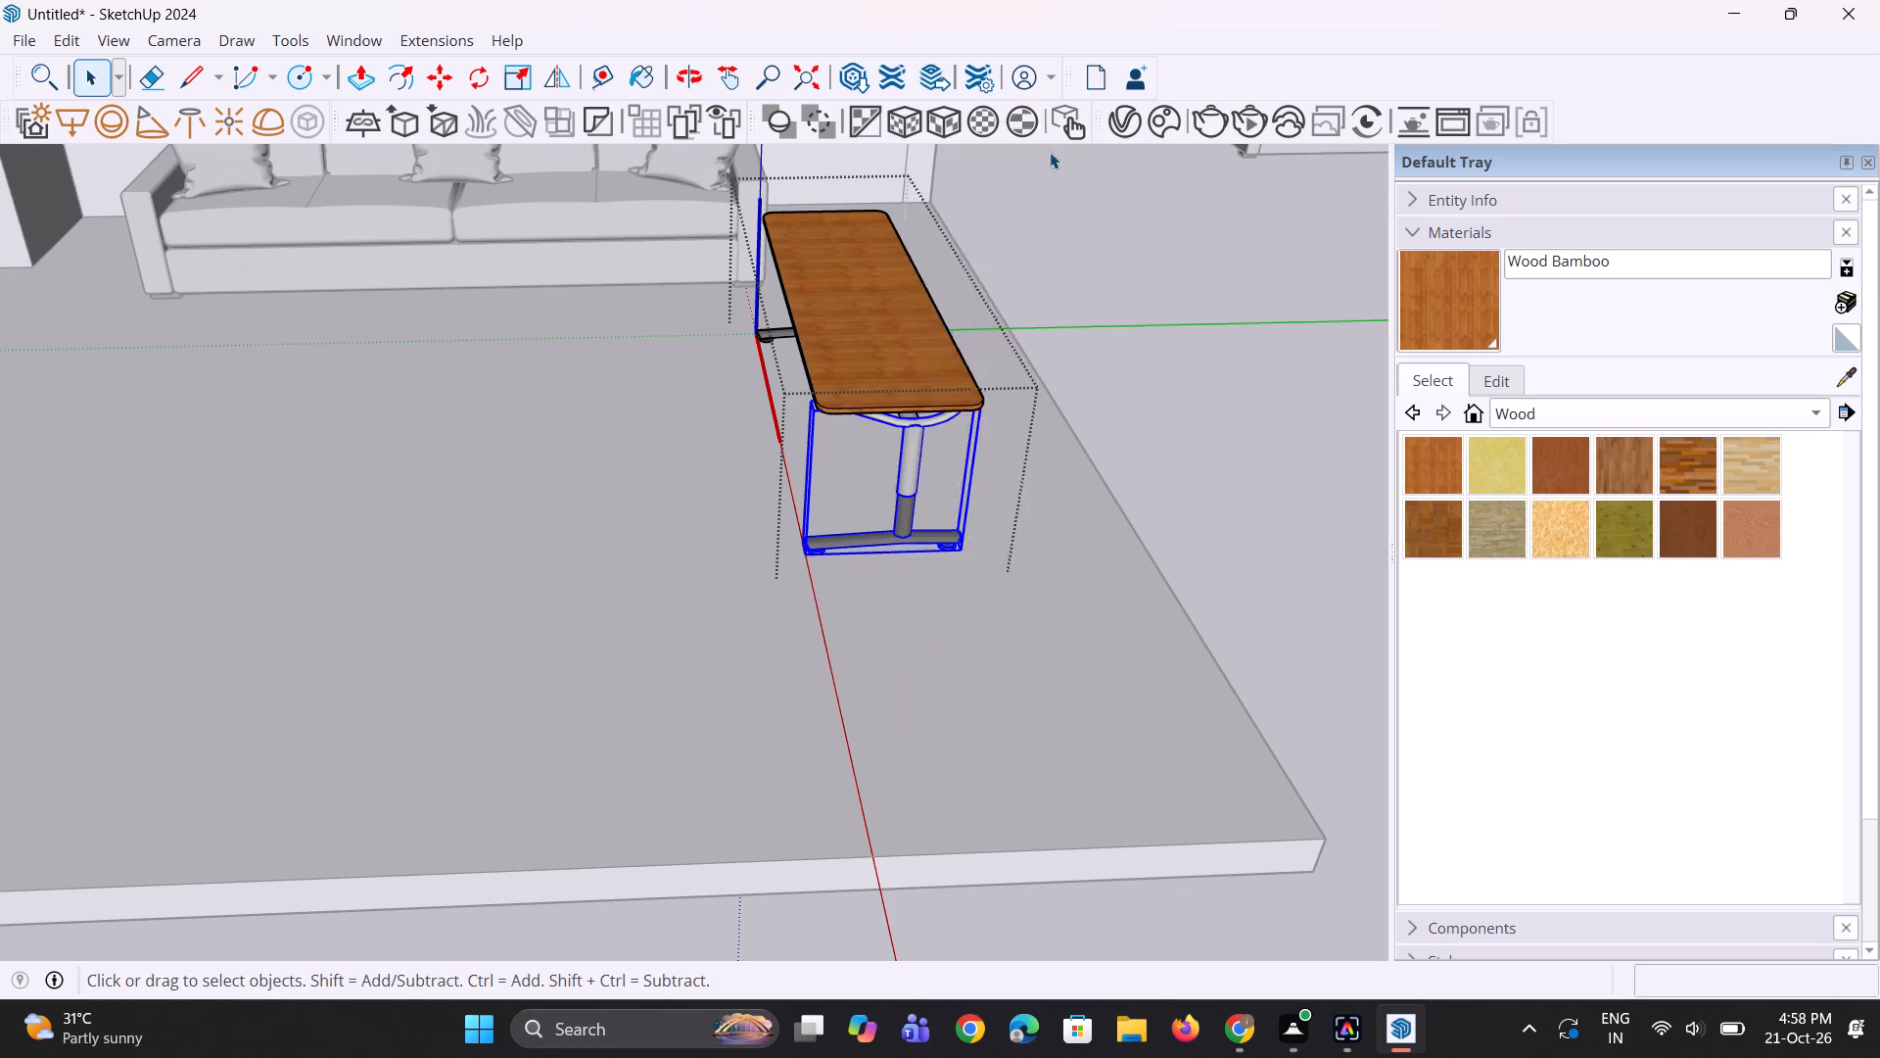
click(1535, 408)
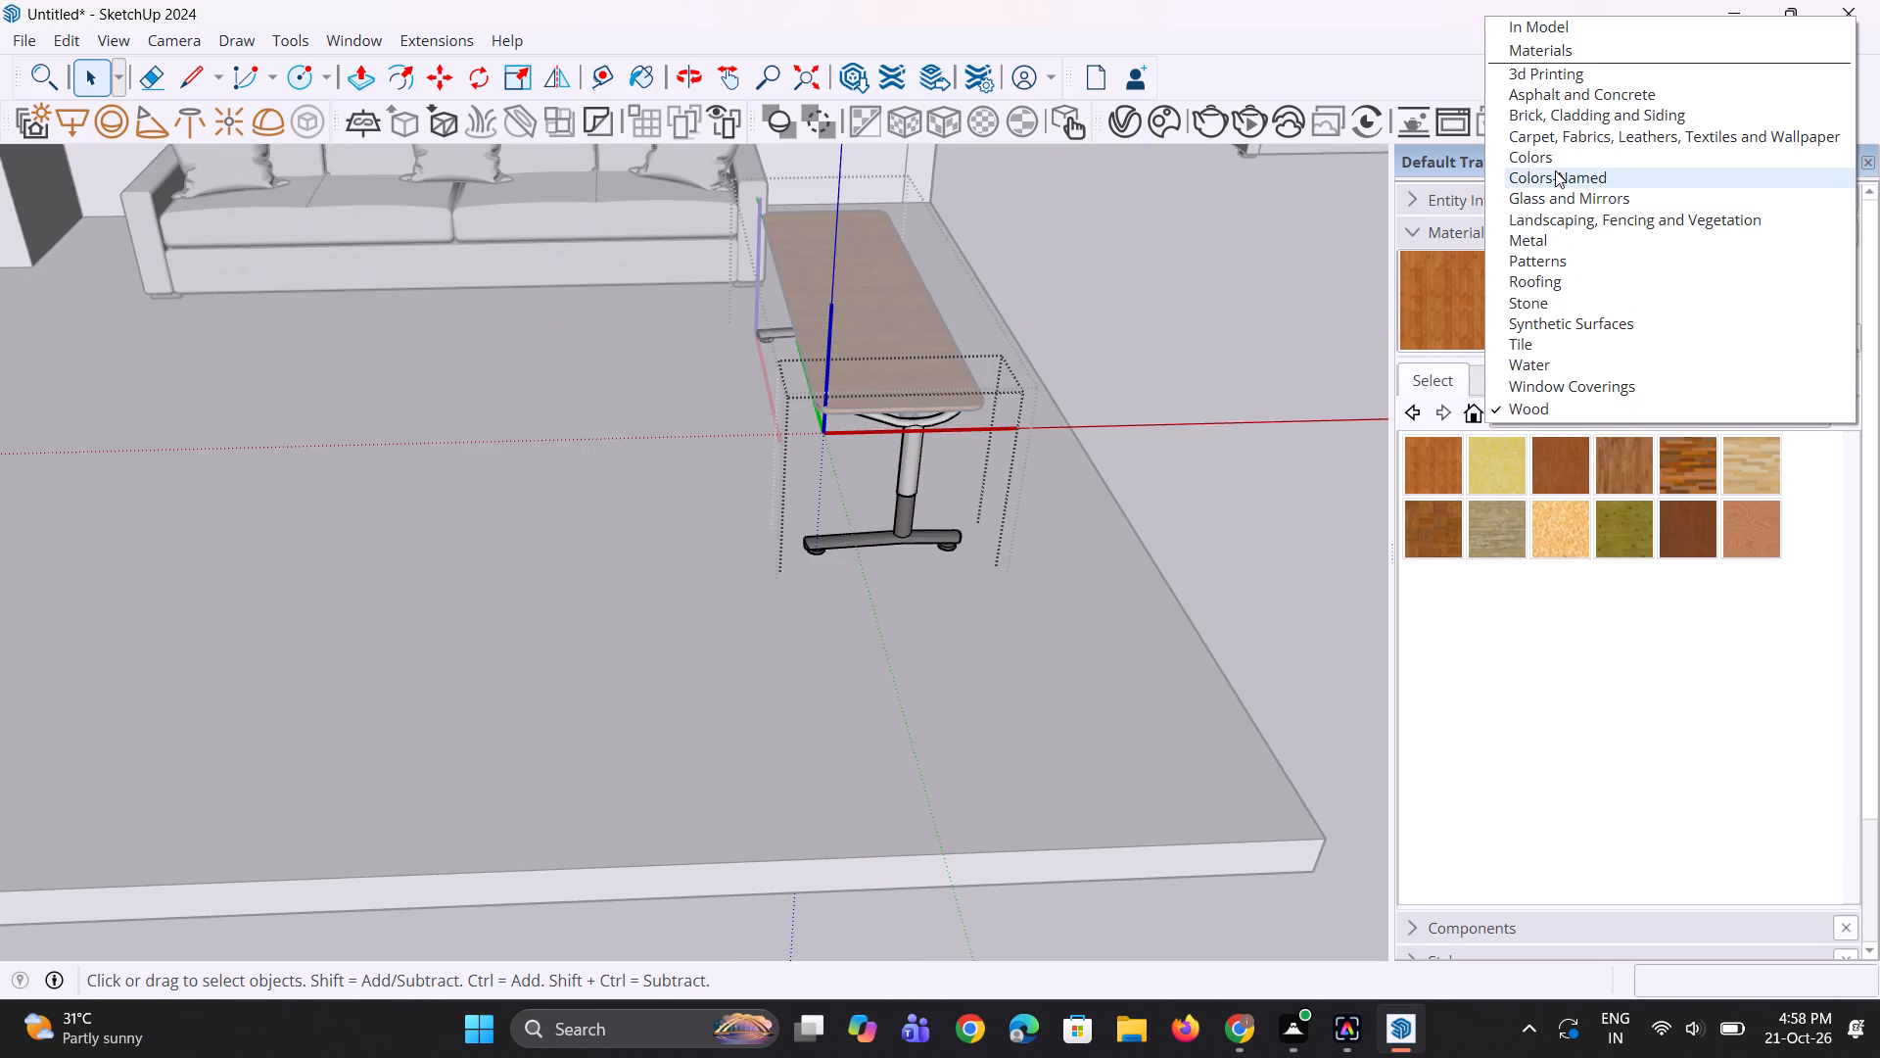
click(1556, 165)
scroll(1538, 553, up, 3)
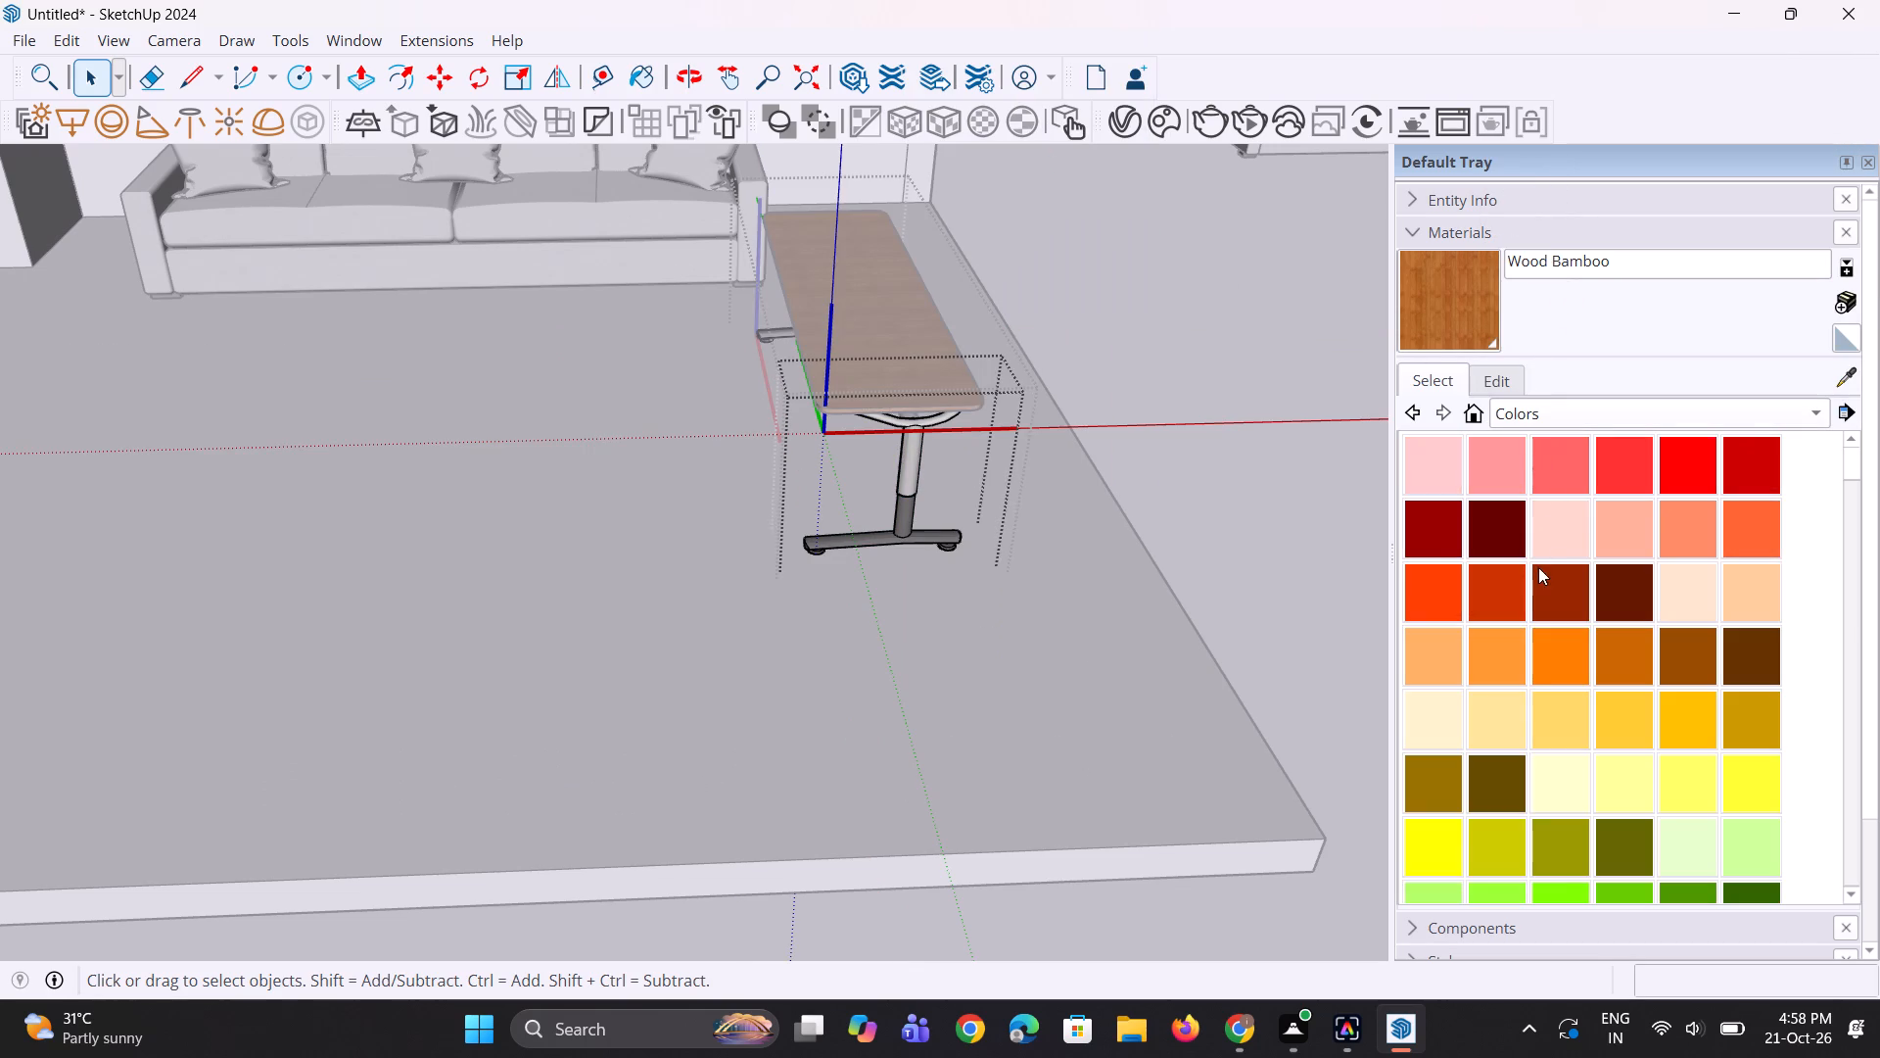
scroll(1538, 569, down, 17)
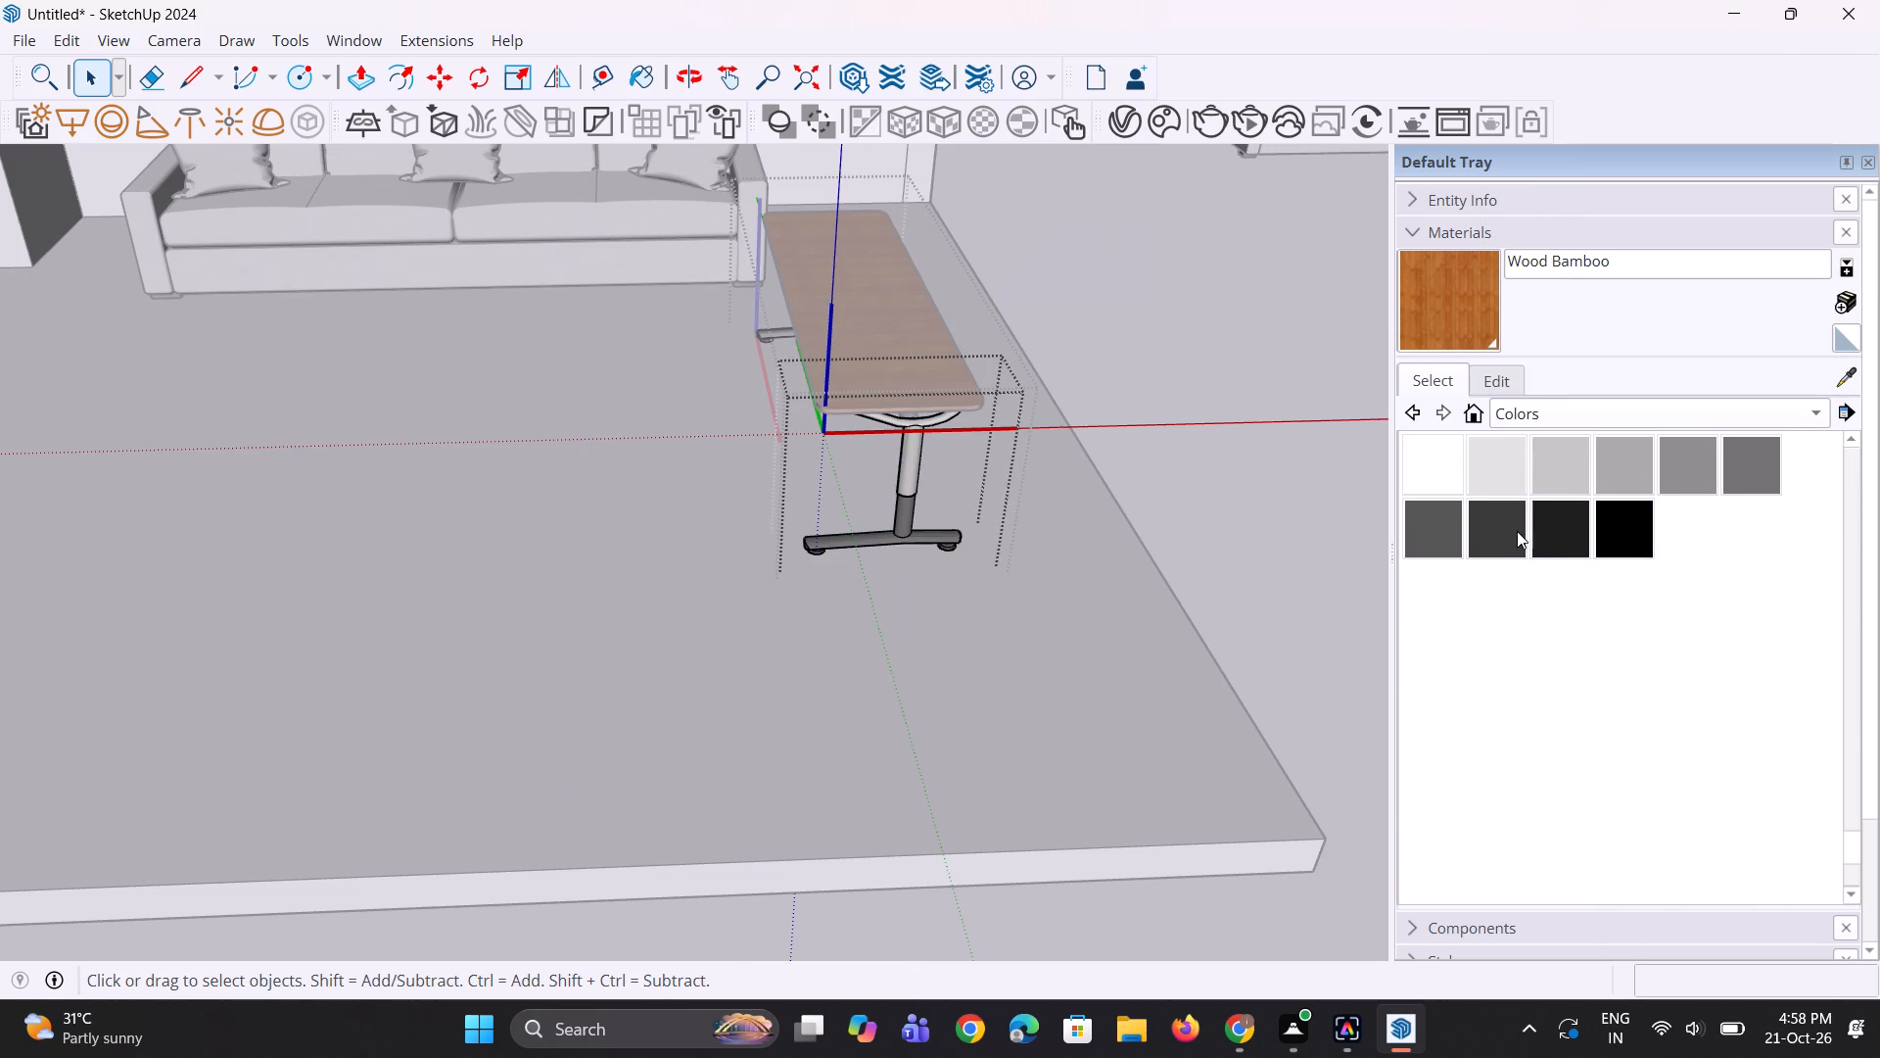
click(1516, 530)
scroll(897, 517, up, 2)
click(917, 466)
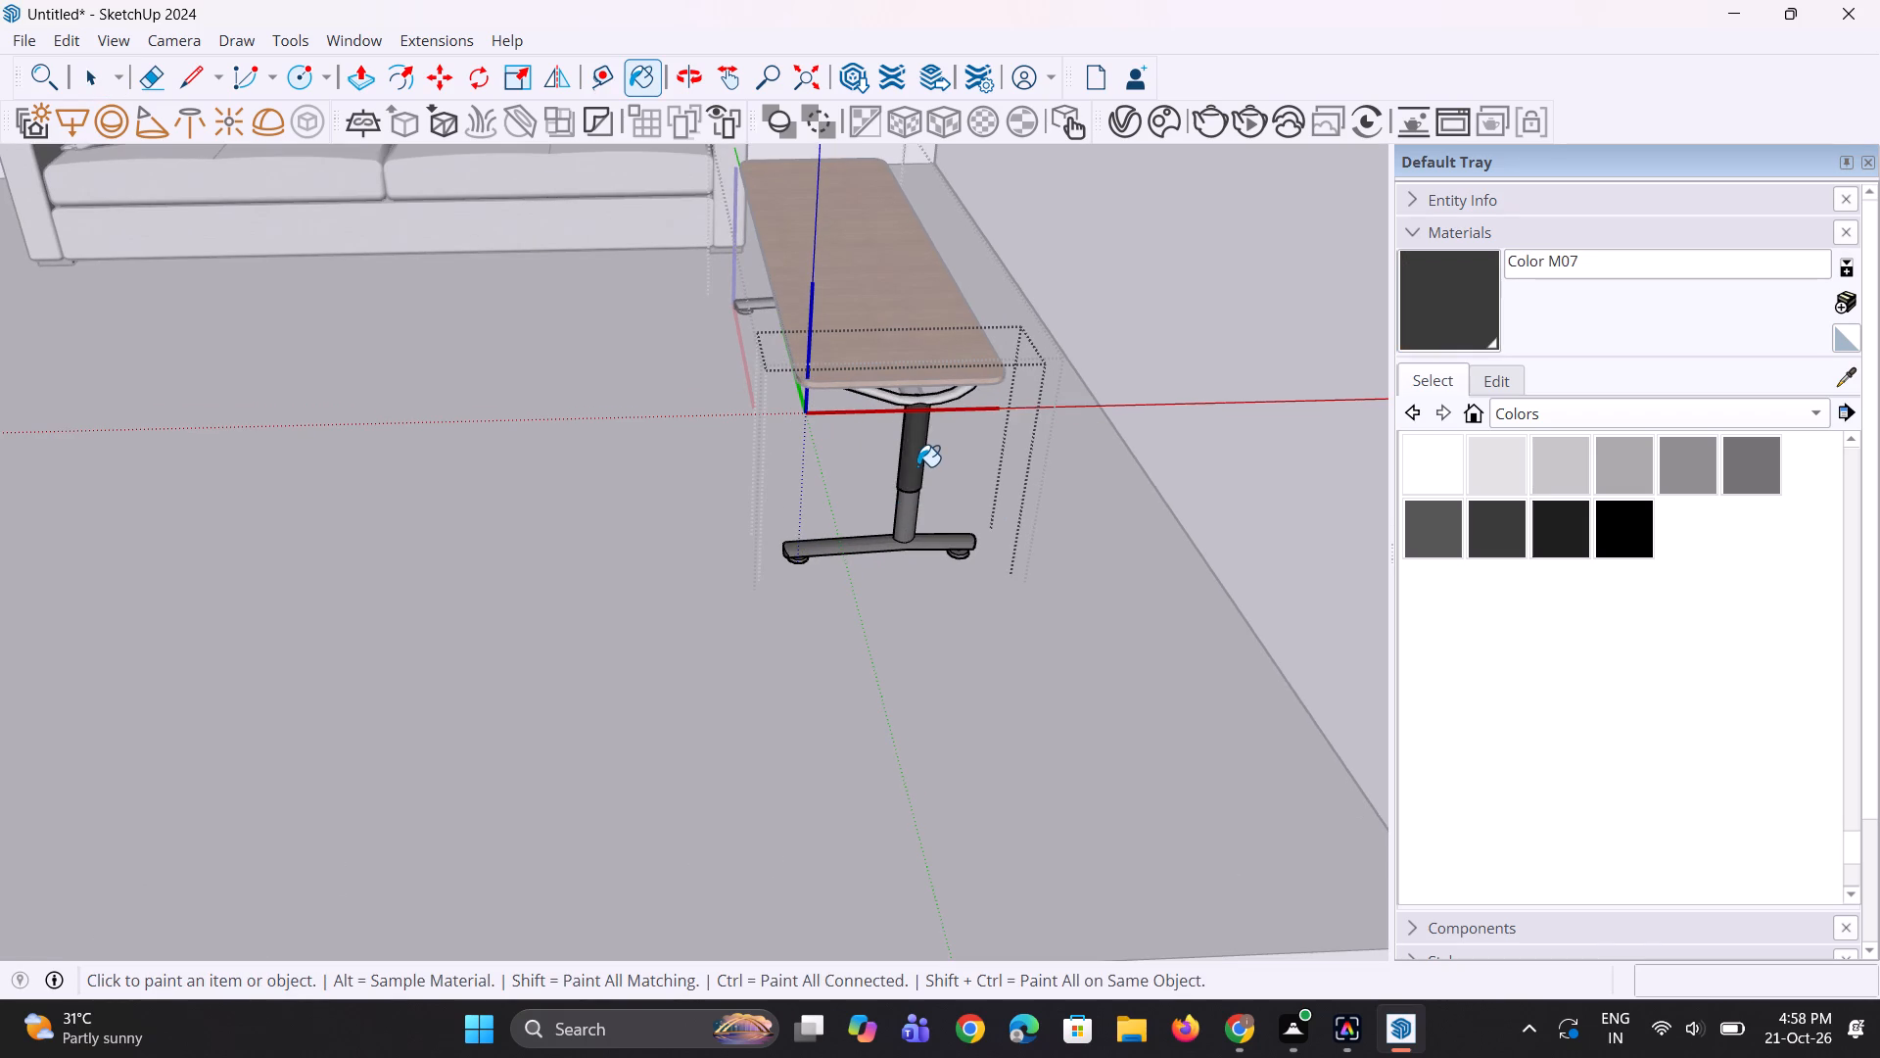
scroll(912, 443, up, 7)
click(939, 367)
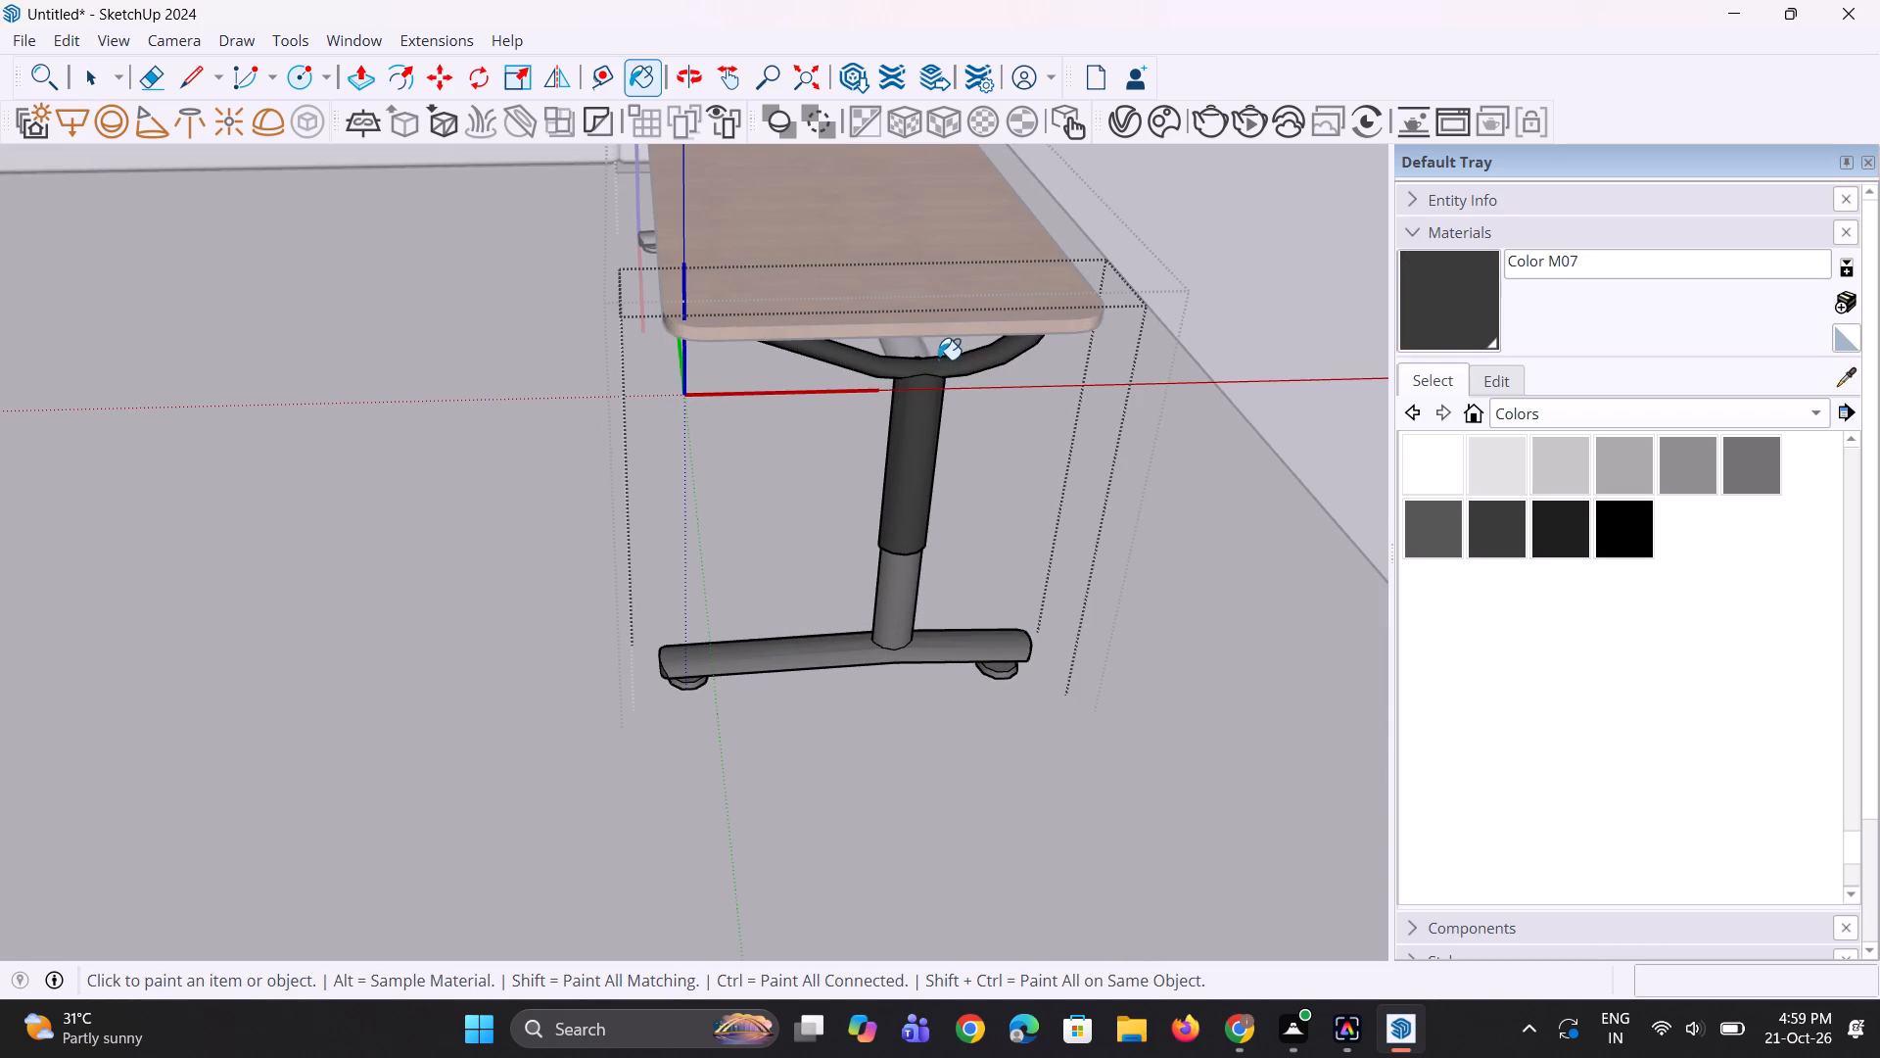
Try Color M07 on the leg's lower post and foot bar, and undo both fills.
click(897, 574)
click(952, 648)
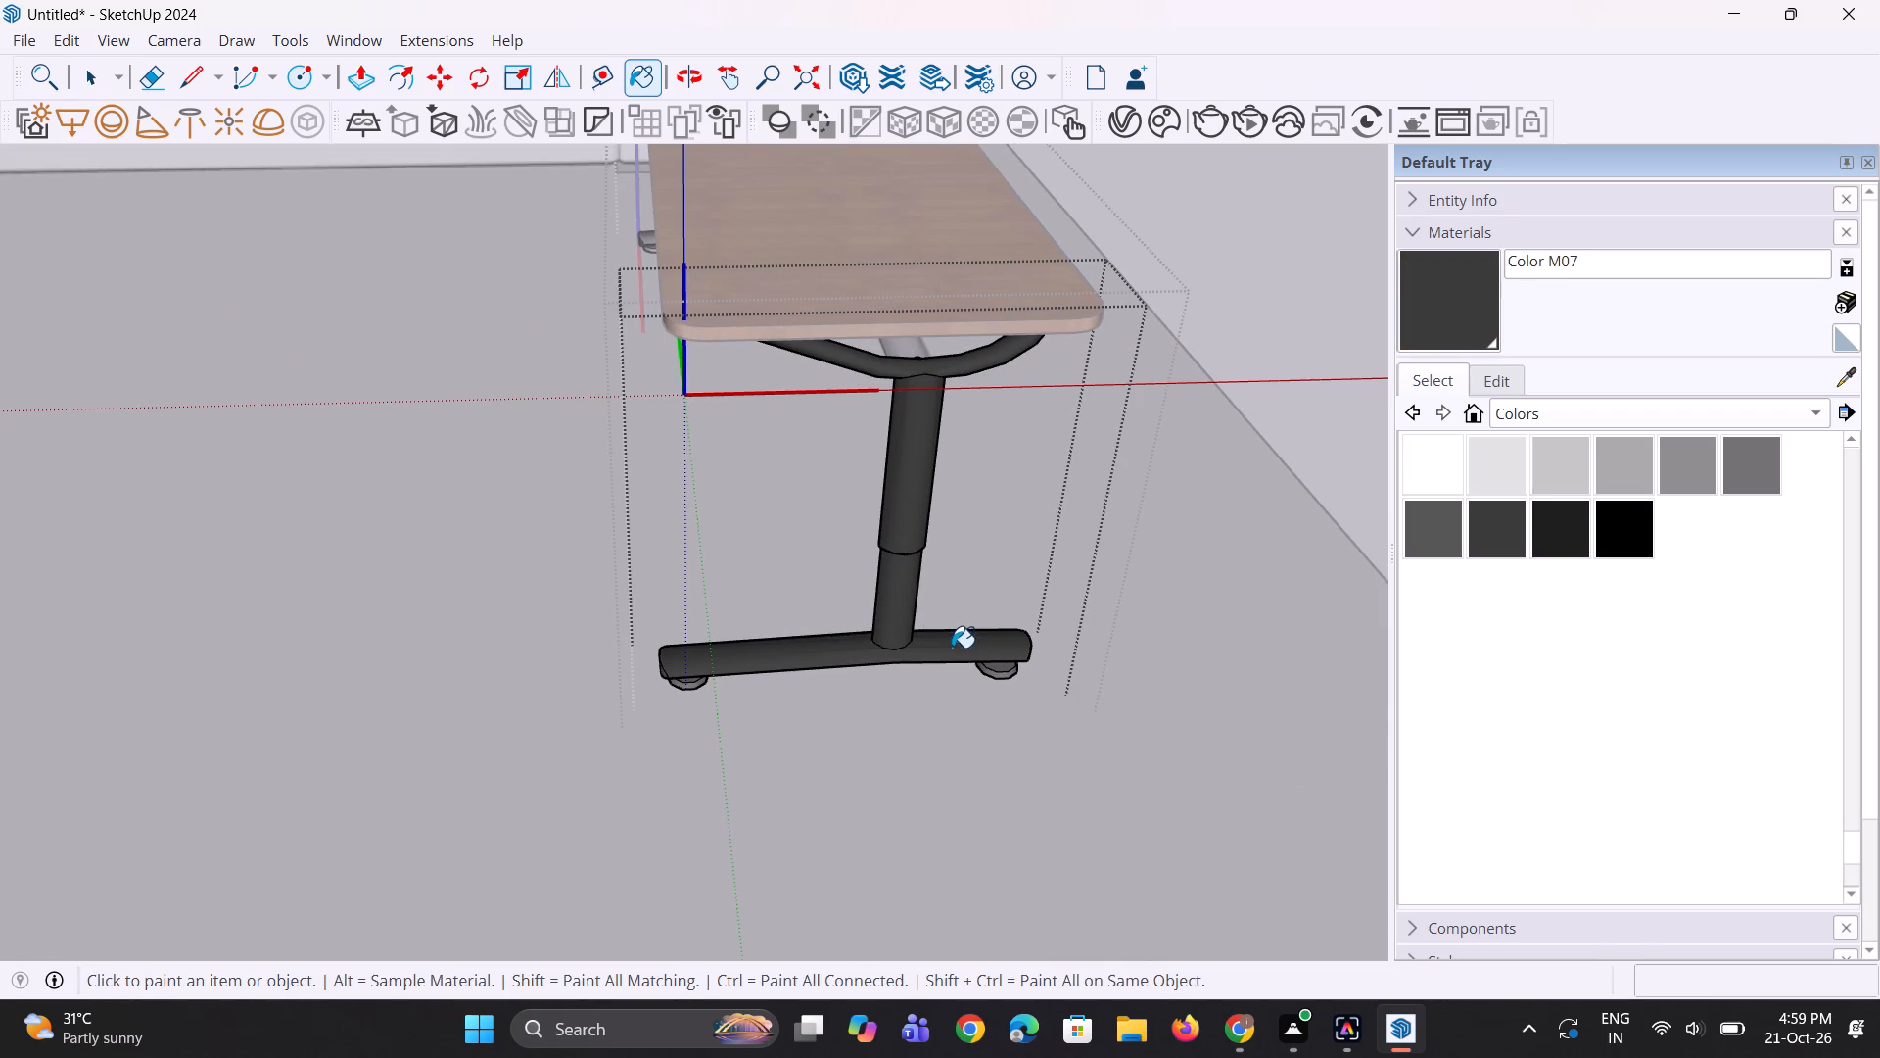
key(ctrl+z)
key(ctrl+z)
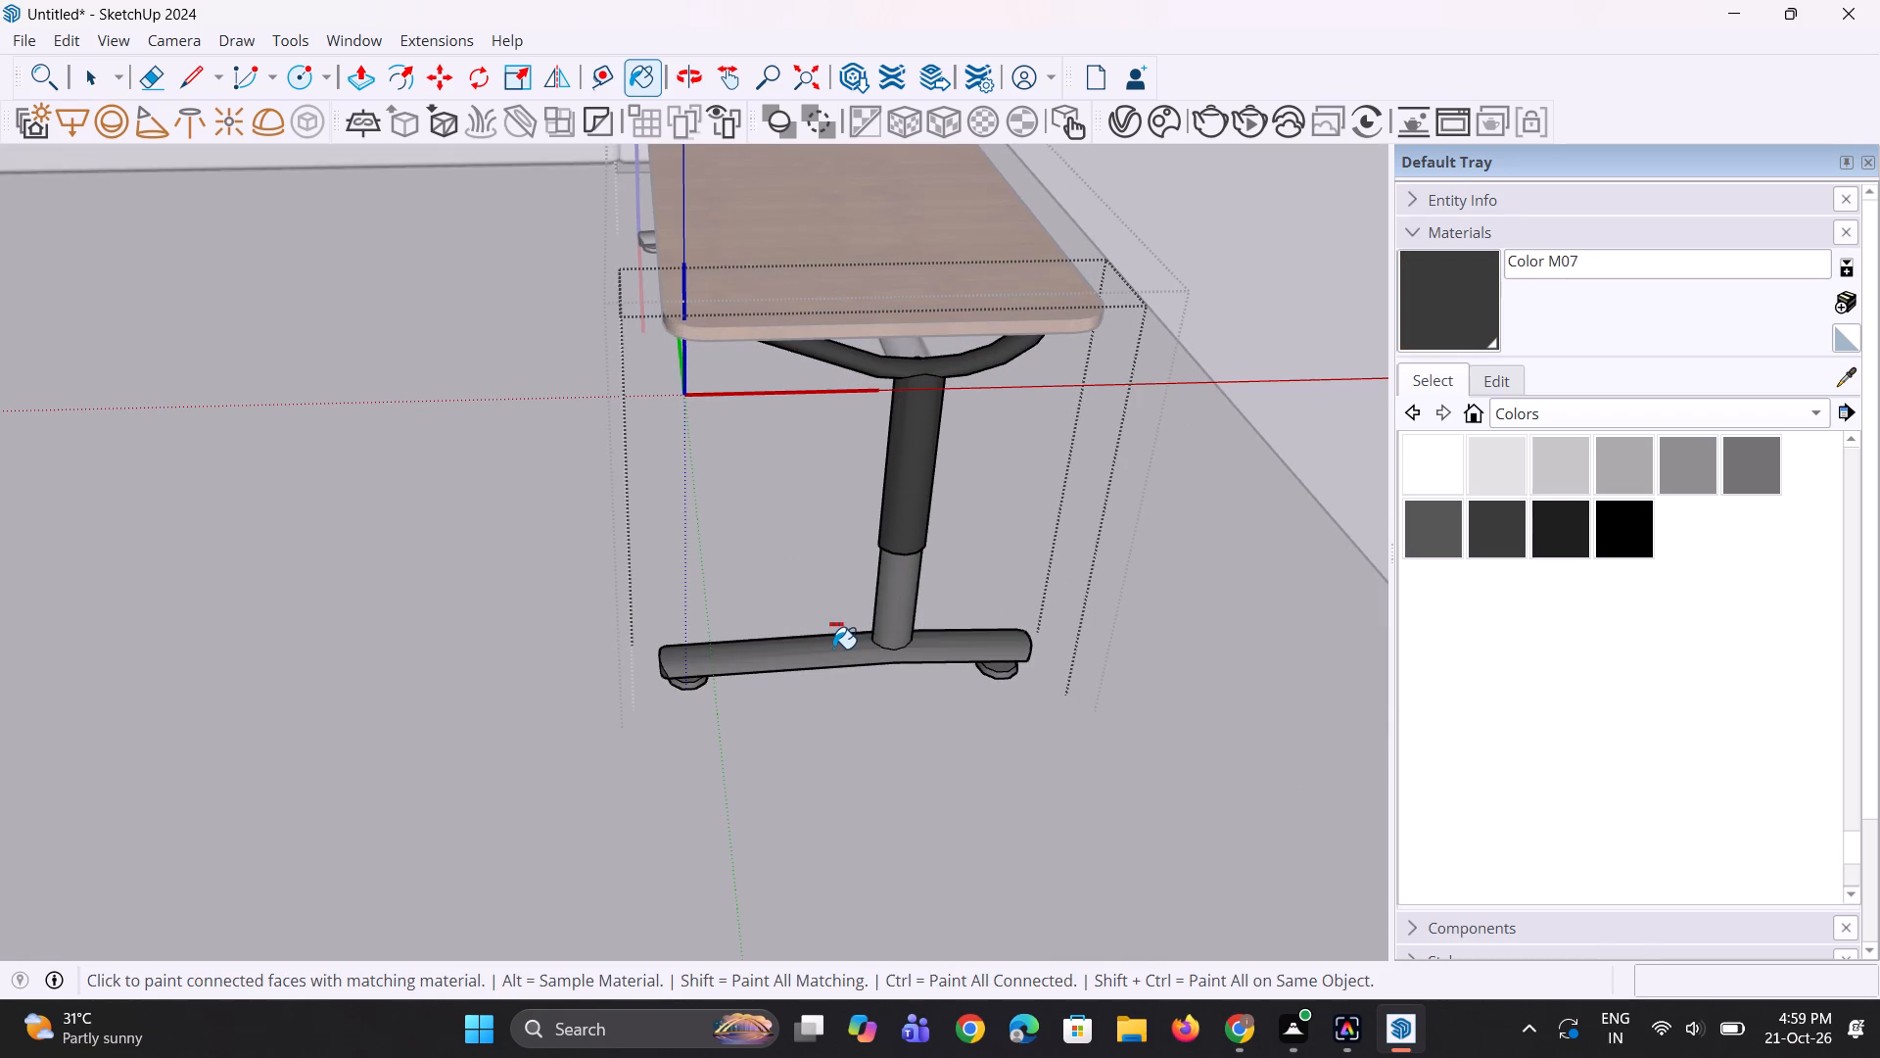
Close the leg component and examine both table legs from the hall's open side.
scroll(928, 681, down, 6)
middle_drag(893, 684, 724, 690)
key(space)
key(space)
click(1015, 620)
key(space)
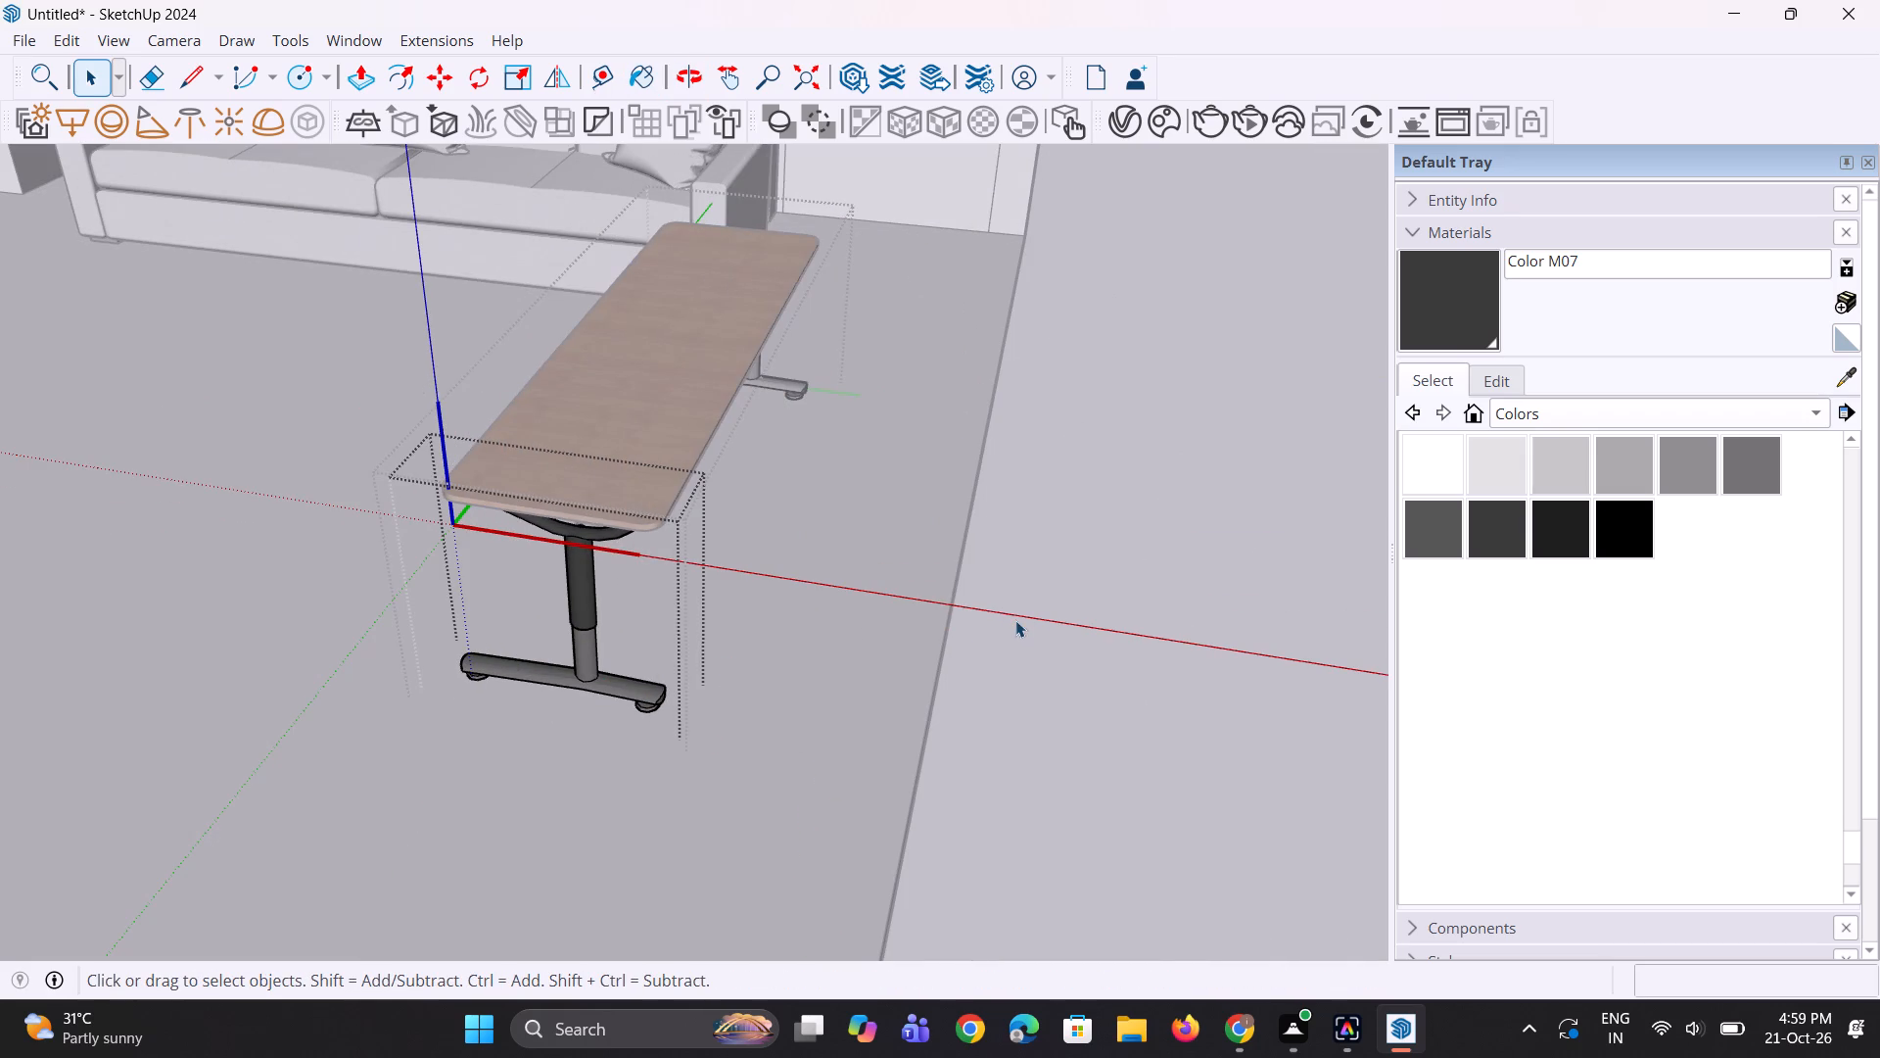
click(1015, 620)
middle_drag(701, 555, 382, 524)
scroll(422, 353, up, 4)
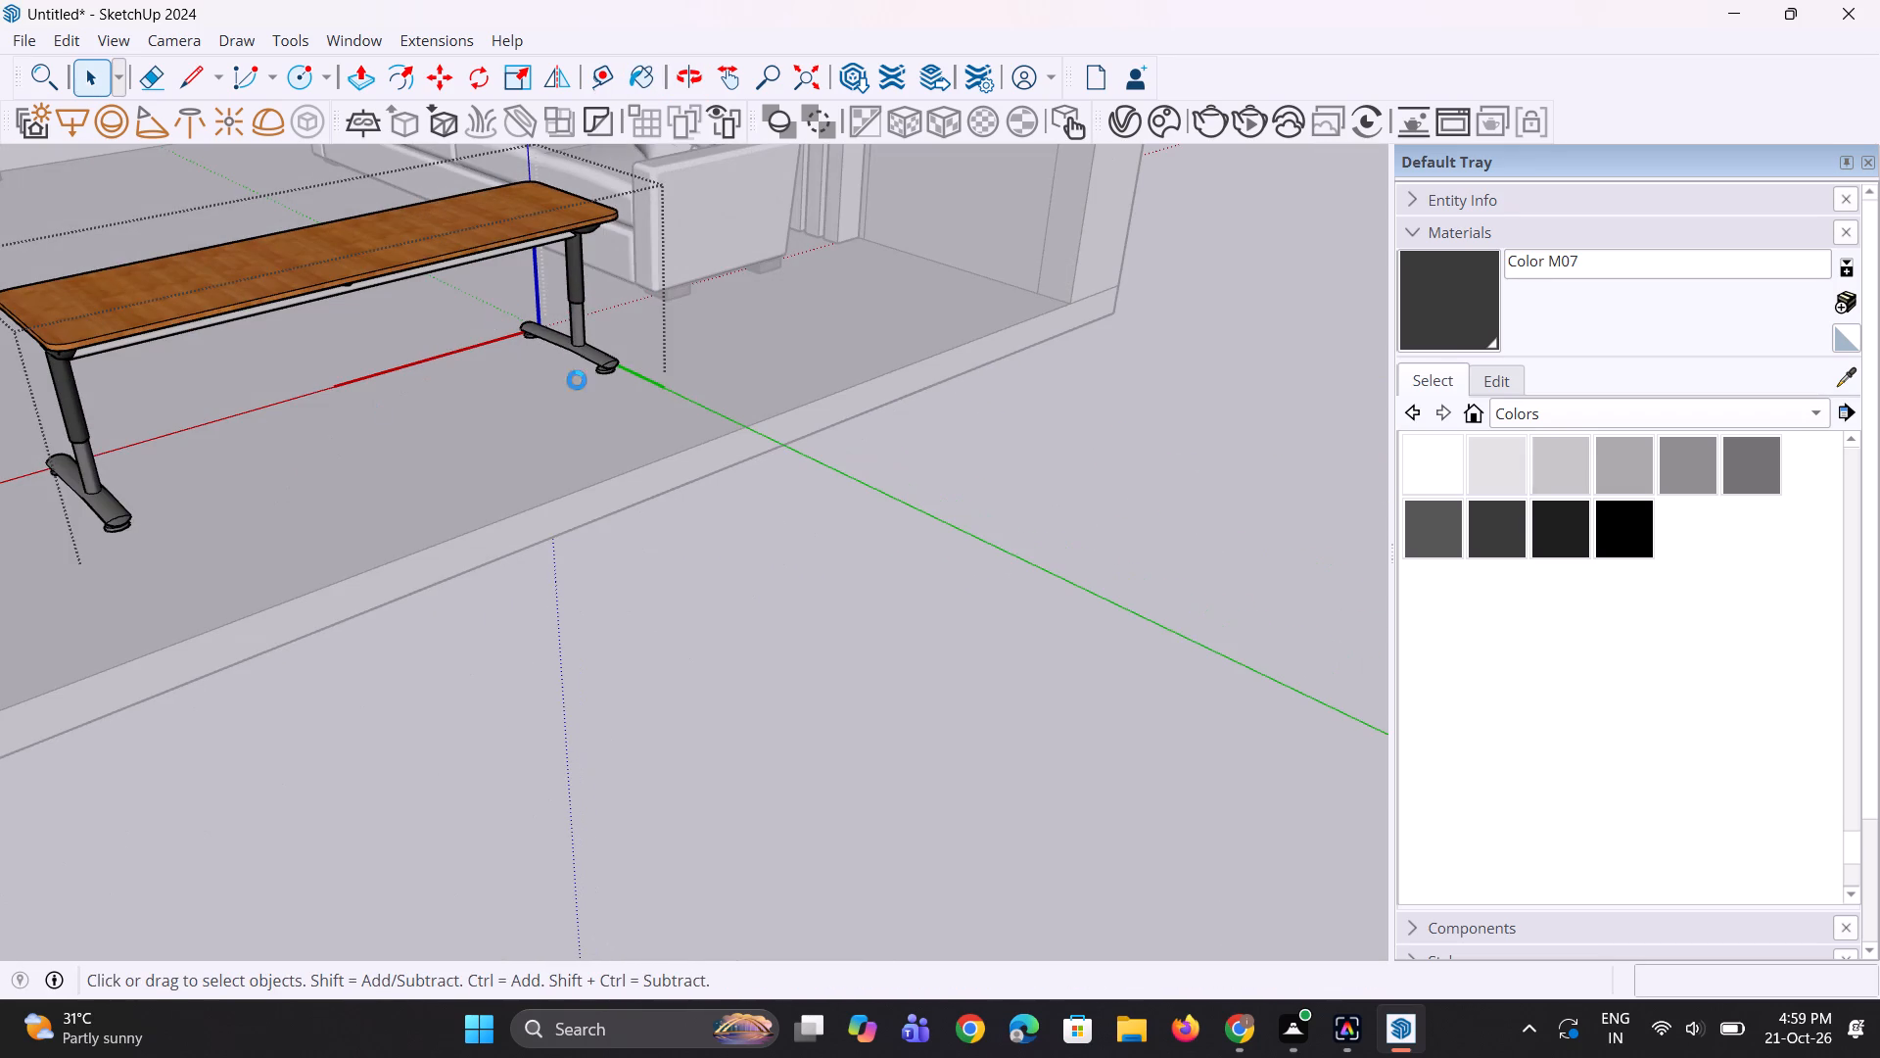
scroll(863, 534, down, 5)
scroll(611, 420, down, 6)
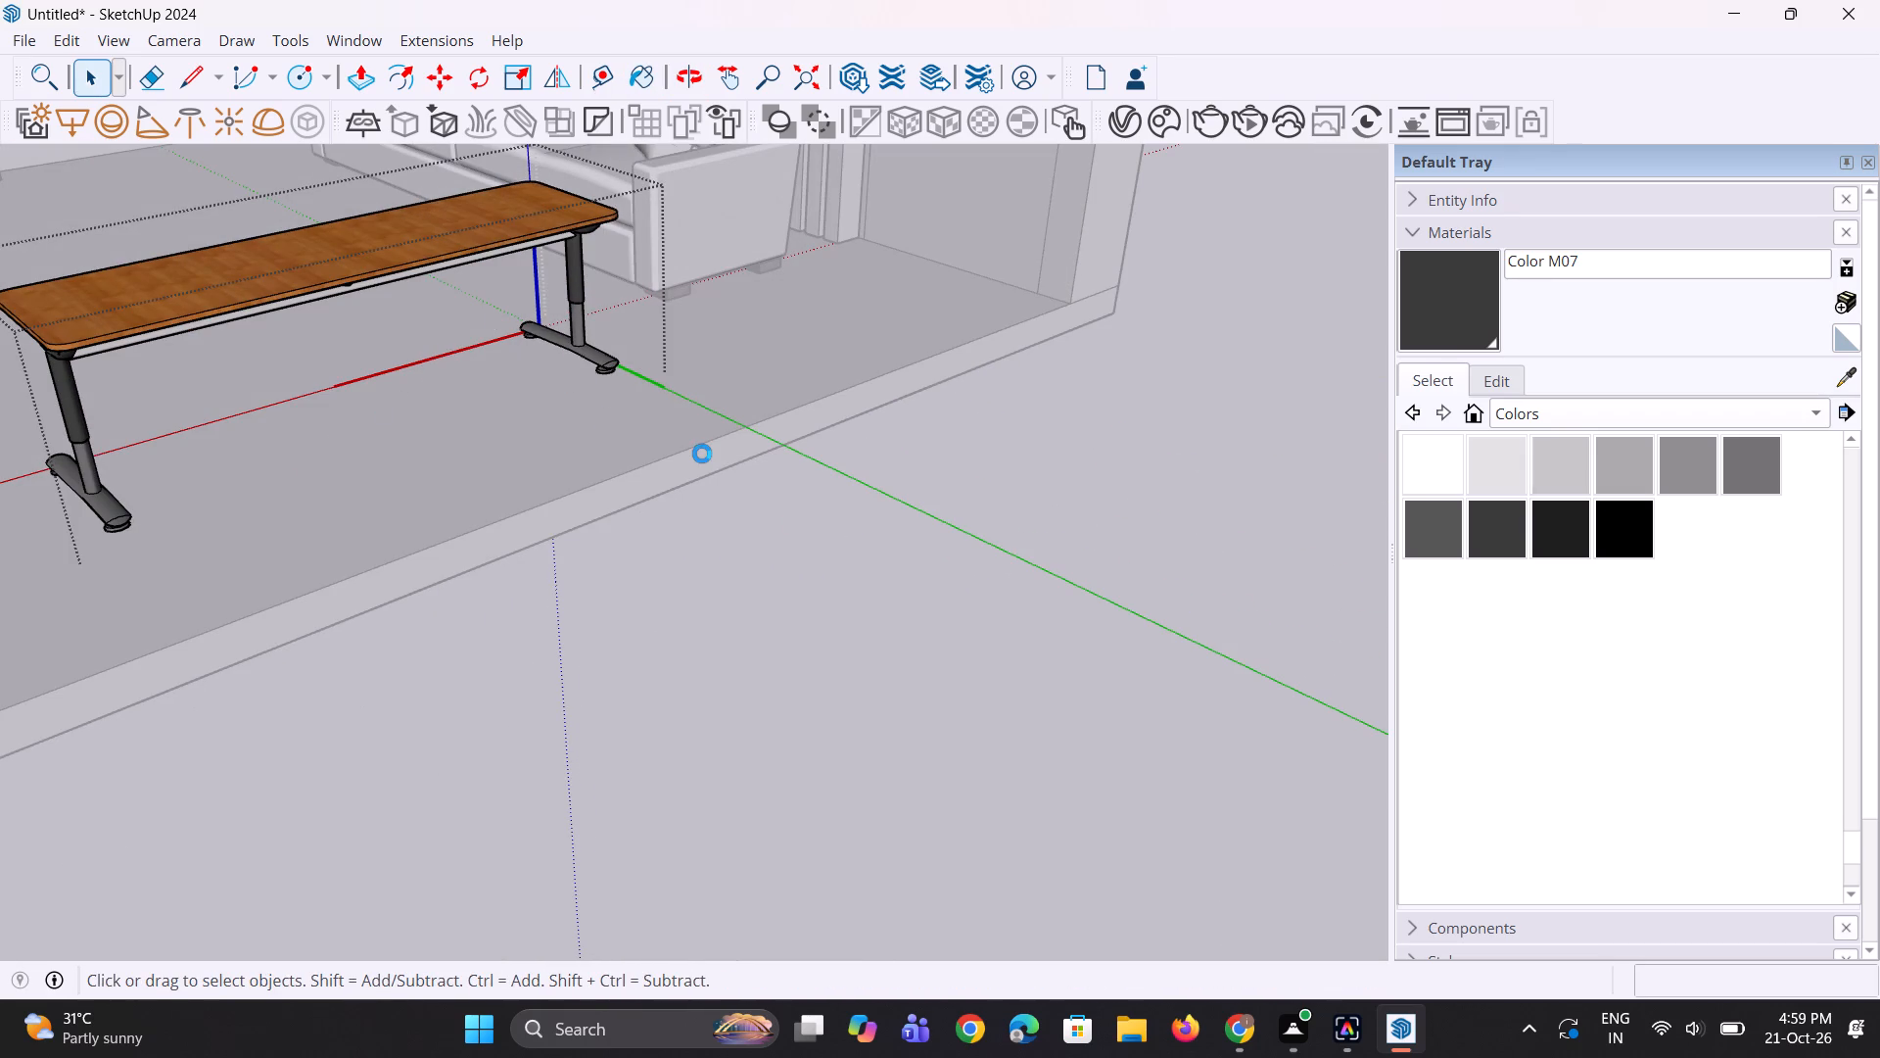
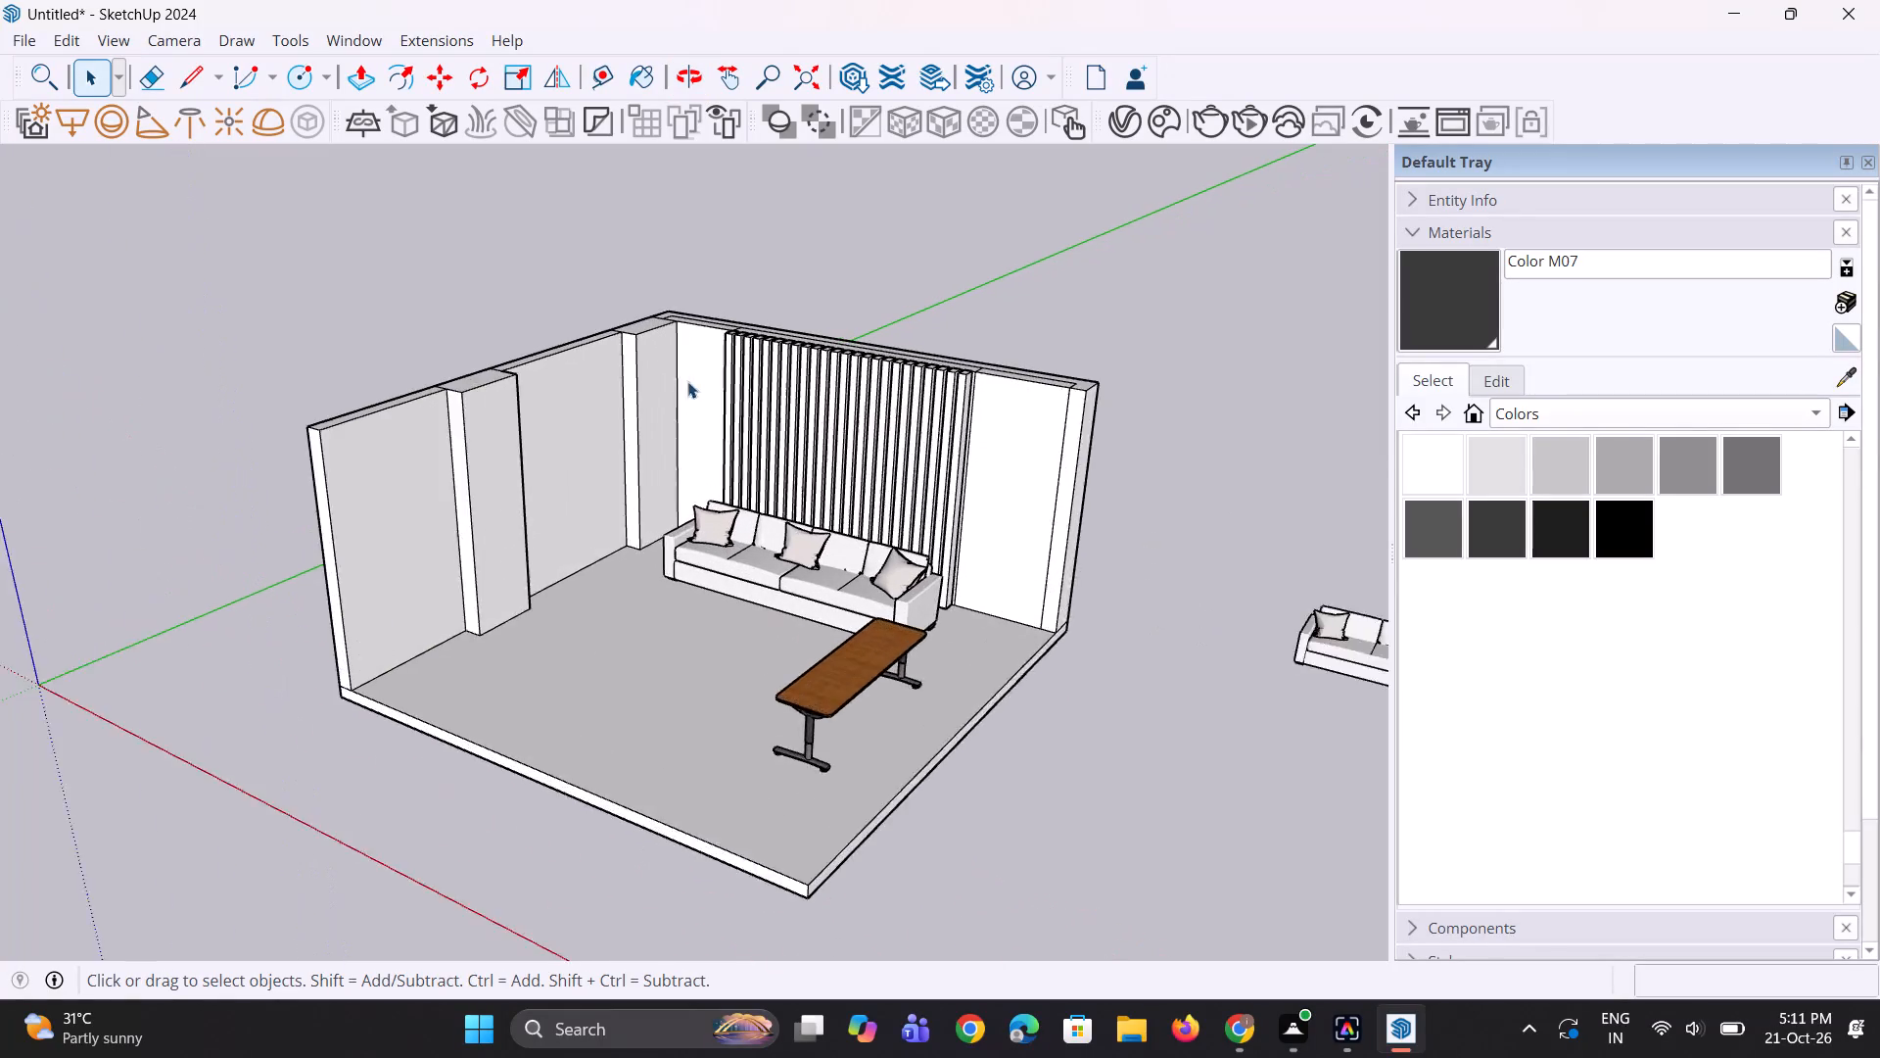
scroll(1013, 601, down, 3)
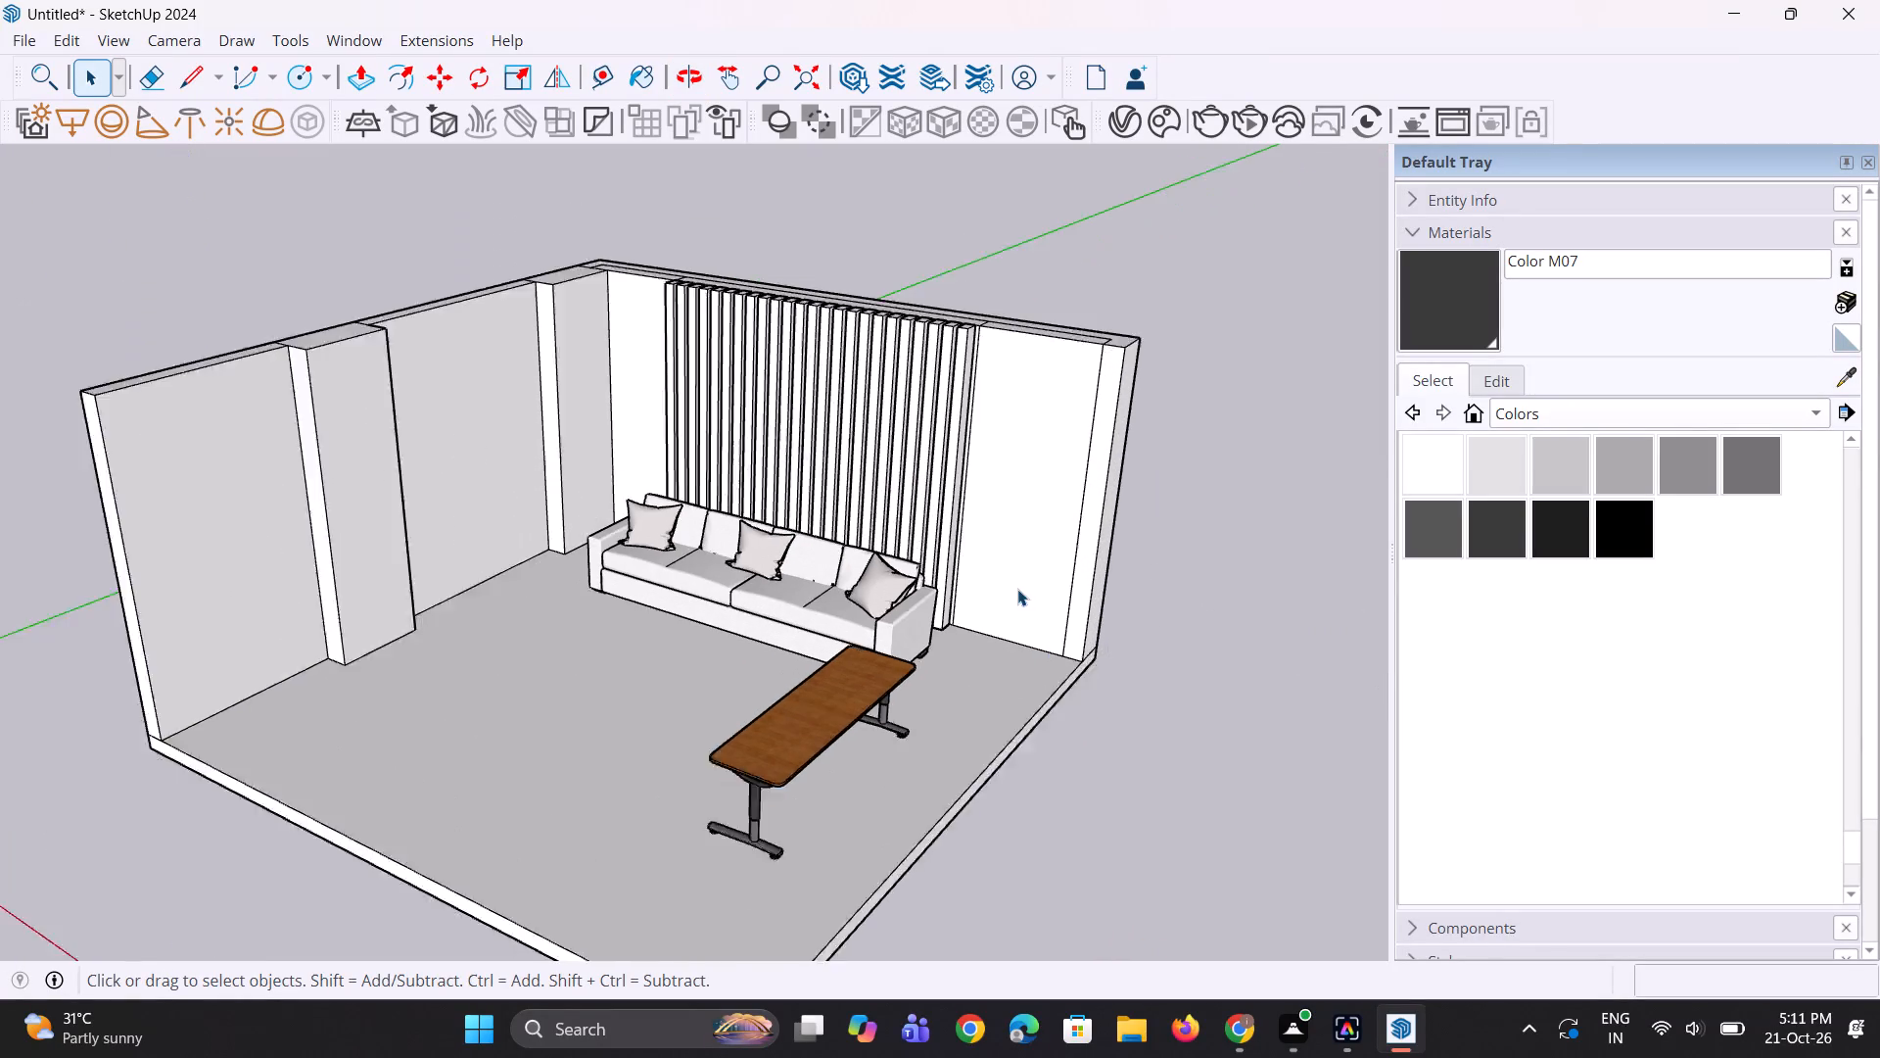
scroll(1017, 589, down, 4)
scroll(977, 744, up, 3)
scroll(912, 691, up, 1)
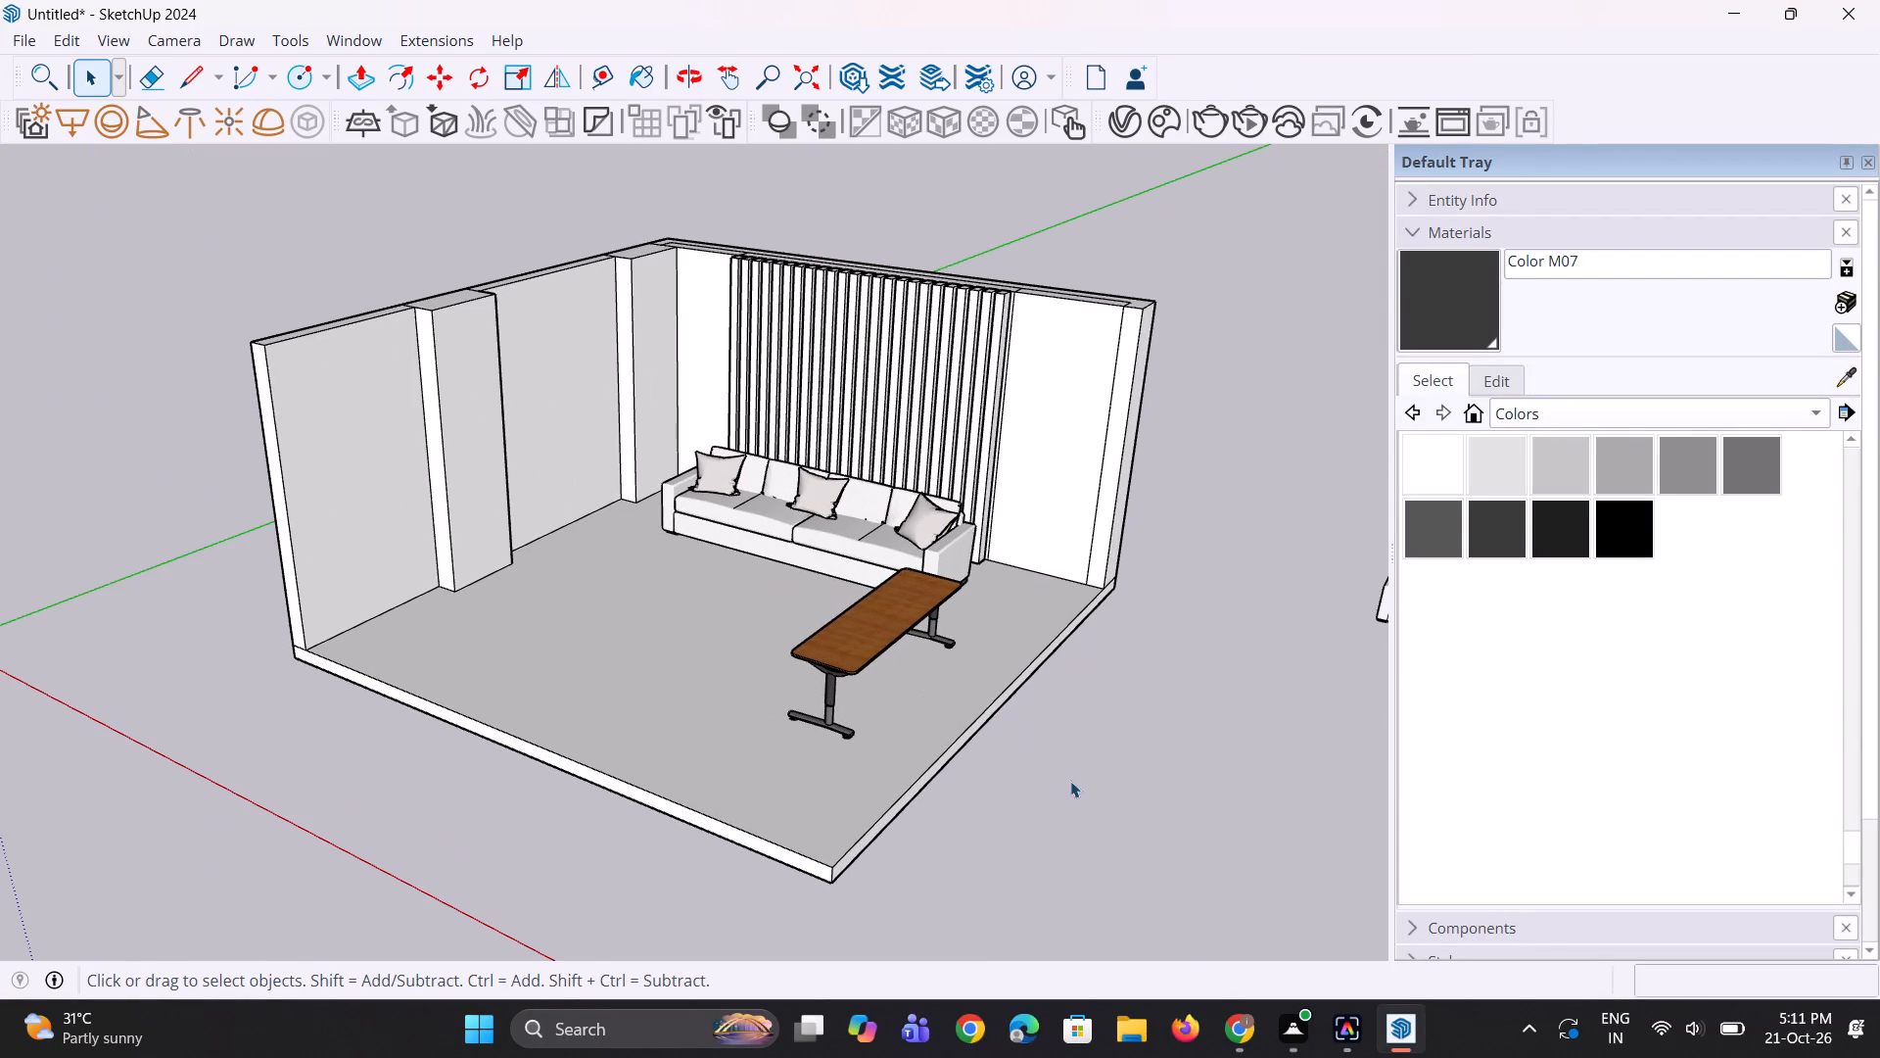
Switch to 3D Warehouse in Chrome and search its models for "chairs".
click(1245, 1051)
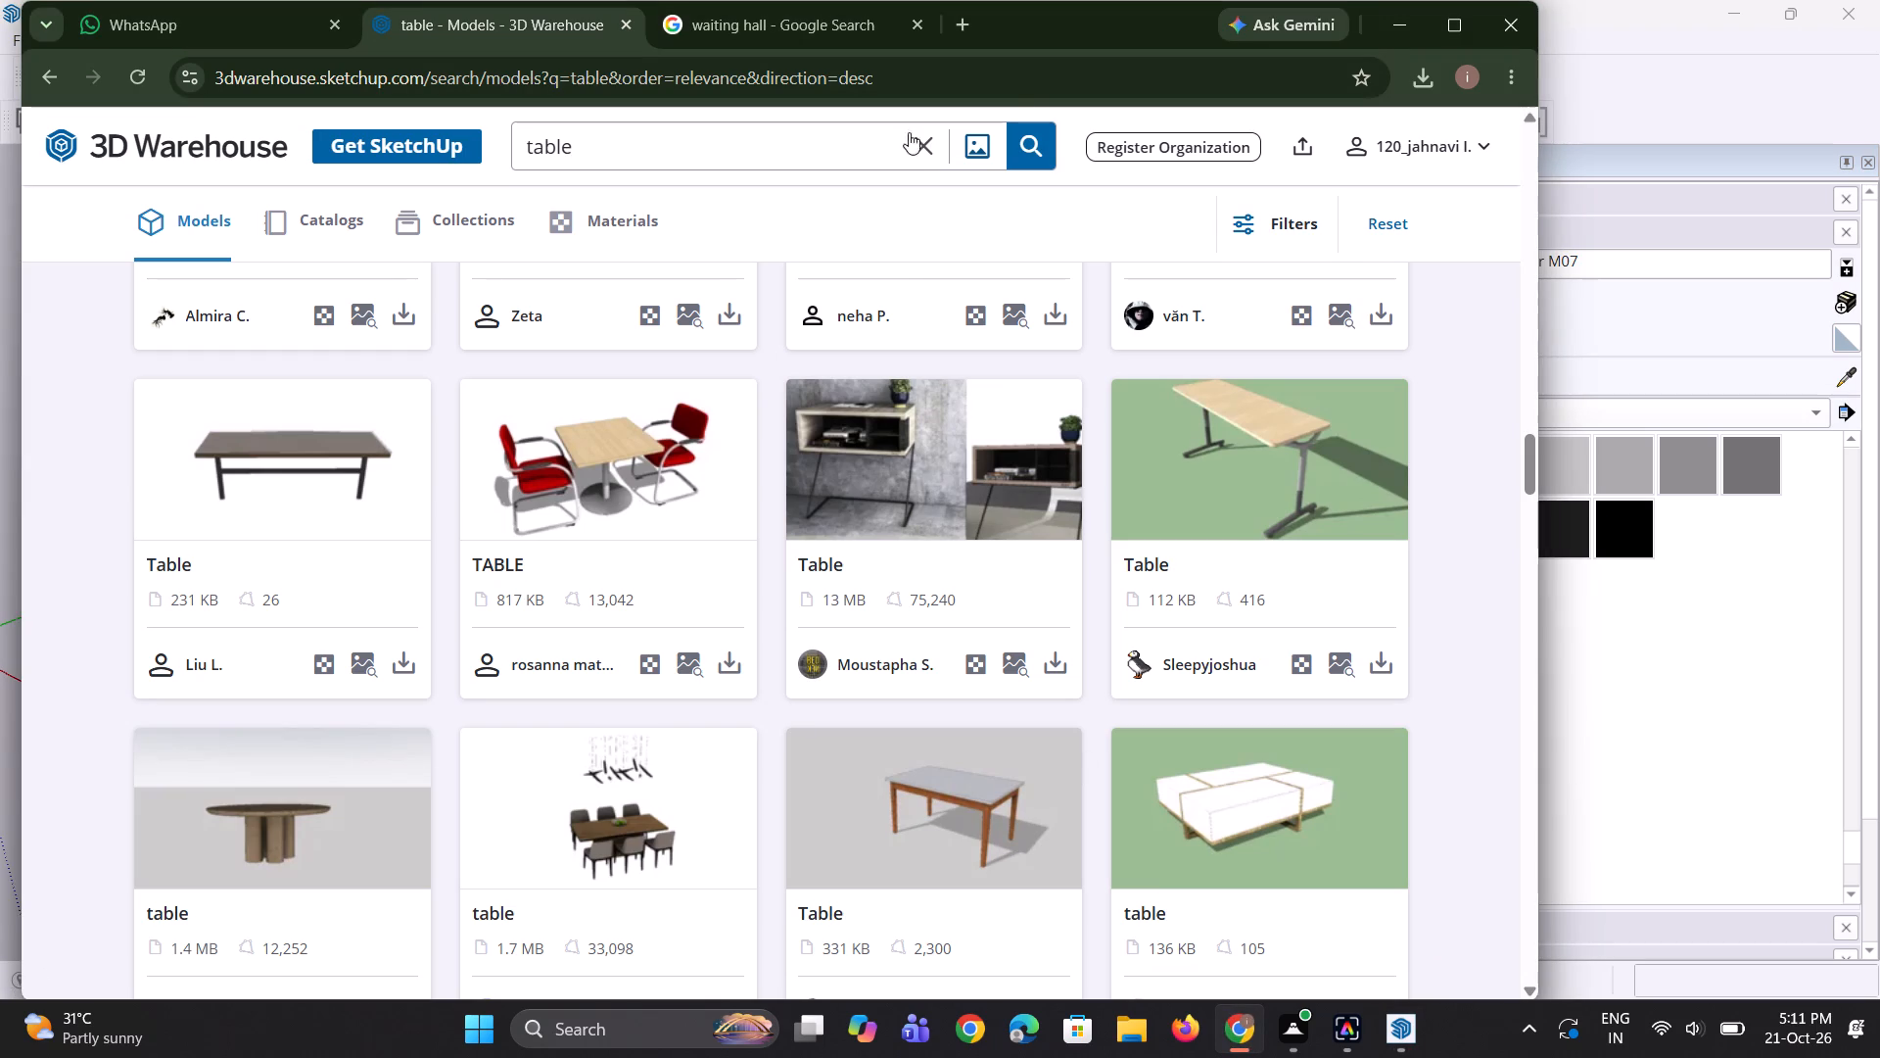
click(917, 149)
text(chairs)
key(Return)
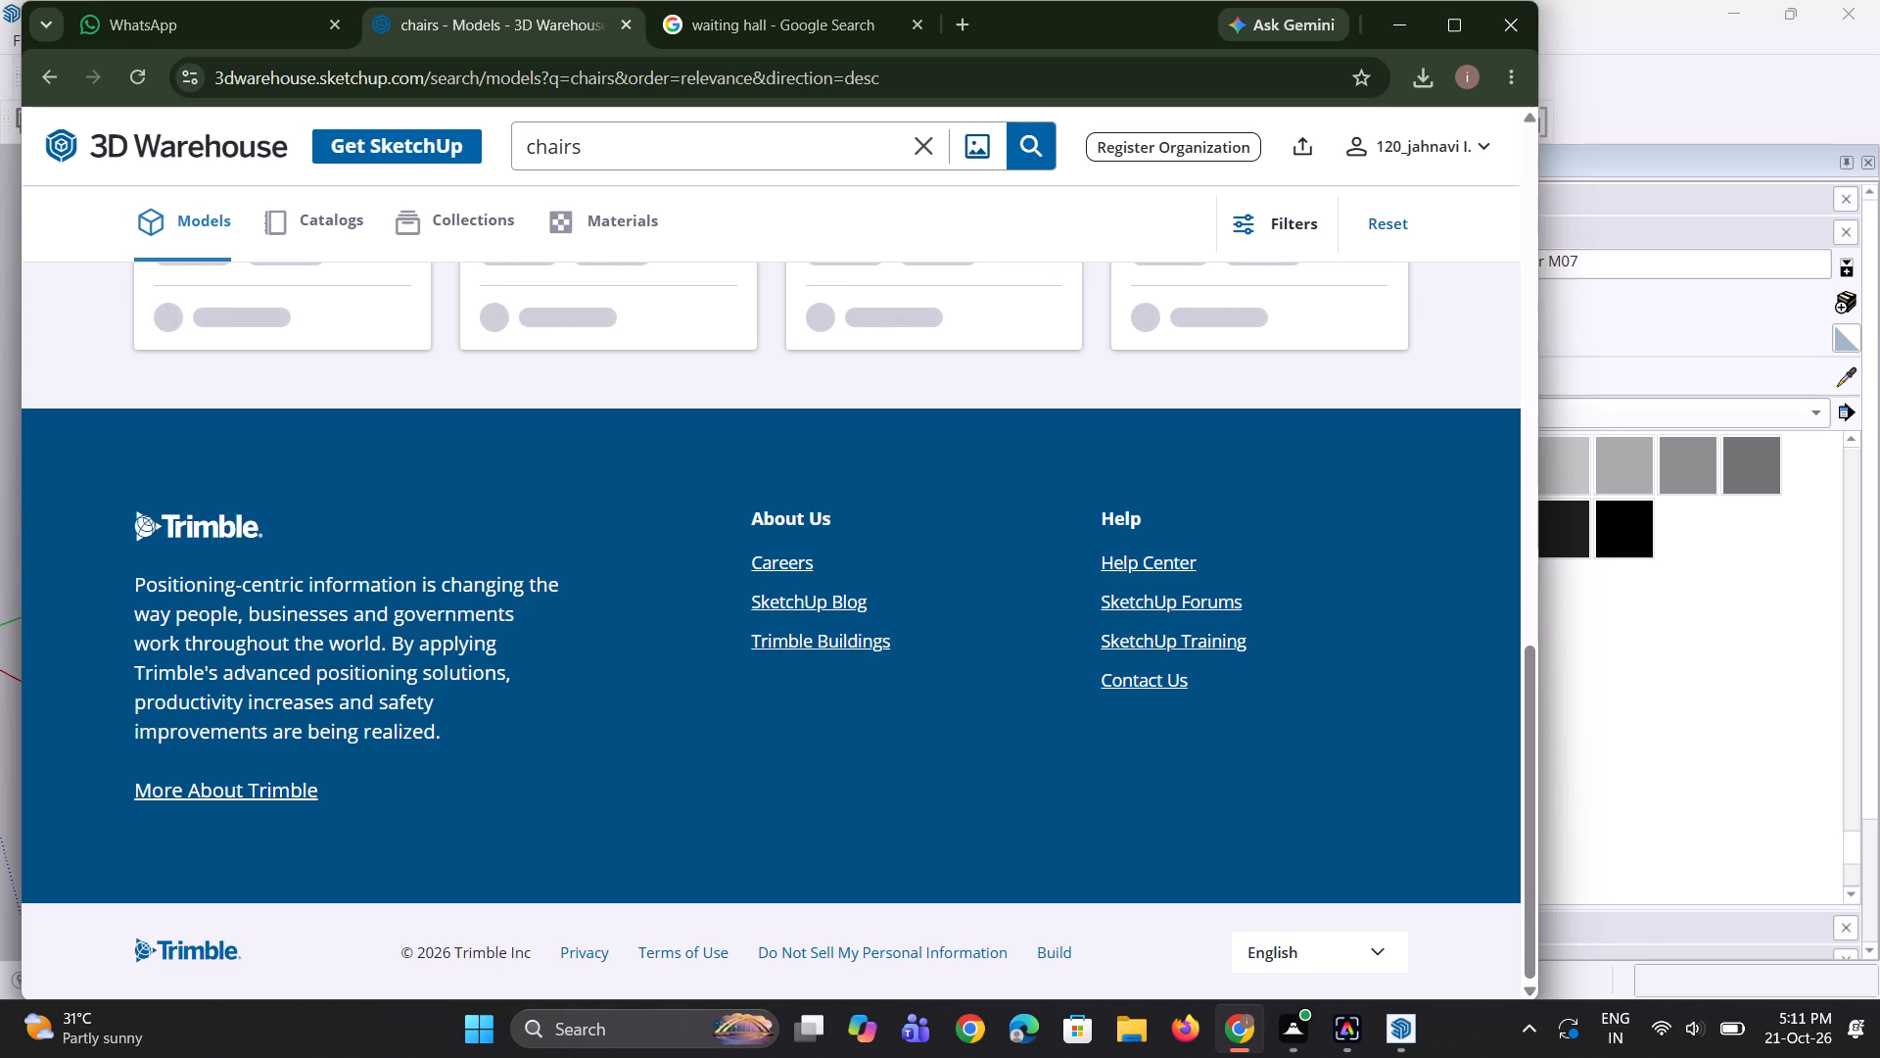
scroll(916, 150, up, 2)
scroll(830, 378, up, 3)
scroll(883, 475, up, 1)
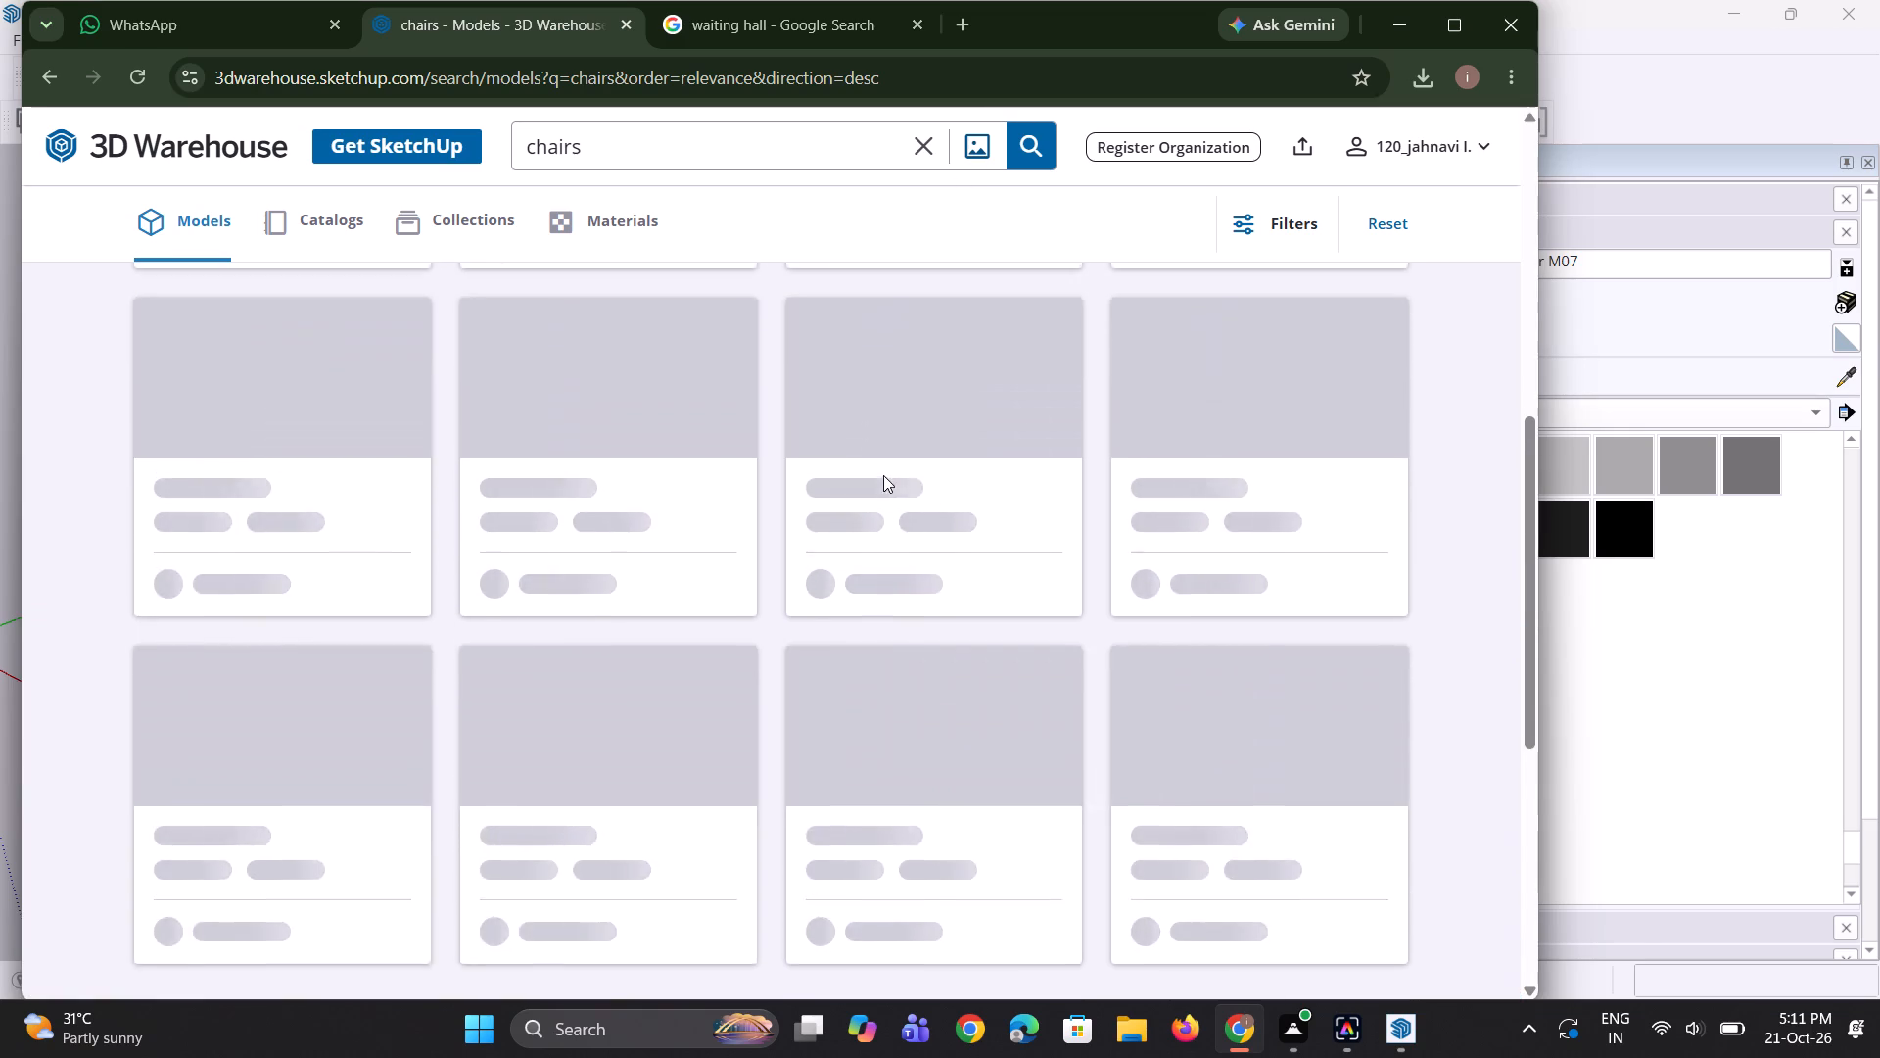
scroll(883, 475, up, 1)
scroll(973, 536, up, 8)
scroll(1078, 533, up, 2)
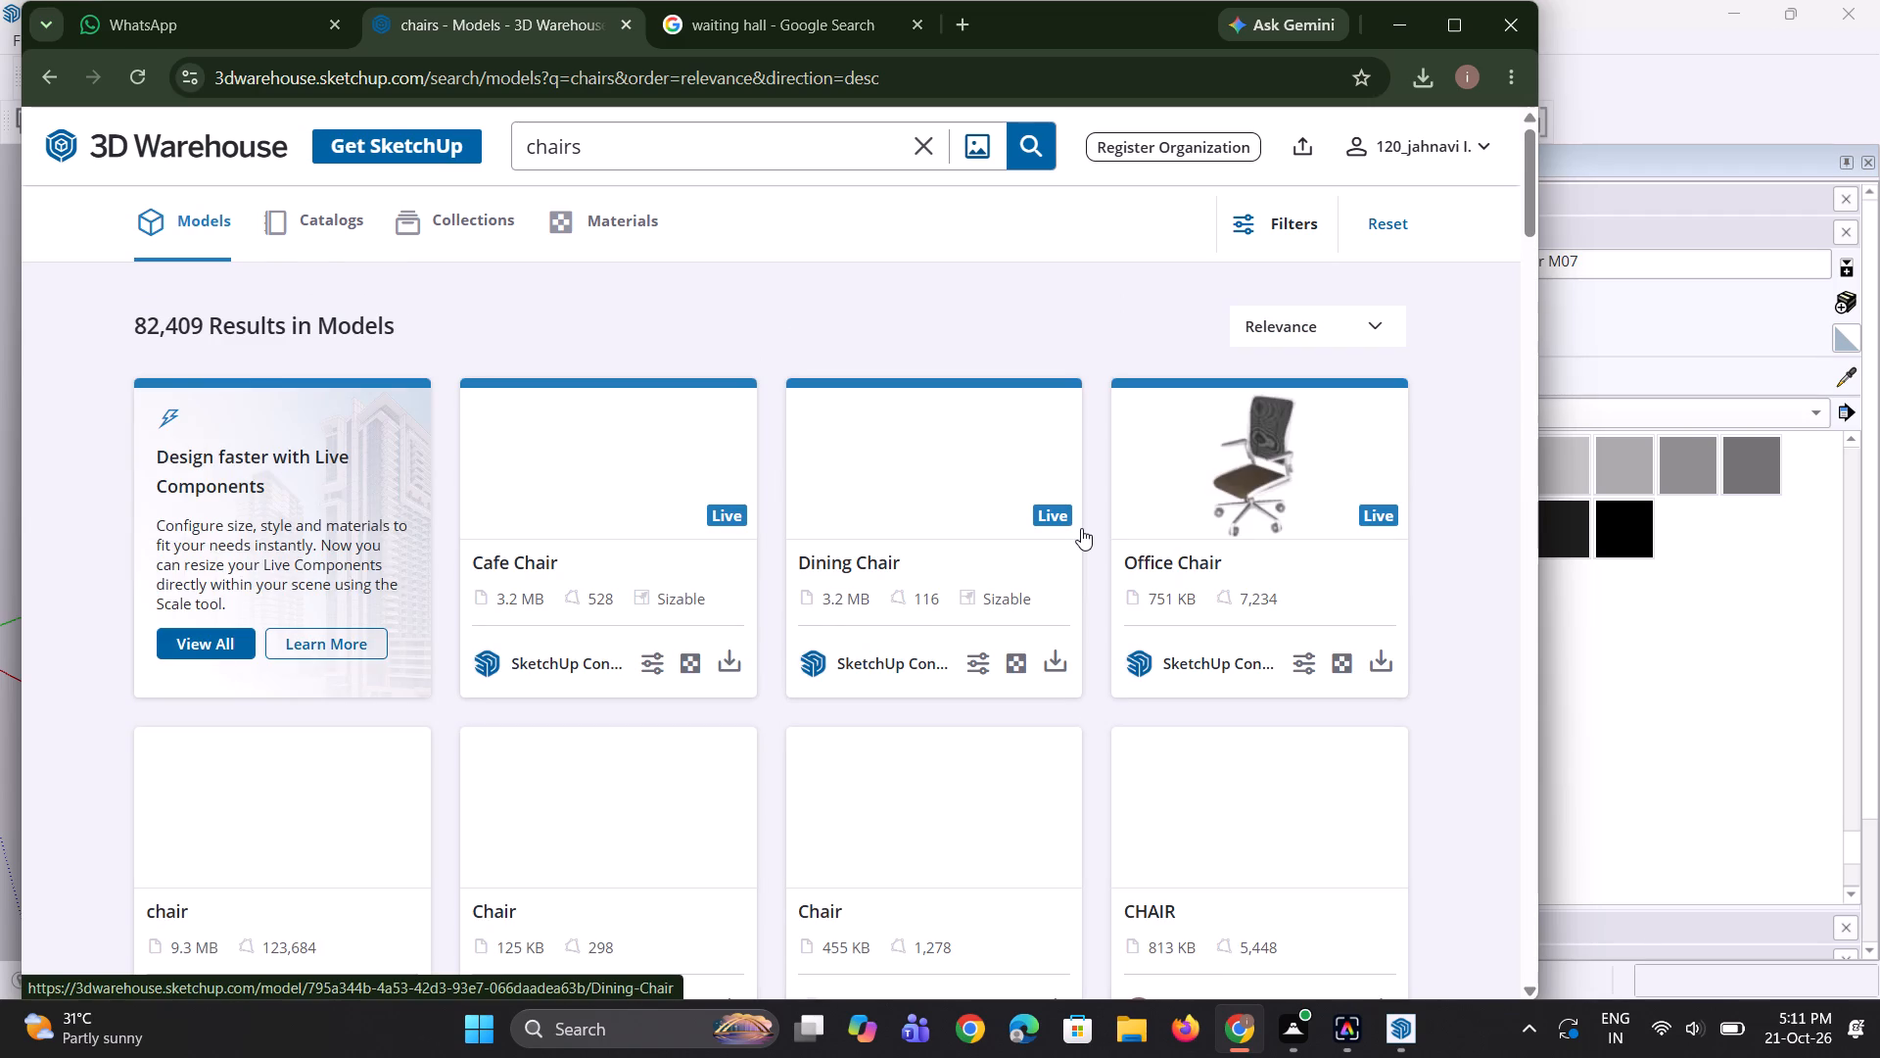
Browse the chair models and download the 2.6 MB KURVE armchair with a dark wooden frame and cream cushions.
scroll(1037, 593, down, 1)
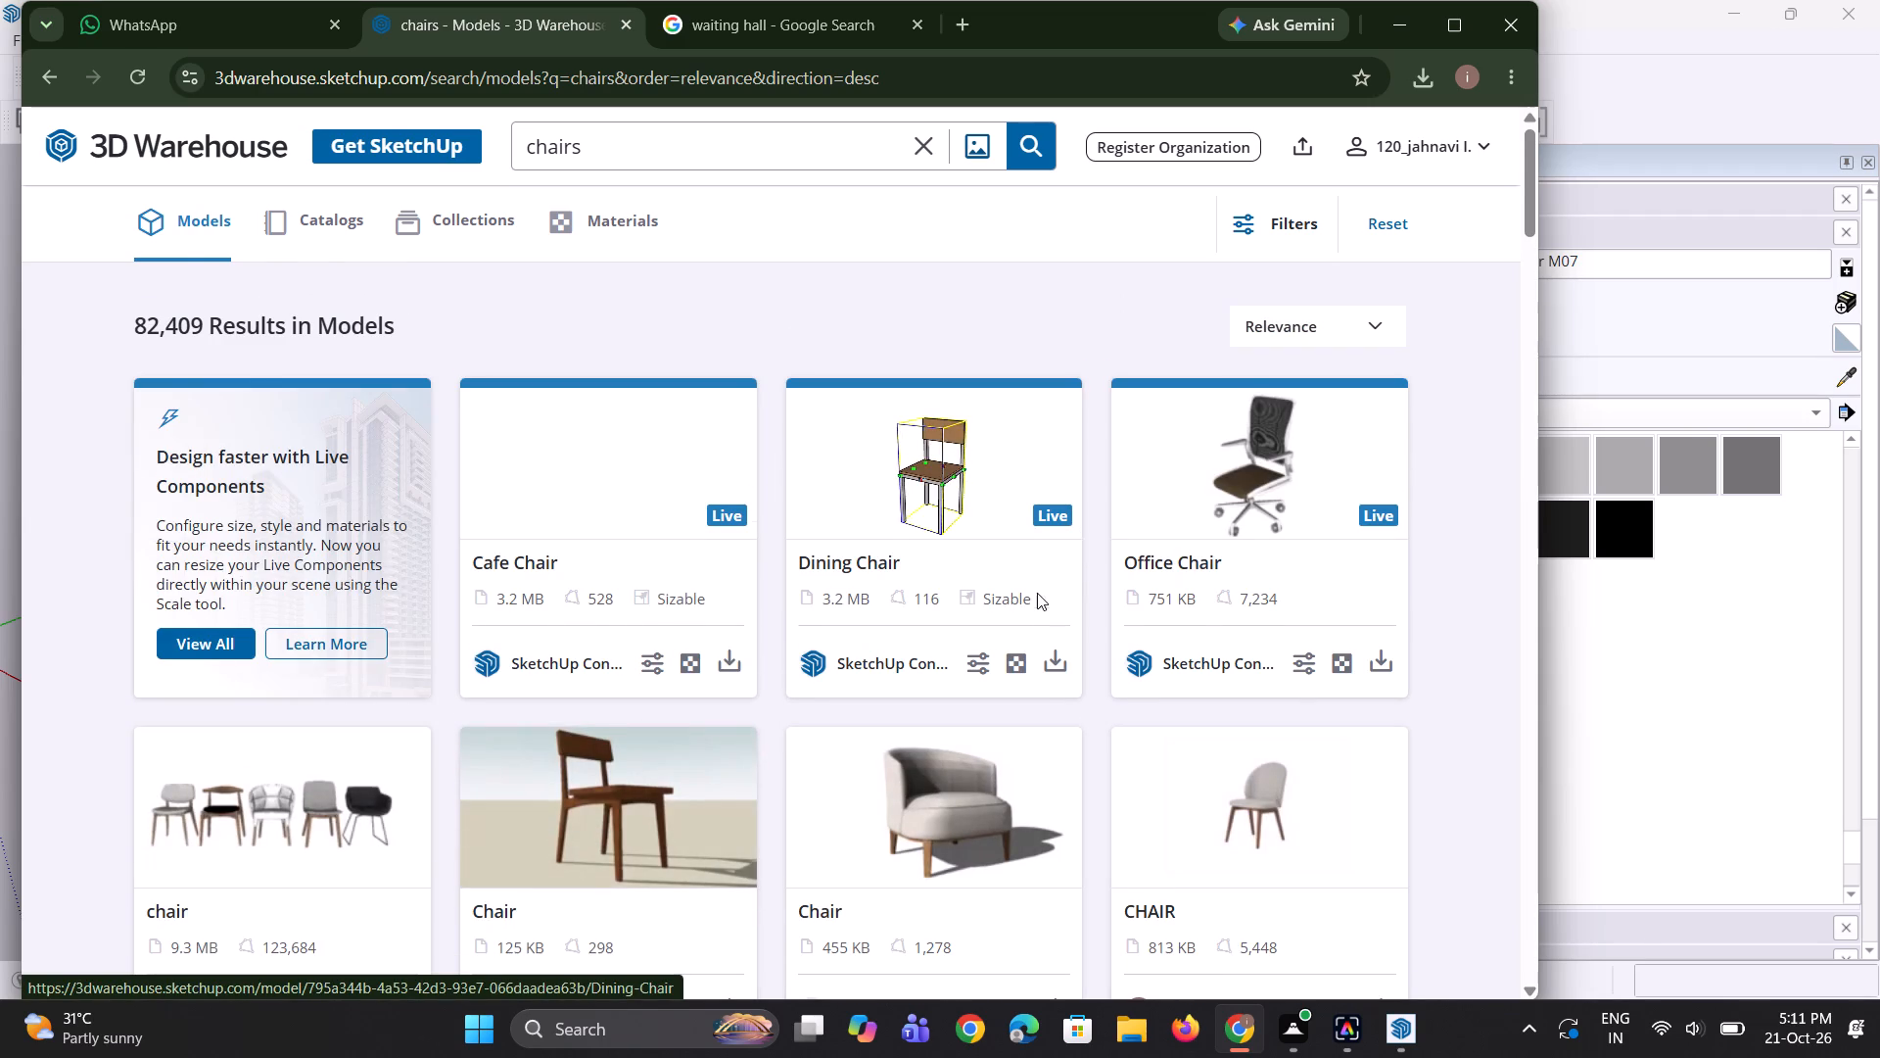
scroll(1037, 593, down, 5)
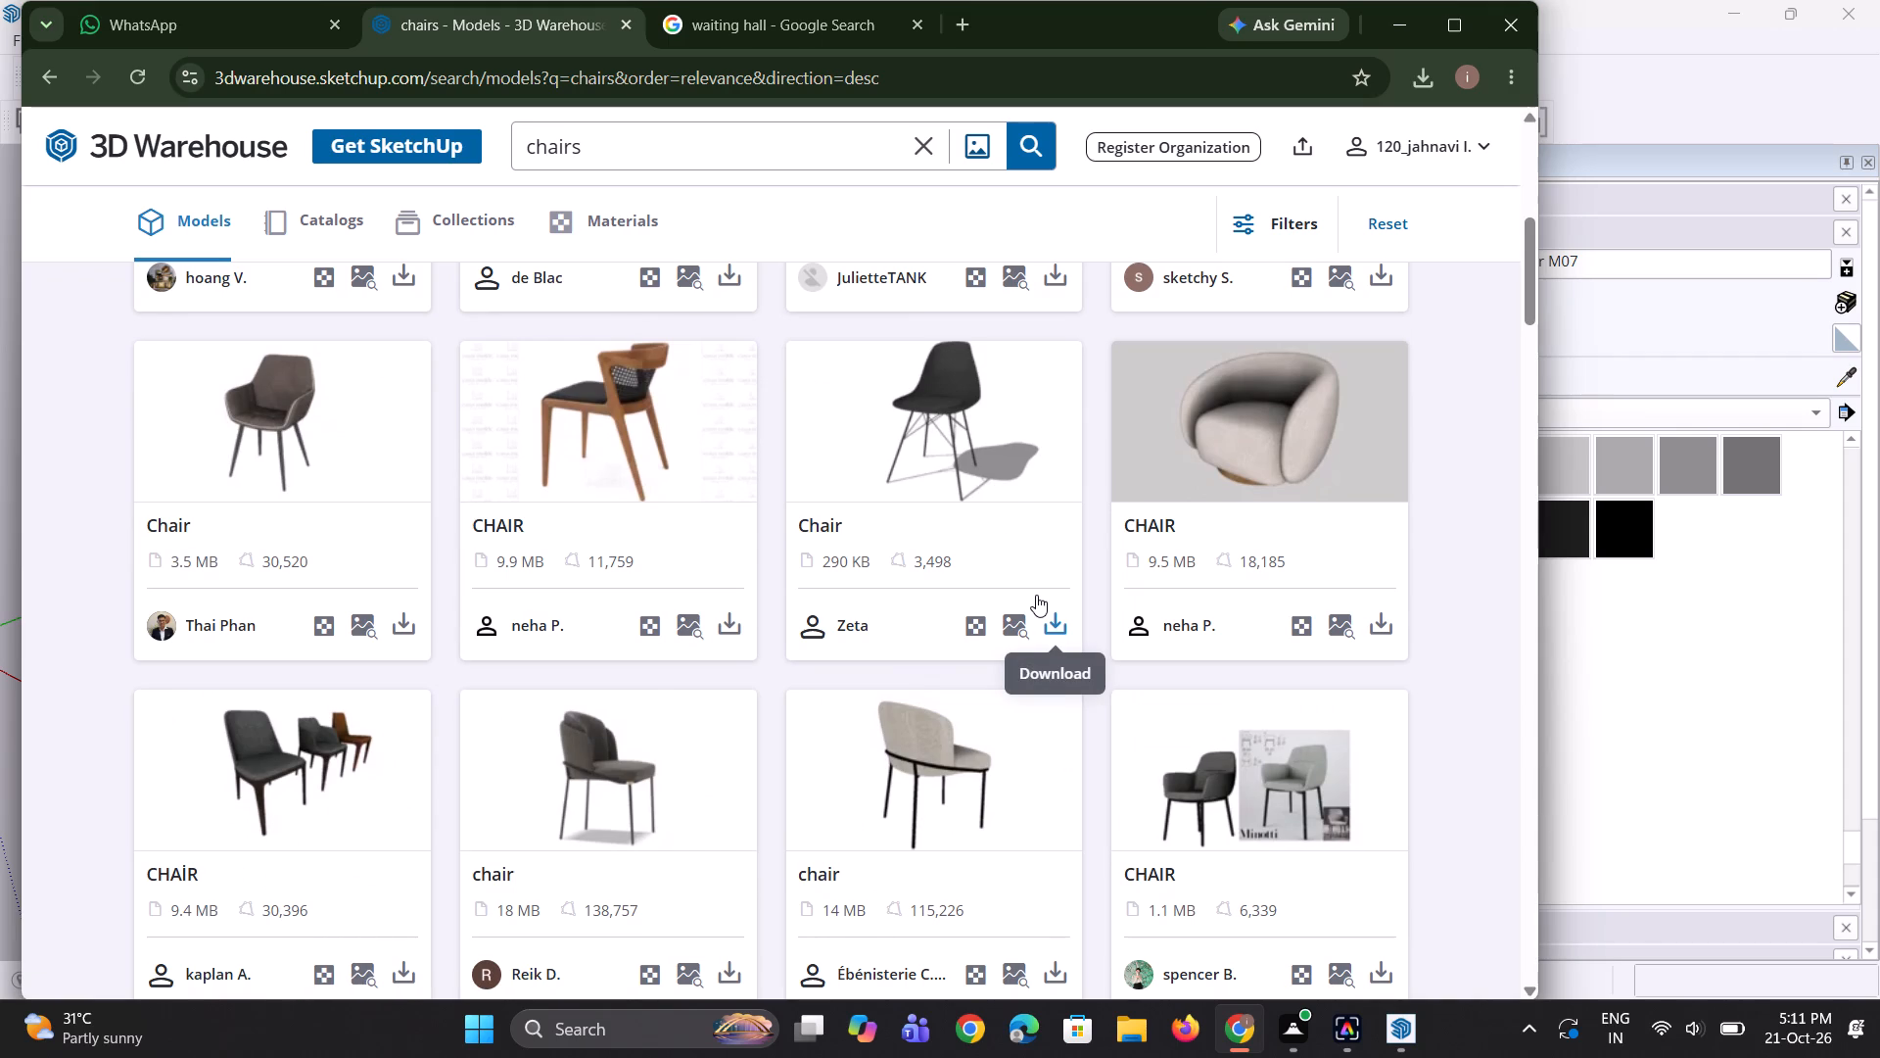
scroll(1036, 595, down, 3)
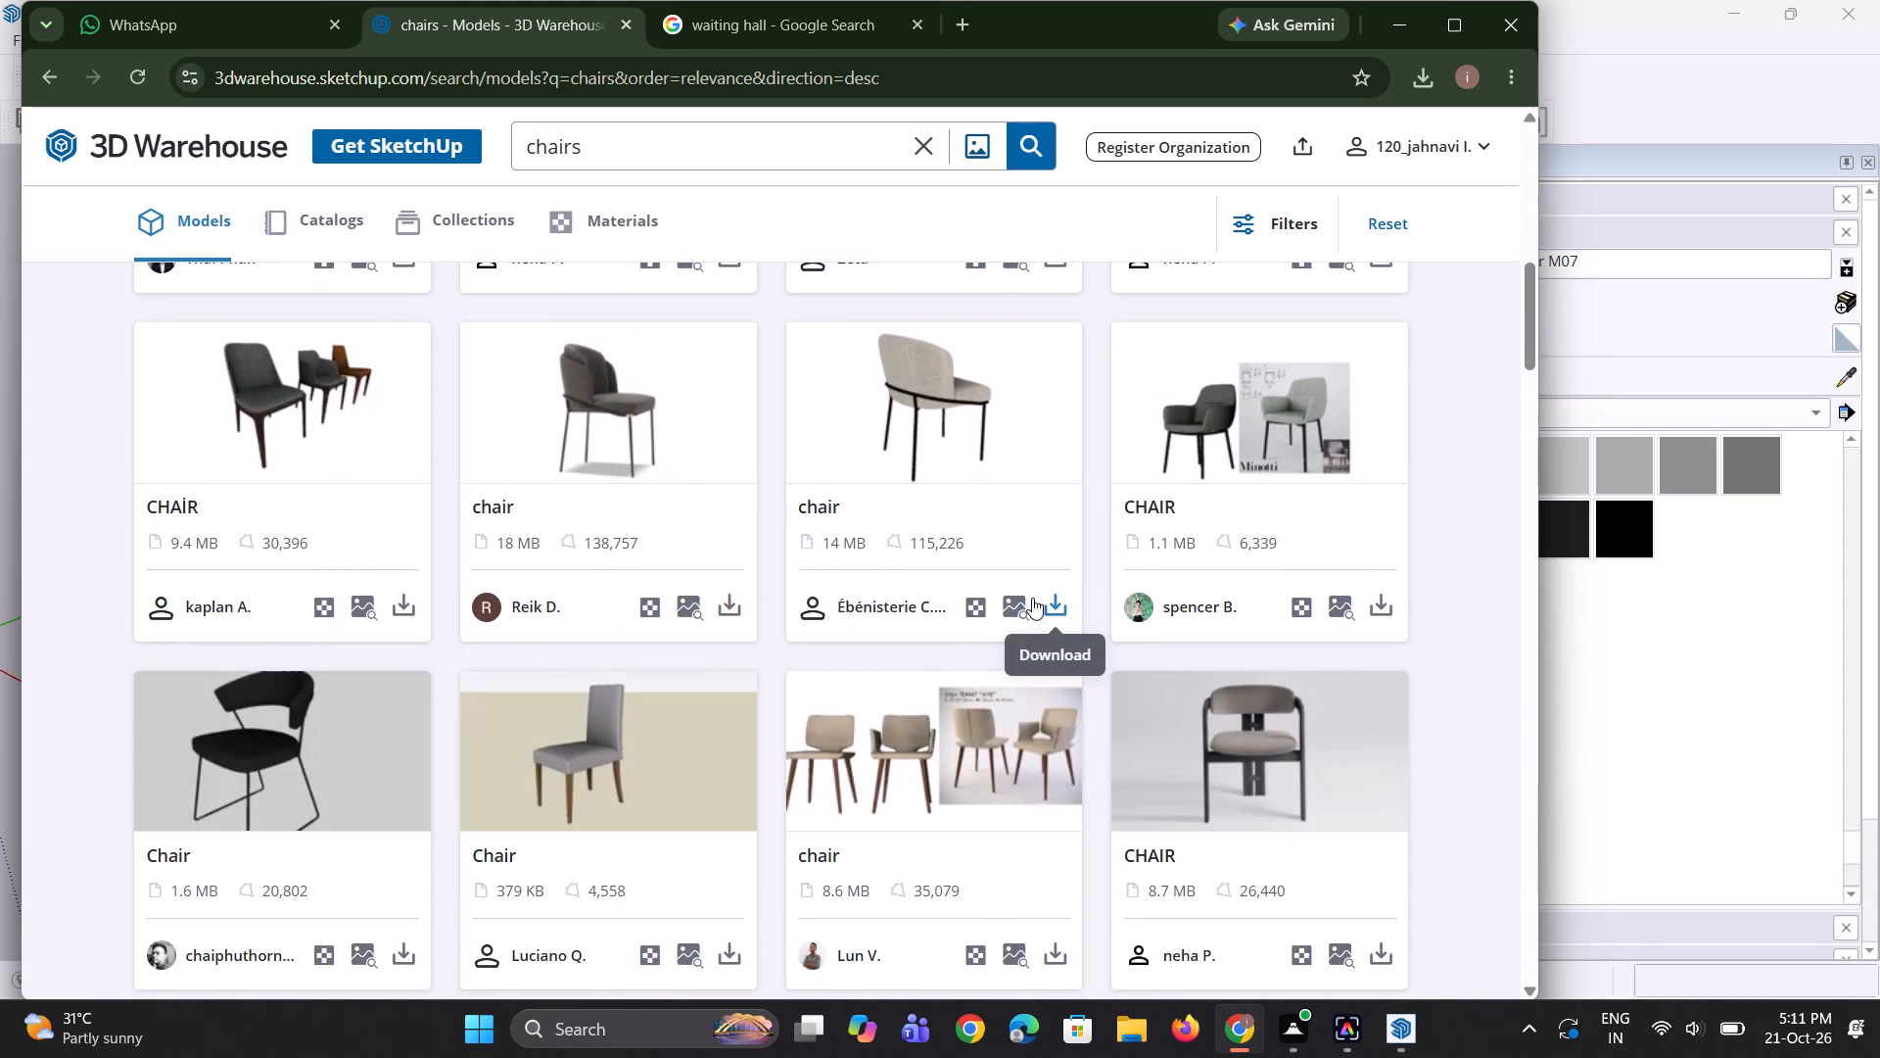
scroll(1013, 607, down, 8)
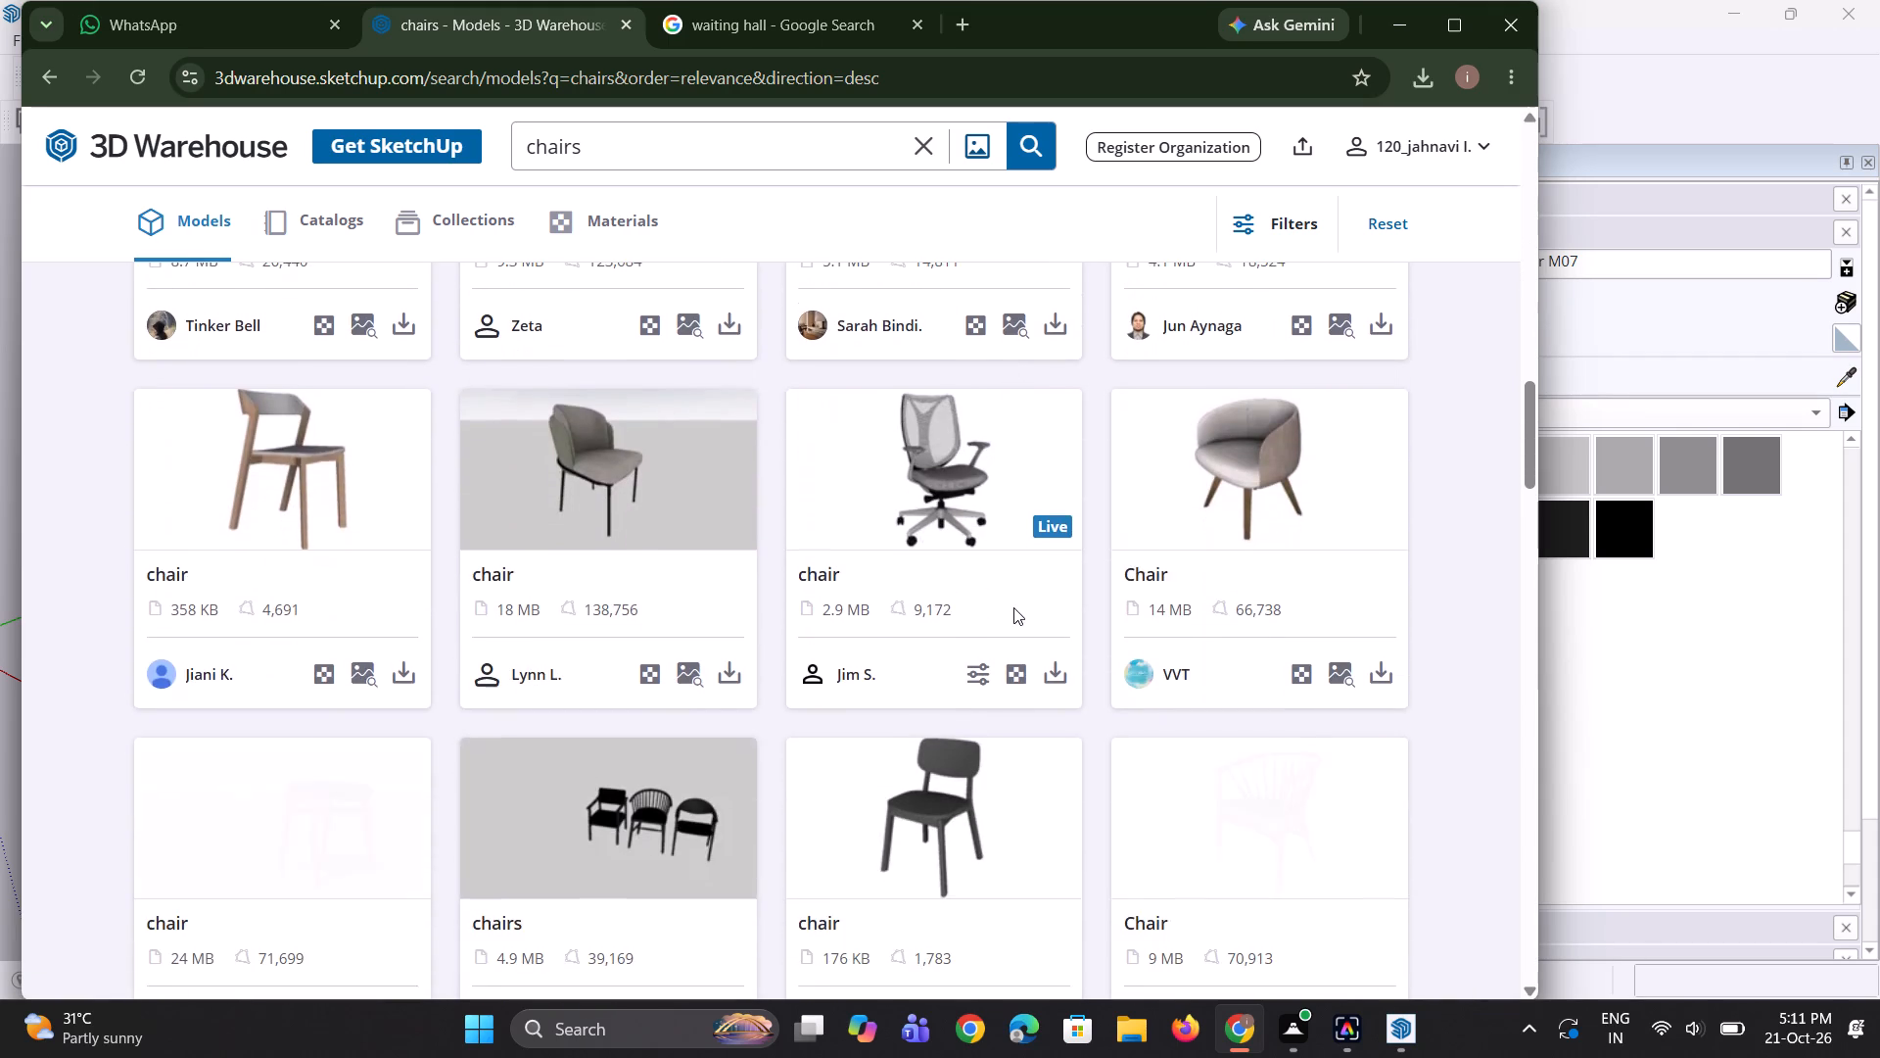
scroll(1013, 607, down, 1)
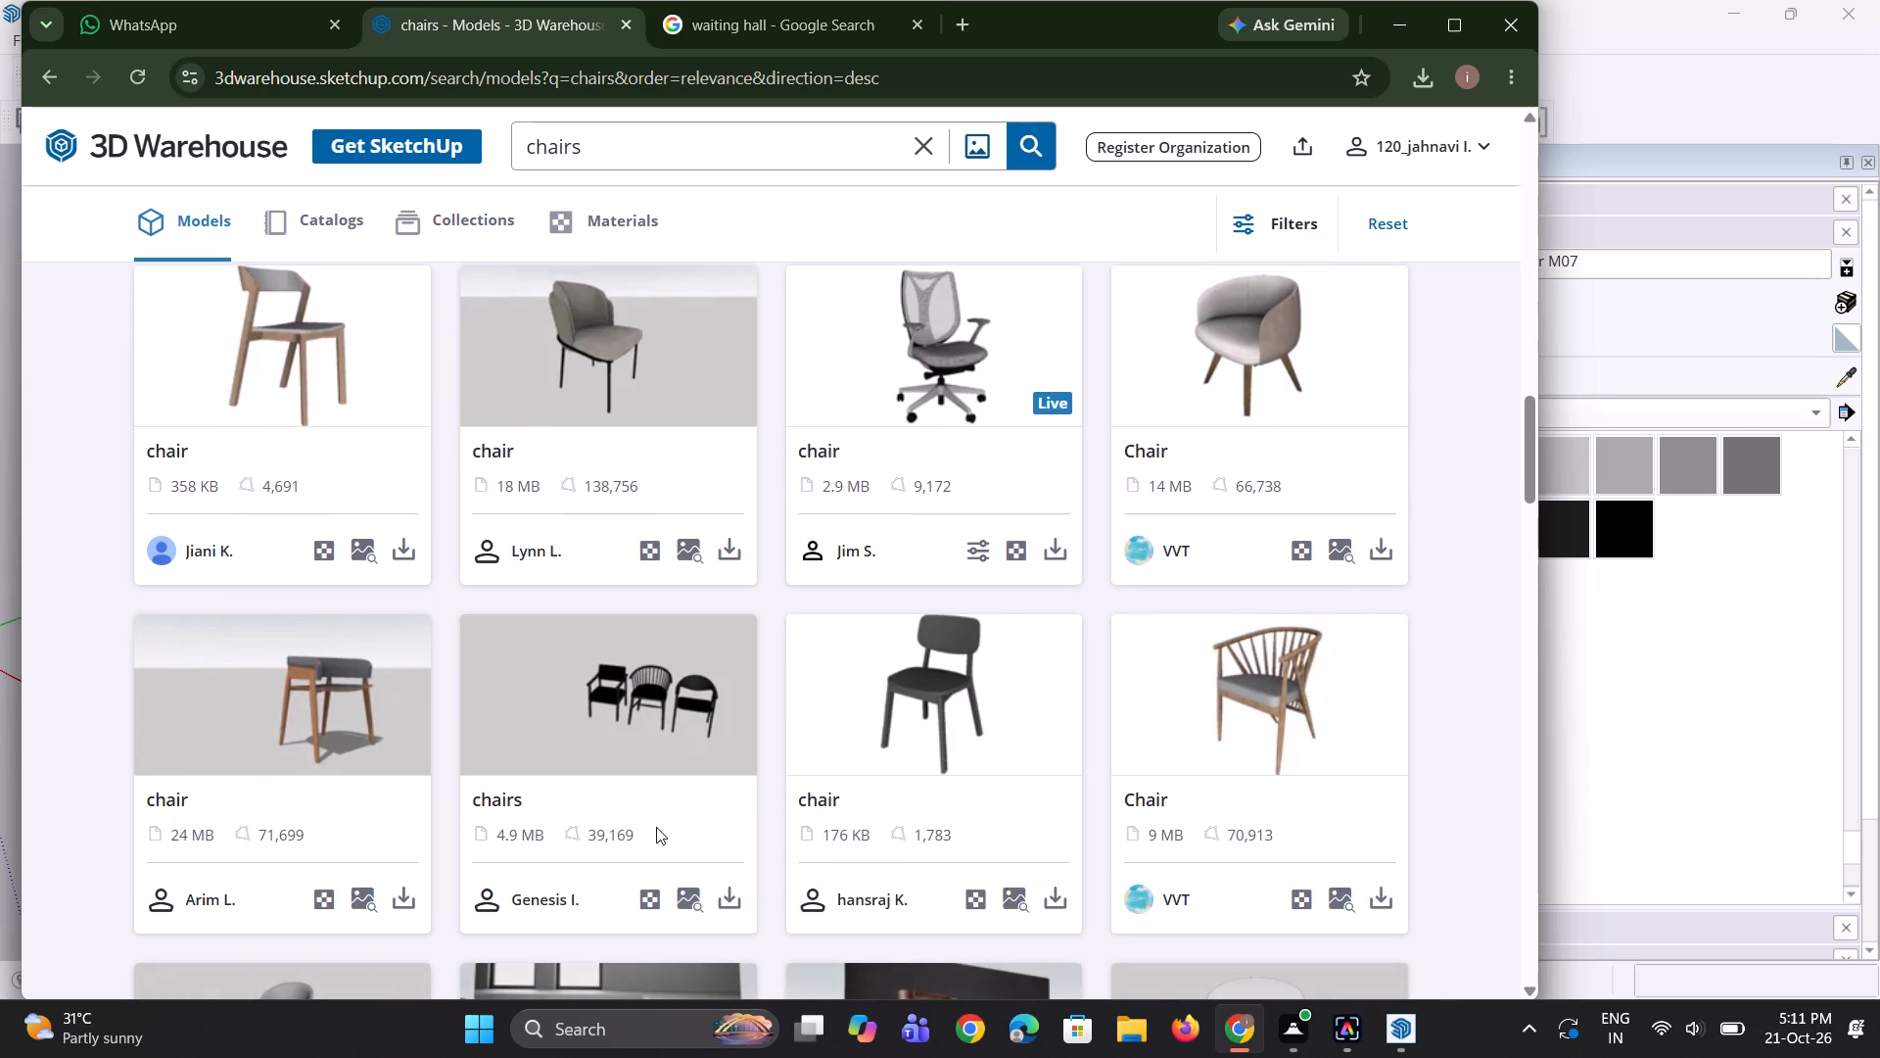
scroll(655, 738, down, 3)
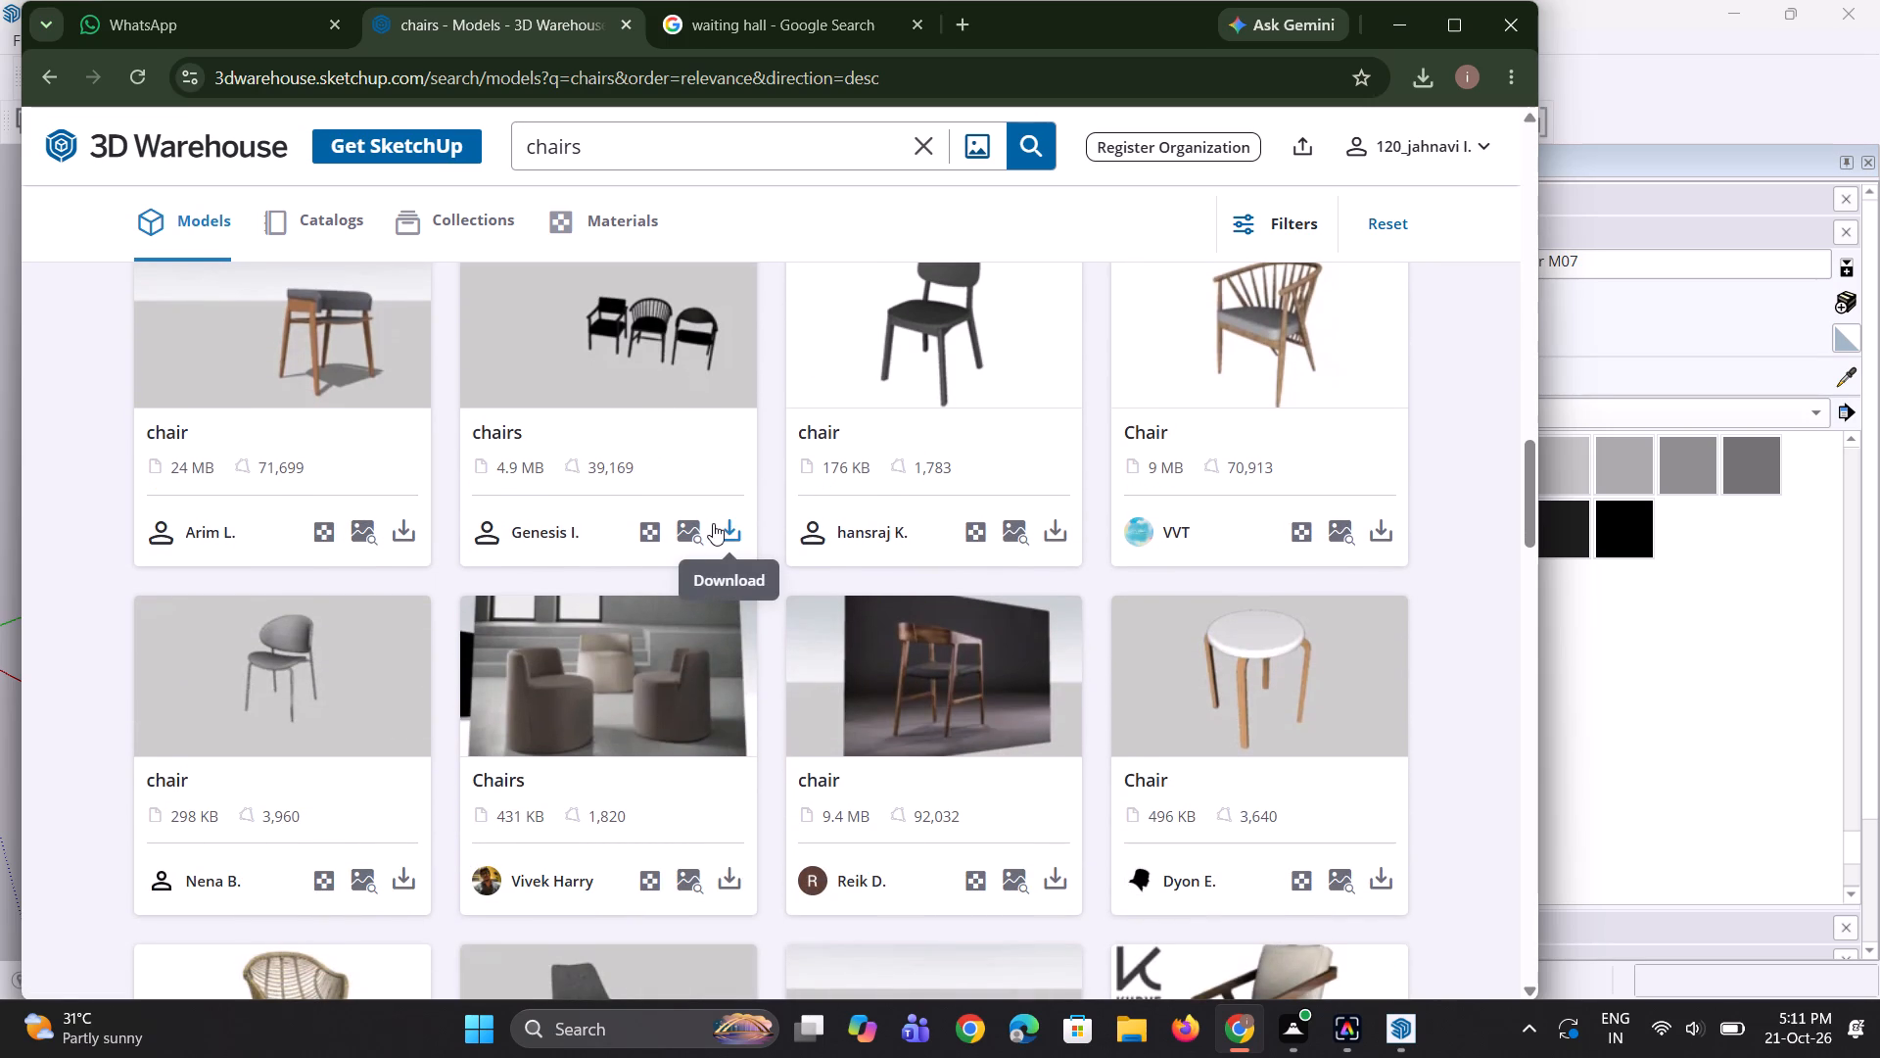
scroll(714, 522, down, 2)
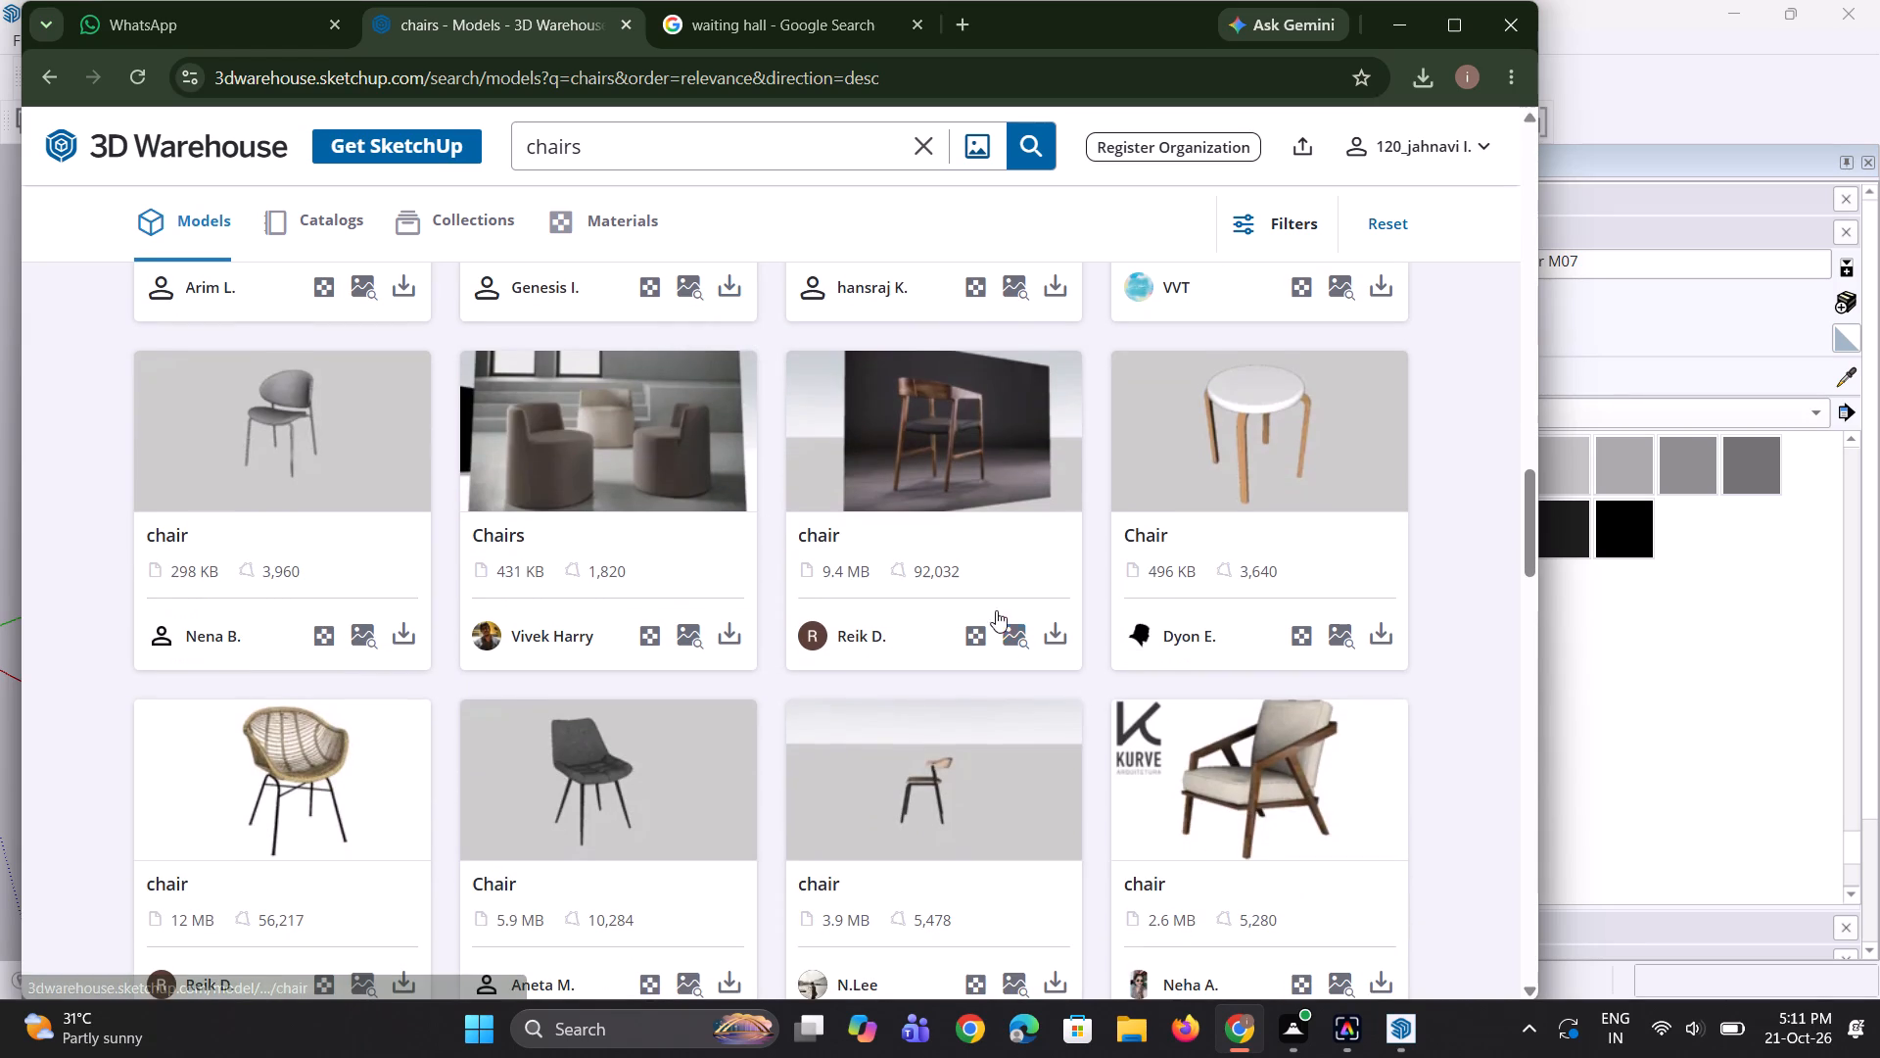
scroll(1093, 658, down, 1)
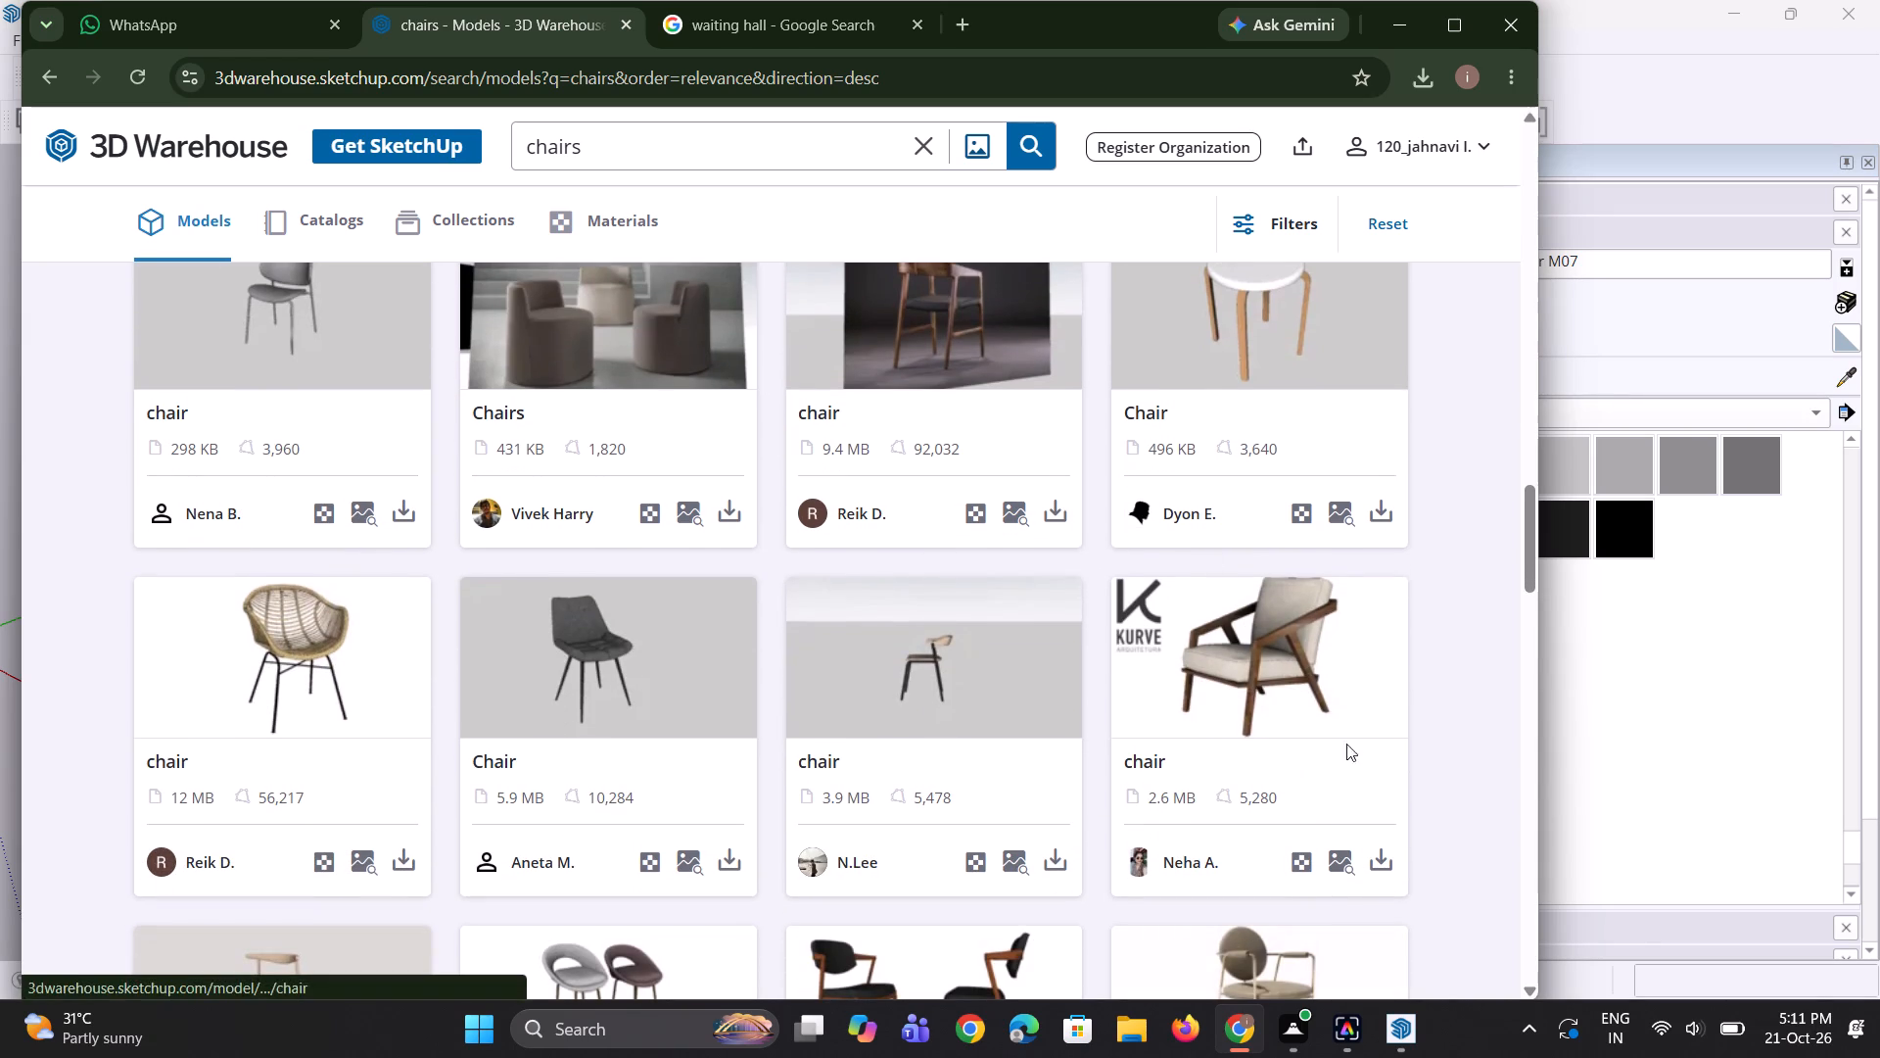
click(1363, 873)
click(1294, 671)
scroll(906, 646, down, 4)
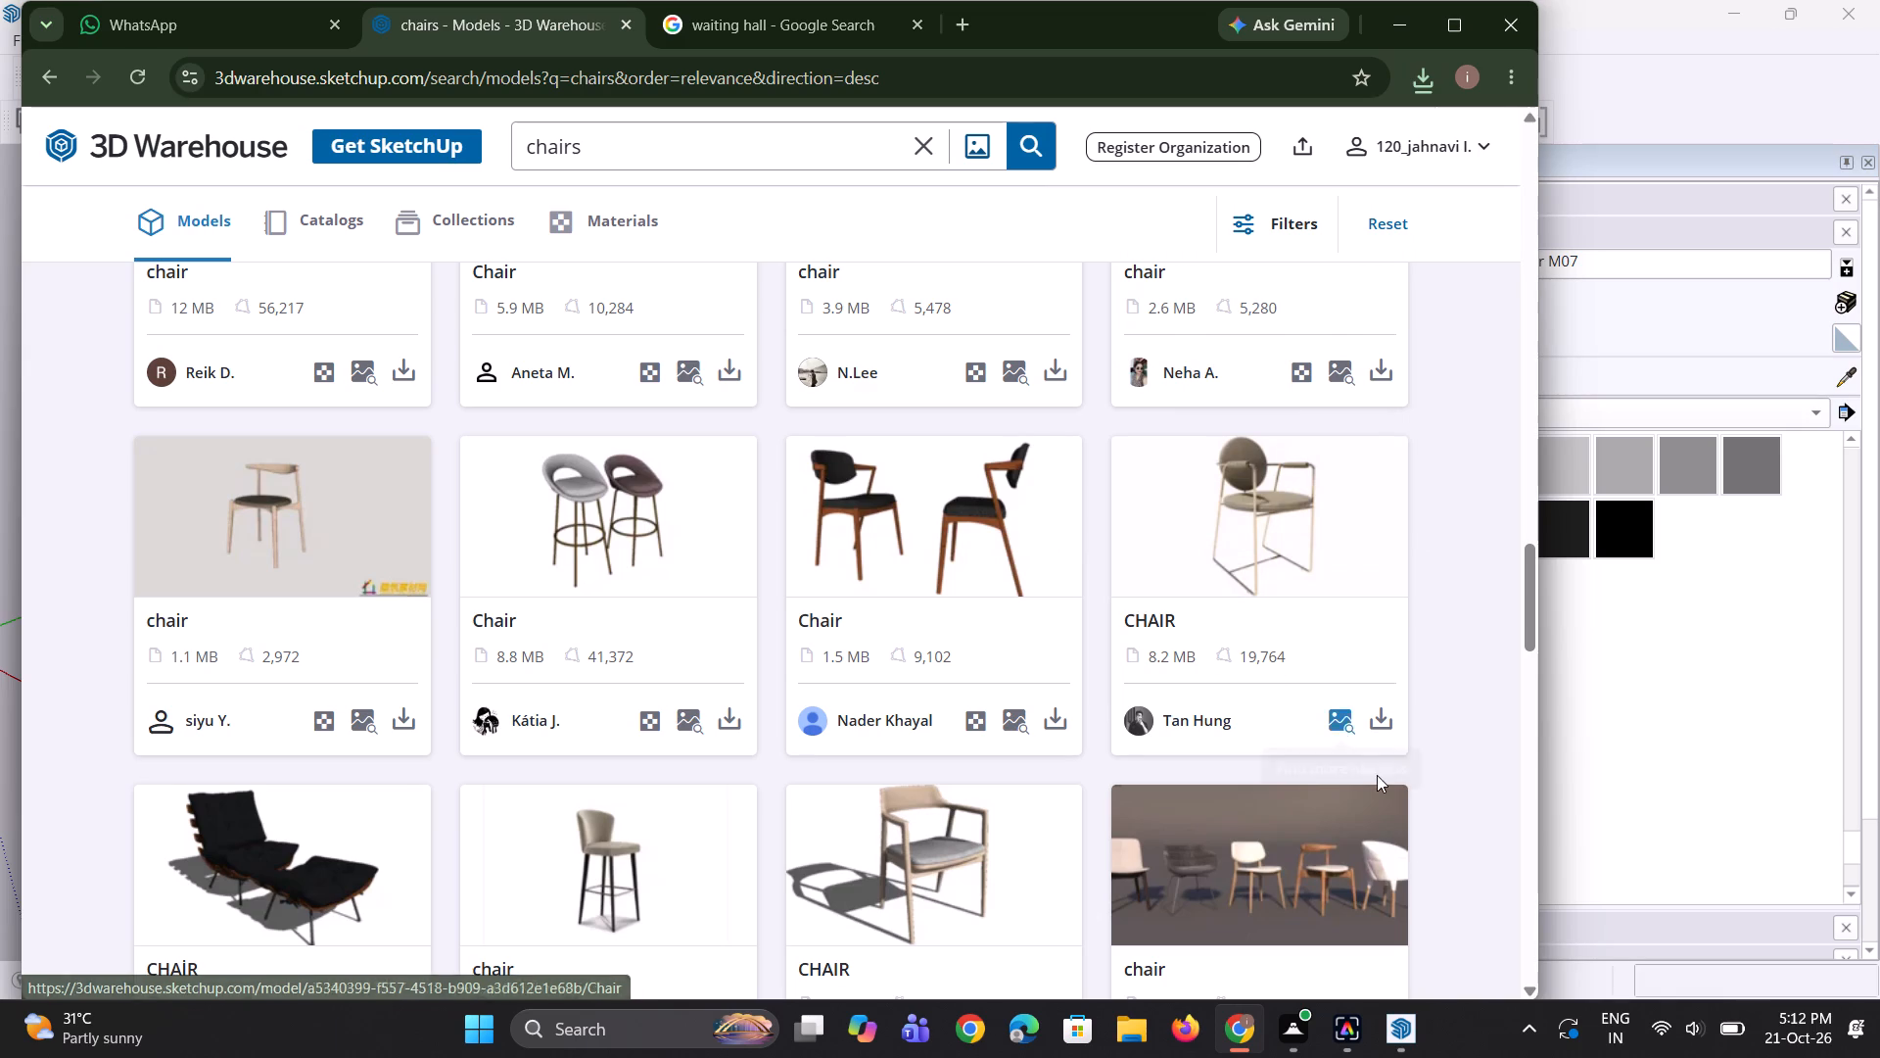
Return to SketchUp, import _poltrona_katakana from Downloads, and place the armchair on the floor near the columned wall beside the sofa.
click(1394, 1025)
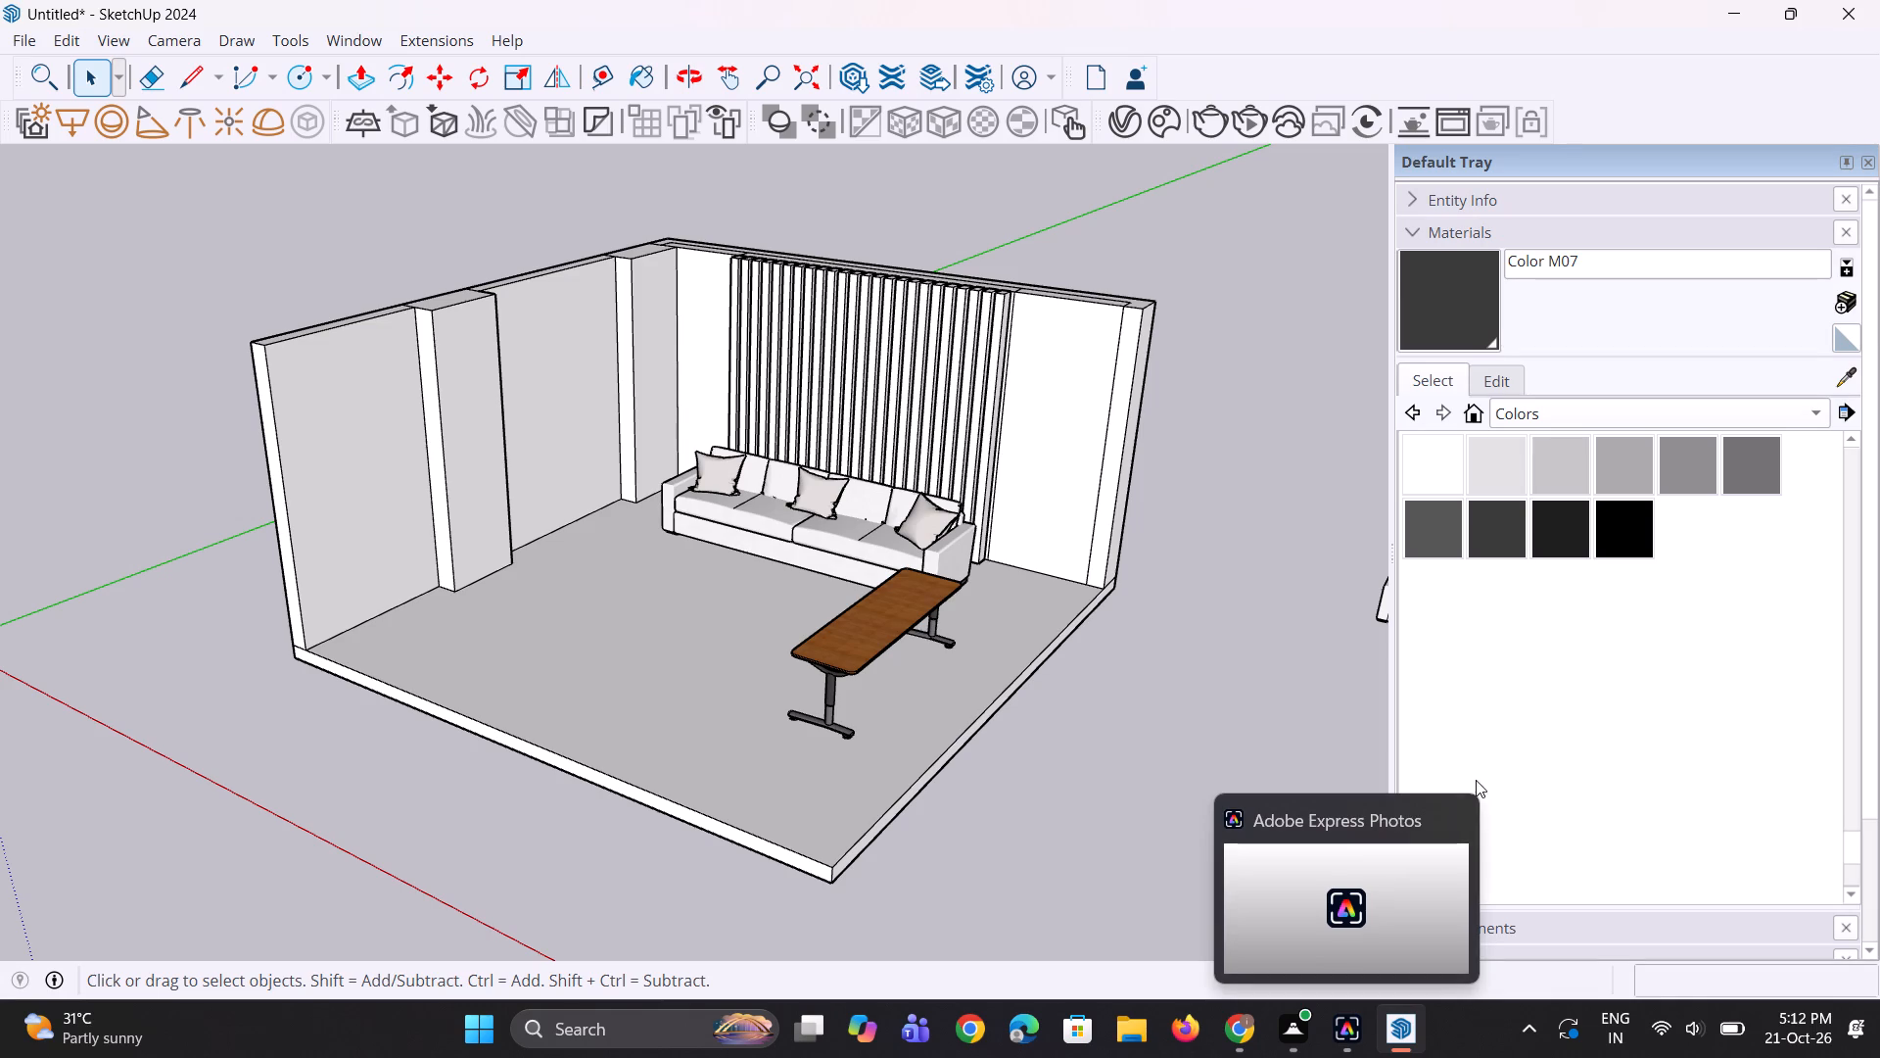
click(1458, 823)
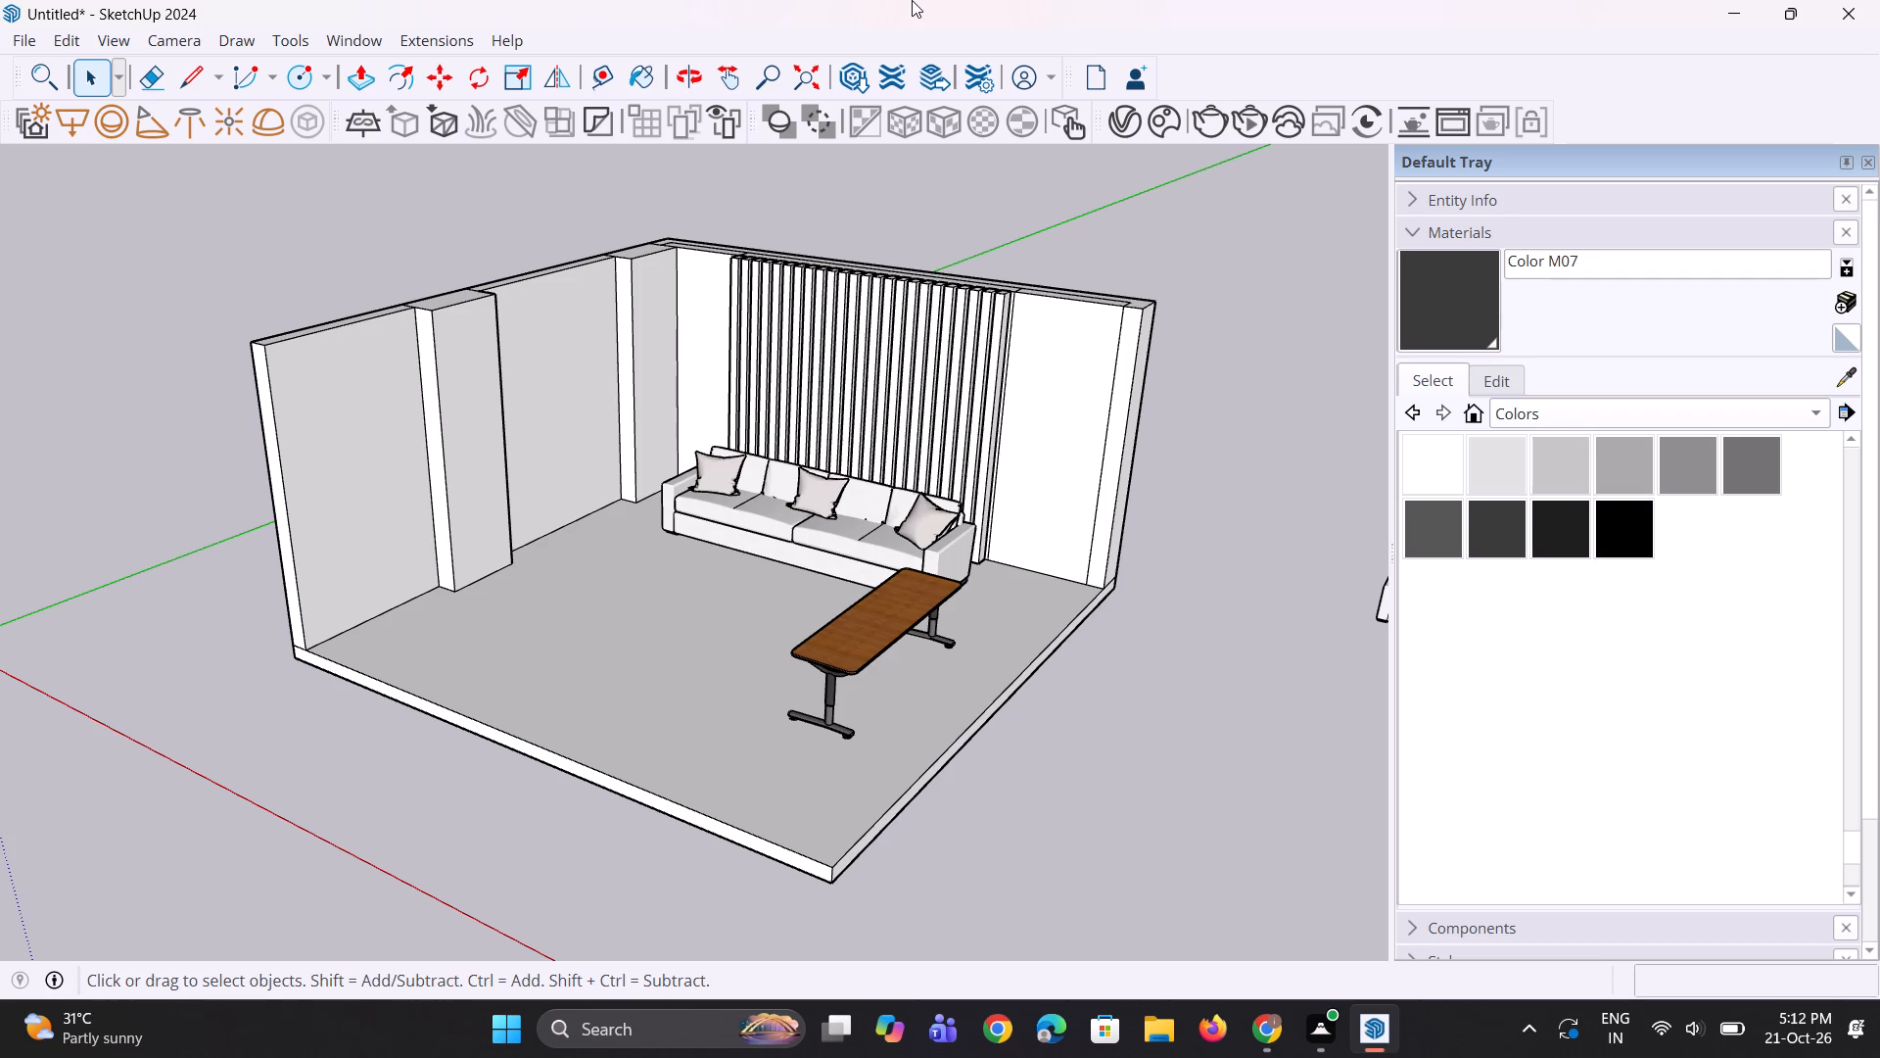
click(24, 50)
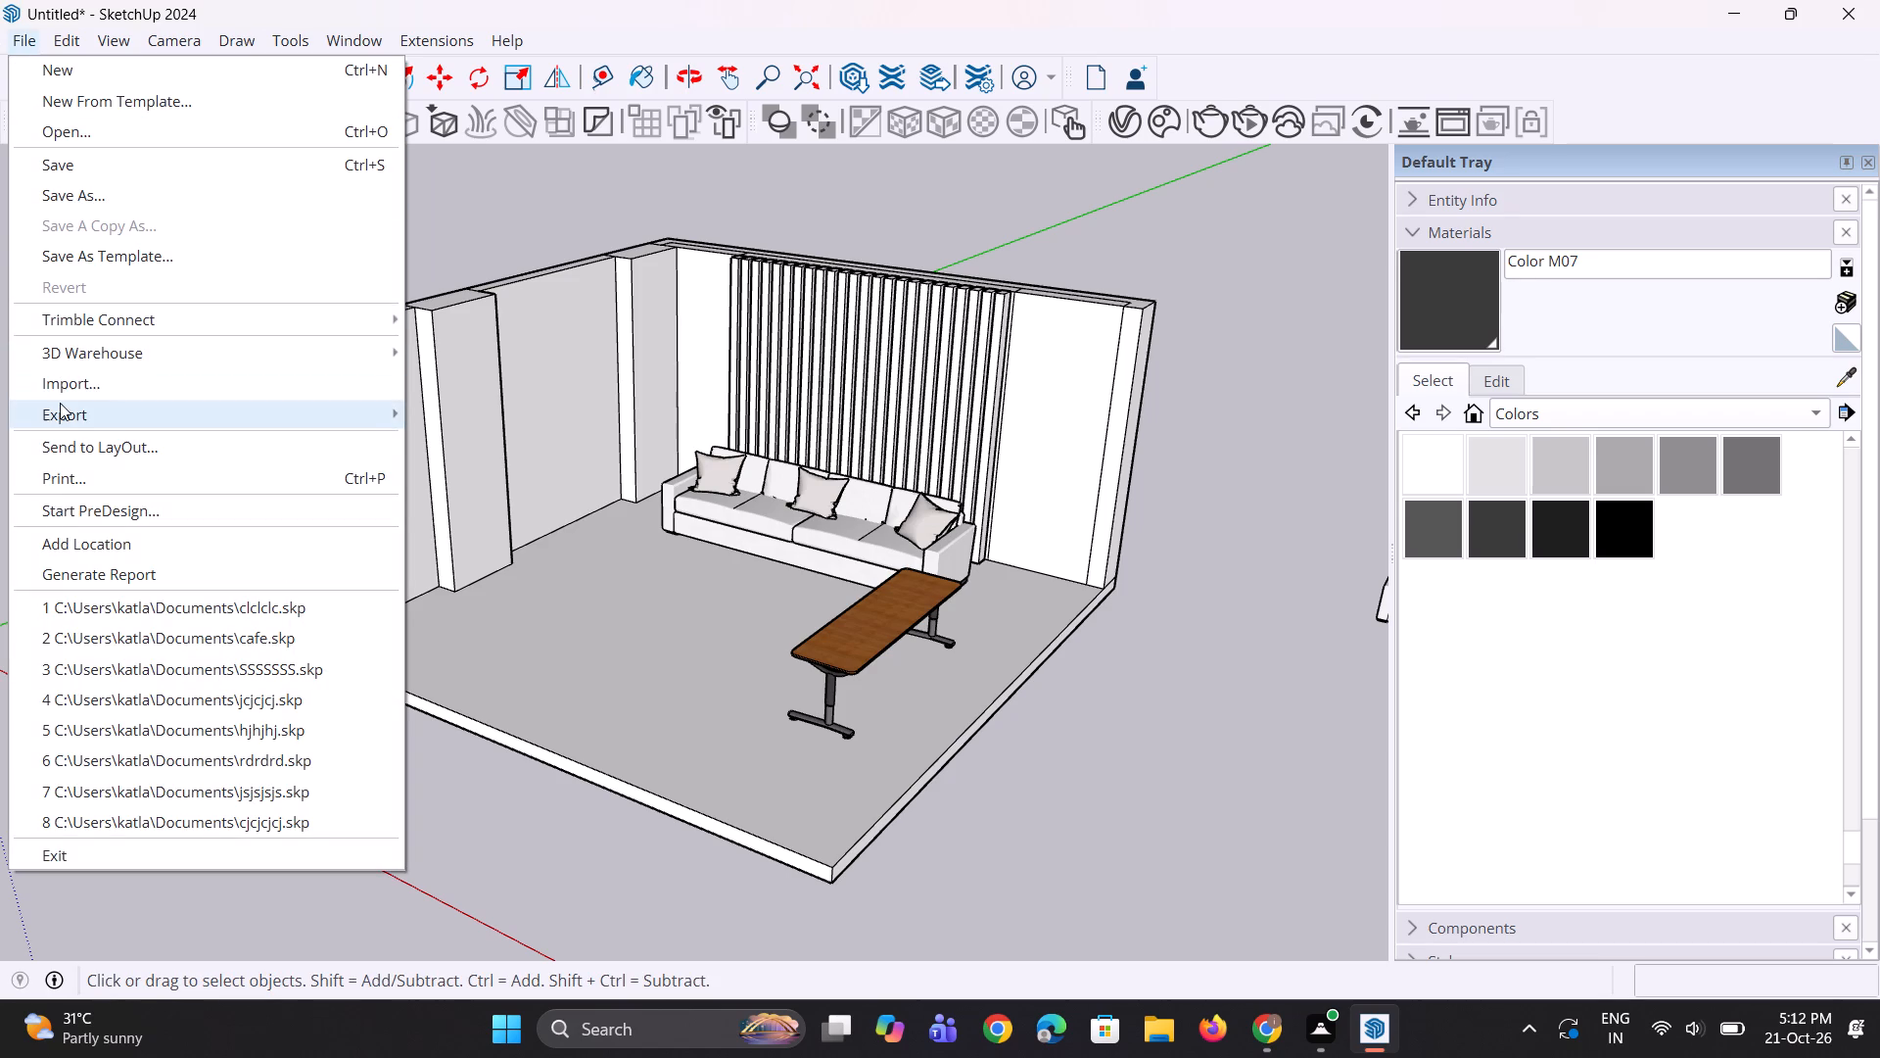
click(60, 403)
click(65, 393)
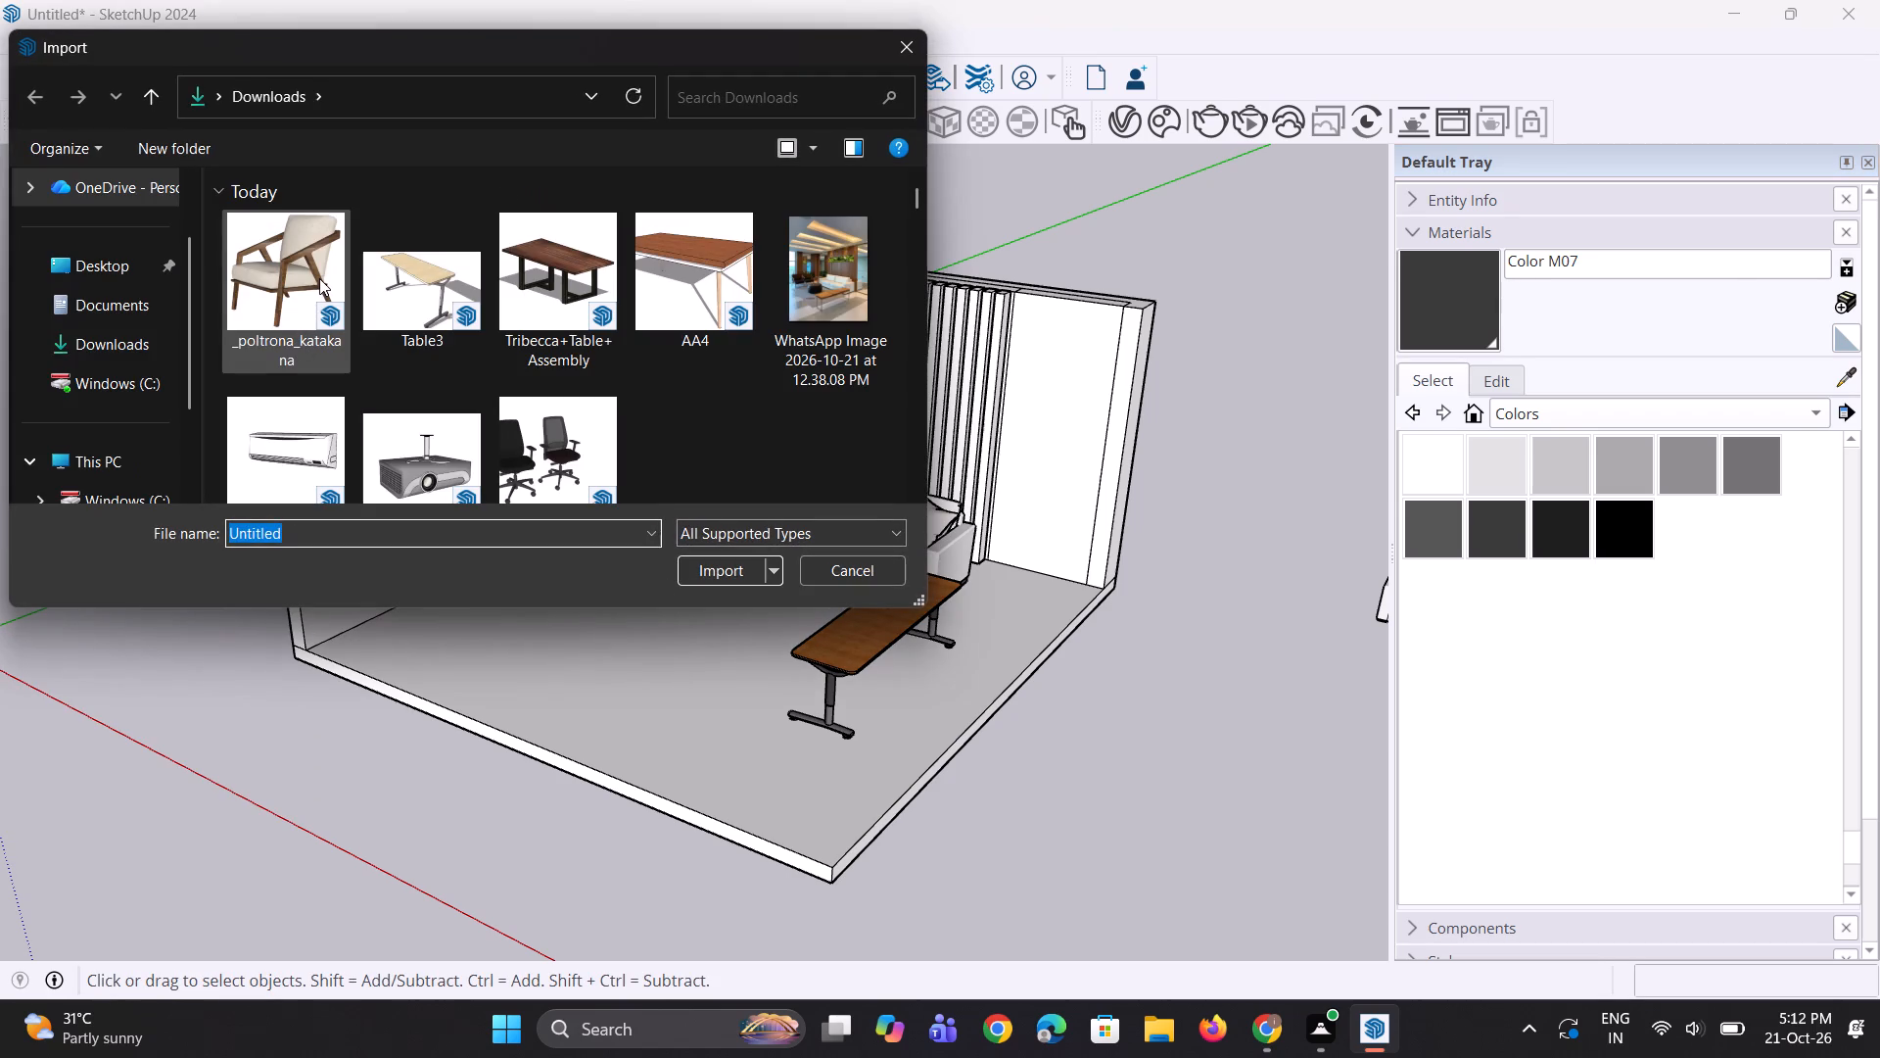
click(319, 278)
click(695, 570)
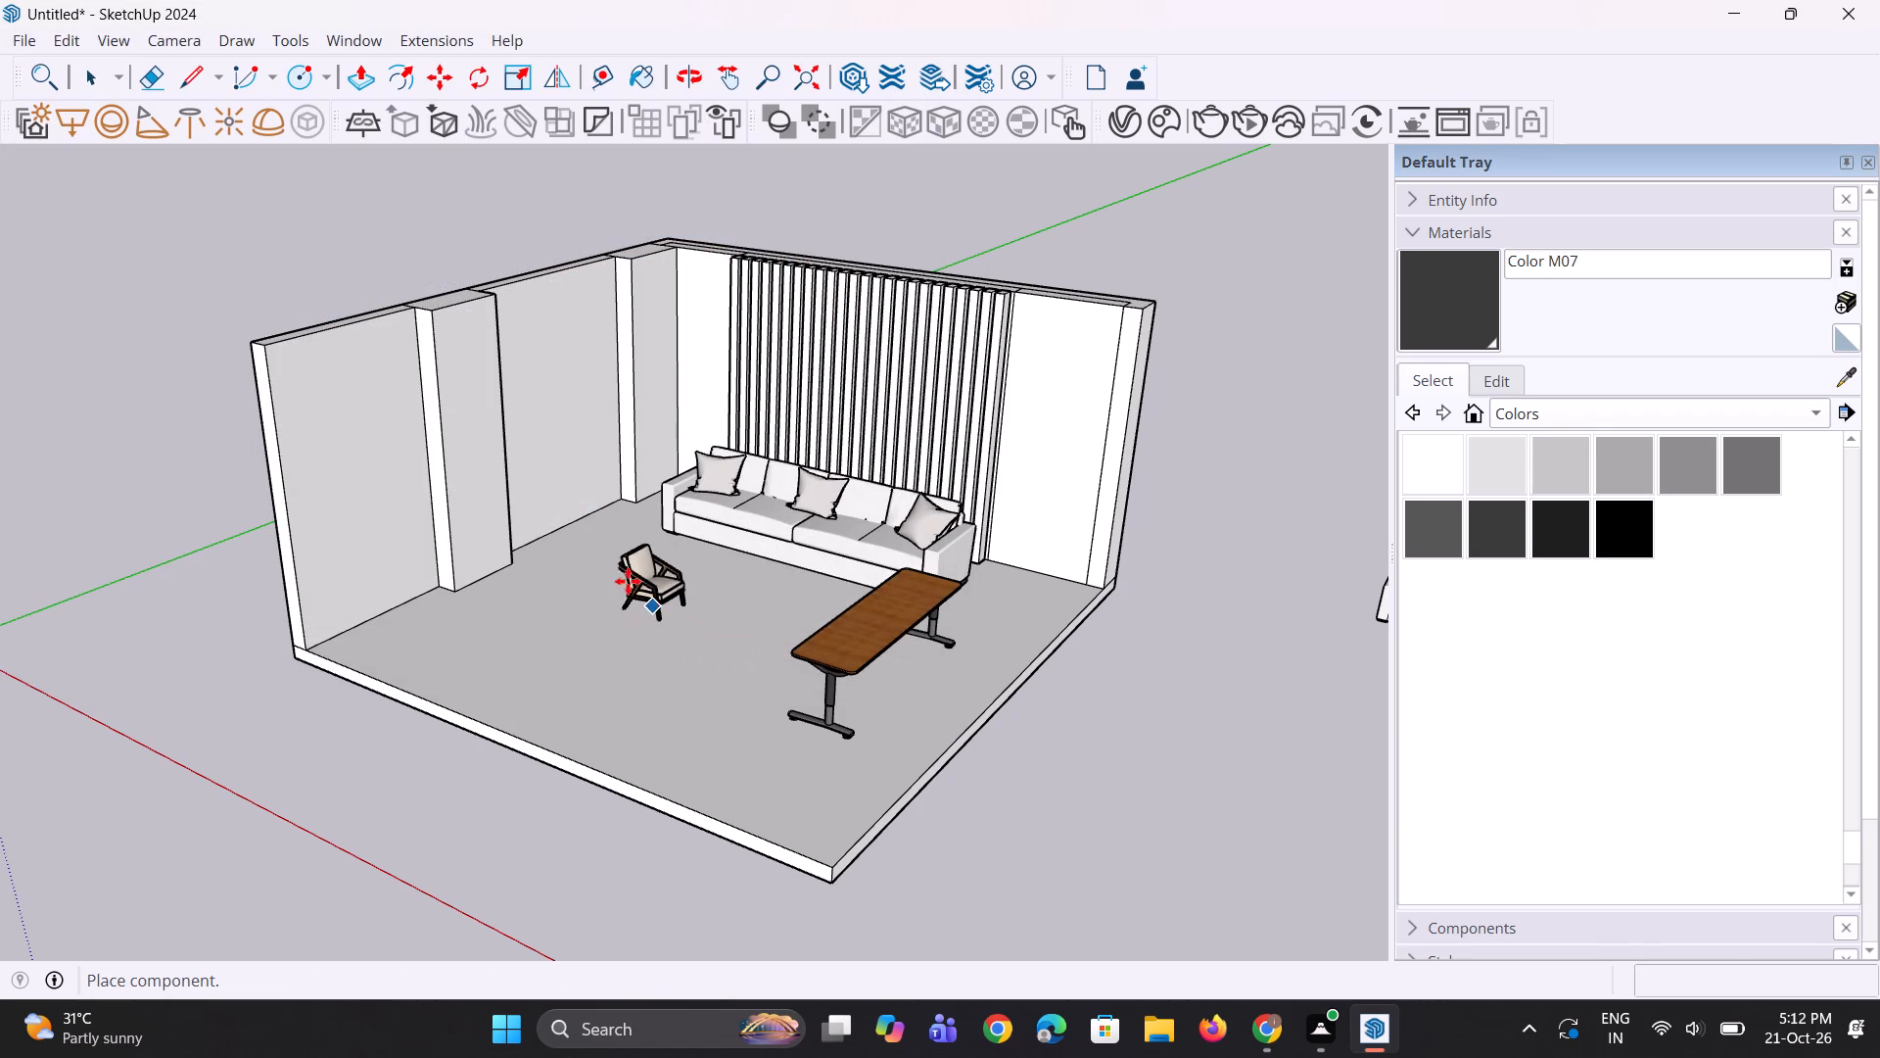
click(604, 570)
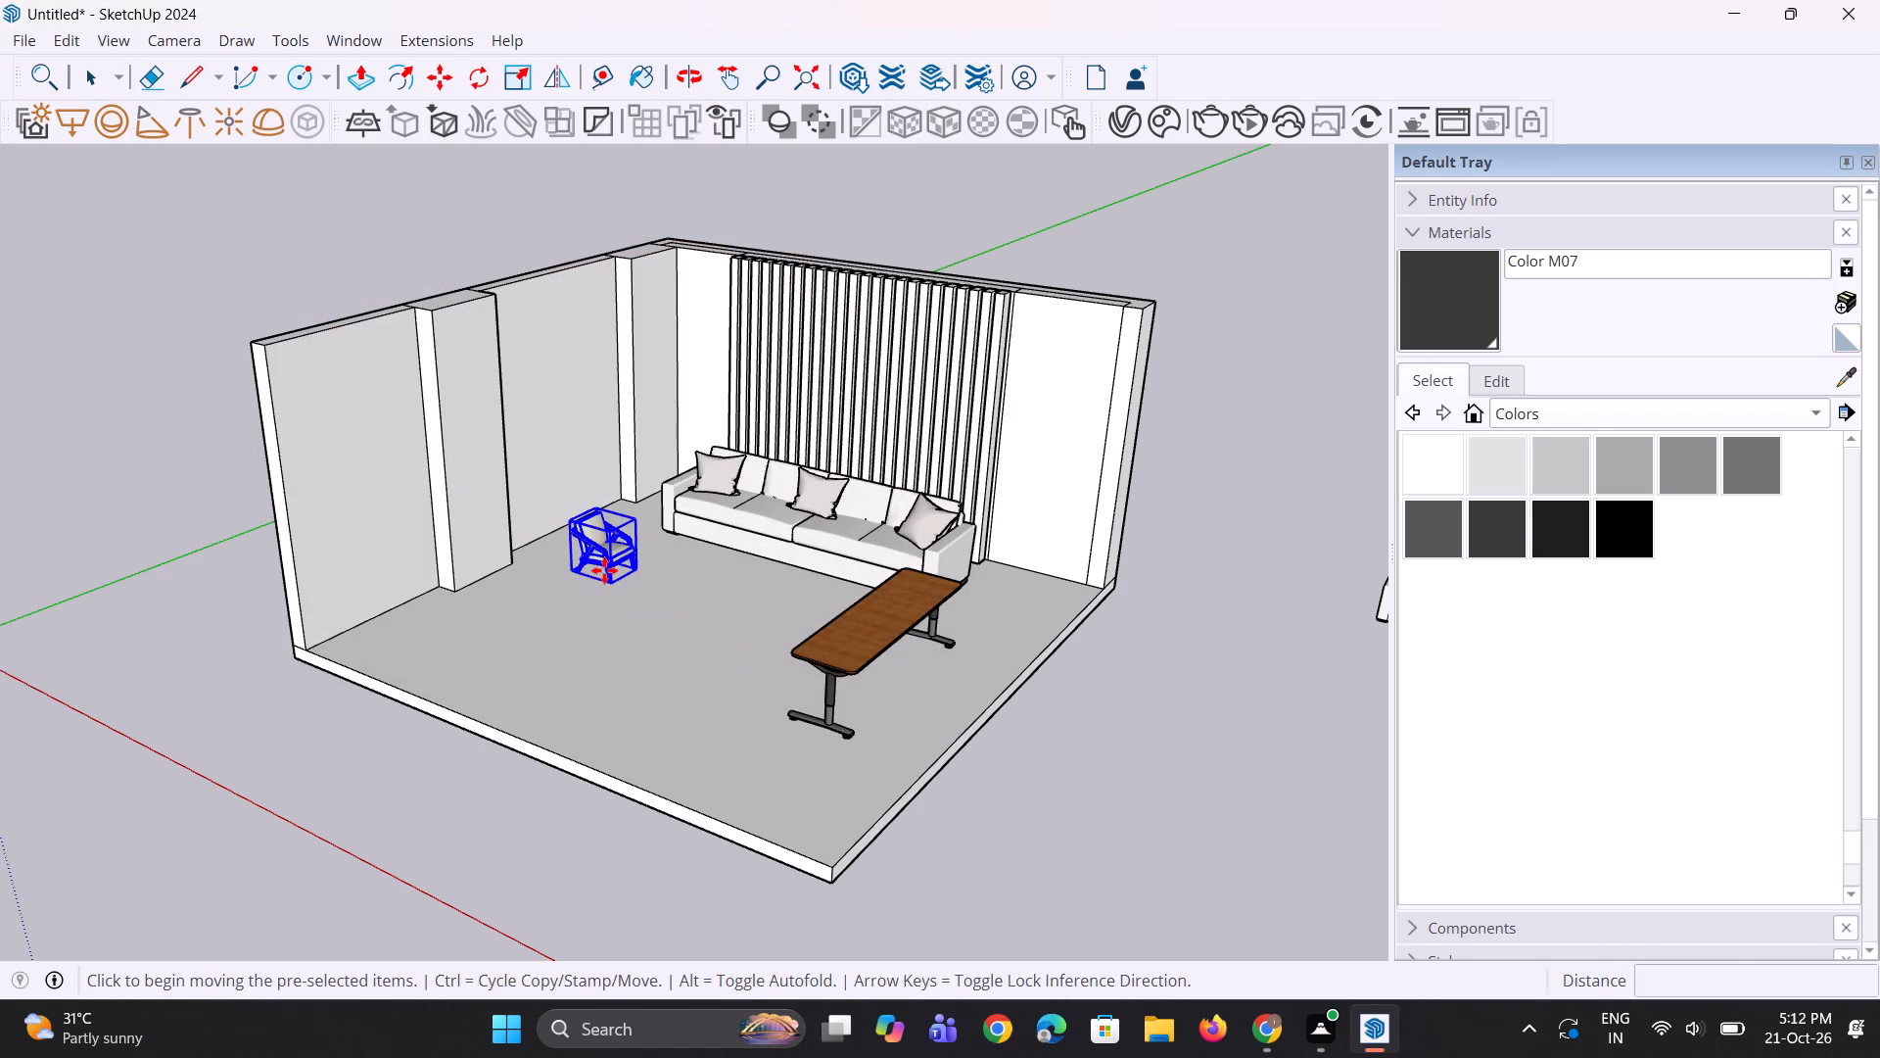
Scale the imported armchair uniformly from a top corner and view it against the sofa.
scroll(662, 538, down, 4)
scroll(612, 556, up, 5)
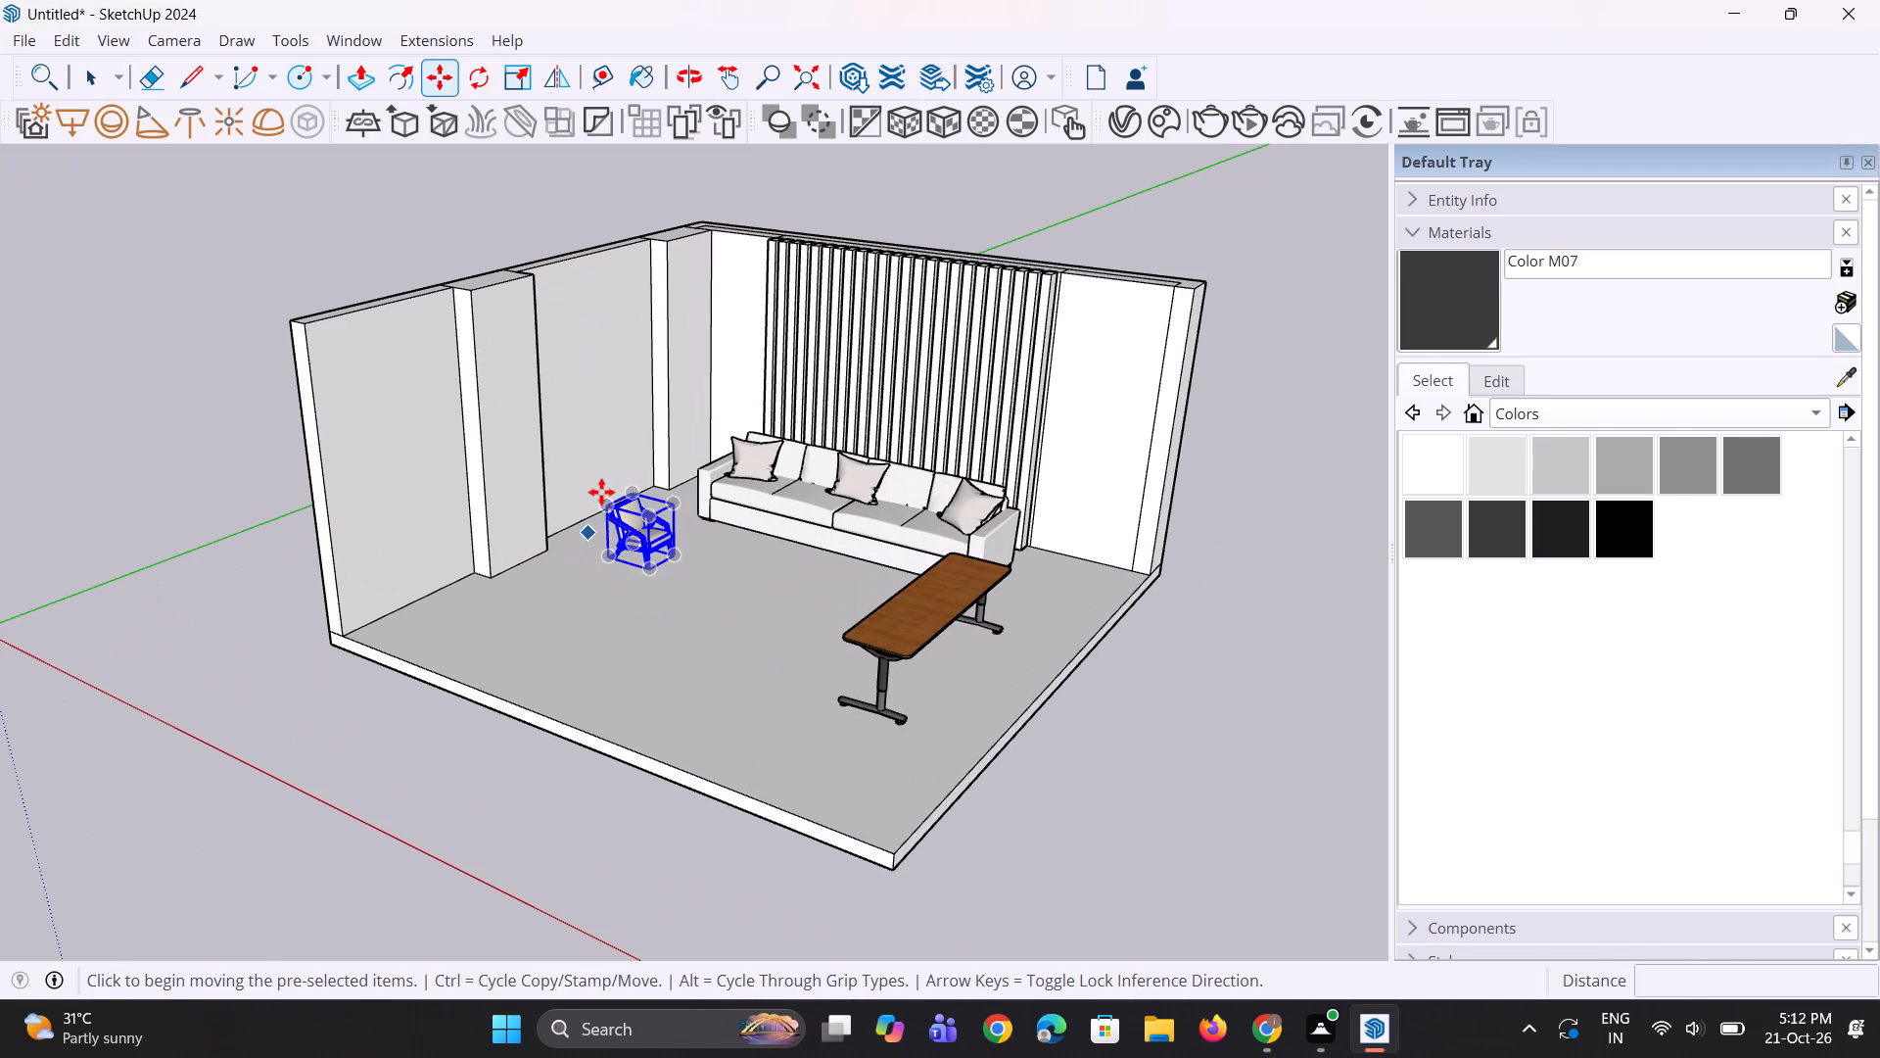
key(s)
scroll(648, 474, up, 4)
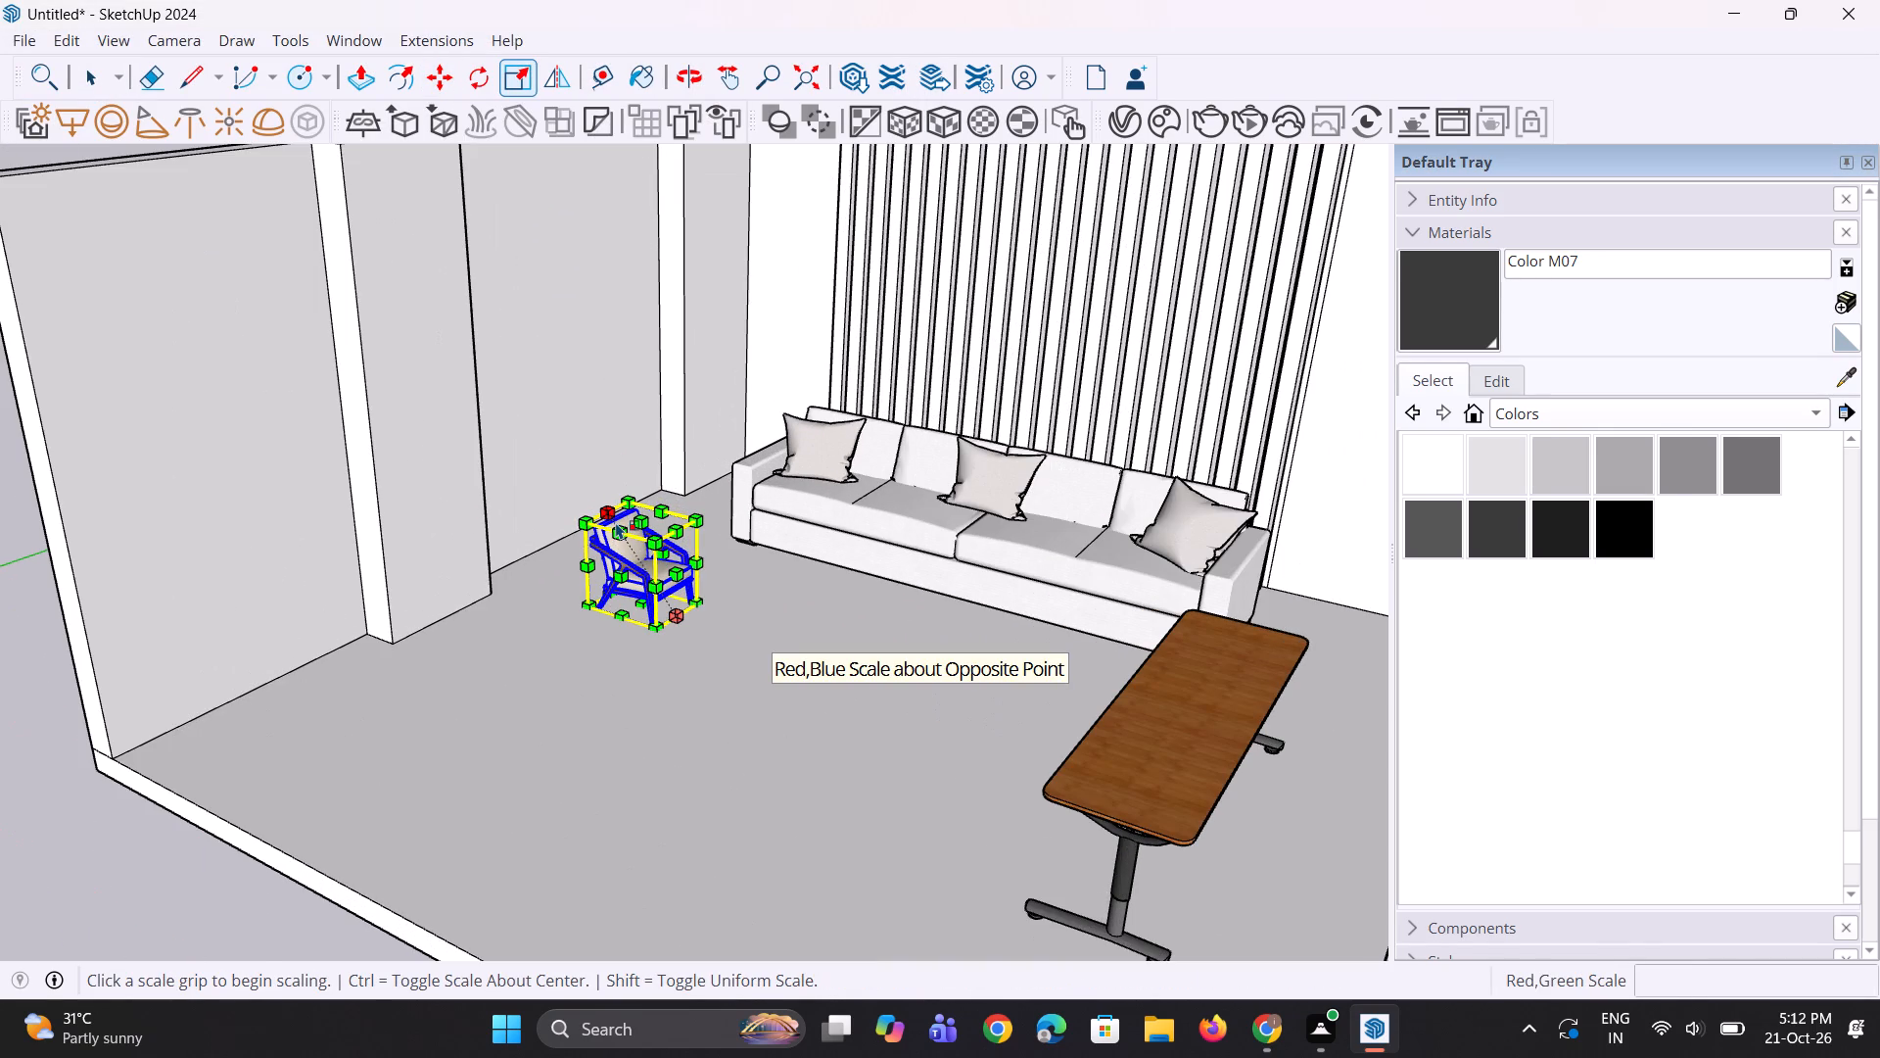
click(593, 516)
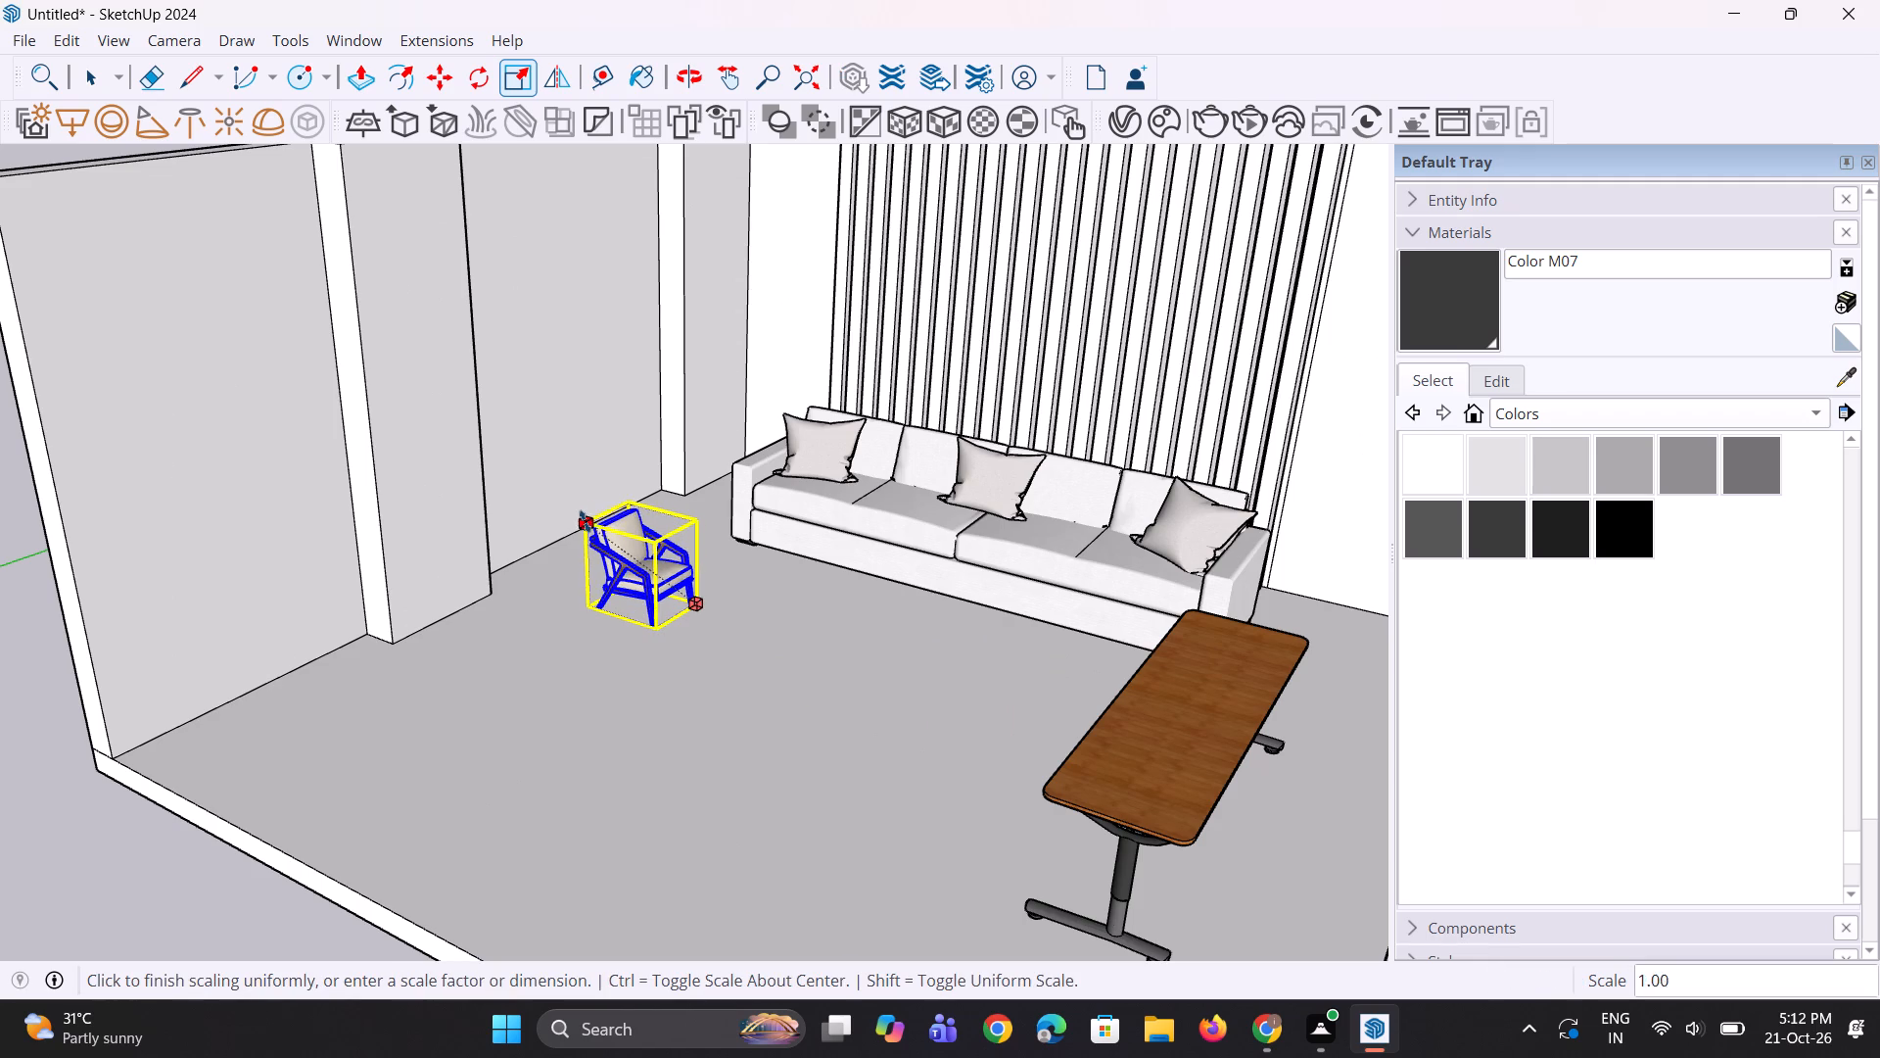
click(534, 545)
scroll(656, 509, down, 4)
middle_drag(657, 508, 472, 638)
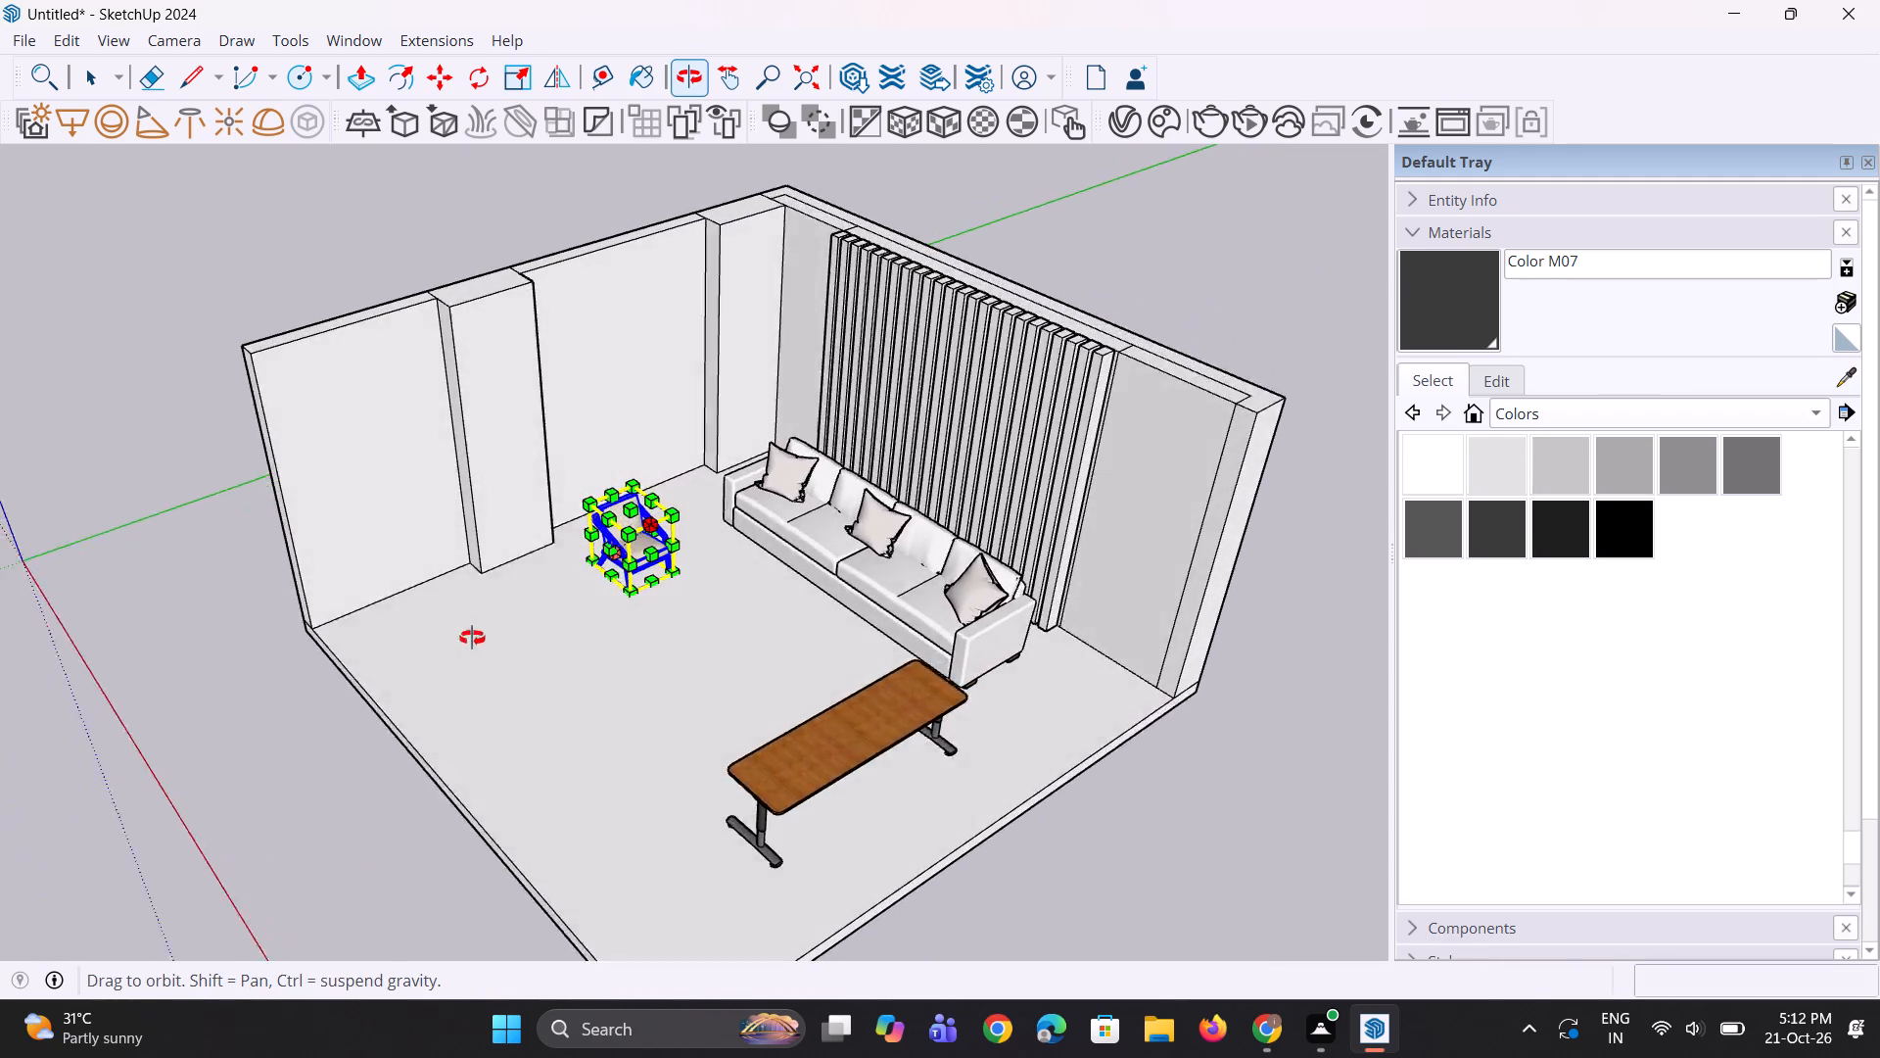
middle_drag(472, 638, 418, 652)
Widen the armchair along the green axis by a scale factor of about 1.28.
scroll(583, 550, up, 10)
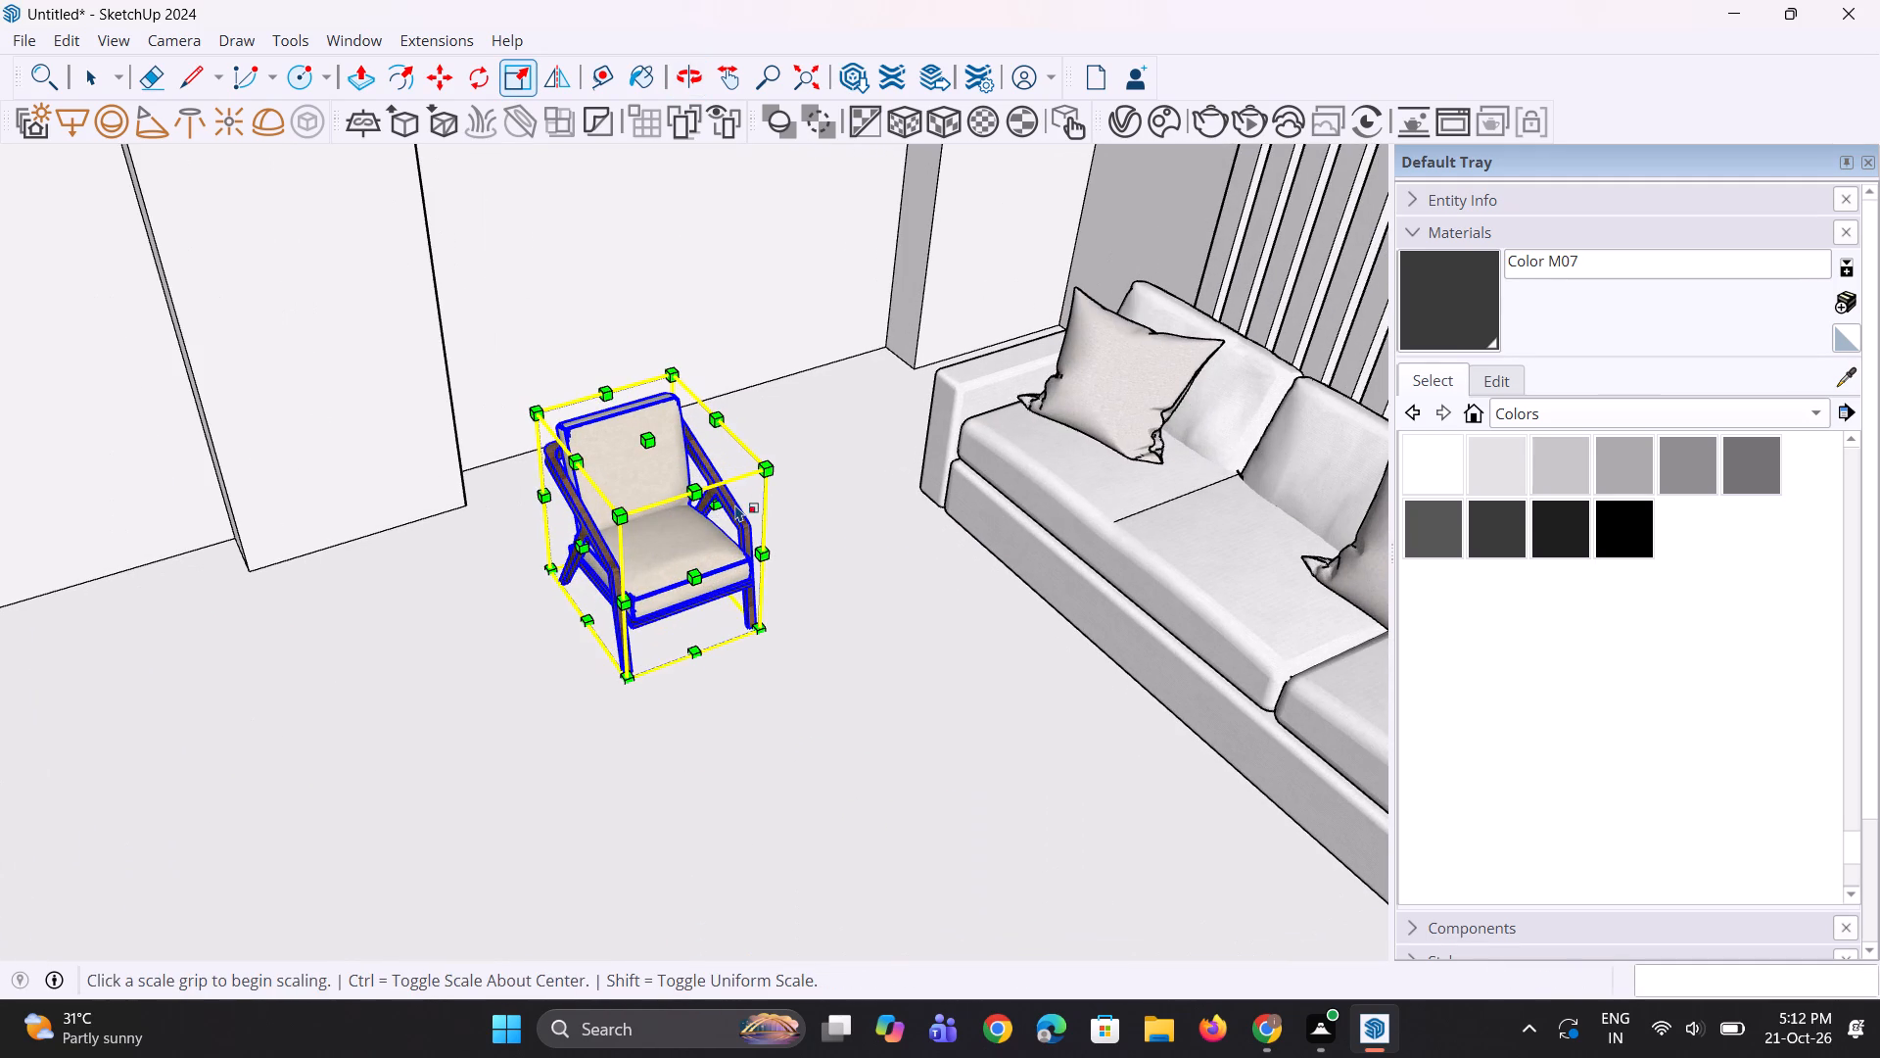
click(725, 508)
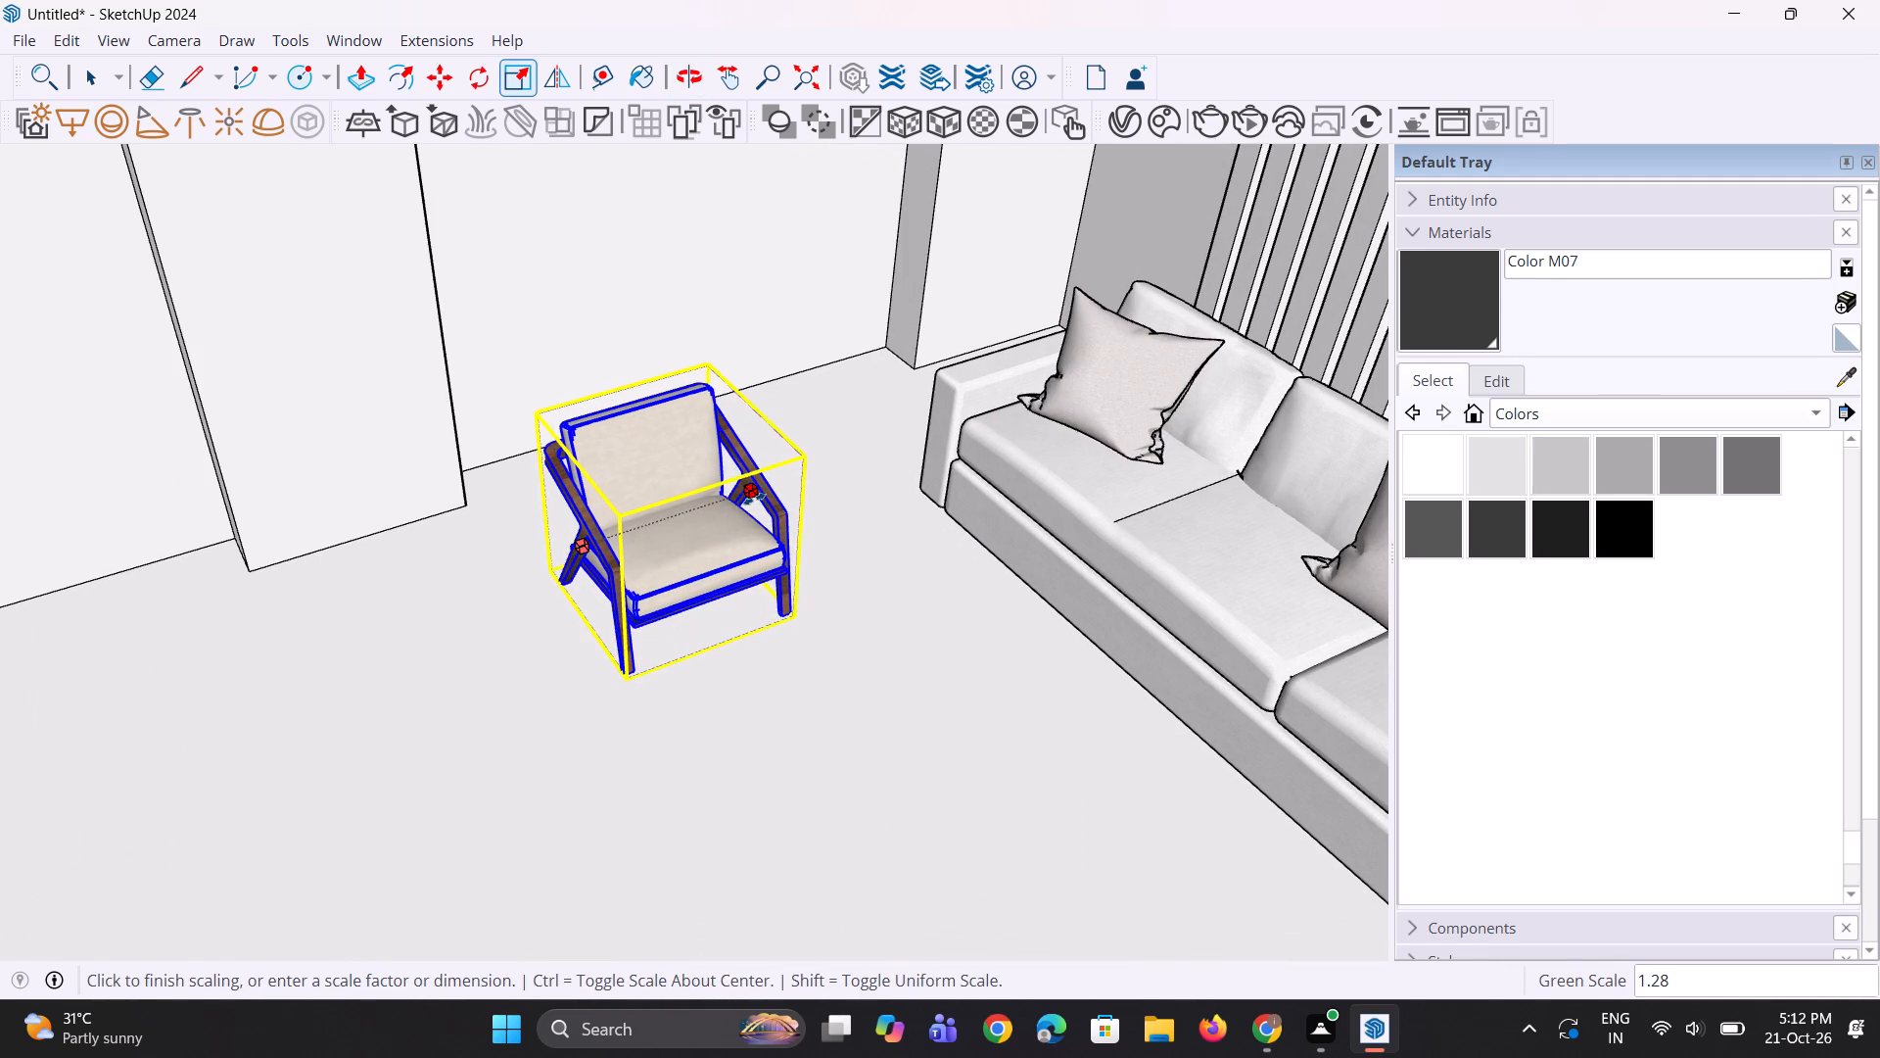
click(756, 499)
scroll(762, 494, down, 5)
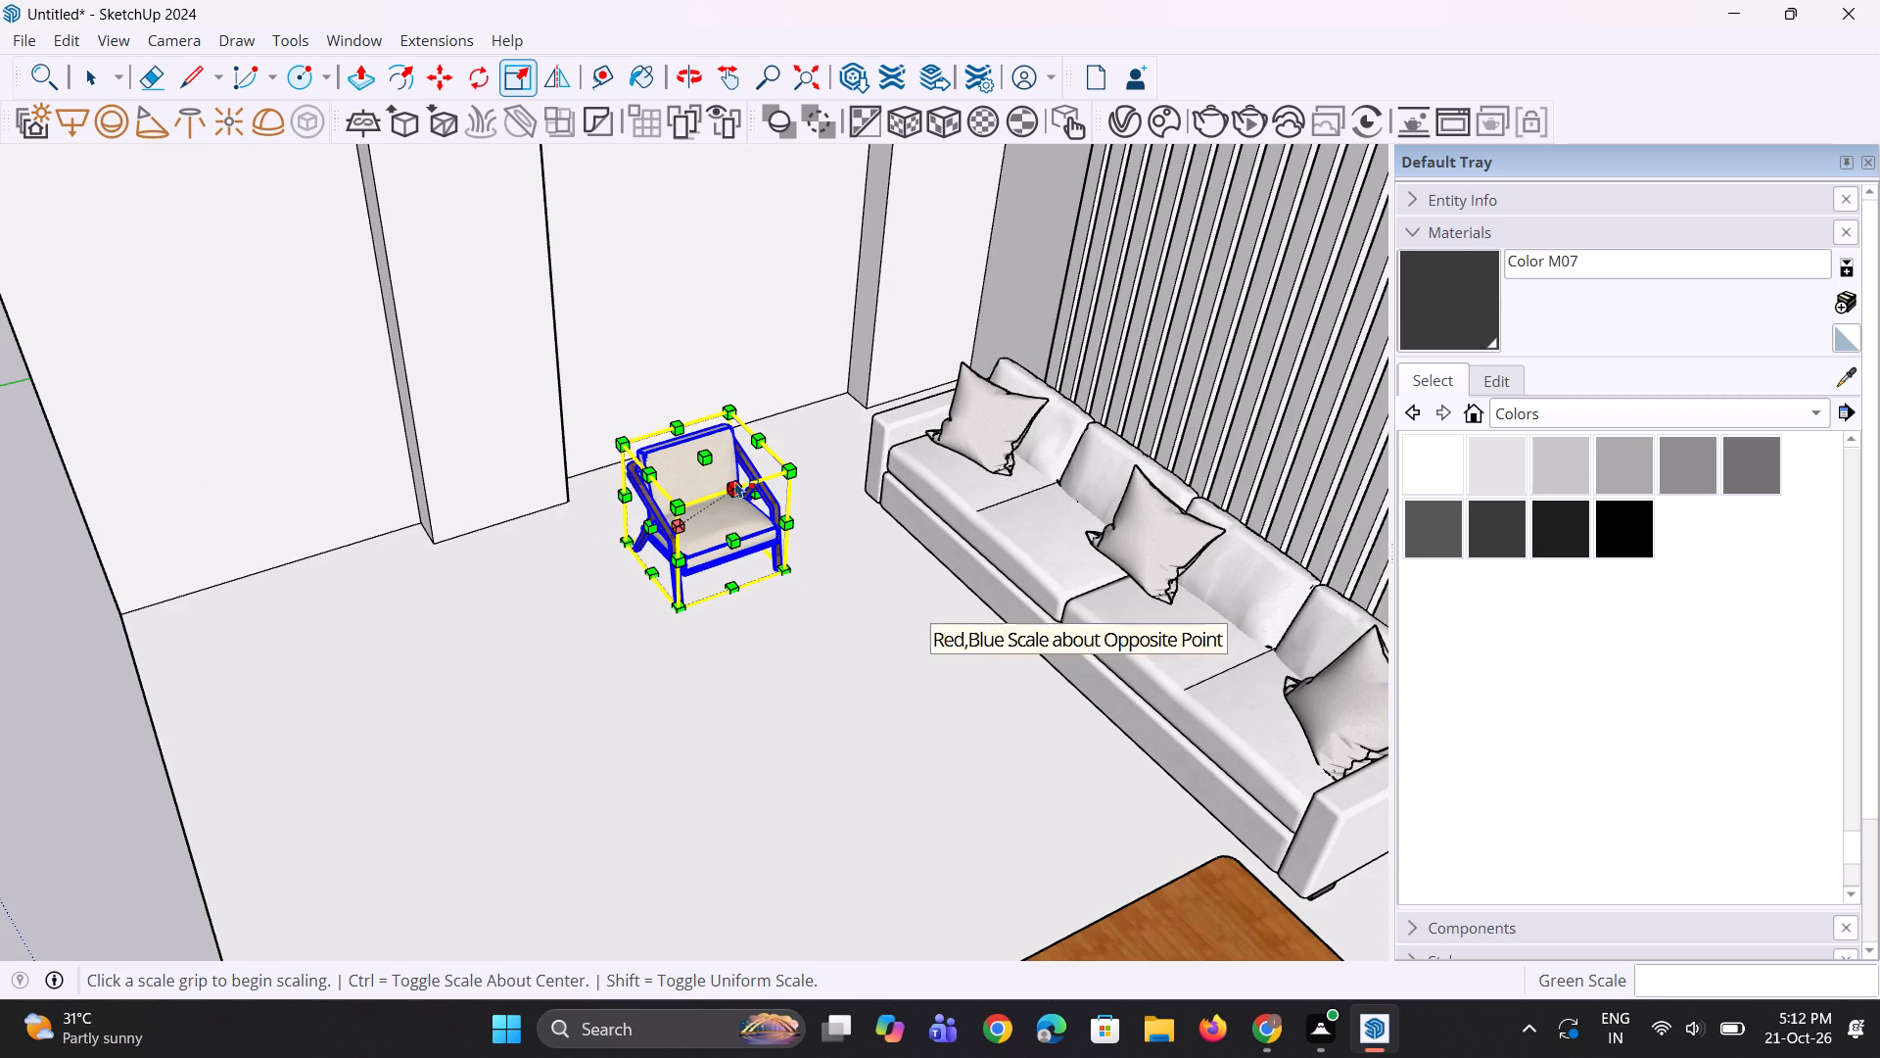
Enlarge the armchair uniformly by a factor of 1.32, leave scaling, and check its size against the sofa and table.
click(623, 441)
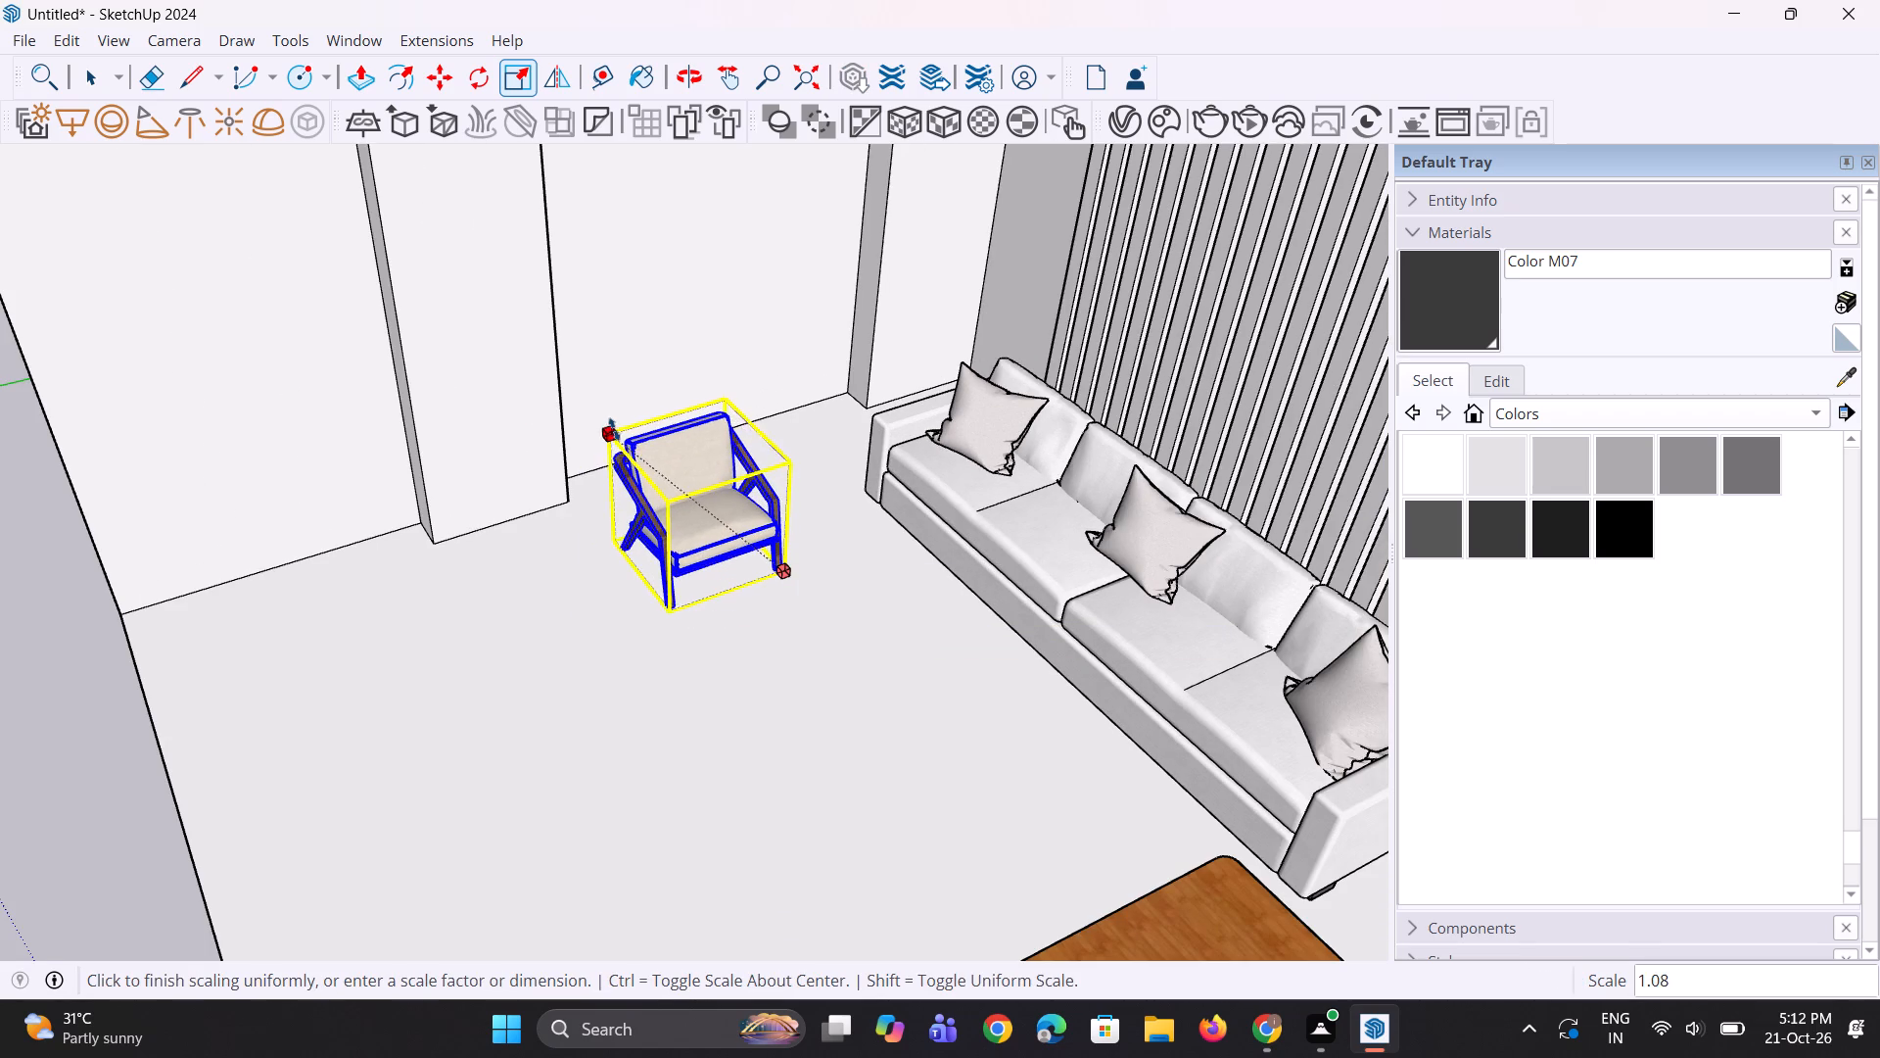
click(582, 392)
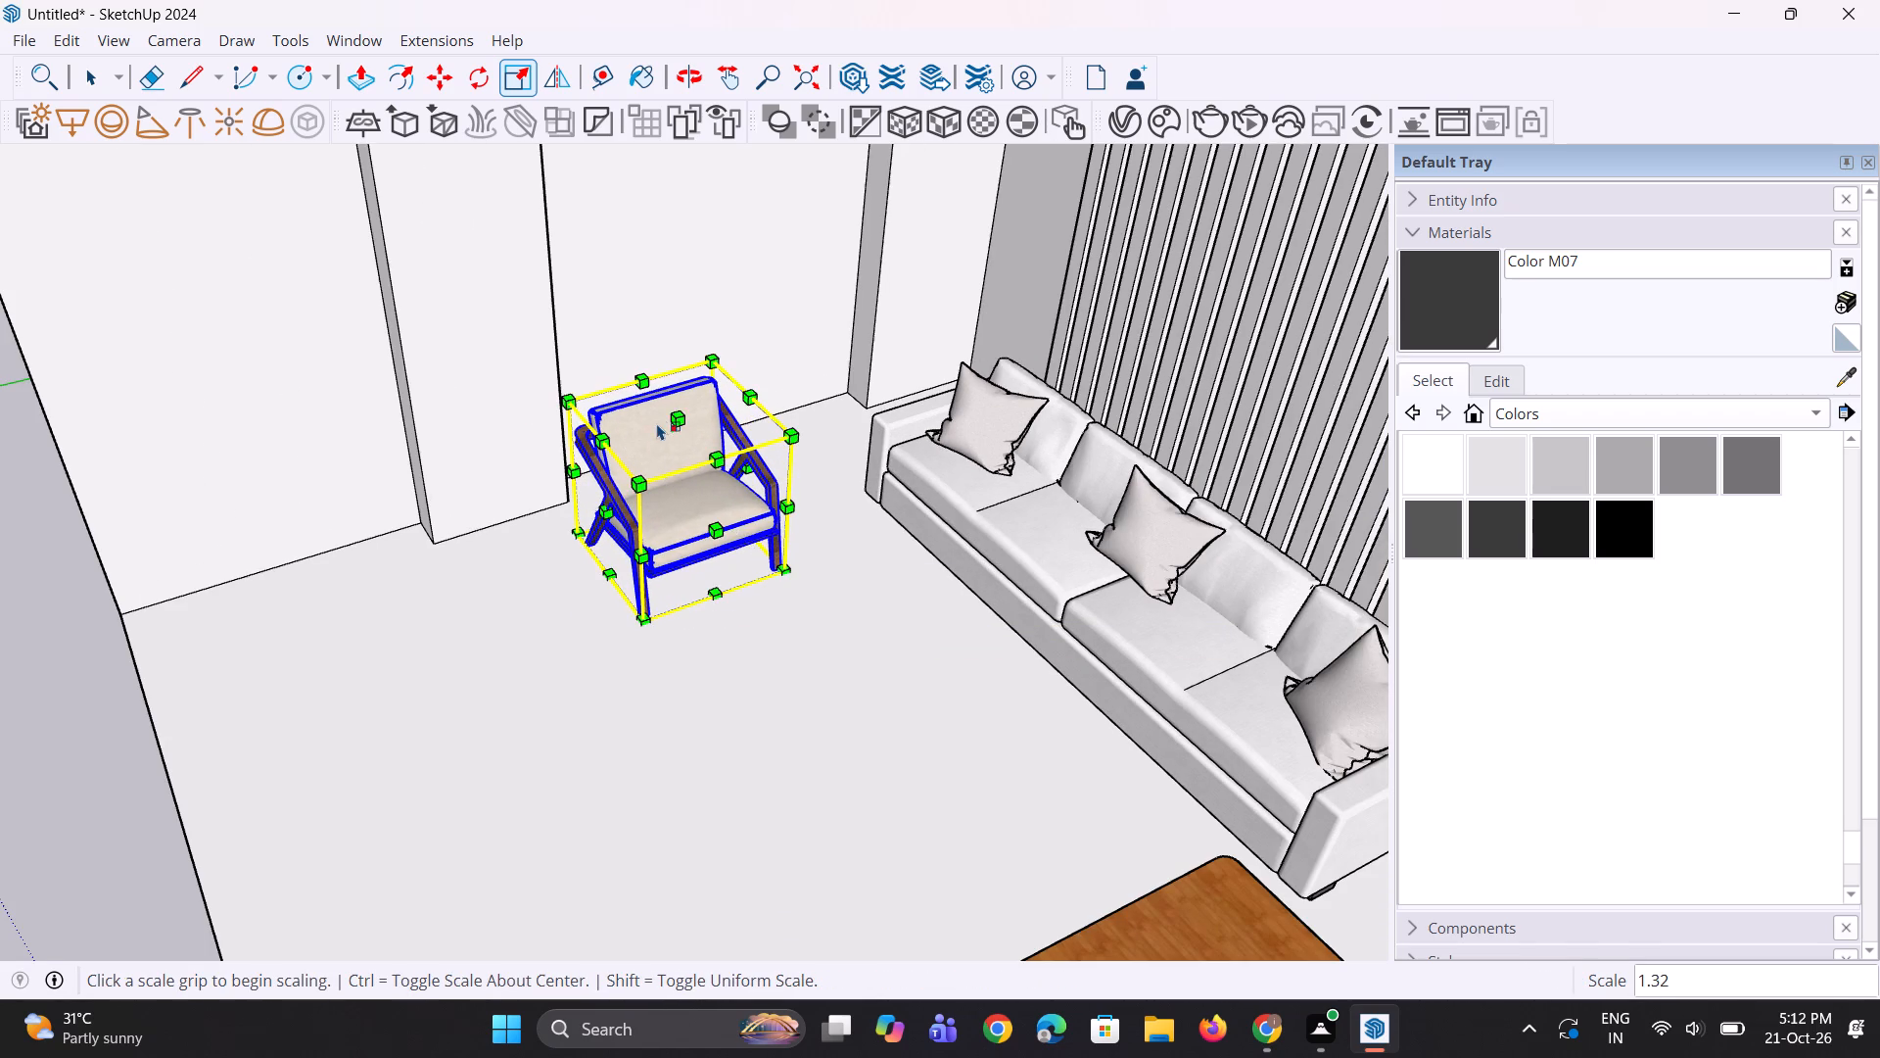
scroll(657, 423, down, 8)
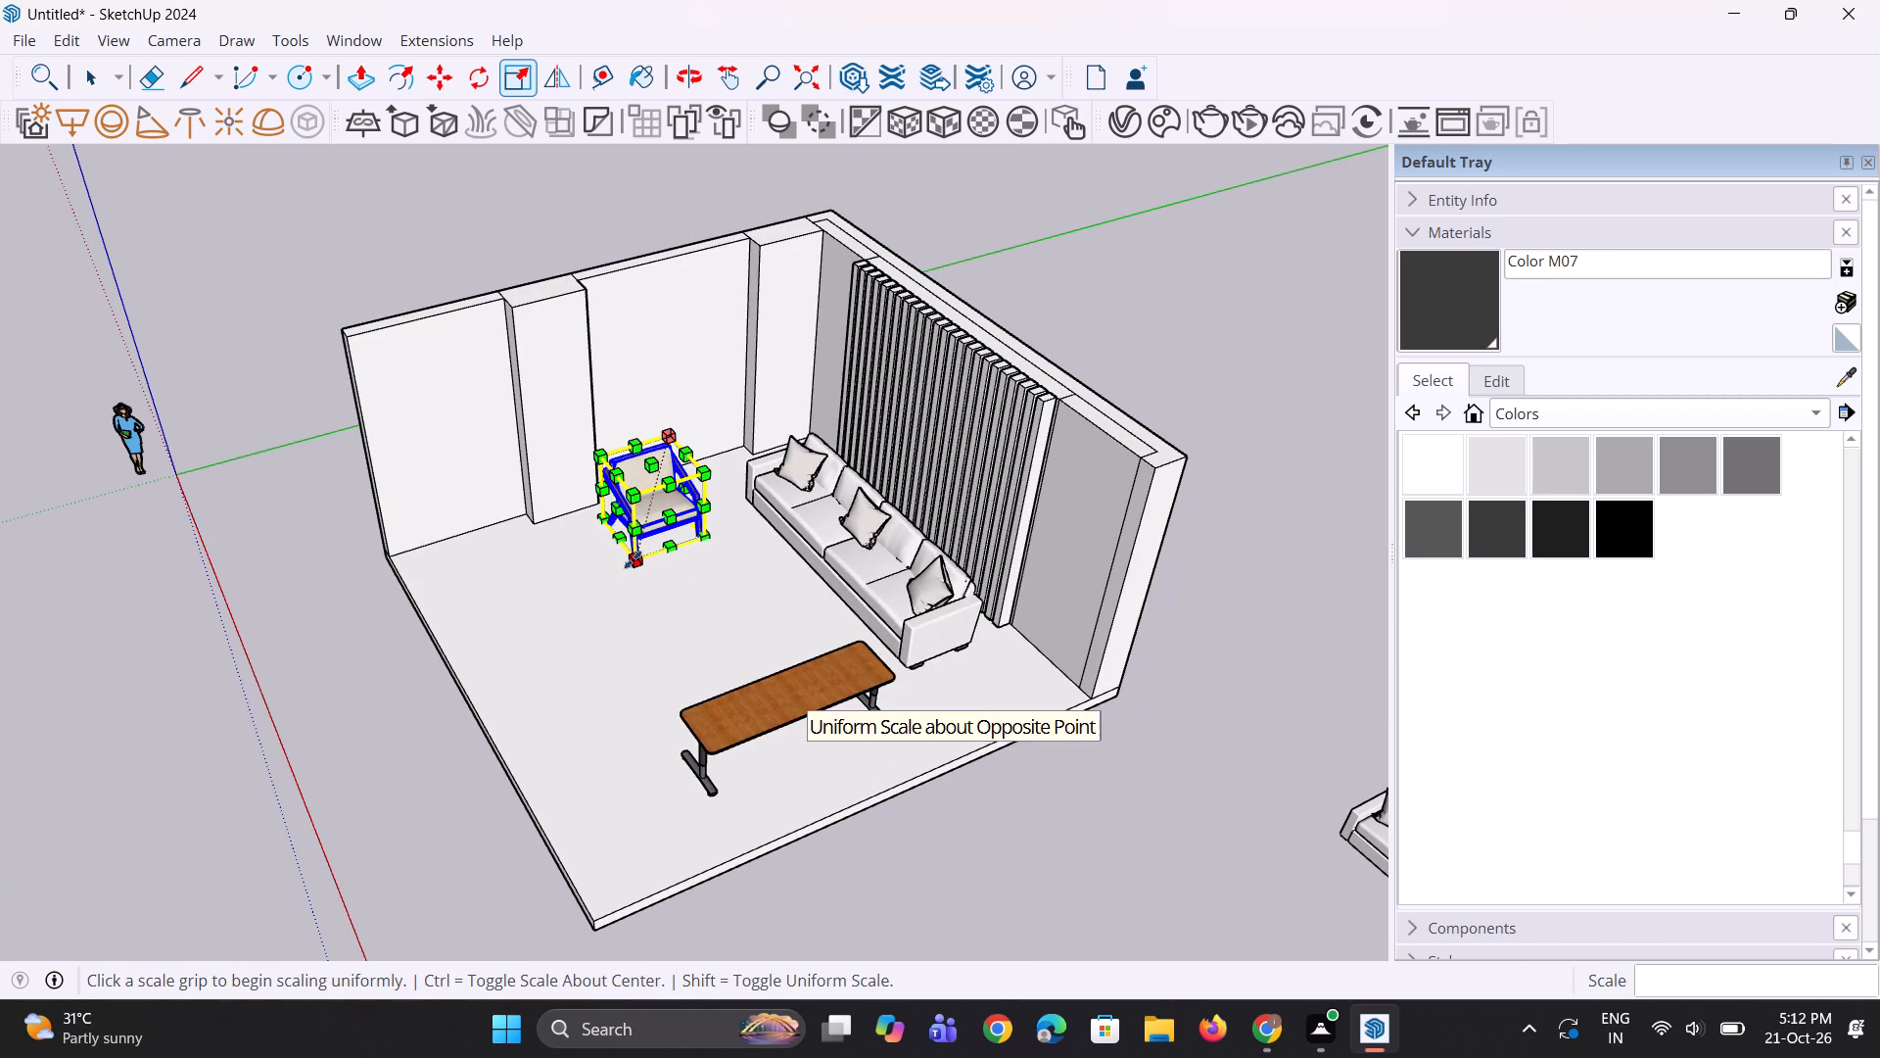
key(space)
key(space)
scroll(1670, 54, down, 3)
middle_drag(1229, 331, 1250, 327)
scroll(1232, 330, down, 1)
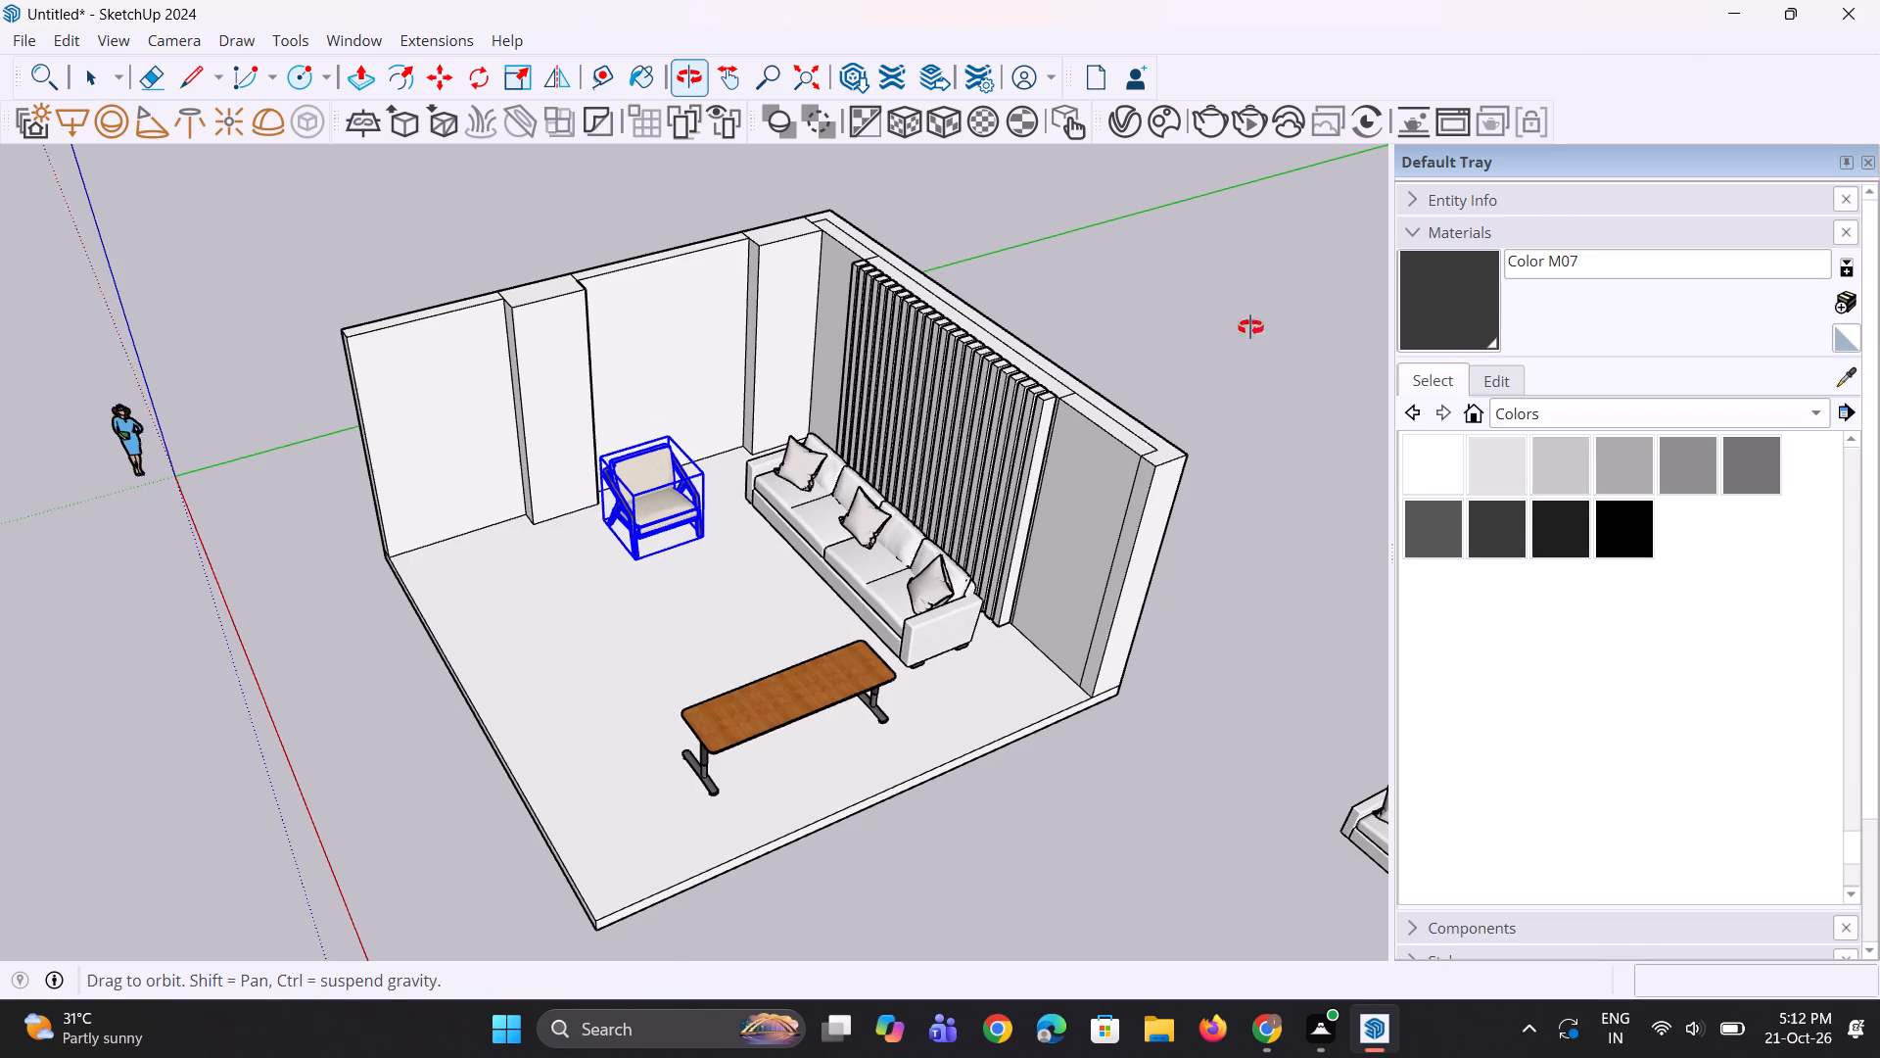
middle_drag(1250, 327, 1363, 261)
scroll(821, 565, down, 2)
scroll(772, 524, up, 6)
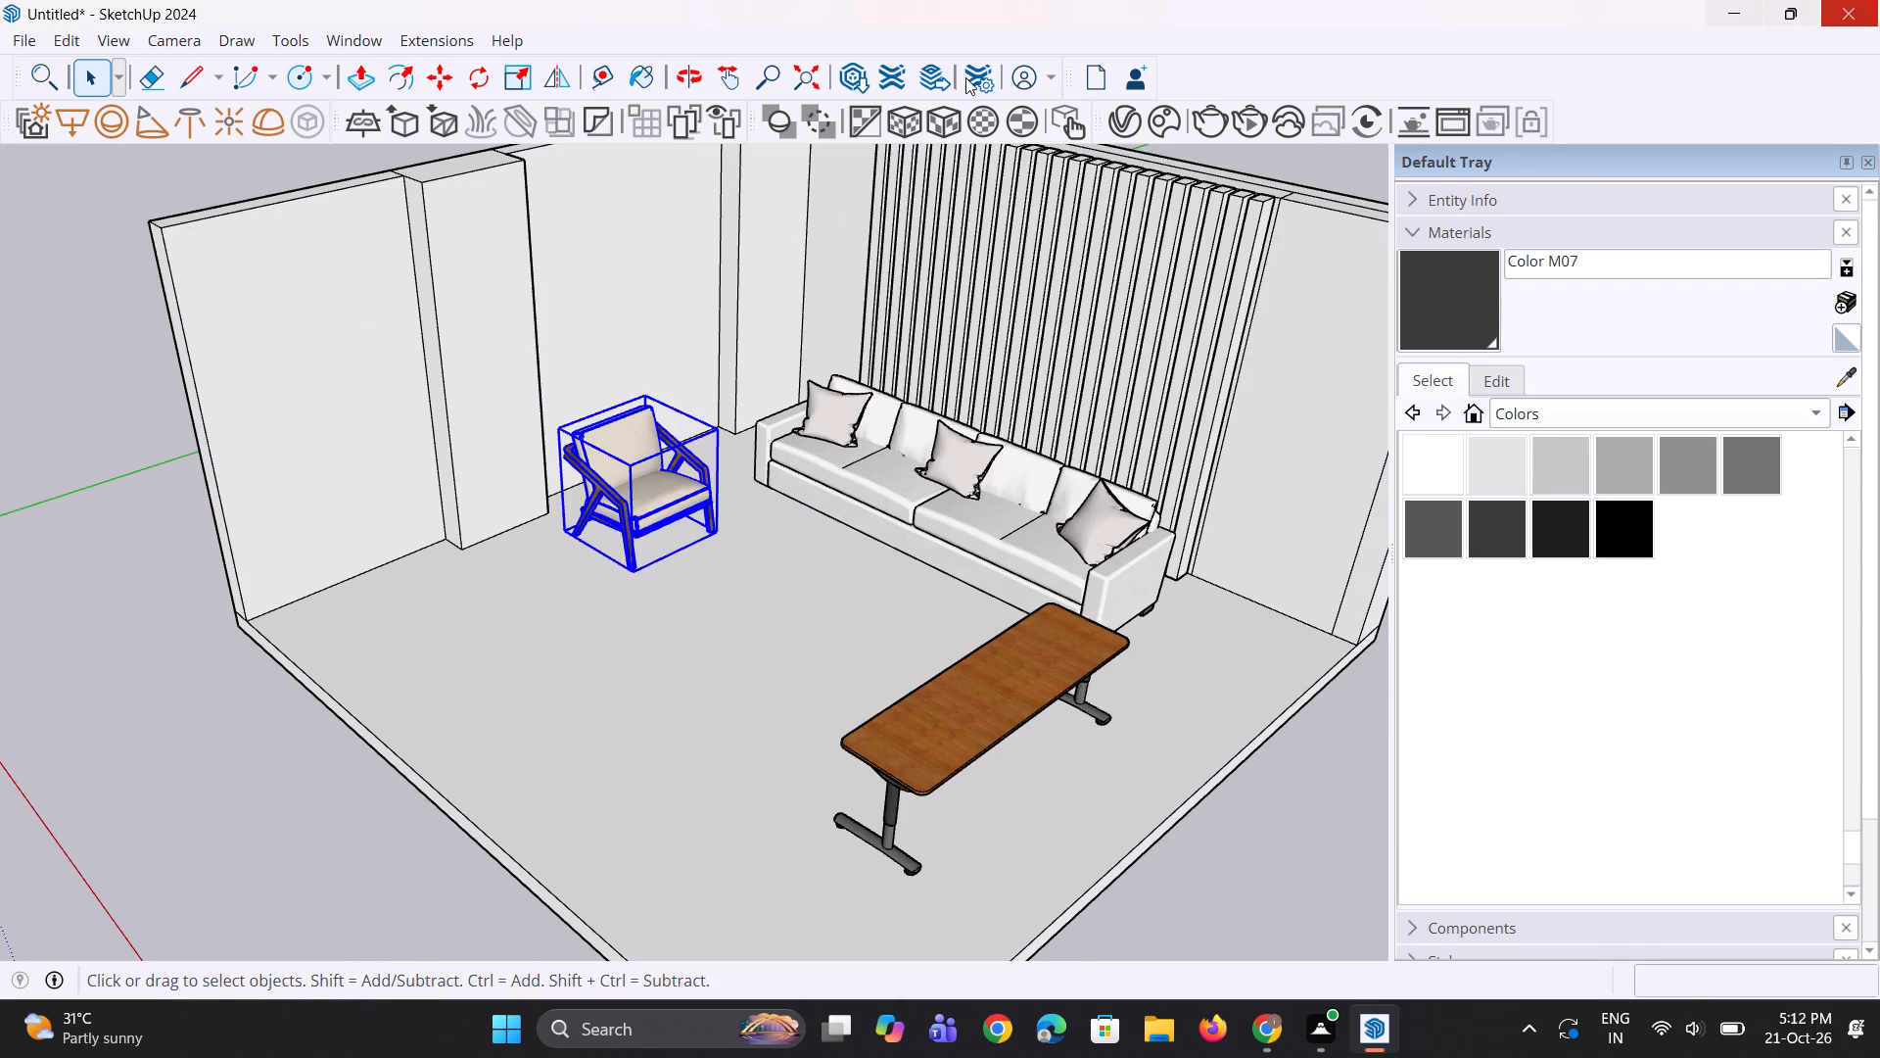
Copy the wooden armchair about 6' along the columned wall, away from the long sofa.
scroll(291, 590, down, 4)
scroll(293, 590, up, 5)
scroll(400, 571, up, 1)
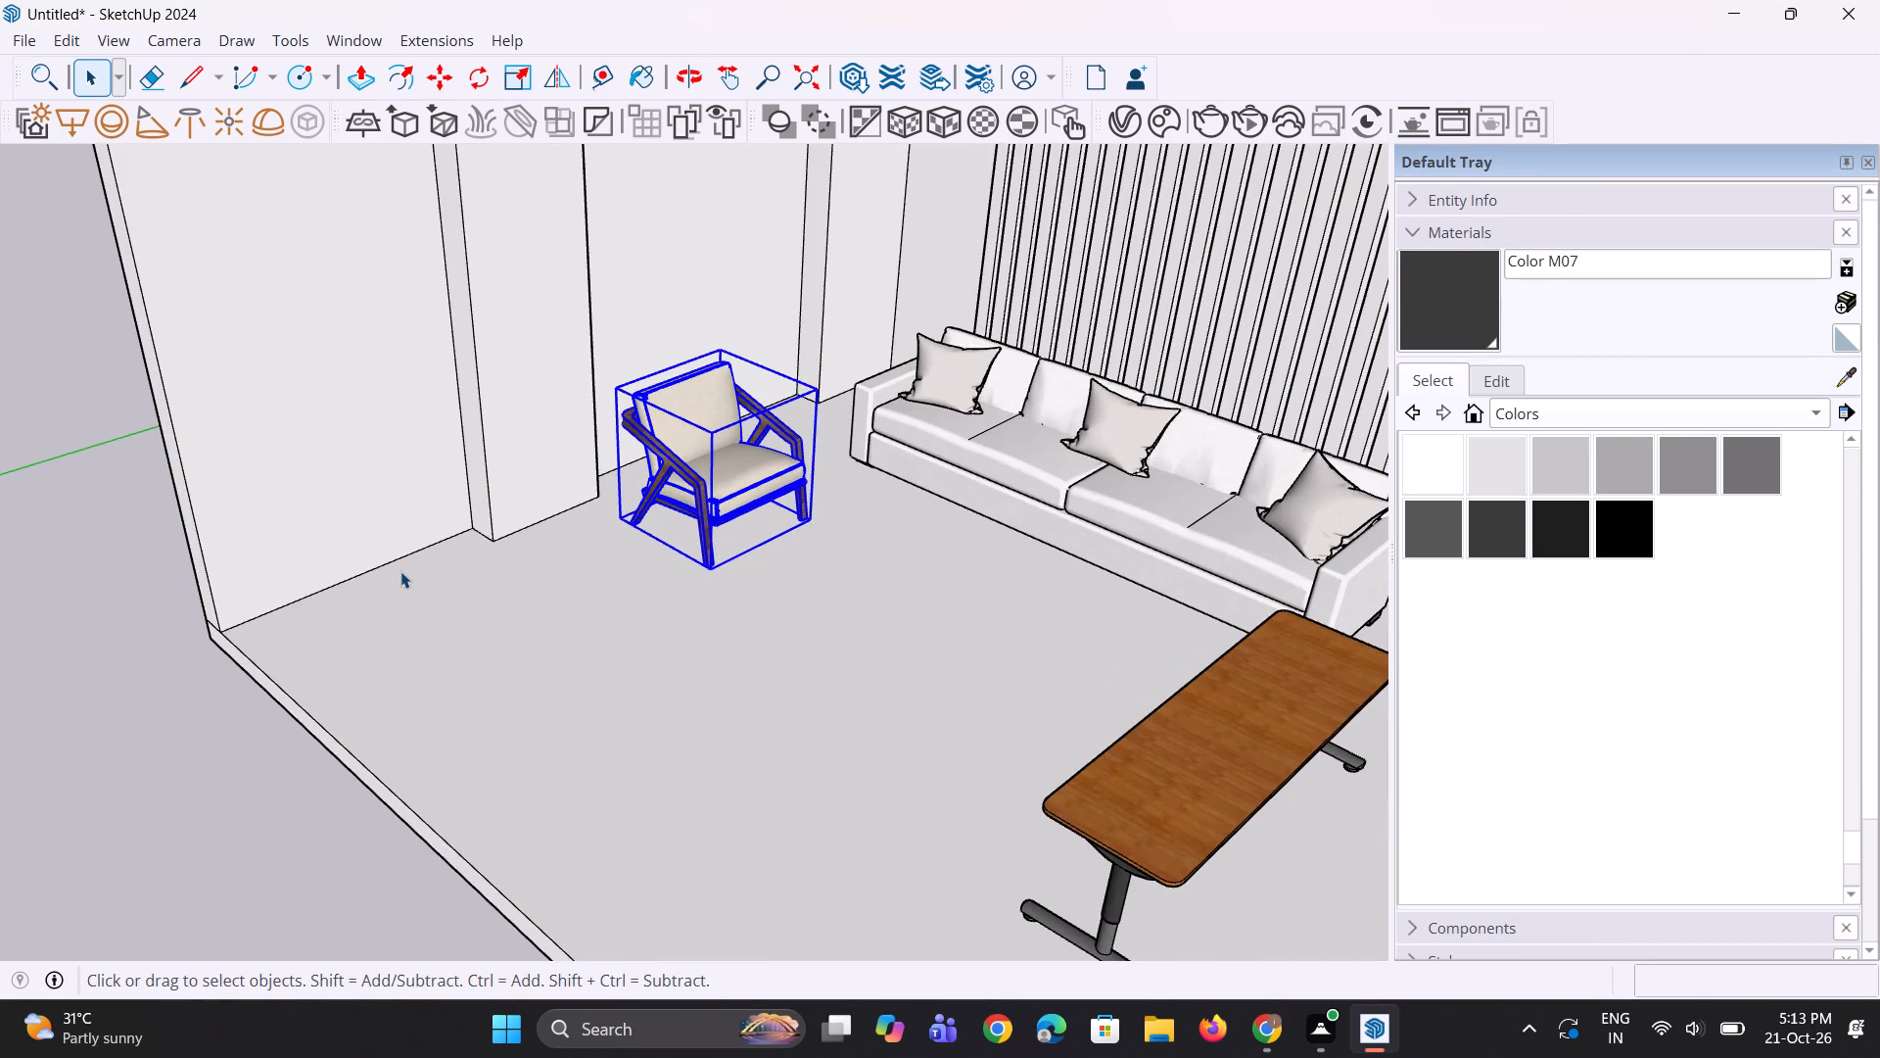
key(m)
scroll(546, 601, up, 3)
click(775, 545)
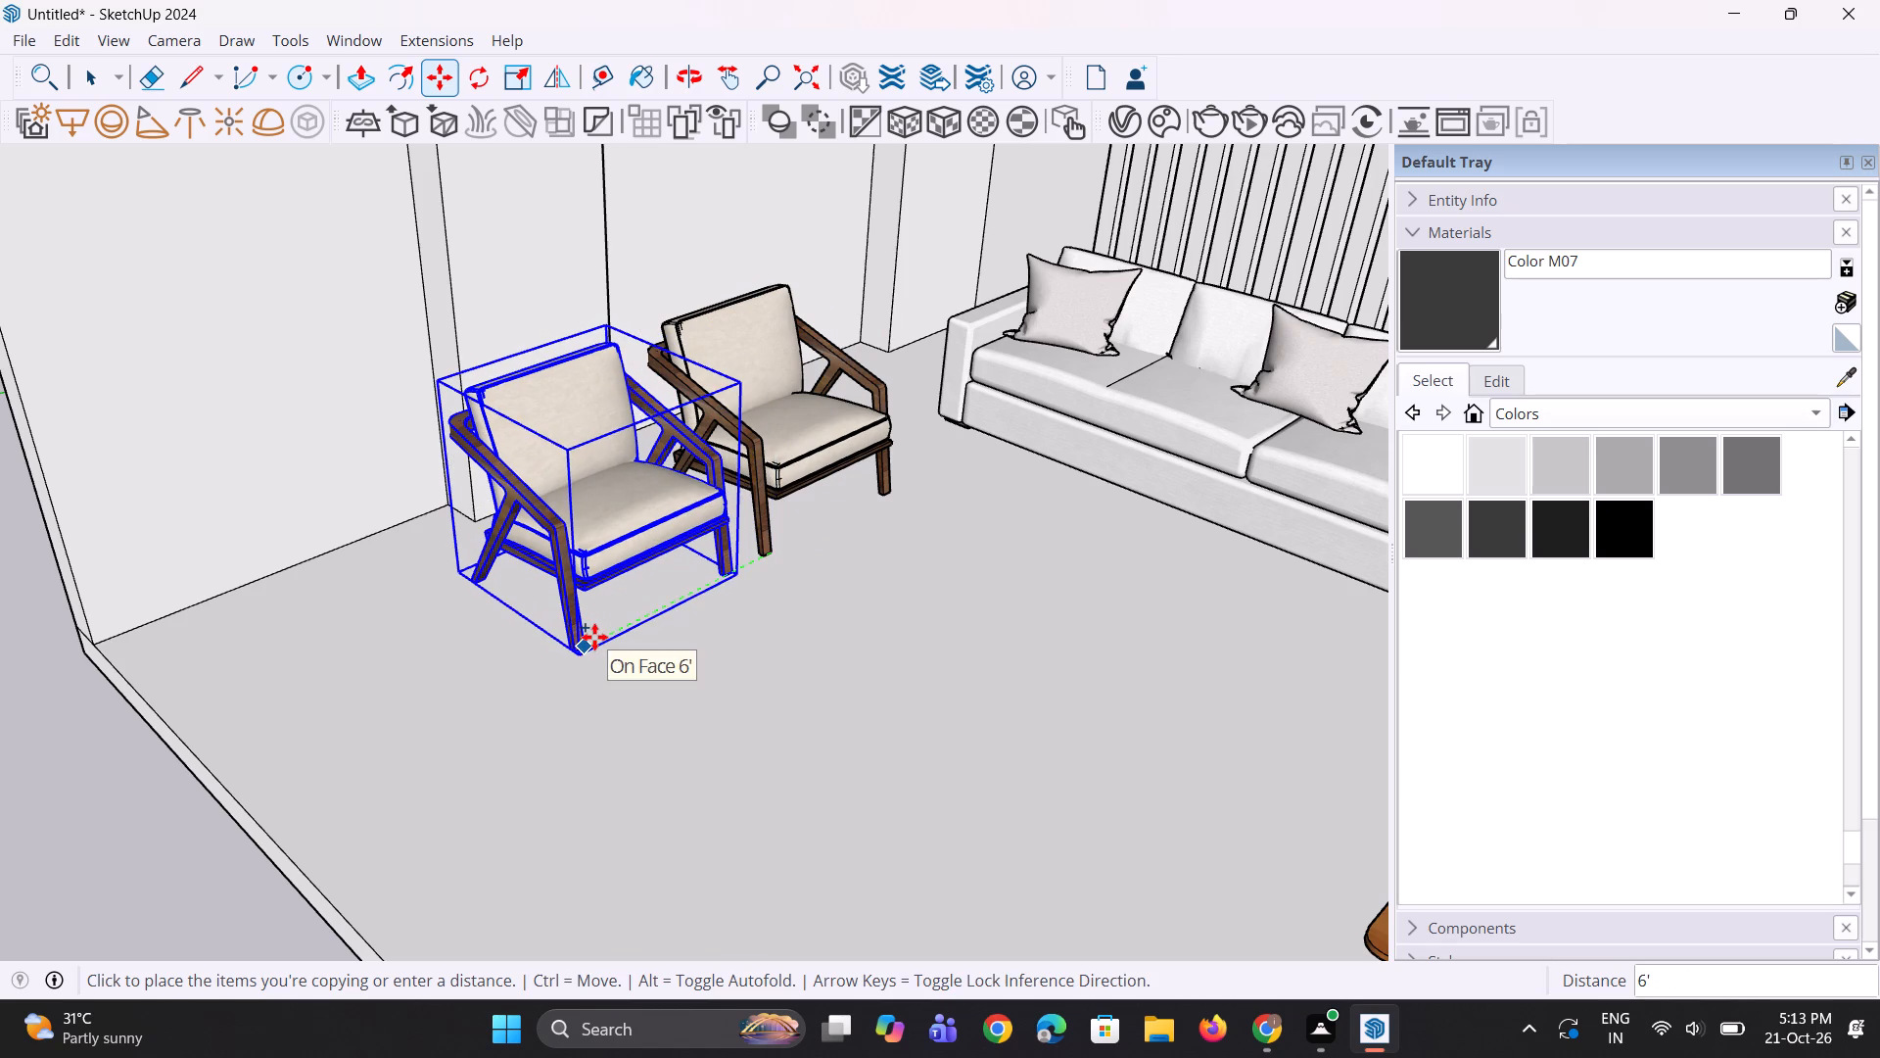
click(594, 637)
scroll(598, 635, down, 10)
middle_drag(606, 630, 644, 619)
key(space)
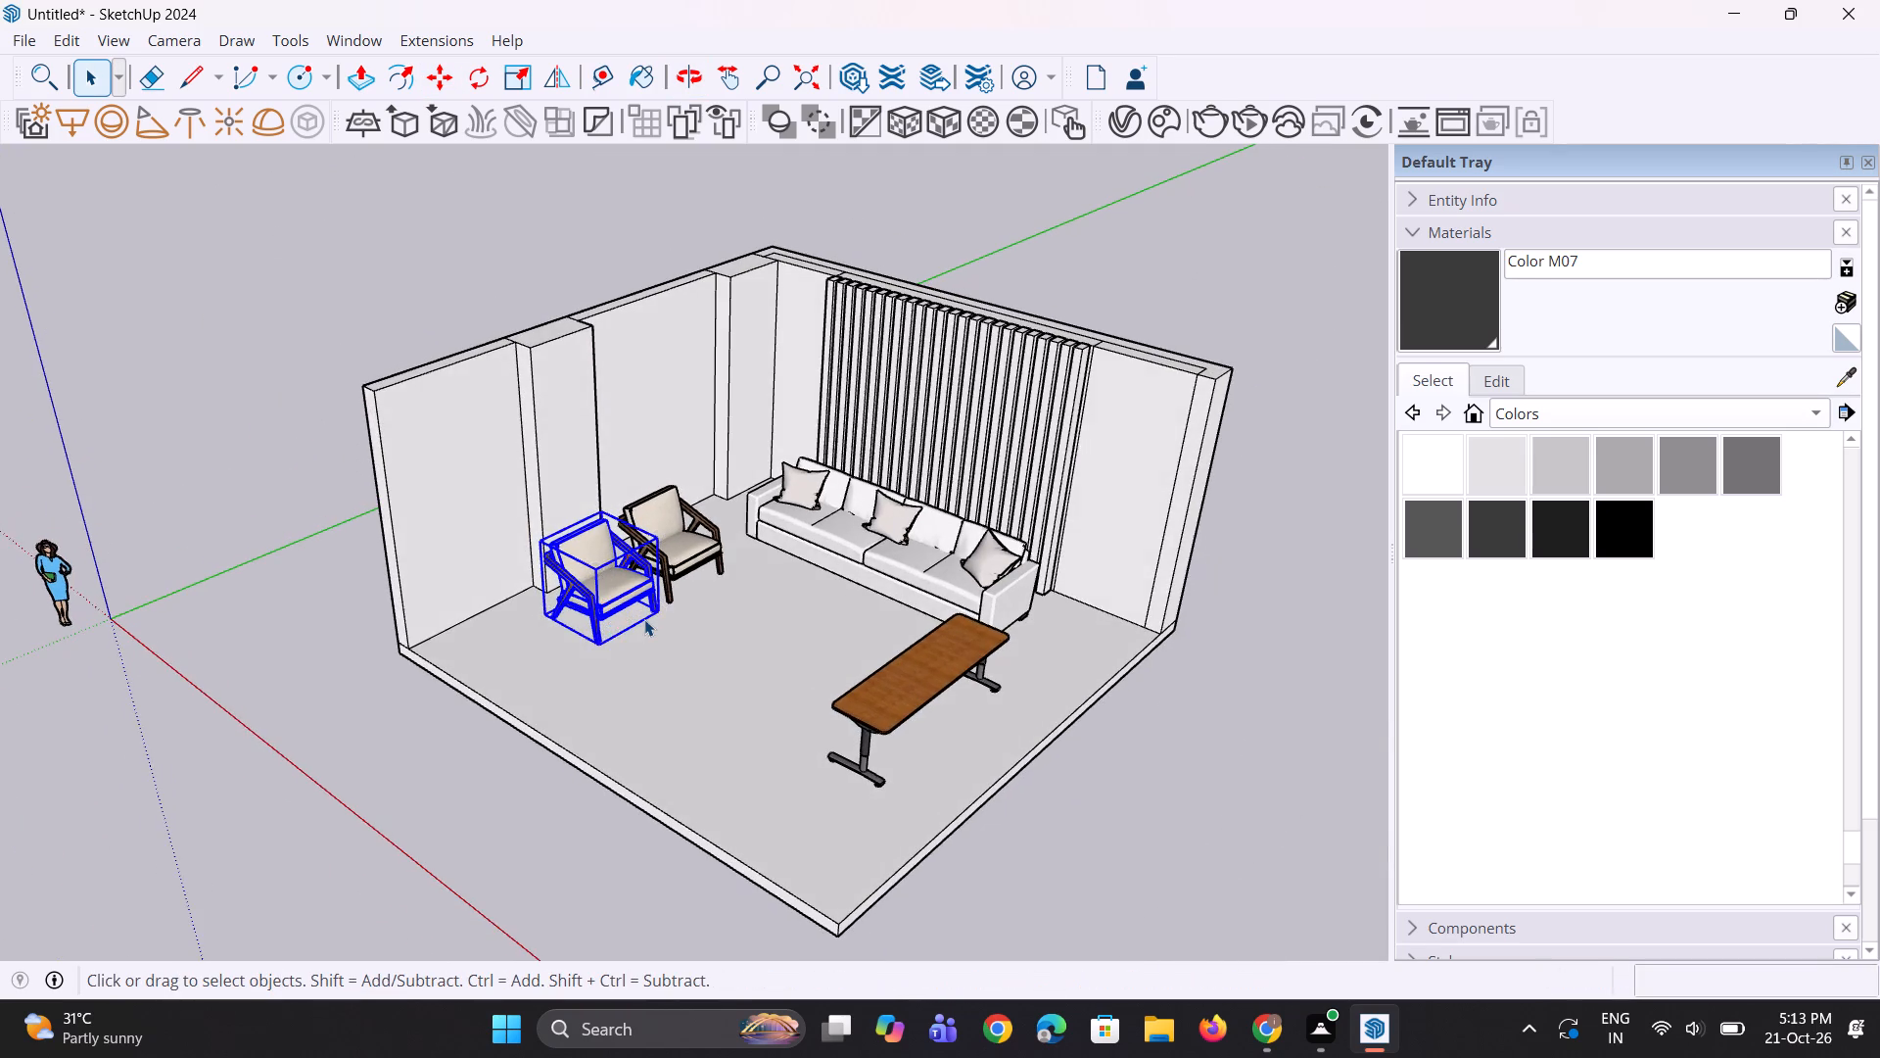
key(space)
scroll(644, 619, down, 3)
key(space)
click(237, 609)
Select both armchairs and move them together slightly away from the columned wall, further into the hall.
middle_drag(808, 583, 1015, 635)
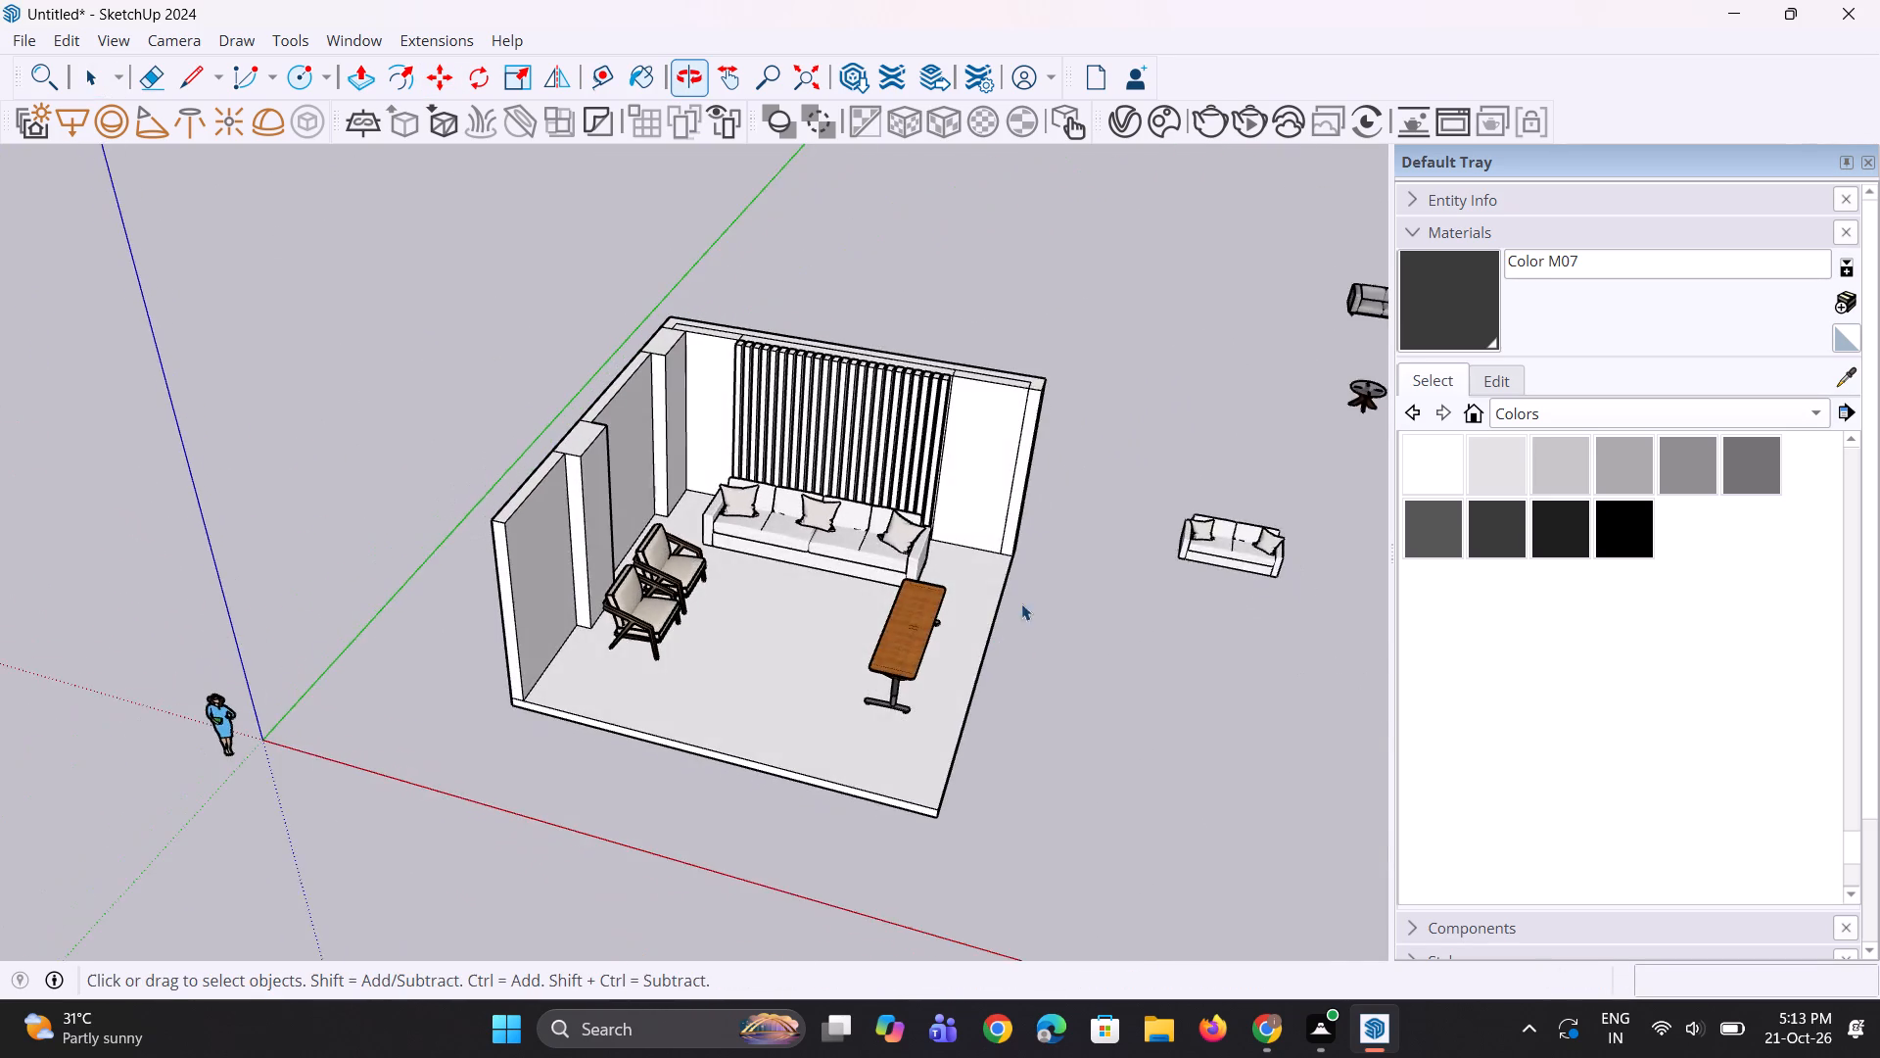
scroll(472, 586, up, 8)
click(780, 636)
ctrl+click(822, 576)
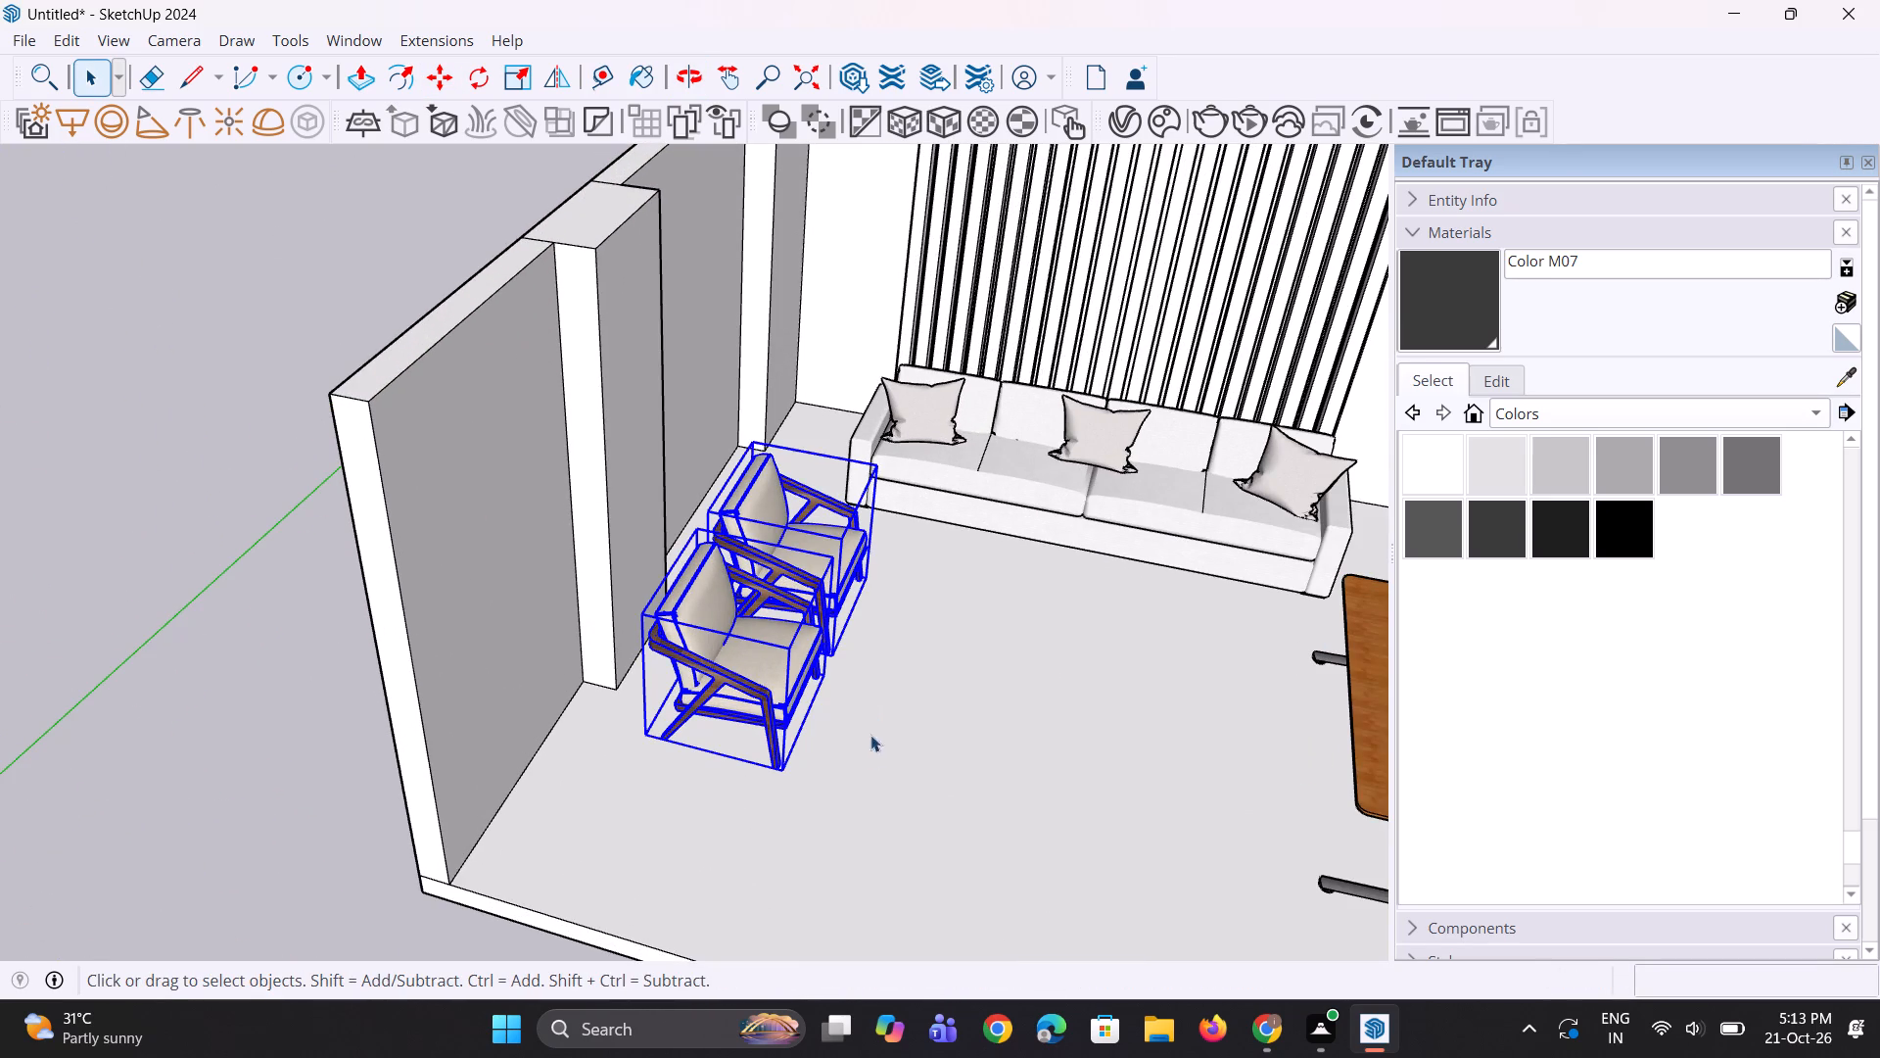
key(m)
scroll(858, 816, up, 4)
click(747, 755)
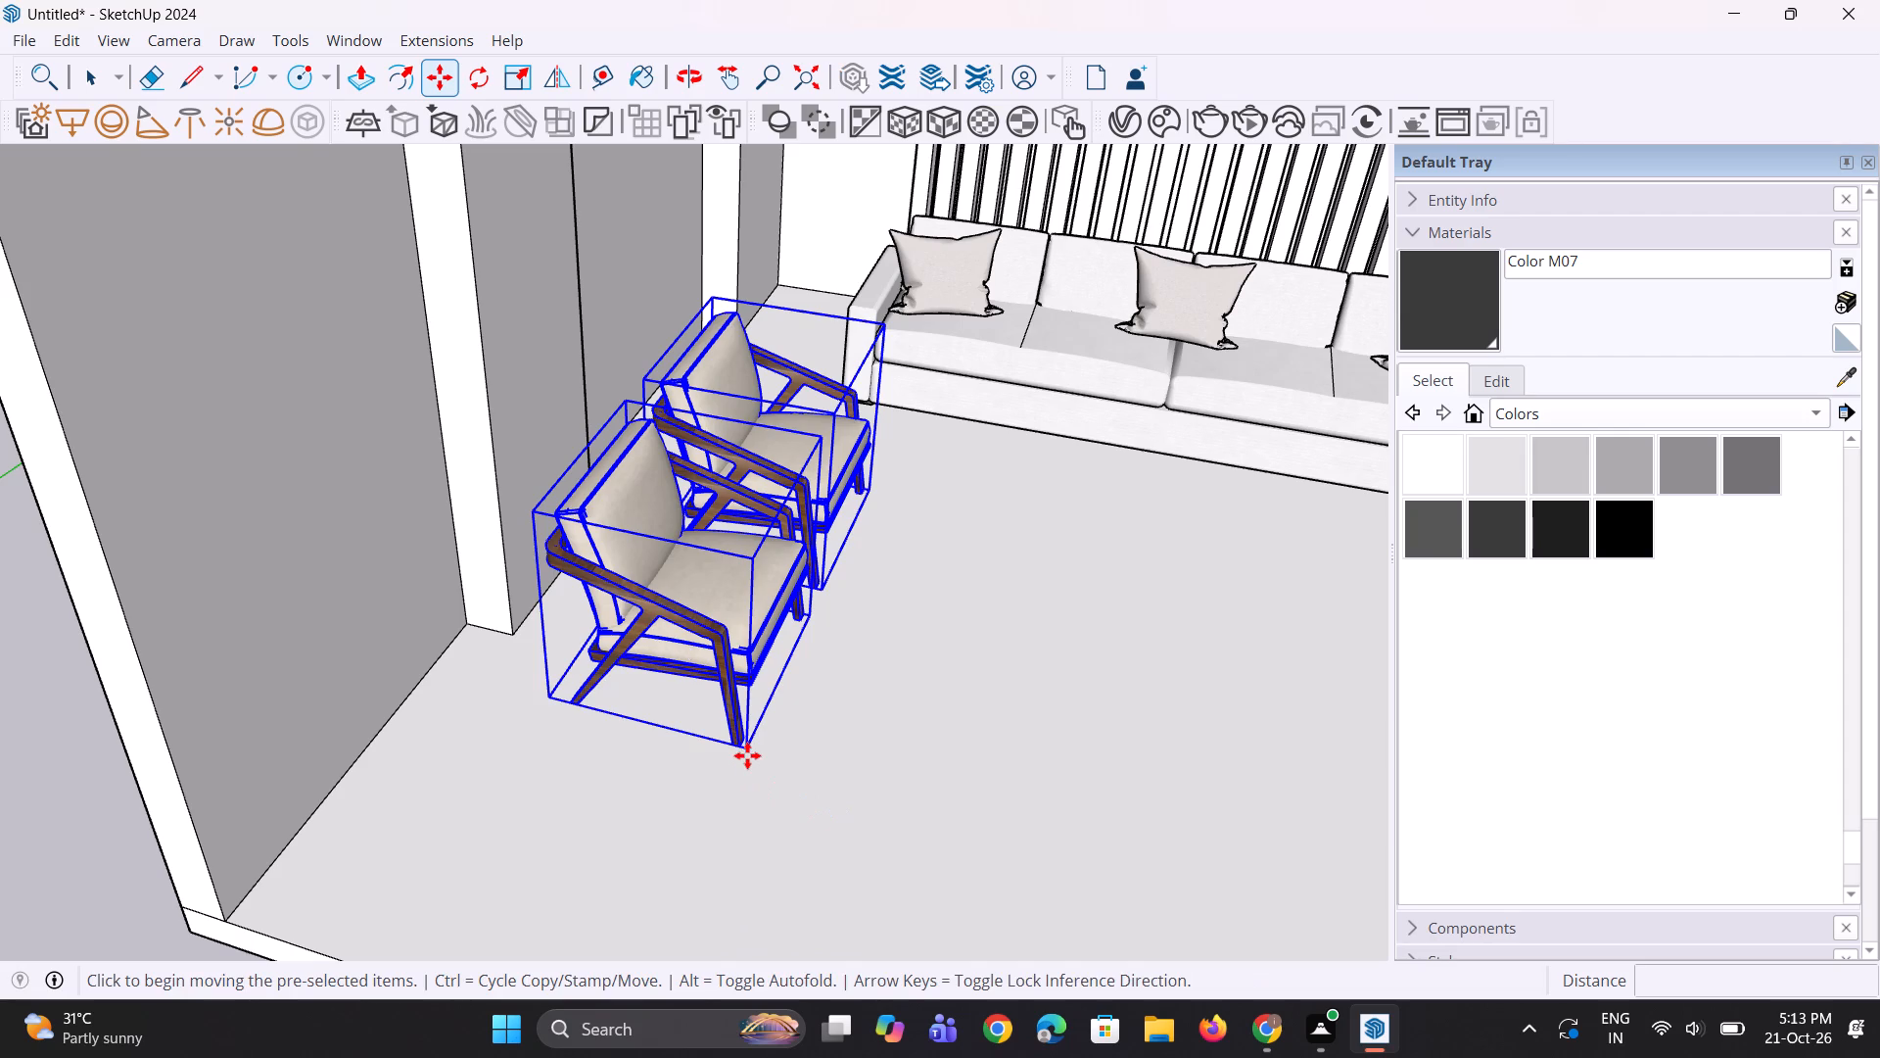
click(792, 757)
scroll(792, 757, down, 6)
key(space)
key(space)
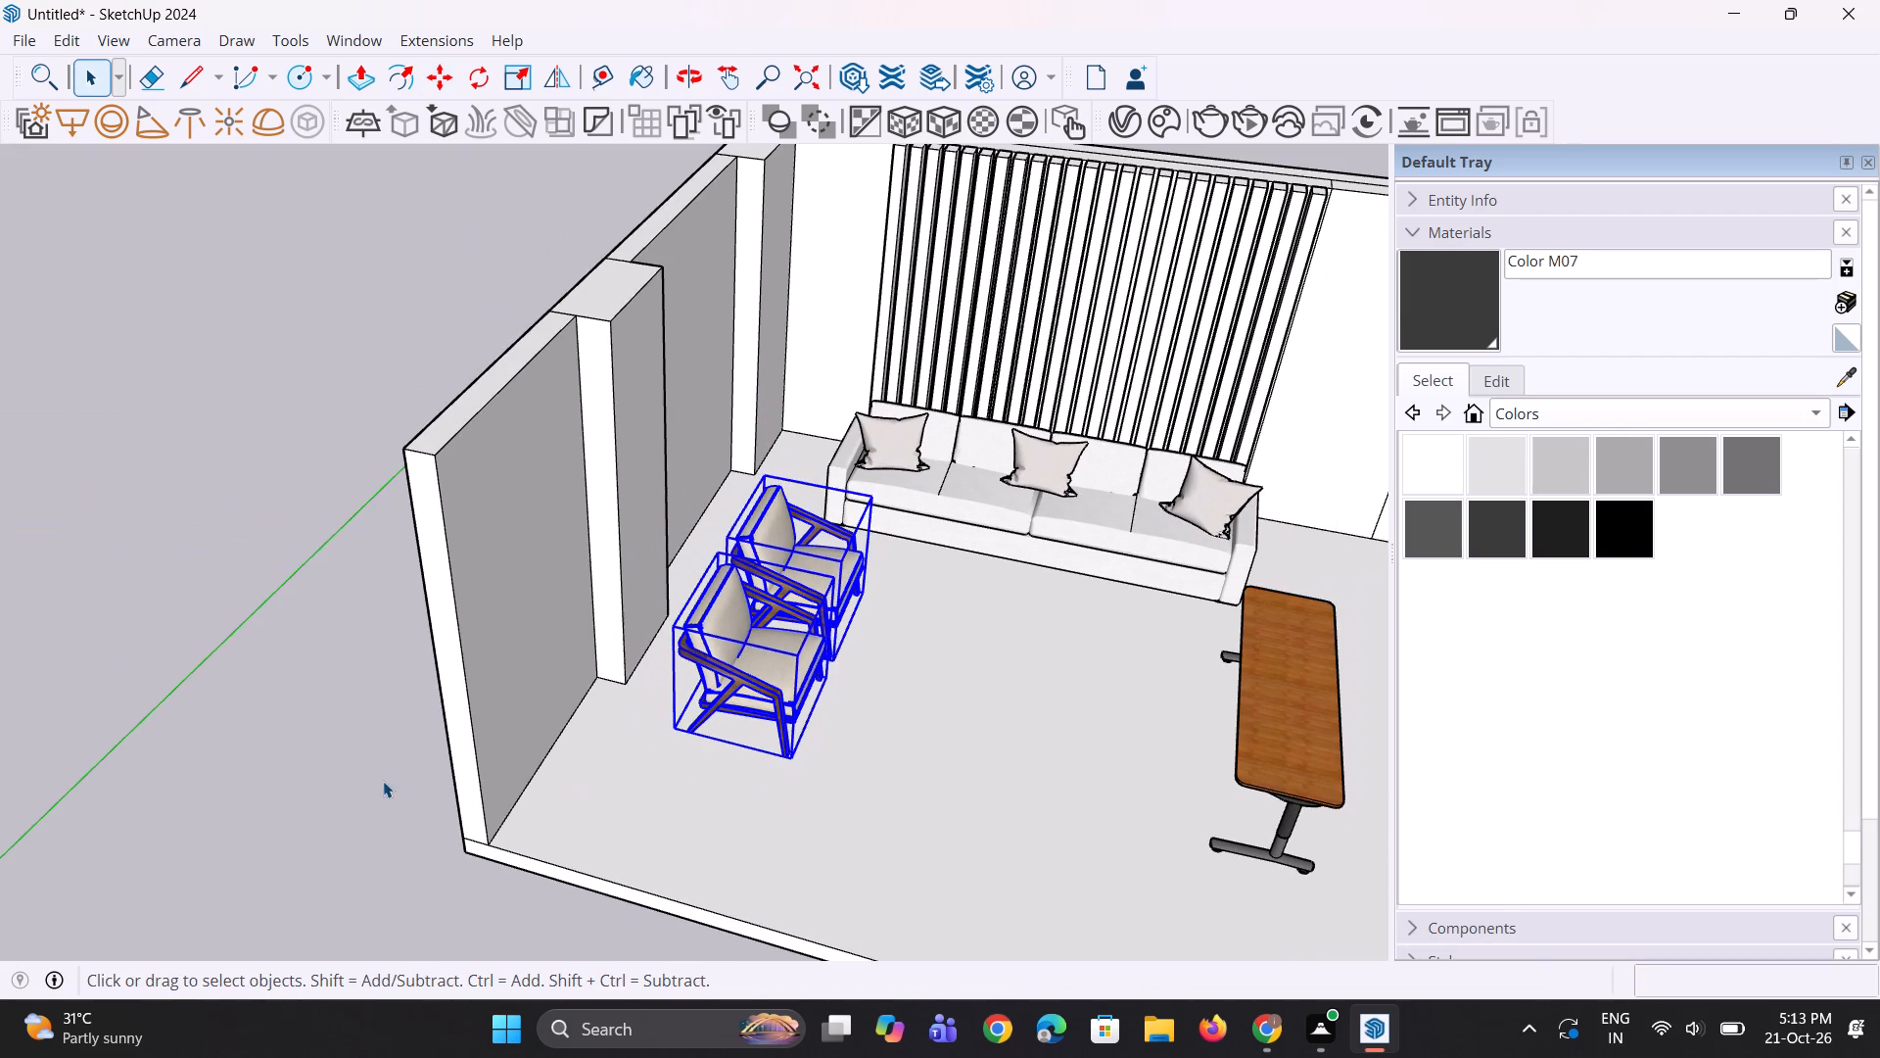
click(383, 781)
Examine the wooden table and its placement relative to the sofa and armchairs from several angles.
middle_drag(771, 683, 711, 670)
scroll(550, 596, up, 1)
scroll(550, 596, down, 5)
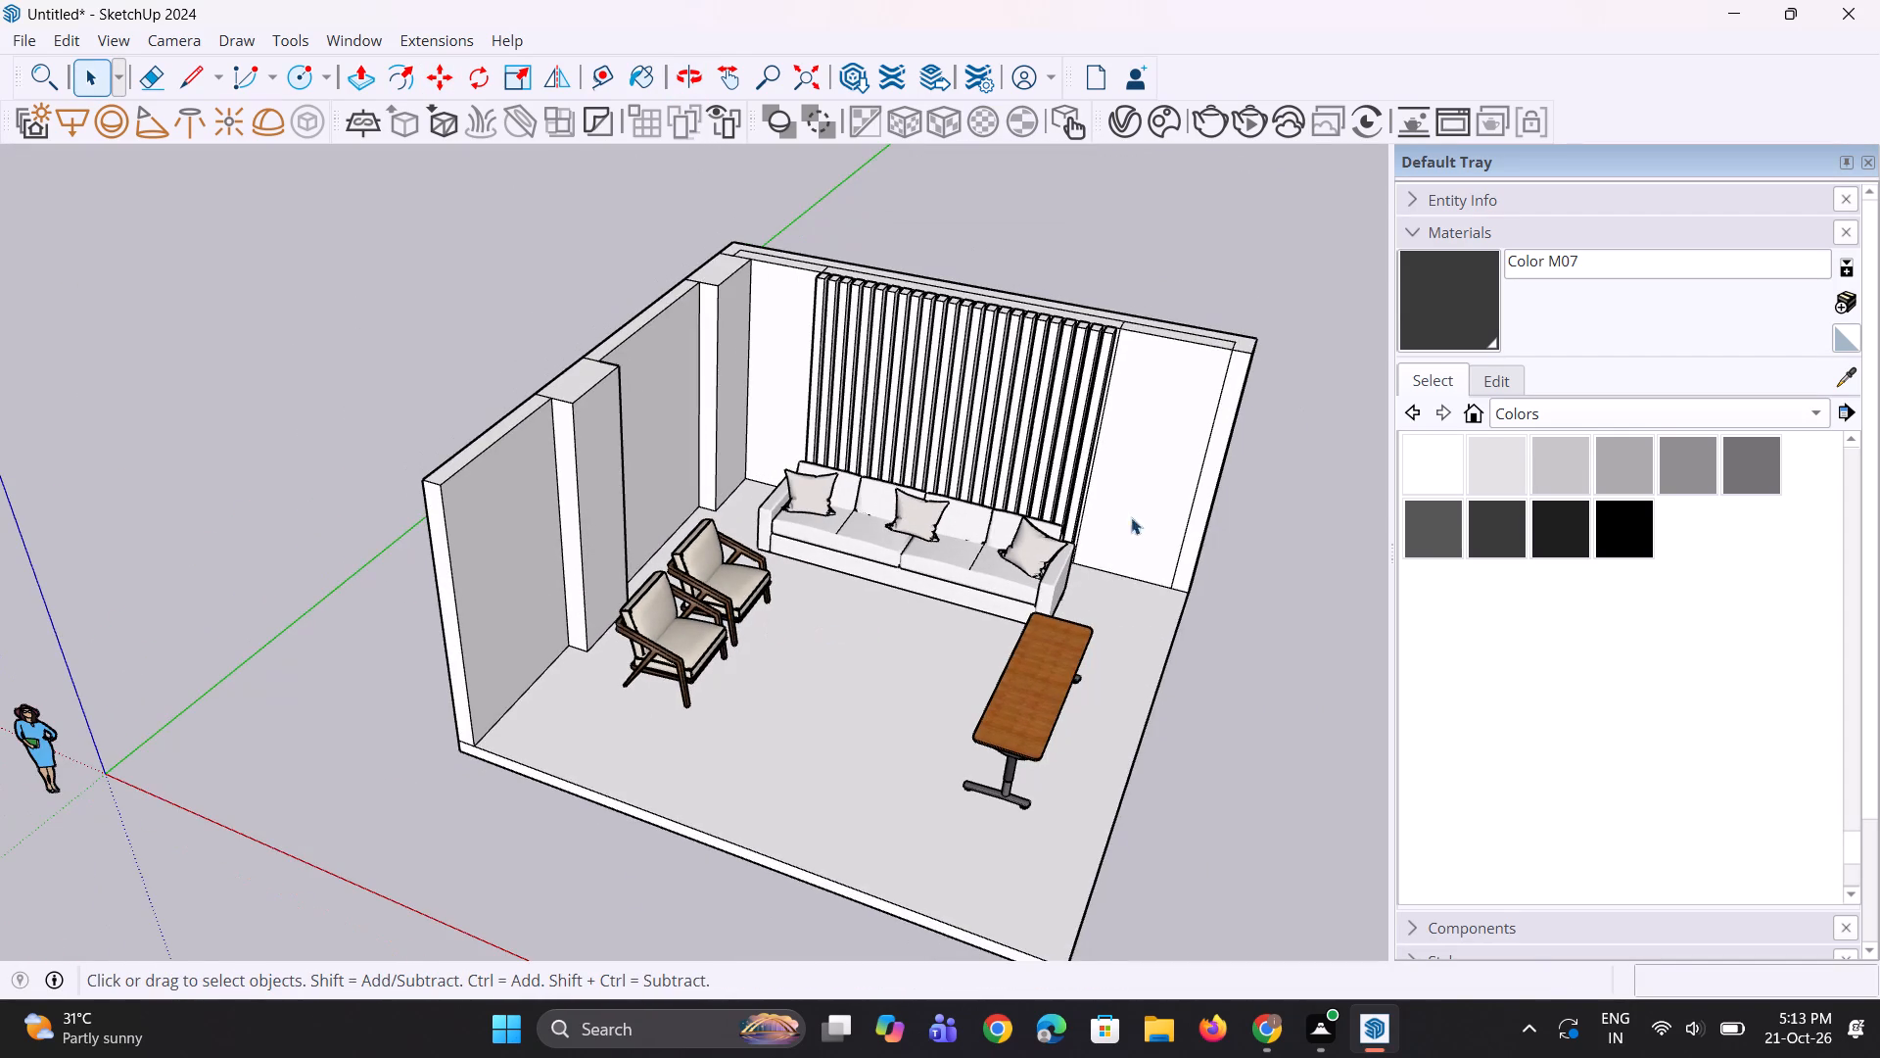
scroll(1109, 668, up, 3)
click(1046, 729)
click(992, 733)
middle_drag(1003, 745, 1176, 650)
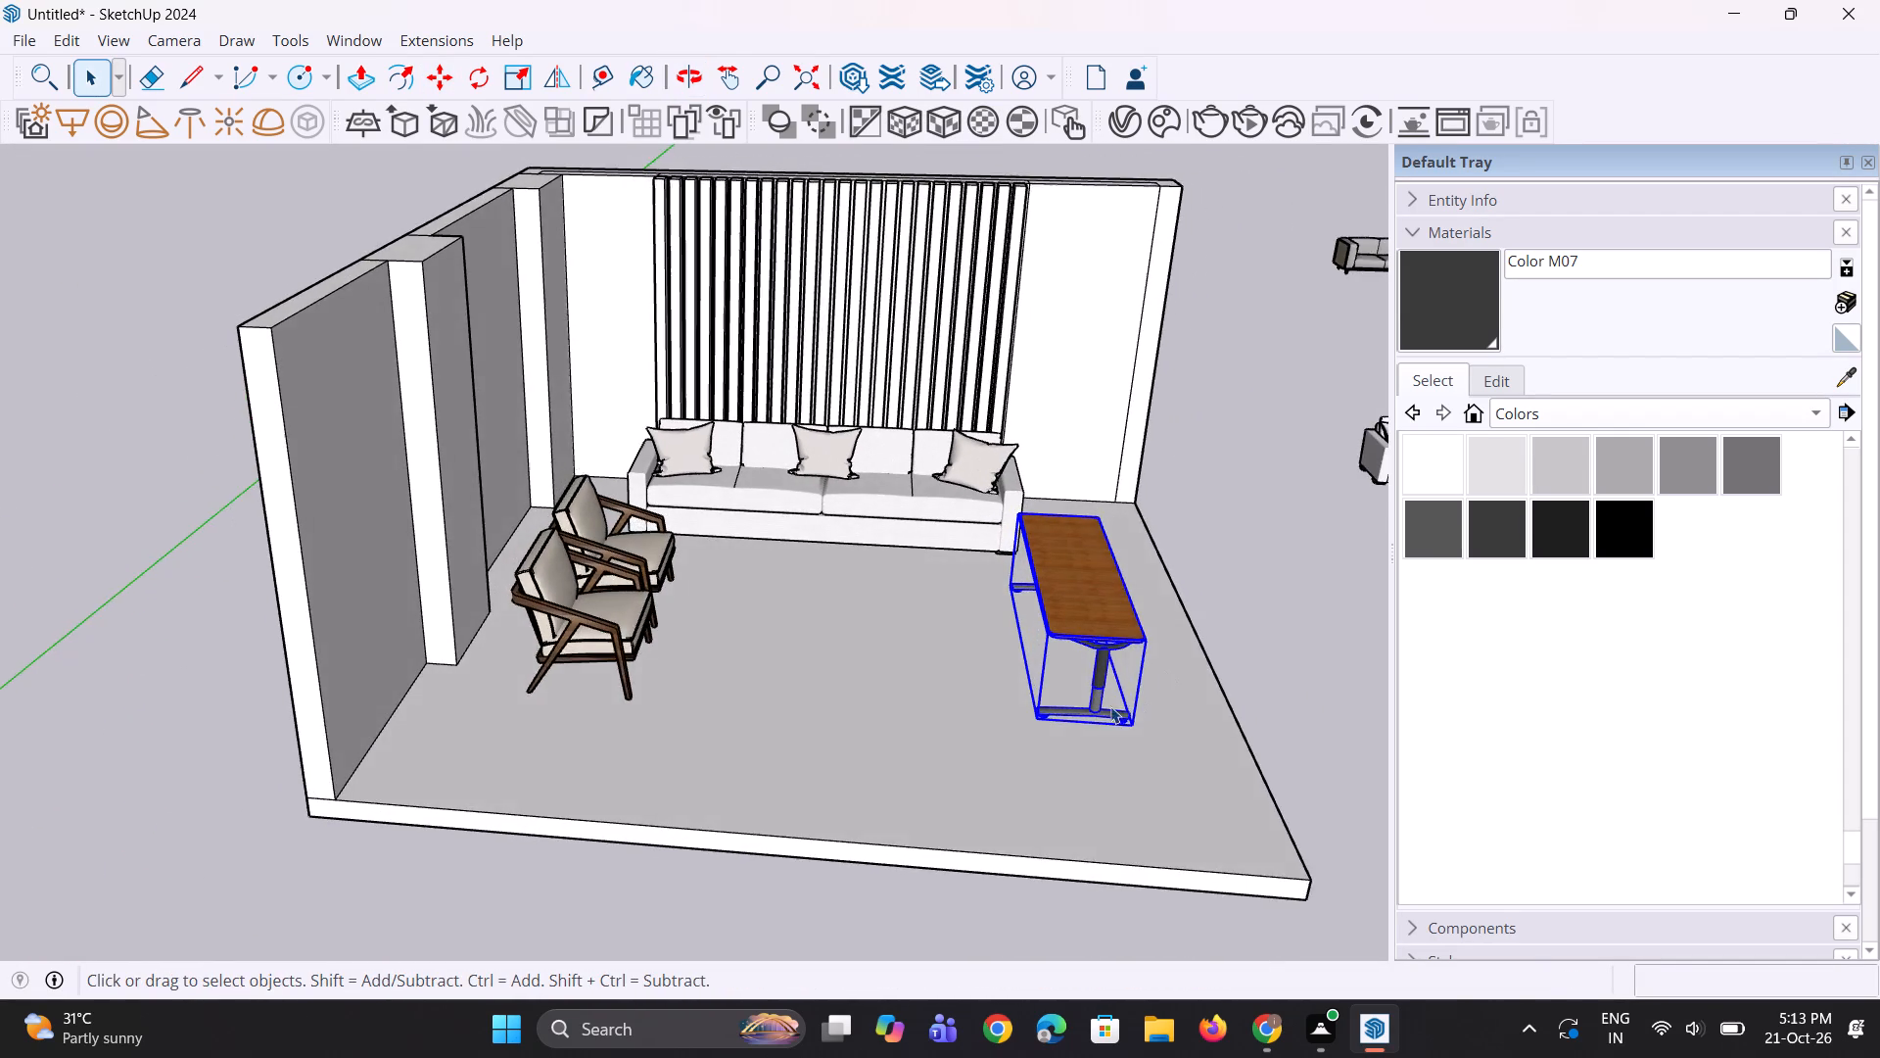
scroll(1065, 709, up, 2)
middle_drag(1037, 711, 1002, 769)
key(space)
key(space)
click(1353, 639)
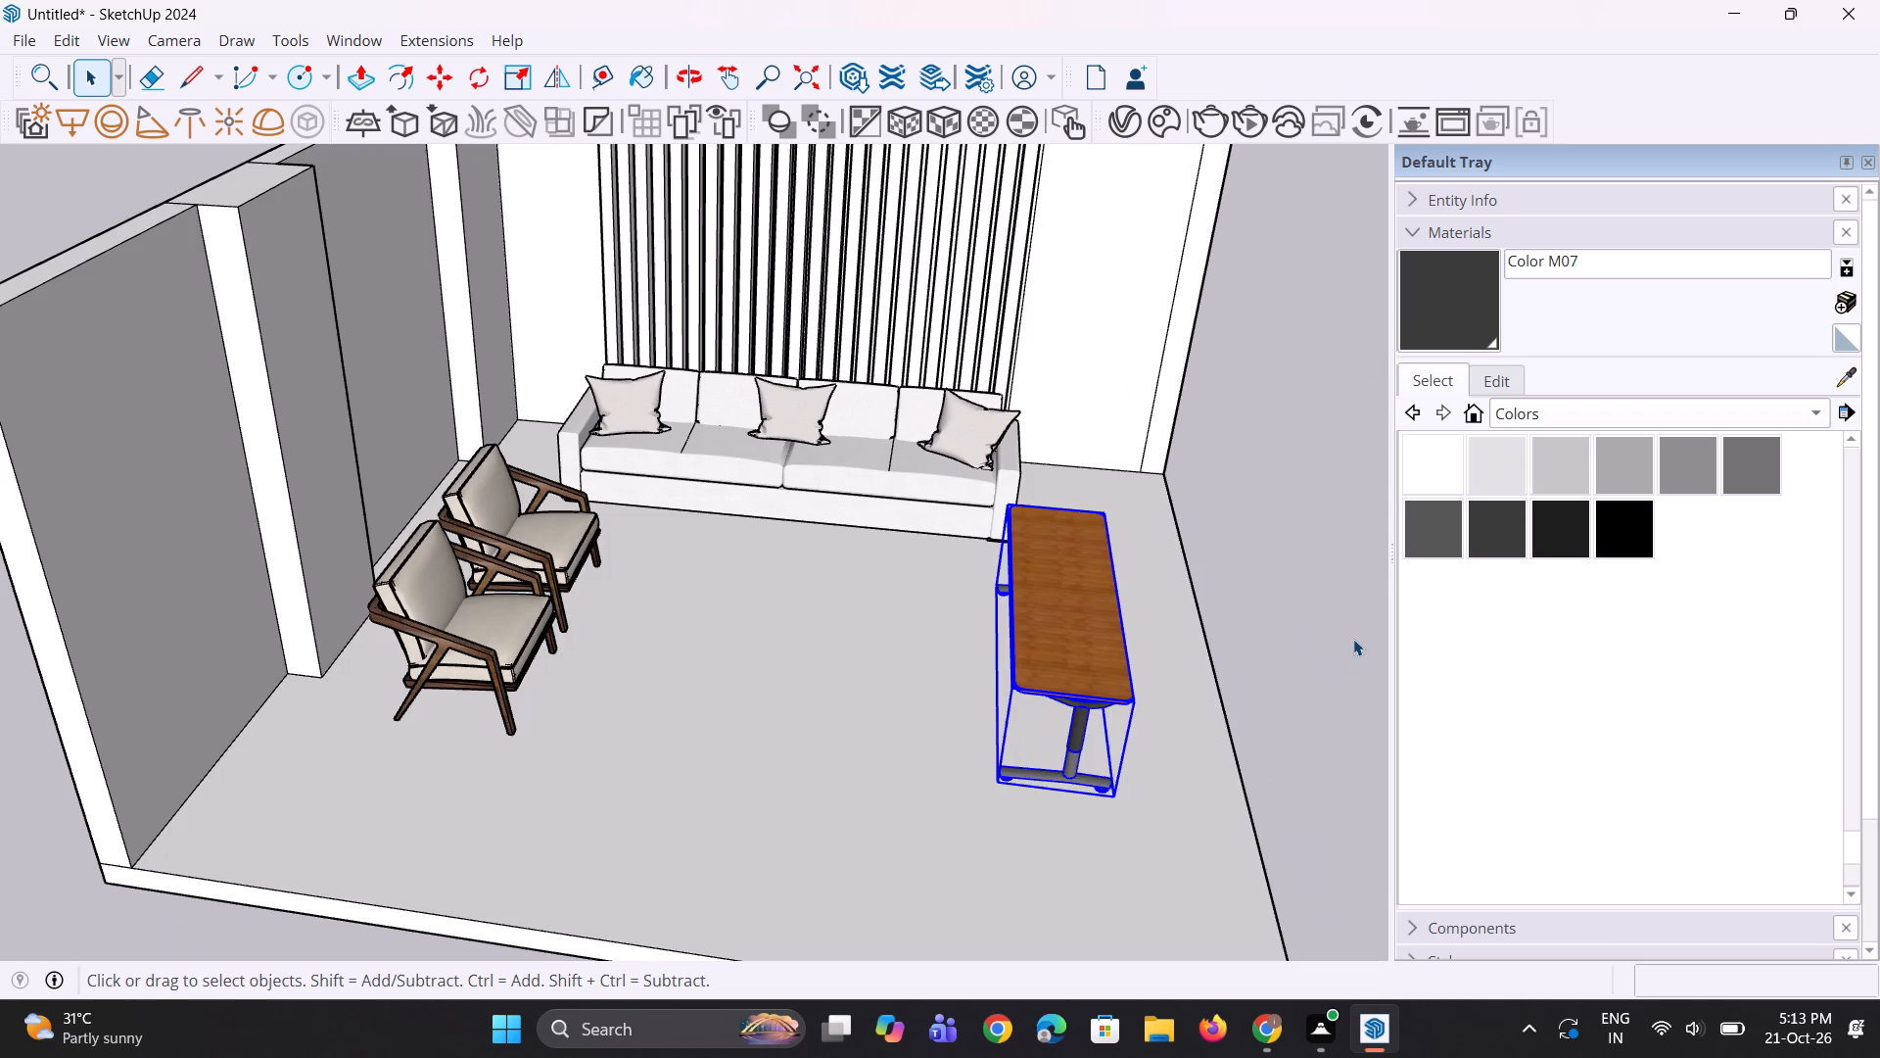
scroll(525, 483, down, 5)
middle_drag(649, 559, 532, 636)
scroll(53, 267, up, 1)
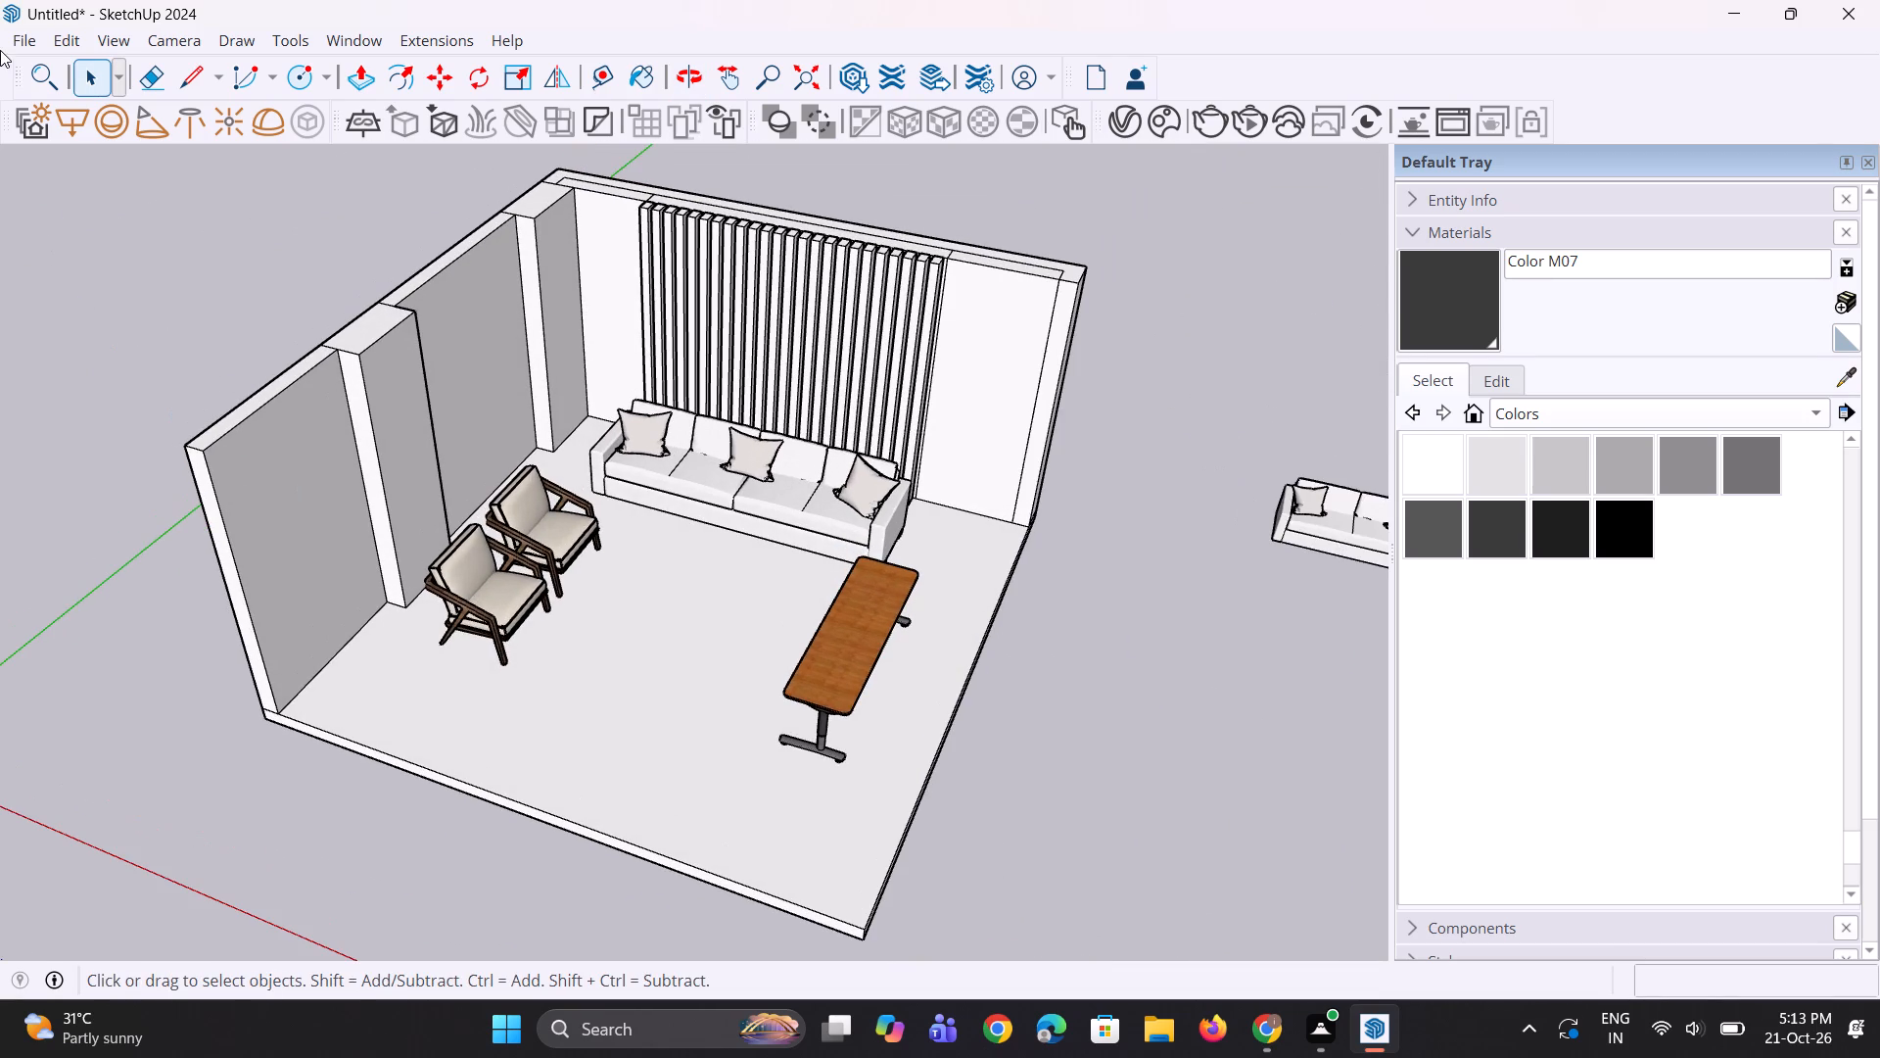
Browse the Downloads folder for another model to import, leaving without importing any.
click(28, 35)
click(129, 384)
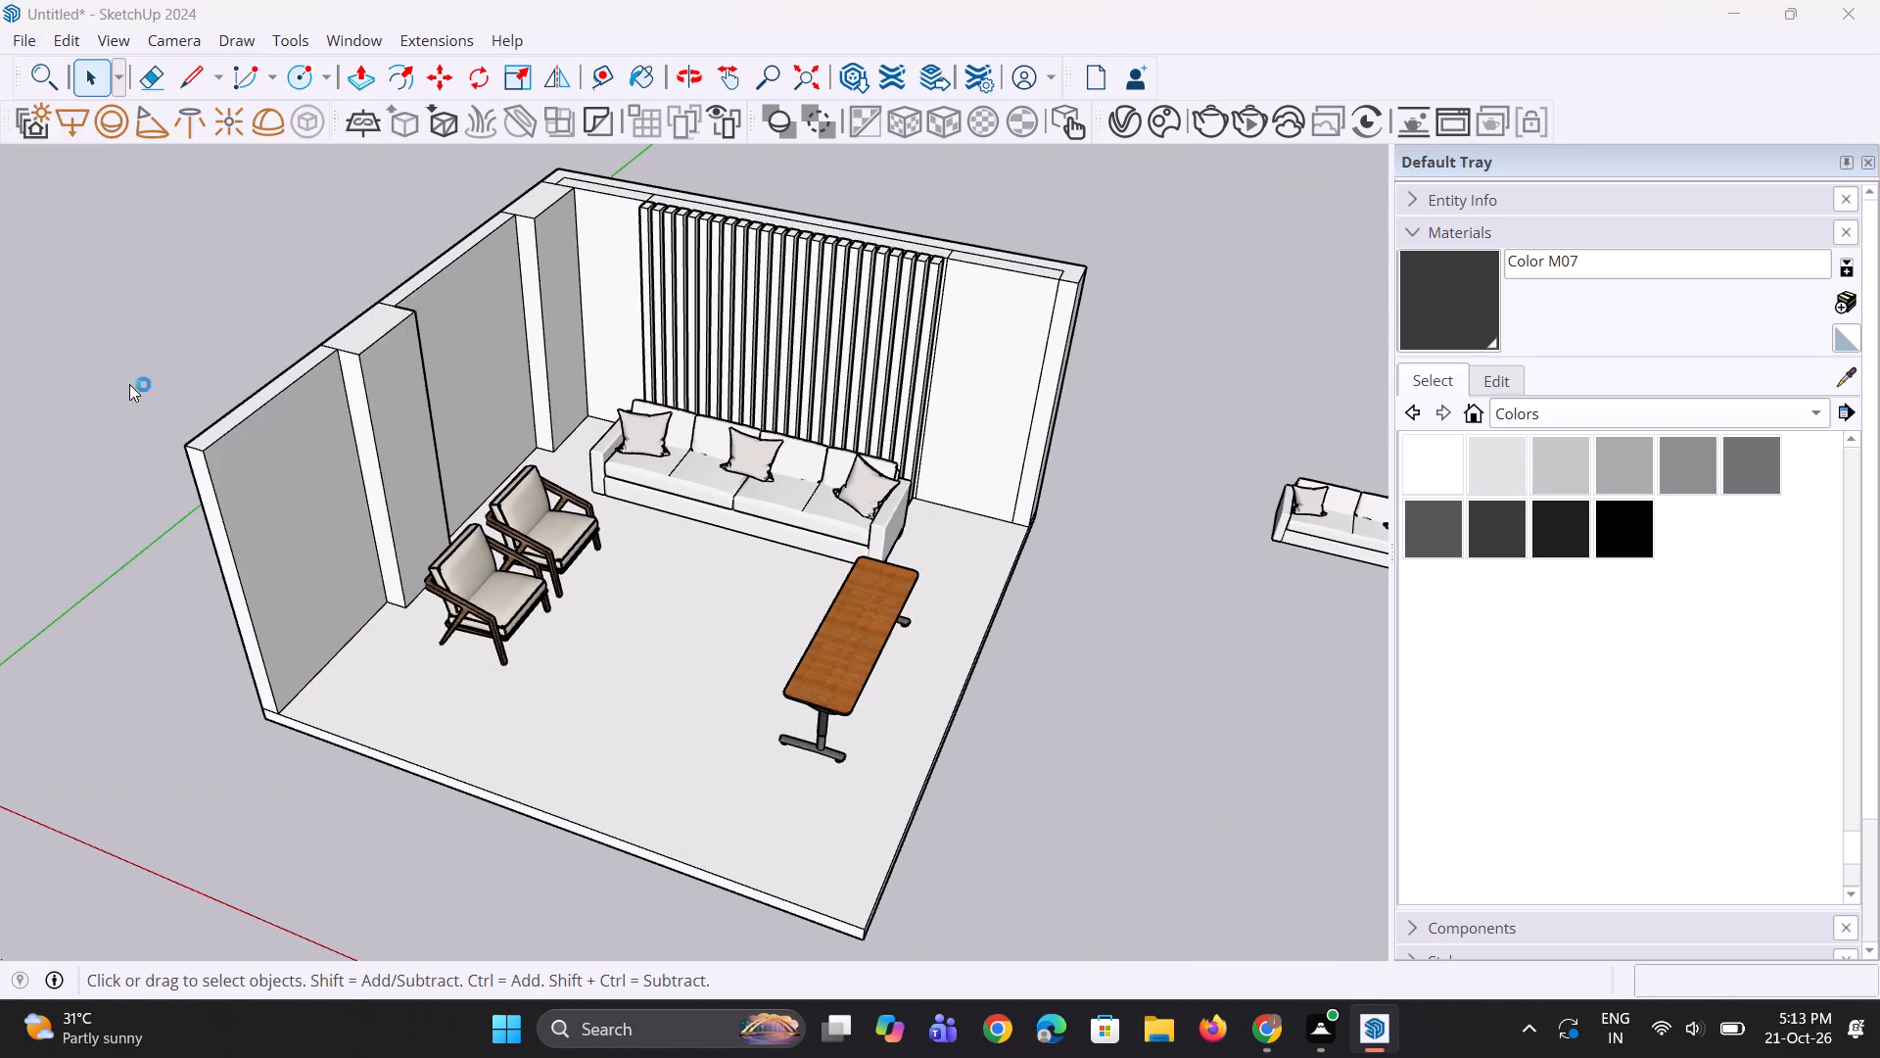
scroll(395, 345, down, 4)
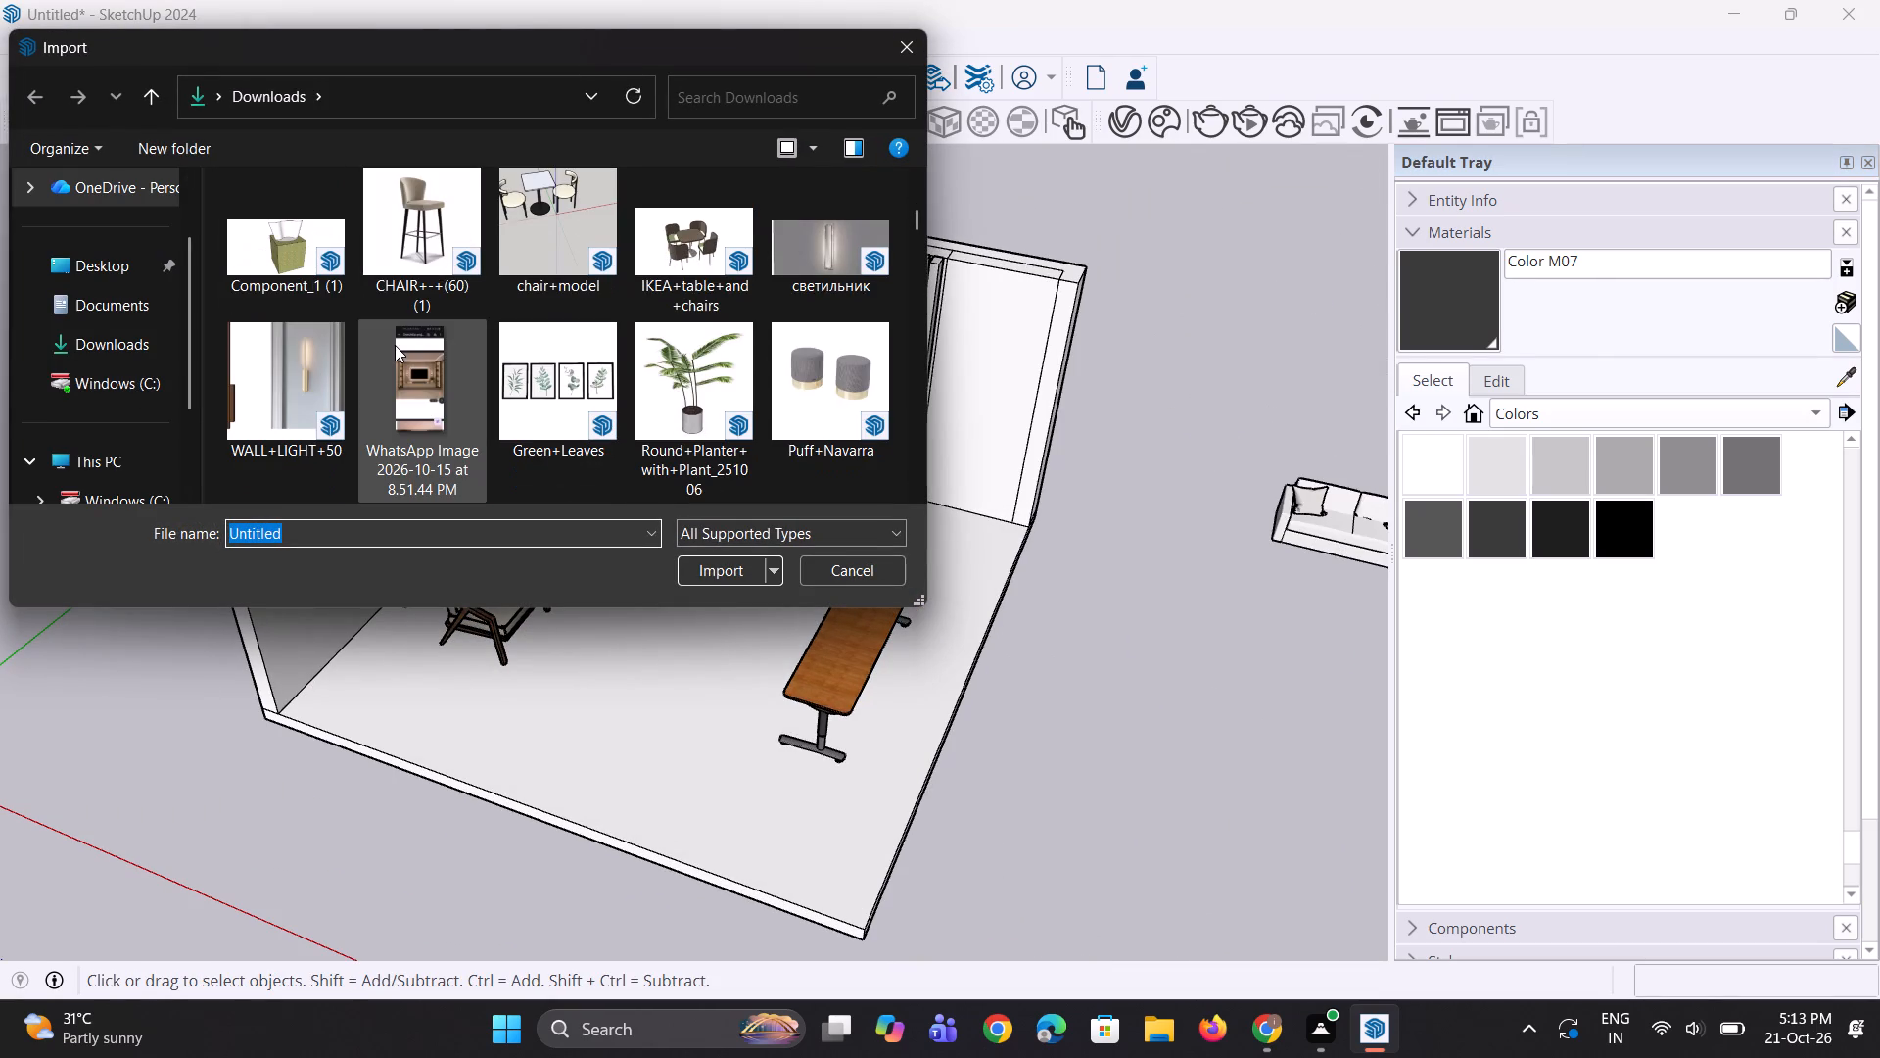
scroll(396, 345, down, 3)
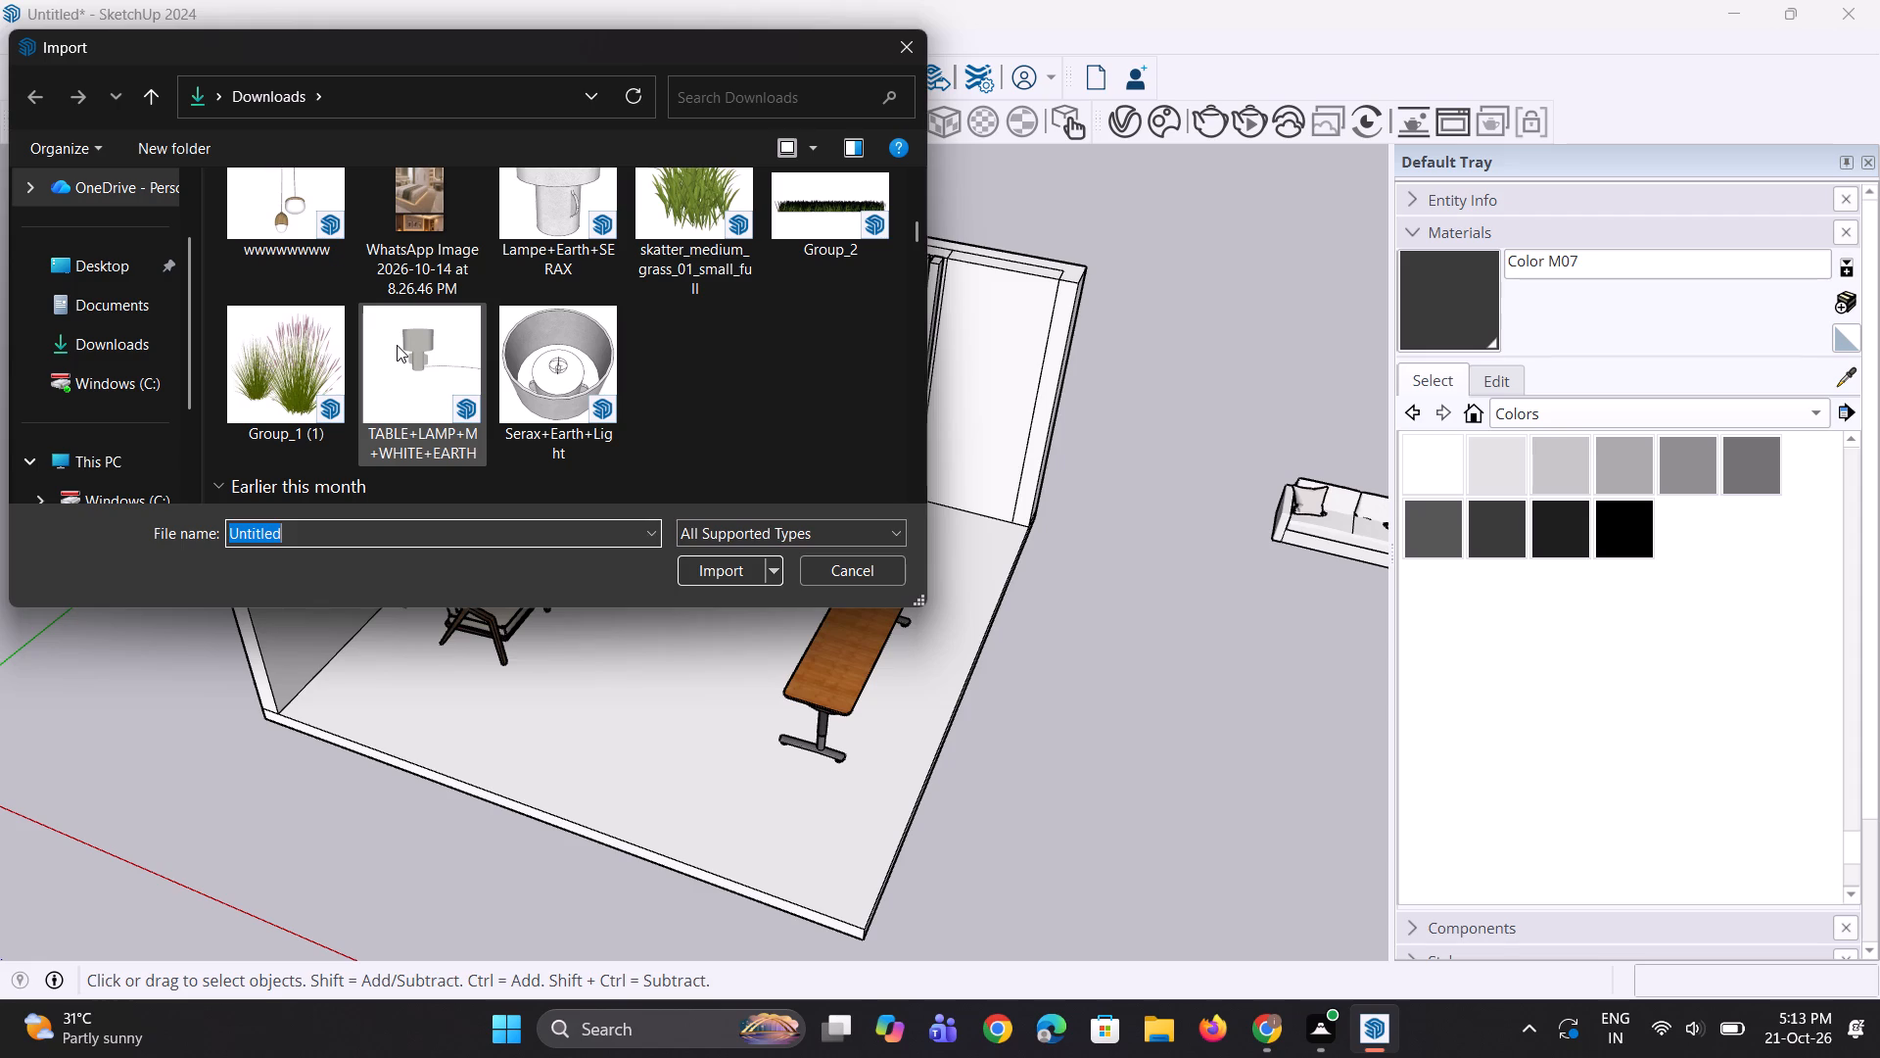
scroll(392, 350, down, 3)
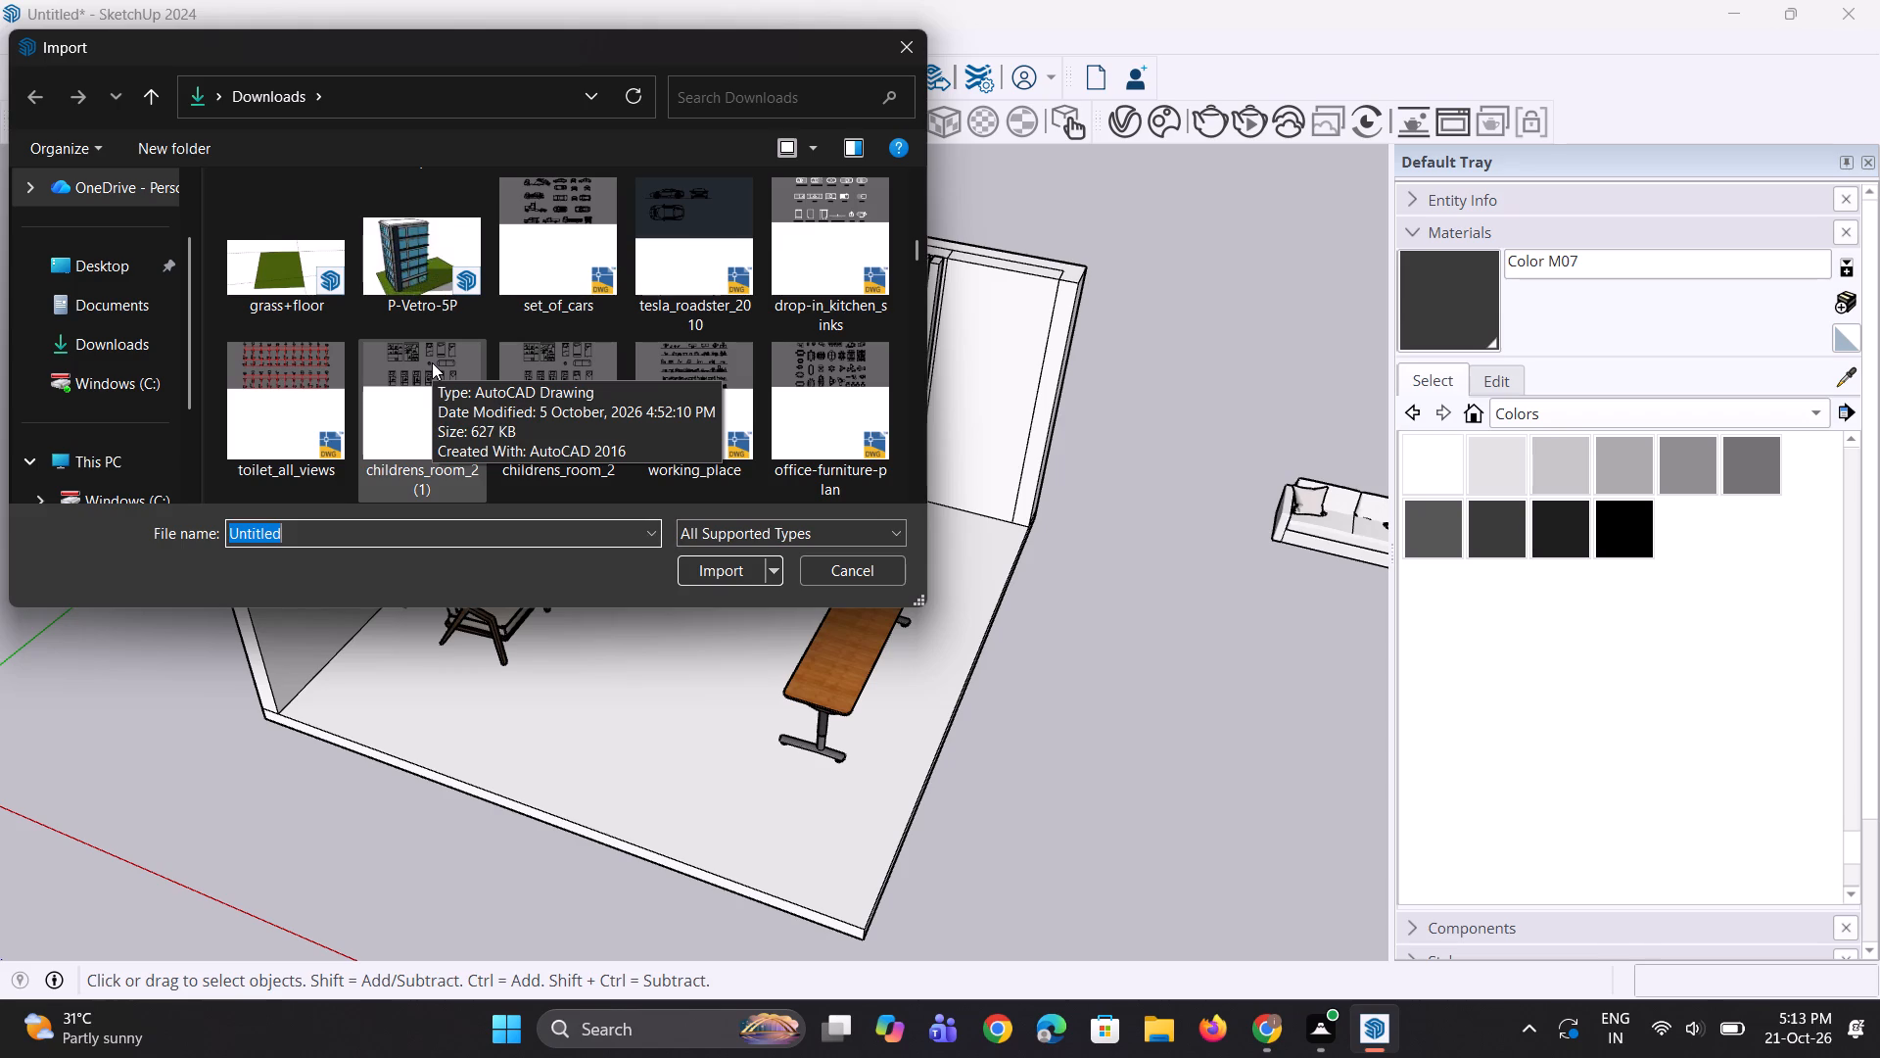
scroll(393, 329, down, 4)
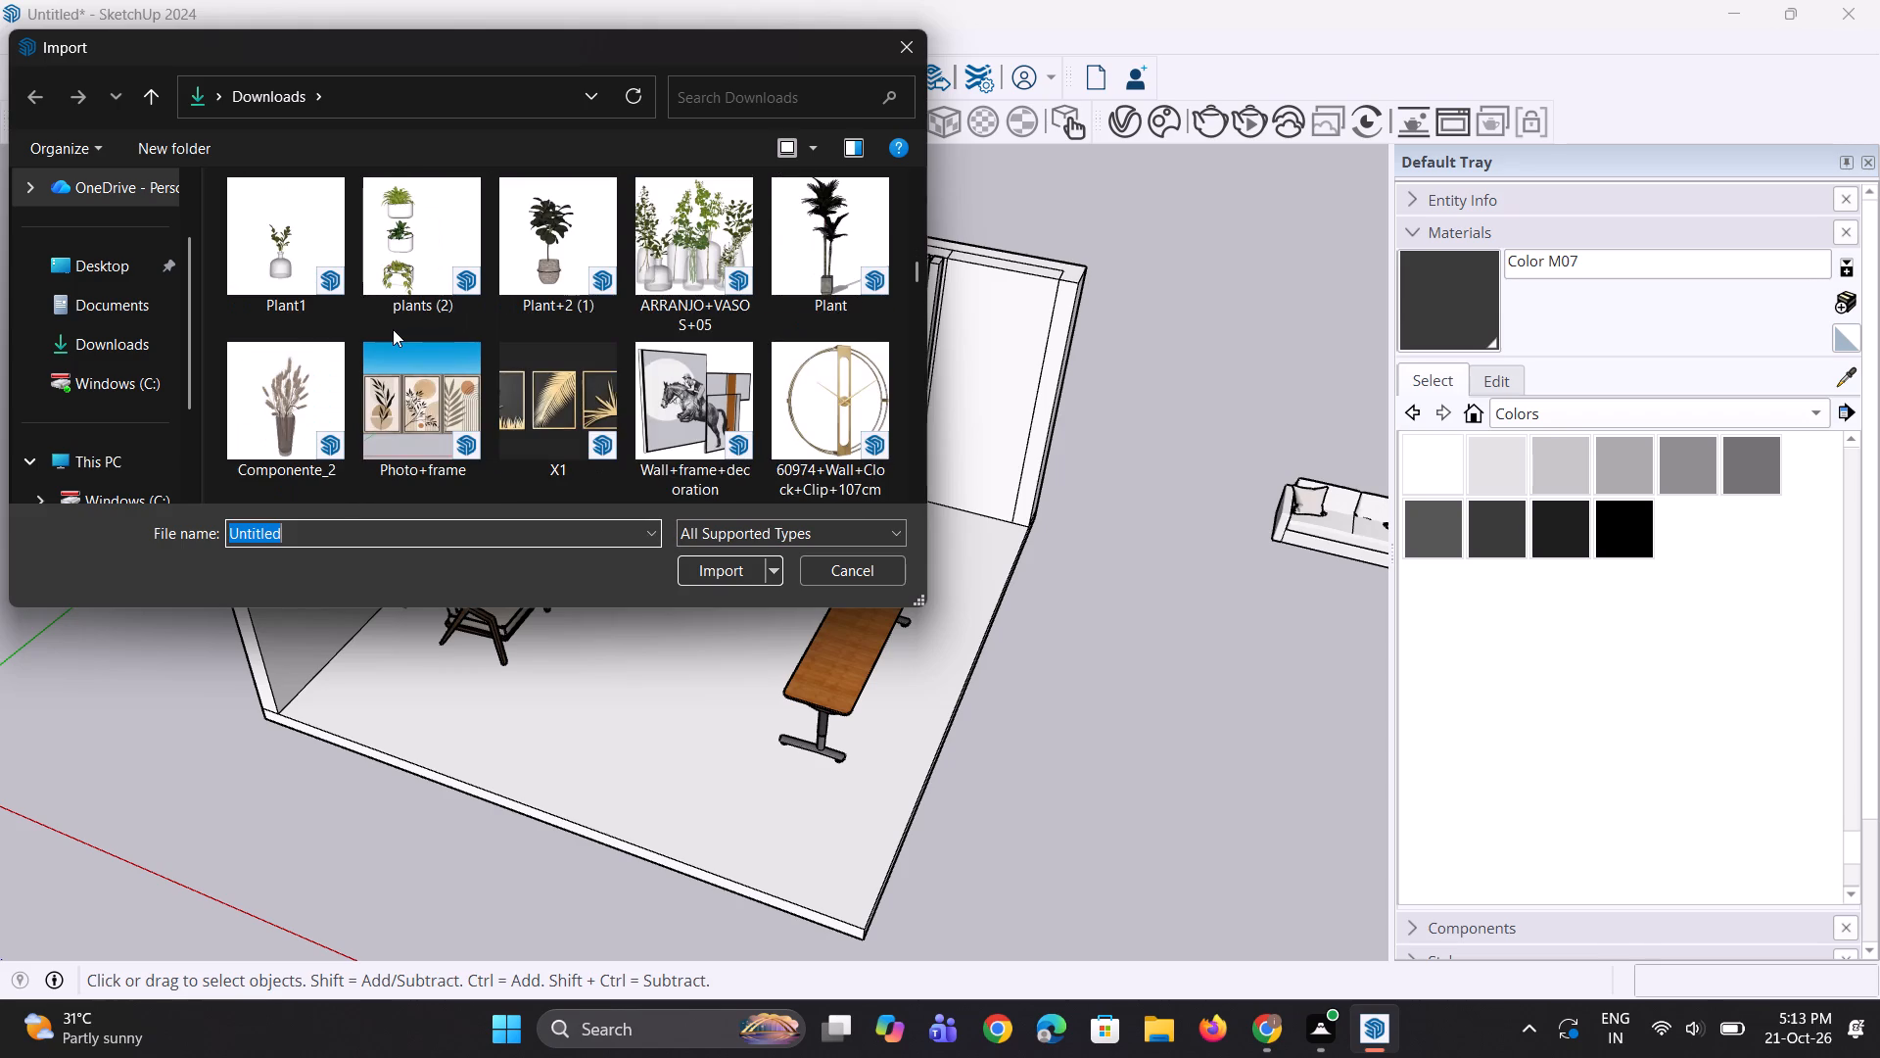
scroll(393, 329, down, 2)
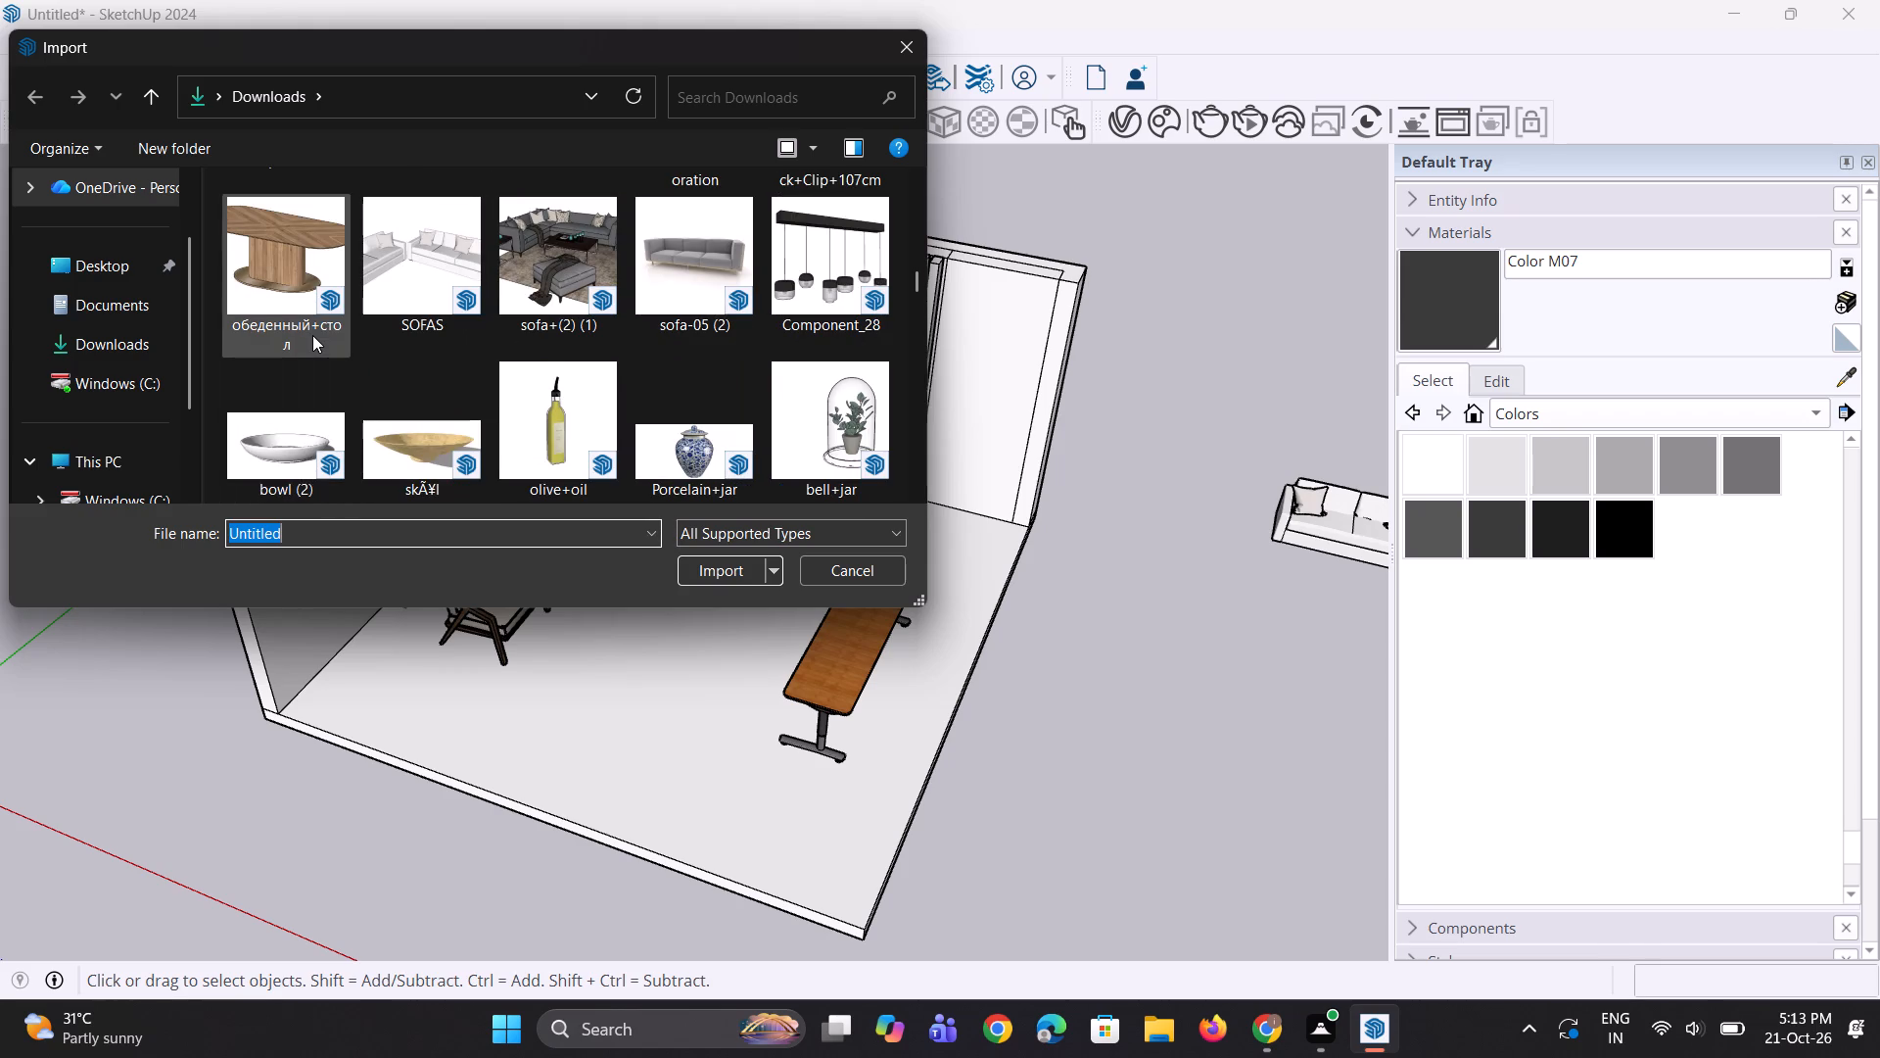
scroll(312, 335, down, 3)
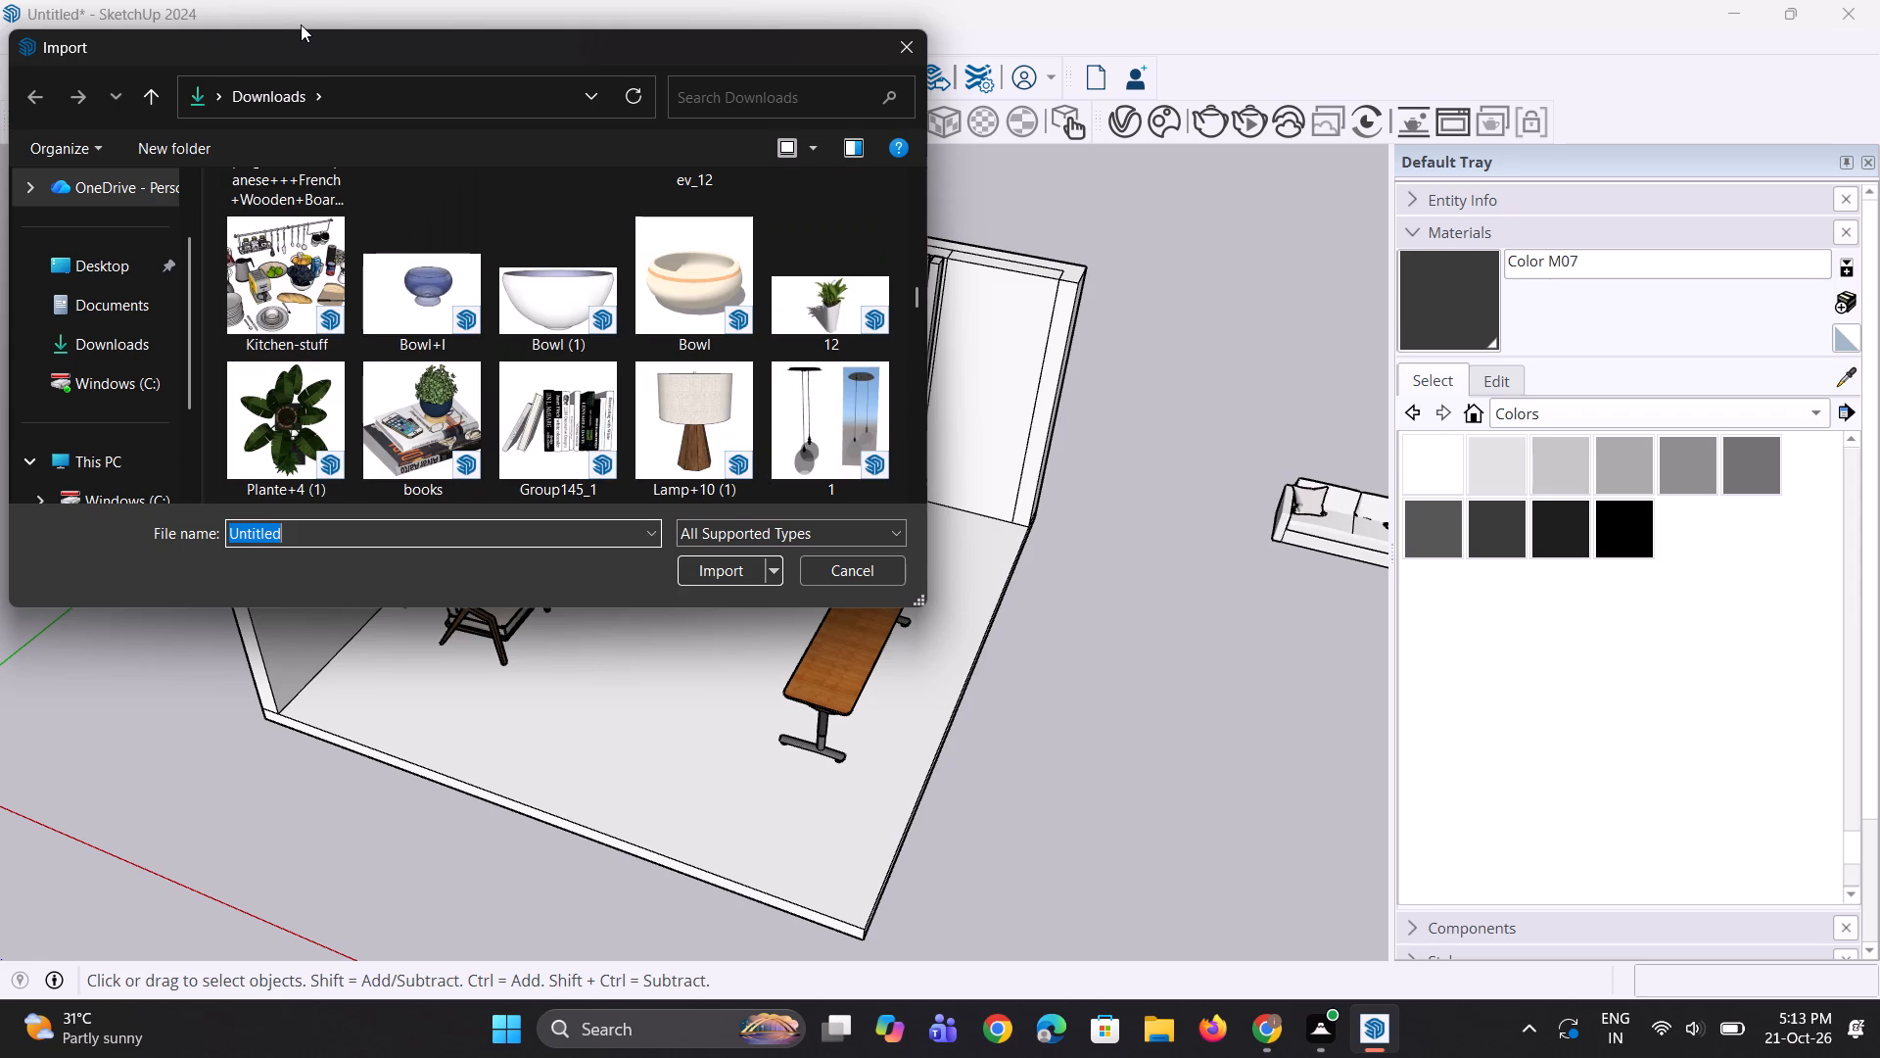
scroll(587, 325, down, 2)
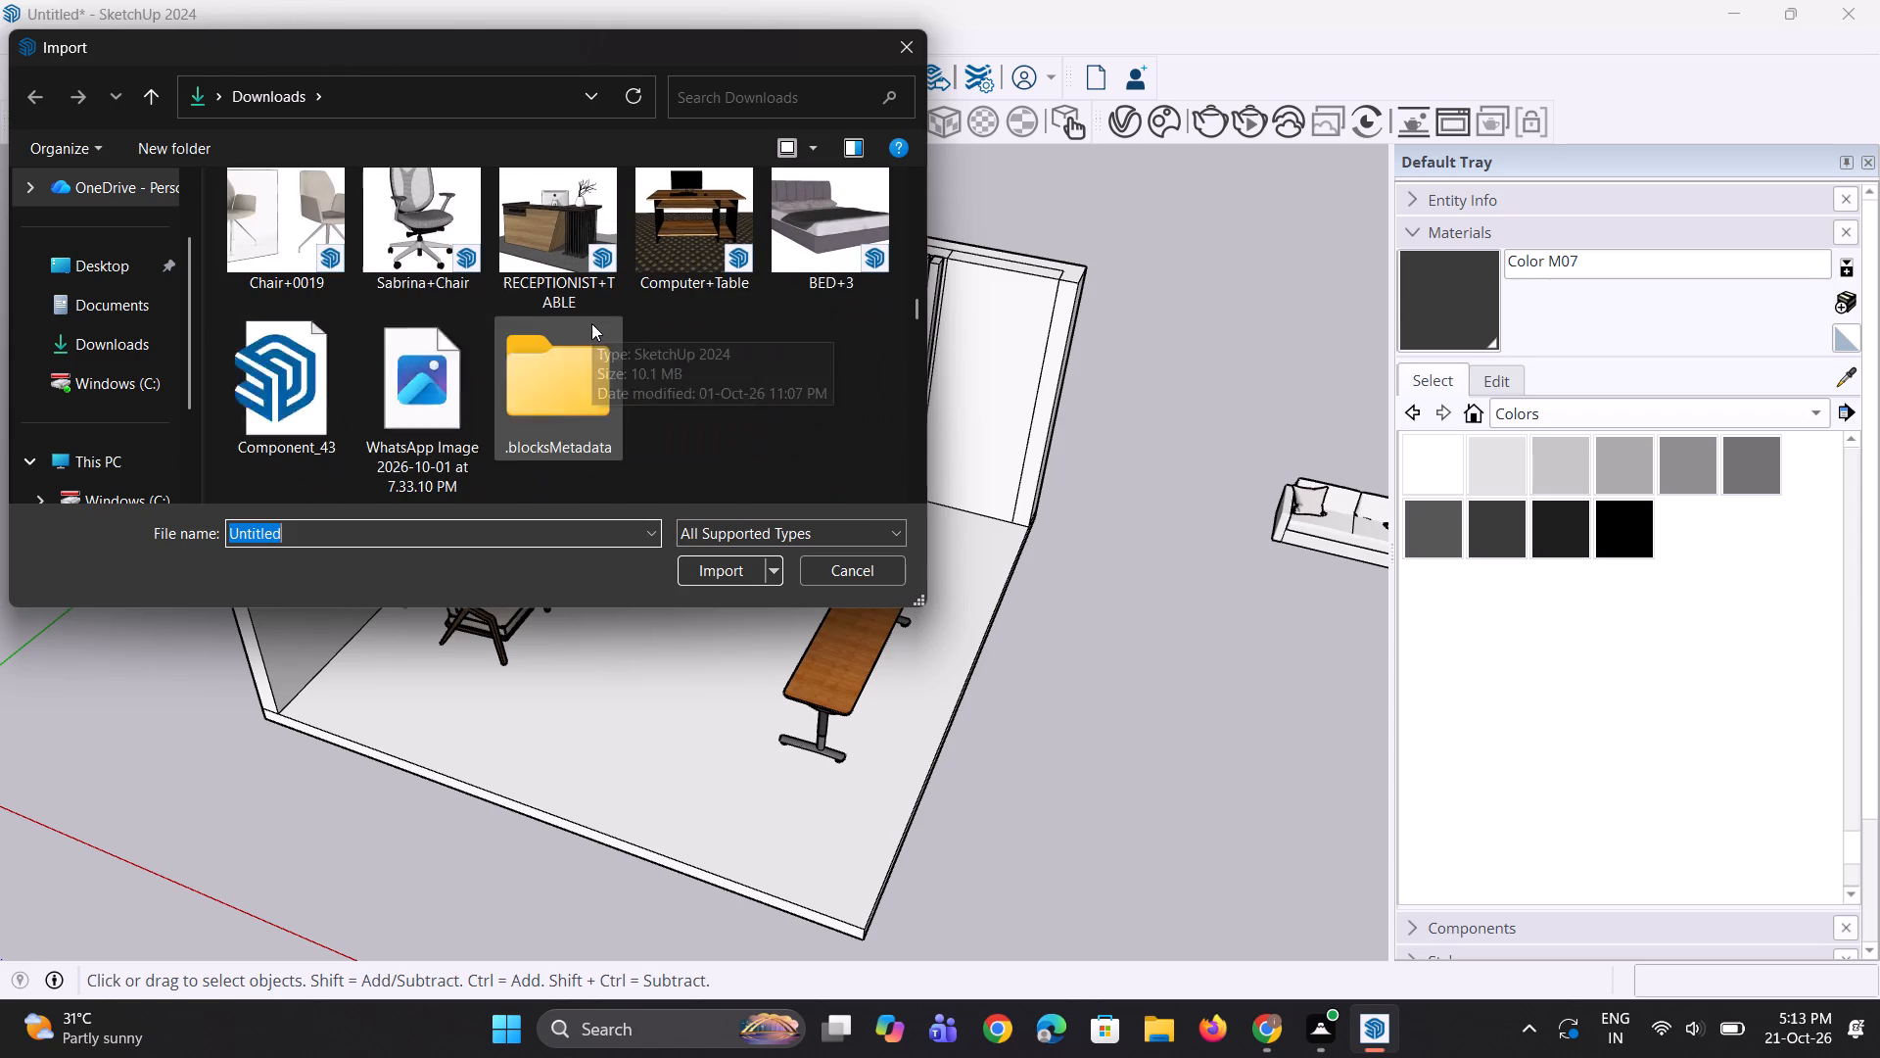
click(1239, 638)
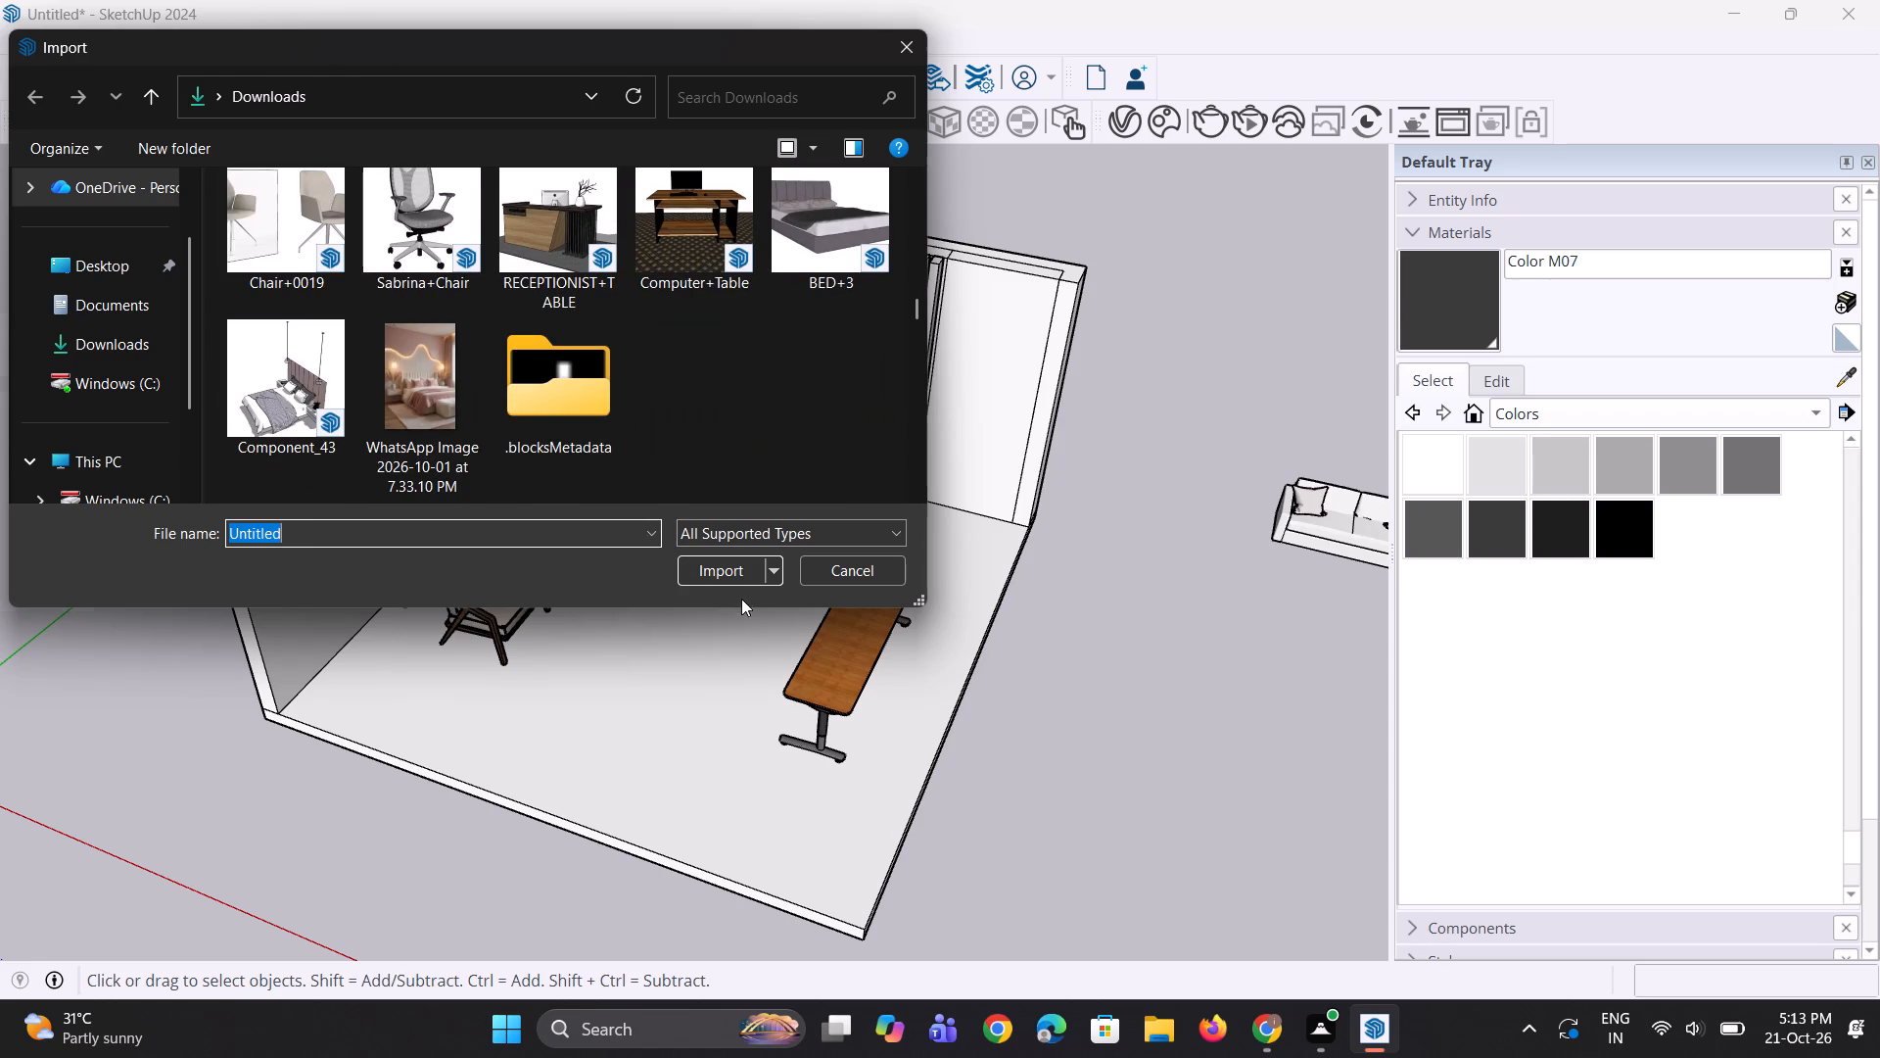
scroll(740, 599, down, 5)
click(852, 568)
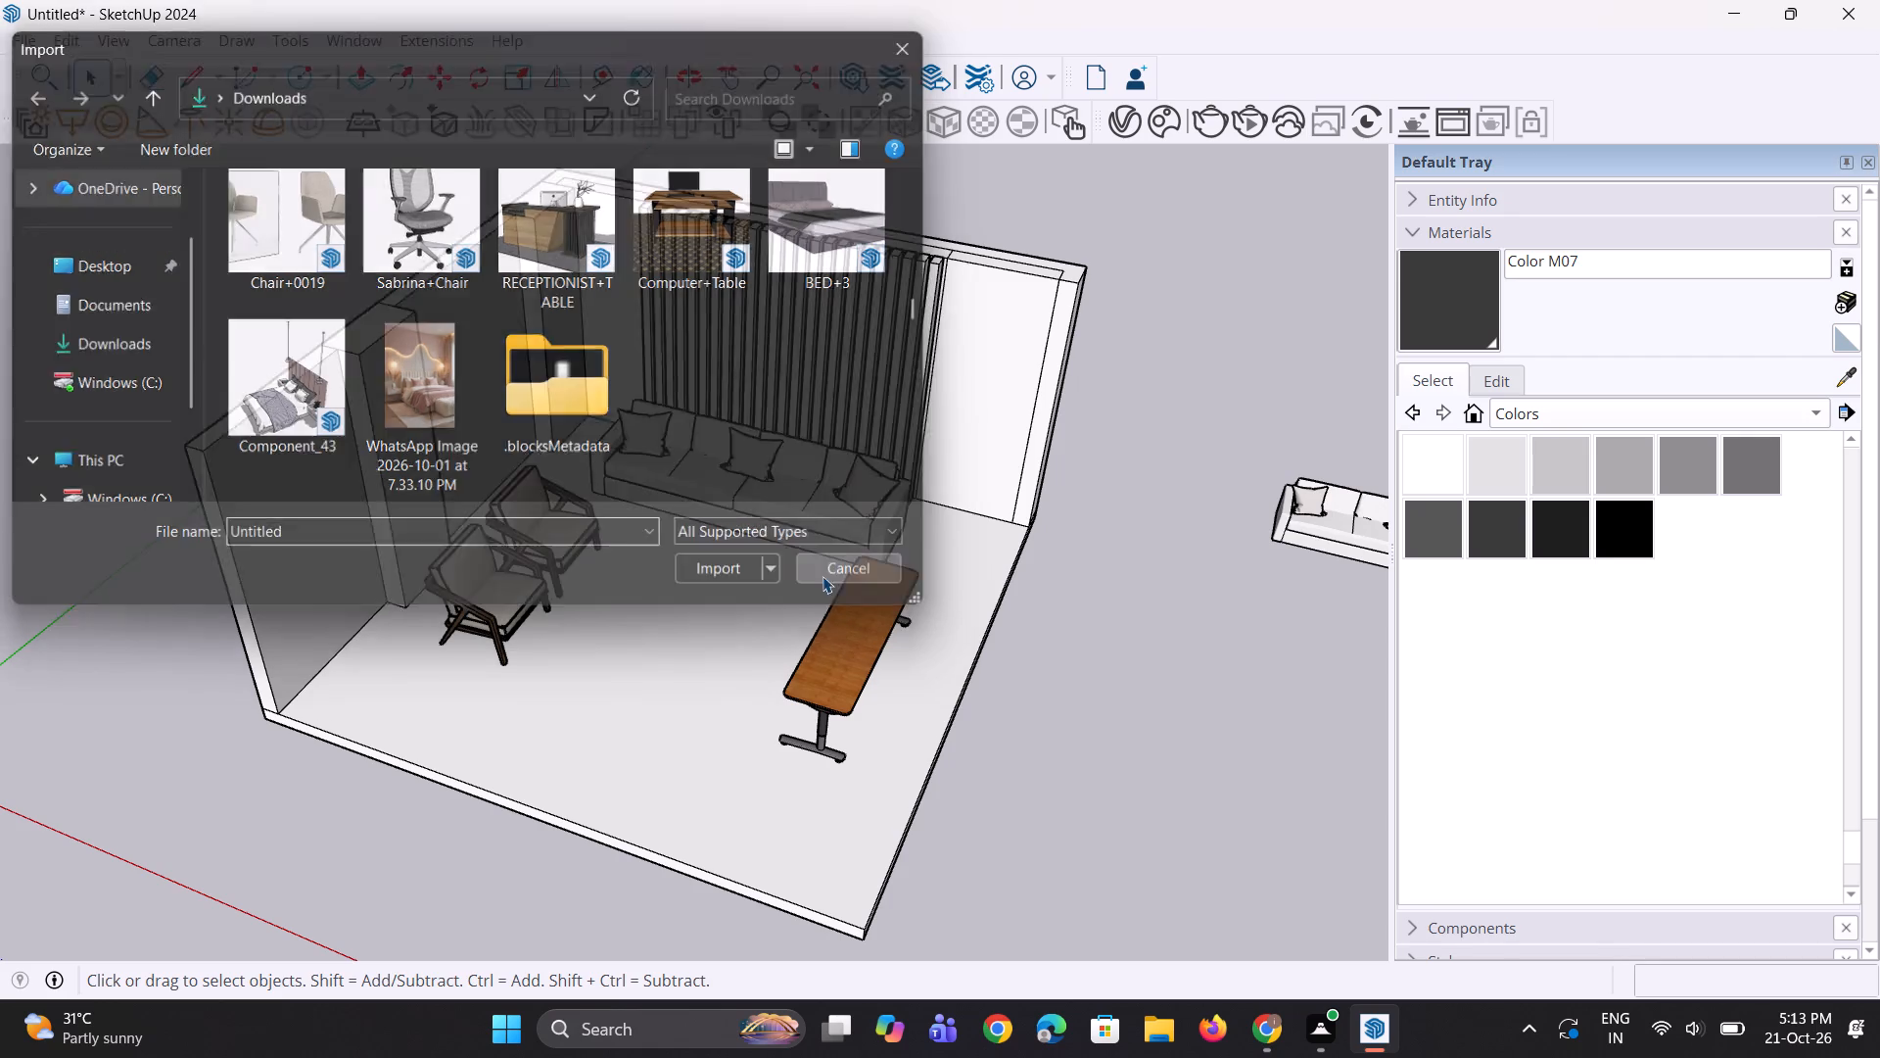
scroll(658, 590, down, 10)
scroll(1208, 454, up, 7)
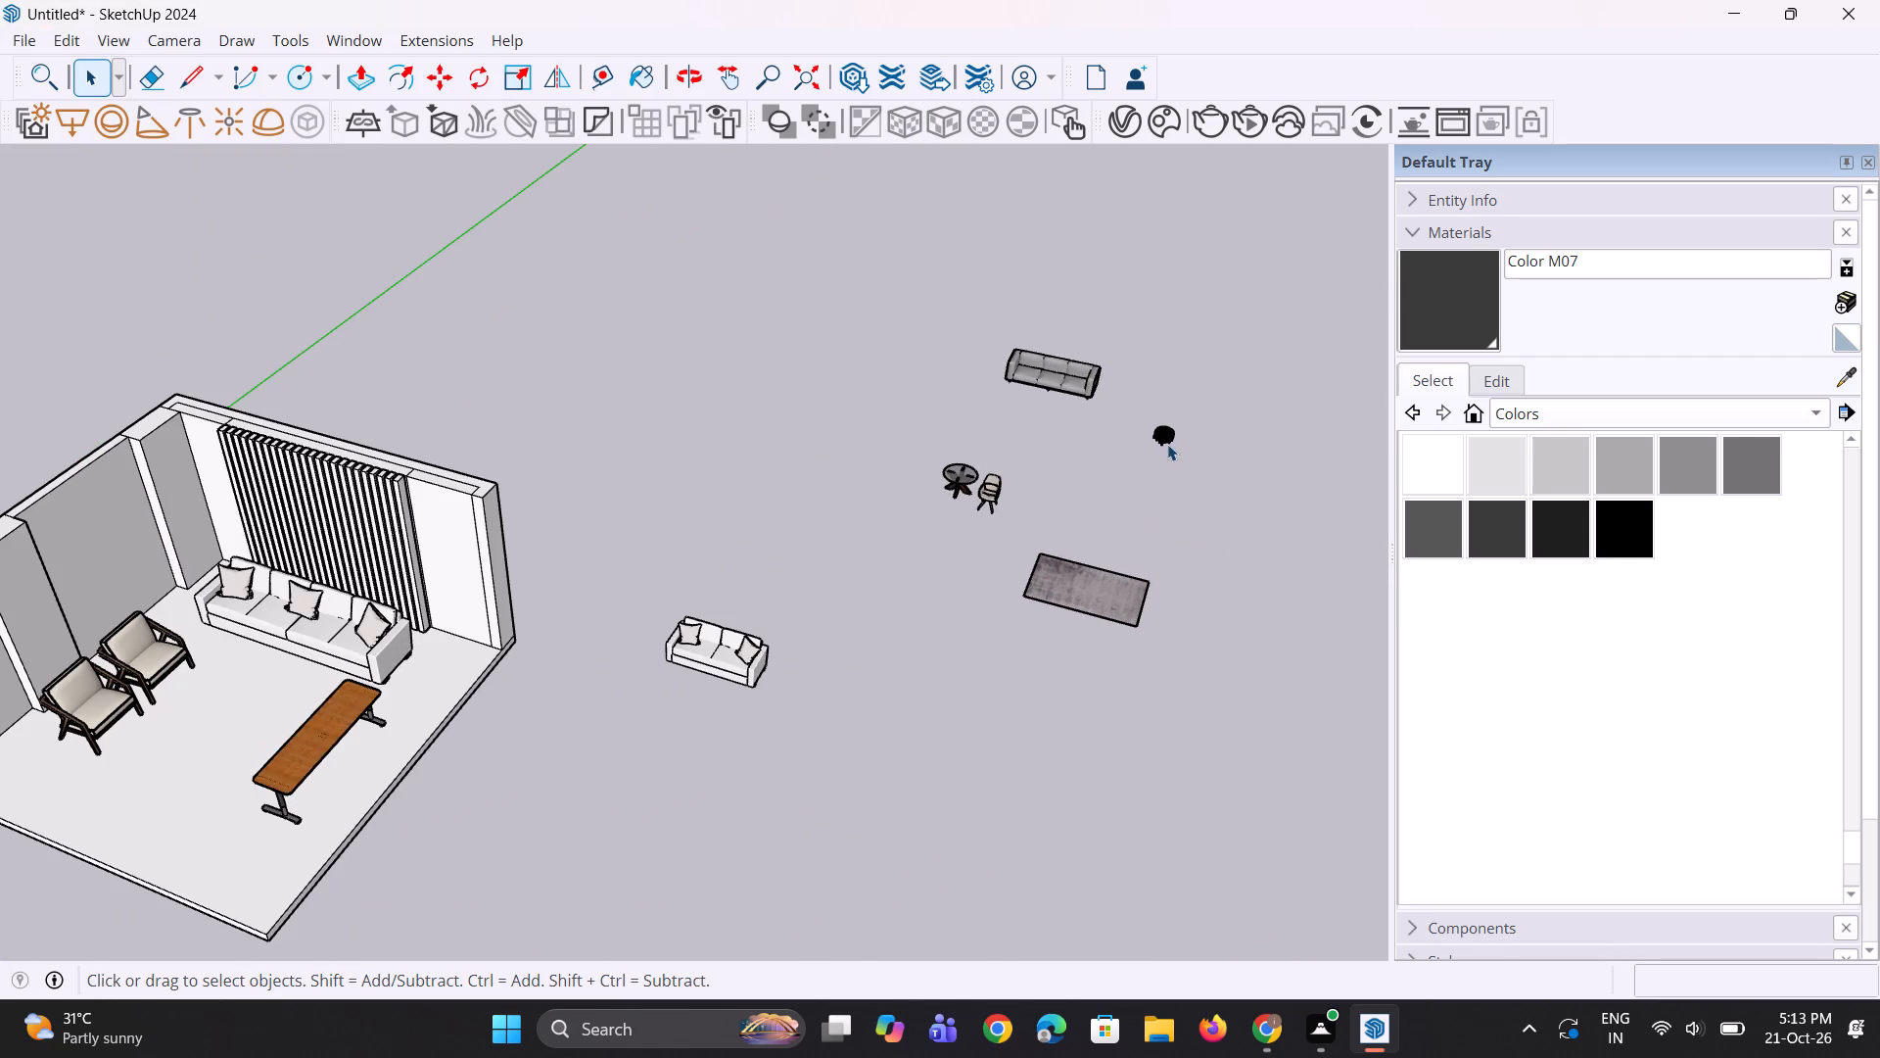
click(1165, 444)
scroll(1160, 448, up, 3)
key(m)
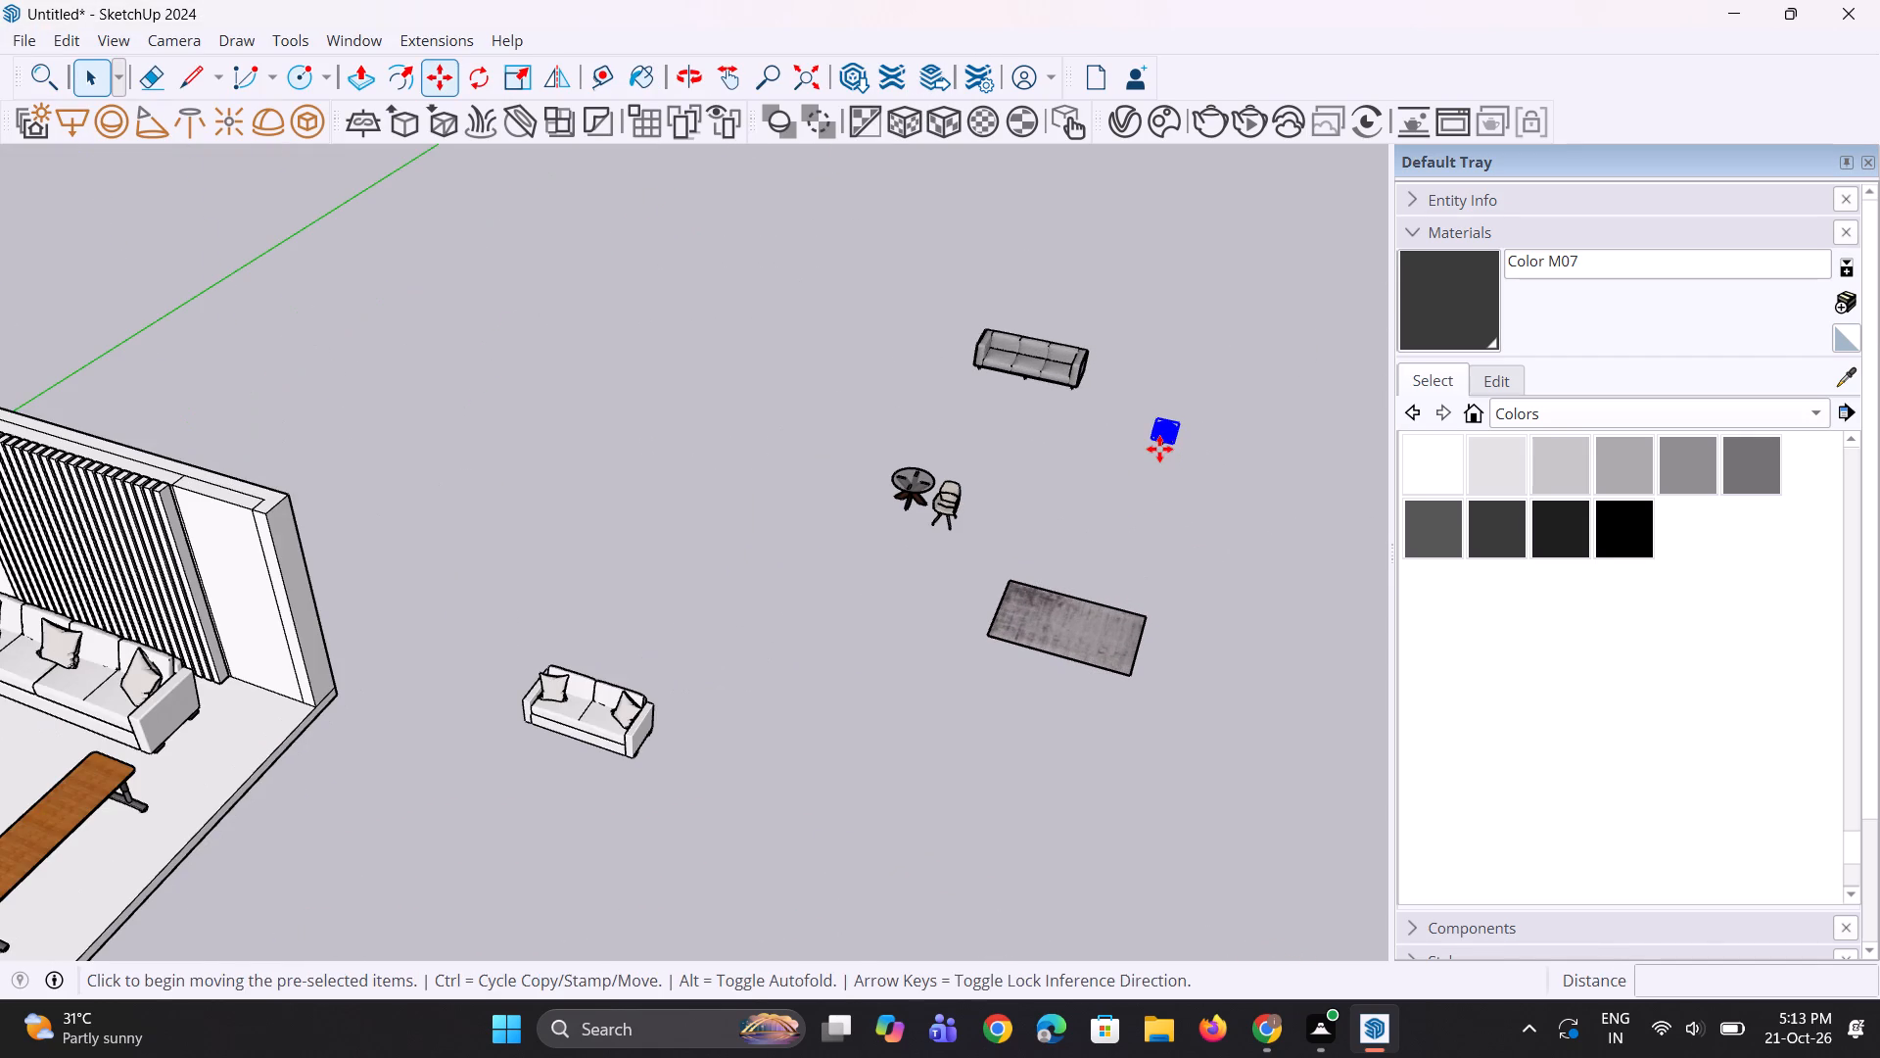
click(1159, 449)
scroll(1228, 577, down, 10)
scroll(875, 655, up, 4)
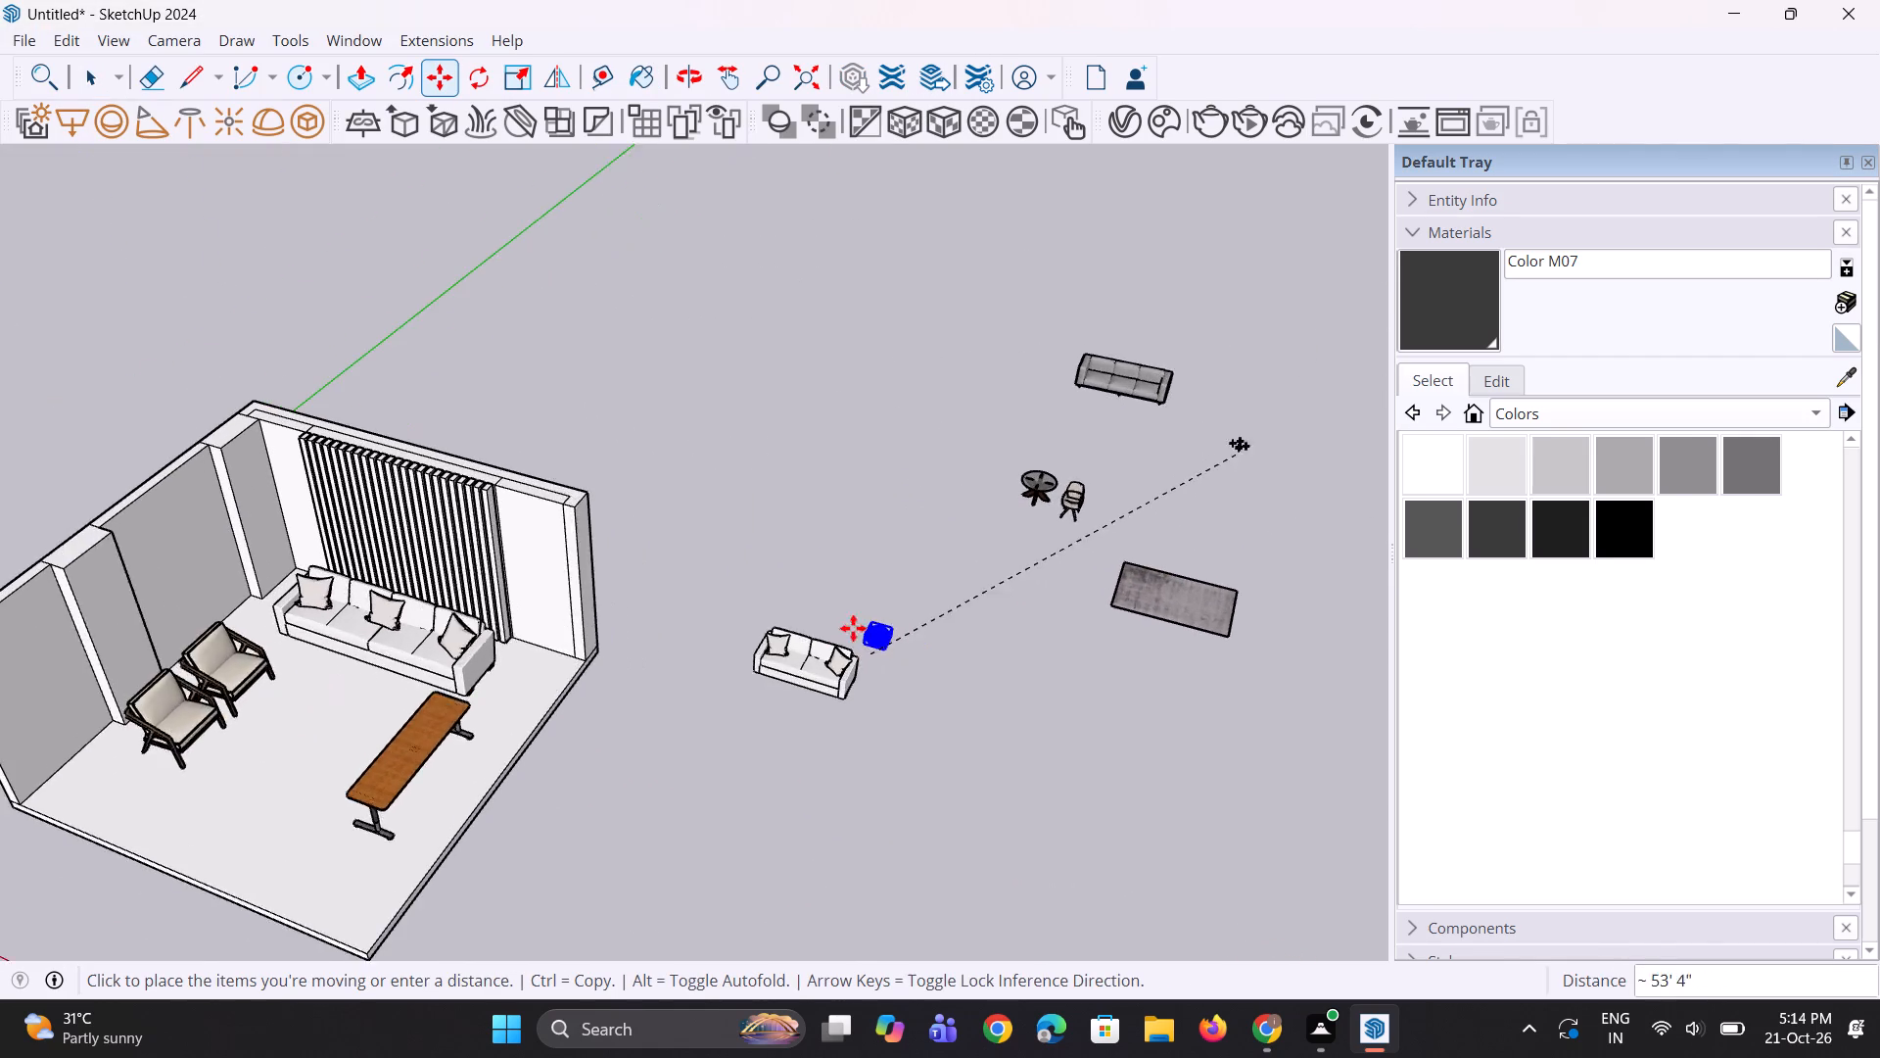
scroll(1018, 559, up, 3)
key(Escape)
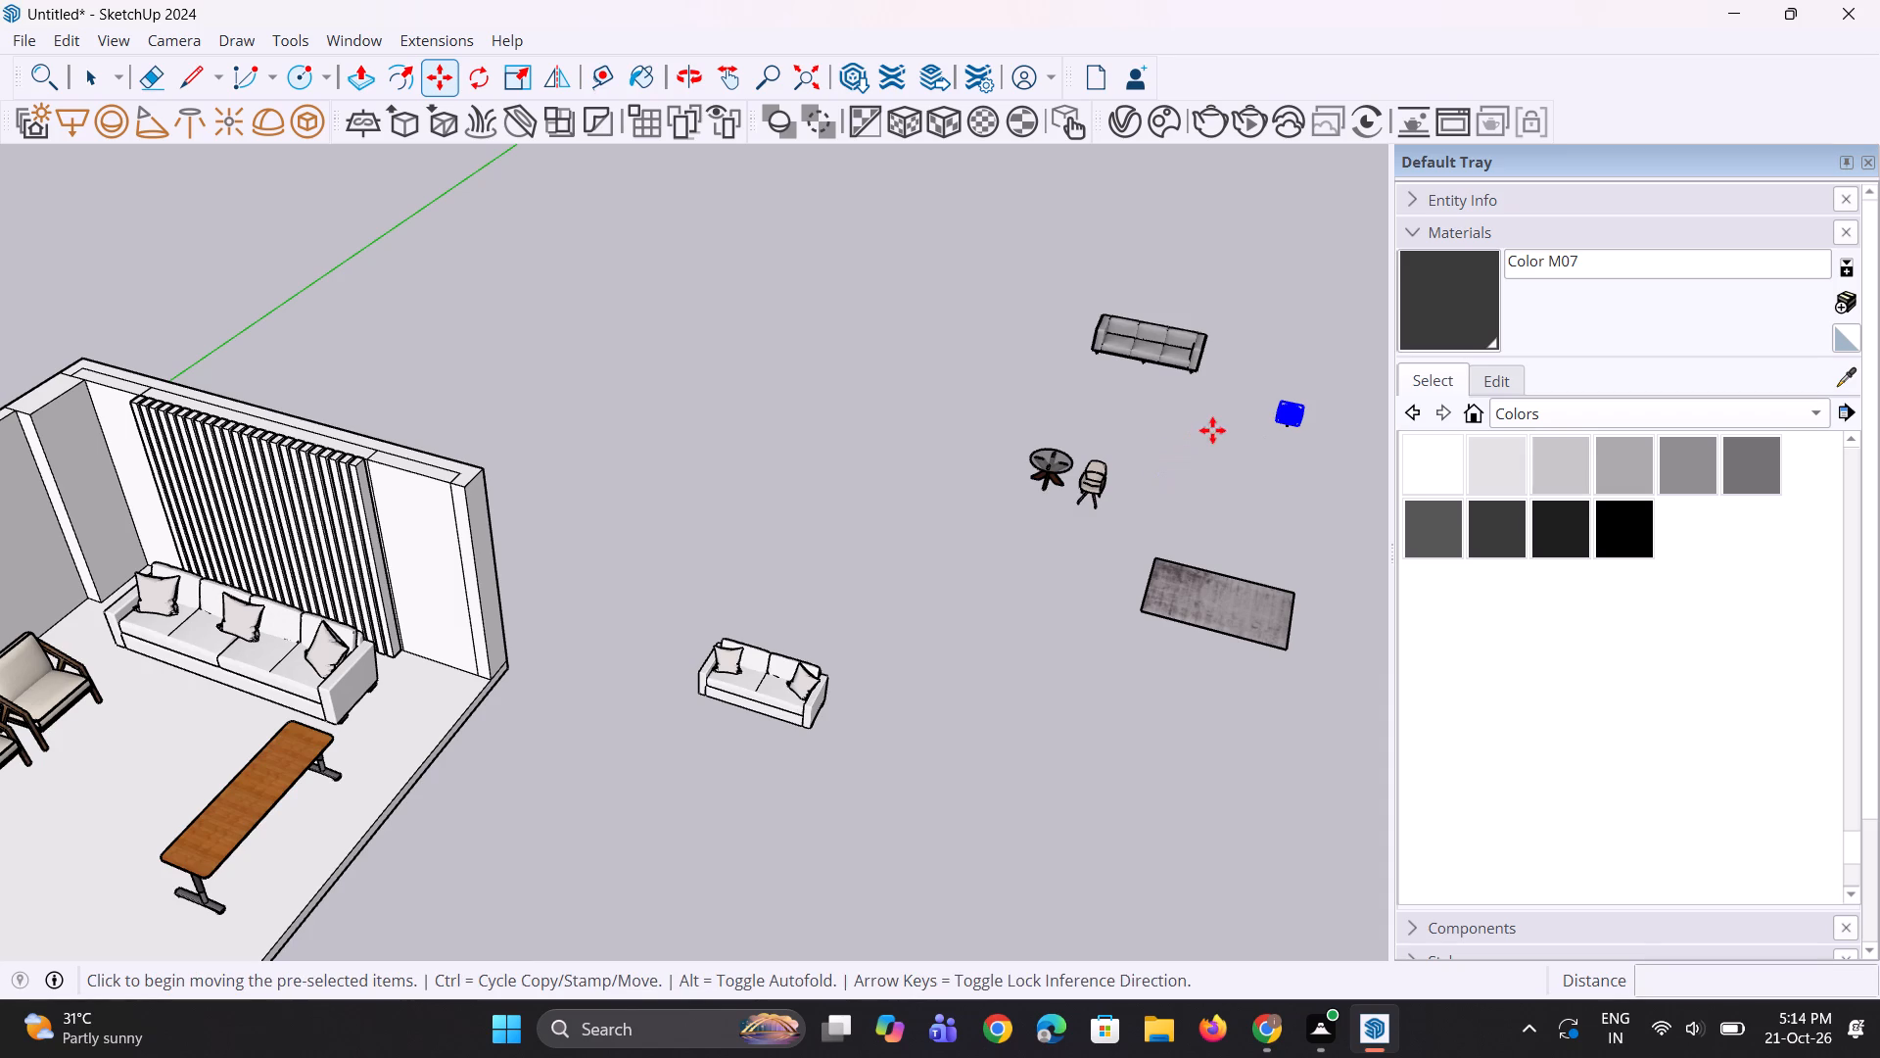
Group all parts of the small dark round piece standing outside the hall beside the grey sofa.
key(space)
key(space)
drag(1260, 372, 1325, 513)
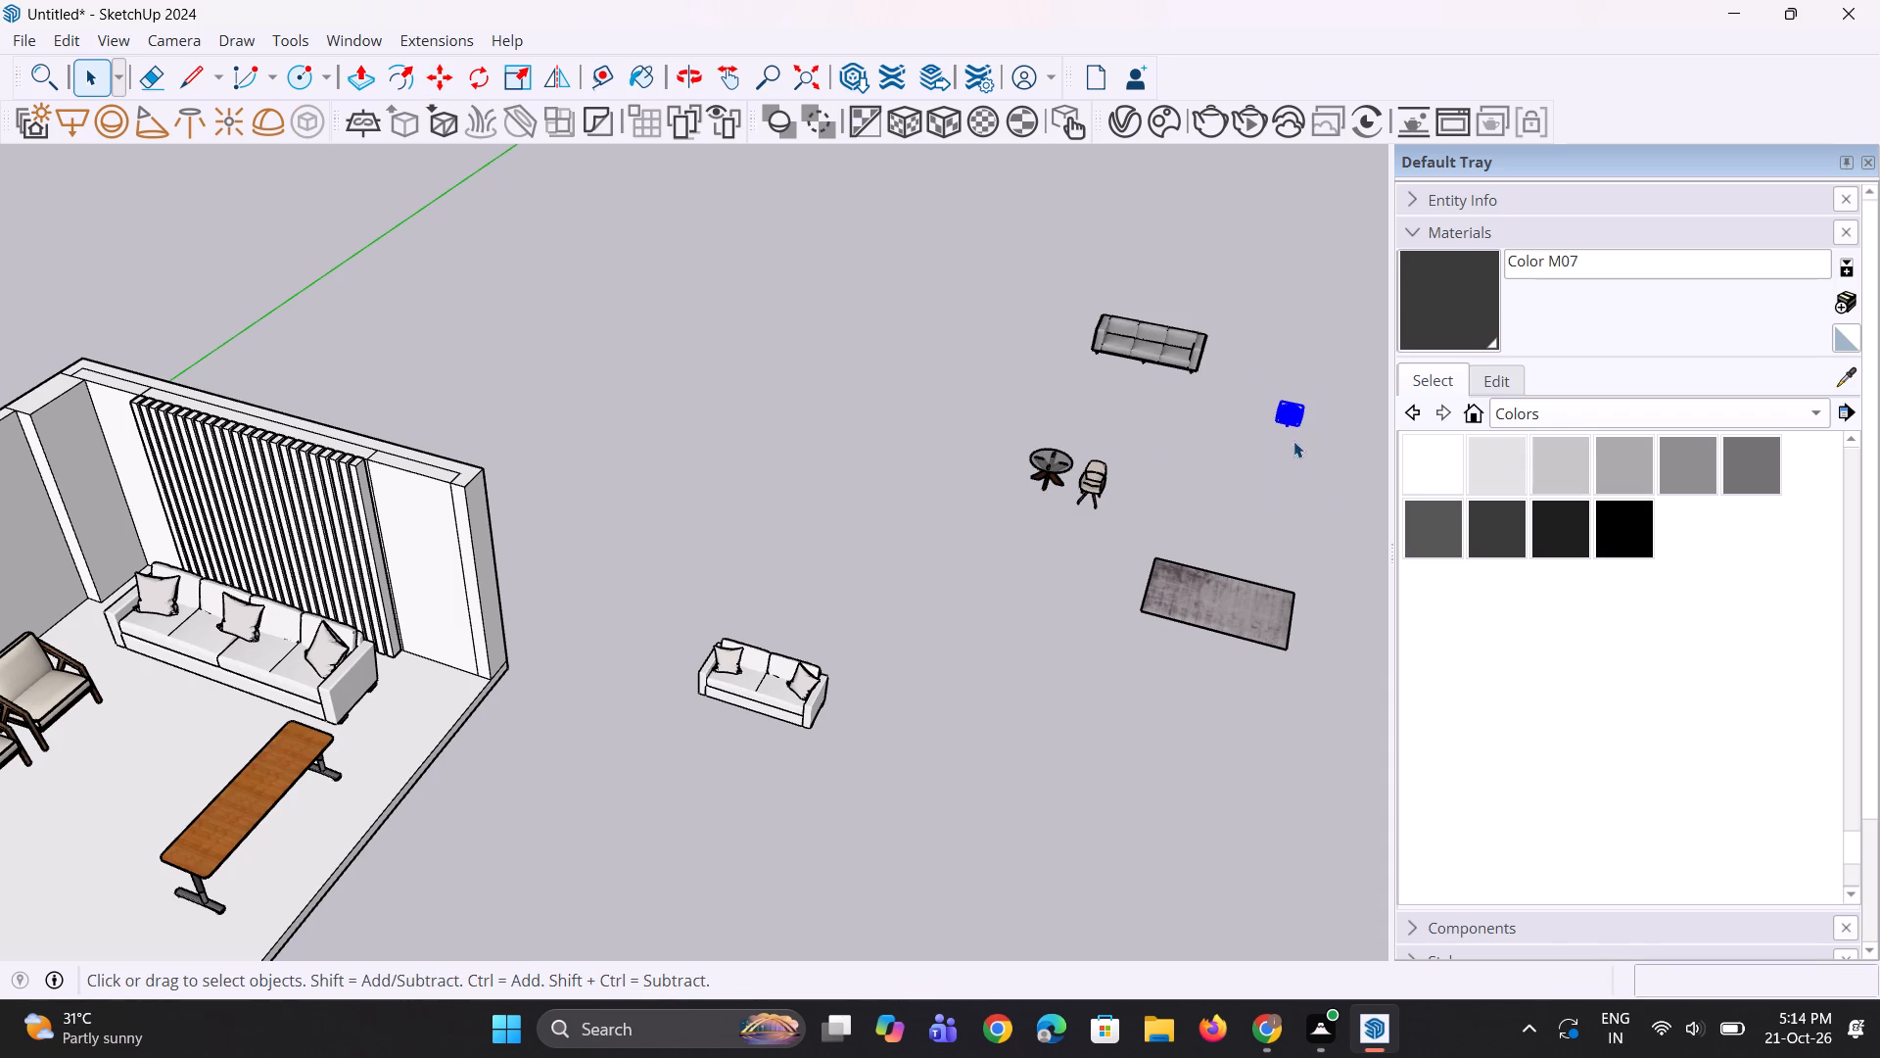
right_click(1288, 422)
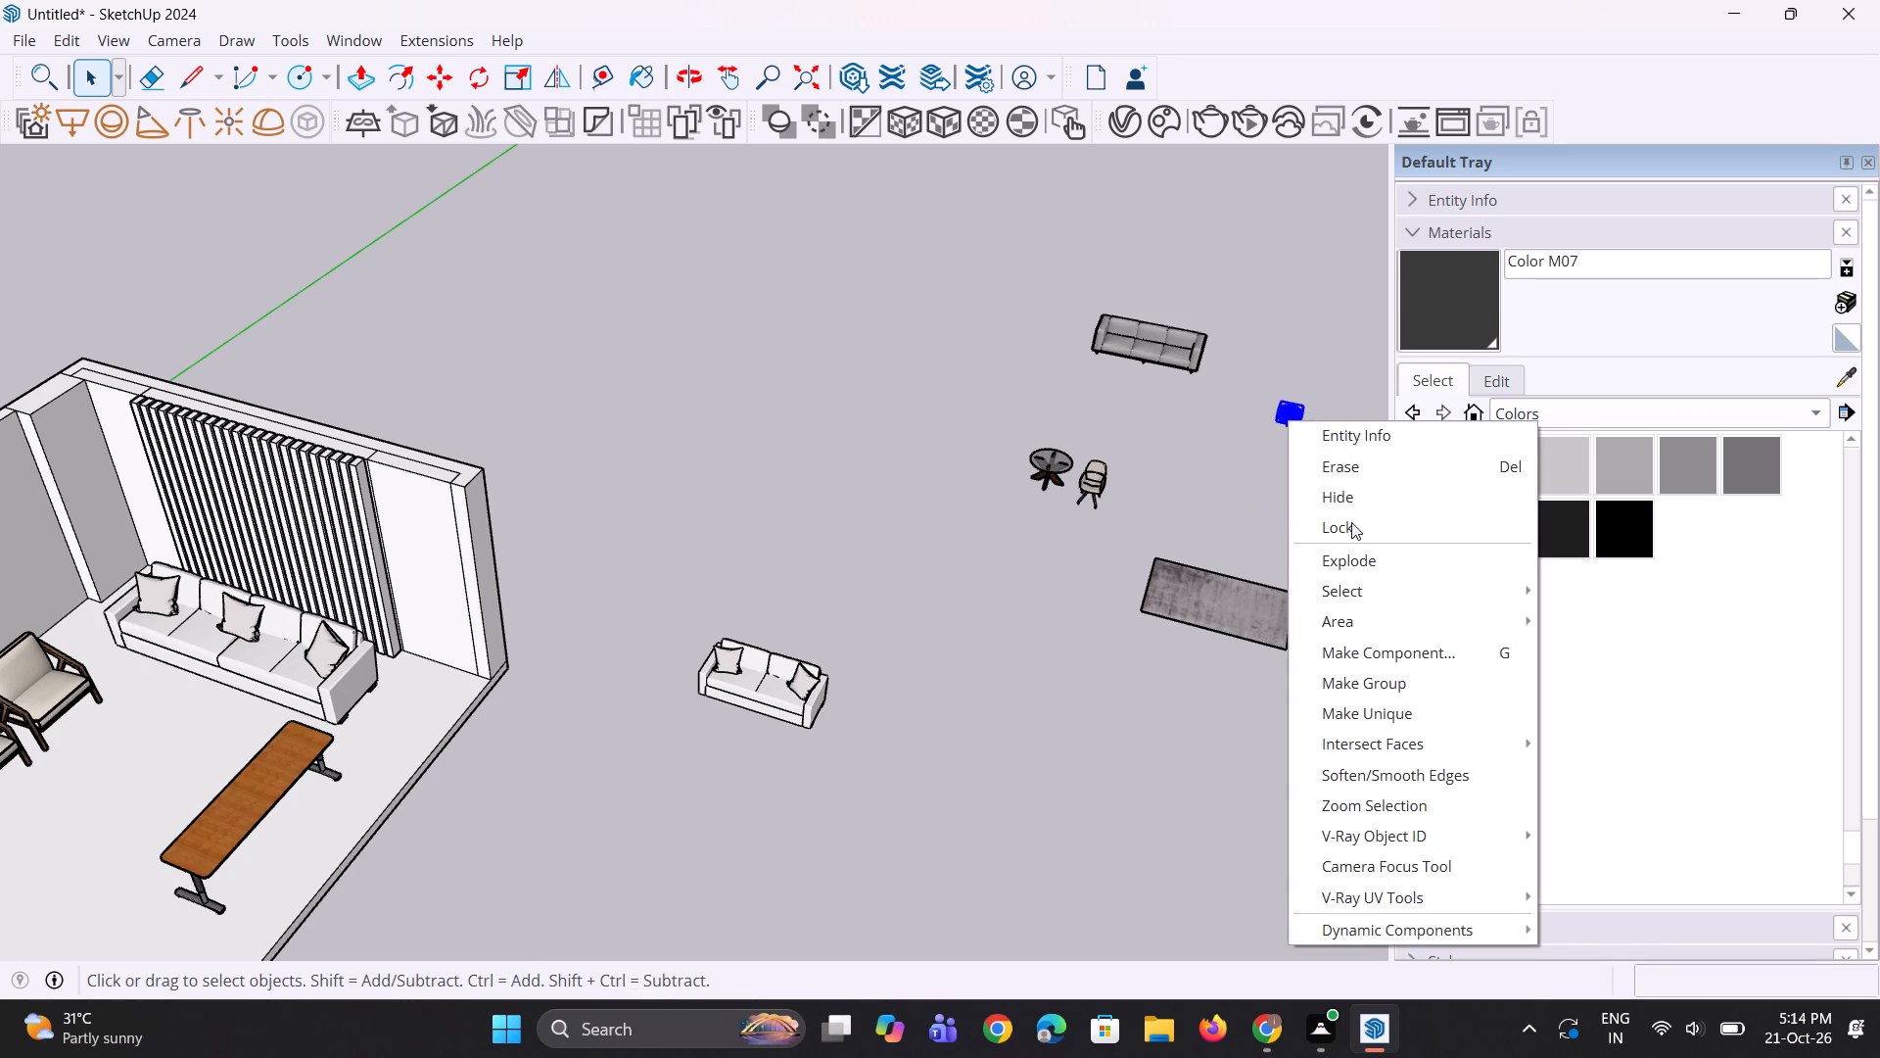
click(1352, 678)
click(1279, 511)
Move the grouped round piece onto the hall floor in front of the long sofa, between the armchairs and the wooden table.
scroll(1284, 457, up, 4)
click(1286, 414)
key(m)
click(1286, 414)
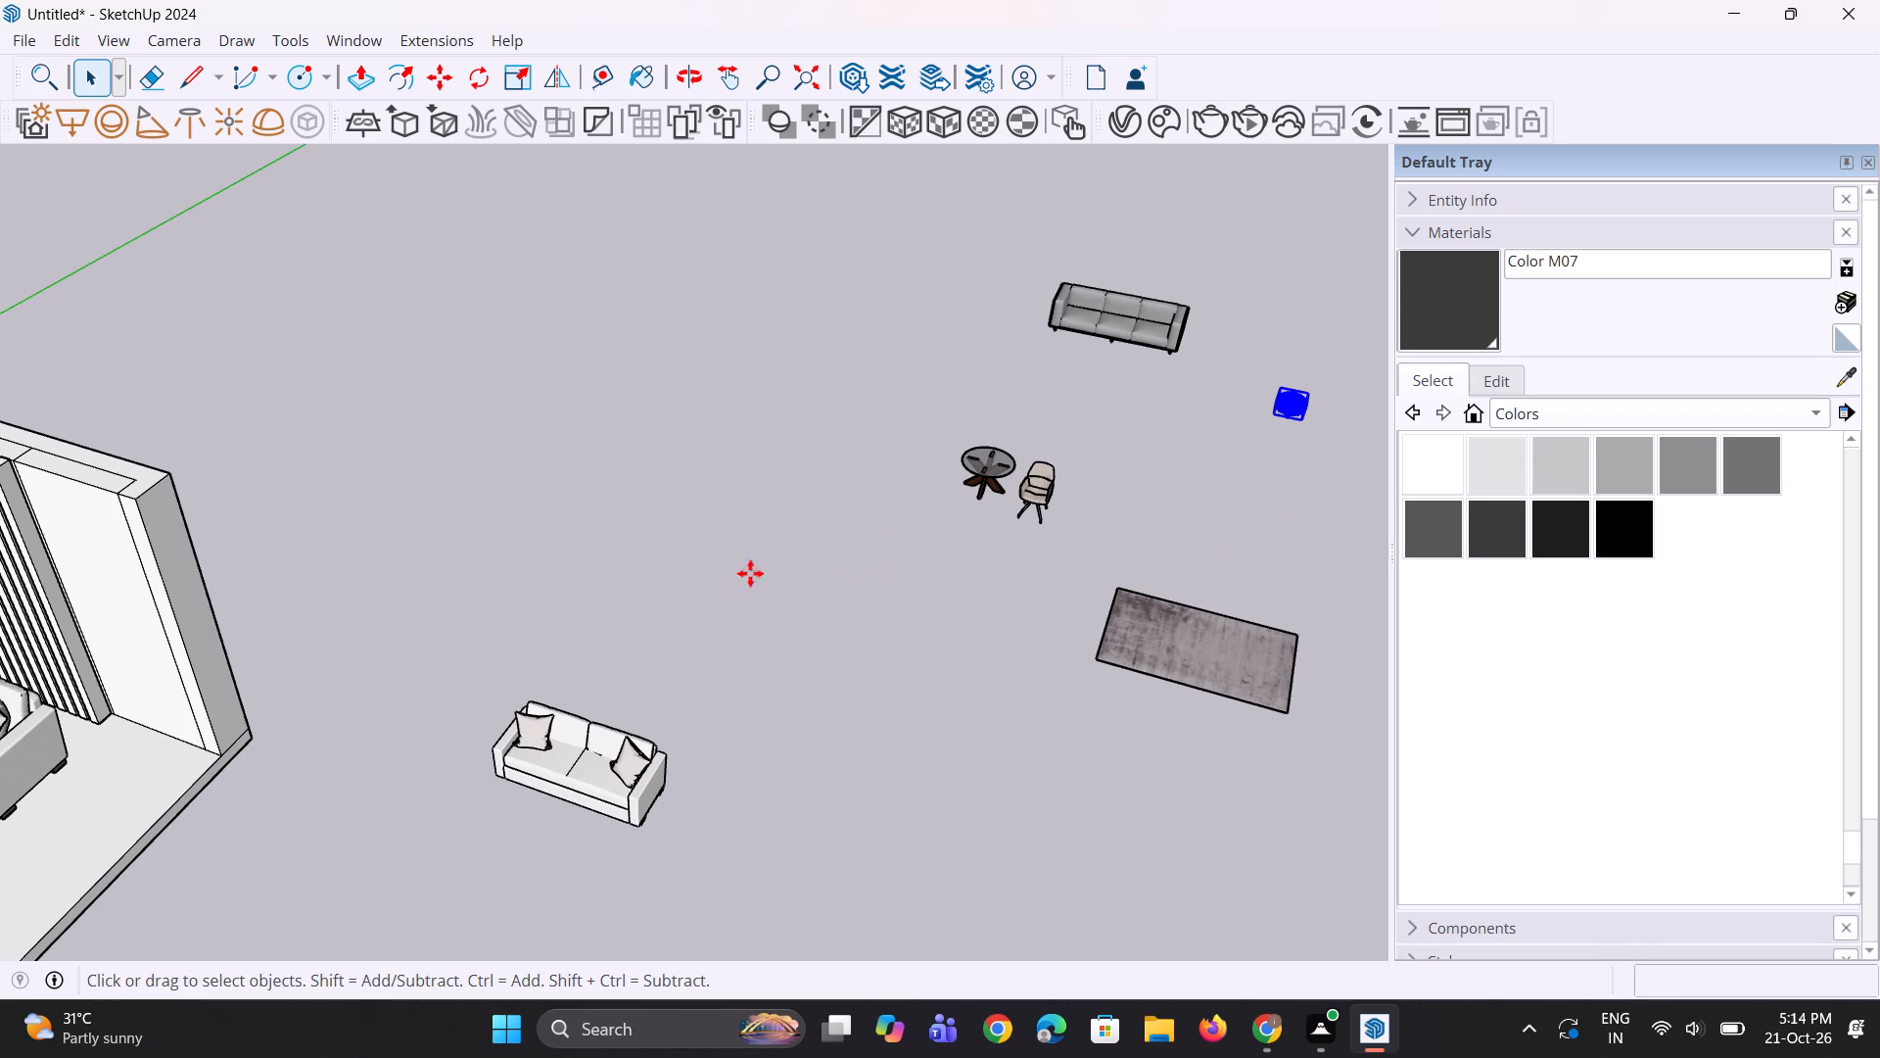
click(1301, 416)
scroll(1154, 543, down, 6)
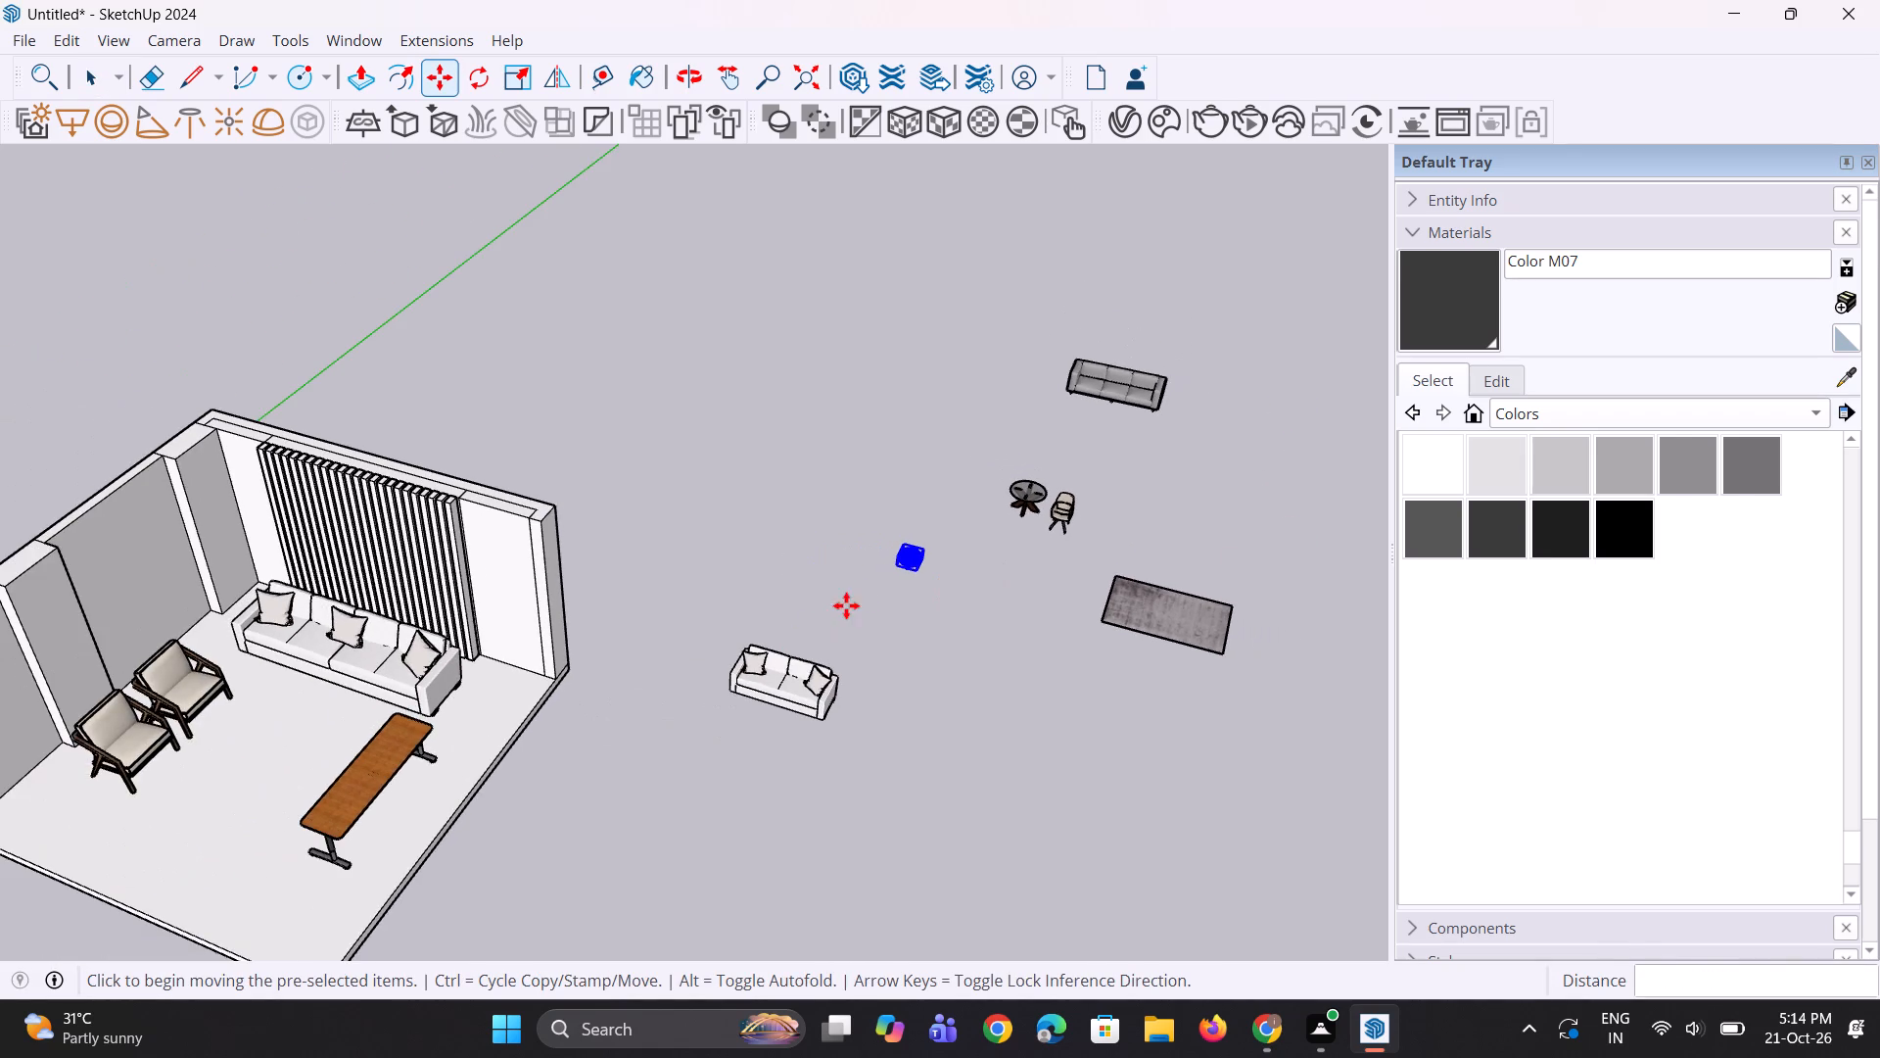
scroll(892, 589, up, 3)
click(924, 561)
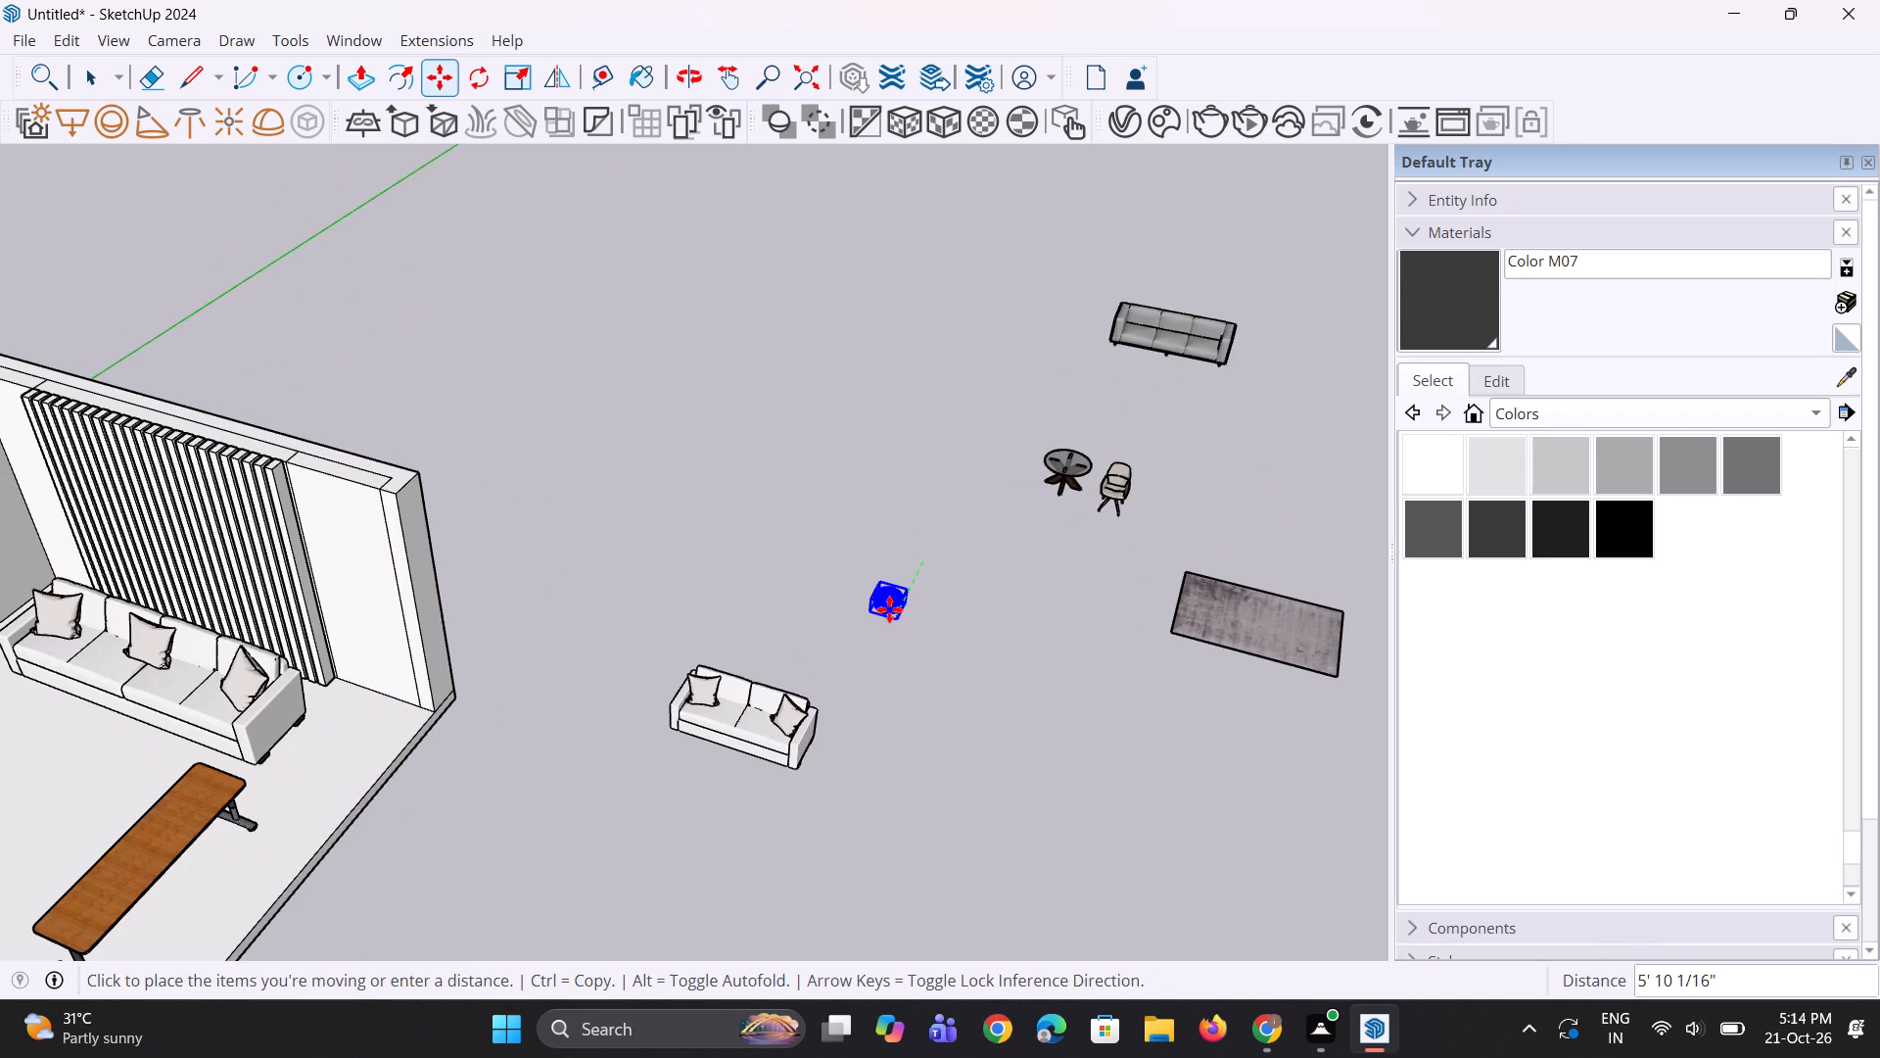
scroll(829, 640, down, 9)
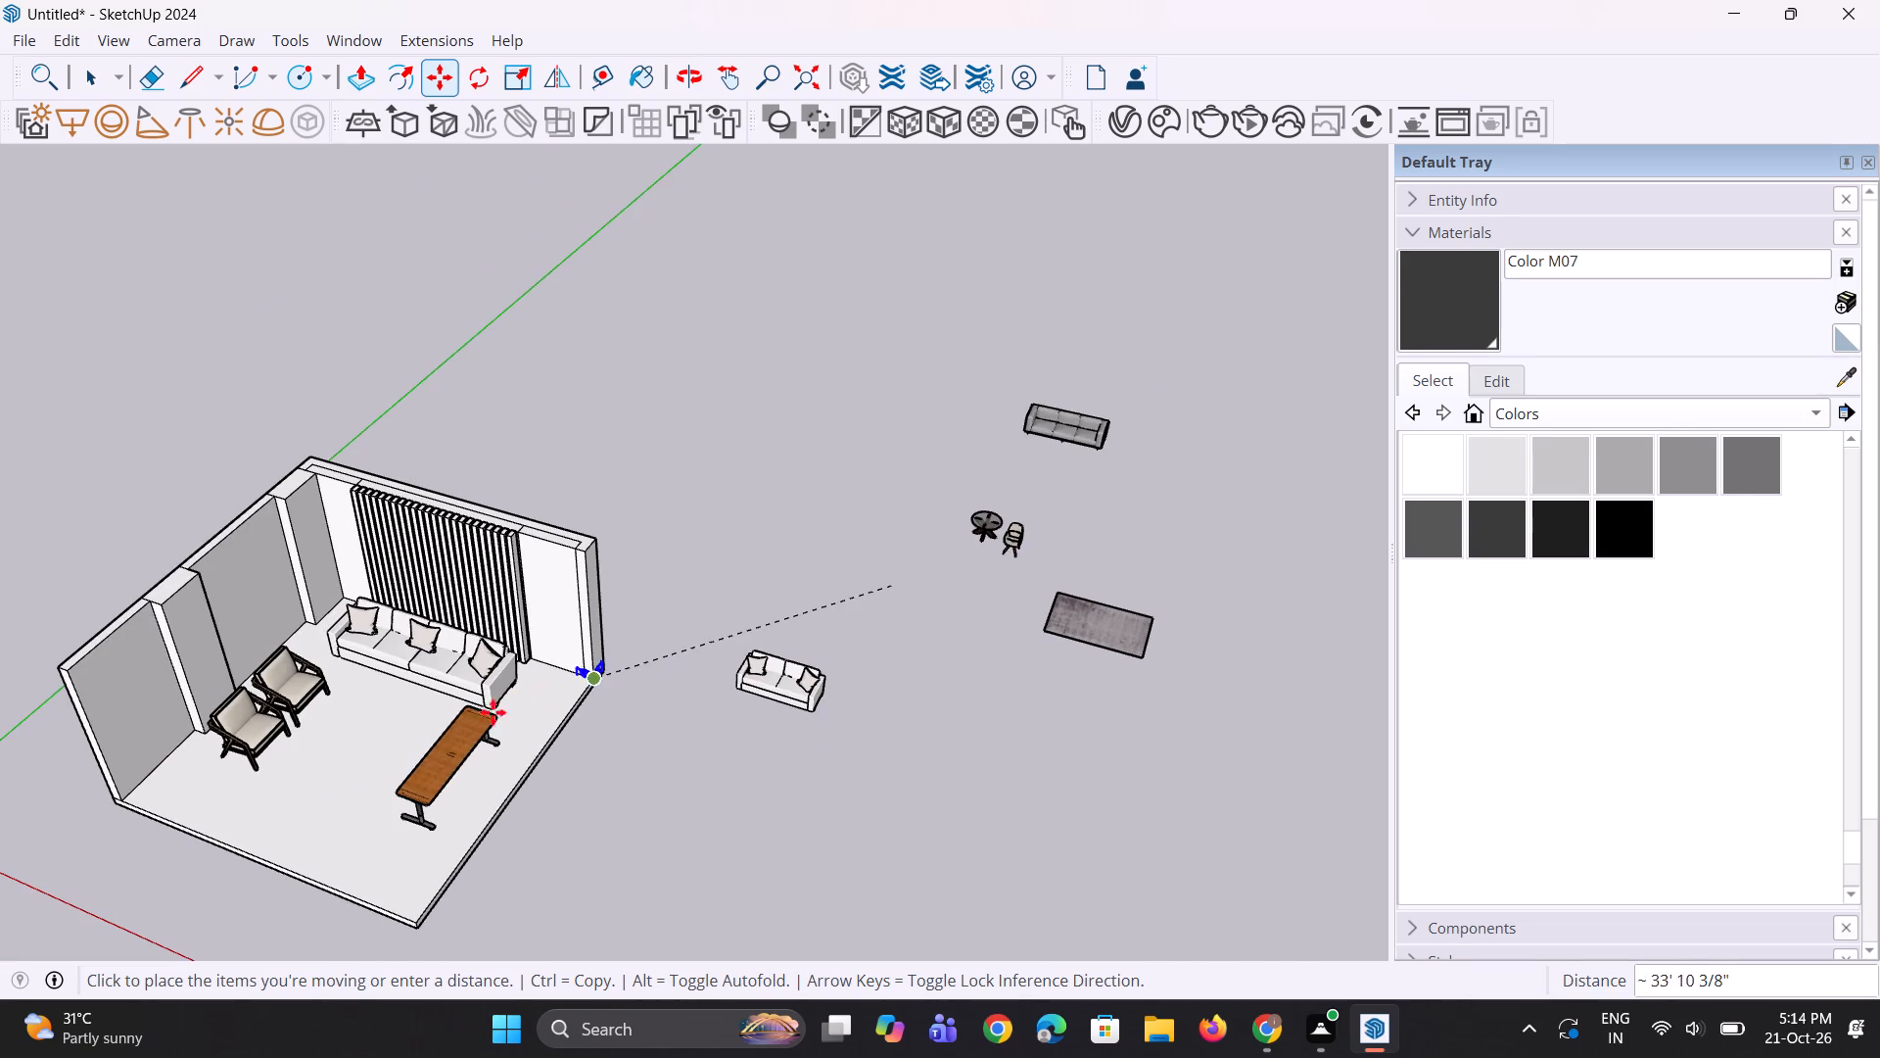
scroll(383, 763, up, 10)
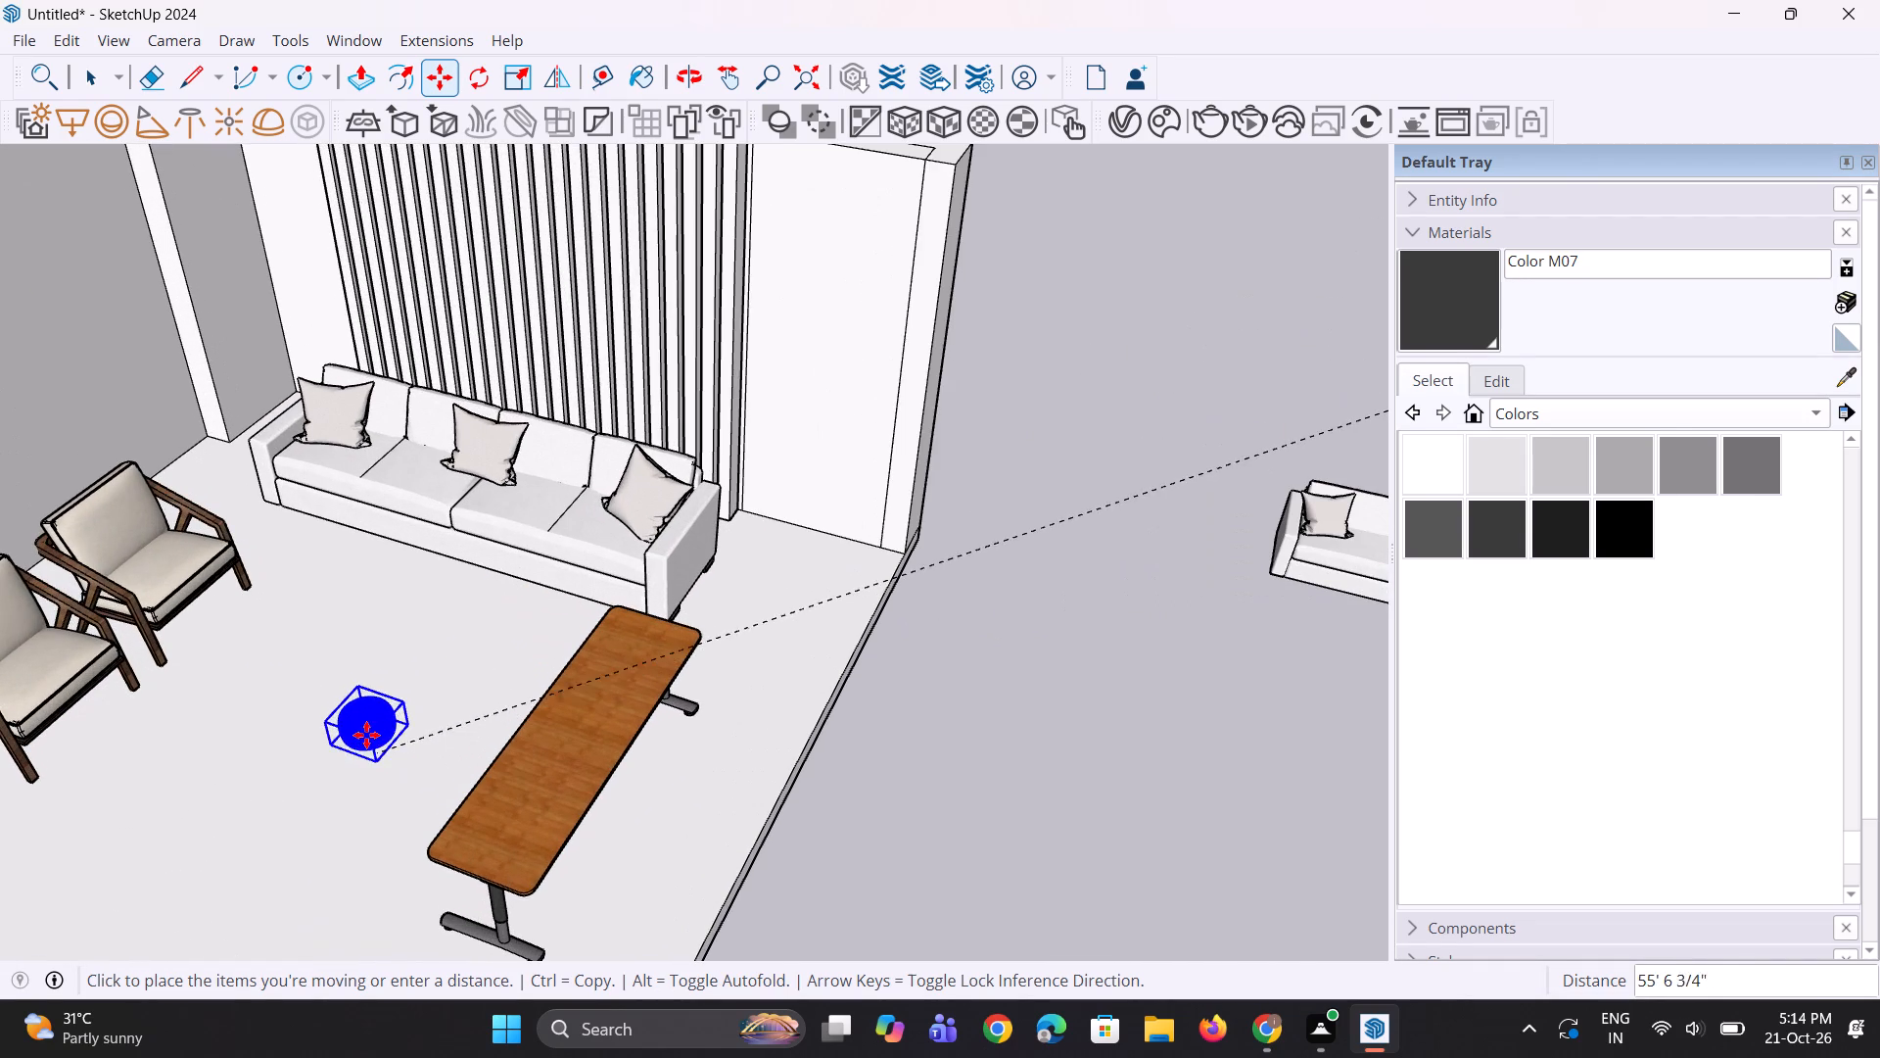
click(363, 728)
Scale the round piece in front of the long sofa uniformly by about 2.59.
middle_drag(512, 834, 690, 711)
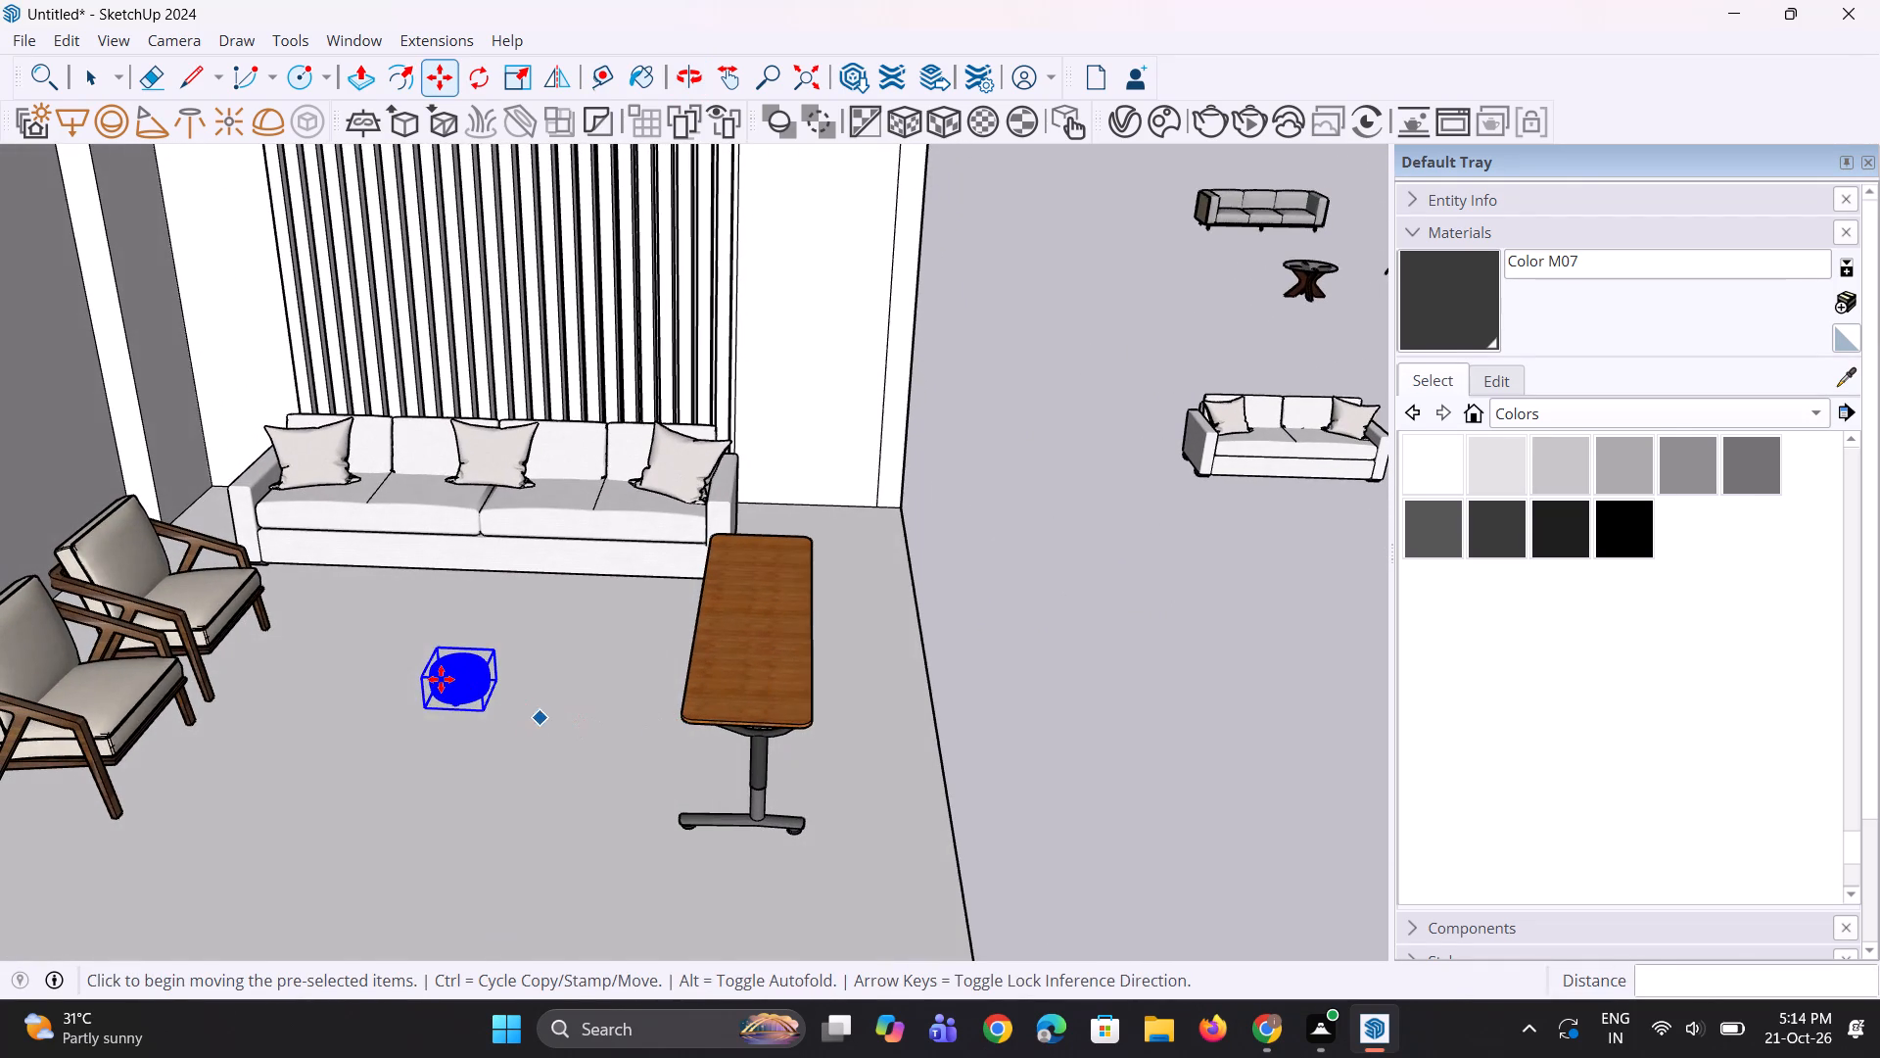
scroll(441, 679, up, 2)
key(s)
scroll(416, 652, up, 2)
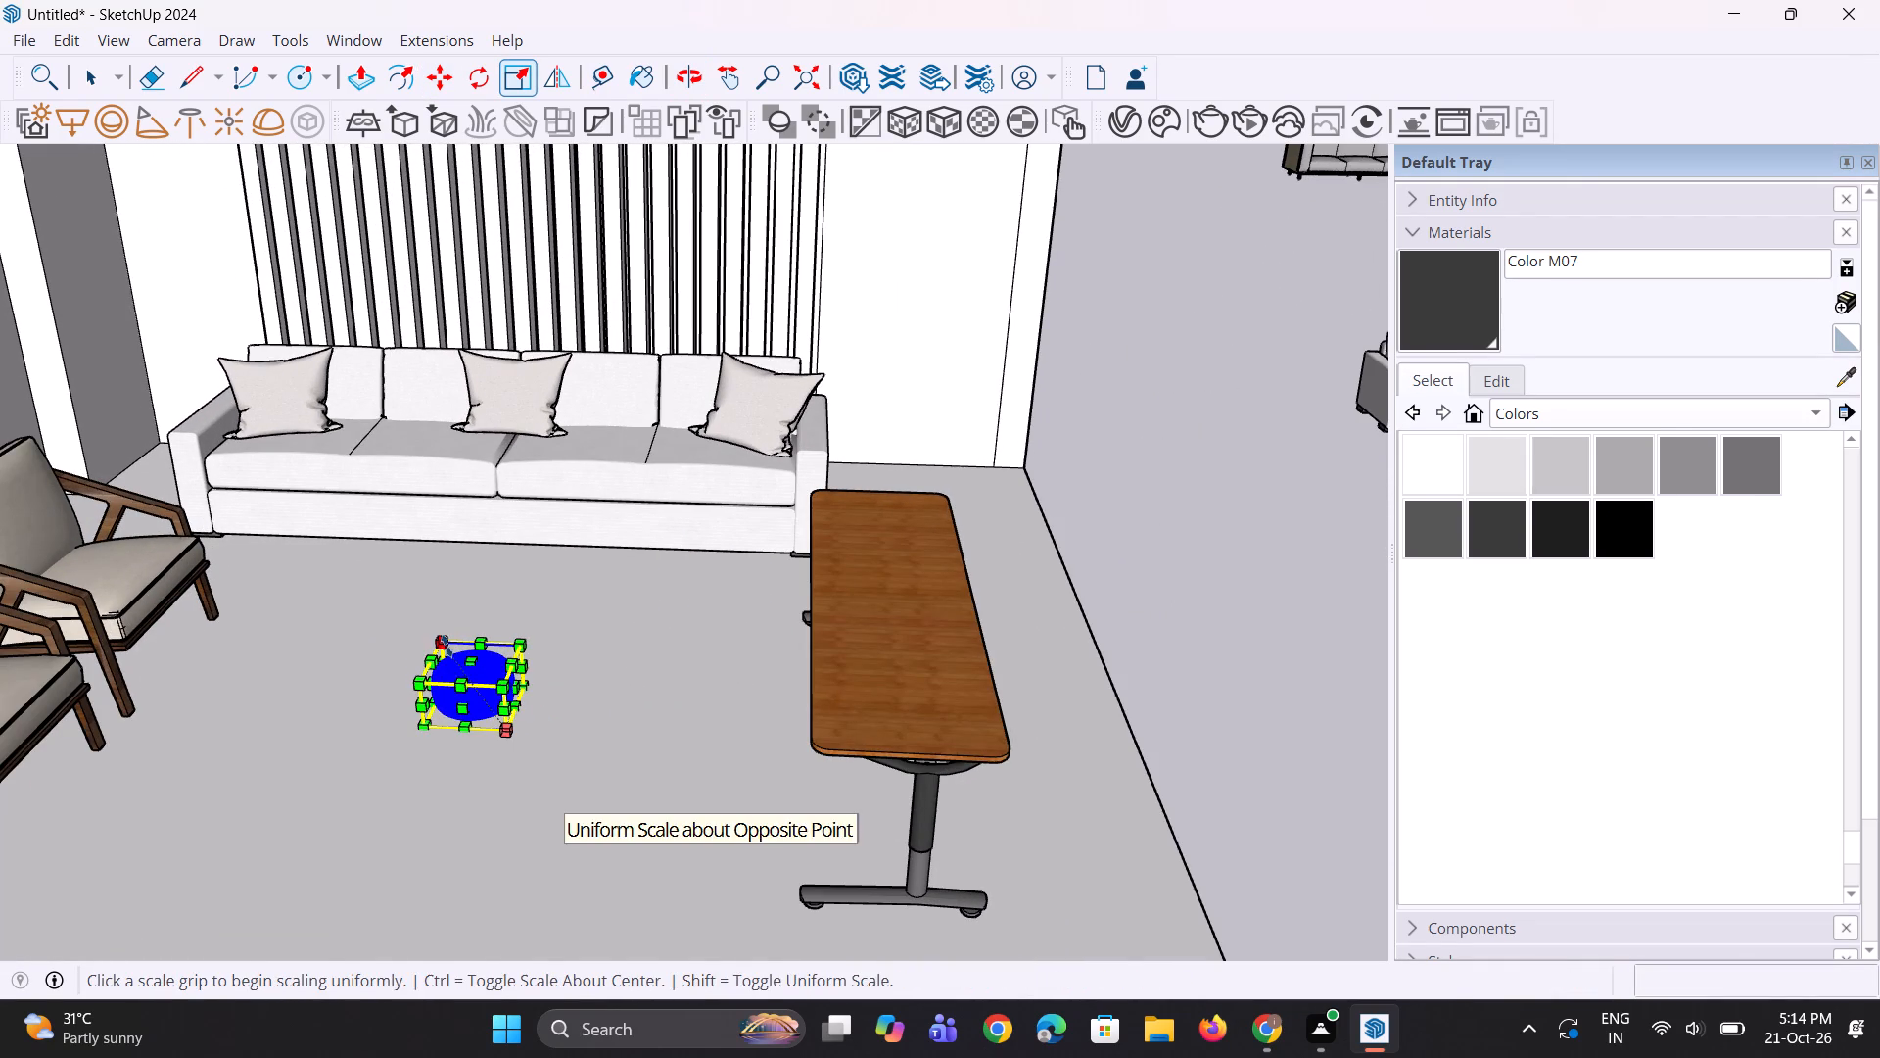
click(446, 646)
click(381, 494)
scroll(693, 663, down, 2)
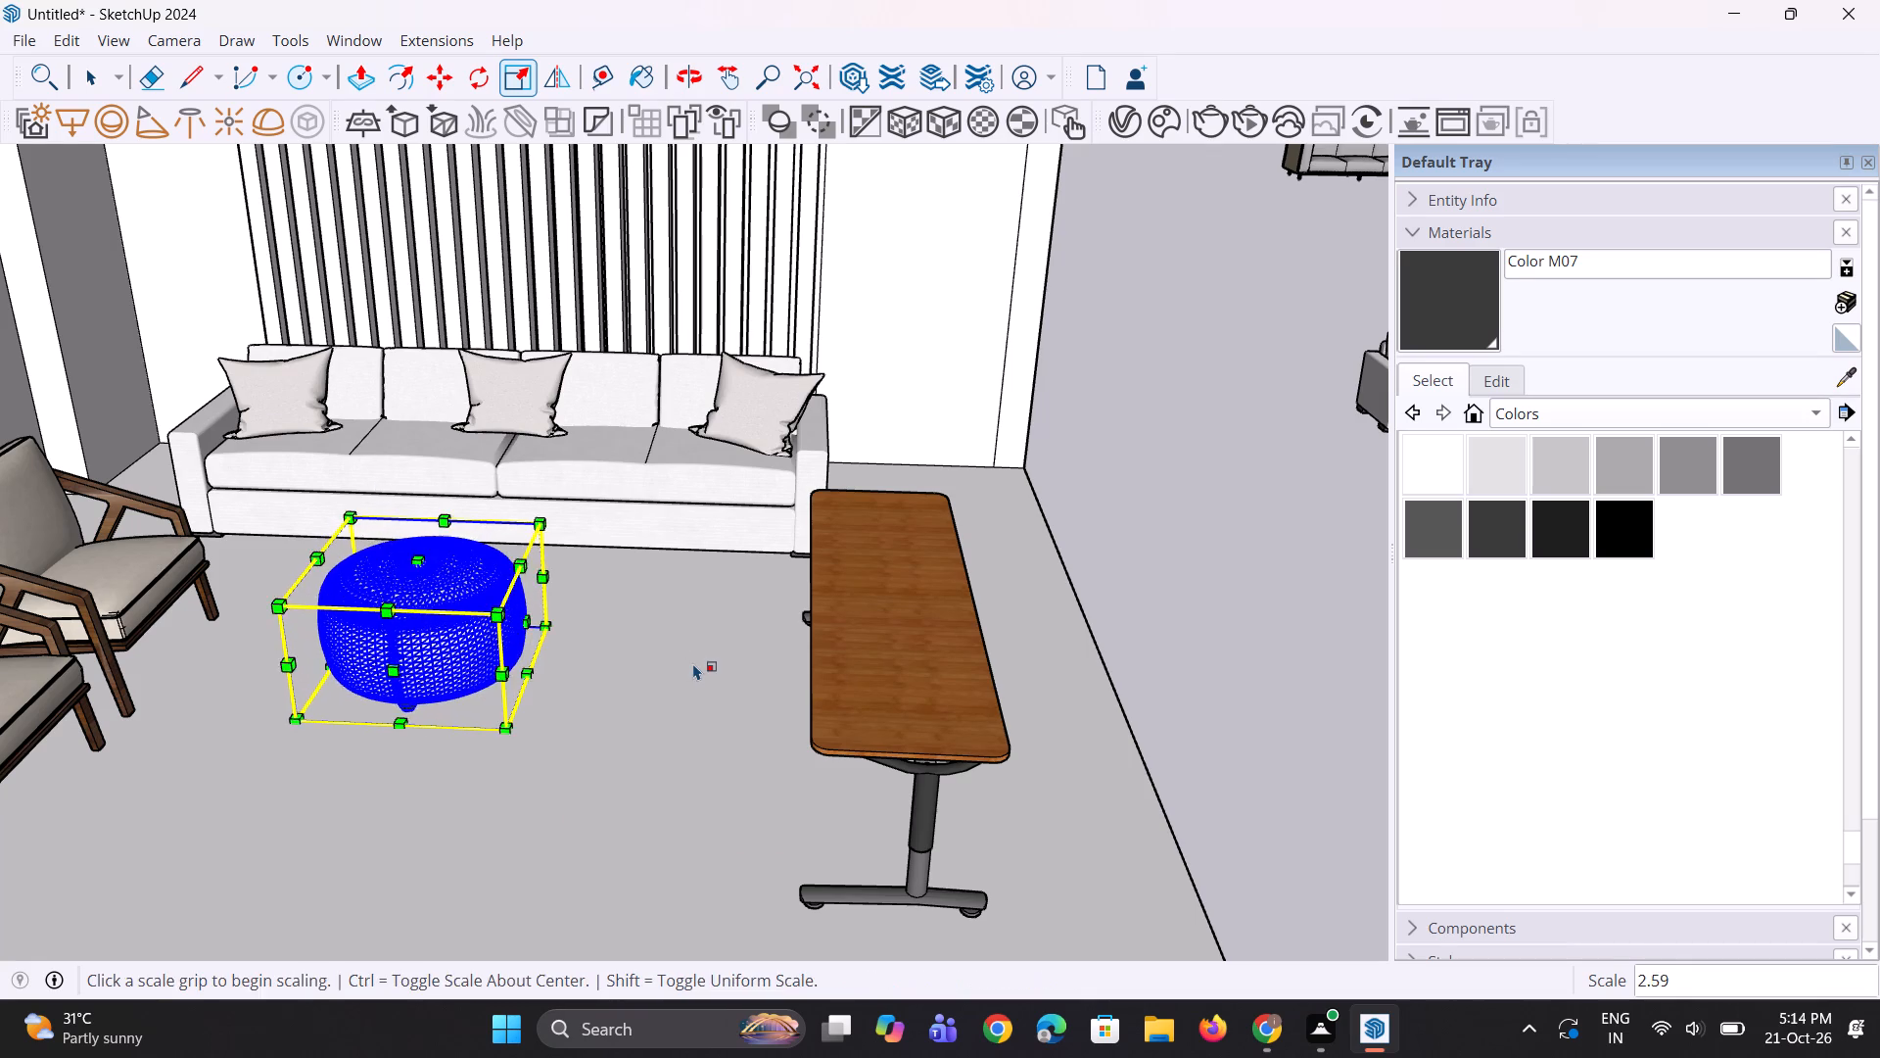
scroll(693, 663, down, 3)
key(space)
key(space)
key(space)
double_click(1086, 629)
Open the round piece's group and paint its surfaces with Leather Dark Brown from the Carpet, Fabrics, Leathers, Textiles and Wallpaper materials.
middle_drag(401, 703, 508, 875)
scroll(652, 787, up, 8)
scroll(563, 725, up, 8)
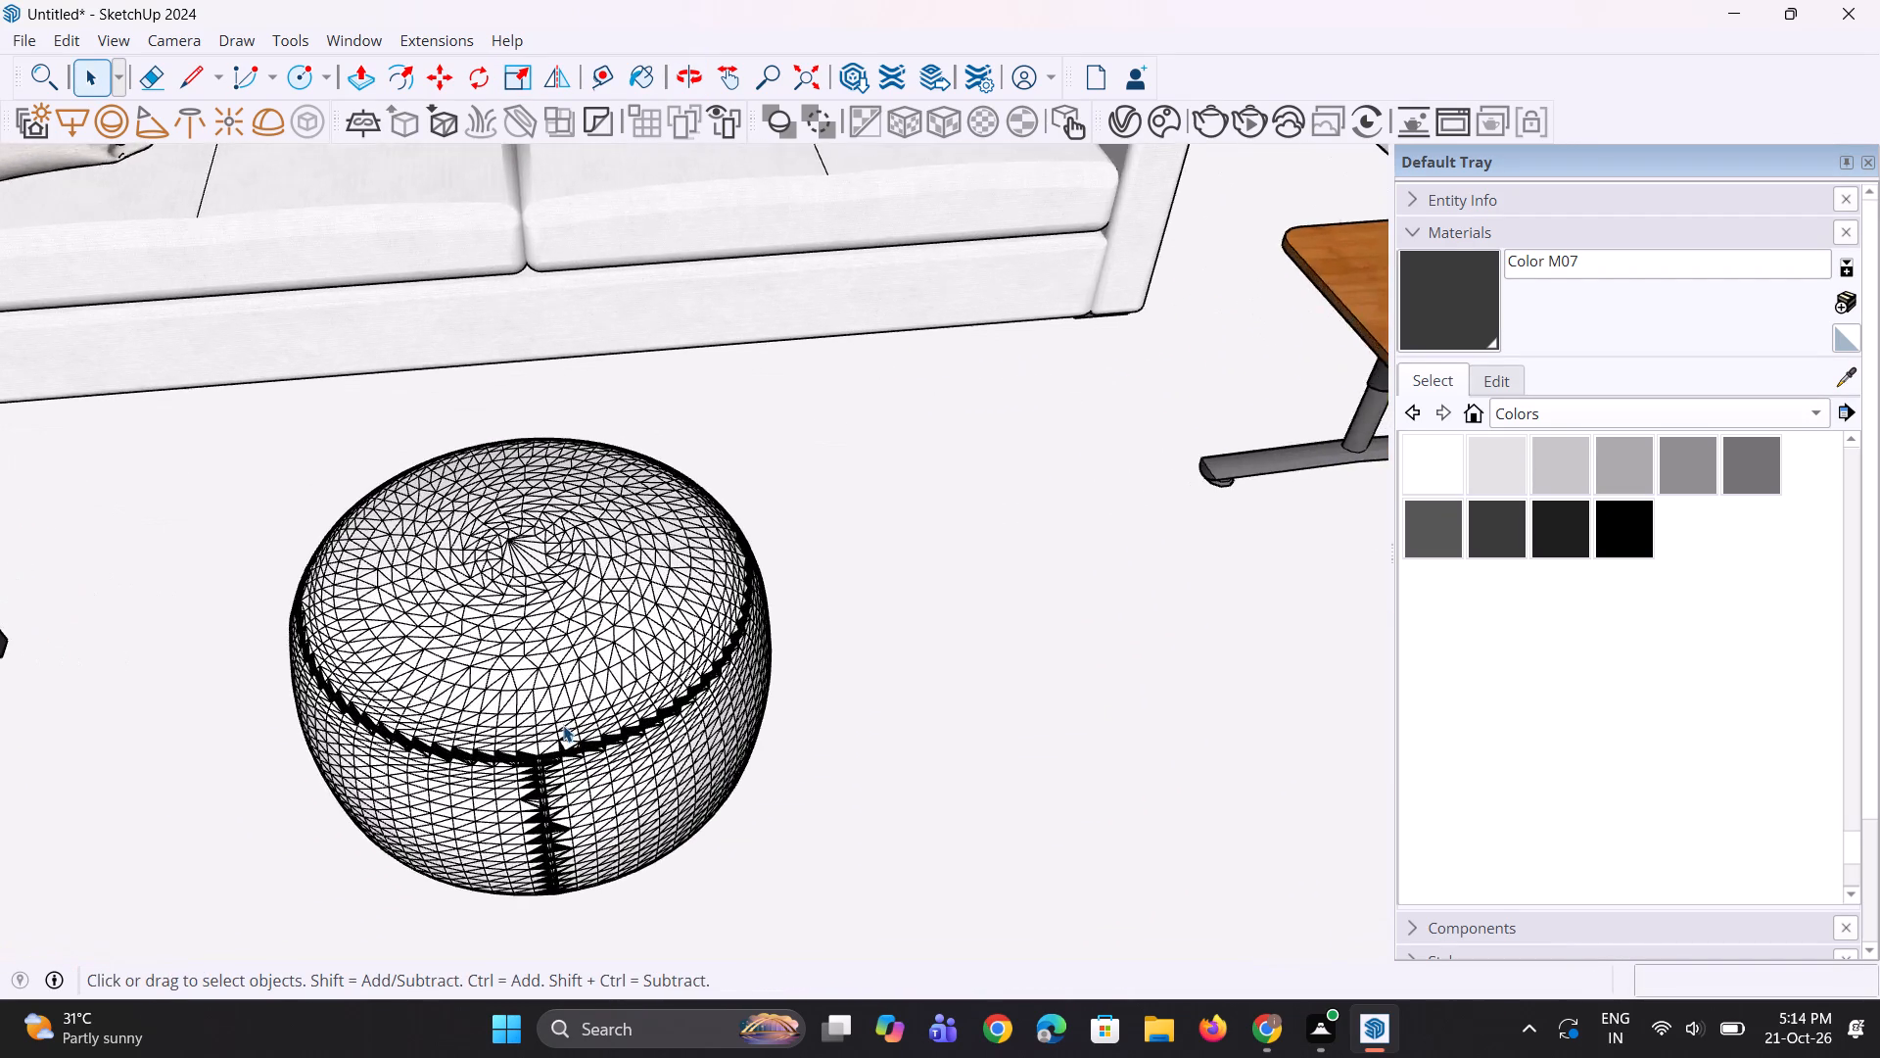
scroll(563, 725, up, 4)
click(563, 725)
right_click(563, 725)
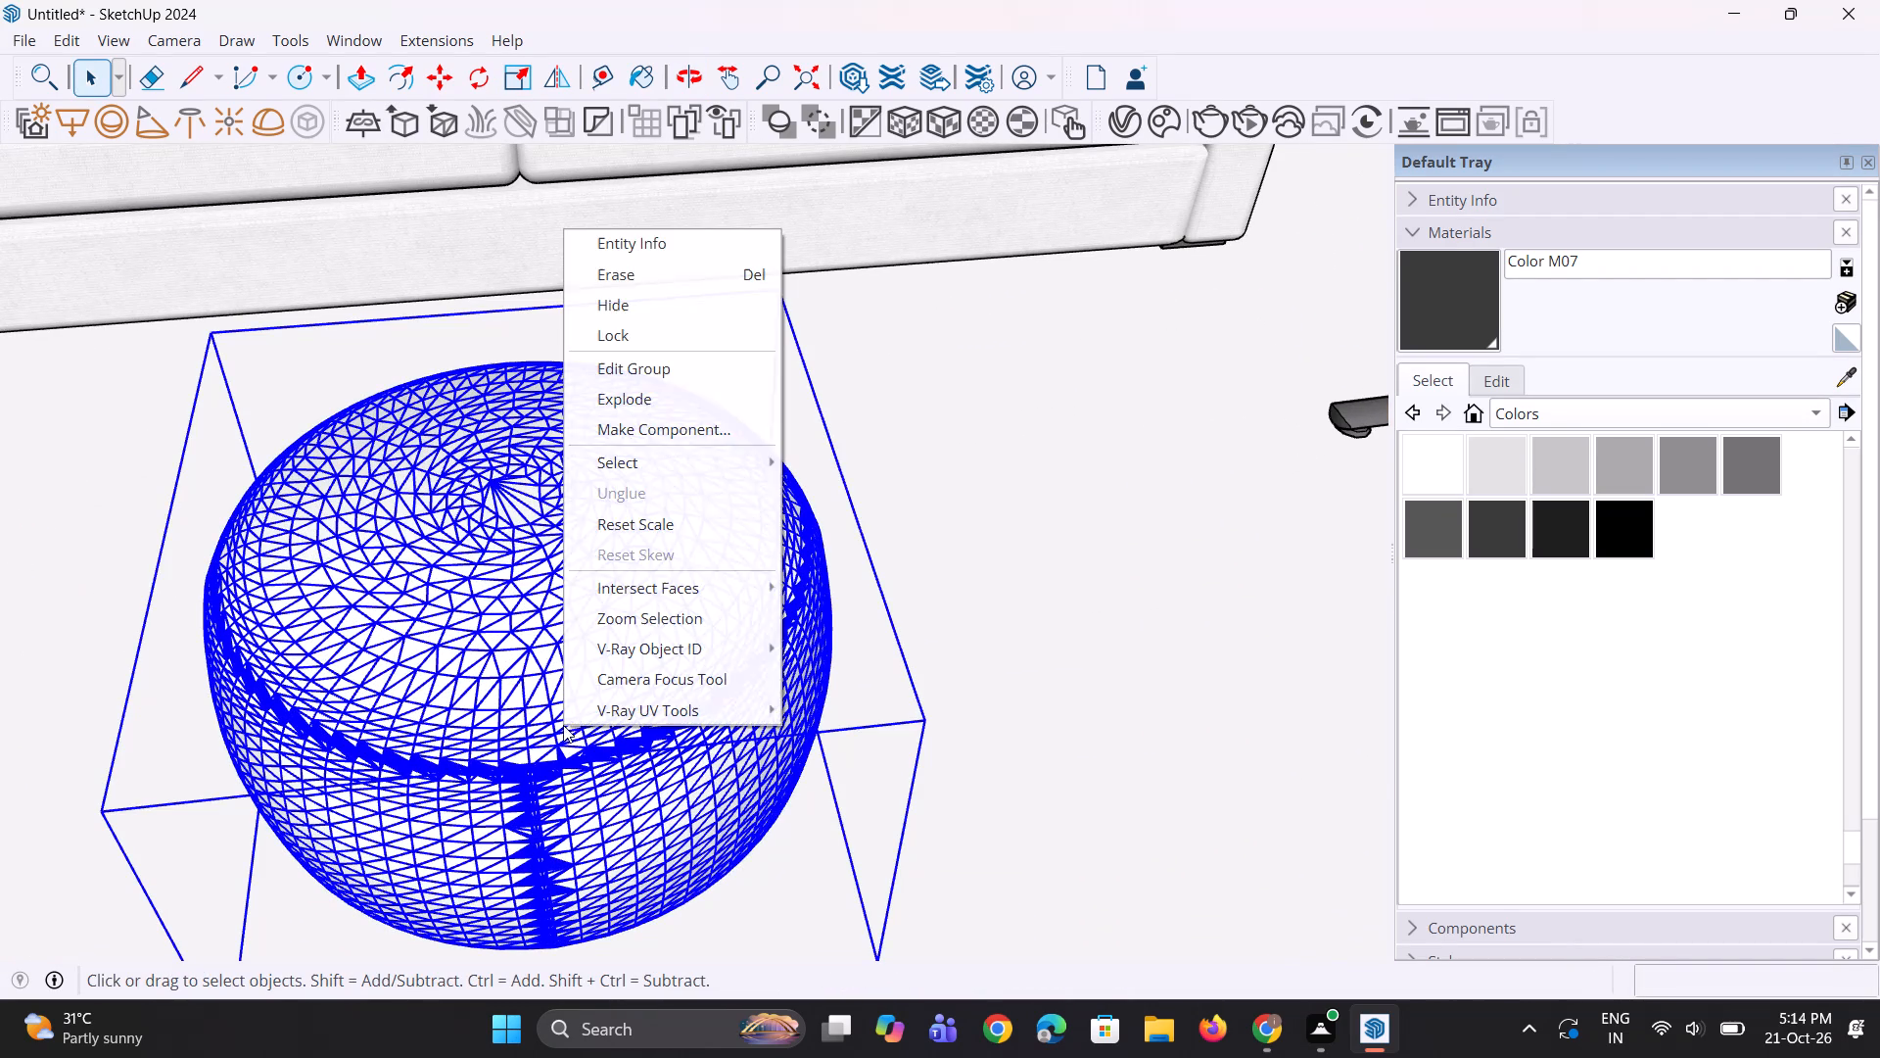
click(695, 373)
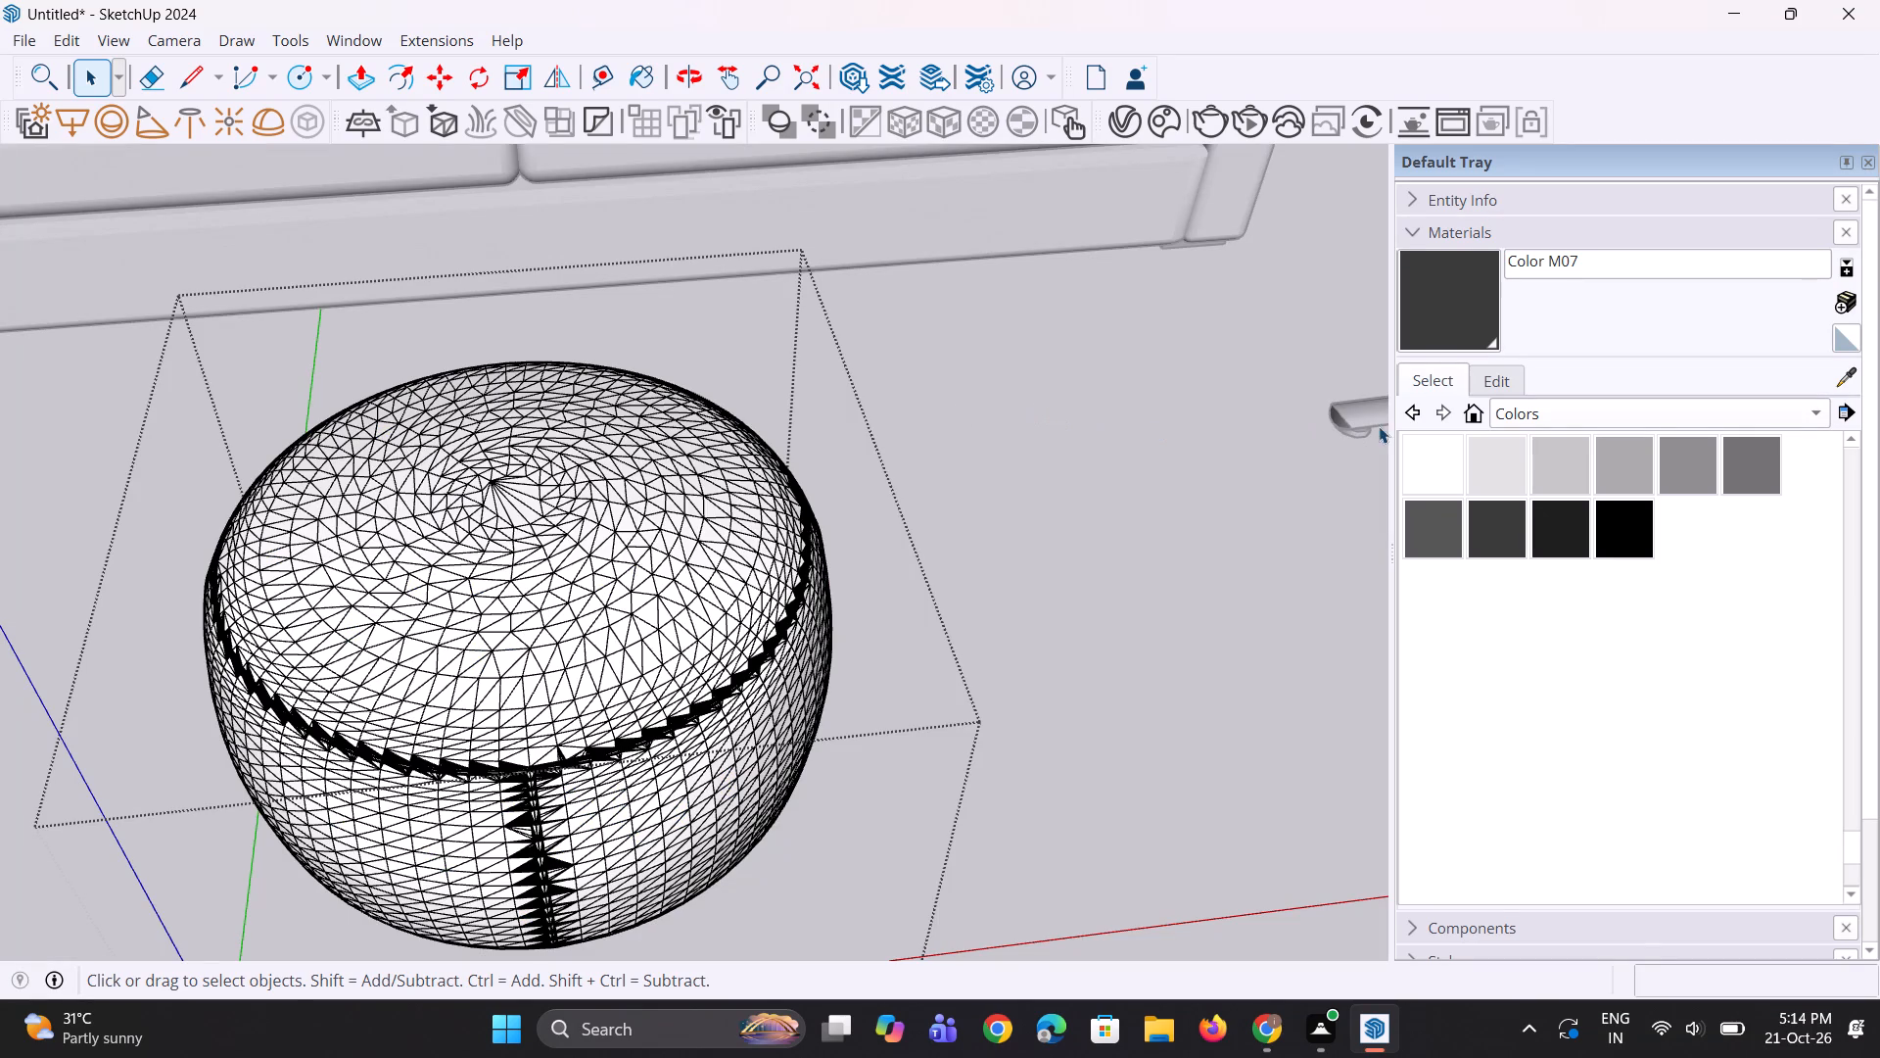
click(1574, 408)
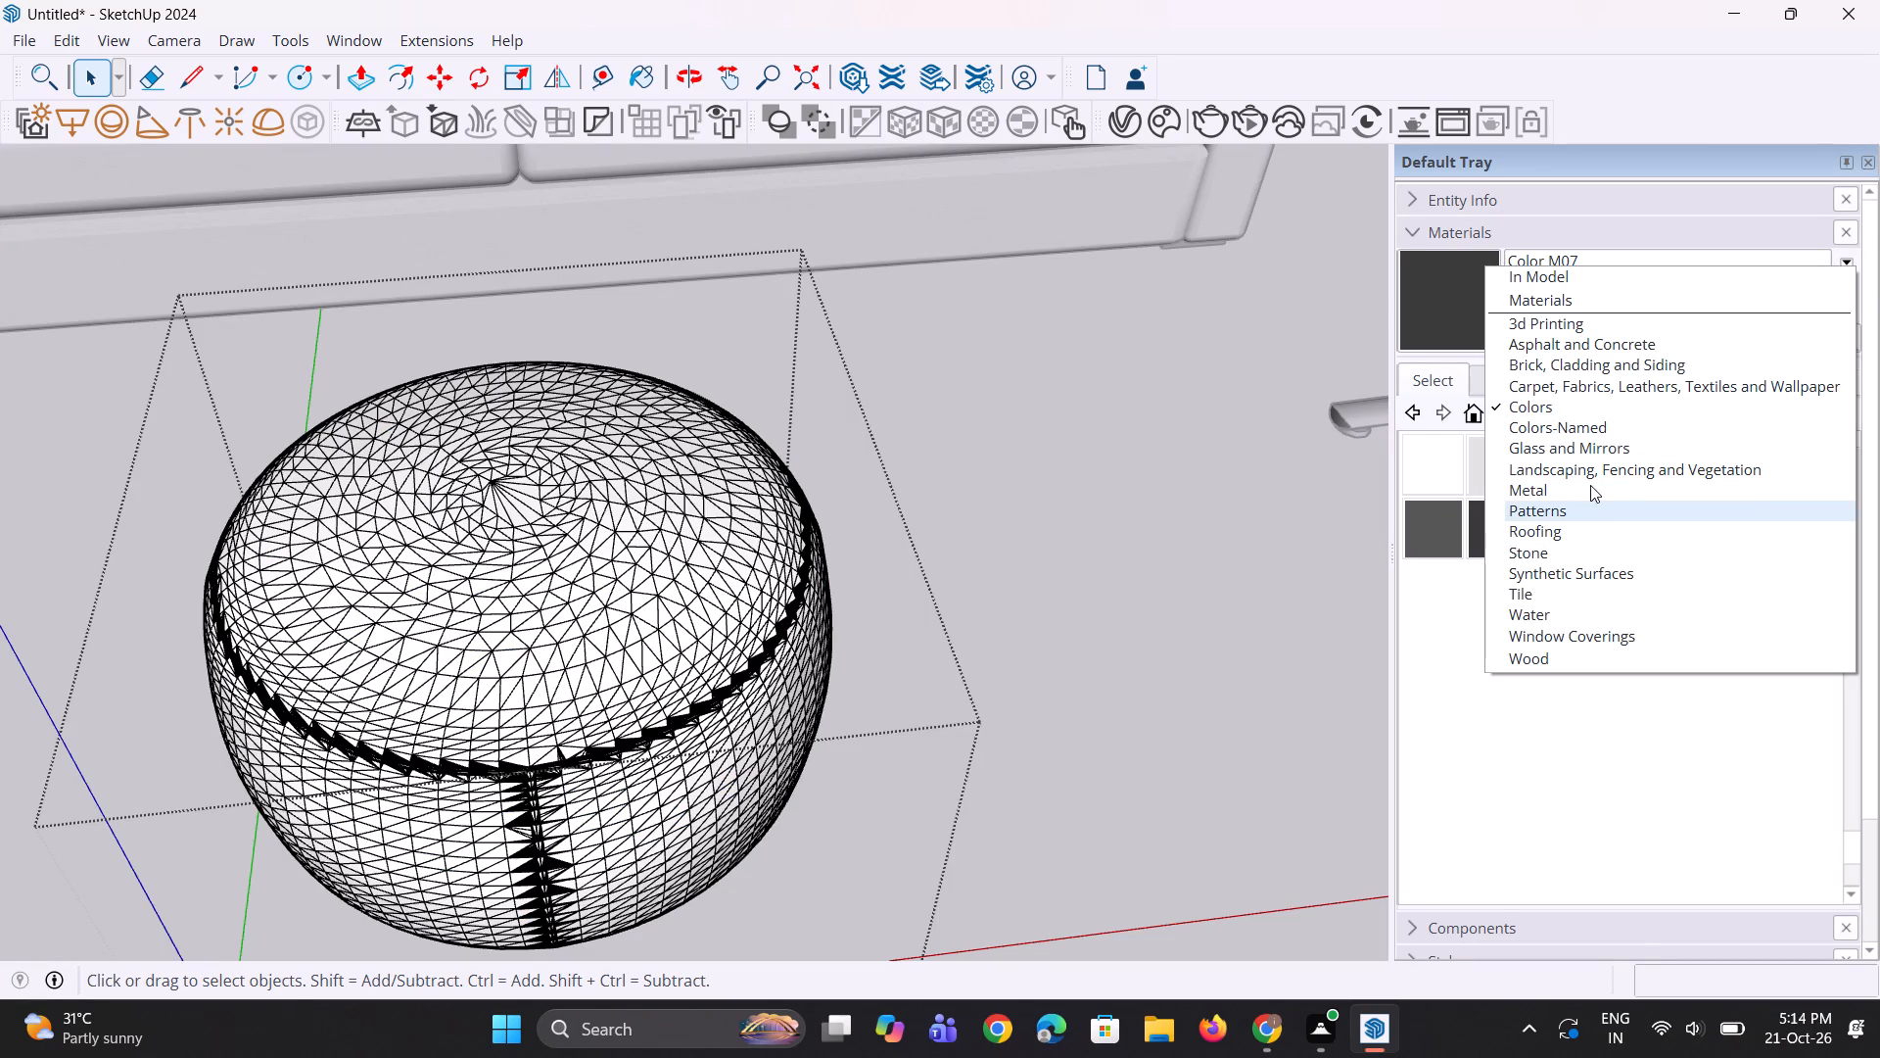
click(1605, 400)
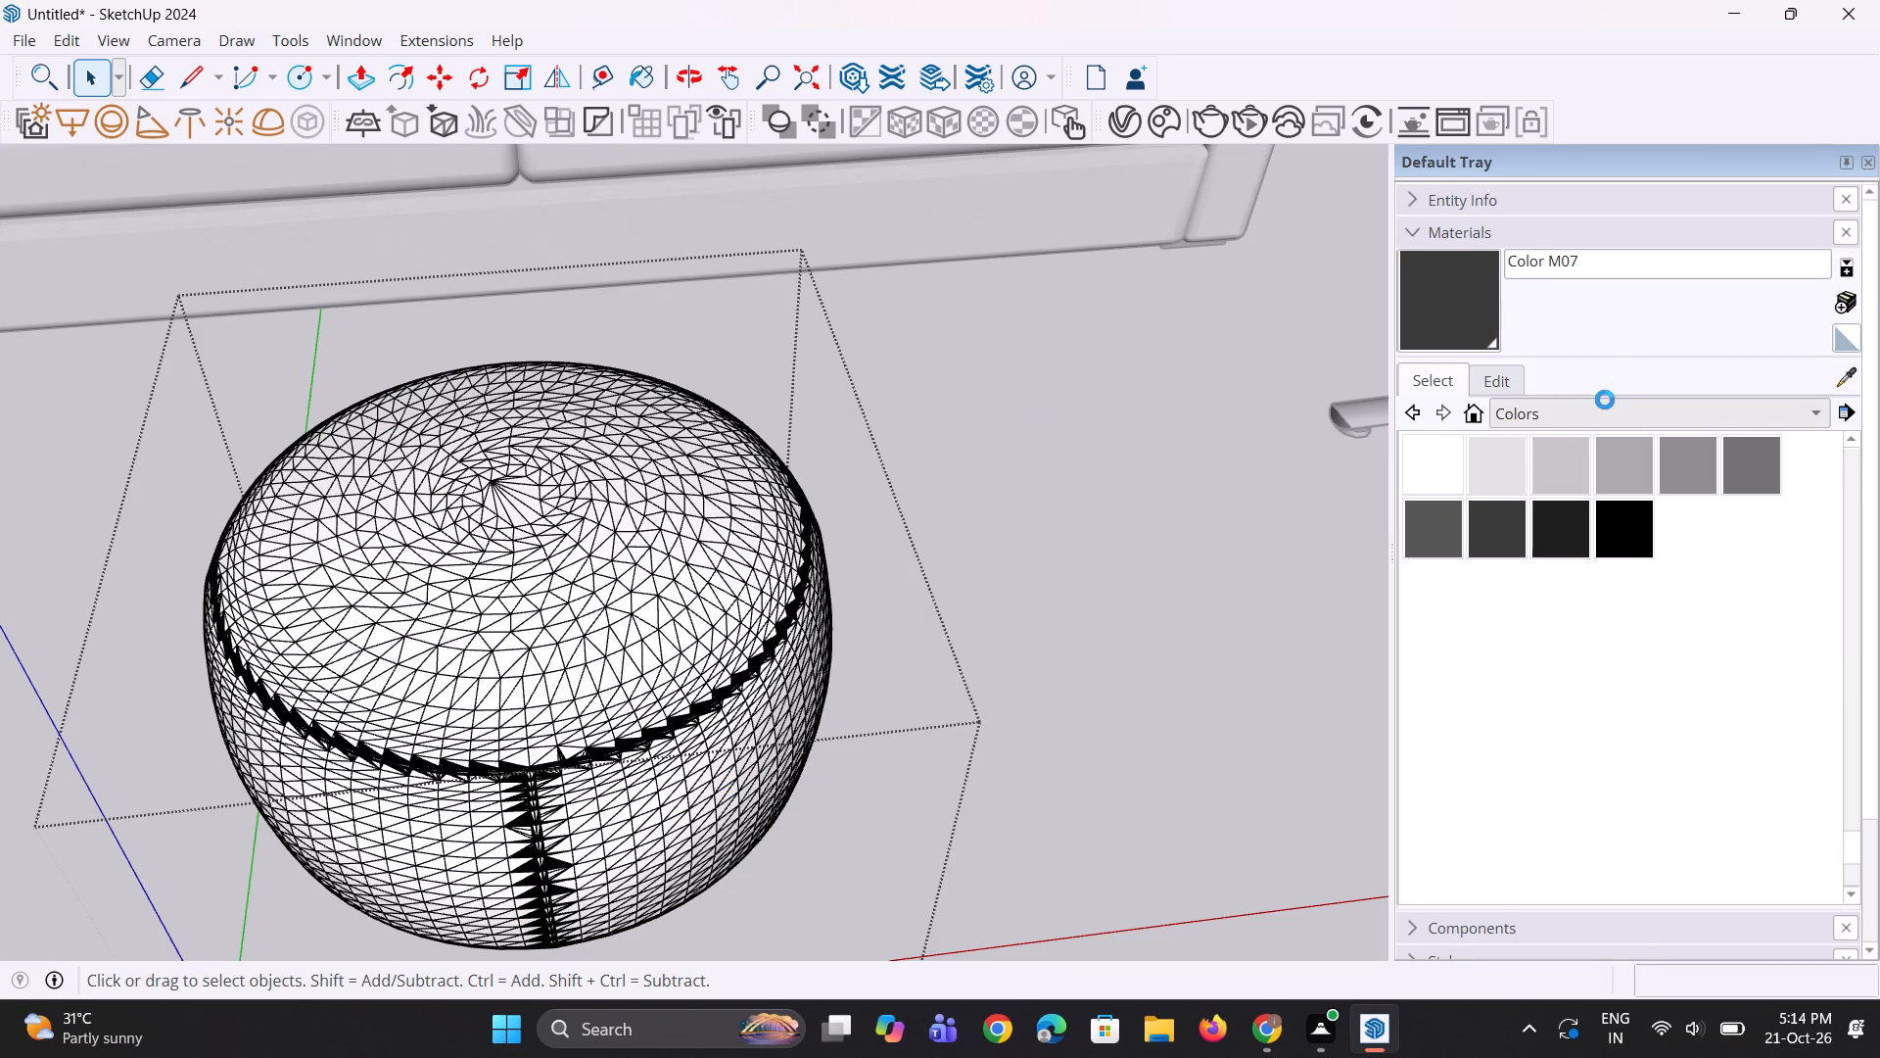
click(1550, 421)
click(1591, 388)
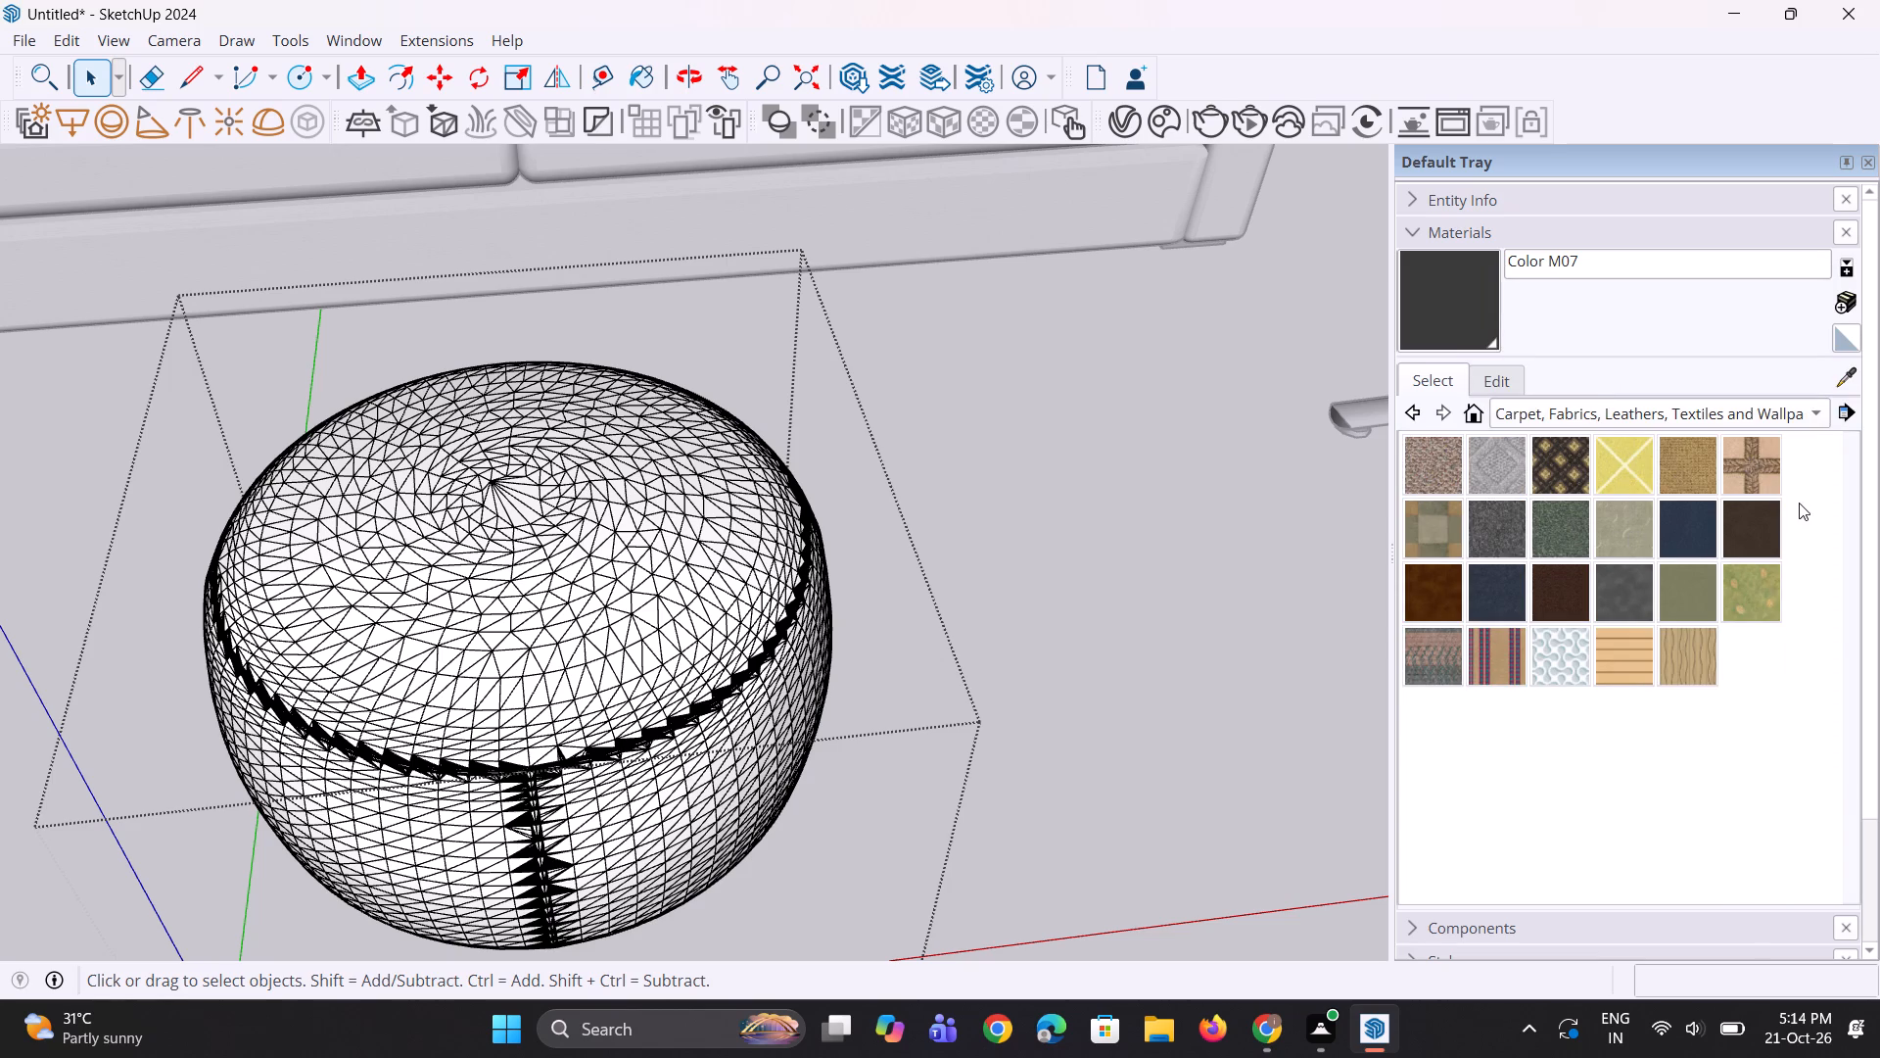
click(1756, 529)
triple_click(541, 648)
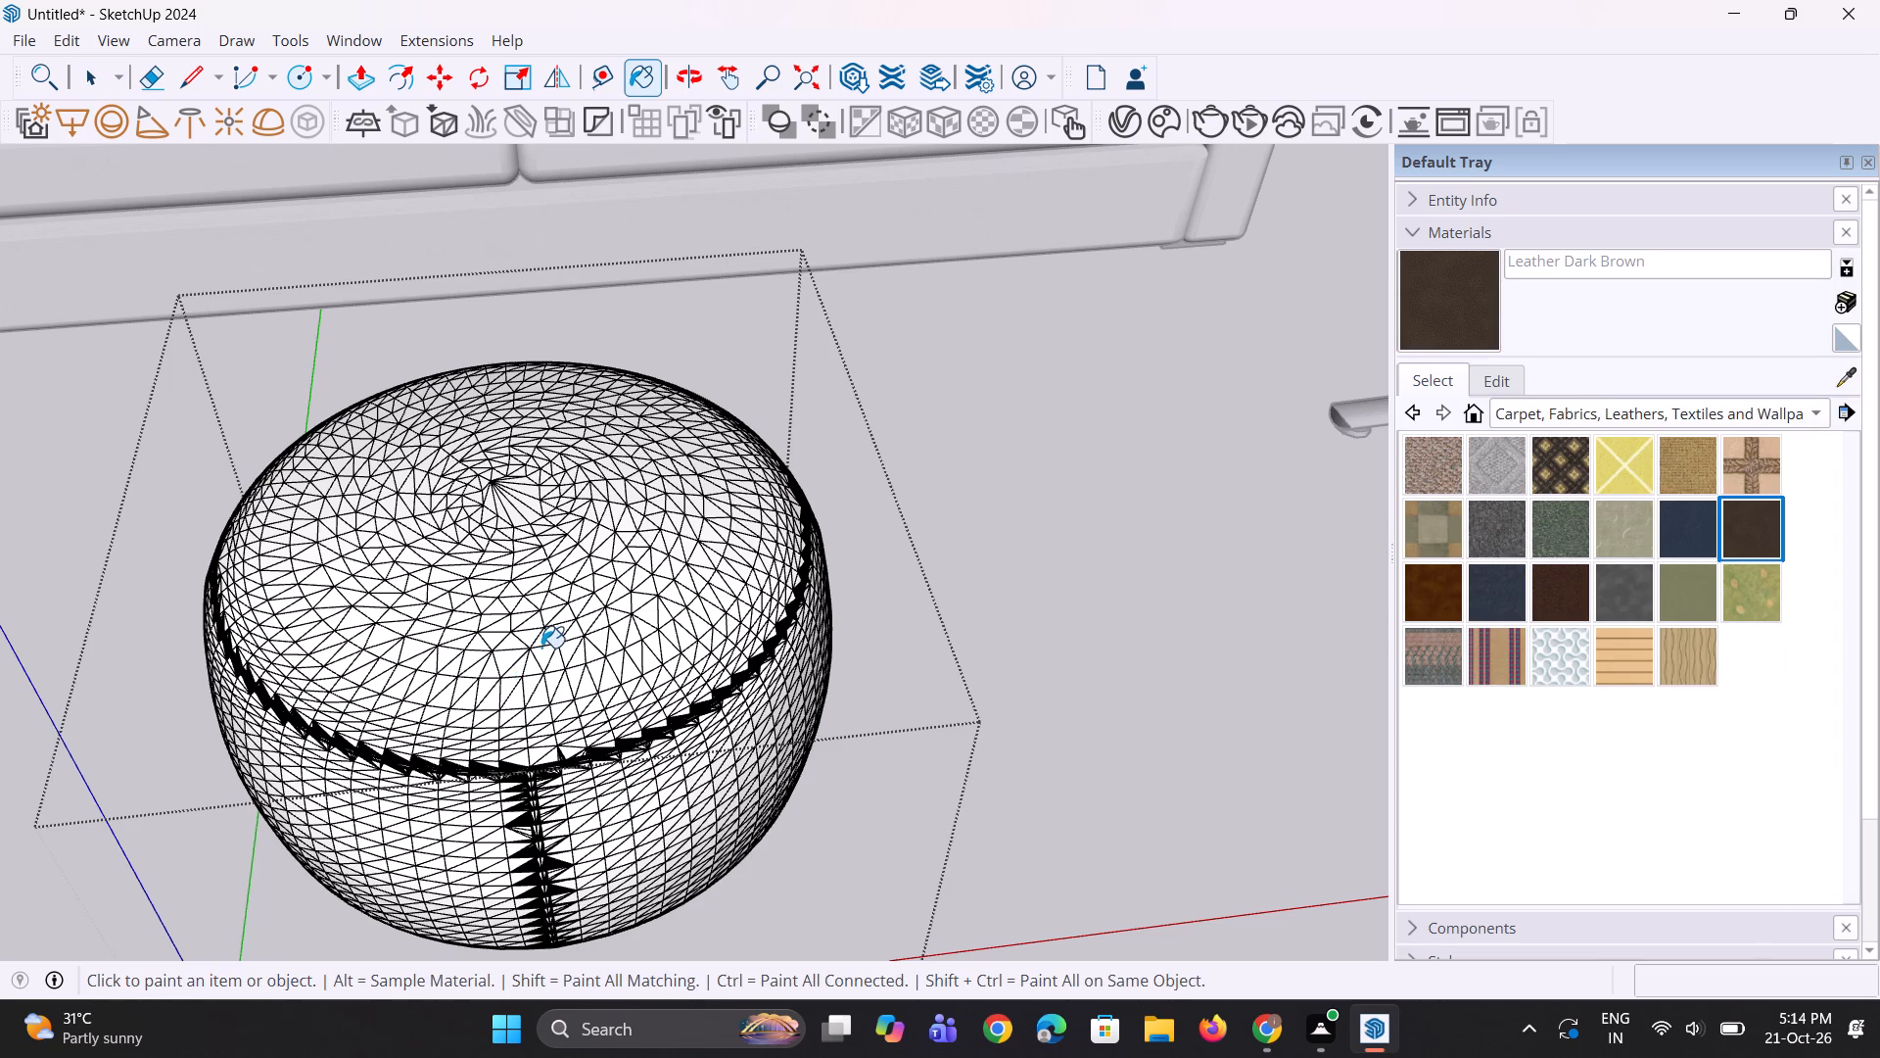
scroll(541, 648, down, 18)
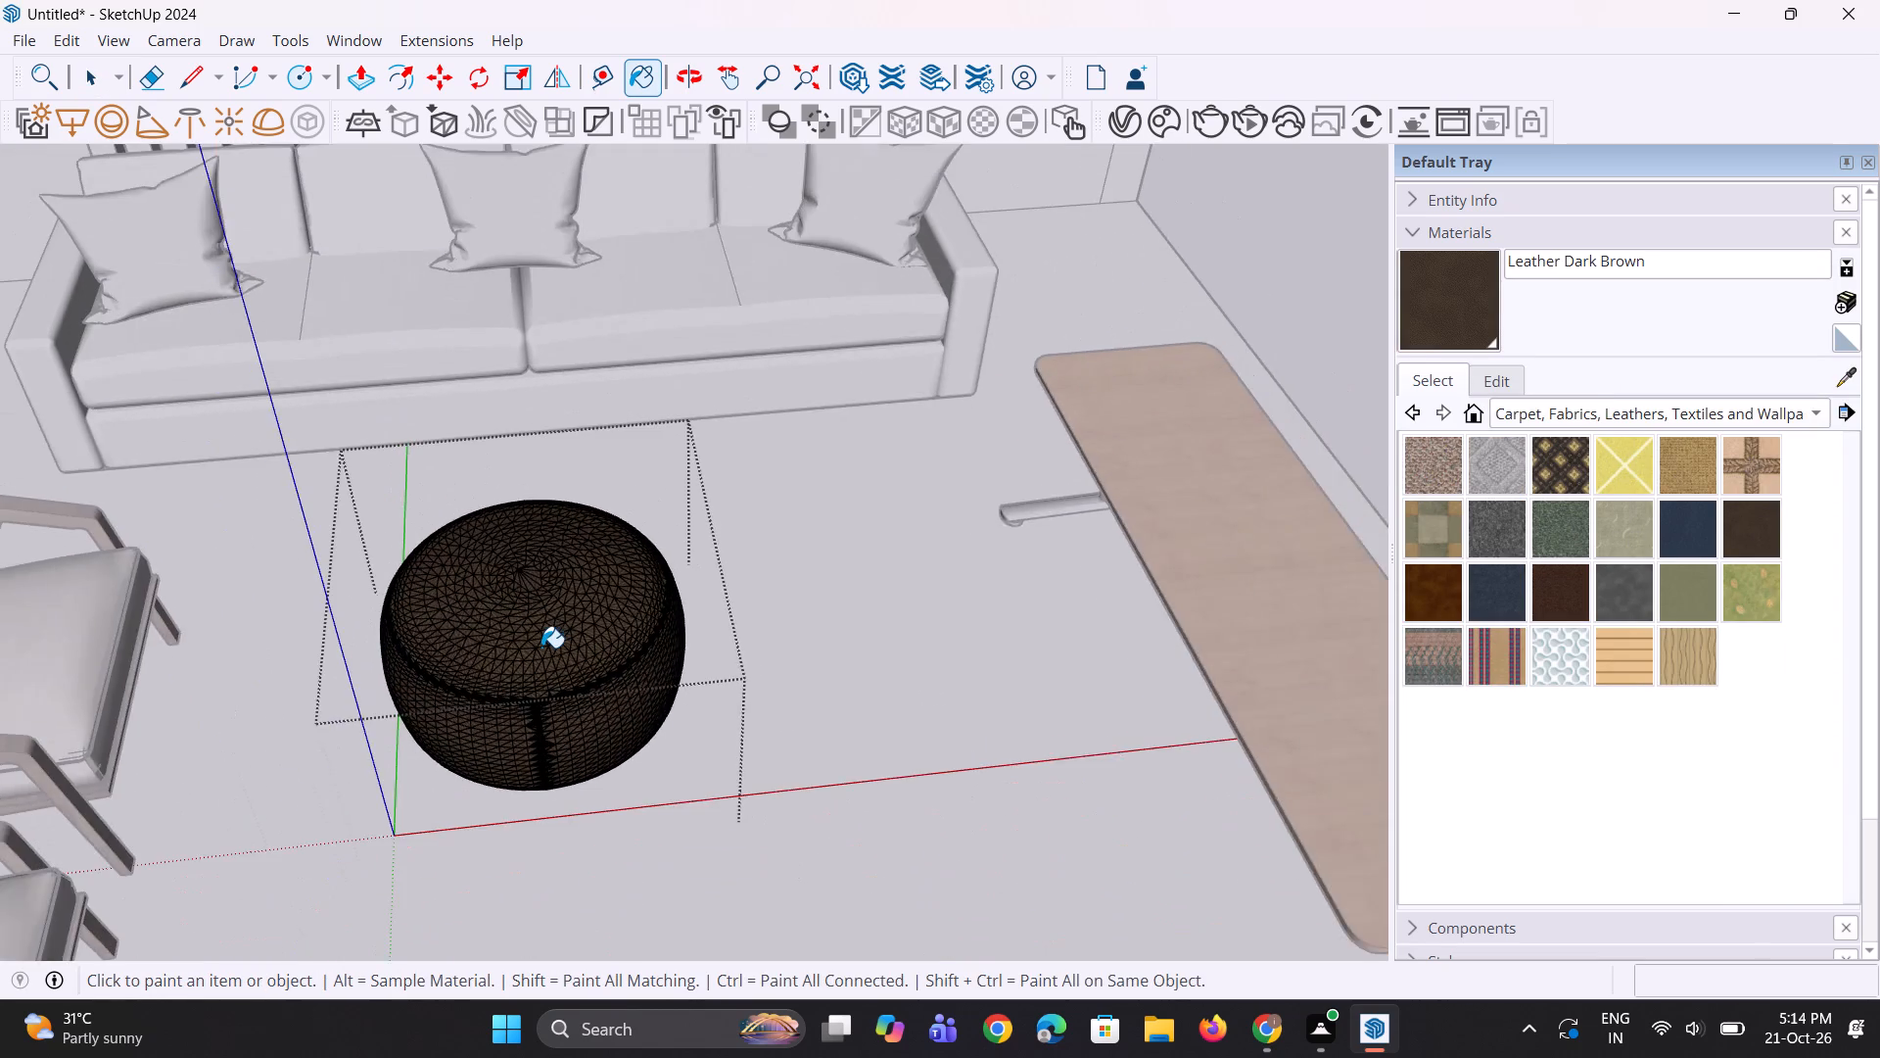
scroll(541, 648, down, 8)
key(space)
key(space)
key(space)
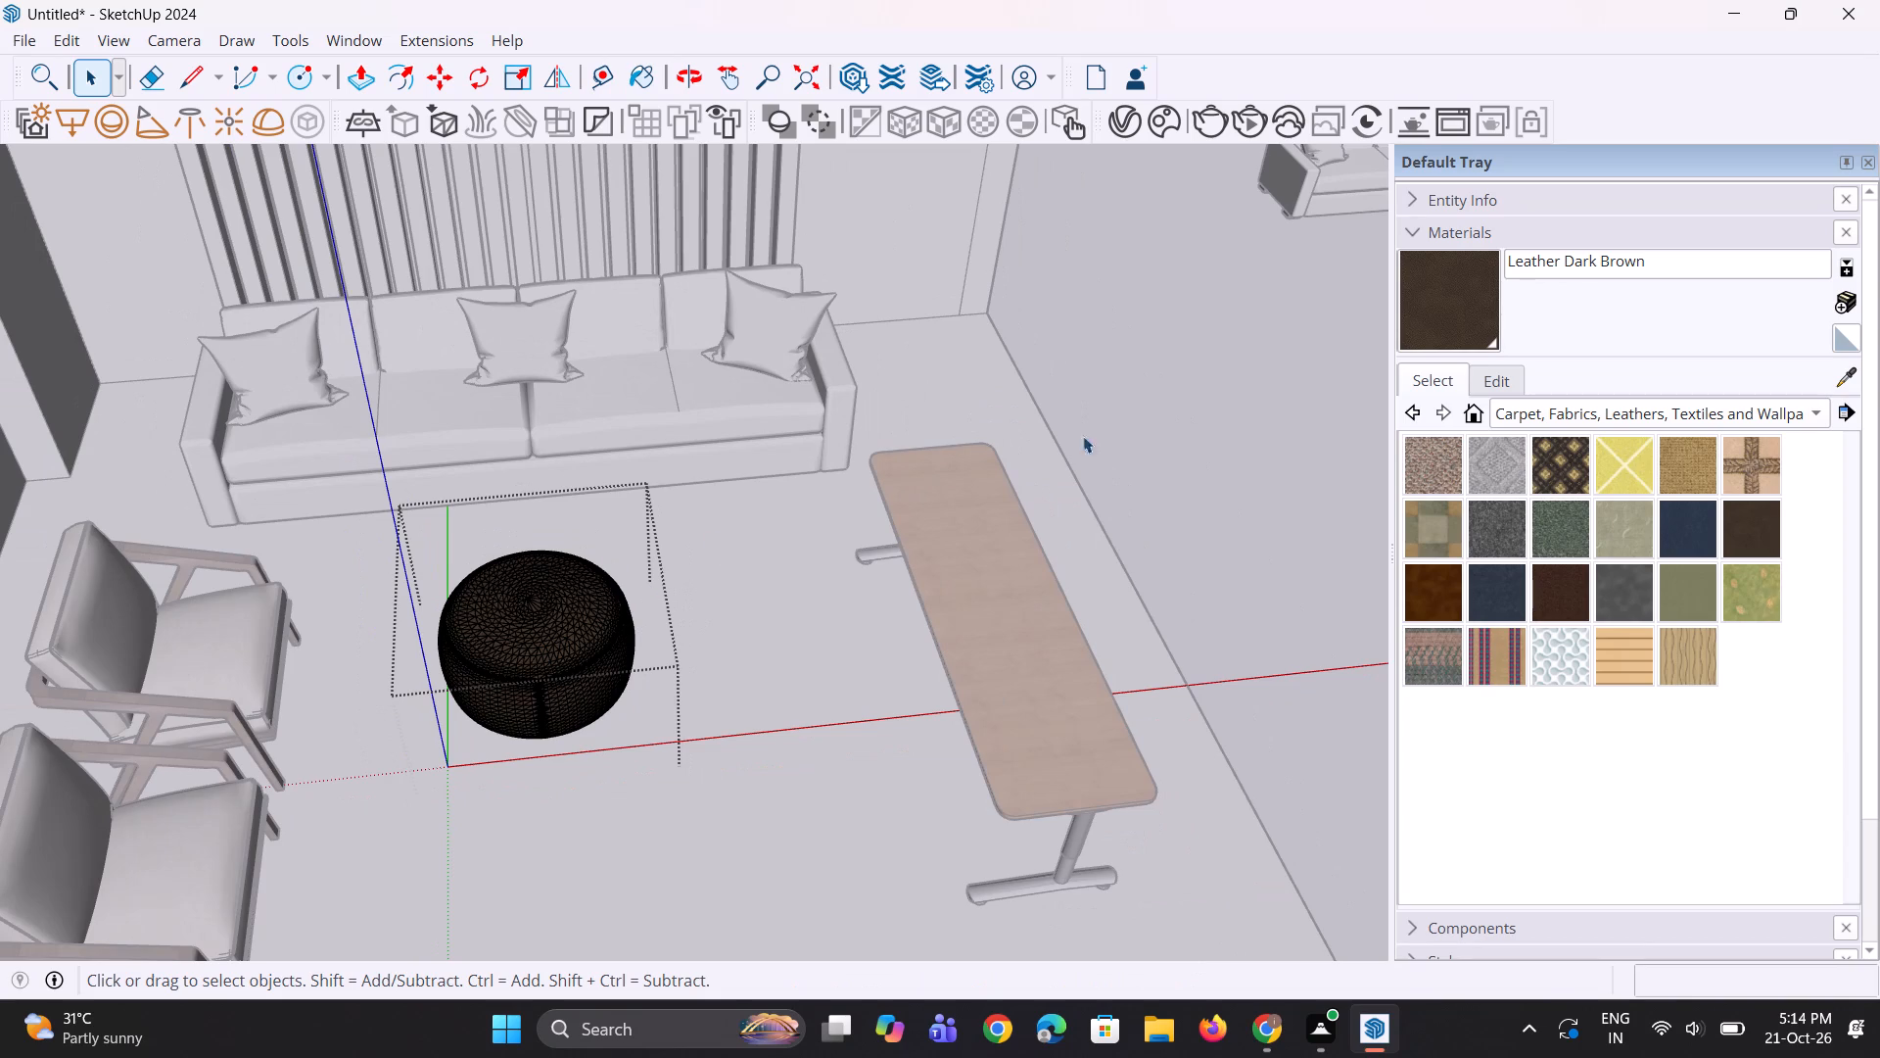
triple_click(1148, 436)
Move the round piece about 1' 7 11/16" across the floor, away from the armchairs towards the wooden table.
scroll(487, 703, down, 4)
middle_drag(462, 731, 418, 665)
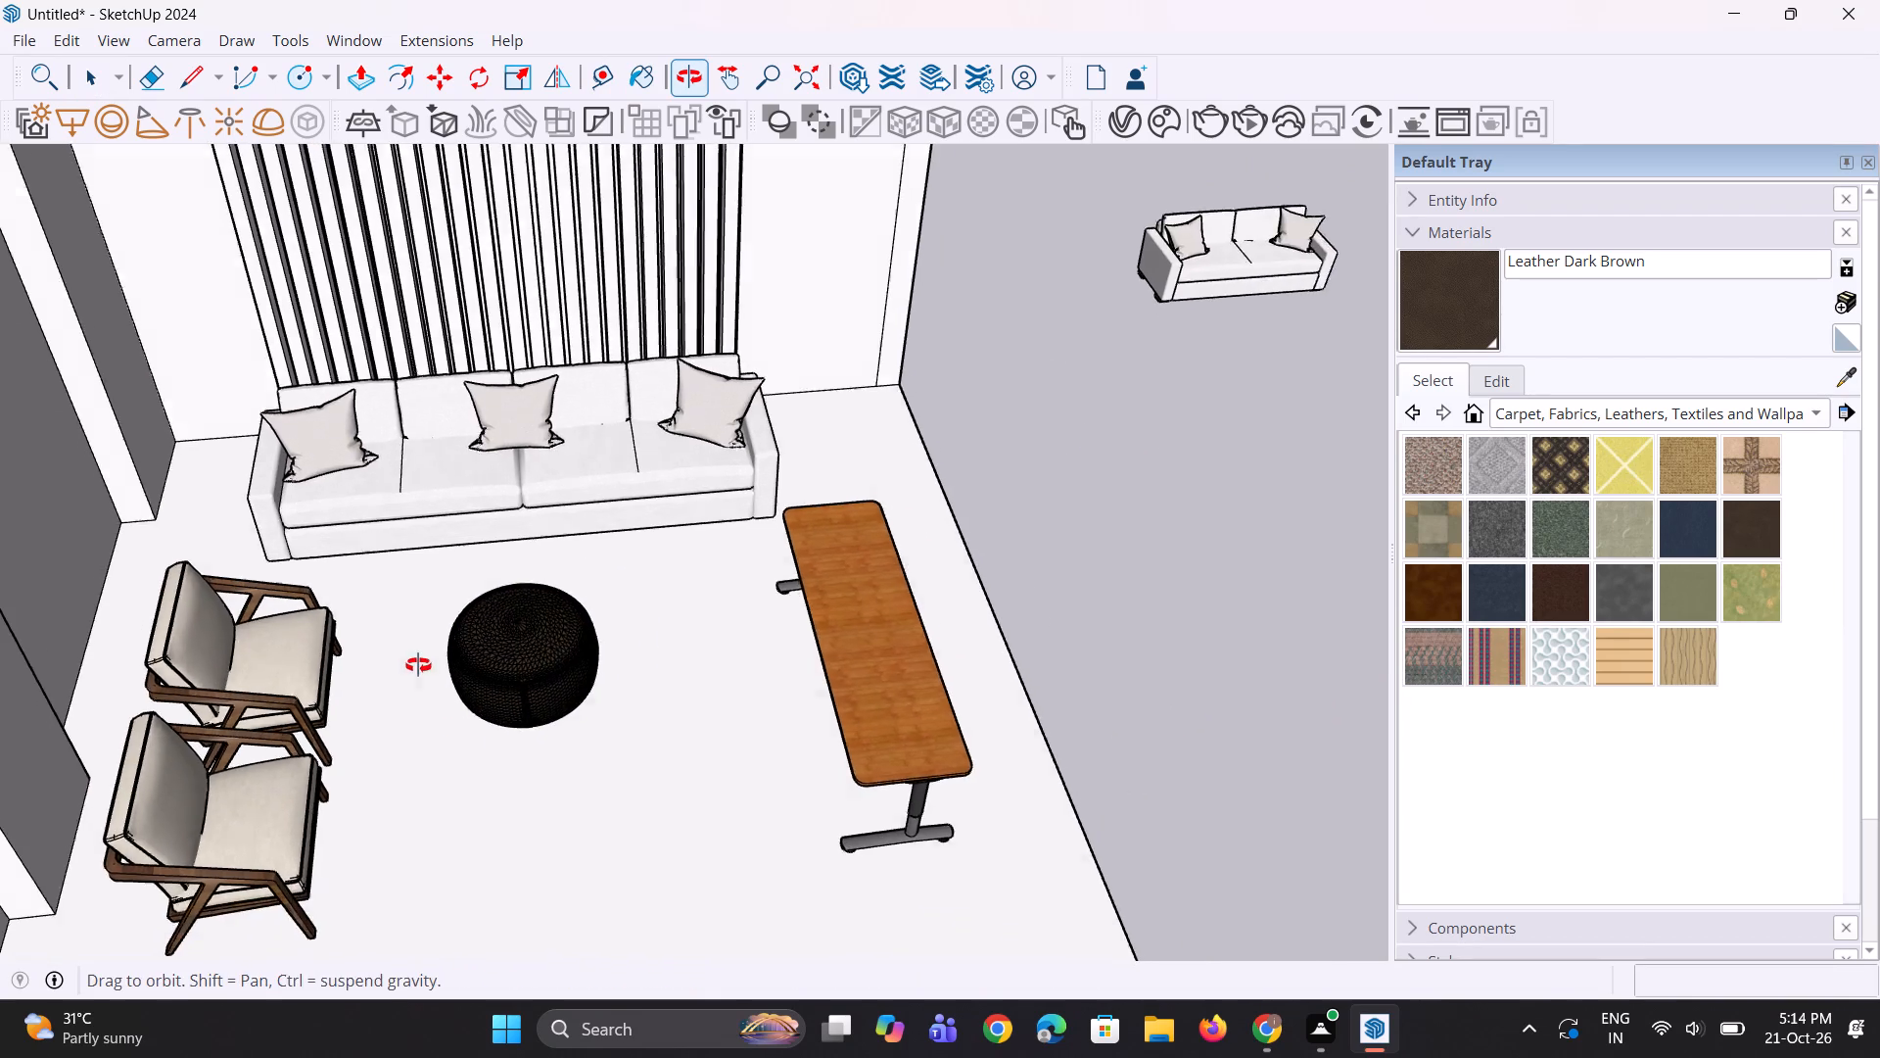
middle_drag(418, 665, 377, 636)
scroll(426, 581, up, 3)
click(489, 635)
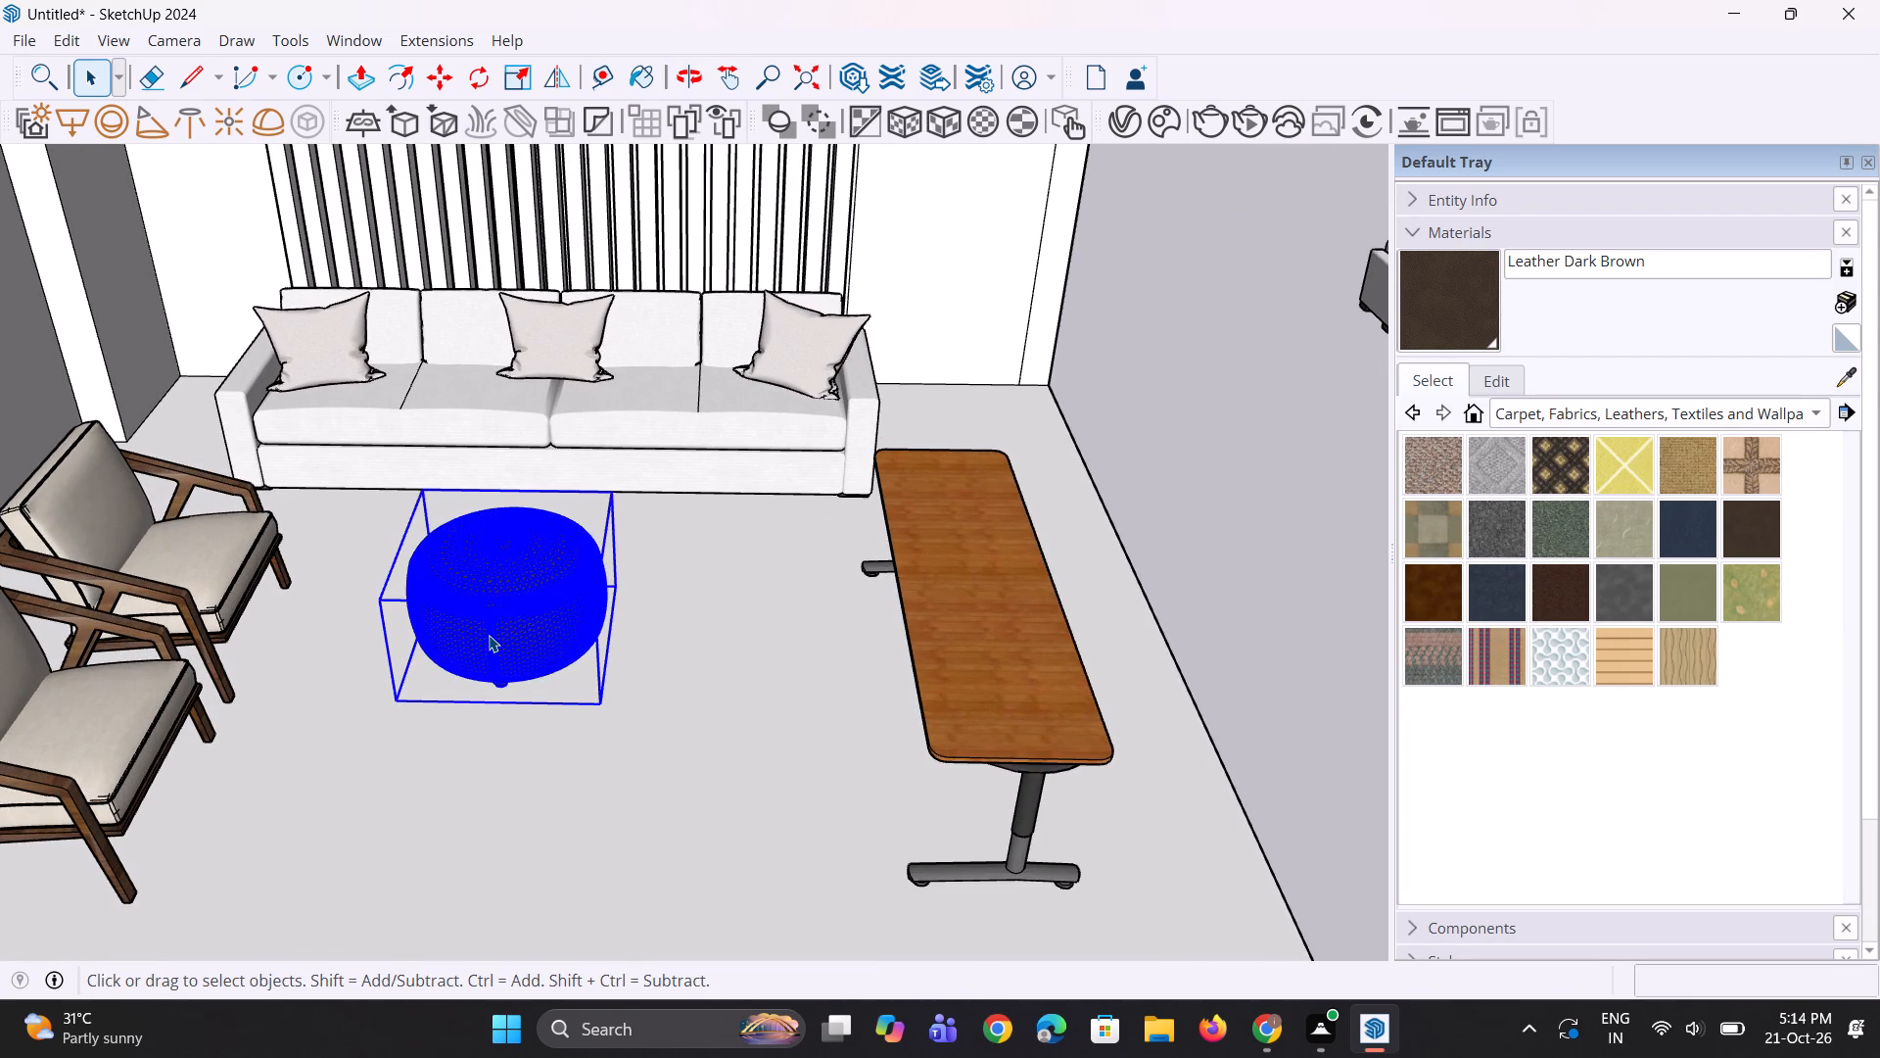
key(m)
click(491, 648)
click(568, 648)
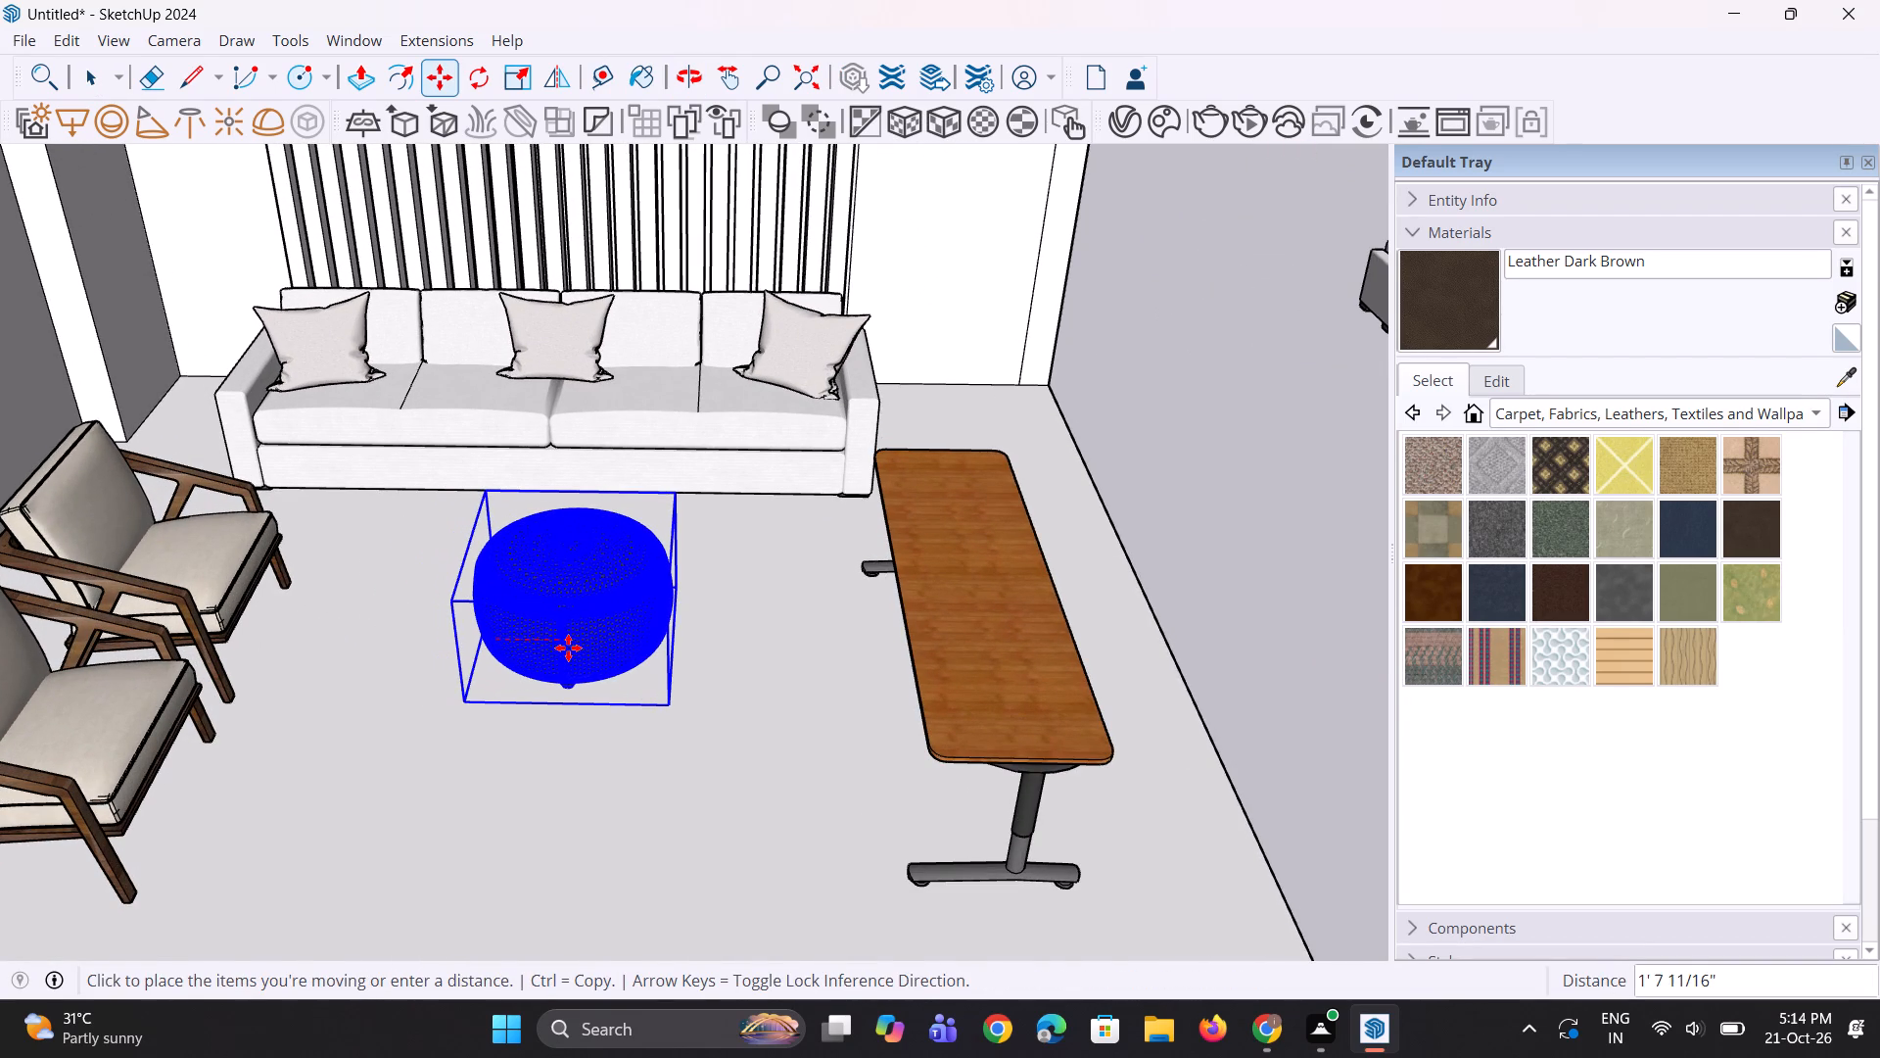
Enlarge the round piece uniformly by a scale factor of about 1.22.
scroll(568, 648, down, 10)
middle_drag(670, 585, 474, 642)
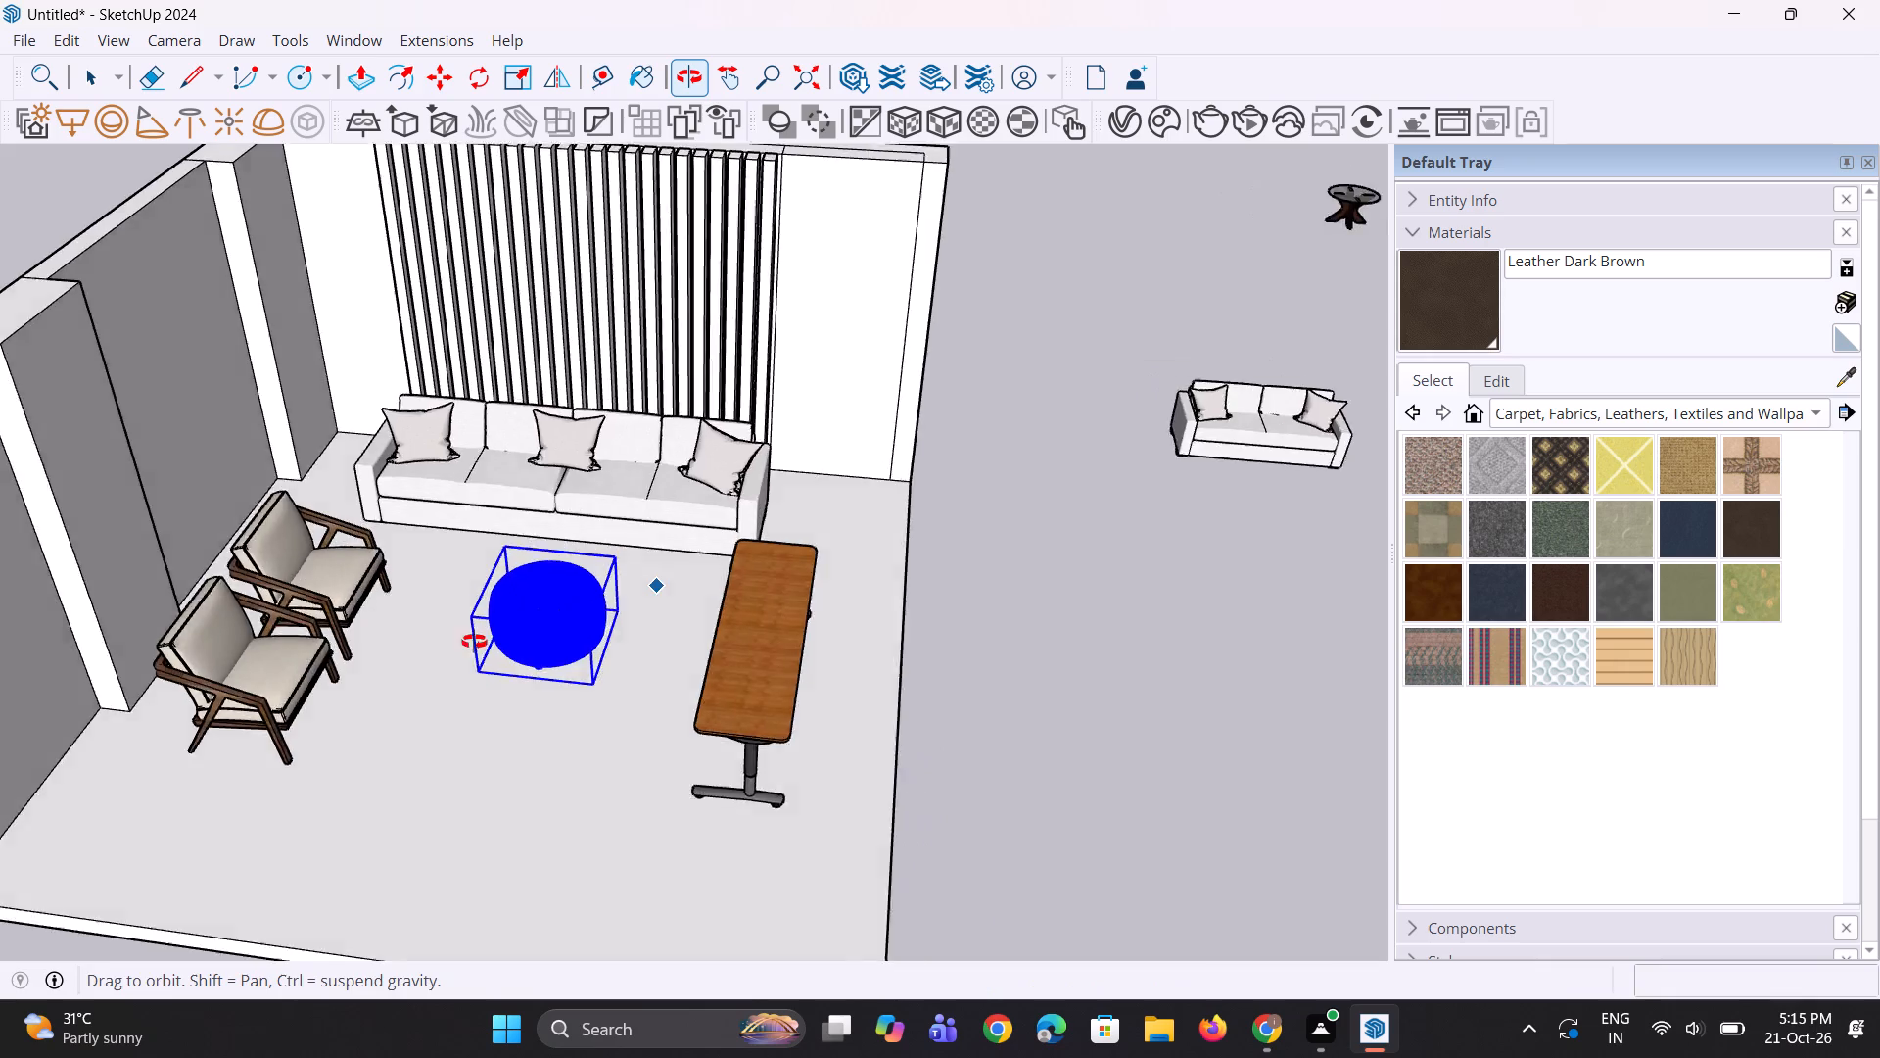
middle_drag(474, 642, 206, 718)
scroll(444, 535, up, 3)
key(s)
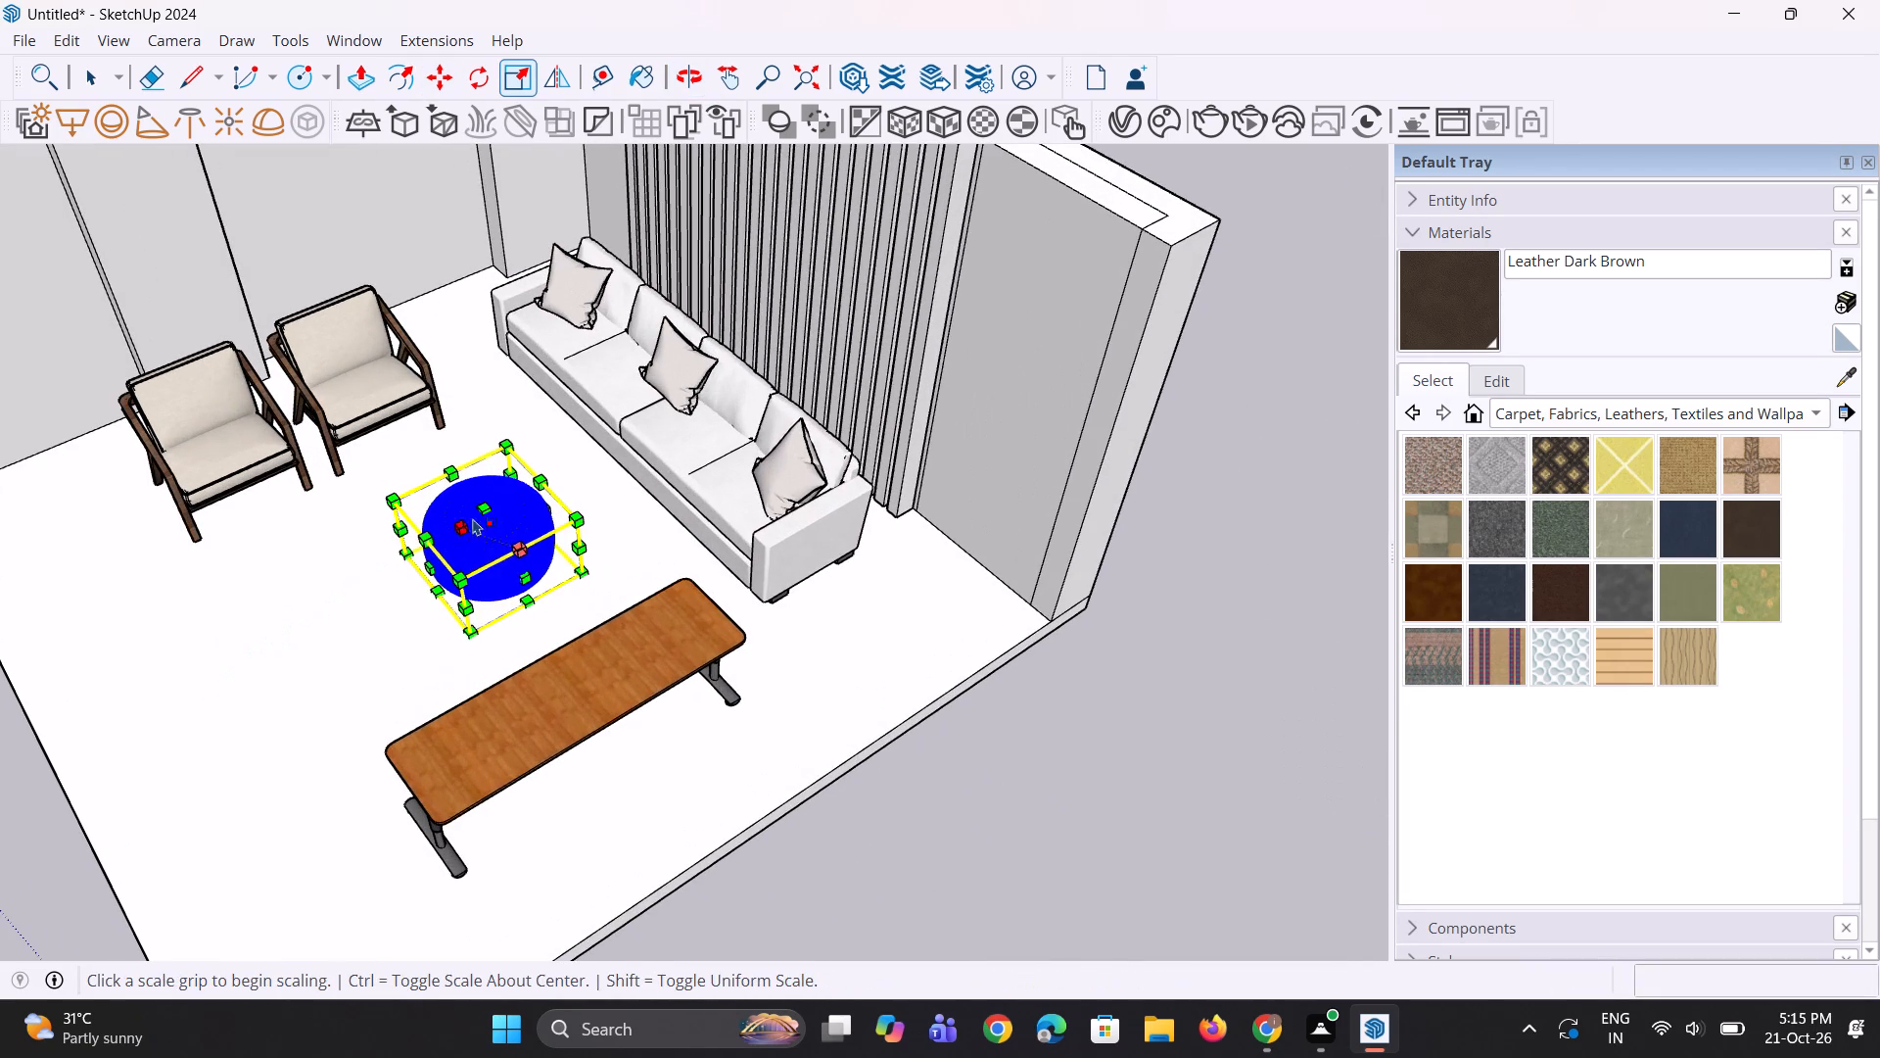
scroll(501, 459, up, 3)
click(508, 444)
click(507, 385)
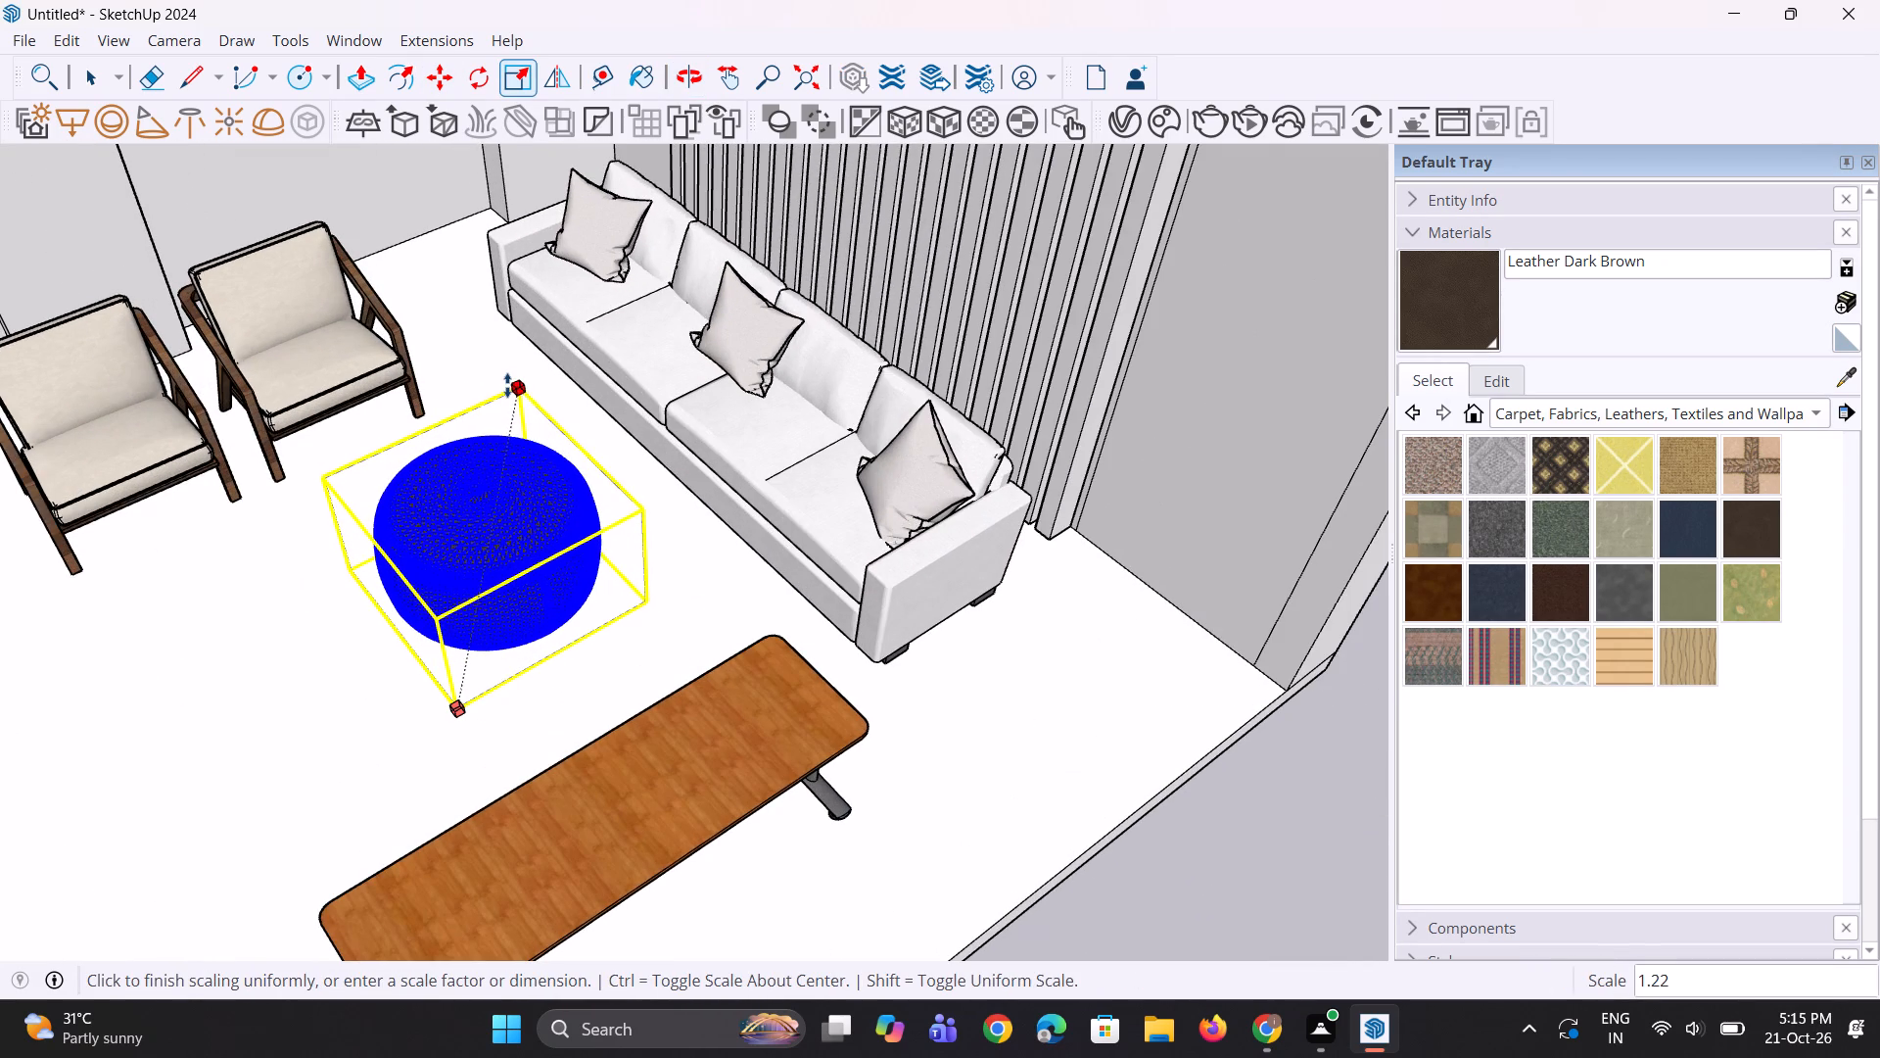
key(space)
key(b)
key(space)
key(space)
scroll(528, 492, down, 7)
key(space)
key(space)
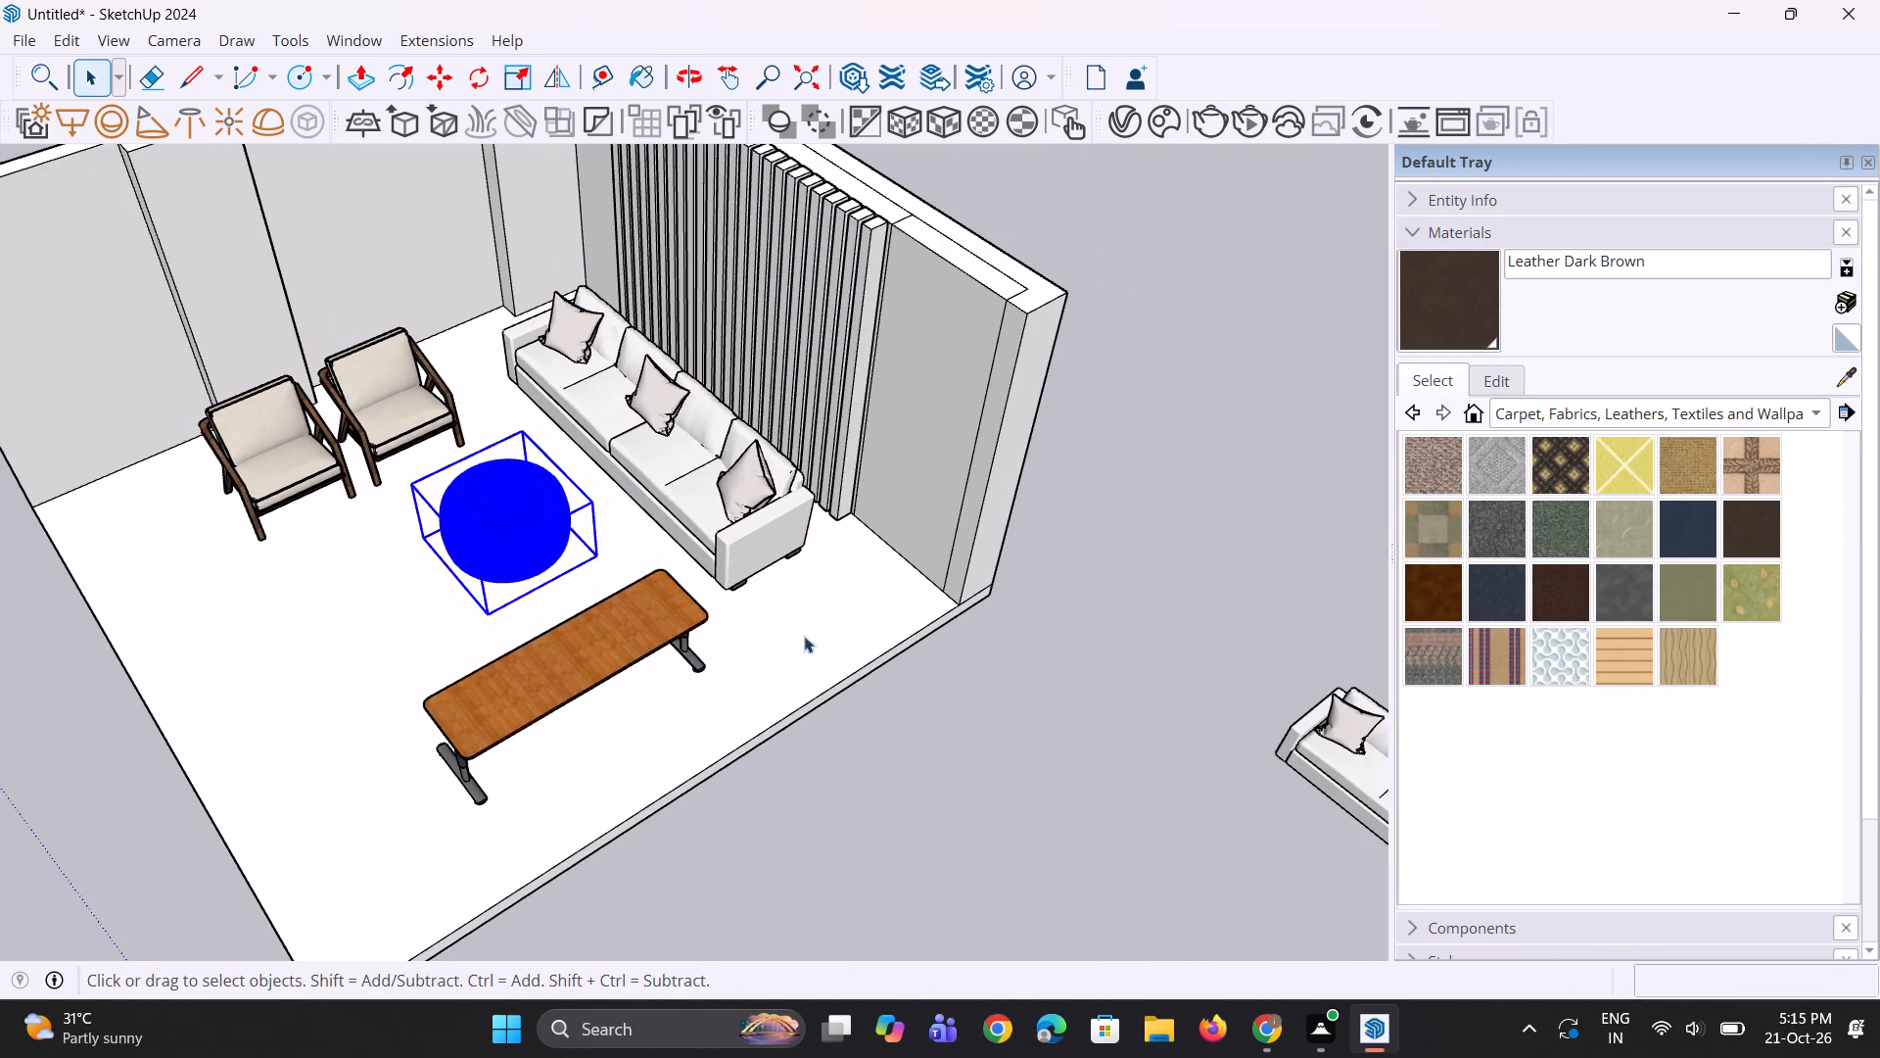
key(space)
click(962, 749)
middle_drag(451, 582, 580, 489)
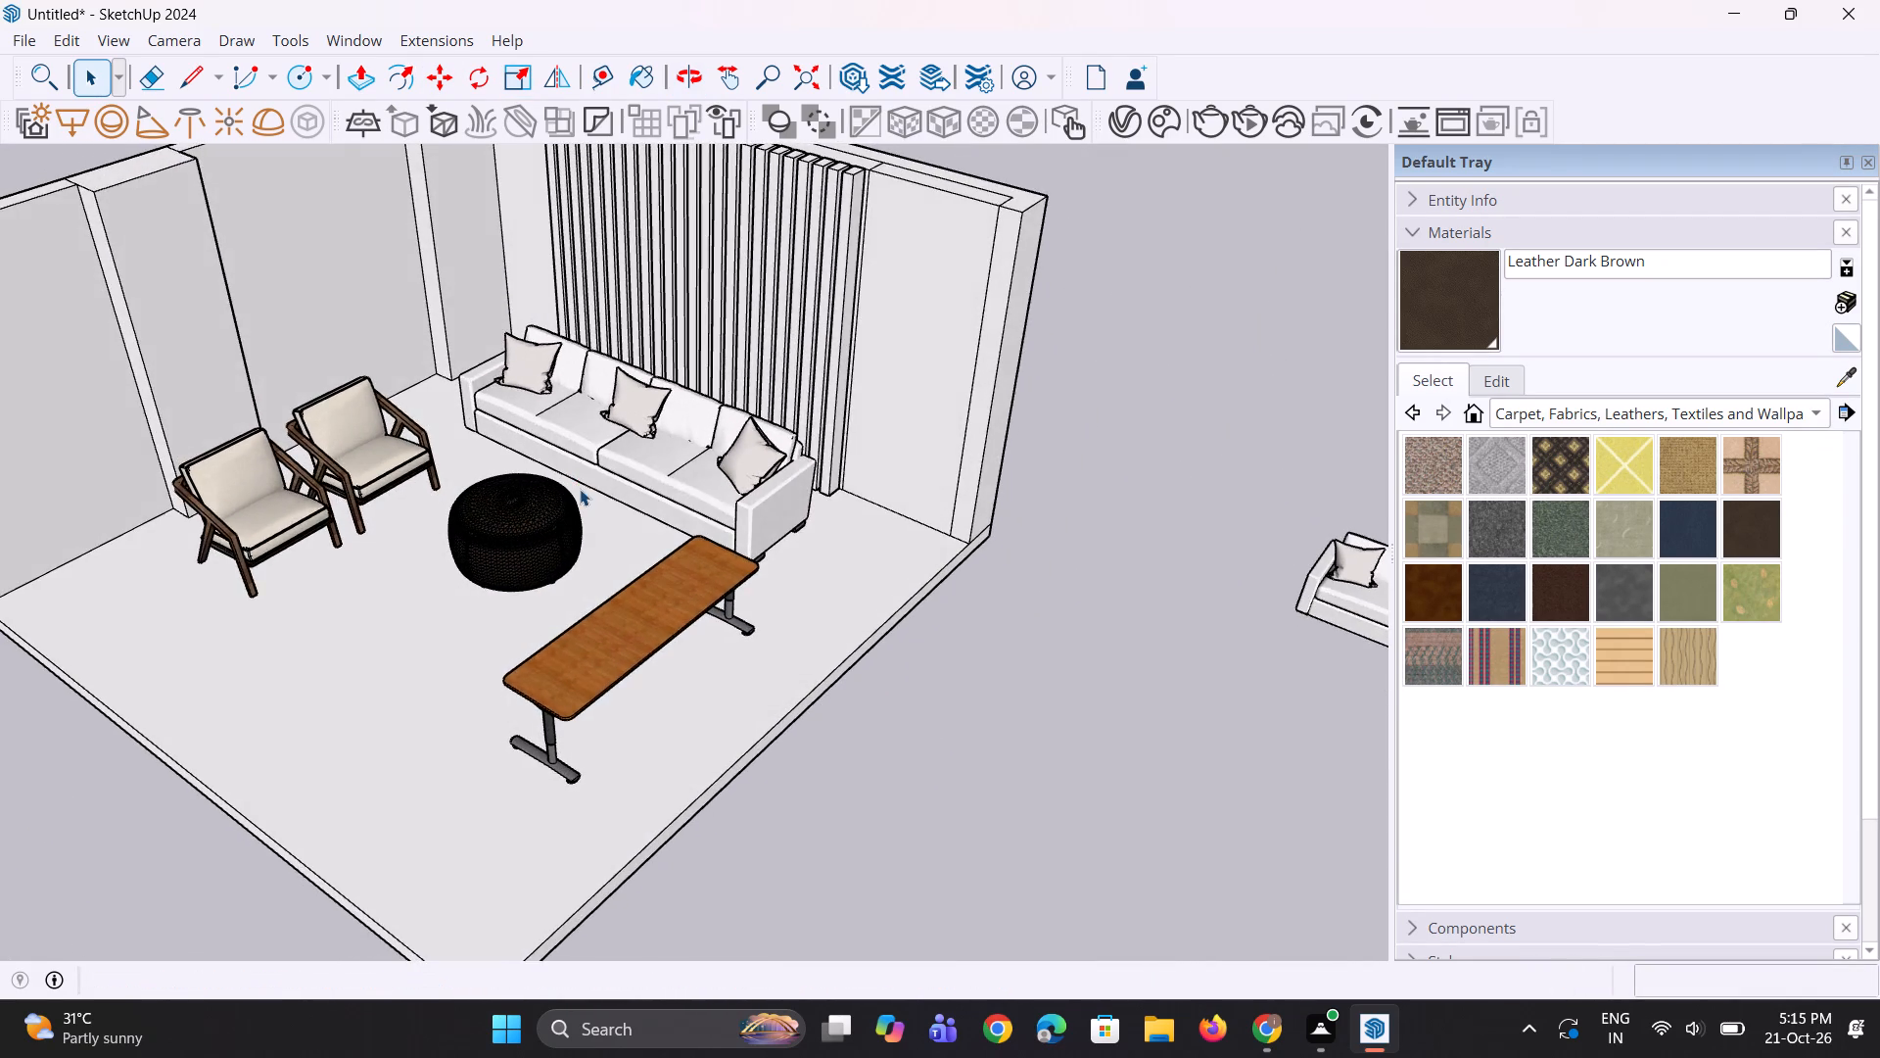
Move the grey rug from outside the hall onto the hall floor, in front of the round piece between the armchairs and table.
scroll(580, 489, down, 14)
click(1173, 546)
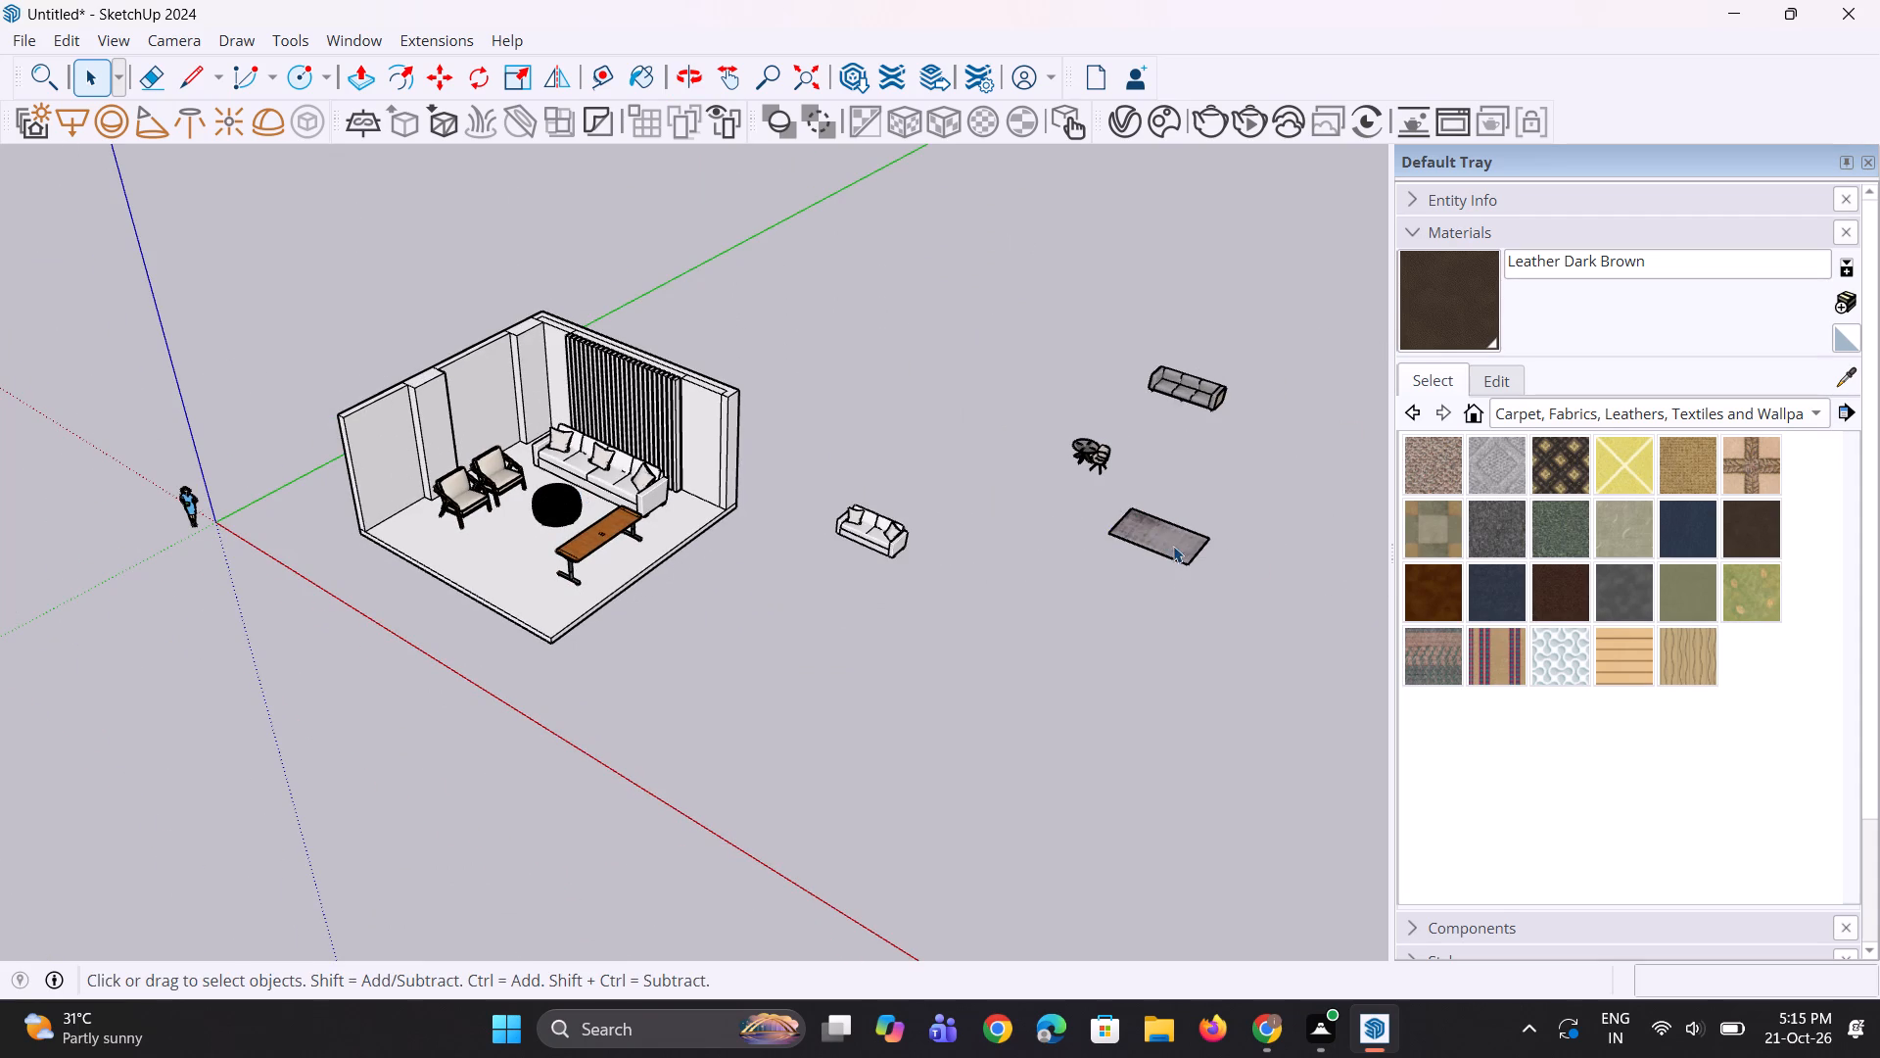
click(1188, 568)
middle_drag(1108, 562, 1154, 651)
drag(1063, 446, 1292, 601)
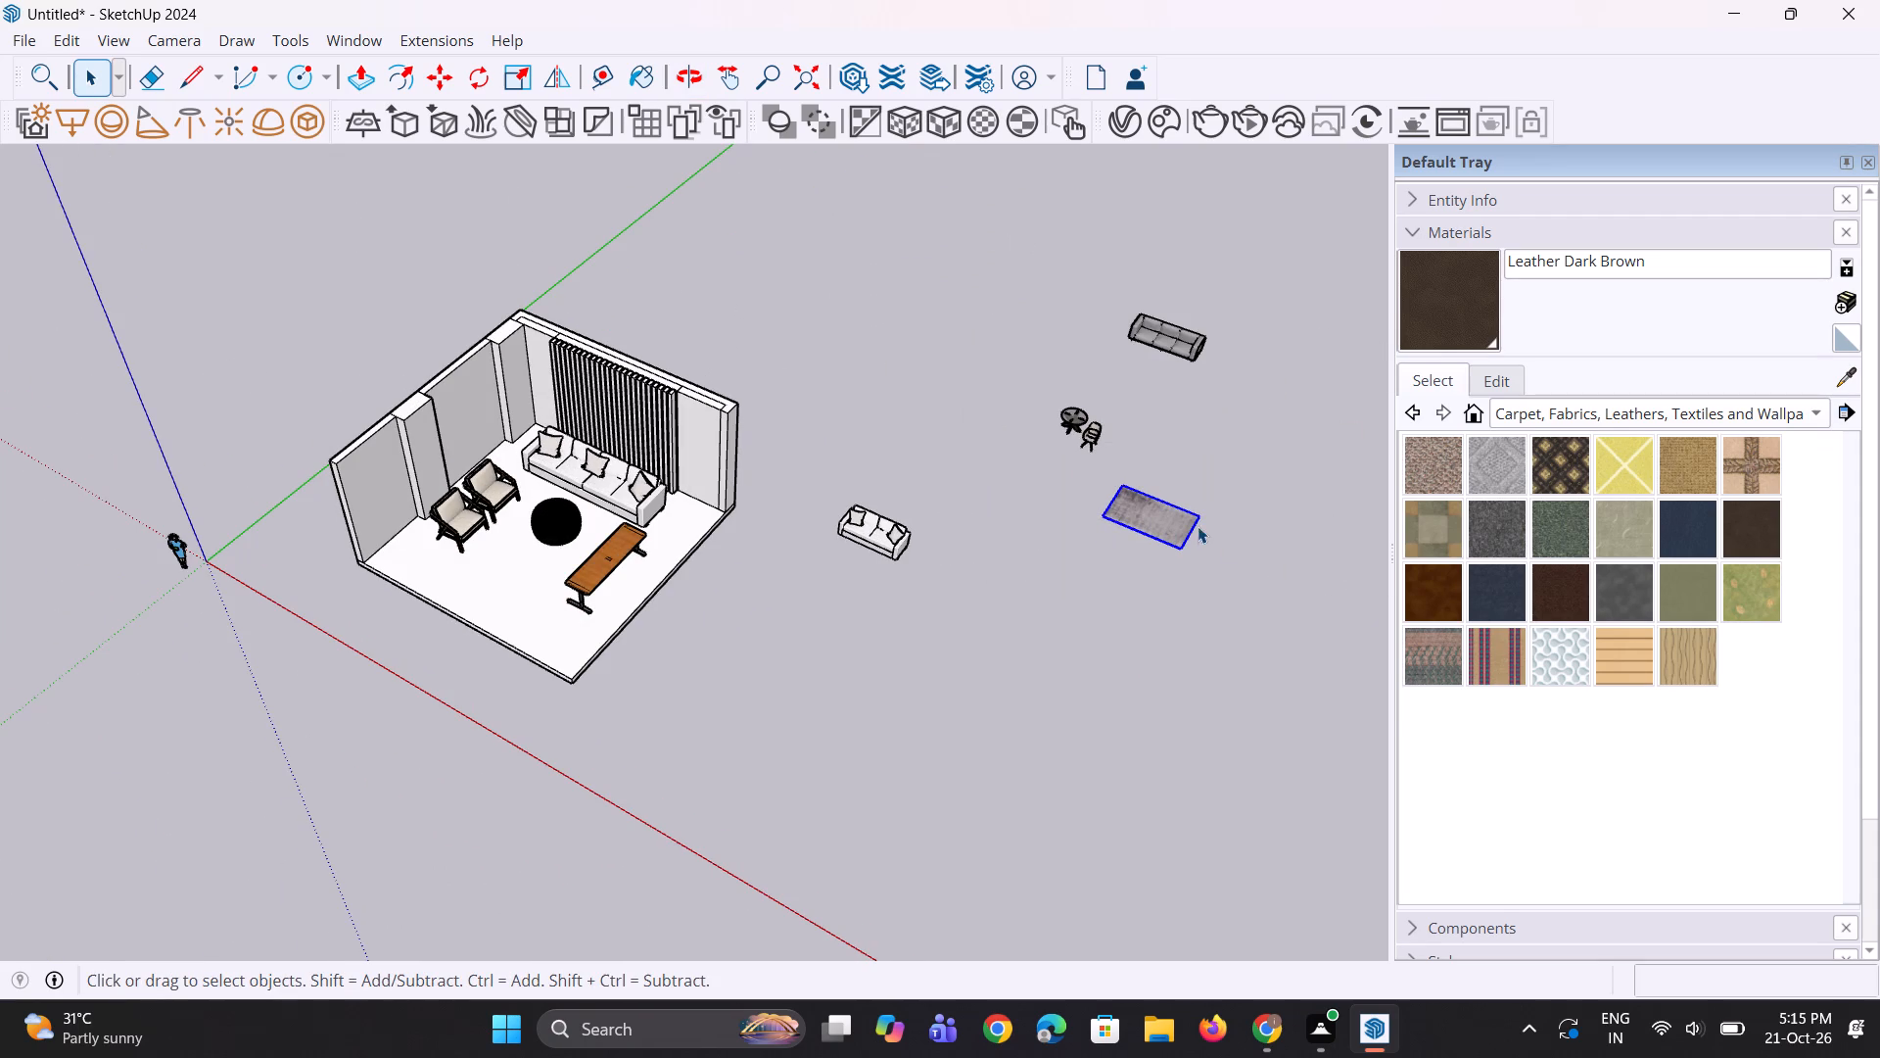
right_click(1183, 524)
click(1130, 577)
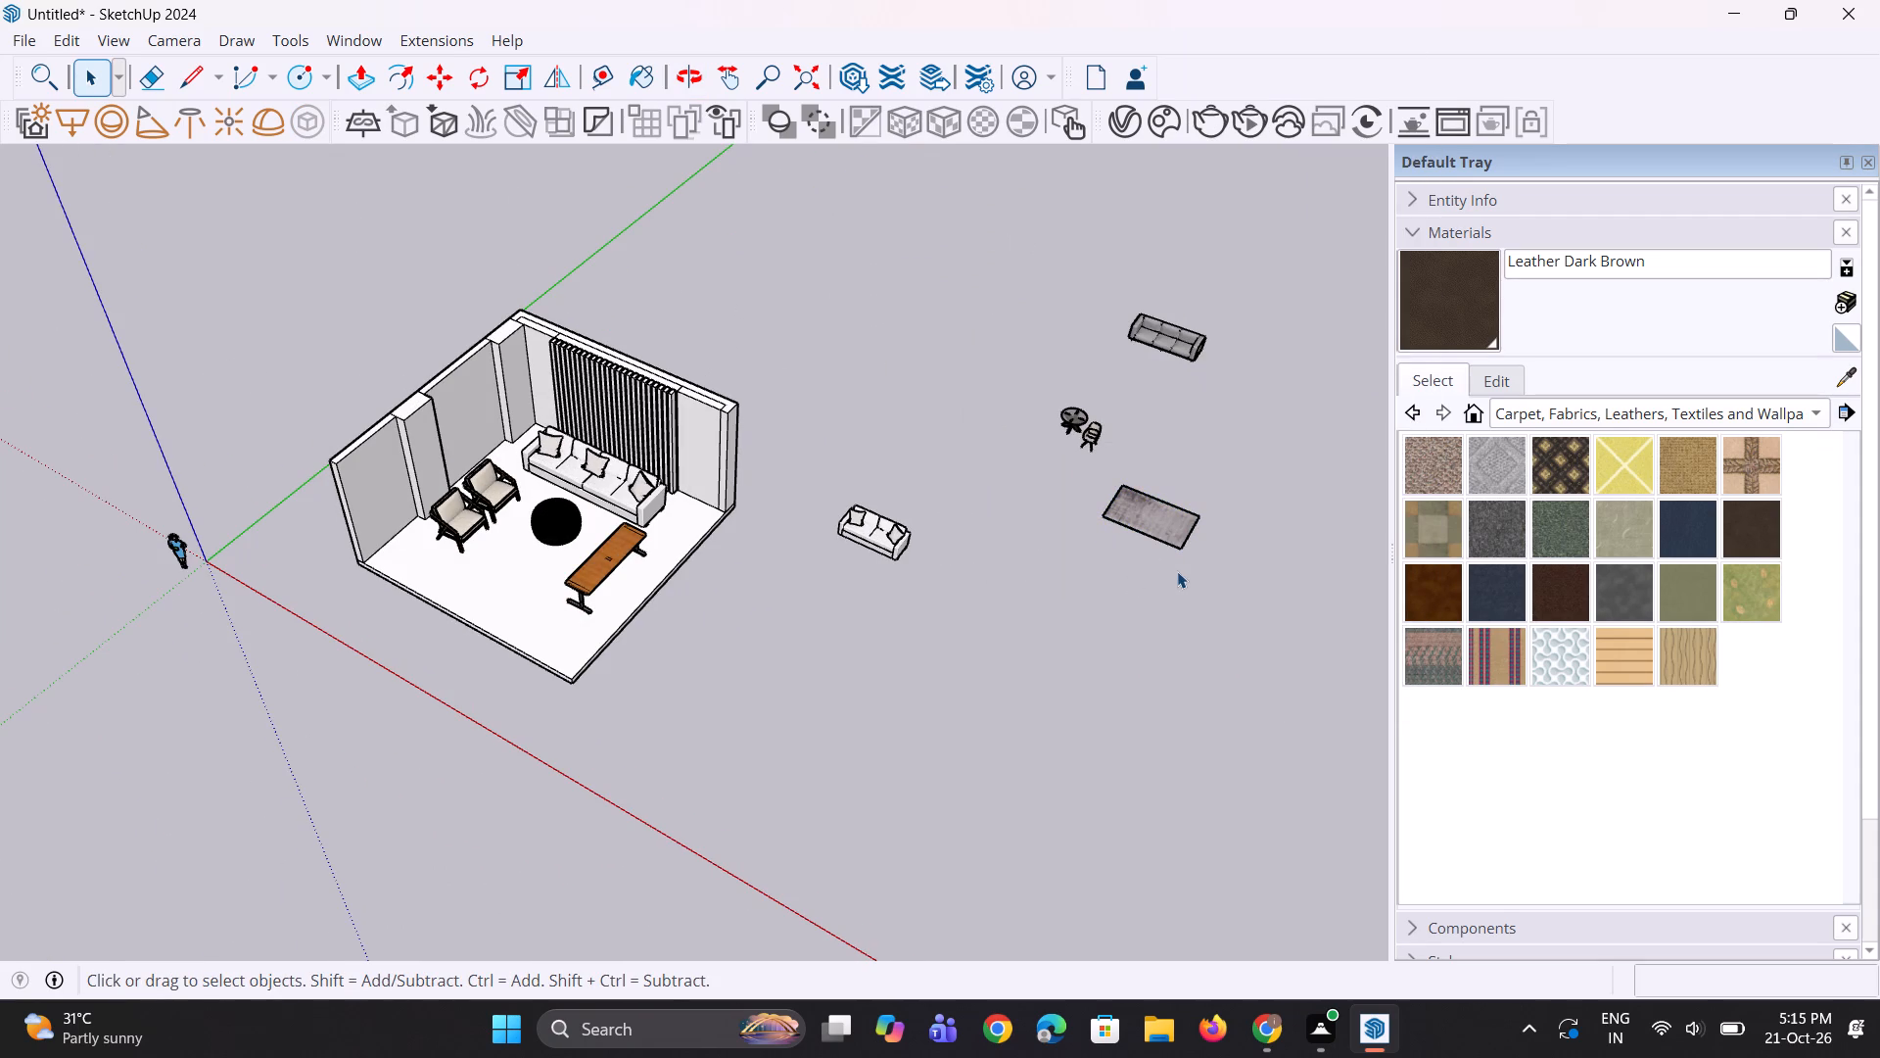
key(m)
click(1184, 551)
scroll(1167, 597, down, 4)
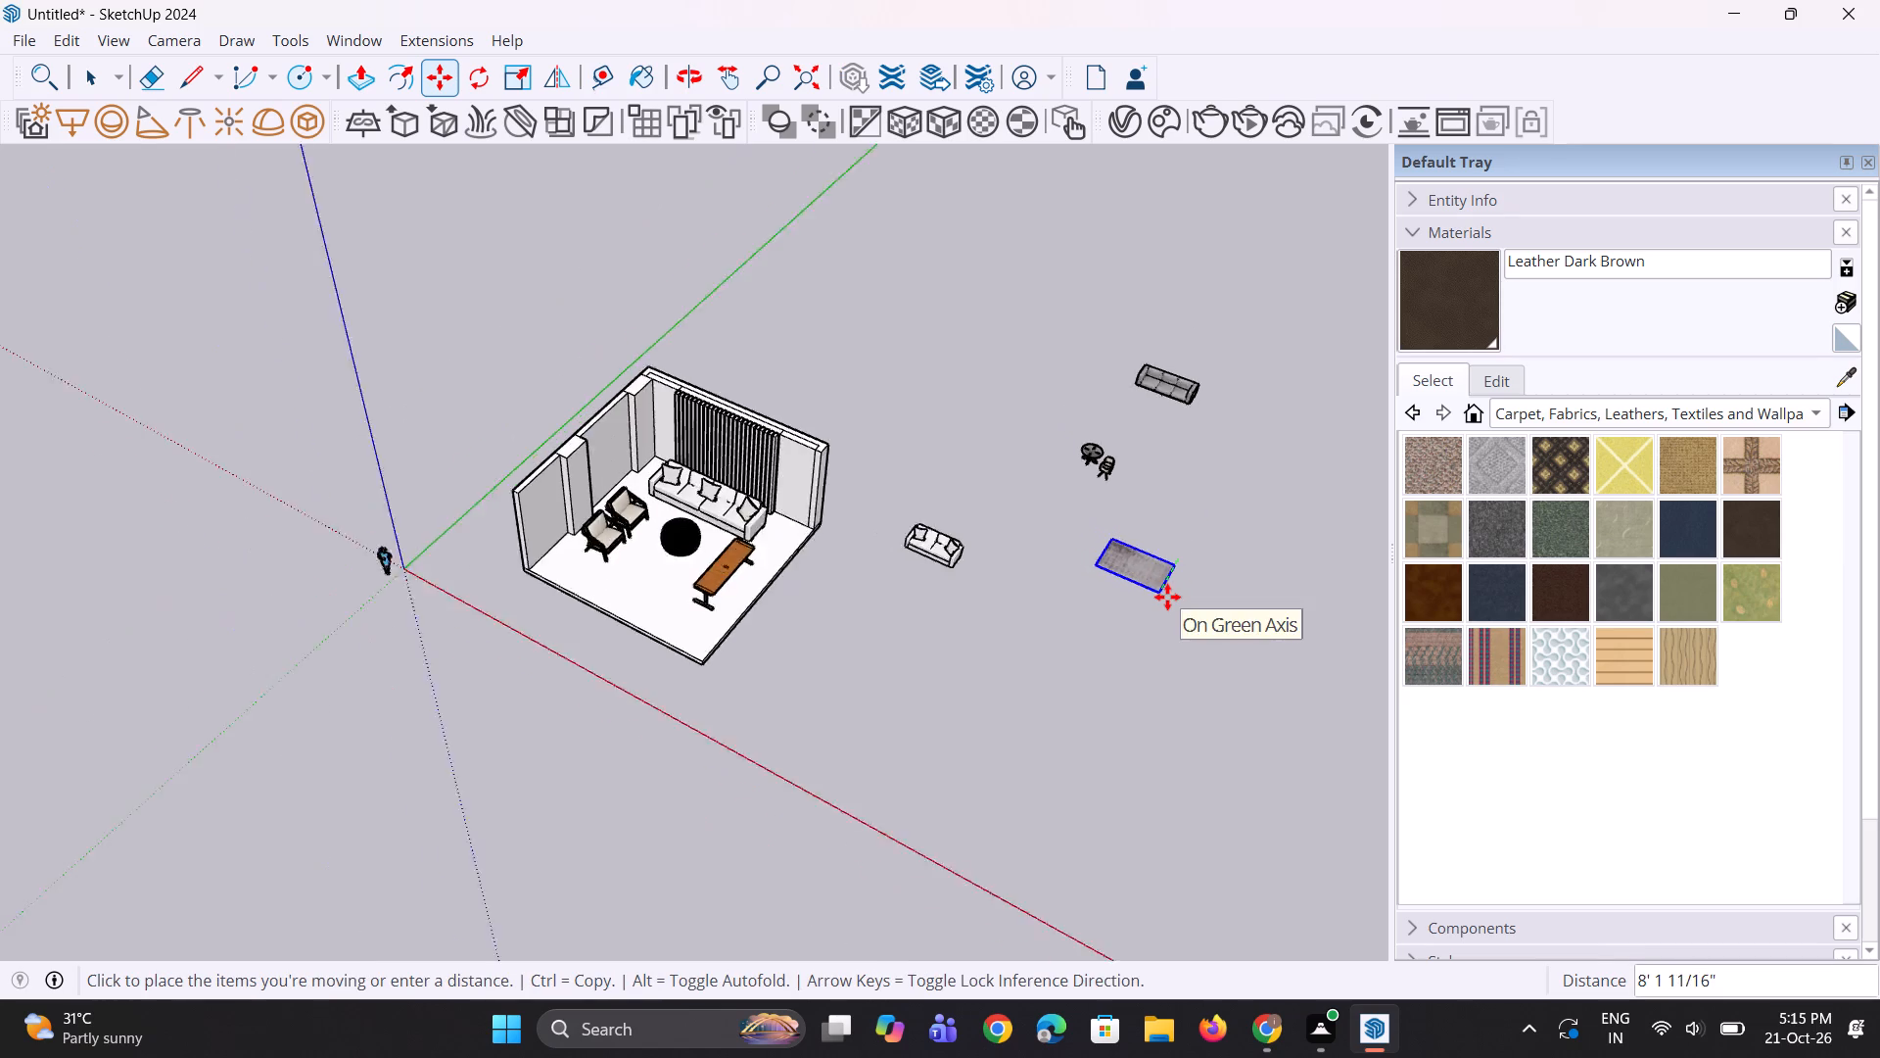
scroll(1167, 592, down, 2)
scroll(807, 684, up, 9)
scroll(767, 577, up, 4)
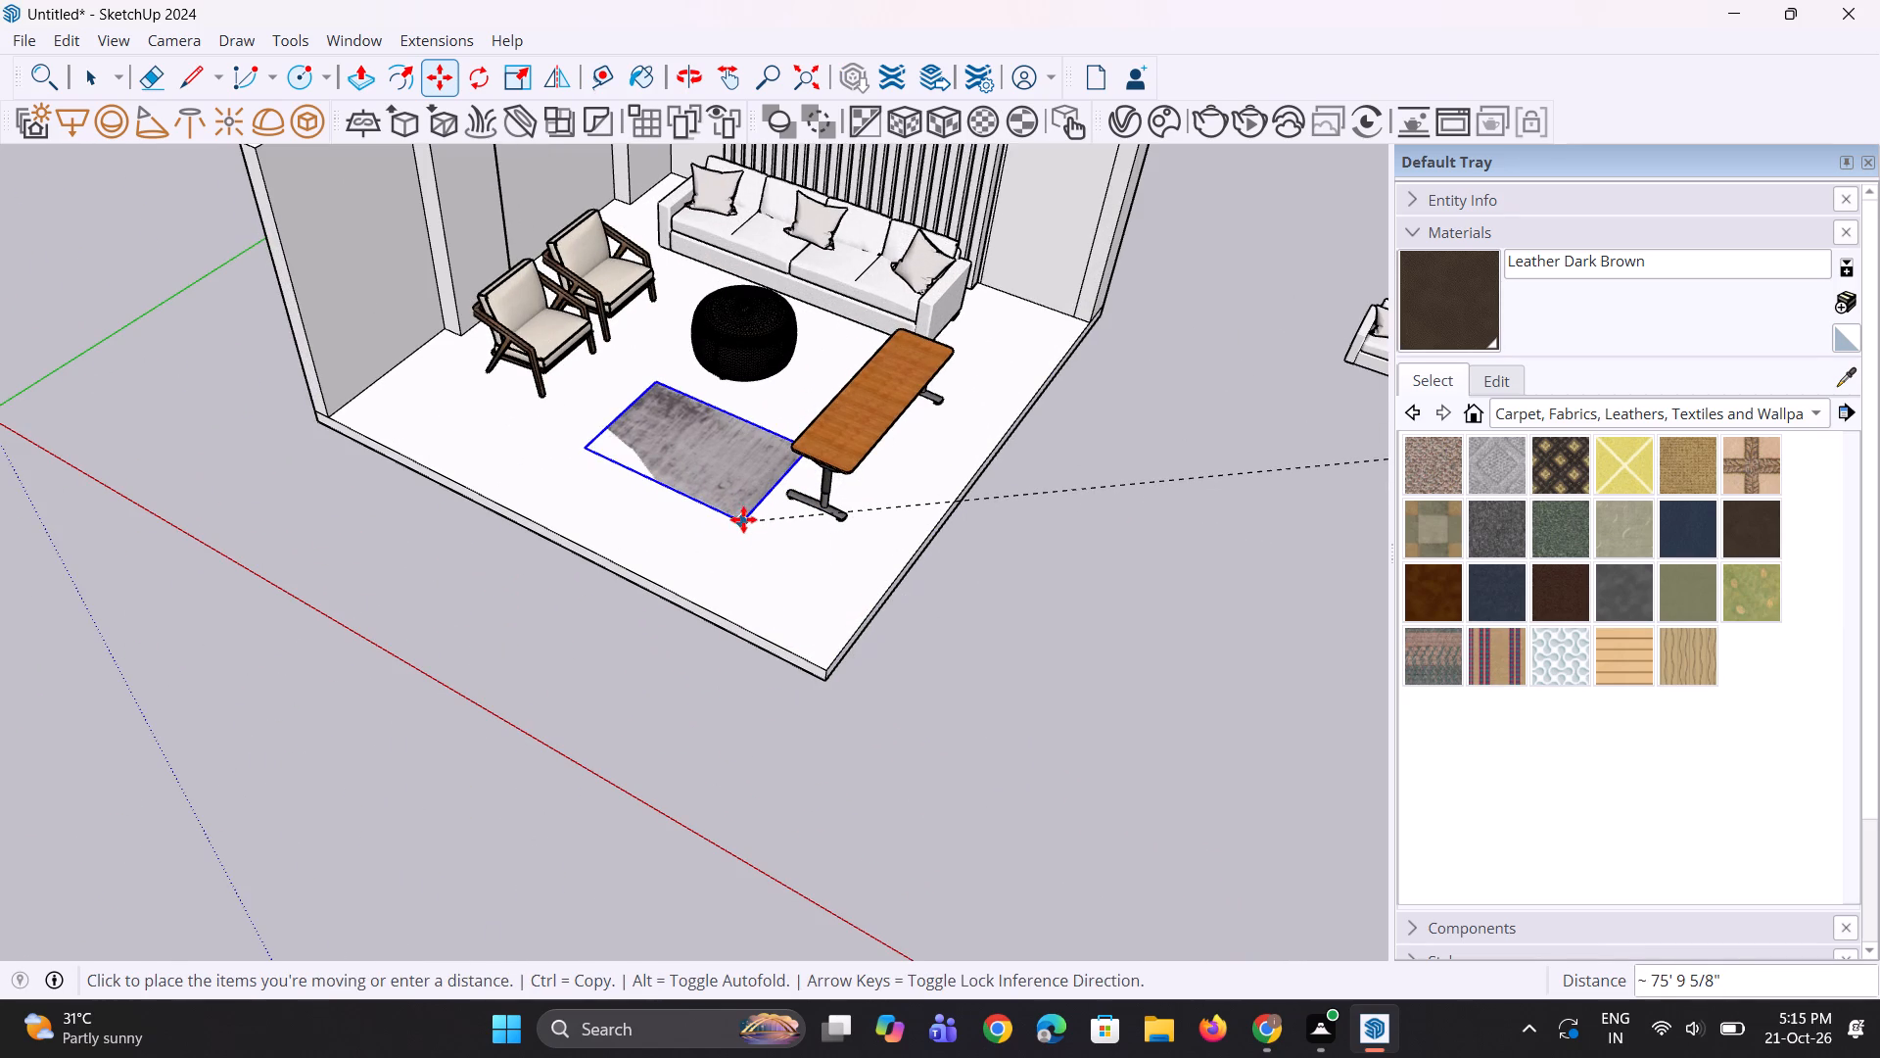
click(730, 484)
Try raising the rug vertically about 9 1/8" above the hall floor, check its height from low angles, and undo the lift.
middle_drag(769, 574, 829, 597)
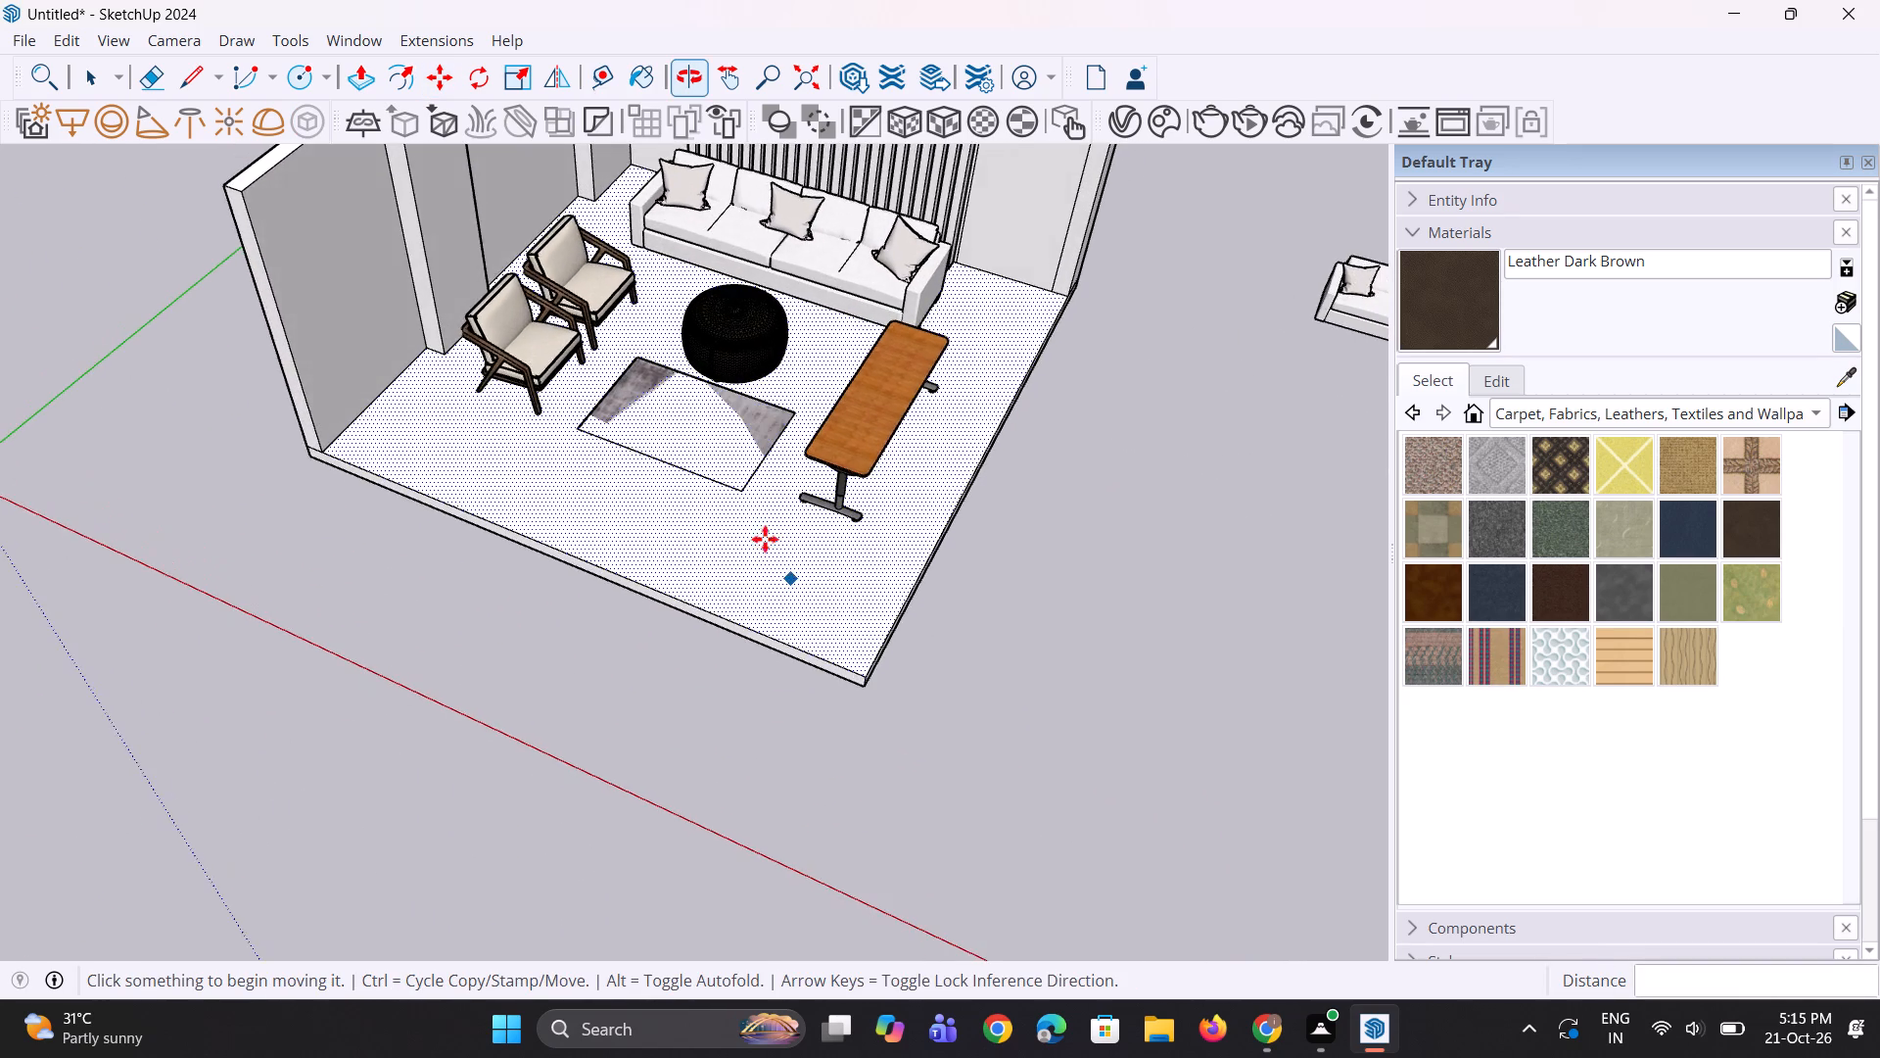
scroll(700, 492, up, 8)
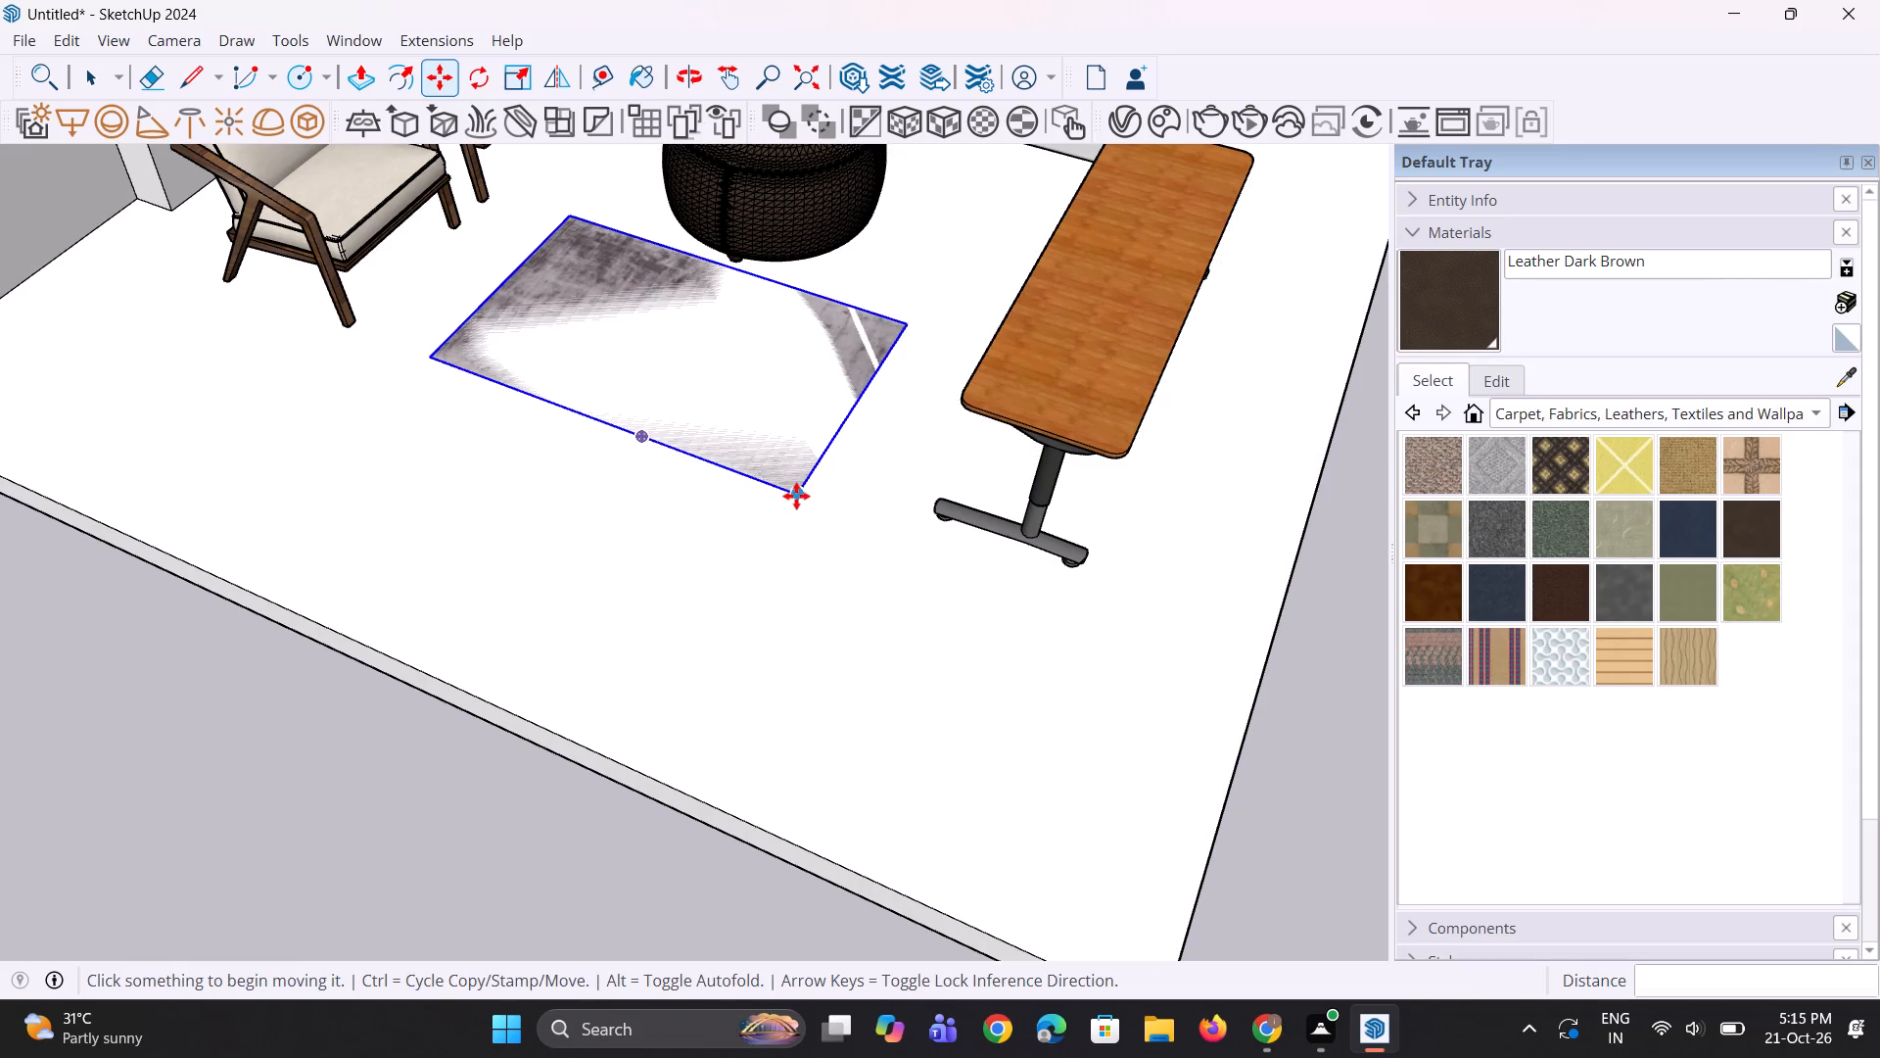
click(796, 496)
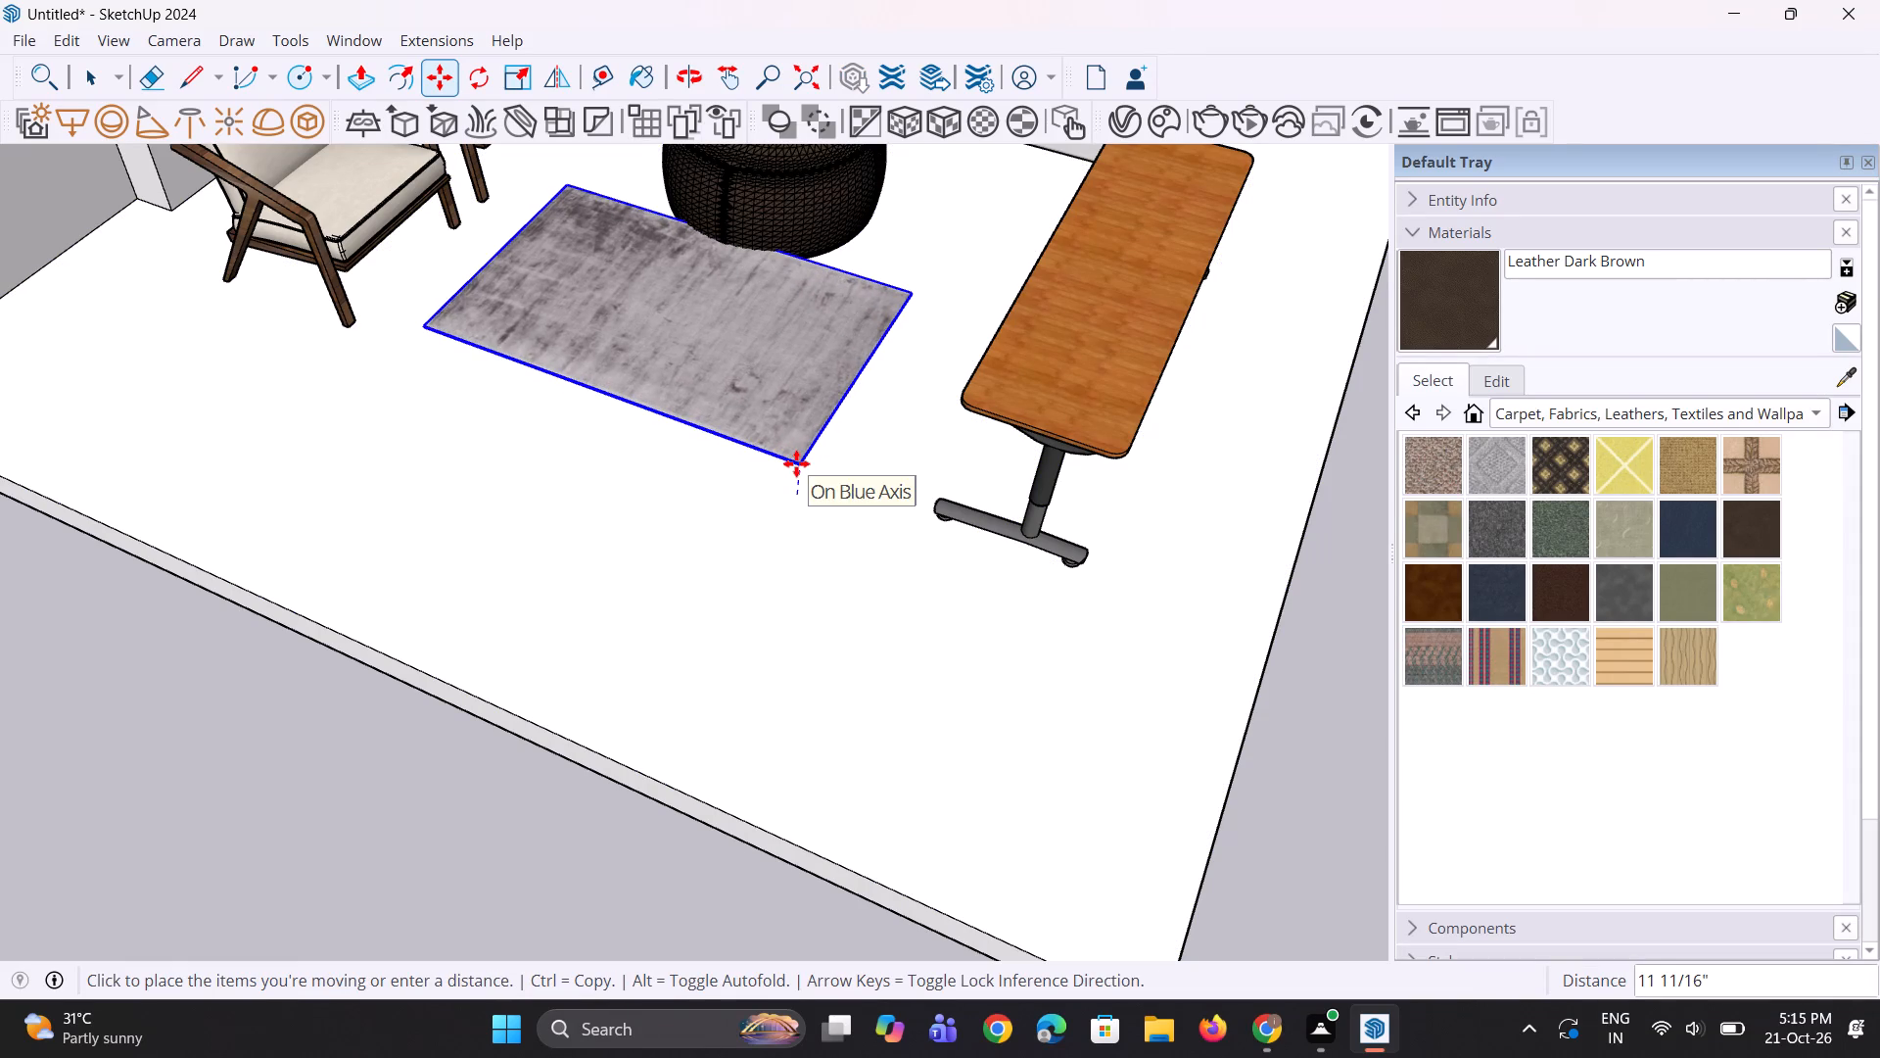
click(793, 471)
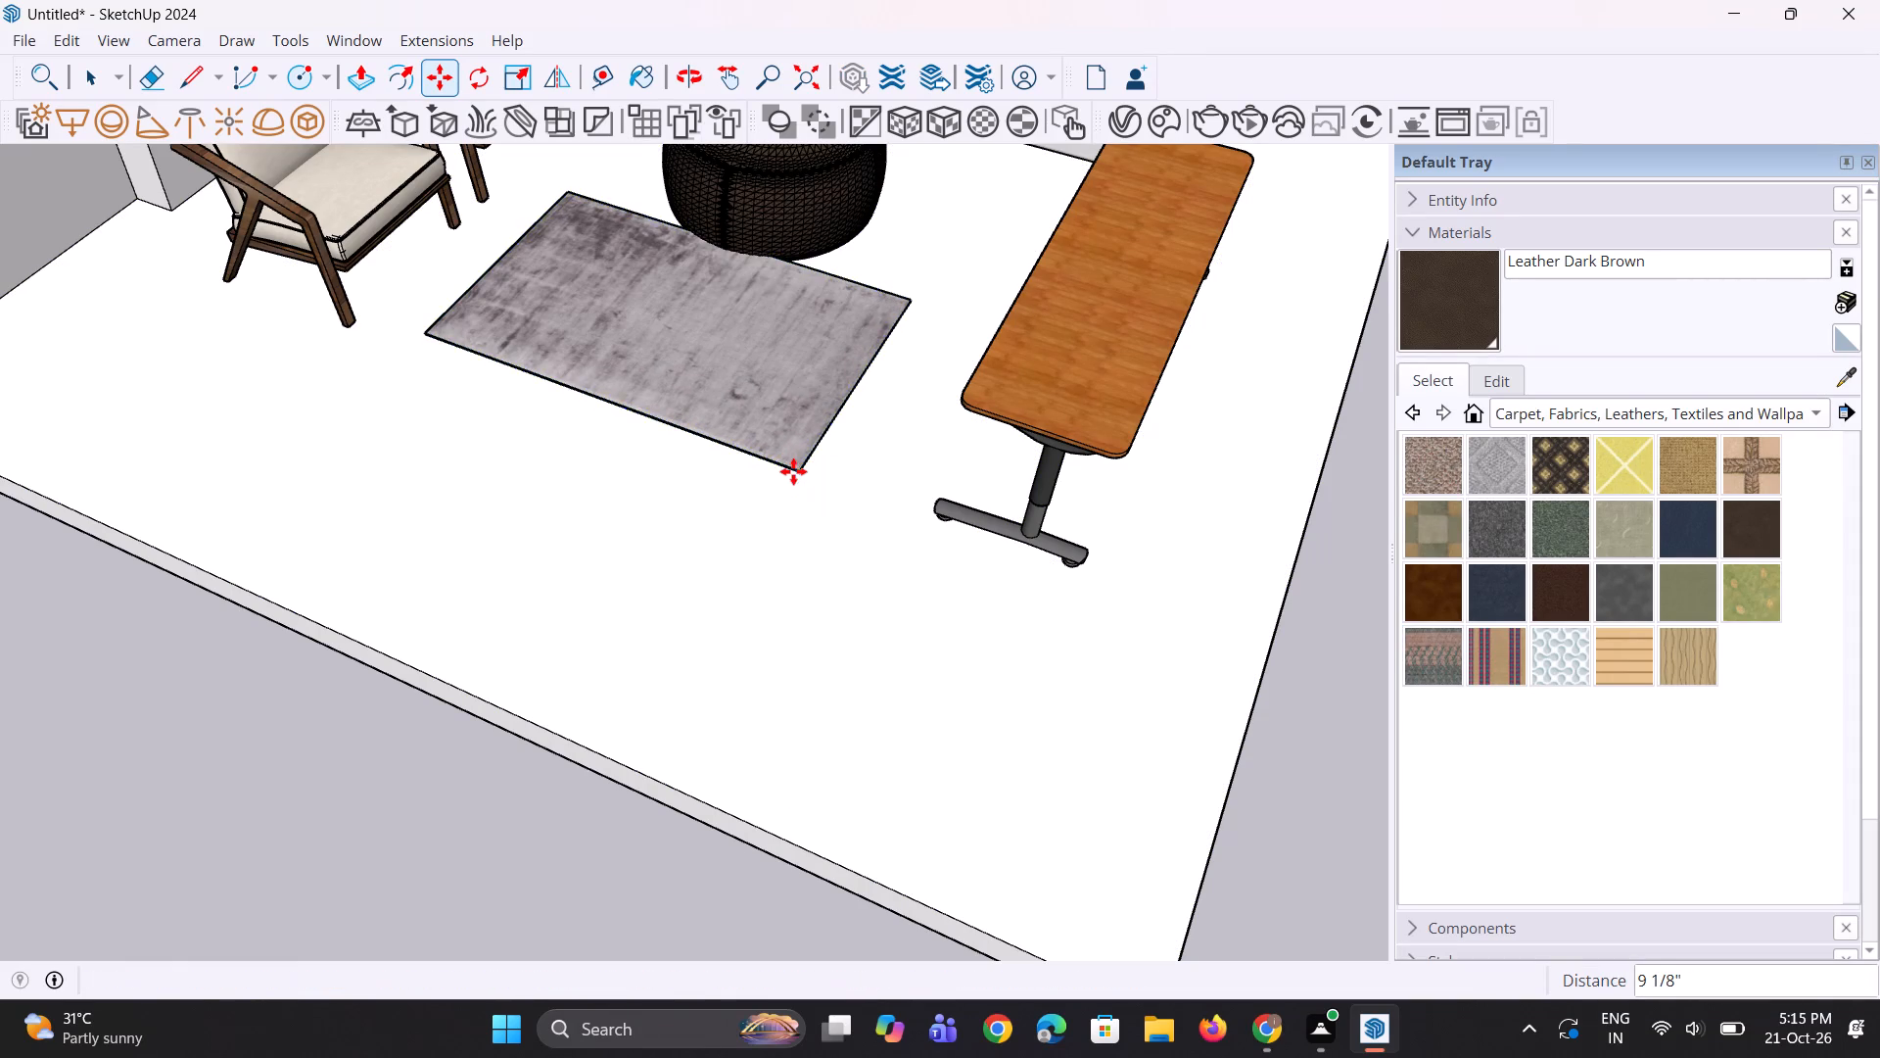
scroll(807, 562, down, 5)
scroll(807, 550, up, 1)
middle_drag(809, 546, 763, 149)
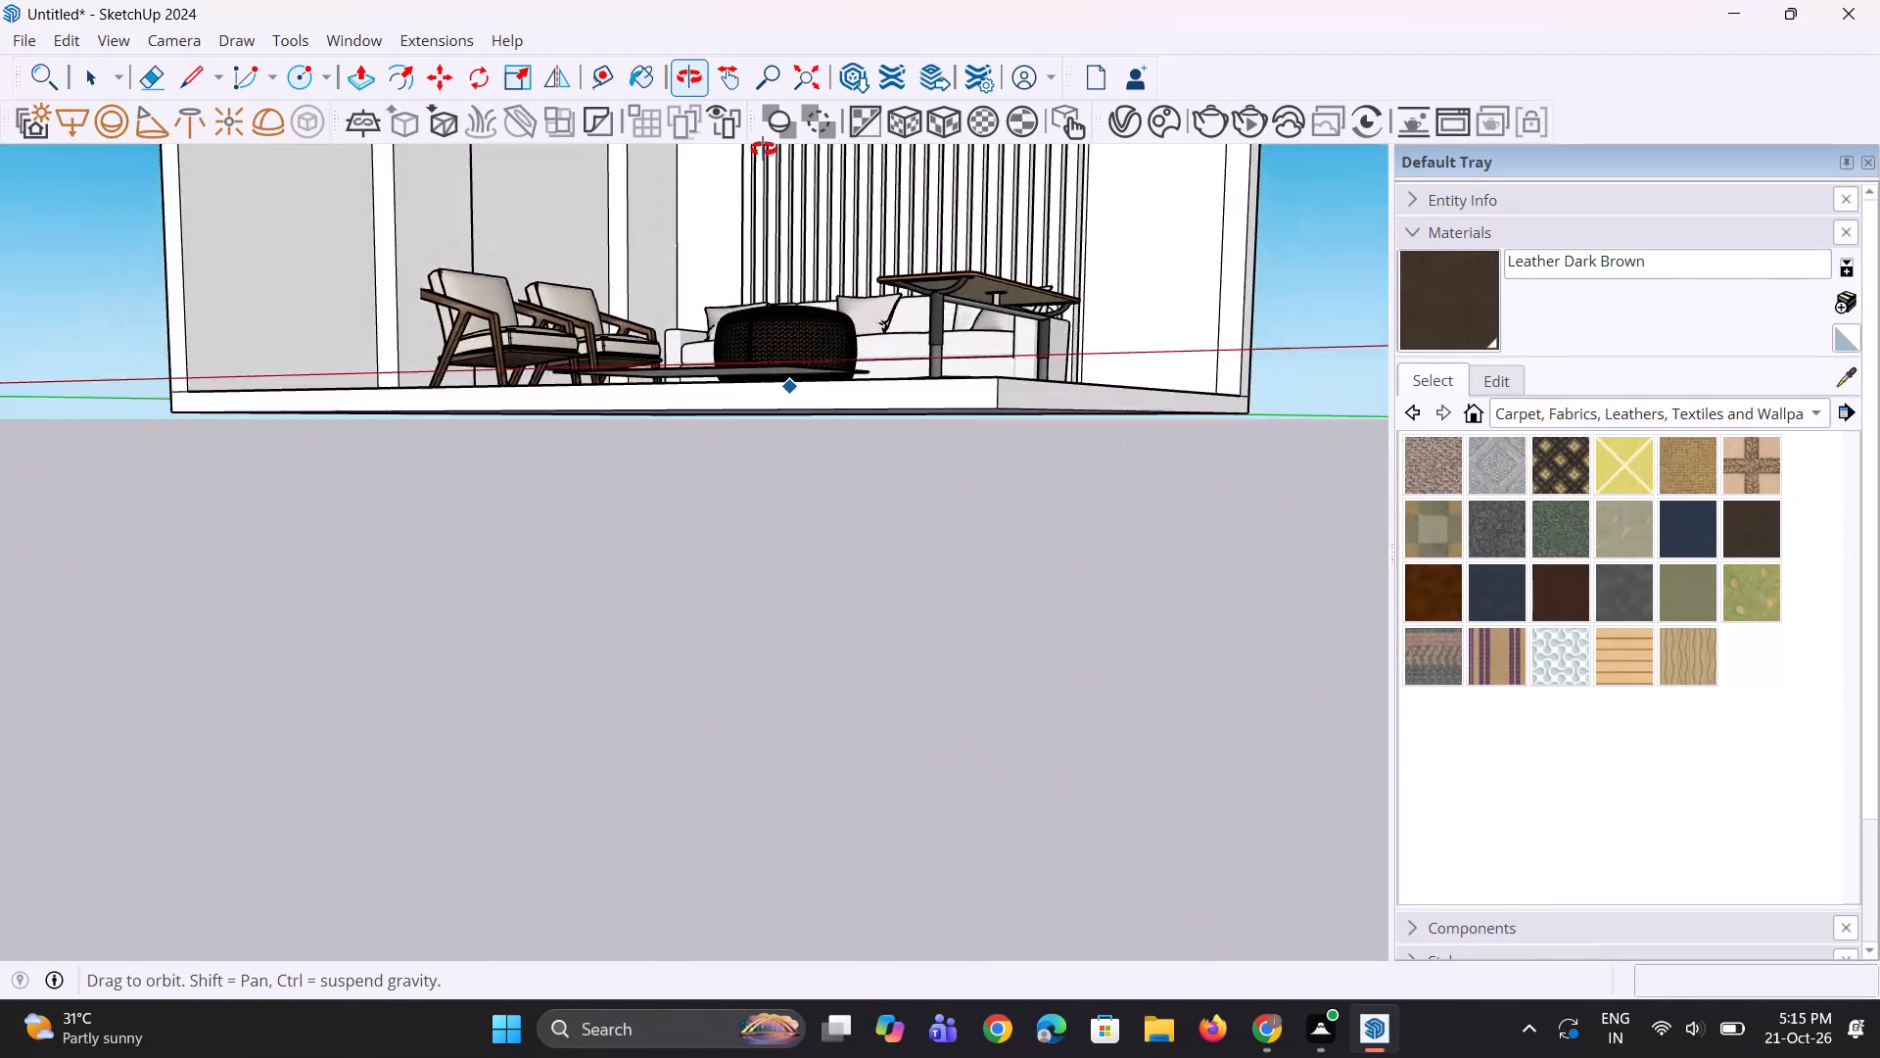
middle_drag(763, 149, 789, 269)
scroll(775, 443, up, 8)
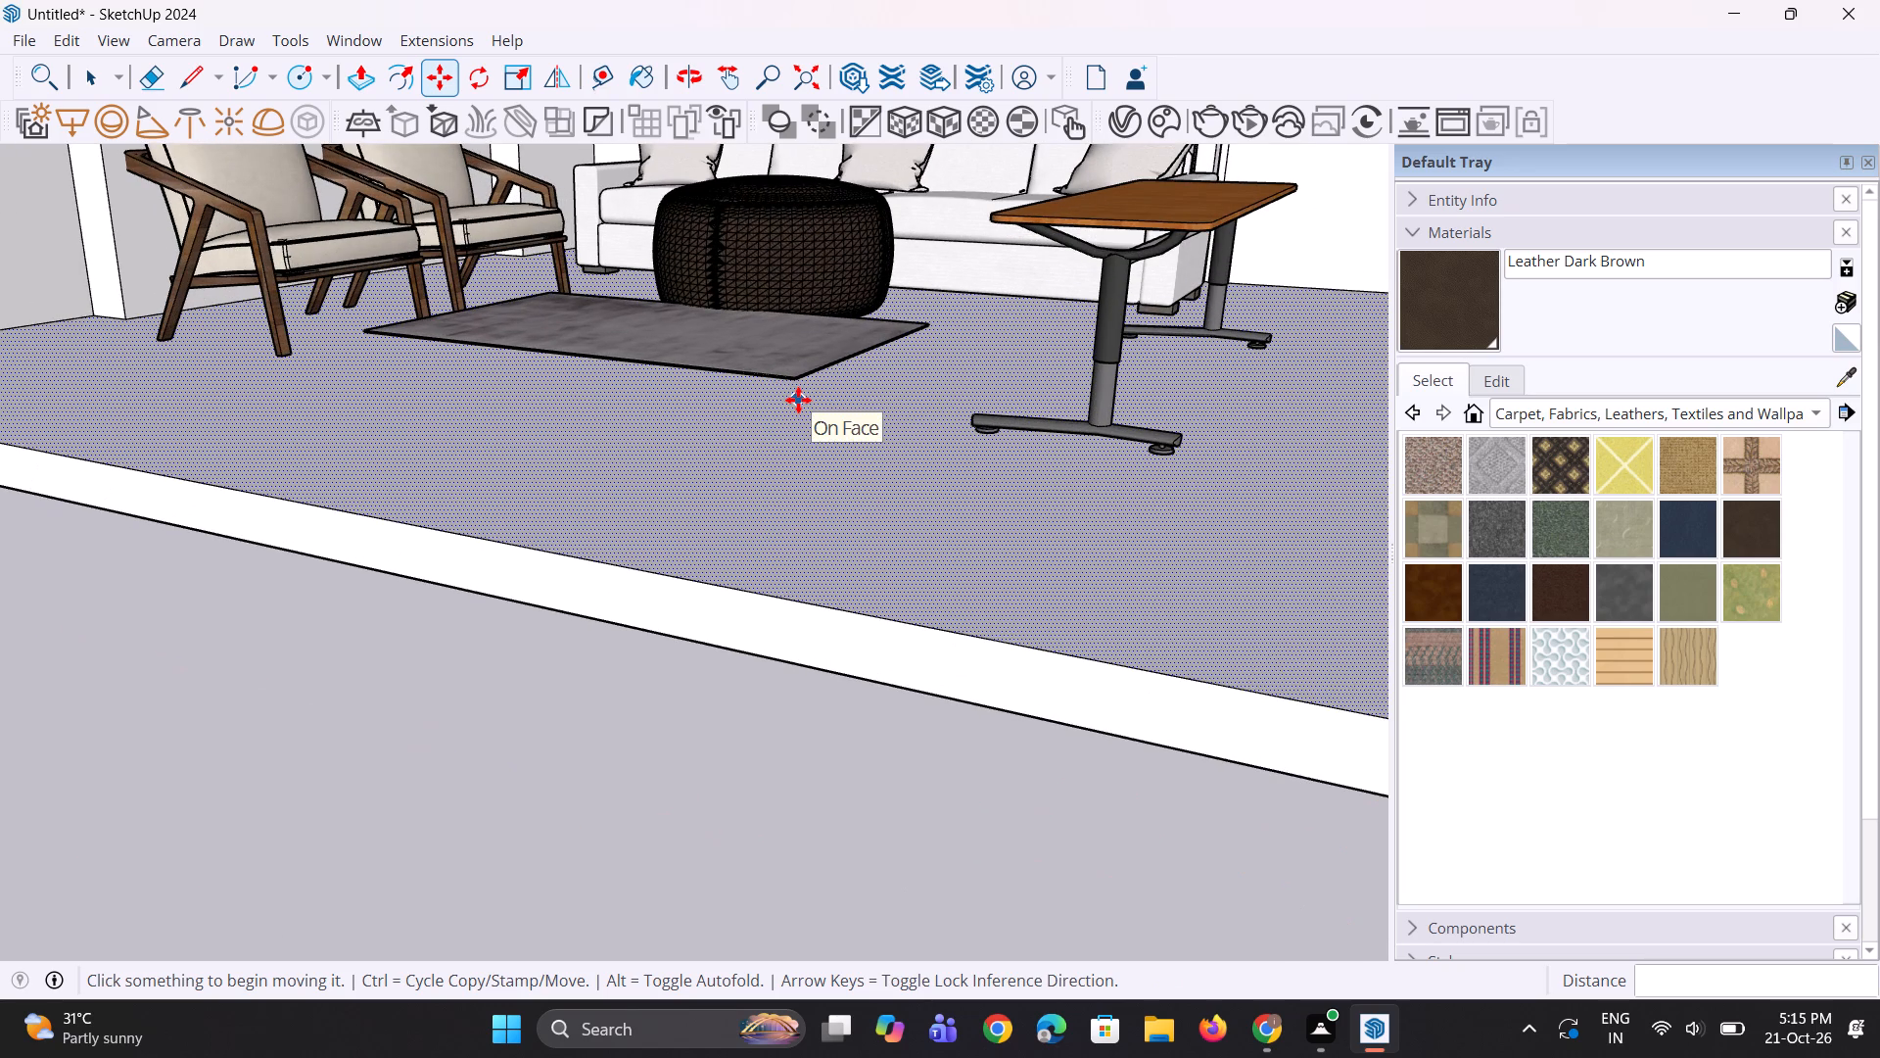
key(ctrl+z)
Raise the rug slightly along the vertical axis so it sits just above the hall floor, and check it from a low angle.
click(781, 418)
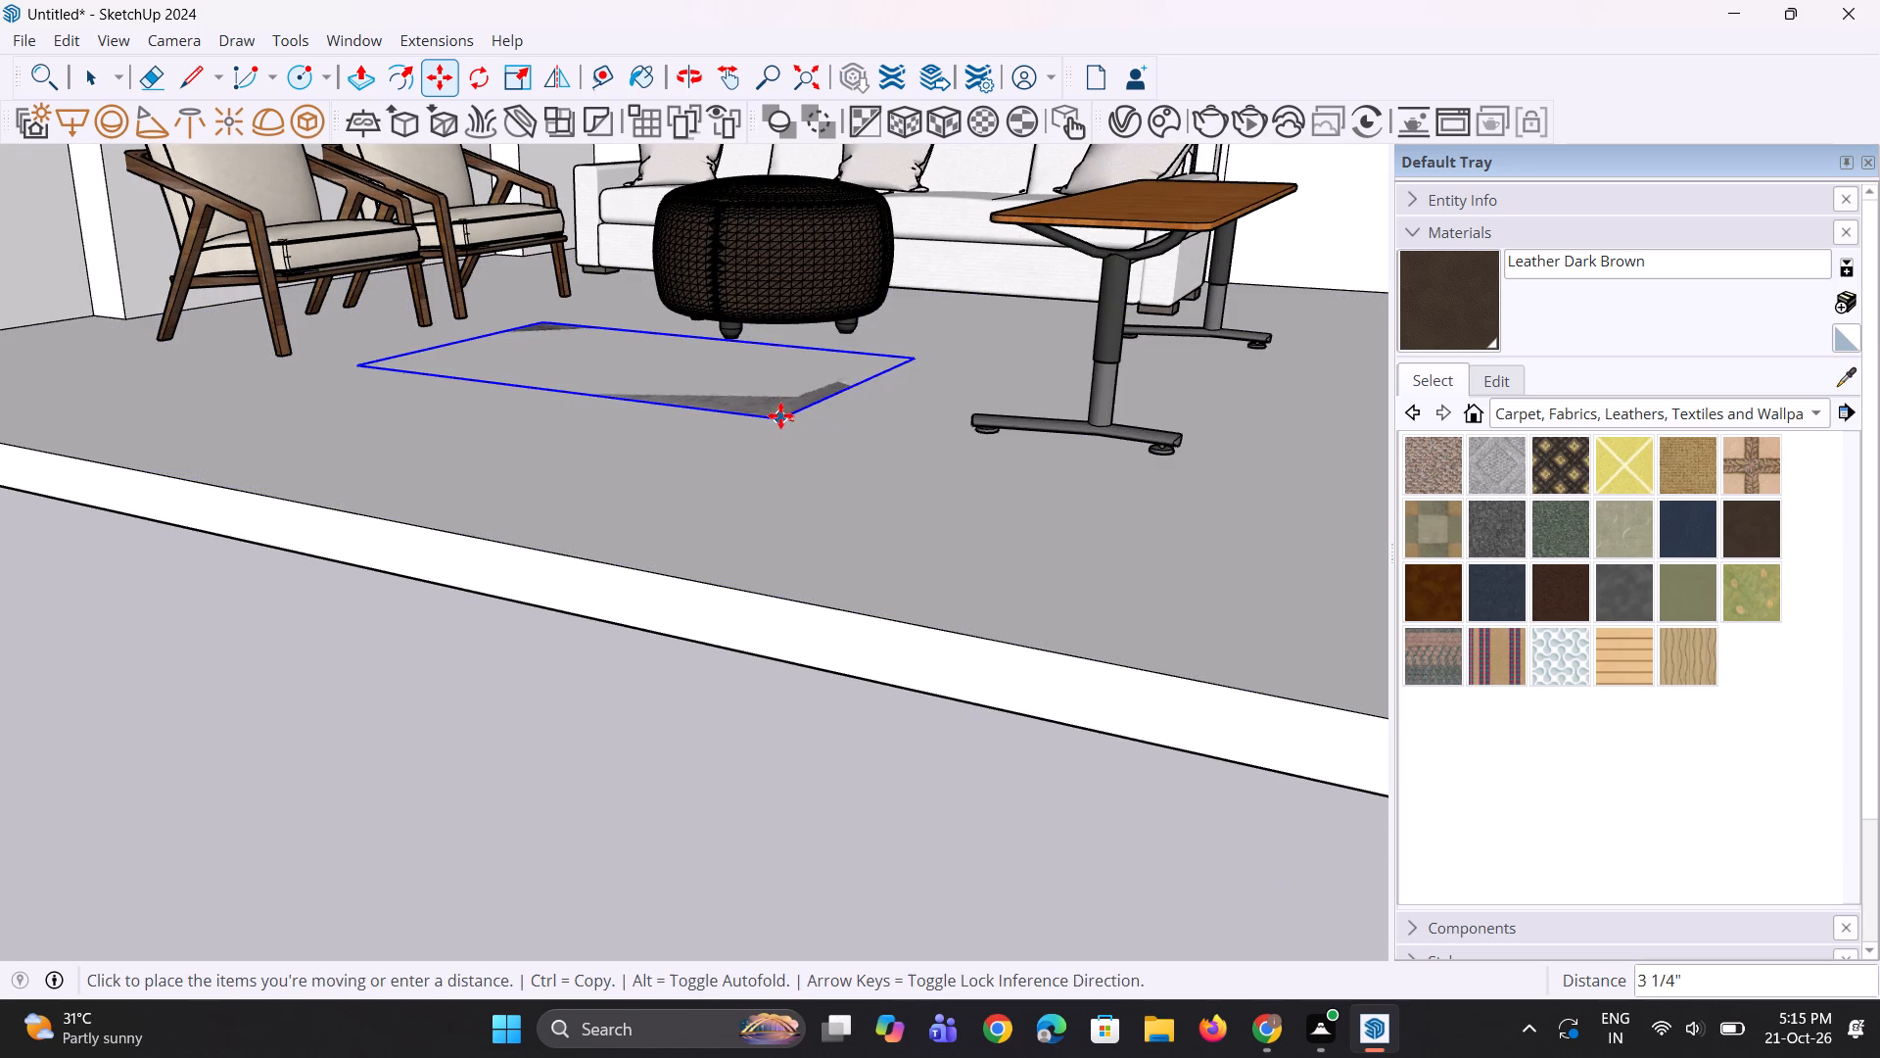
click(786, 401)
scroll(767, 479, down, 4)
scroll(777, 450, up, 1)
middle_drag(787, 433, 814, 354)
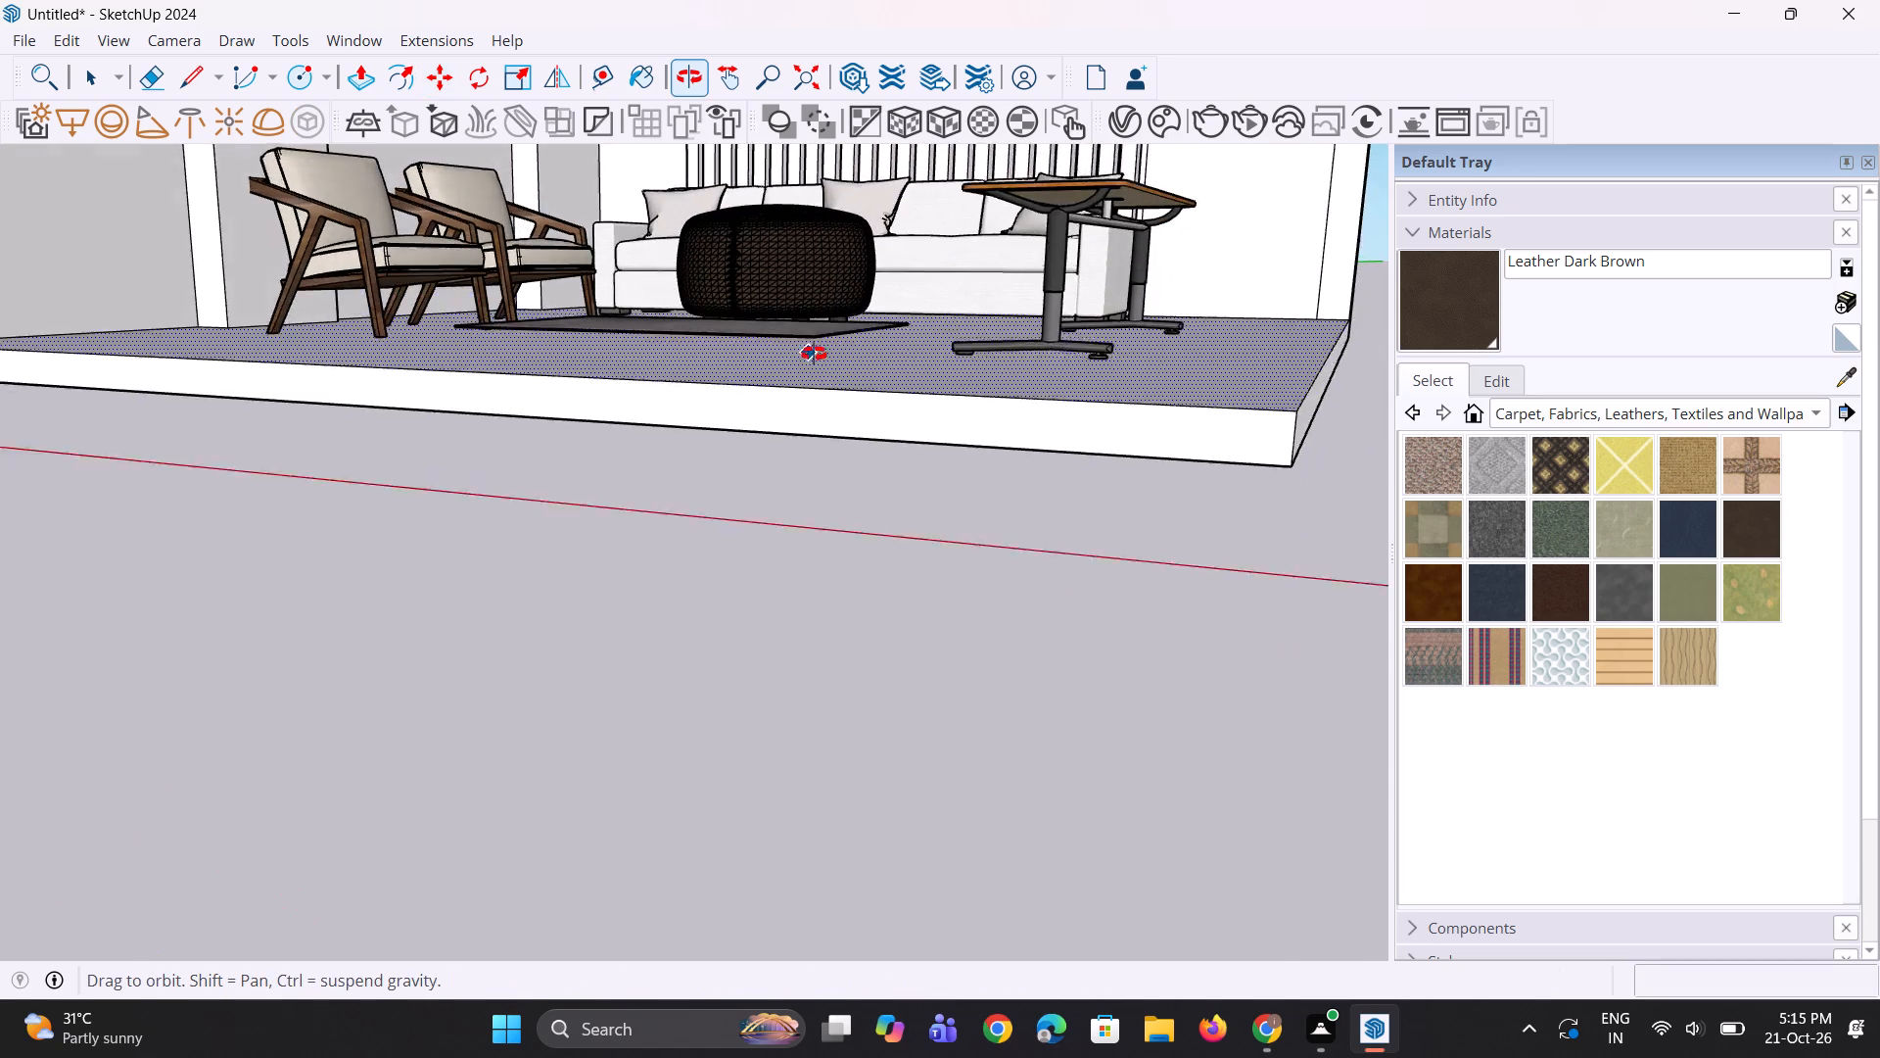
middle_drag(814, 354, 829, 430)
key(space)
key(space)
click(688, 632)
Enlarge the grey rug uniformly by a scale factor of about 1.82 so it extends beneath the armchairs and round piece.
middle_drag(789, 400, 803, 552)
scroll(803, 552, down, 1)
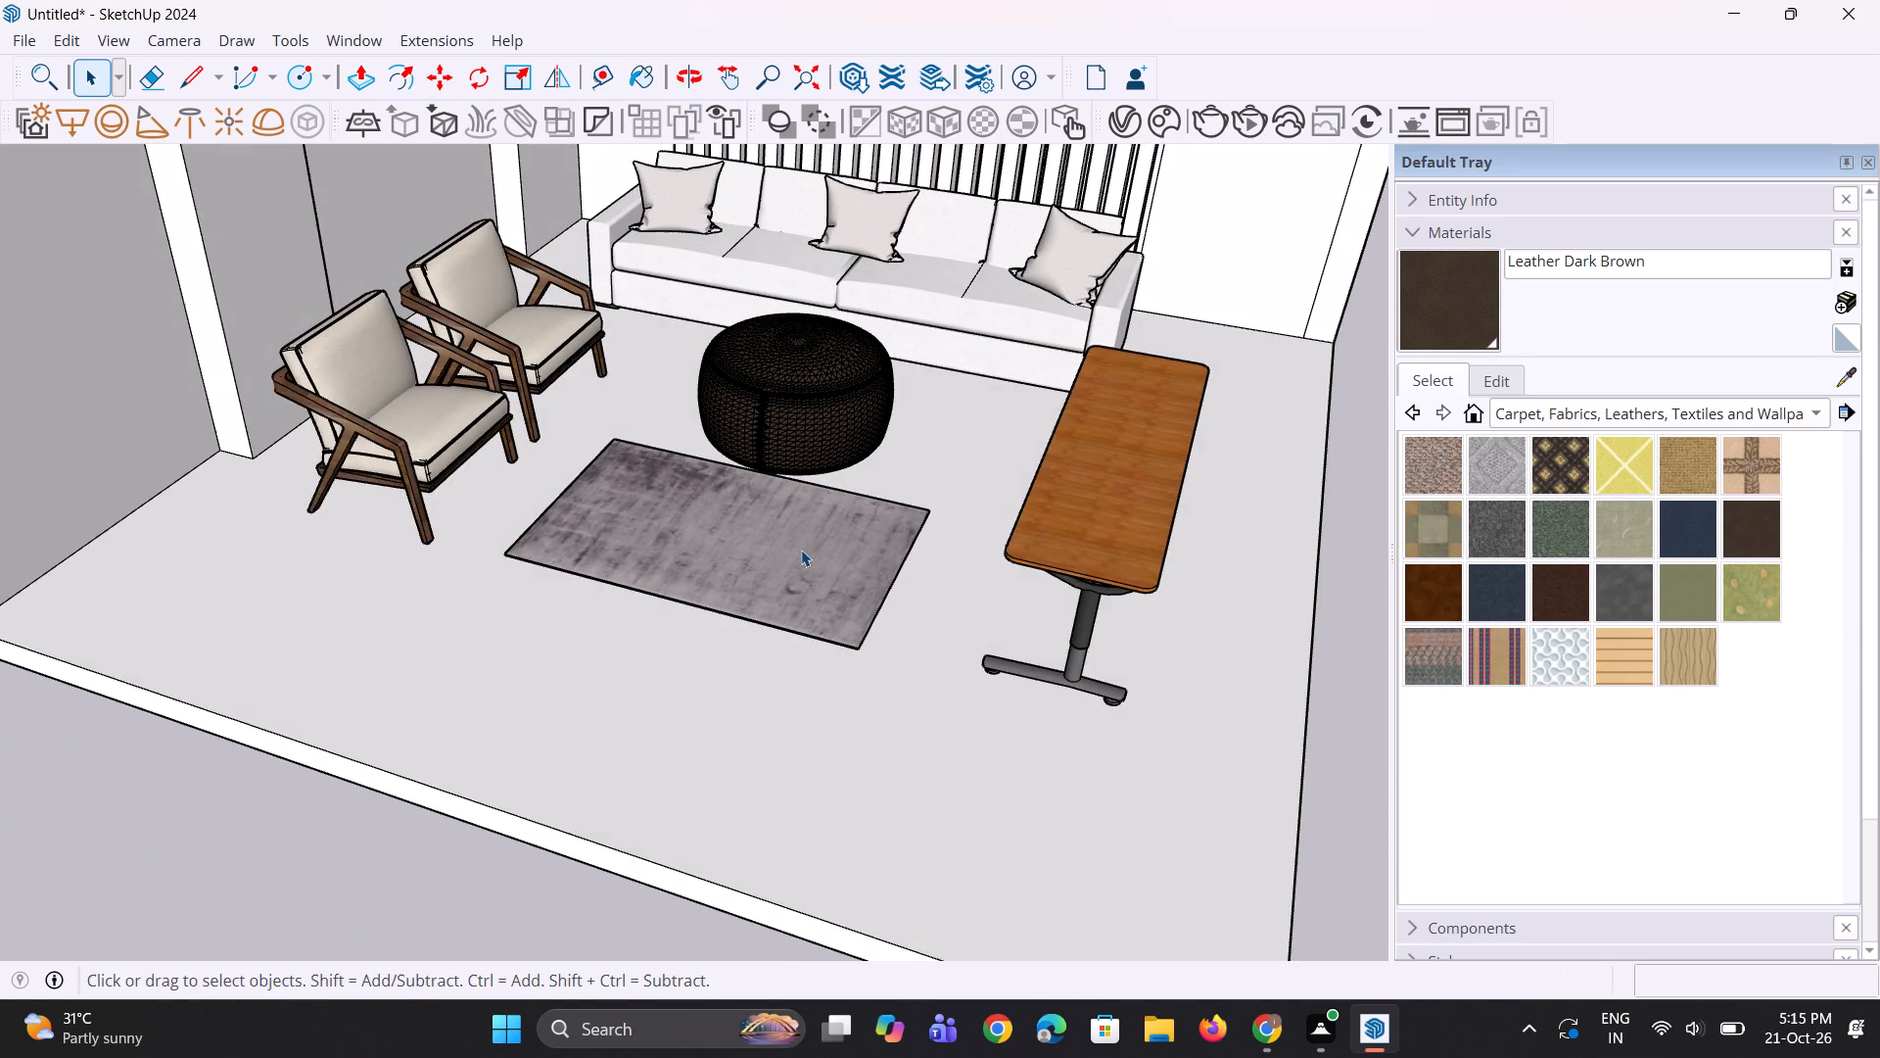
click(800, 549)
scroll(786, 500, down, 5)
scroll(654, 553, up, 7)
key(s)
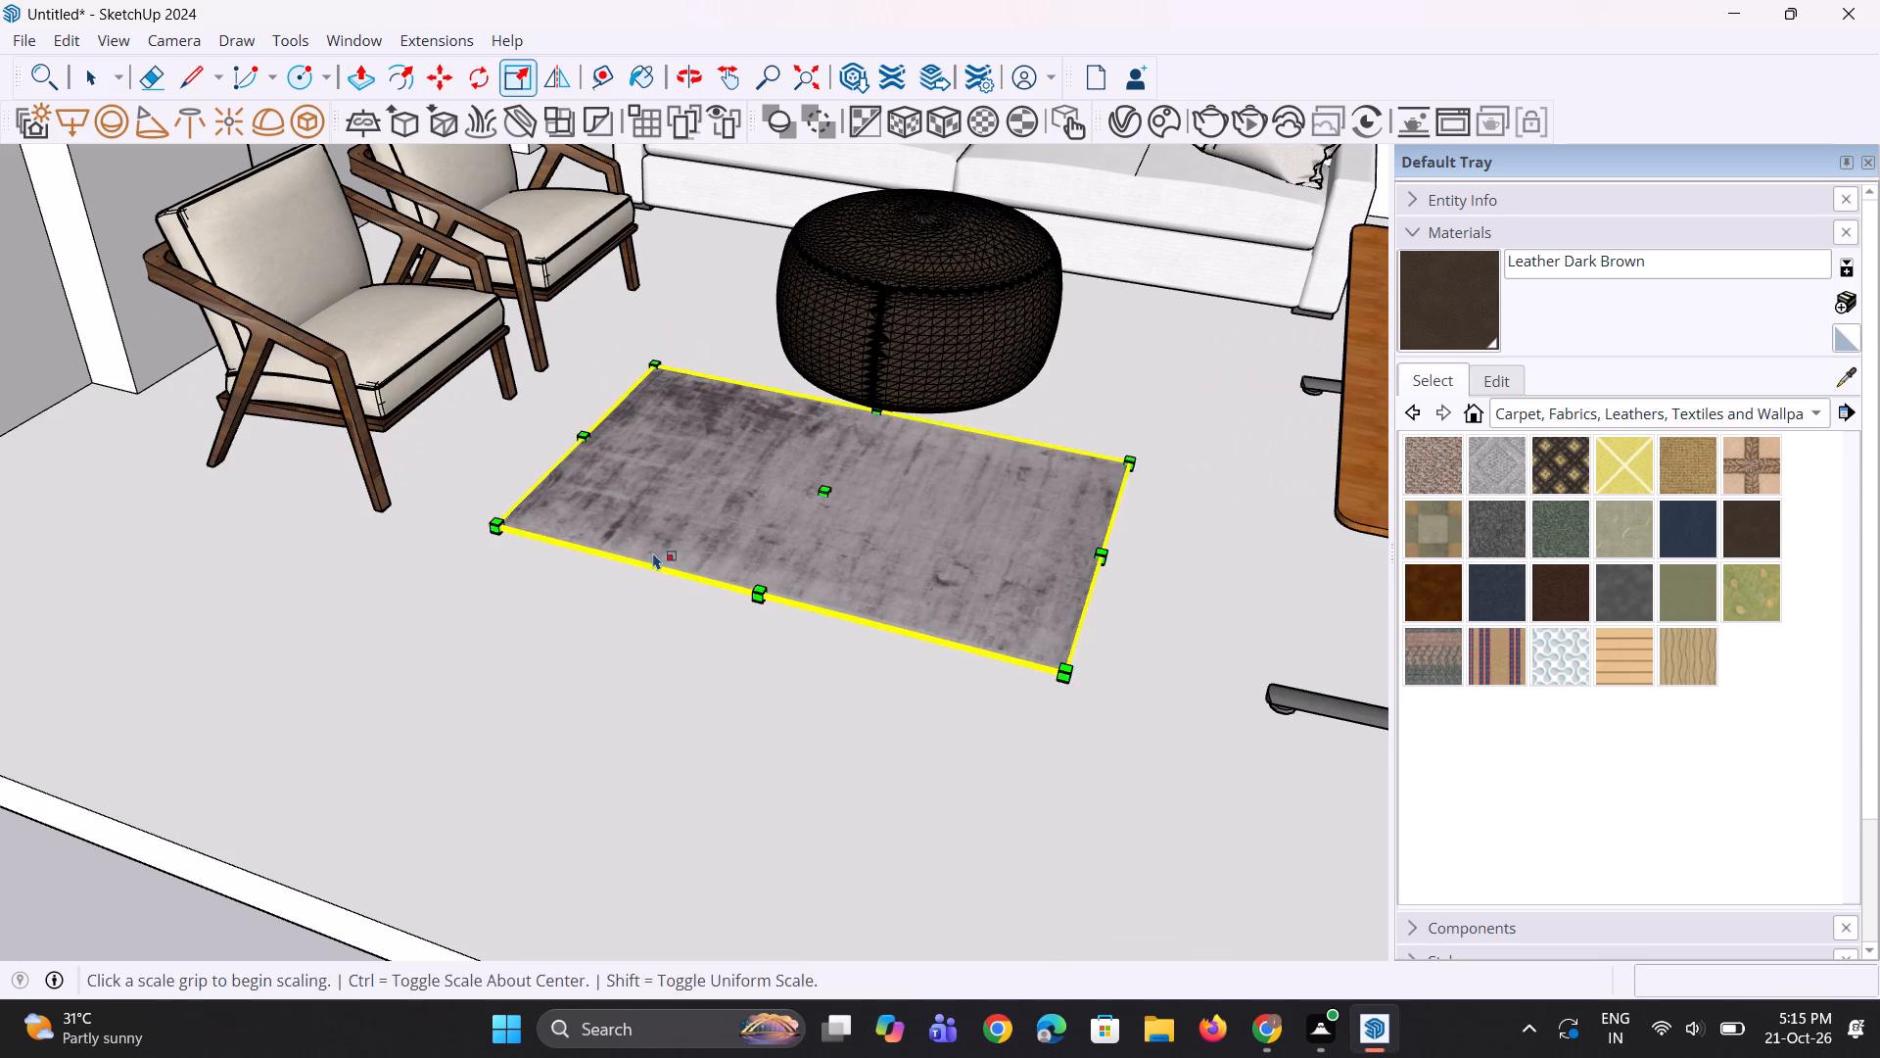
middle_drag(653, 553, 1095, 756)
click(789, 467)
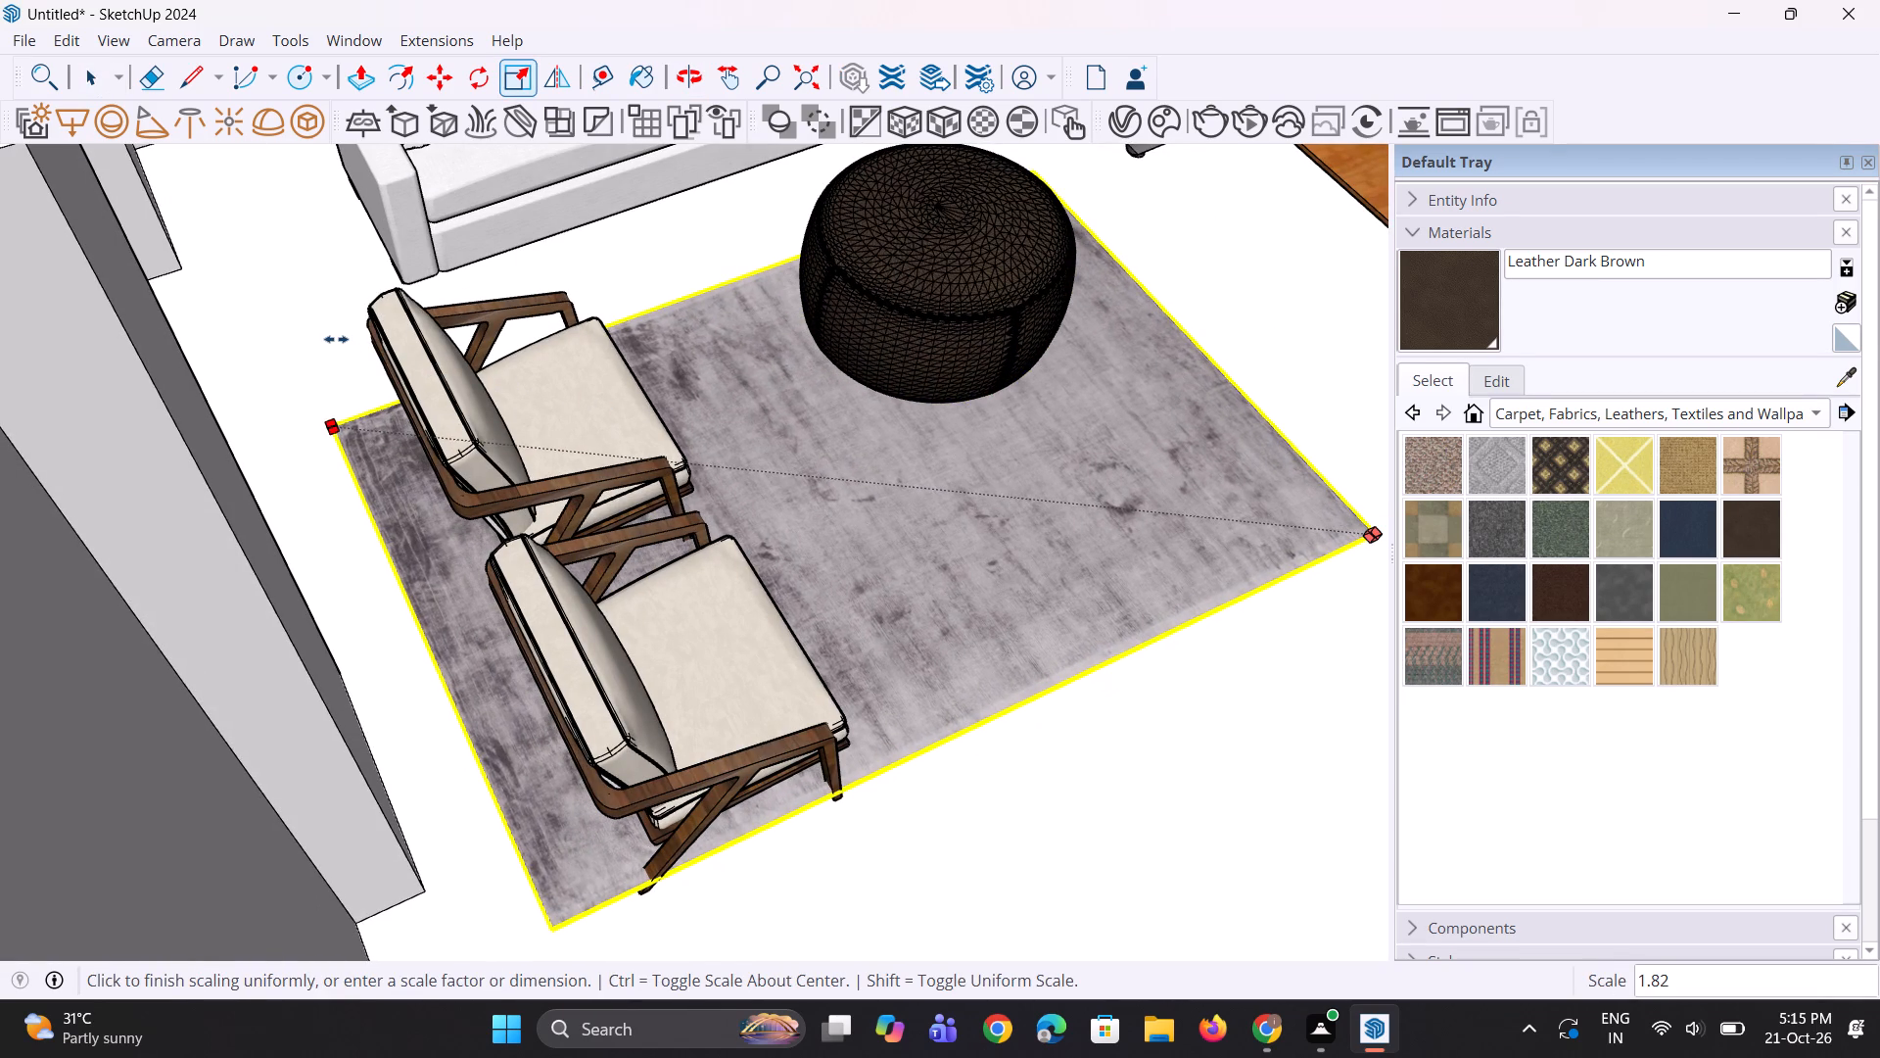
click(336, 339)
scroll(767, 619, down, 10)
Move the enlarged rug slightly across the floor toward the wooden table, keeping it beneath the armchairs and round piece.
middle_drag(859, 685, 688, 700)
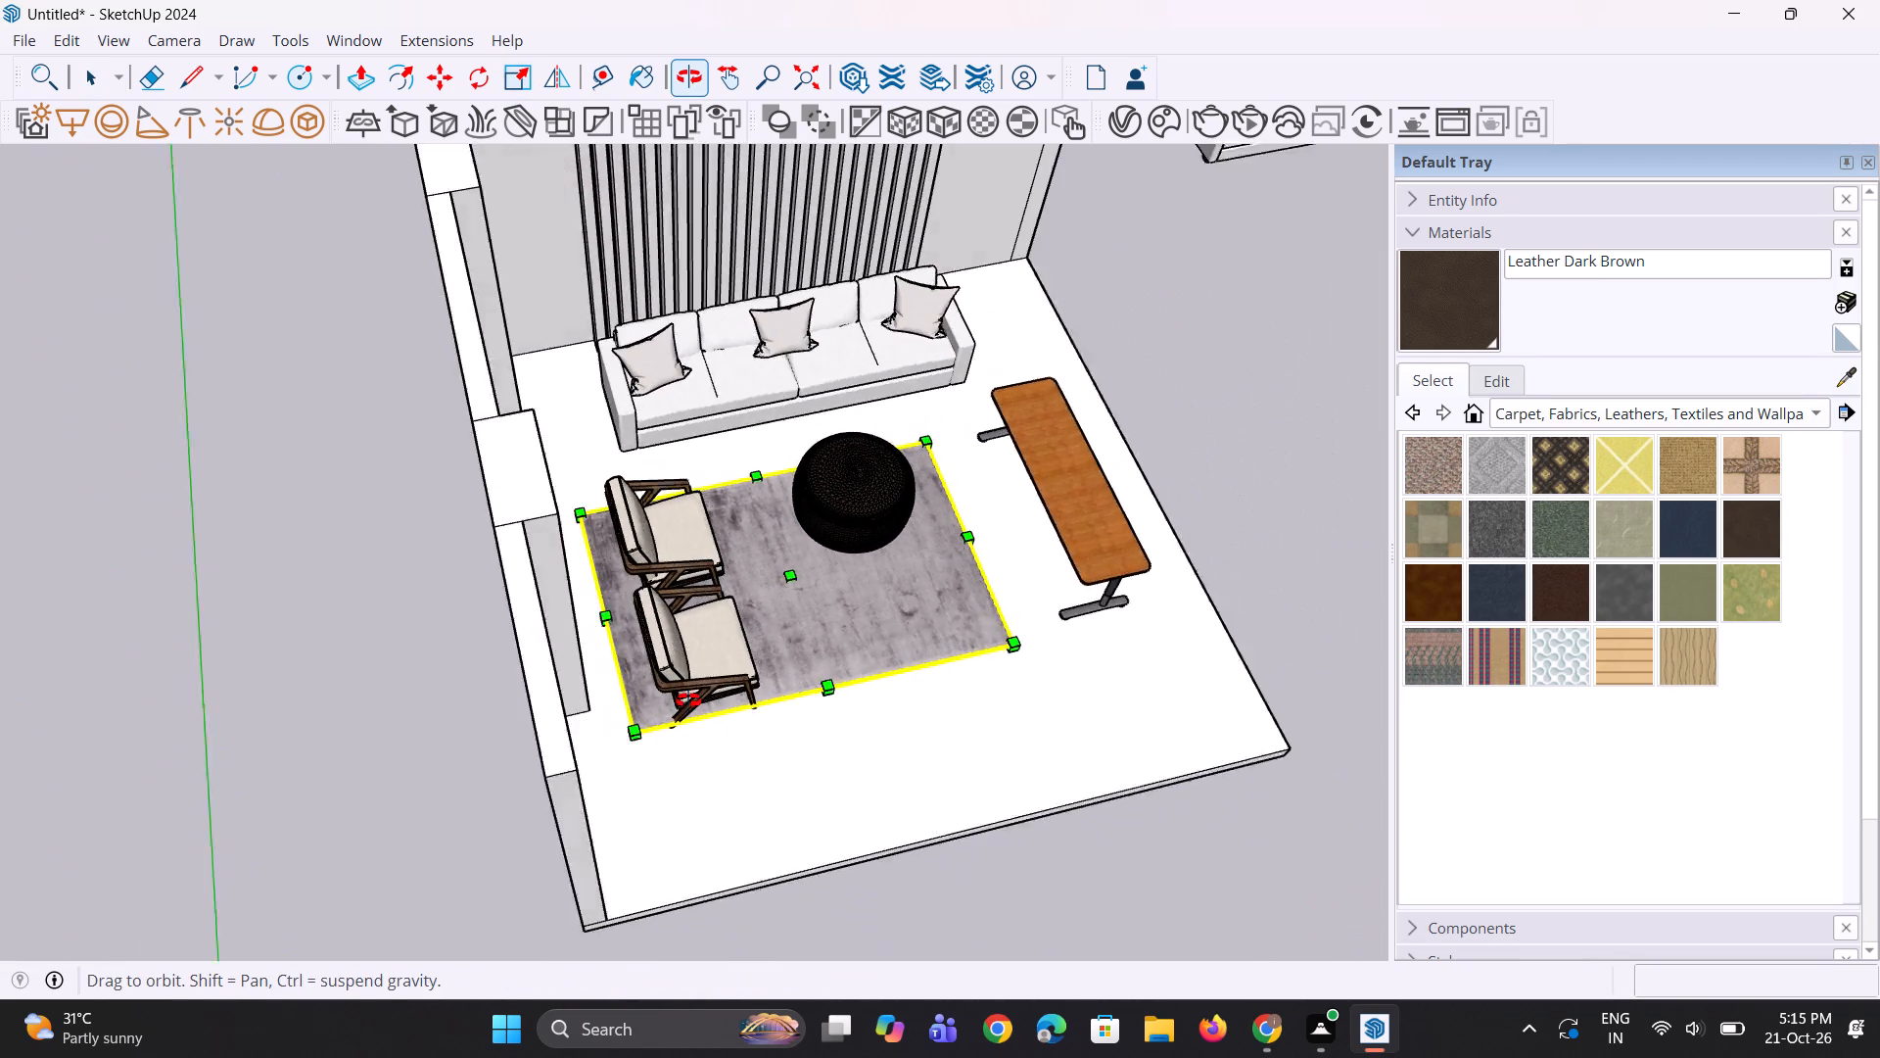
middle_drag(688, 700, 589, 602)
scroll(792, 697, up, 4)
key(m)
click(957, 671)
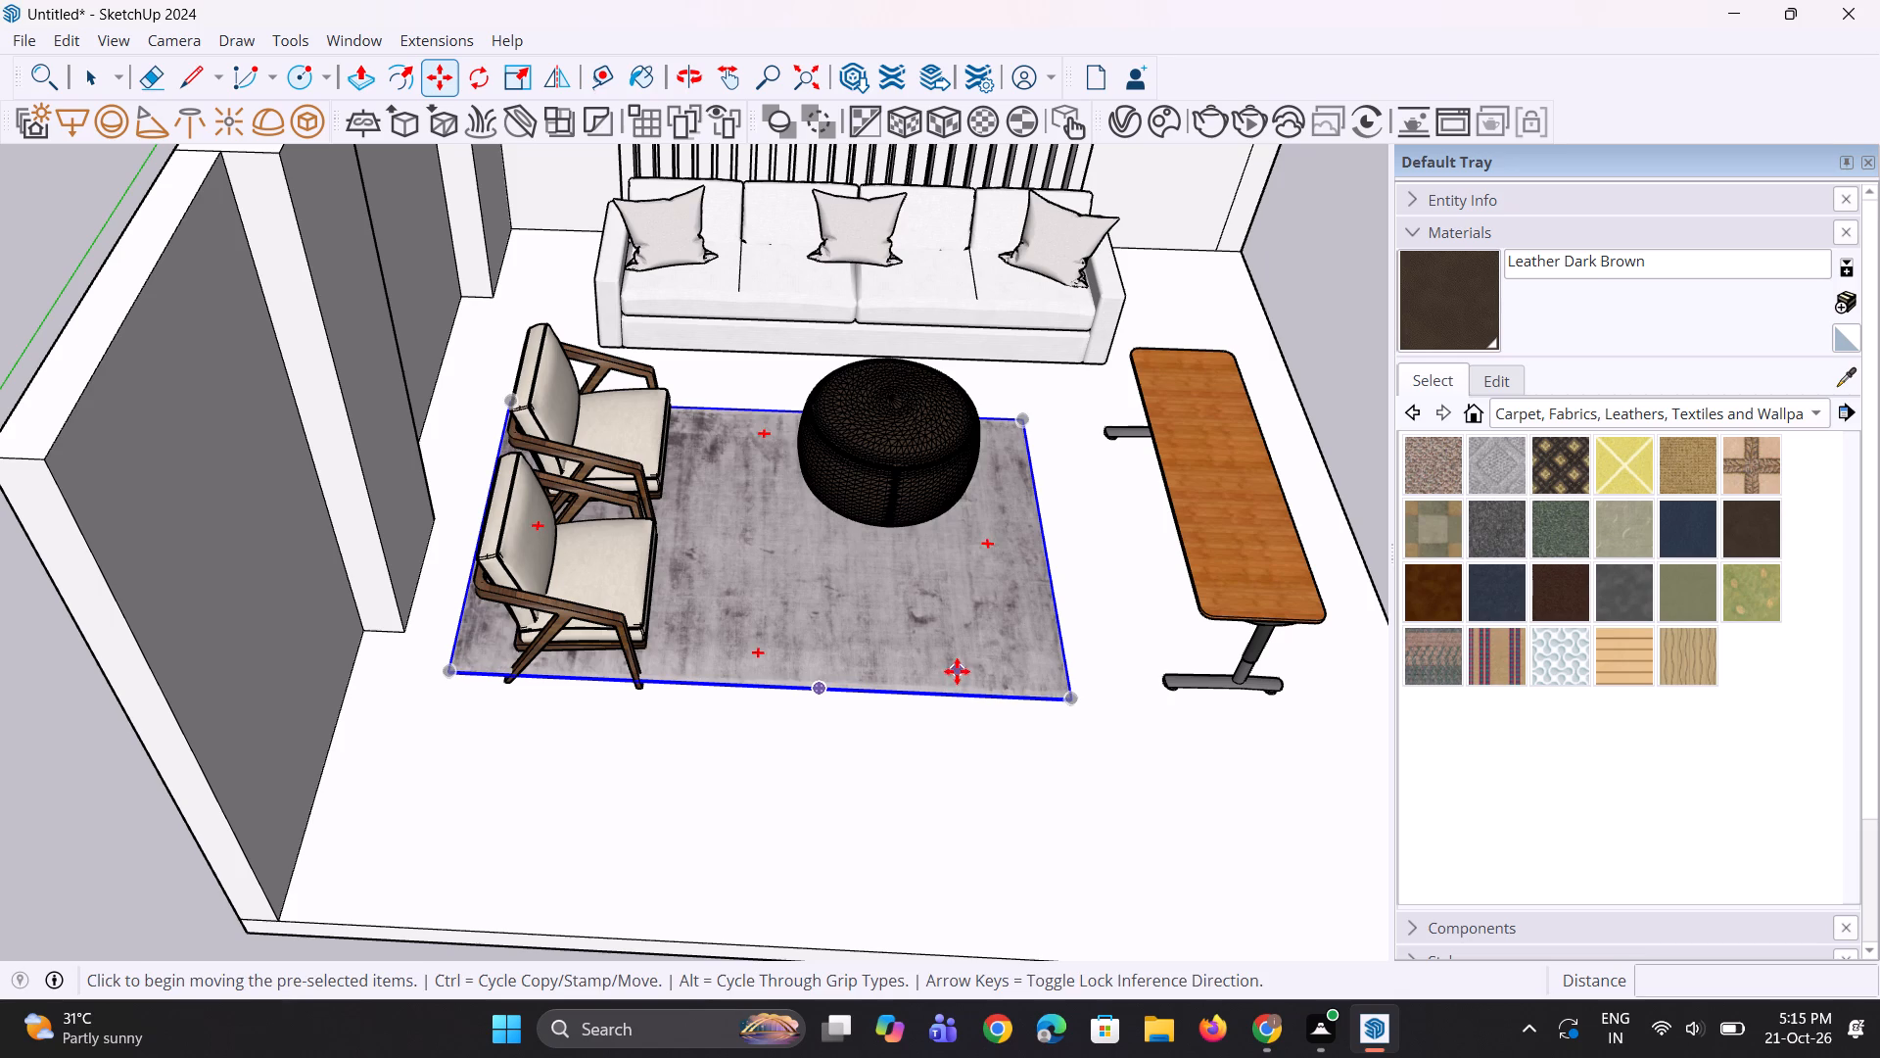
click(1022, 668)
scroll(968, 668, down, 5)
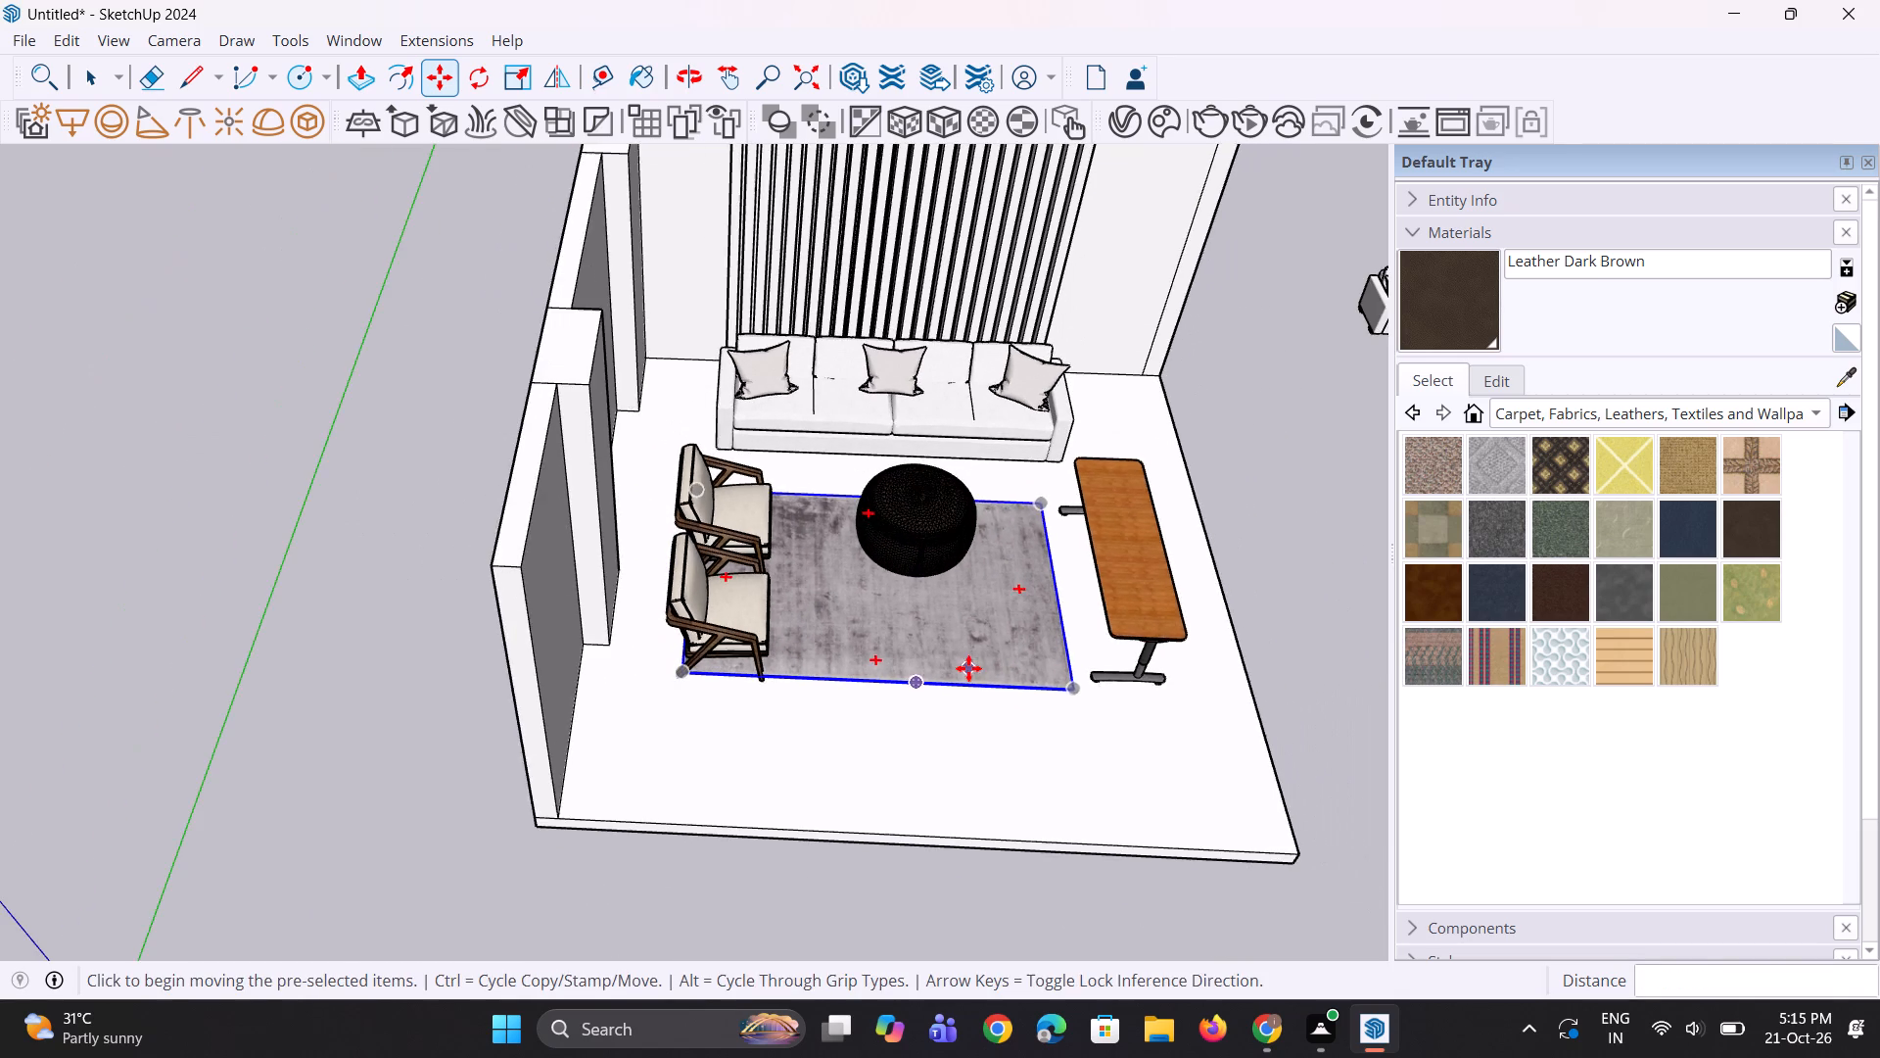
middle_drag(968, 668, 890, 629)
key(space)
key(space)
Examine the rug's size and placement among the hall furniture from overall and angled views.
scroll(795, 606, down, 10)
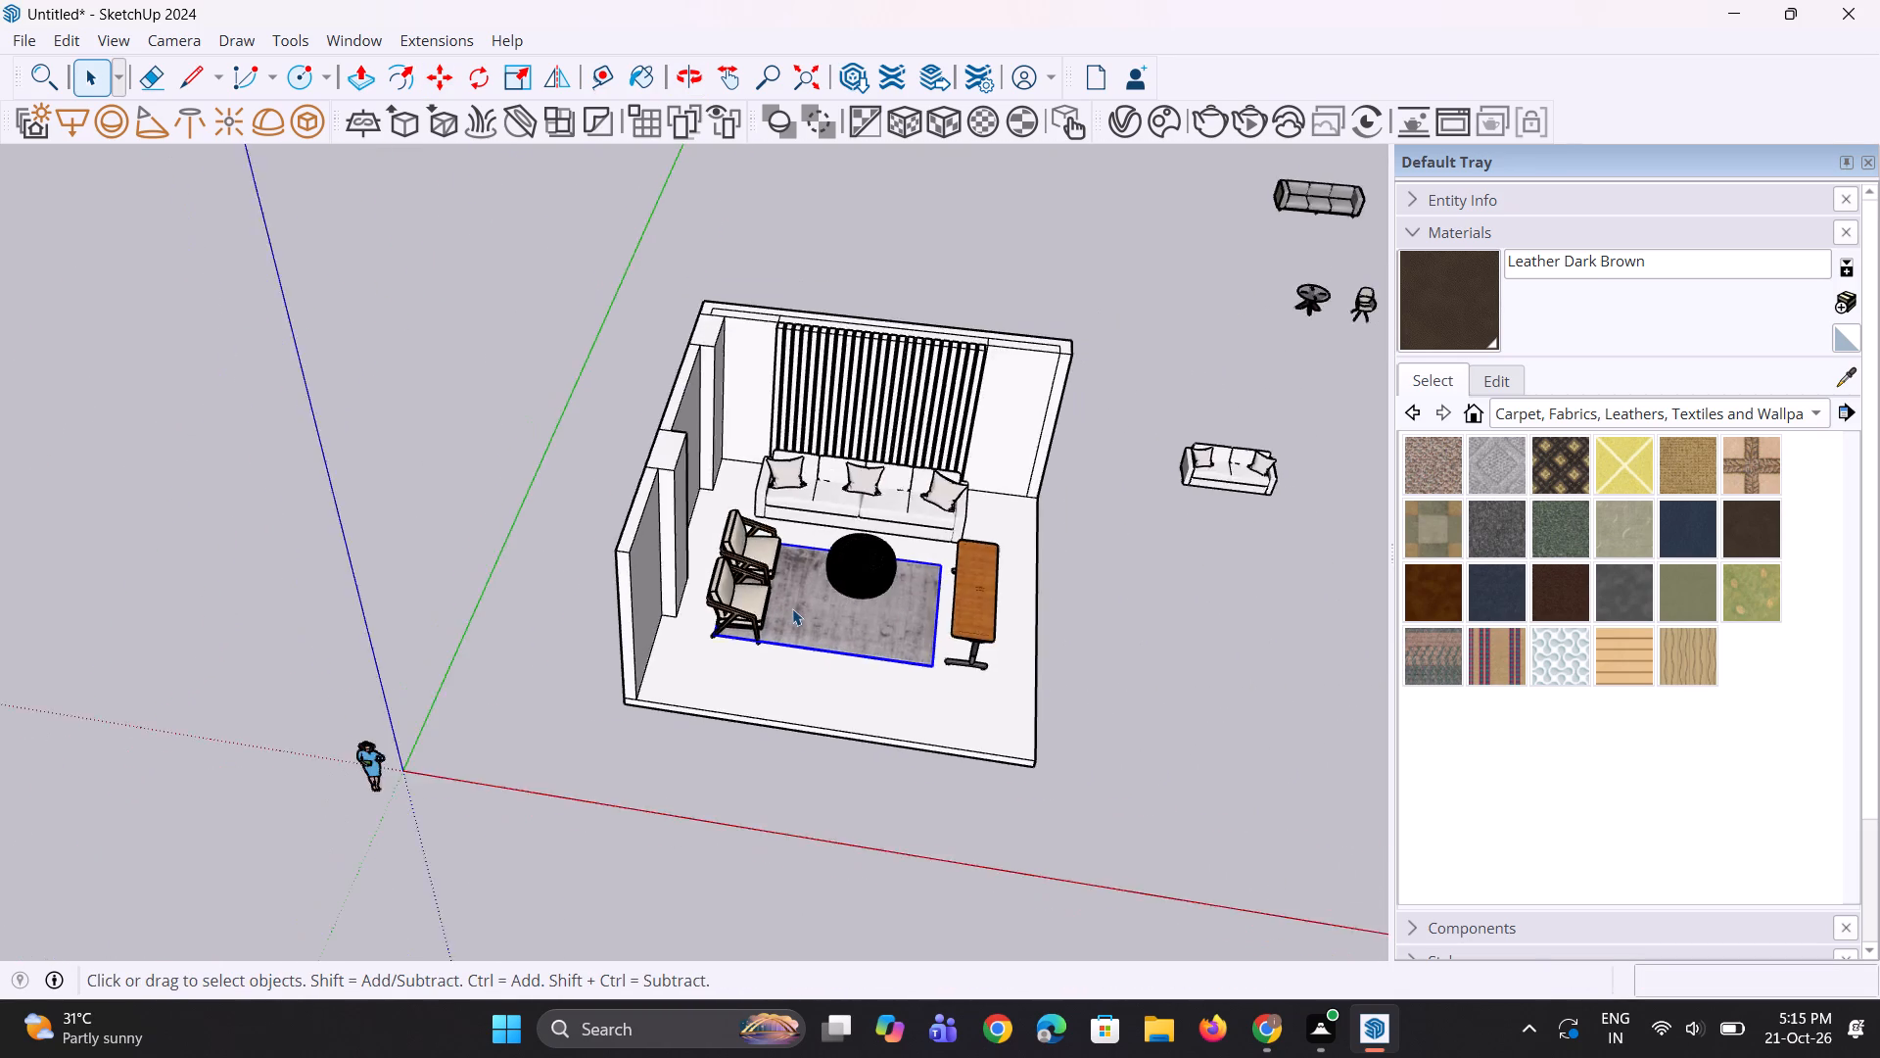
middle_drag(822, 642, 842, 666)
scroll(842, 666, up, 5)
click(1125, 665)
scroll(1027, 664, up, 2)
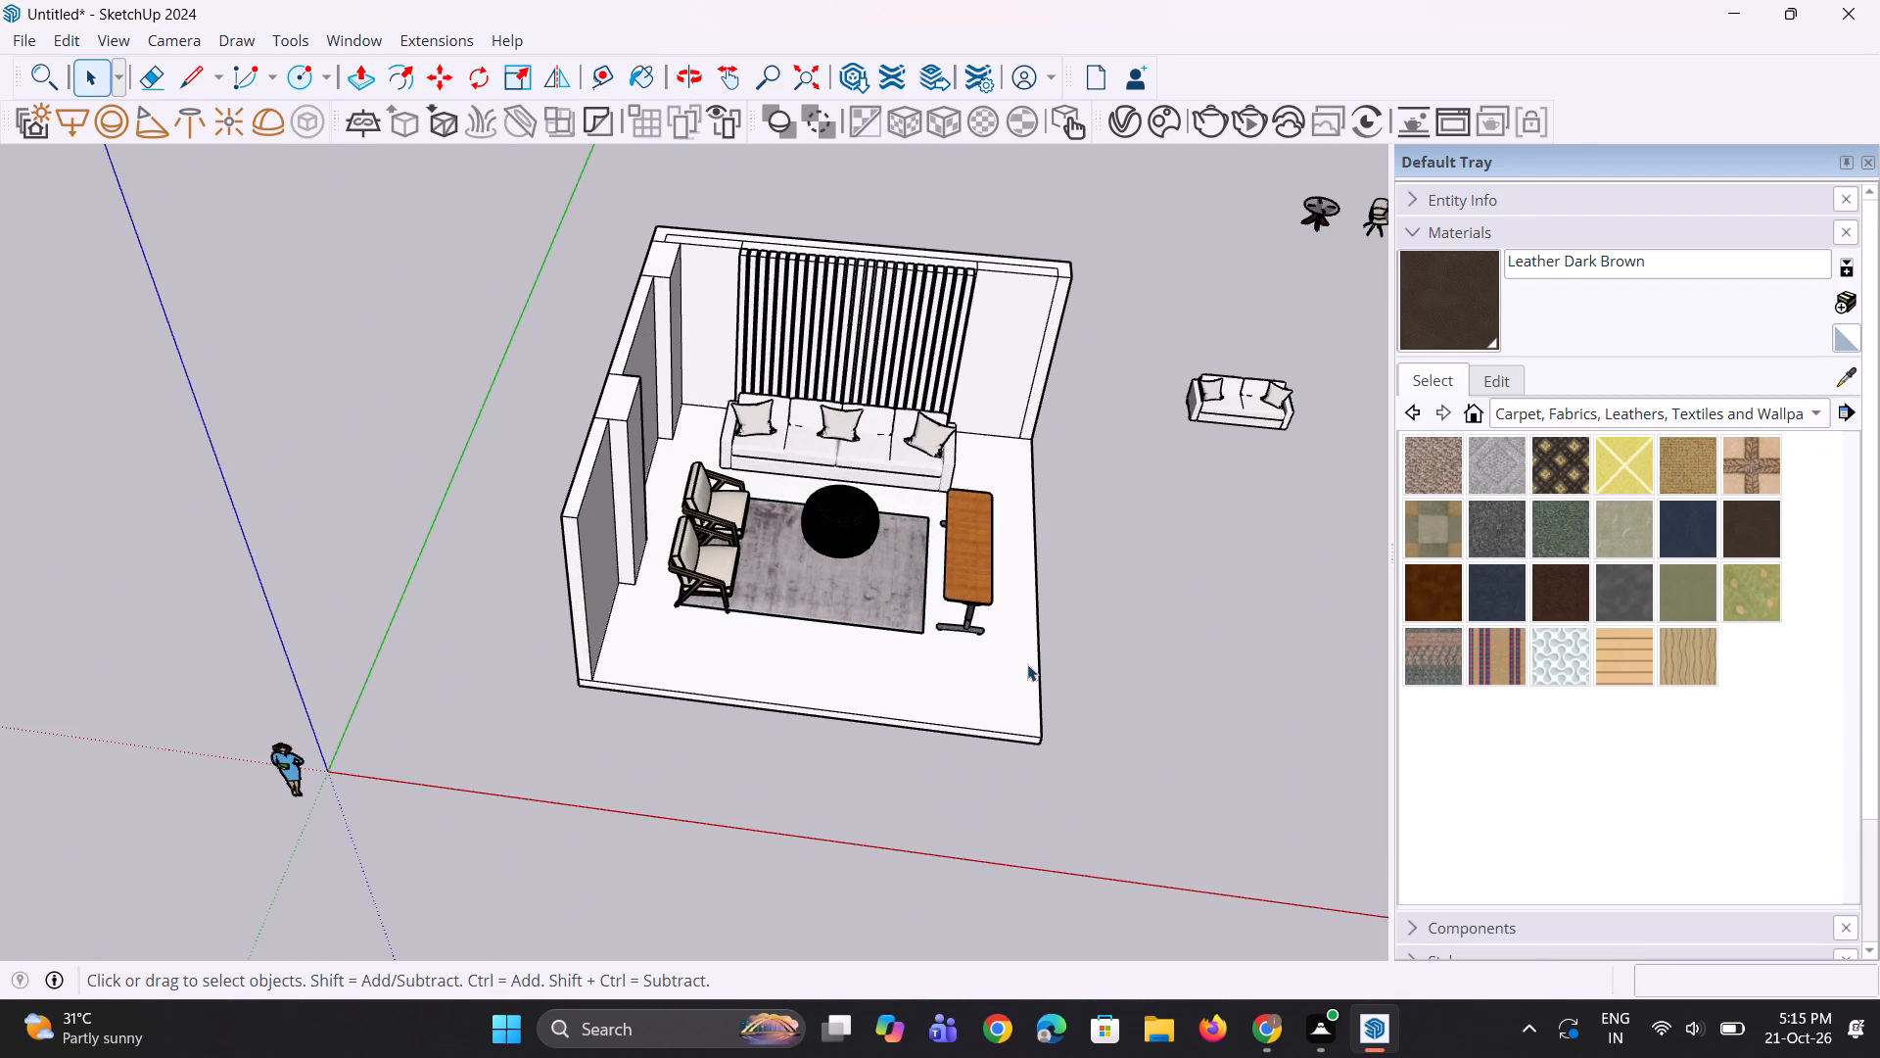
scroll(1027, 664, up, 3)
scroll(1009, 659, down, 5)
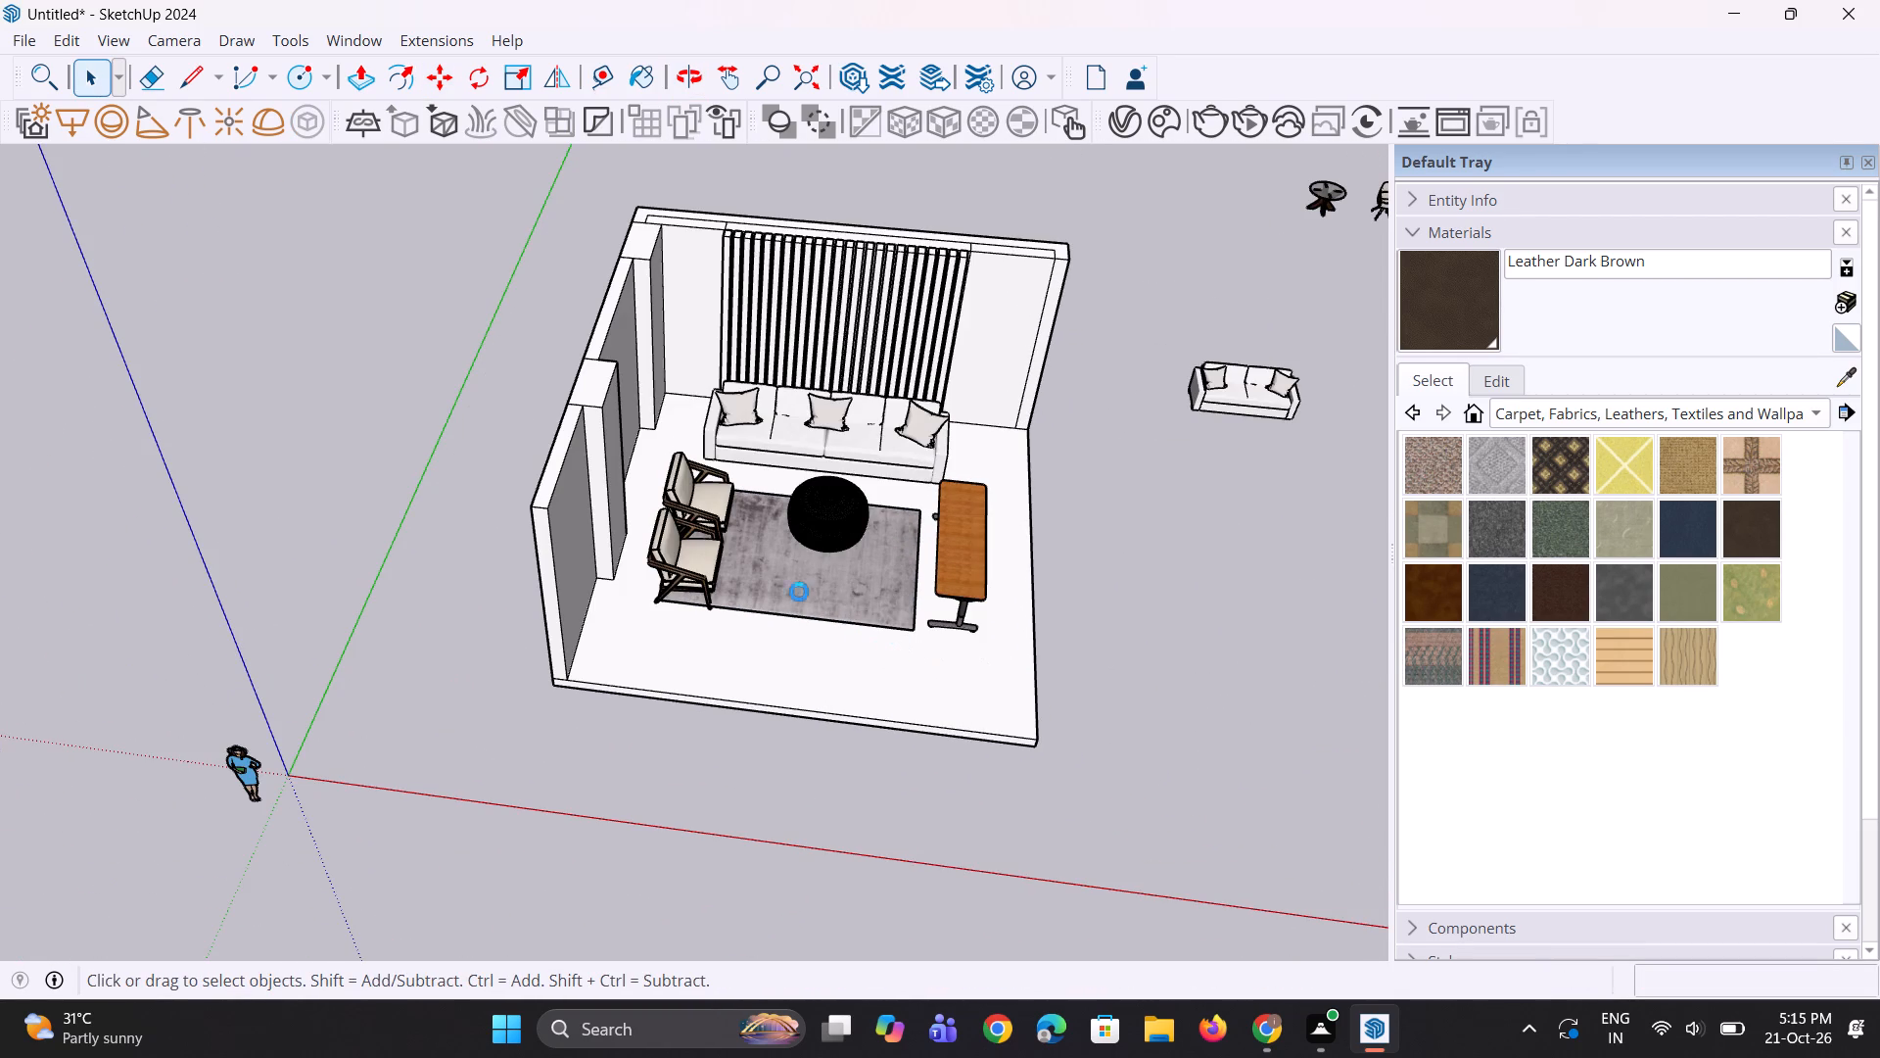
scroll(782, 572, up, 3)
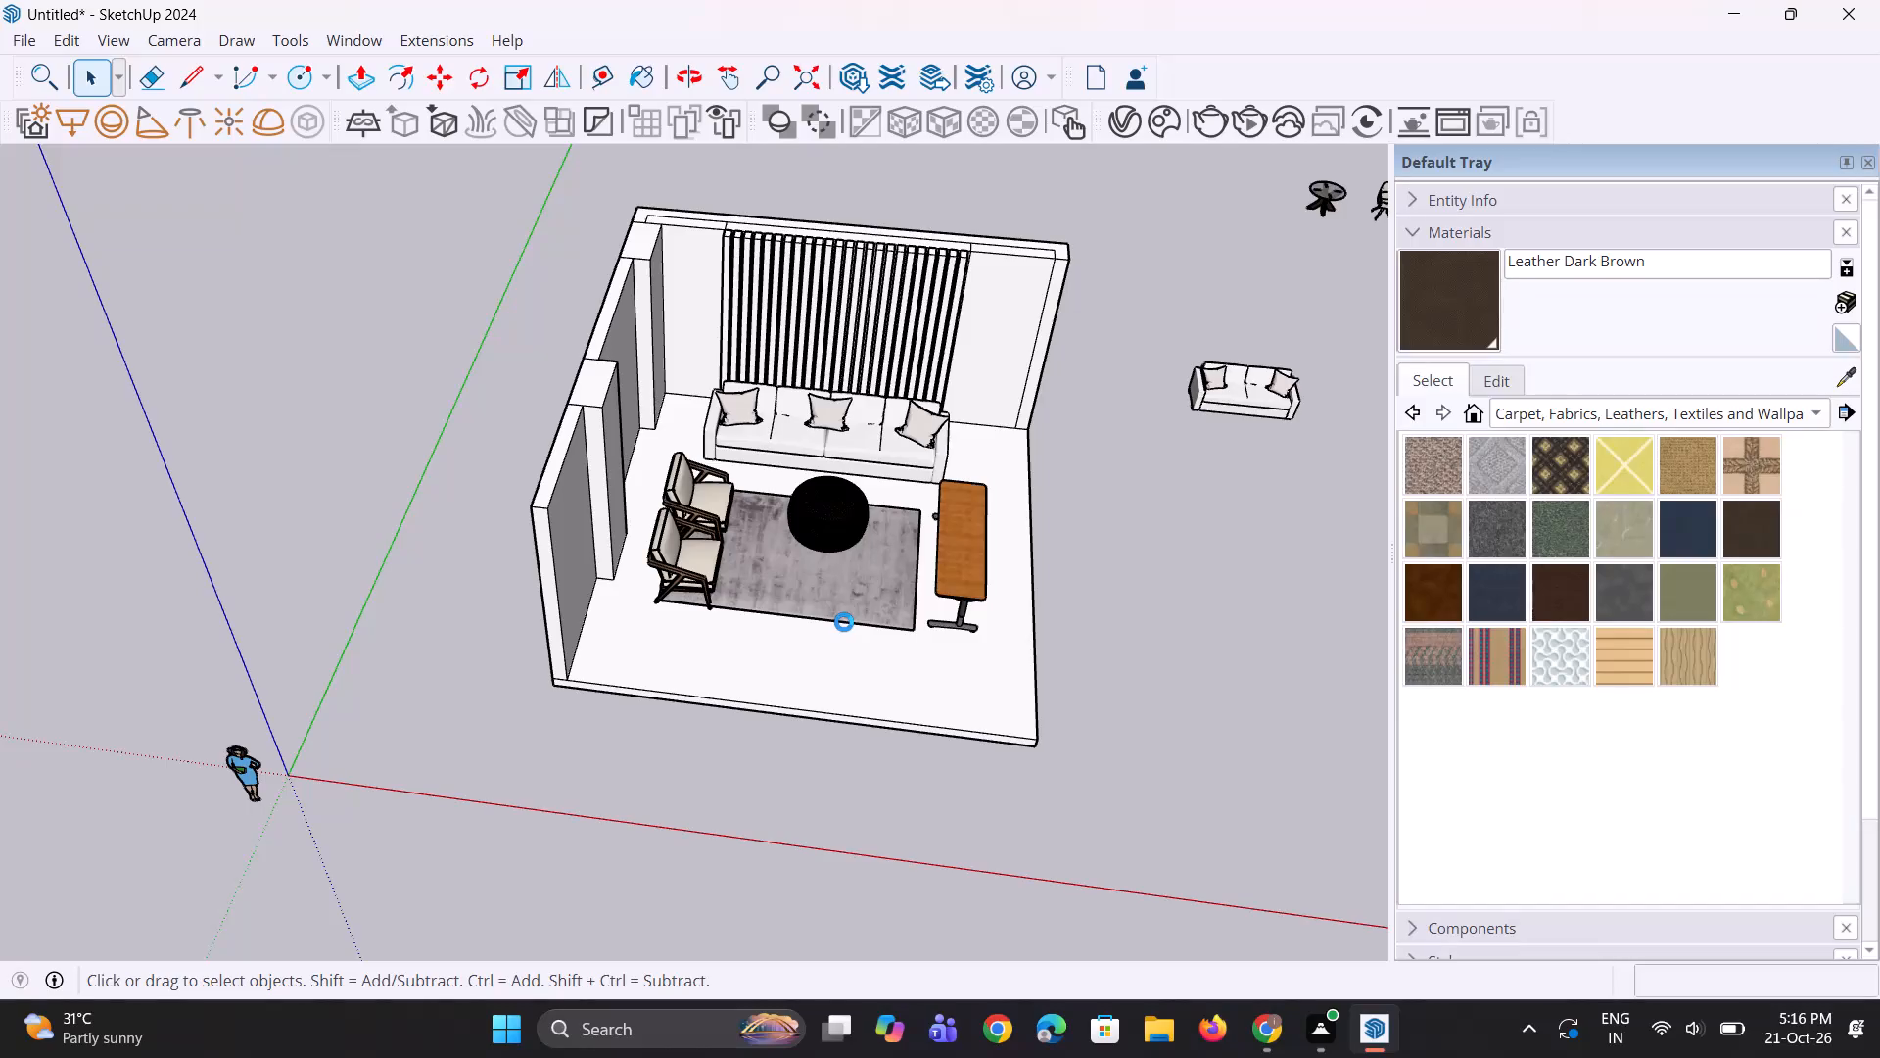
middle_drag(893, 604, 450, 718)
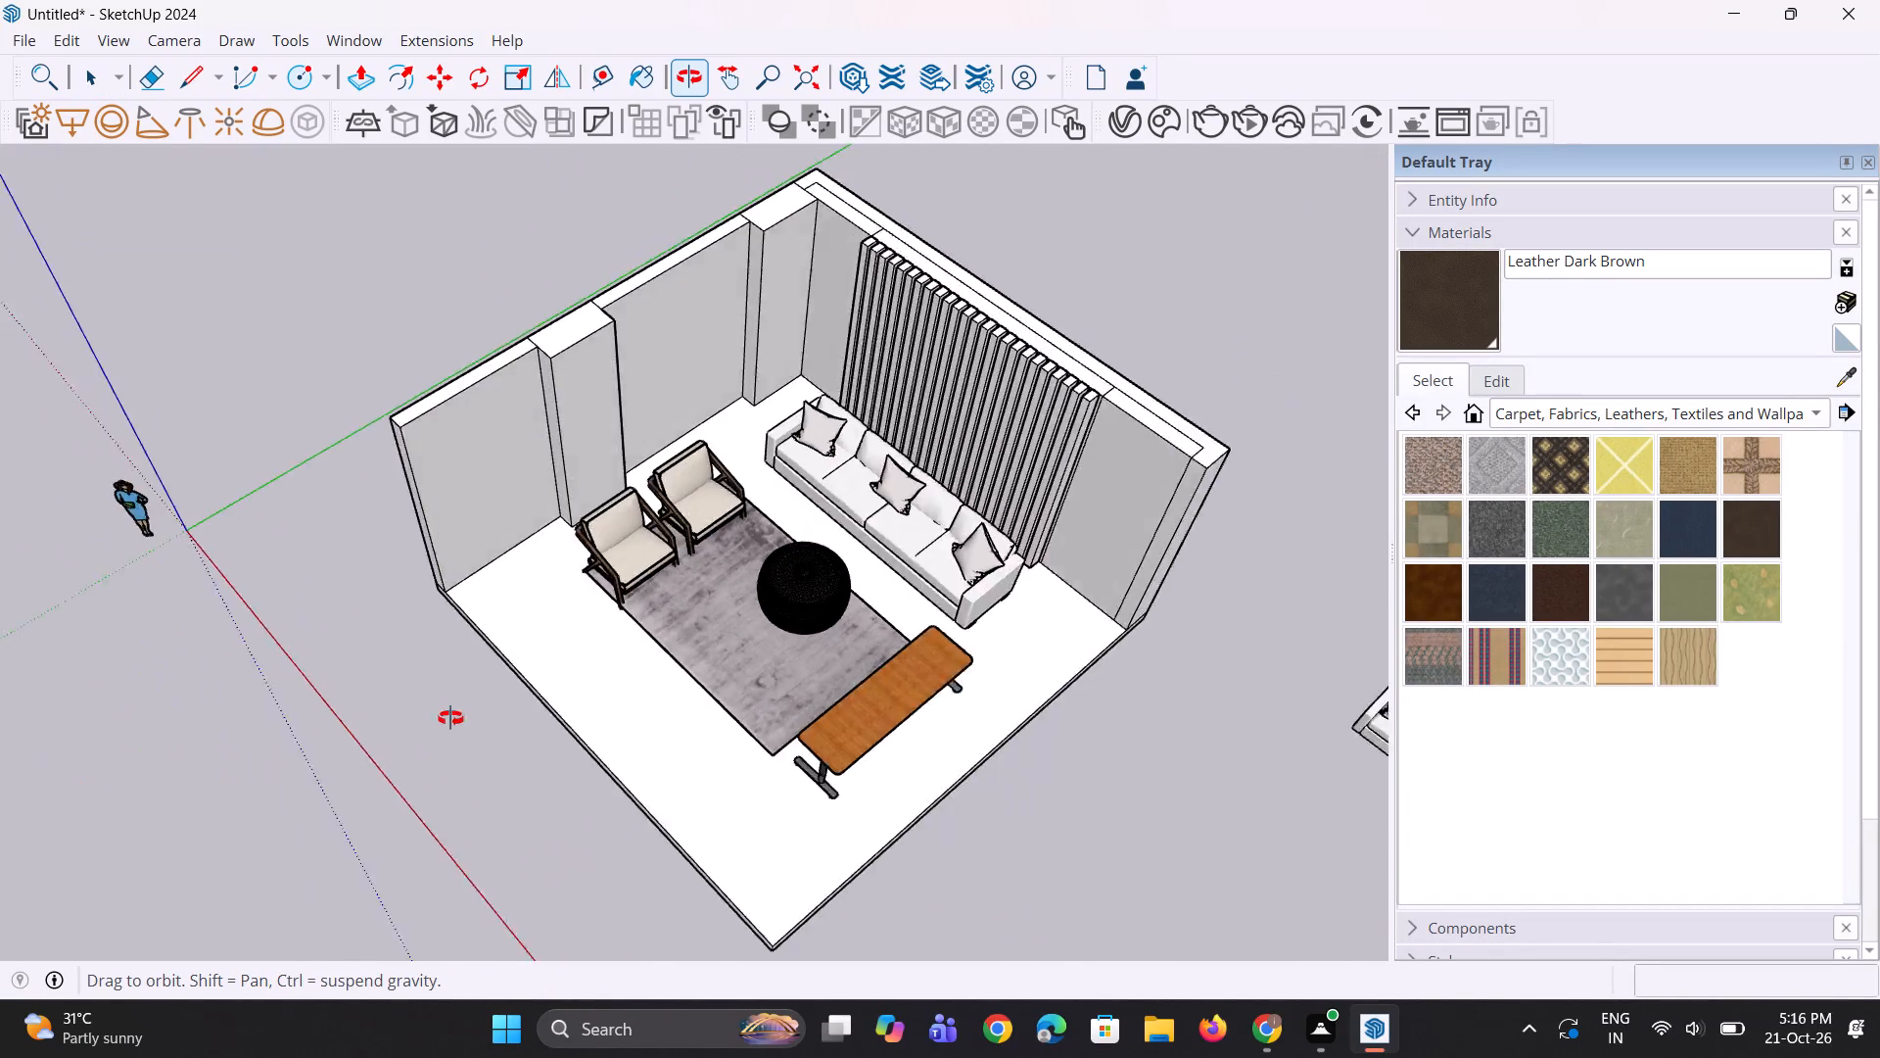
middle_drag(450, 718, 112, 677)
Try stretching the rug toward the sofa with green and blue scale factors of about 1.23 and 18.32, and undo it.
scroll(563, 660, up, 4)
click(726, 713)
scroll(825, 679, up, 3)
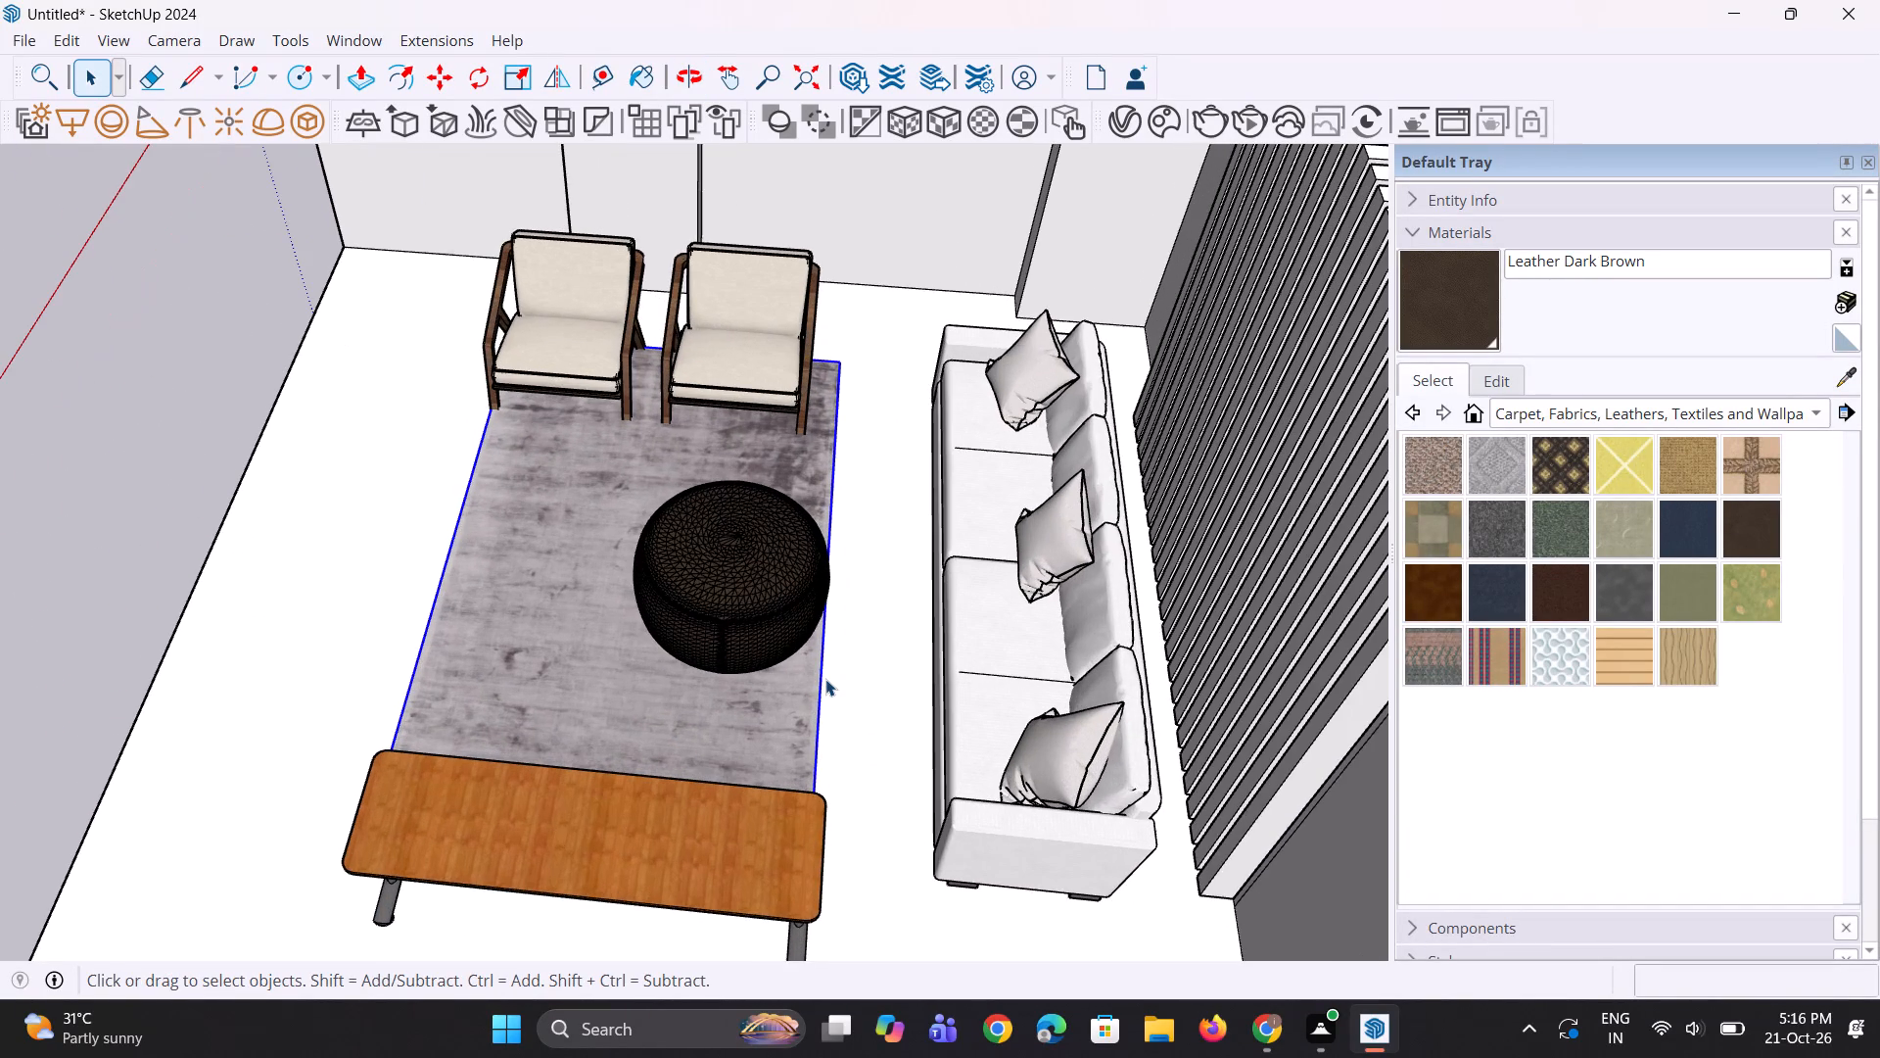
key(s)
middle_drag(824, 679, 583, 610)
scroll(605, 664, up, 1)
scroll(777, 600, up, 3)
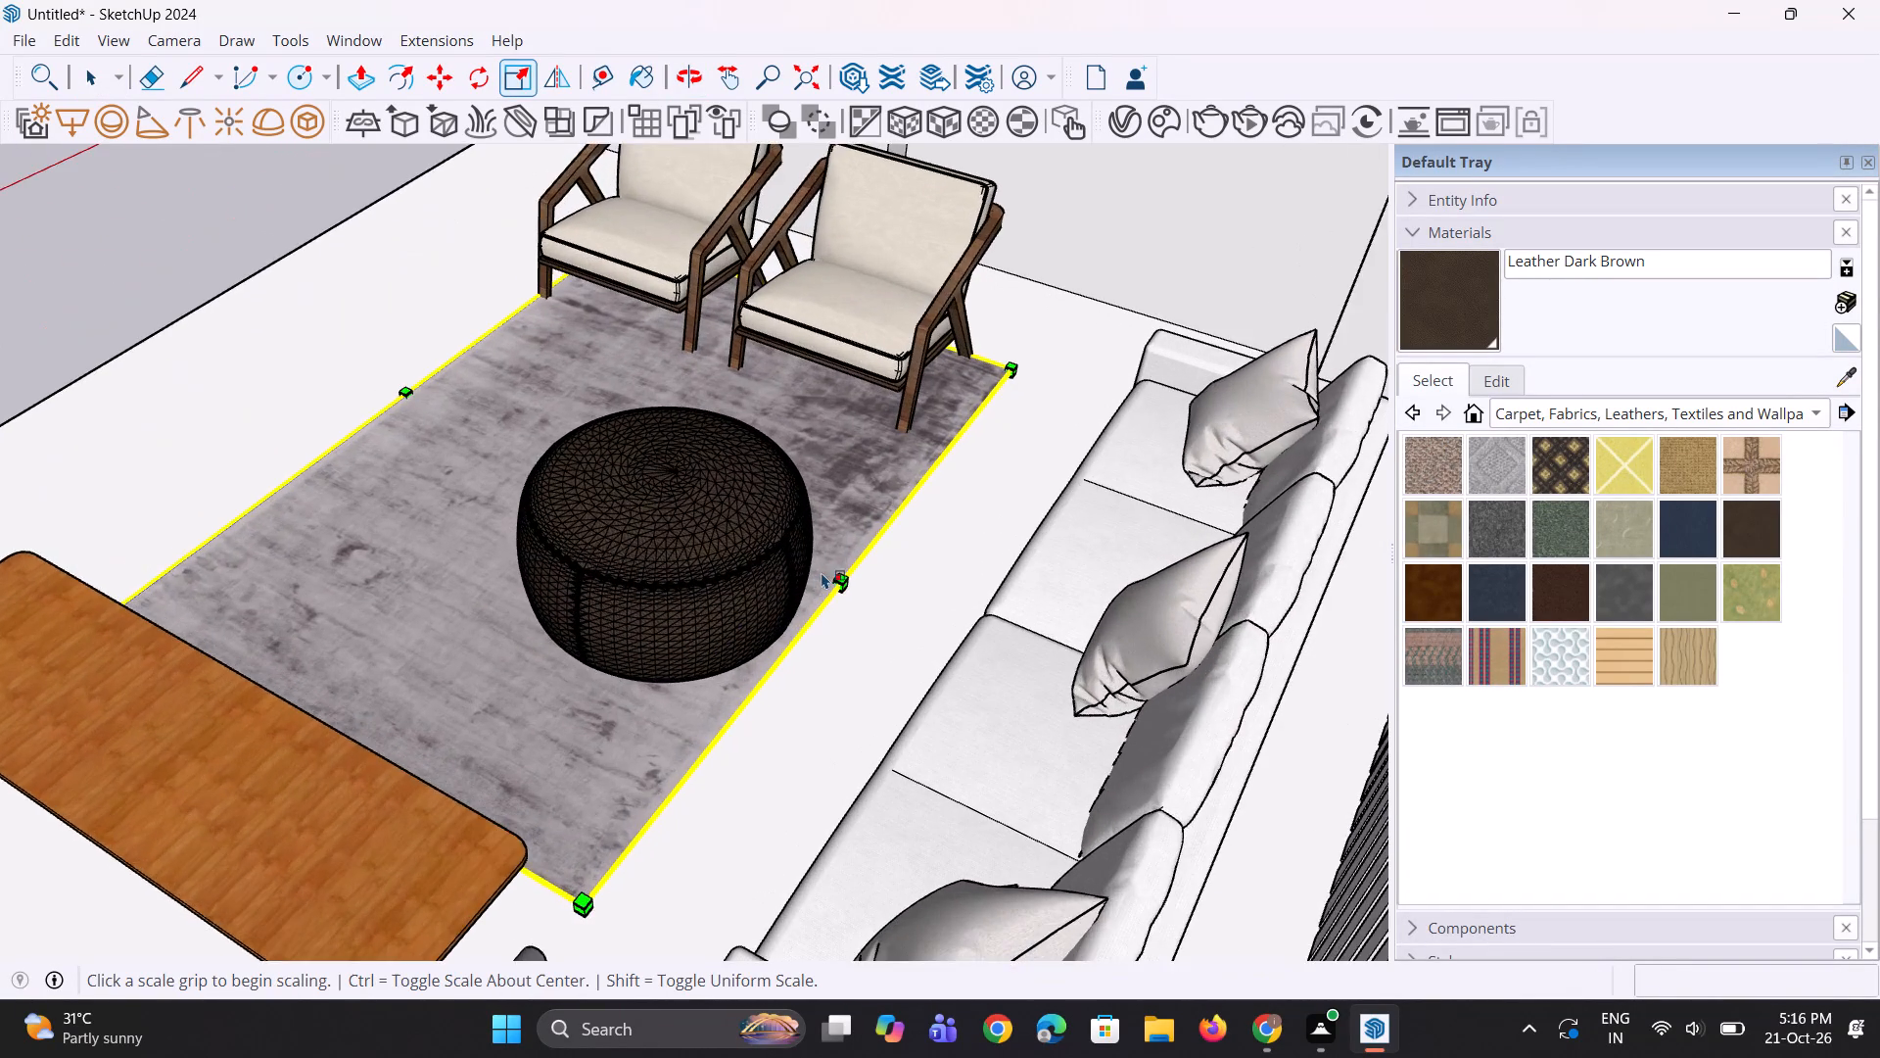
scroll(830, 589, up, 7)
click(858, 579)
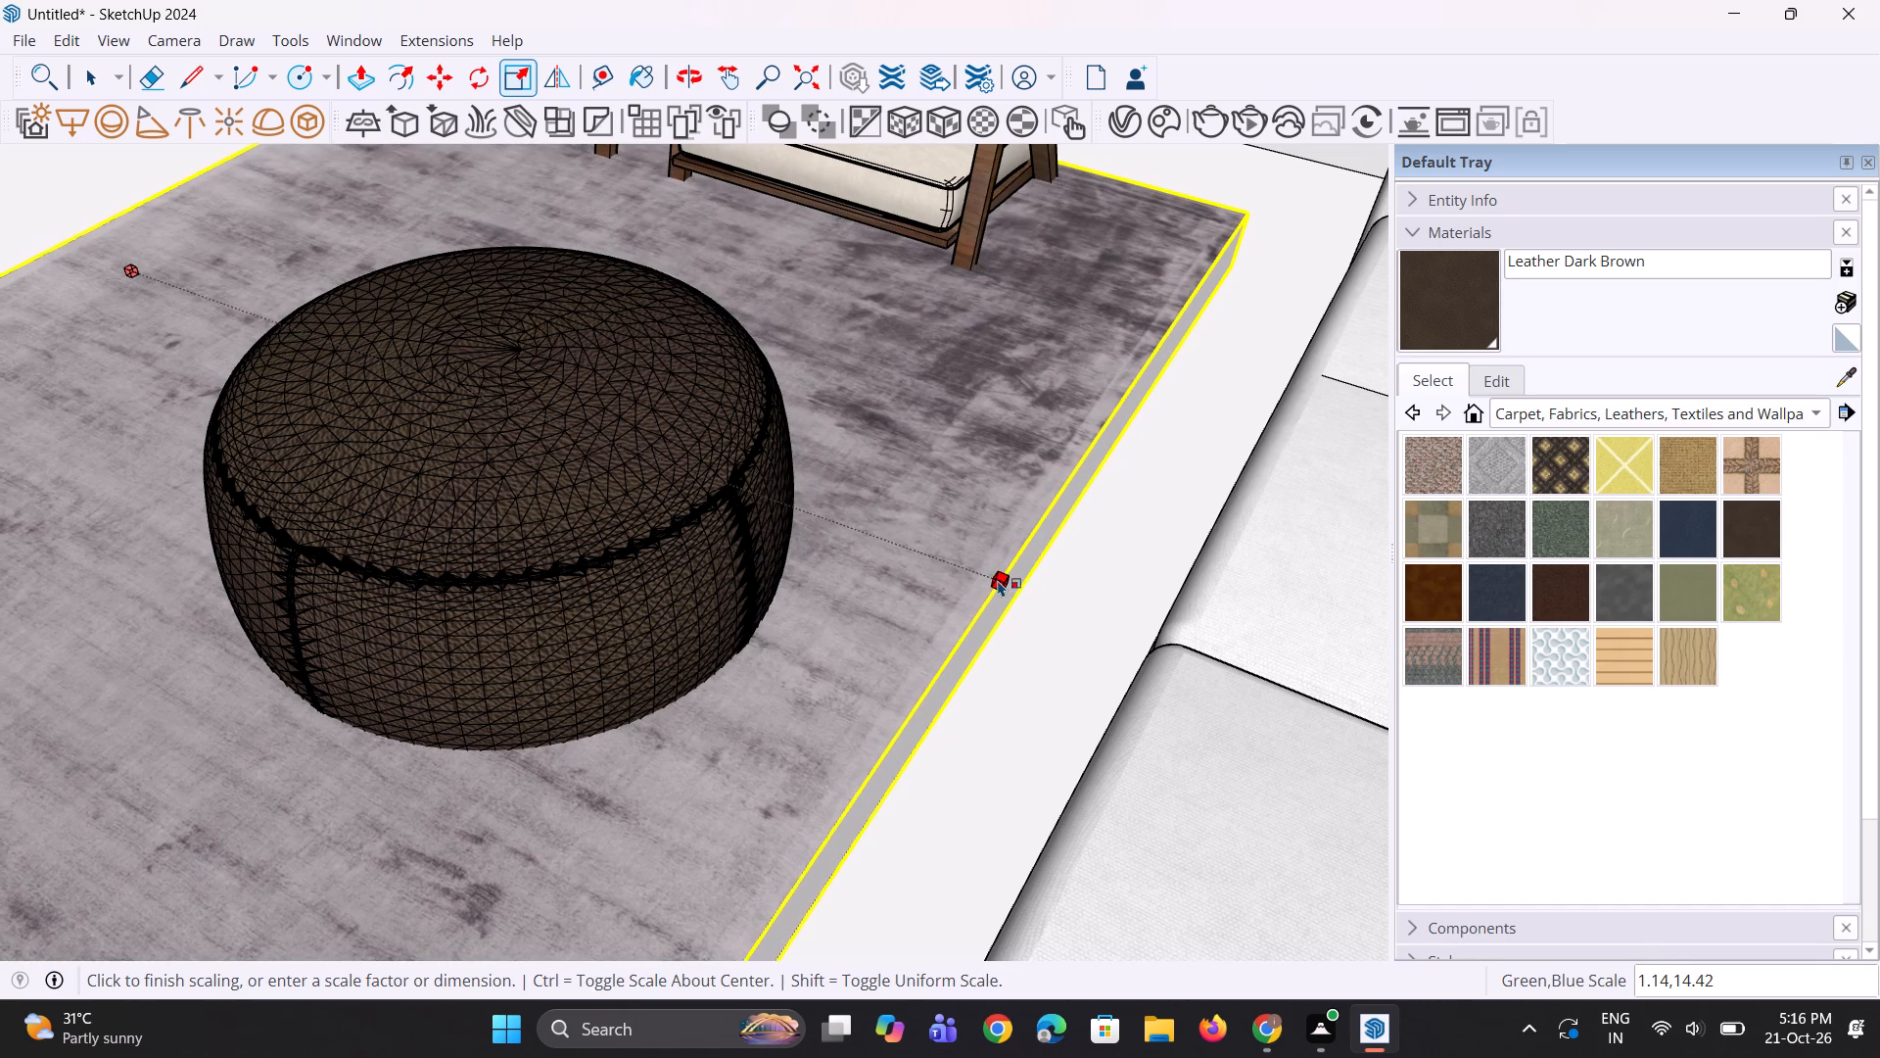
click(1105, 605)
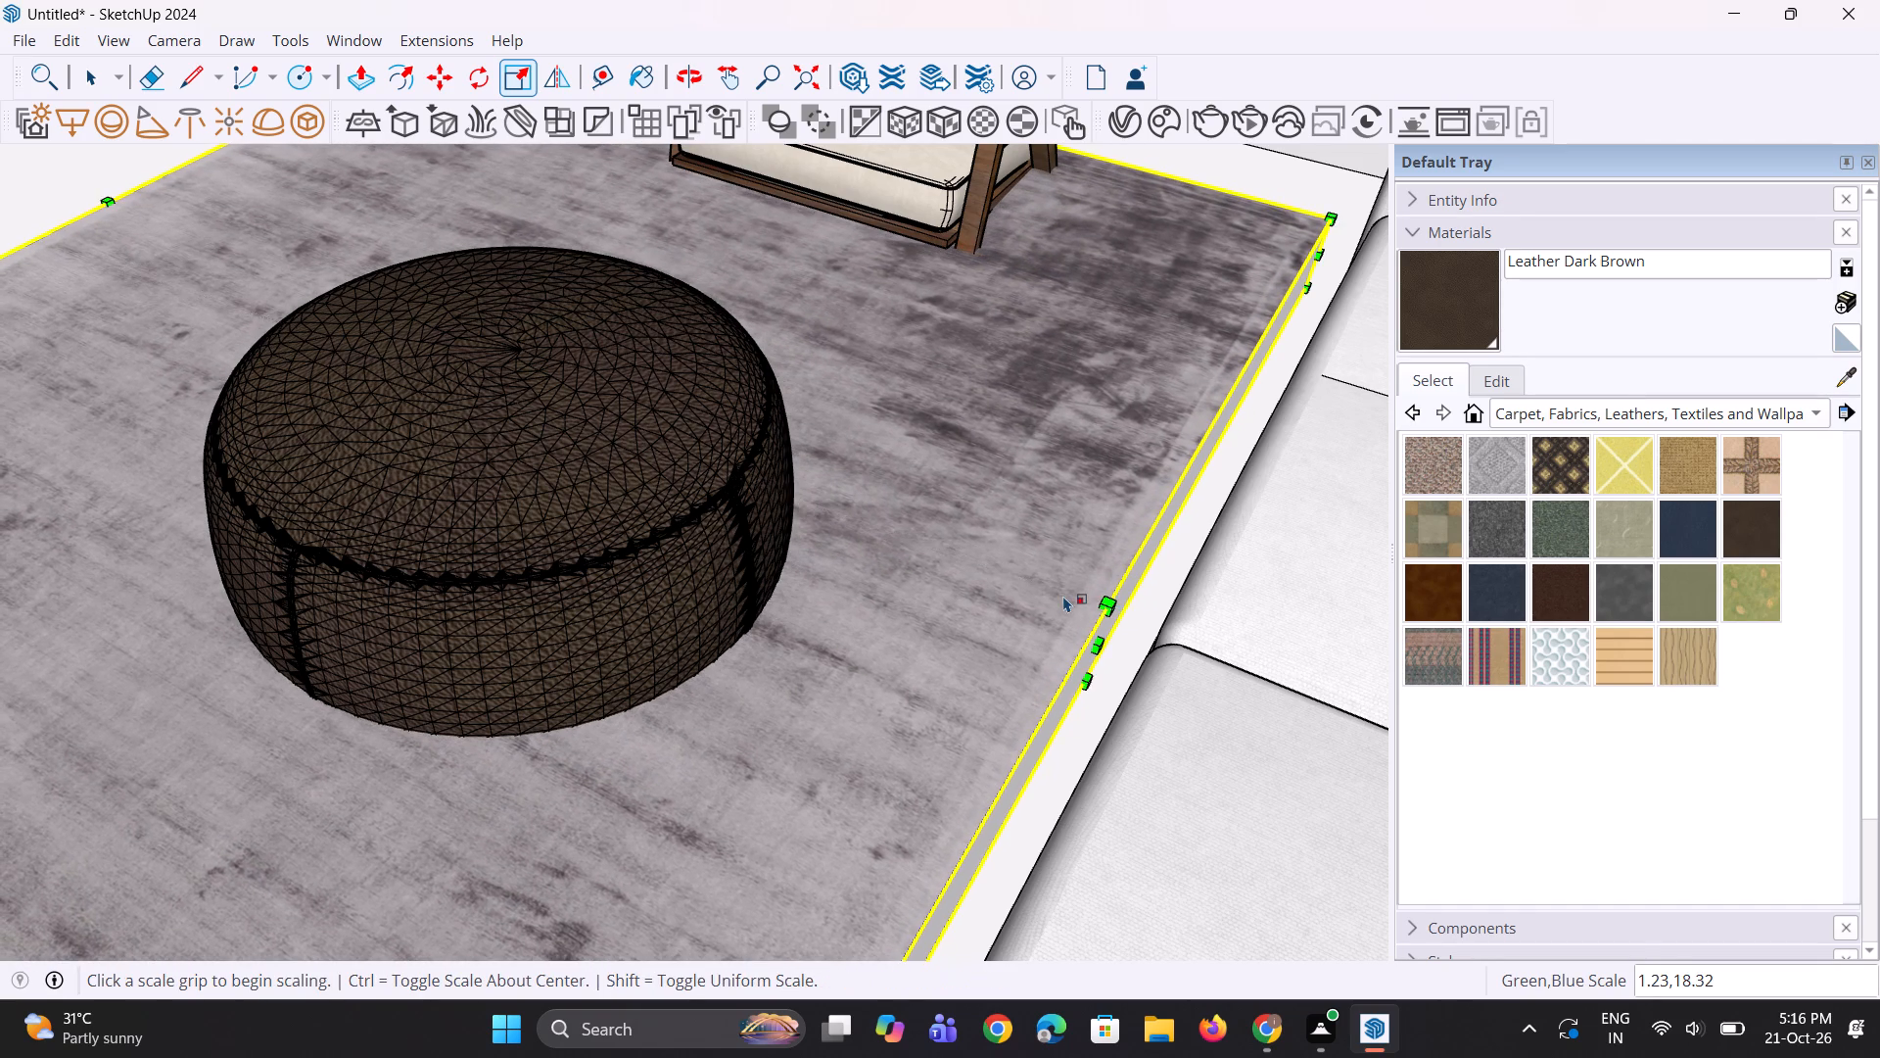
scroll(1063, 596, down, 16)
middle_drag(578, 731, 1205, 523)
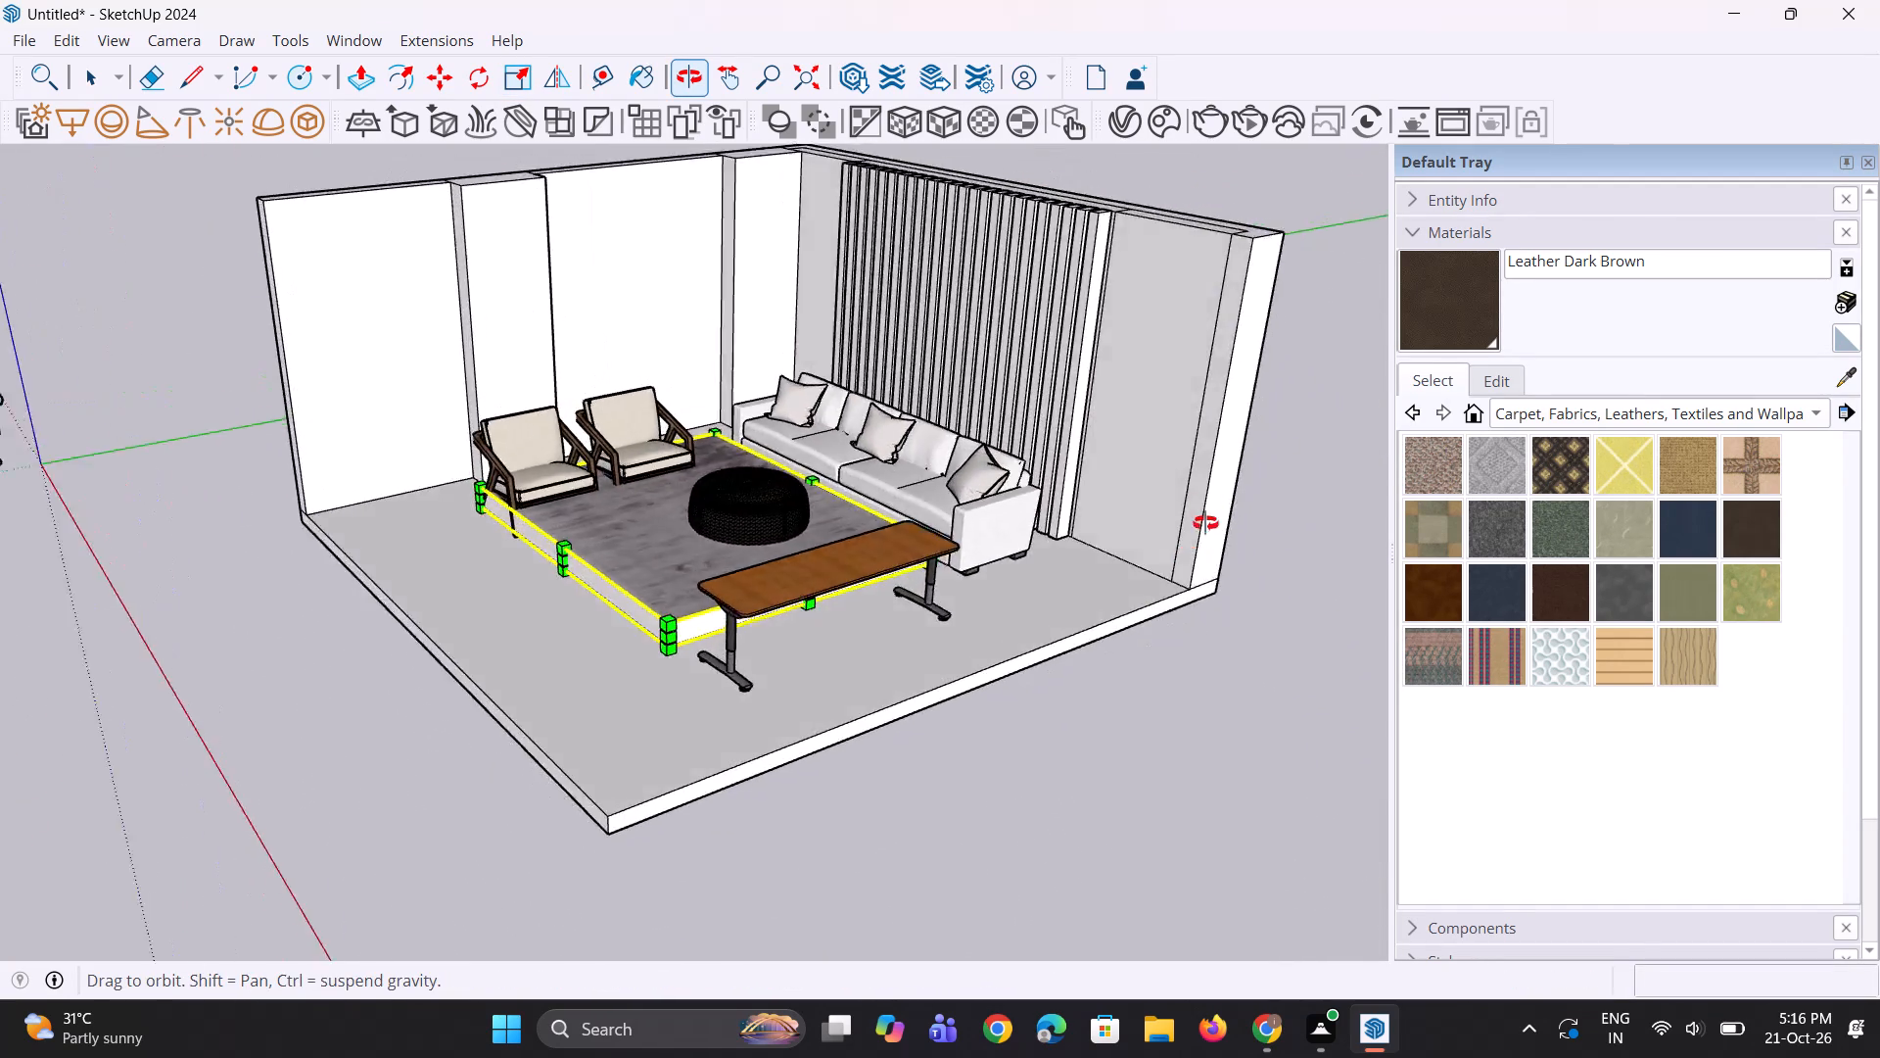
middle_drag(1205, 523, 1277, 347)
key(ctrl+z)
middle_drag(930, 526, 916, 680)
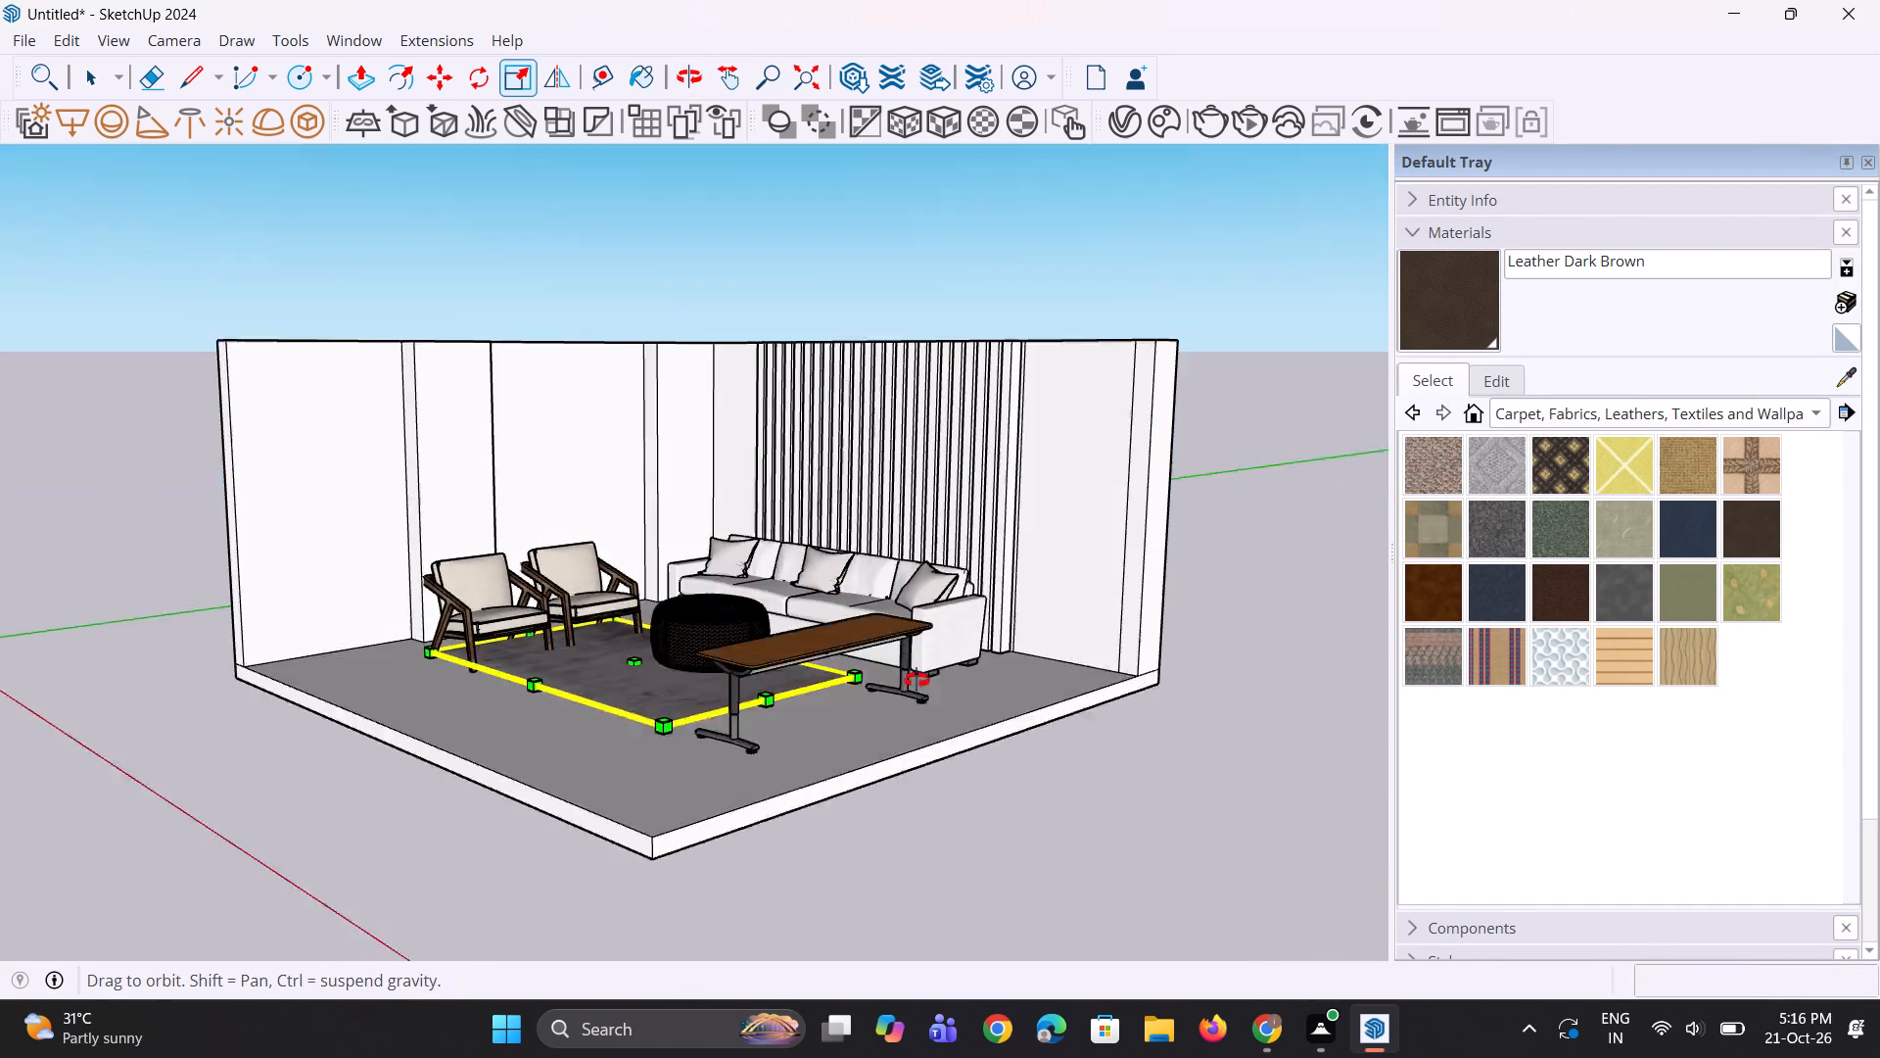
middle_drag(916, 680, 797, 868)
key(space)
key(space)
Stretch the rug slightly along the green axis only, extending its sofa-side edge toward the sofa.
scroll(677, 737, up, 4)
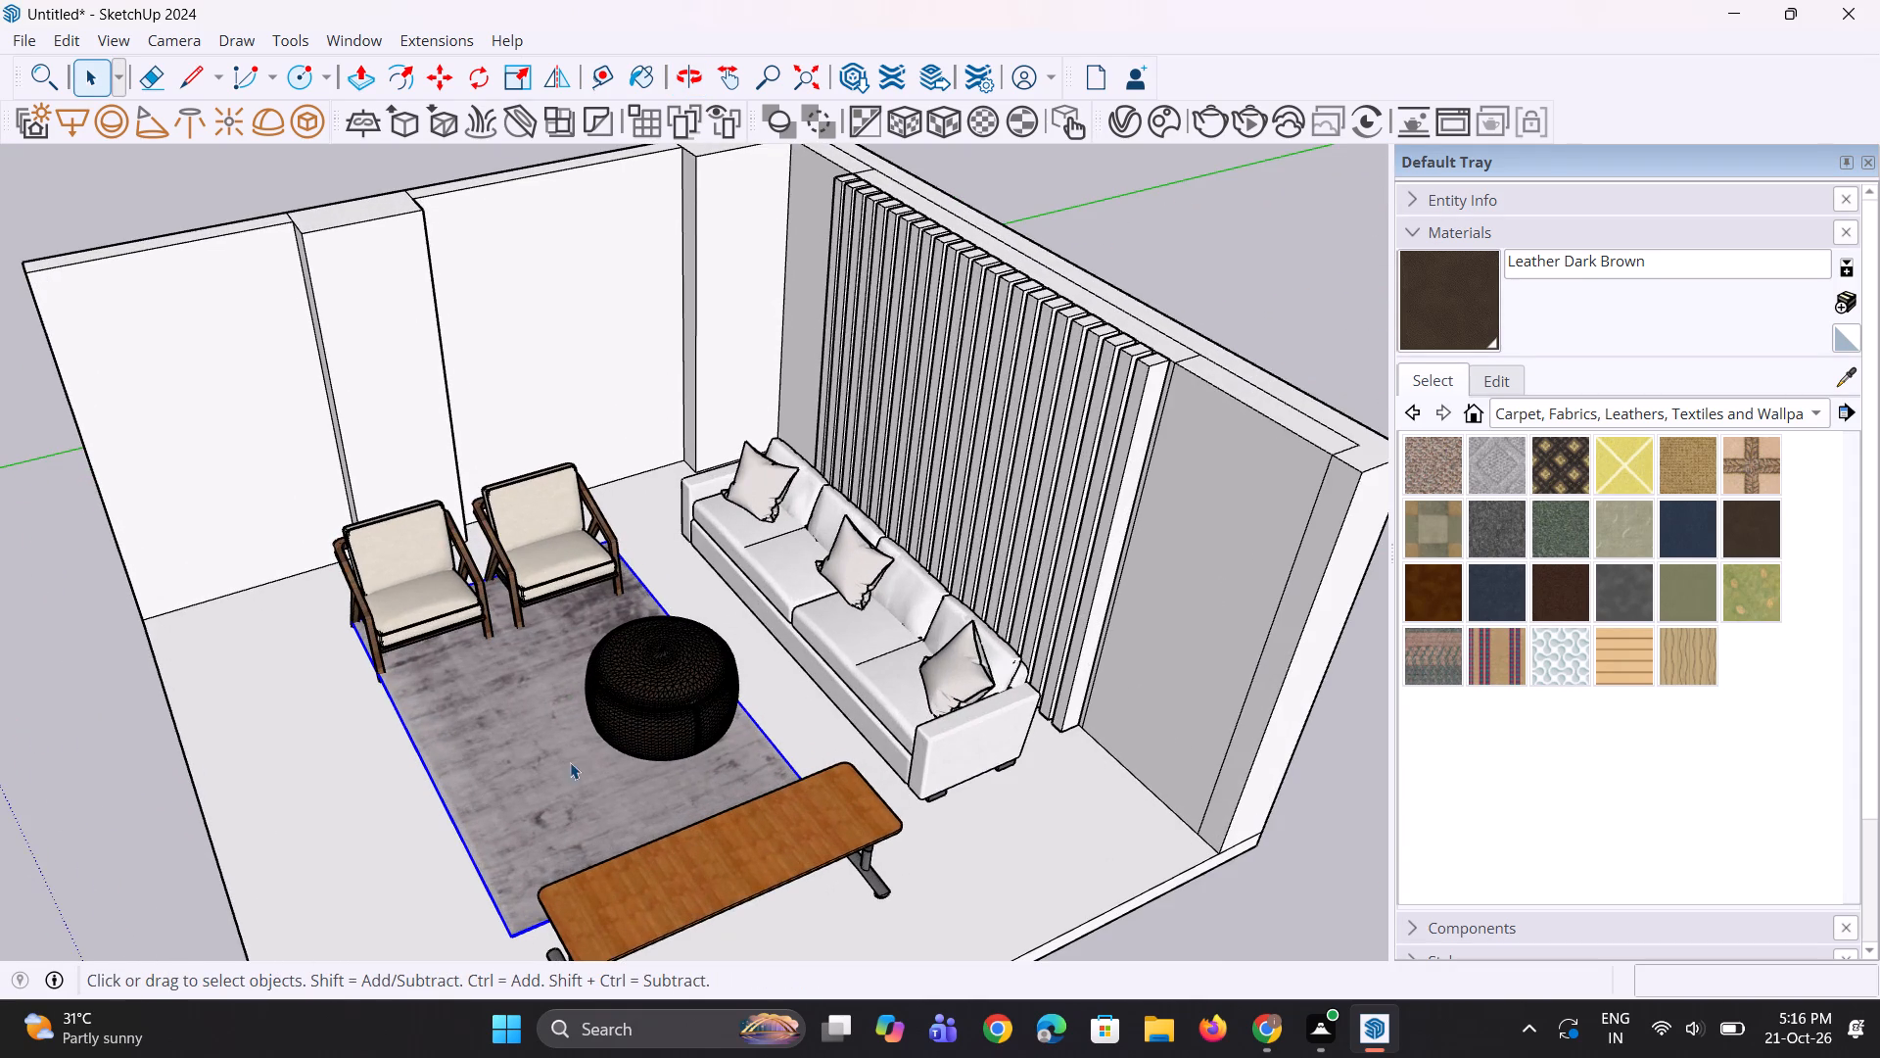
scroll(725, 630, down, 4)
middle_drag(708, 697, 610, 852)
scroll(583, 683, up, 4)
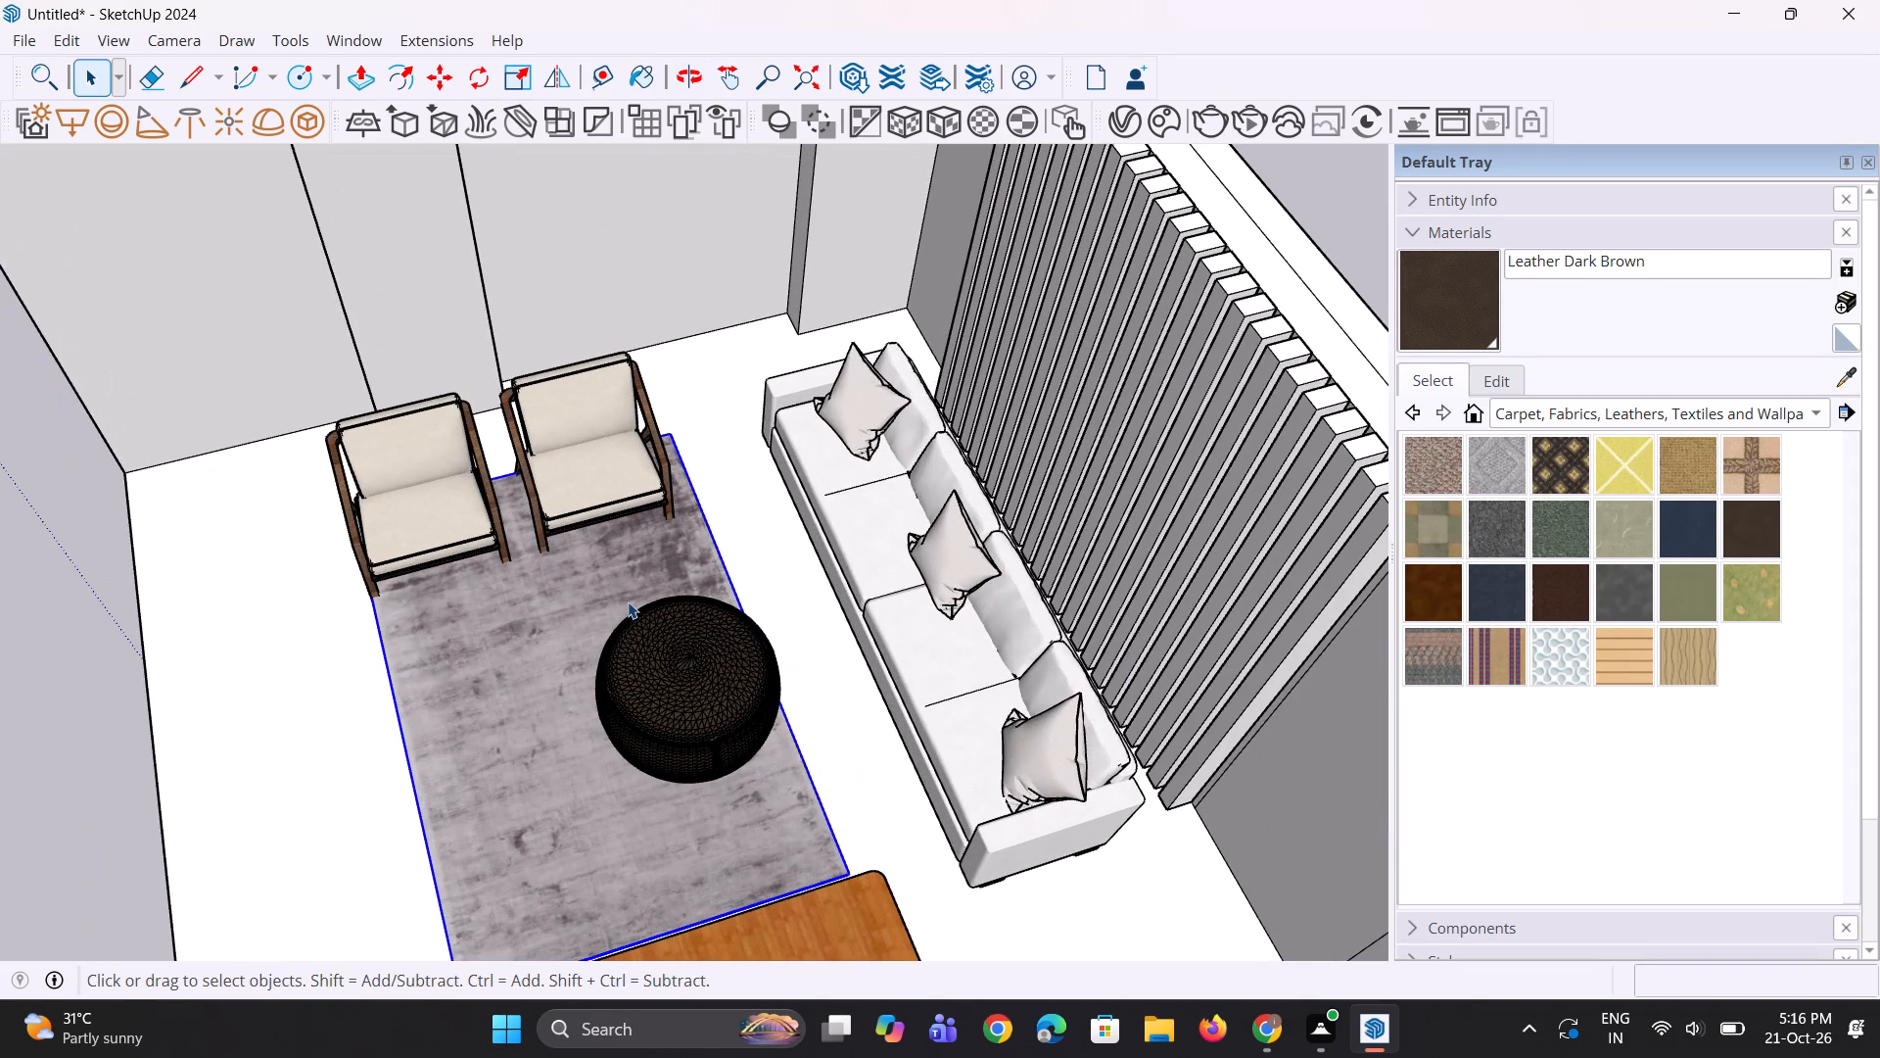
key(s)
scroll(782, 658, up, 6)
middle_drag(727, 664, 410, 691)
scroll(656, 658, up, 16)
middle_drag(679, 575, 608, 478)
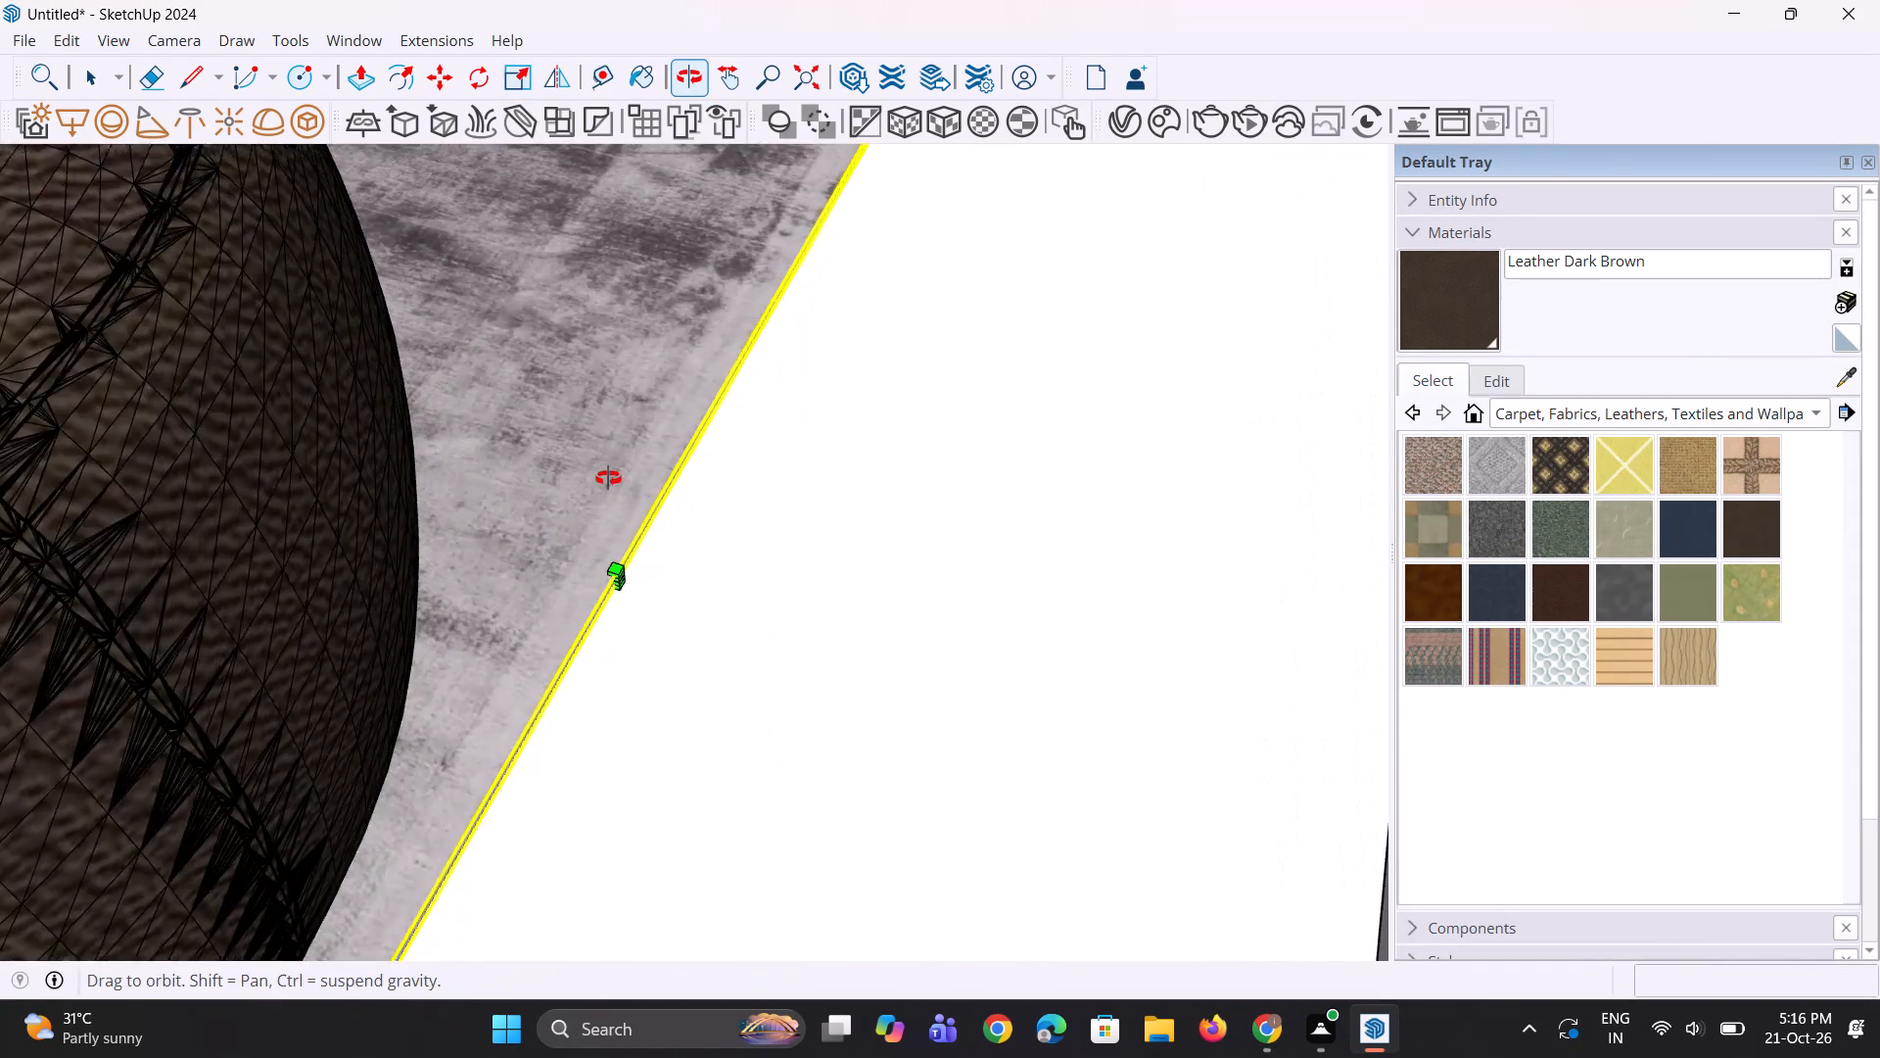
middle_drag(608, 478, 548, 326)
scroll(615, 487, up, 12)
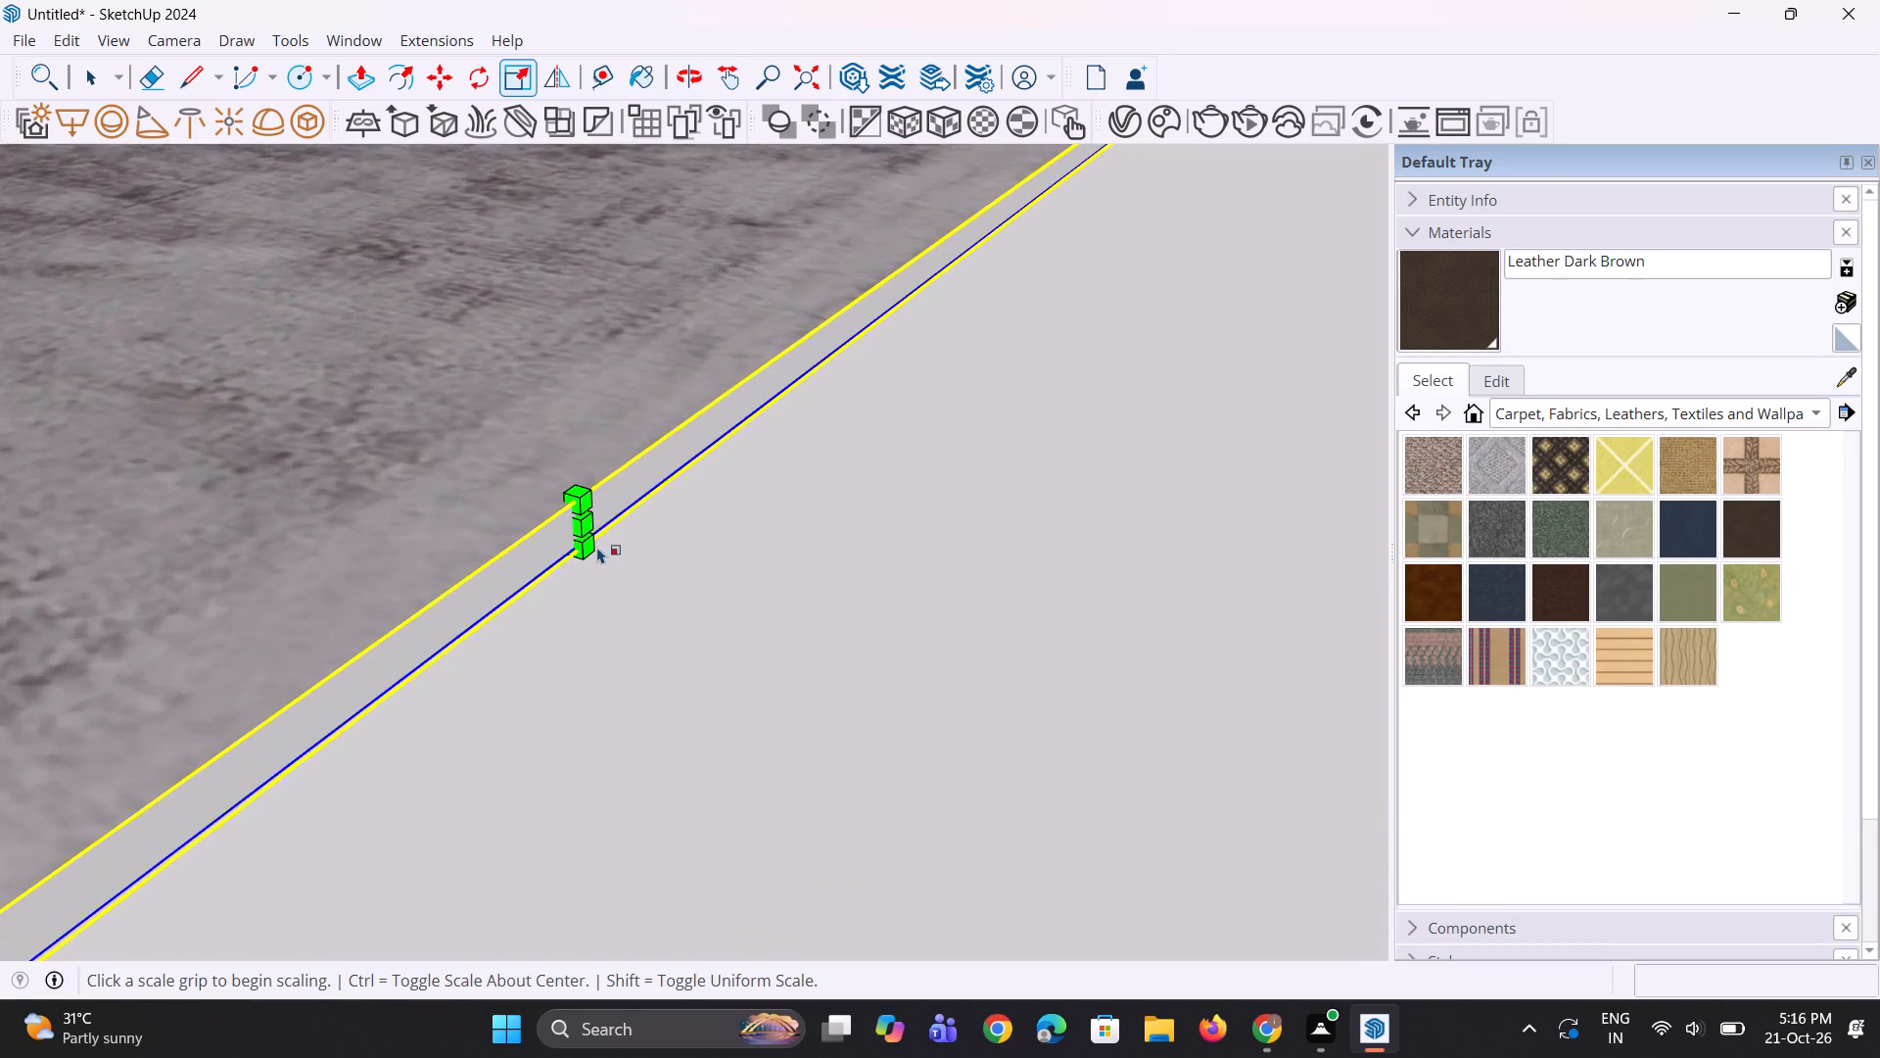
scroll(597, 547, up, 5)
click(578, 517)
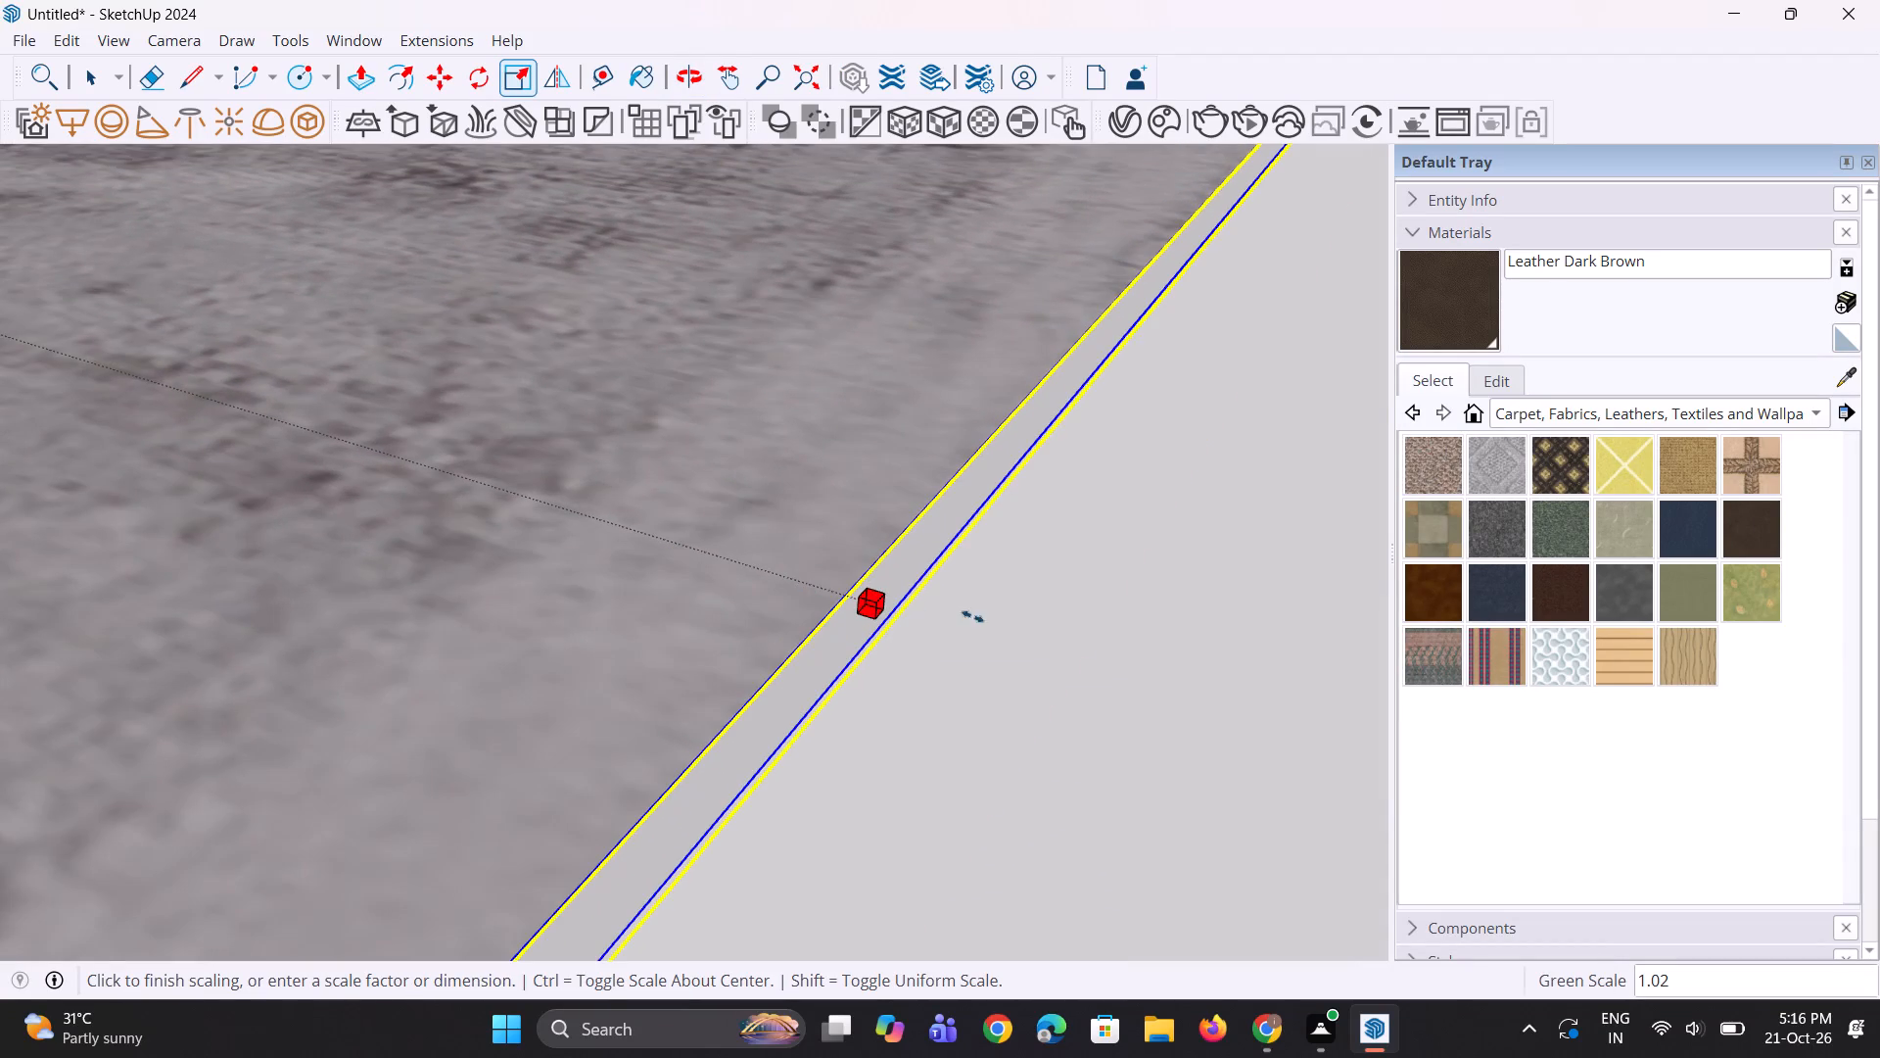
click(1345, 713)
scroll(999, 722, down, 6)
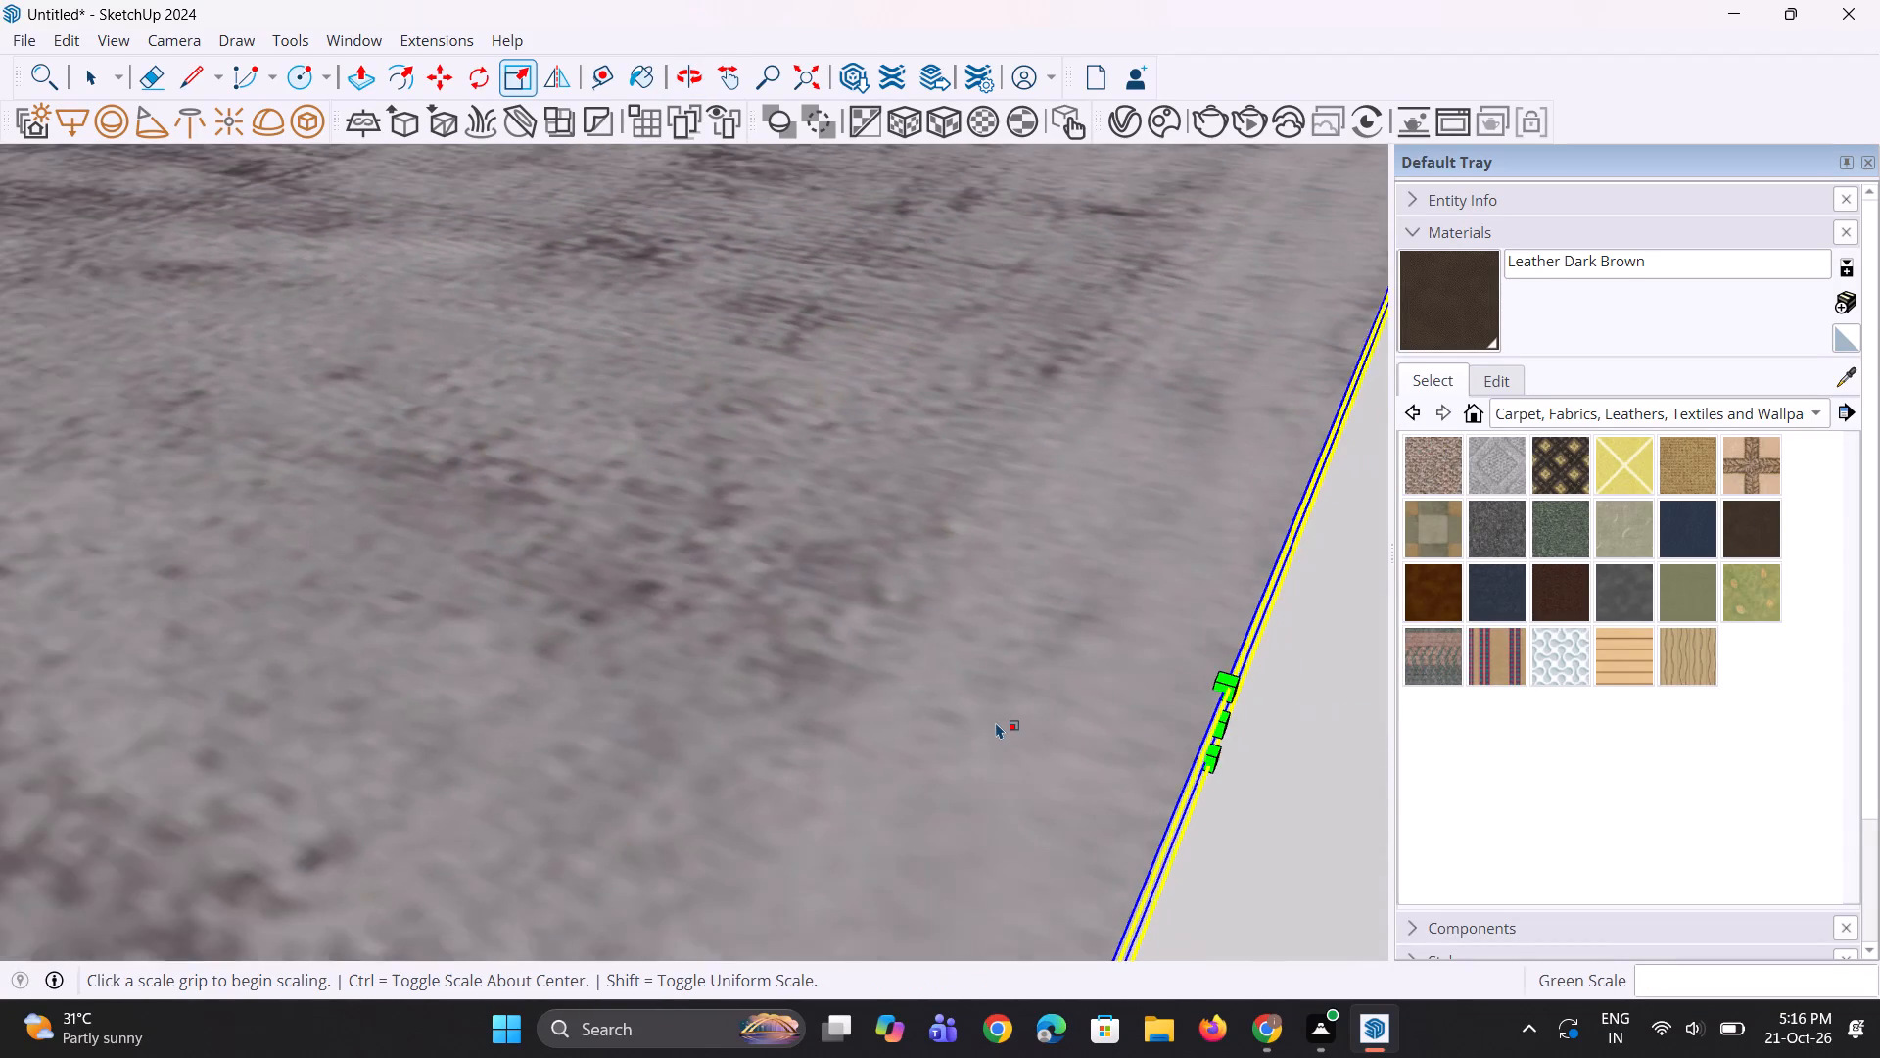
Extend the rug's sofa-side edge further toward the sofa by a green-axis scale factor of about 1.07.
scroll(995, 717, down, 20)
scroll(995, 717, down, 4)
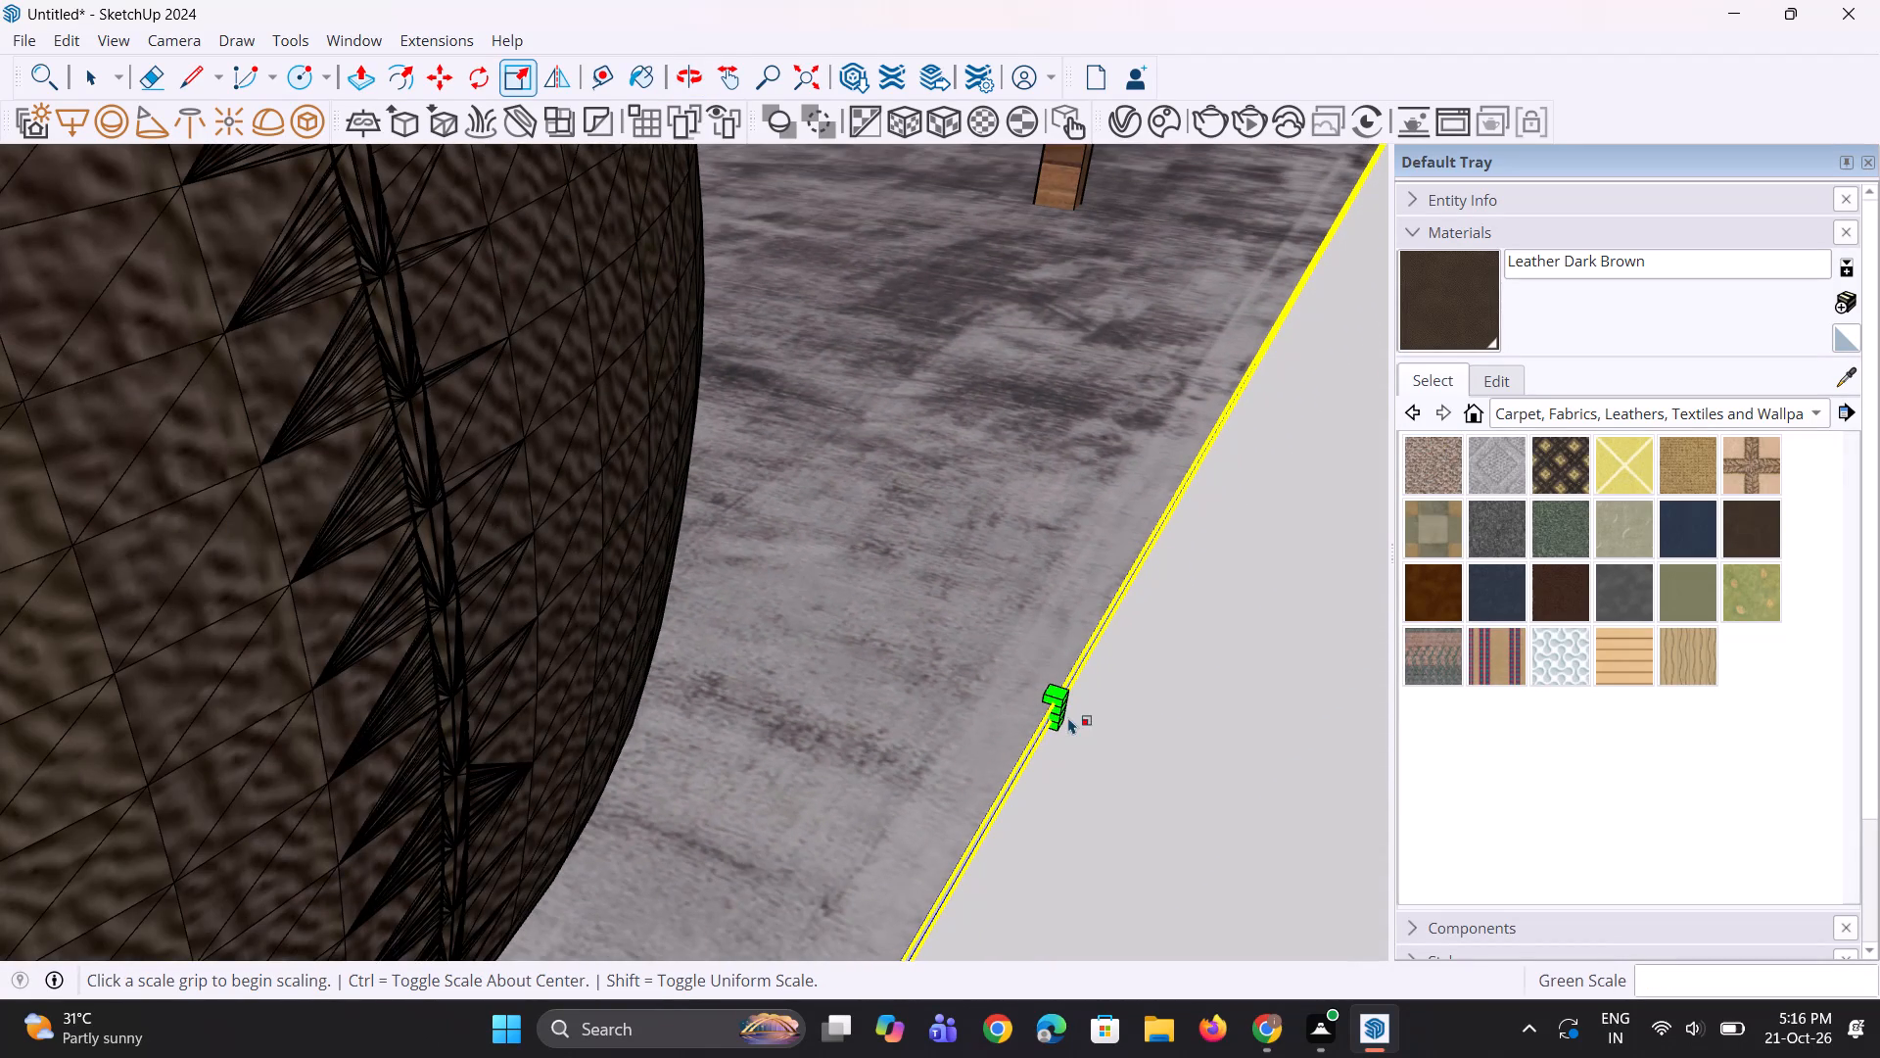
click(1061, 711)
click(1335, 791)
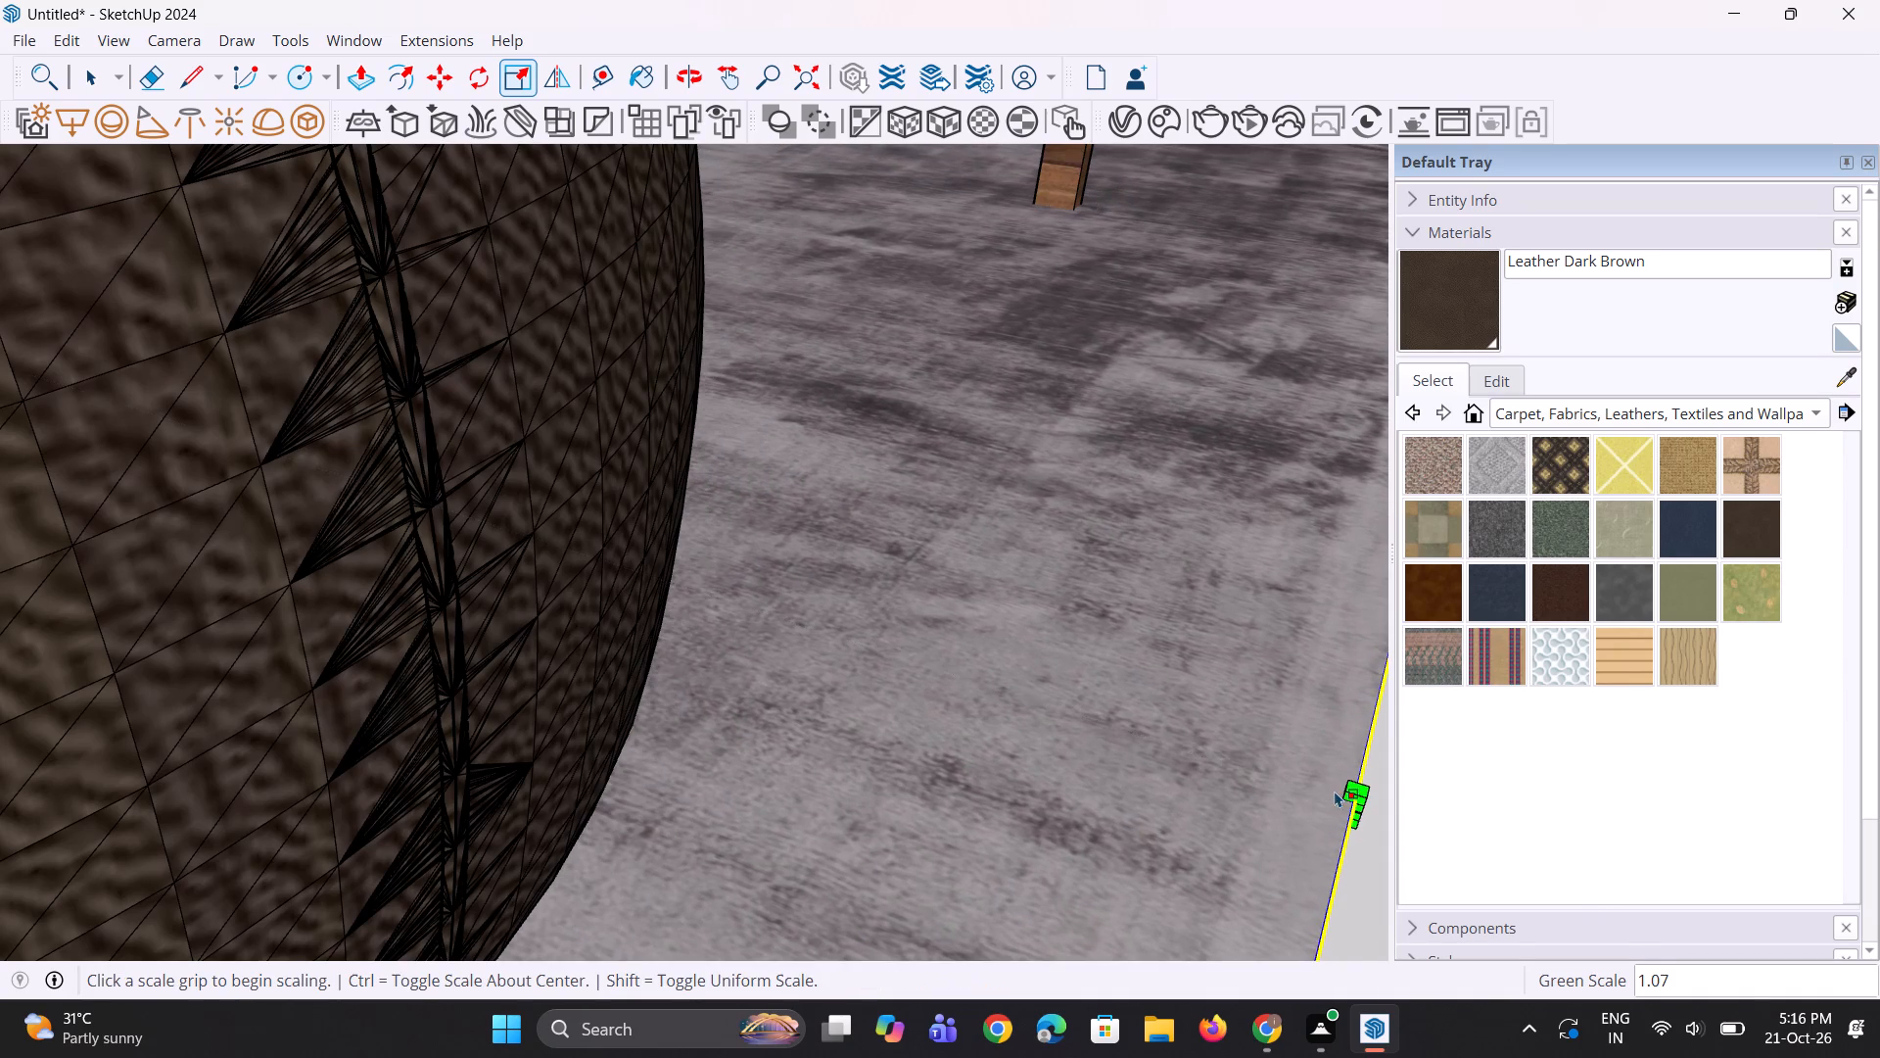
scroll(1048, 725, down, 13)
scroll(1048, 725, down, 10)
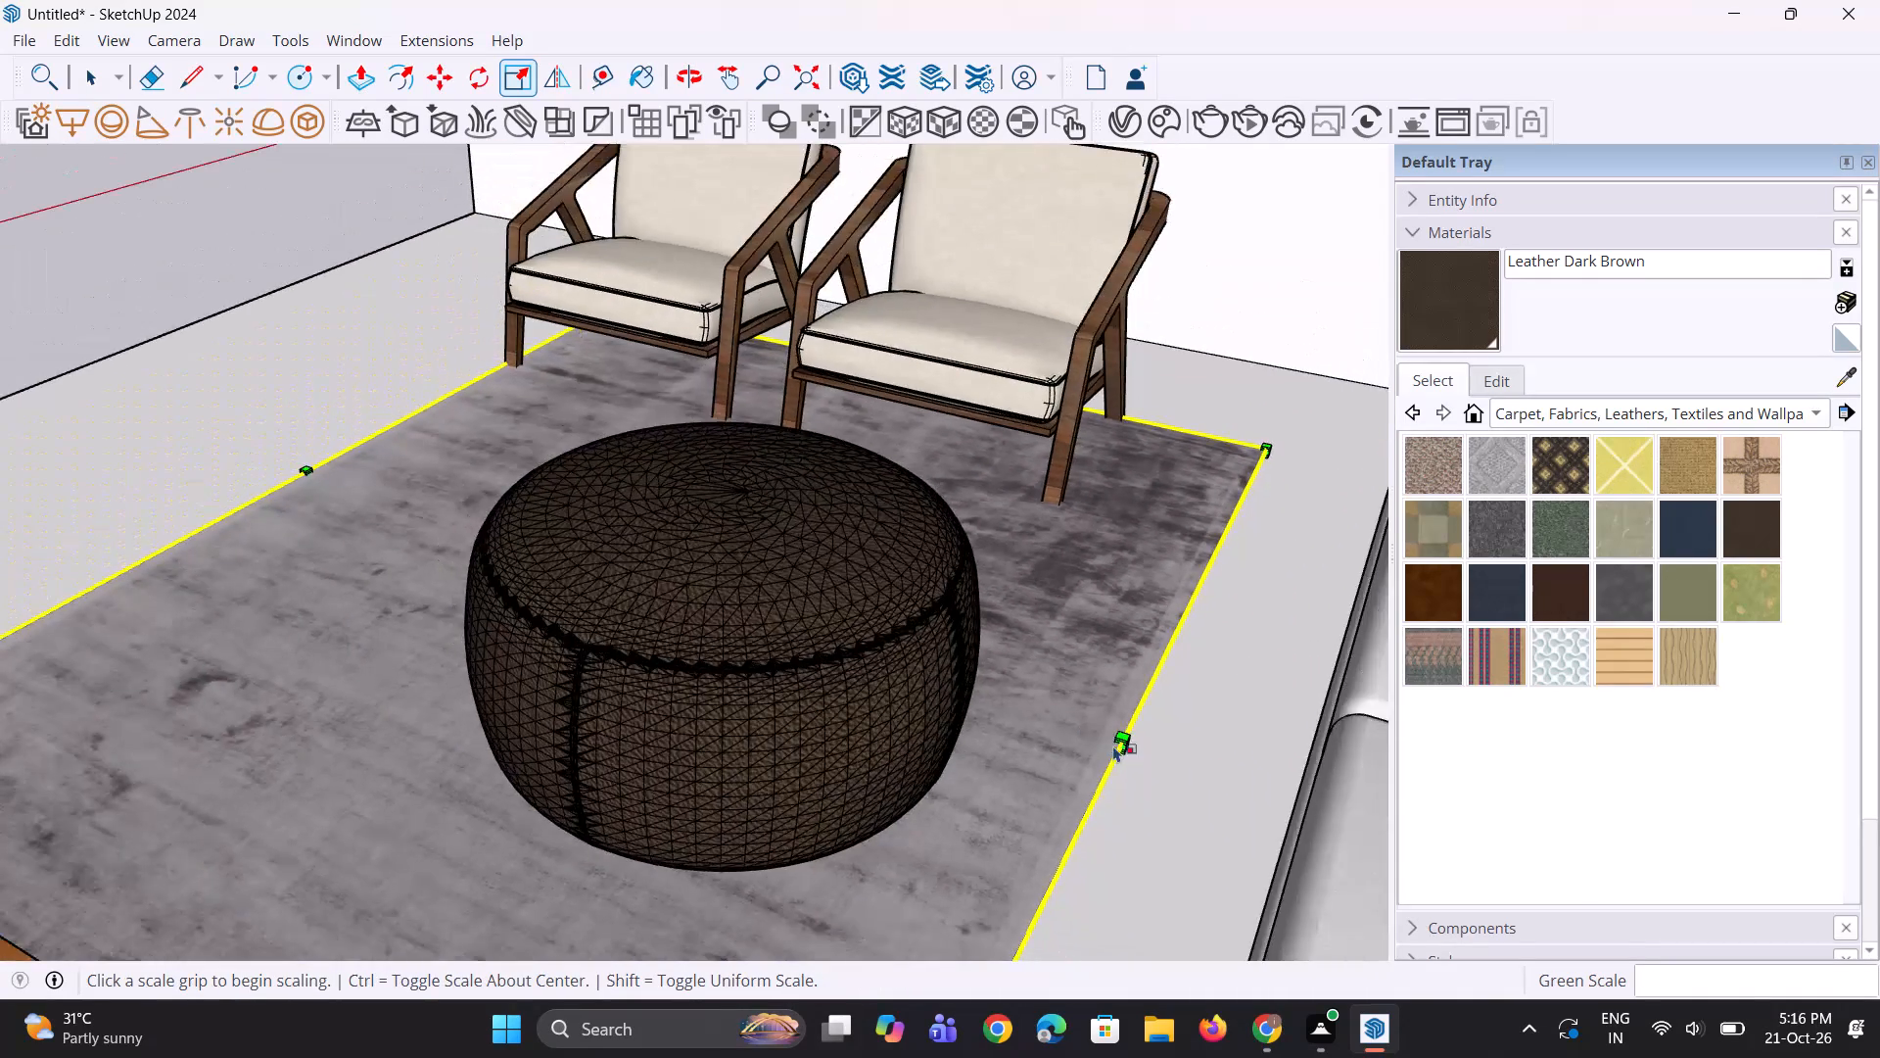
Stretch the rug once more along the green axis so its edge lies close to the sofa front, and deselect it.
scroll(1141, 755, up, 9)
click(1104, 731)
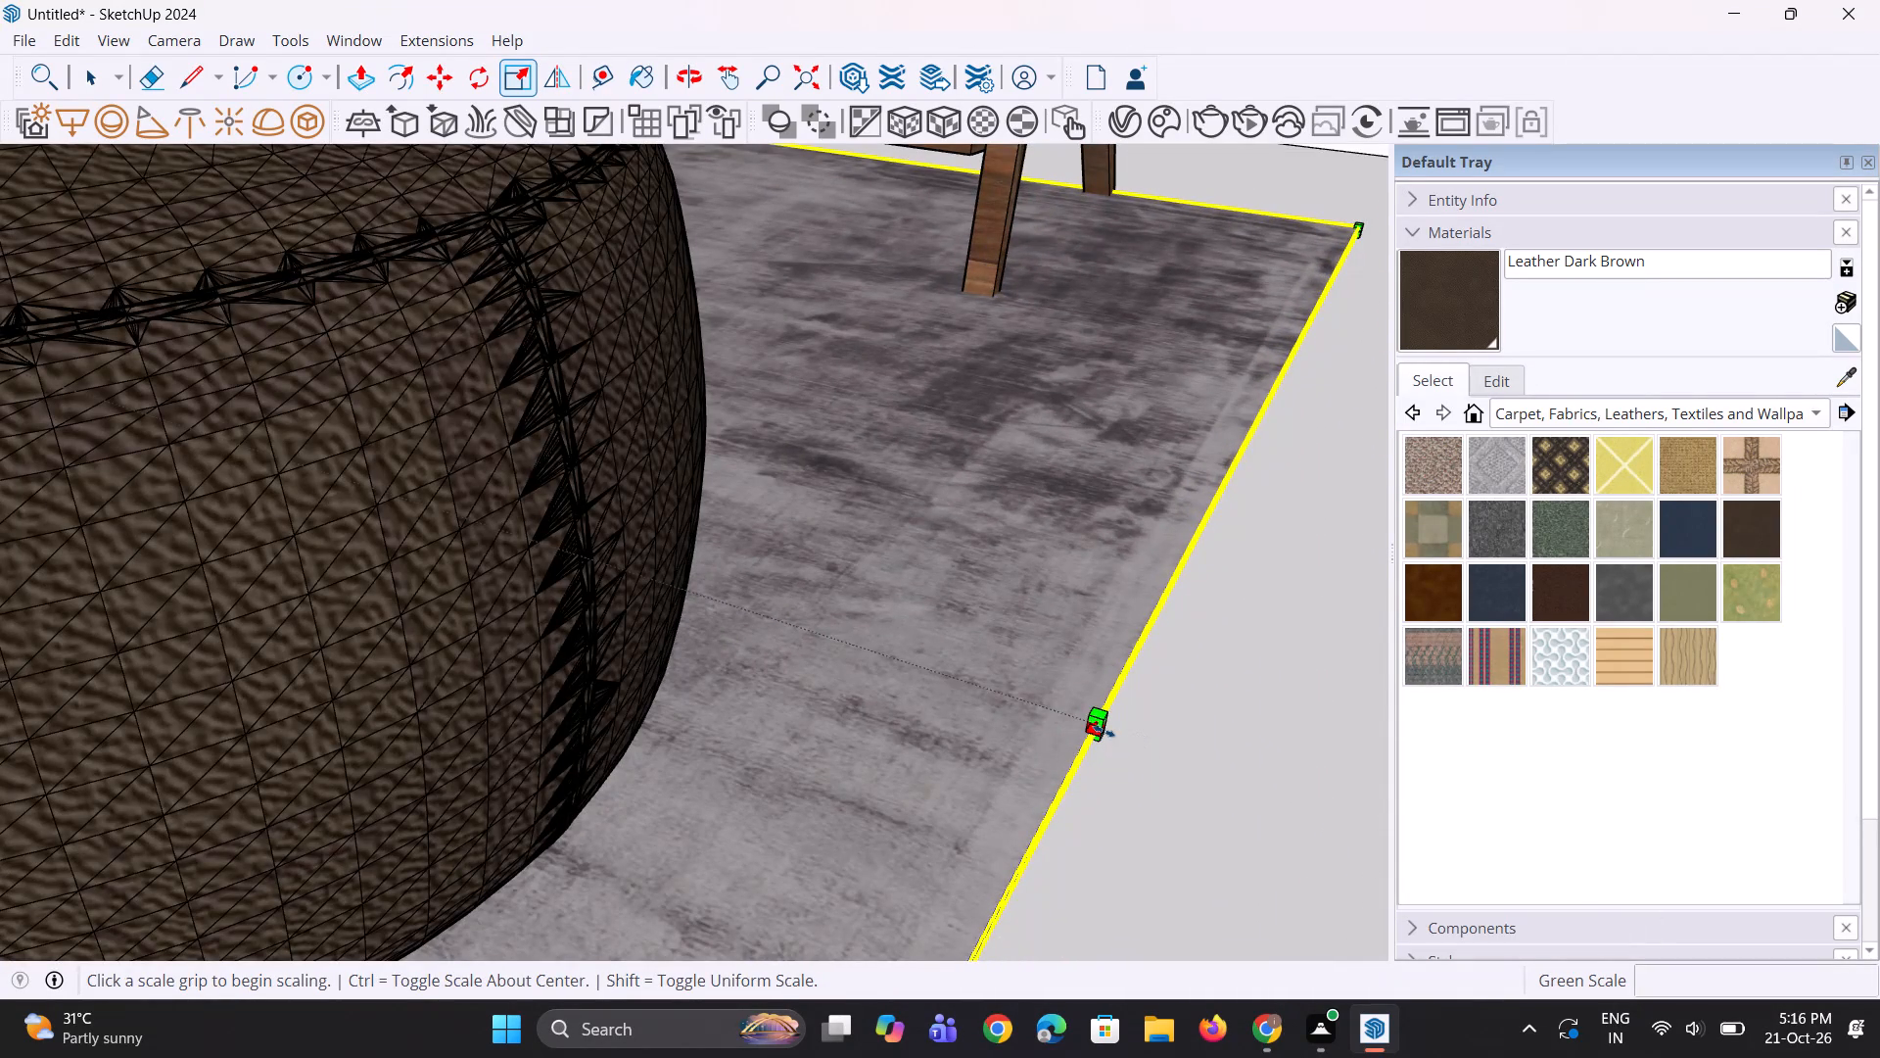
click(1381, 811)
scroll(1197, 782, down, 2)
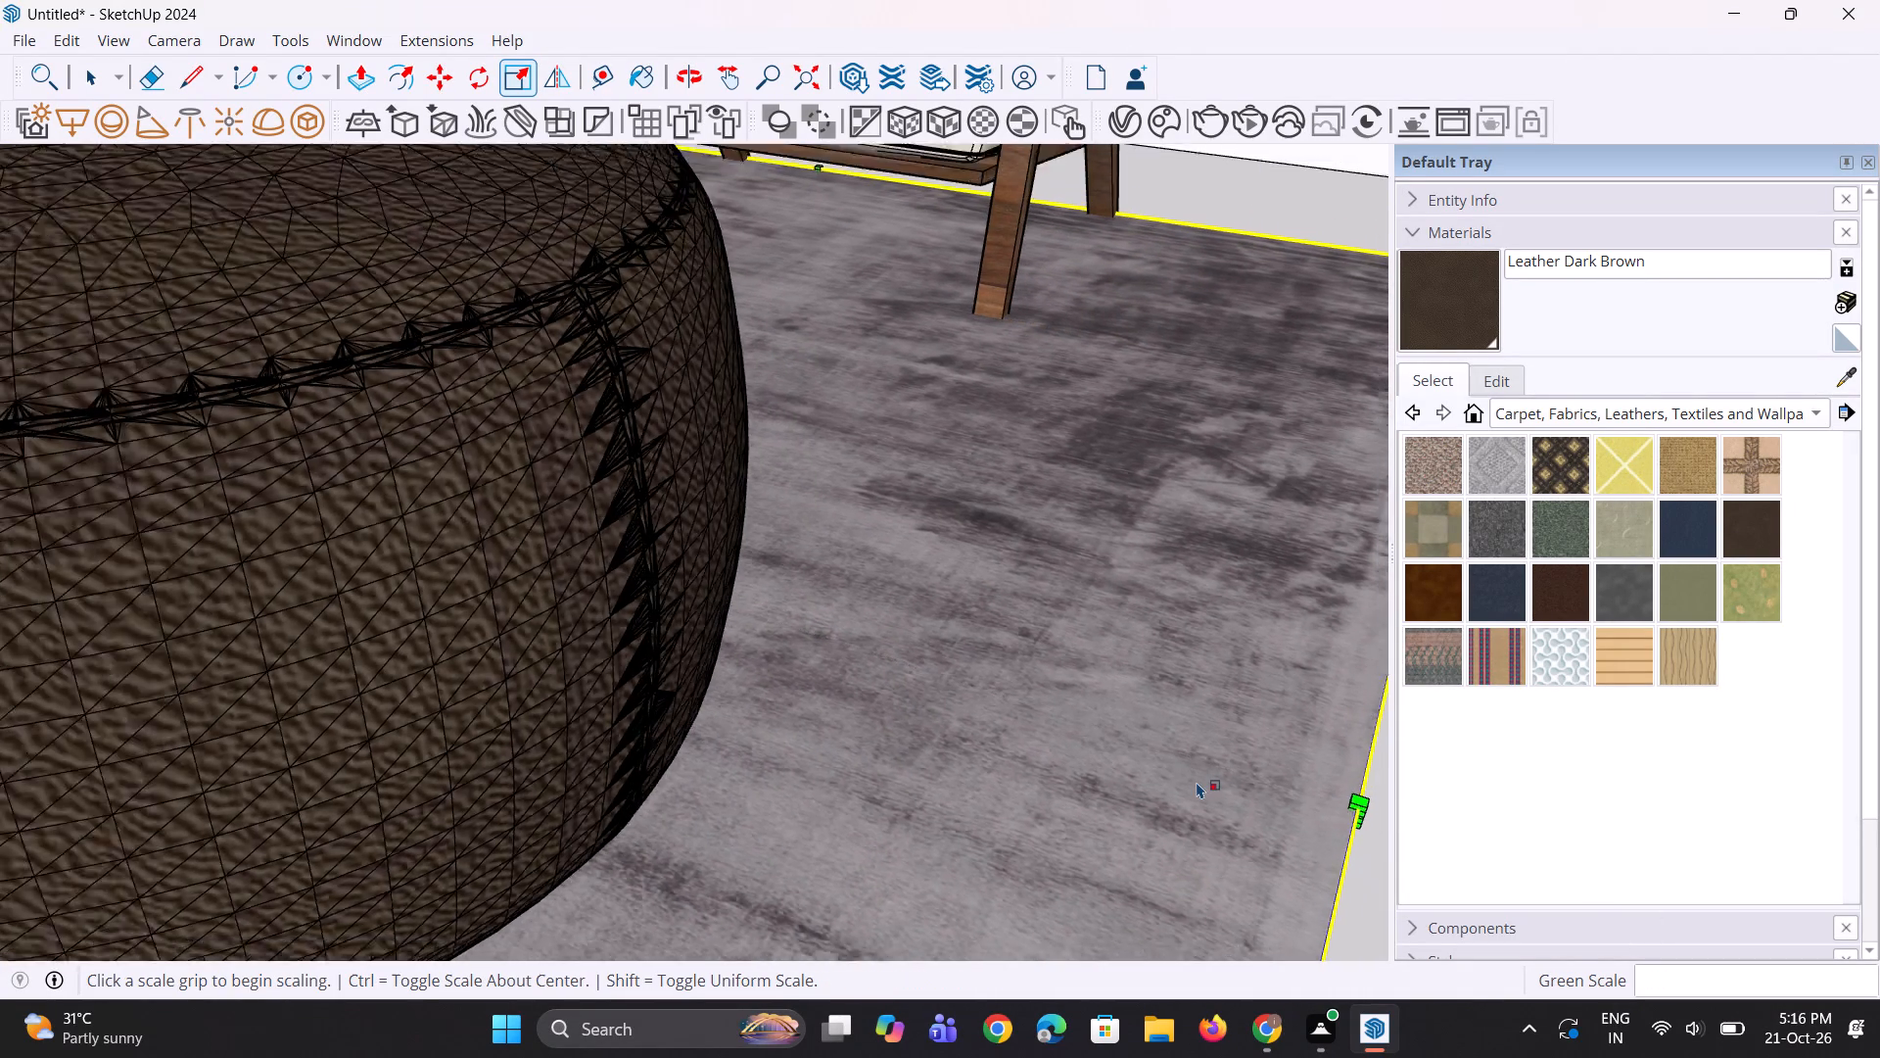
scroll(1197, 782, down, 17)
scroll(1196, 764, down, 6)
scroll(1212, 794, up, 5)
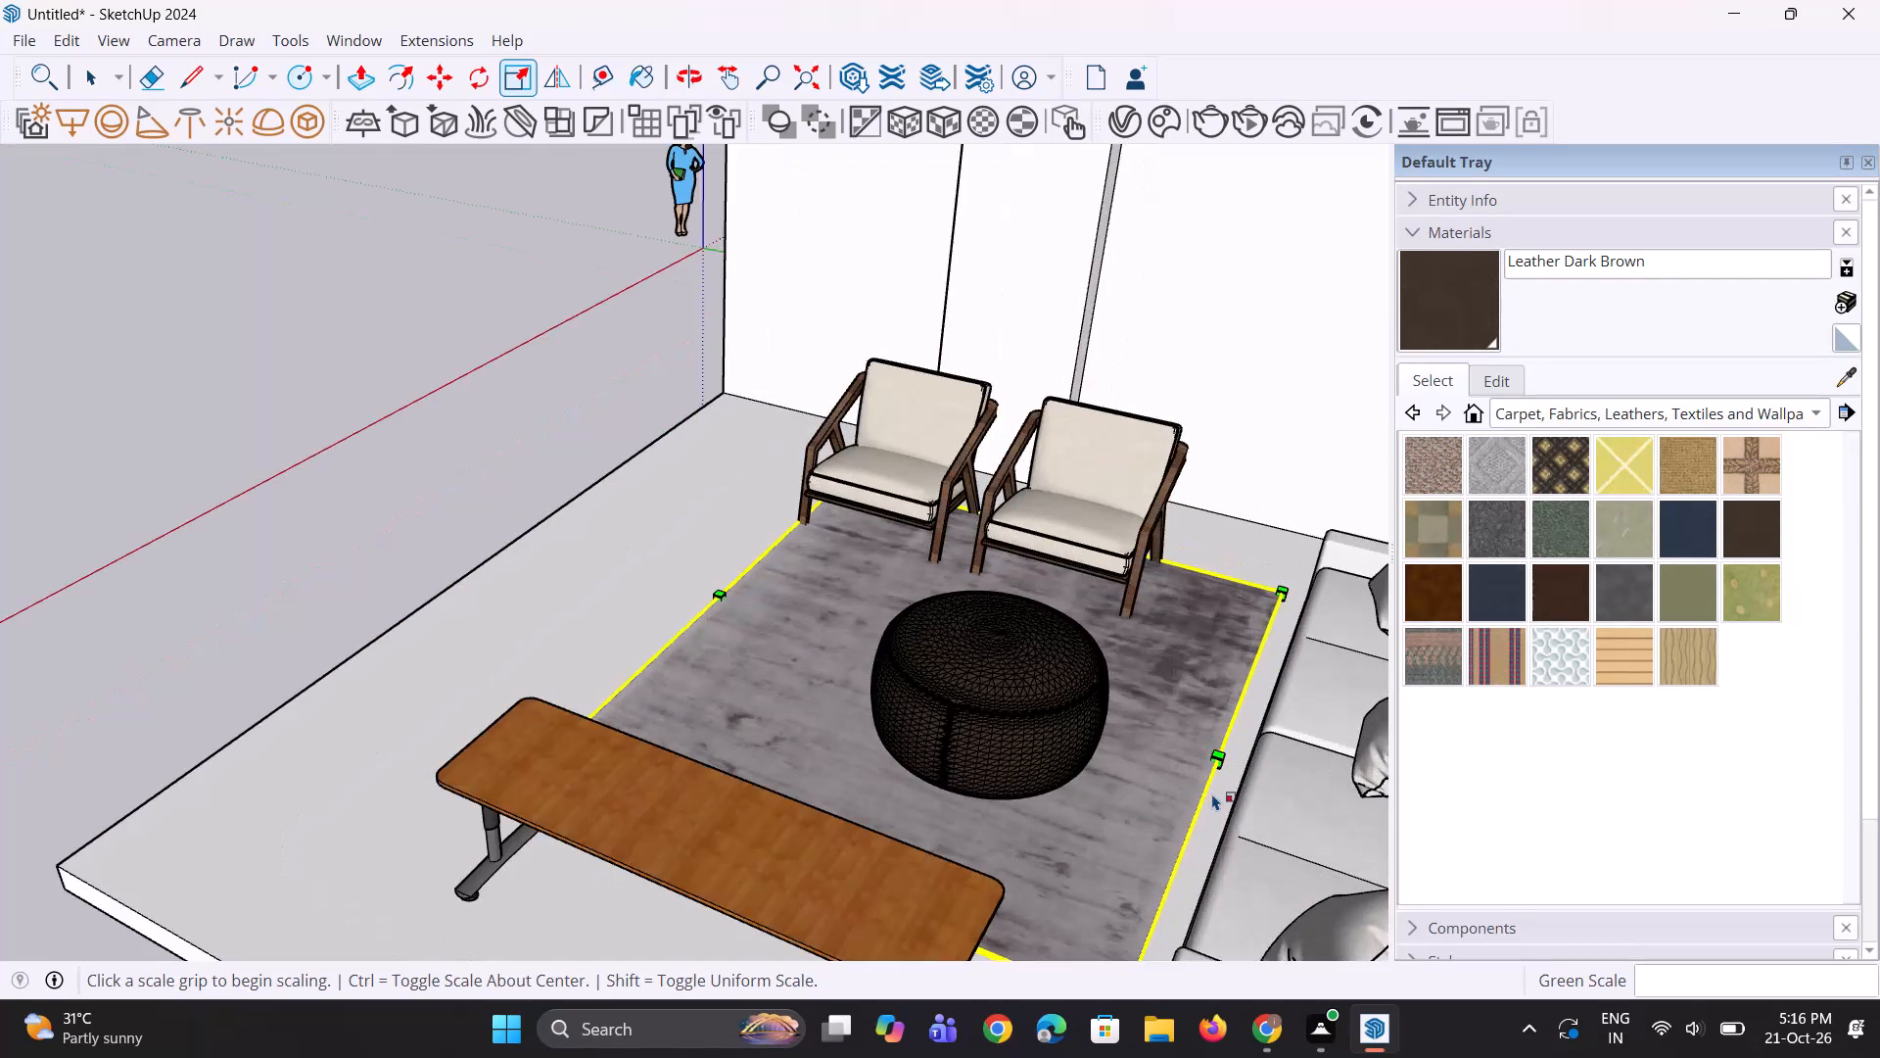
scroll(1212, 792, down, 6)
key(space)
key(space)
click(424, 593)
Stretch the rug slightly along the green axis from its edge opposite the sofa, toward the hall's open front.
middle_drag(563, 737, 1116, 823)
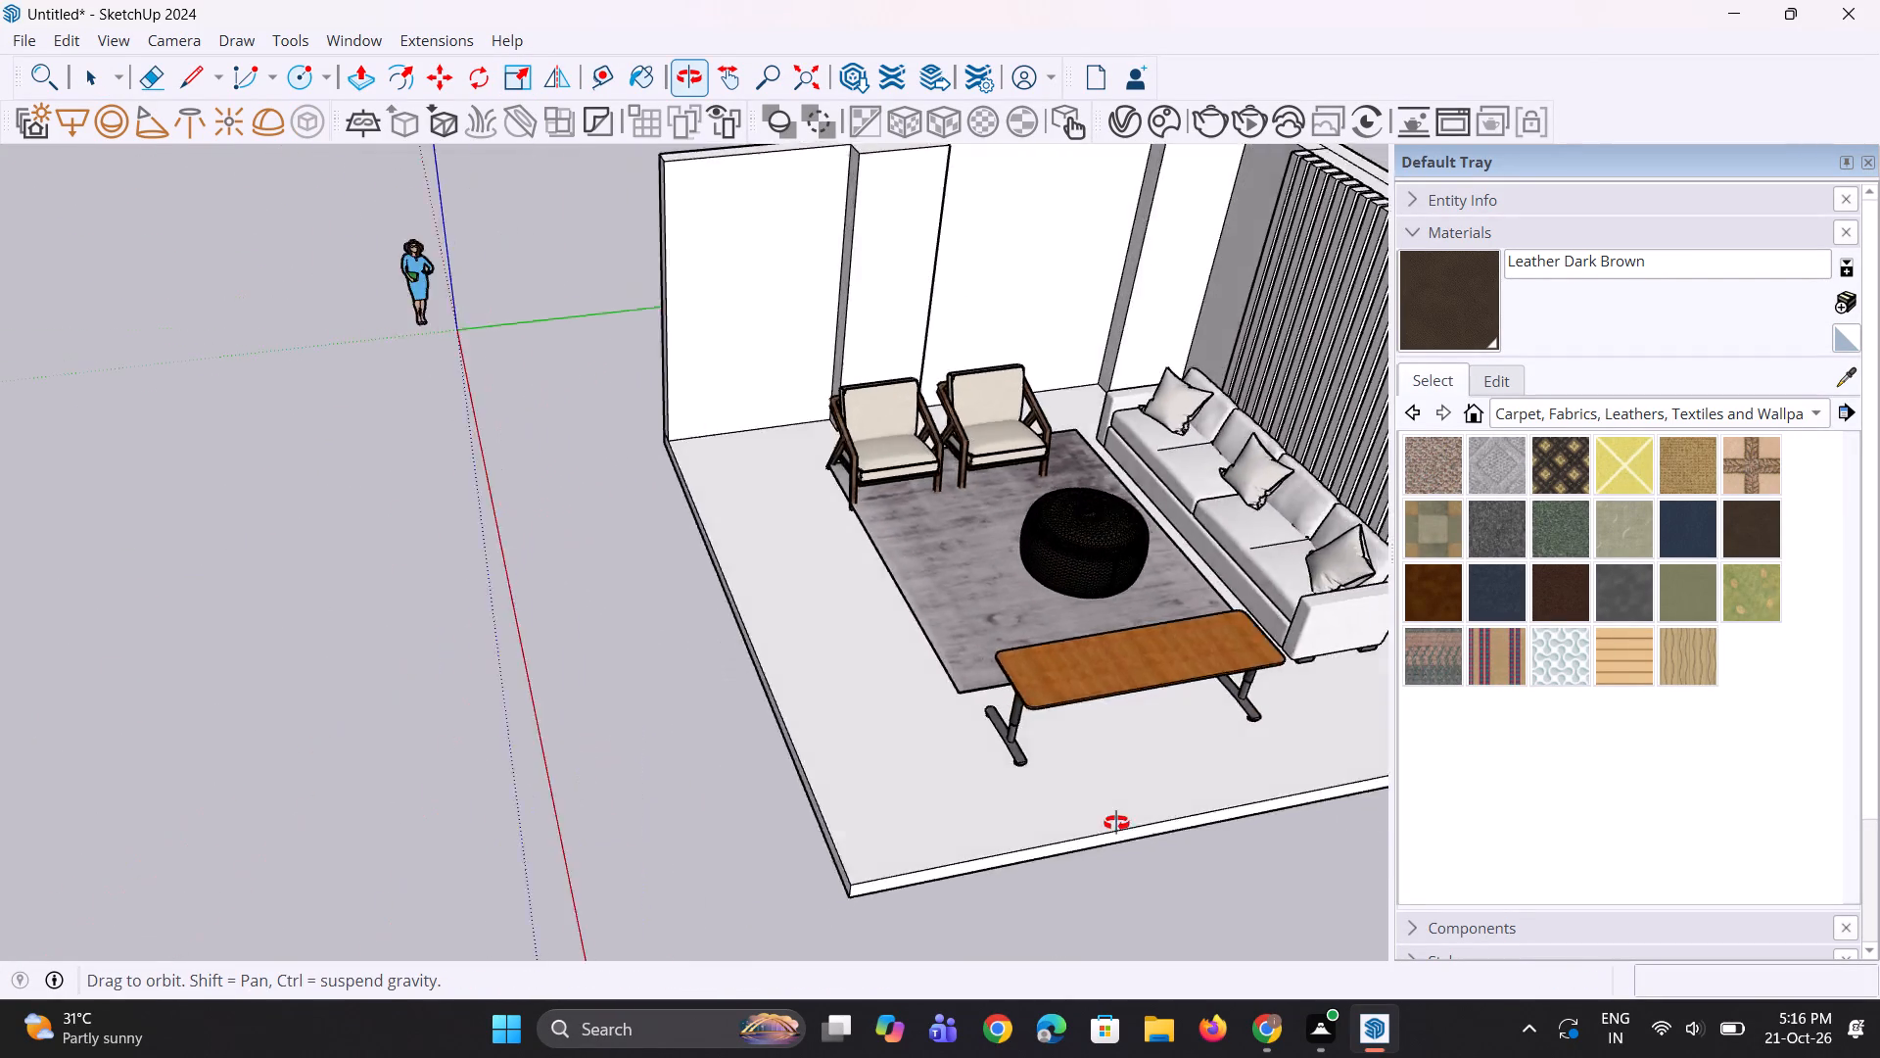
middle_drag(1116, 823, 1154, 816)
scroll(928, 578, up, 3)
click(931, 549)
middle_drag(968, 643, 1208, 444)
scroll(972, 643, up, 1)
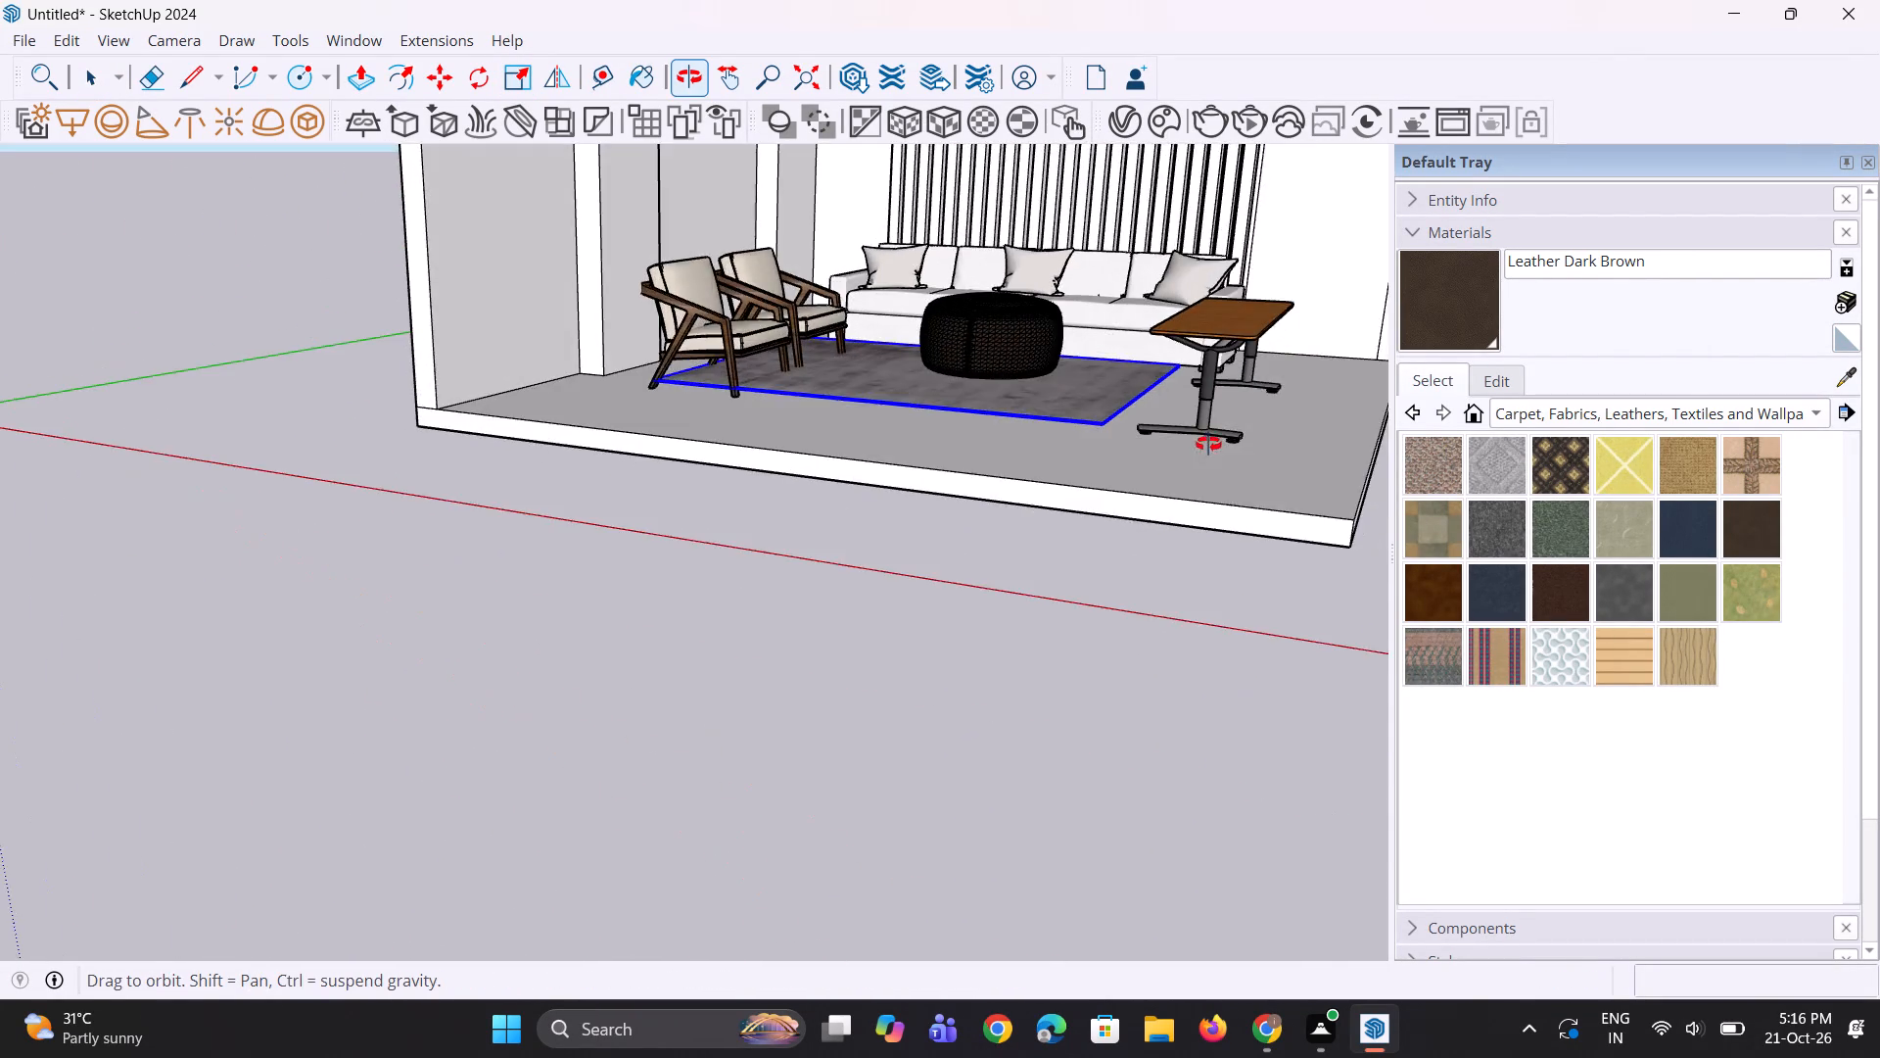
middle_drag(1208, 444, 1282, 665)
scroll(1045, 519, up, 3)
key(s)
scroll(957, 493, up, 8)
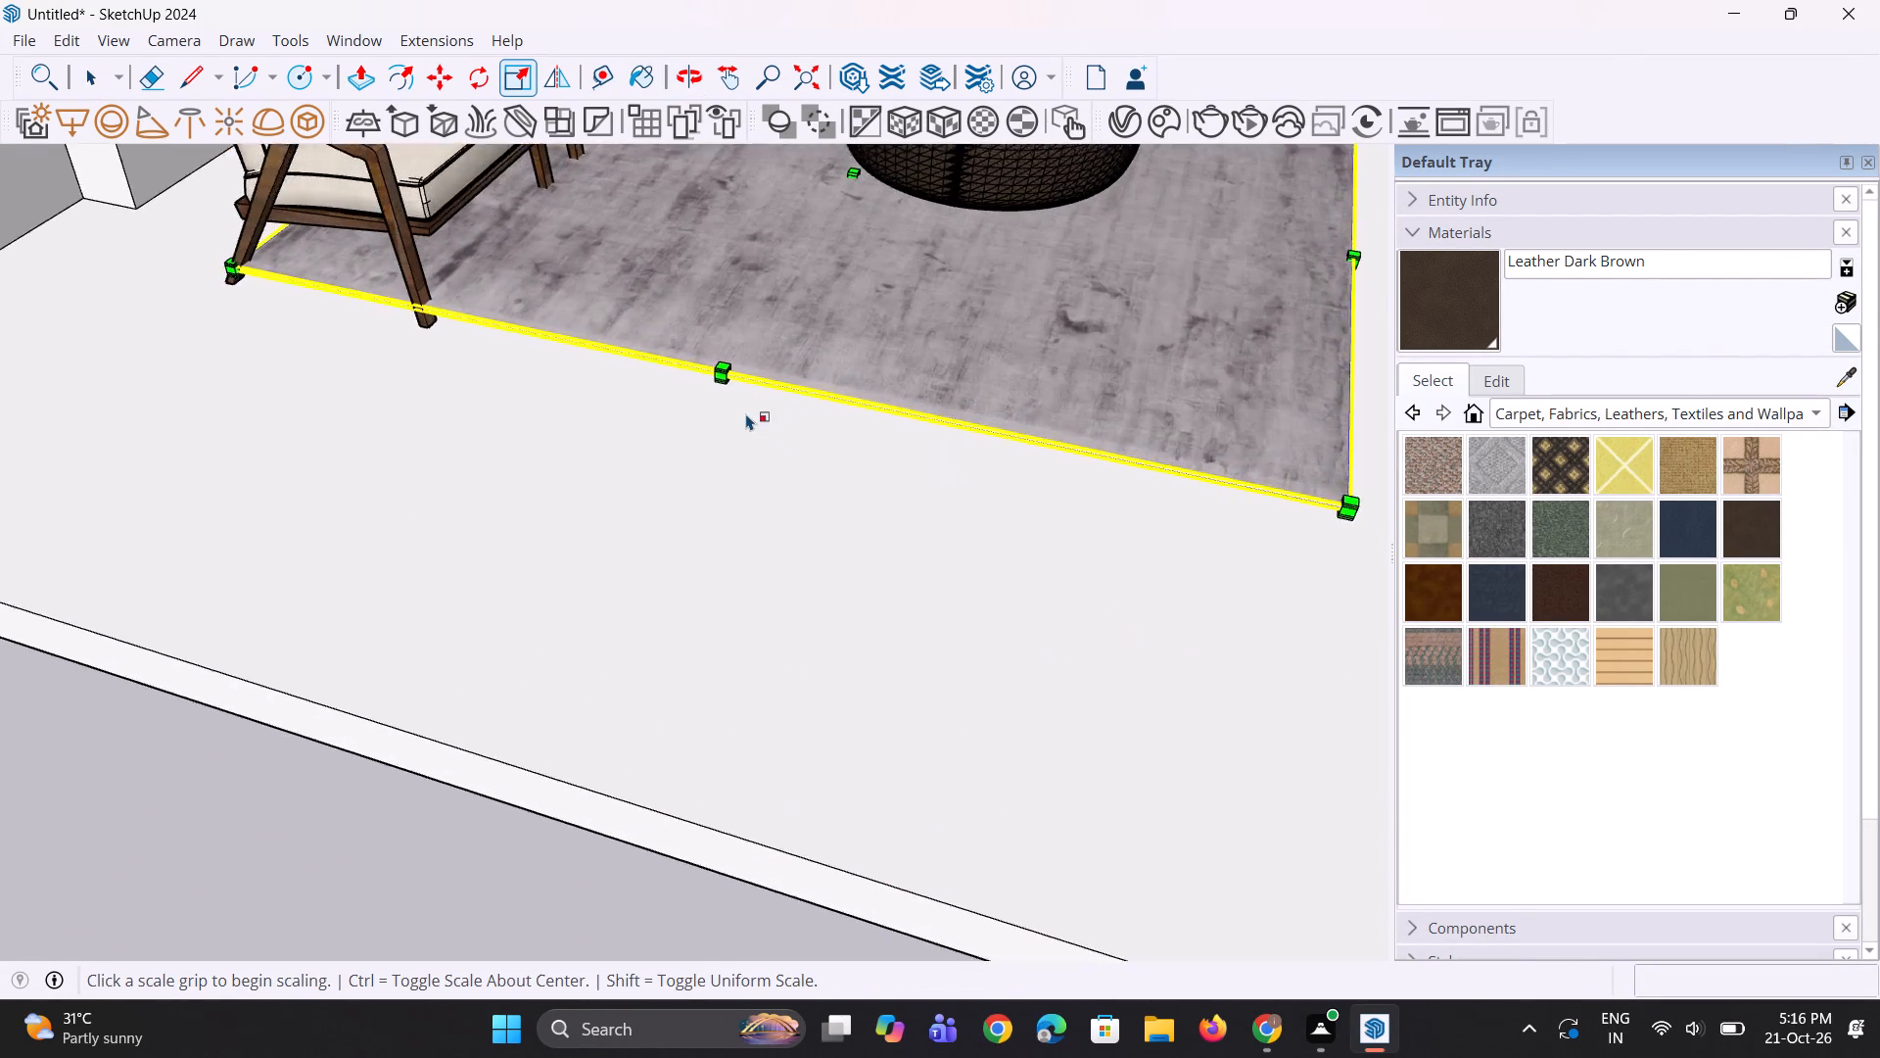
scroll(746, 413, up, 20)
scroll(746, 413, up, 5)
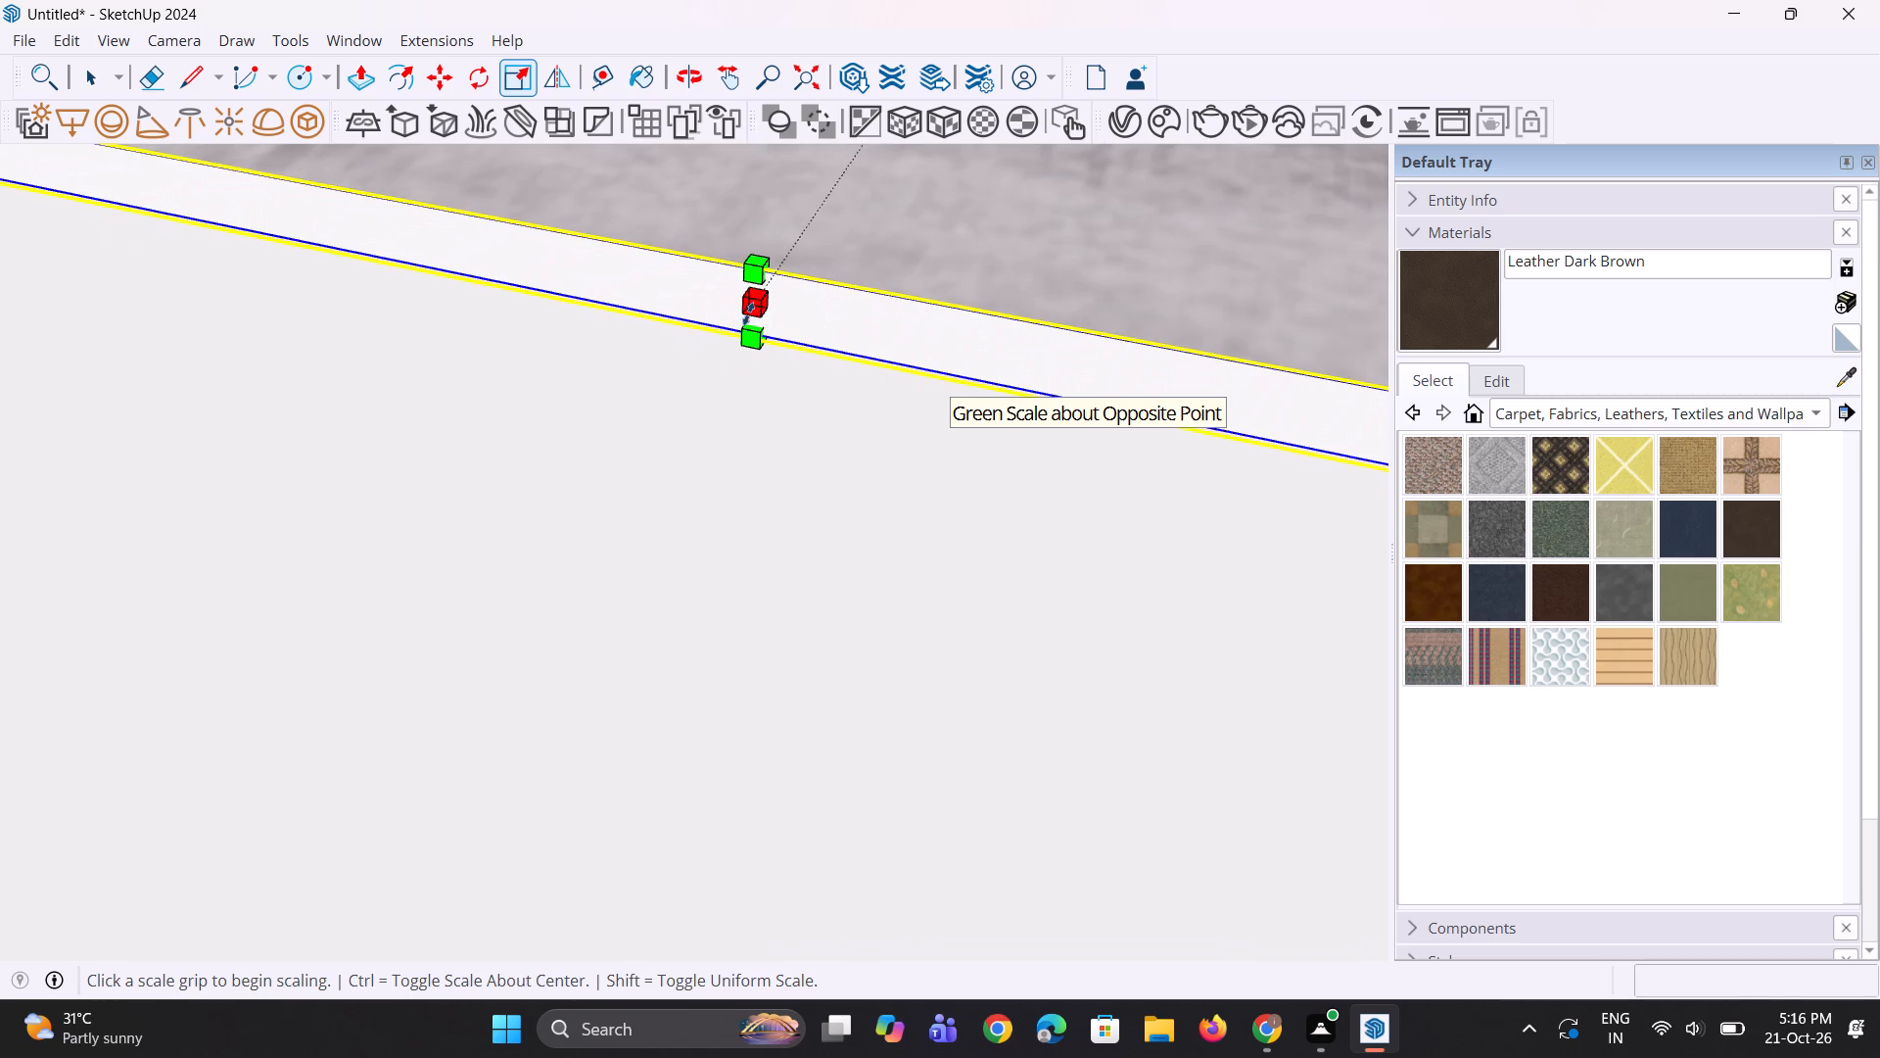
click(748, 313)
click(756, 306)
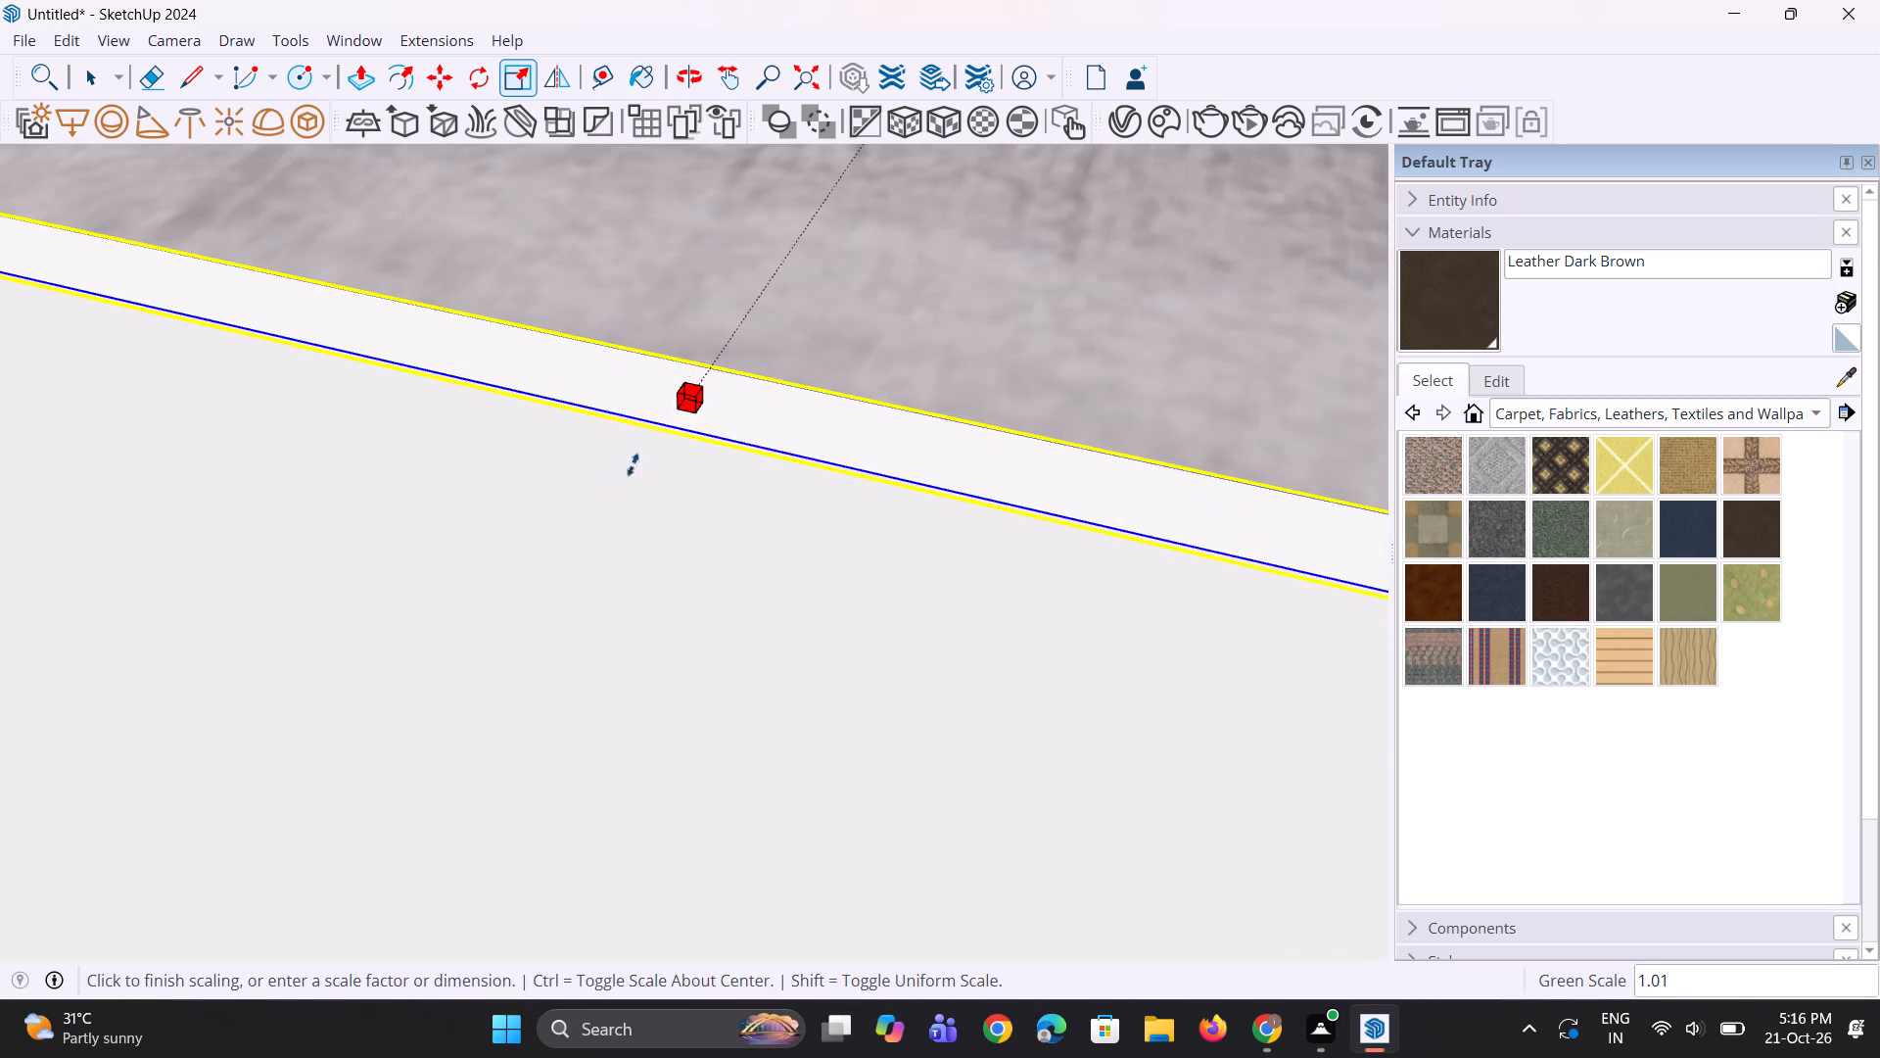
click(410, 764)
scroll(670, 695, down, 3)
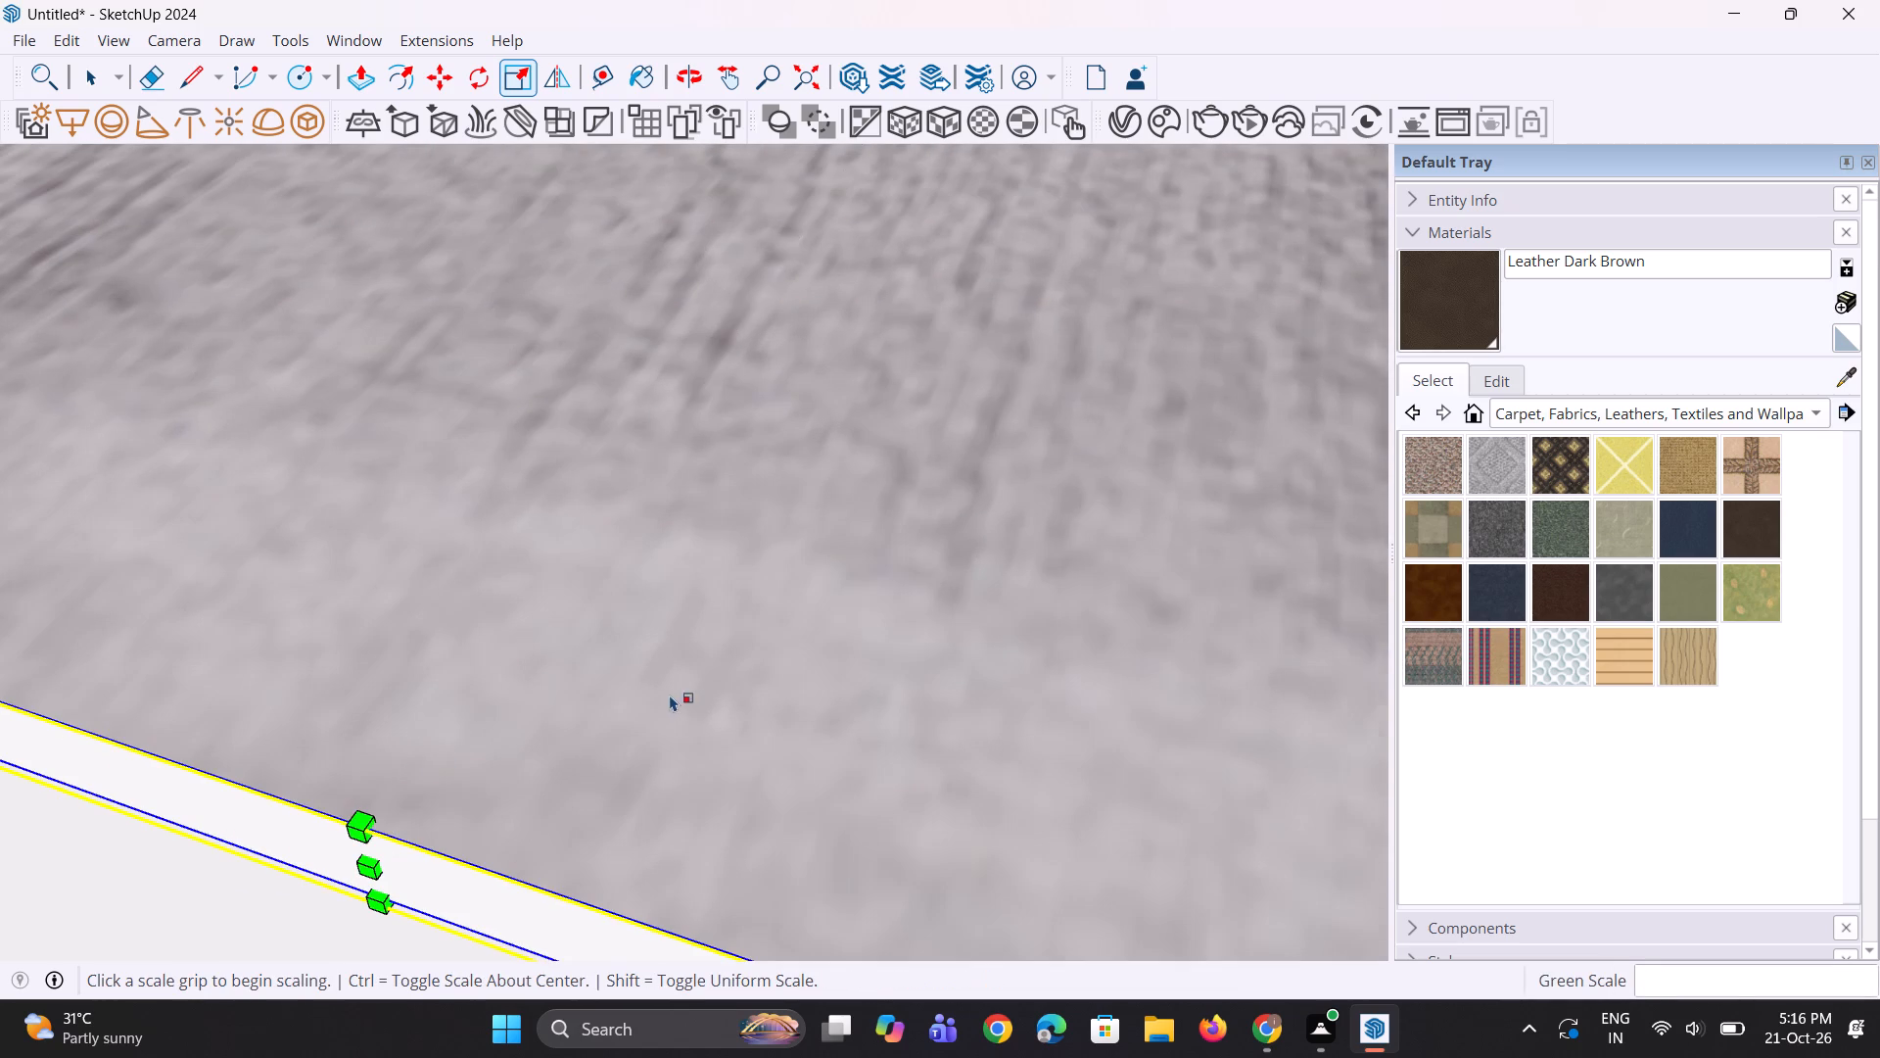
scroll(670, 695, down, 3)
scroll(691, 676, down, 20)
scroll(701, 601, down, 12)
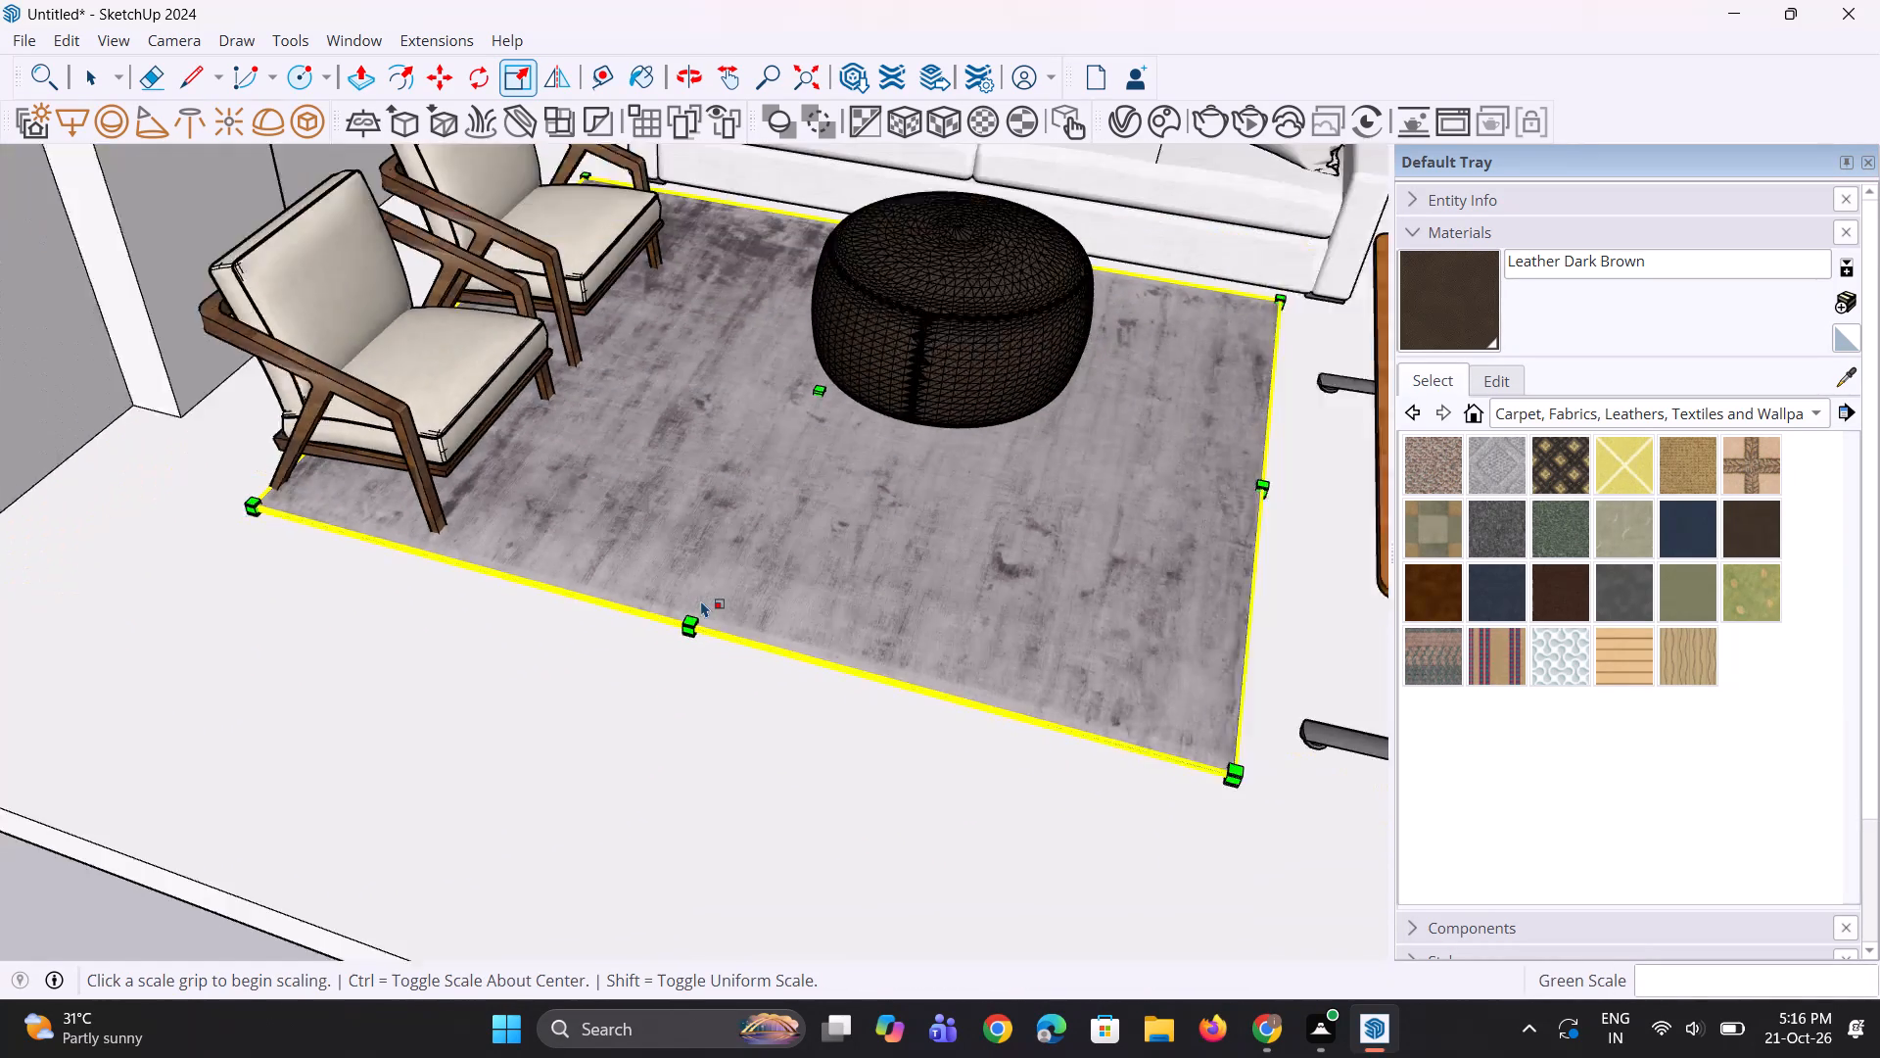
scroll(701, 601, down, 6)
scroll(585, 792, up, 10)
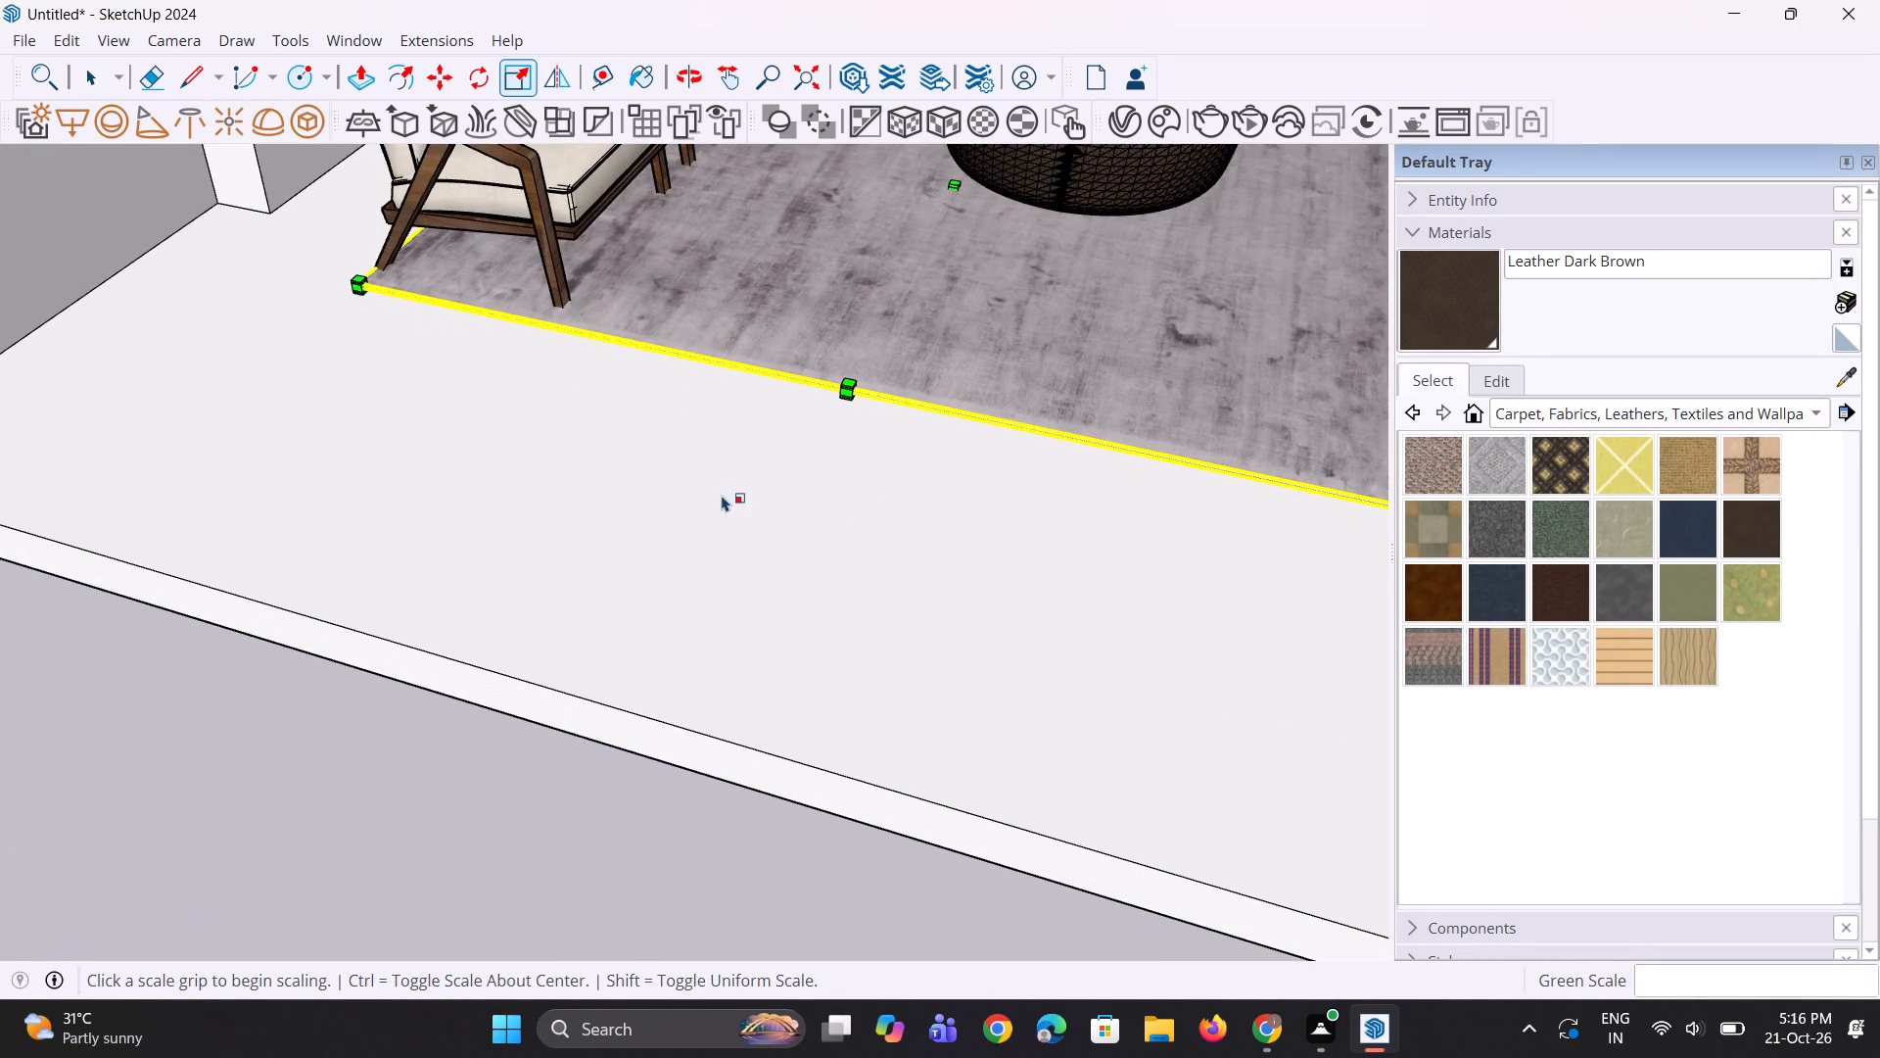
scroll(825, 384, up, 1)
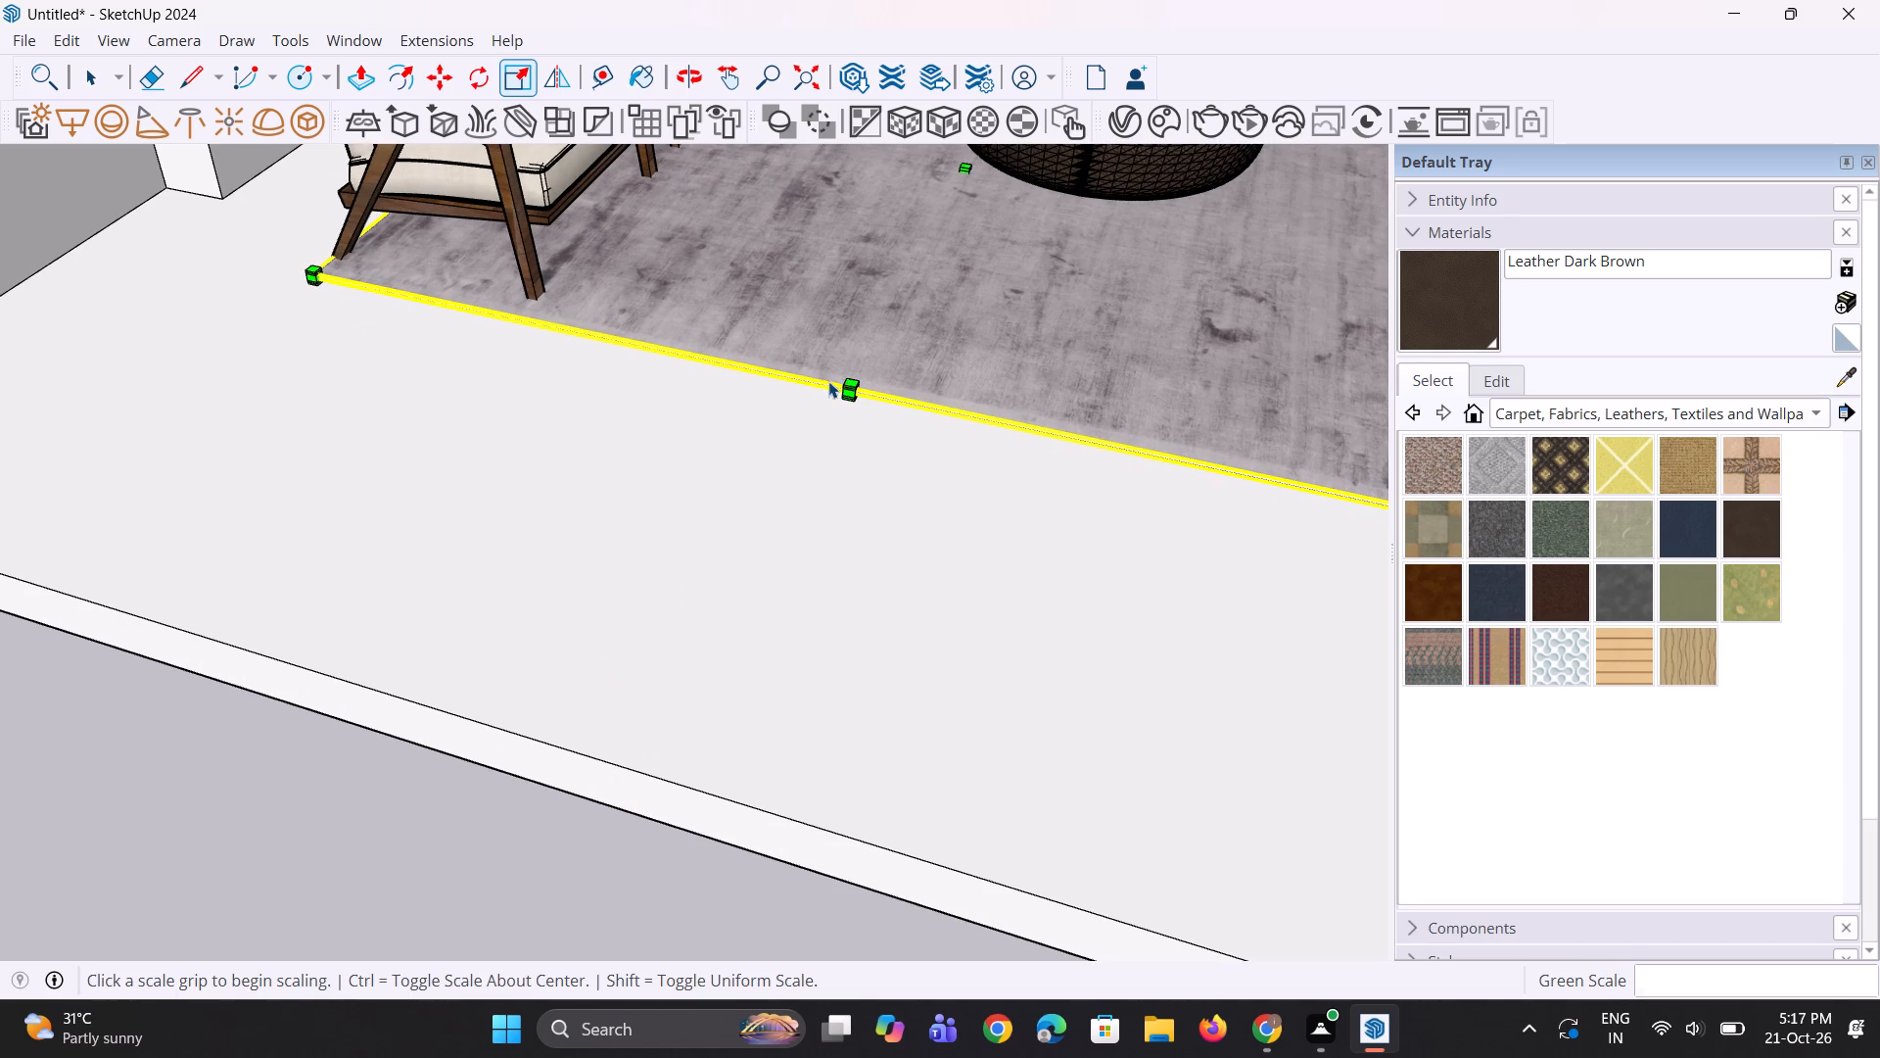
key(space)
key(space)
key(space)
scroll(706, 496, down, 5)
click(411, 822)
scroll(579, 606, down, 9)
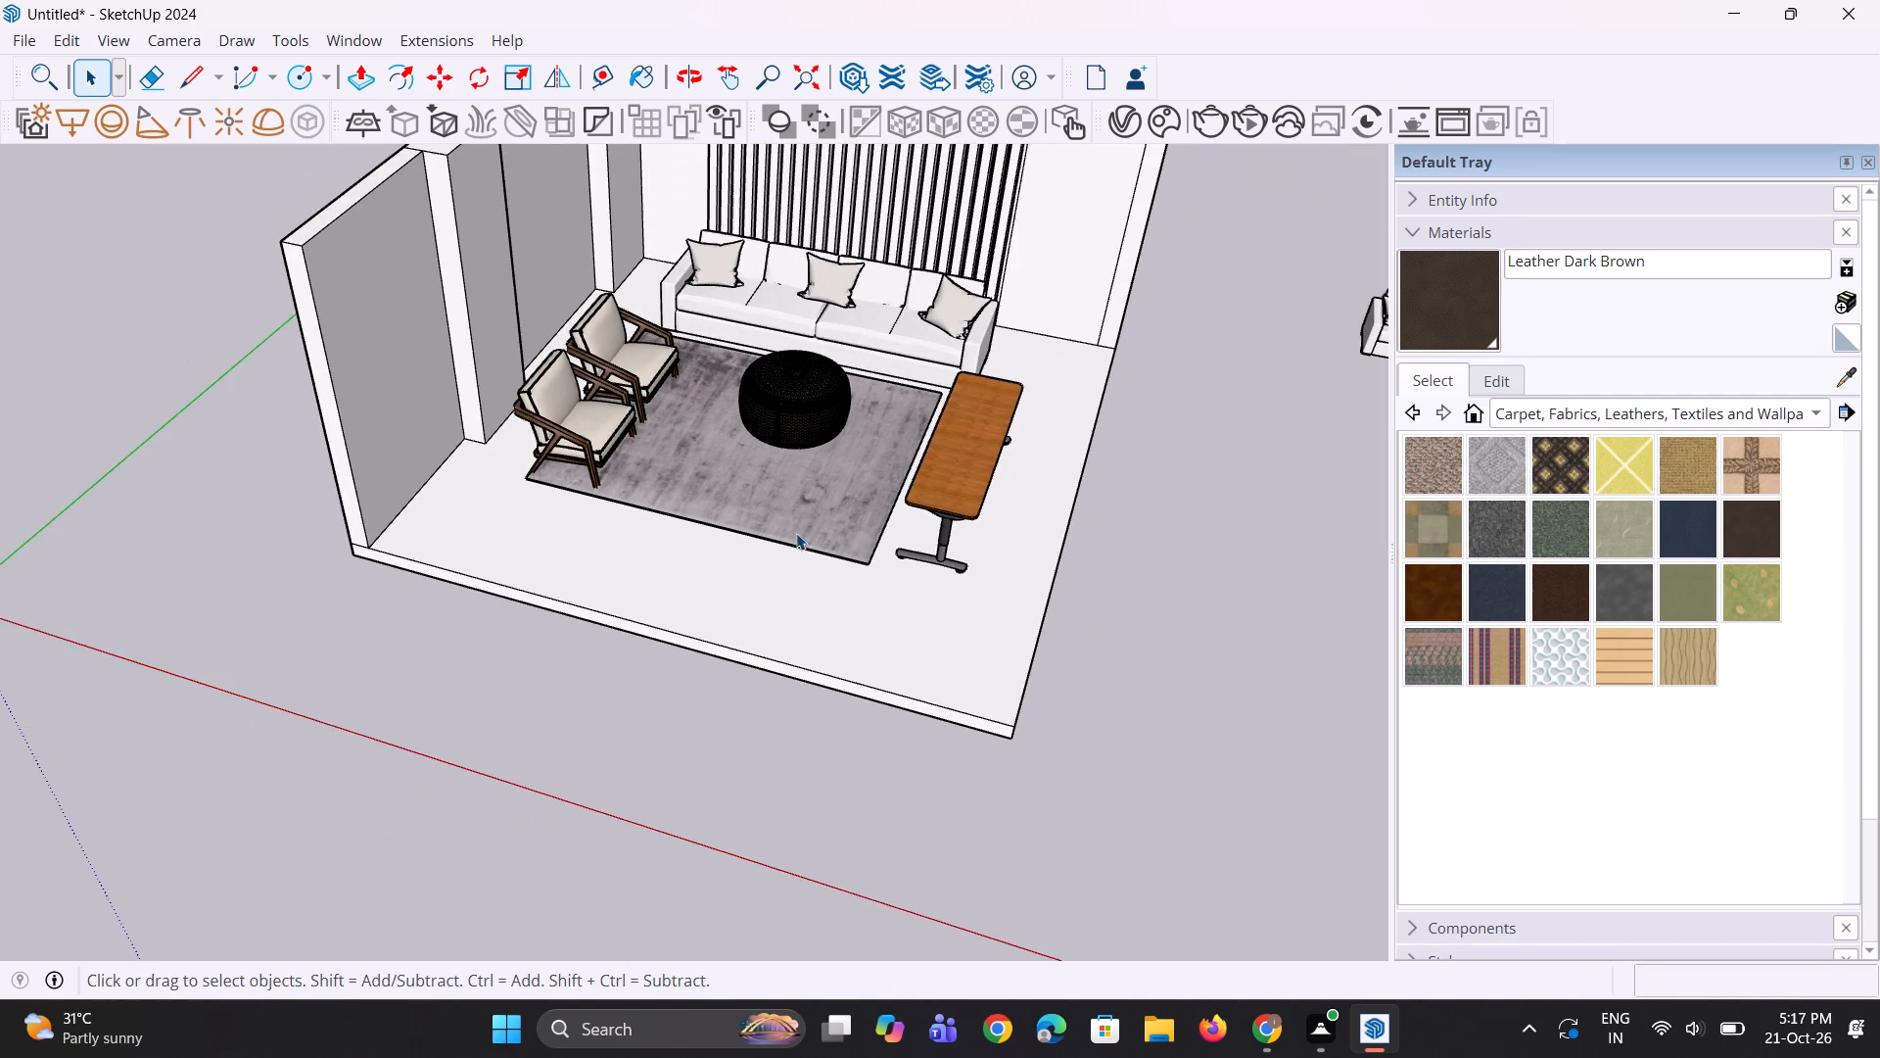
Move the rug slightly toward the wooden table and deselect it.
click(804, 506)
scroll(814, 529, up, 5)
key(m)
click(814, 529)
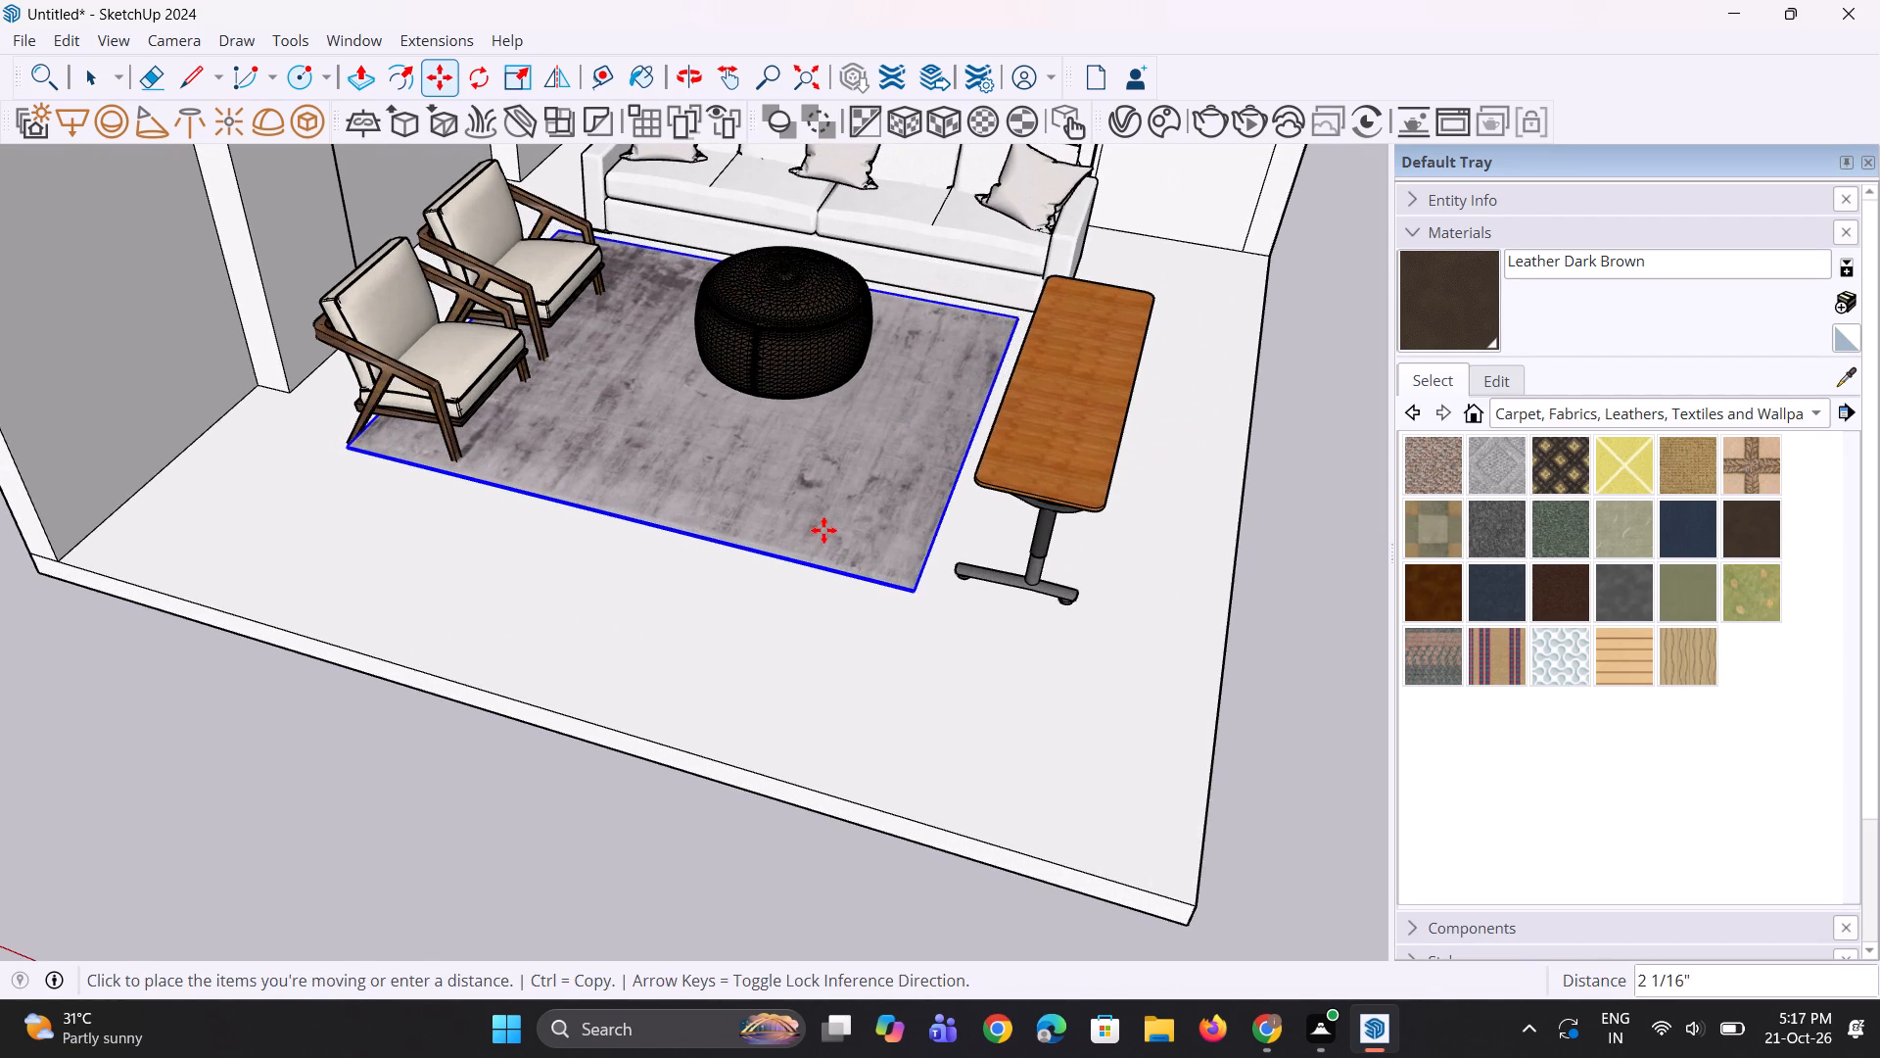
click(845, 537)
scroll(839, 586, down, 6)
key(space)
key(space)
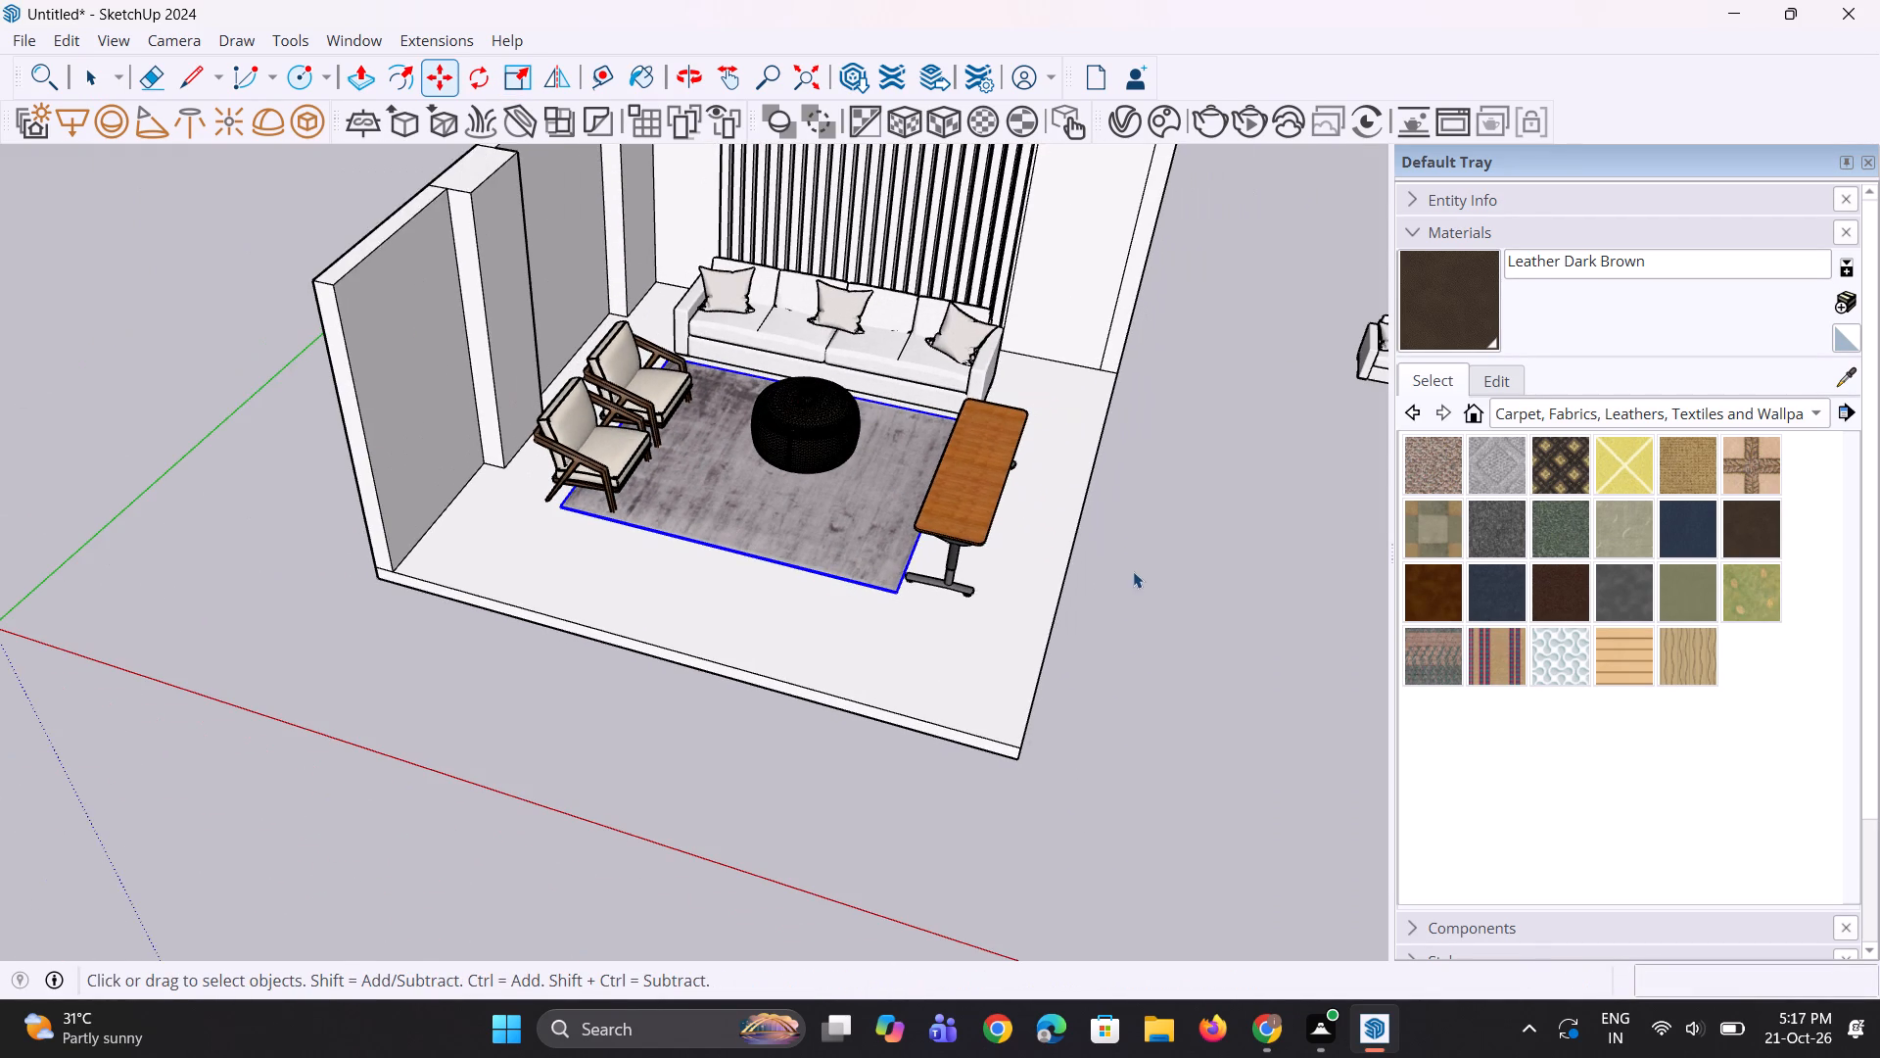
click(1133, 571)
Inspect the rug's placement among the sofa, armchairs and wooden table from several angles.
scroll(955, 600, down, 5)
middle_drag(954, 601, 738, 622)
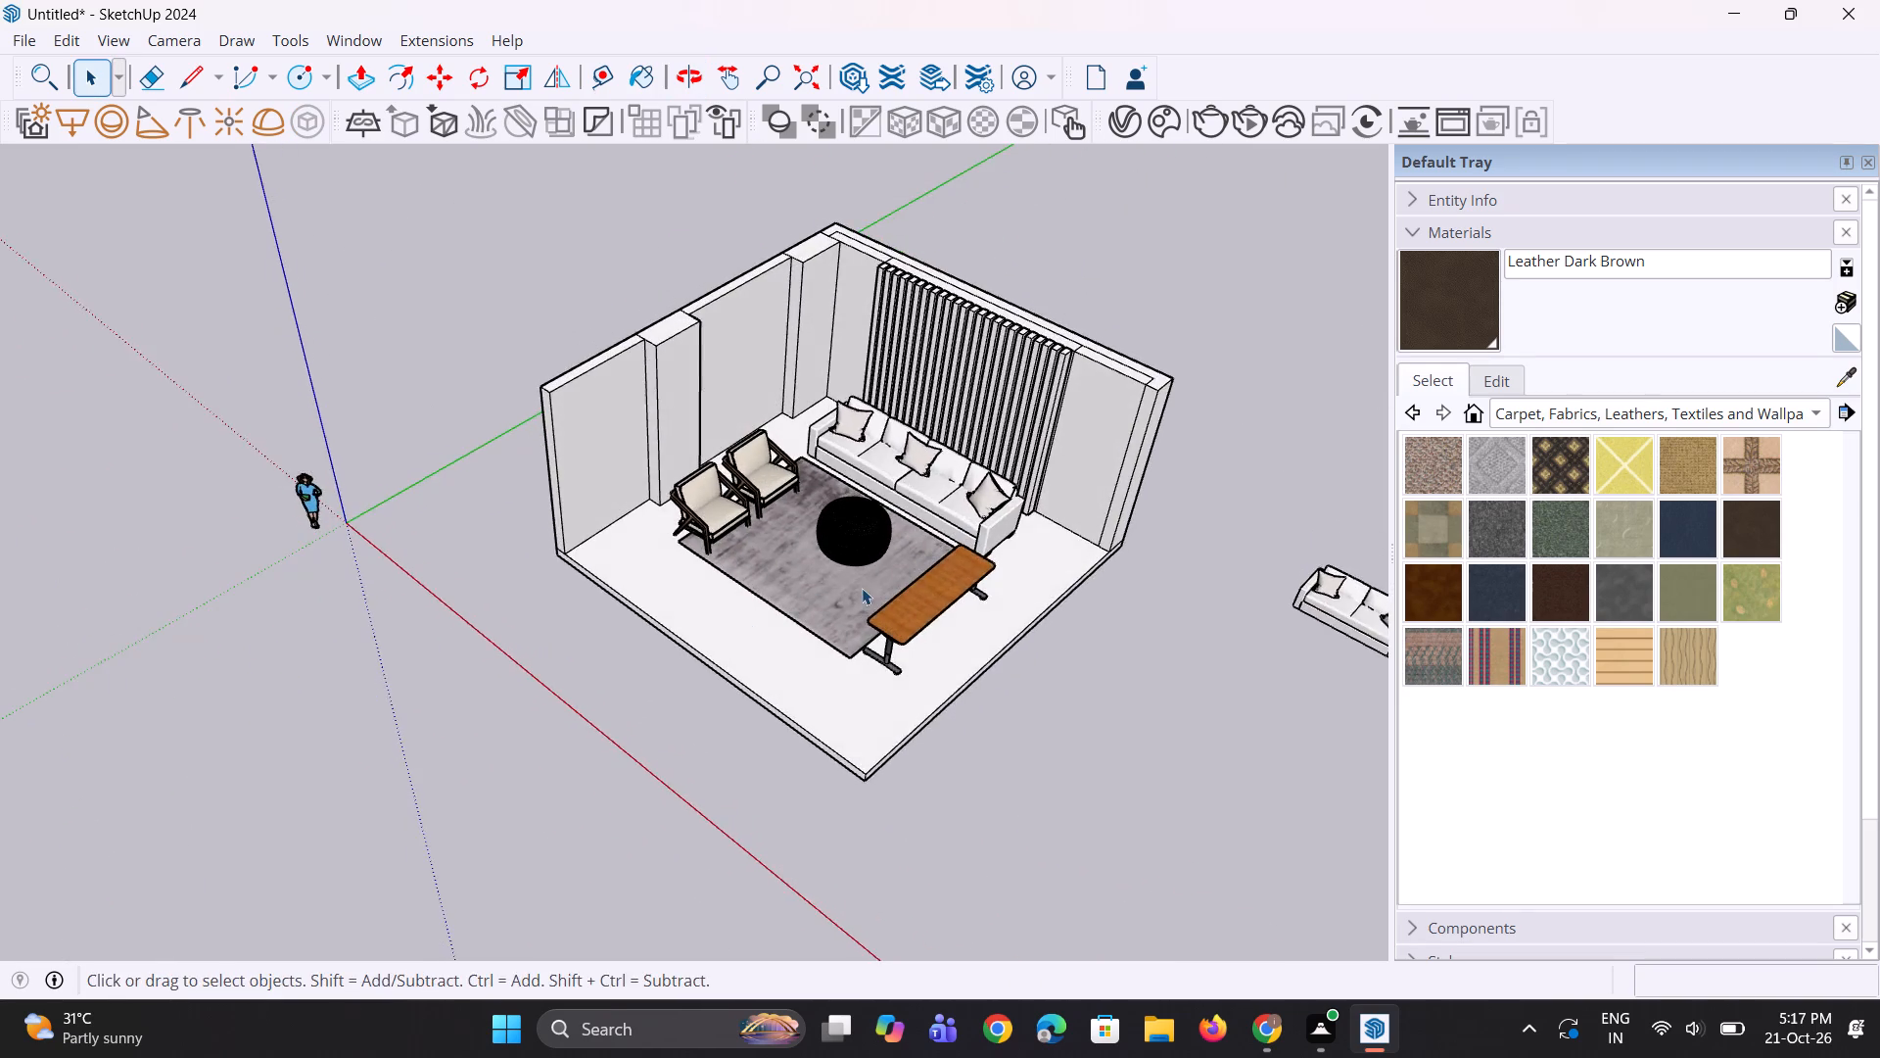
scroll(862, 588, up, 5)
middle_drag(864, 587, 1076, 706)
scroll(856, 571, down, 1)
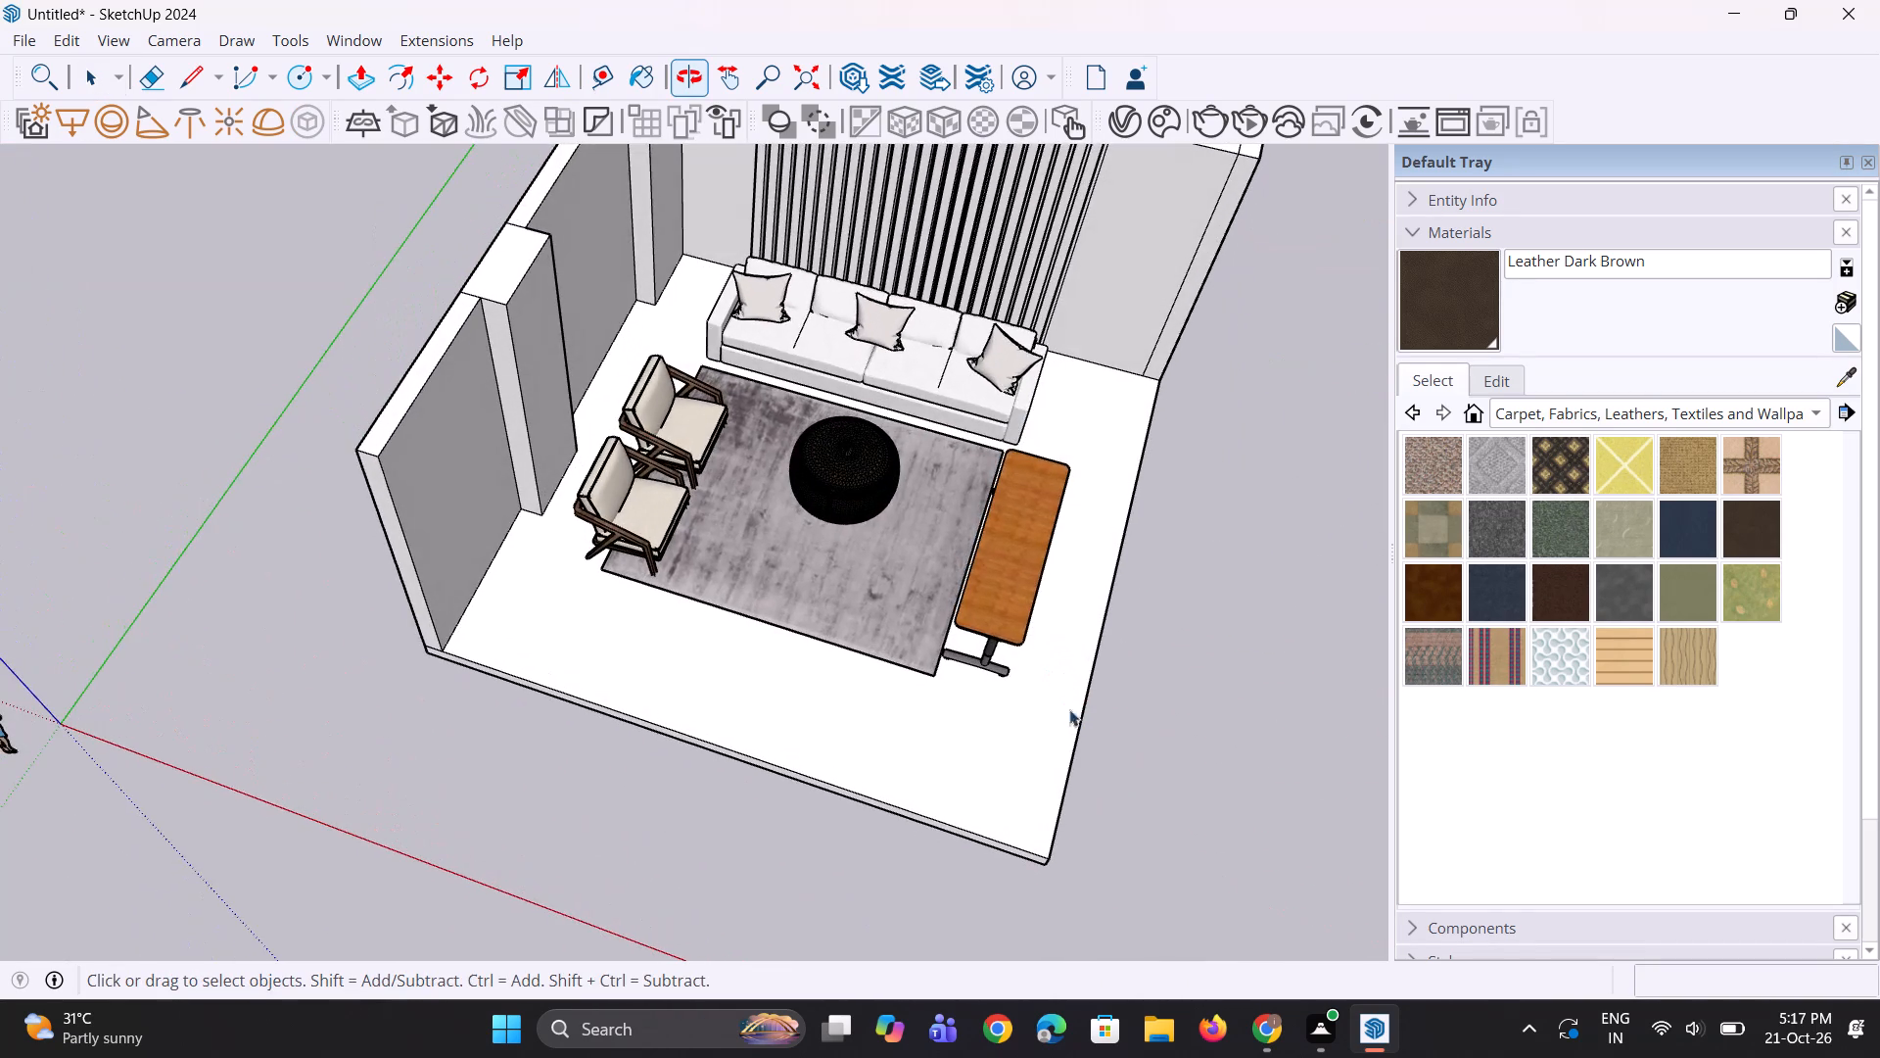
scroll(974, 667, up, 13)
scroll(873, 694, up, 5)
scroll(812, 747, down, 5)
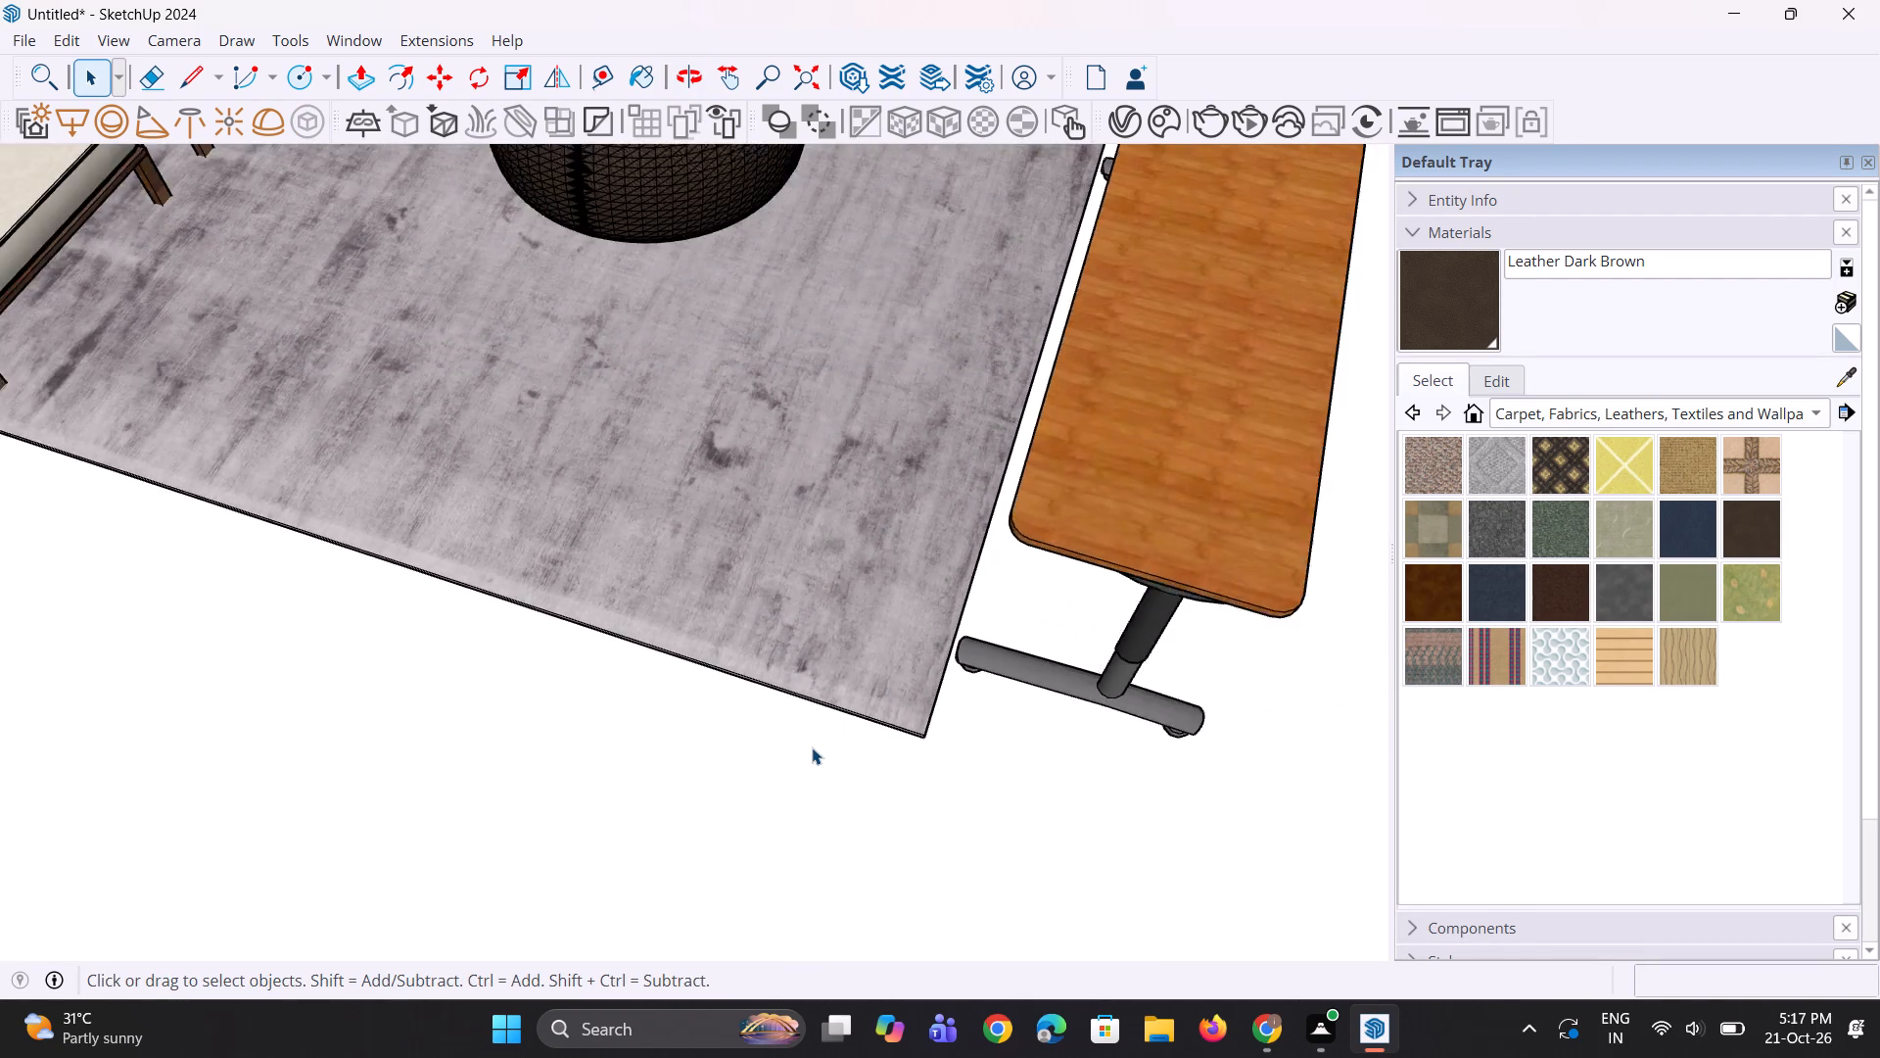
scroll(812, 747, down, 6)
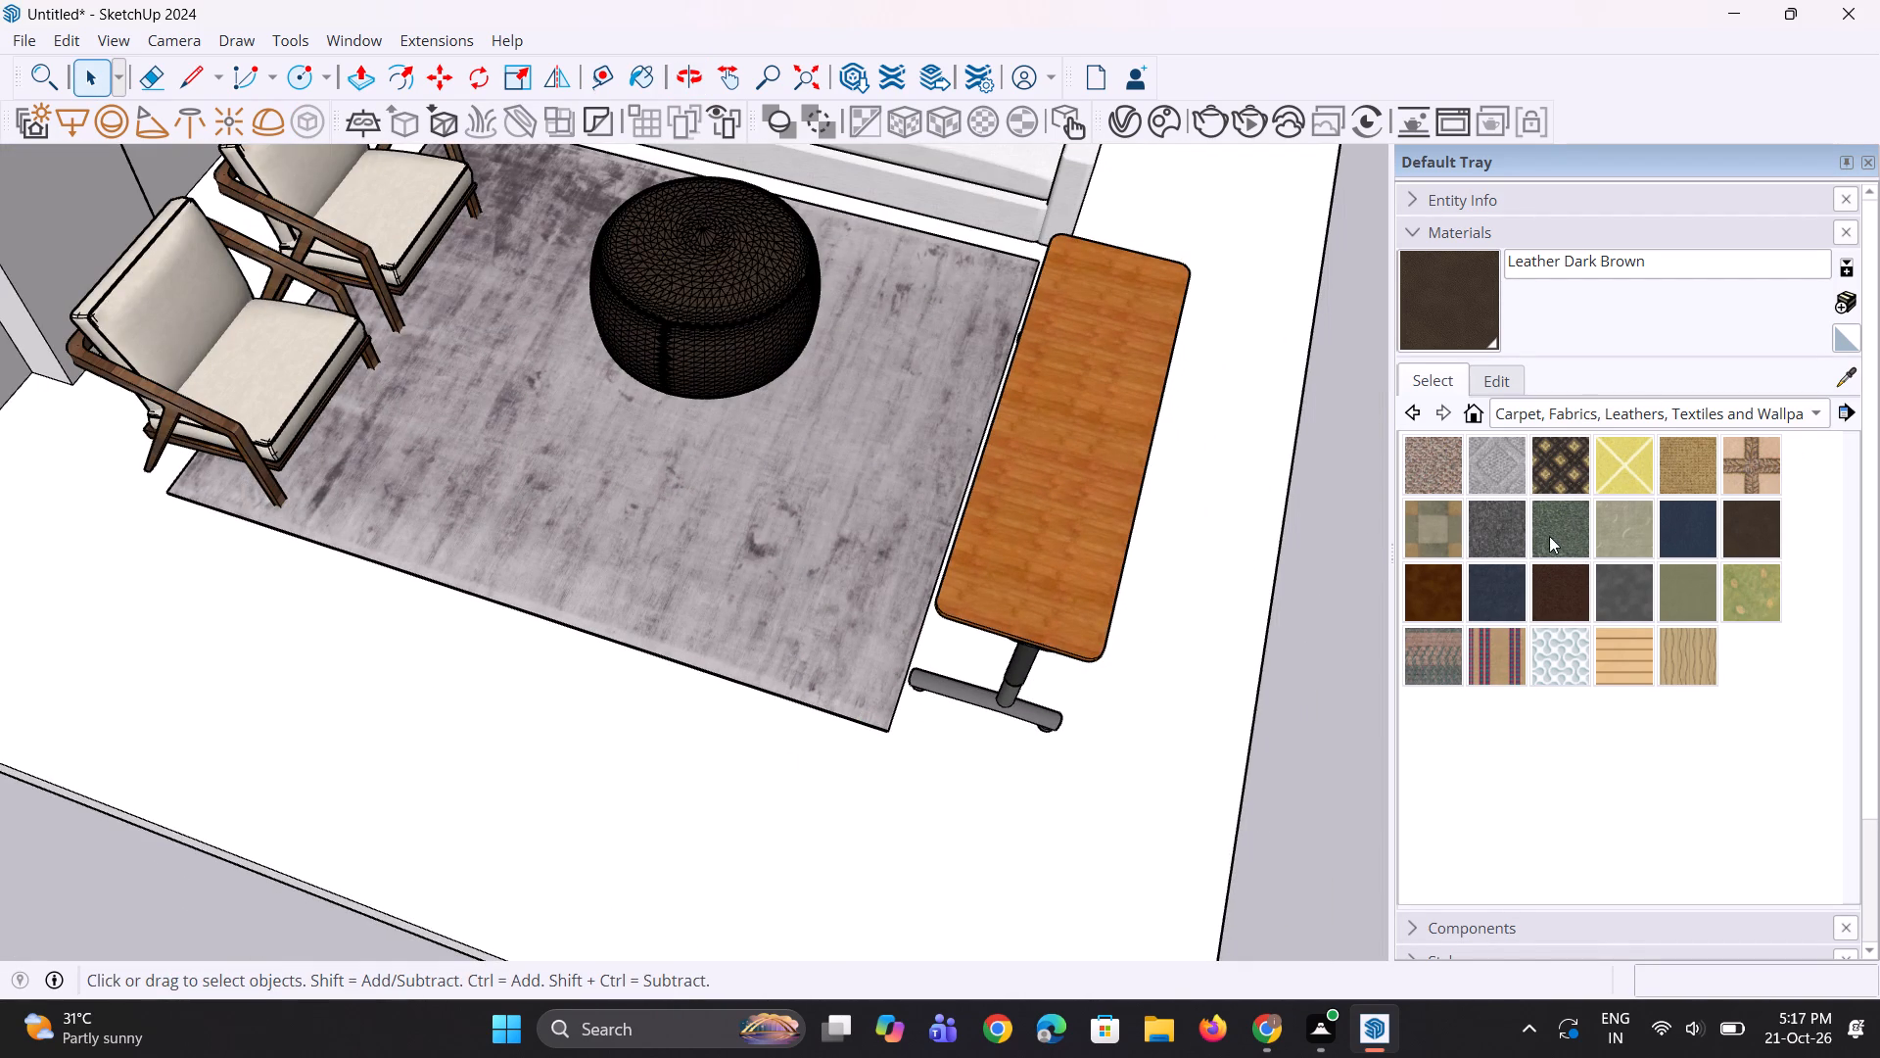
Open the rug component for editing and paint its top face with Carpet Plush Forest.
click(1546, 531)
double_click(840, 687)
right_click(836, 681)
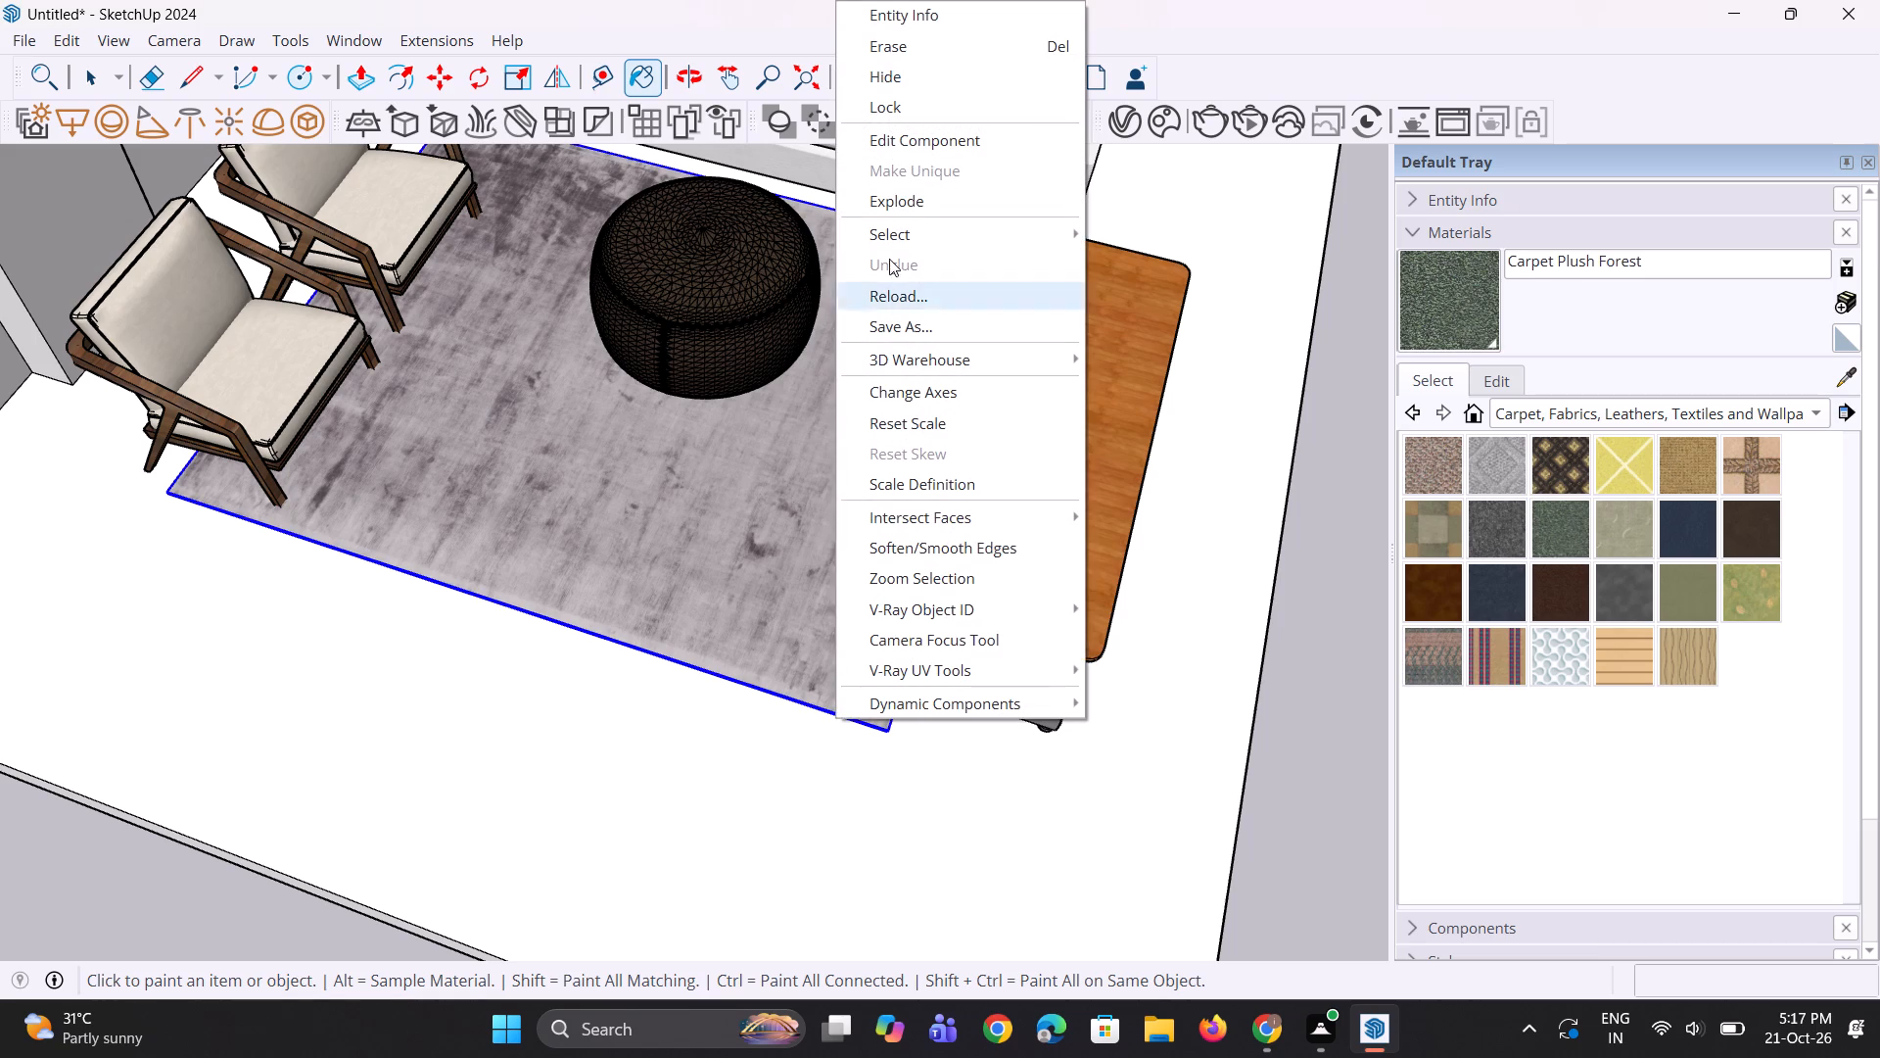
click(909, 136)
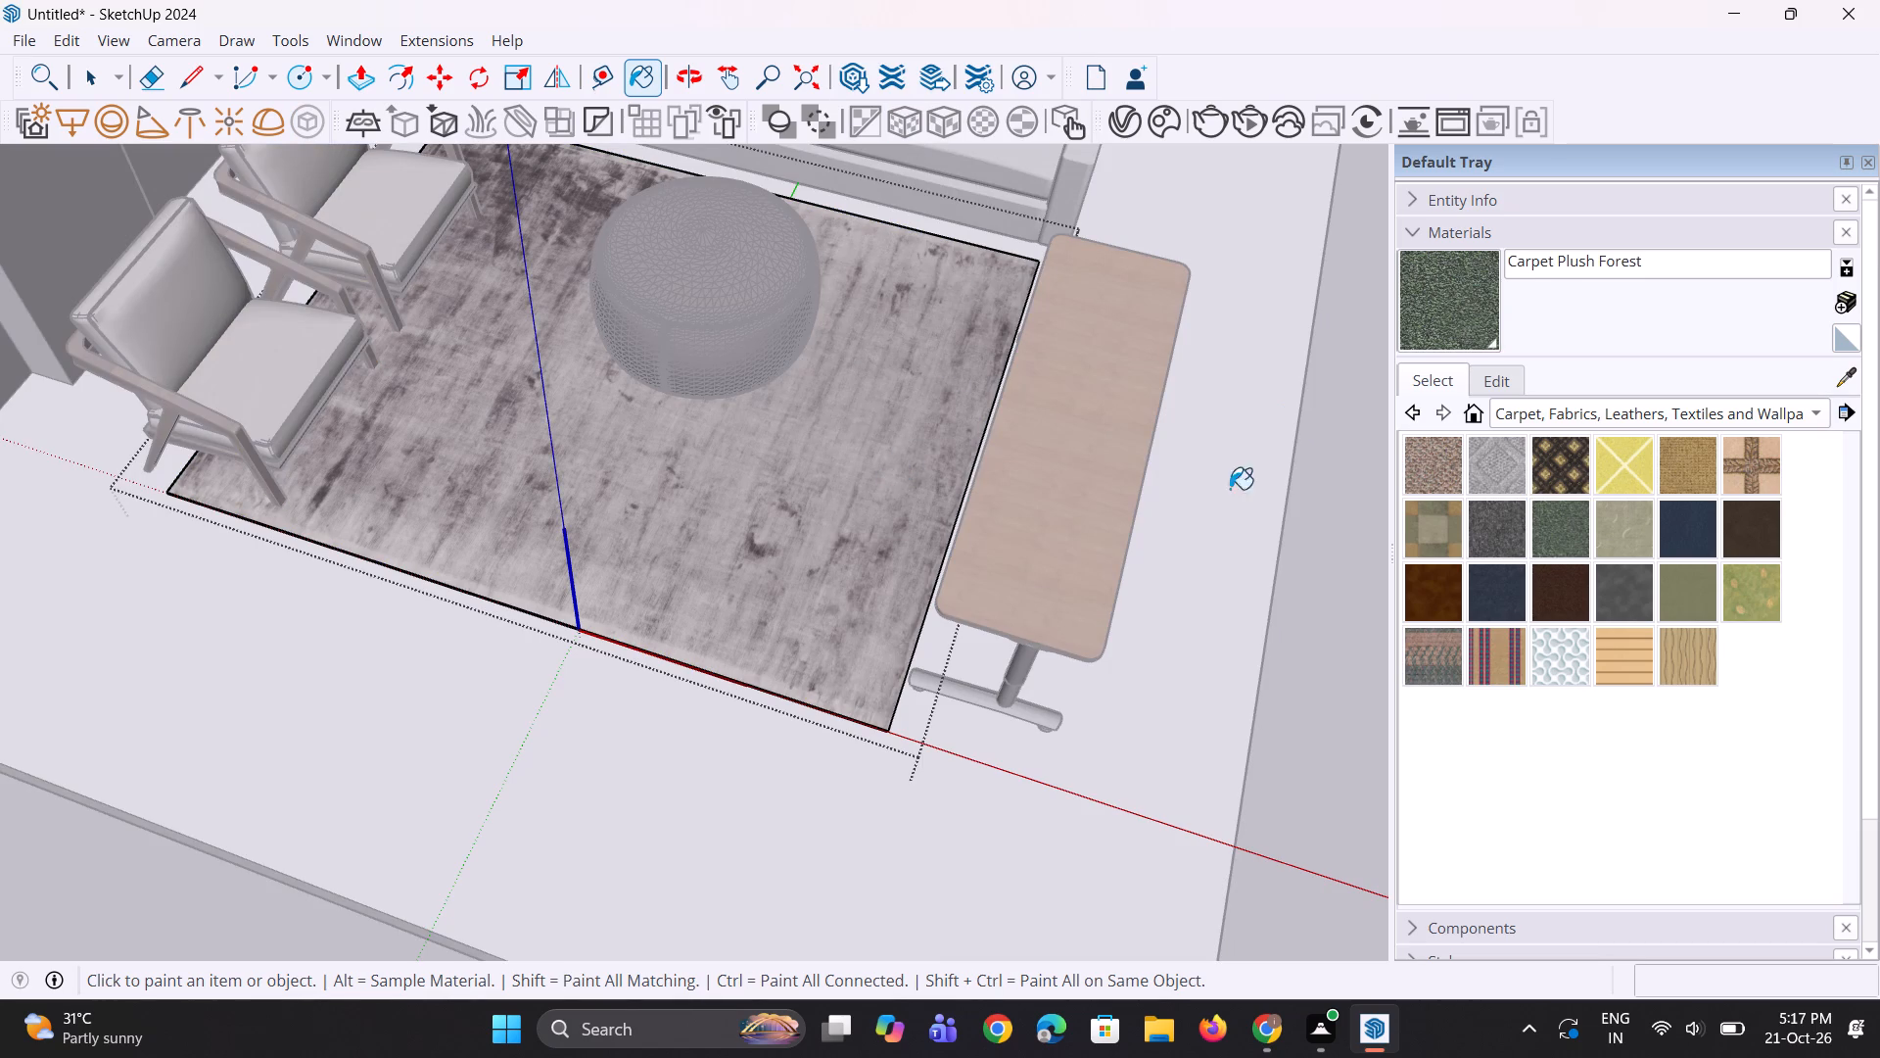
double_click(904, 545)
scroll(679, 667, down, 4)
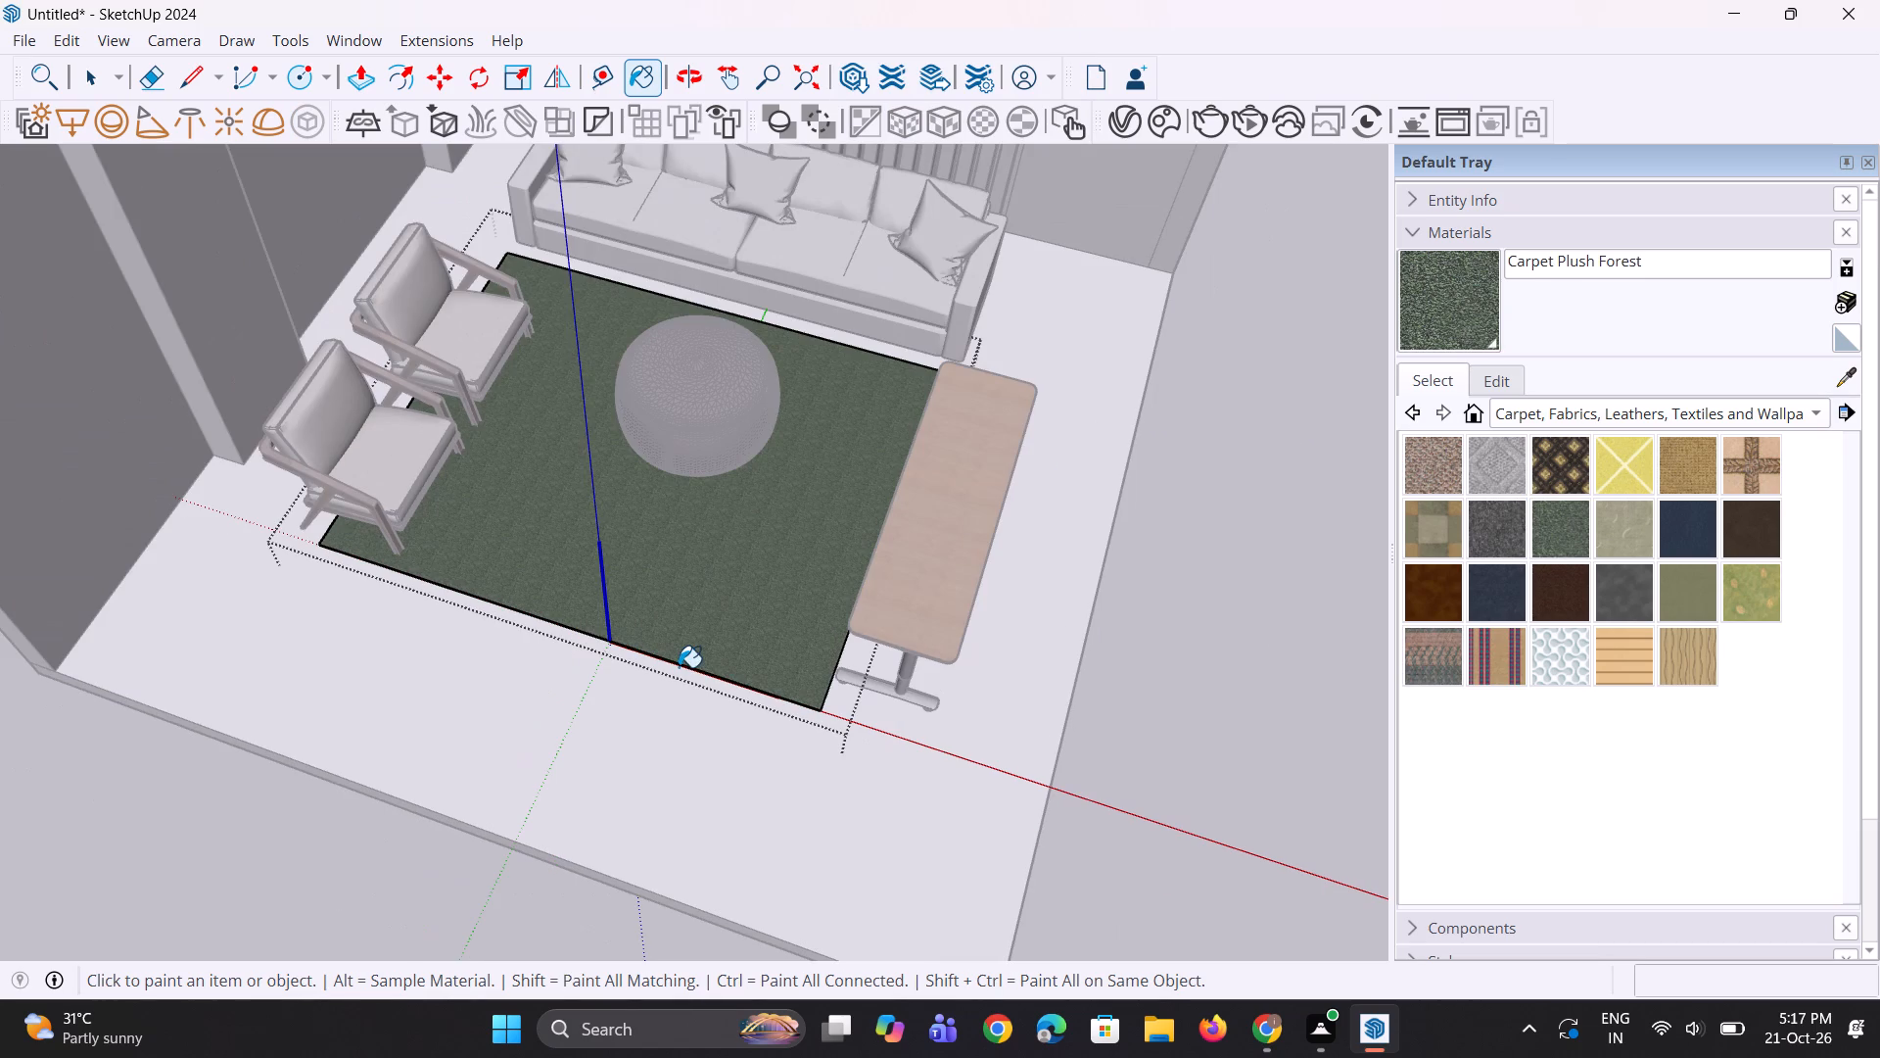
Repaint the rug's top face with Fabric Linen and leave component editing.
double_click(1617, 542)
double_click(742, 573)
middle_drag(827, 679, 836, 552)
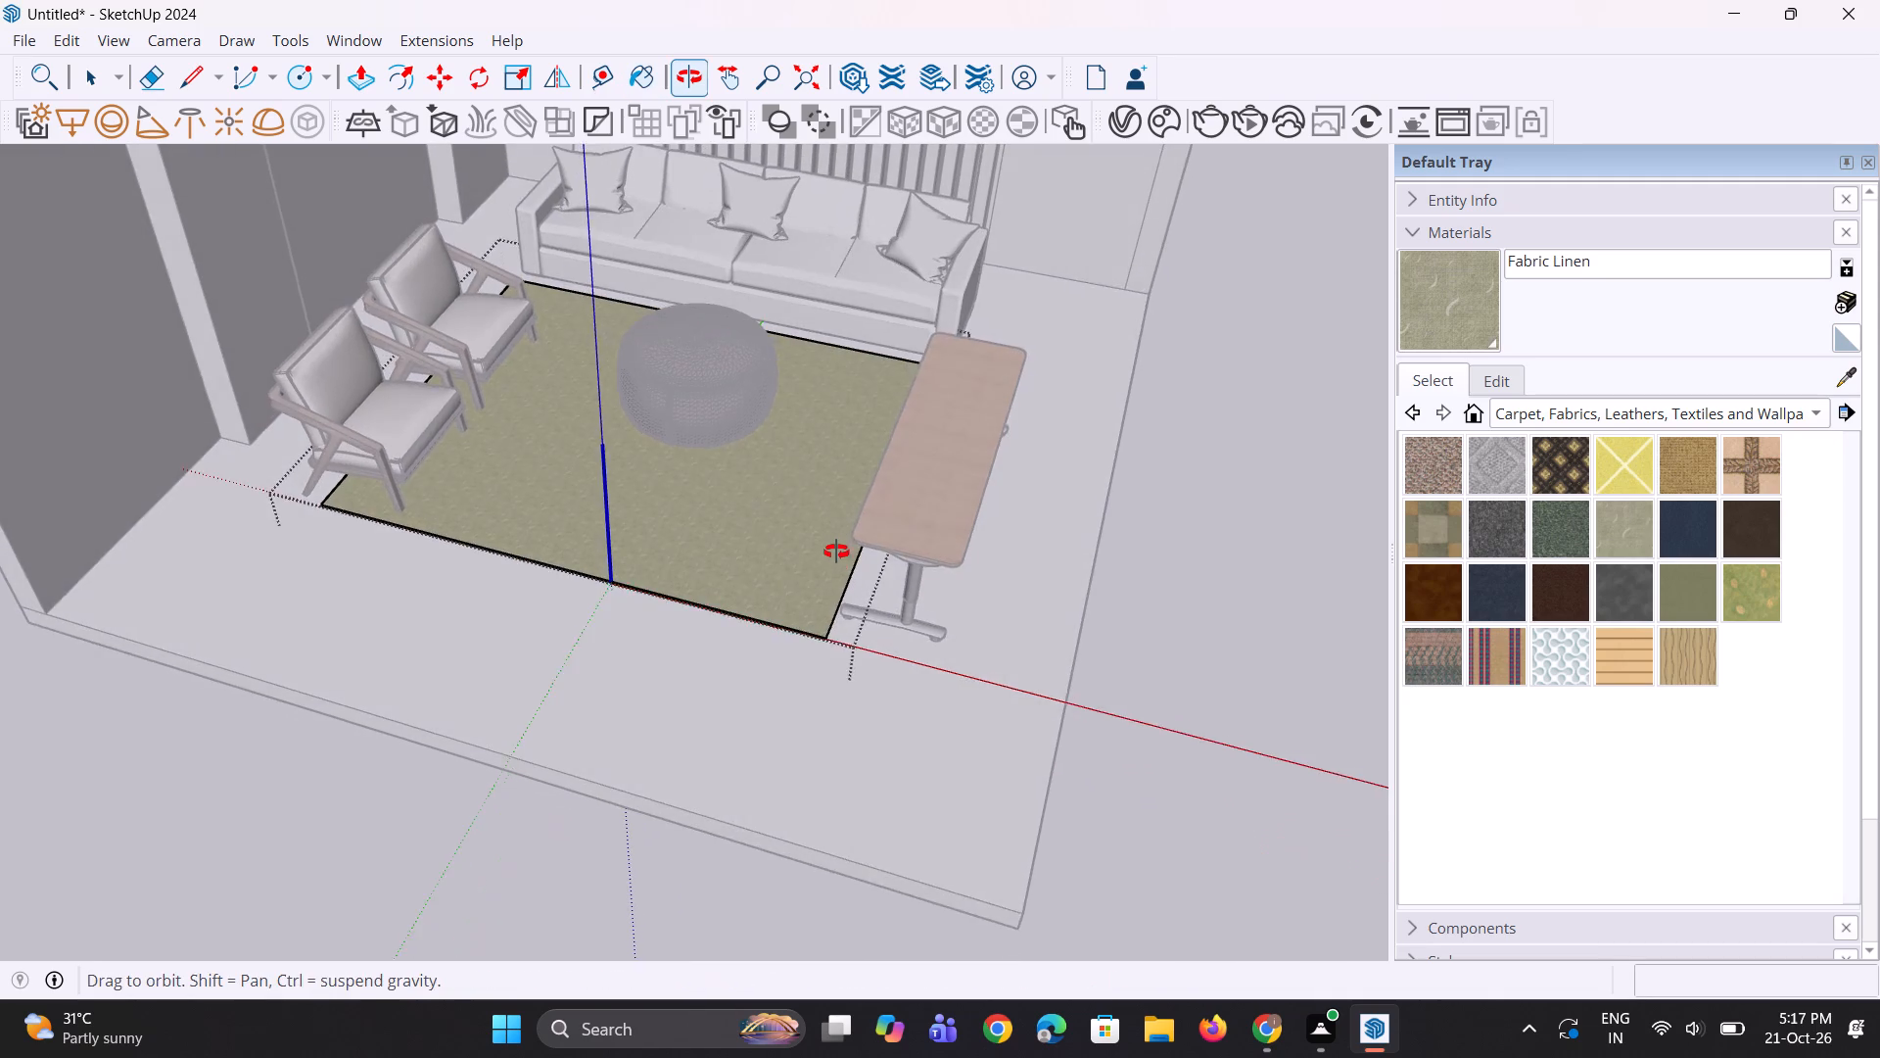
middle_drag(836, 552, 842, 532)
key(space)
key(space)
triple_click(1133, 590)
Switch the material library to the Tile collection.
middle_drag(735, 692, 720, 735)
scroll(720, 735, down, 11)
middle_drag(695, 728, 727, 615)
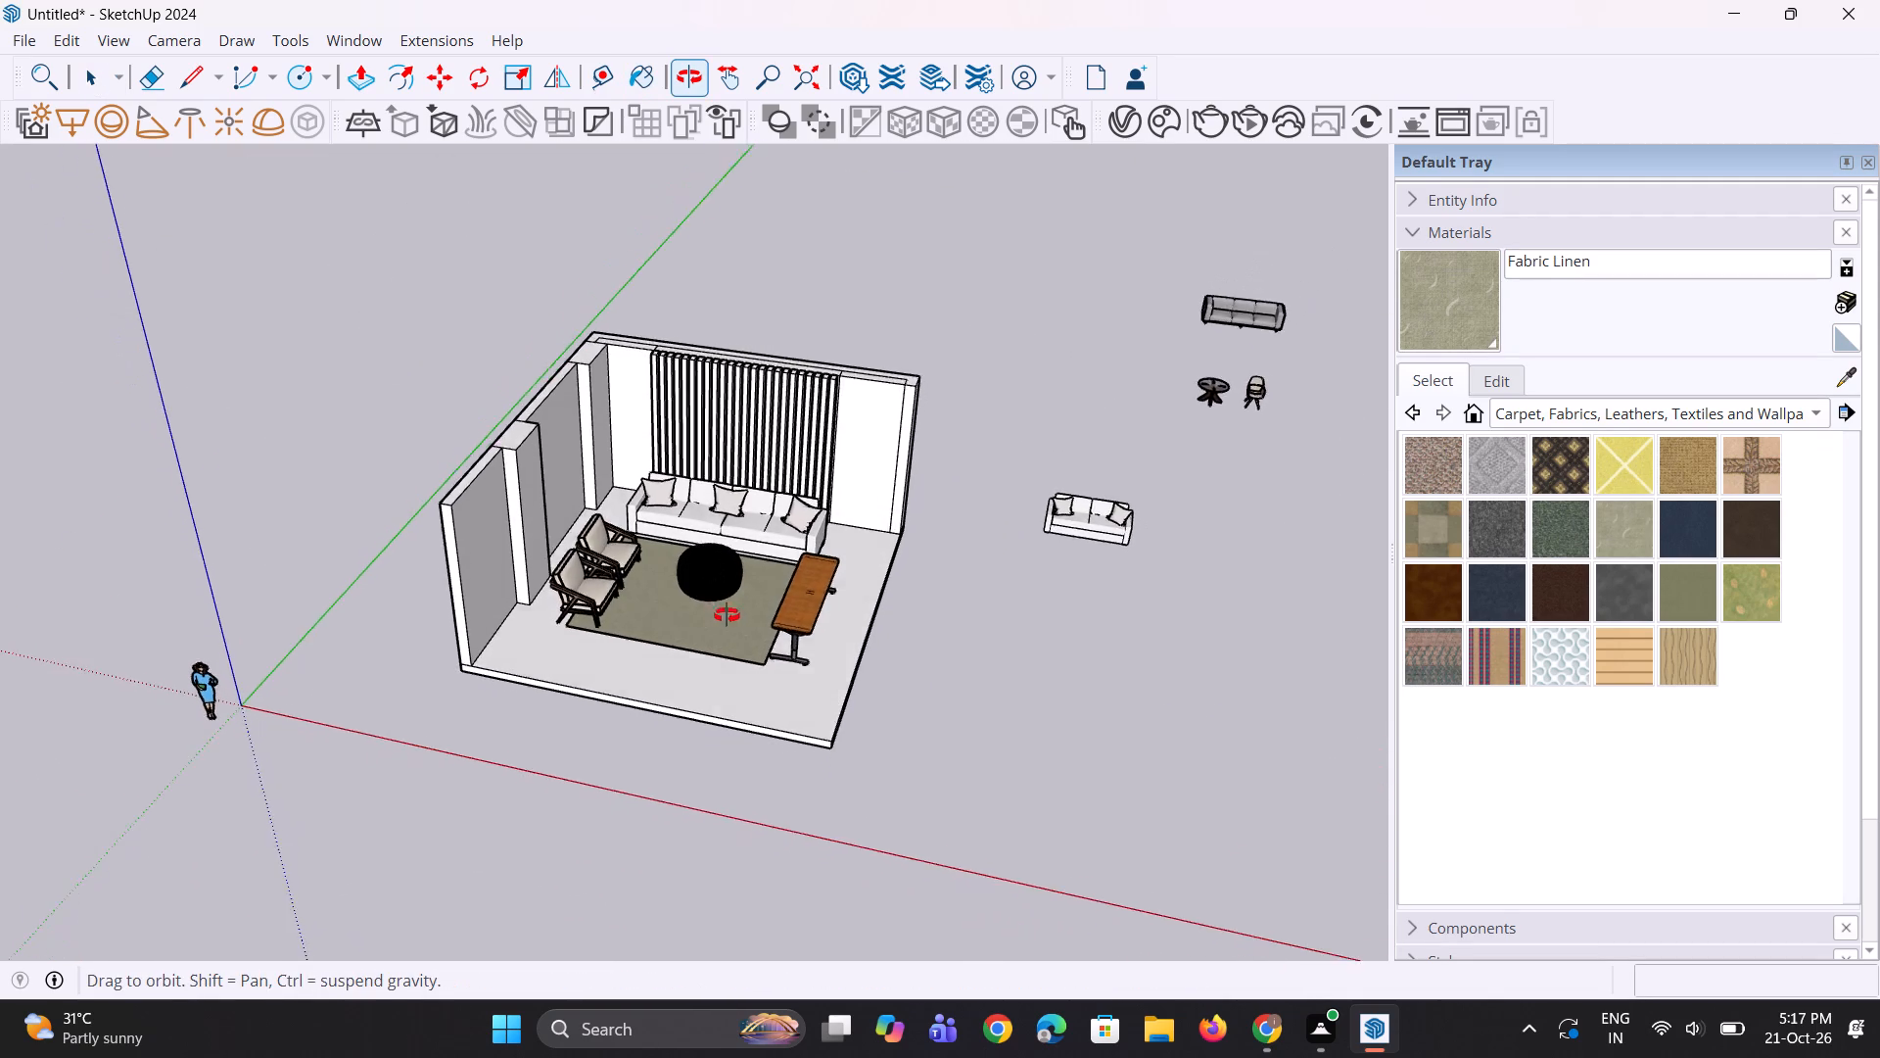
middle_drag(727, 615, 727, 592)
scroll(1639, 399, up, 2)
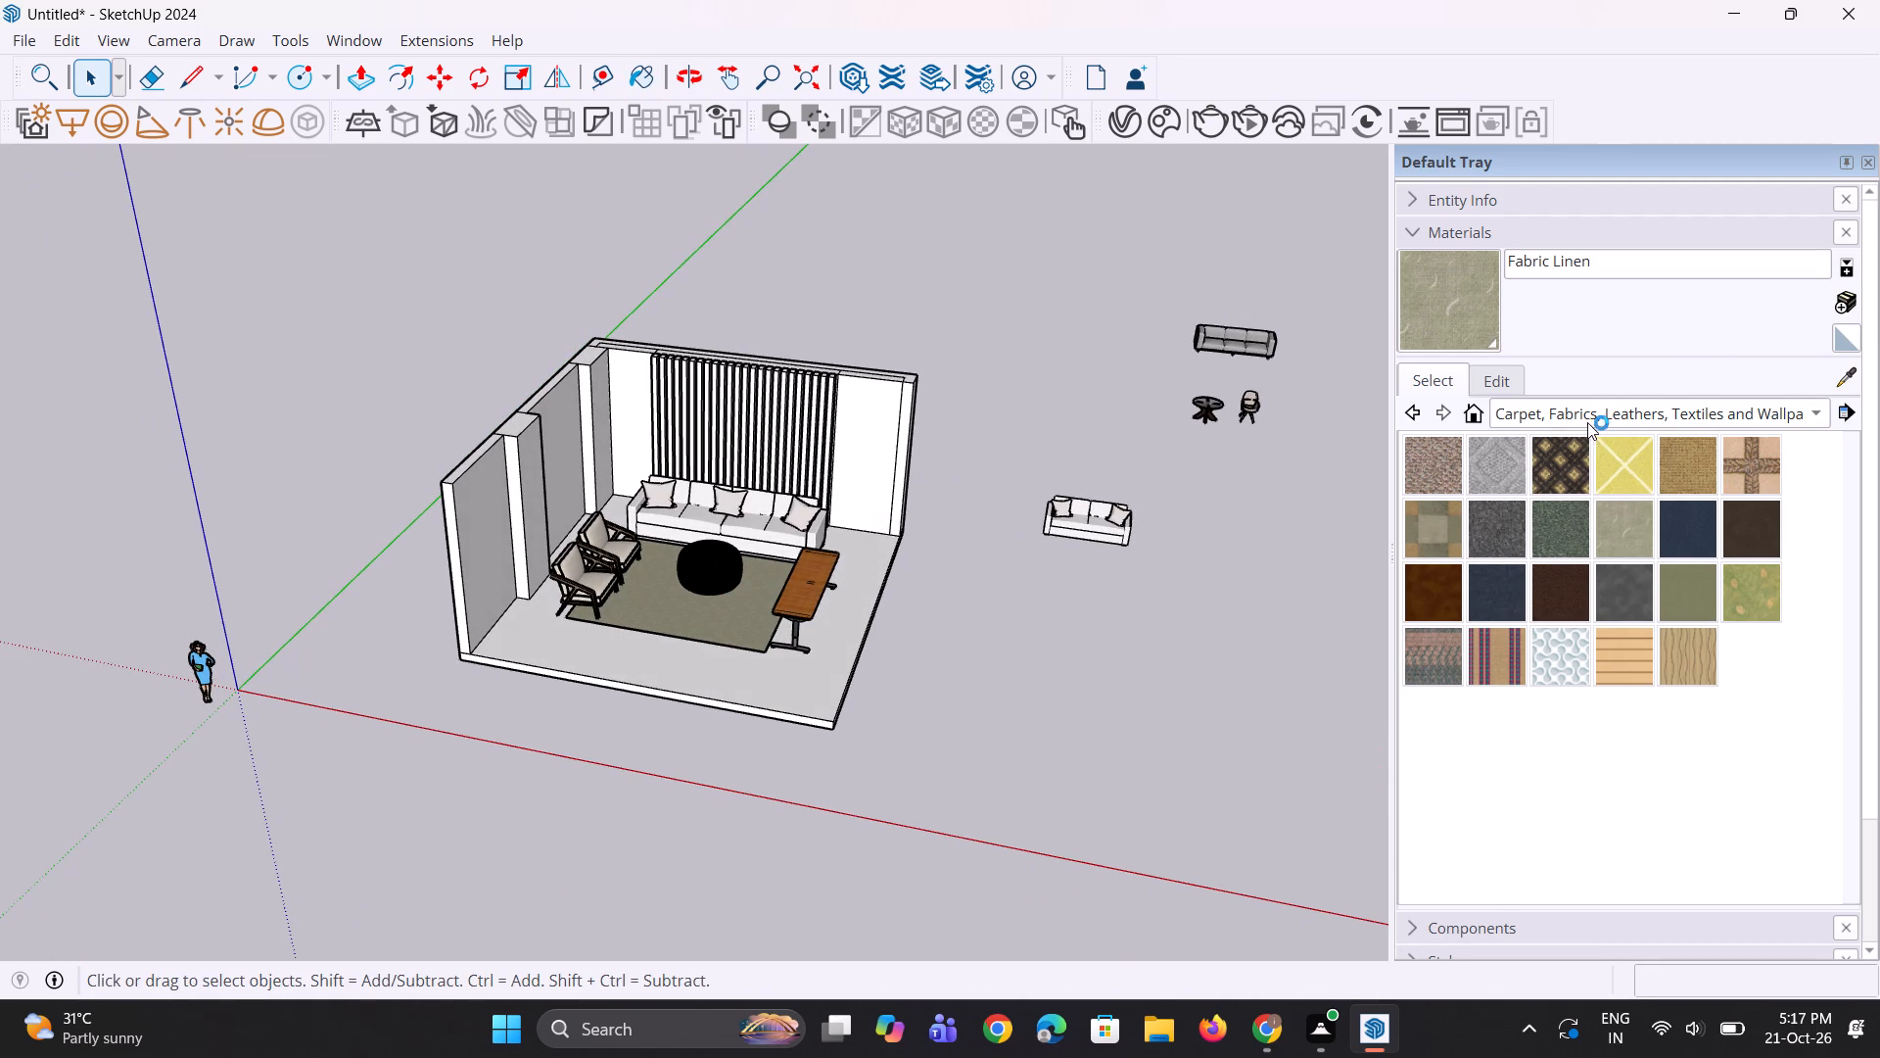
key(space)
key(space)
key(space)
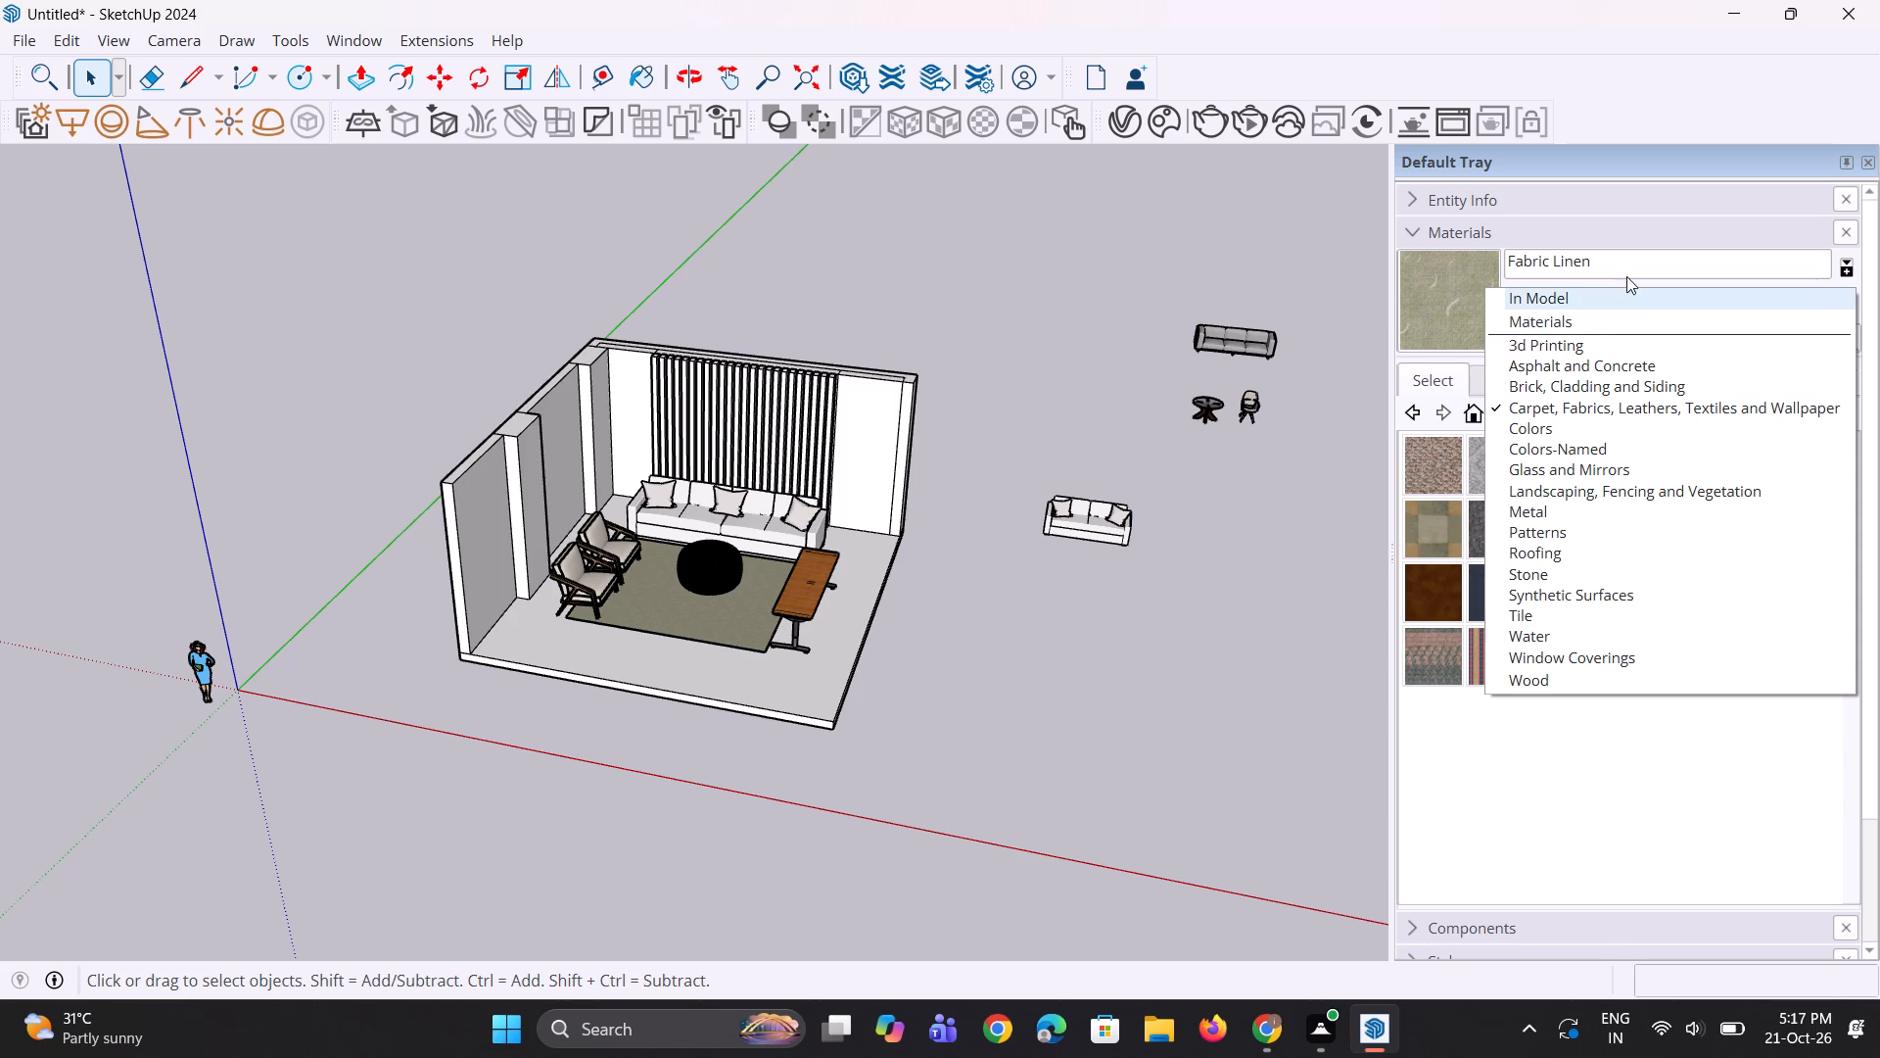
click(1626, 276)
click(1600, 421)
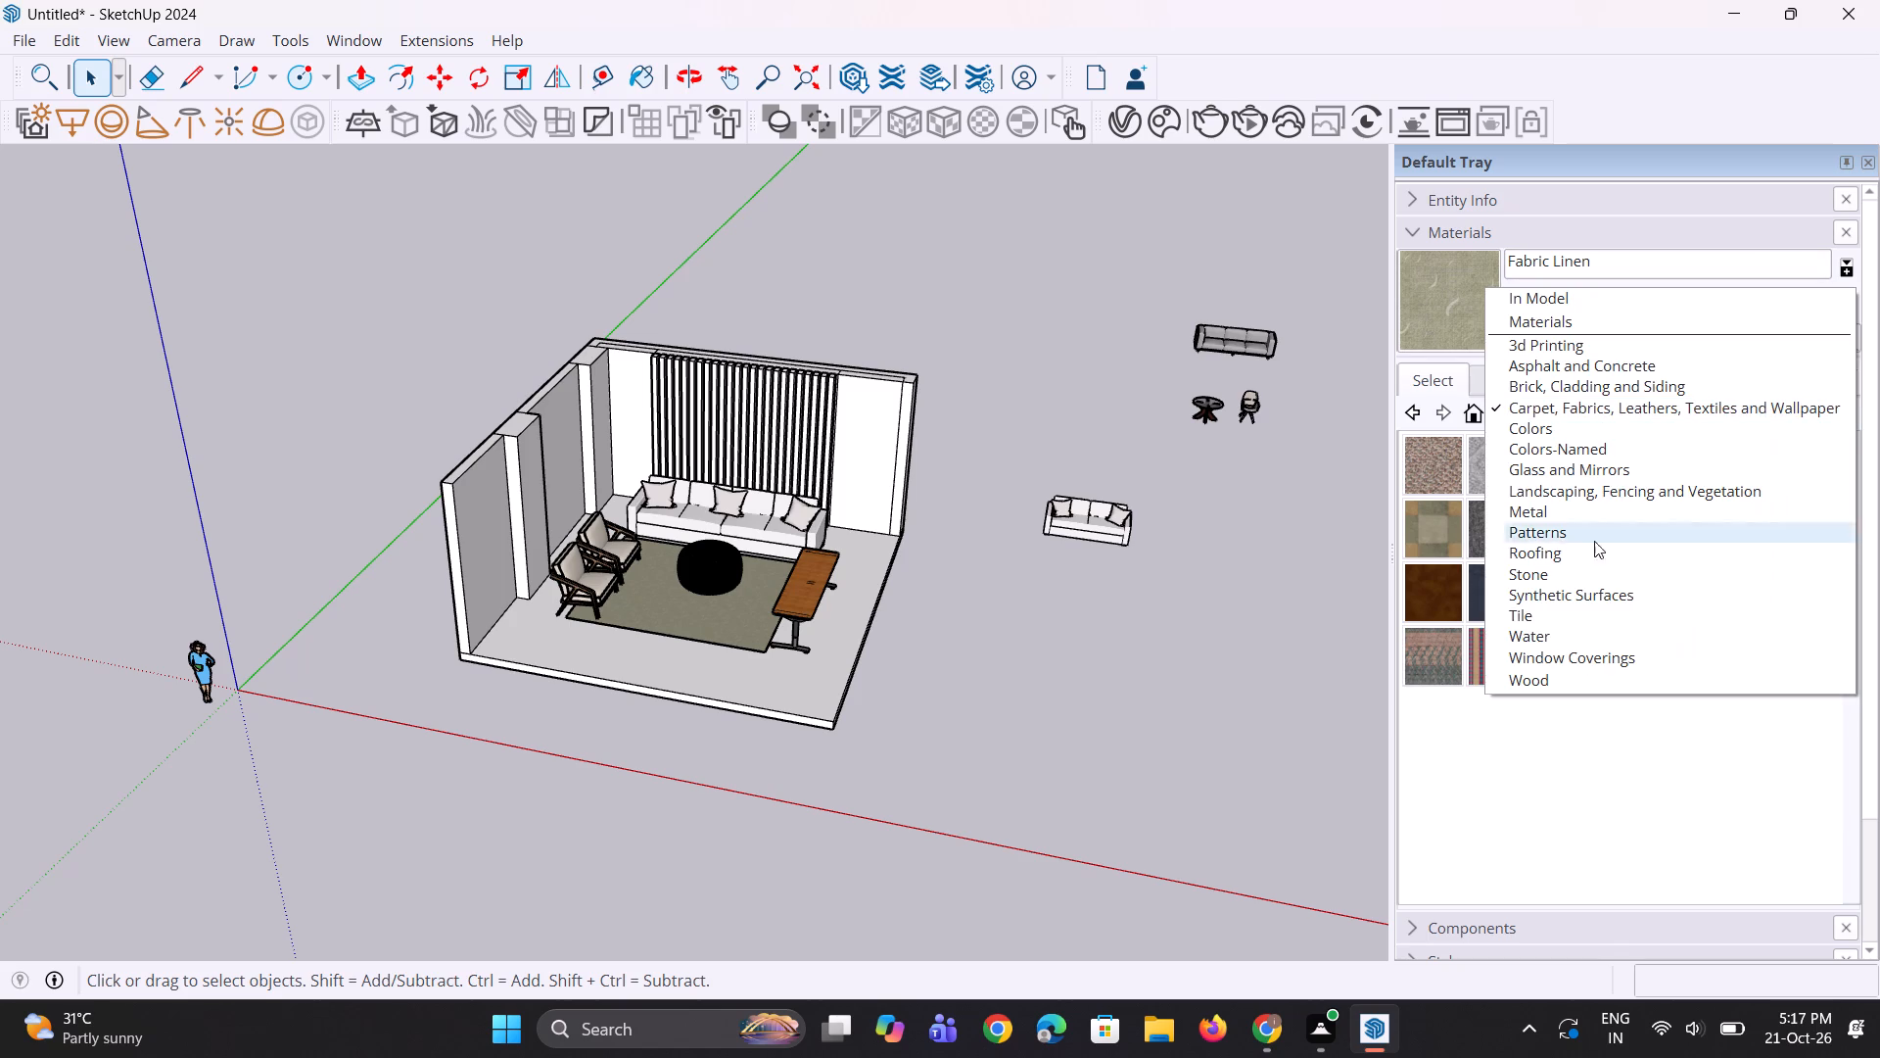
click(1567, 604)
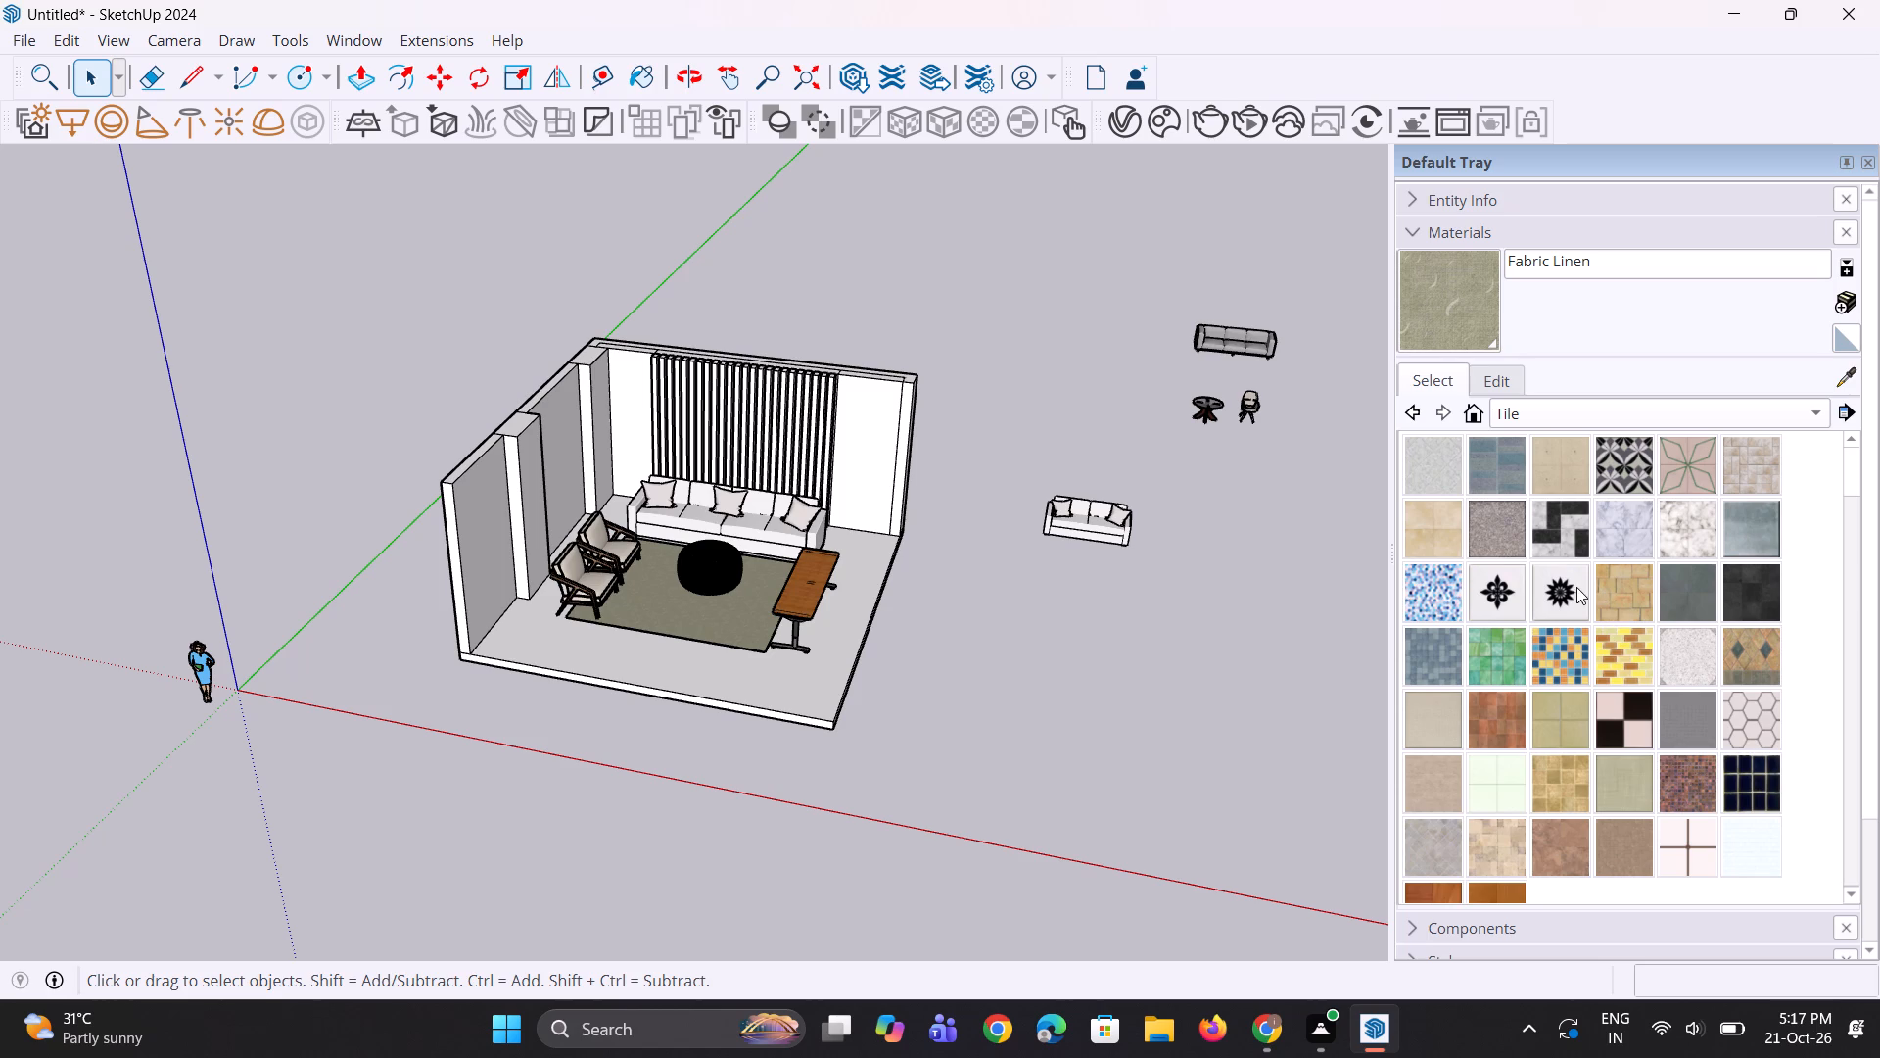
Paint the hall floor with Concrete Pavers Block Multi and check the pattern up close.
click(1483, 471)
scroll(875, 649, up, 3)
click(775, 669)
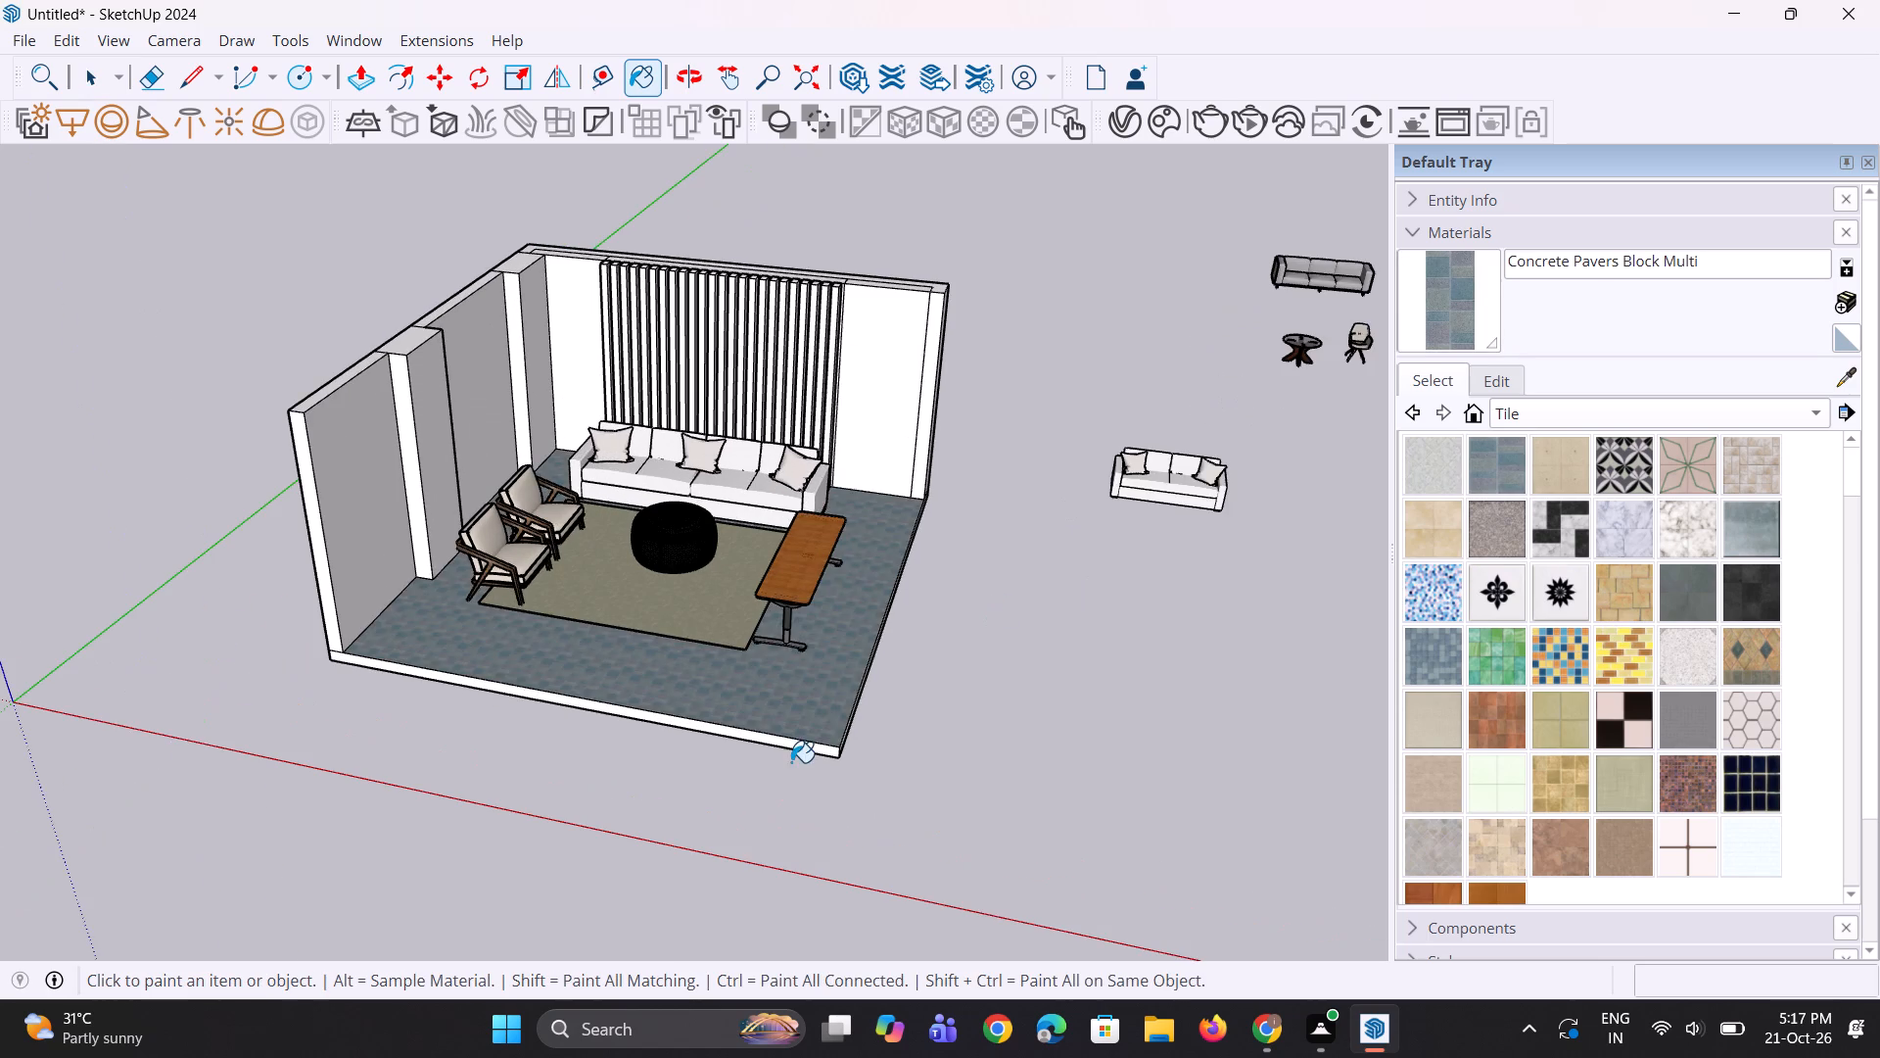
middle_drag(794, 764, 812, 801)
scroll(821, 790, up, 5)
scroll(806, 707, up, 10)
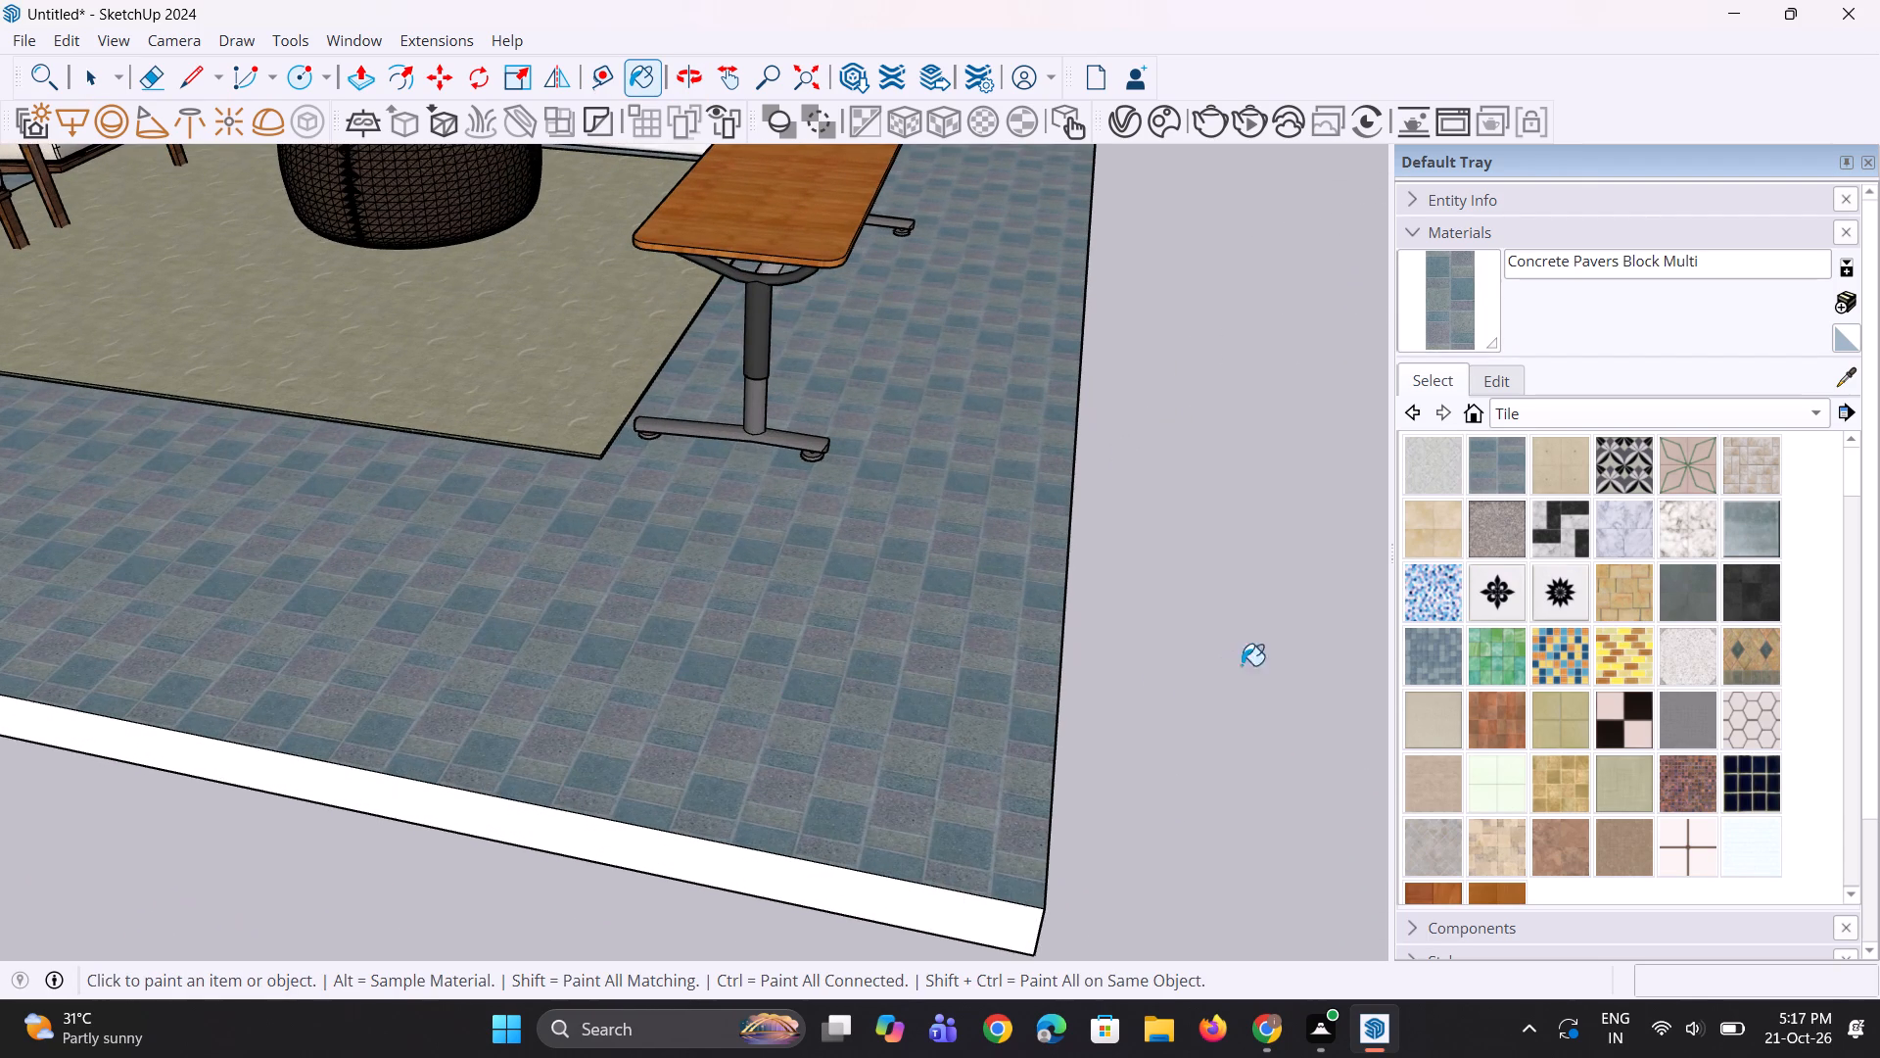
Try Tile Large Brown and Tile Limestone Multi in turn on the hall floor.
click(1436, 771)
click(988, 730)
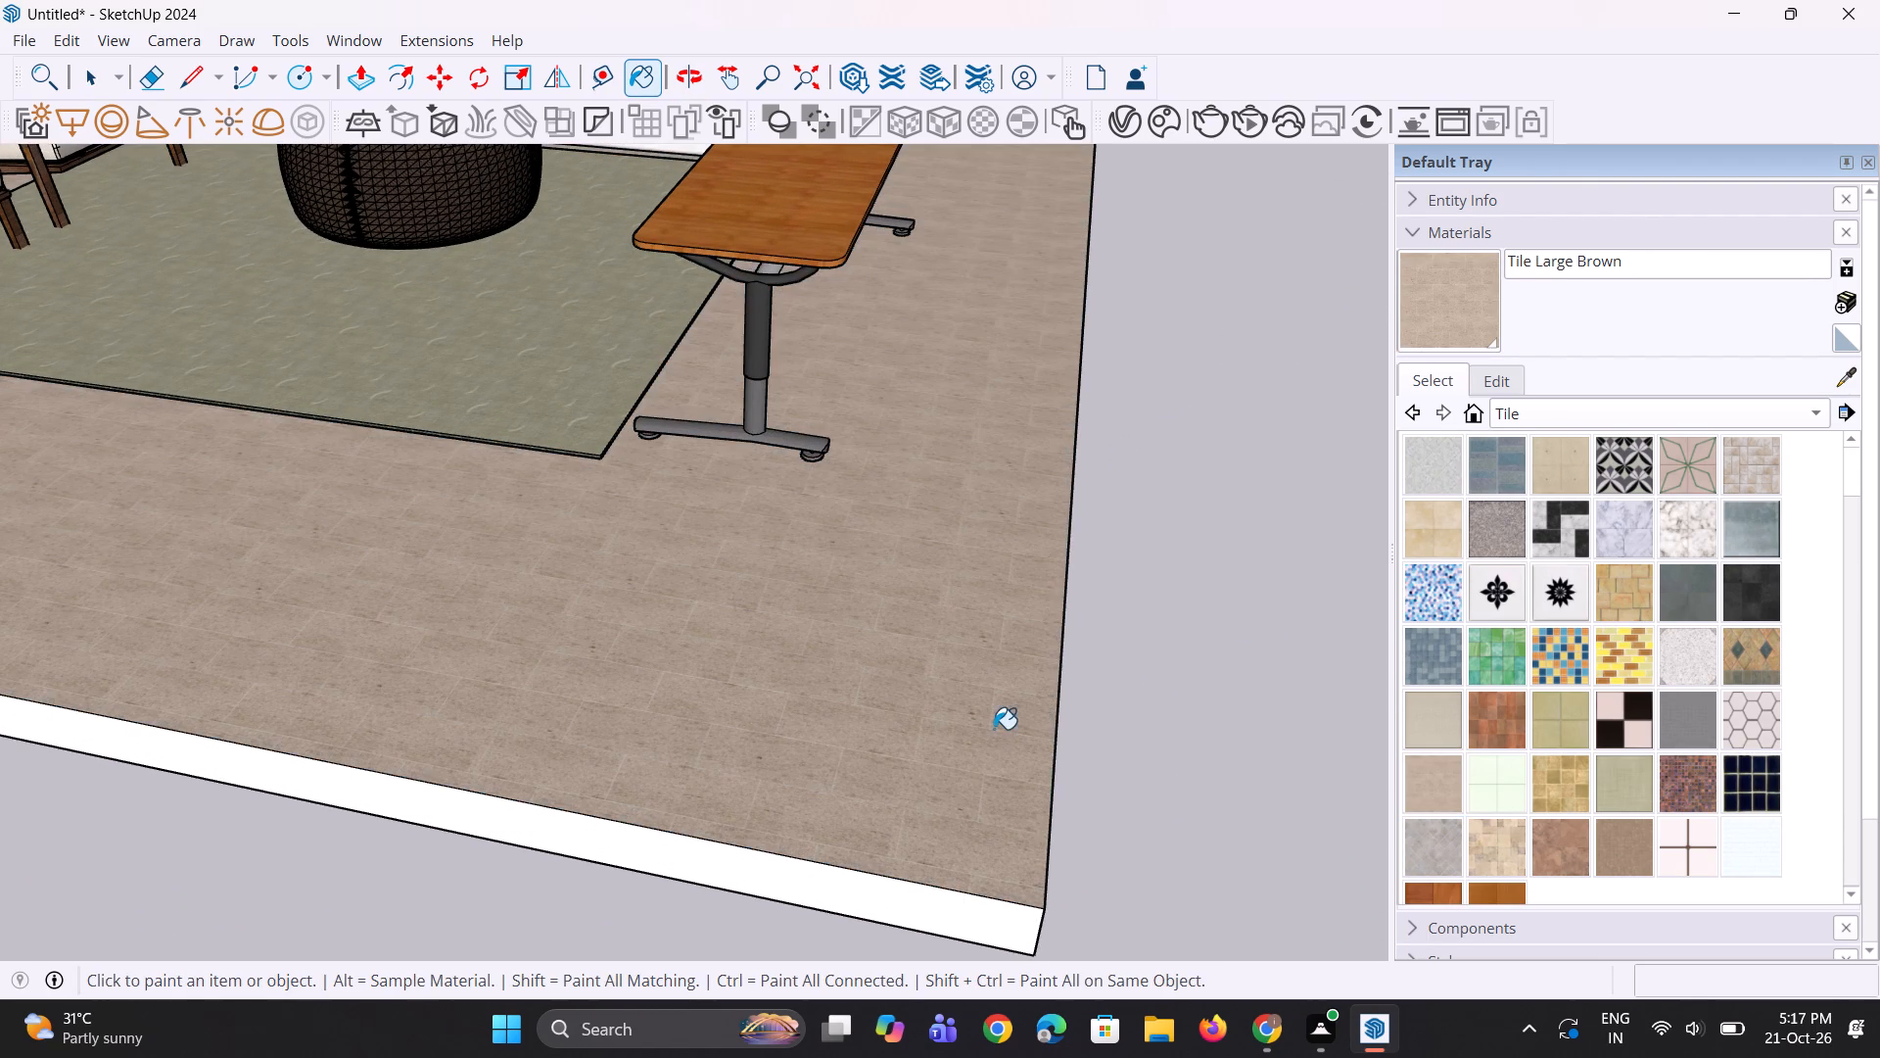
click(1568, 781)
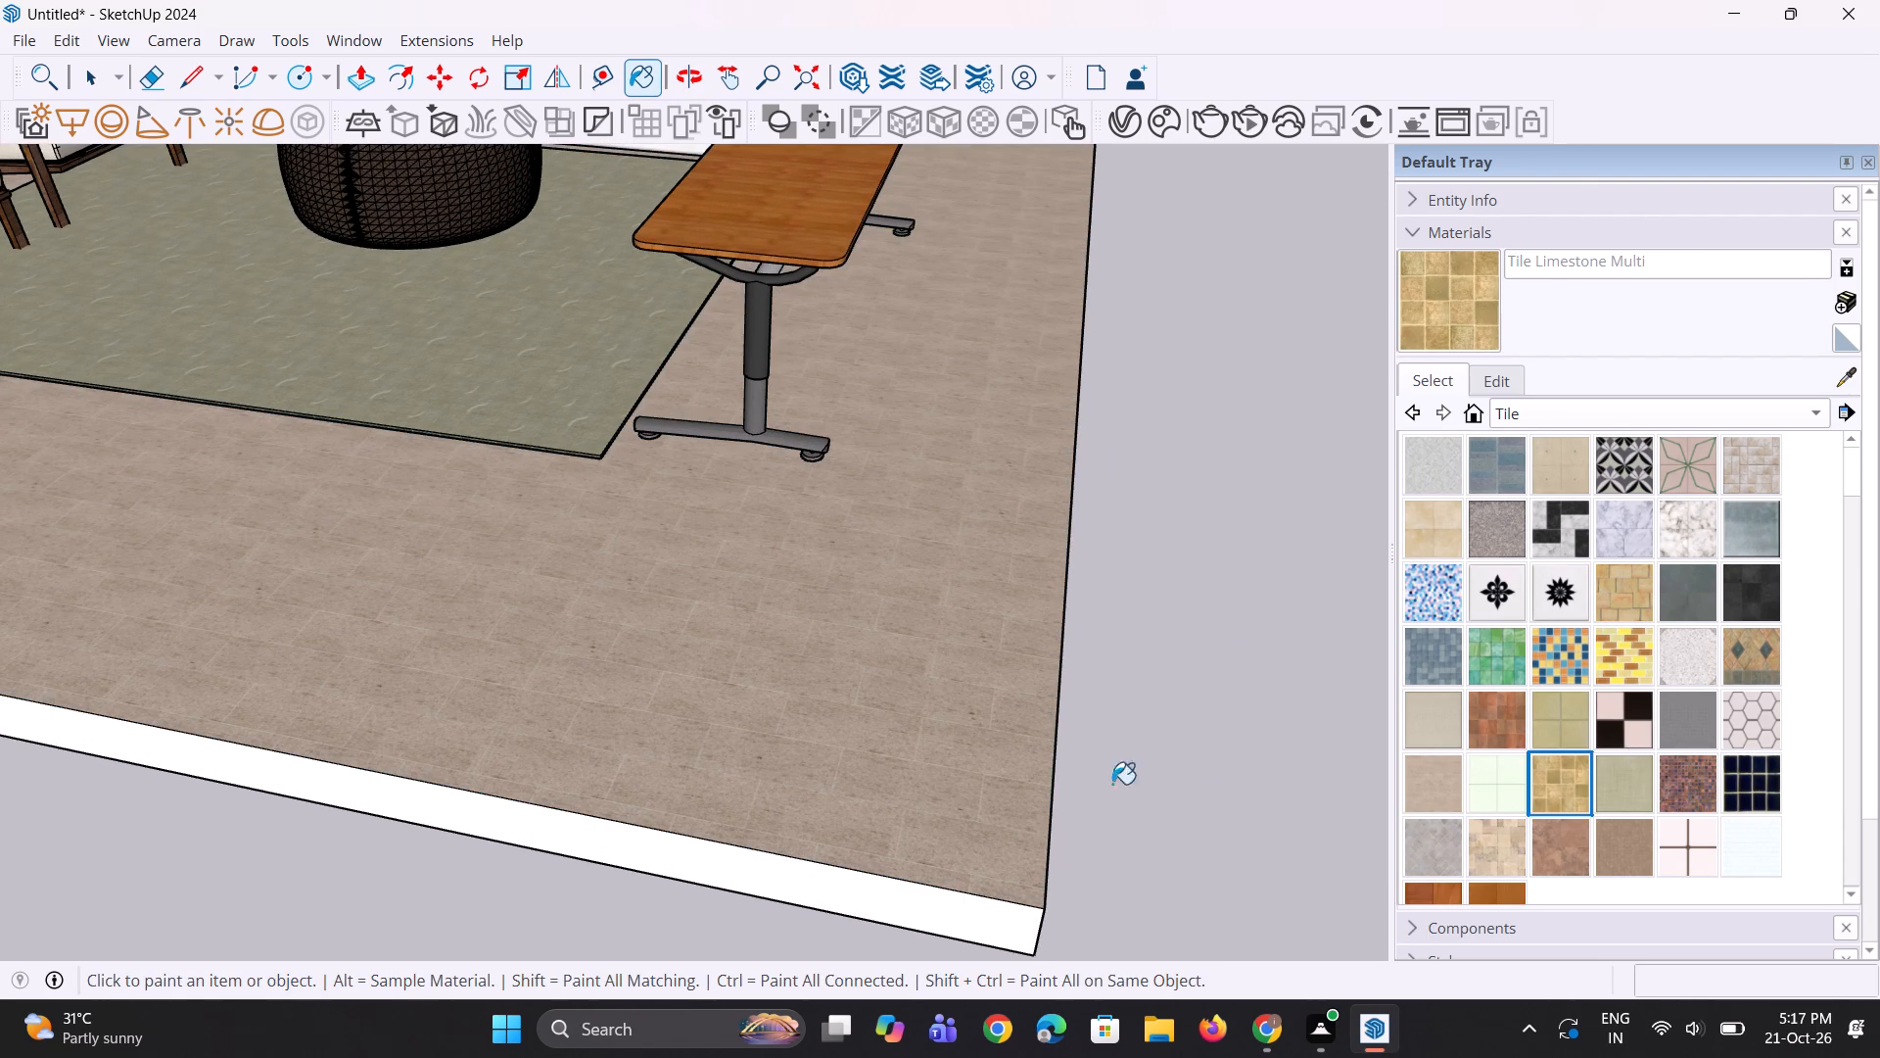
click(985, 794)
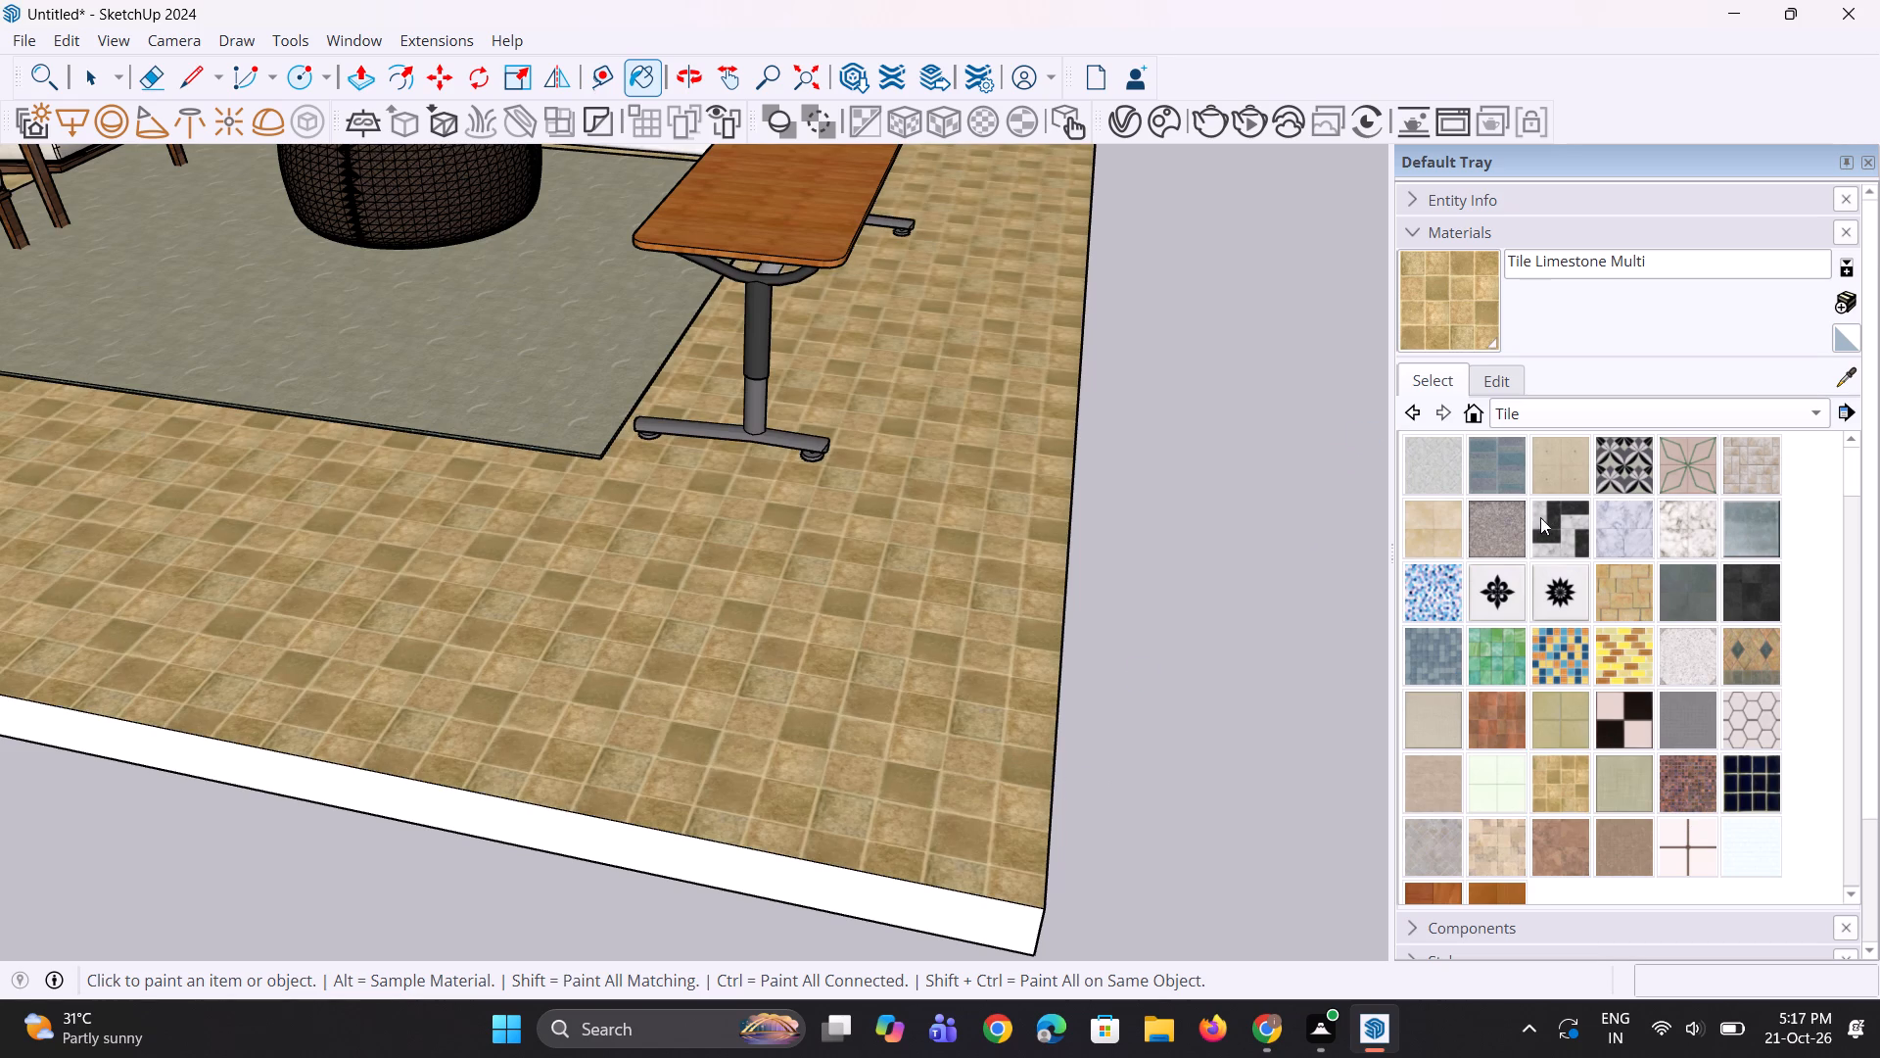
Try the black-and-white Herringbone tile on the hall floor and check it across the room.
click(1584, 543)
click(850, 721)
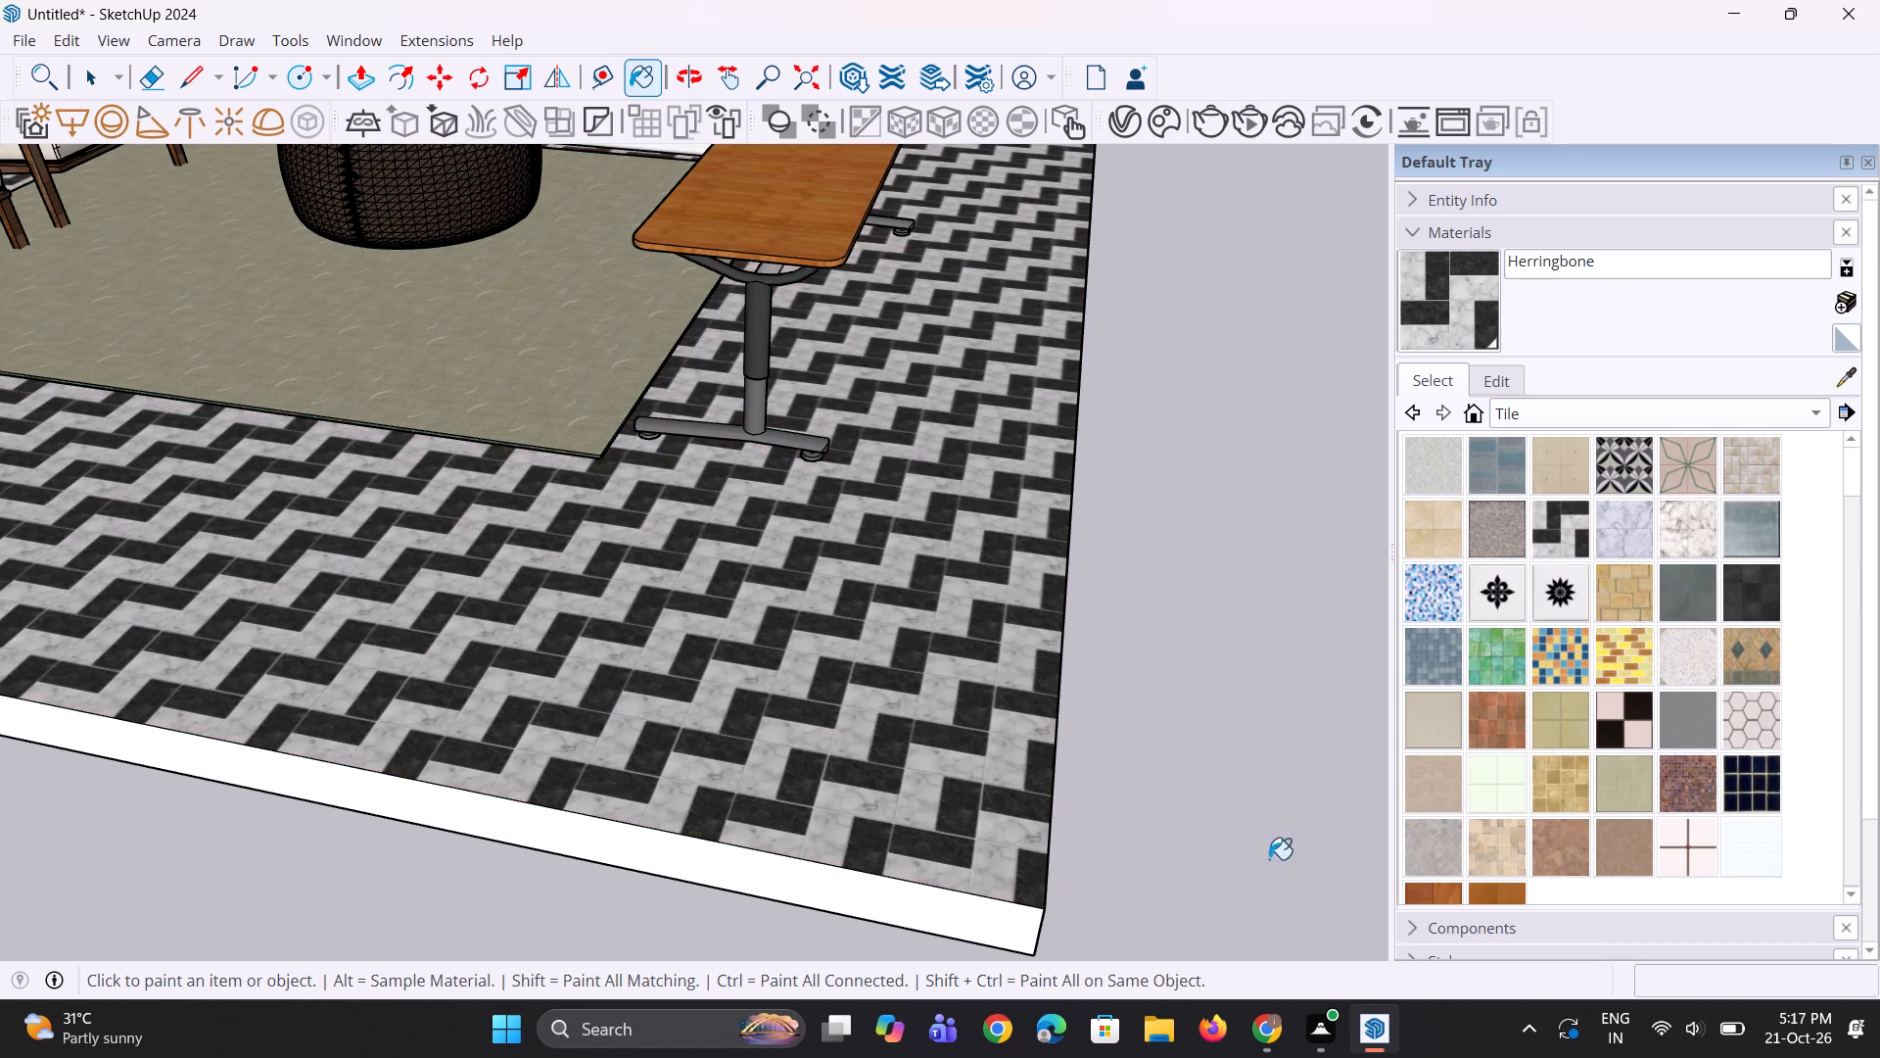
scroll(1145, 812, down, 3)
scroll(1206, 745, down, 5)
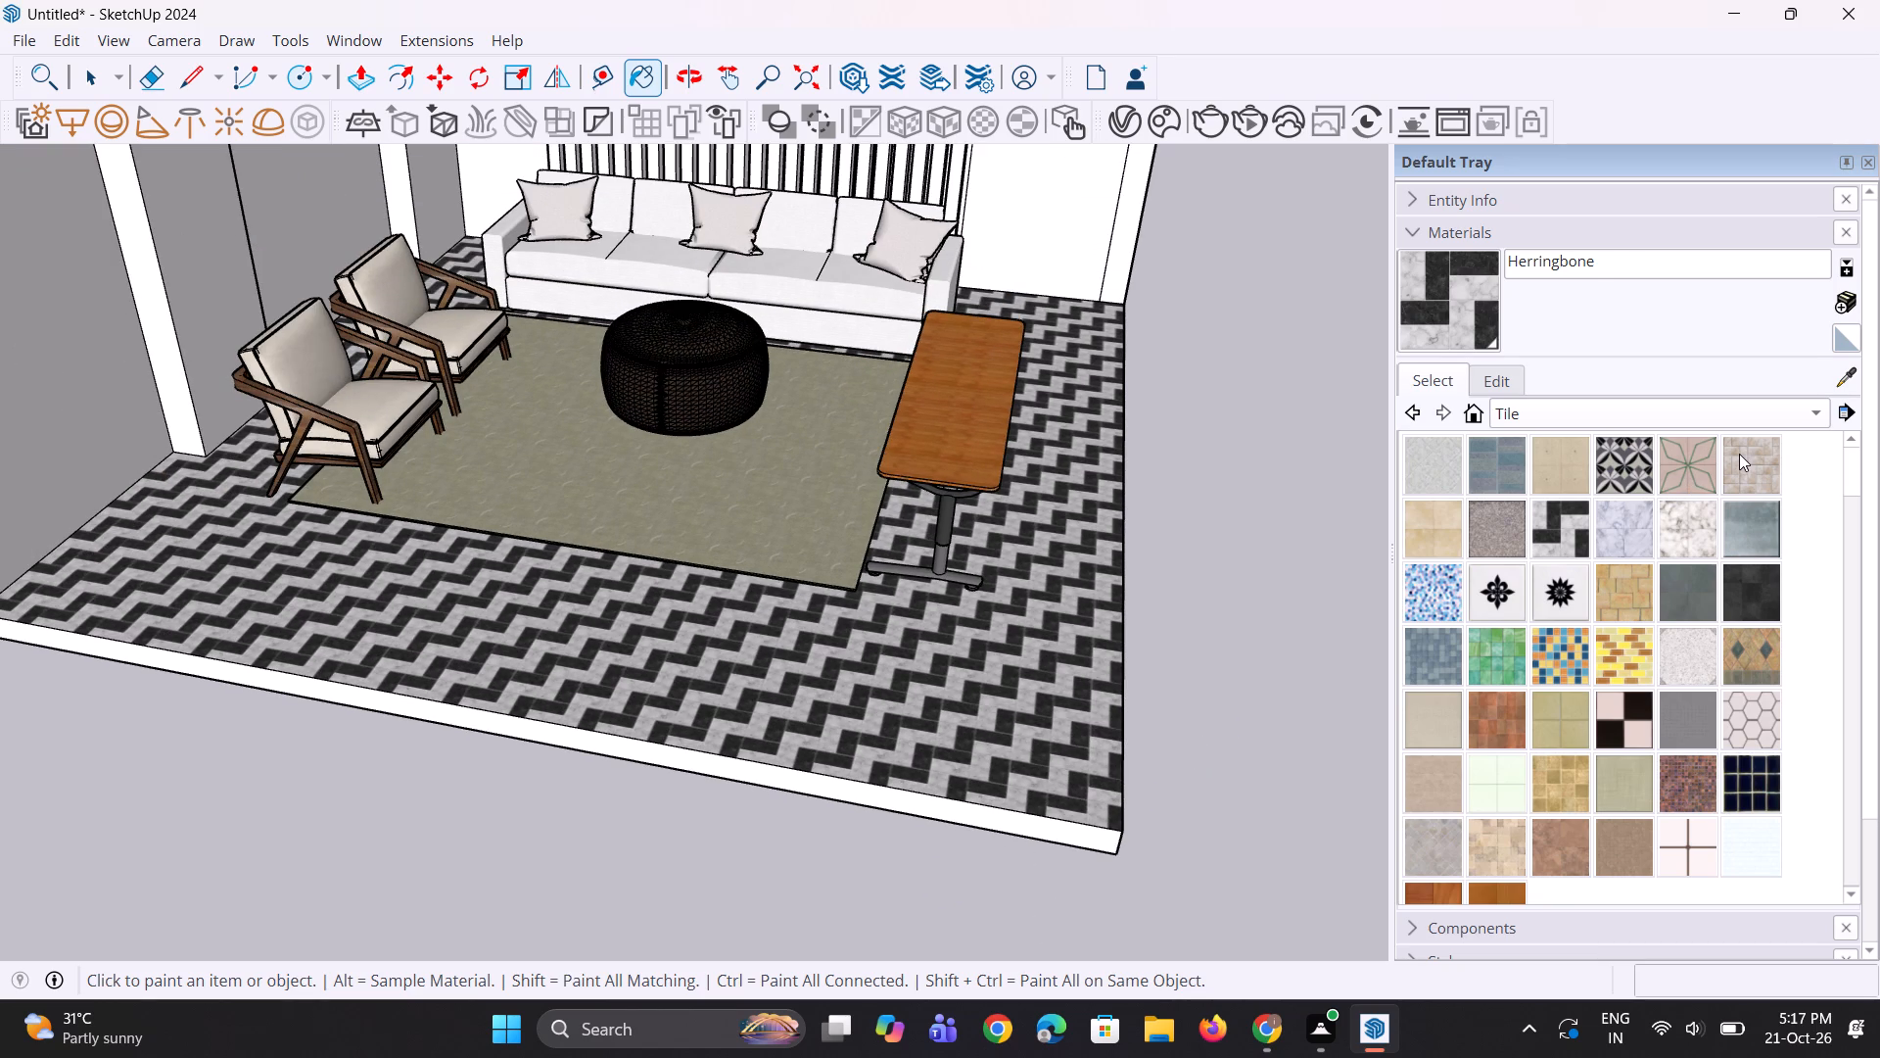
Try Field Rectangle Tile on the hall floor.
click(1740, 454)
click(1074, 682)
Look through the whole Tile collection for another floor finish.
scroll(1492, 842, up, 2)
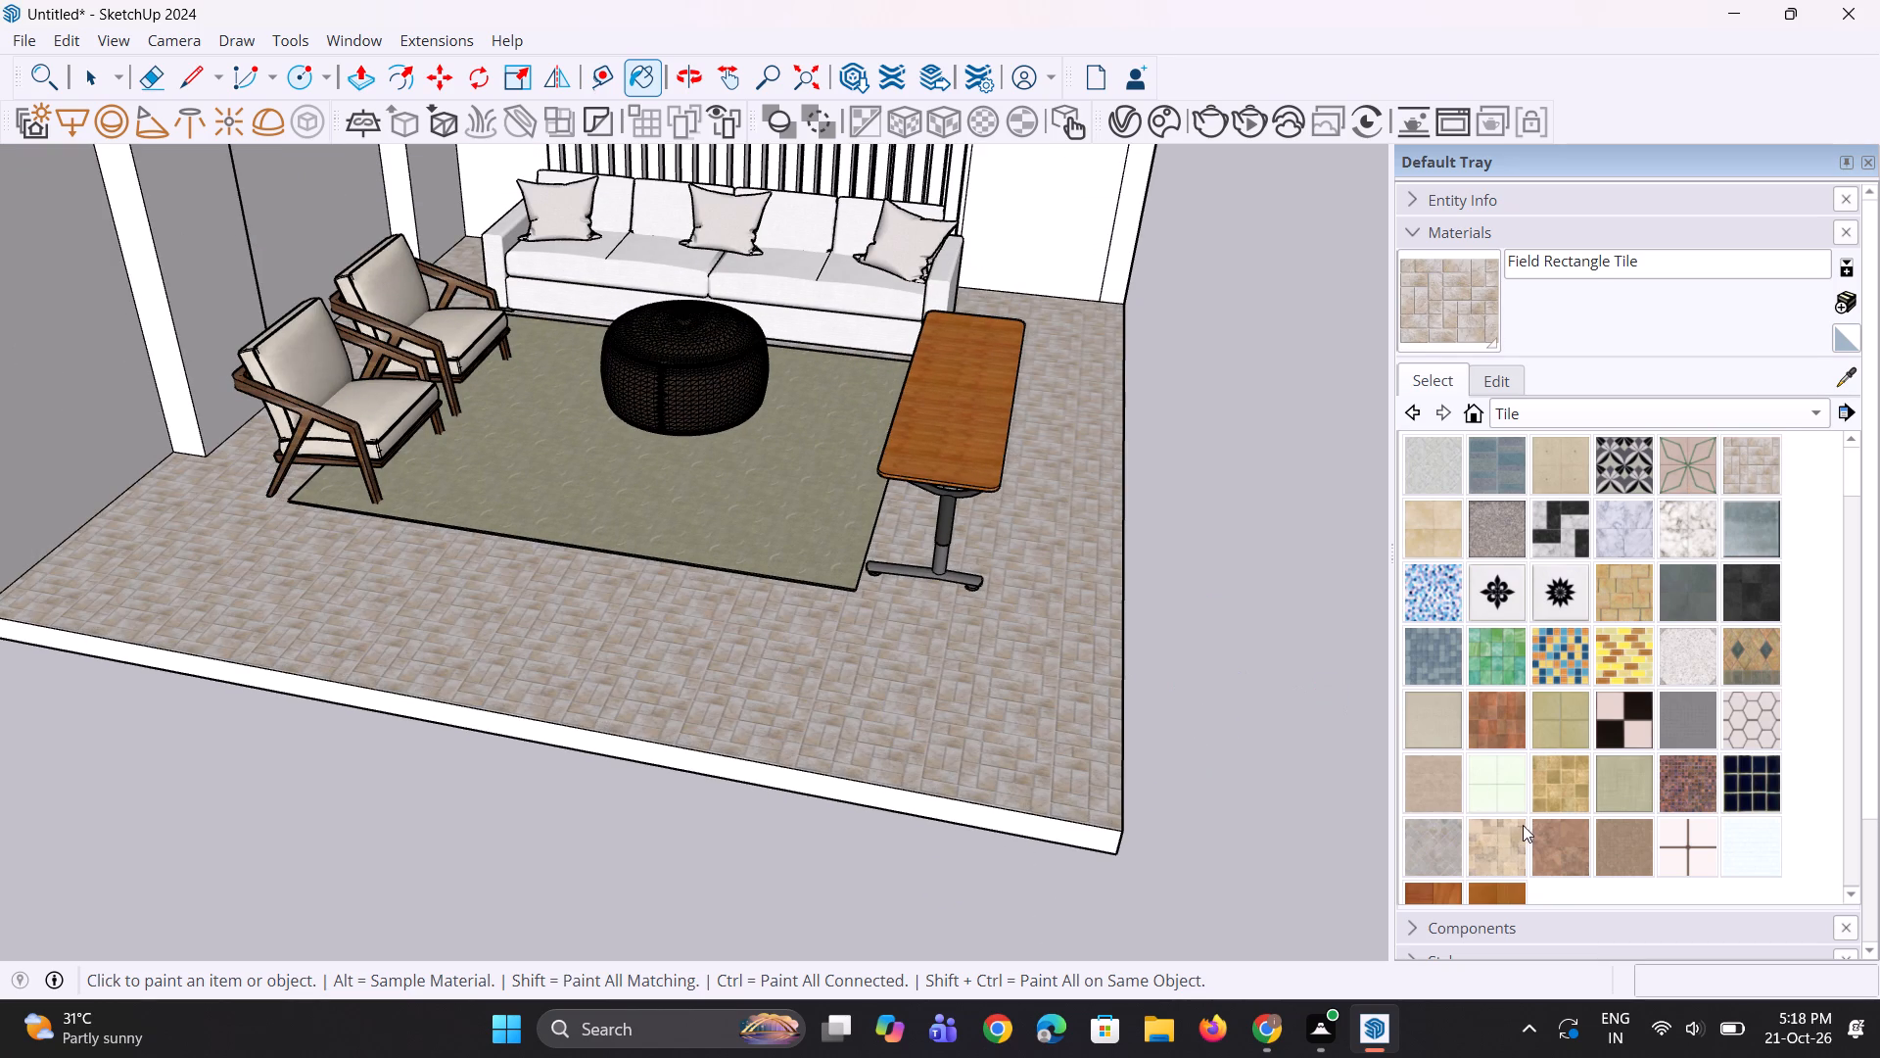
scroll(1523, 825, up, 1)
scroll(1590, 725, down, 3)
scroll(1567, 708, up, 1)
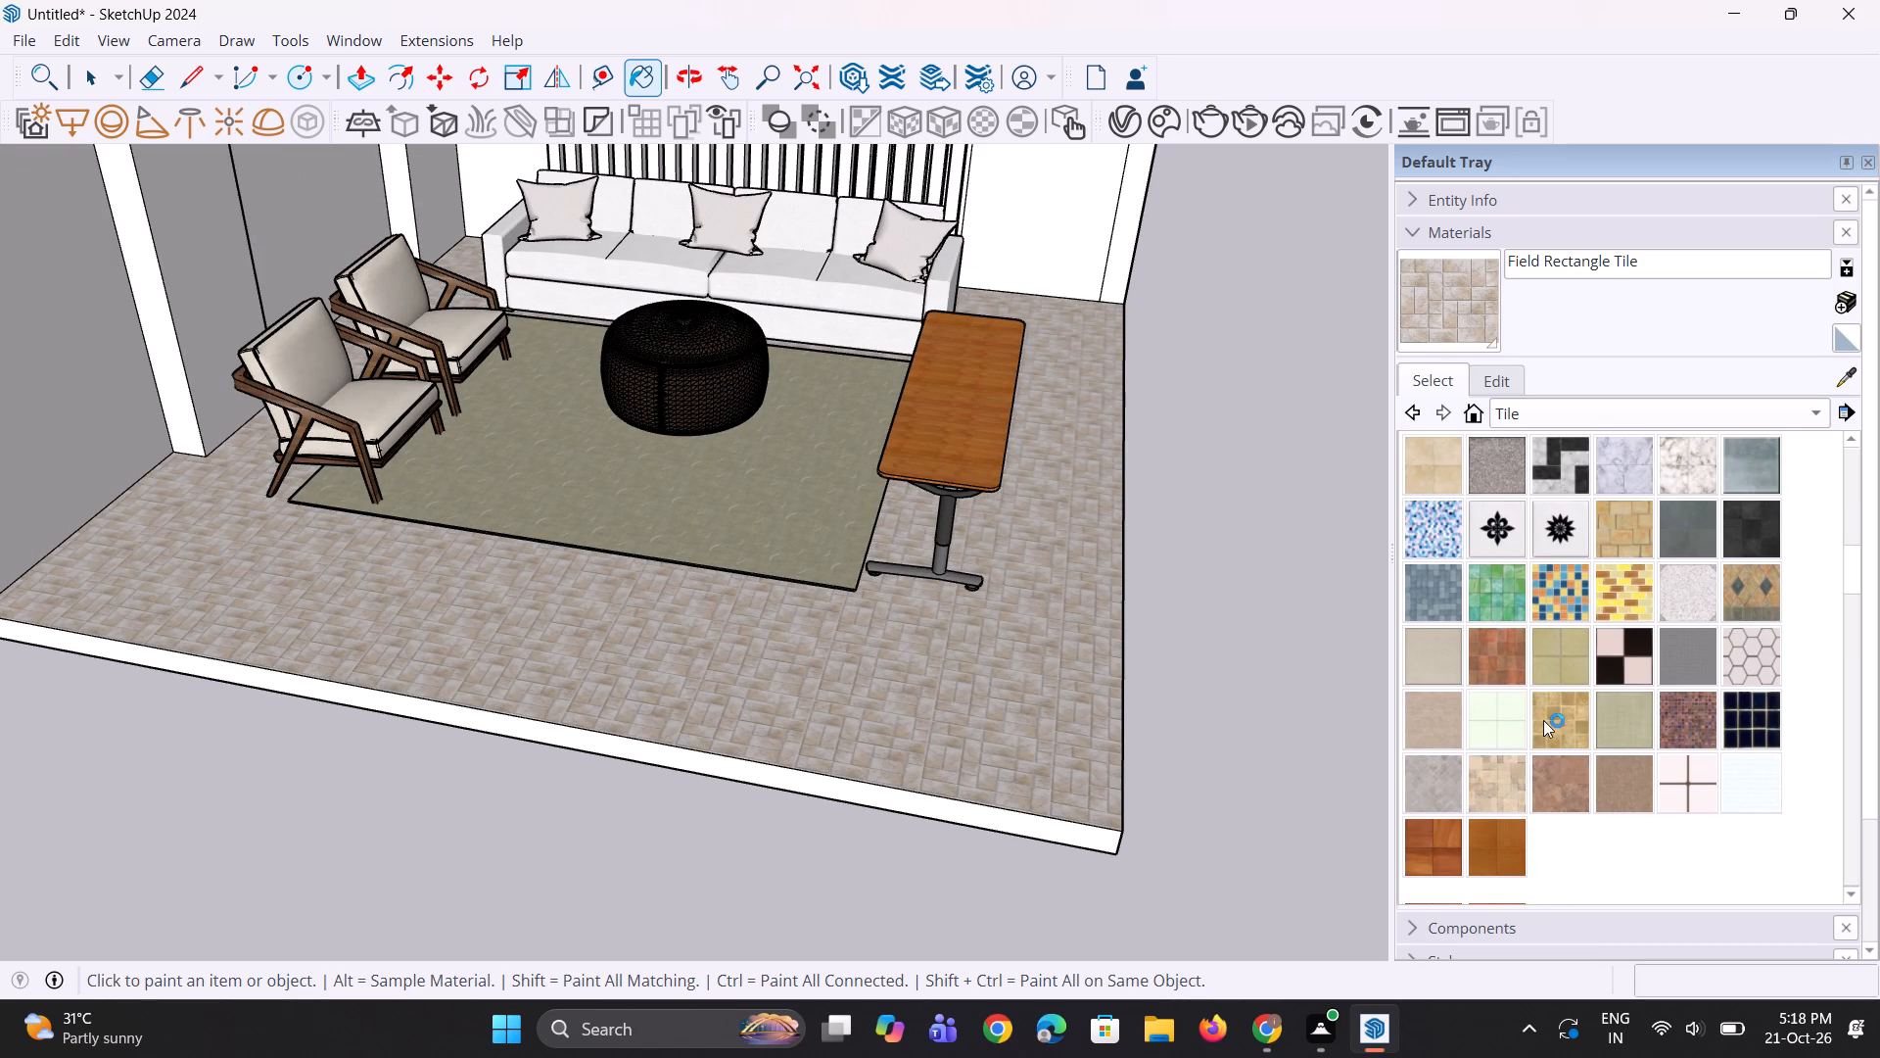
scroll(1488, 768, up, 1)
scroll(1486, 768, down, 3)
key(space)
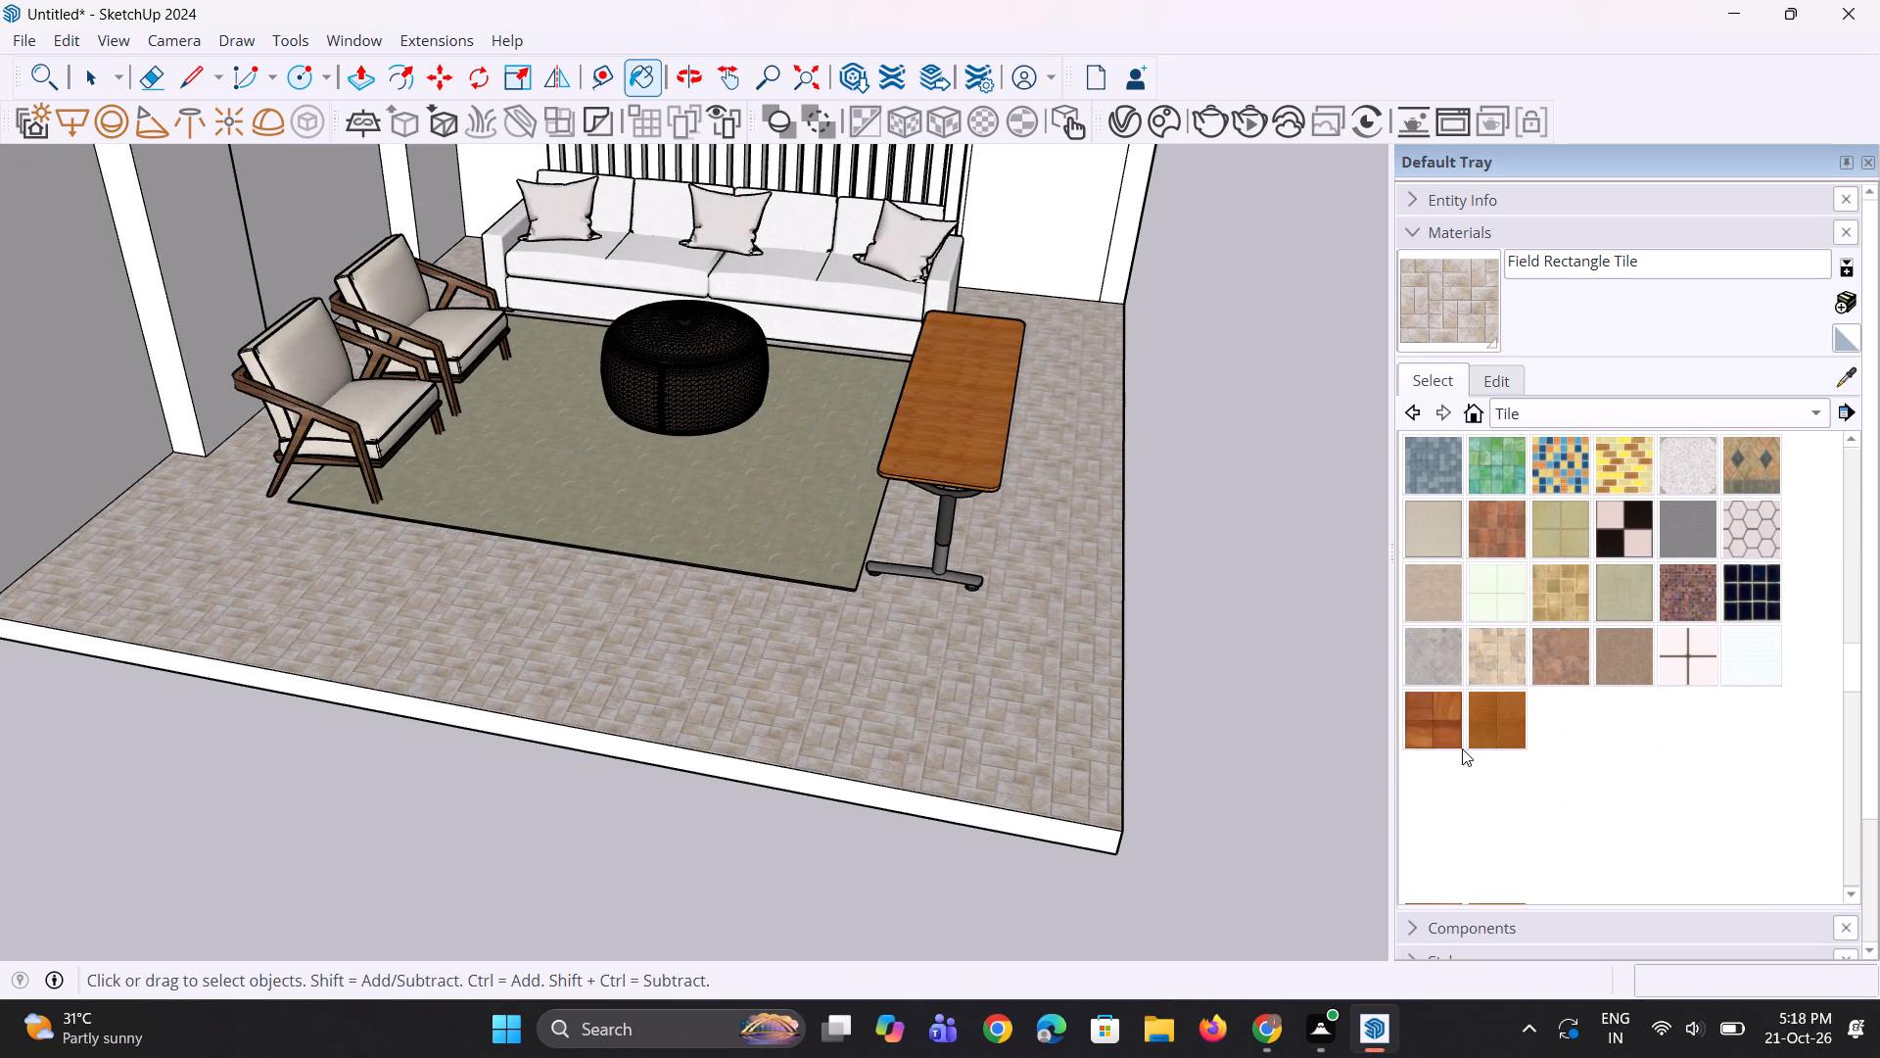
key(space)
key(space)
scroll(1423, 709, down, 2)
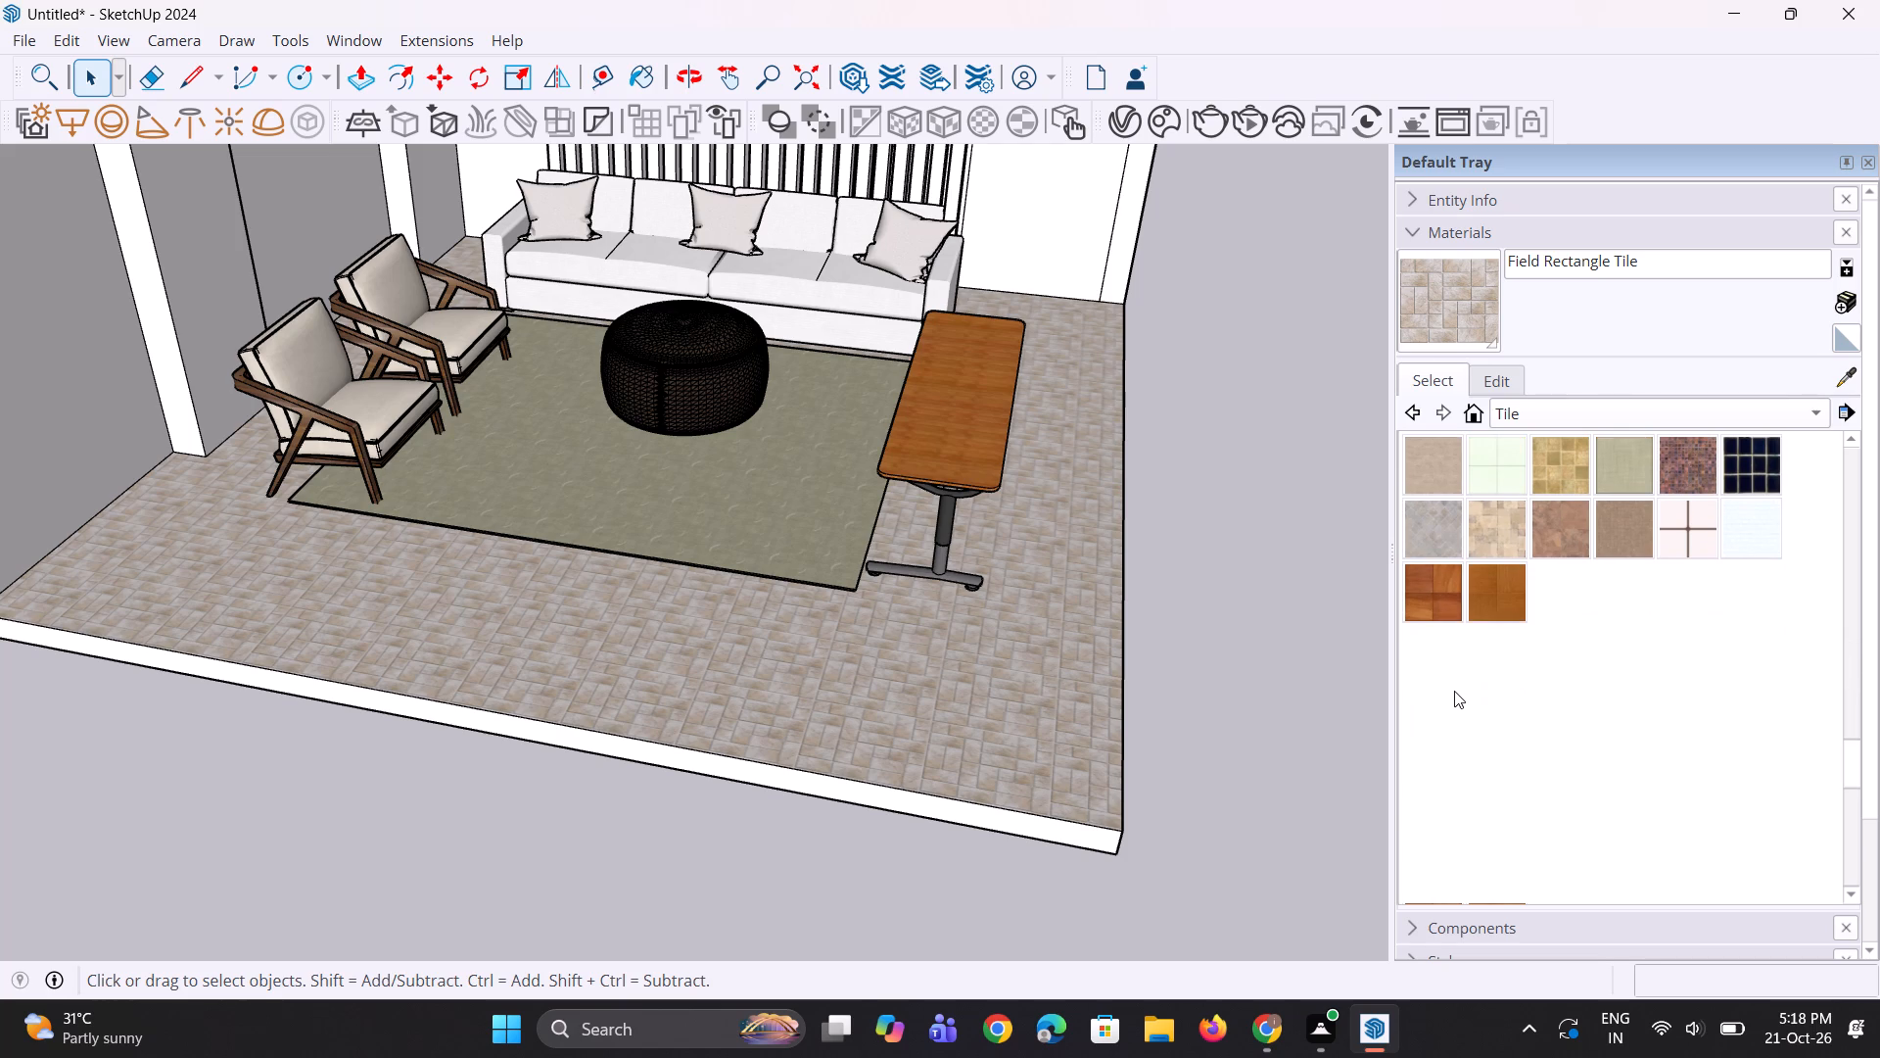
scroll(1454, 691, up, 7)
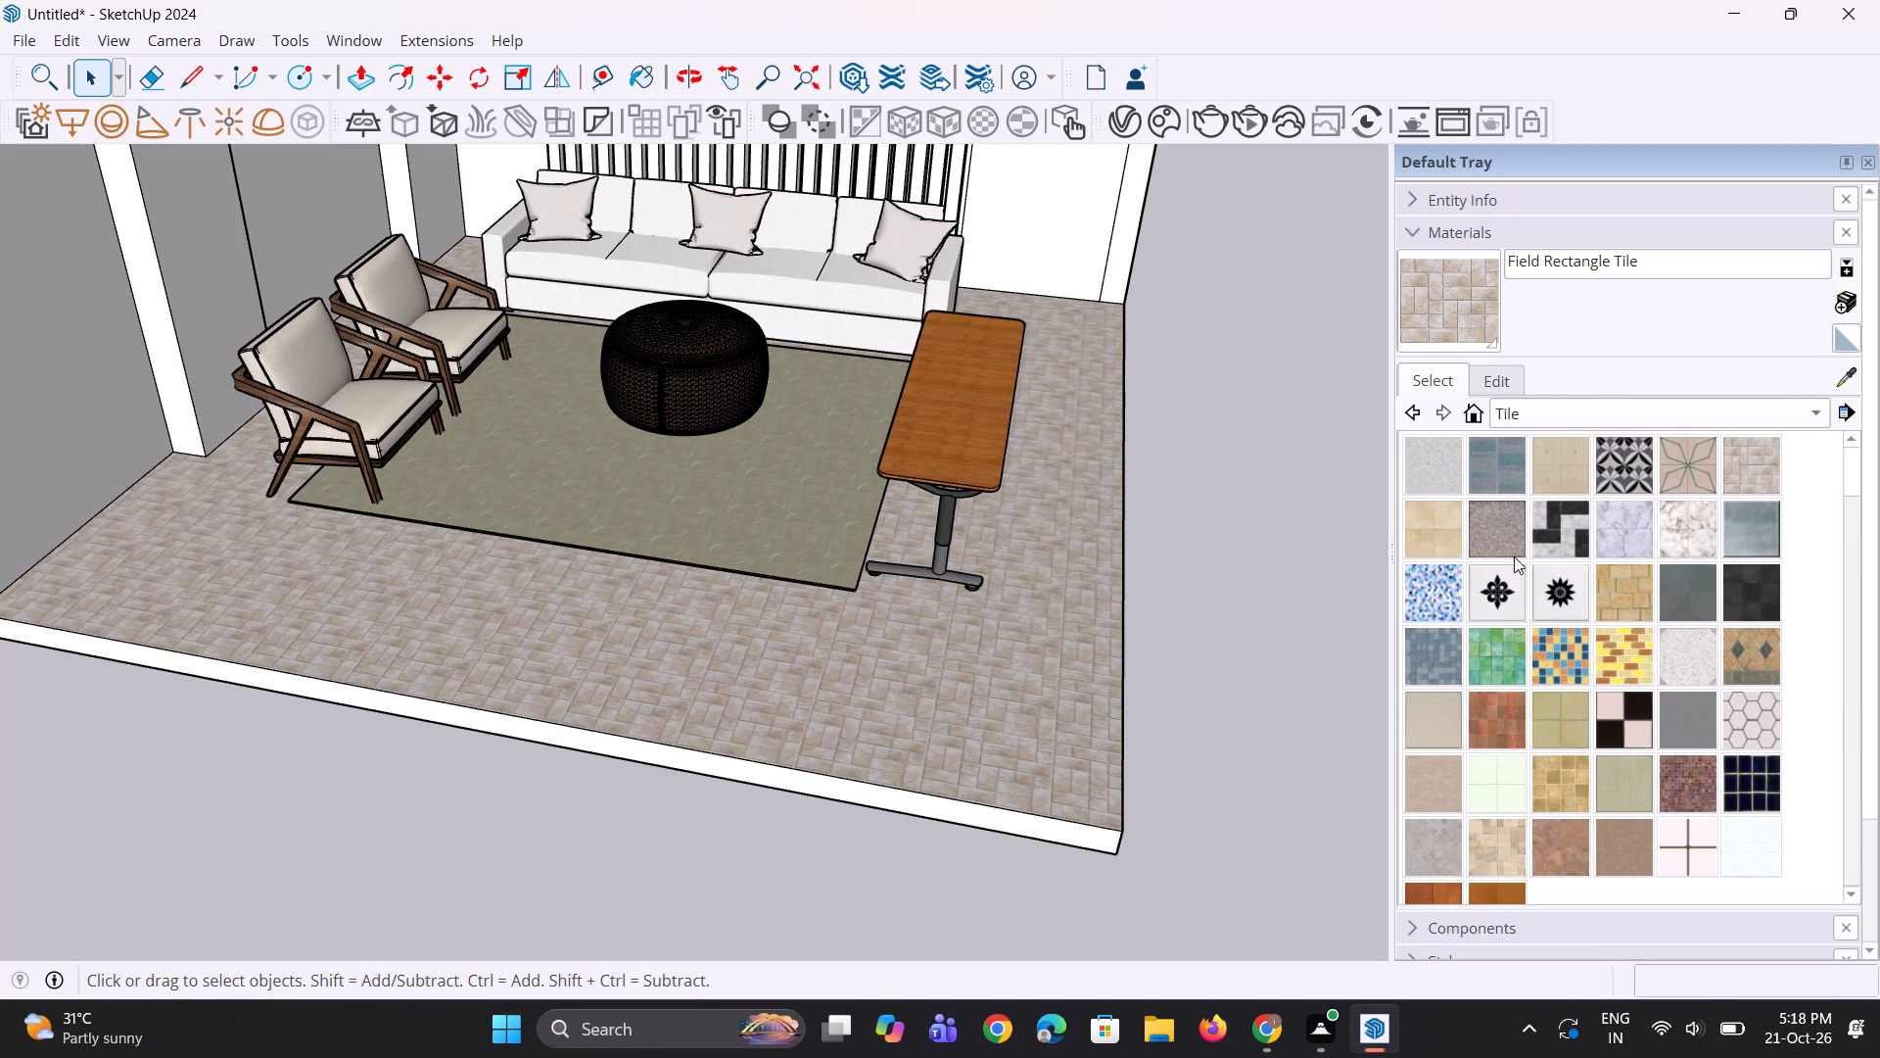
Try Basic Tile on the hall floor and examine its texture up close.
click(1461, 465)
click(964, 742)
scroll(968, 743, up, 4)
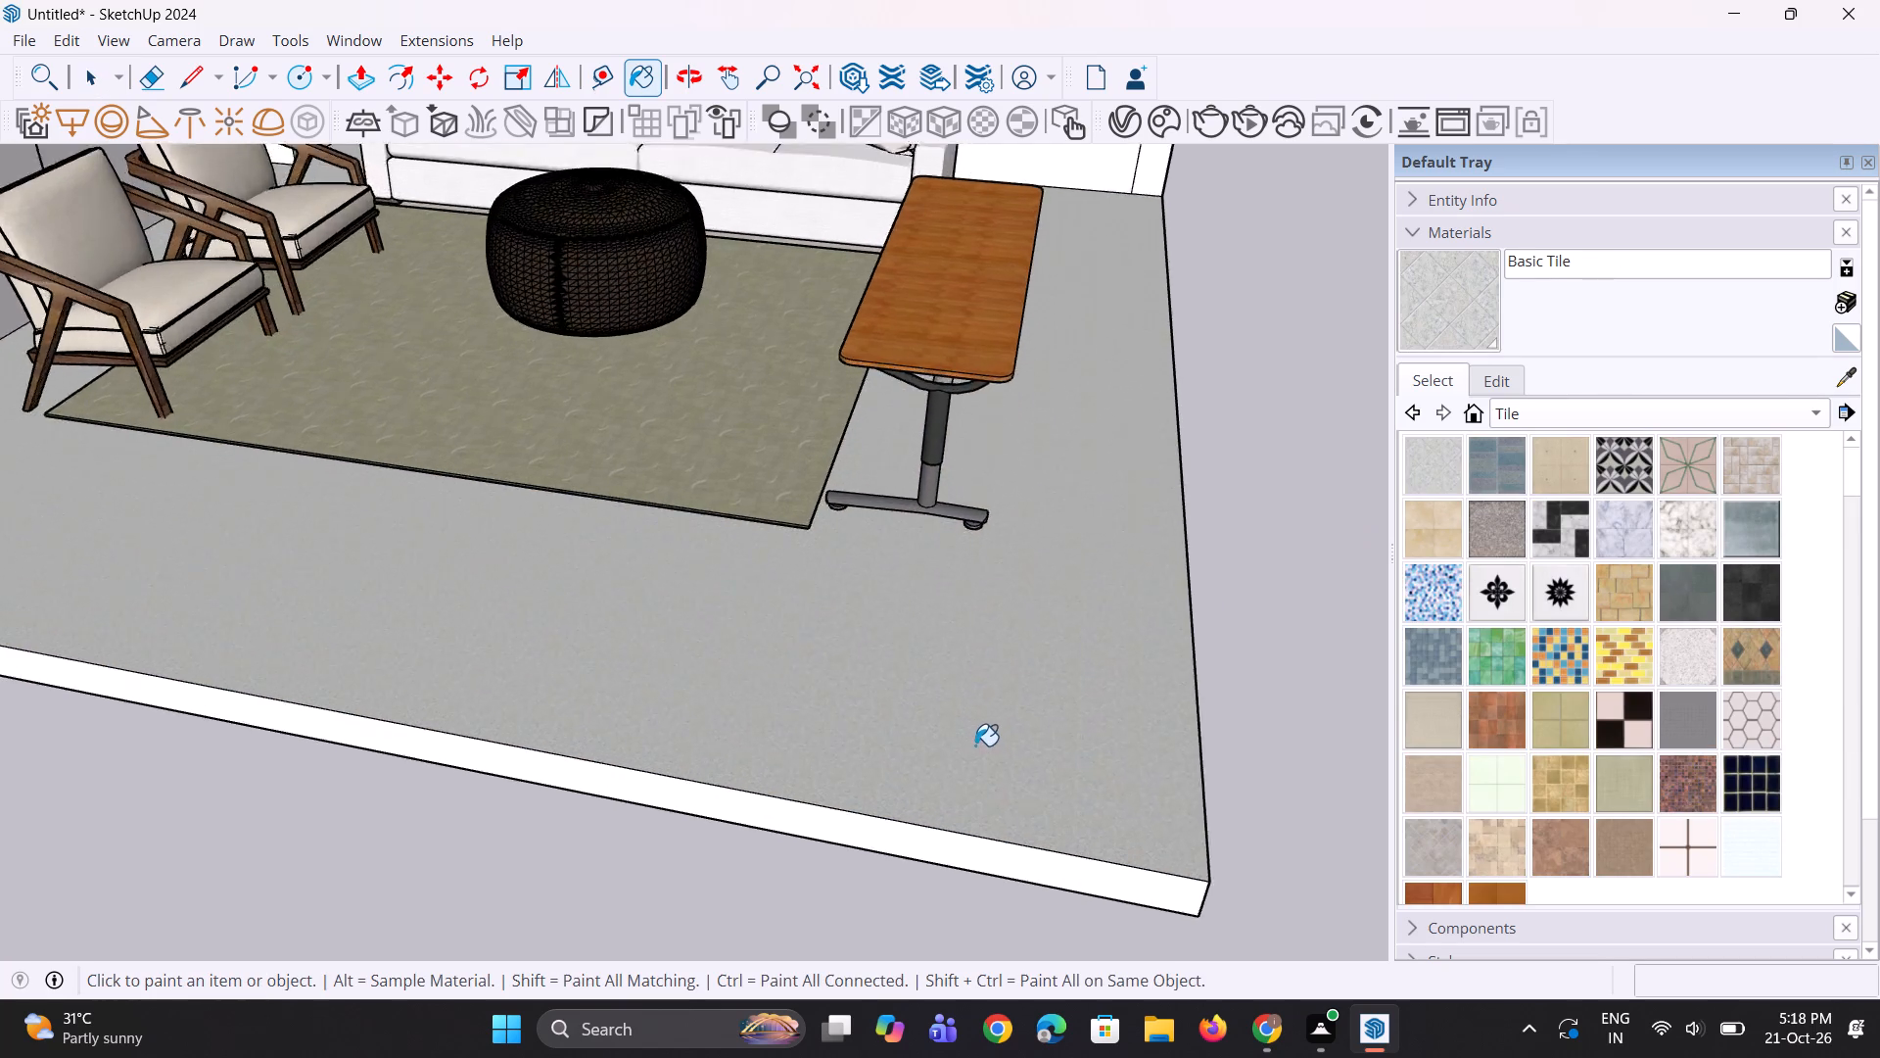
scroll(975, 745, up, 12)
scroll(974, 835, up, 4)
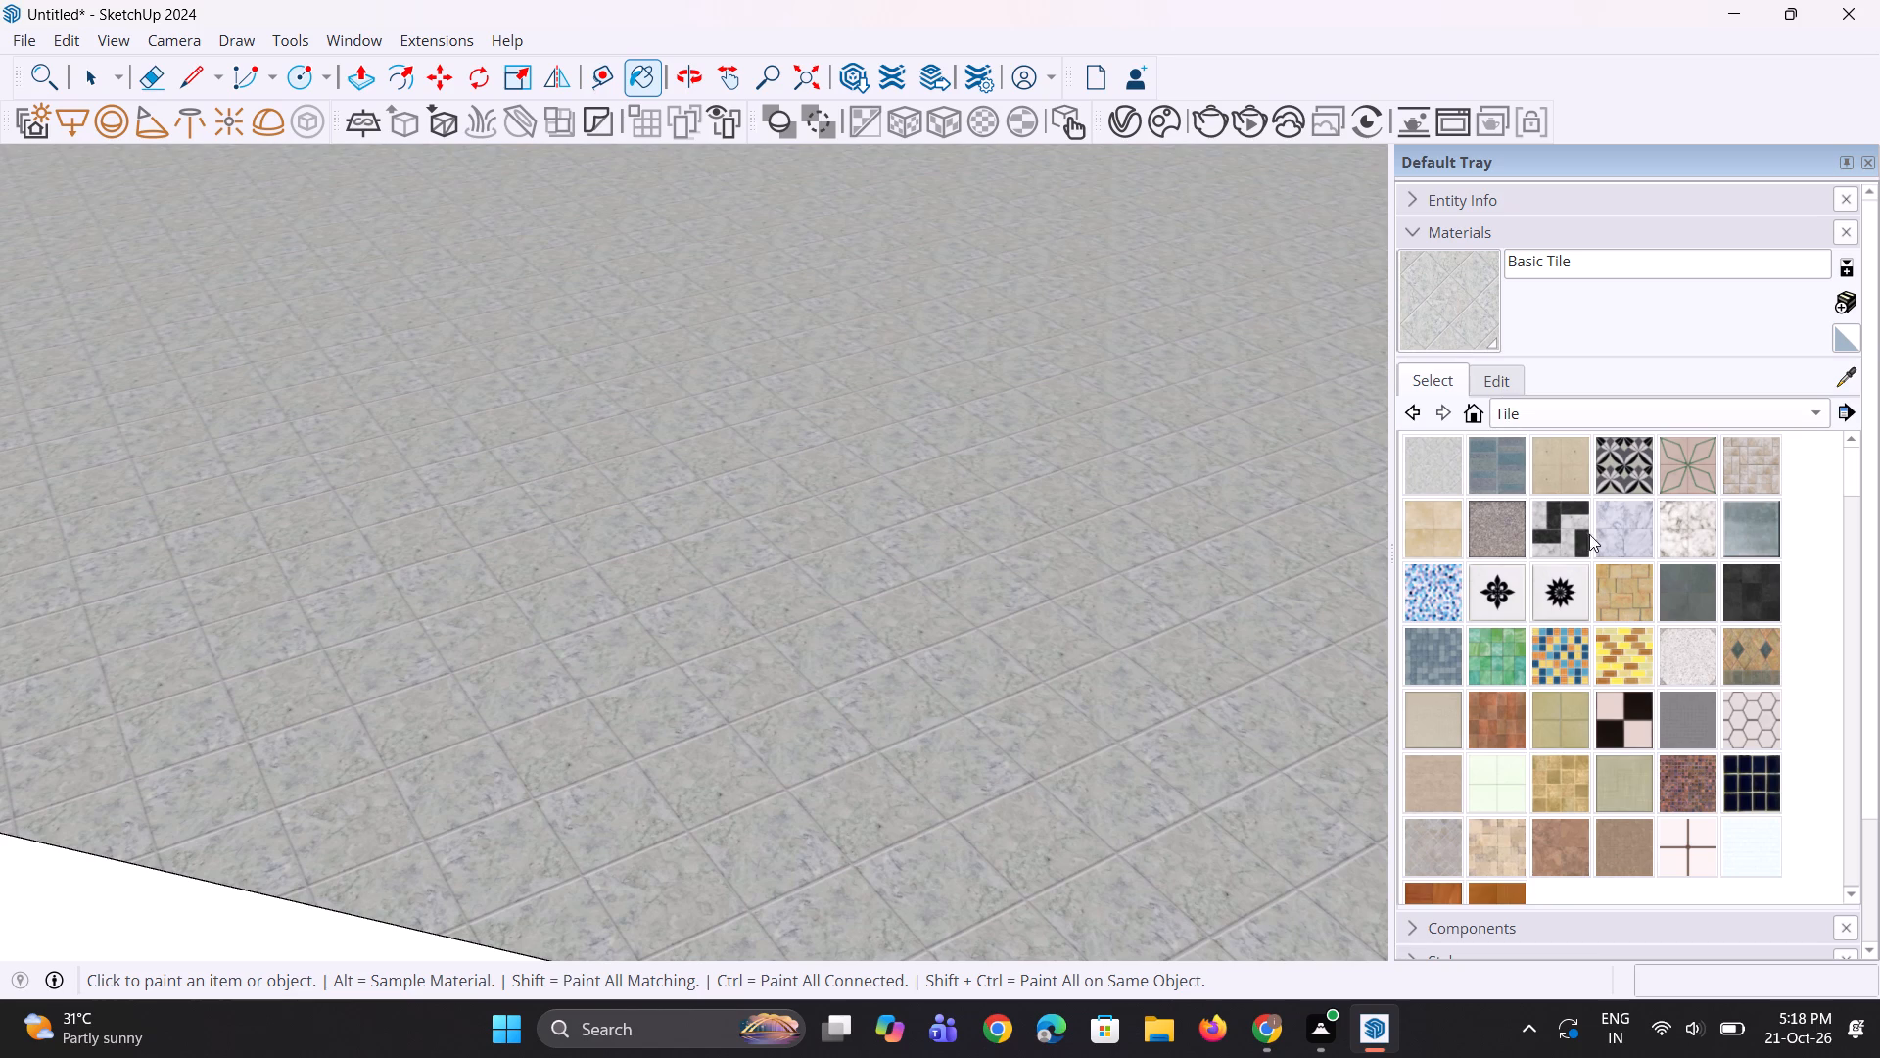
Paint the hall floor with the Slate tile material and check it across the whole room.
click(1683, 576)
click(1137, 660)
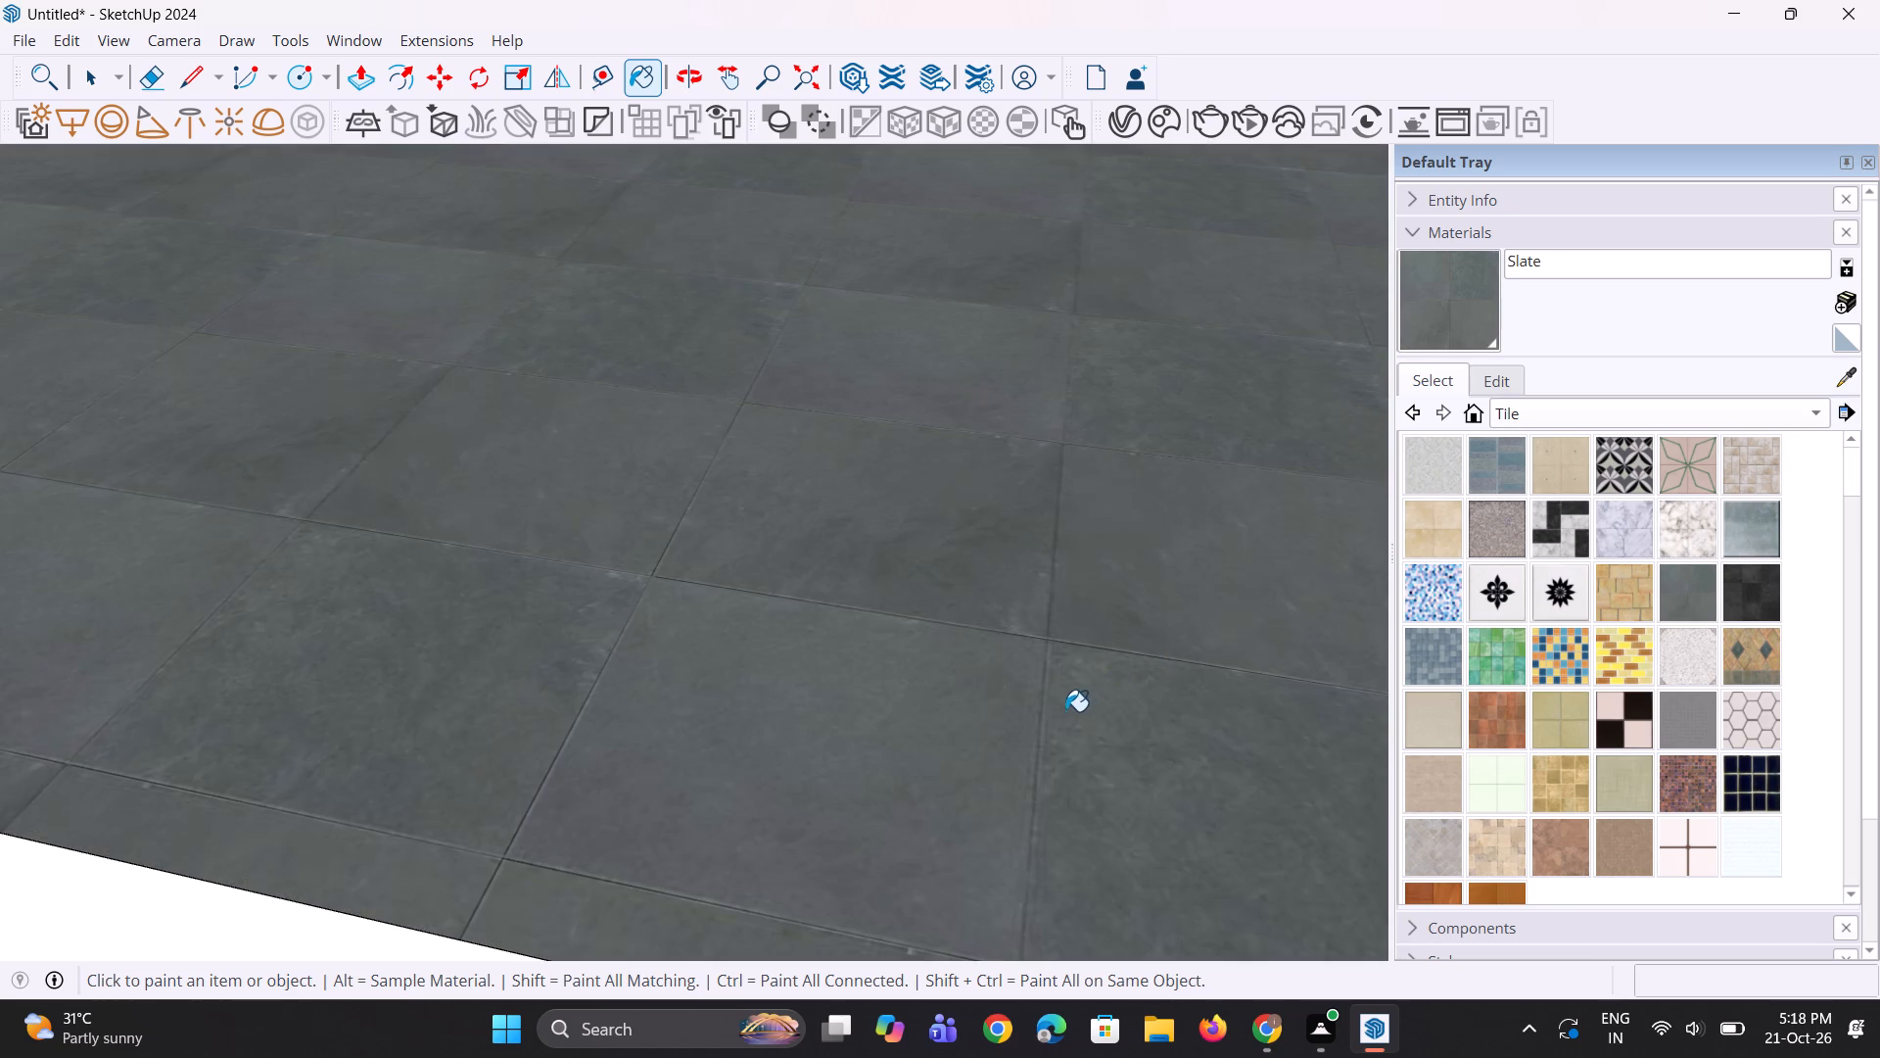
scroll(1064, 712, down, 20)
scroll(1064, 712, down, 14)
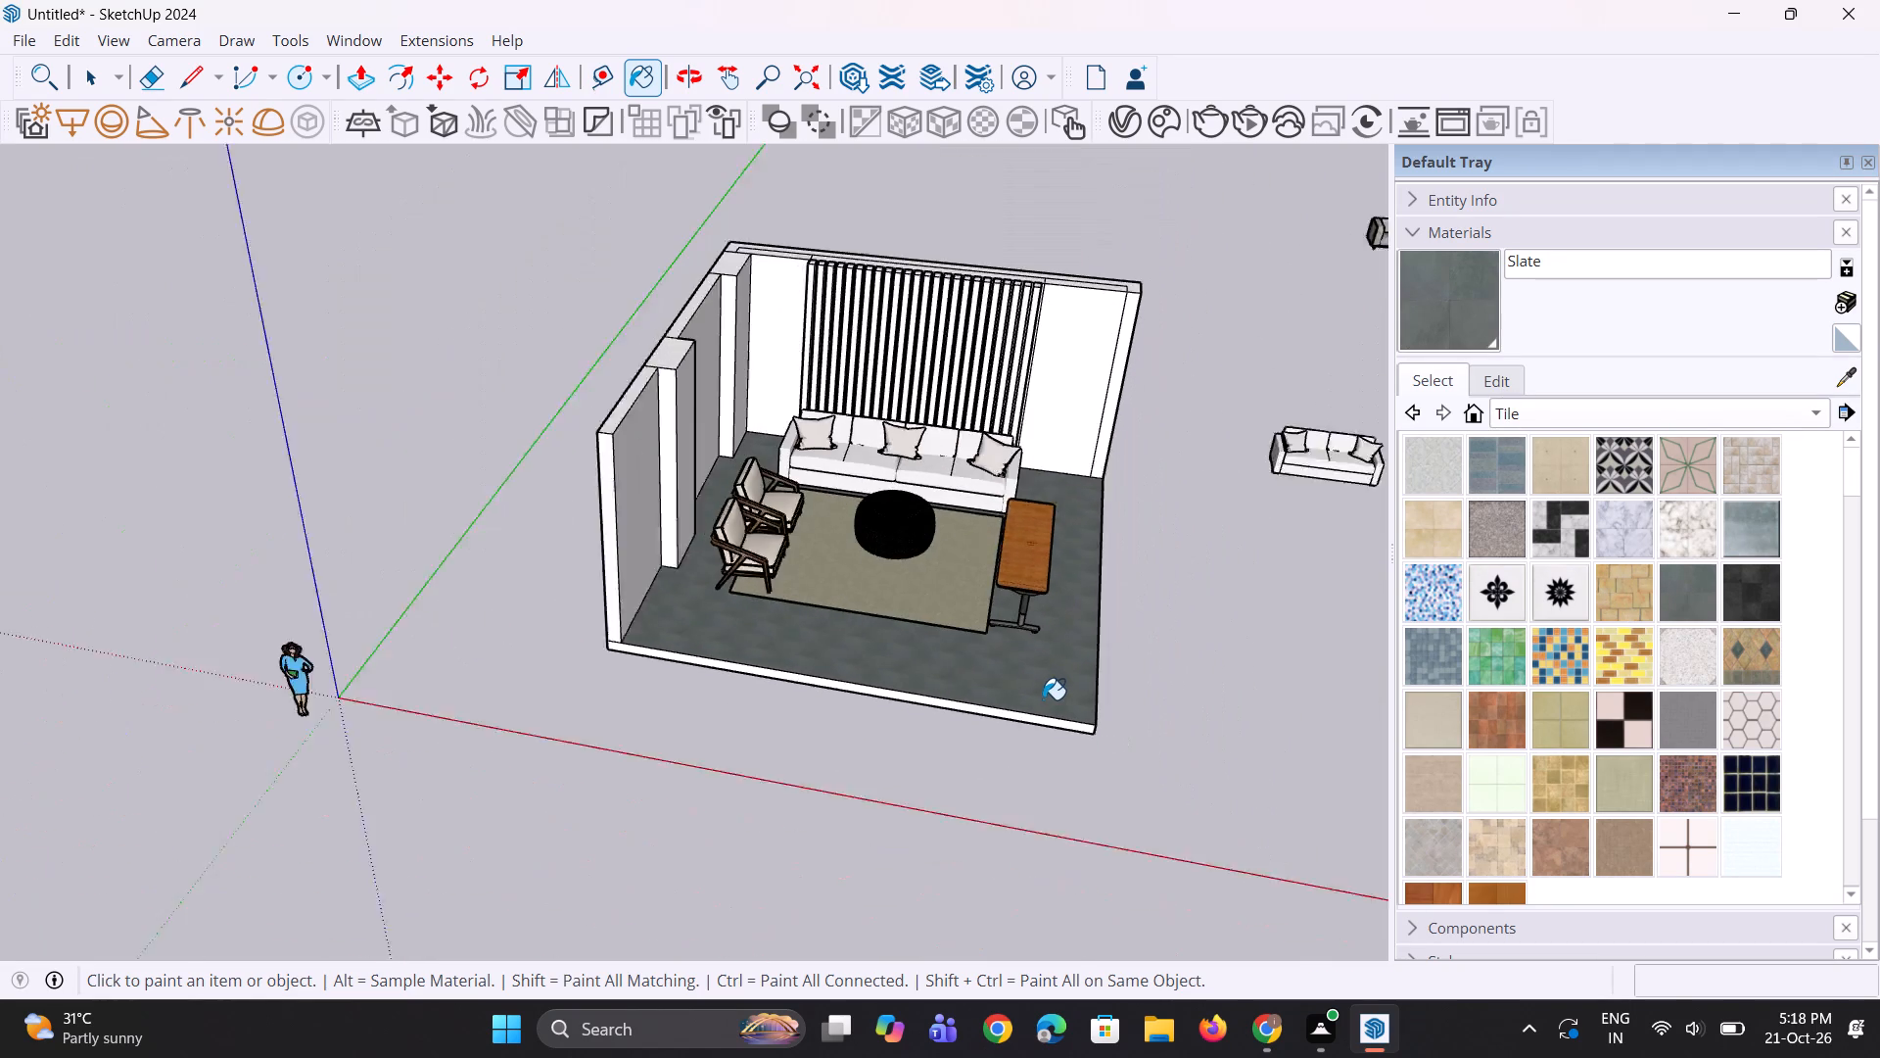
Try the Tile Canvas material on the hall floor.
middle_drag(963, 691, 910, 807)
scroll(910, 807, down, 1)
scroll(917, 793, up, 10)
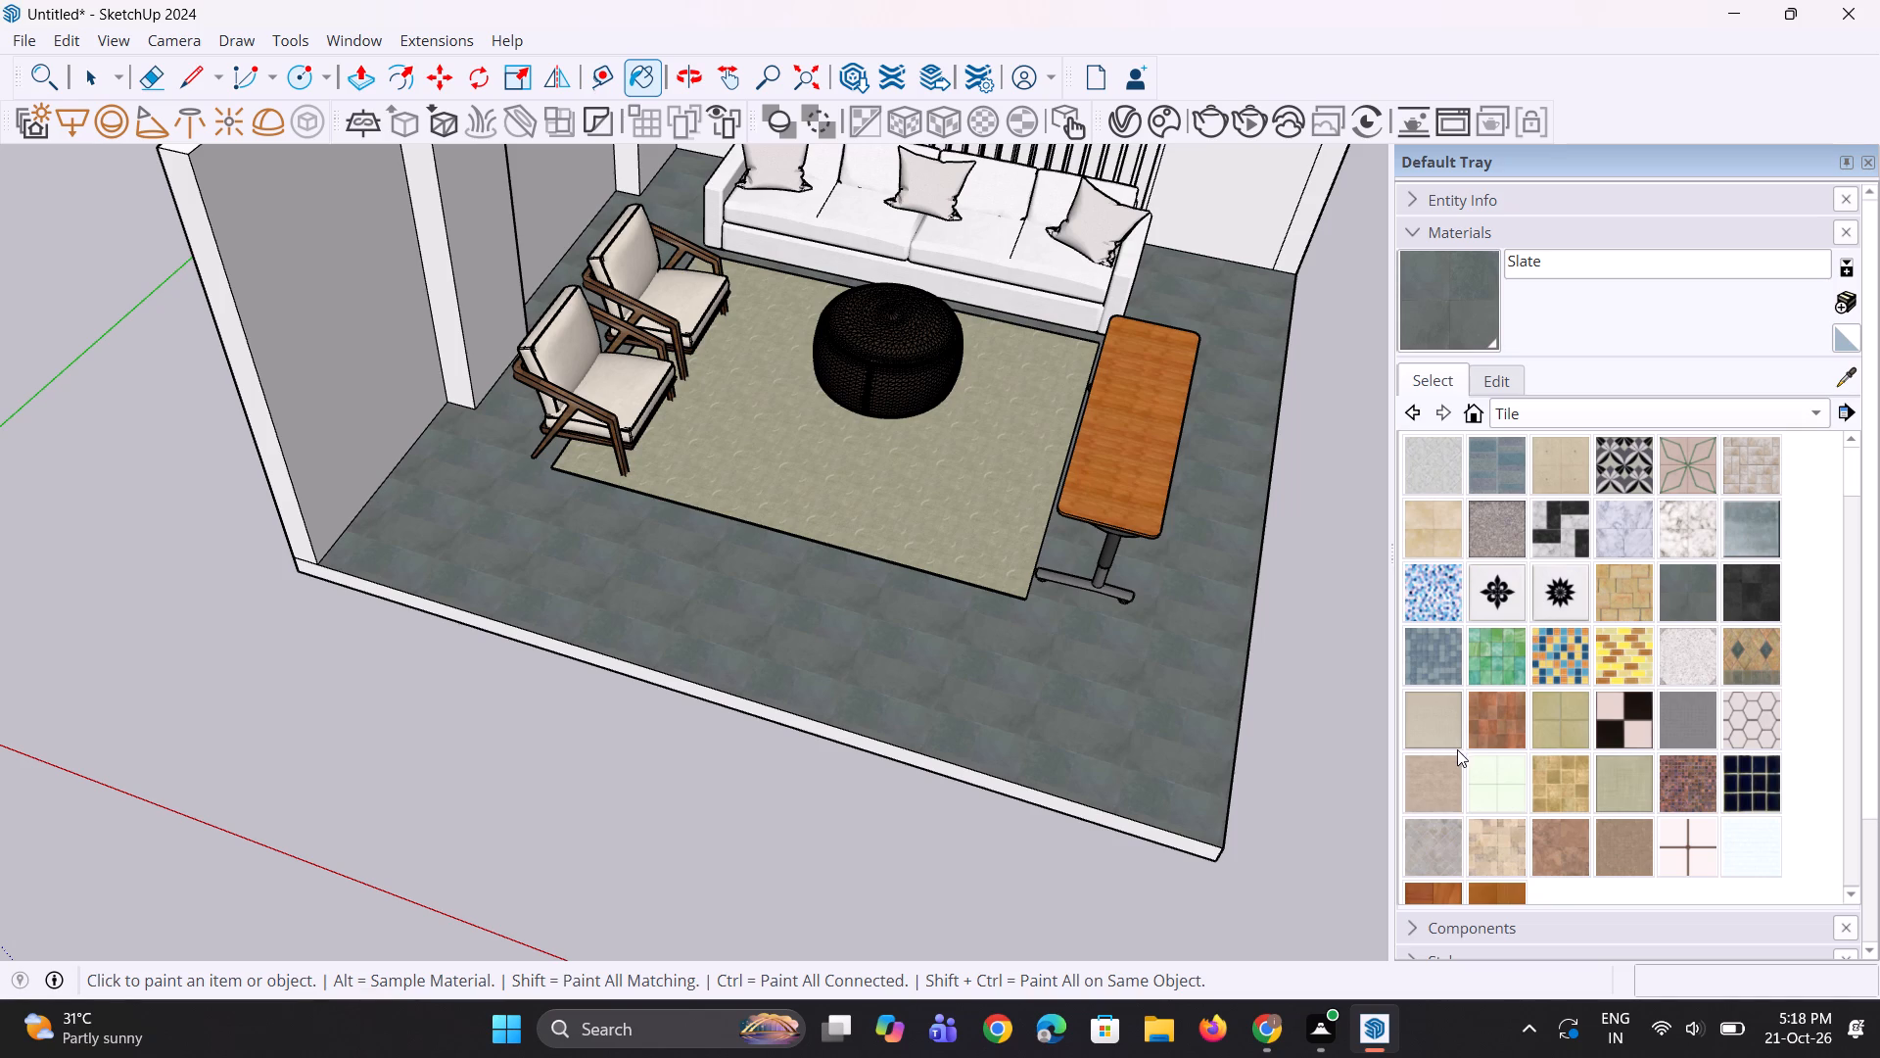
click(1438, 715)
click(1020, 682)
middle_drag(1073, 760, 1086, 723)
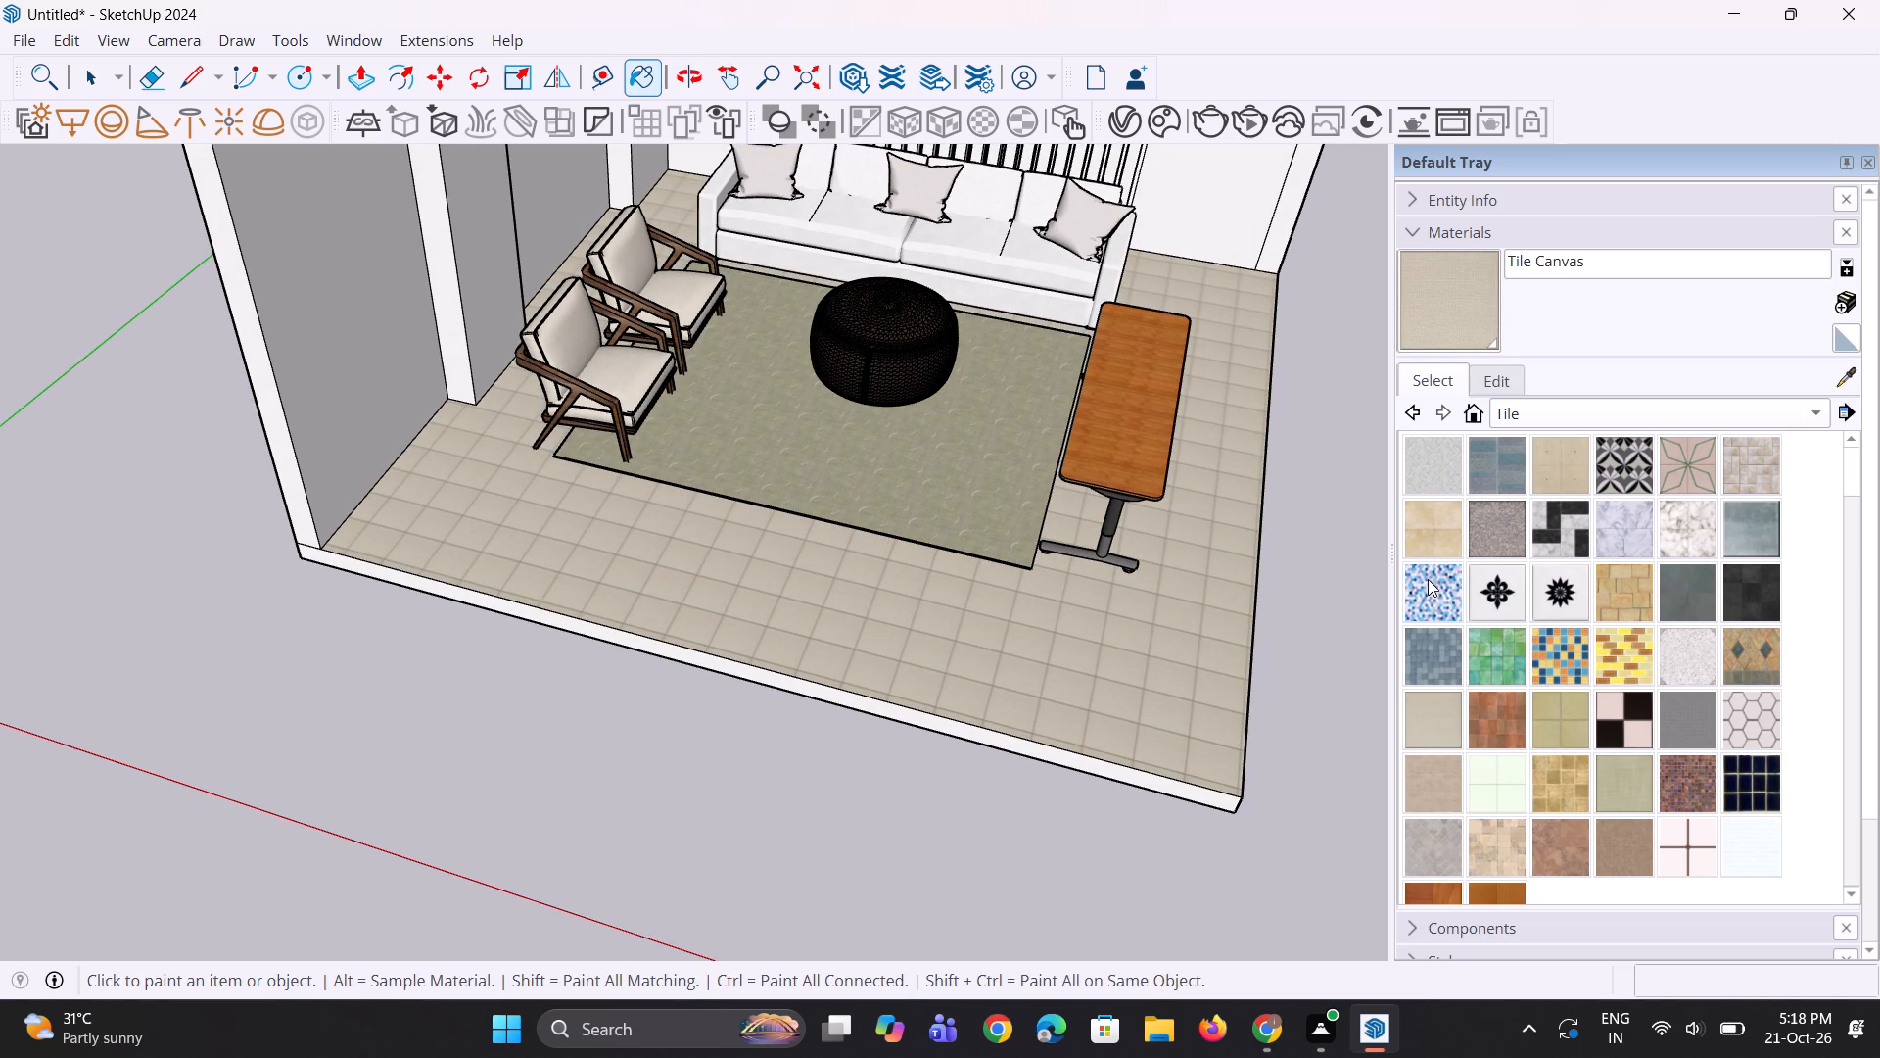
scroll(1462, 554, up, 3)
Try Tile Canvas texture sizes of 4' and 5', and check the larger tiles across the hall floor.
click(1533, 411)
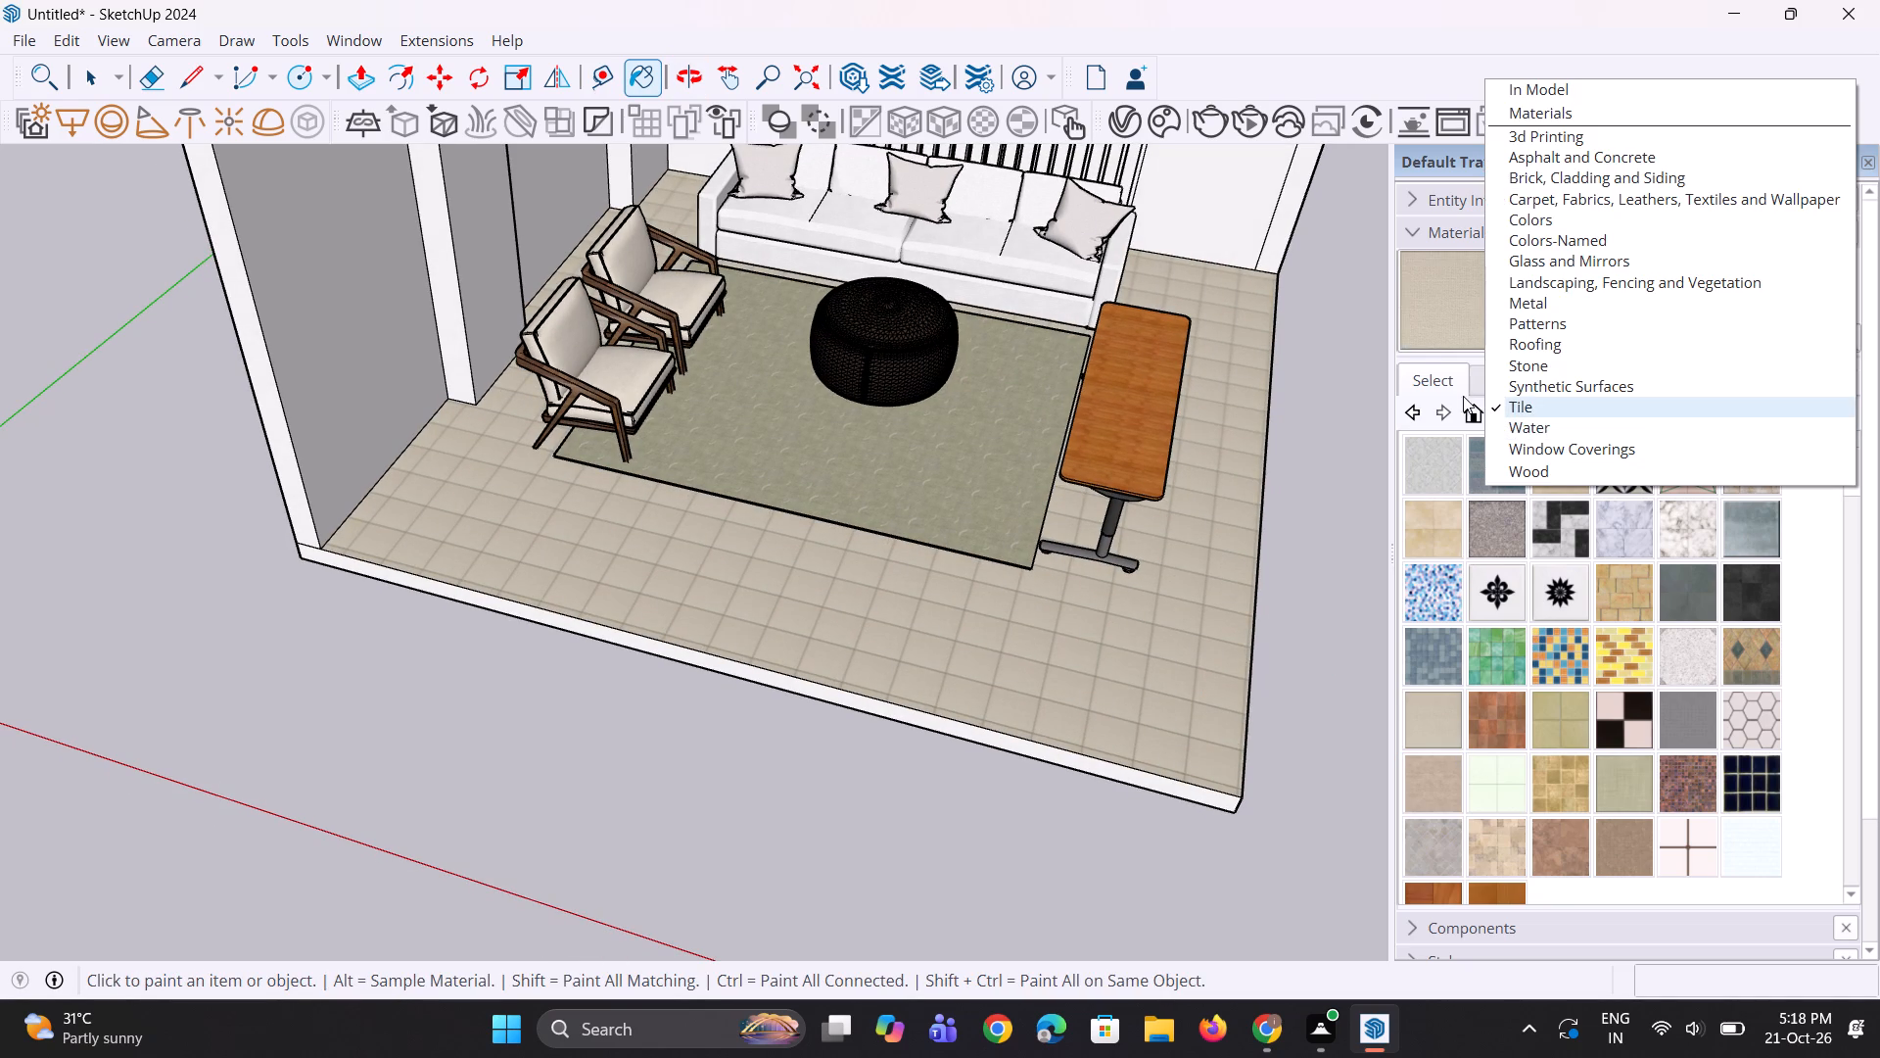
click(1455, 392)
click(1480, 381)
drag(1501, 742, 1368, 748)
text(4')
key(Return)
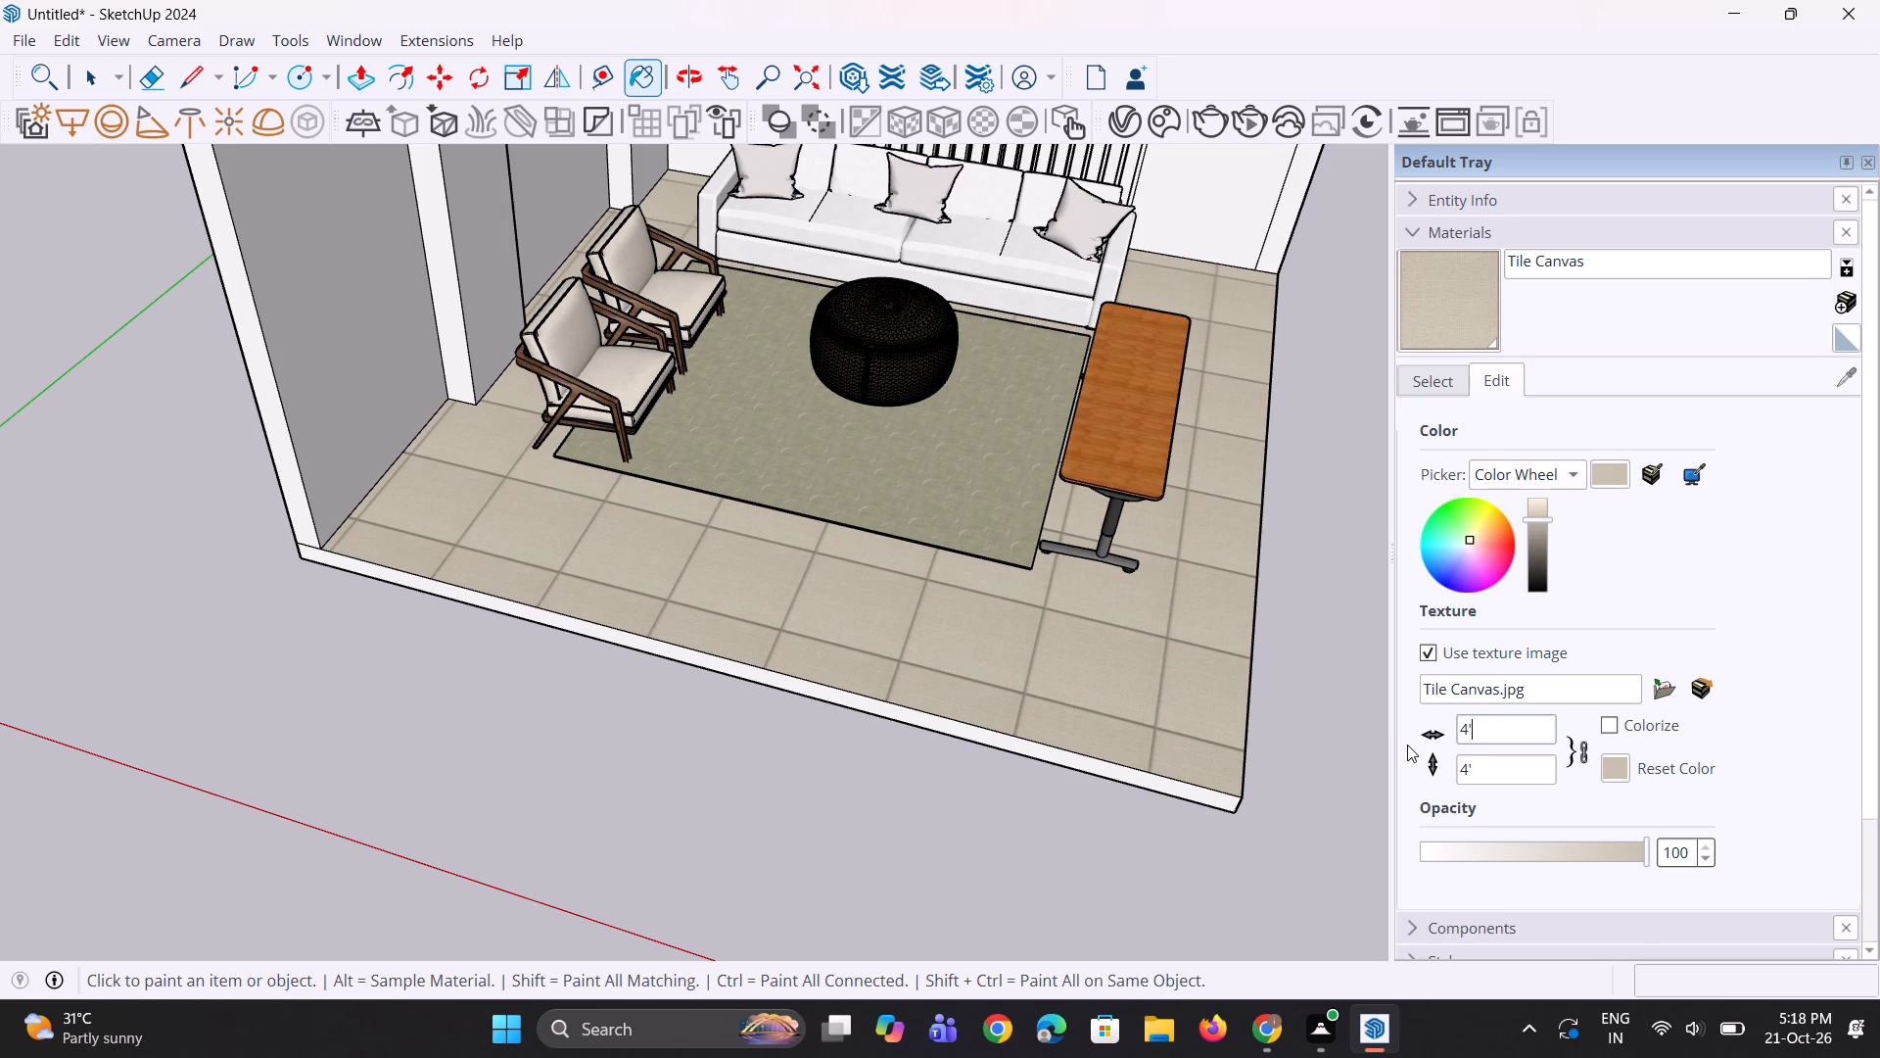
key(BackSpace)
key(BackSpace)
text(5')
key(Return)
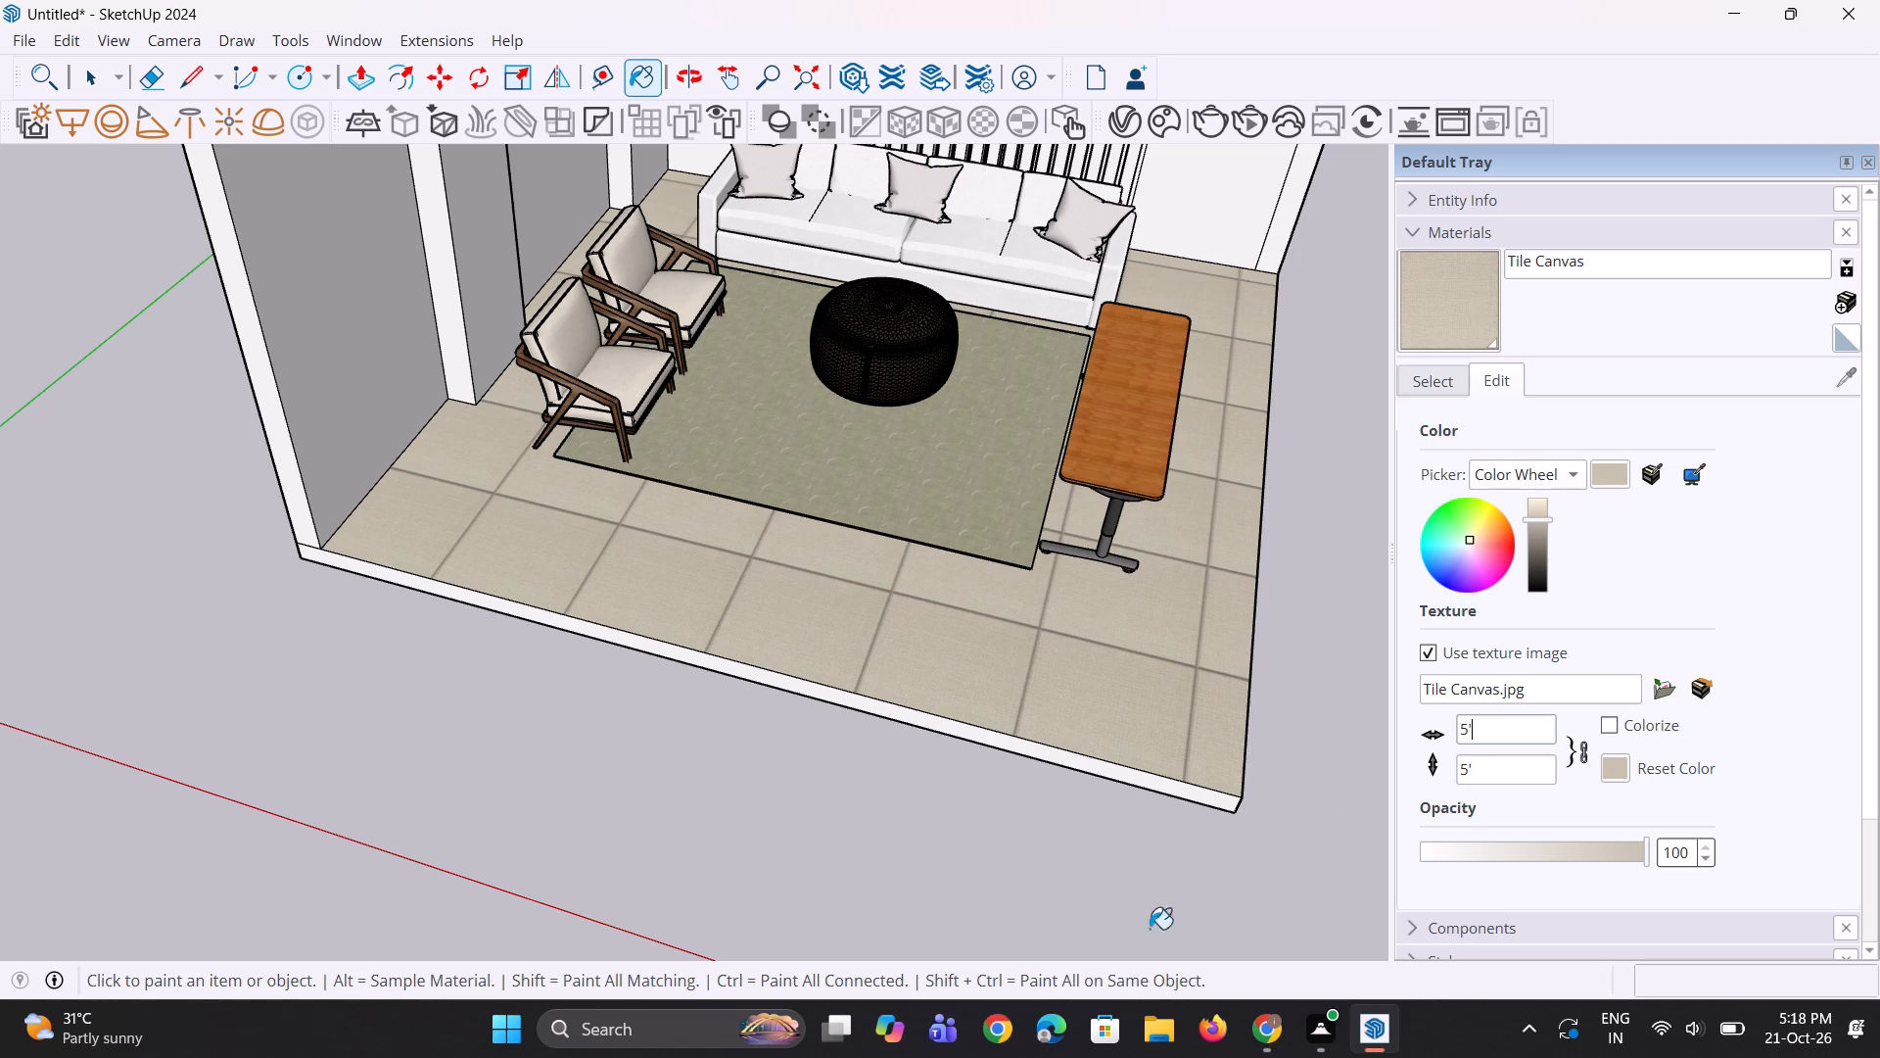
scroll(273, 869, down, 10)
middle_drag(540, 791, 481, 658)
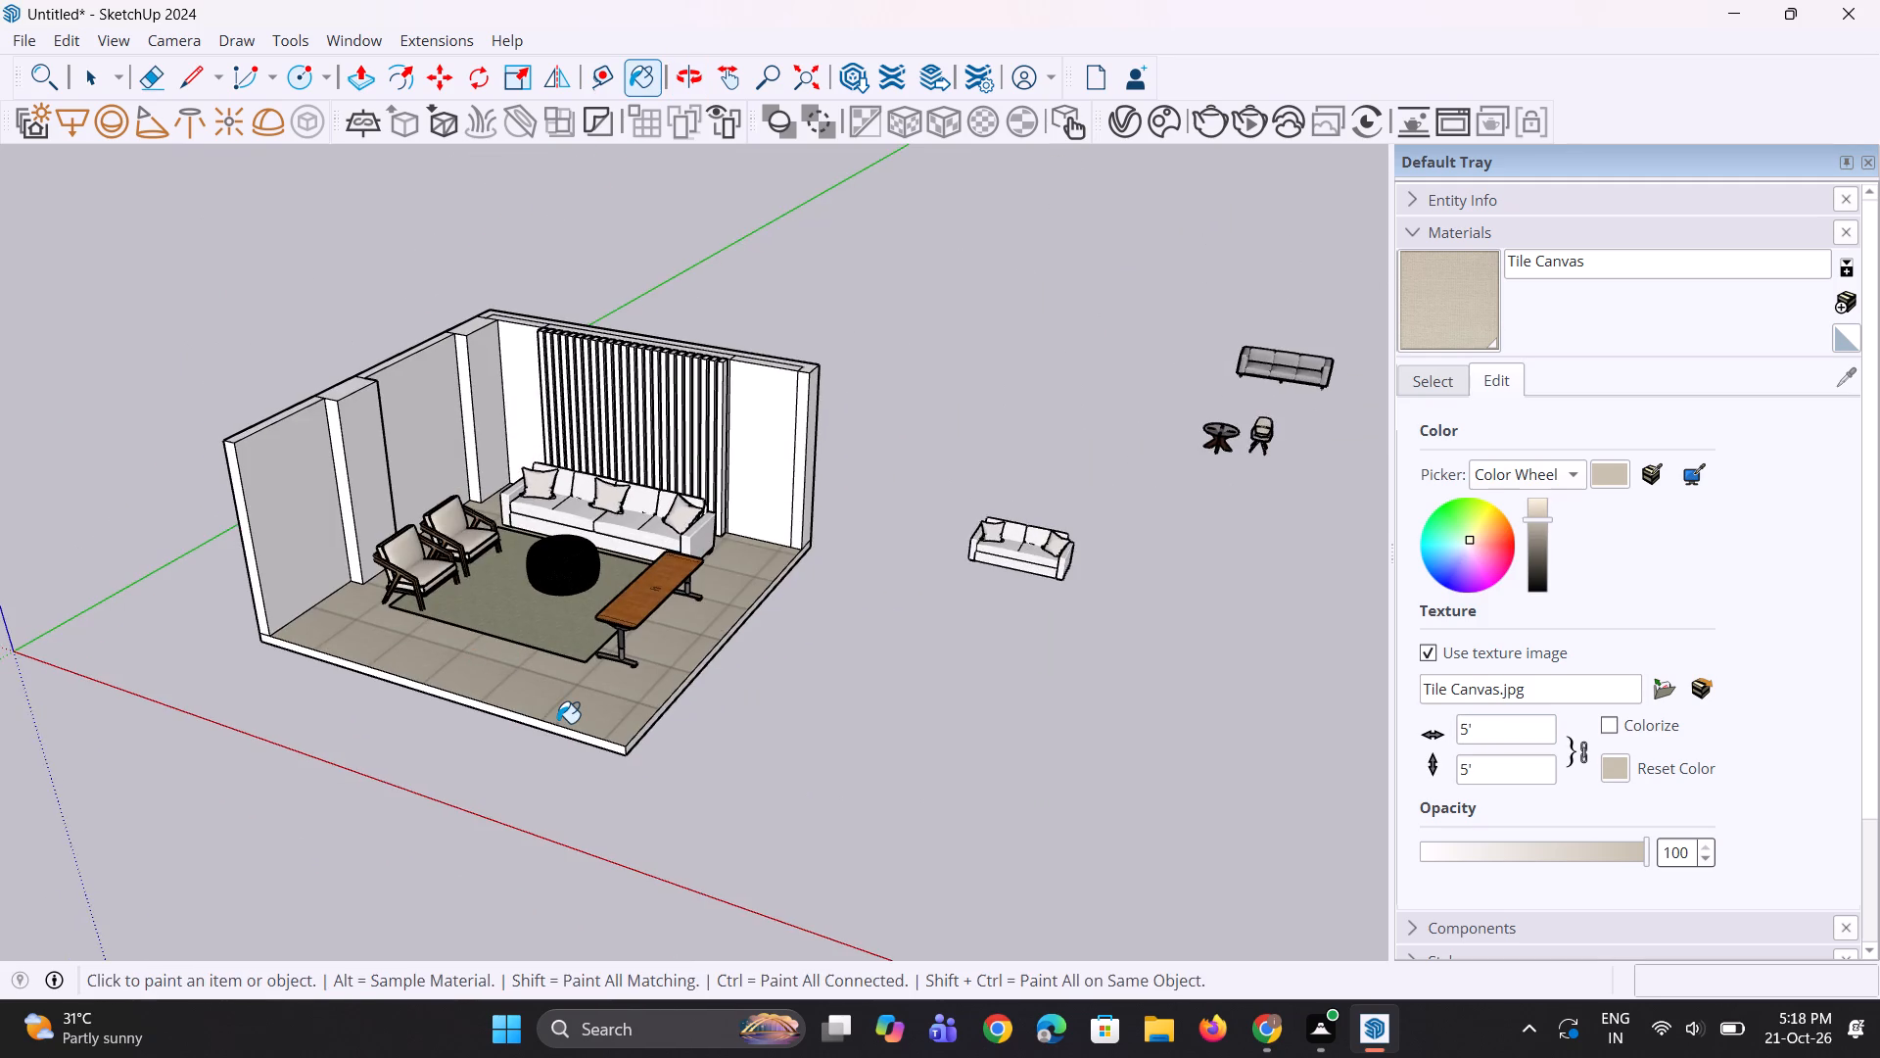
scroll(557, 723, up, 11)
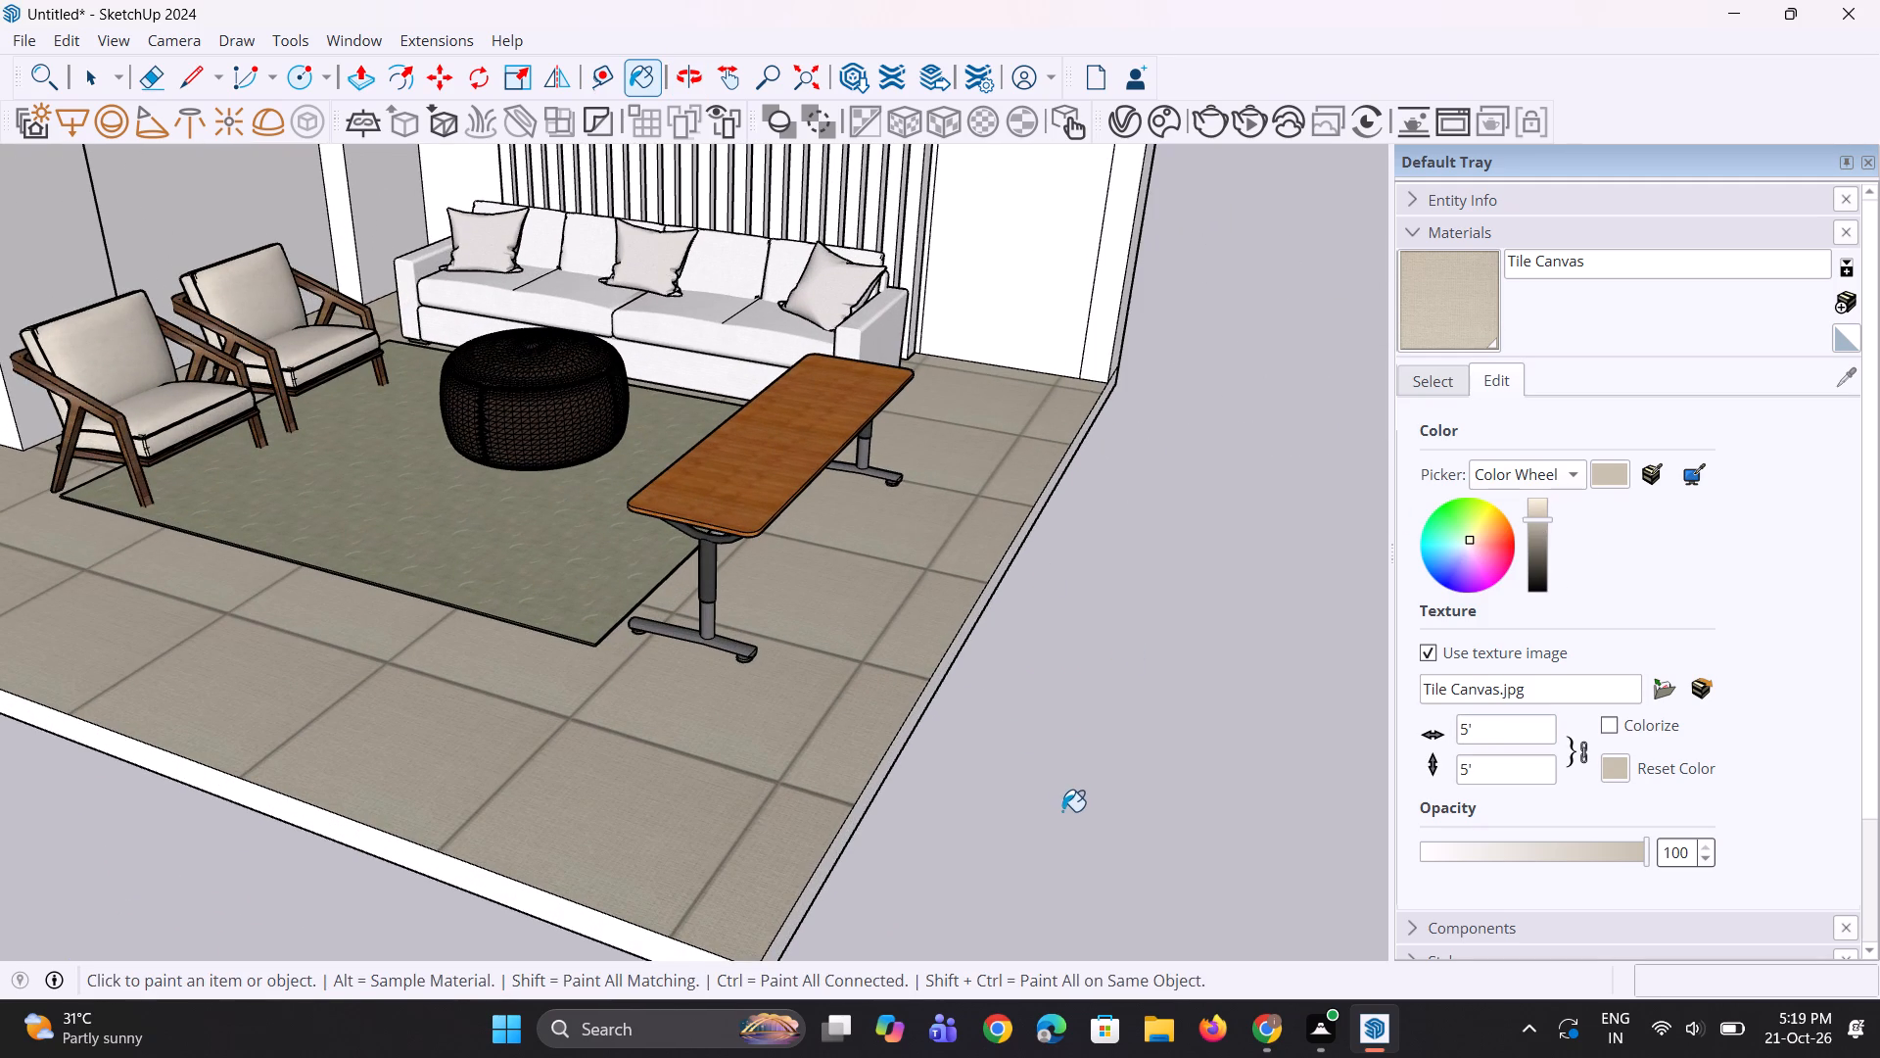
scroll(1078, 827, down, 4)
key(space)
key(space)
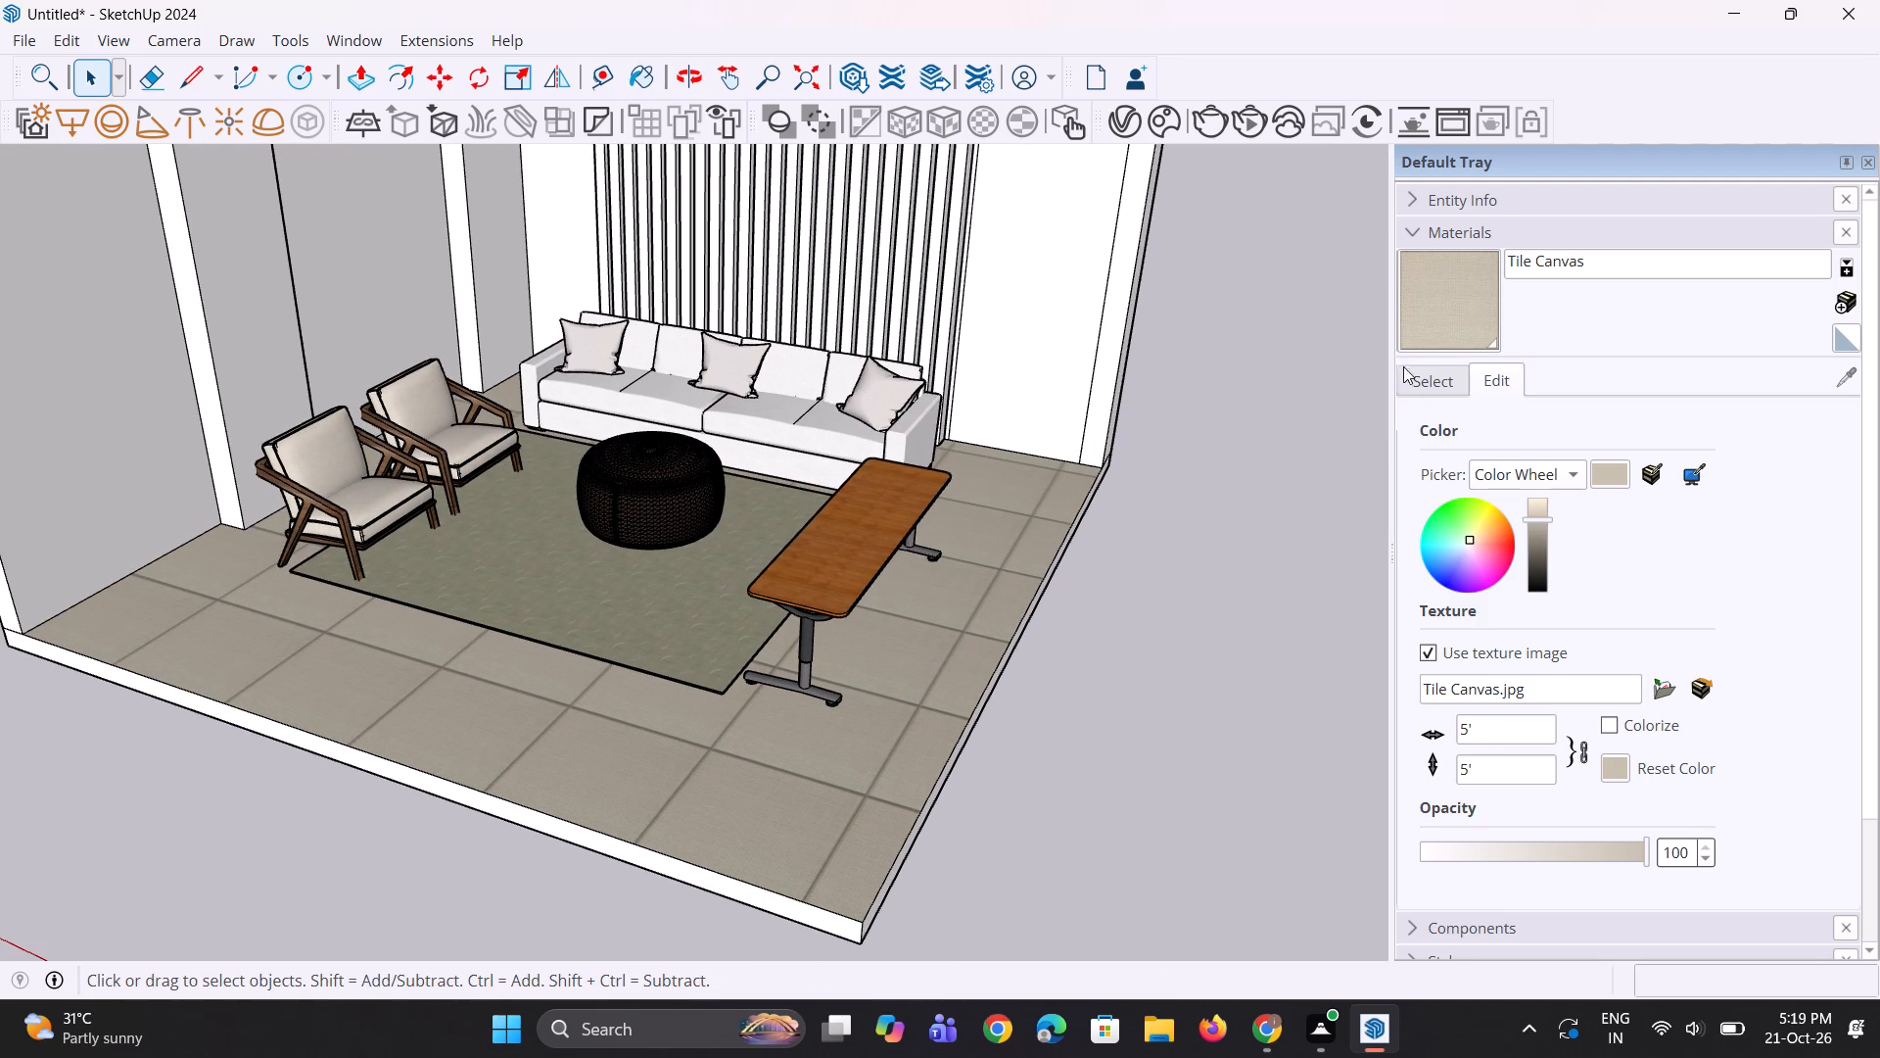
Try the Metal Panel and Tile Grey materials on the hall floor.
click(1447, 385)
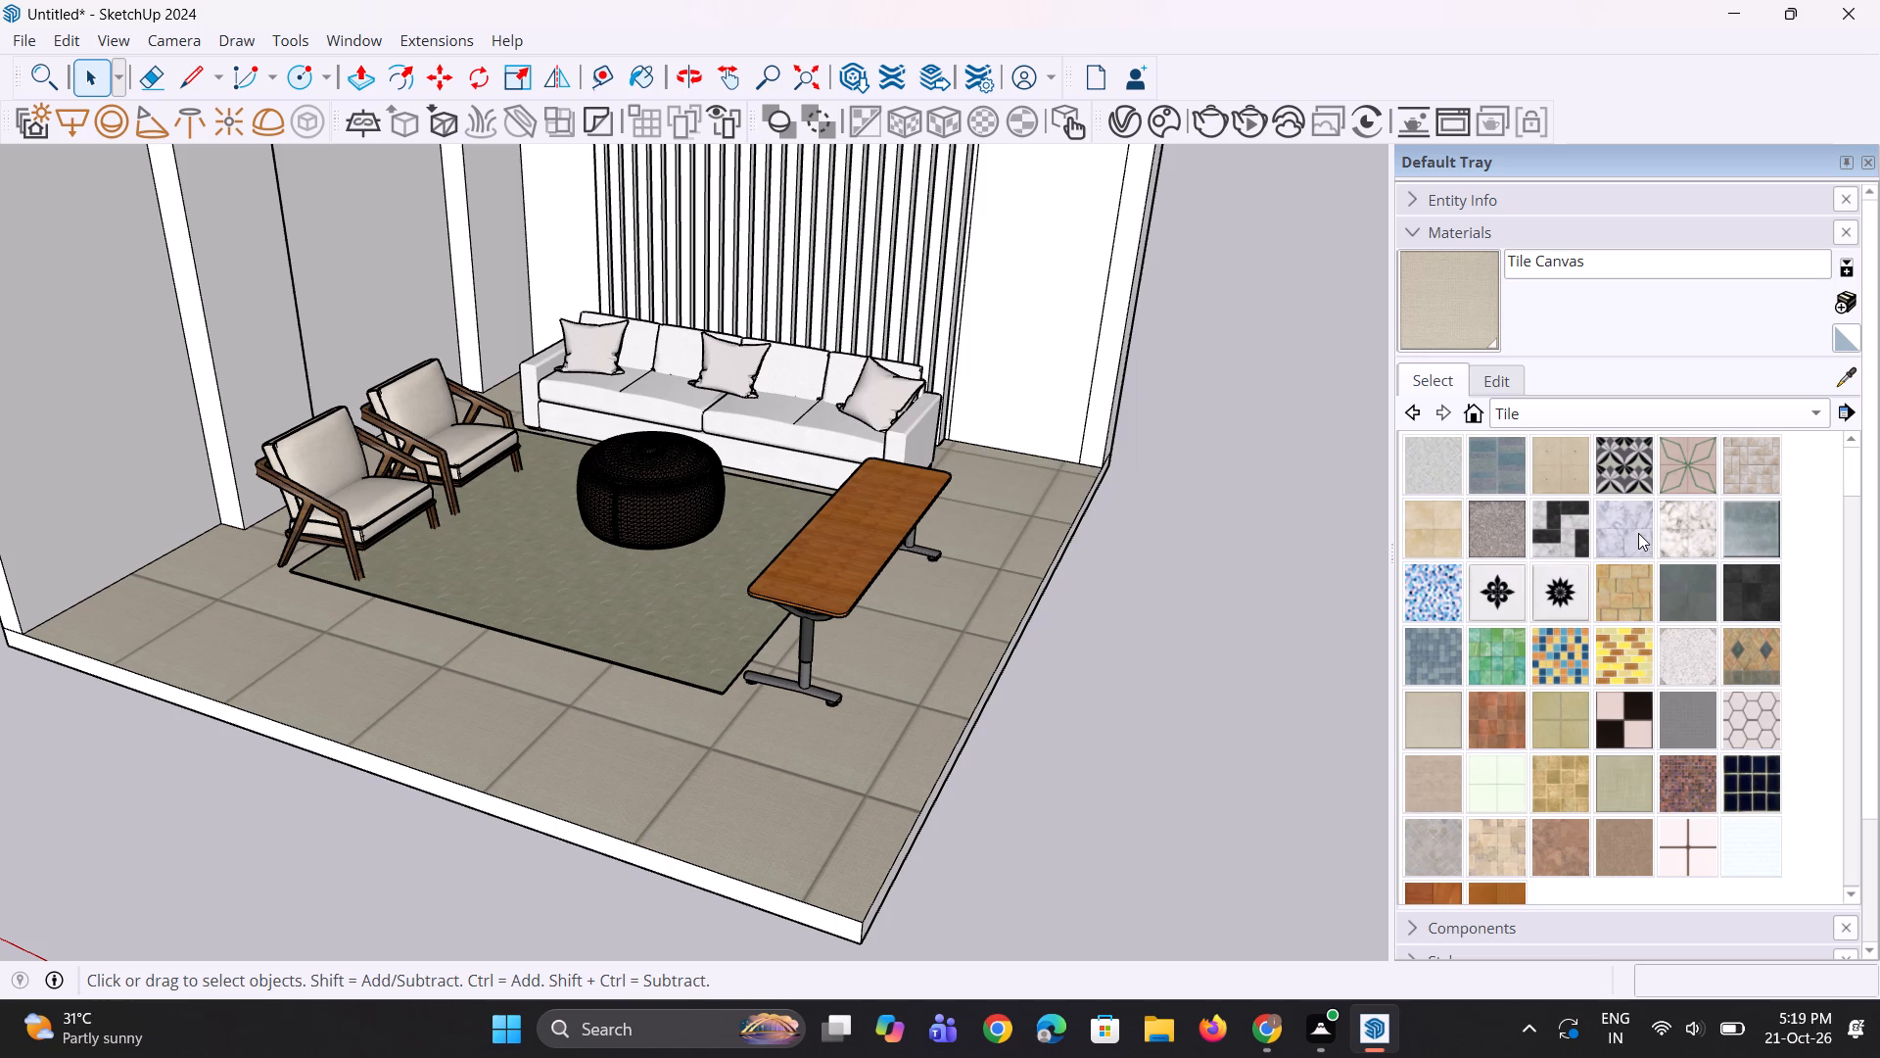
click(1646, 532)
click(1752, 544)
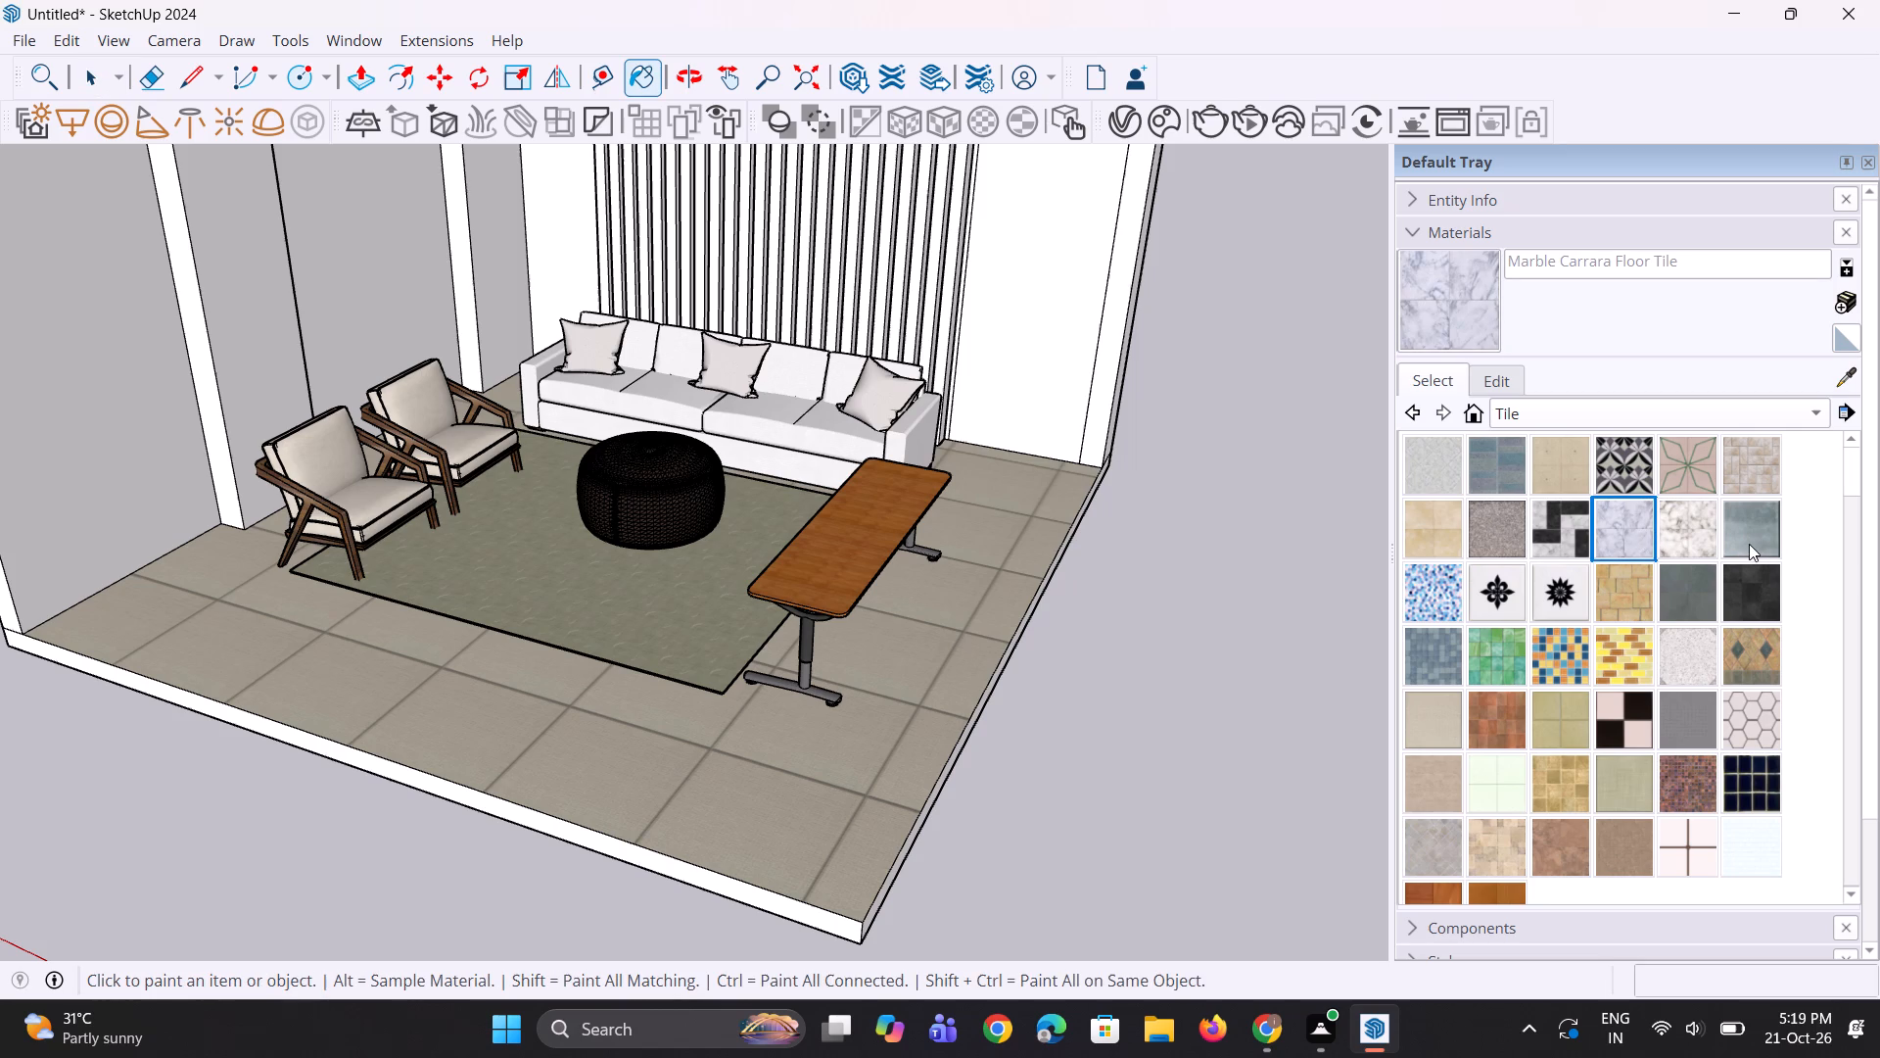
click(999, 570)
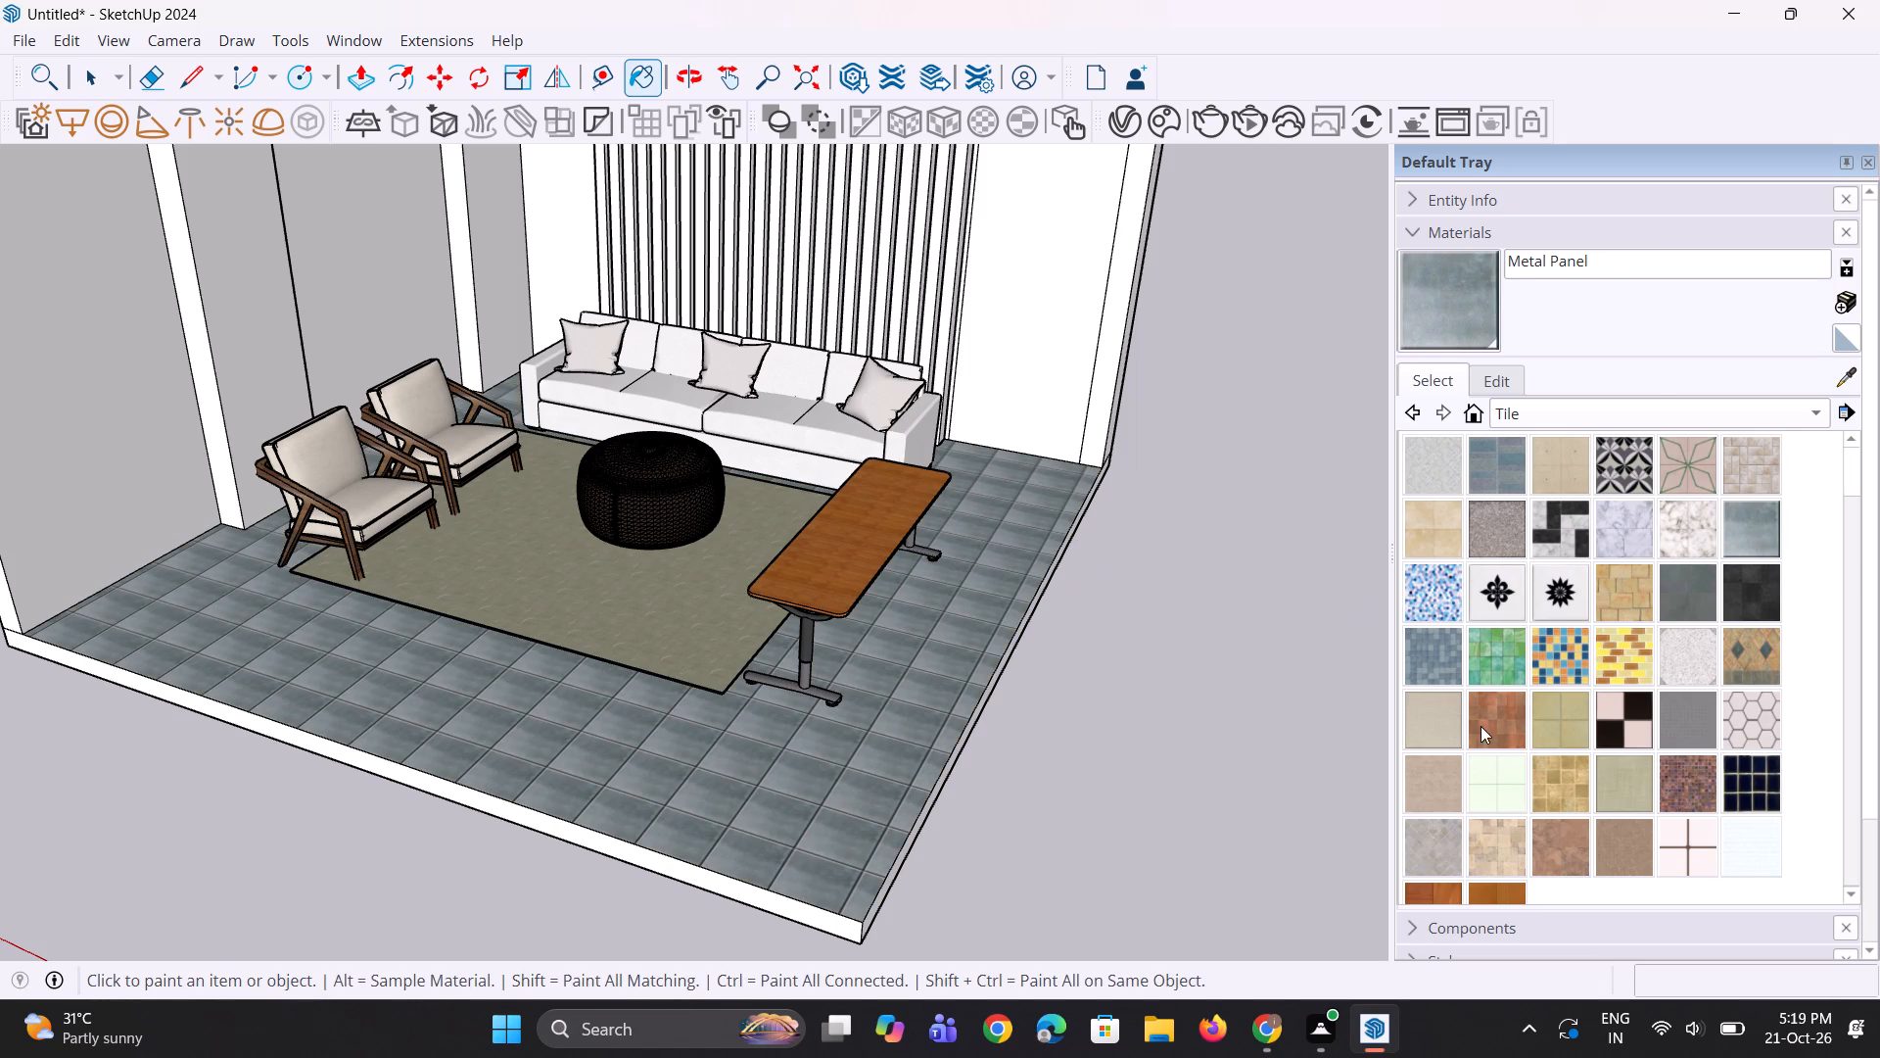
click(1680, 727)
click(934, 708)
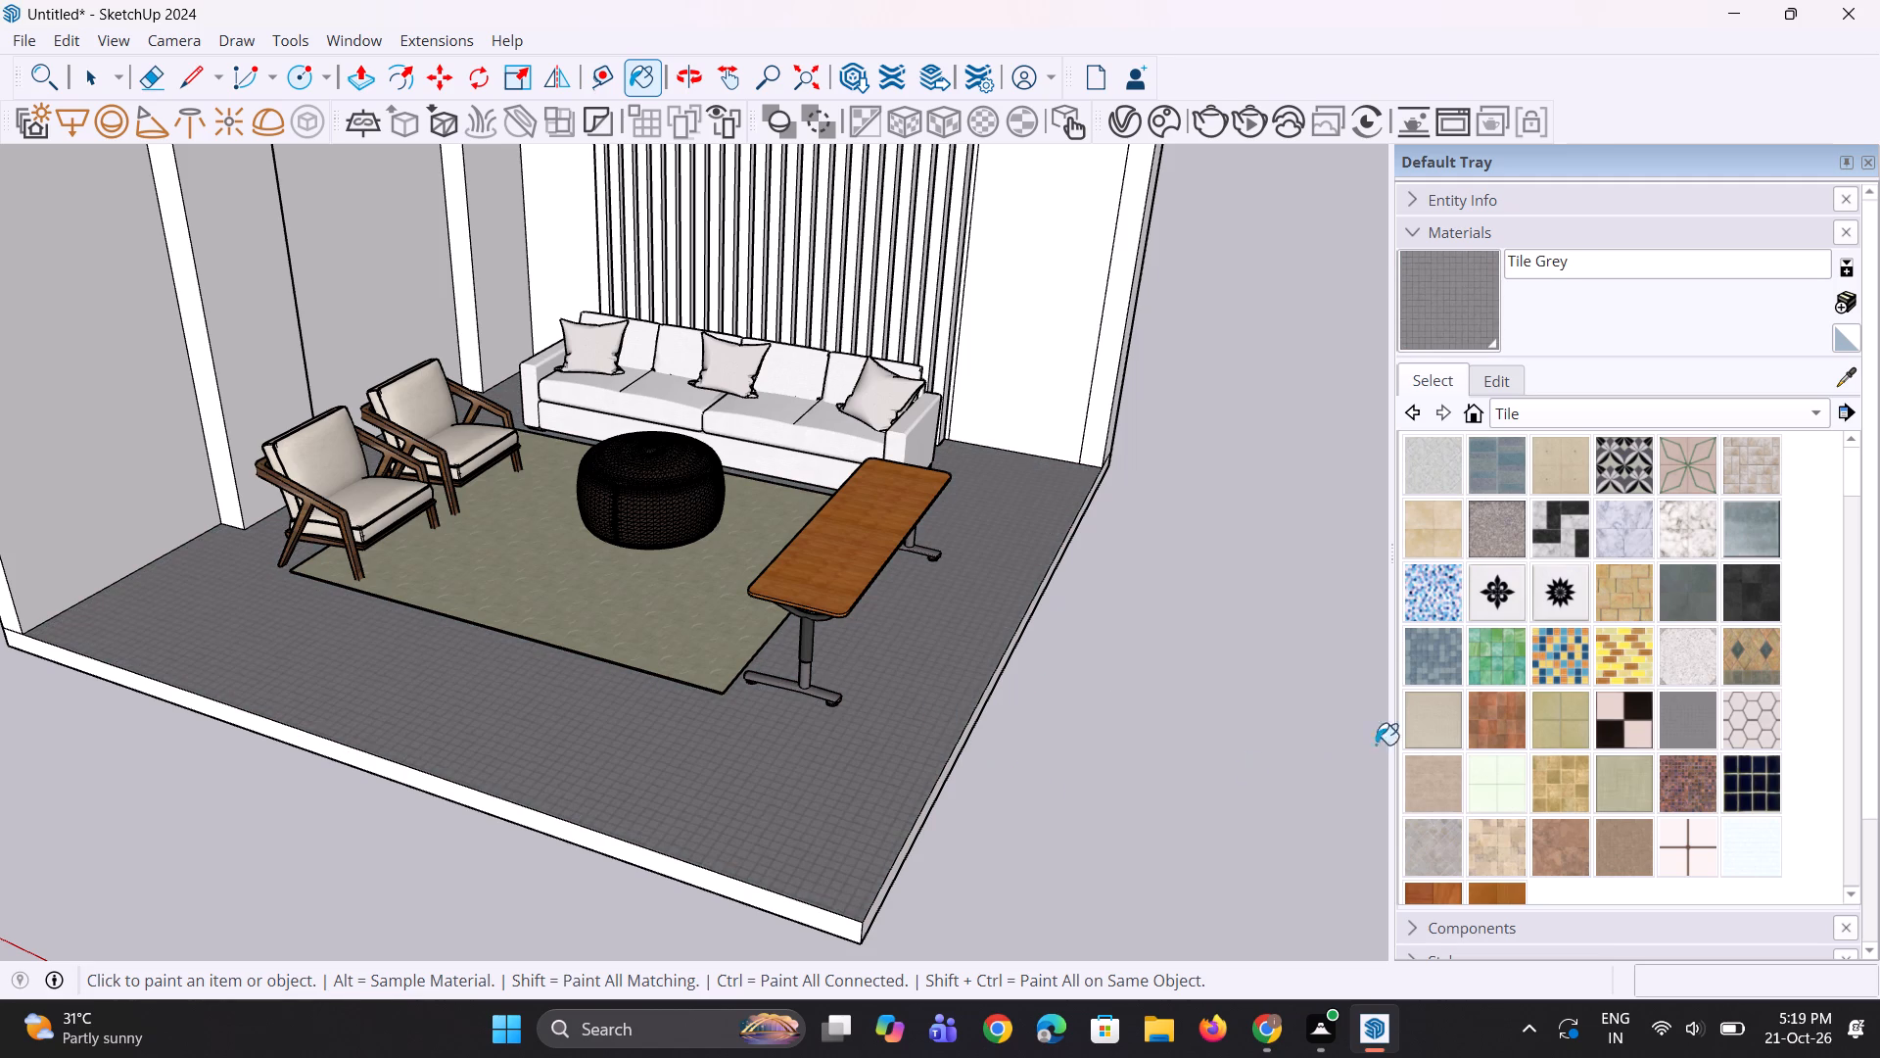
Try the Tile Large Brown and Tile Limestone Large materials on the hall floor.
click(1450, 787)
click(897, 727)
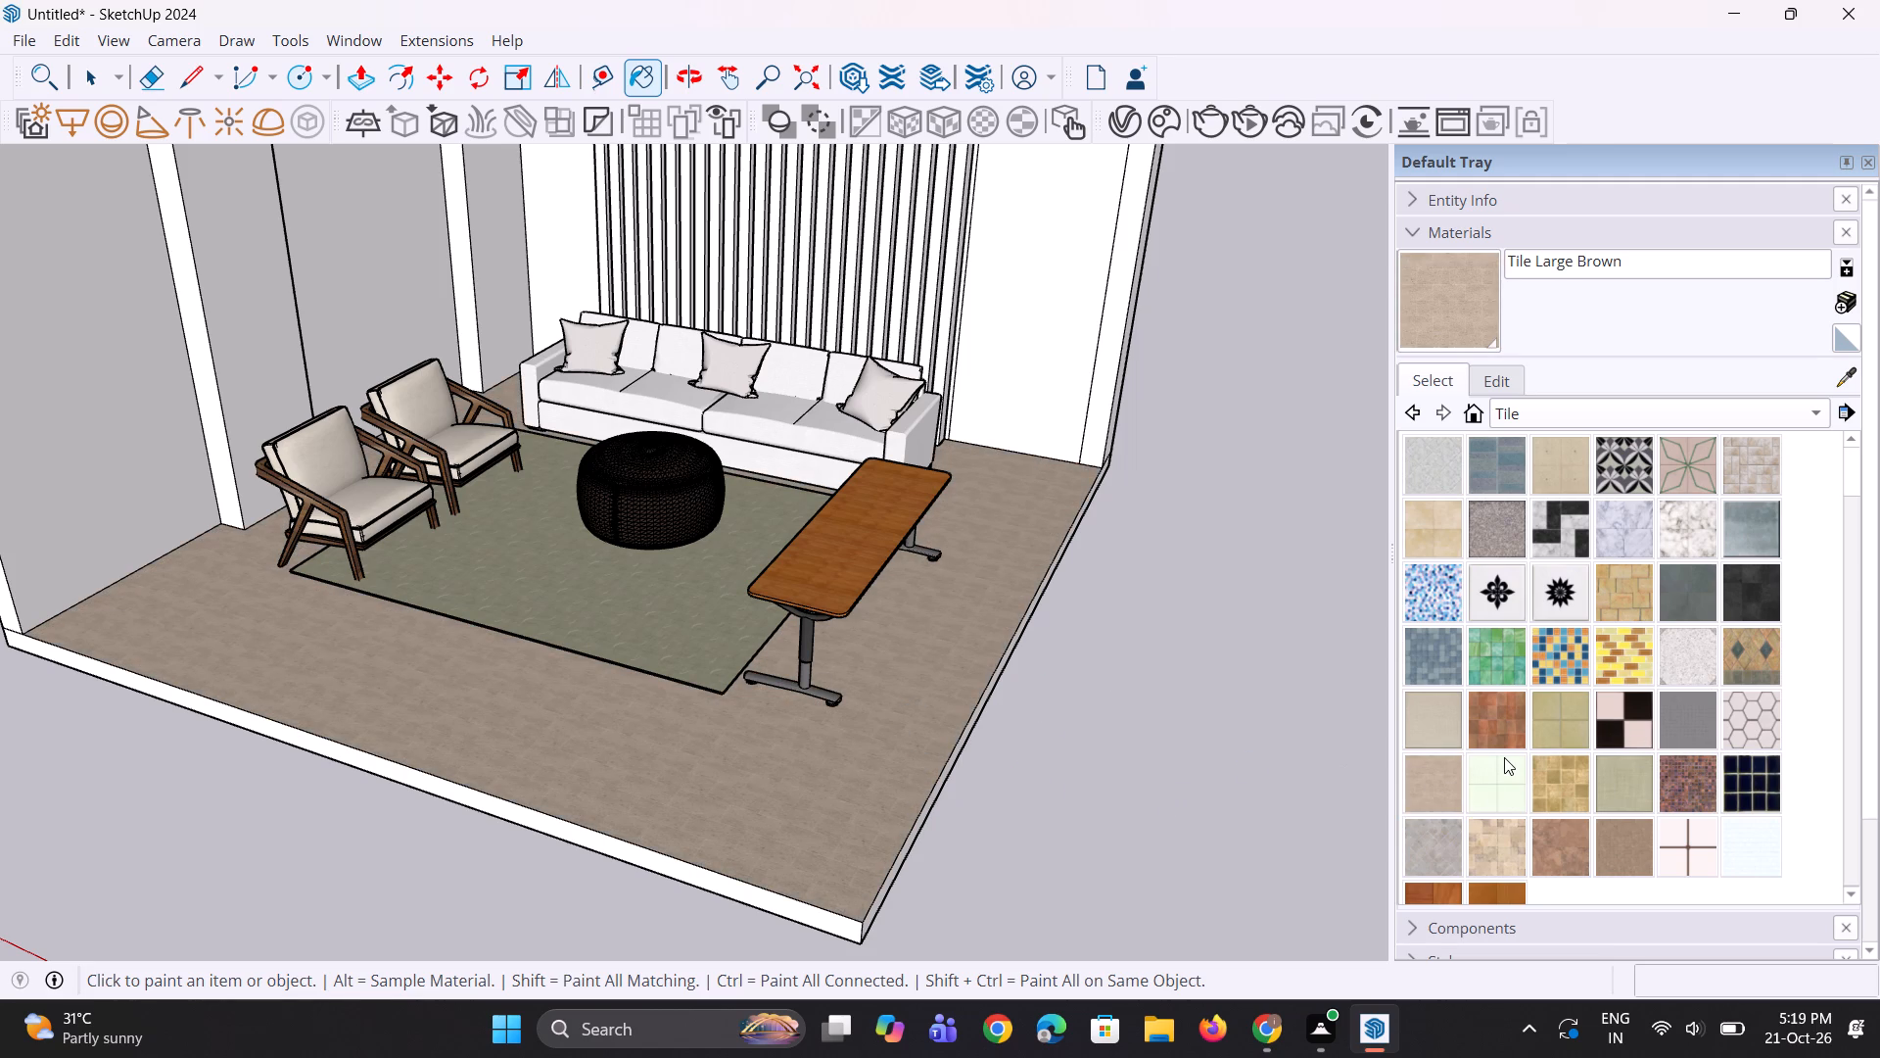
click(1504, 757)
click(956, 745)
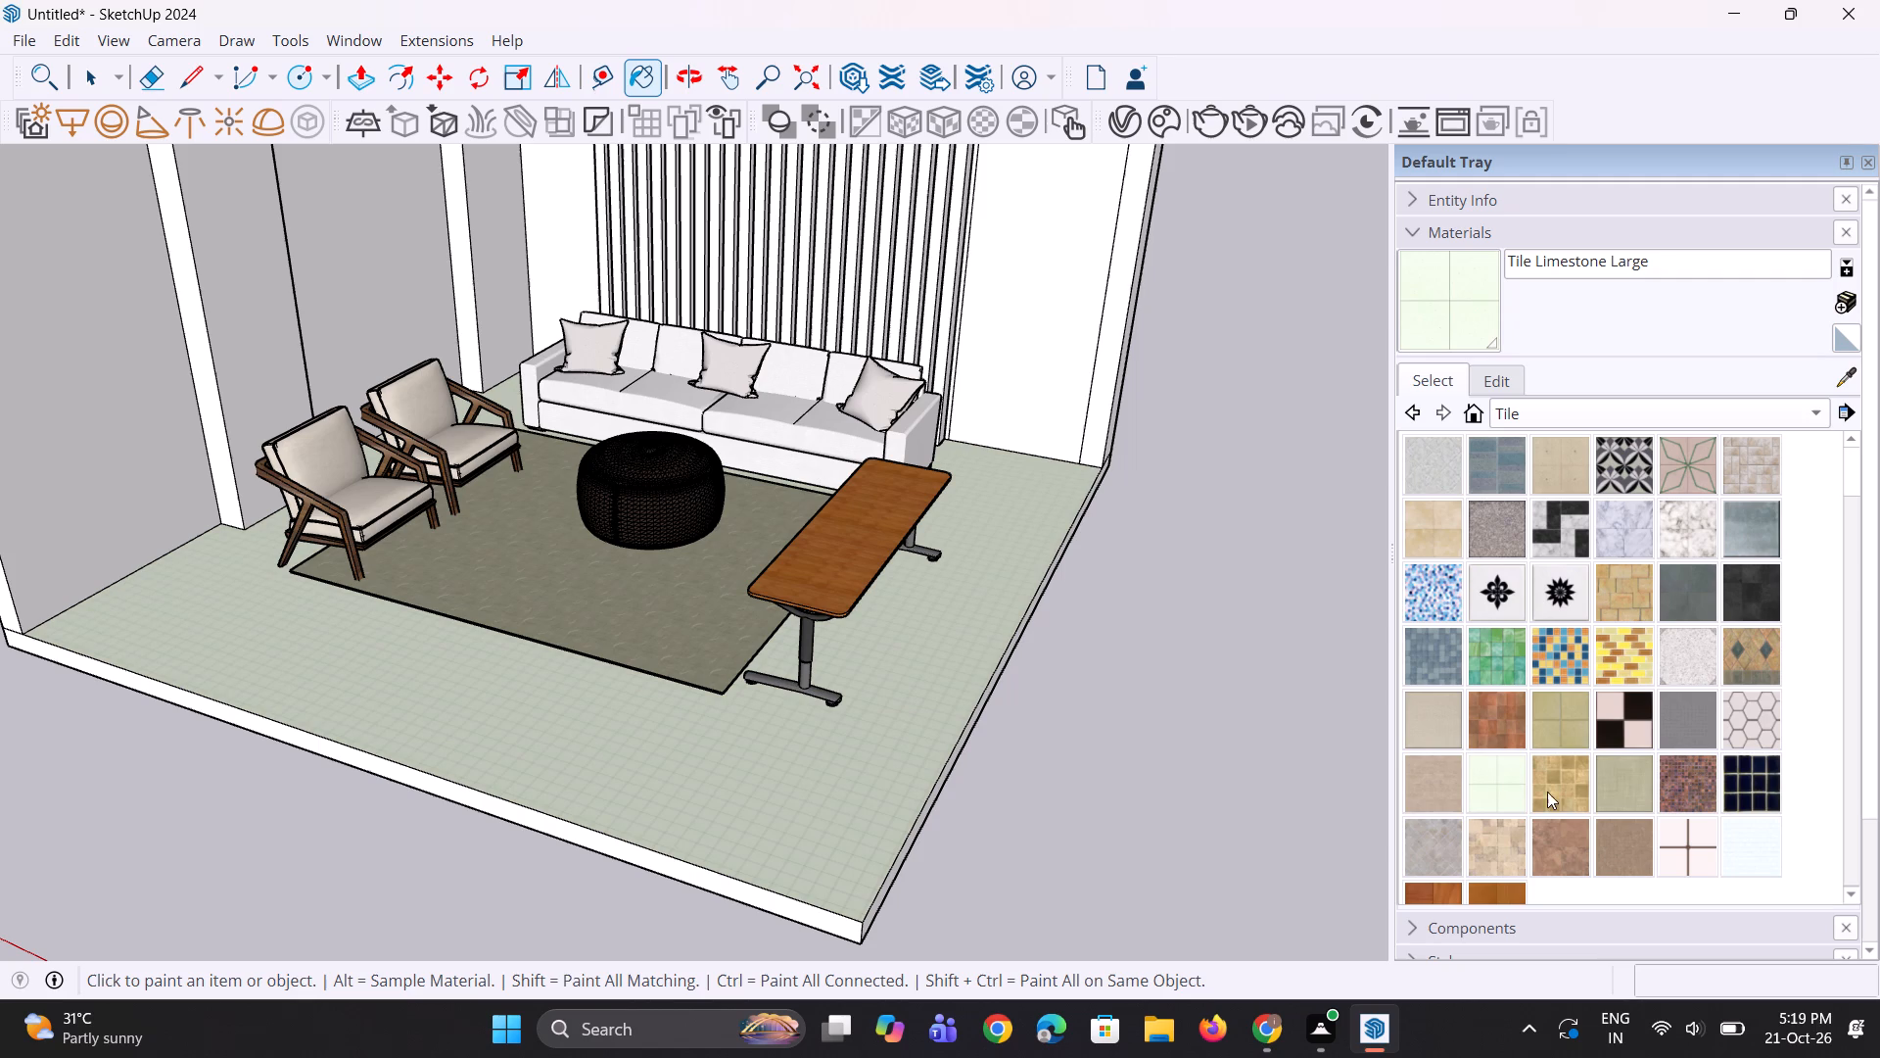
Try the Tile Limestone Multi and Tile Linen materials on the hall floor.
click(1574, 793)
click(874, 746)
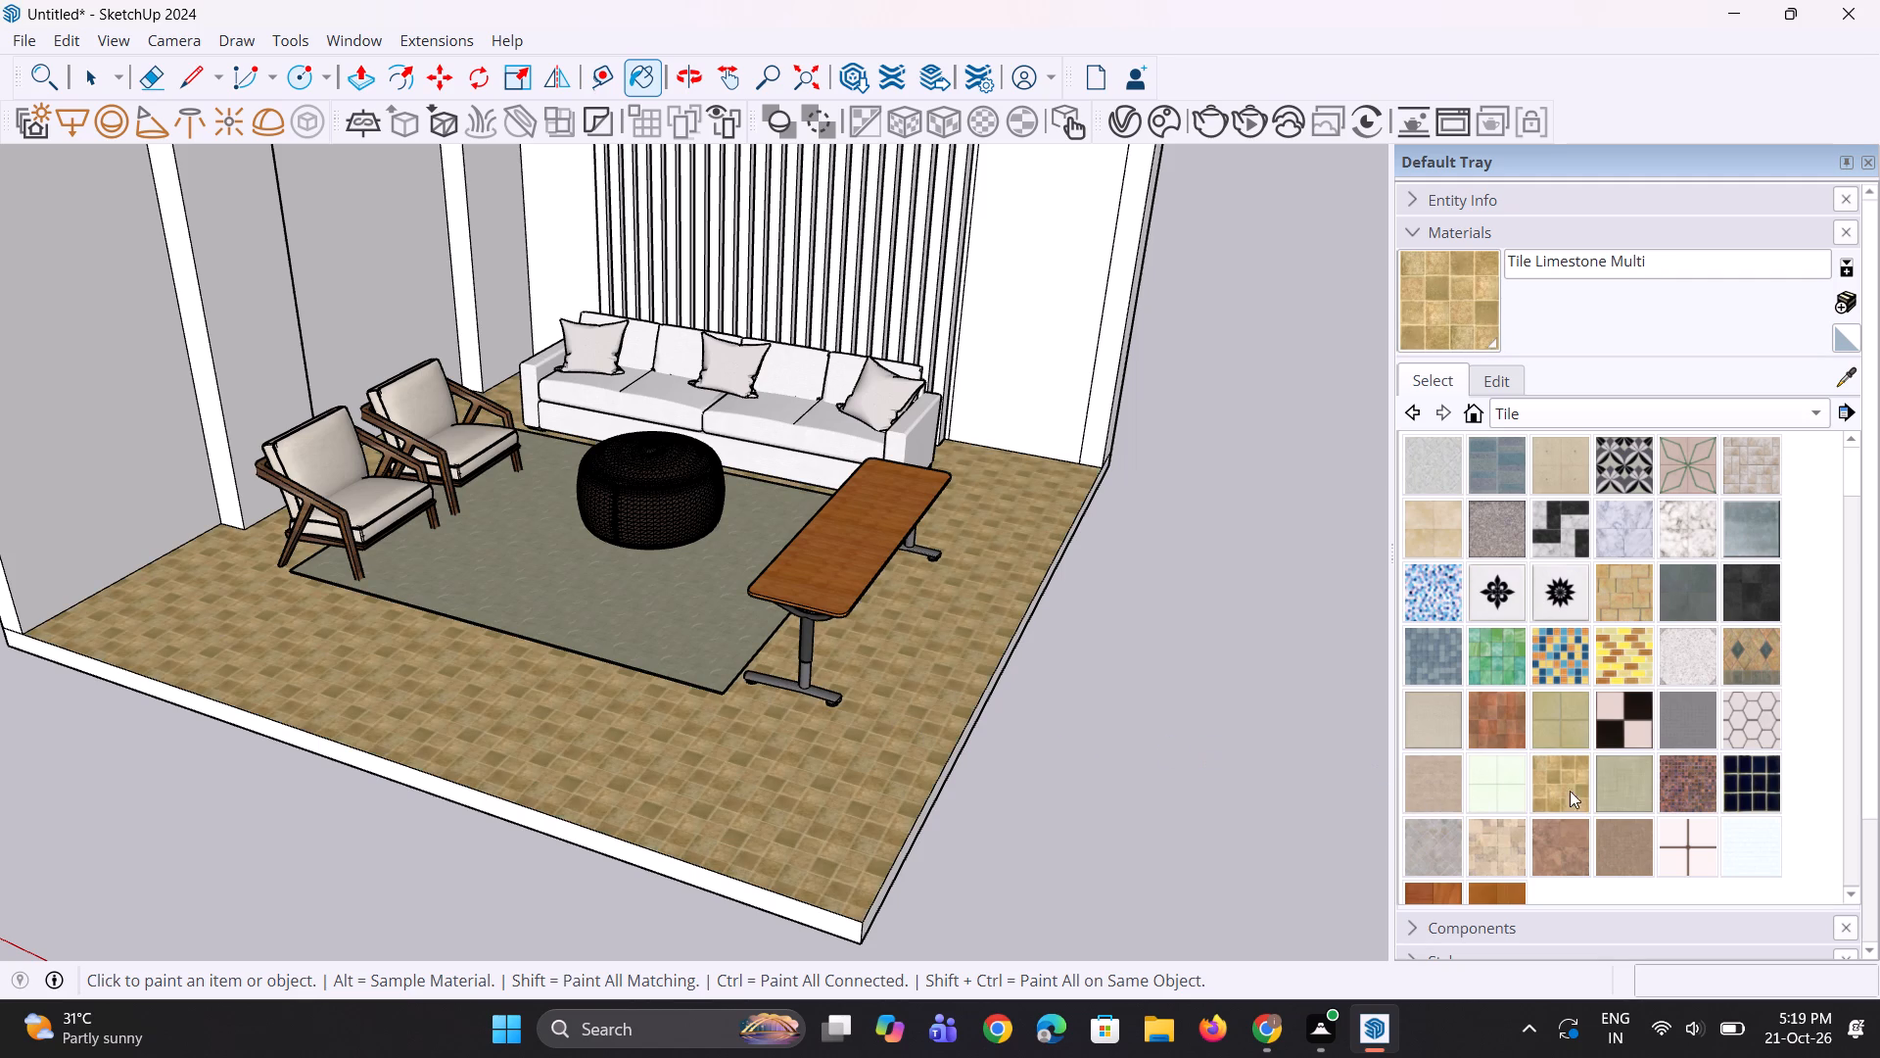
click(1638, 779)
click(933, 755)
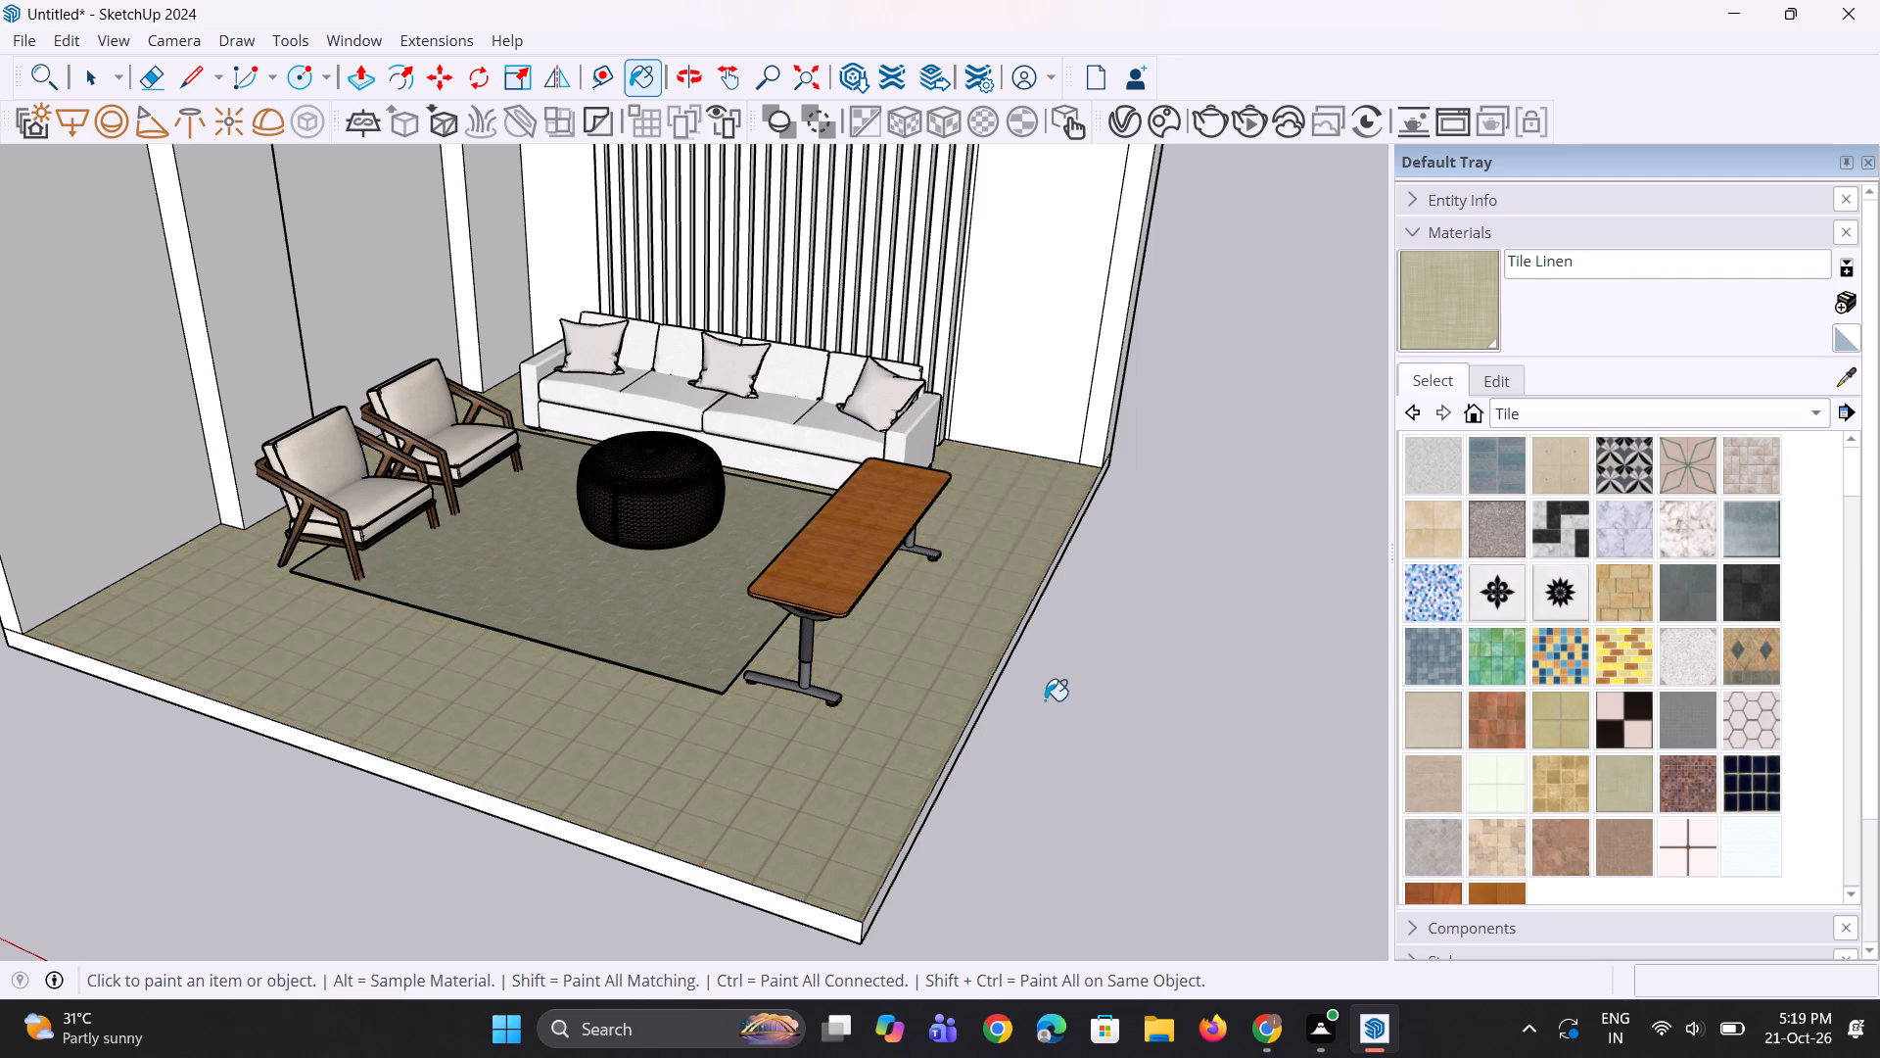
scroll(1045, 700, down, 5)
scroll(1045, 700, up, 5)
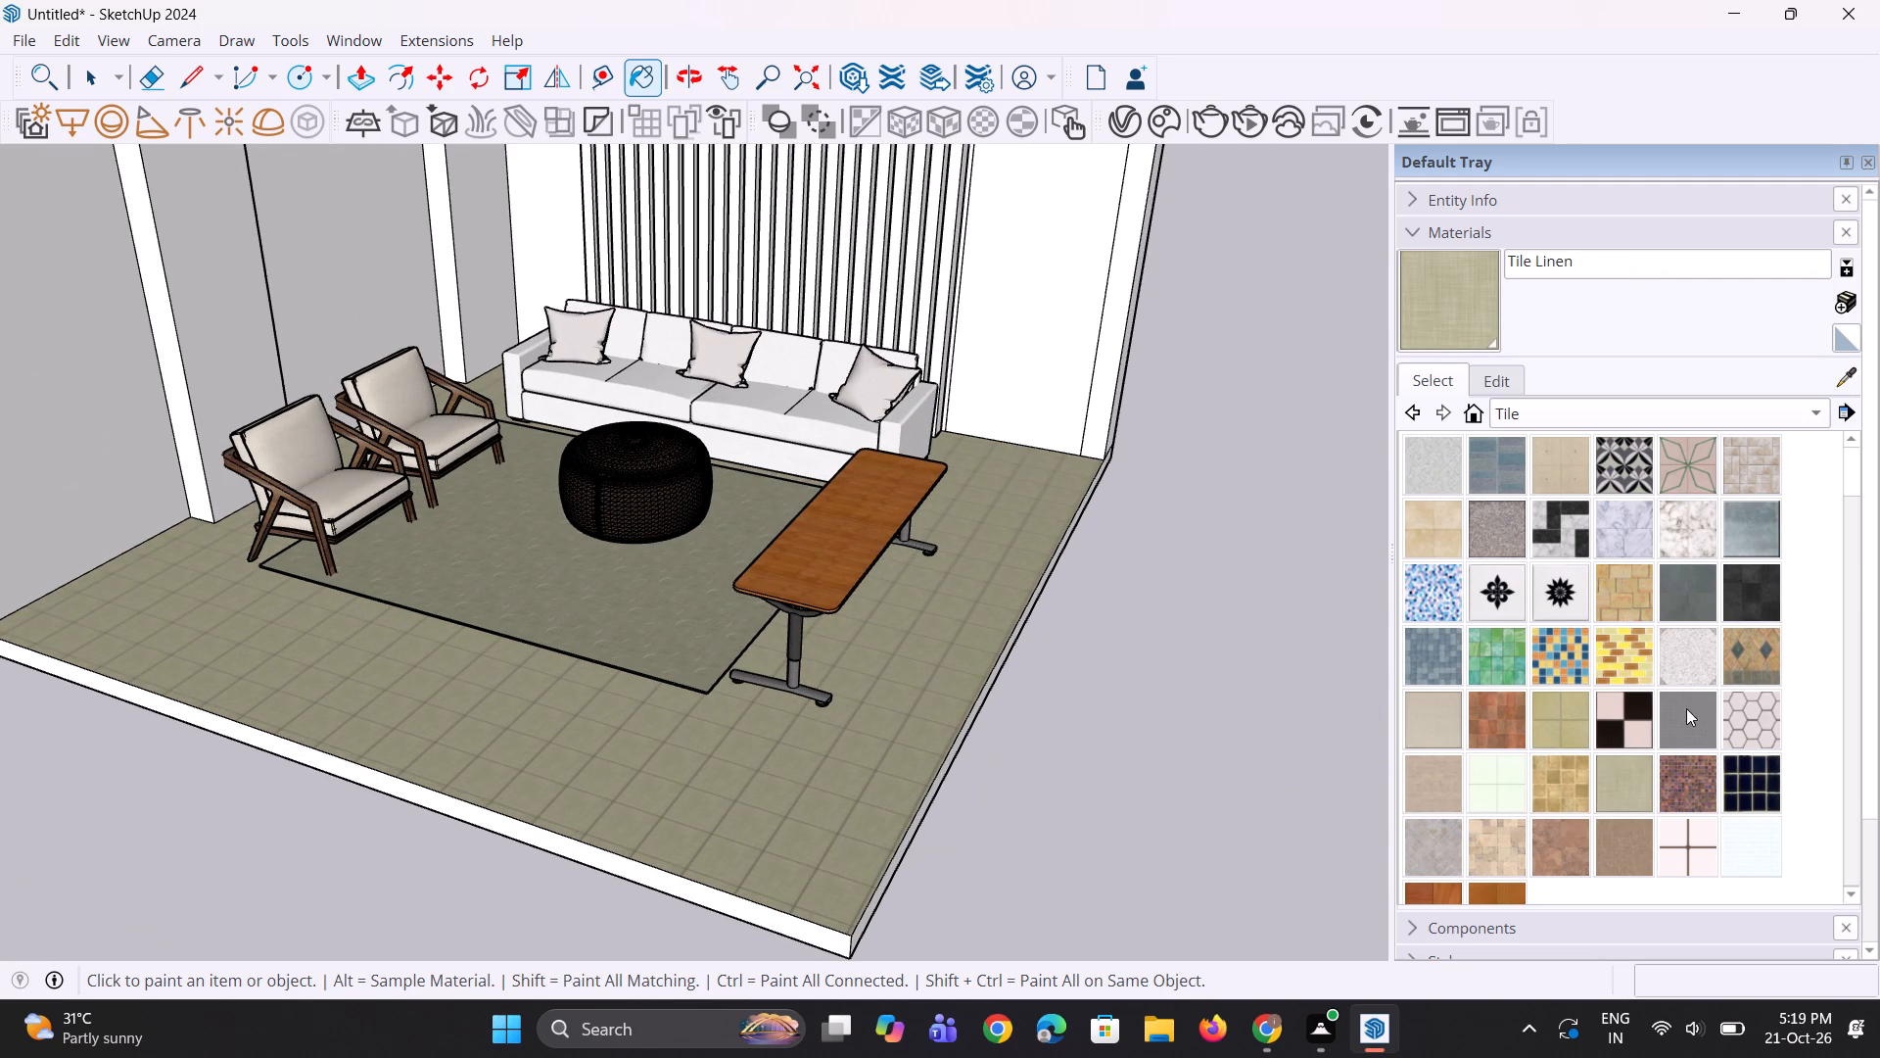
Paint the hall floor with the Terrazzo Tile Accent material.
click(1695, 672)
click(856, 718)
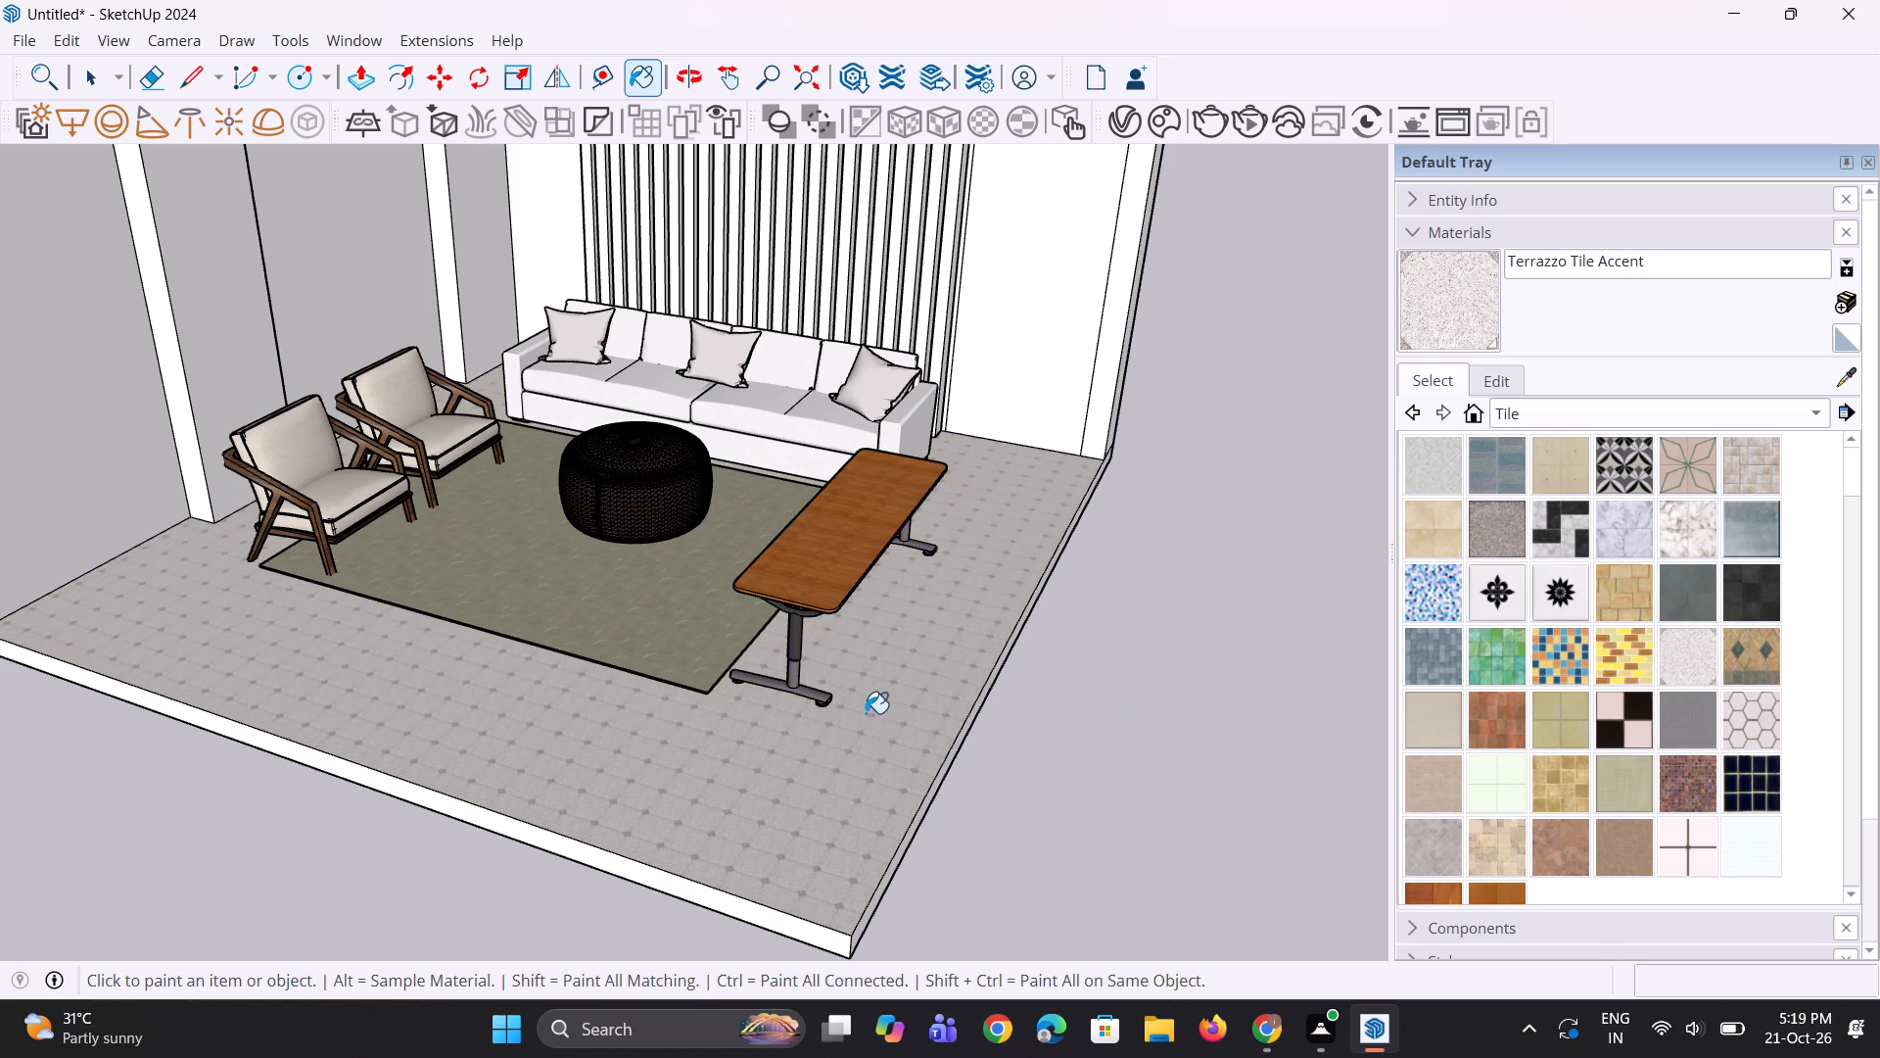
scroll(825, 845, down, 6)
key(space)
key(space)
key(space)
key(space)
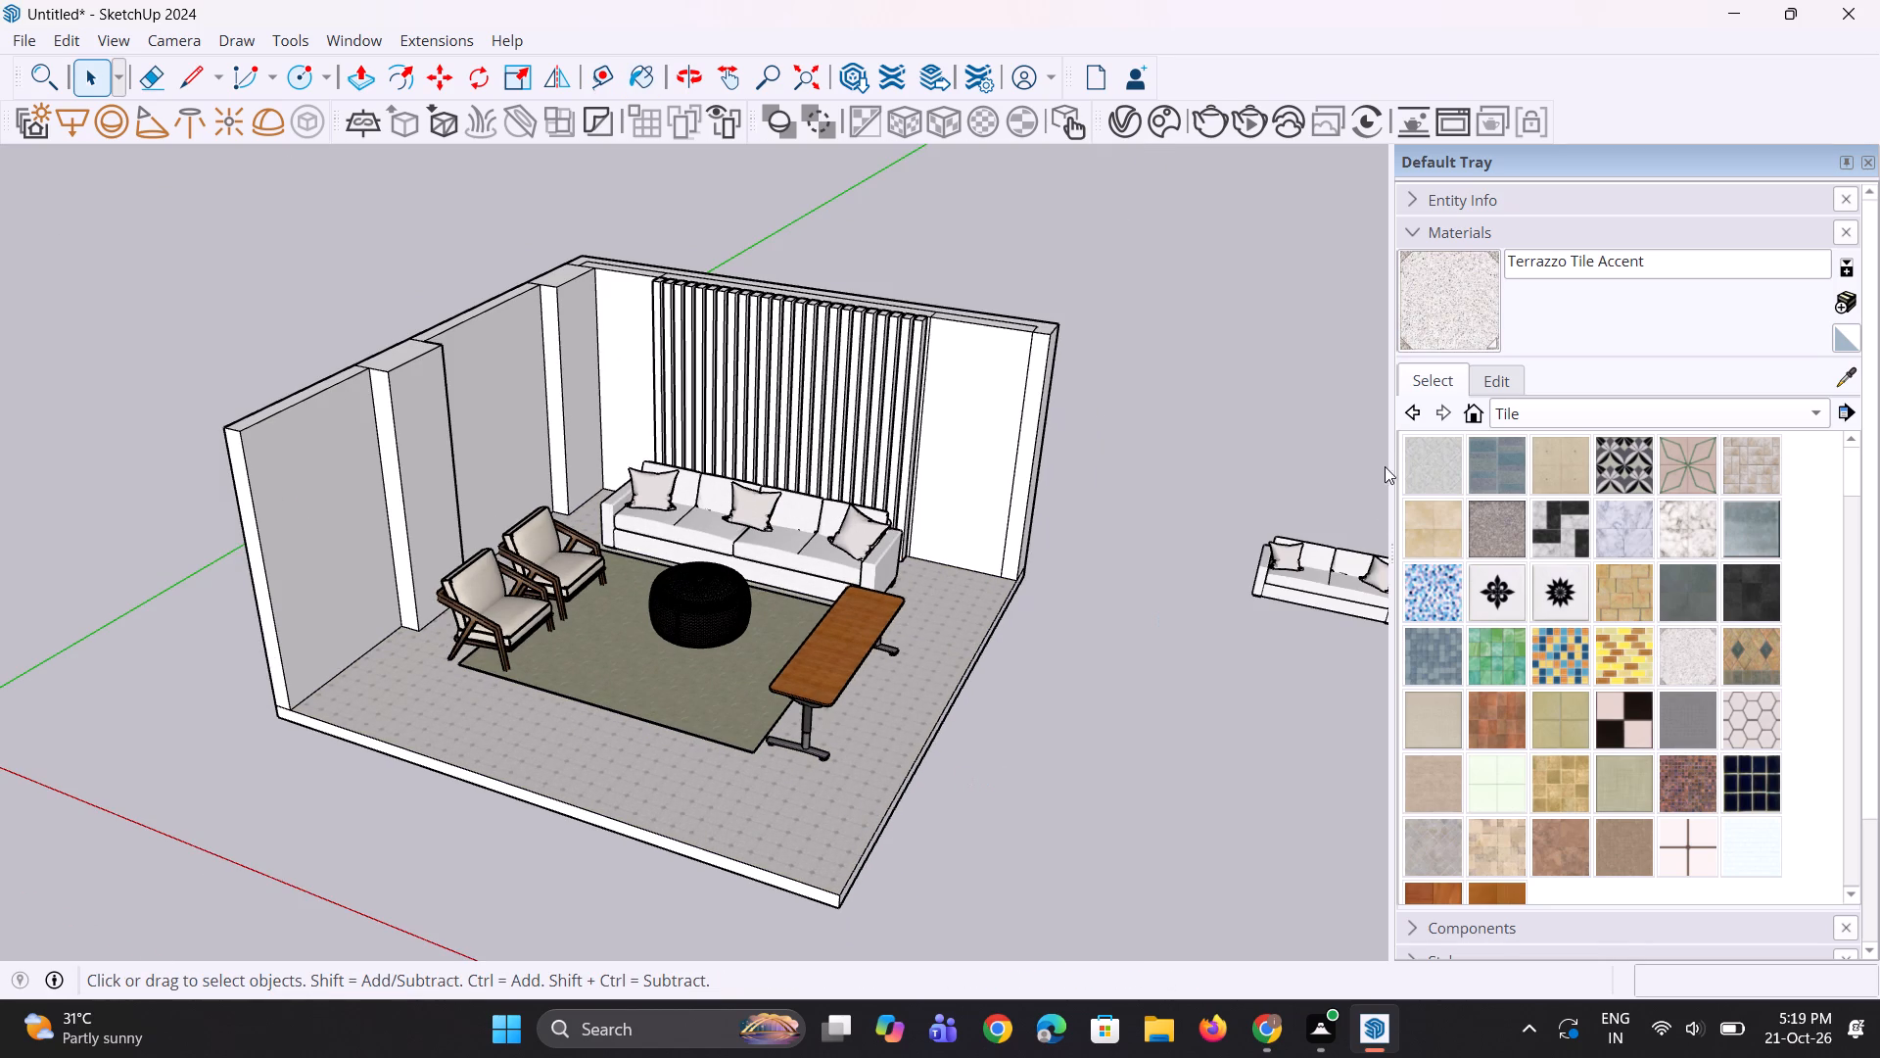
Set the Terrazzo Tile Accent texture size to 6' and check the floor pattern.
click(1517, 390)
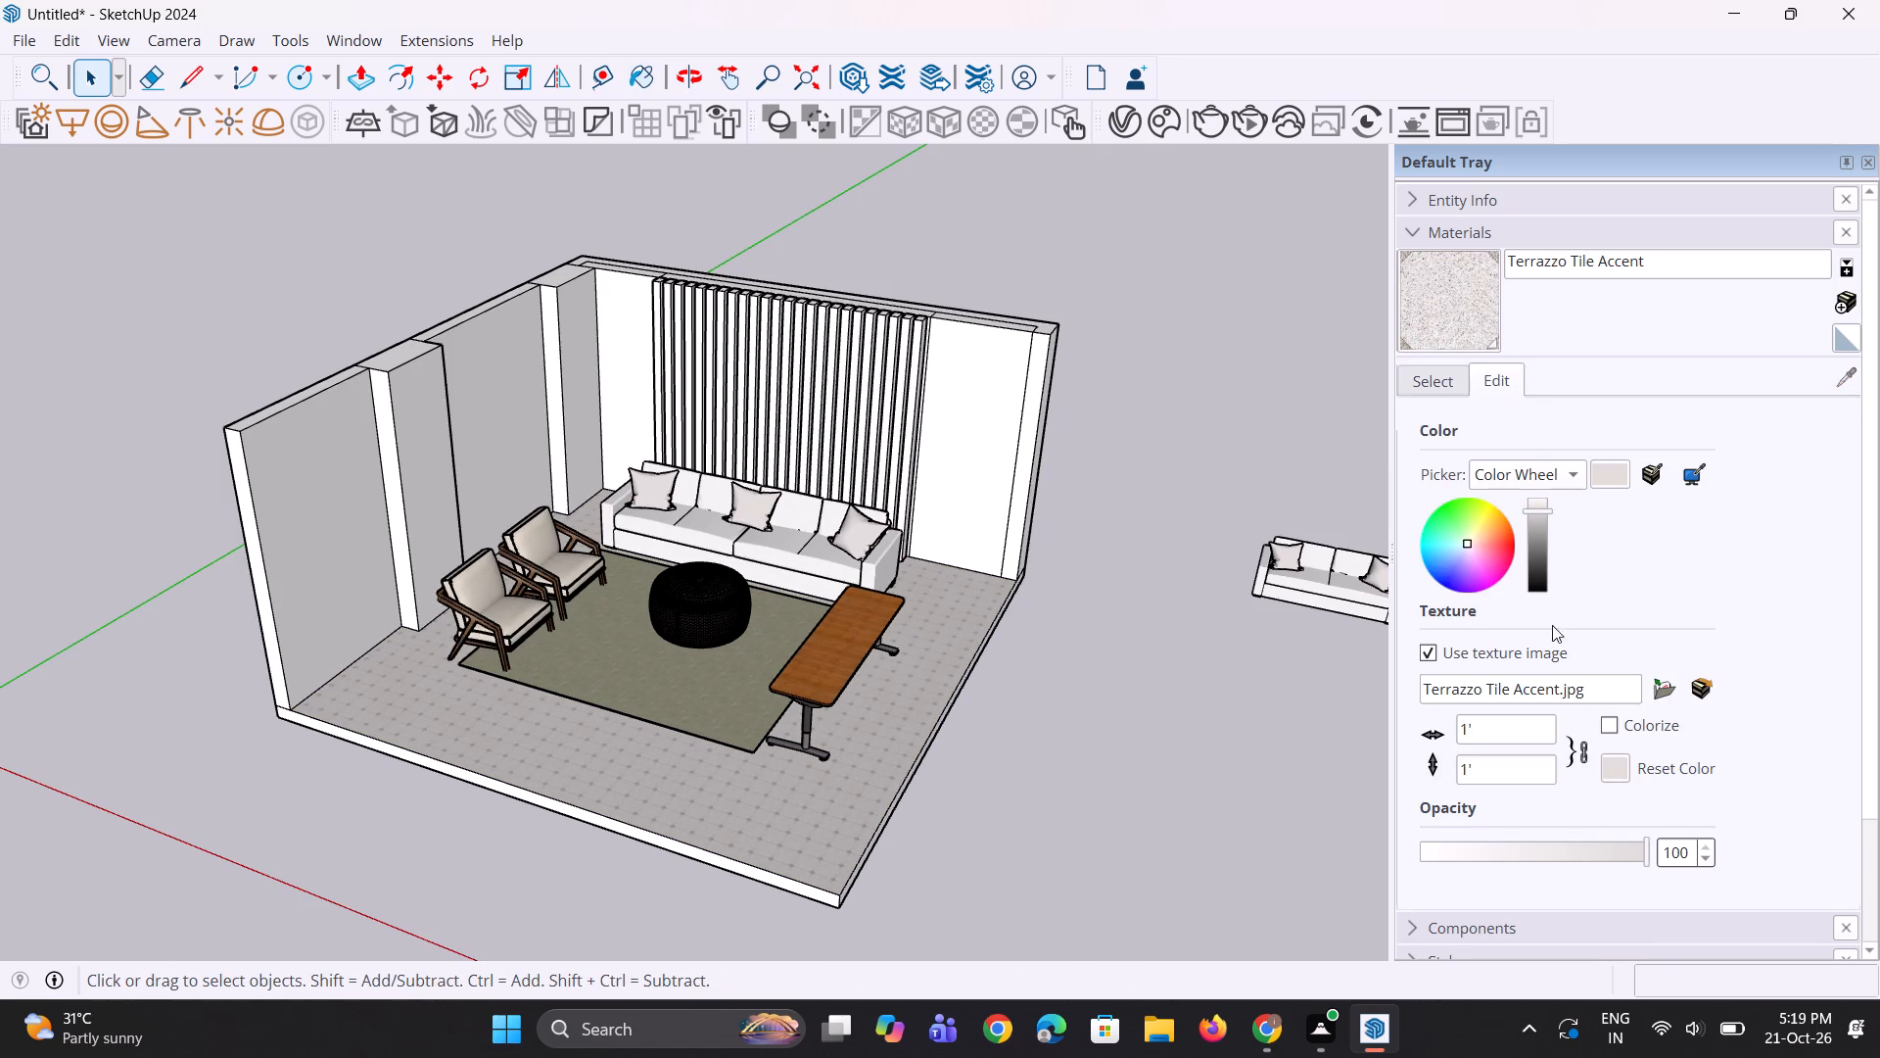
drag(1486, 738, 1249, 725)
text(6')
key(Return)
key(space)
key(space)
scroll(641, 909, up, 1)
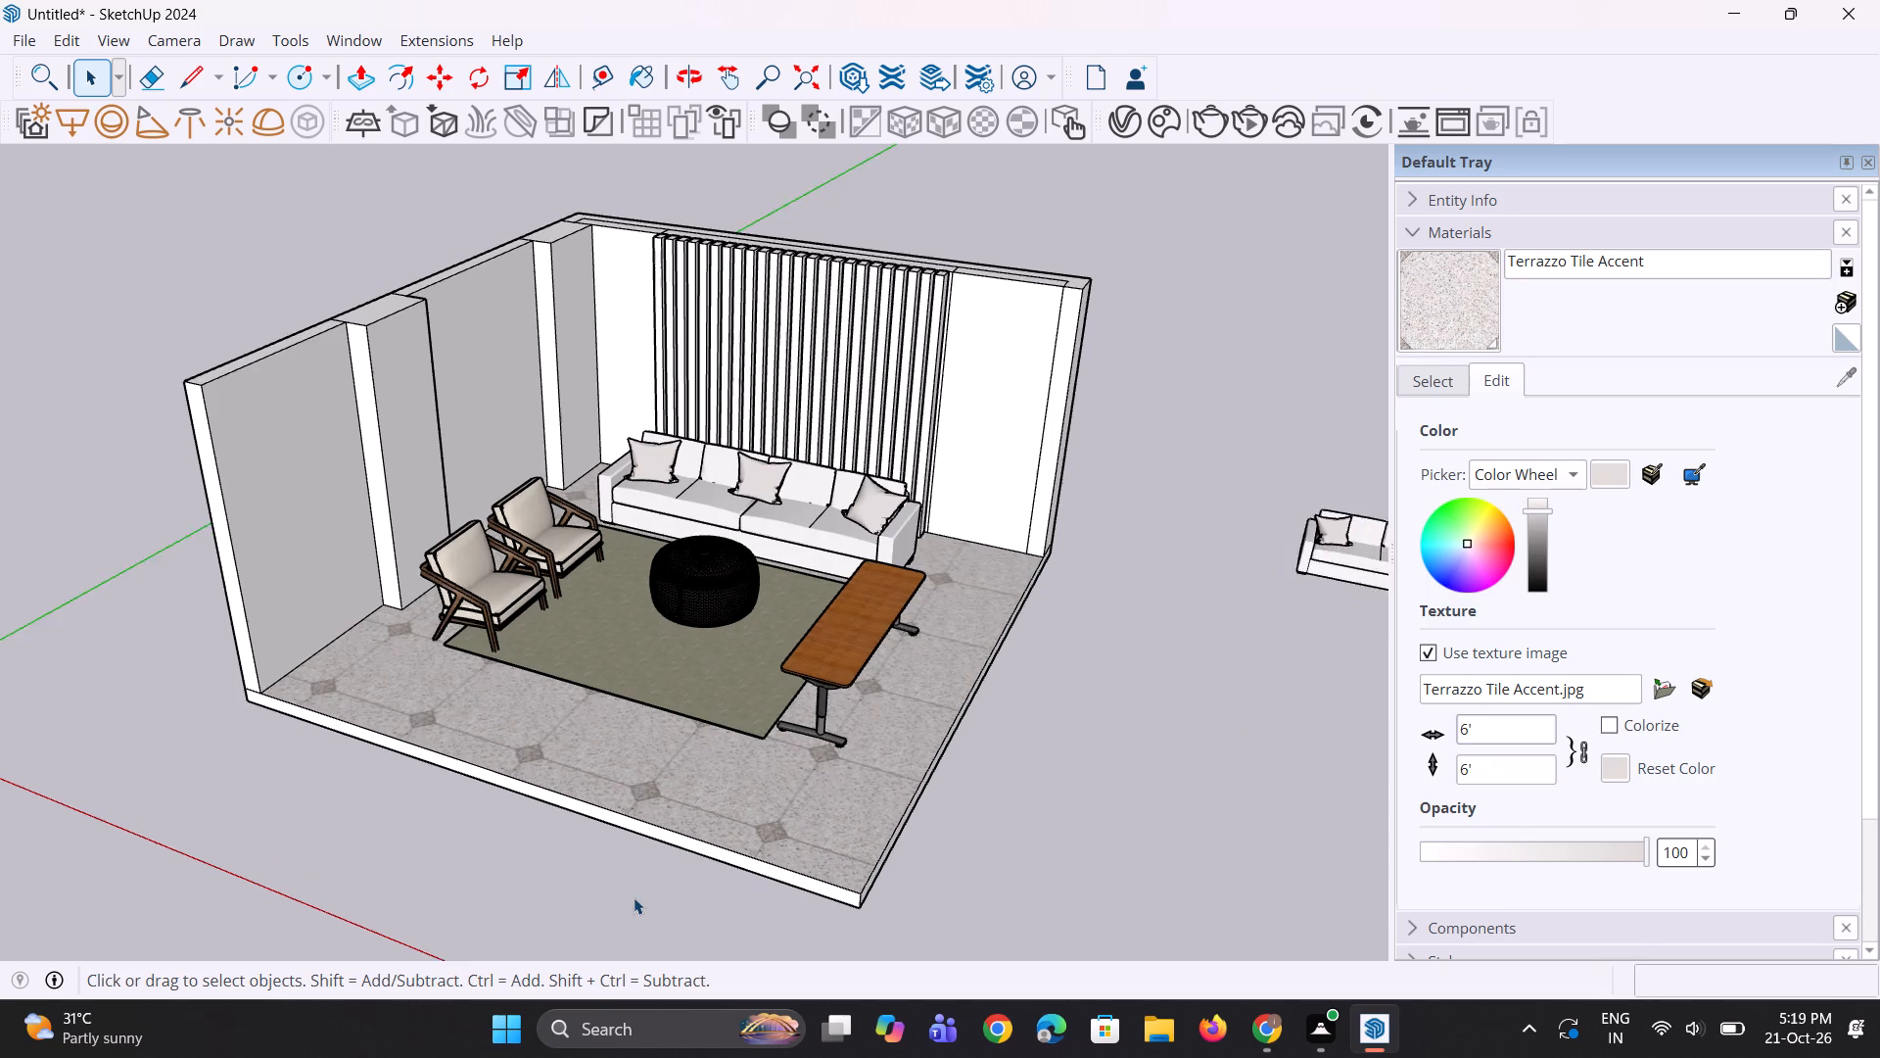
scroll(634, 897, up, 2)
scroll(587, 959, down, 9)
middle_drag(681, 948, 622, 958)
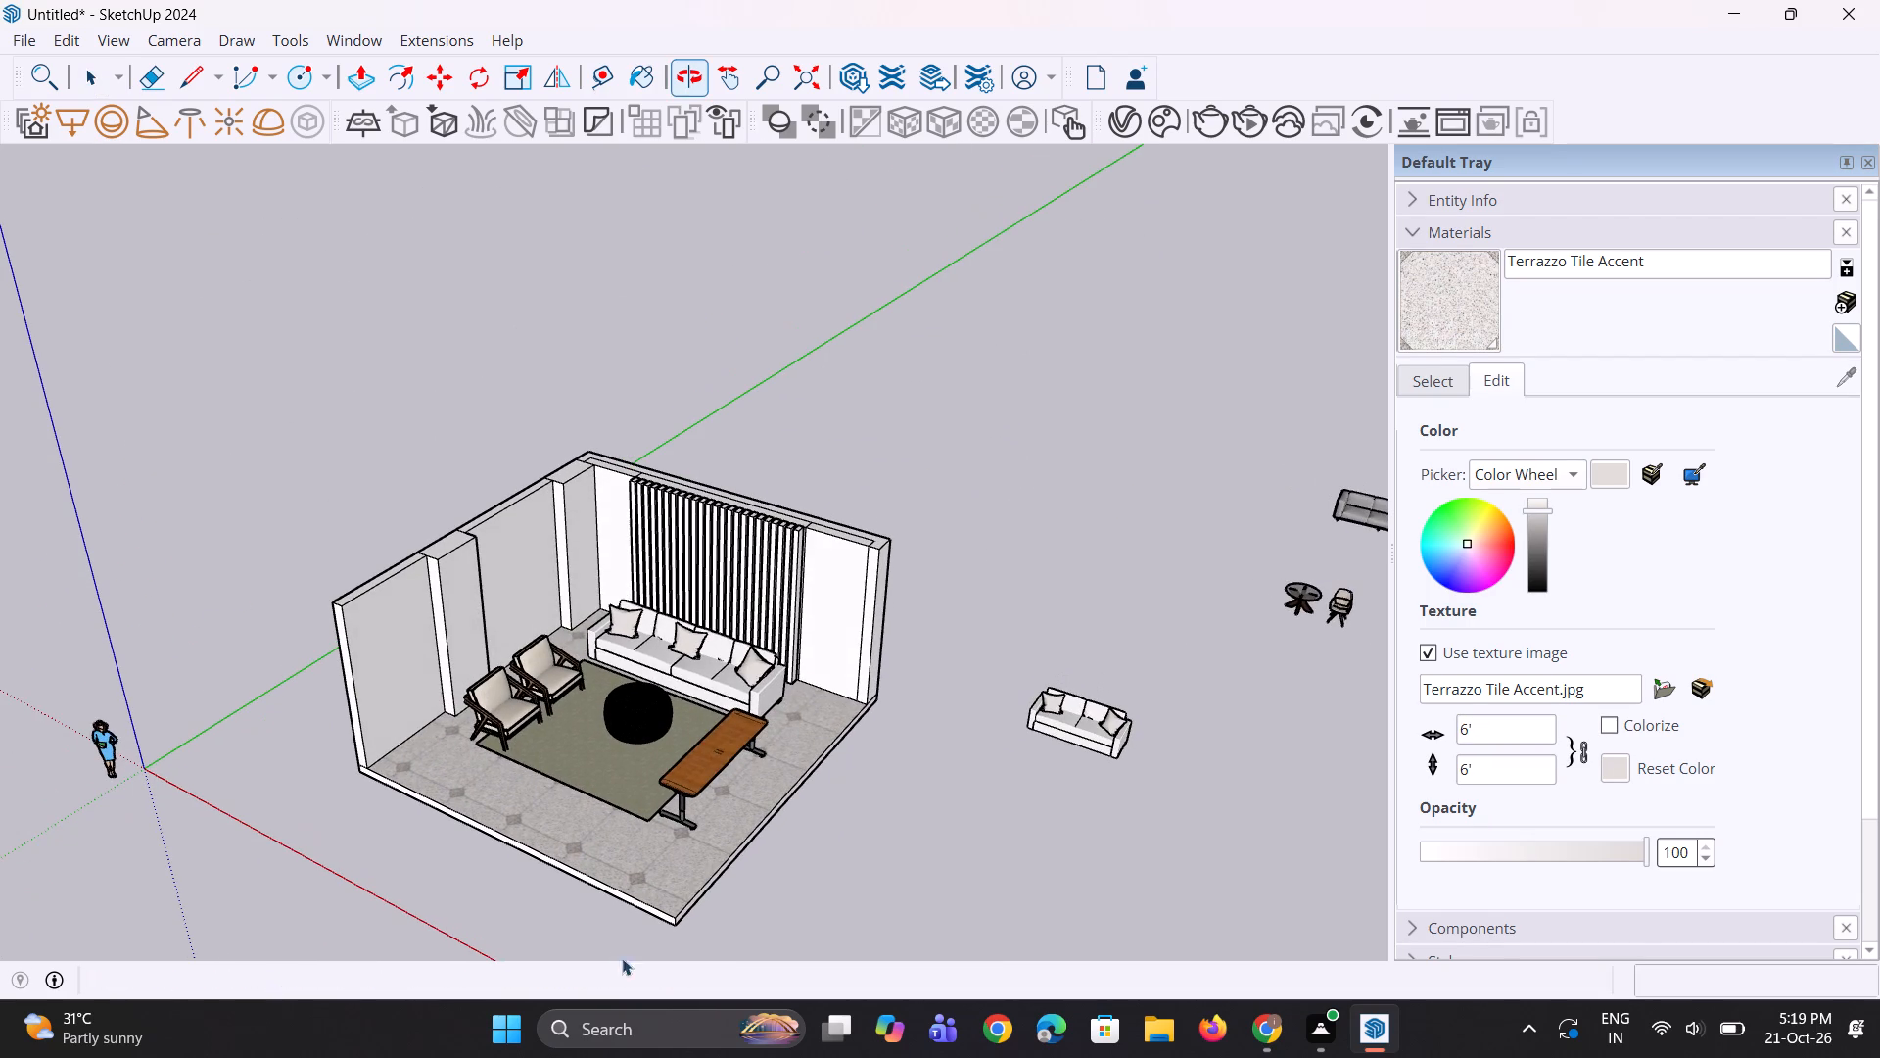
Set the Terrazzo Tile Accent texture size to 5' and check the floor pattern across the room.
key(BackSpace)
key(BackSpace)
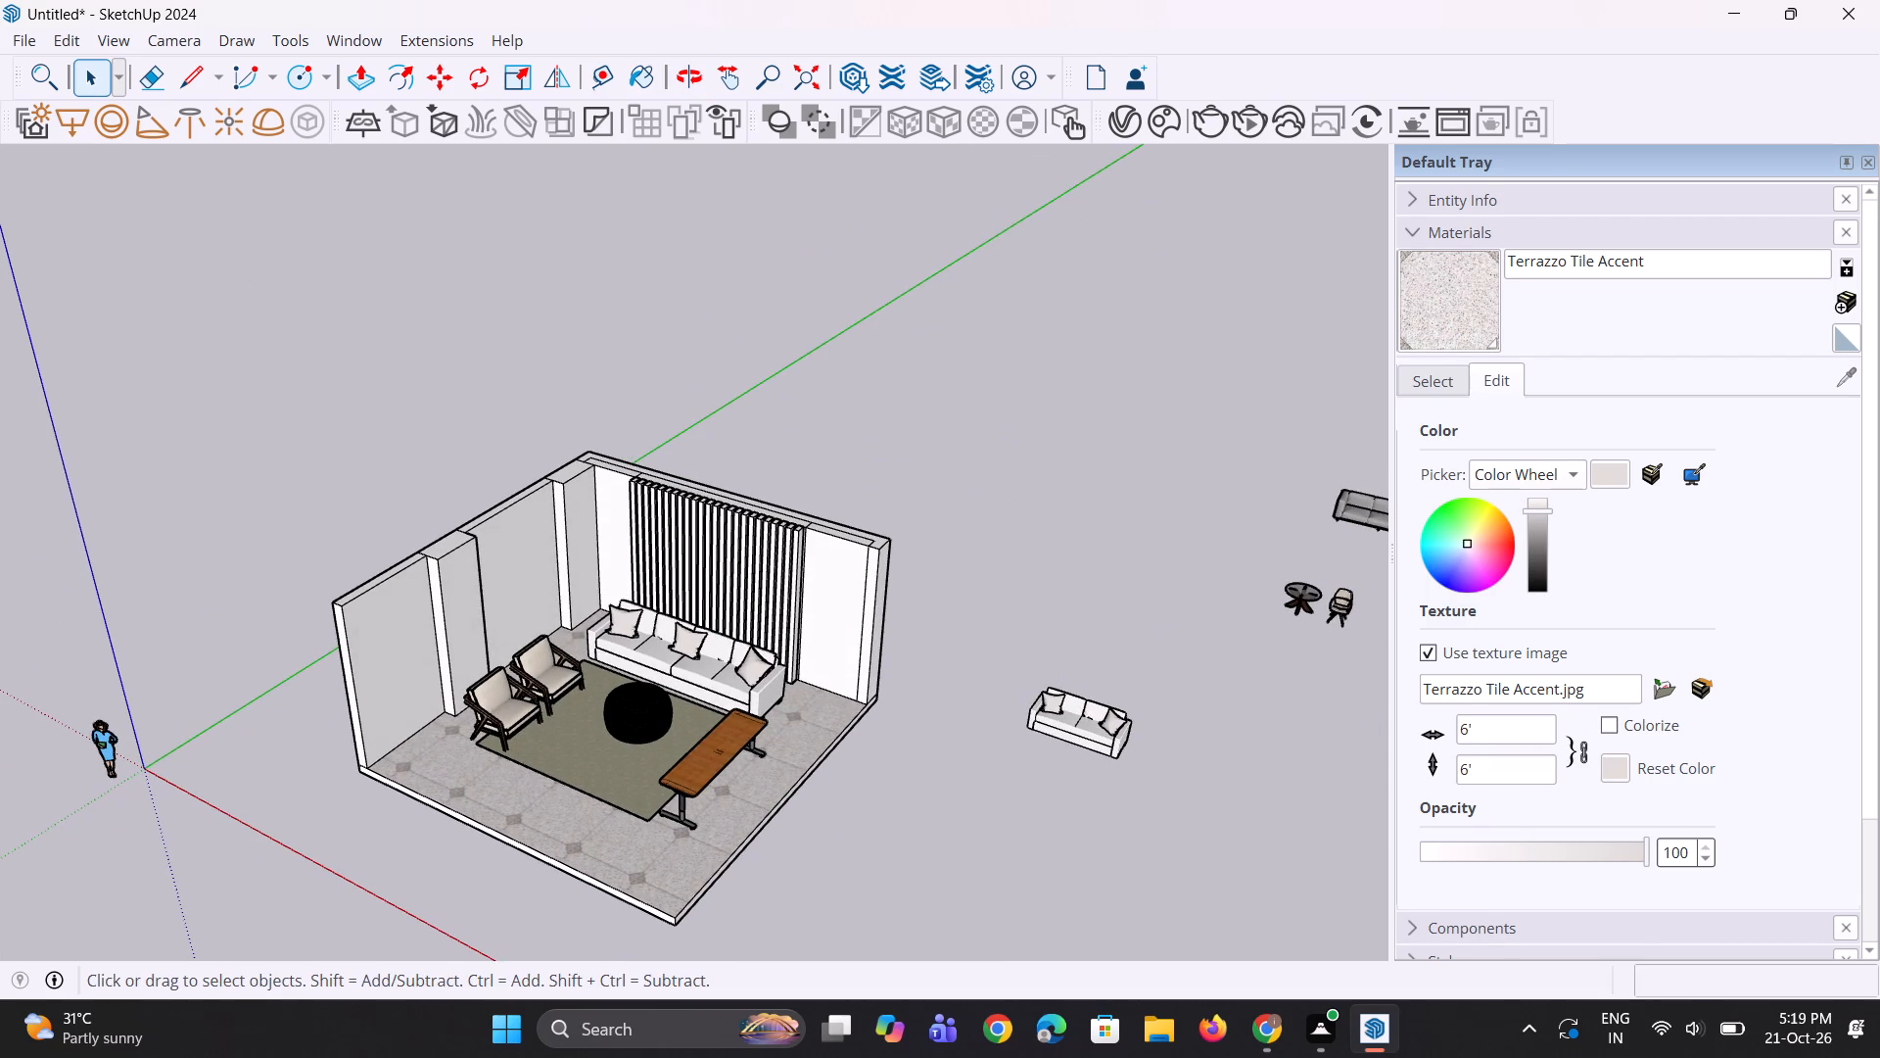
click(1498, 735)
key(BackSpace)
key(space)
key(BackSpace)
key(BackSpace)
key(BackSpace)
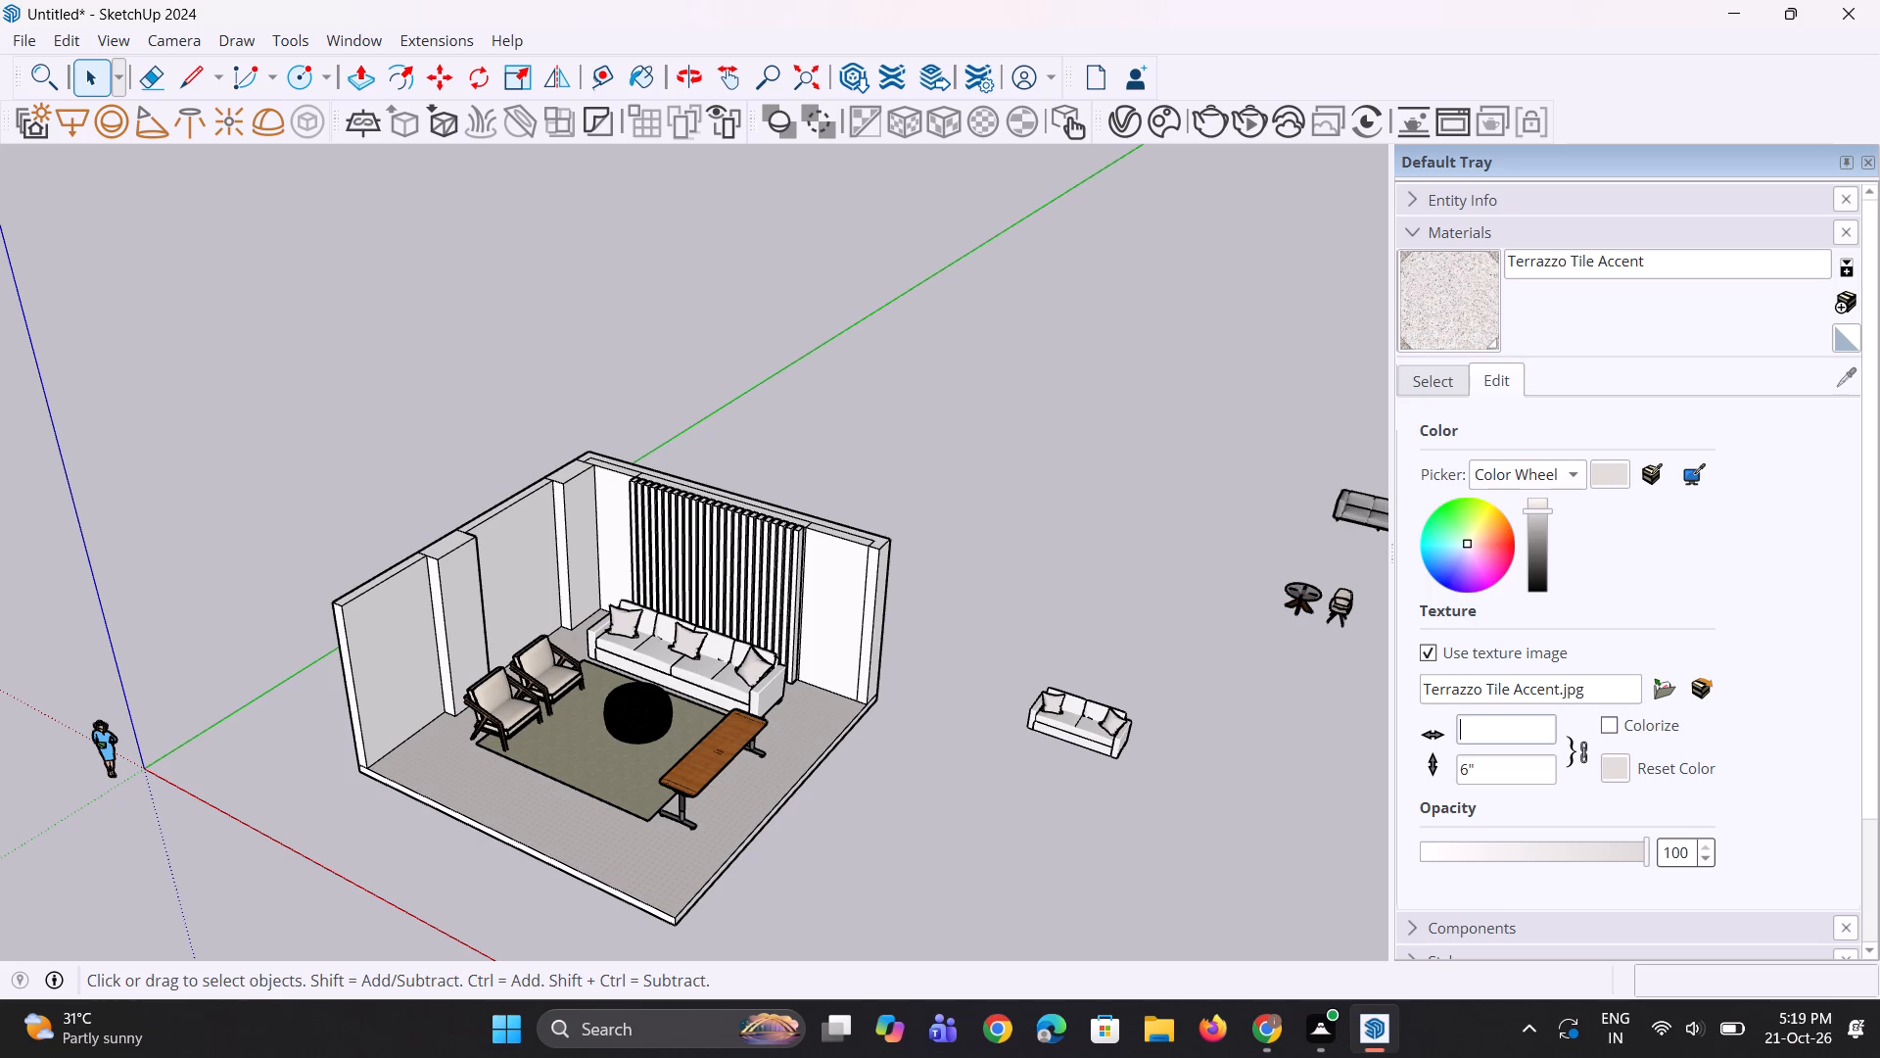
text(5')
key(Return)
key(space)
key(space)
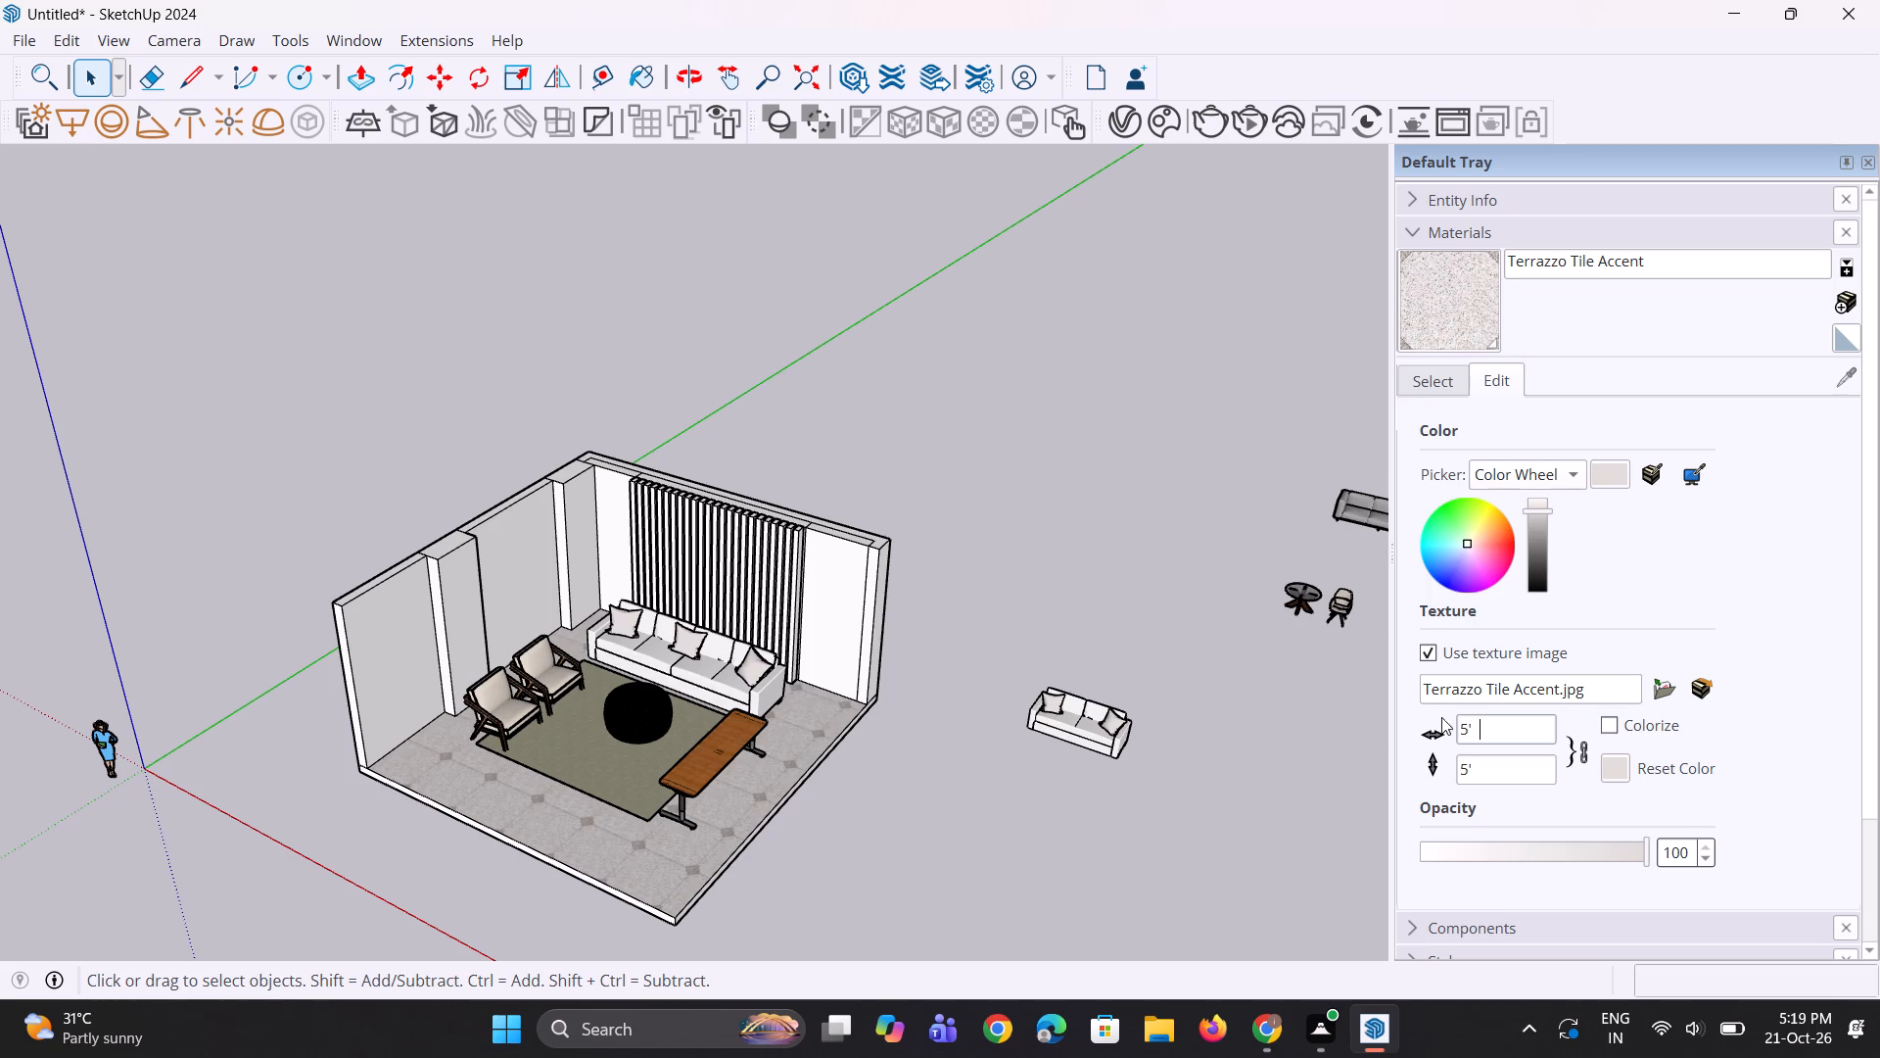
scroll(604, 903, up, 2)
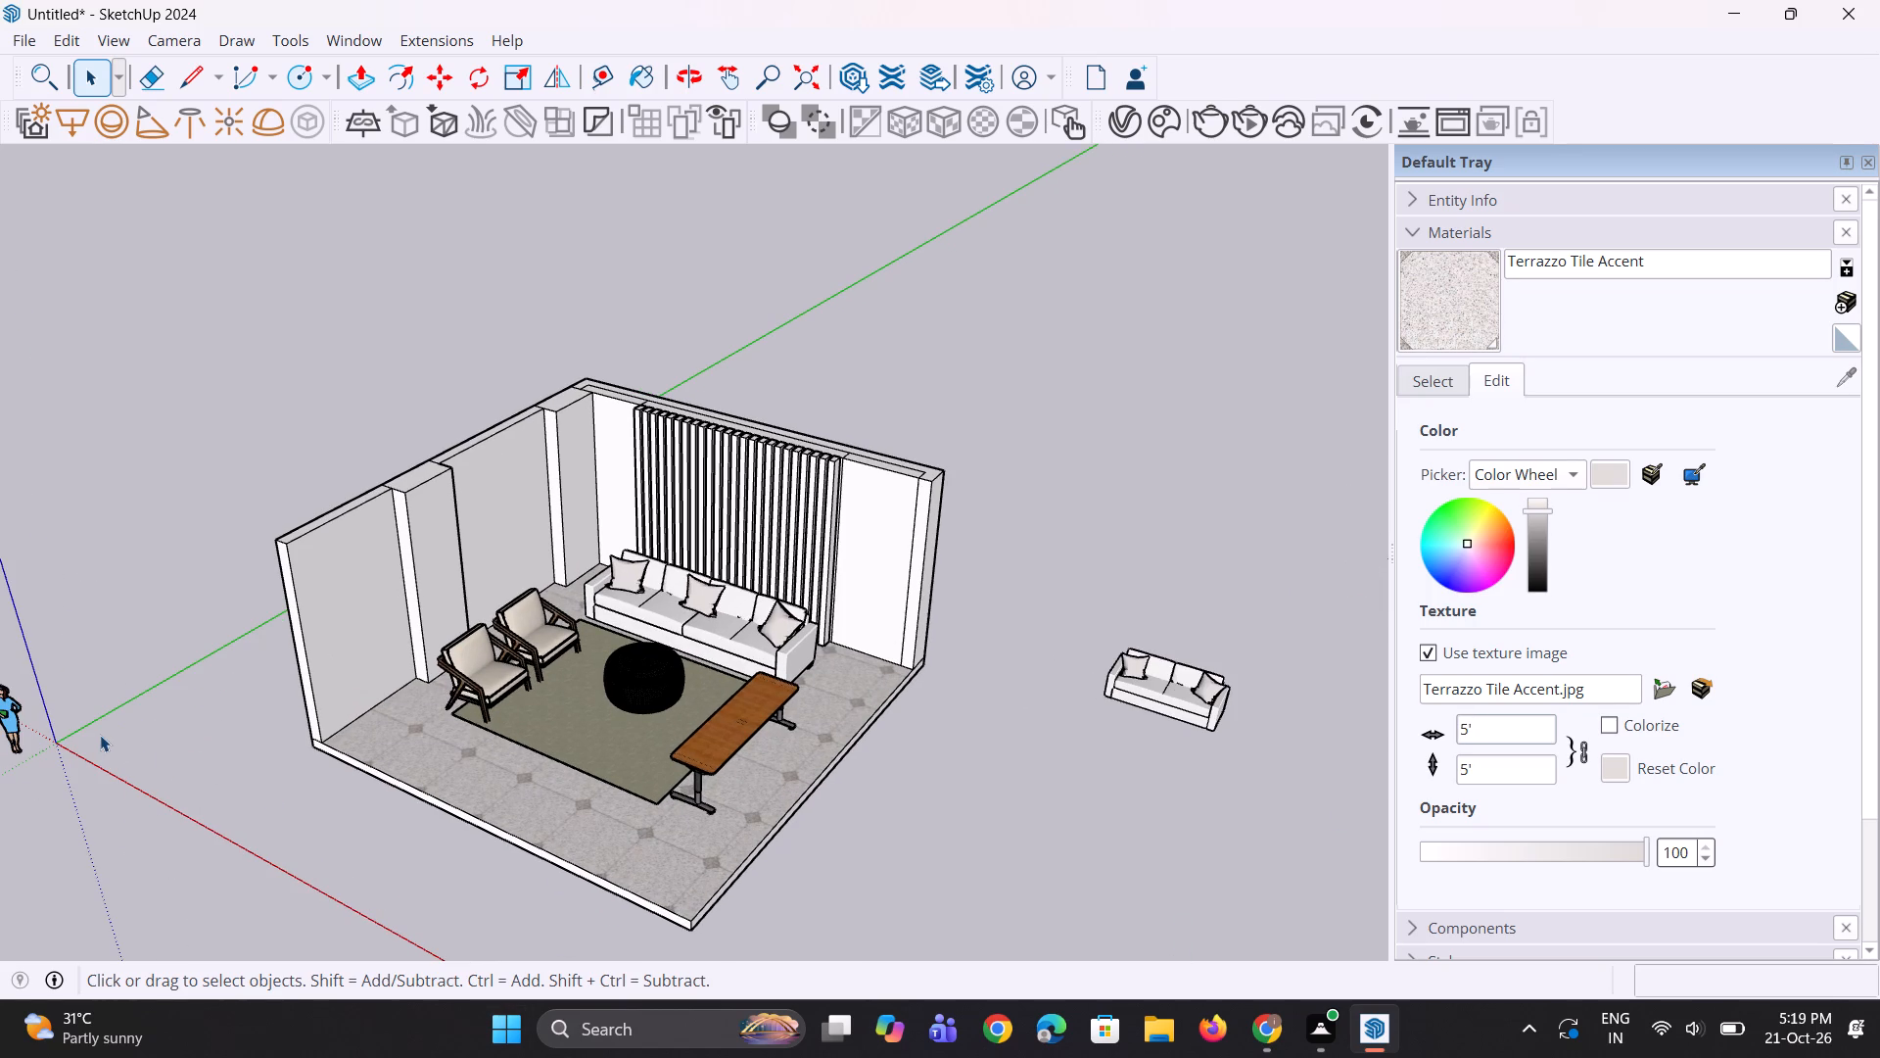
scroll(184, 720, down, 3)
scroll(270, 554, up, 2)
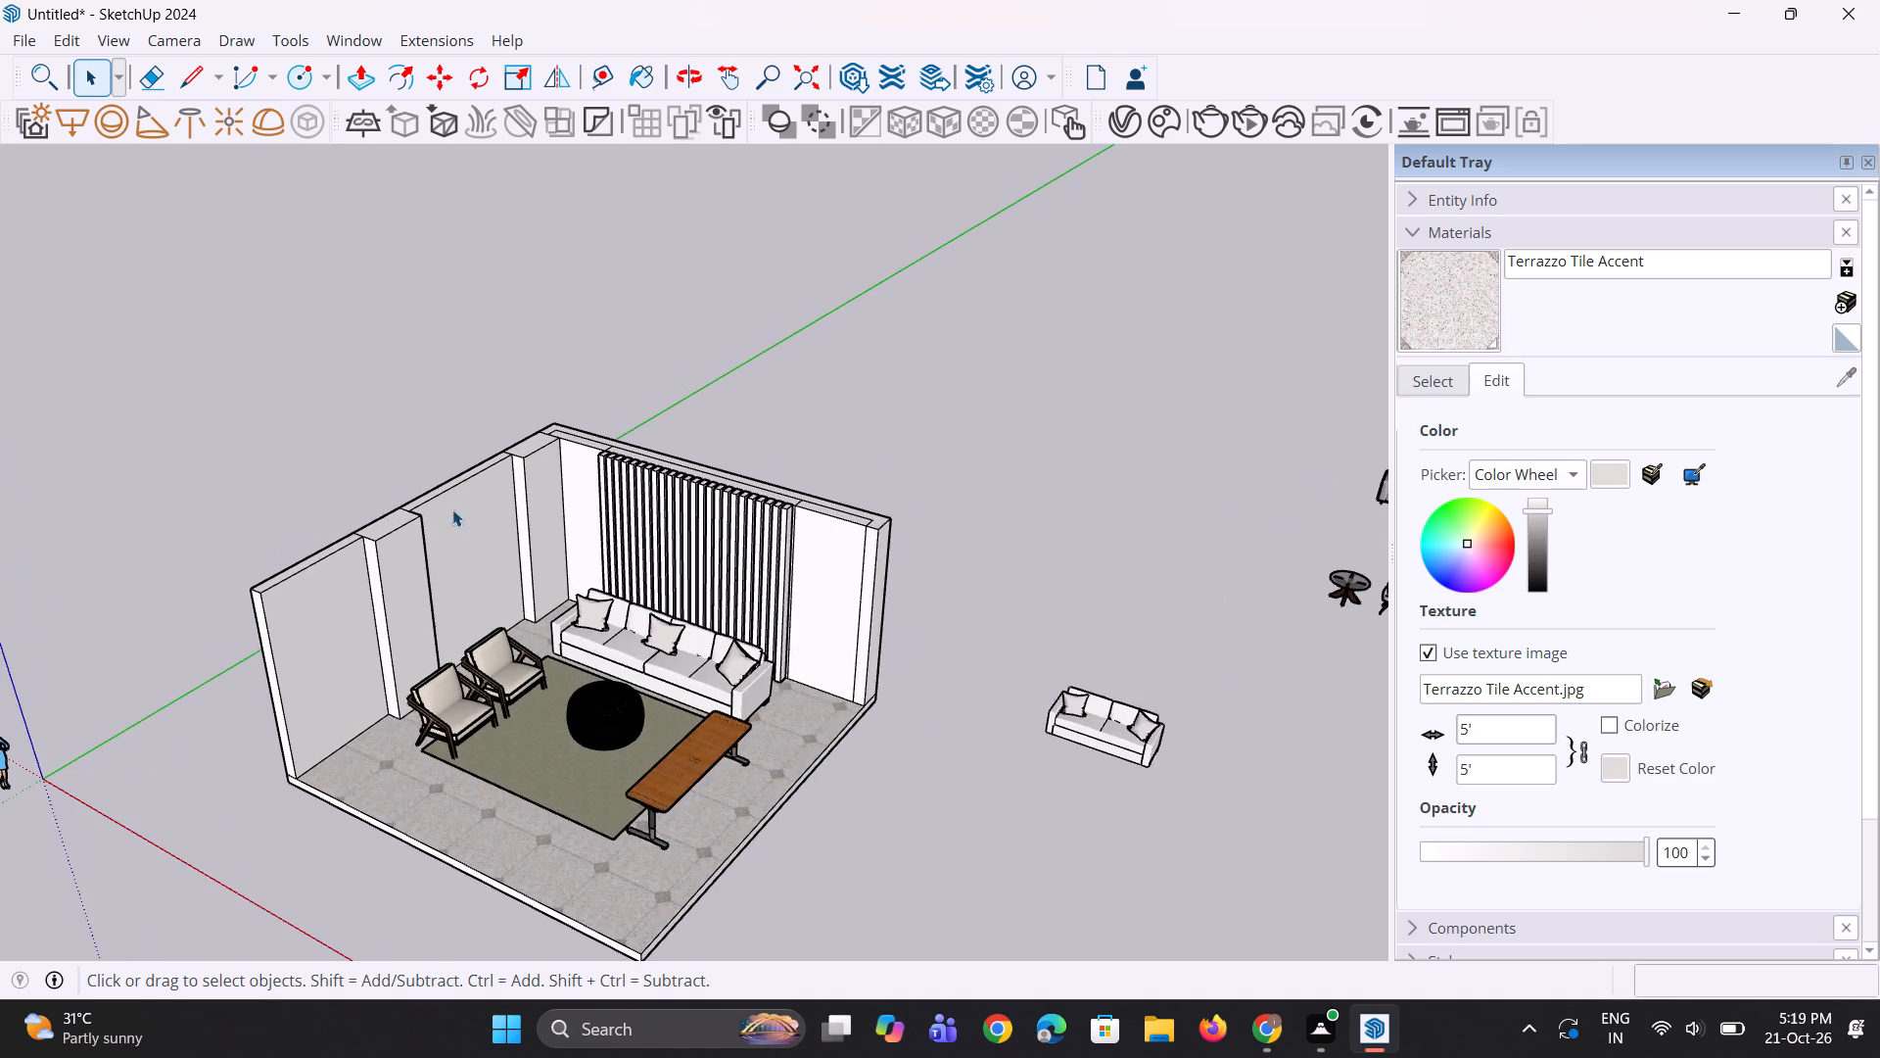
scroll(481, 512, up, 2)
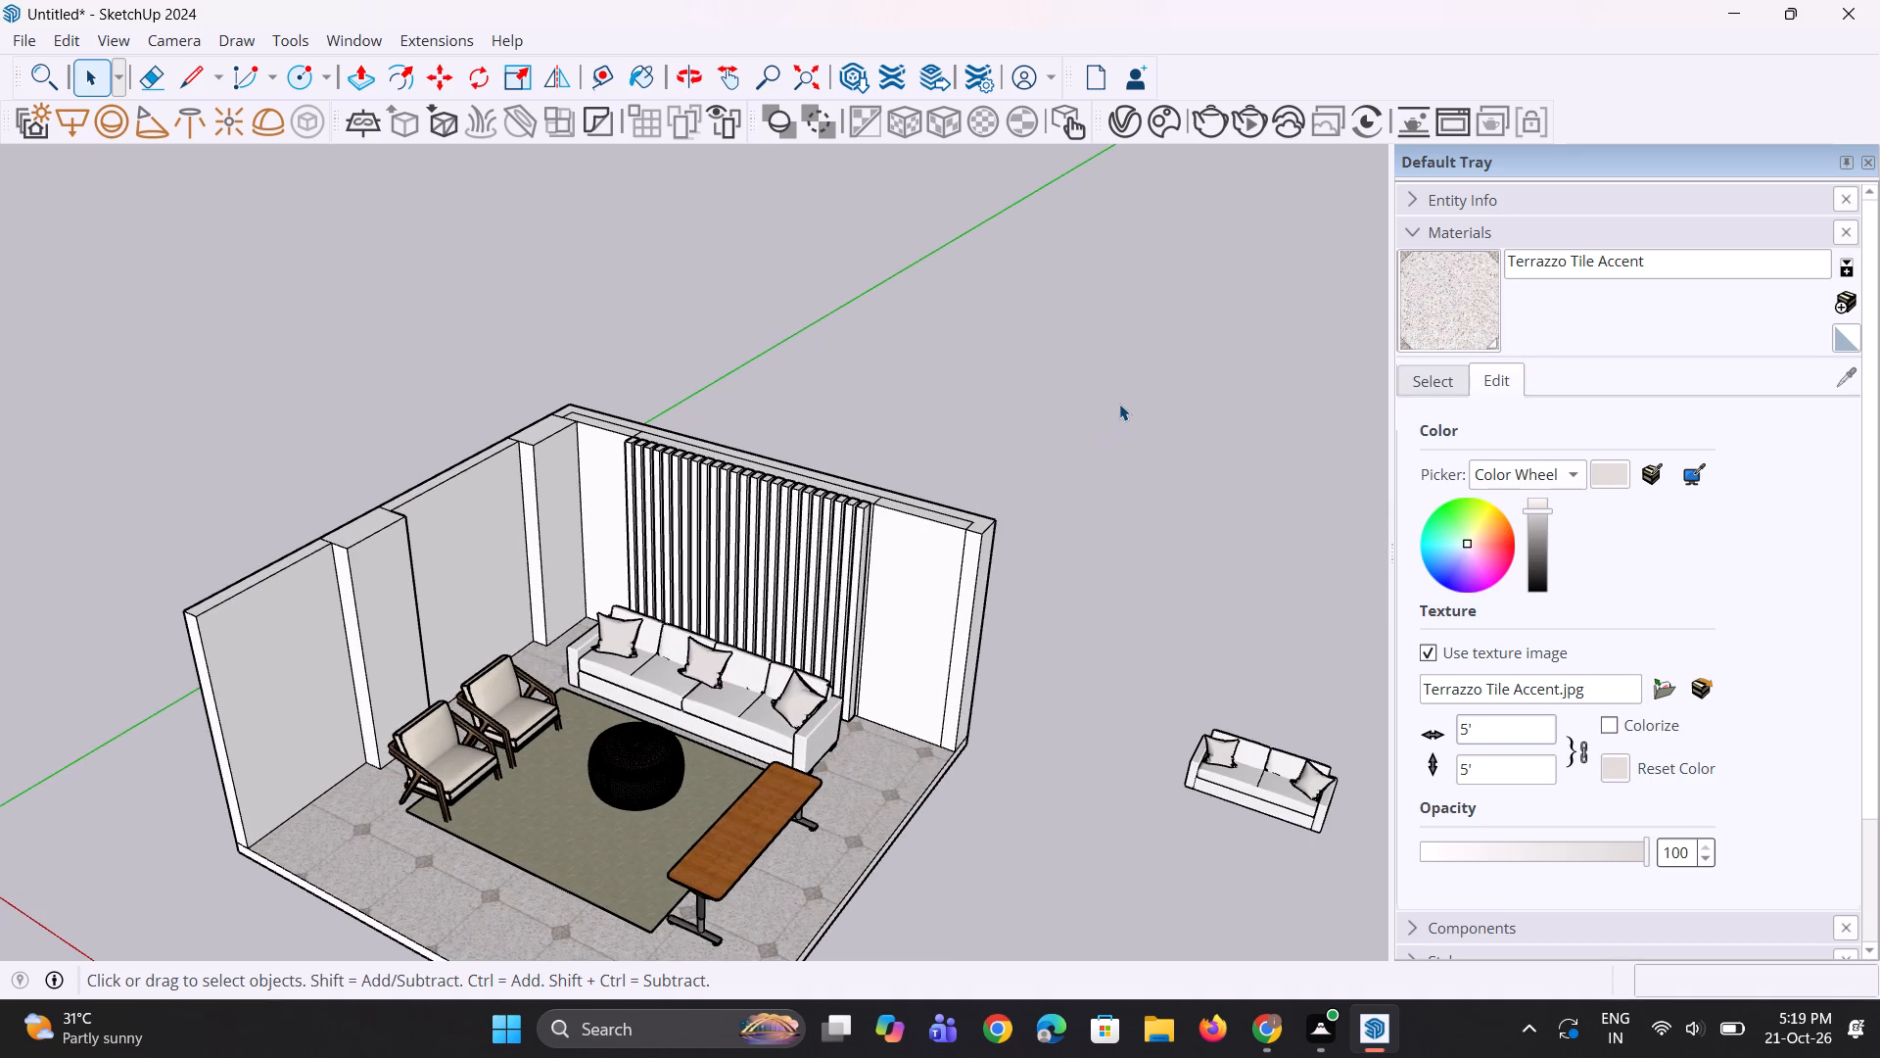
Paint the back wall surfaces on both sides of the slats with Translucent Glass Gray from the Glass and Mirrors collection.
click(1454, 392)
click(1537, 413)
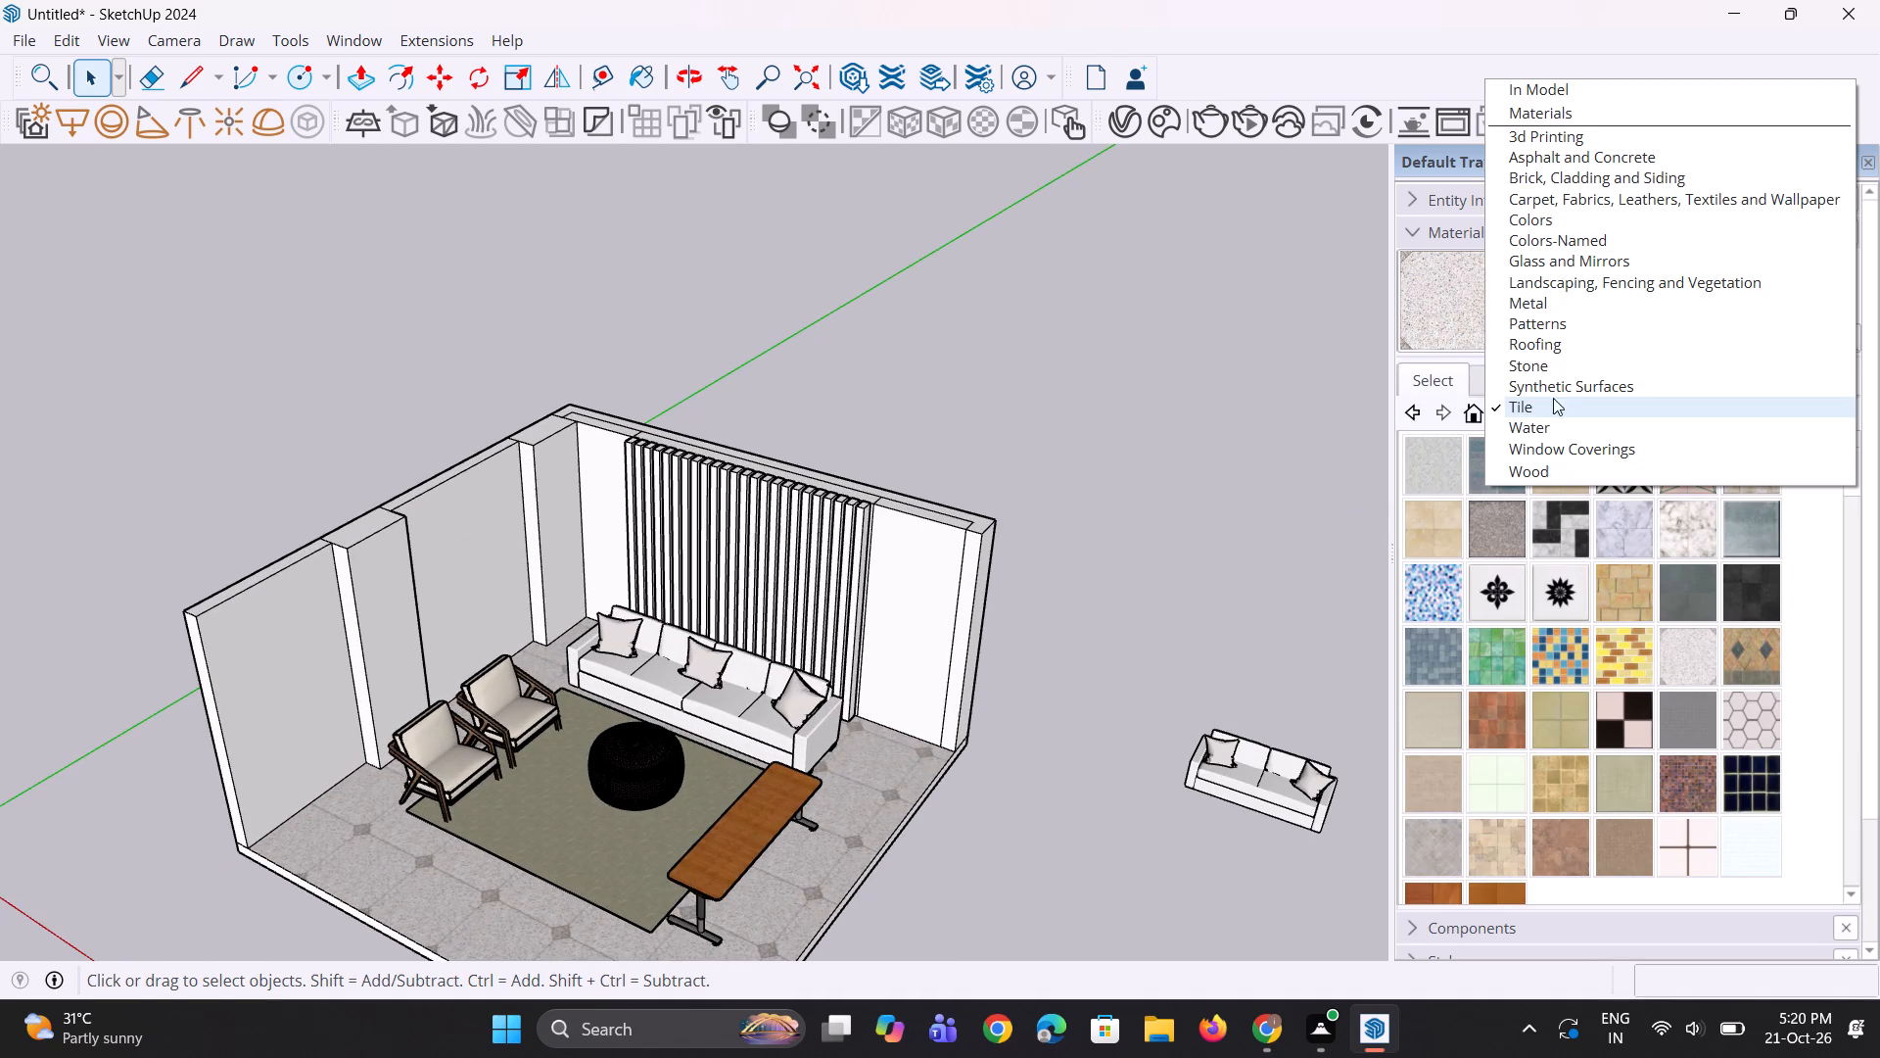
click(1590, 264)
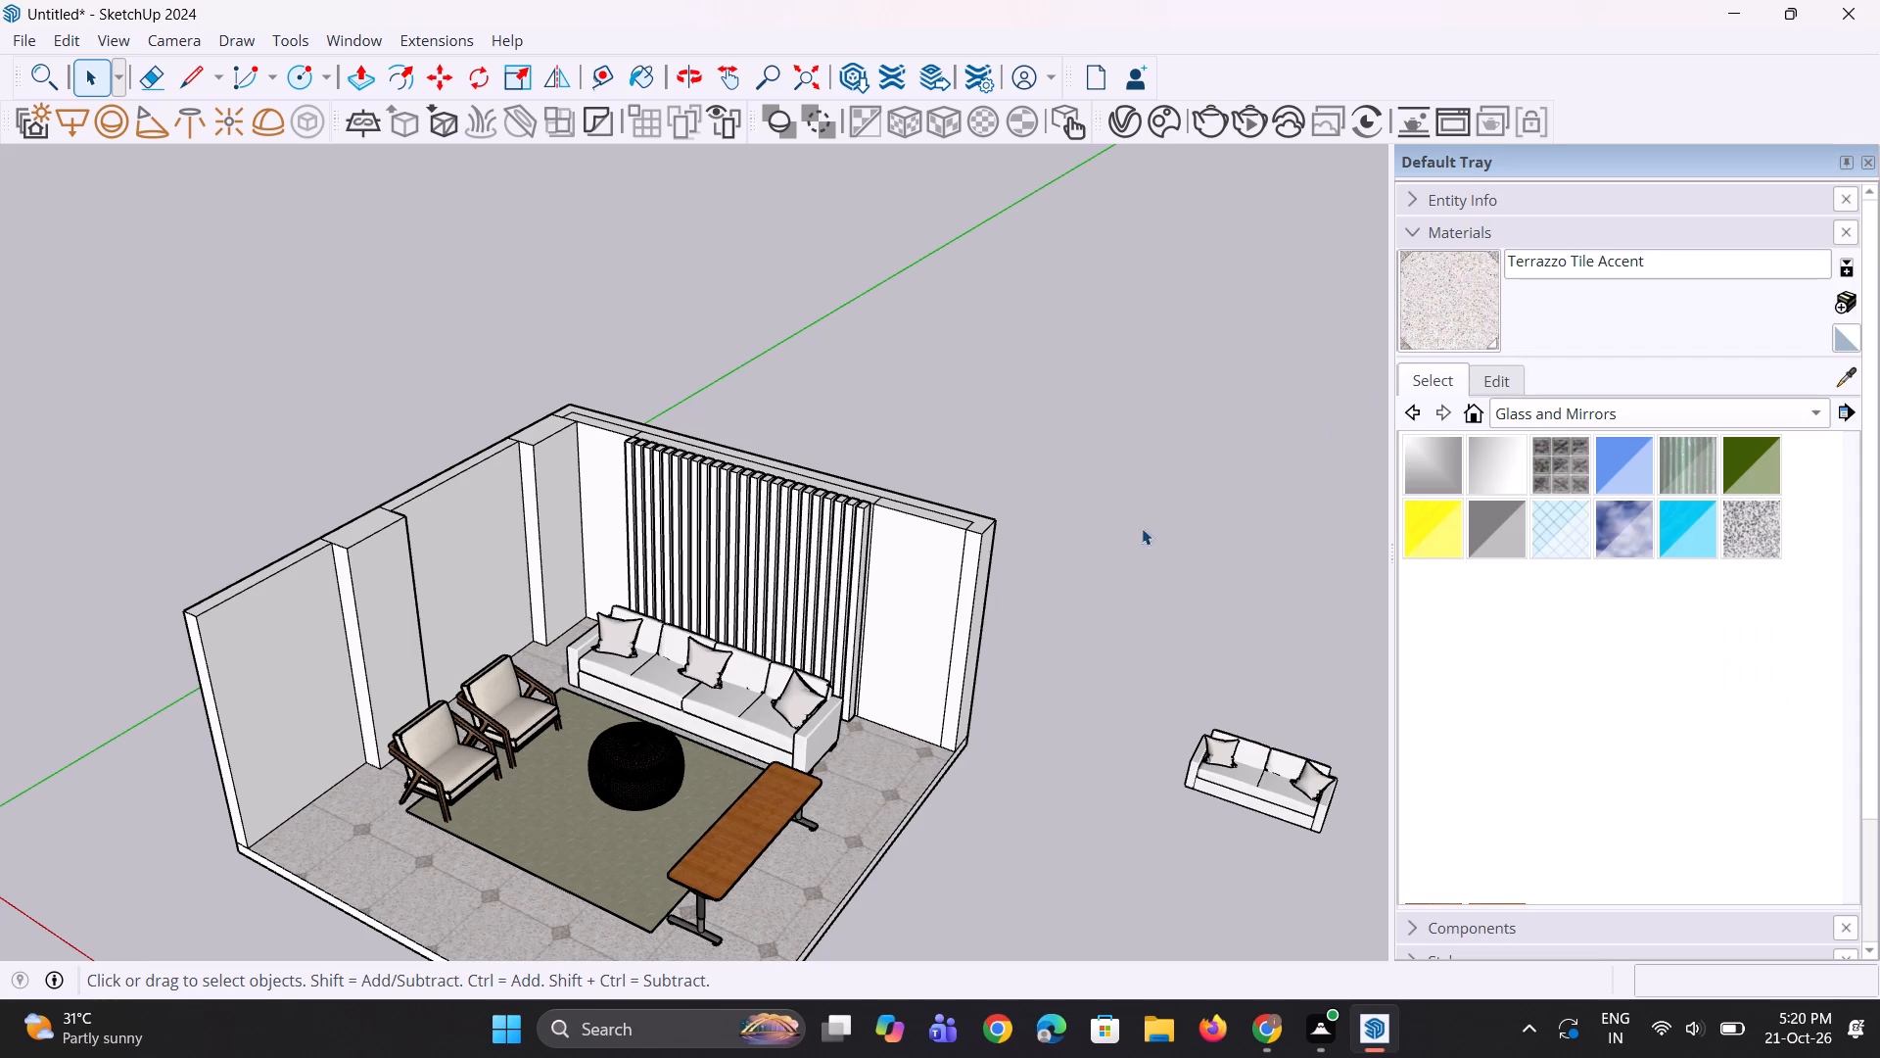
click(1518, 533)
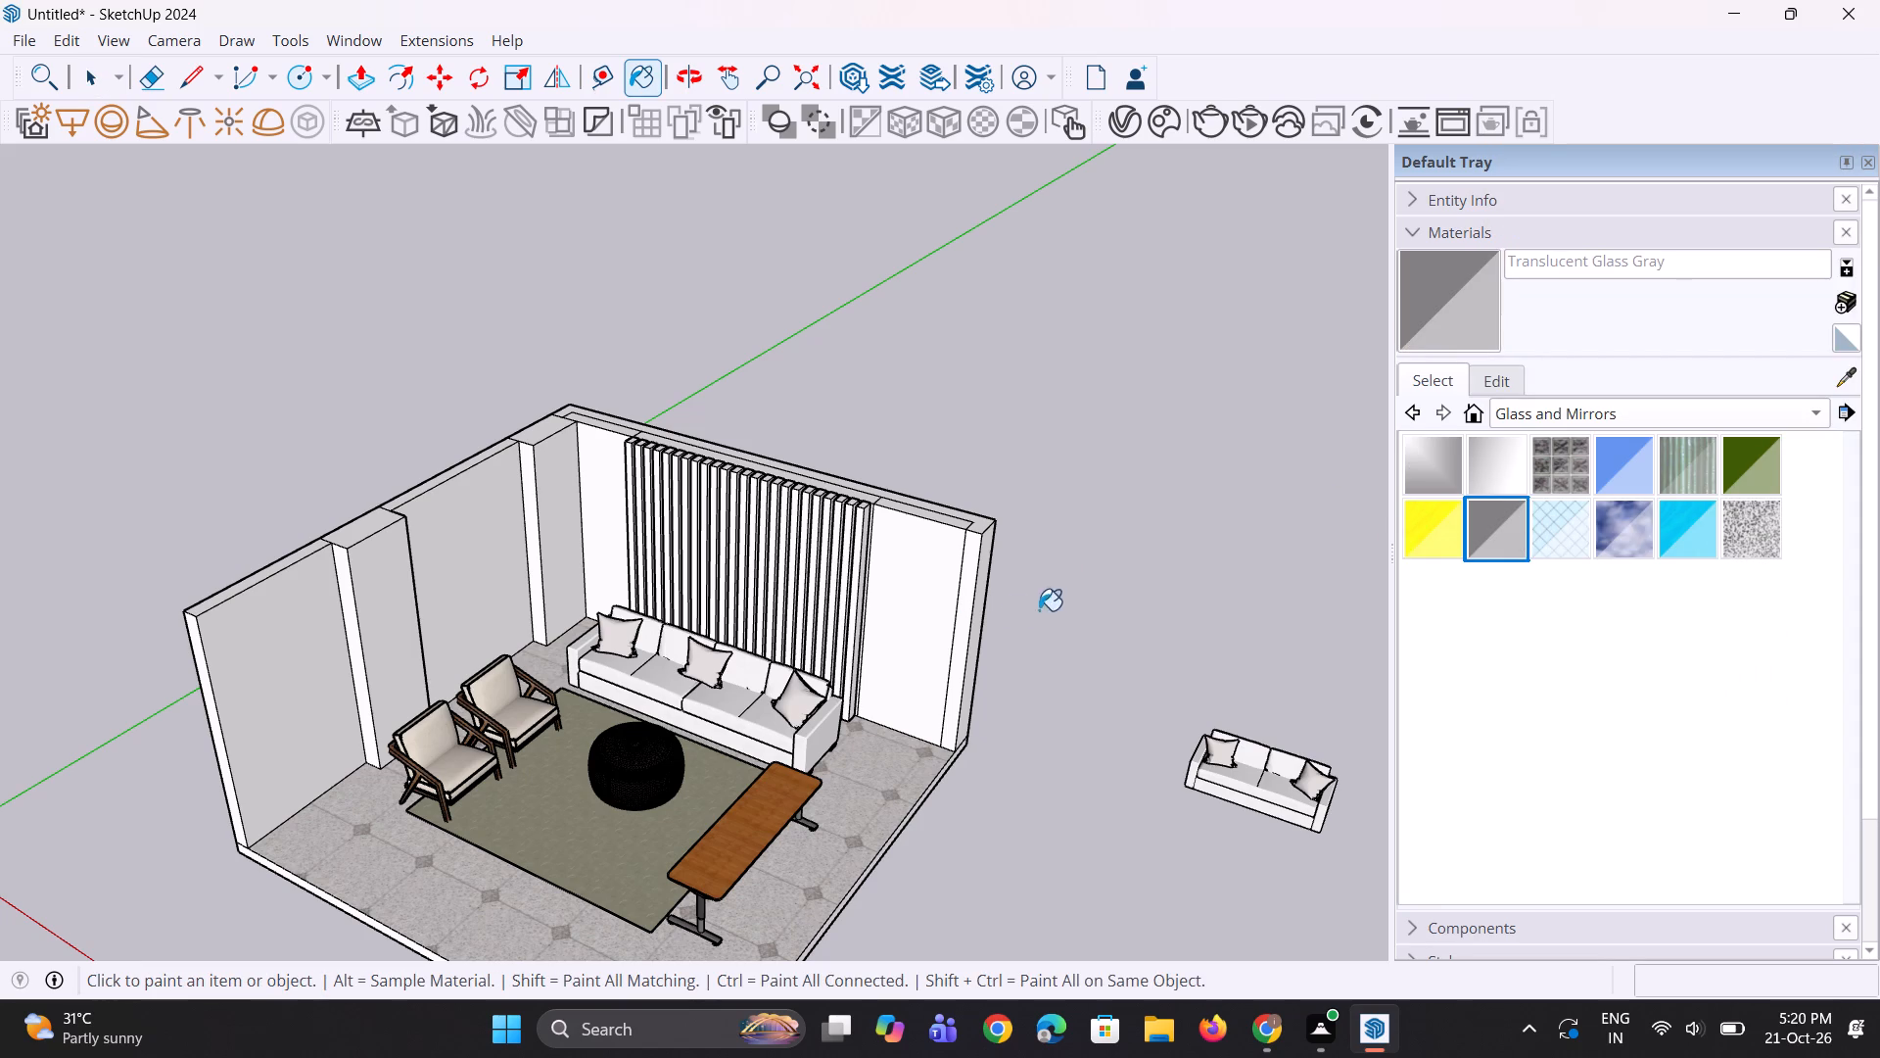
scroll(784, 601, up, 3)
click(970, 577)
middle_drag(371, 586, 517, 524)
click(533, 517)
scroll(556, 609, down, 5)
middle_drag(593, 625, 583, 565)
scroll(362, 751, down, 4)
scroll(345, 659, up, 4)
scroll(466, 616, up, 5)
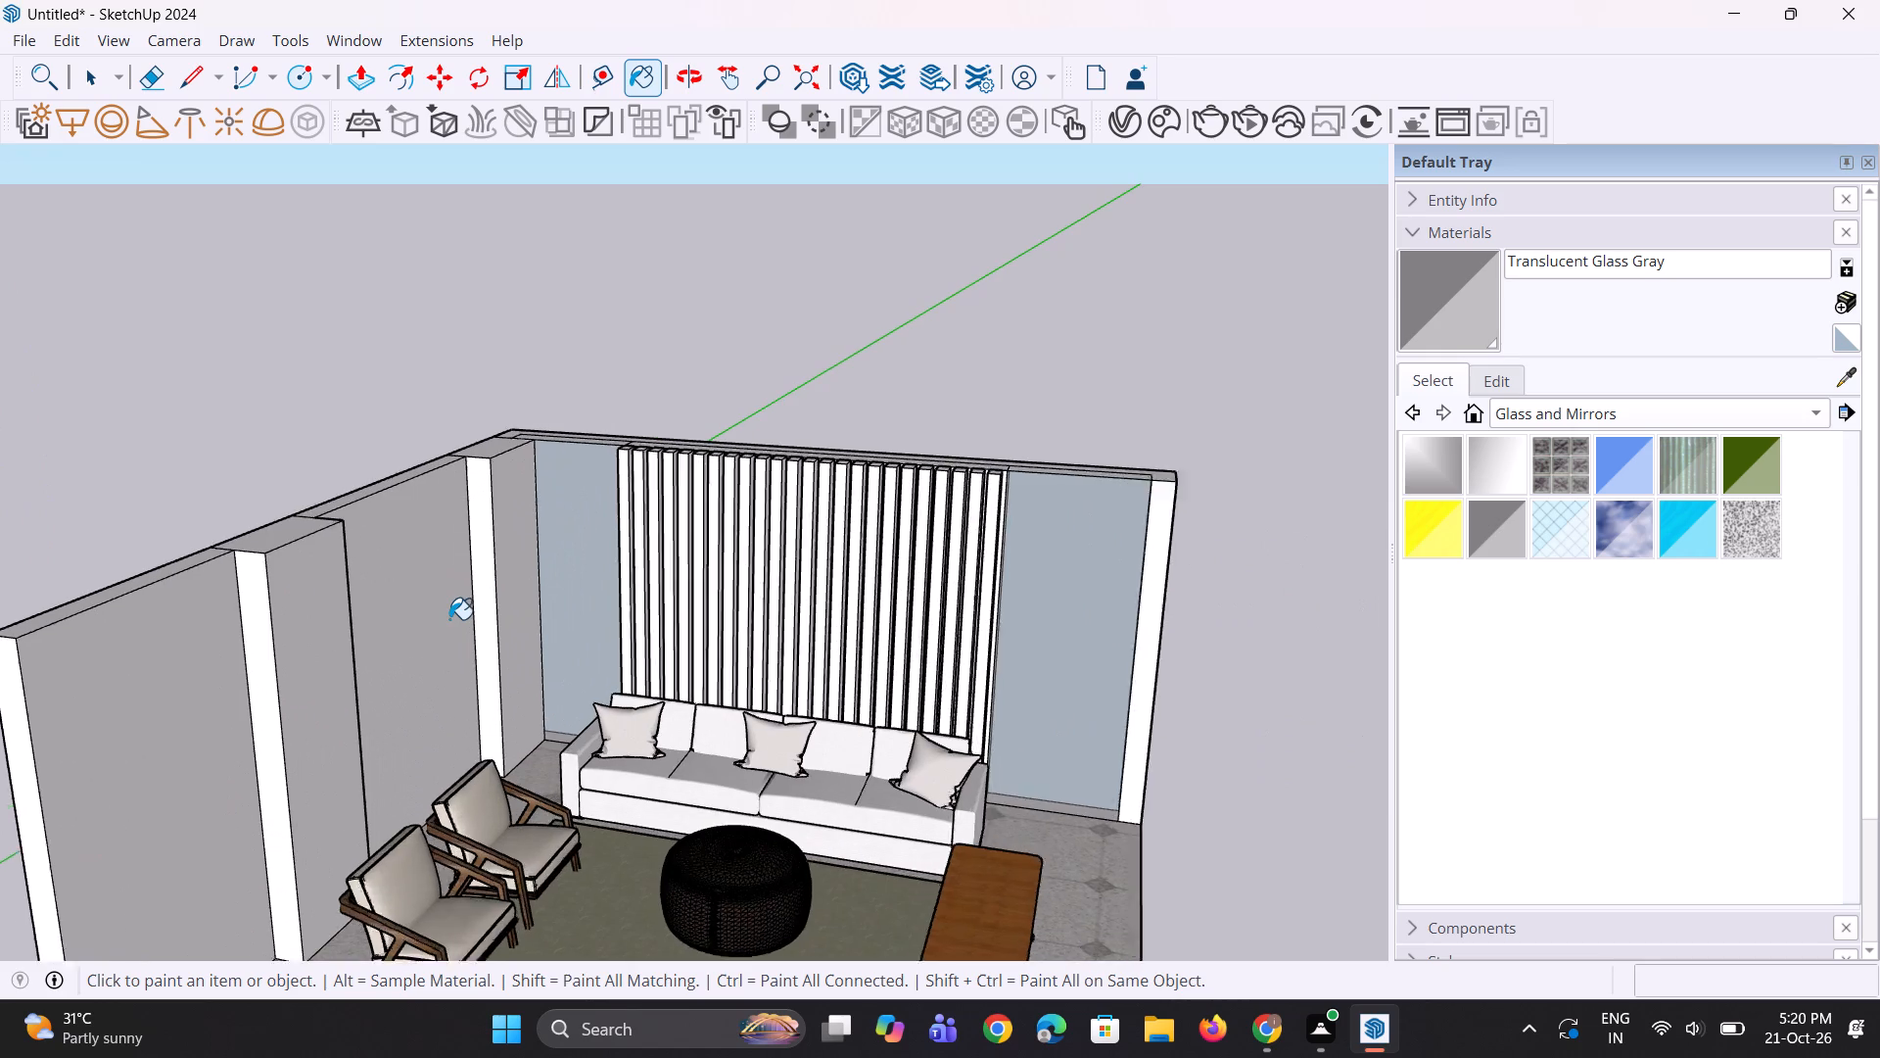
Paint the side wall panels between and beside the columns with Translucent Glass Gray.
scroll(449, 619, up, 2)
click(449, 619)
middle_drag(369, 641, 689, 717)
click(471, 647)
middle_drag(519, 680, 86, 691)
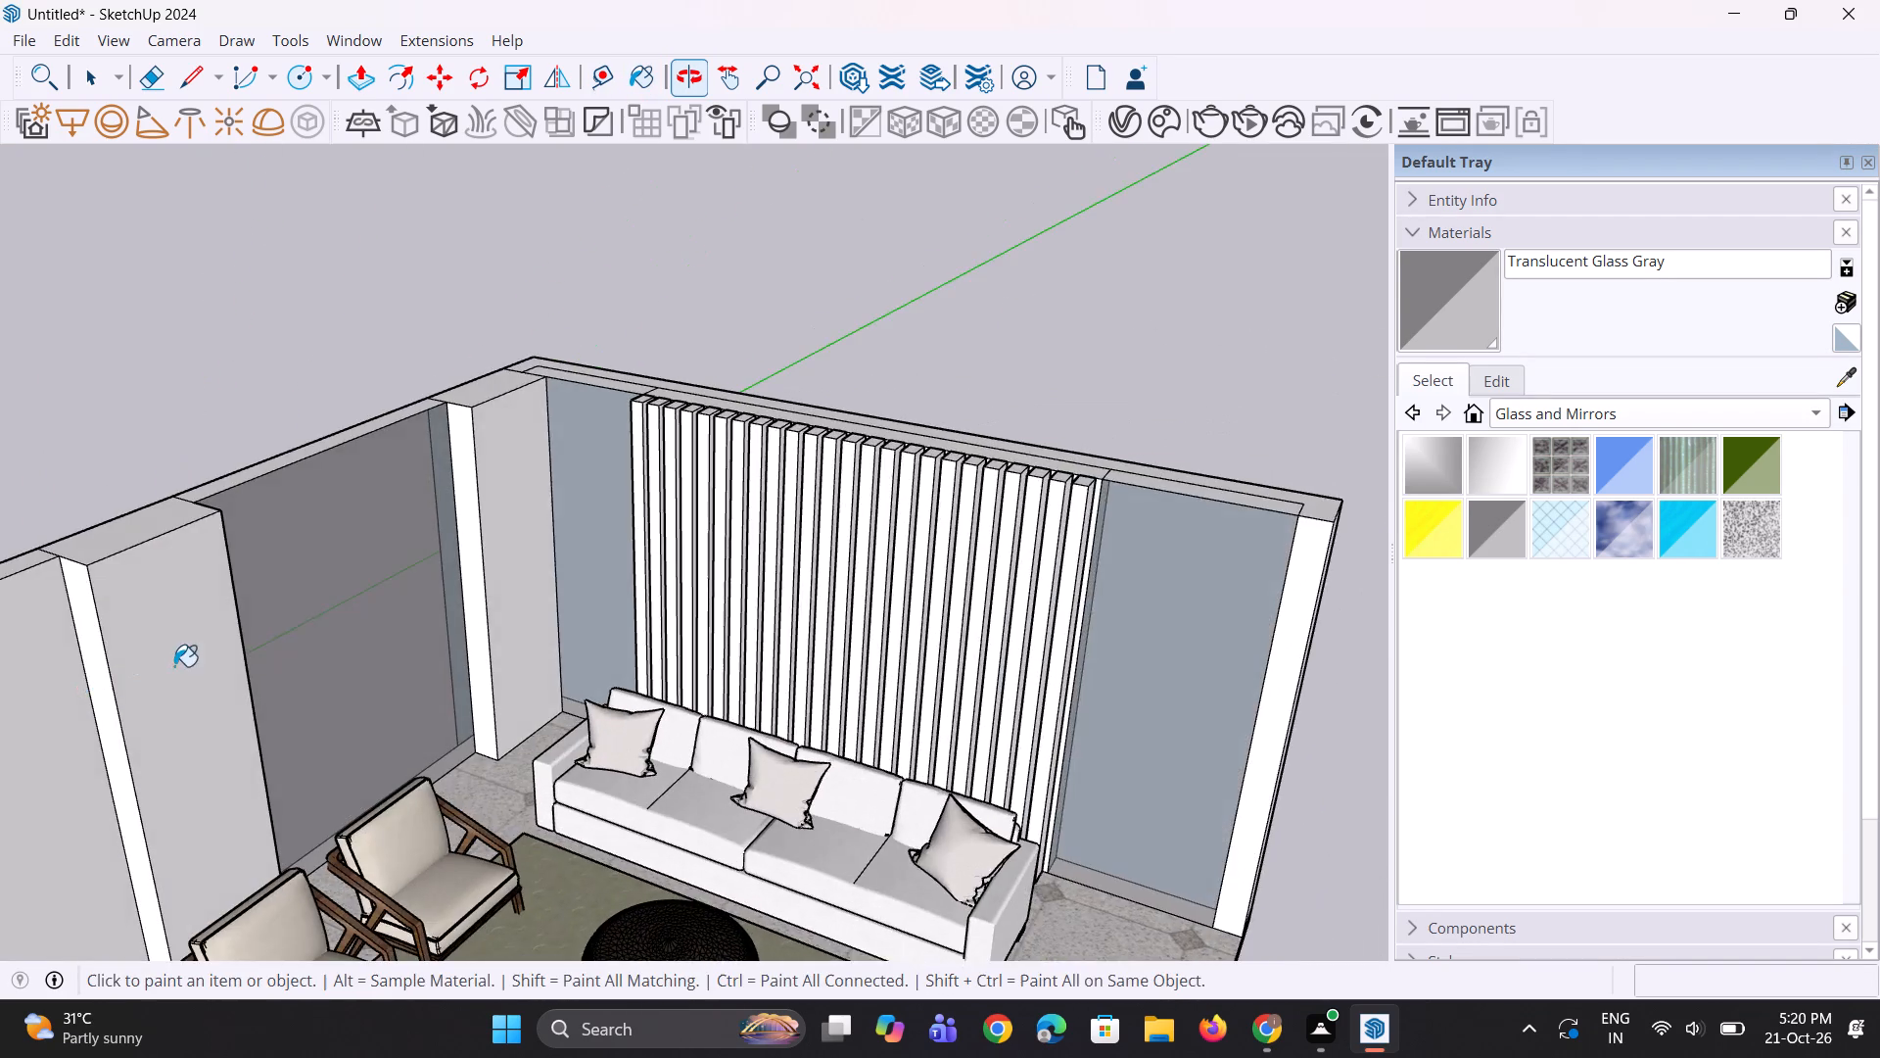
scroll(175, 665, down, 9)
click(111, 745)
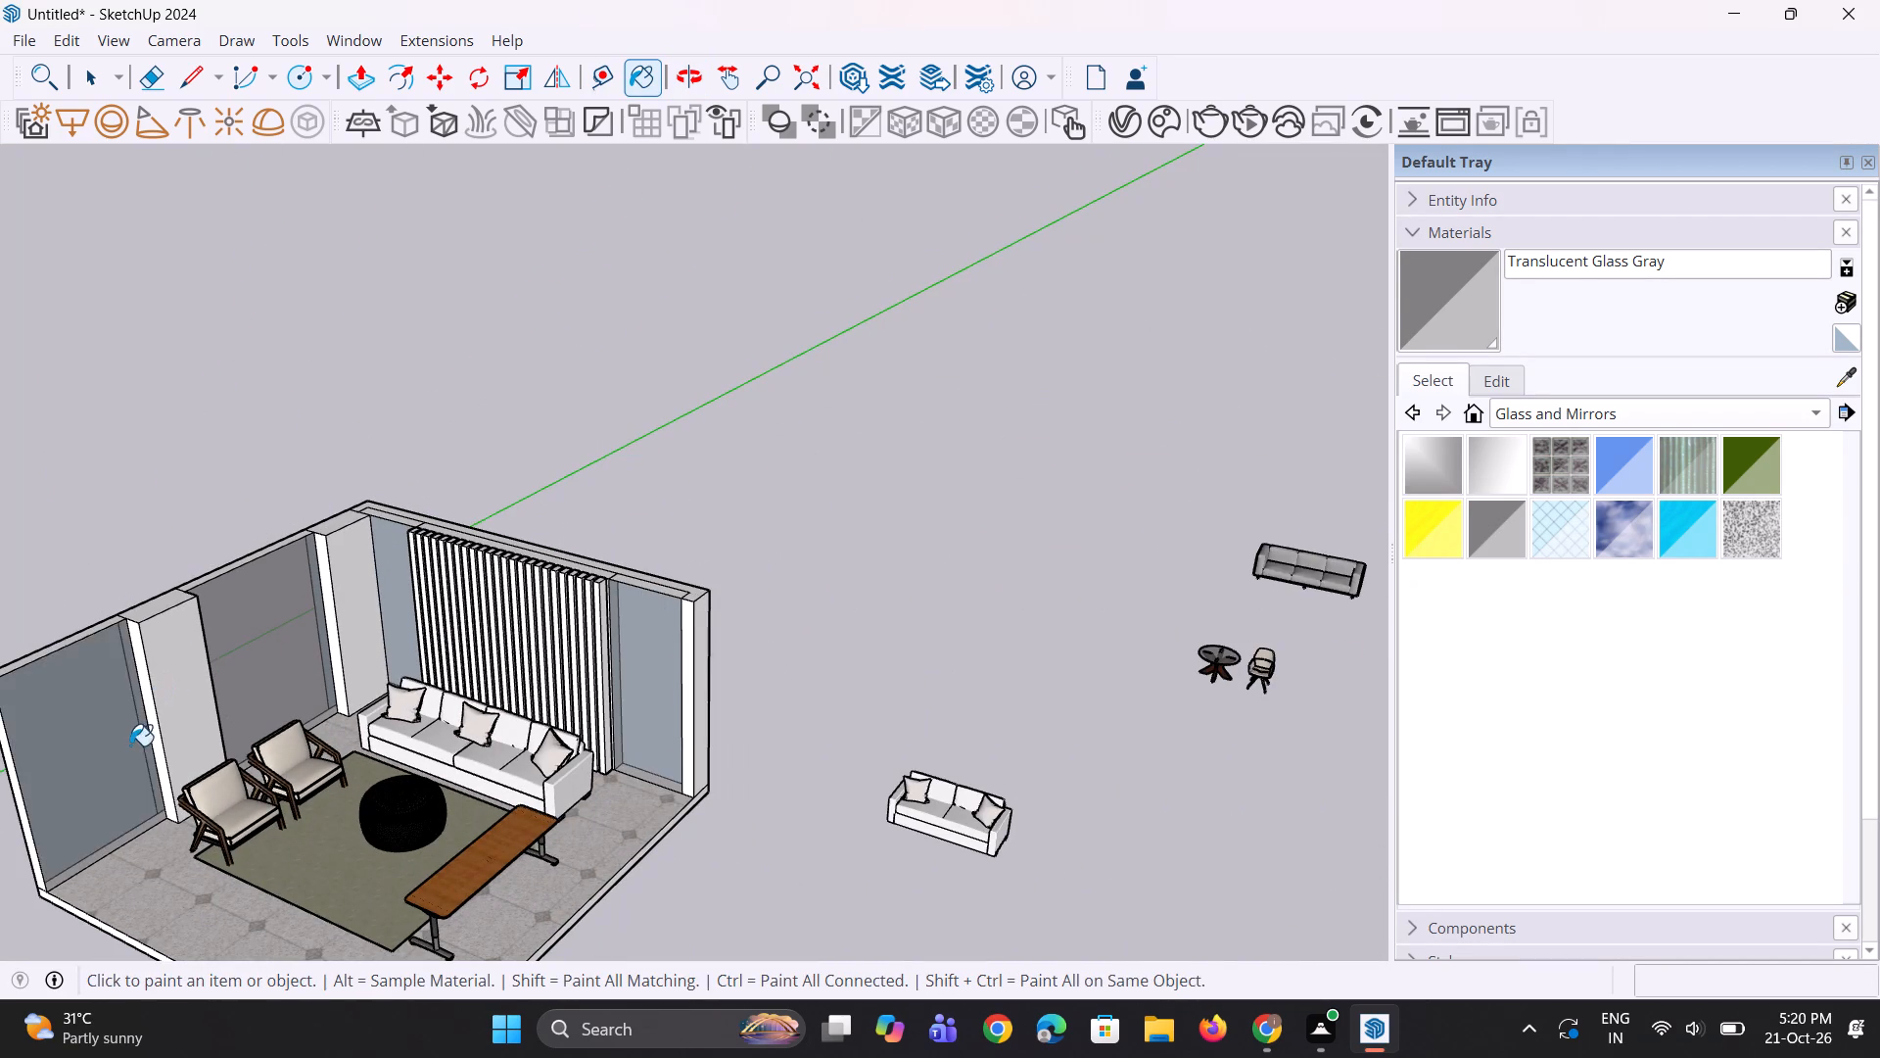
Paint the outer face of the side wall panel with Translucent Glass Gray.
scroll(130, 745, down, 5)
middle_drag(60, 751, 692, 697)
scroll(485, 760, down, 5)
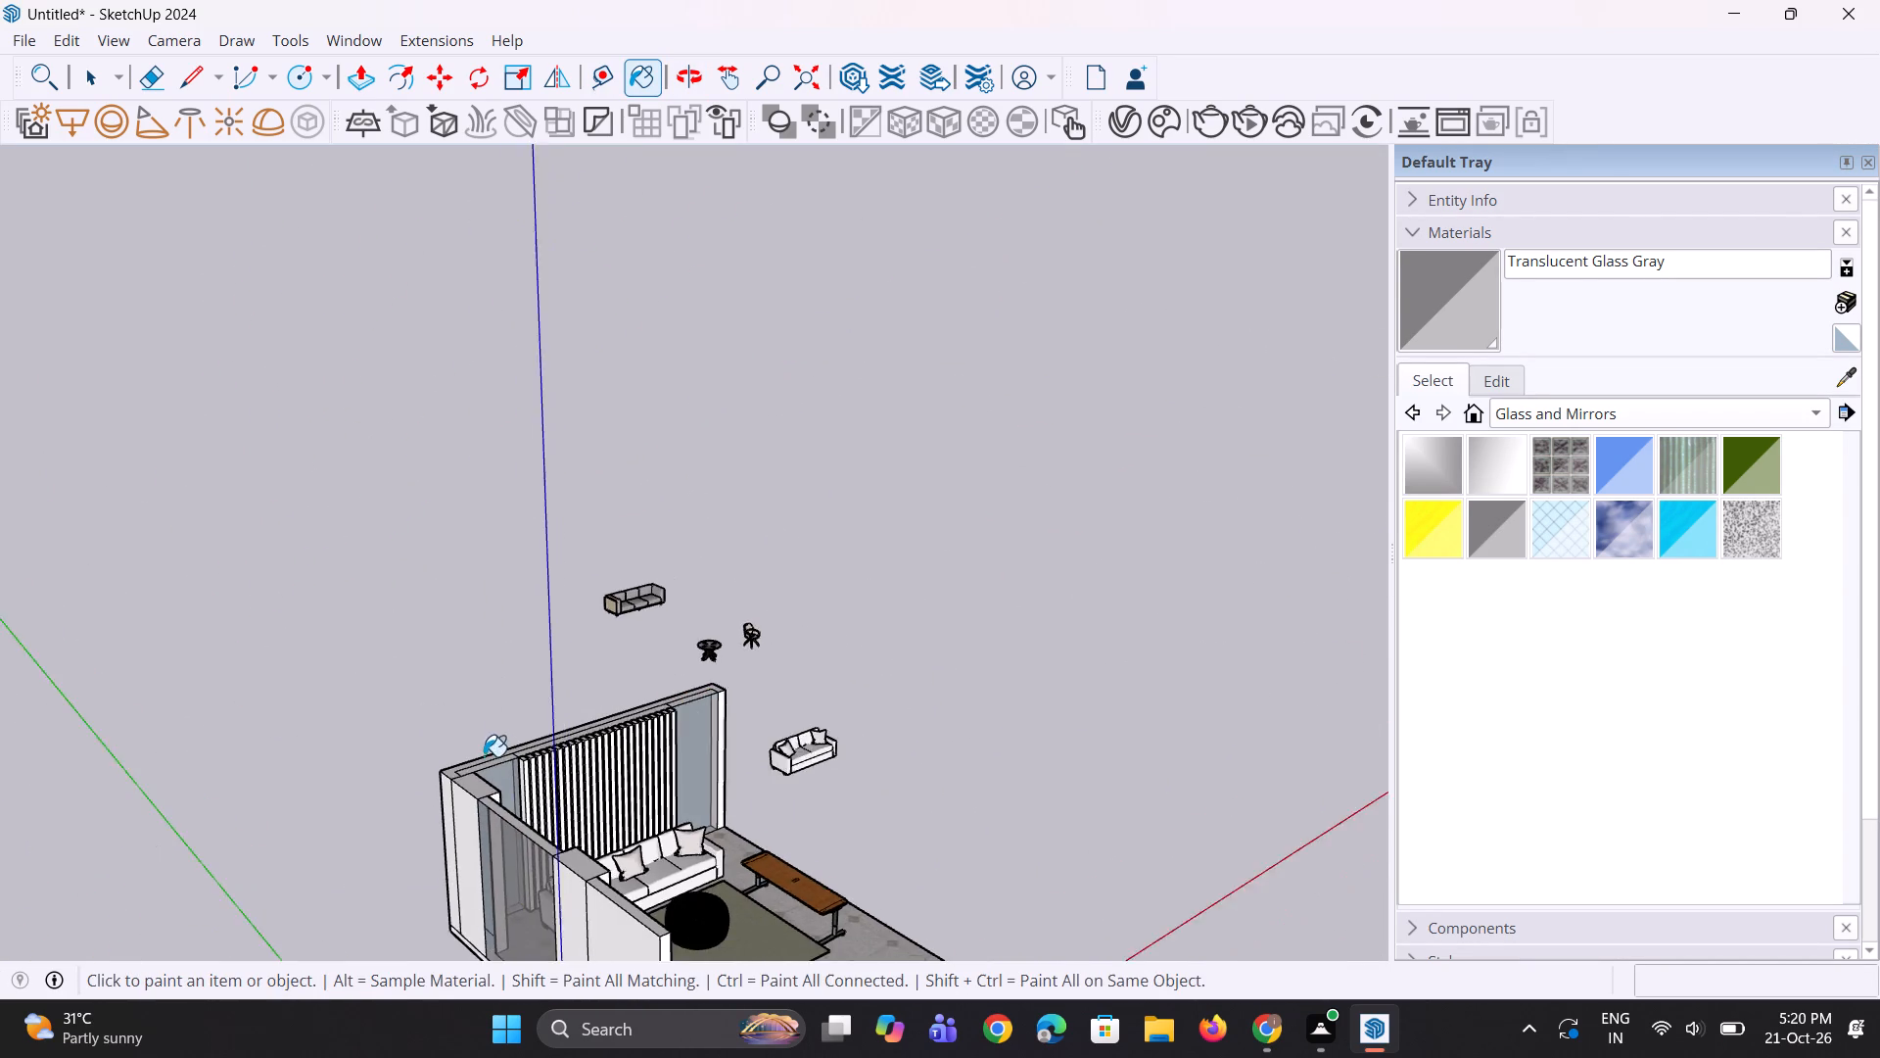
click(576, 893)
Draw a 1' line across the back wall's top, extending the dividing edge at the slats' open end to the outer edge.
middle_drag(598, 872, 868, 865)
middle_drag(686, 799, 196, 862)
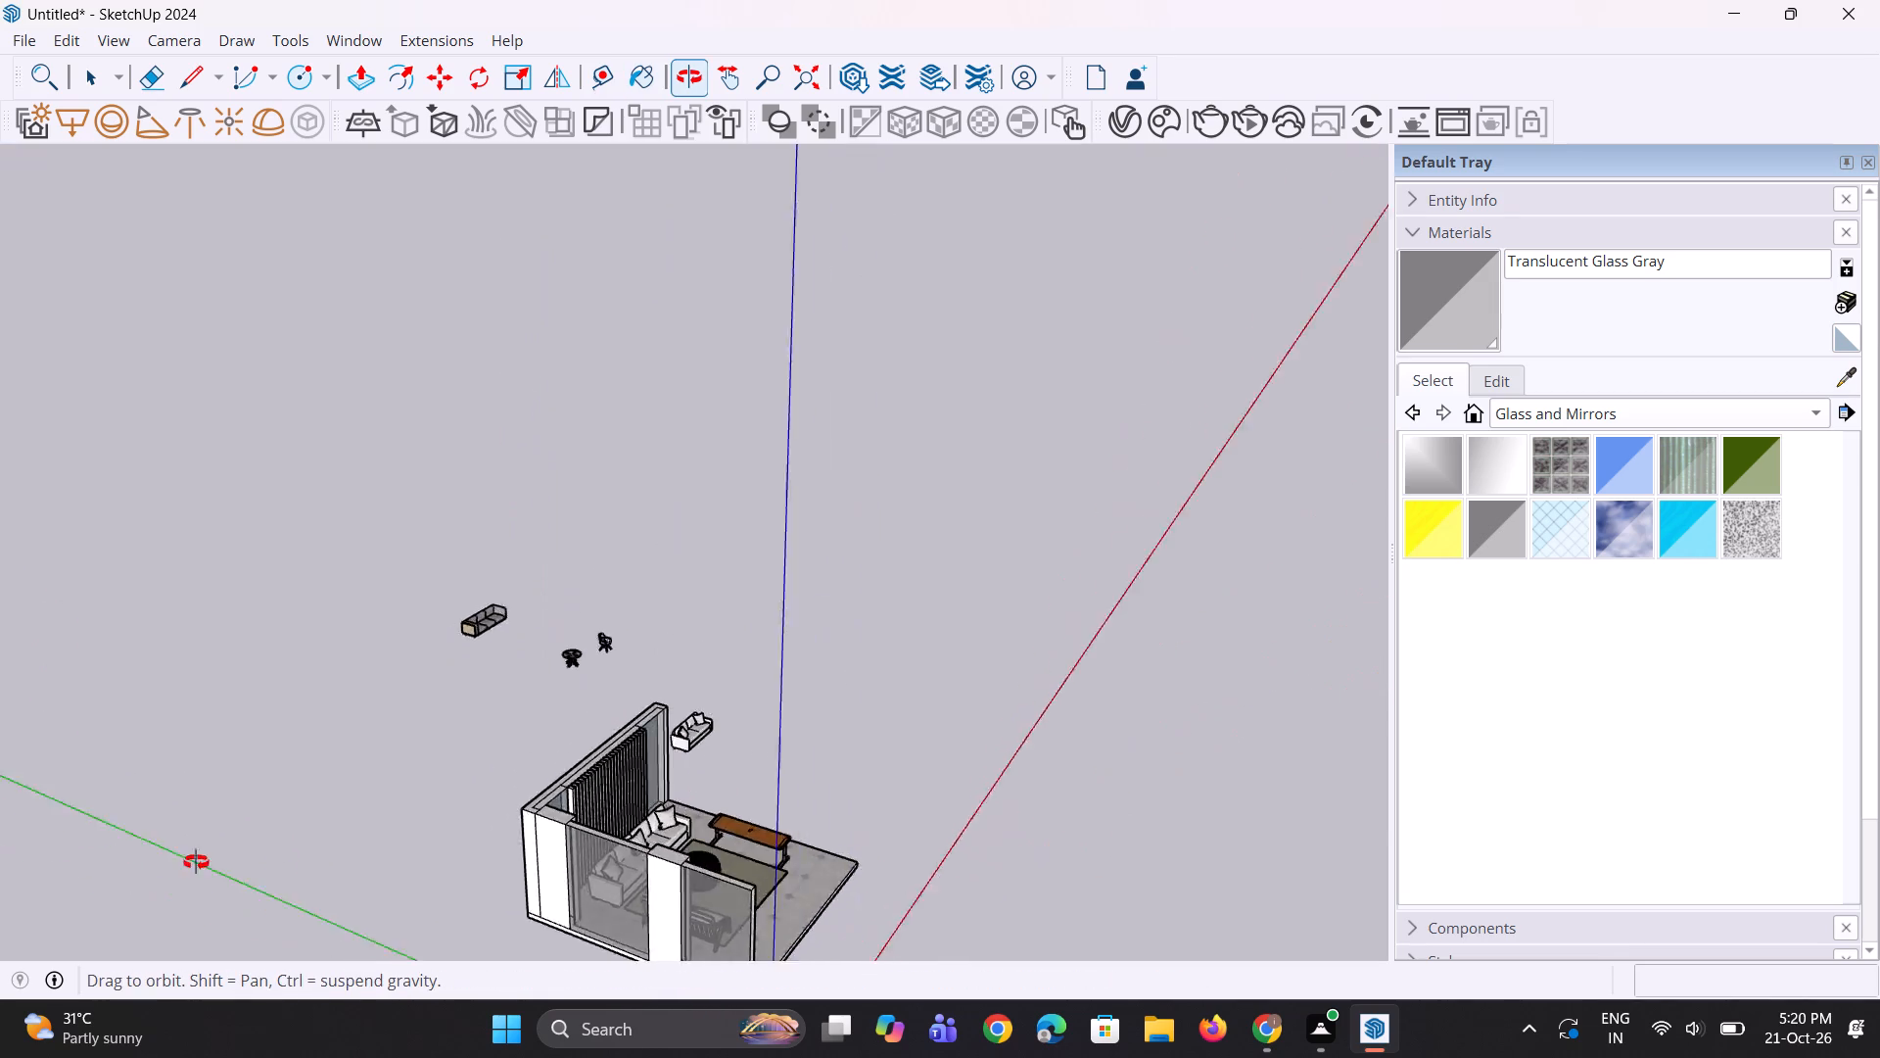
middle_drag(196, 862, 0, 745)
scroll(26, 716, up, 1)
scroll(349, 672, down, 5)
middle_drag(760, 777, 727, 993)
scroll(627, 686, up, 5)
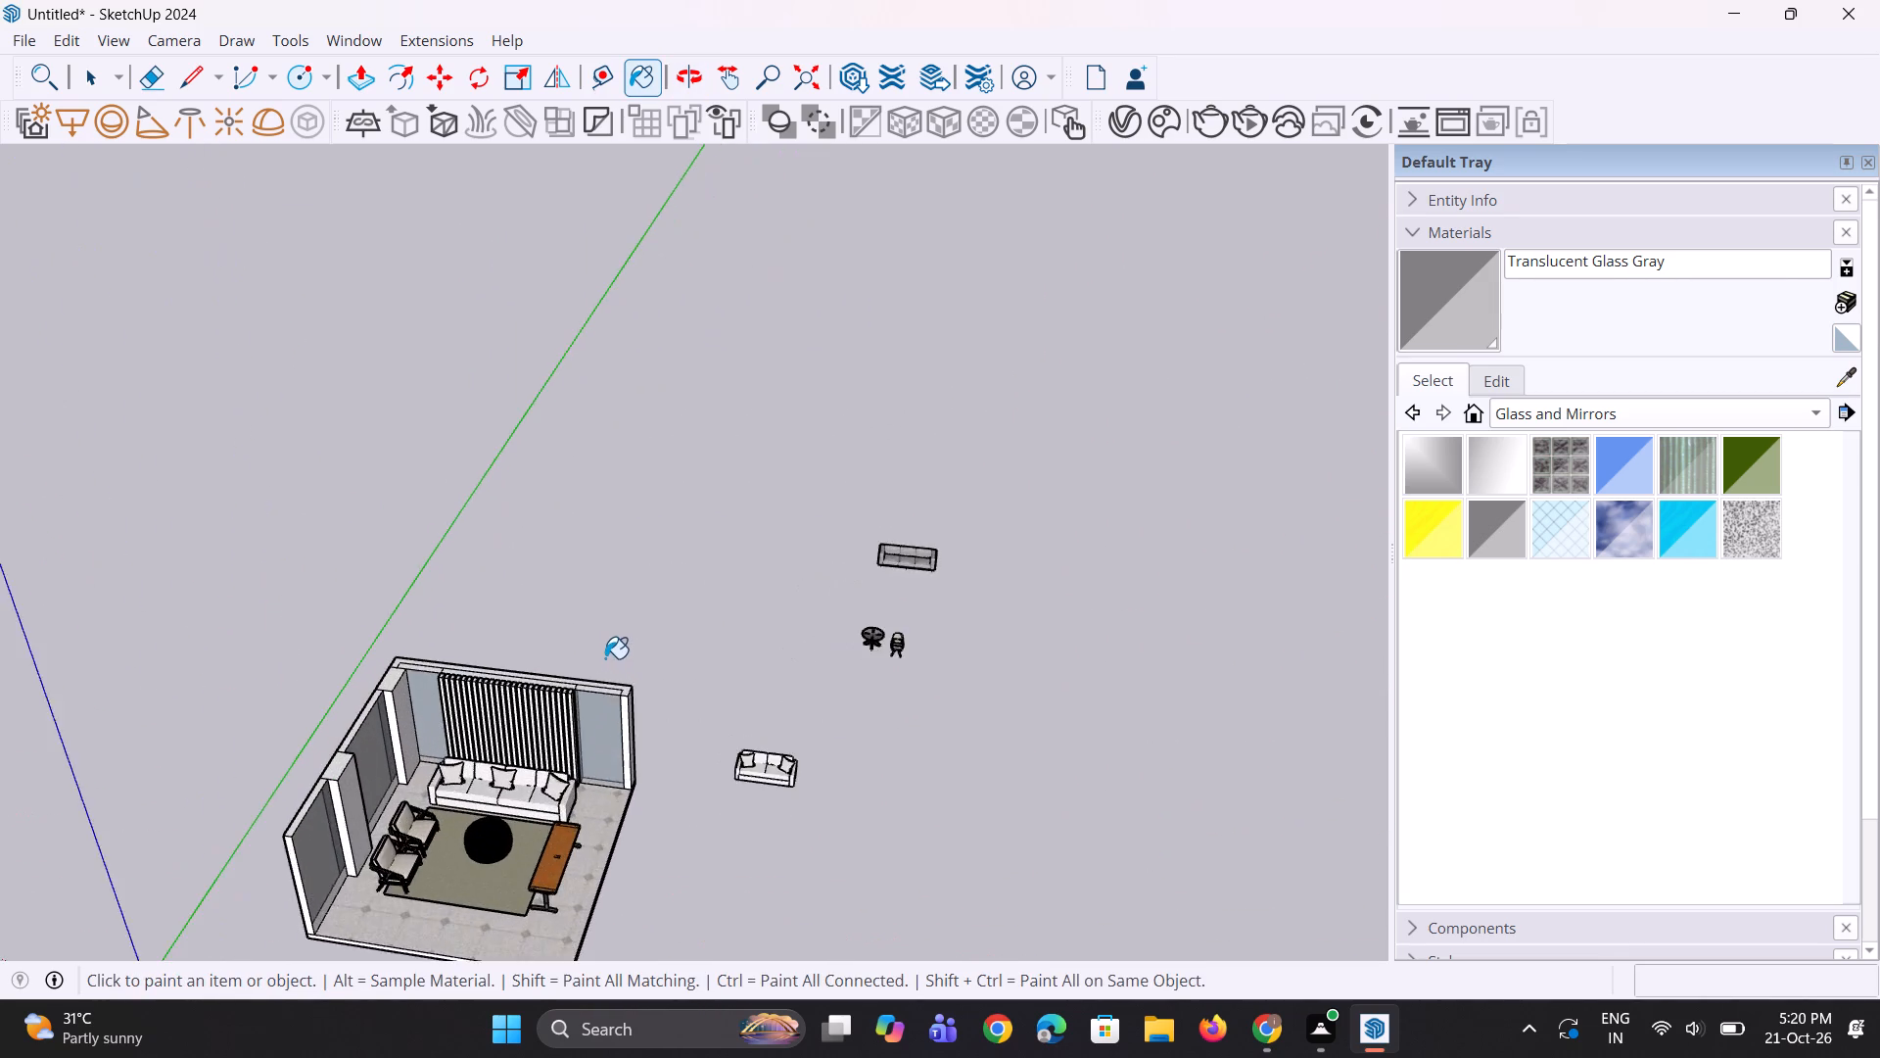
scroll(605, 658, up, 13)
key(l)
scroll(582, 688, up, 7)
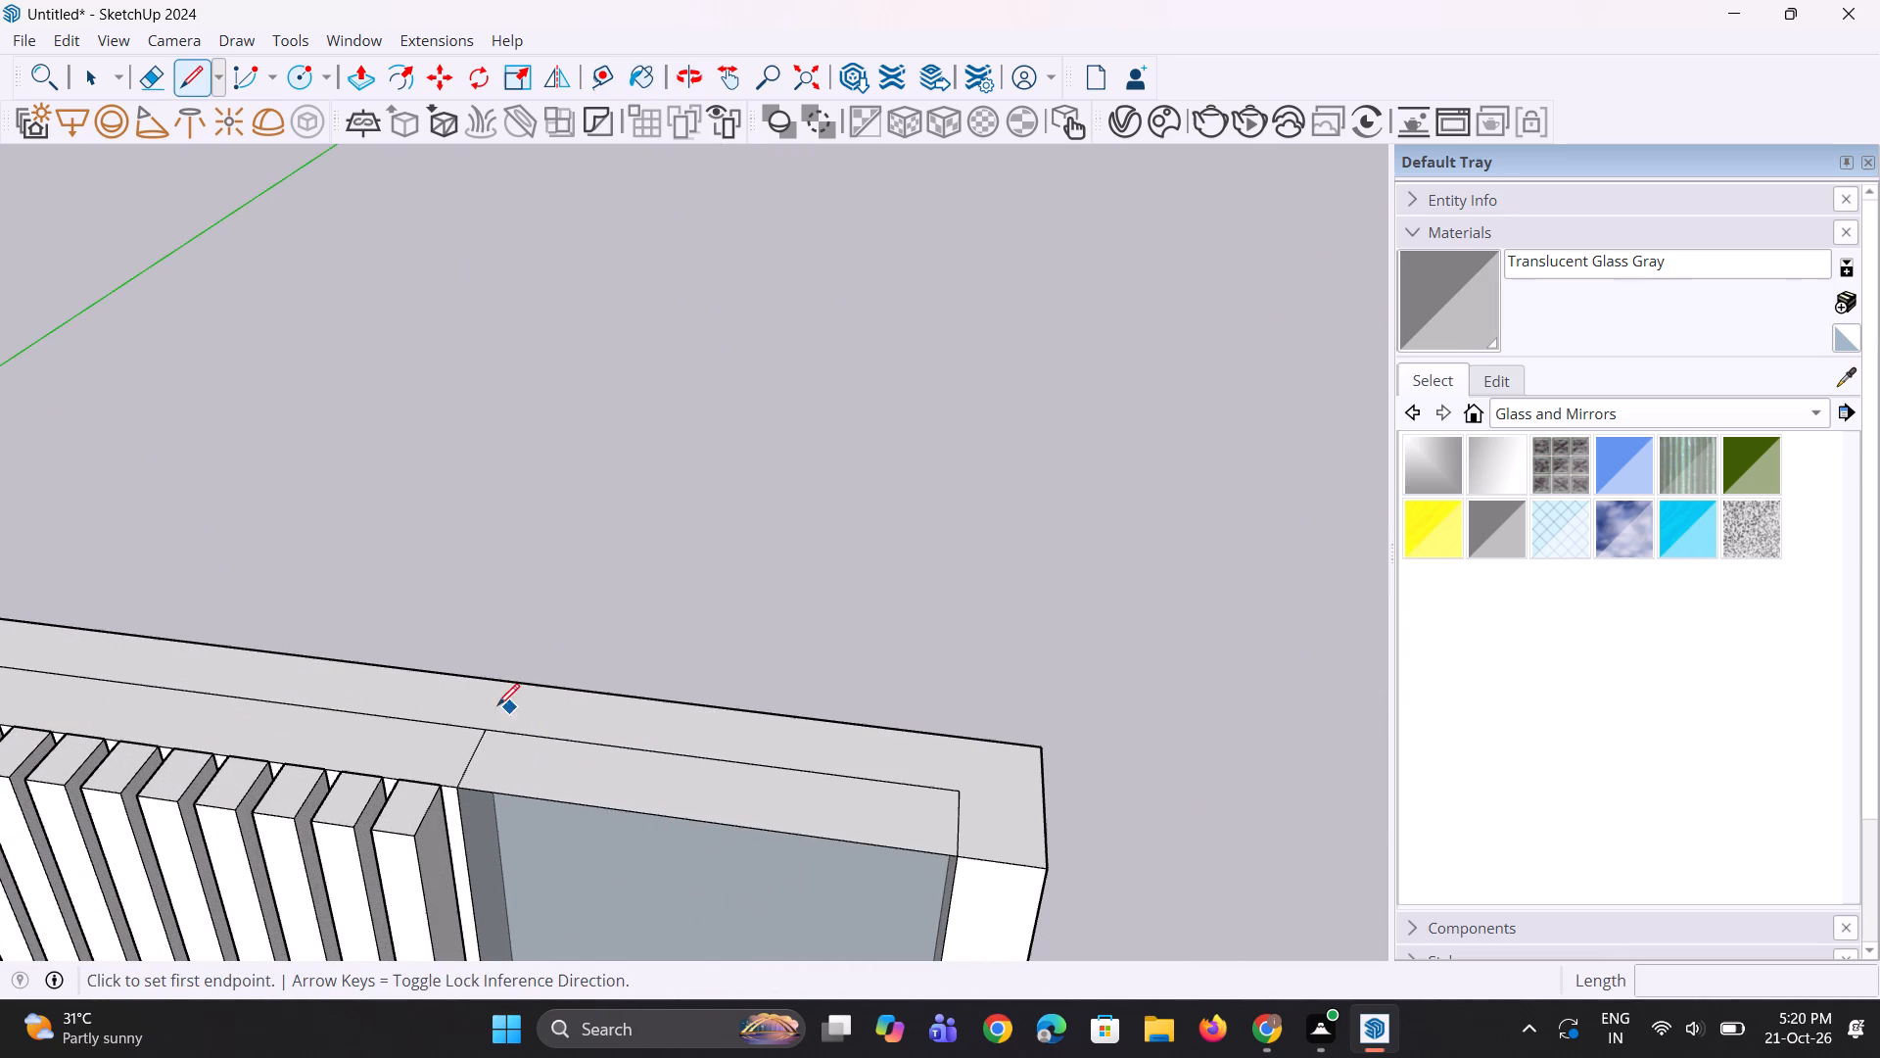
click(482, 727)
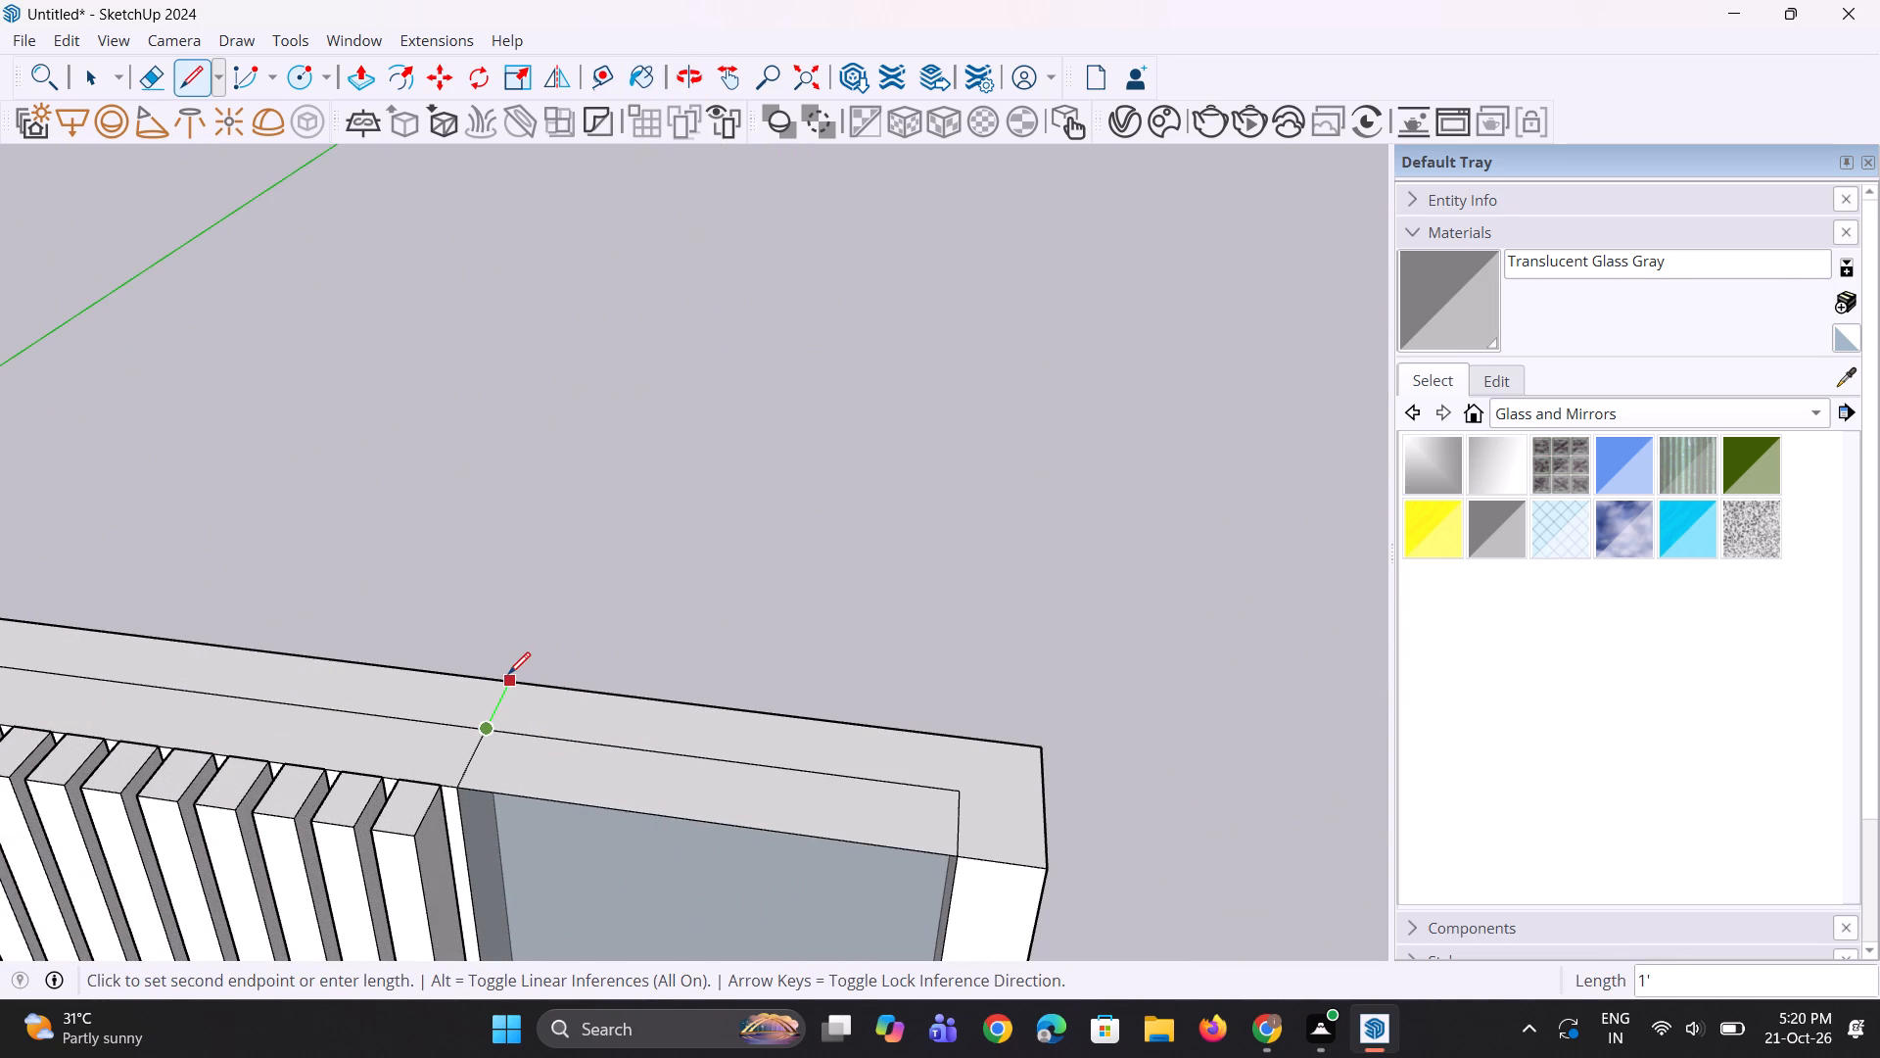
click(508, 674)
Draw a matching line across the back wall's top at the slats' corner end, from the dividing edge to the outer edge.
scroll(497, 674, down, 10)
scroll(91, 616, up, 3)
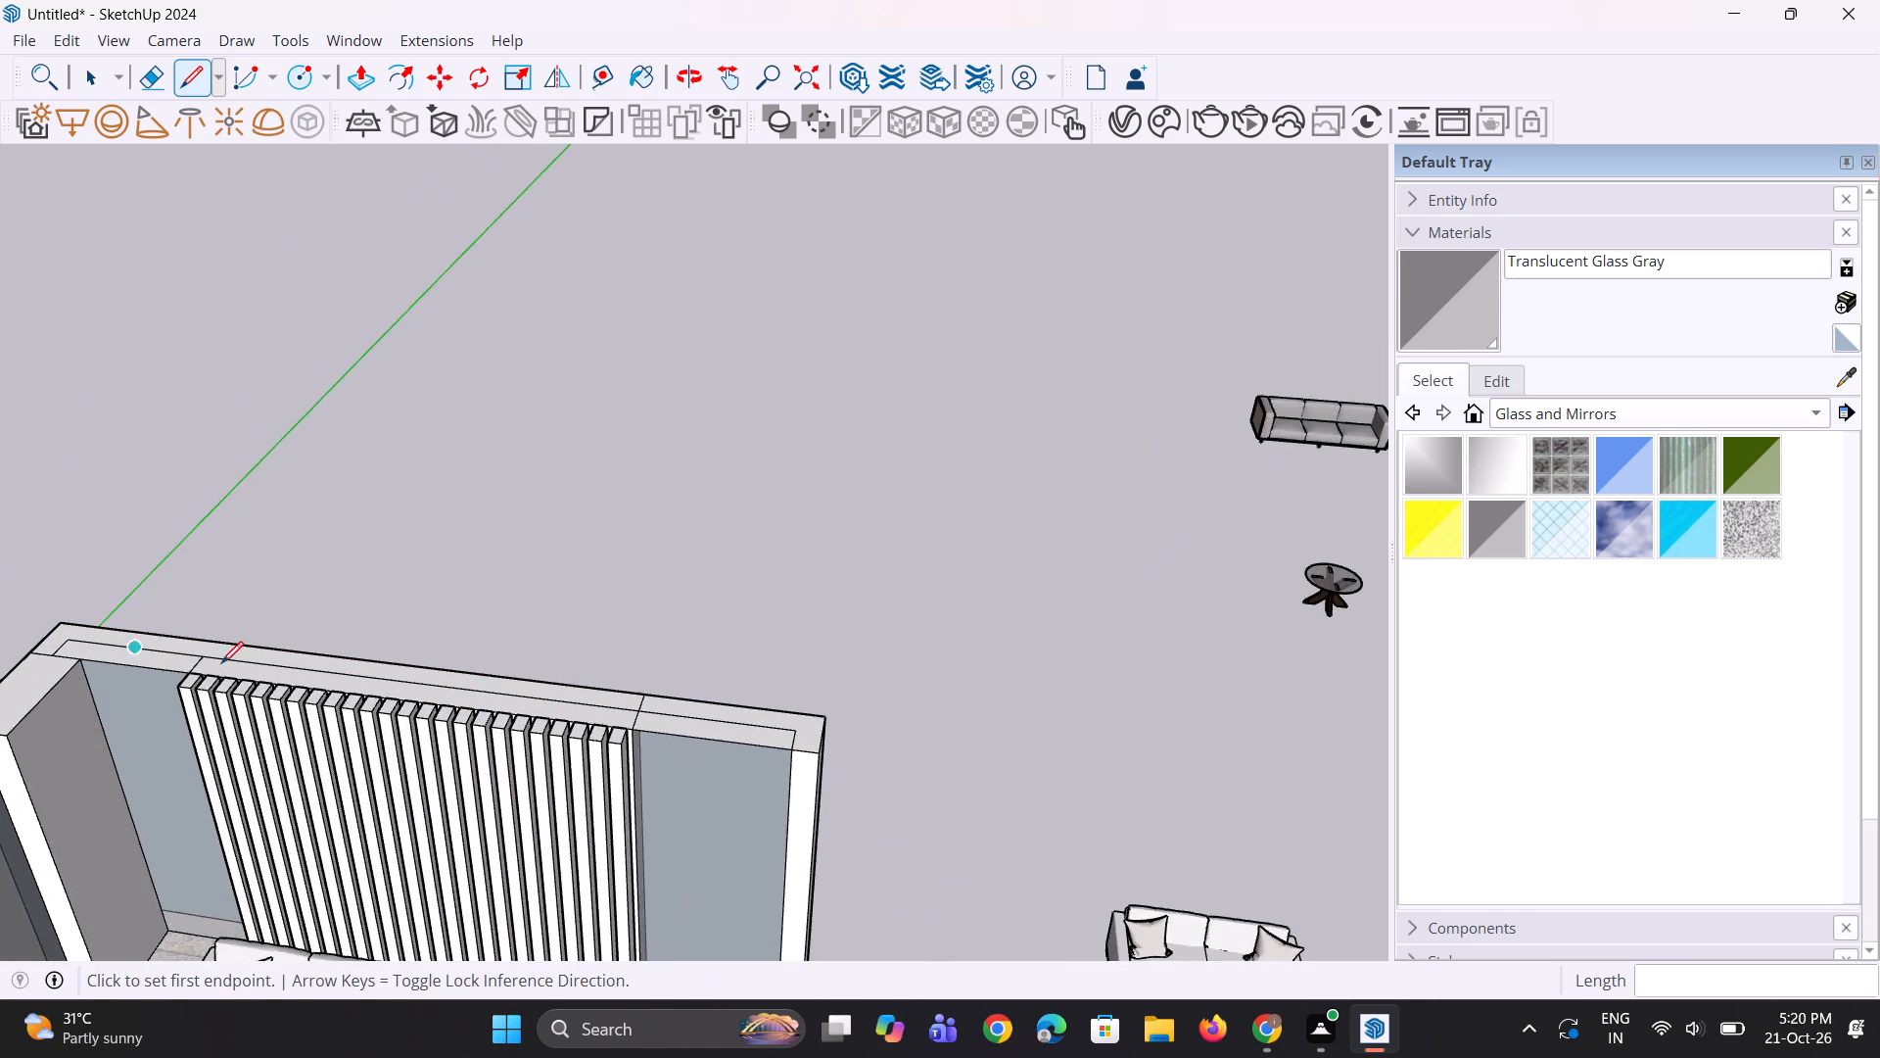
scroll(222, 663, up, 4)
click(204, 646)
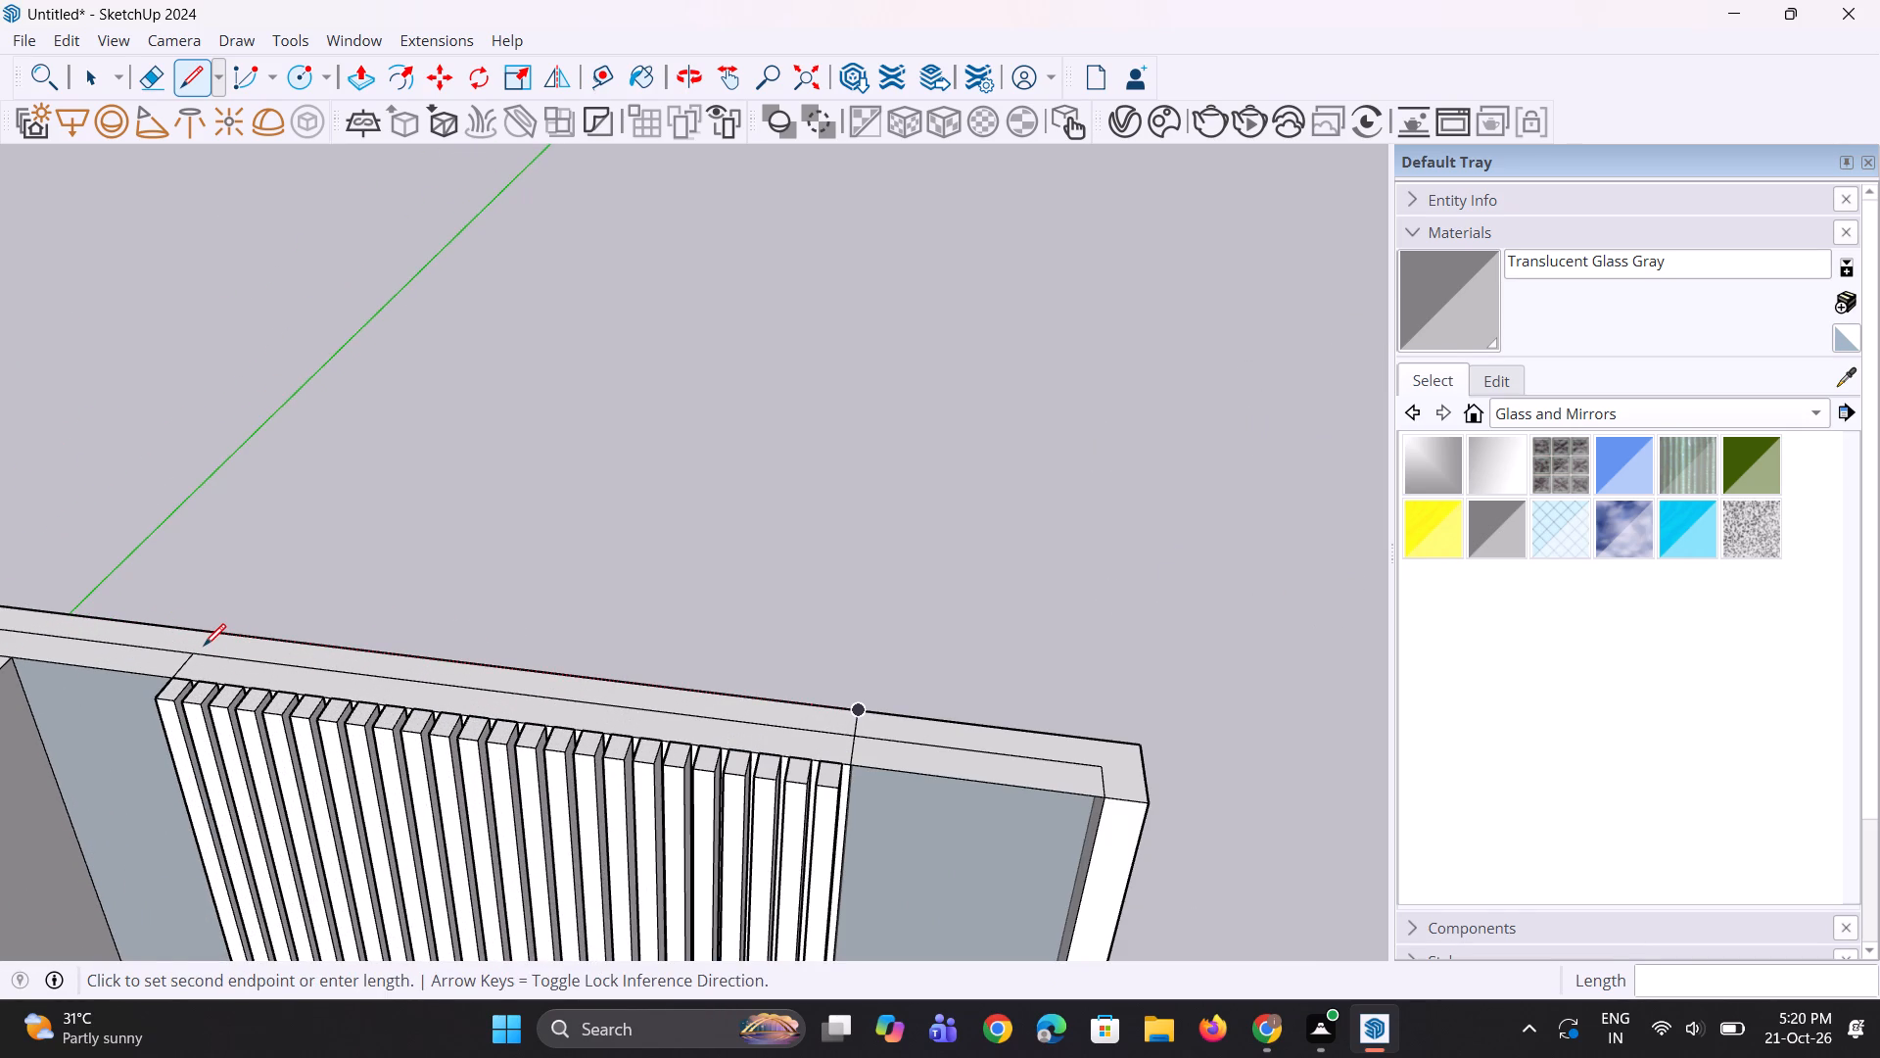
key(space)
key(space)
key(l)
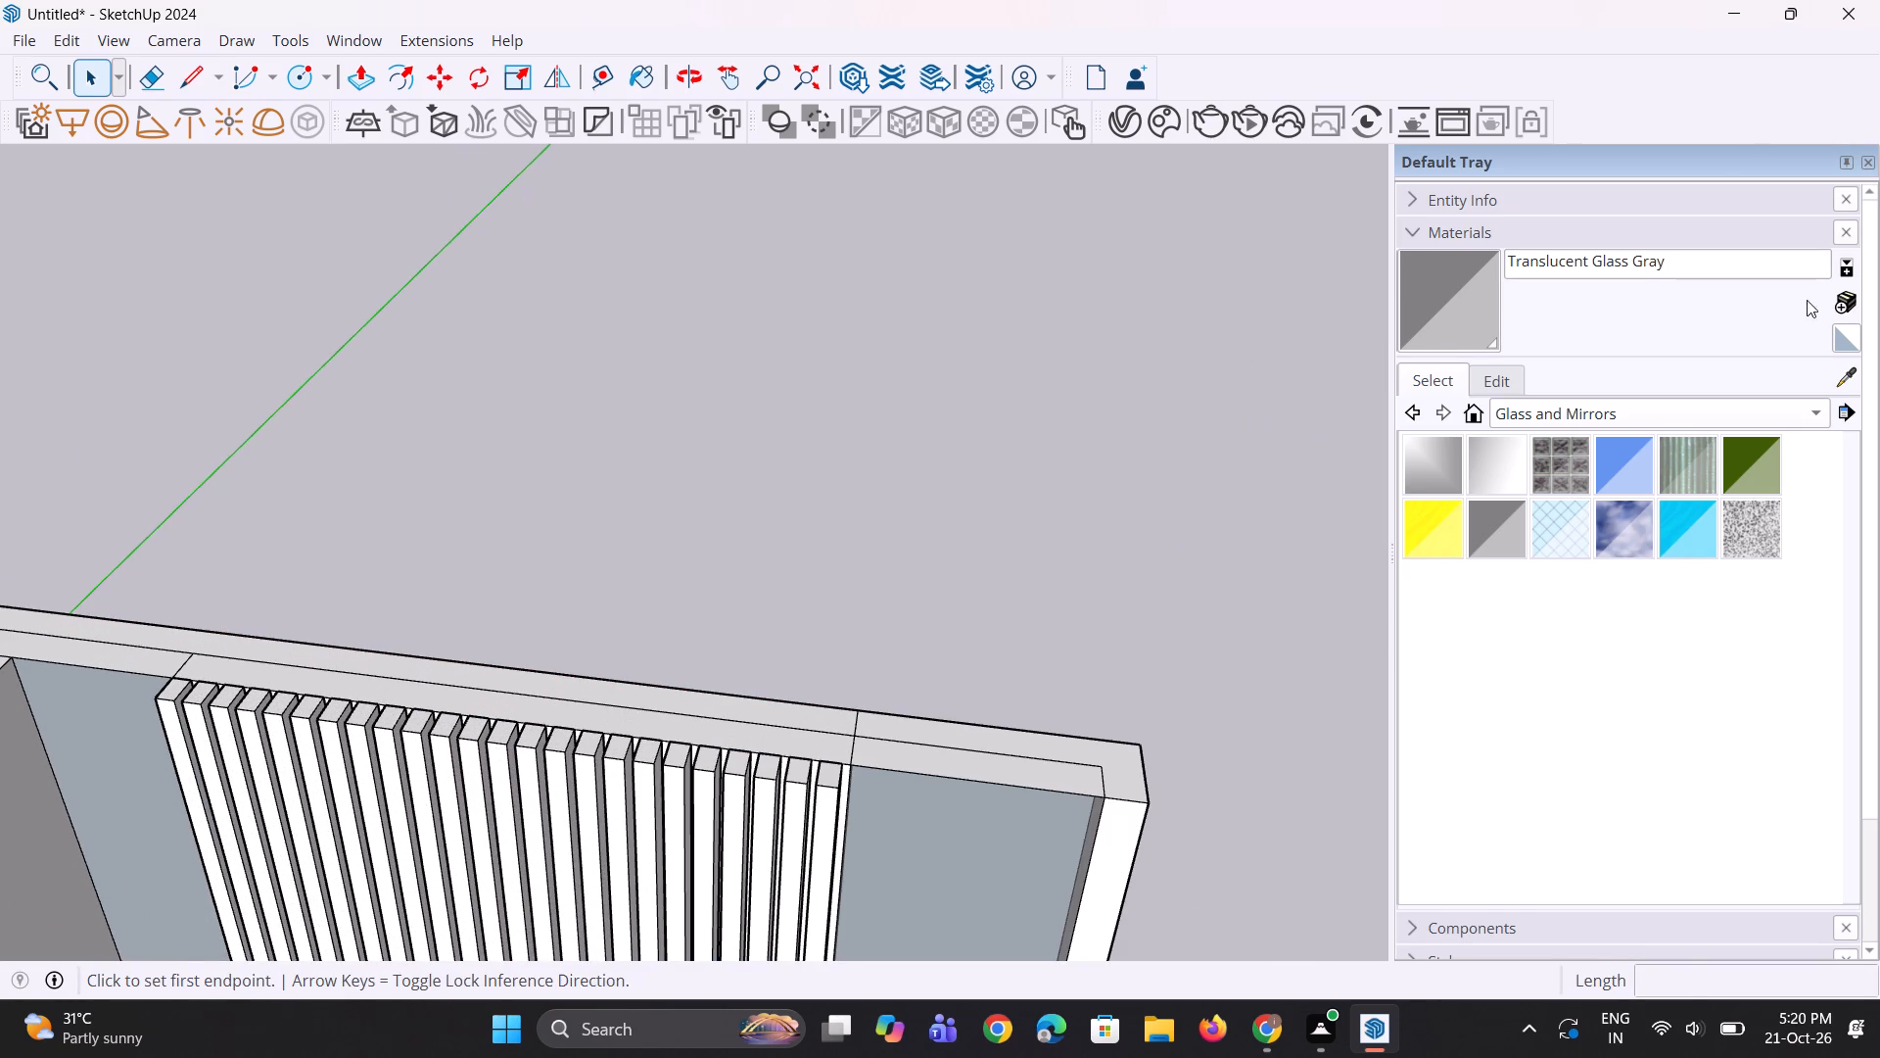
scroll(226, 612, up, 3)
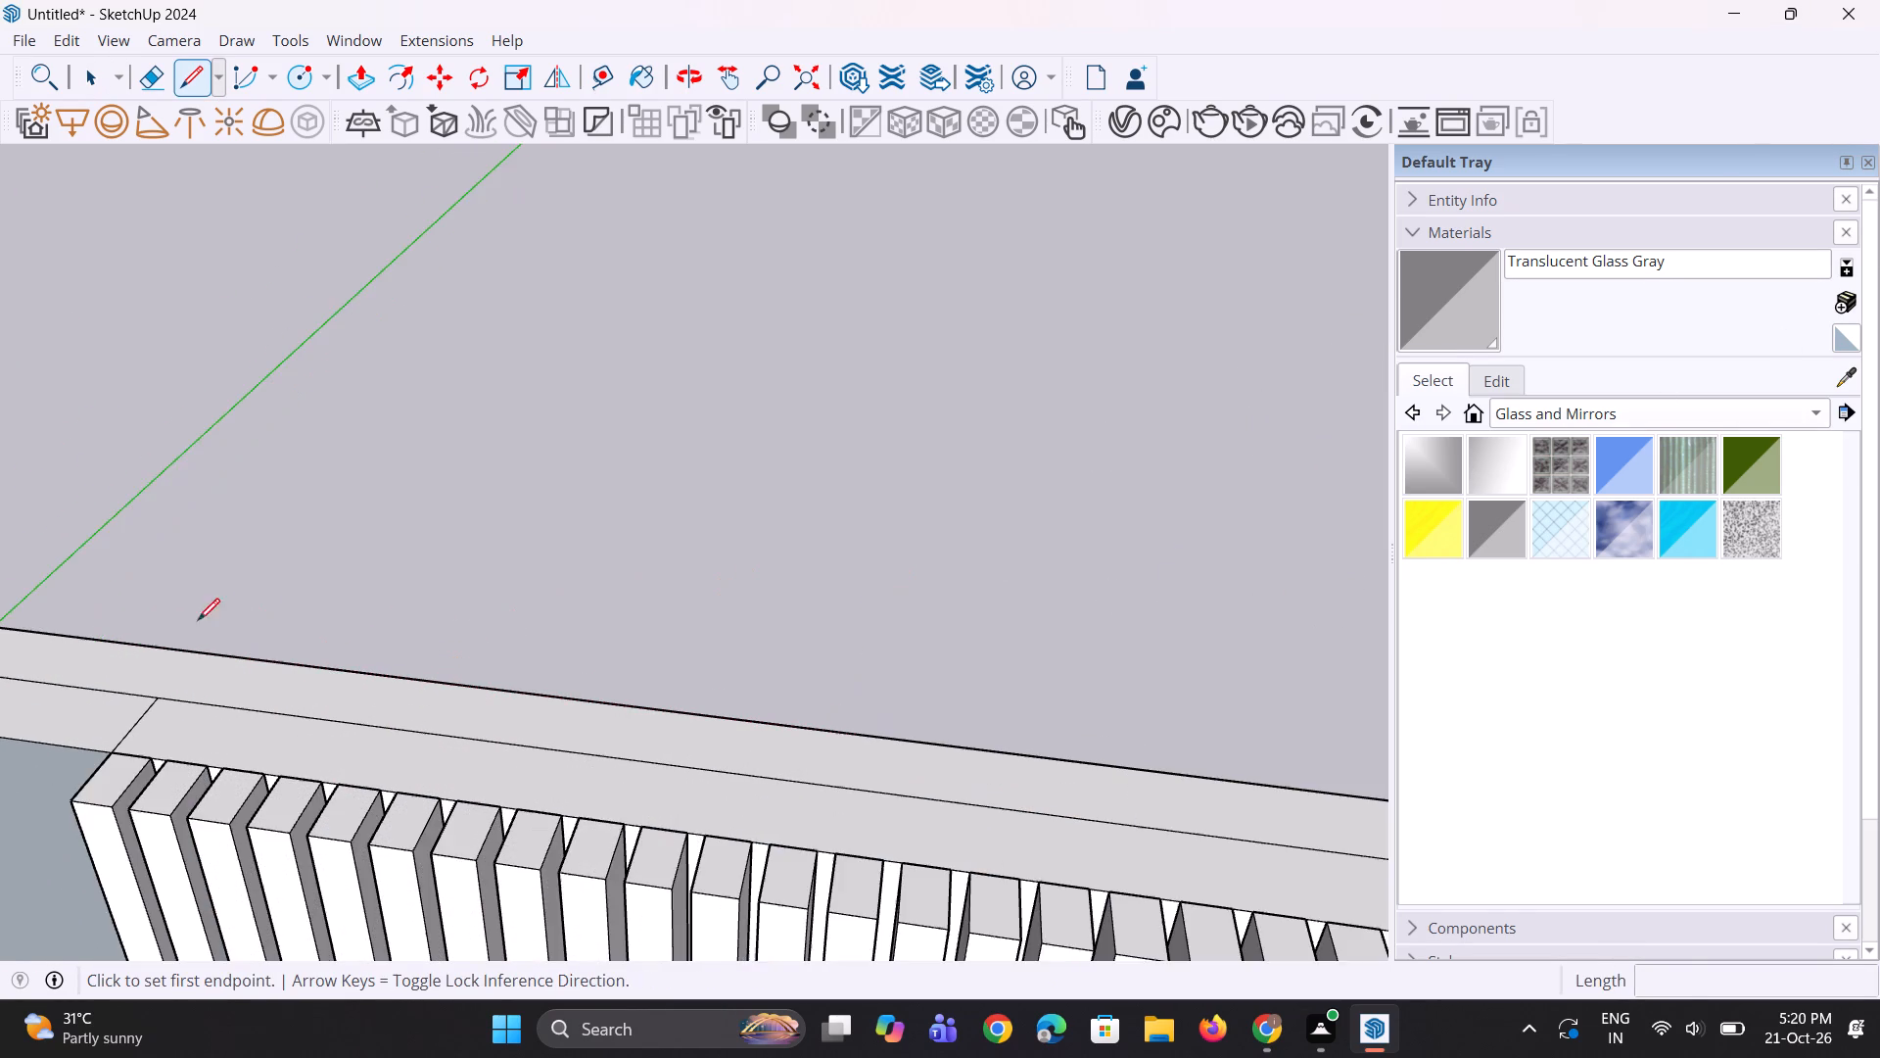
scroll(198, 620, up, 3)
click(161, 699)
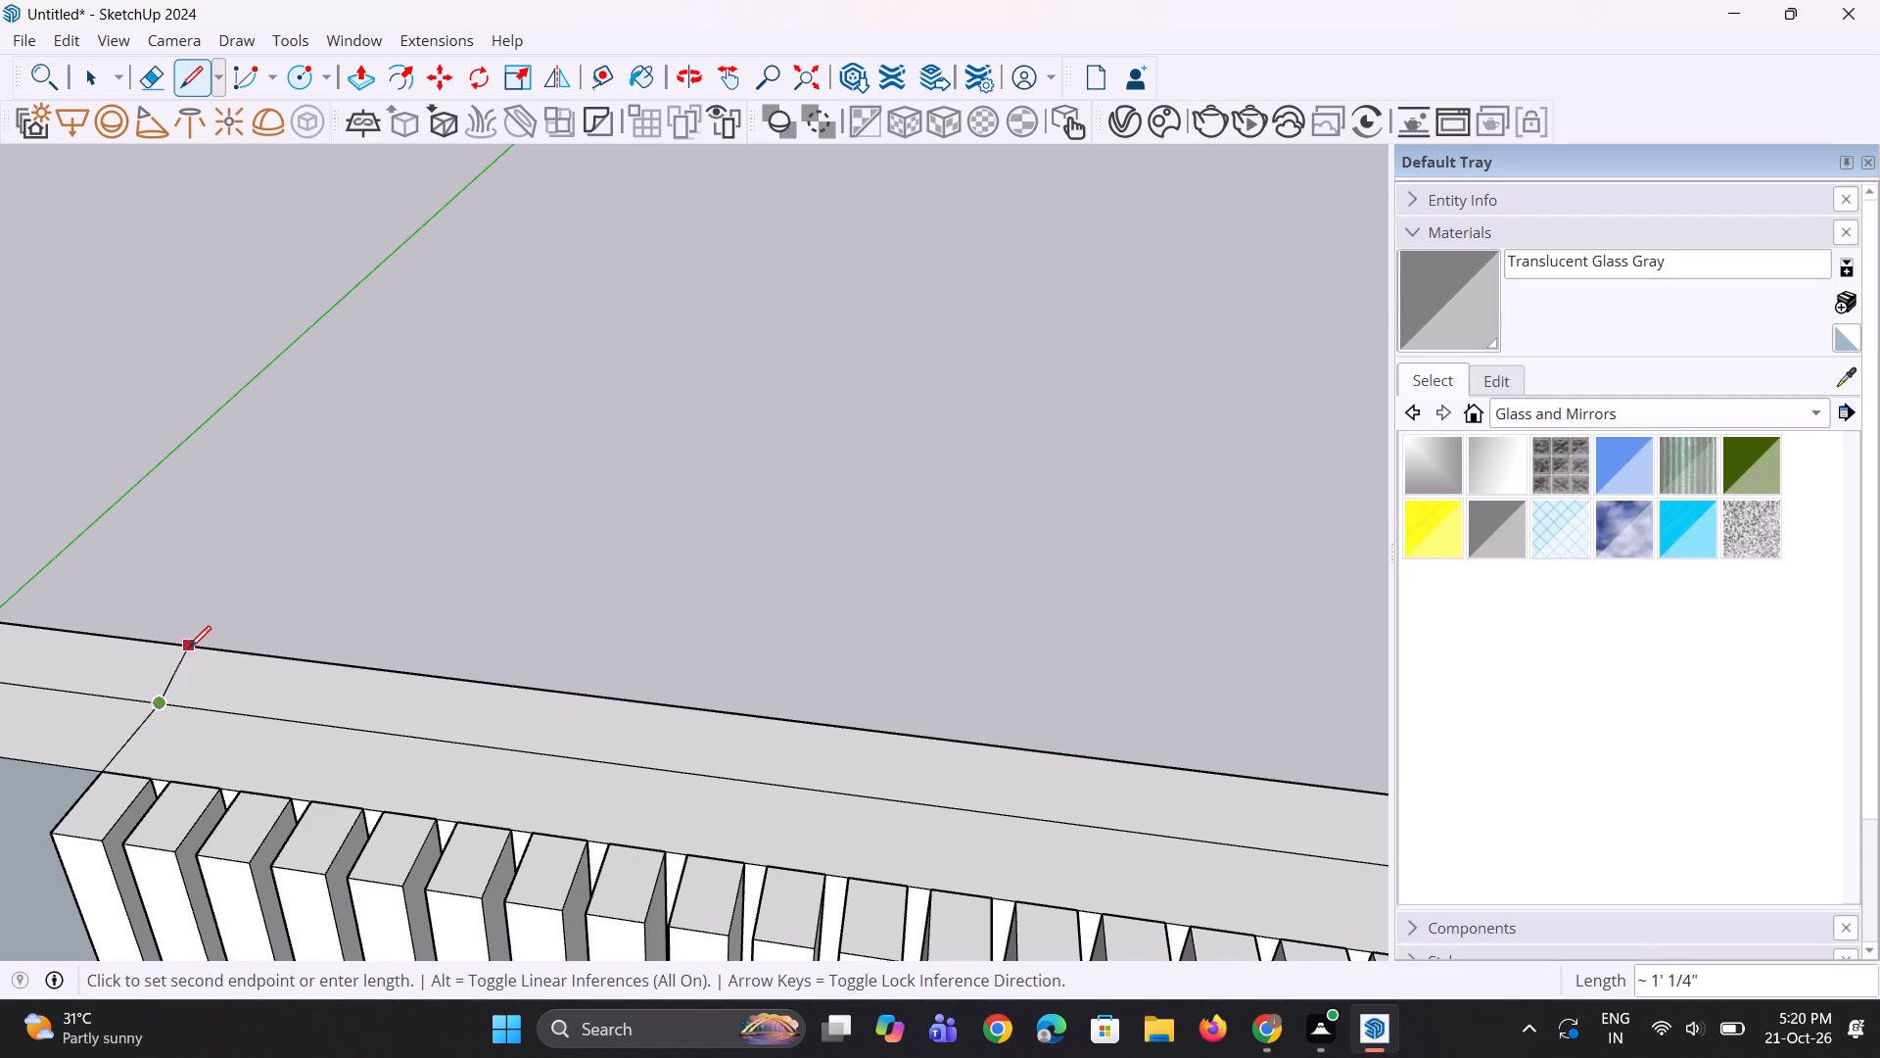
click(210, 648)
scroll(254, 638, down, 6)
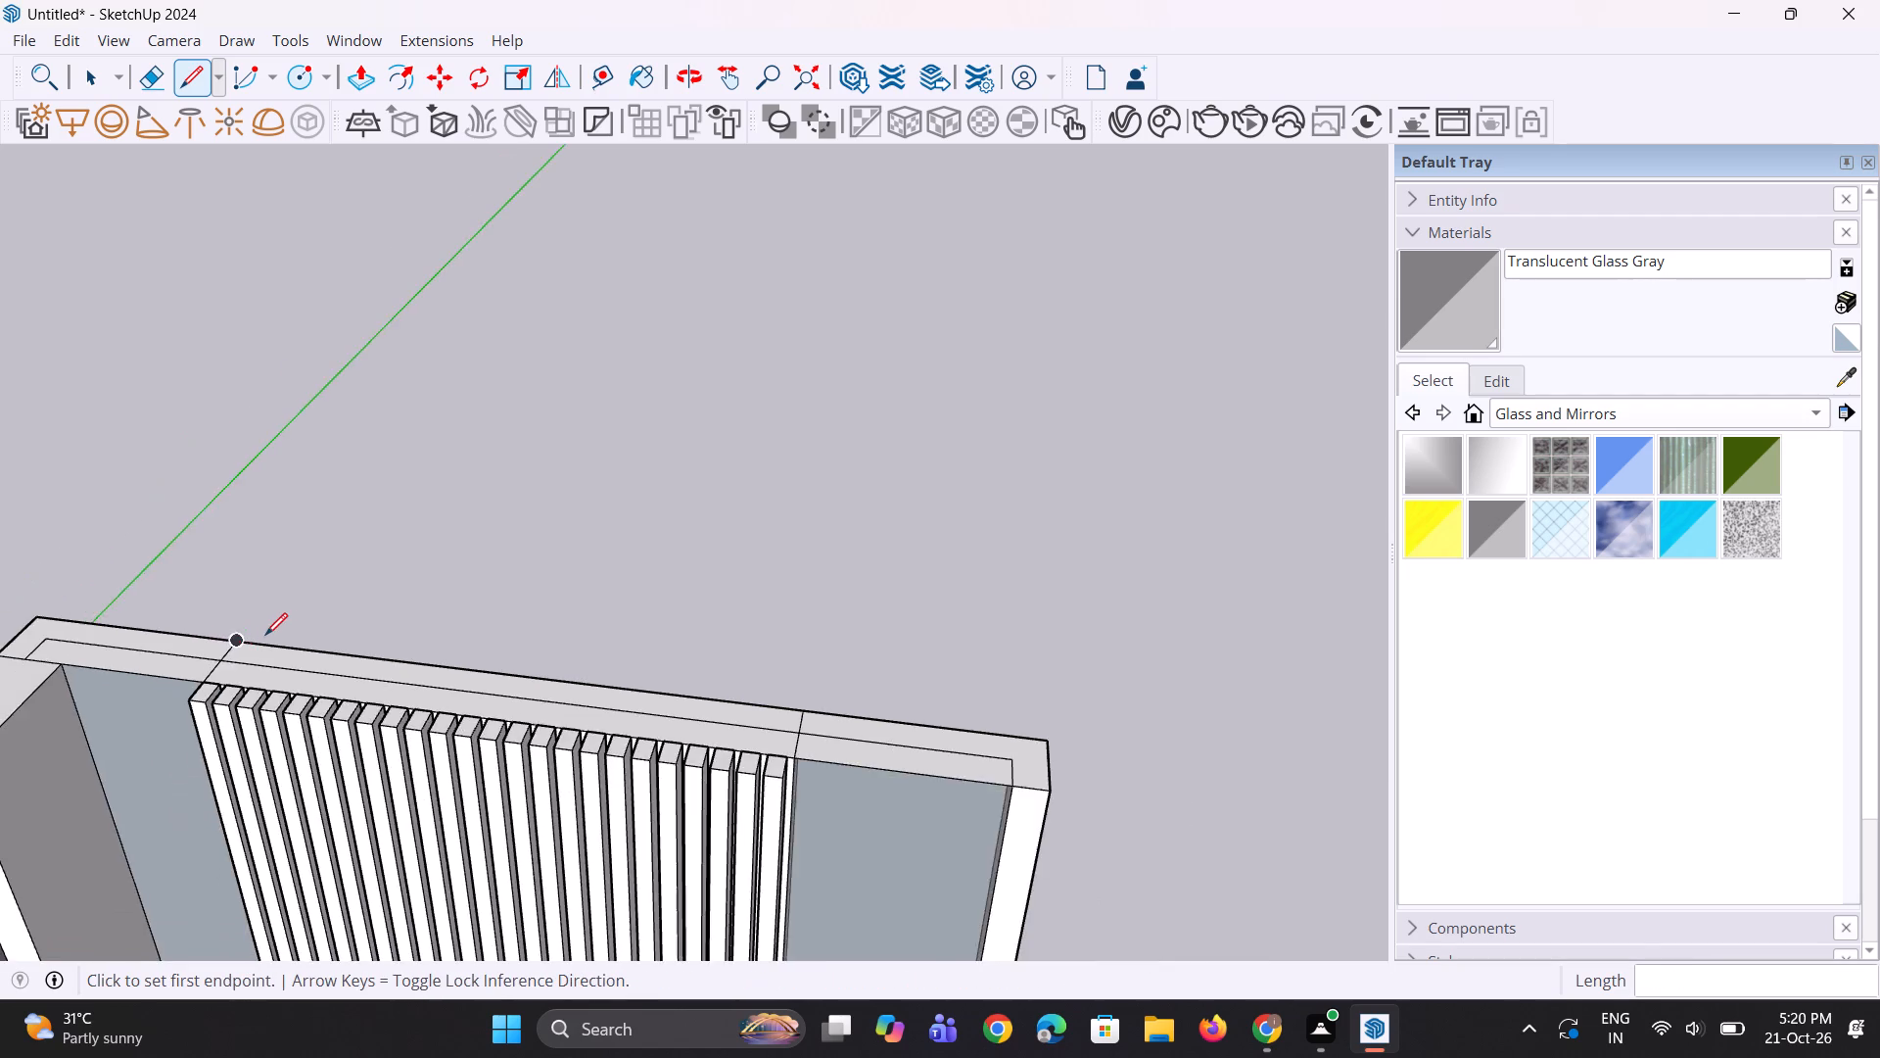
Draw a 16' vertical line down the back wall's outer face from the dividing line at the slats' open end.
scroll(269, 635, down, 6)
middle_drag(552, 685, 0, 631)
scroll(0, 685, up, 1)
middle_drag(836, 516, 589, 548)
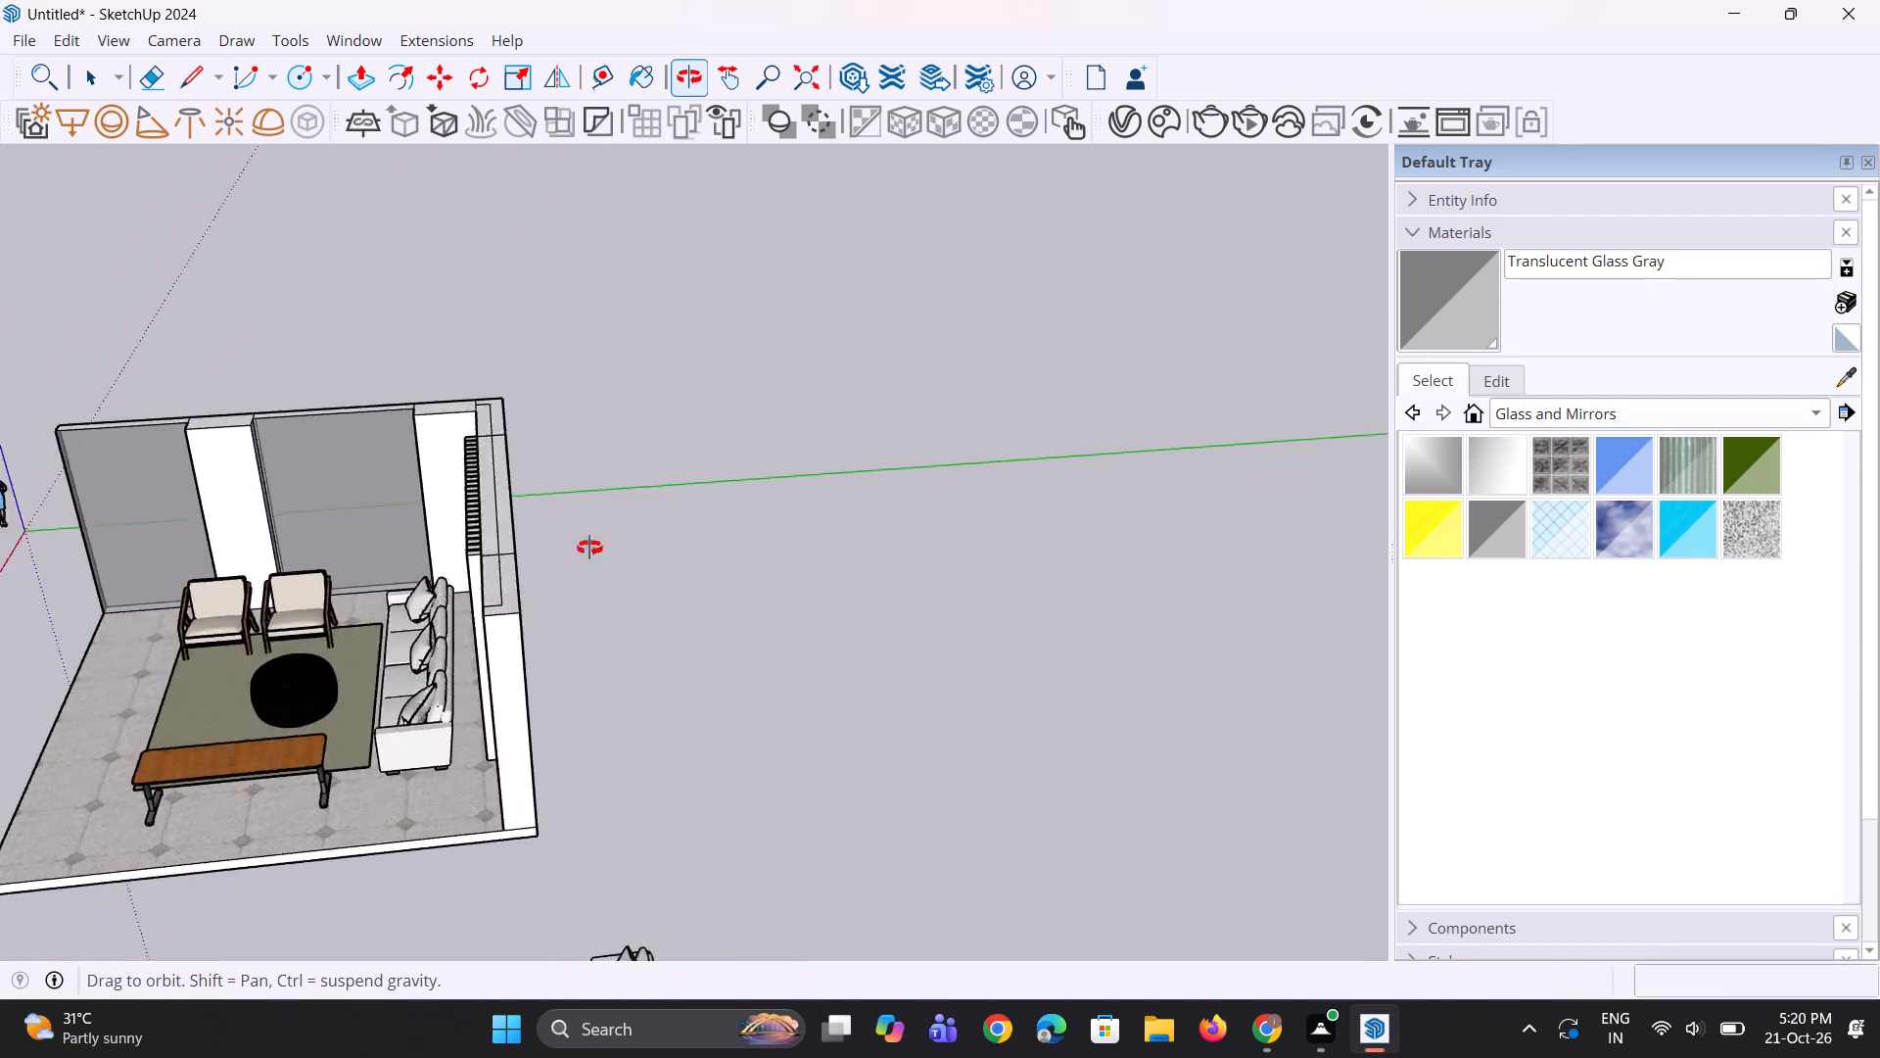
middle_drag(589, 548, 401, 469)
scroll(524, 528, up, 5)
scroll(491, 450, up, 3)
click(452, 440)
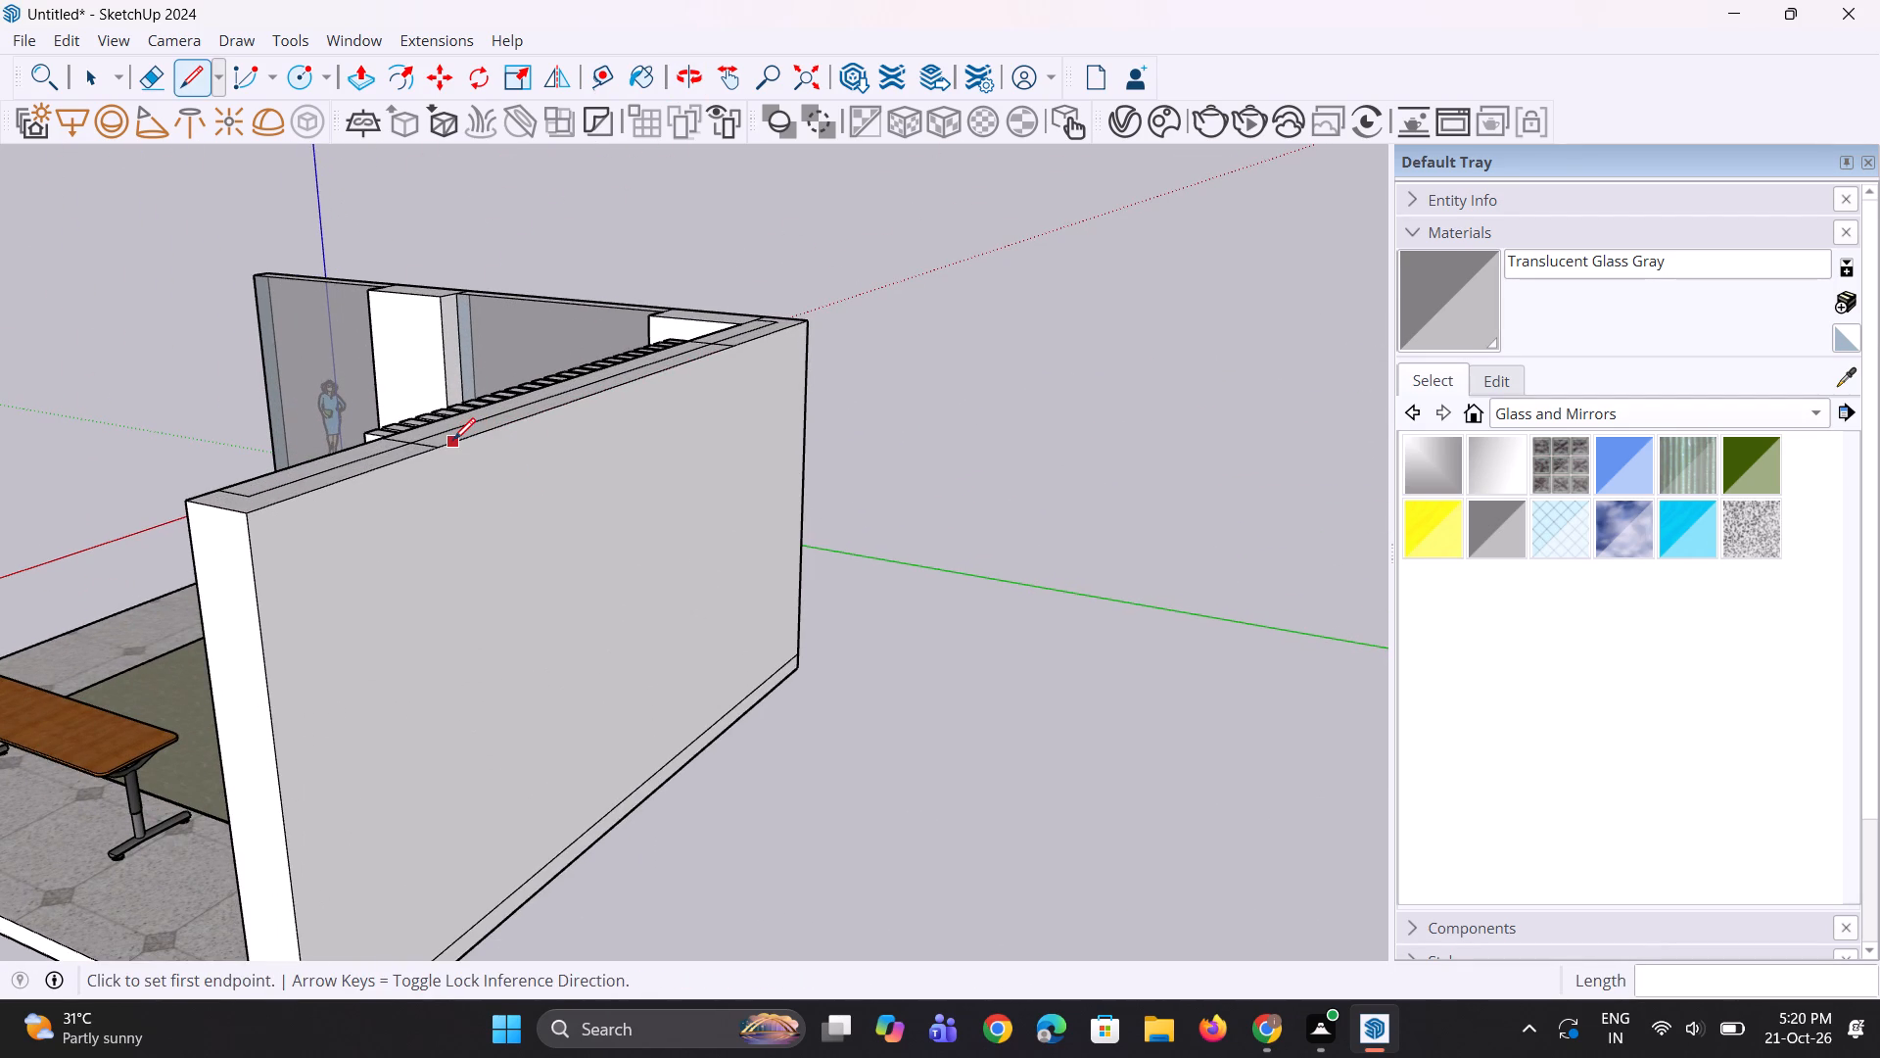
key(Escape)
scroll(446, 449, up, 1)
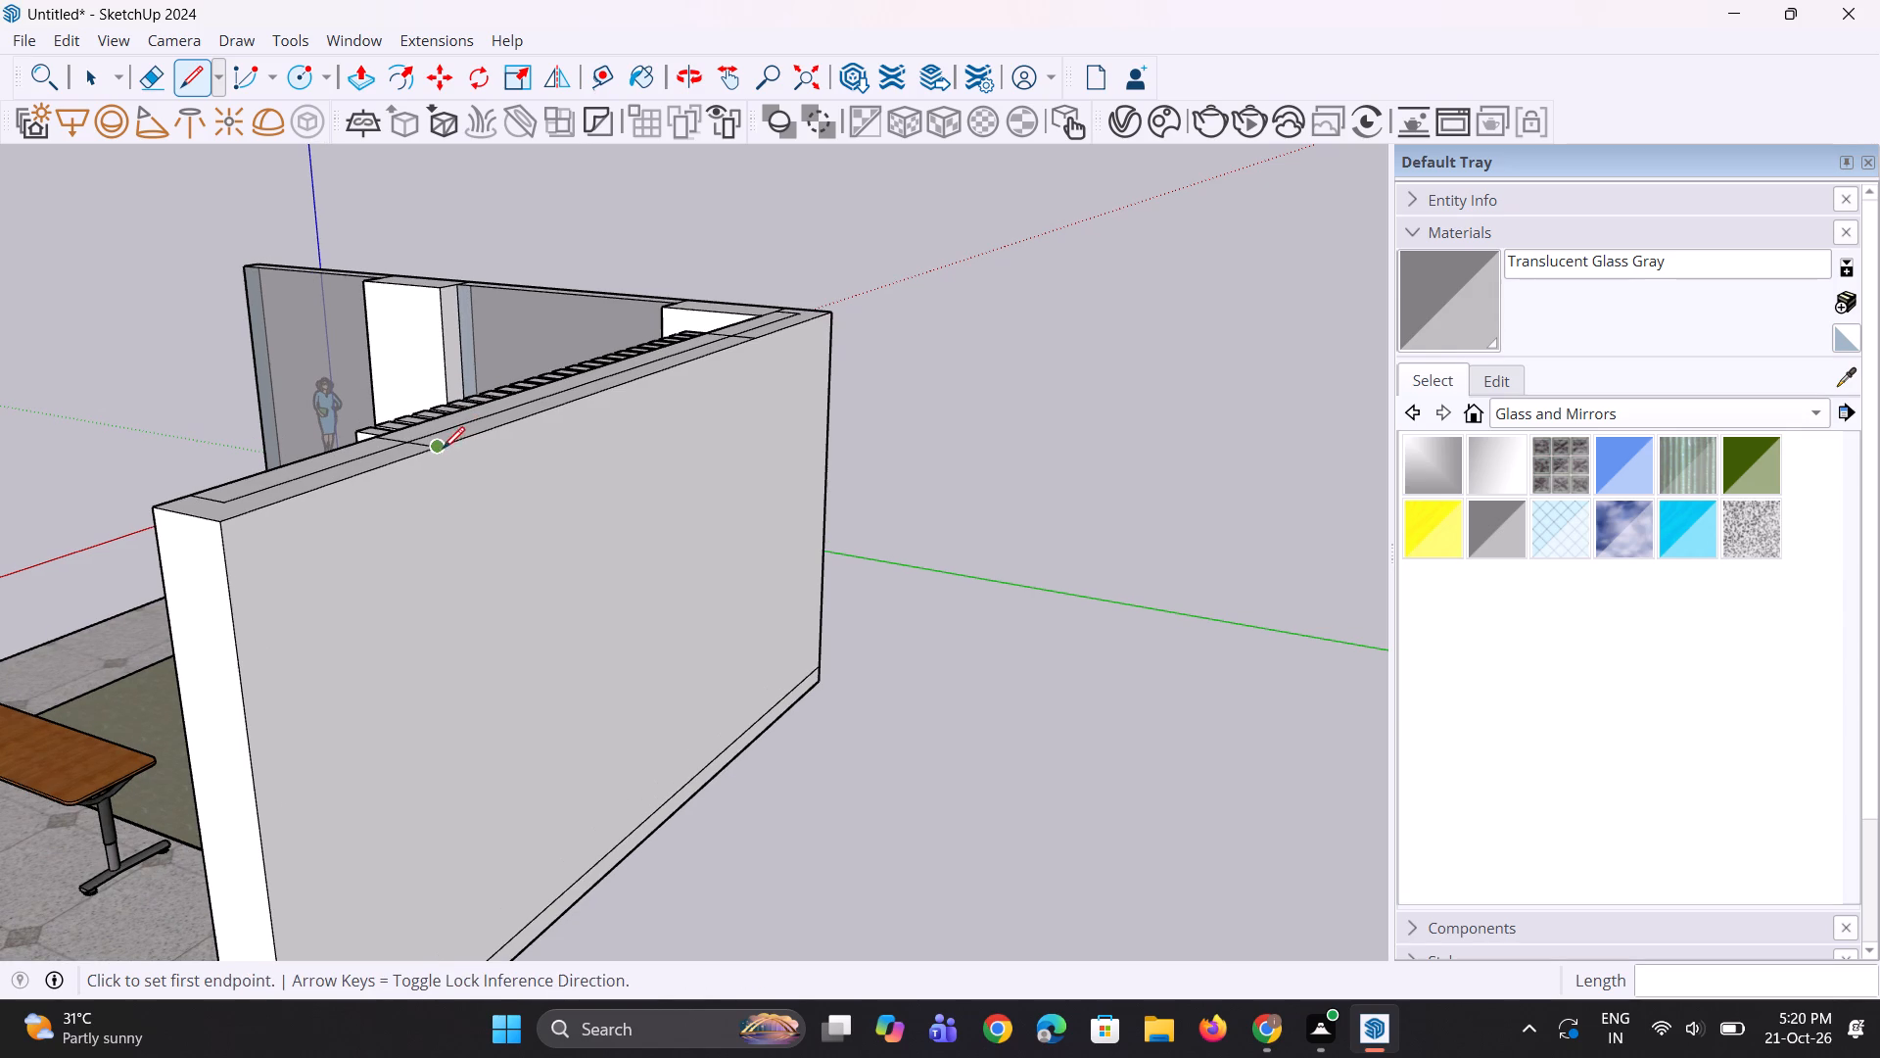
click(437, 449)
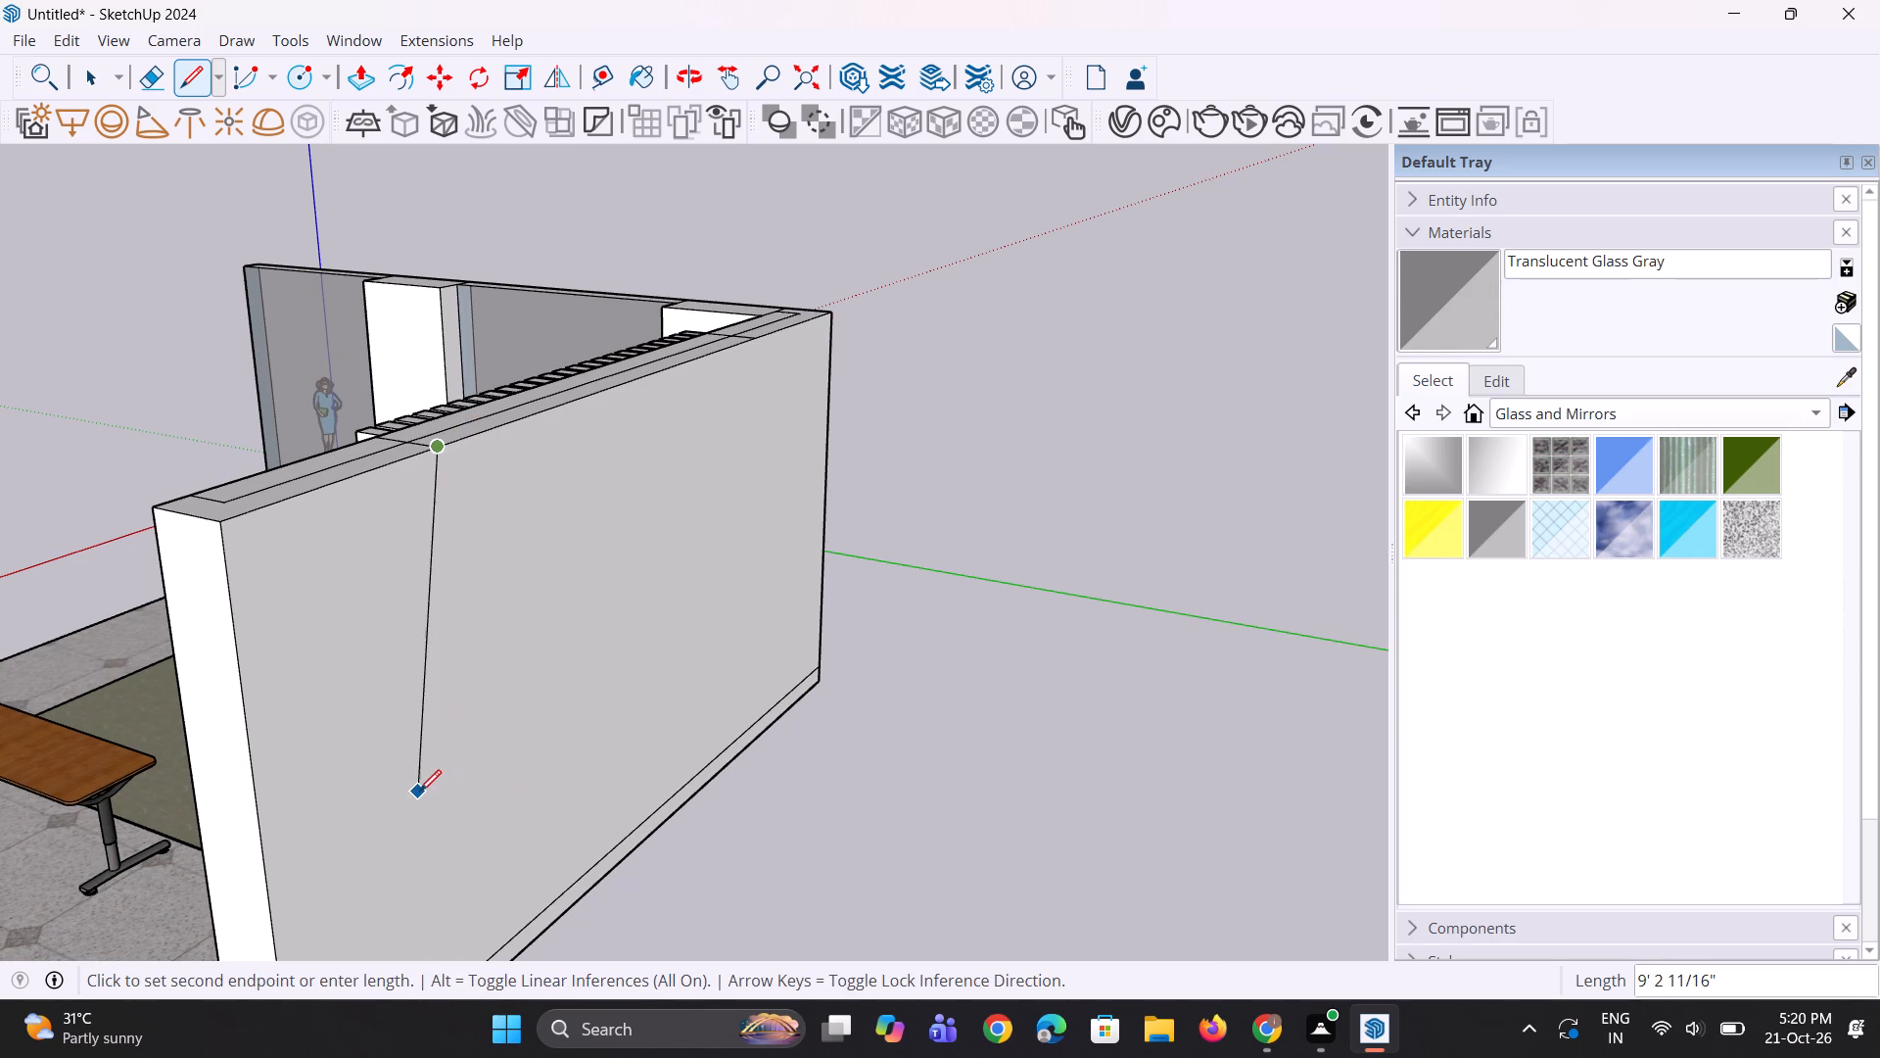
scroll(455, 749, down, 6)
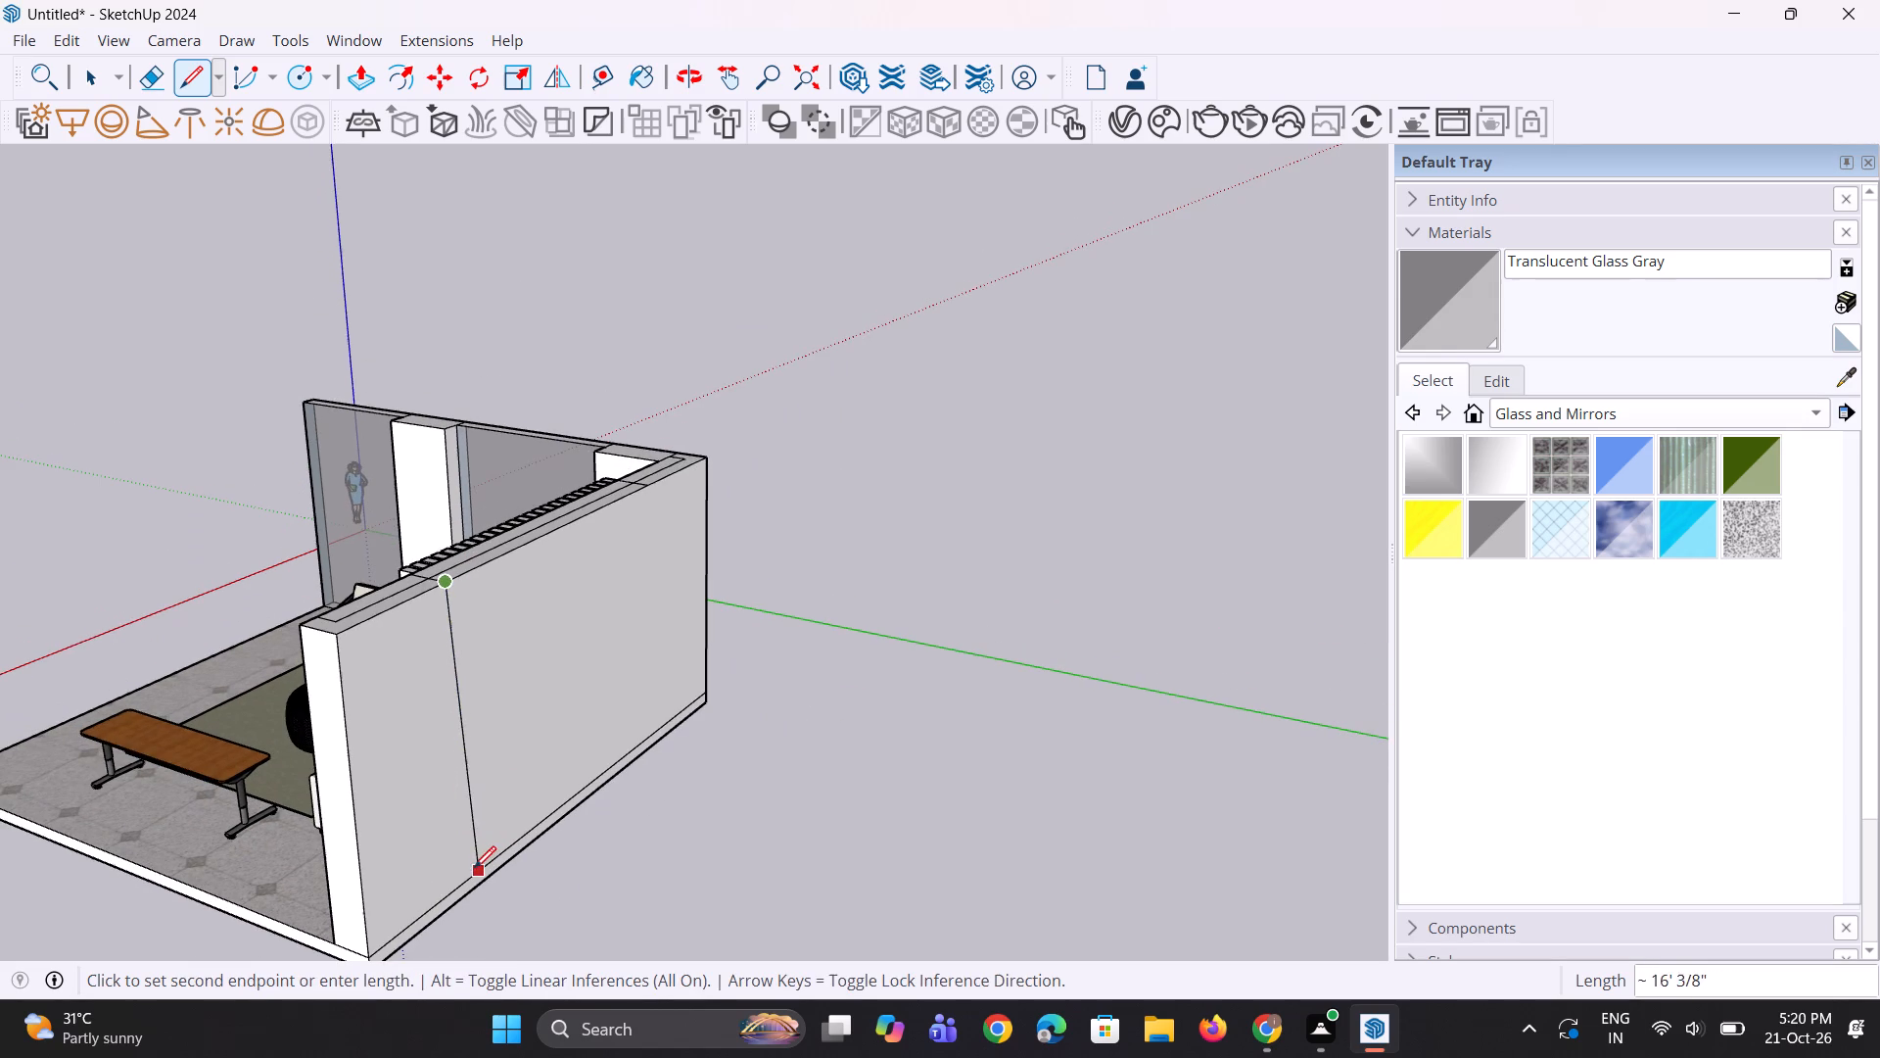
scroll(468, 872, up, 4)
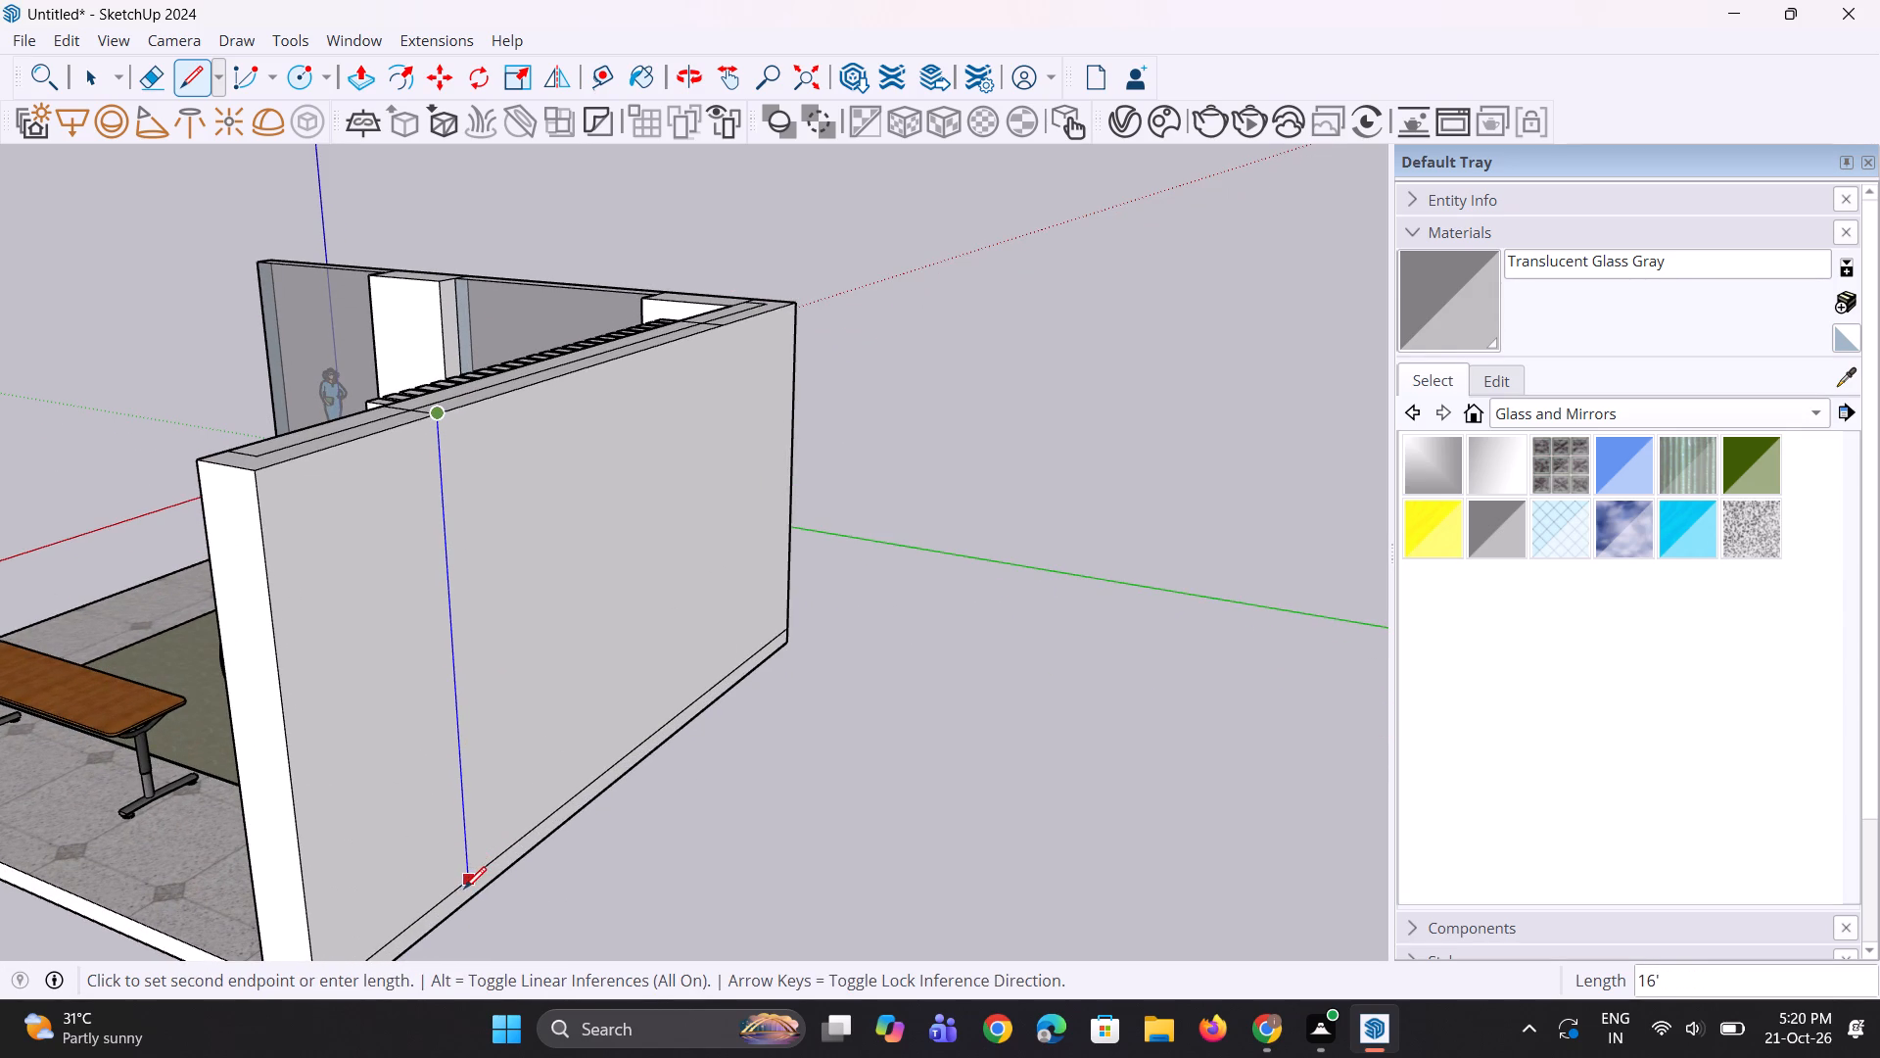
click(465, 888)
key(space)
Draw a second 16' vertical line down the back wall's outer face from the dividing line near the room corner.
middle_drag(690, 756, 447, 782)
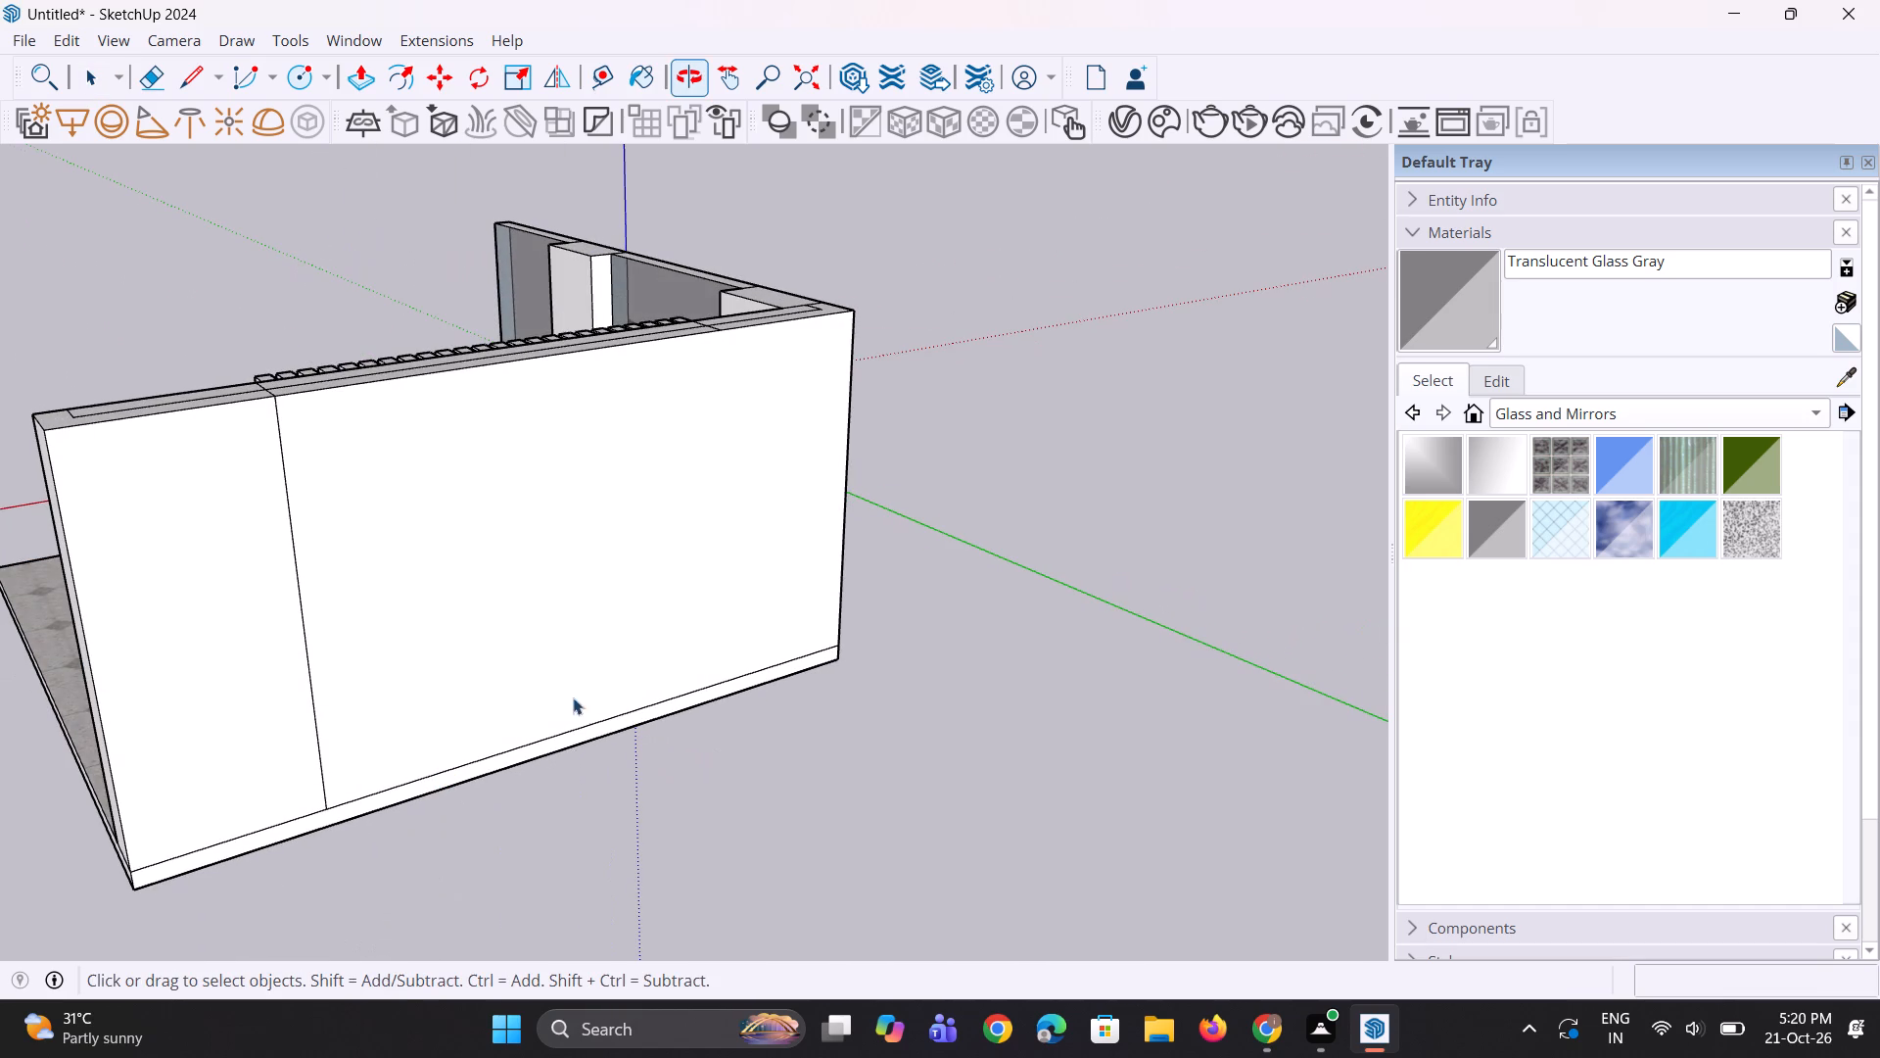
key(l)
scroll(719, 344, up, 4)
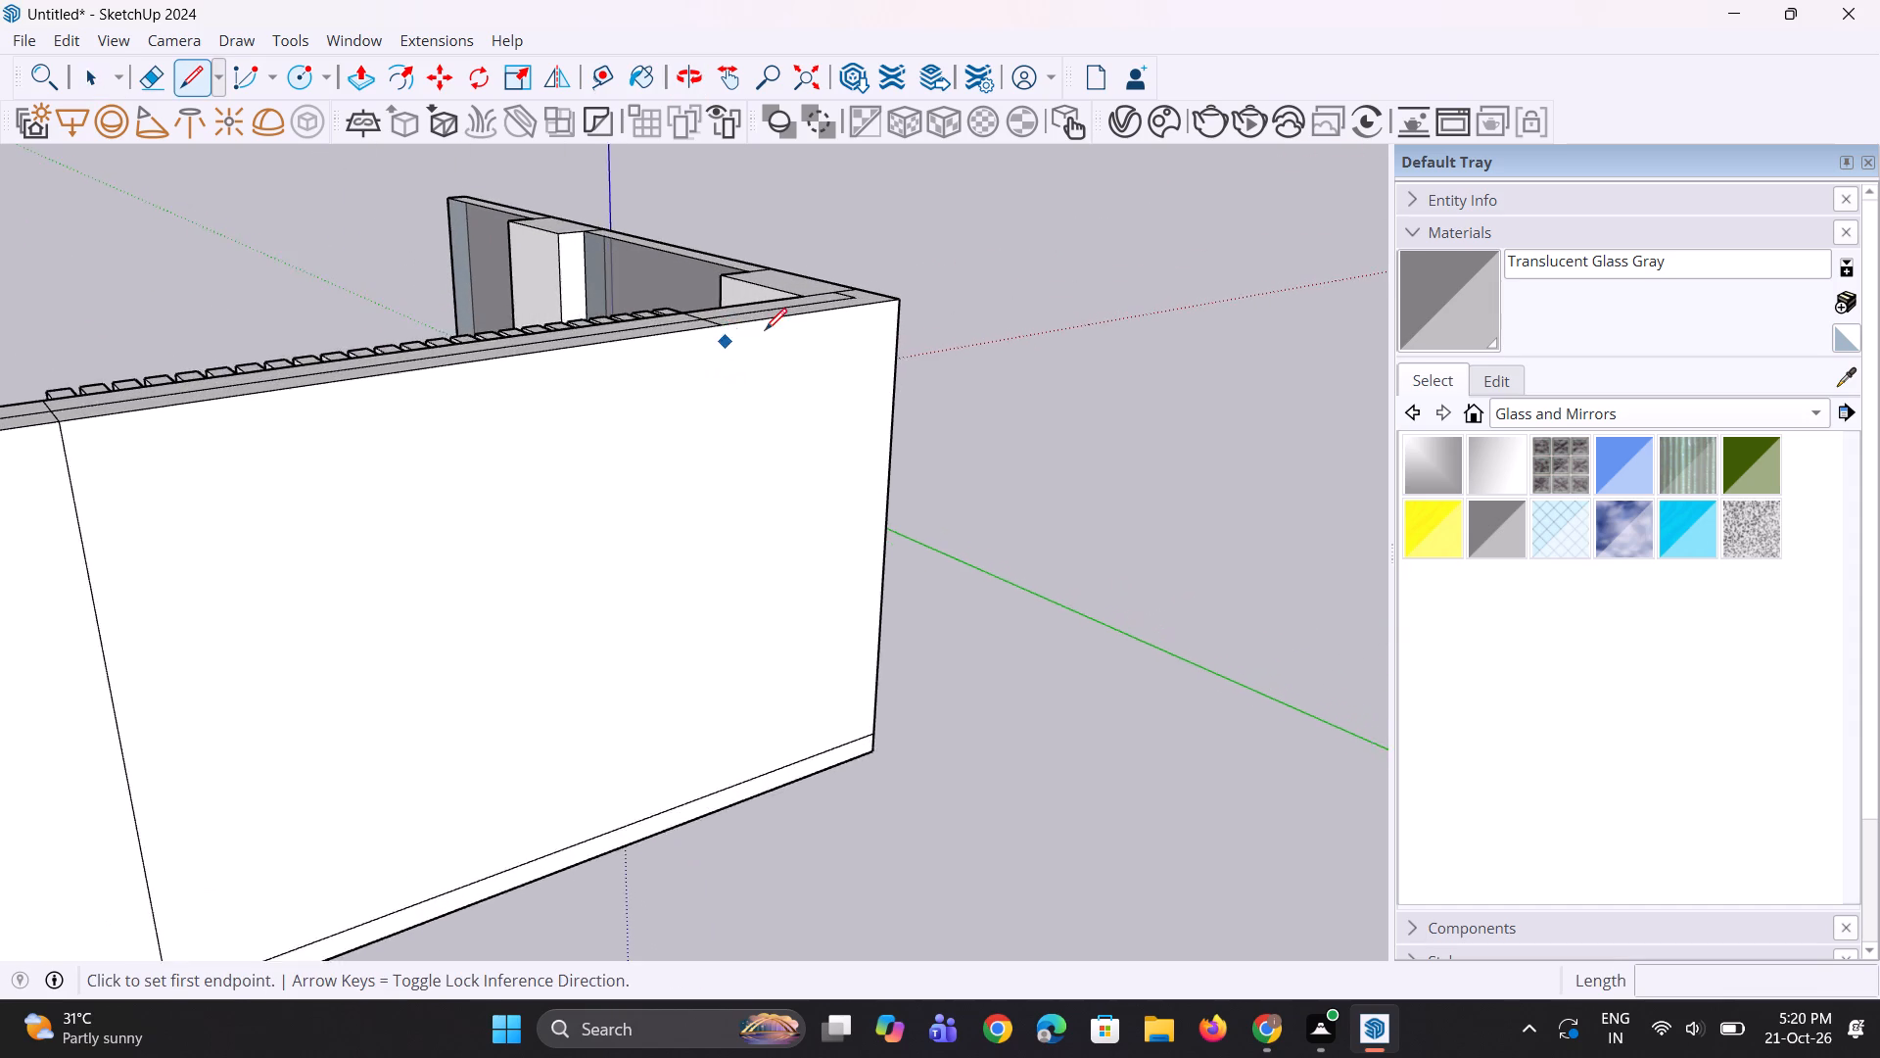
scroll(765, 330, up, 1)
click(709, 328)
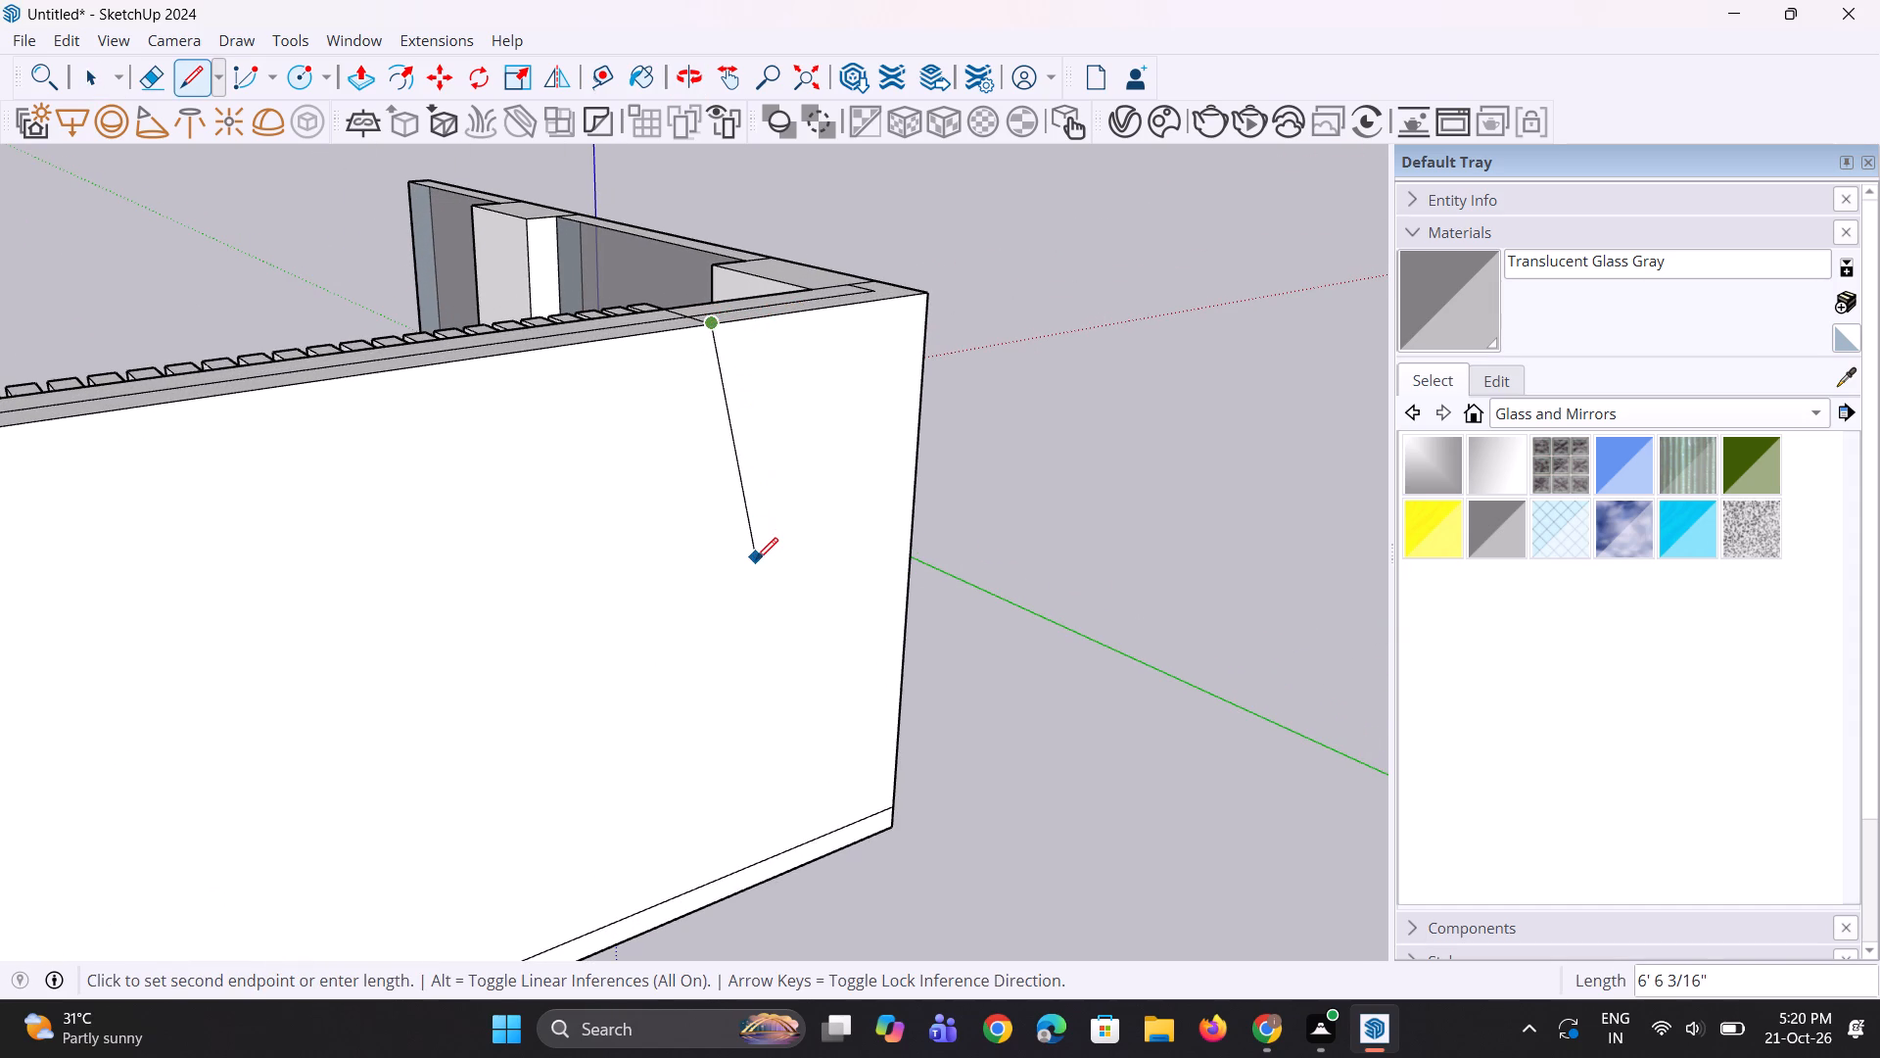
scroll(756, 559, down, 4)
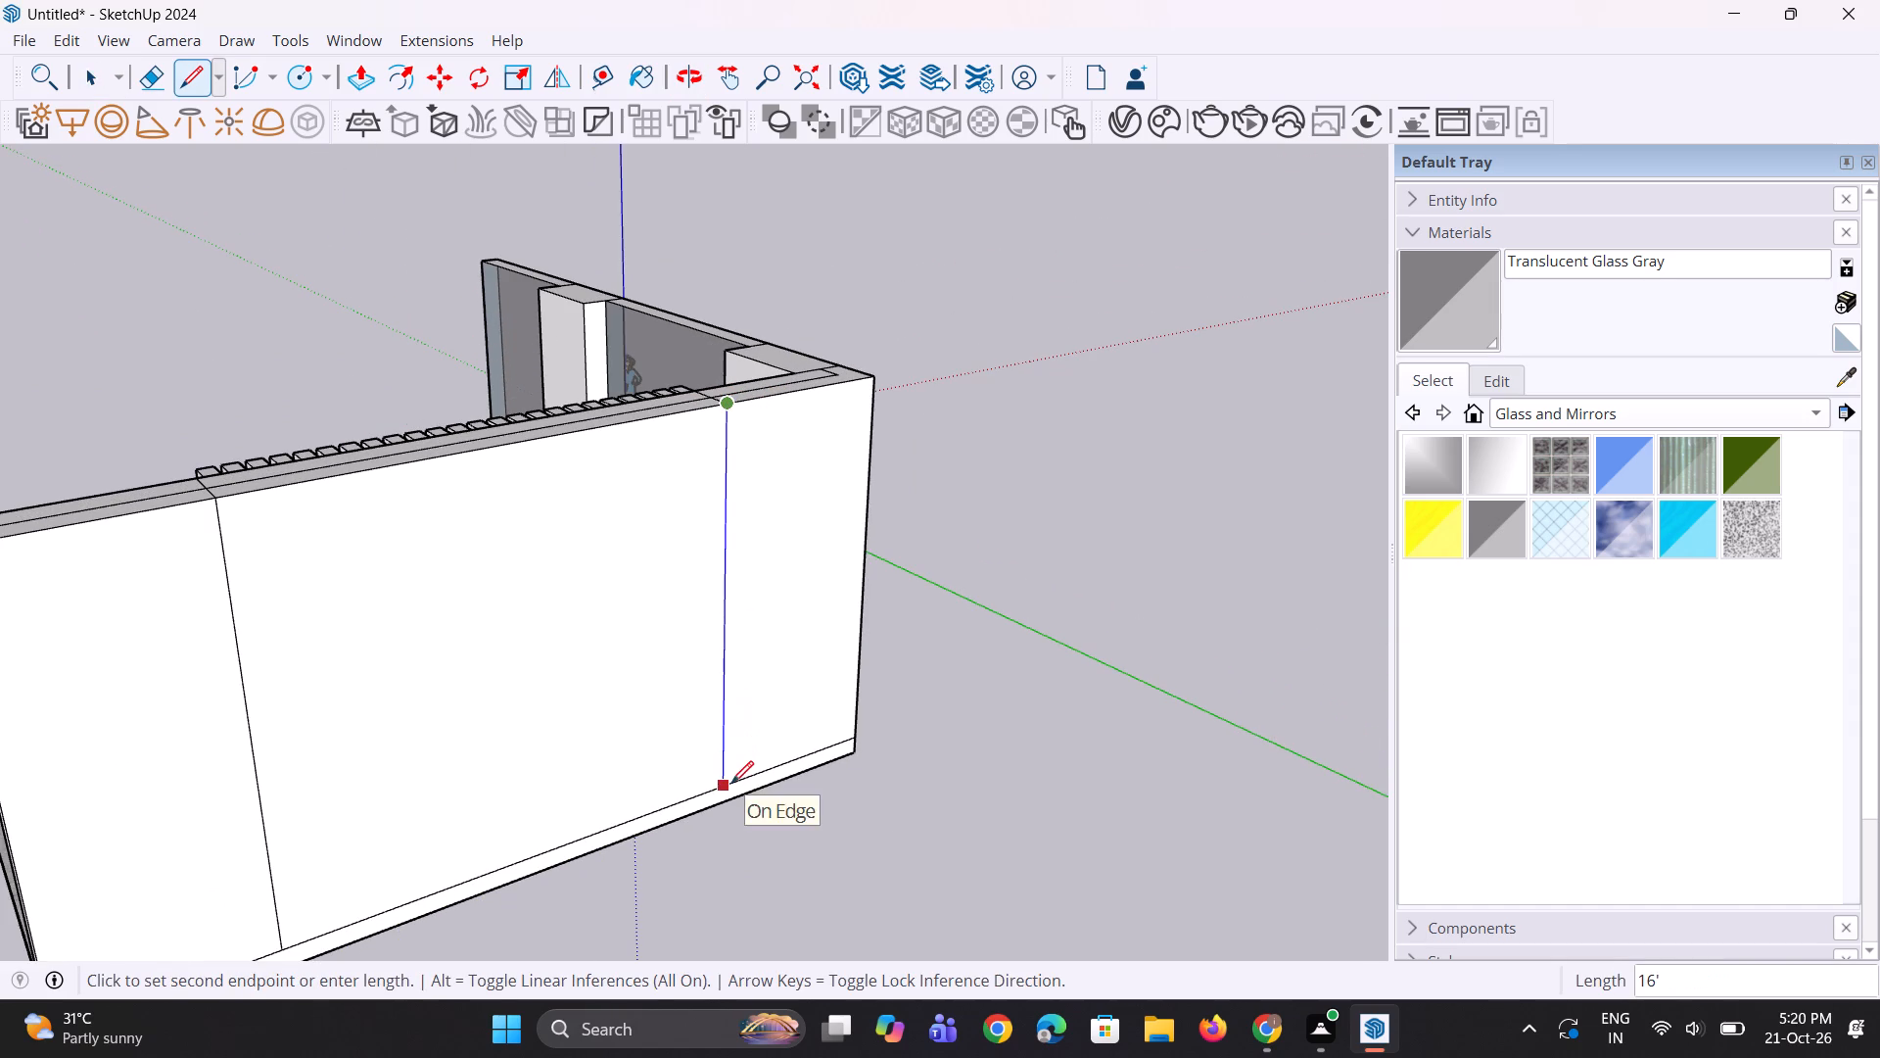
click(731, 783)
middle_drag(594, 741, 771, 749)
key(space)
key(space)
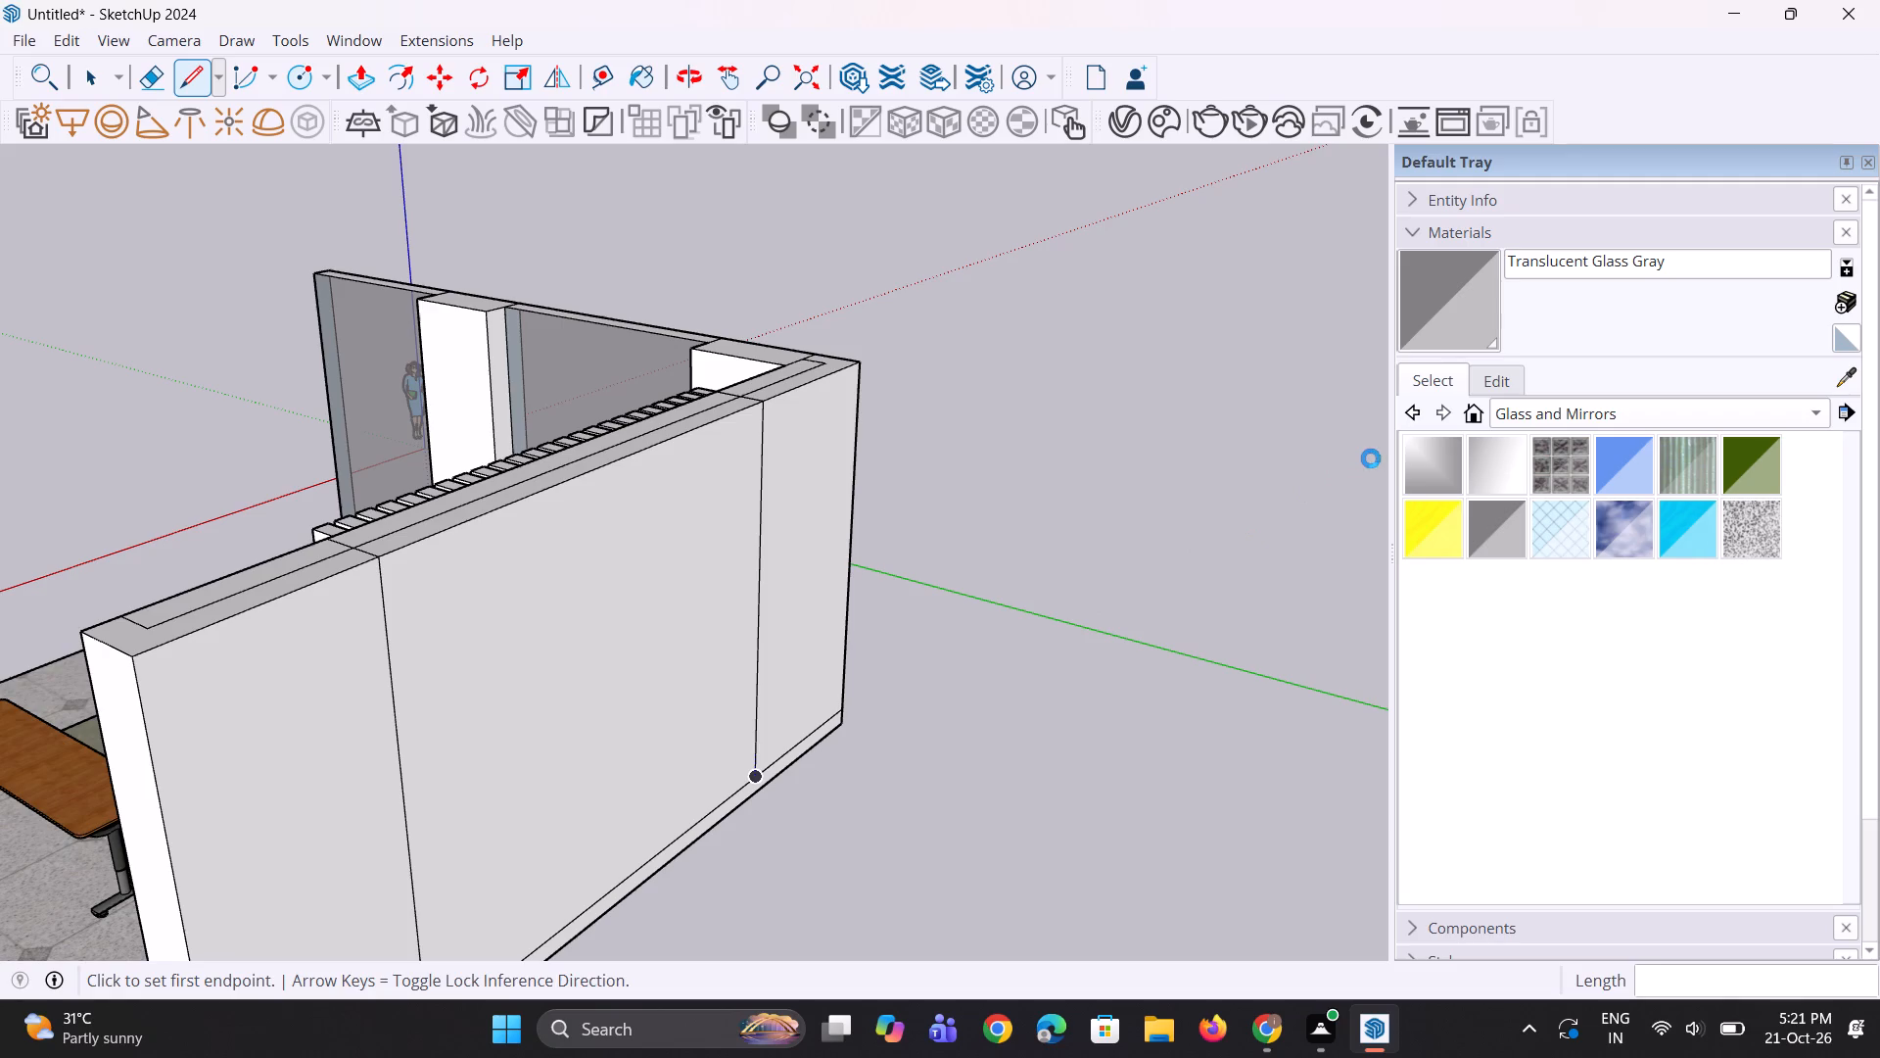
Paint the two outer sections of the back wall's exterior face, either side of the slatted part, with Translucent Glass Gray.
click(1494, 339)
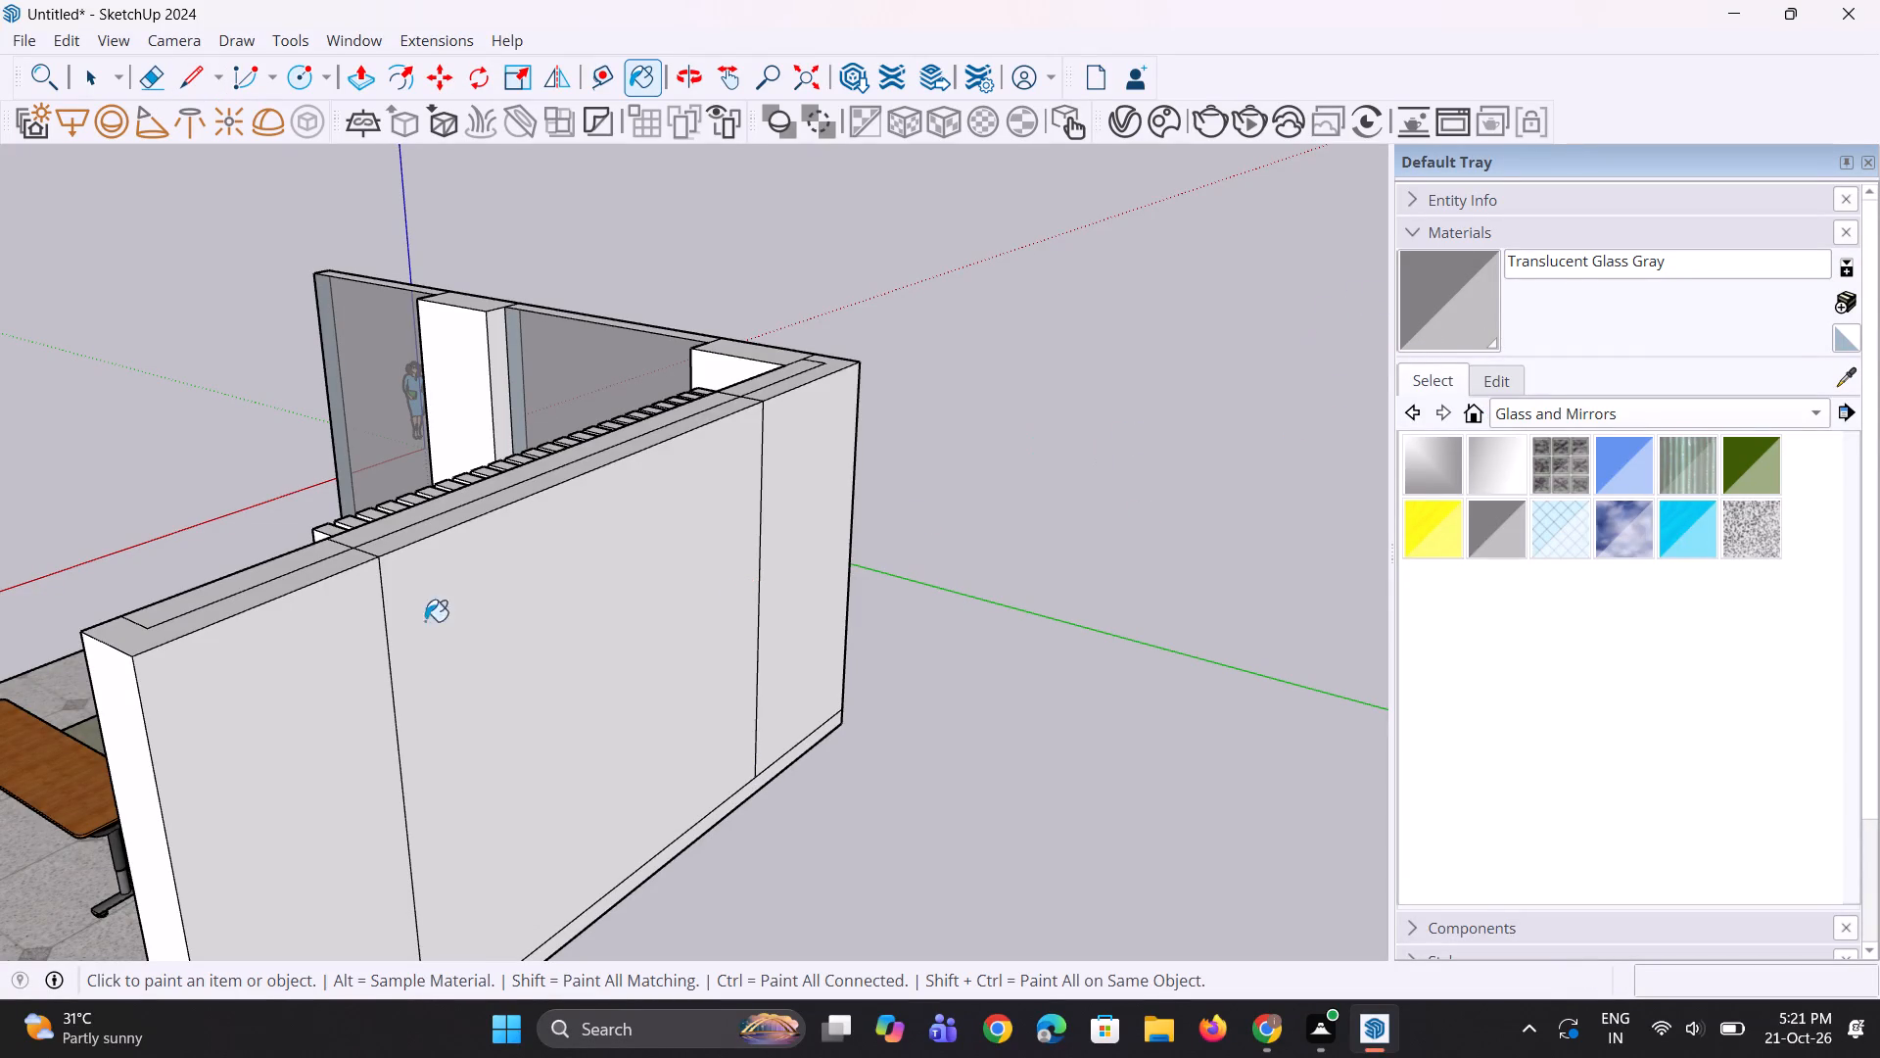
click(339, 690)
middle_drag(297, 711, 1170, 640)
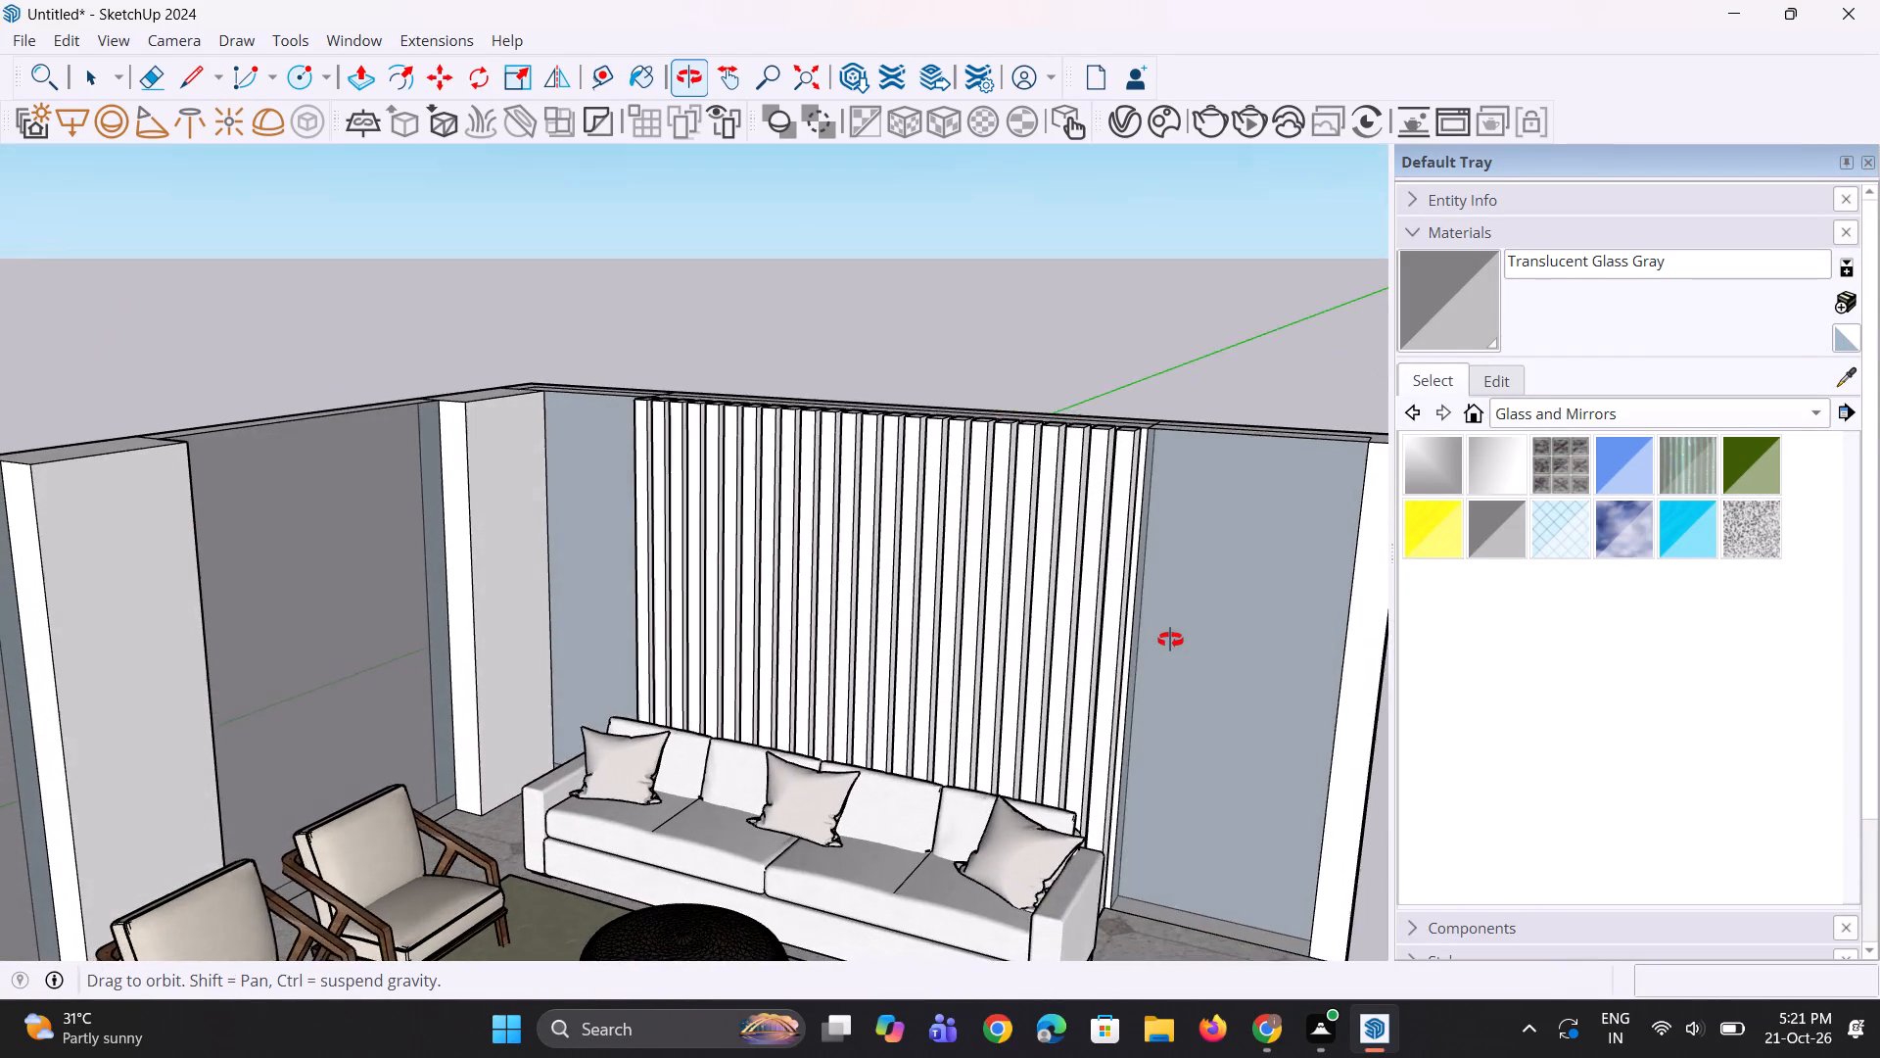
middle_drag(1170, 640, 1136, 690)
scroll(1068, 674, down, 5)
middle_drag(695, 511, 301, 569)
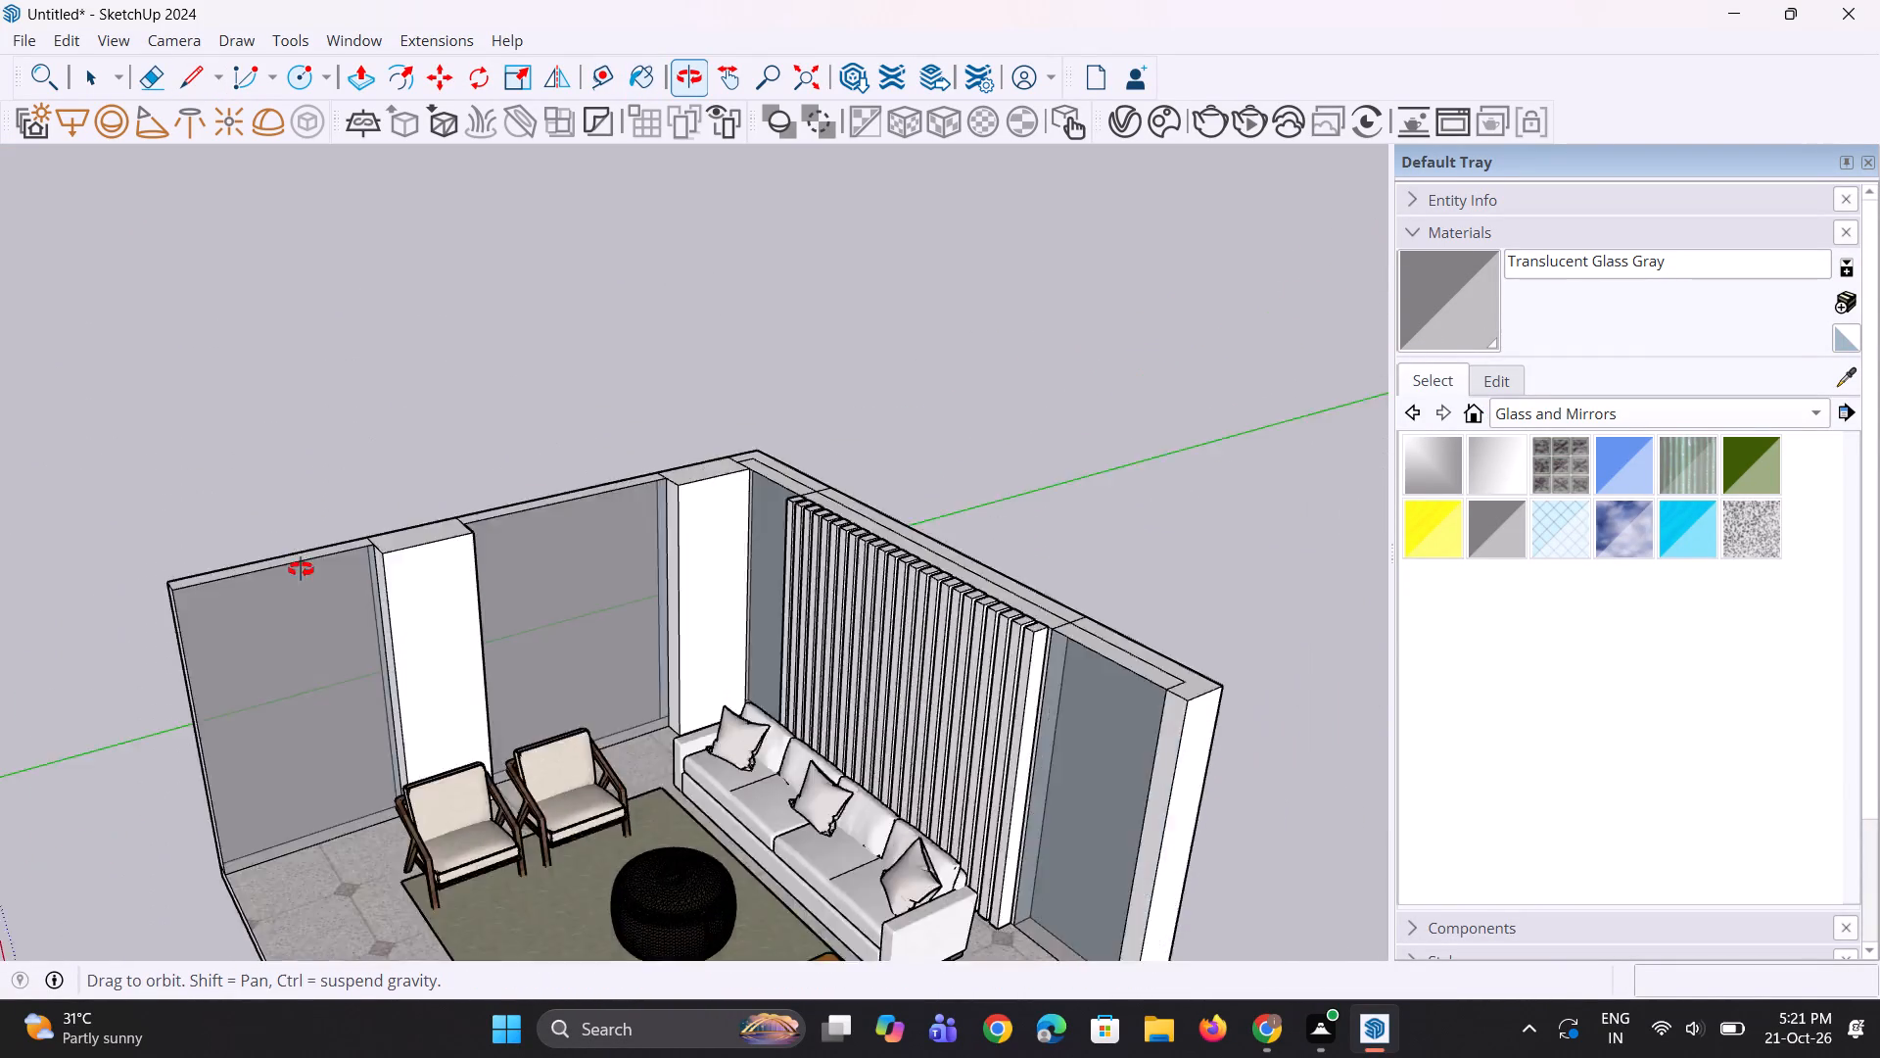
middle_drag(301, 569, 0, 475)
scroll(711, 564, up, 2)
click(875, 582)
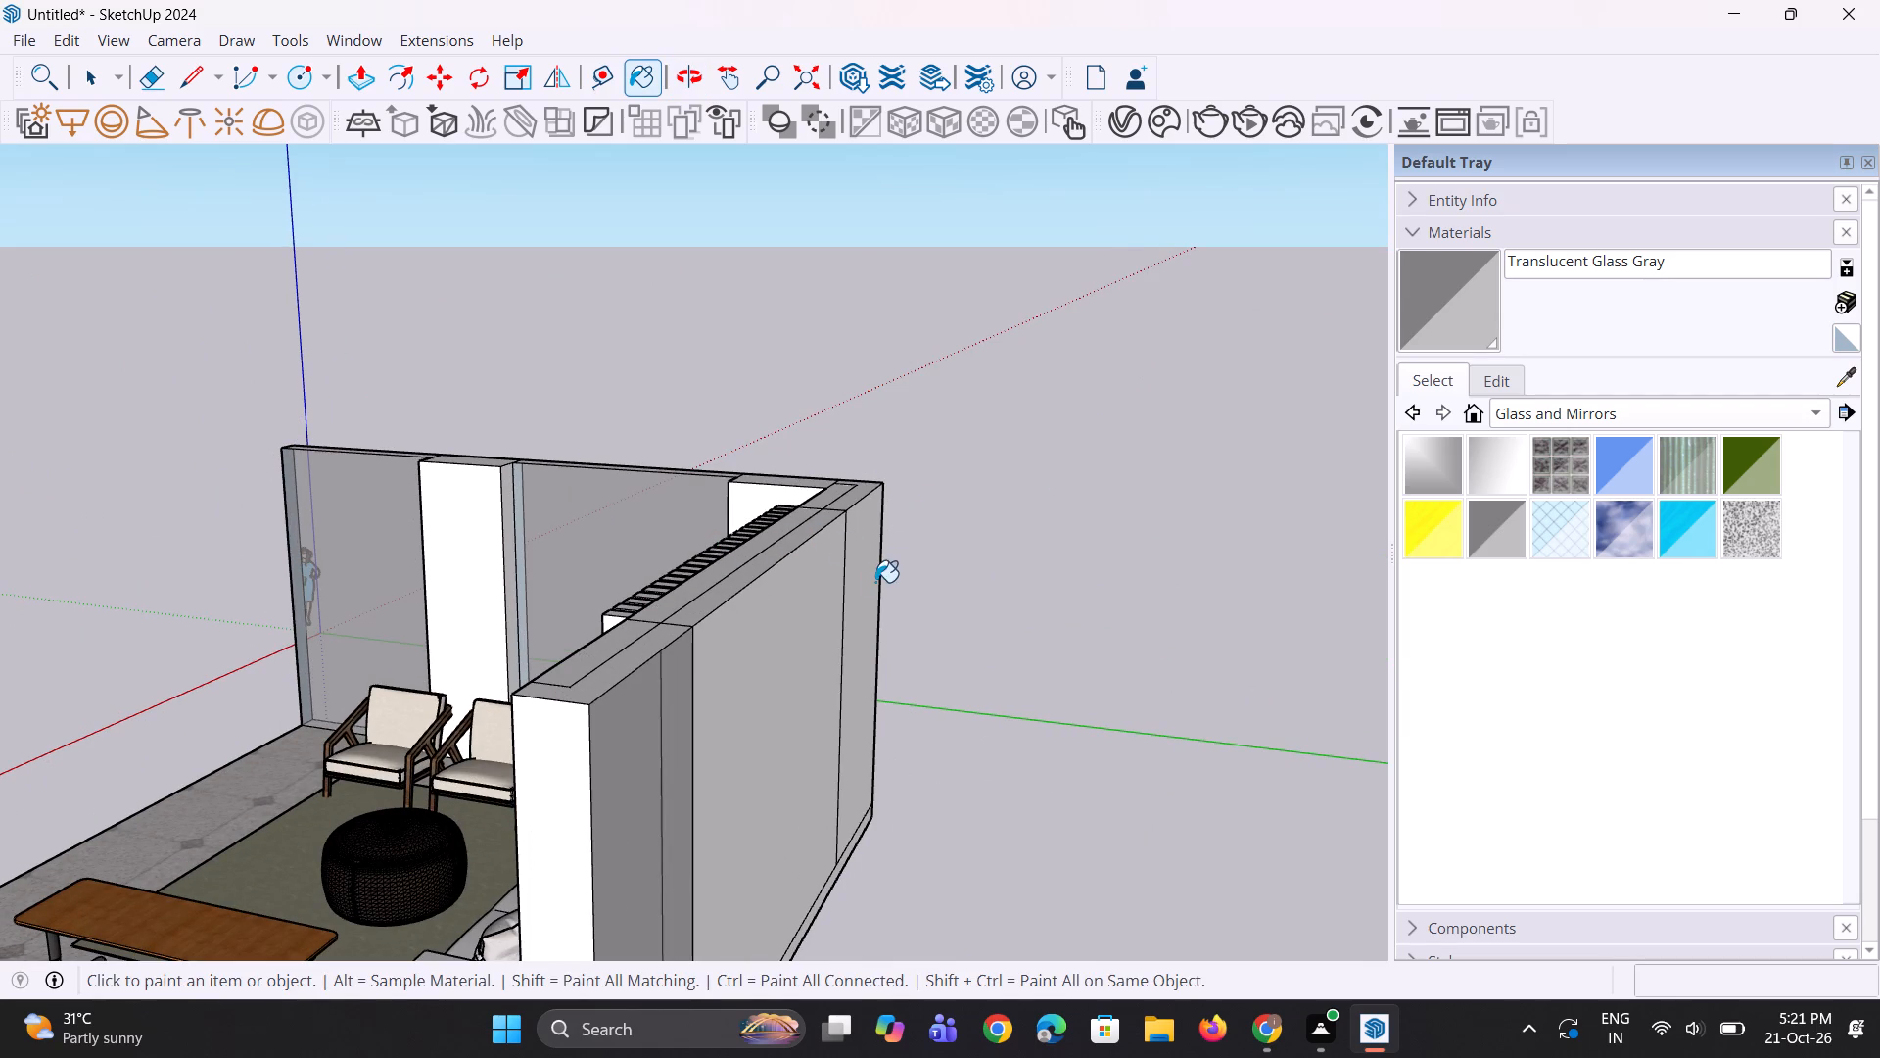
Examine the back wall's glass sections beside the slats from inside and outside the room.
middle_drag(298, 648, 1096, 707)
scroll(973, 659, down, 5)
middle_drag(1121, 579, 1176, 879)
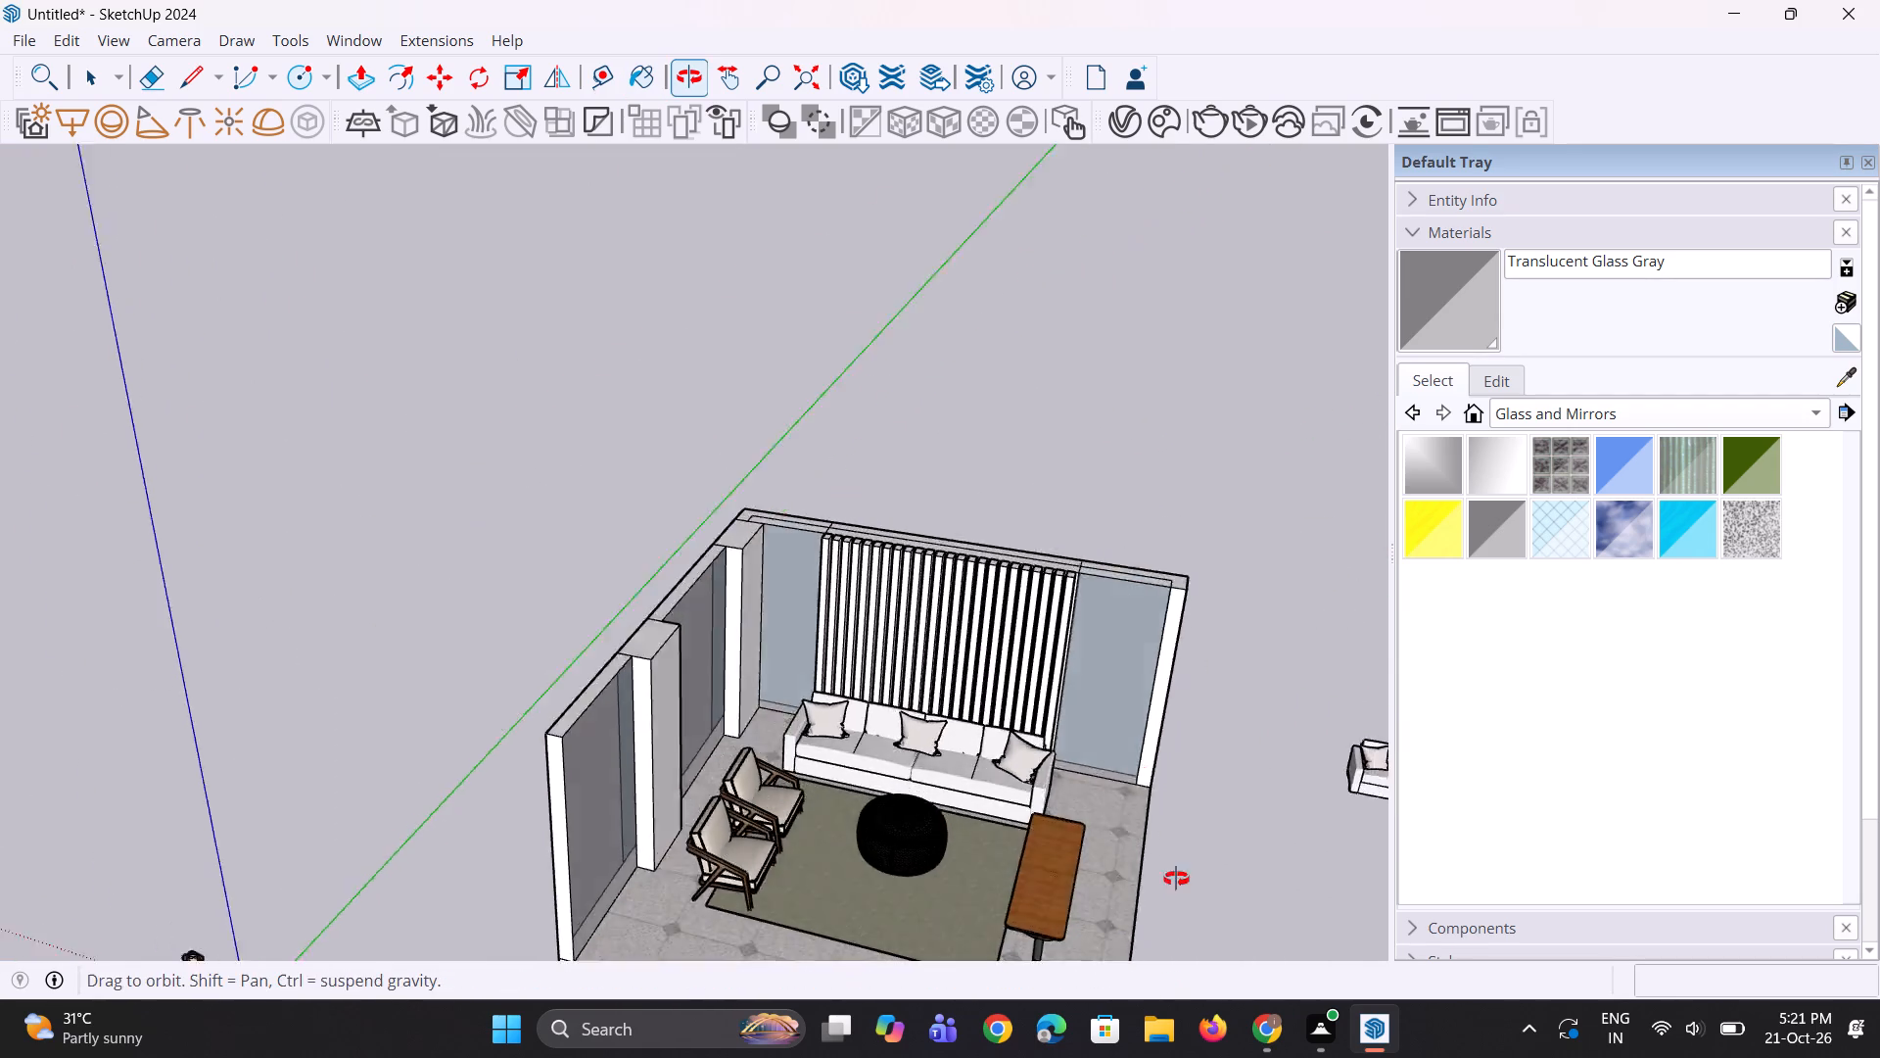
middle_drag(1176, 879, 1185, 951)
scroll(1074, 601, up, 18)
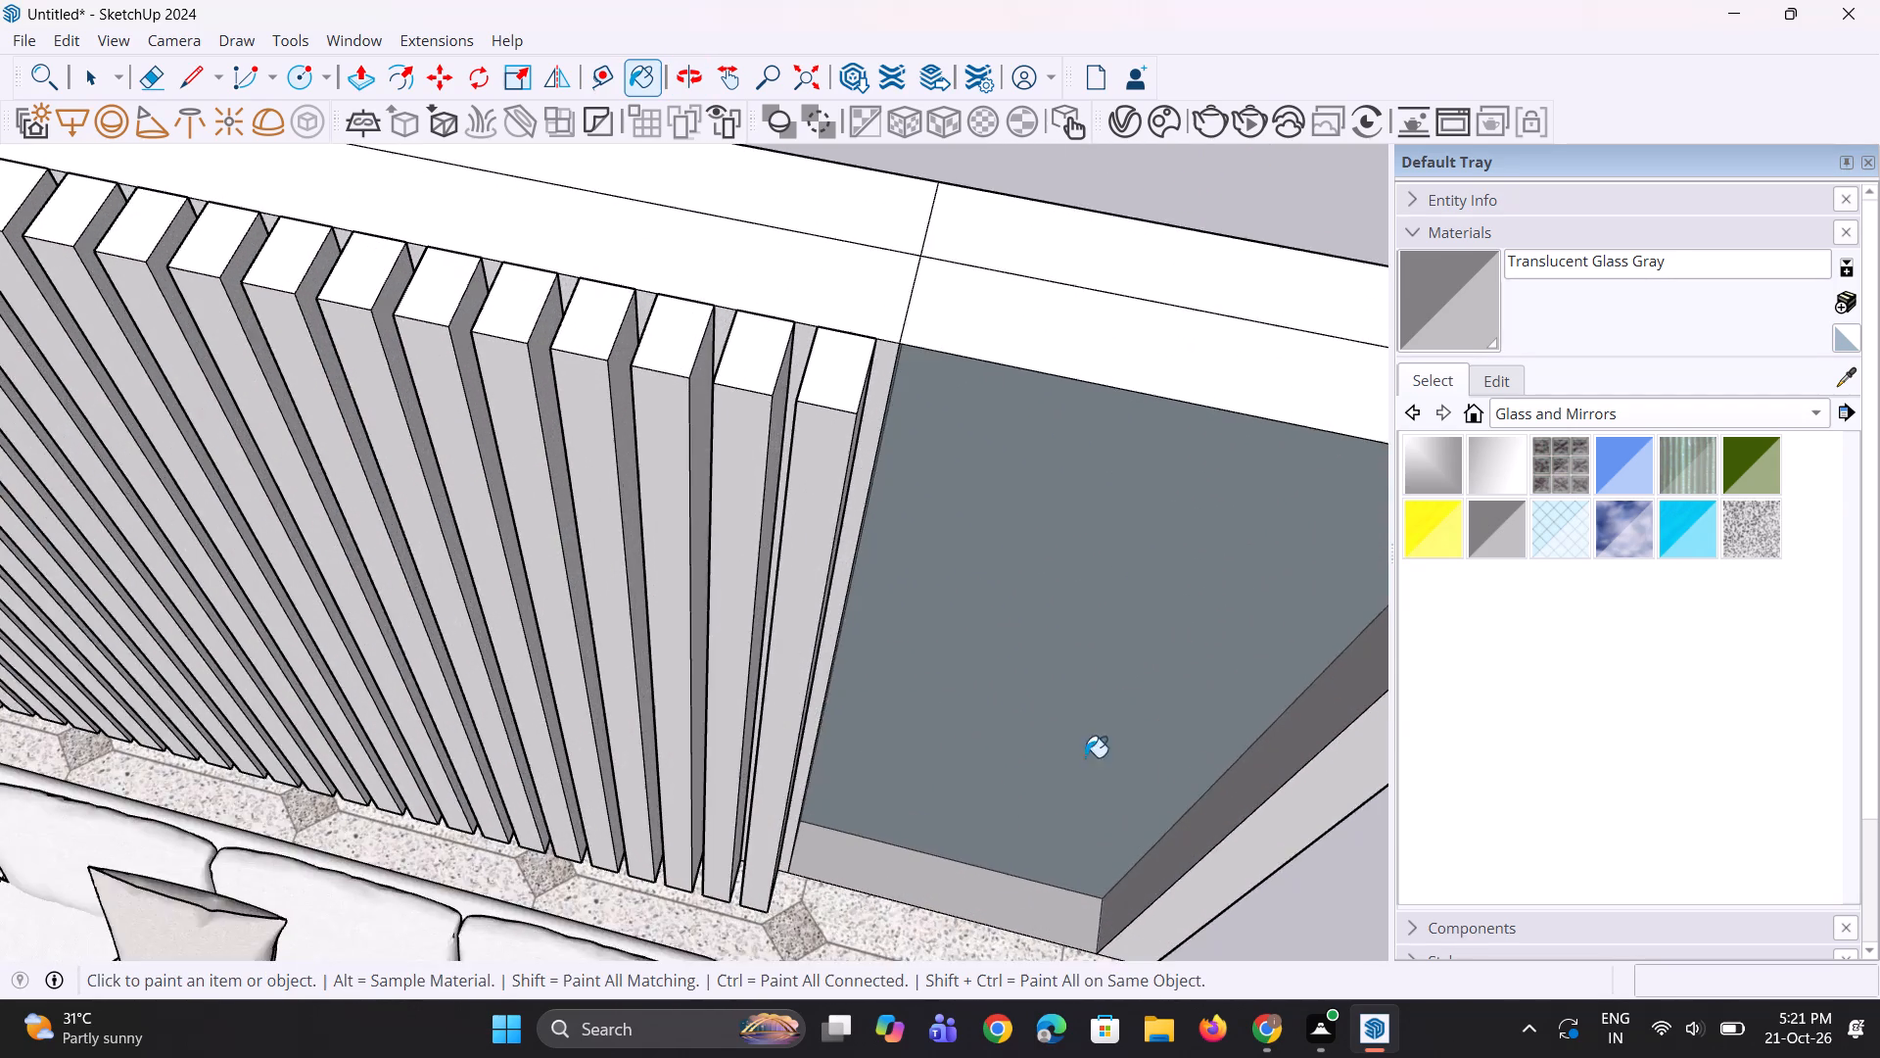
scroll(1085, 757, up, 2)
middle_drag(1076, 789, 1072, 405)
scroll(1066, 525, down, 8)
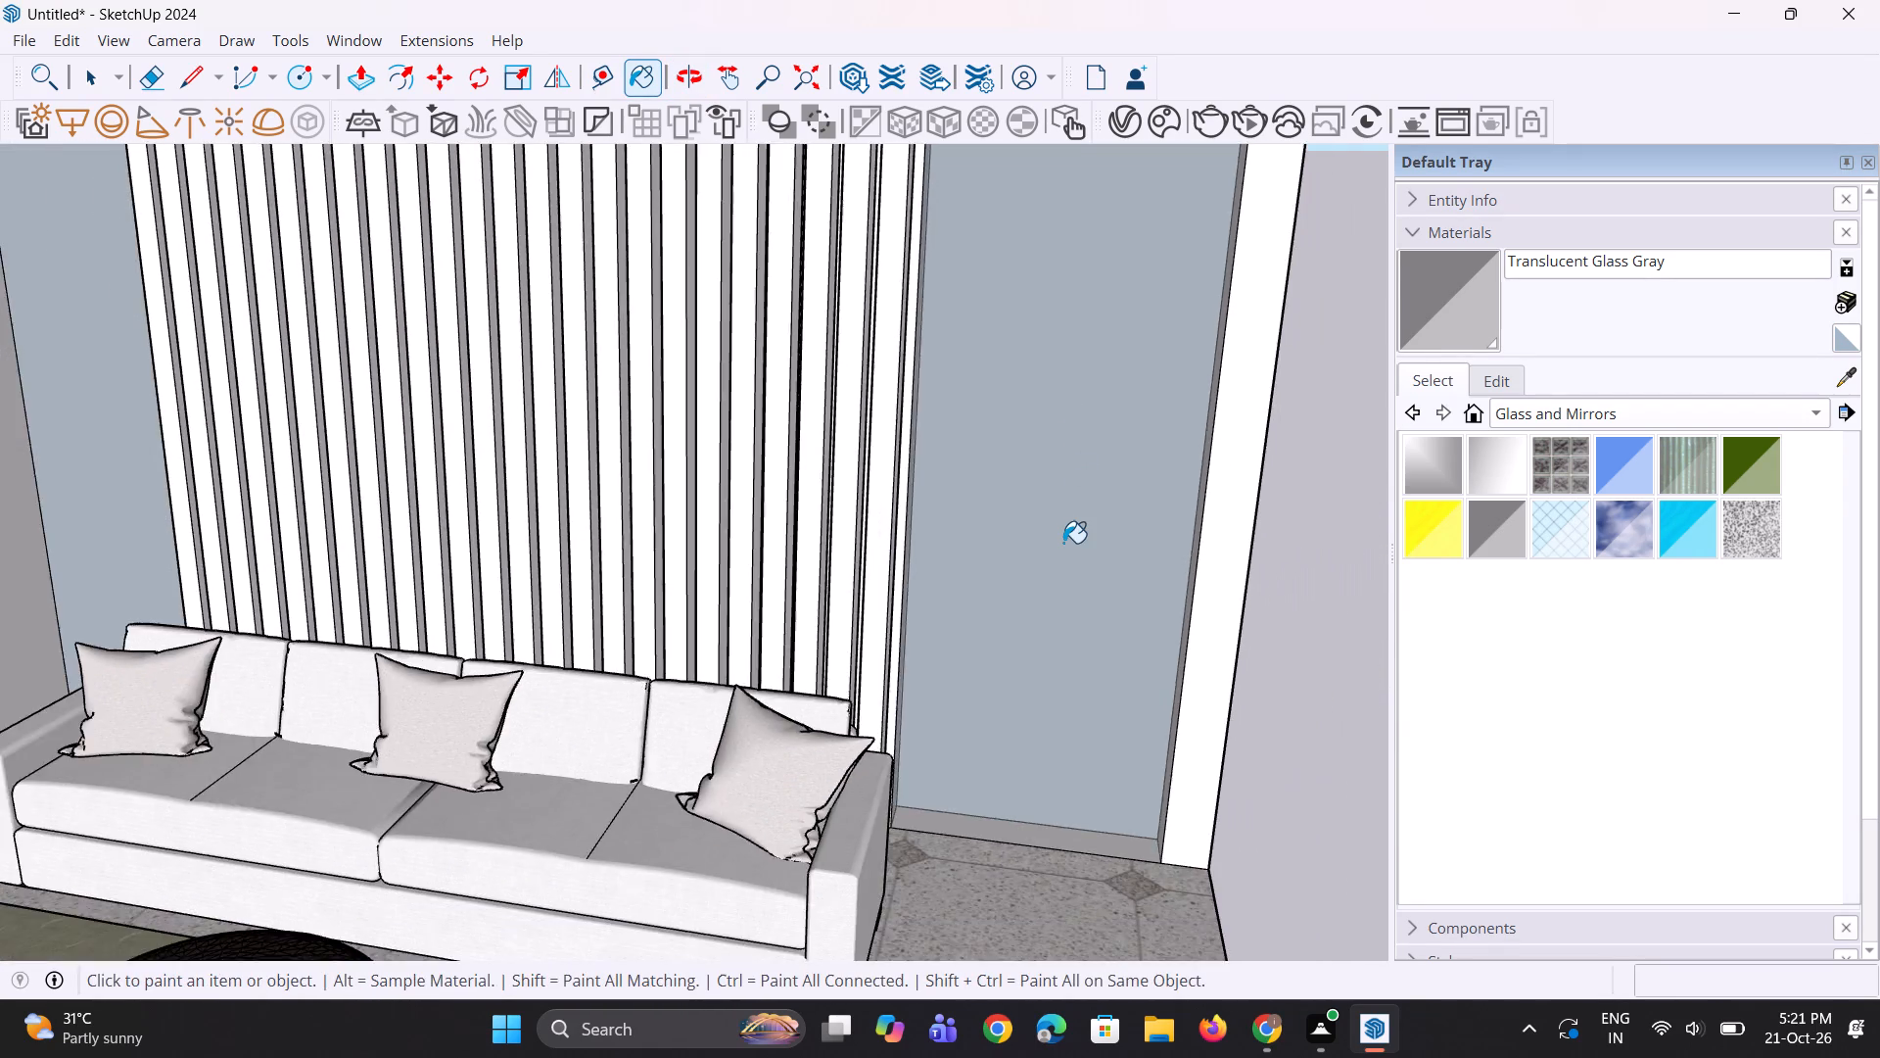
scroll(1063, 543, down, 11)
middle_drag(1214, 450, 0, 458)
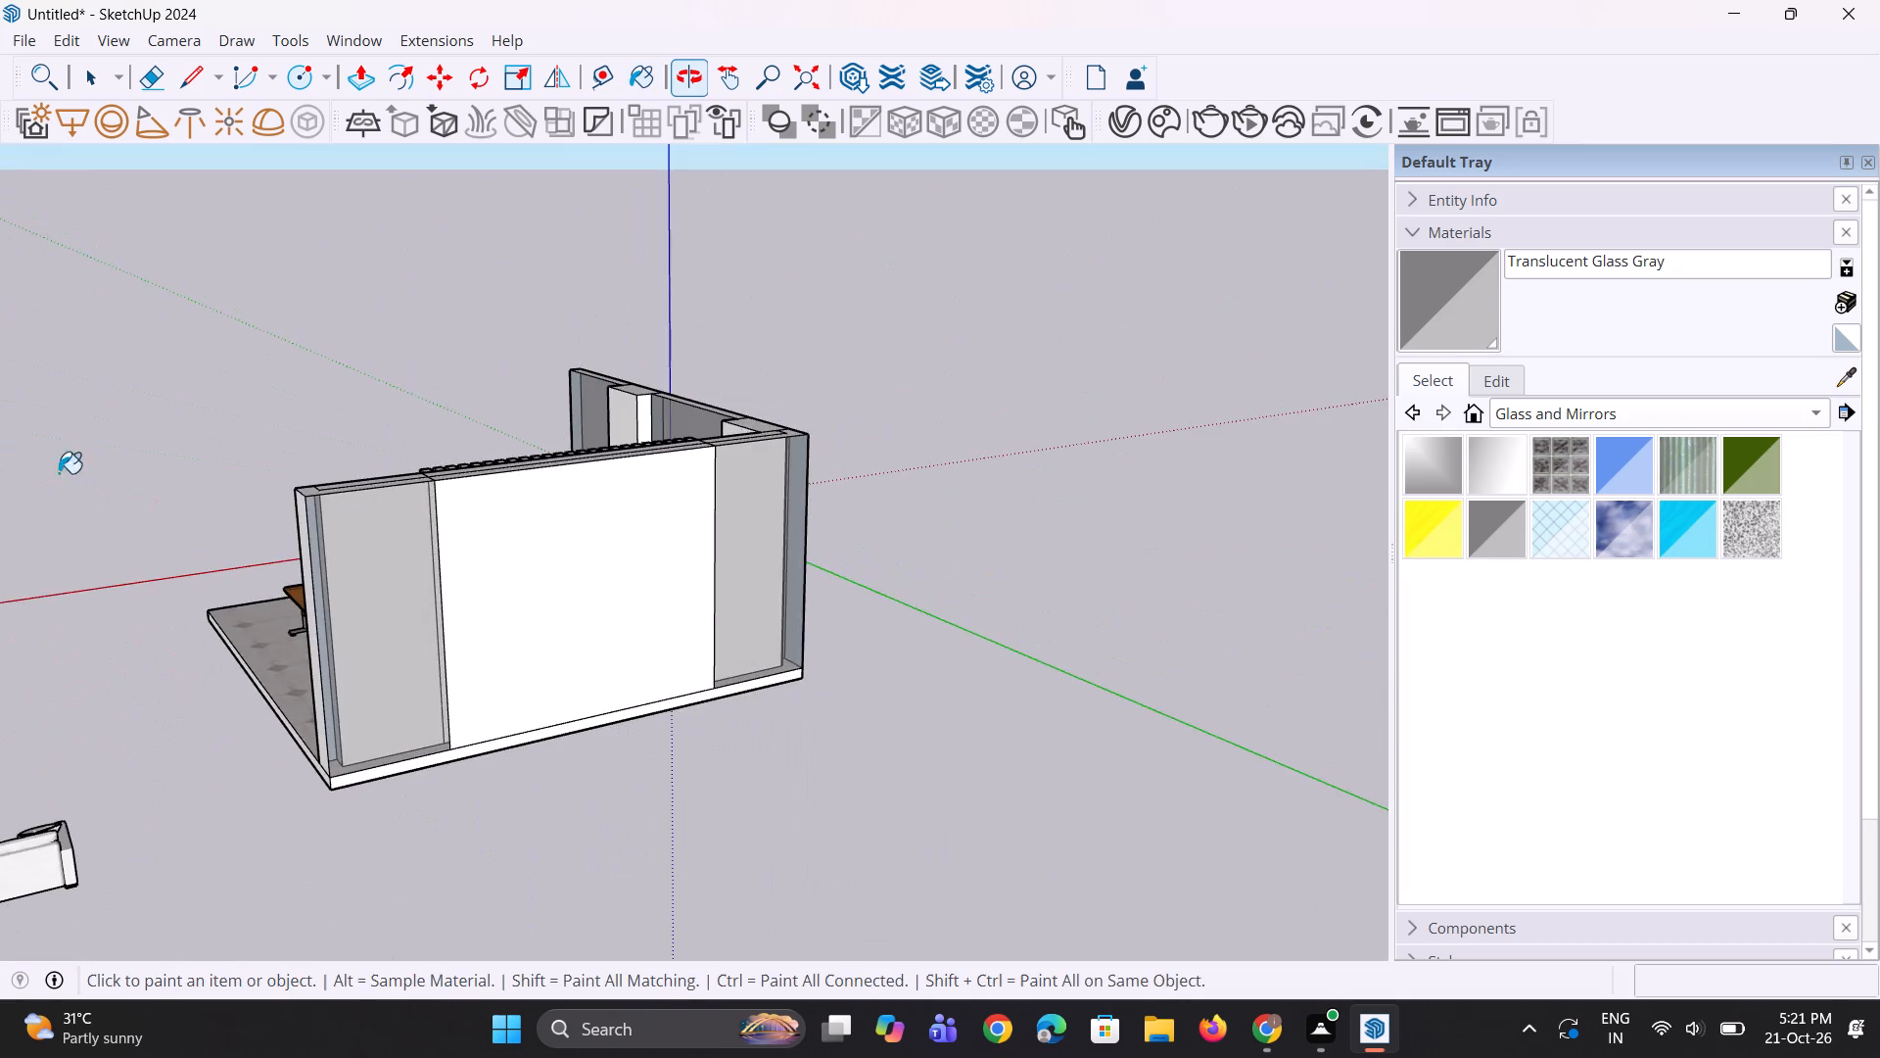
scroll(279, 530, up, 20)
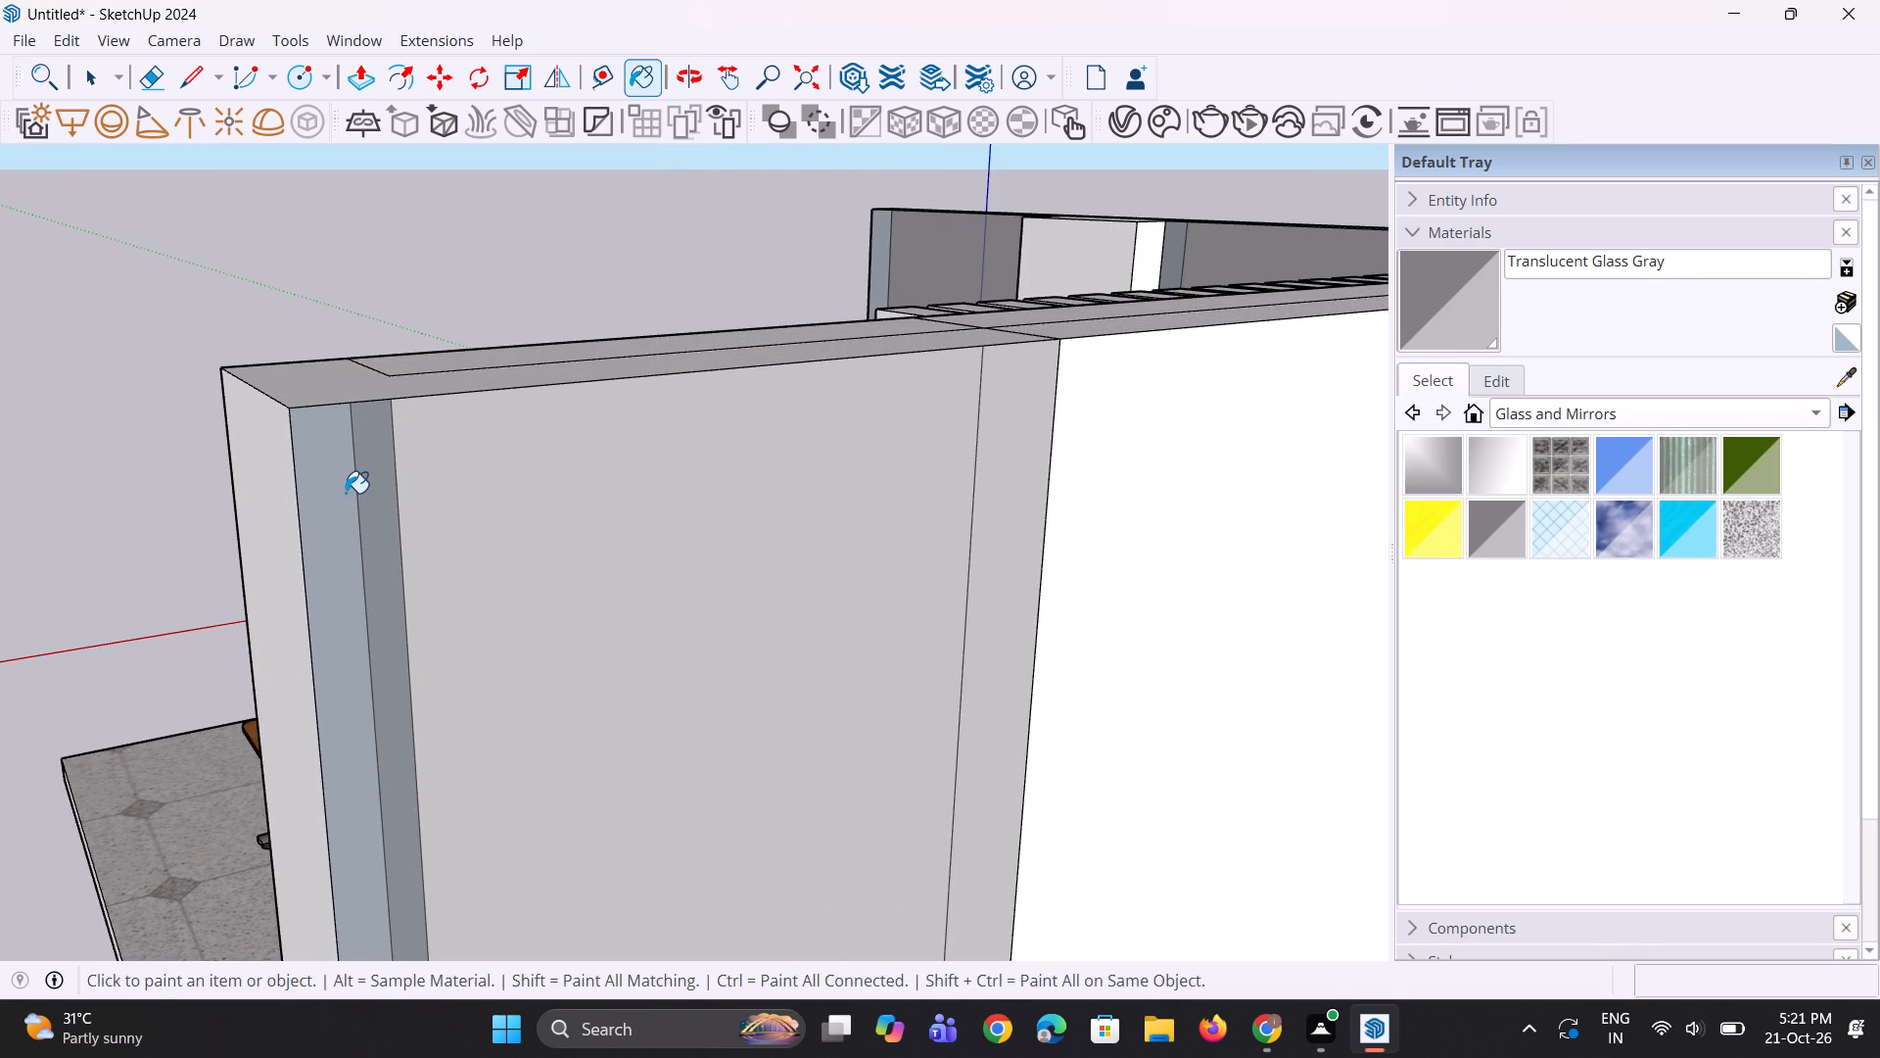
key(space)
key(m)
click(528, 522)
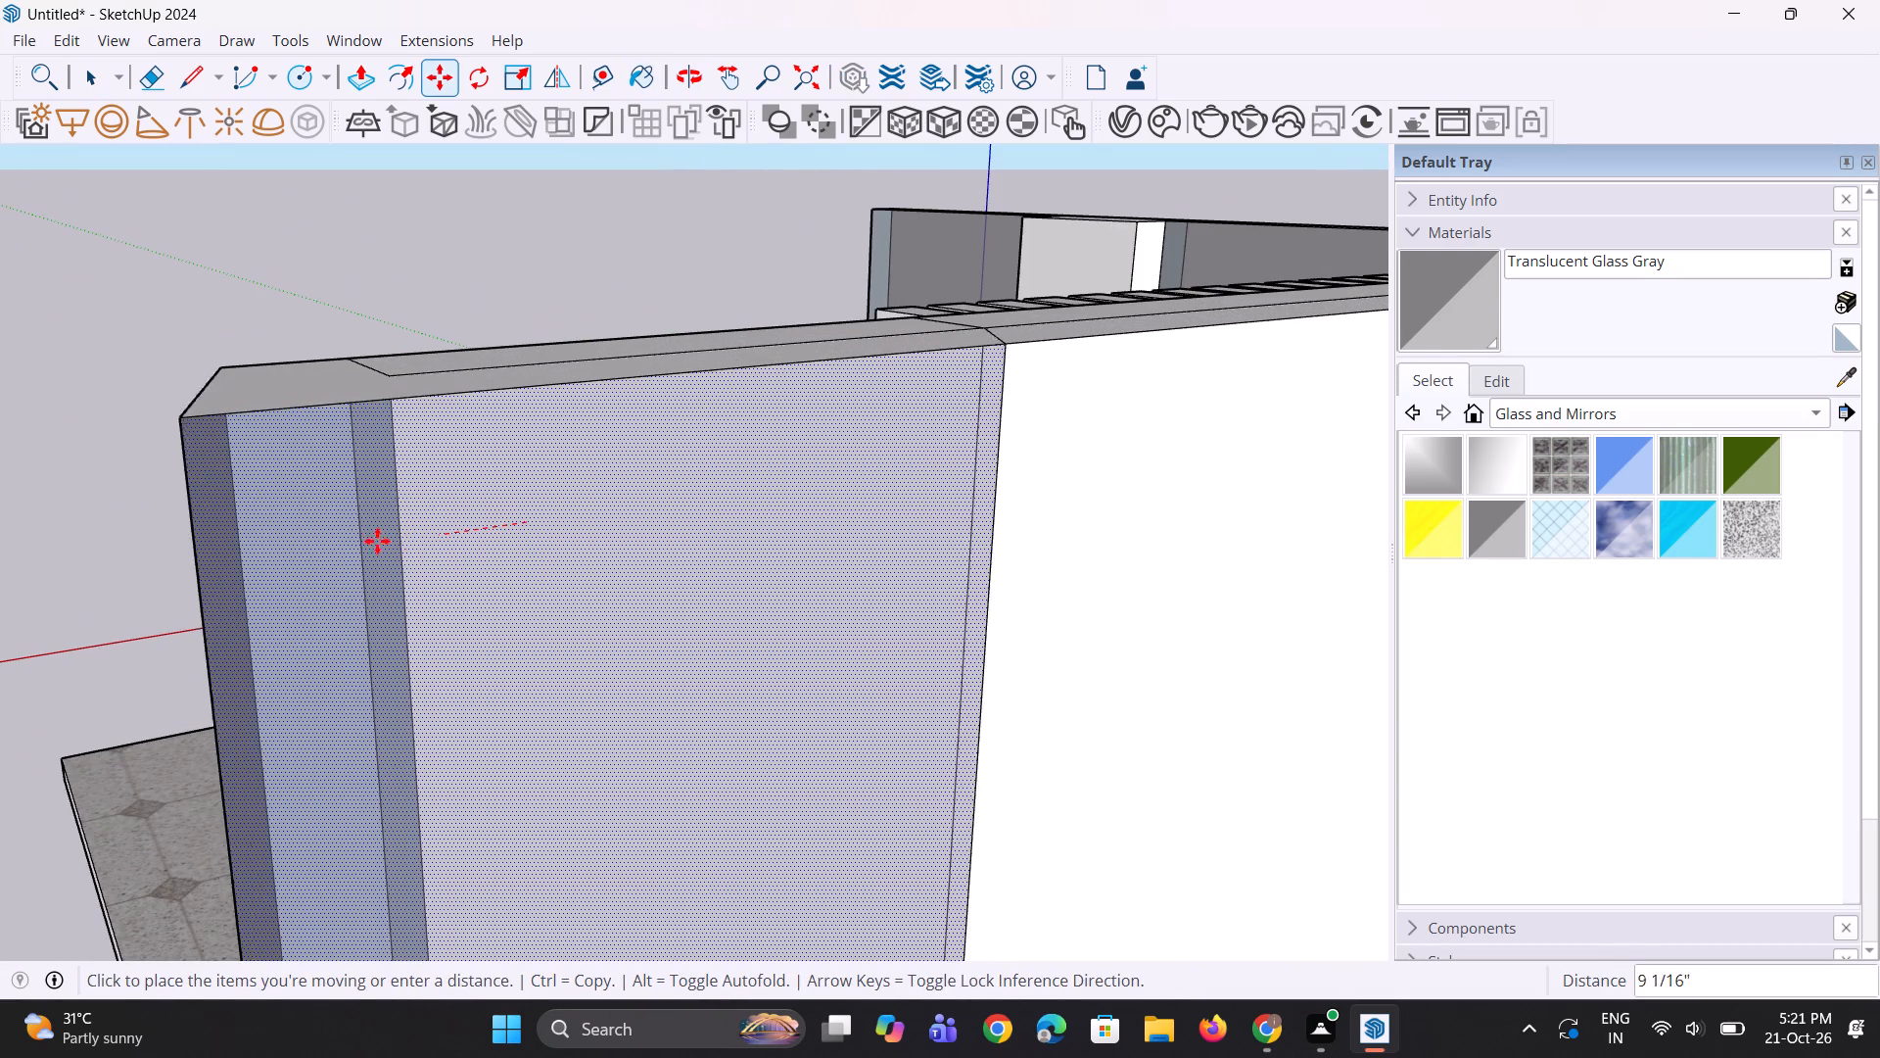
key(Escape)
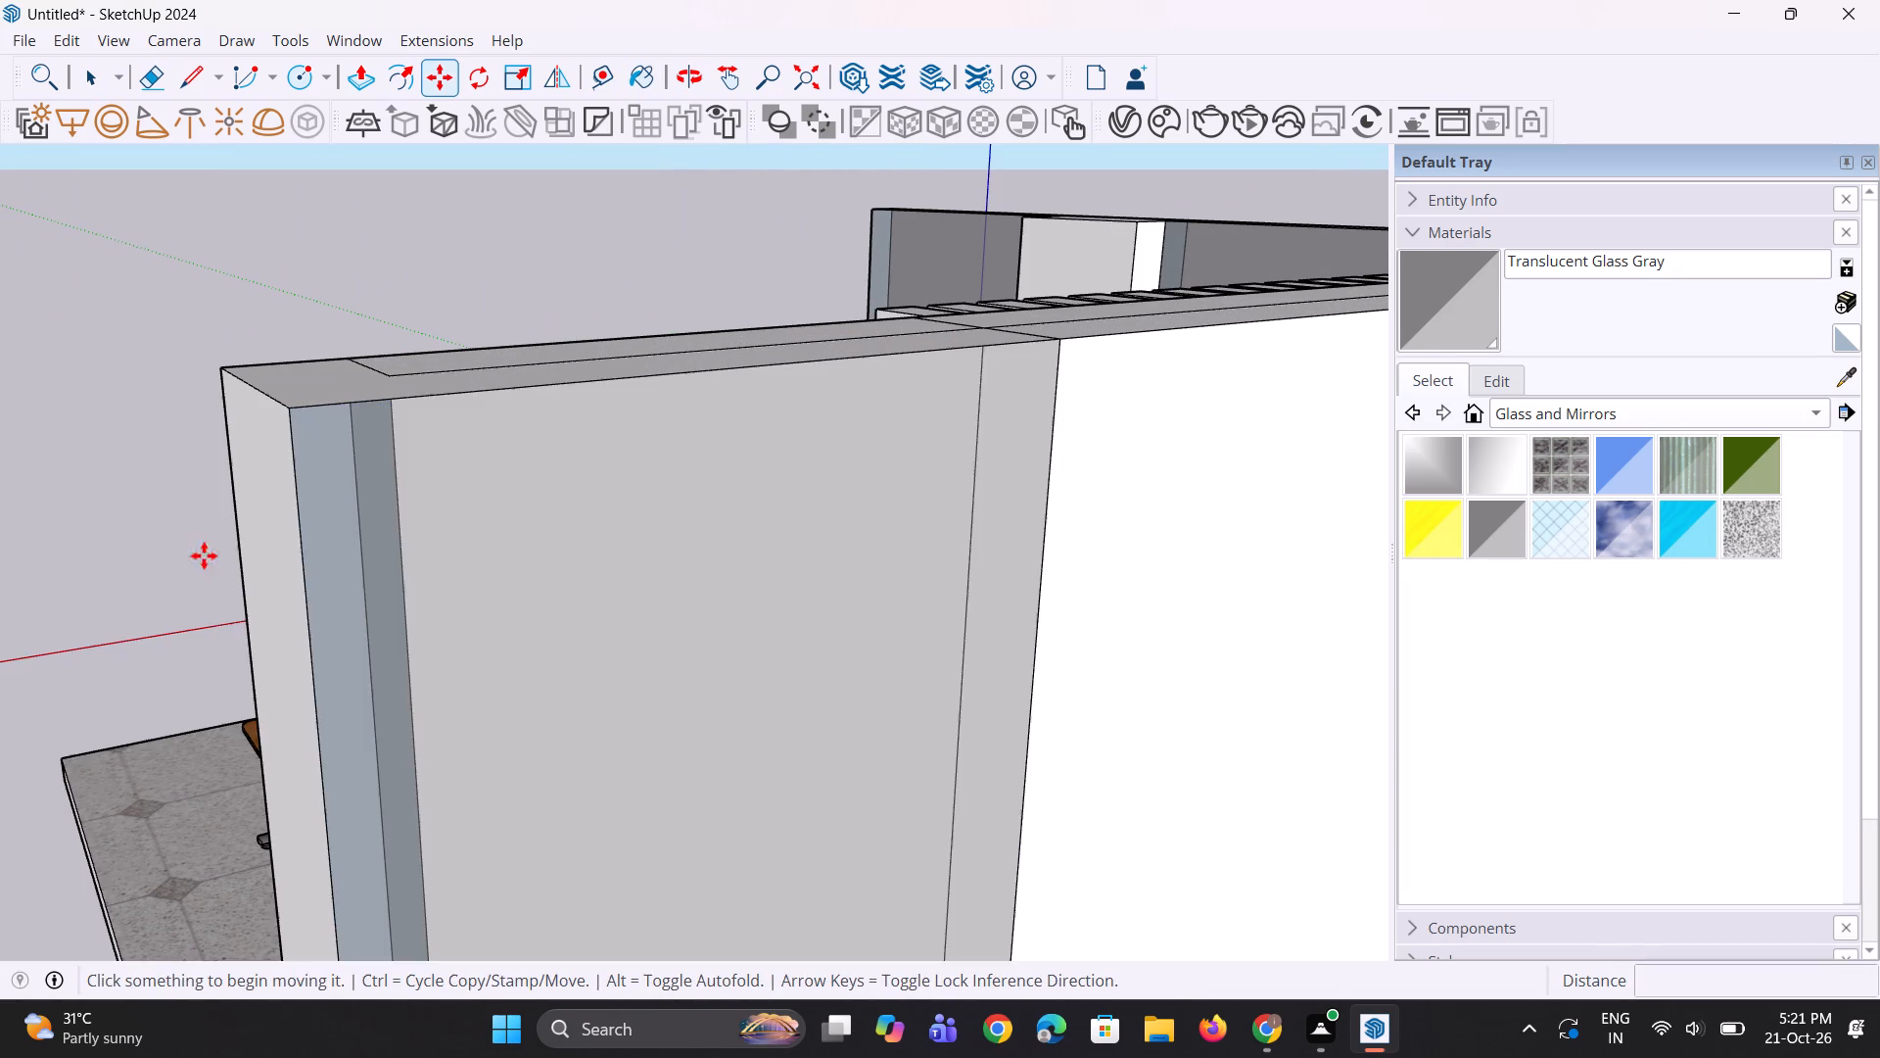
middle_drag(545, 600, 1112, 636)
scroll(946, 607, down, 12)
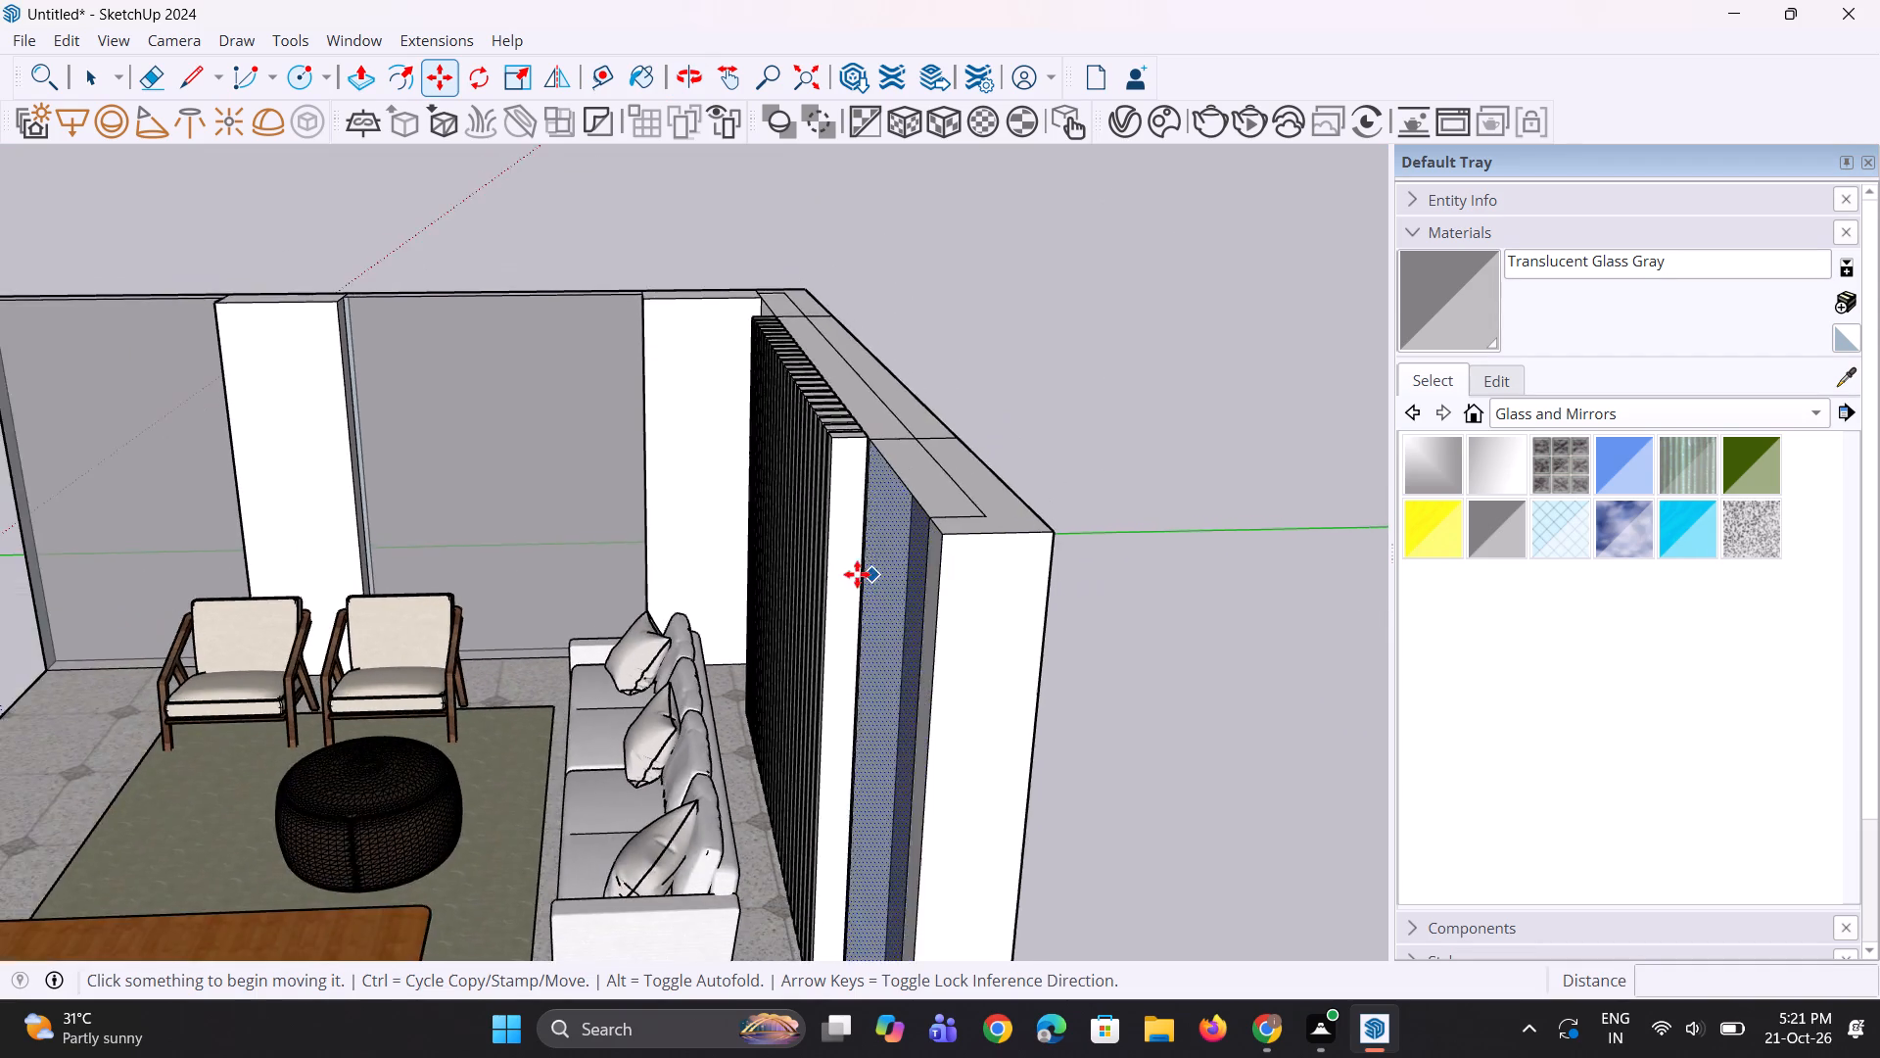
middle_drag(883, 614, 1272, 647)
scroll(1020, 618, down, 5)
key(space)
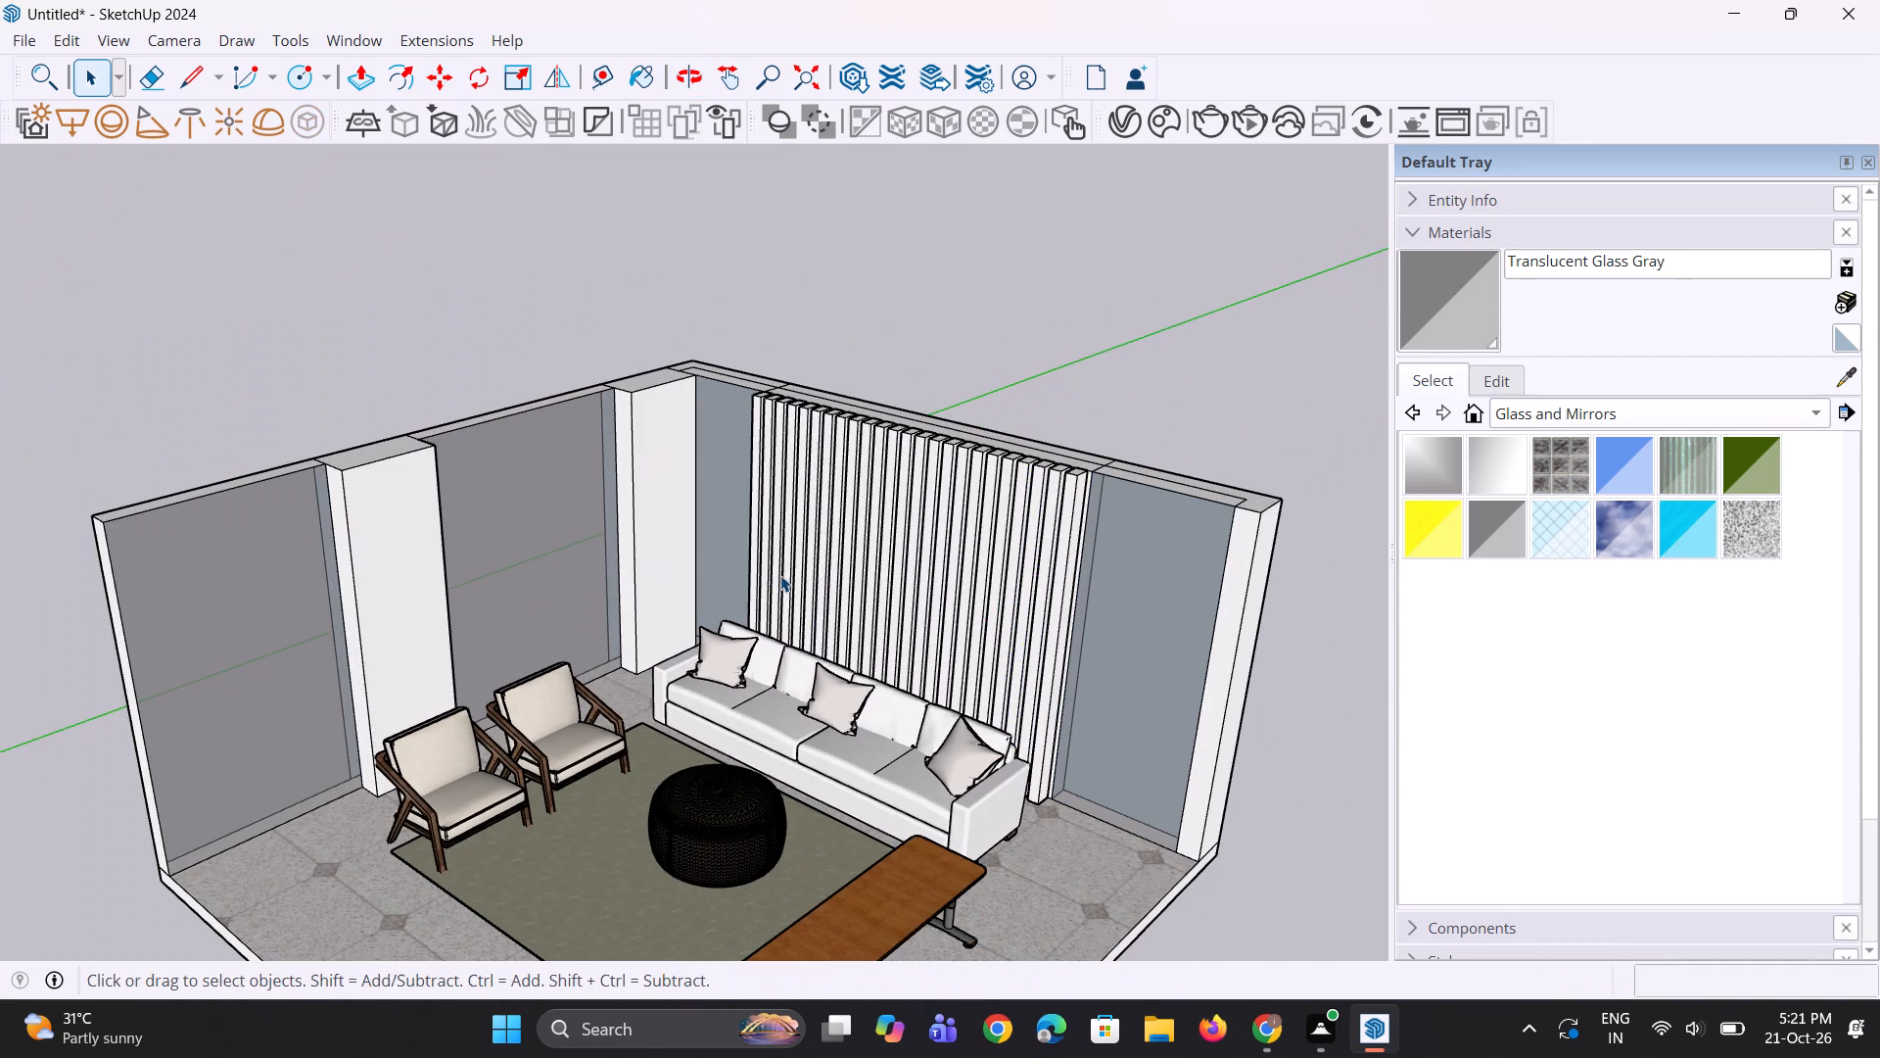
Draw a 4' 8 11/16" line across the top of the middle column, joining the inner wall corners on either side.
key(space)
middle_drag(780, 575, 919, 544)
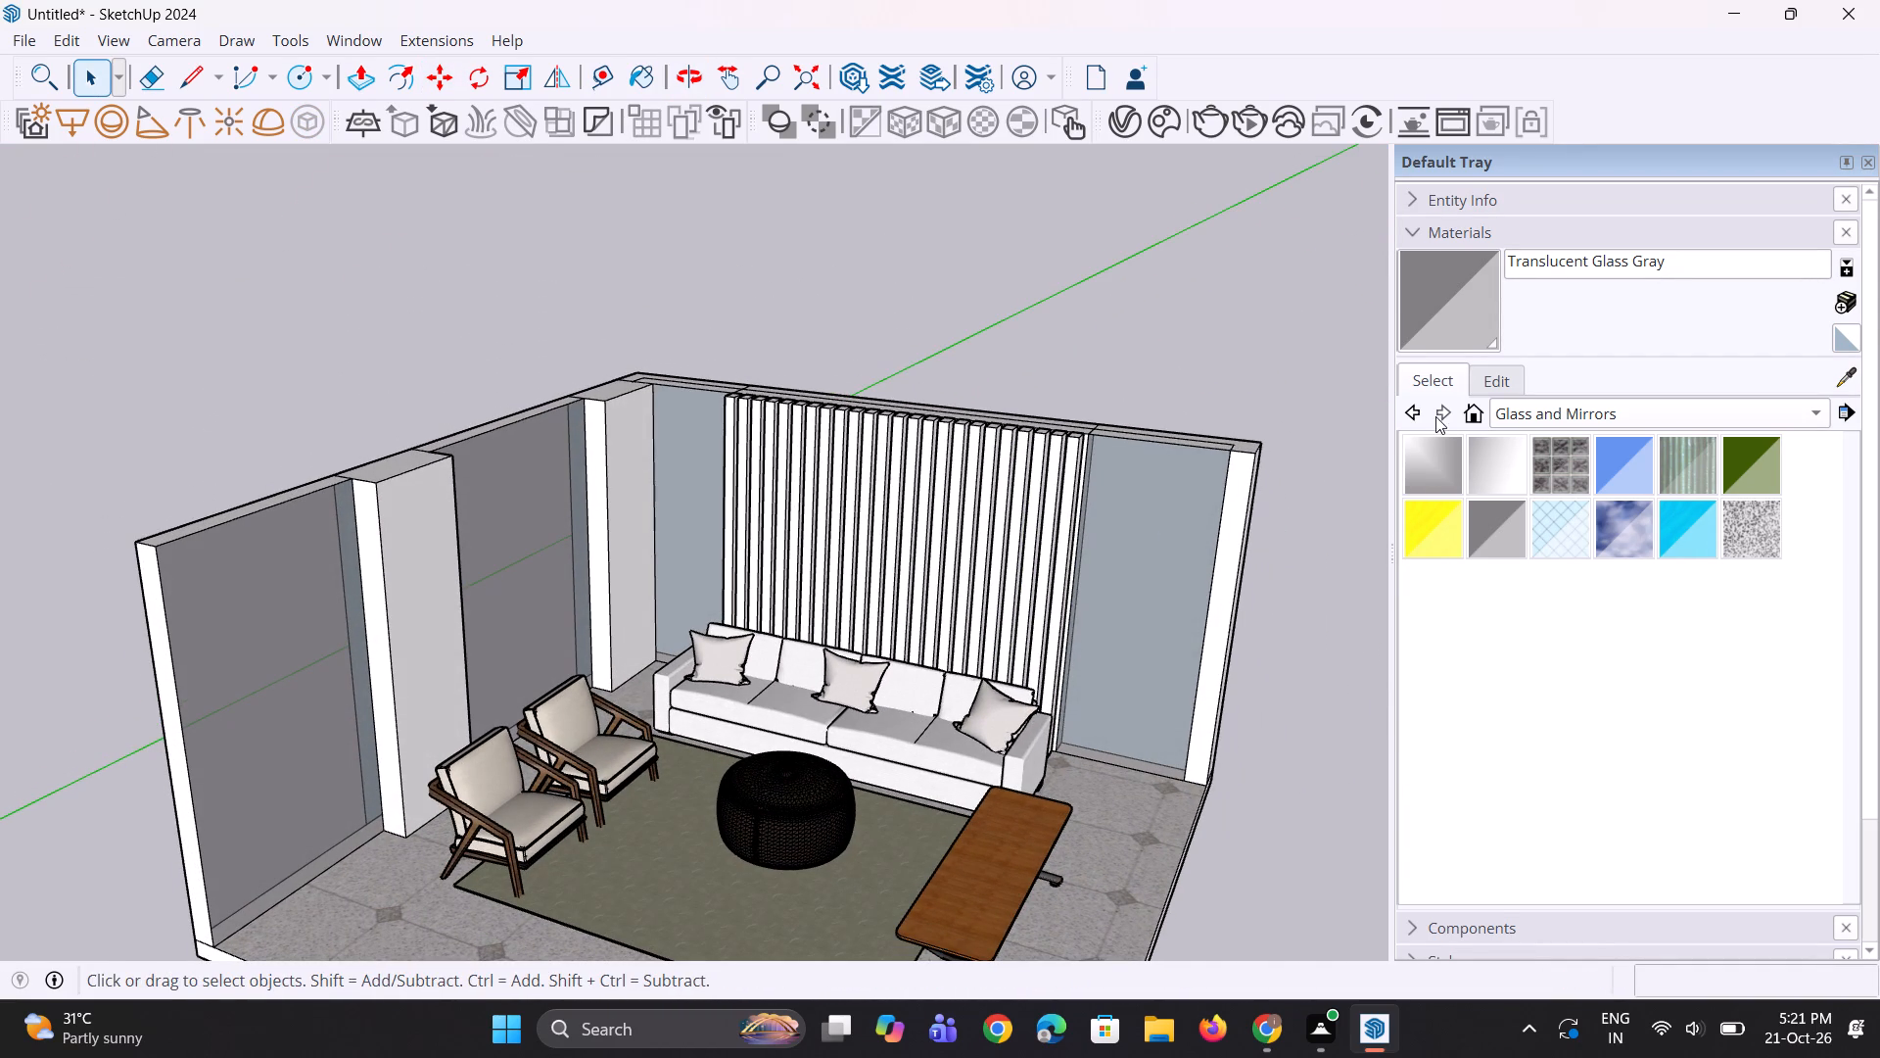
middle_drag(434, 663, 137, 657)
scroll(231, 641, up, 4)
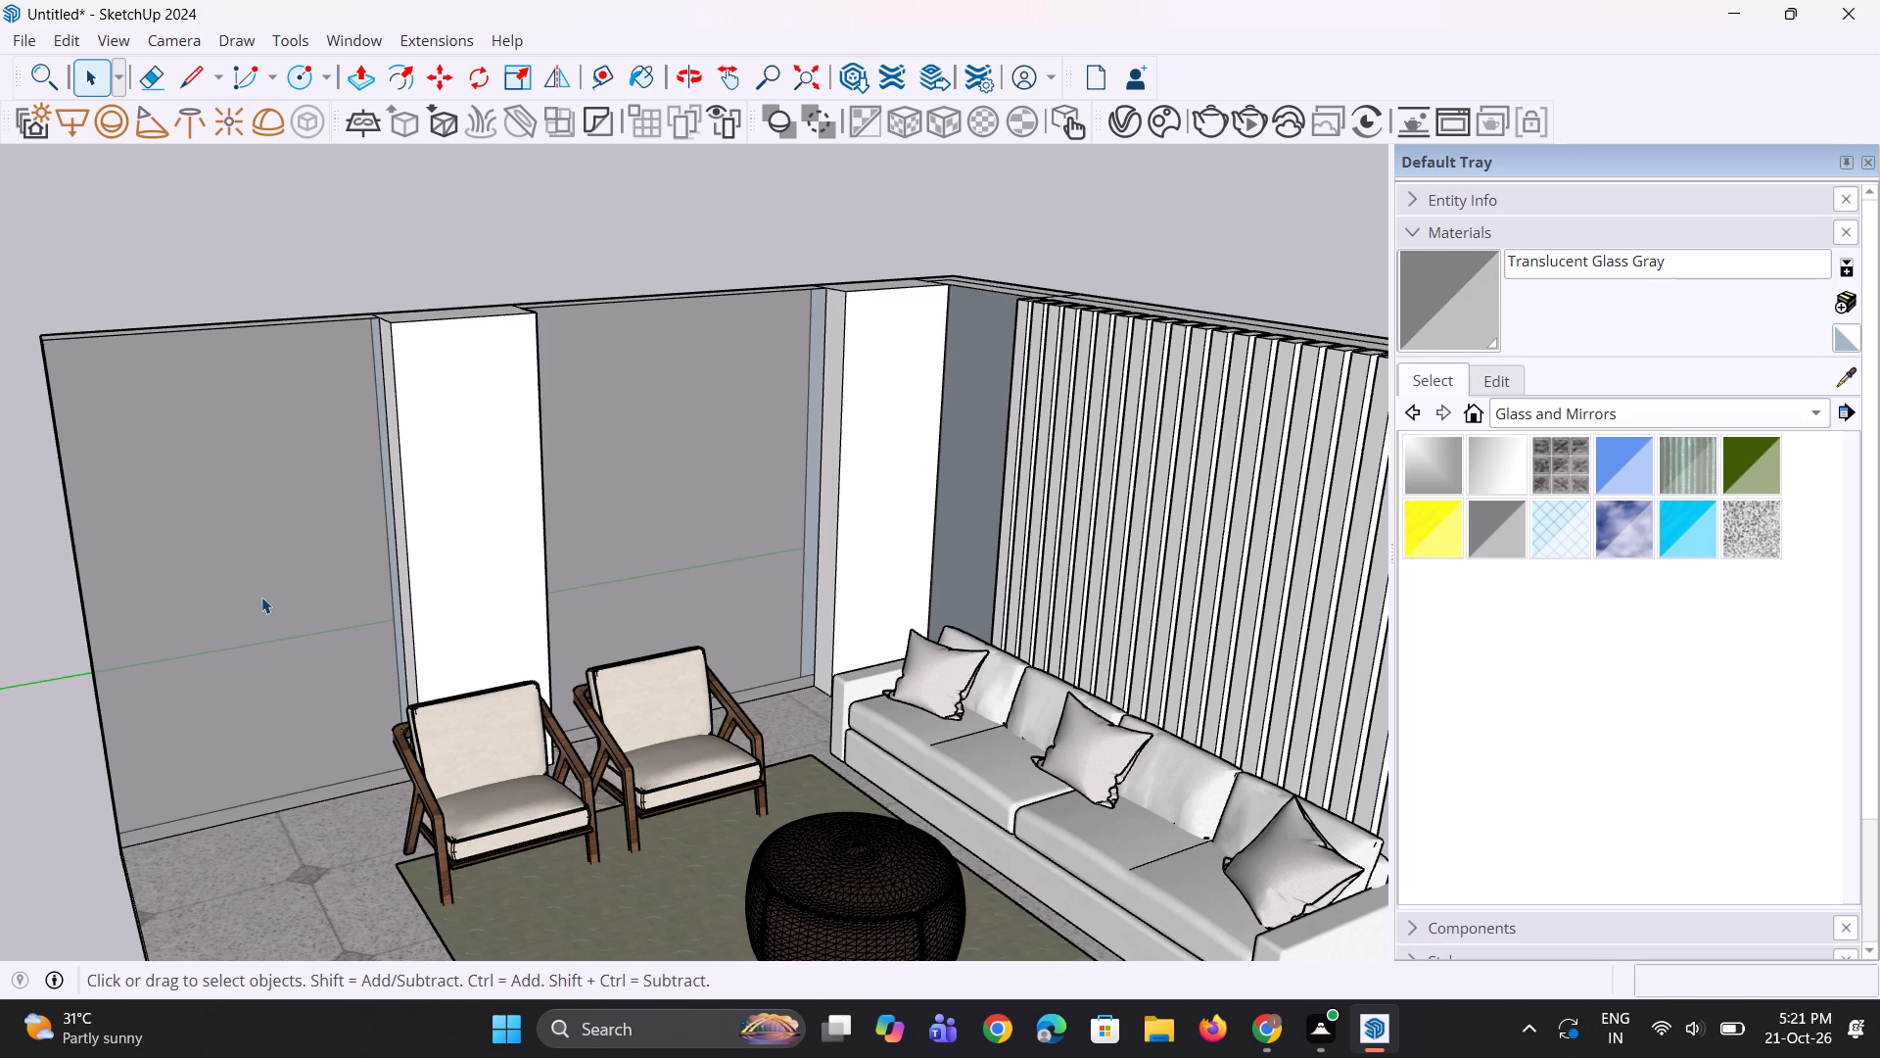
scroll(531, 376, down, 4)
middle_drag(455, 402, 396, 506)
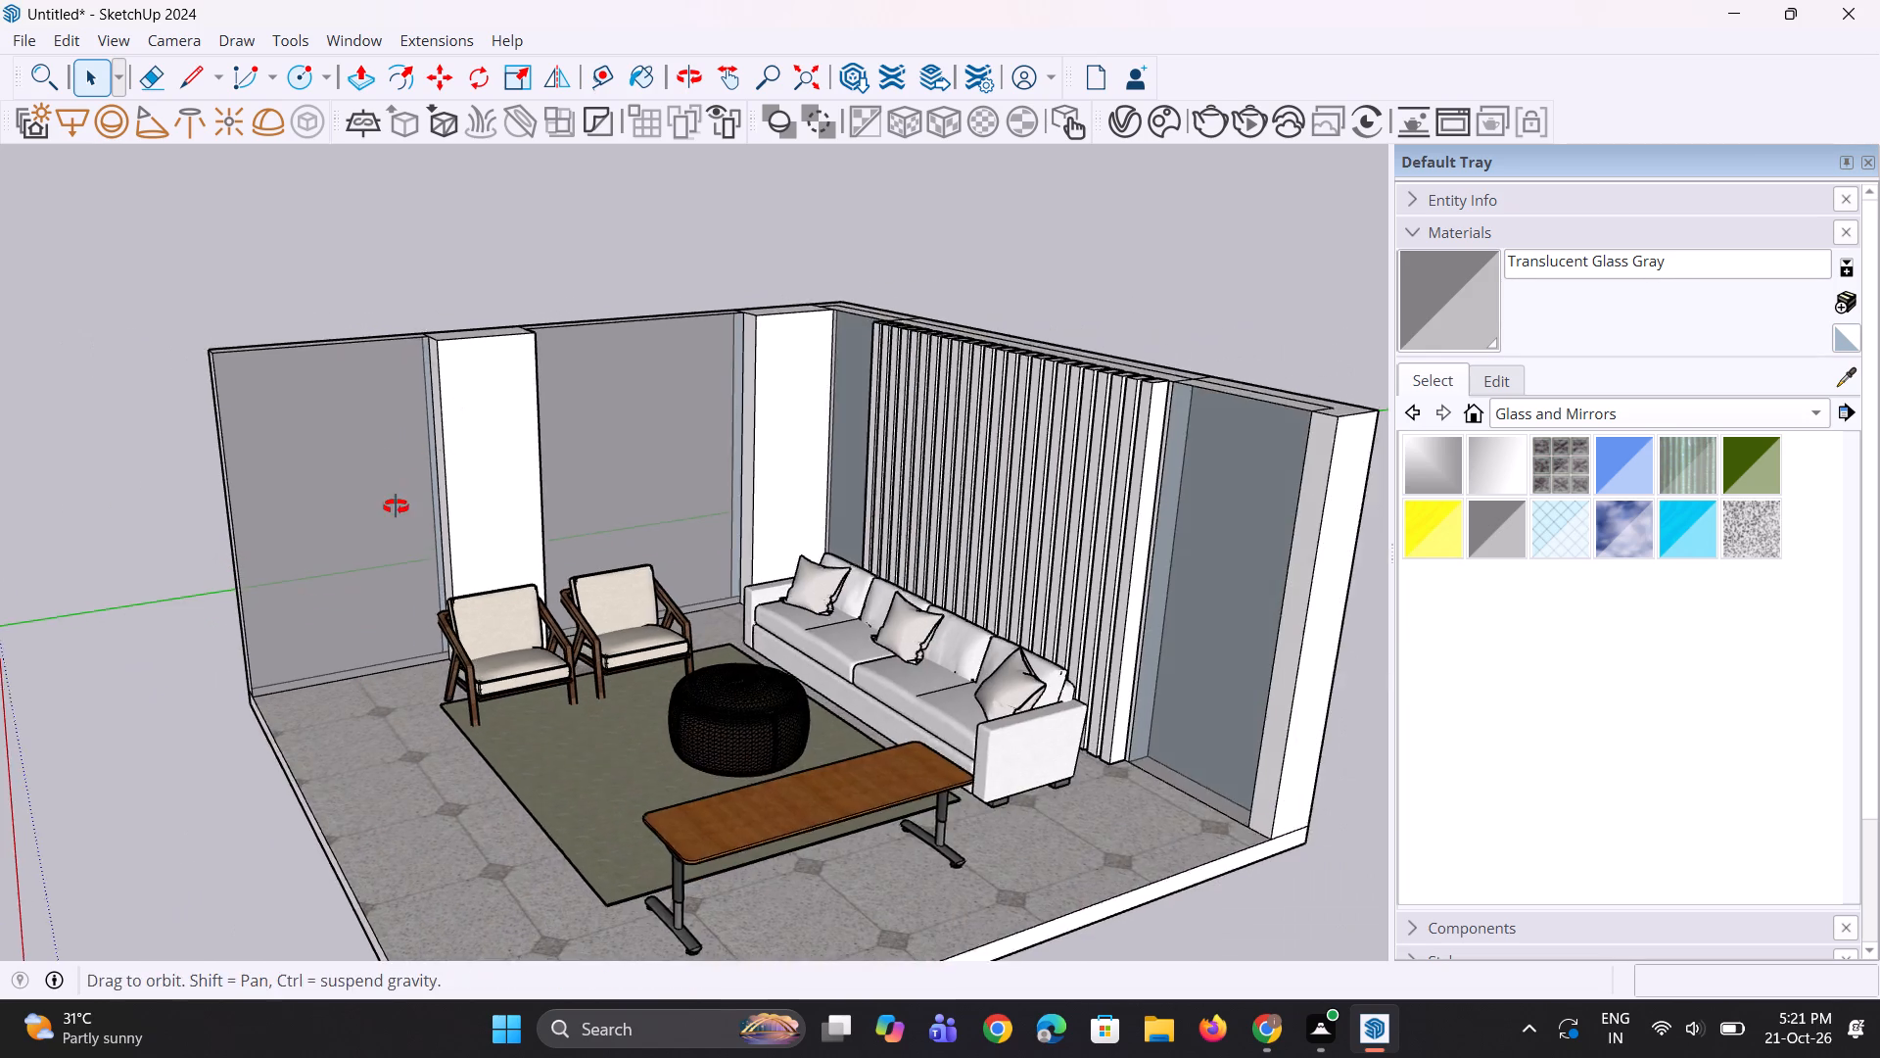
middle_drag(396, 506, 391, 509)
scroll(468, 308, up, 10)
middle_drag(458, 331, 487, 427)
key(l)
scroll(481, 361, up, 3)
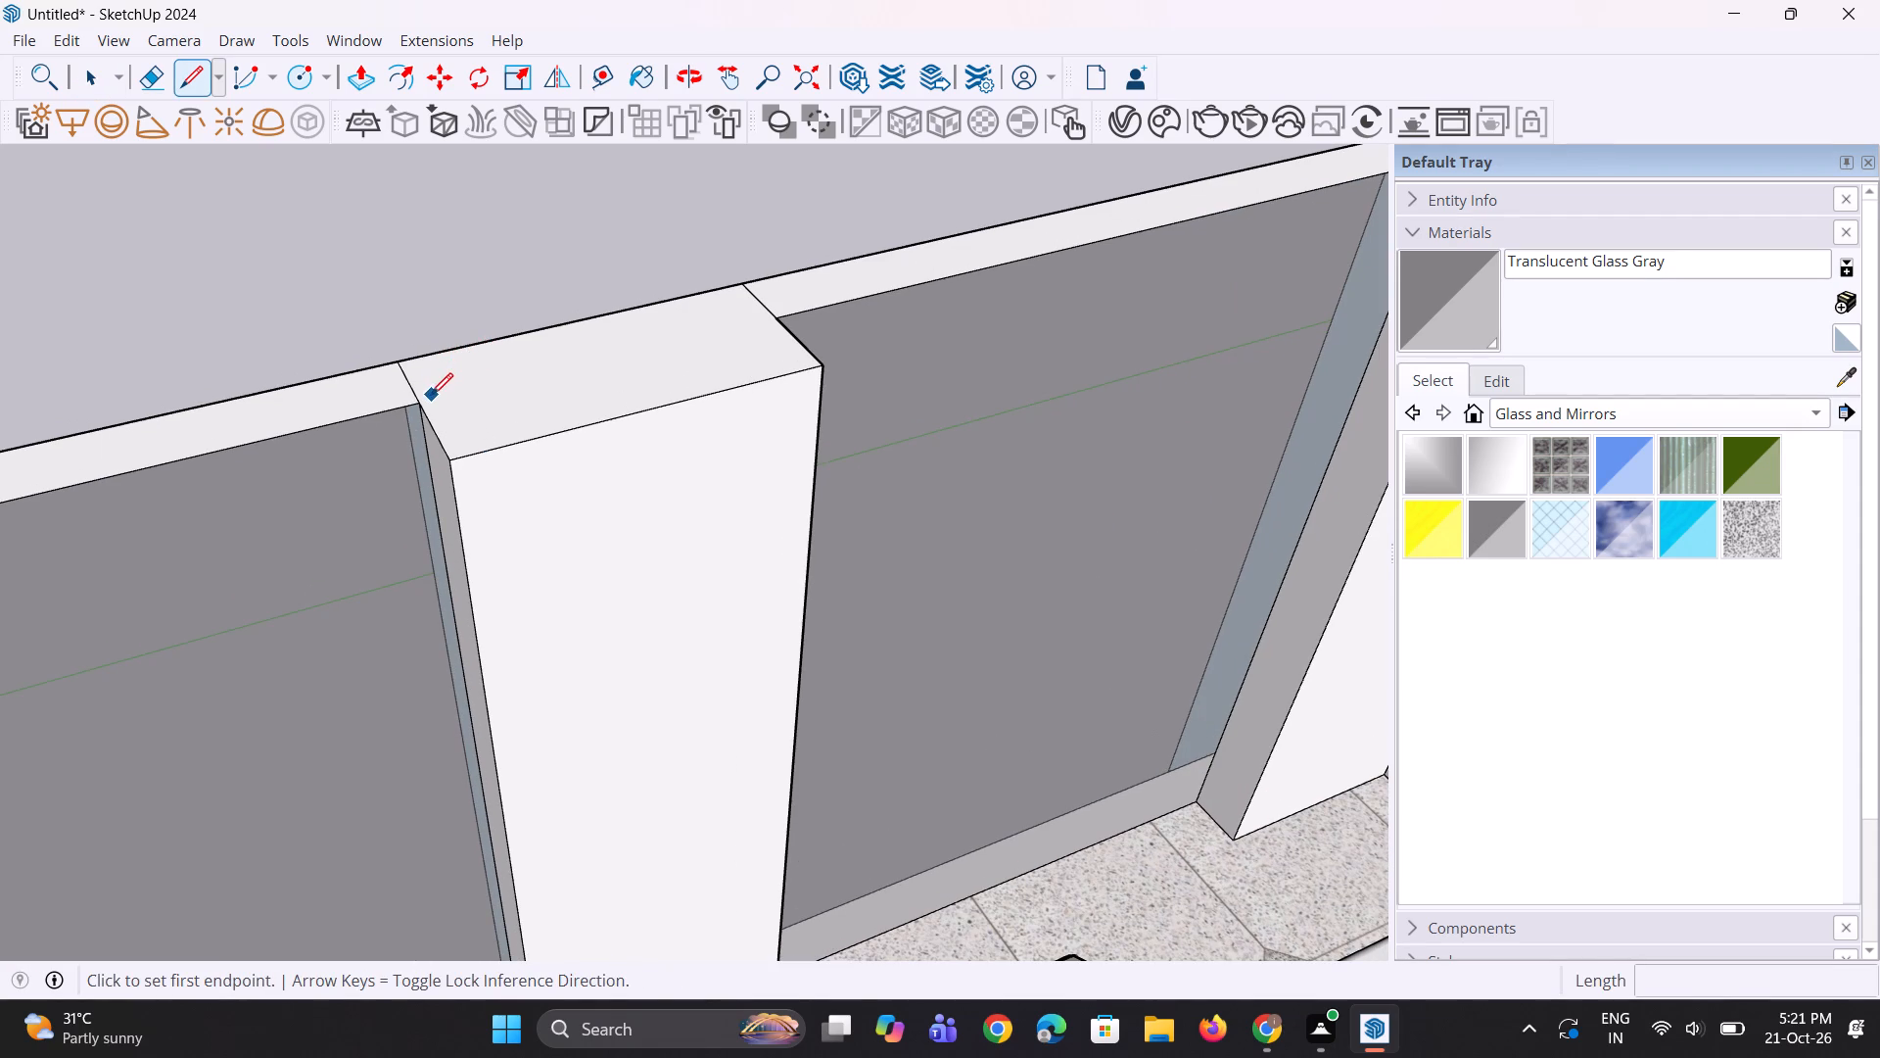
click(423, 399)
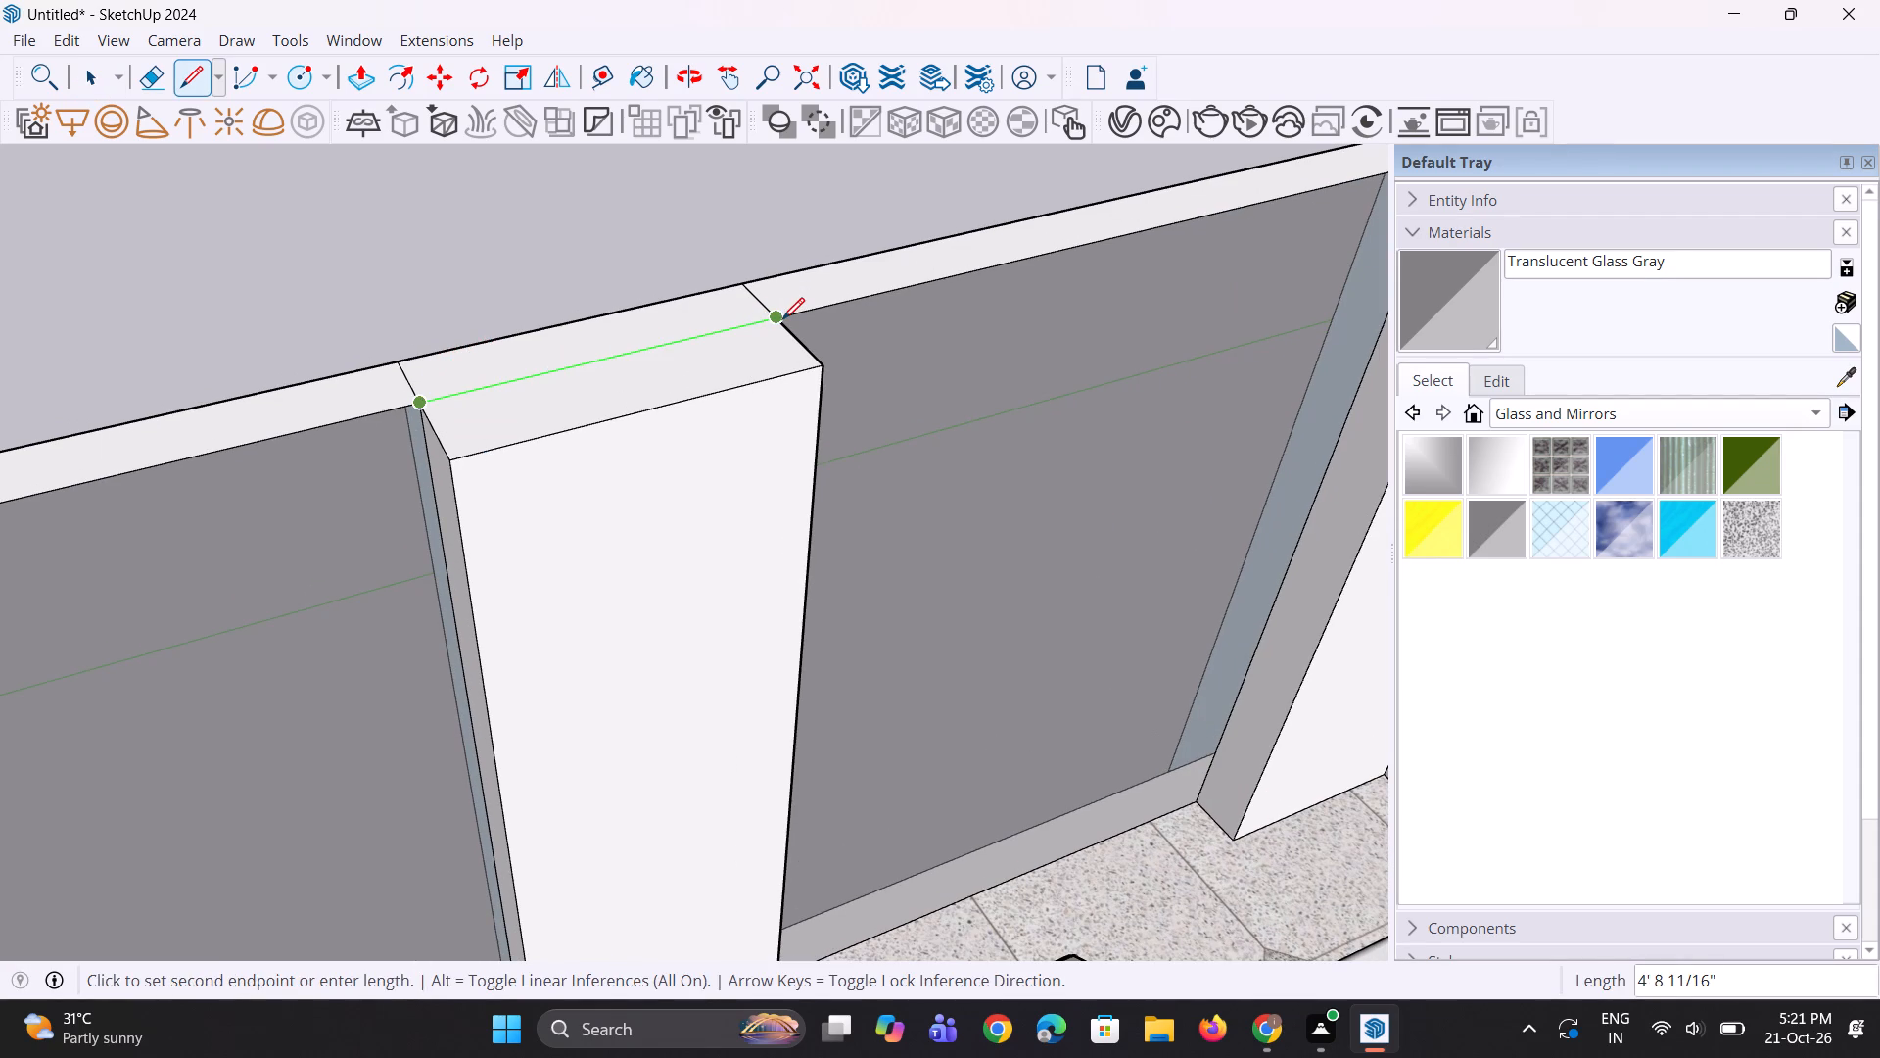
click(782, 319)
middle_drag(697, 396, 870, 370)
key(space)
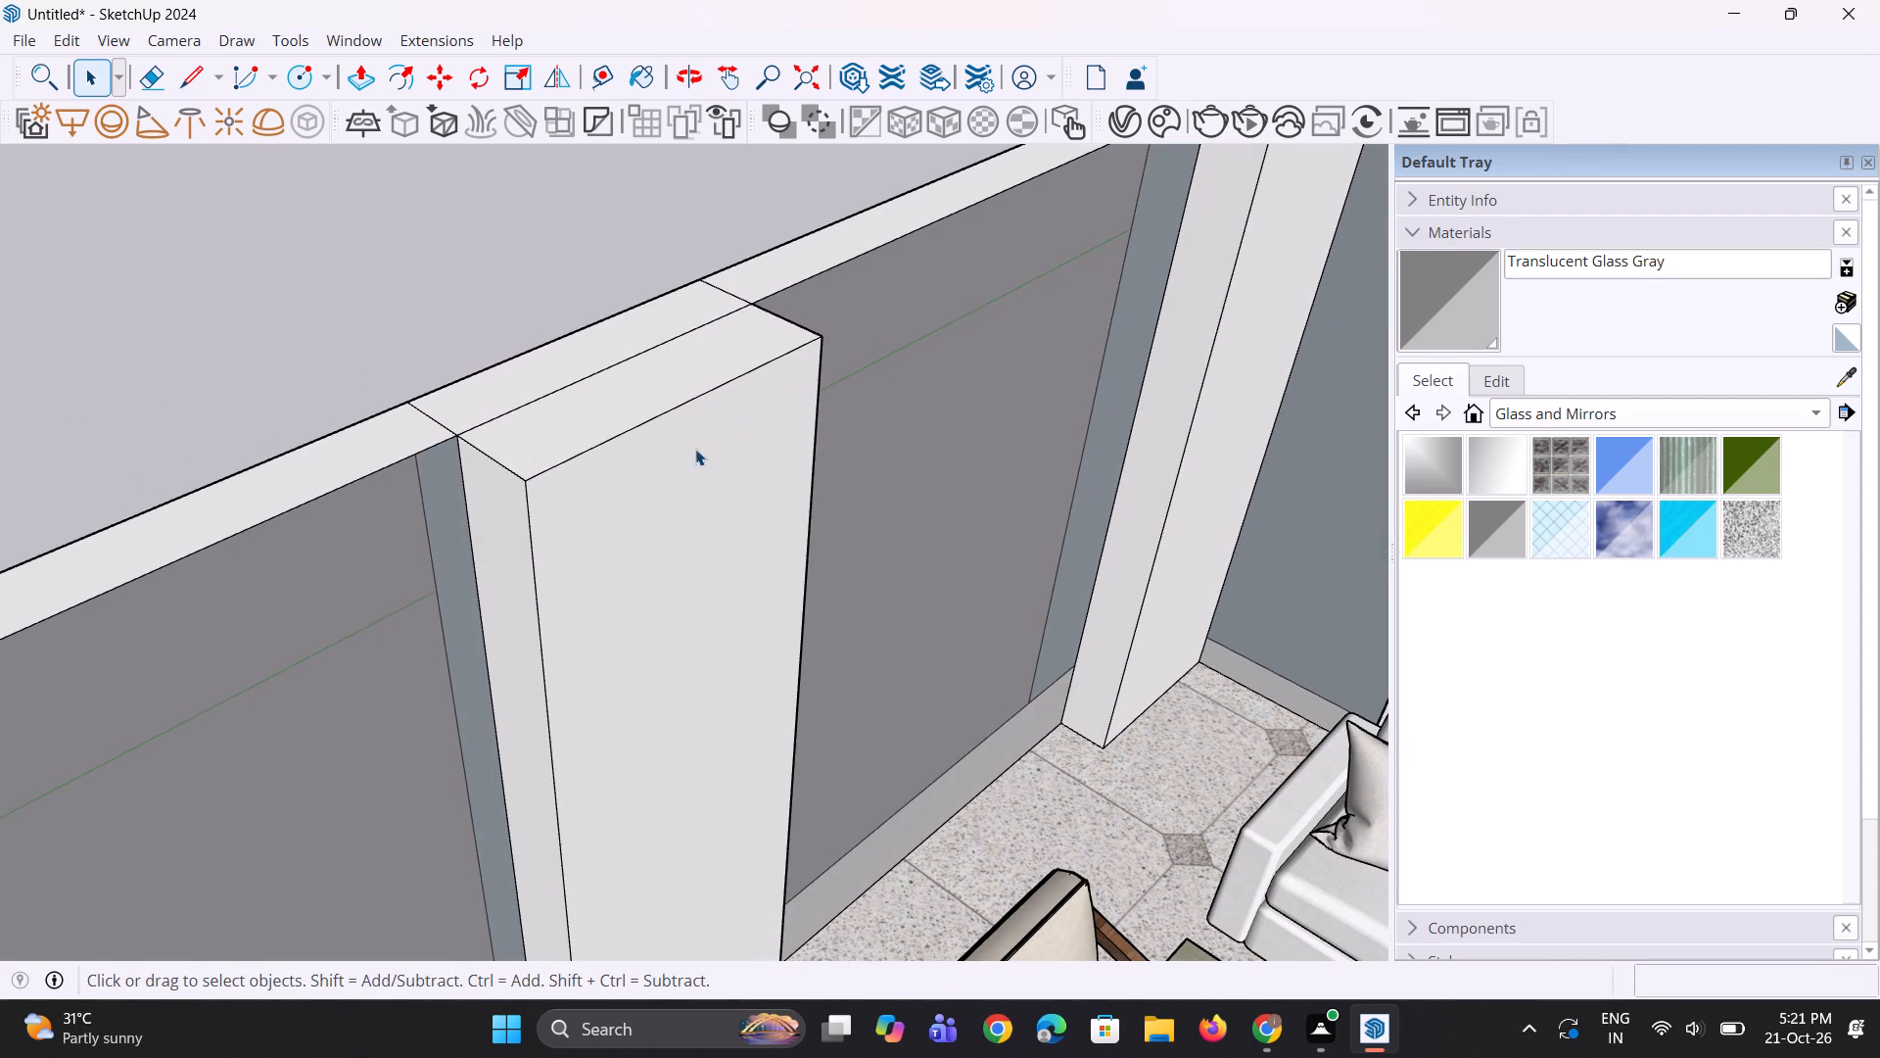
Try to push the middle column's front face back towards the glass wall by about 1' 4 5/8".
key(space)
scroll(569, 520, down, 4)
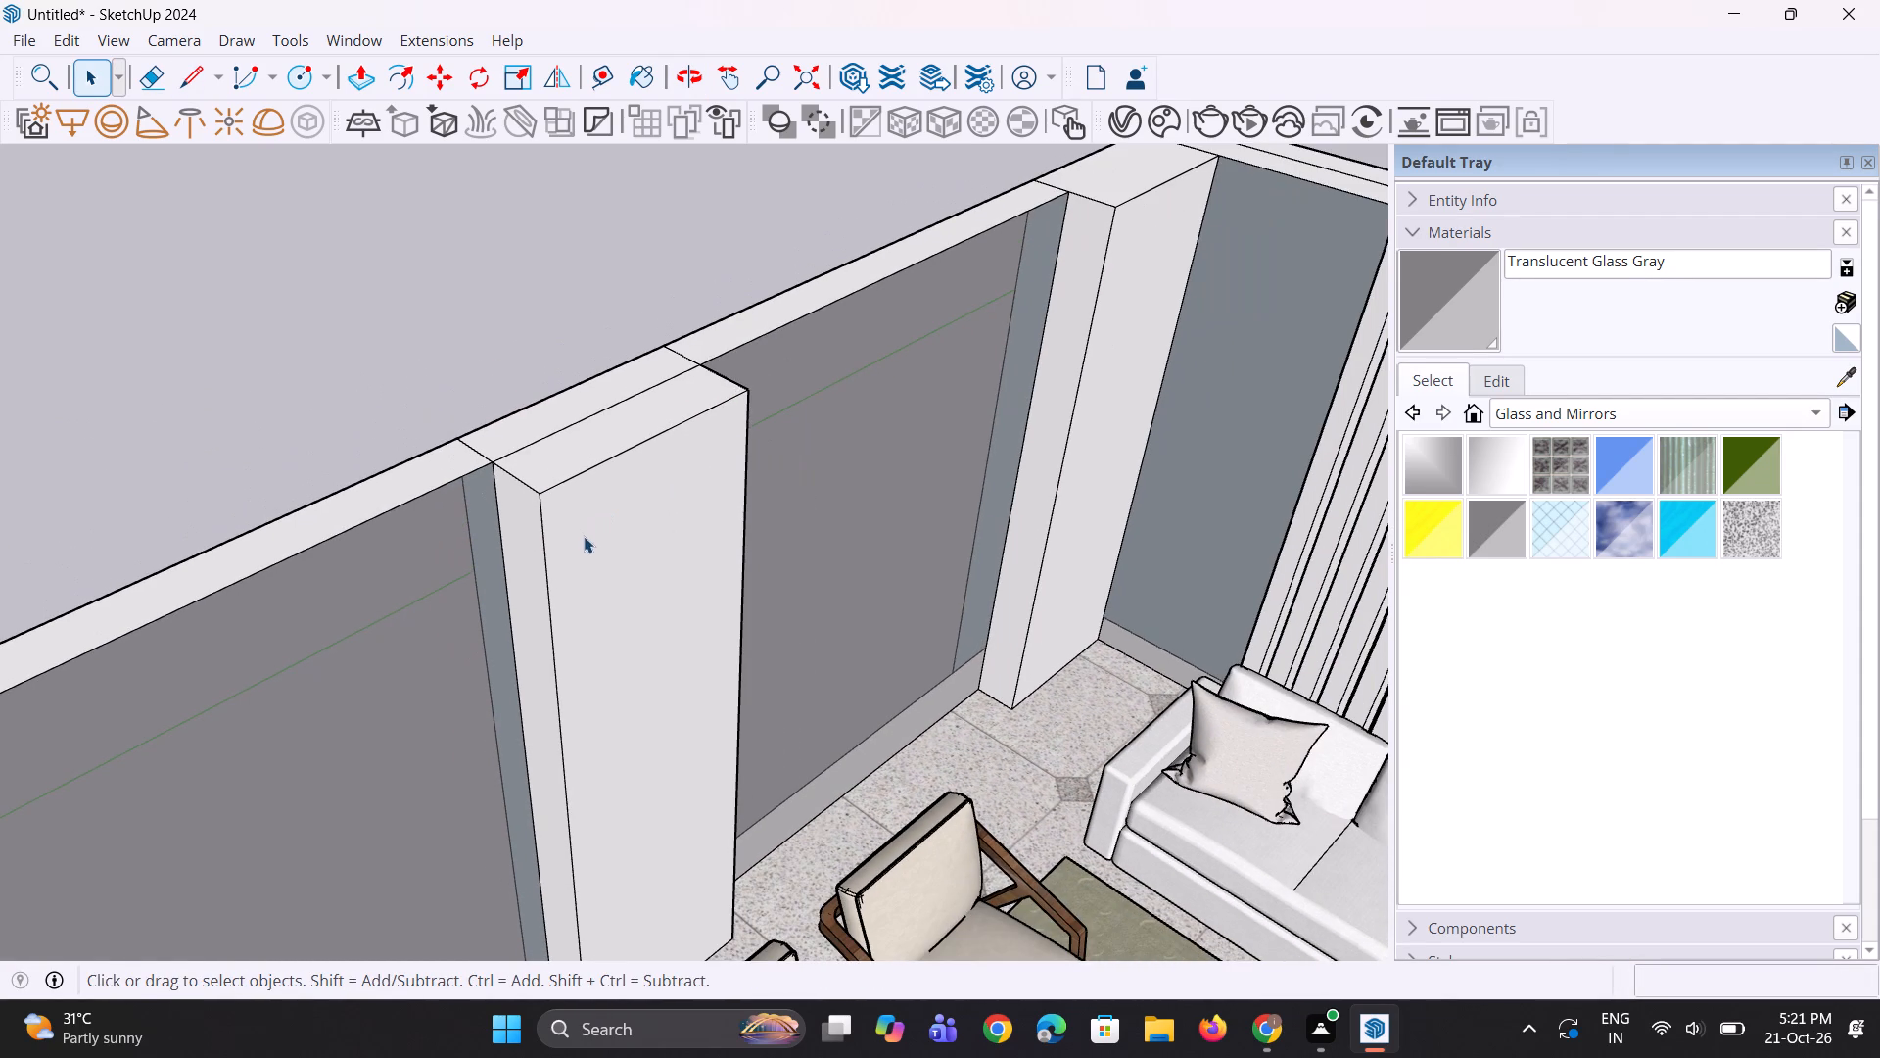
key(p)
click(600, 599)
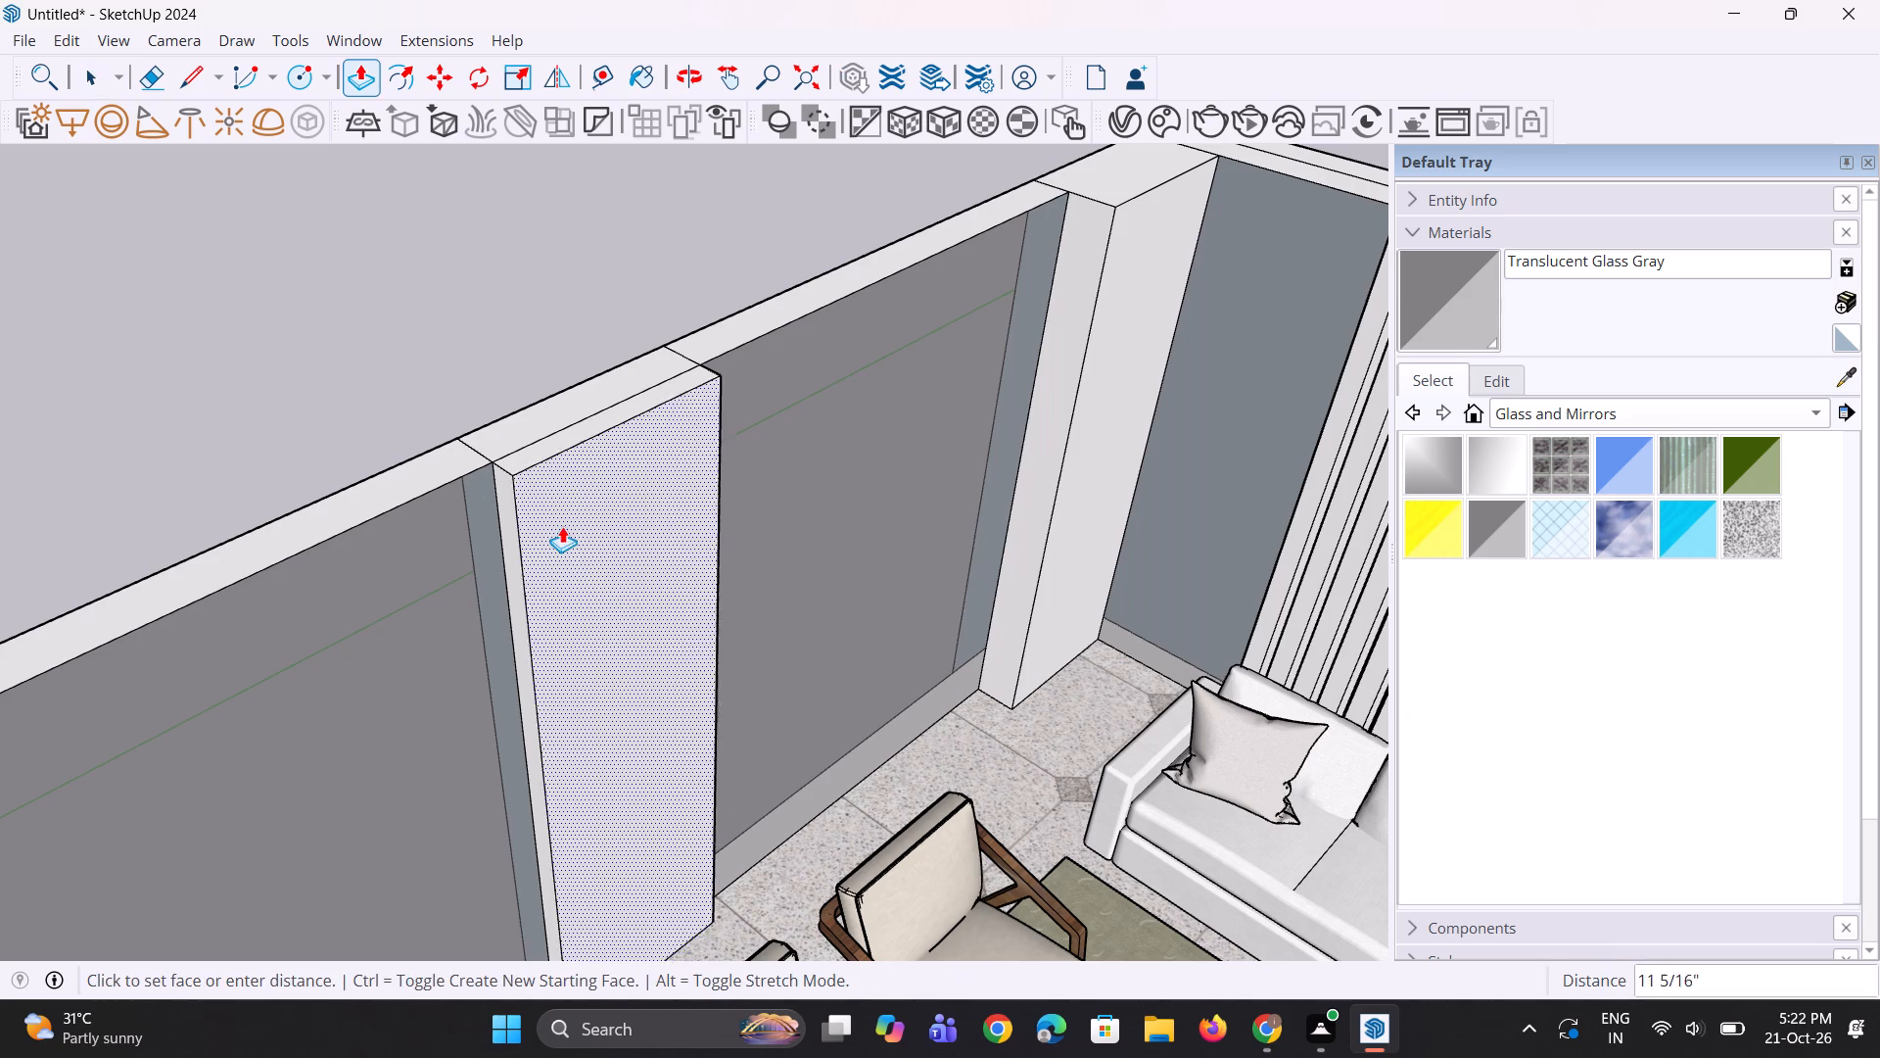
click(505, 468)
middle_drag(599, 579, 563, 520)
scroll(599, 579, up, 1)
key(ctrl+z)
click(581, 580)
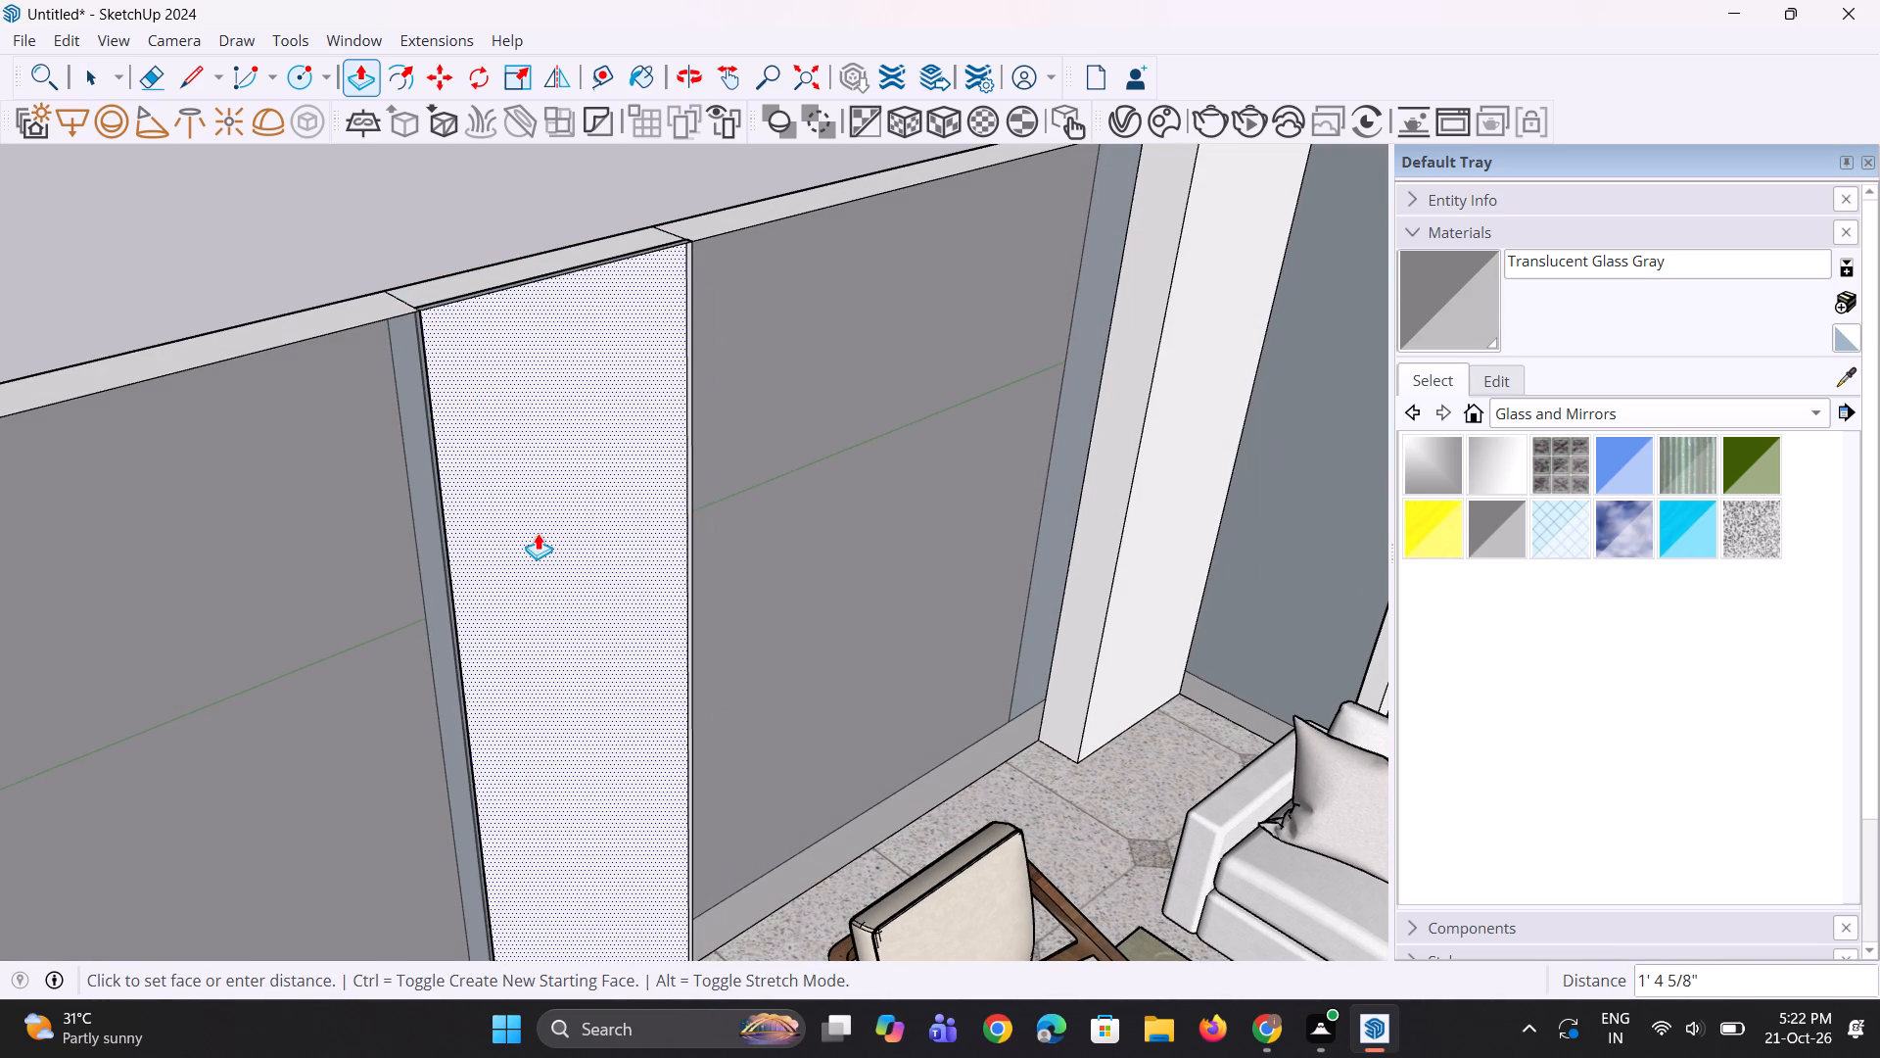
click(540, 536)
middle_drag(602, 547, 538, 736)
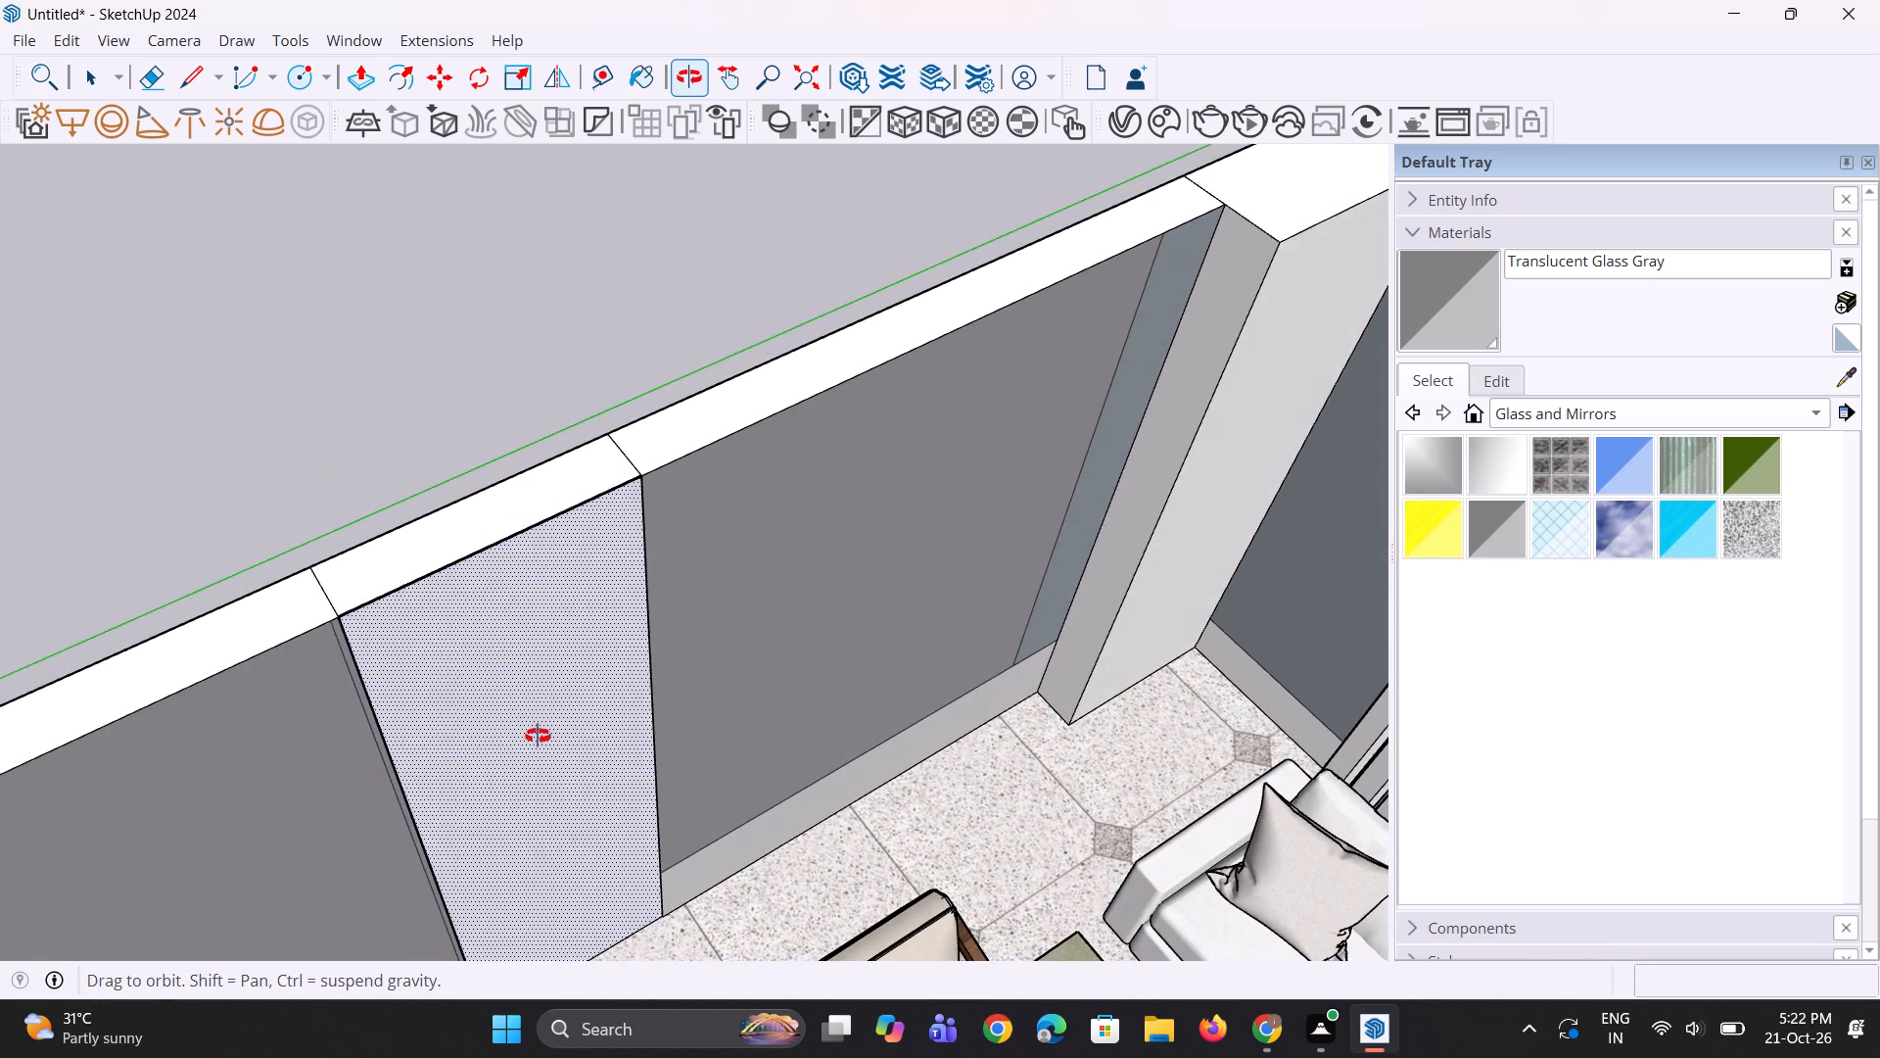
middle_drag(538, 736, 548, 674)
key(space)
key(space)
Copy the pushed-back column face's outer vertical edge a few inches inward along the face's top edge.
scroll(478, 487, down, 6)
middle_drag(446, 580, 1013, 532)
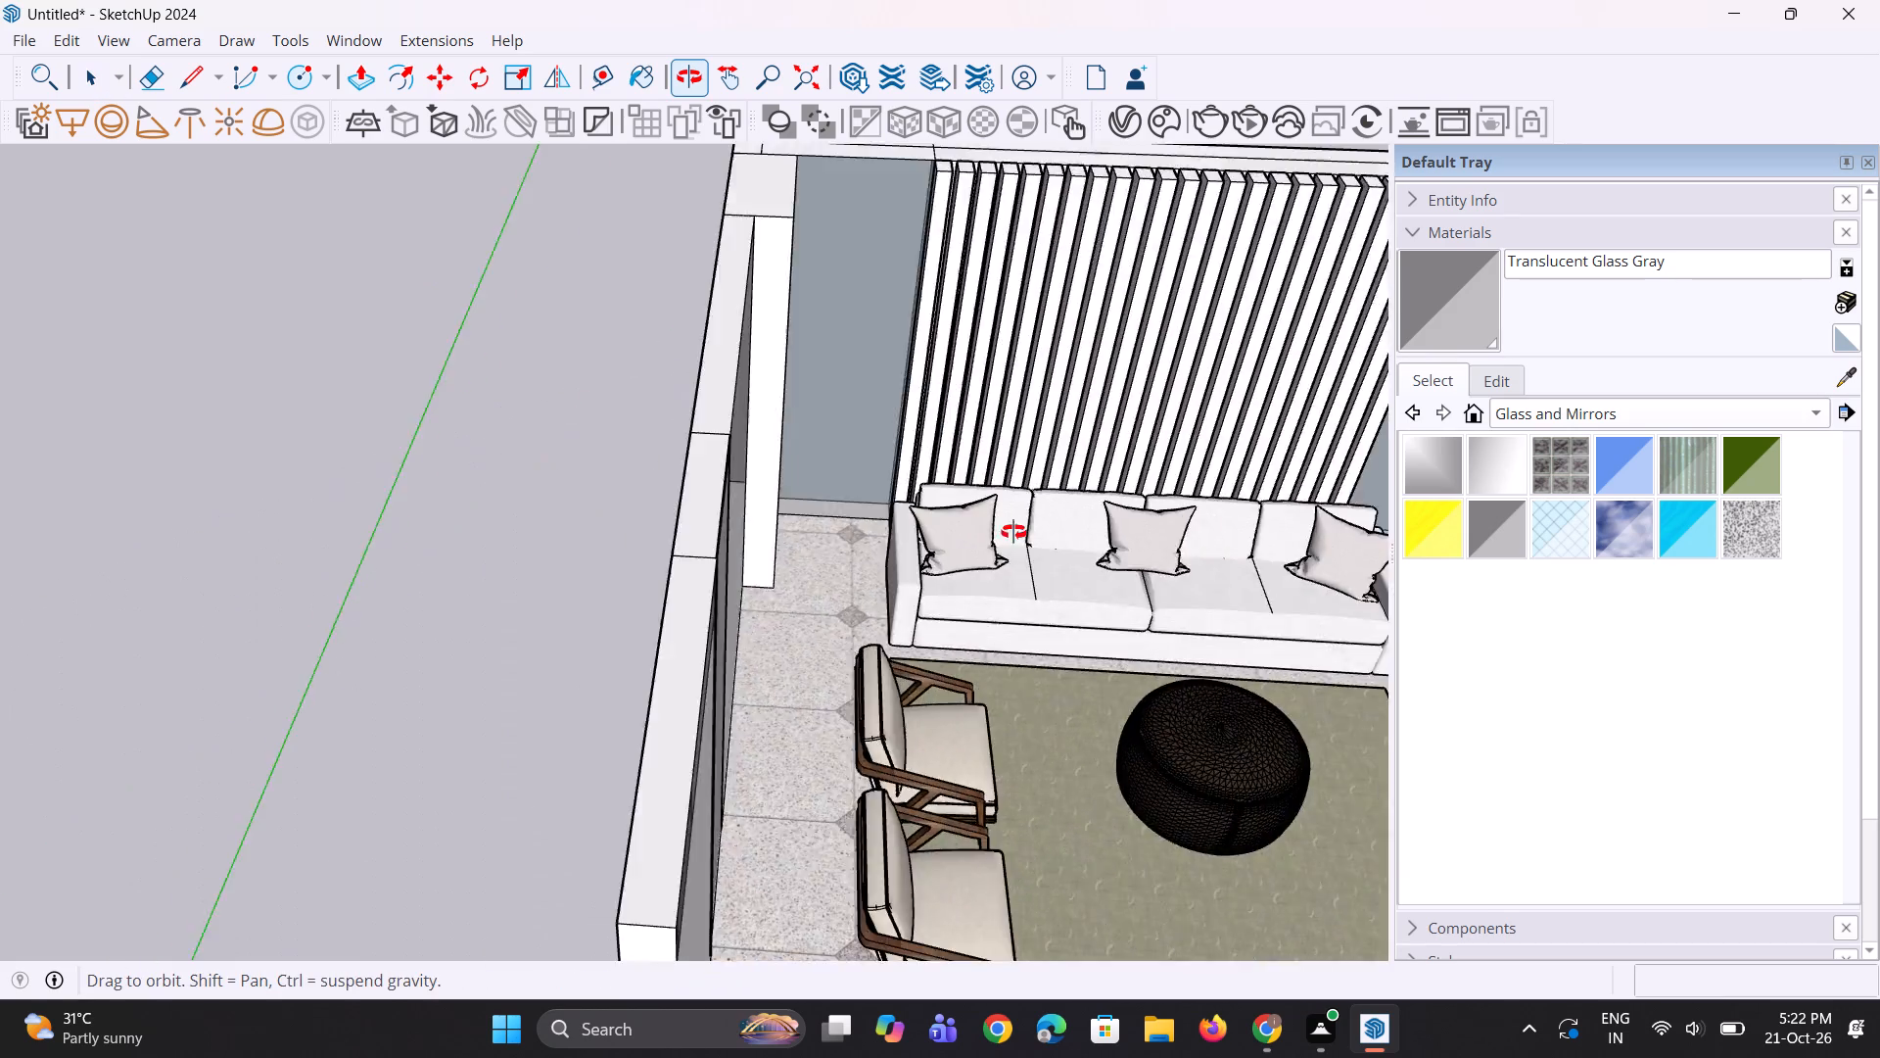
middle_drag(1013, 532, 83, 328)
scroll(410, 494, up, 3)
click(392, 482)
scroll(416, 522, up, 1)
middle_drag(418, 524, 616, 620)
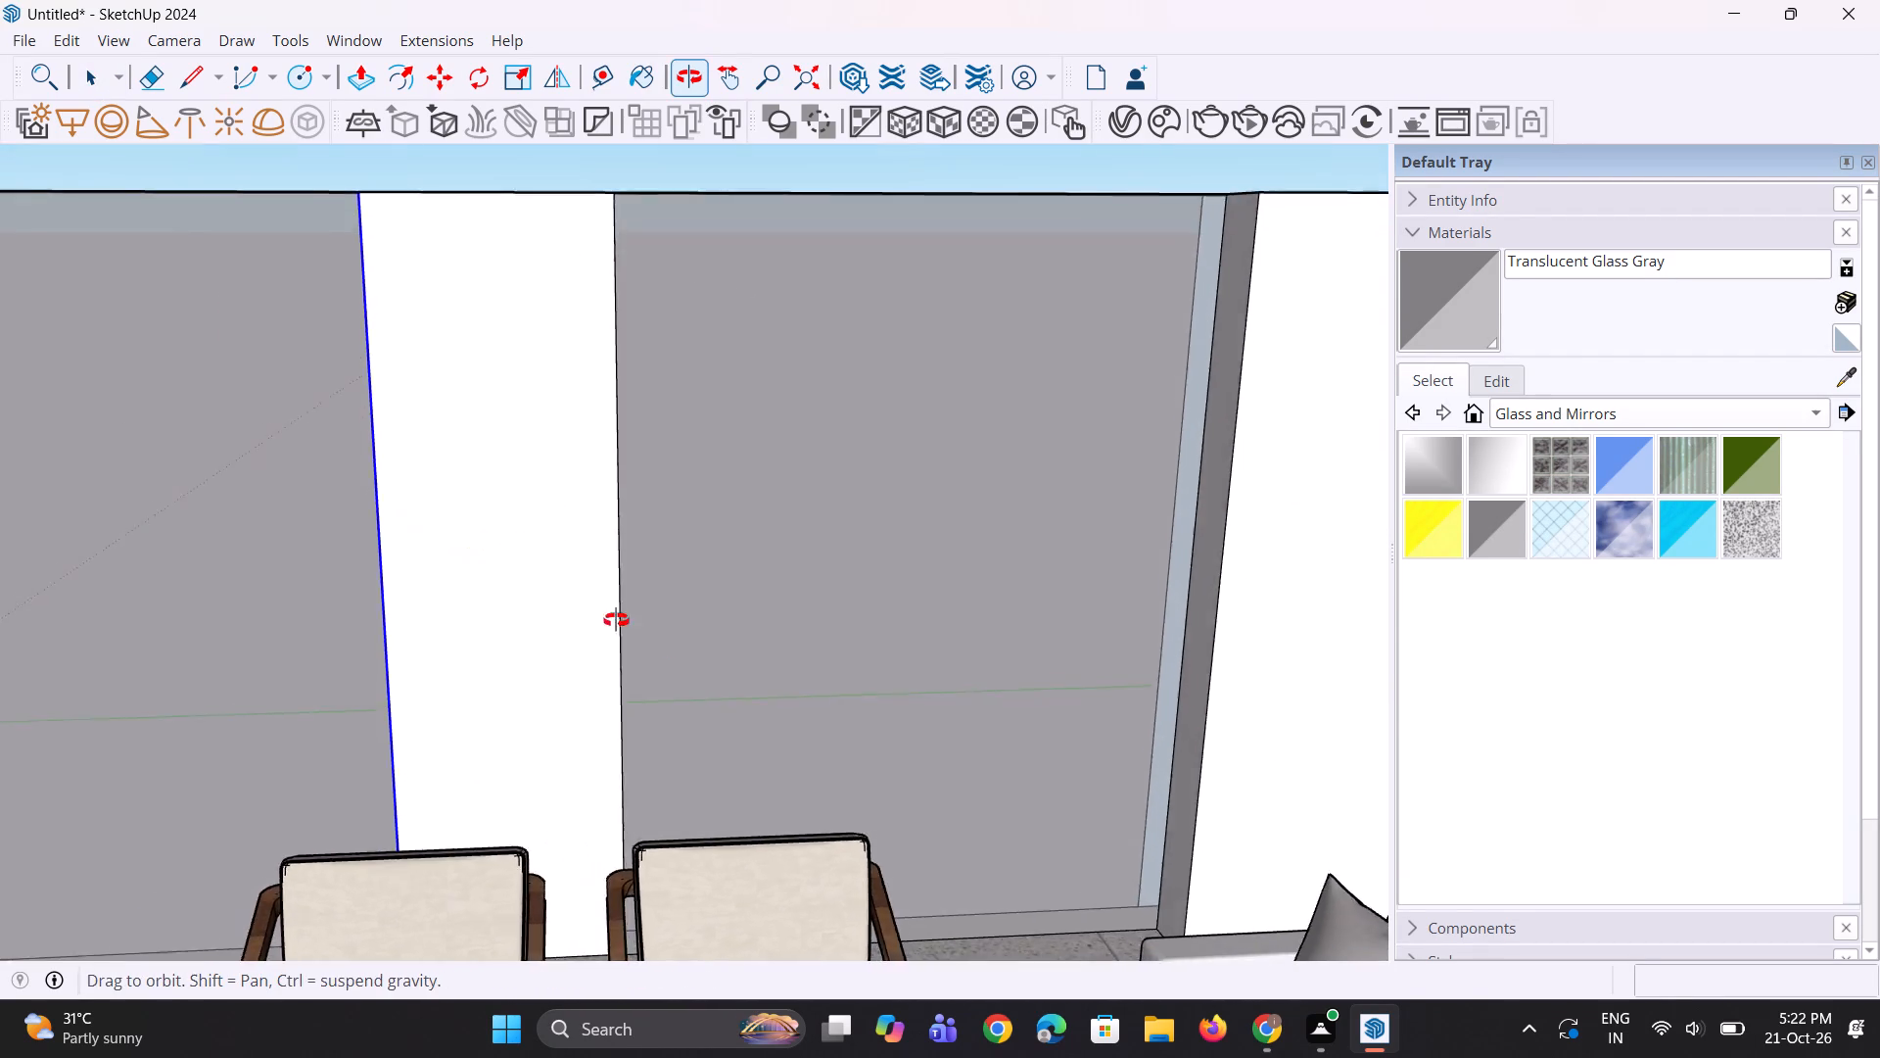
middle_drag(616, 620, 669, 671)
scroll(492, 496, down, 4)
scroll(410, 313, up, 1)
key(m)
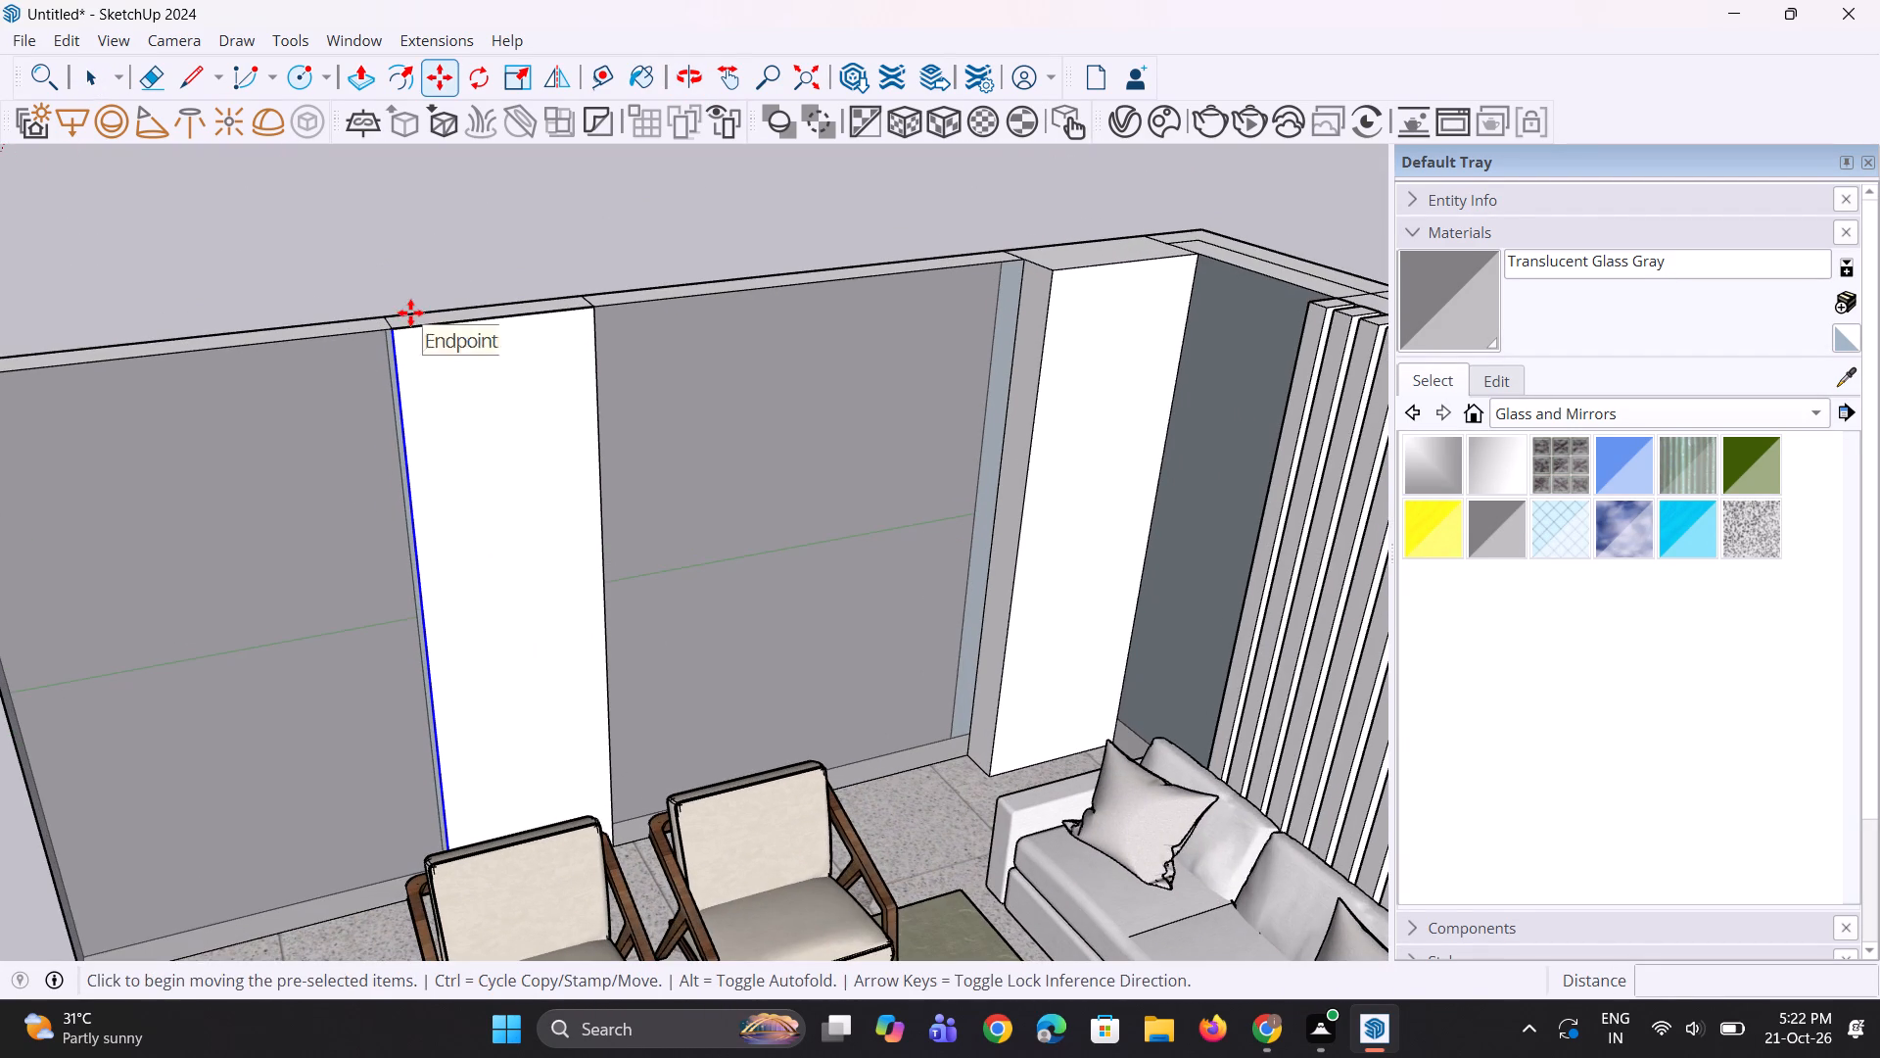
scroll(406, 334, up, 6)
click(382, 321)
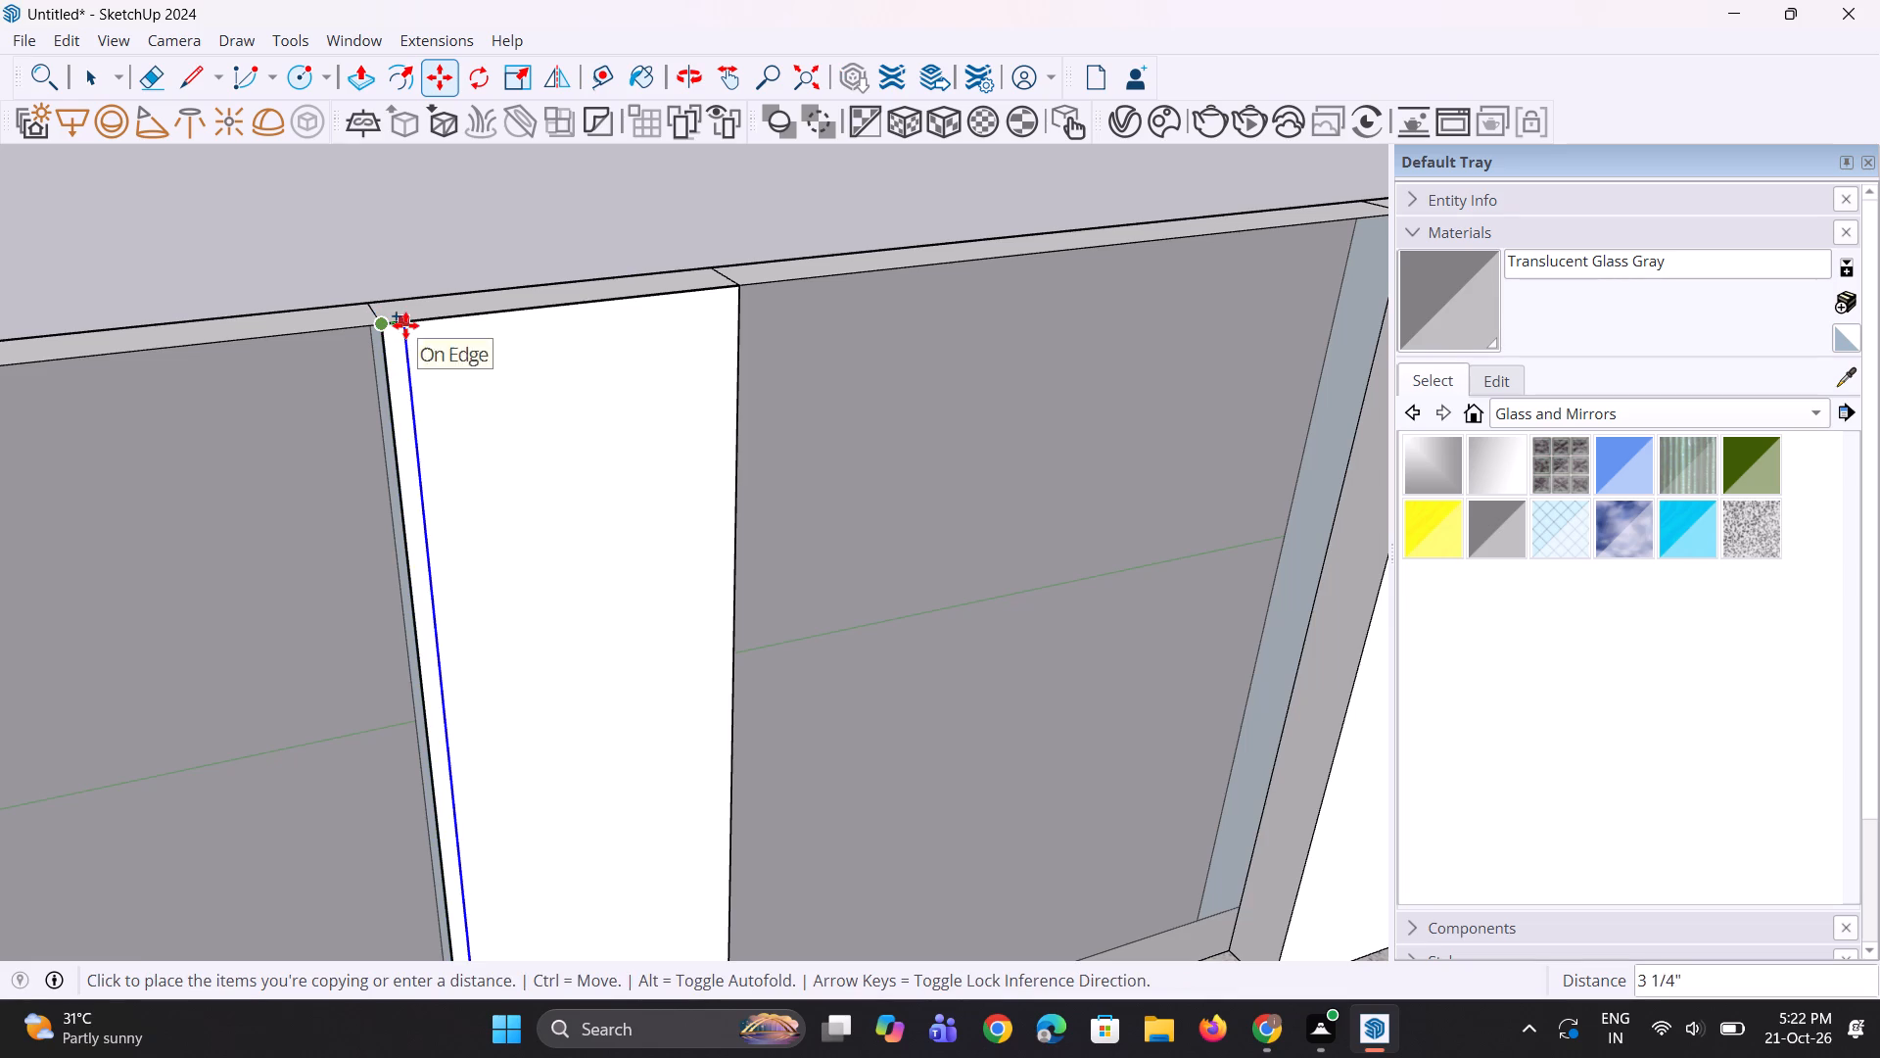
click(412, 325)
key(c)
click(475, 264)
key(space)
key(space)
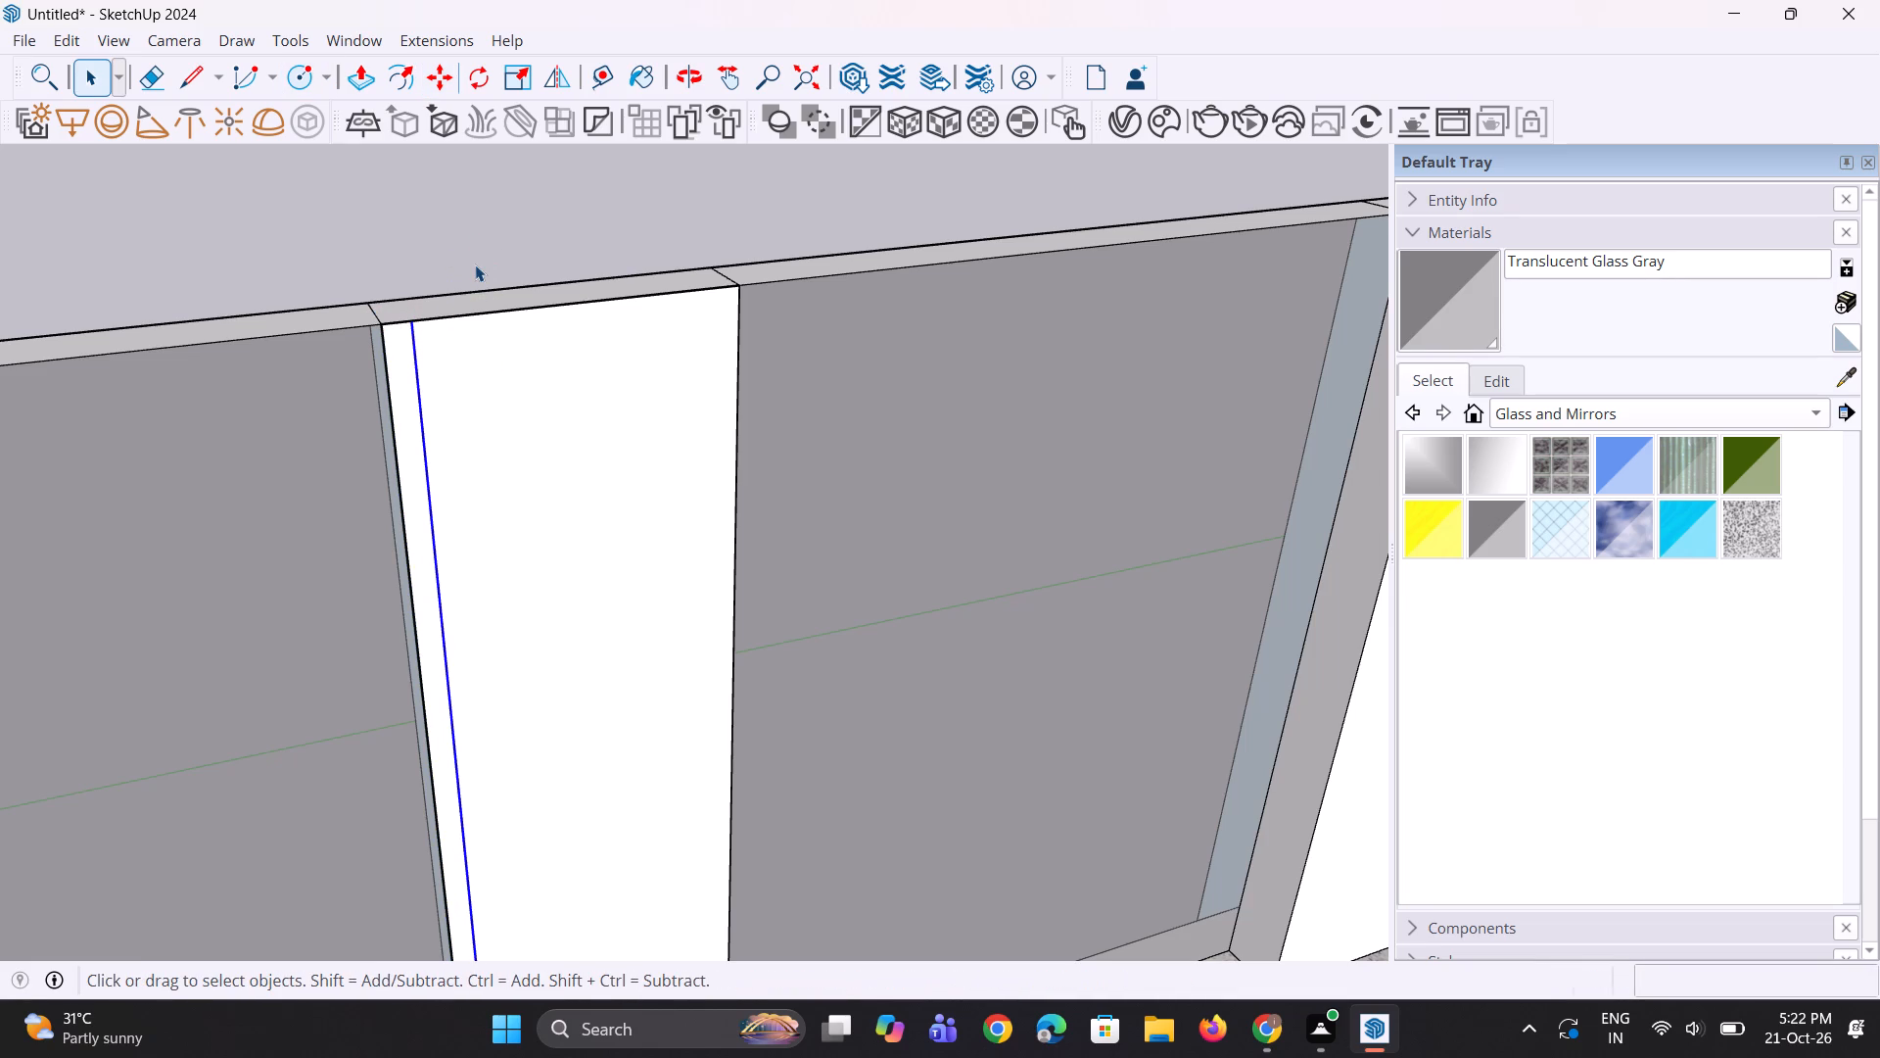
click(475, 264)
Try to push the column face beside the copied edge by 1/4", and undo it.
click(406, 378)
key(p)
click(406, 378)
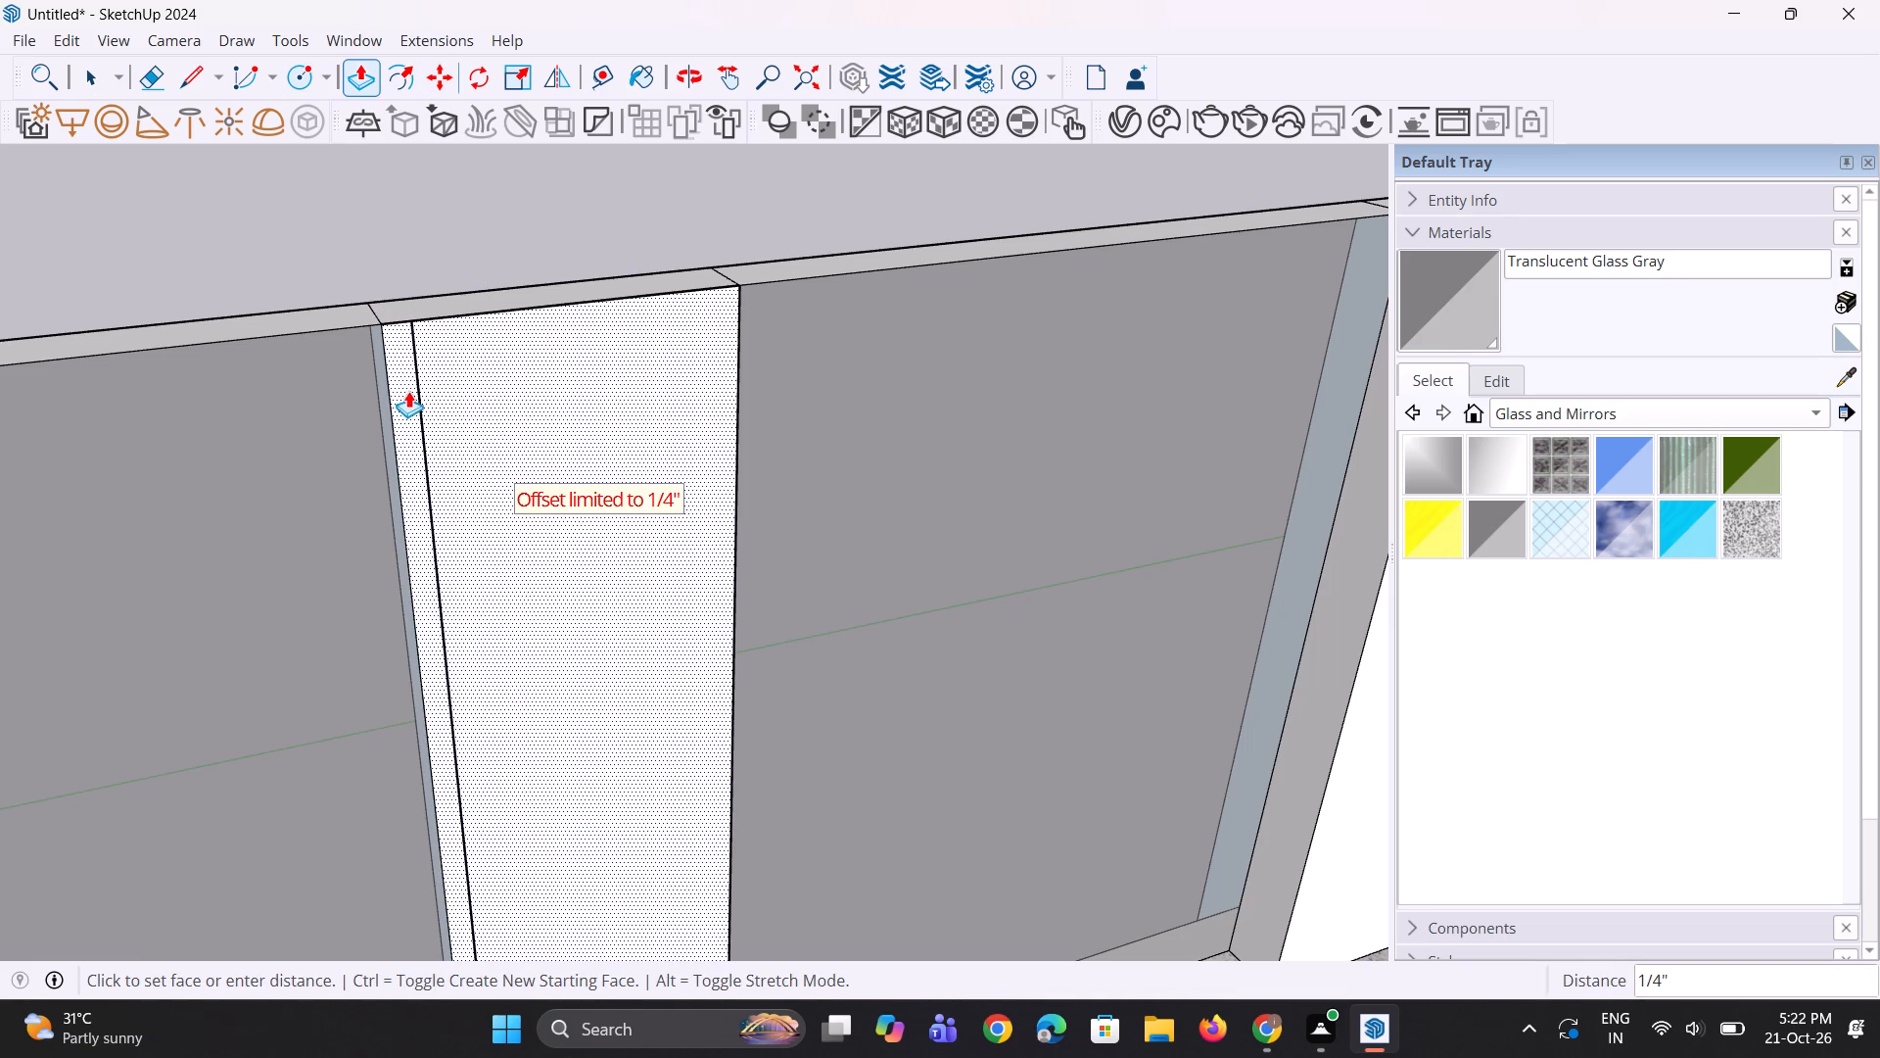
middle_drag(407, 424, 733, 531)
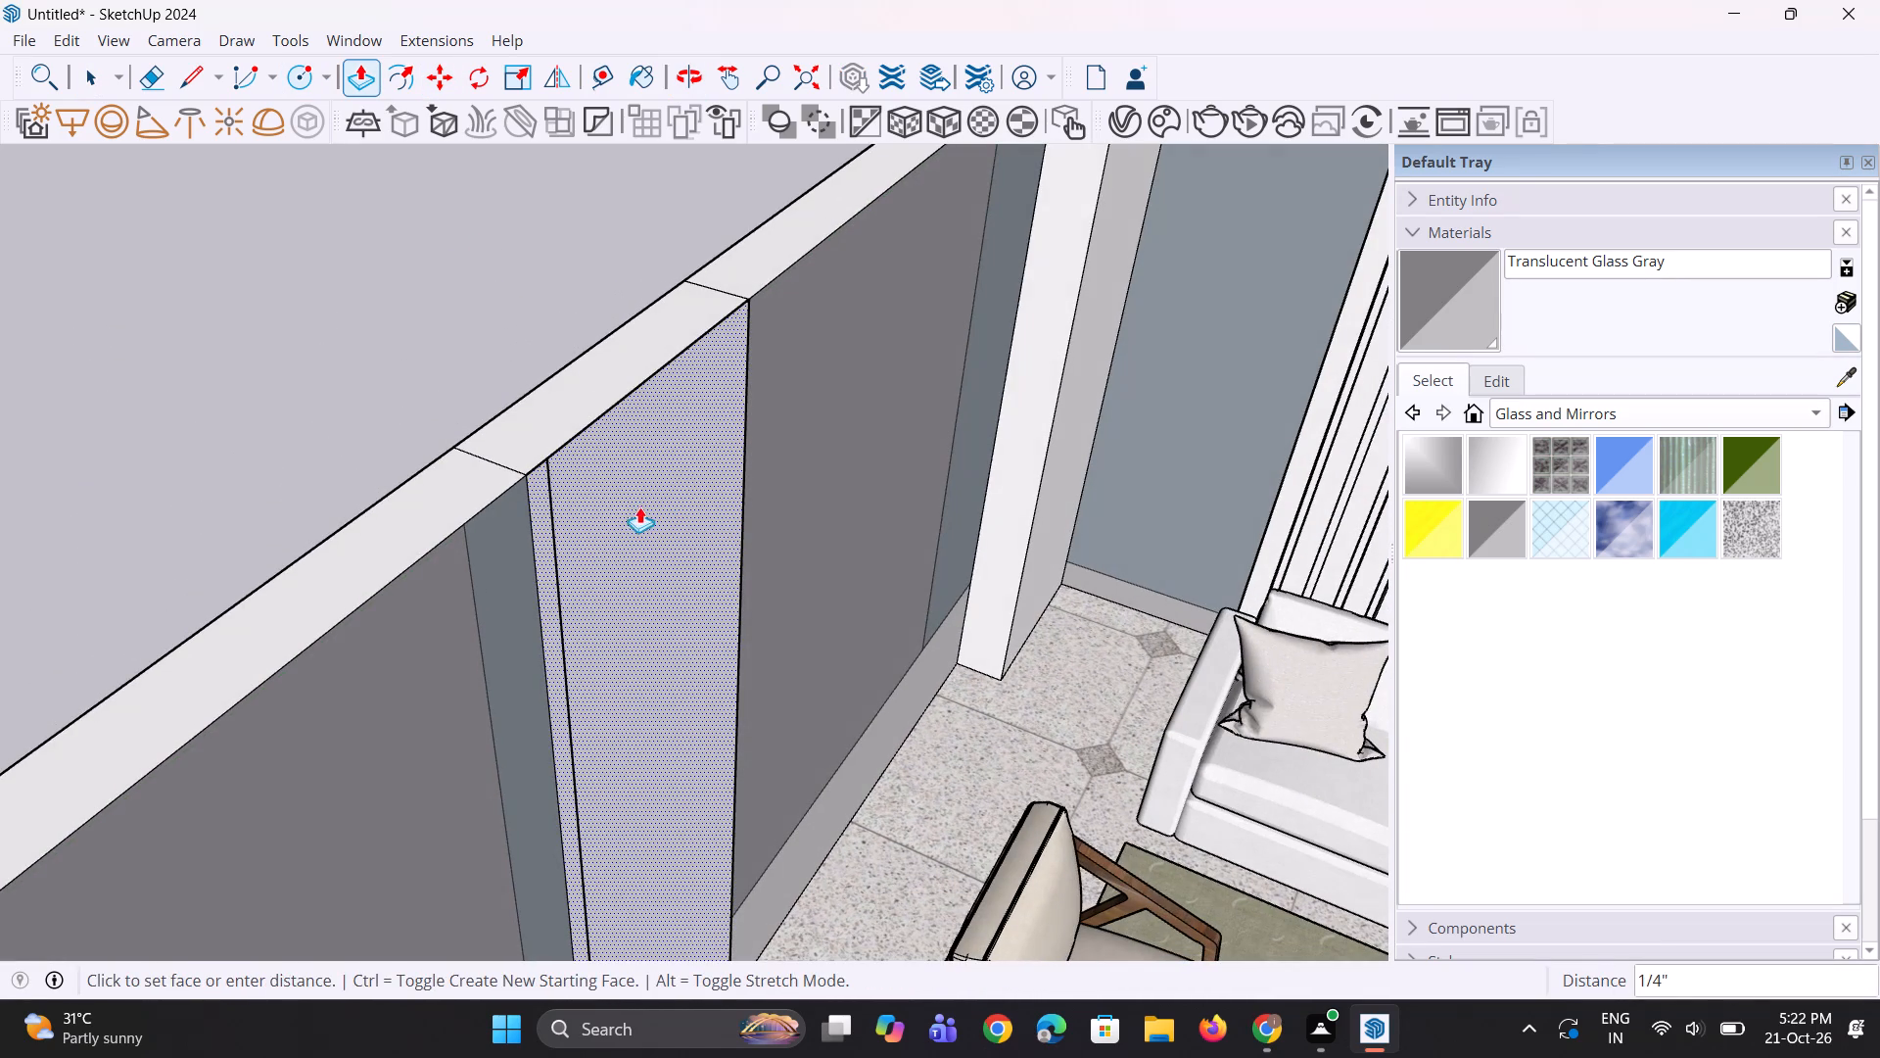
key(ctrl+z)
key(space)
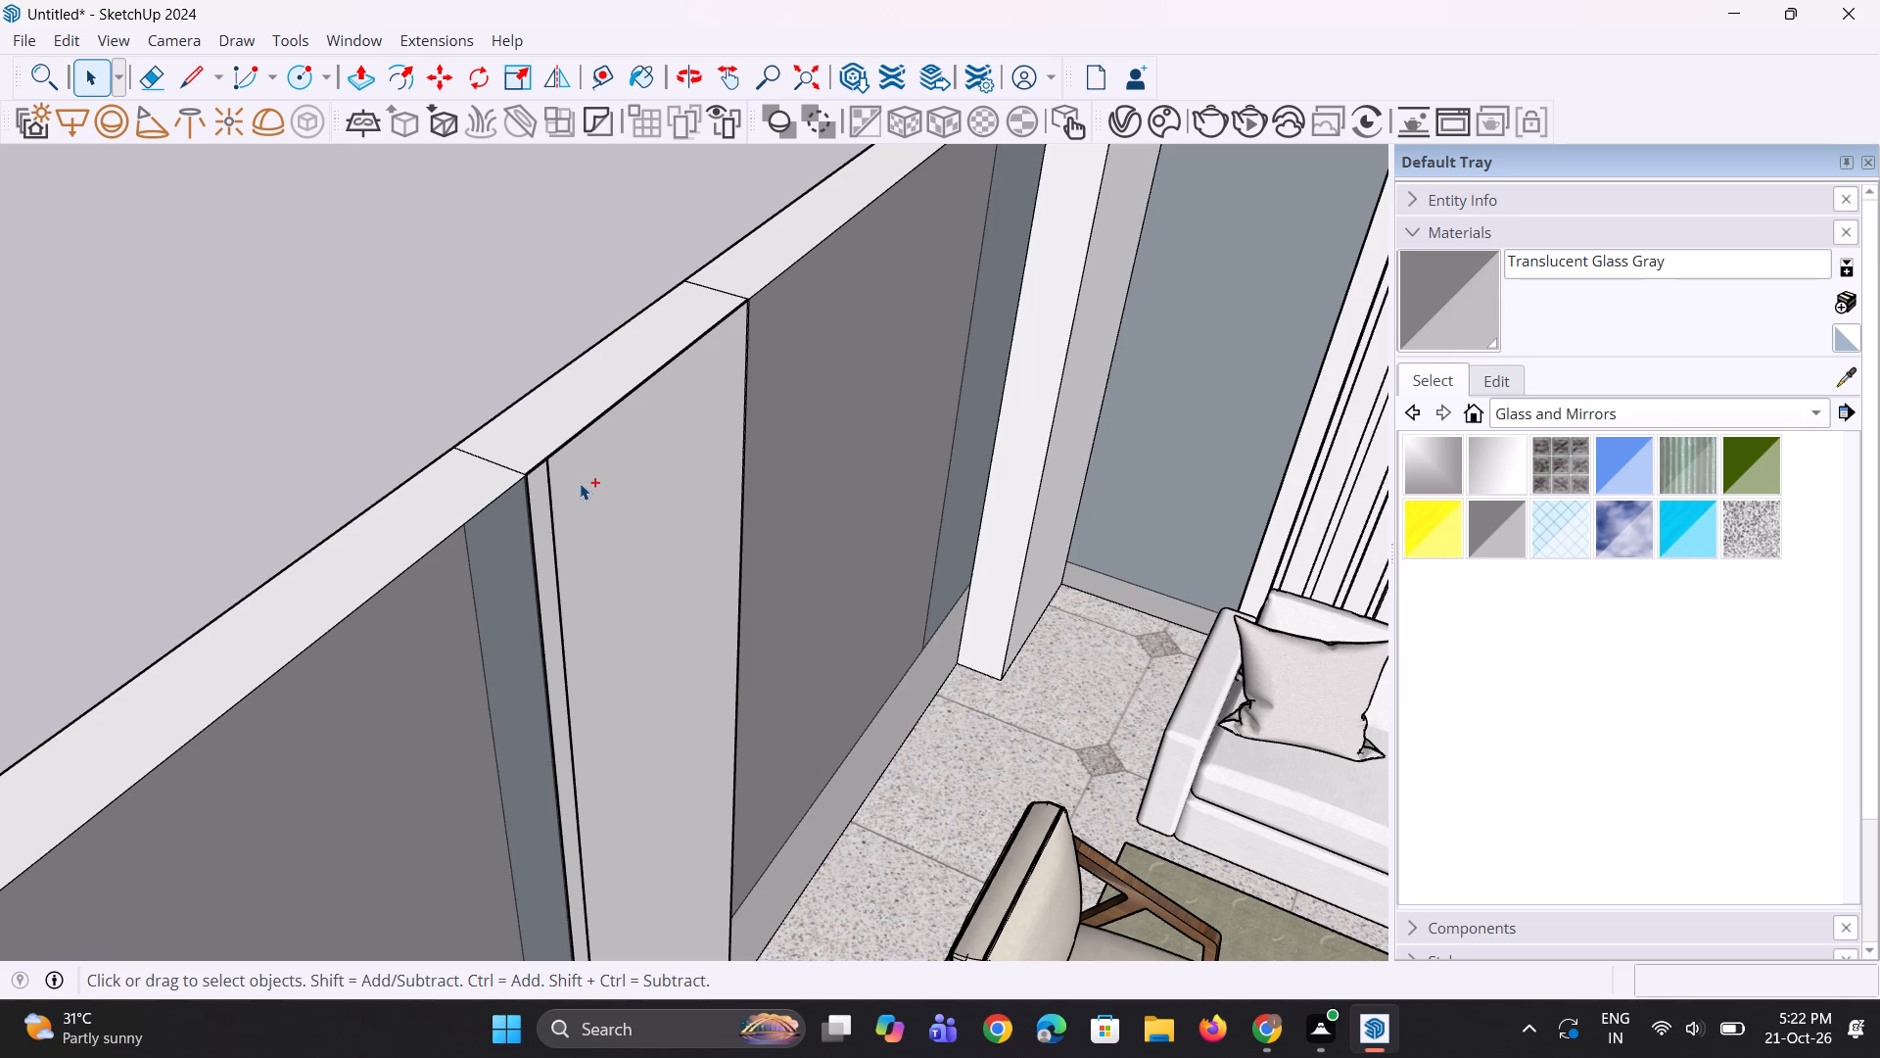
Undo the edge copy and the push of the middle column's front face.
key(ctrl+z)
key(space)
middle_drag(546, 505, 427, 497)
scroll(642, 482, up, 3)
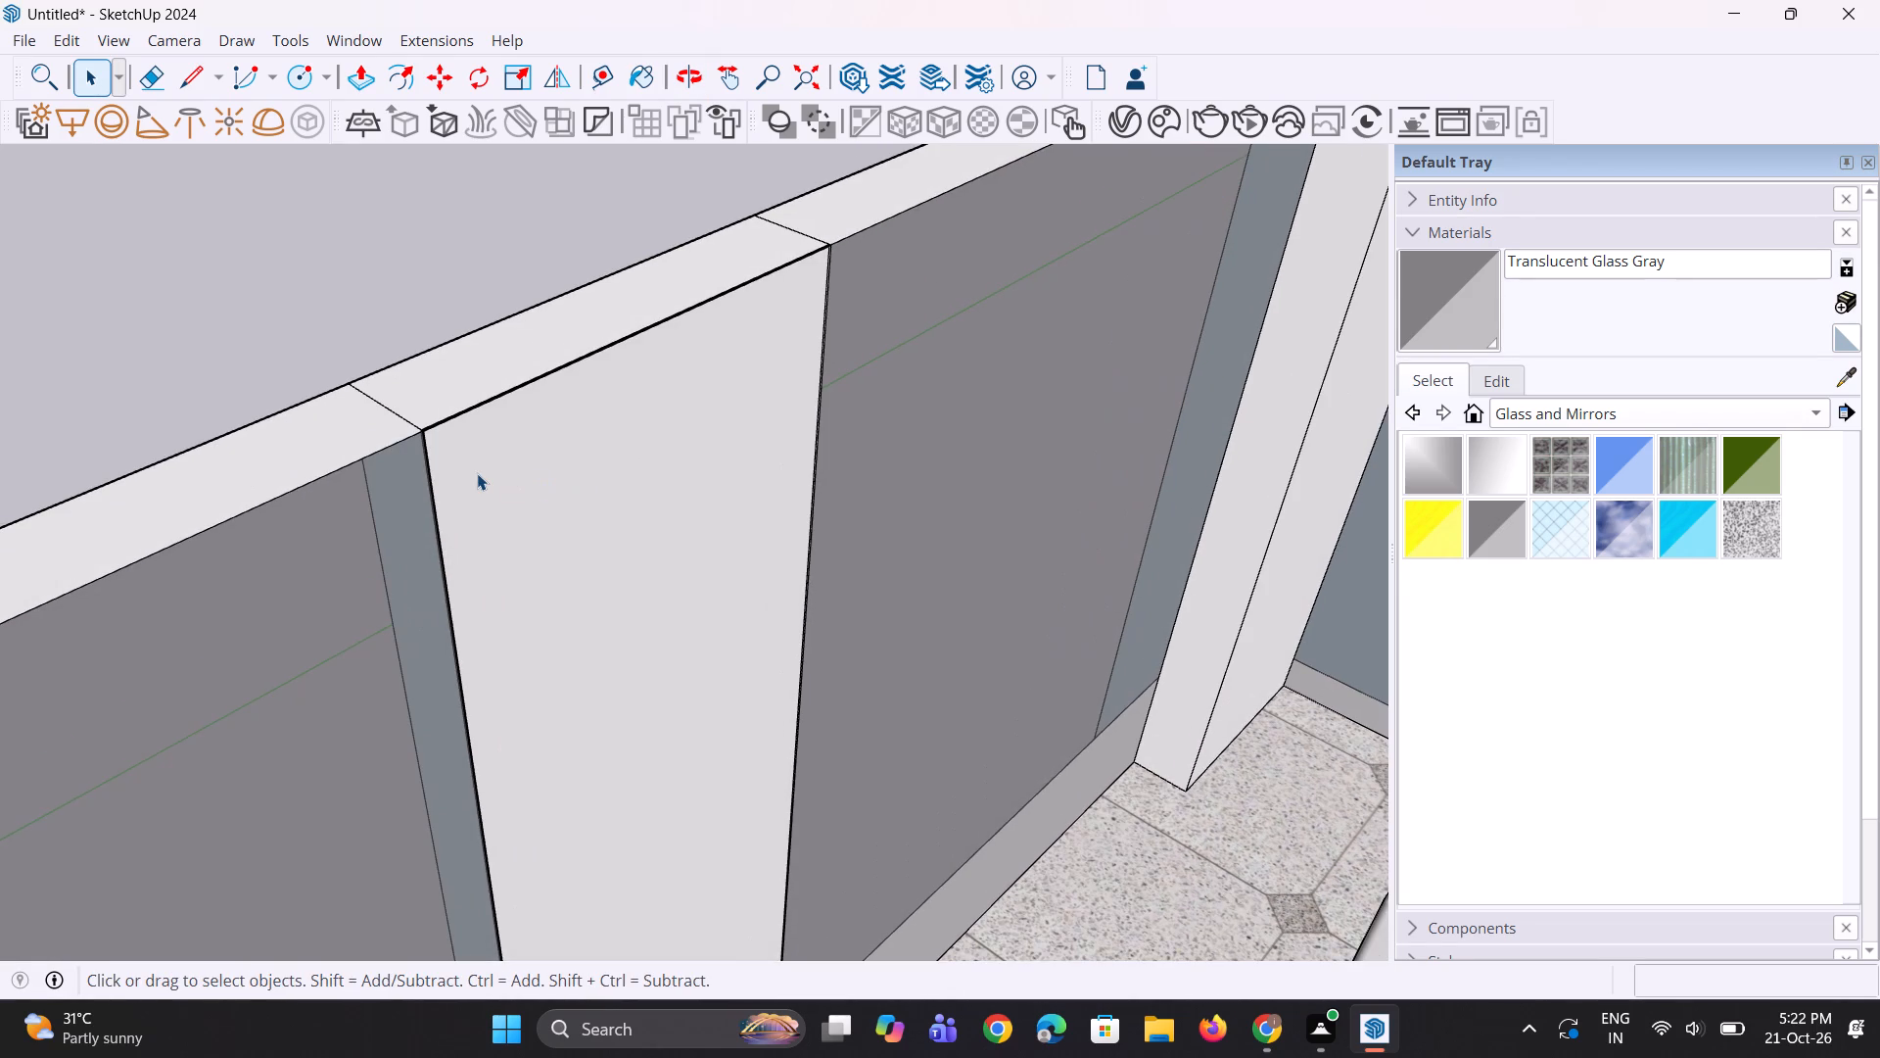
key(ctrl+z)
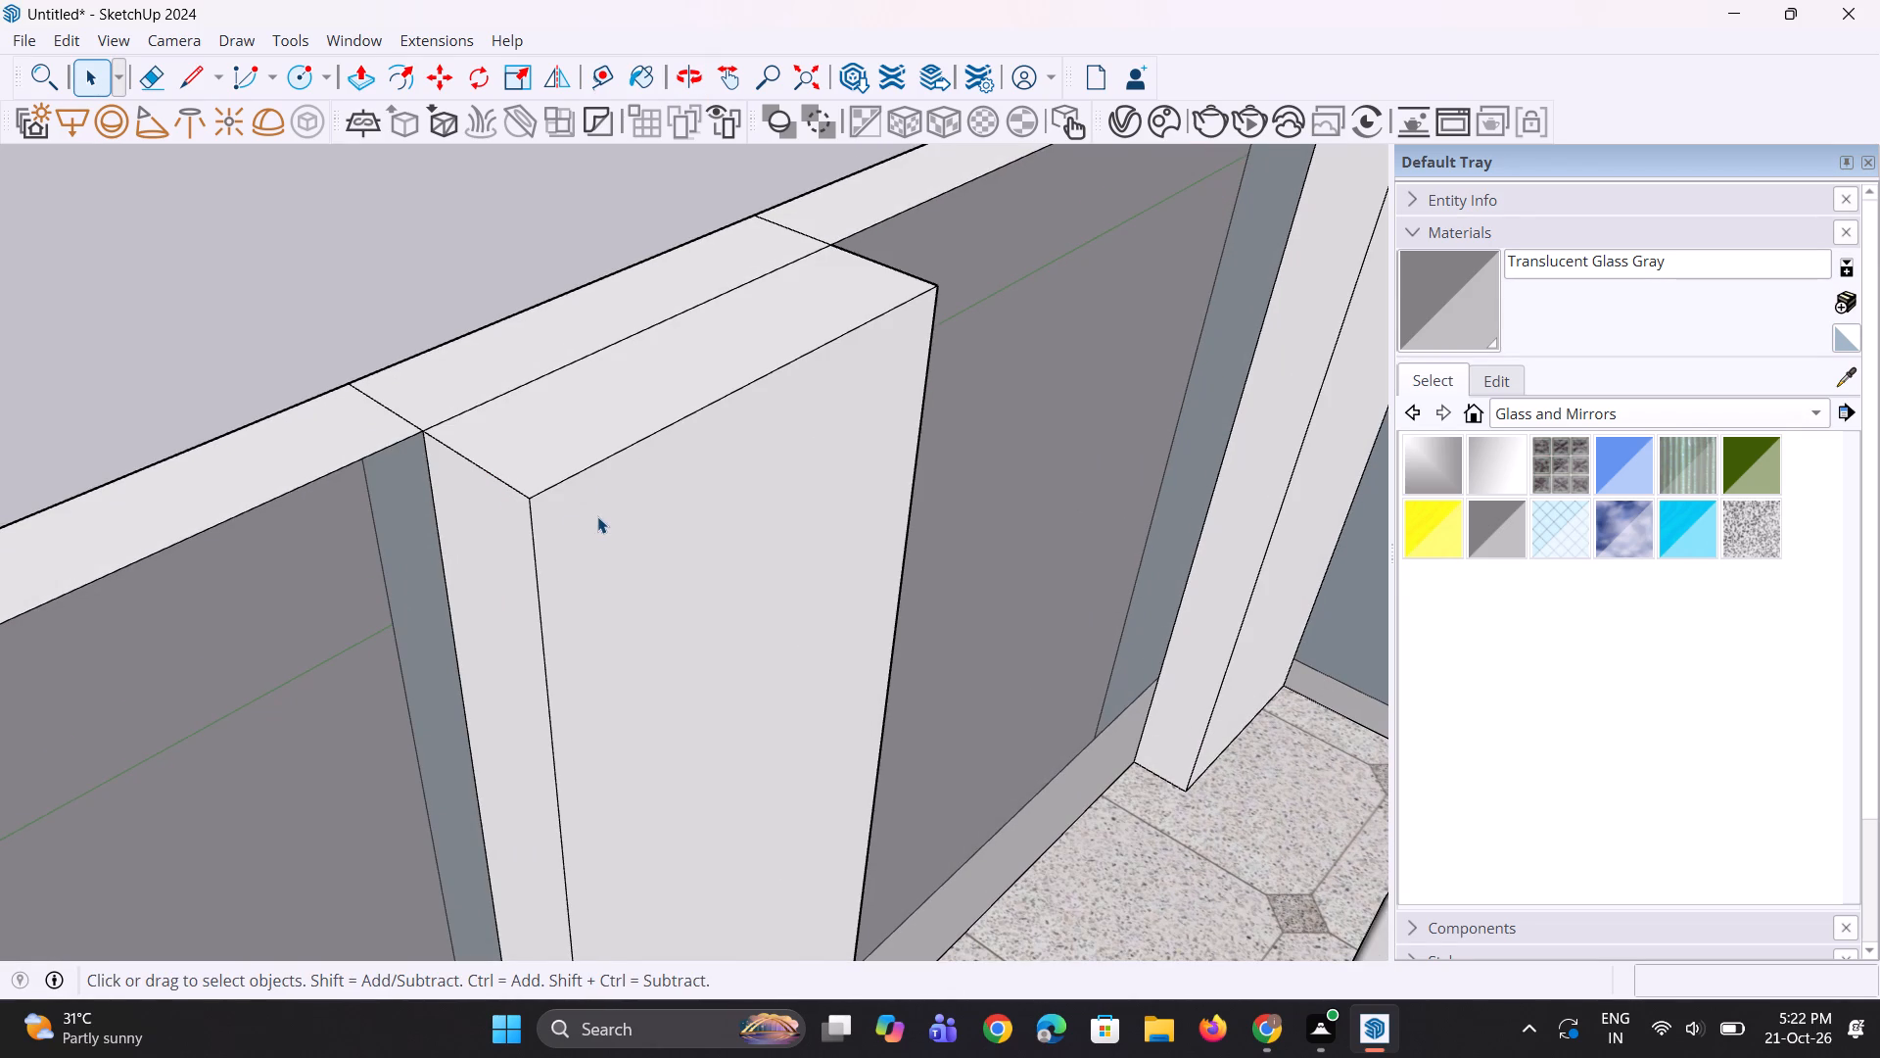
Push the middle column's front face back until it is flush with the inner face of the wall.
key(bracketleft)
key(p)
click(619, 528)
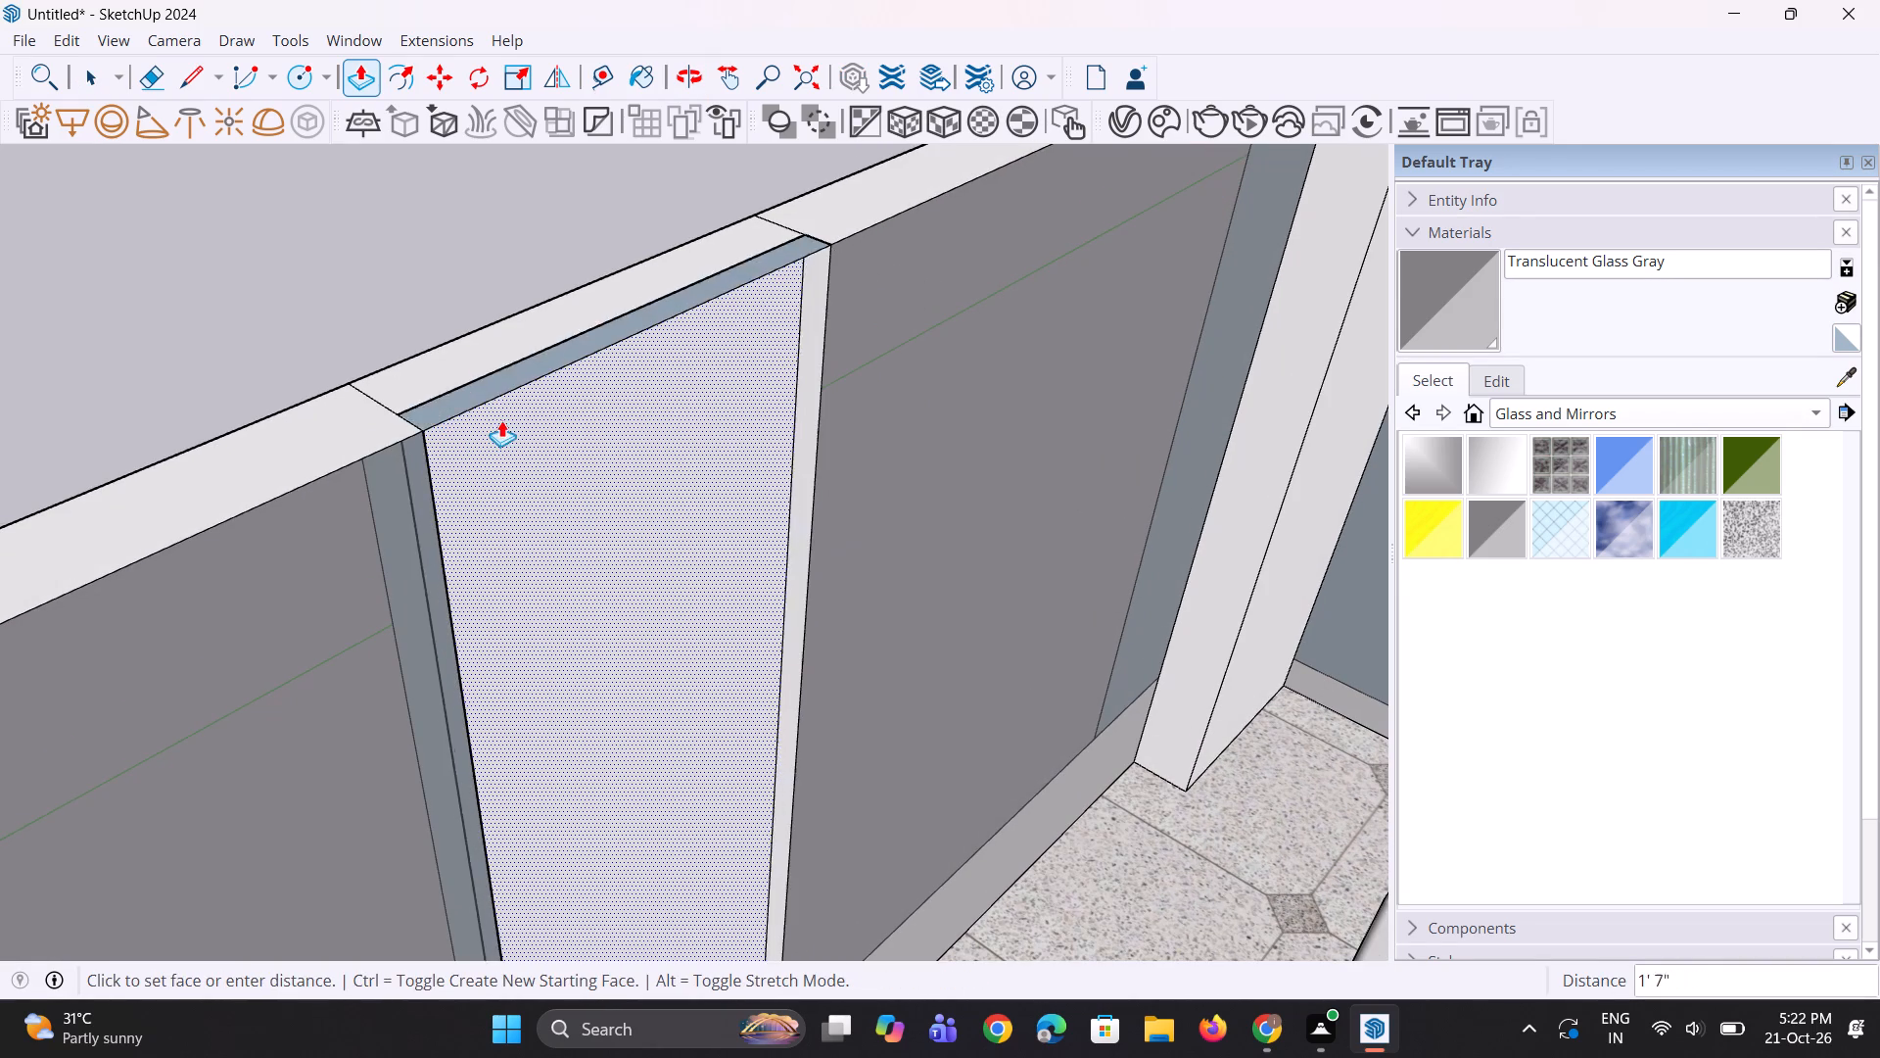
click(495, 402)
middle_drag(541, 506, 456, 470)
key(space)
key(space)
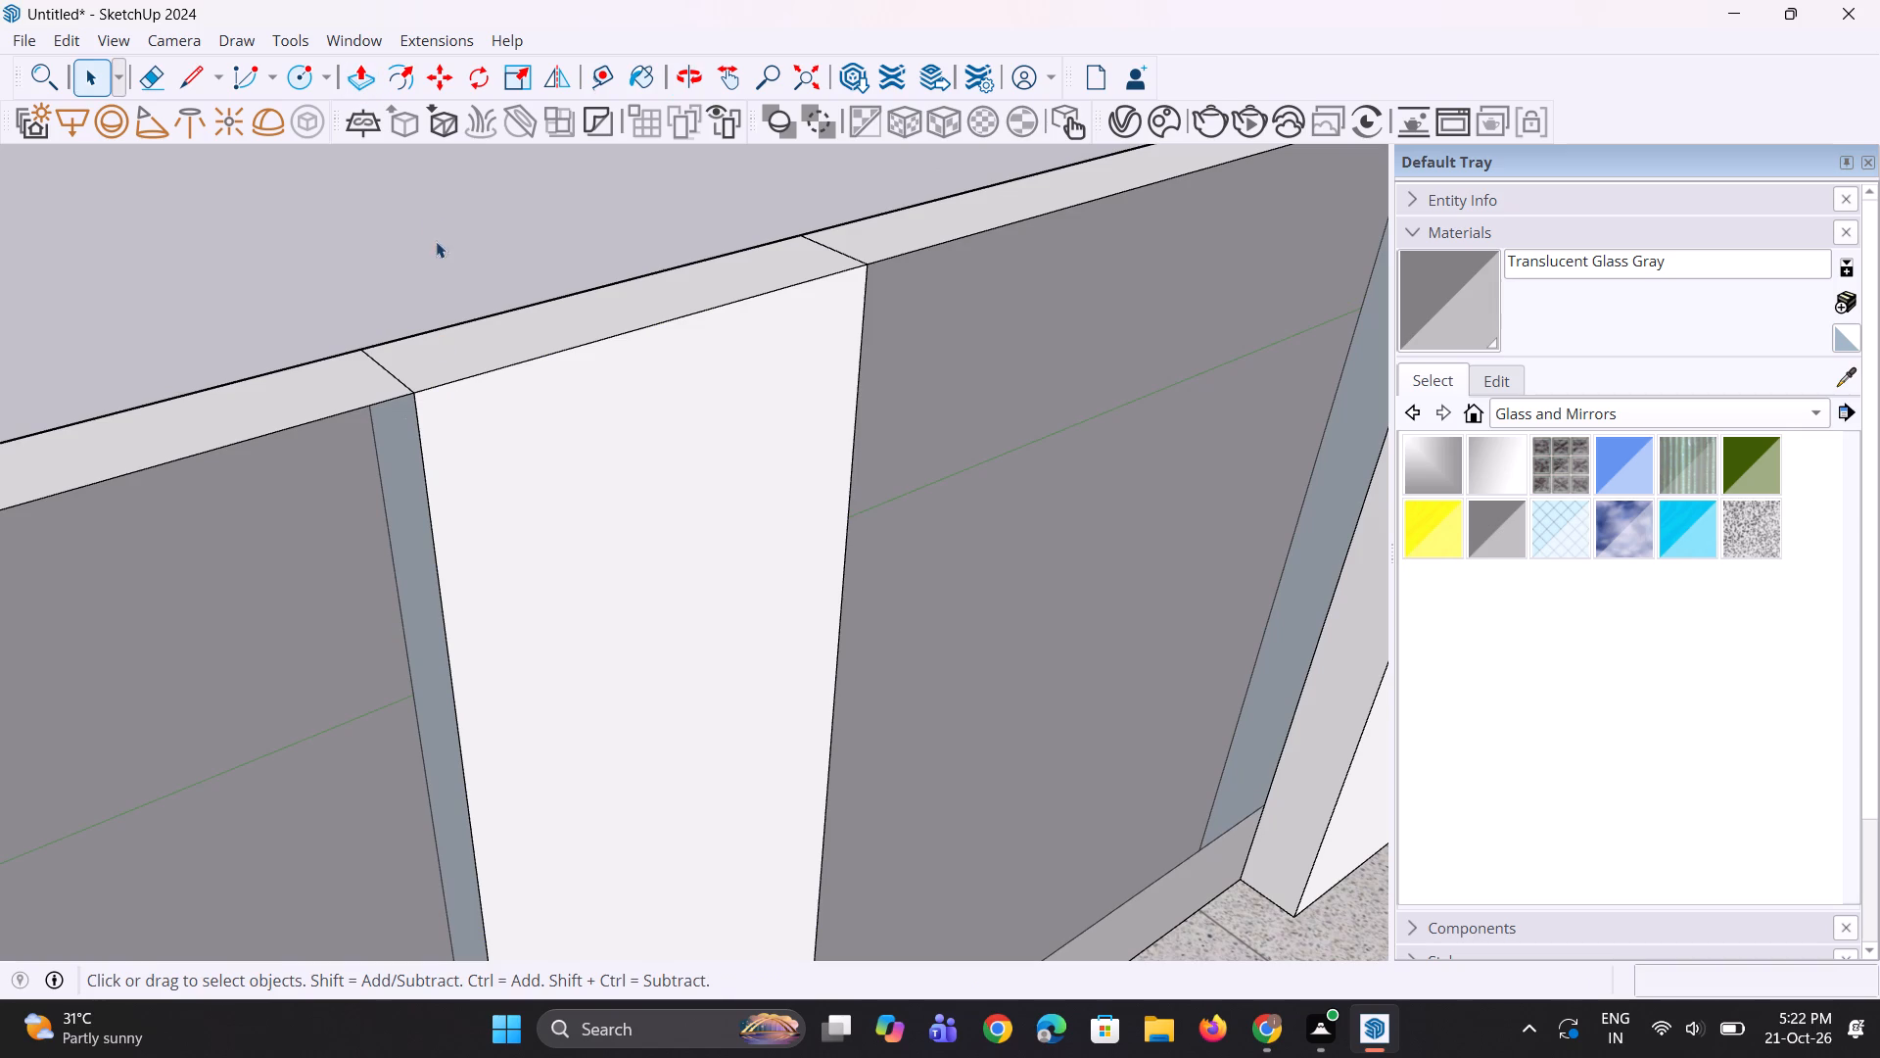
Copy the flush column panel's vertical edge farther from the sofa about 2" inward along the panel's top edge.
click(435, 214)
click(419, 434)
scroll(436, 479, up, 1)
key(m)
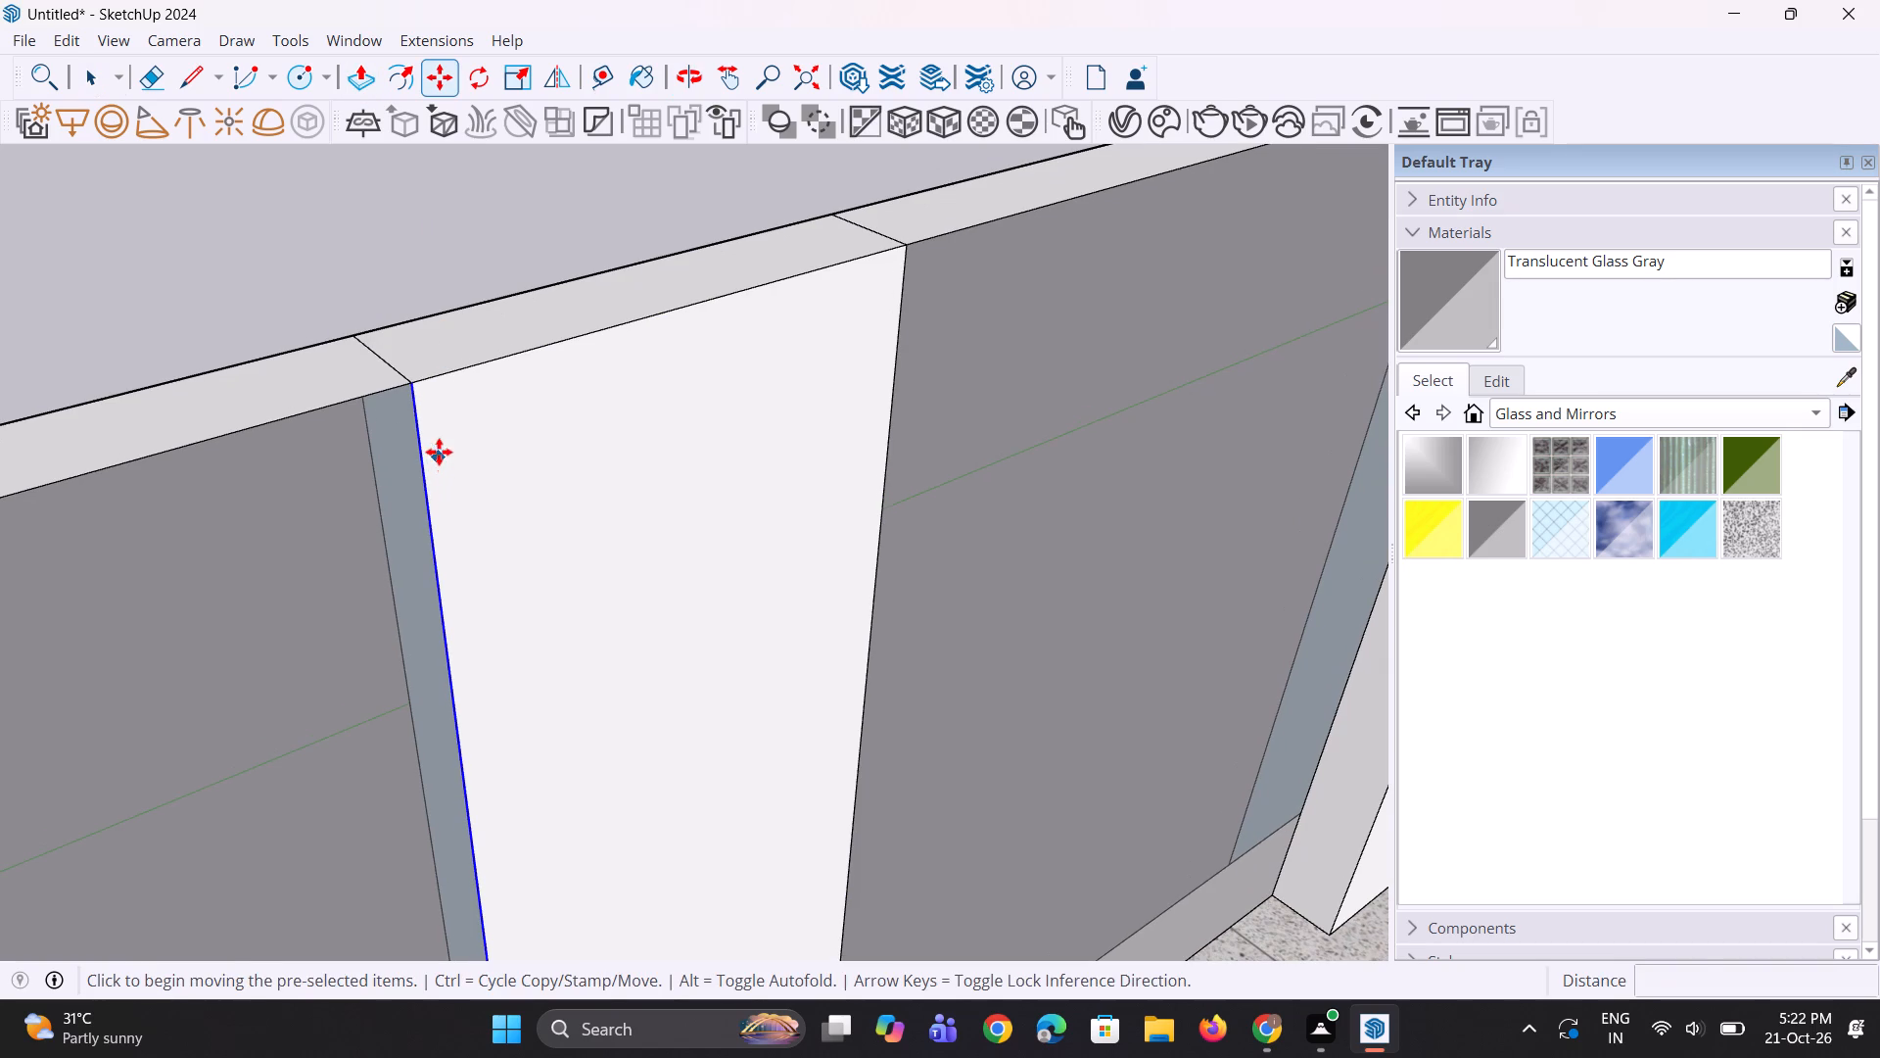
scroll(428, 419, up, 2)
click(407, 373)
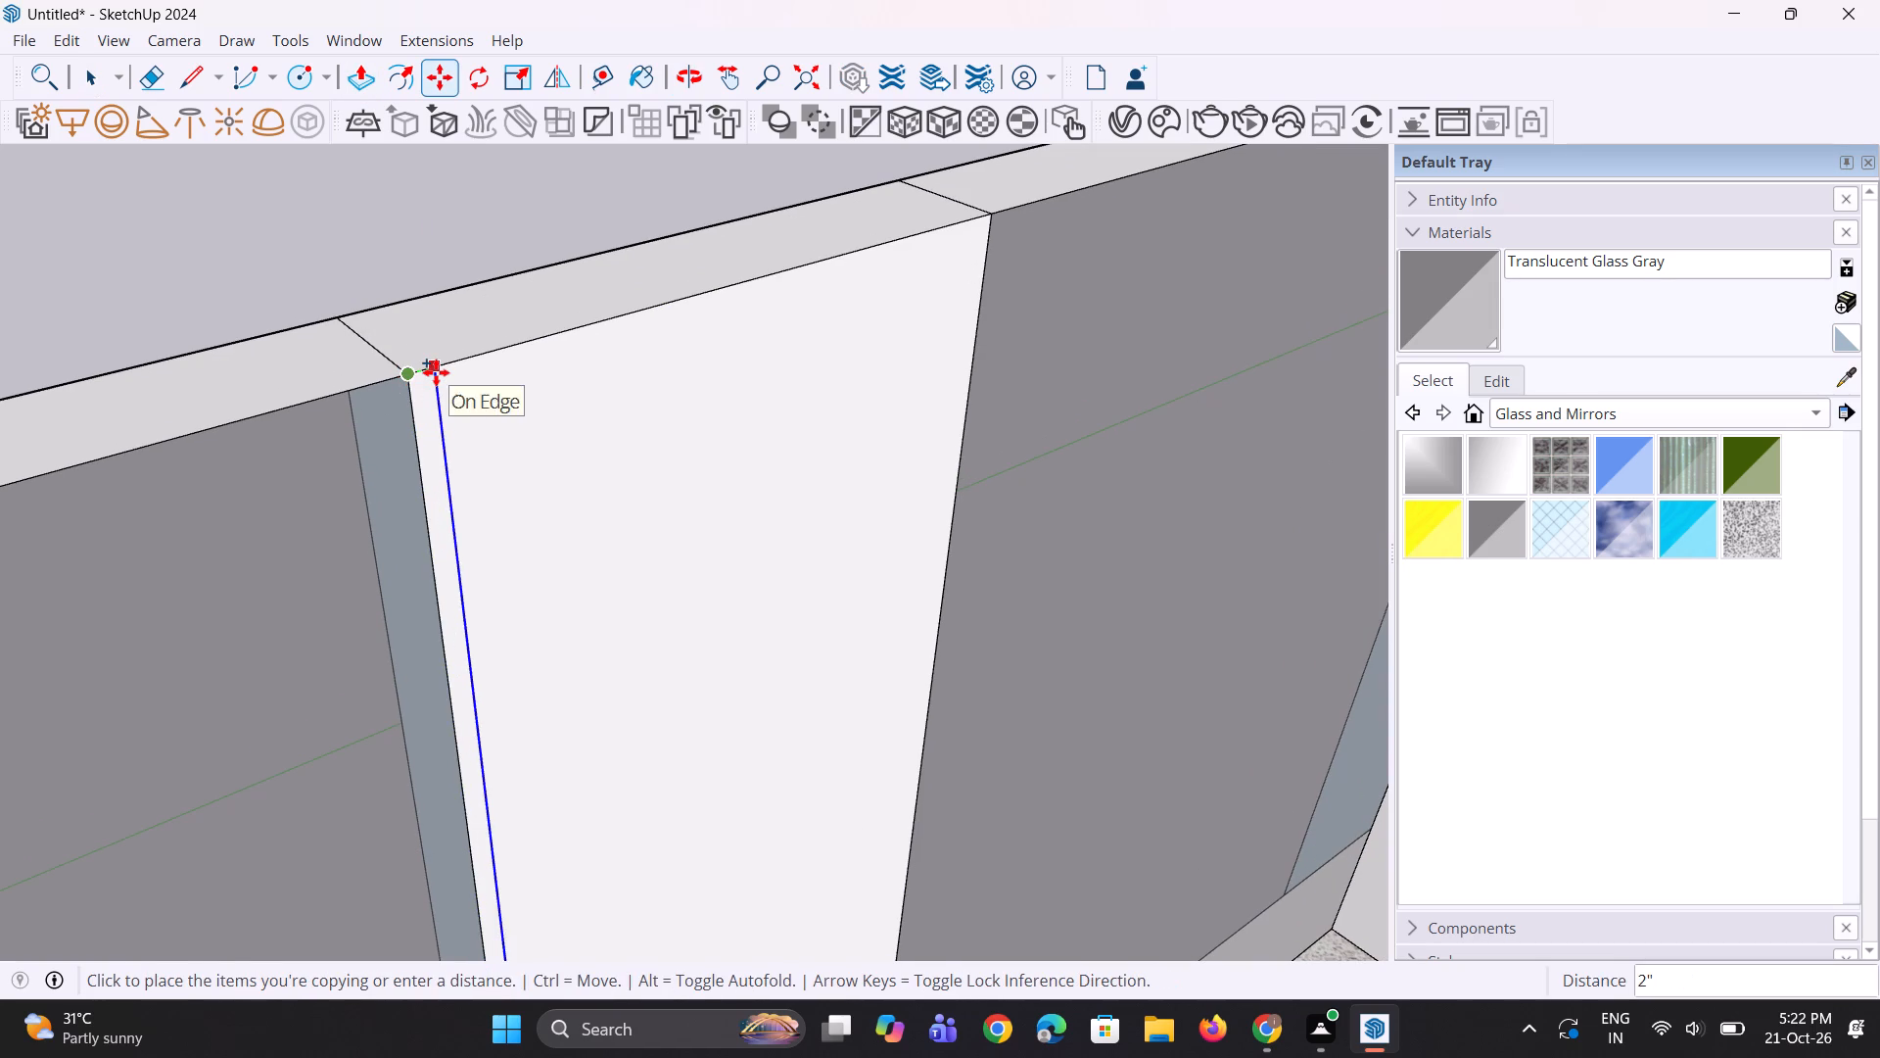
click(443, 372)
key(space)
key(space)
drag(416, 258, 416, 267)
Pull the narrow strip at the column panel's edge out 3 11/16" into the room as a vertical slat.
middle_drag(527, 553, 506, 560)
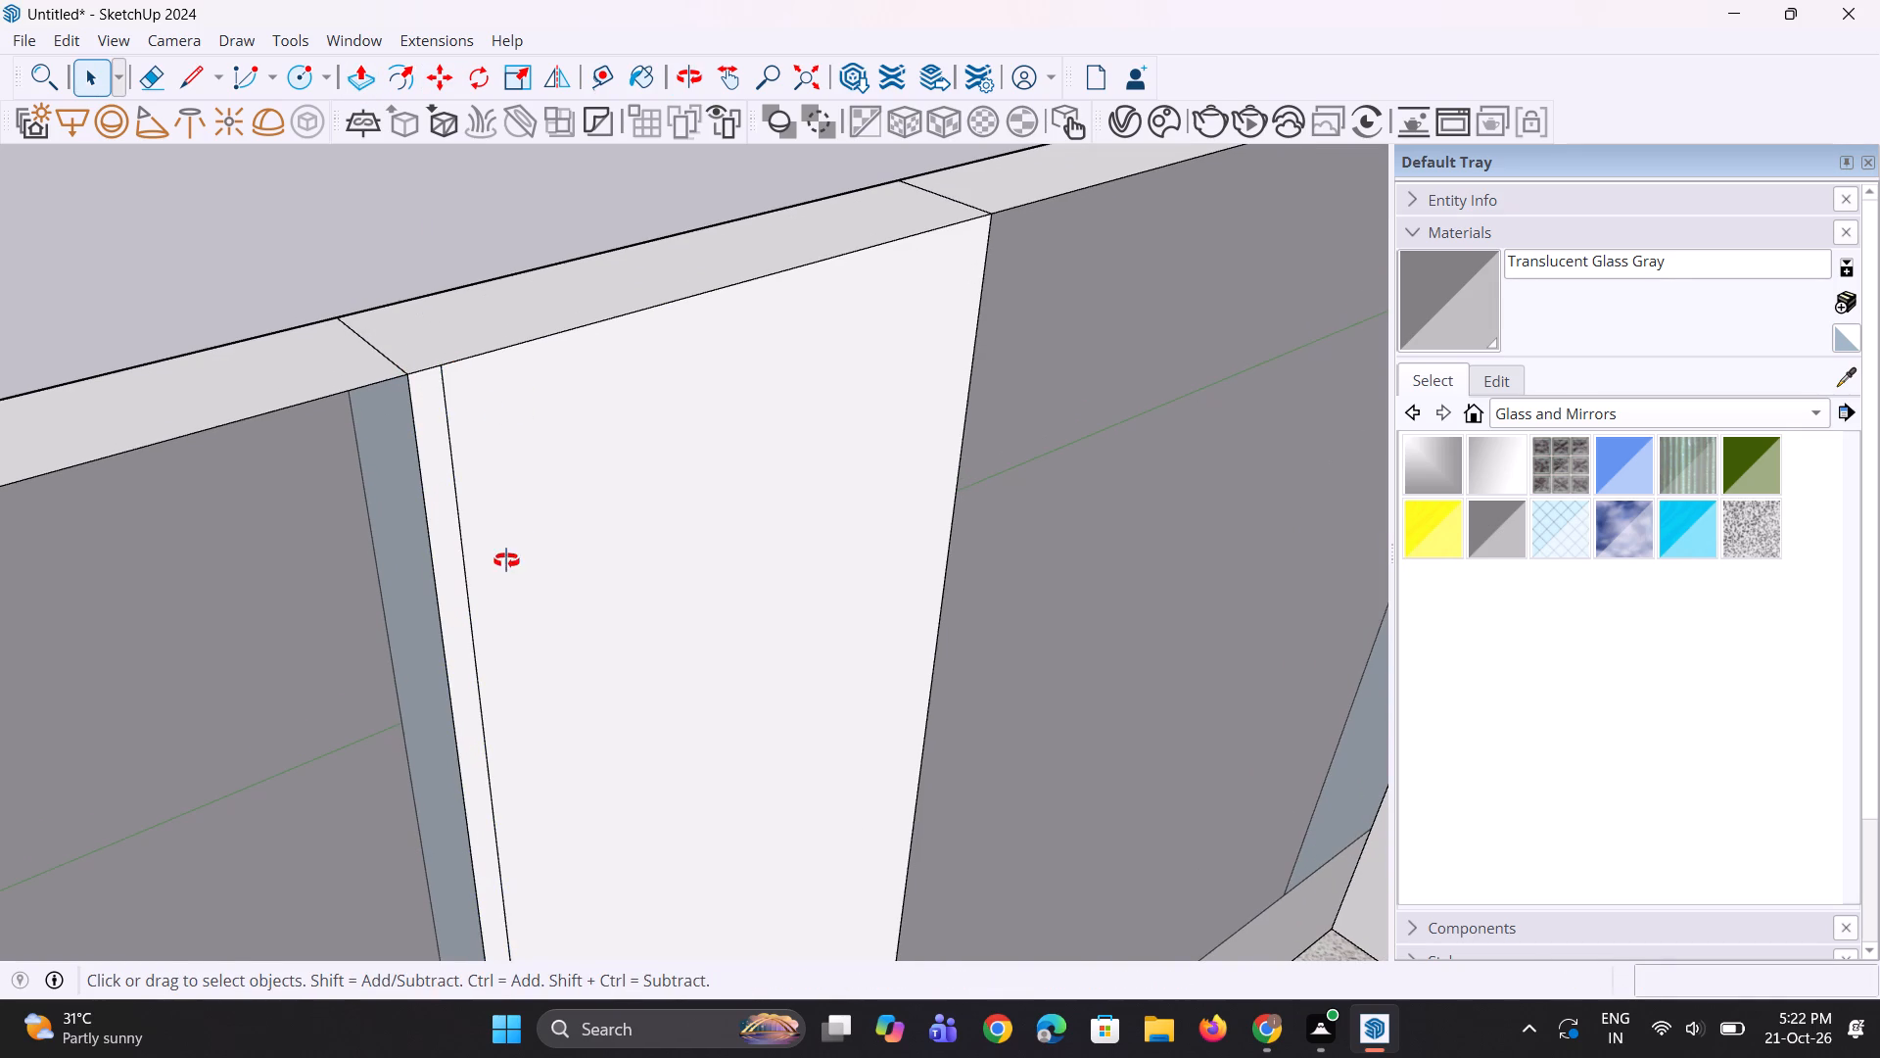
middle_drag(506, 560, 445, 551)
key(p)
click(447, 487)
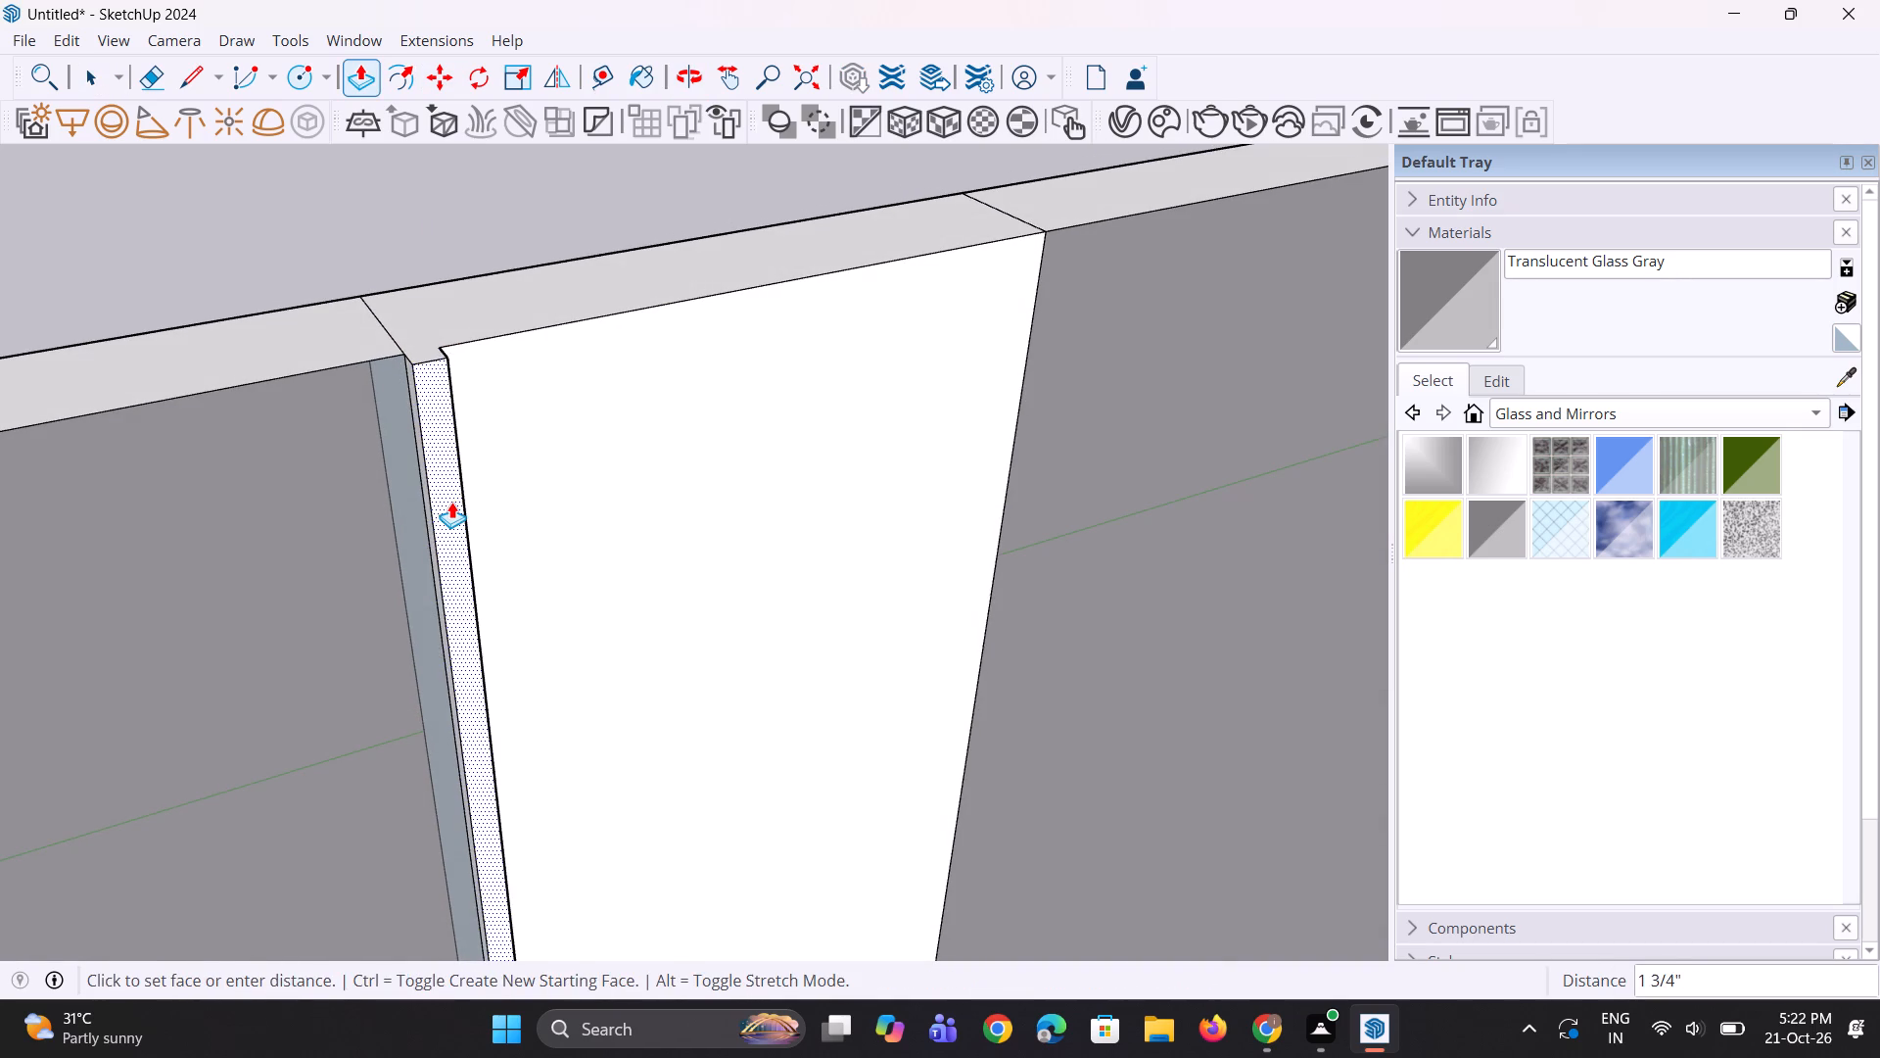
click(458, 513)
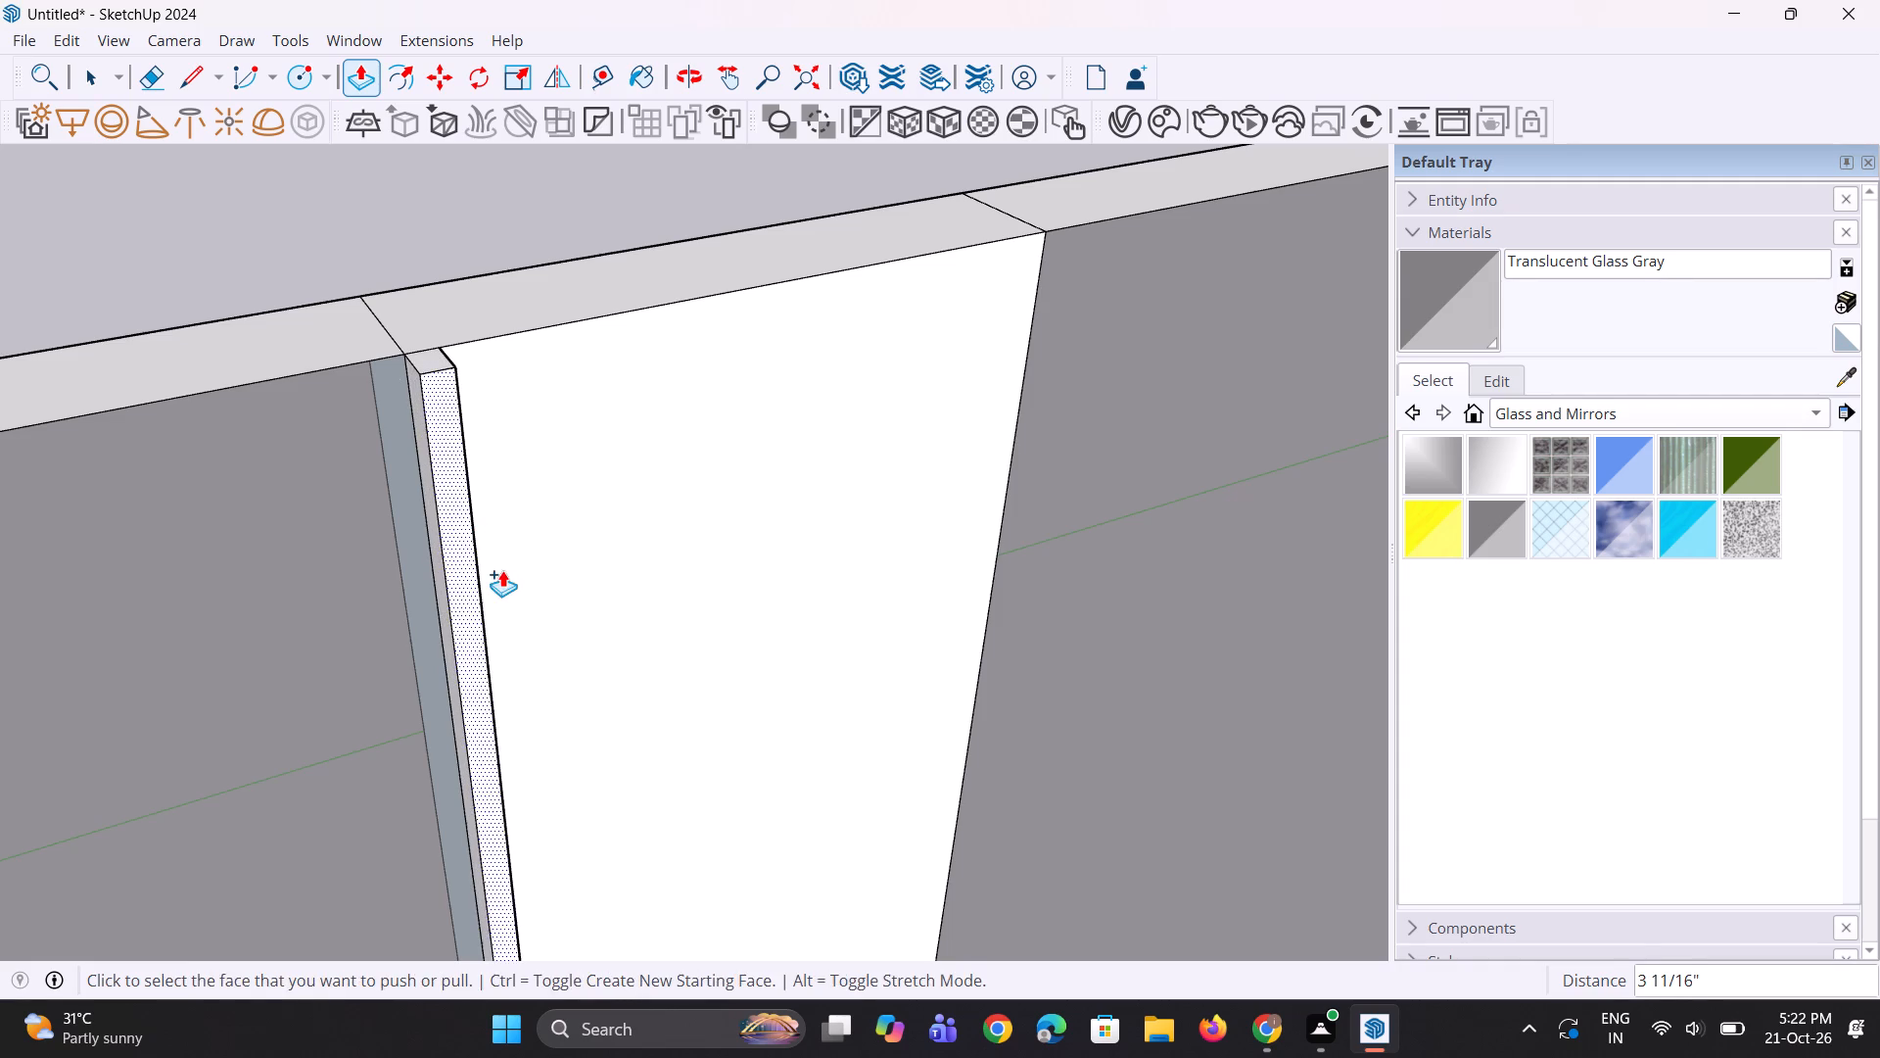
middle_drag(504, 571, 605, 539)
key(space)
key(space)
Select the new slat's two sides, front and top faces and make them a group.
click(430, 456)
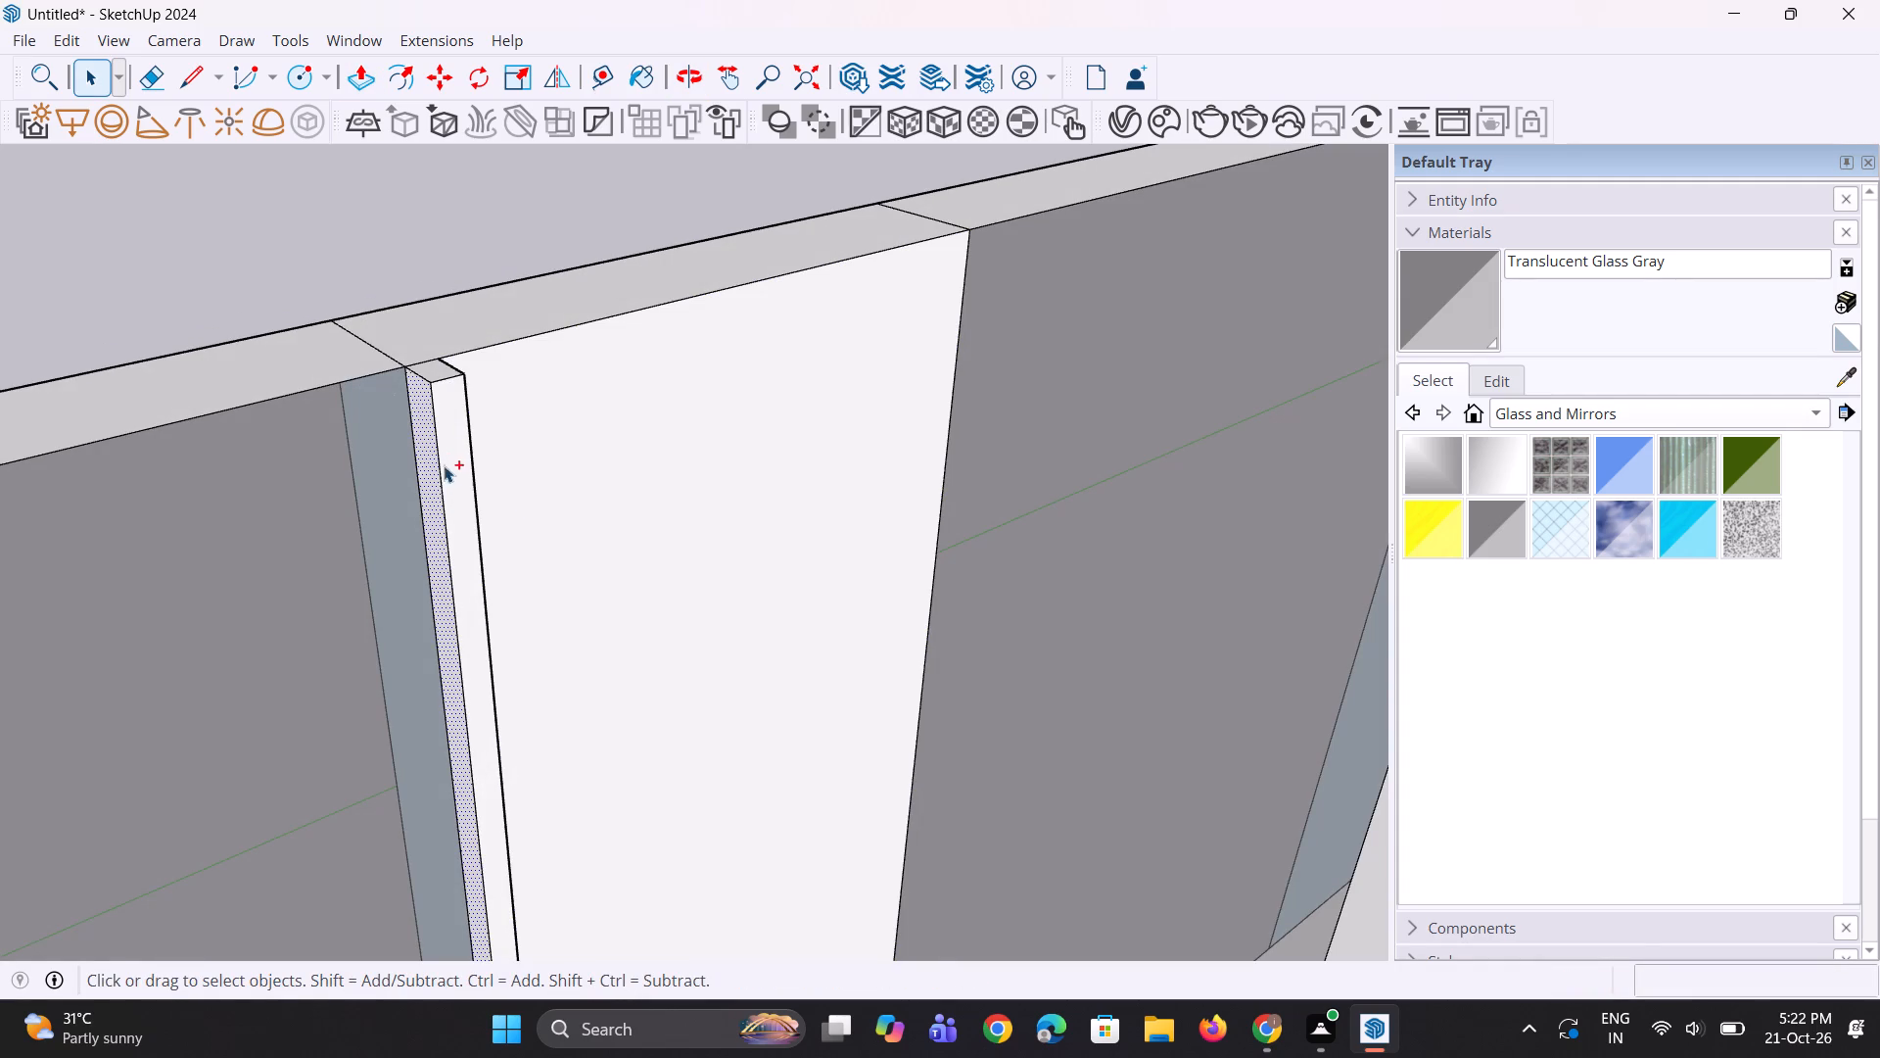
ctrl+click(451, 470)
middle_drag(540, 507, 53, 503)
scroll(629, 410, up, 5)
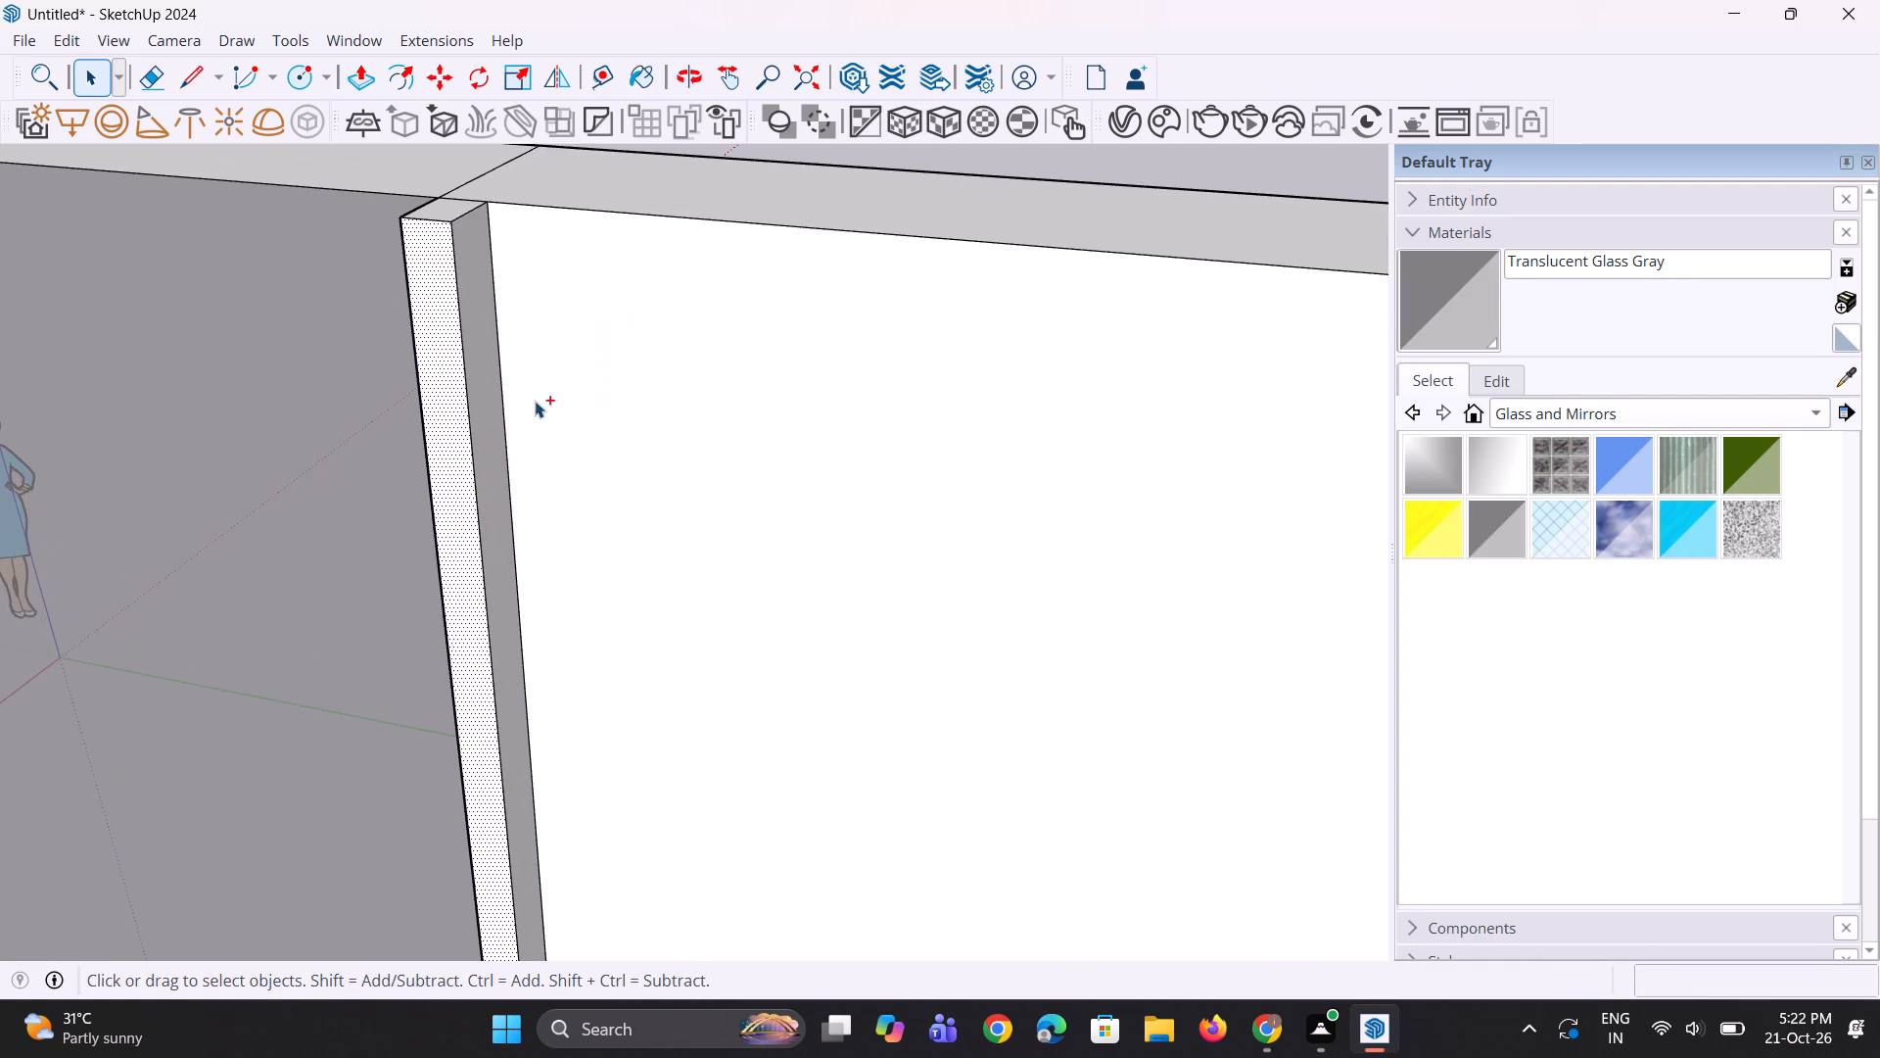
ctrl+click(478, 420)
ctrl+click(434, 213)
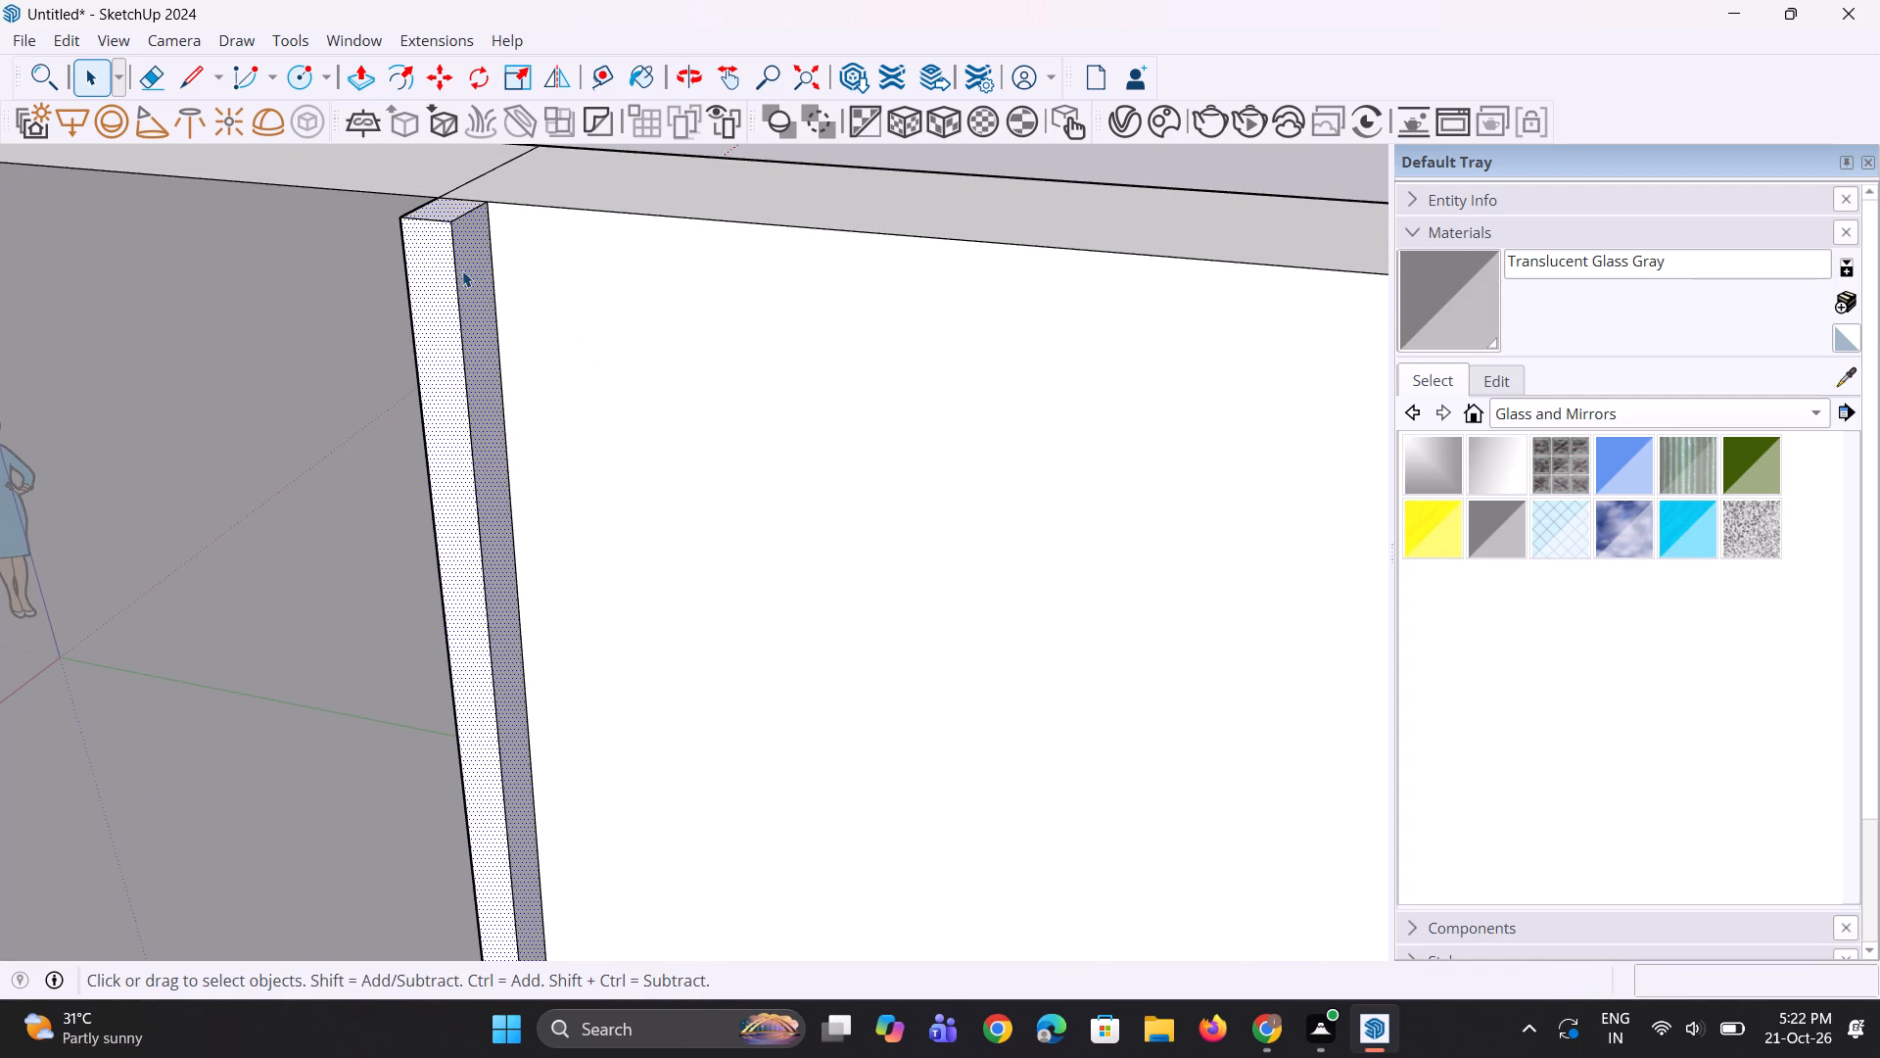
right_click(462, 270)
click(540, 503)
scroll(587, 618, down, 4)
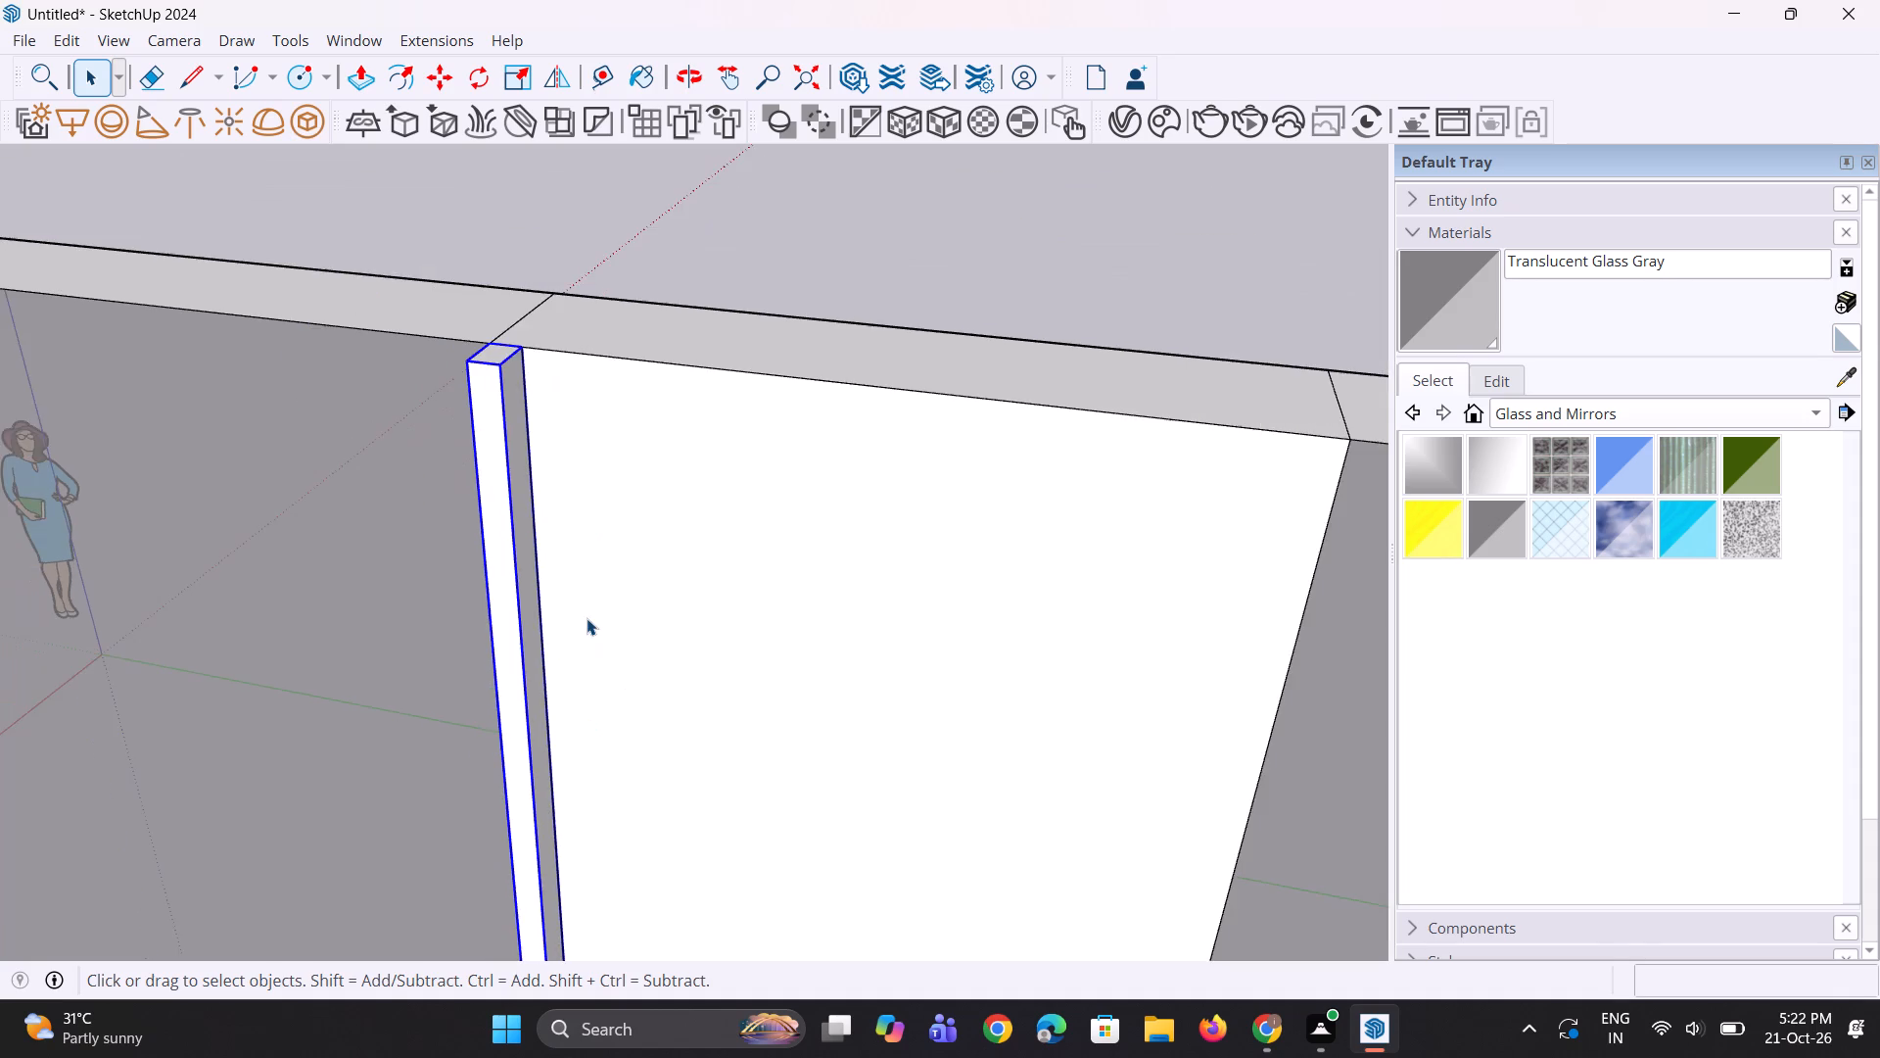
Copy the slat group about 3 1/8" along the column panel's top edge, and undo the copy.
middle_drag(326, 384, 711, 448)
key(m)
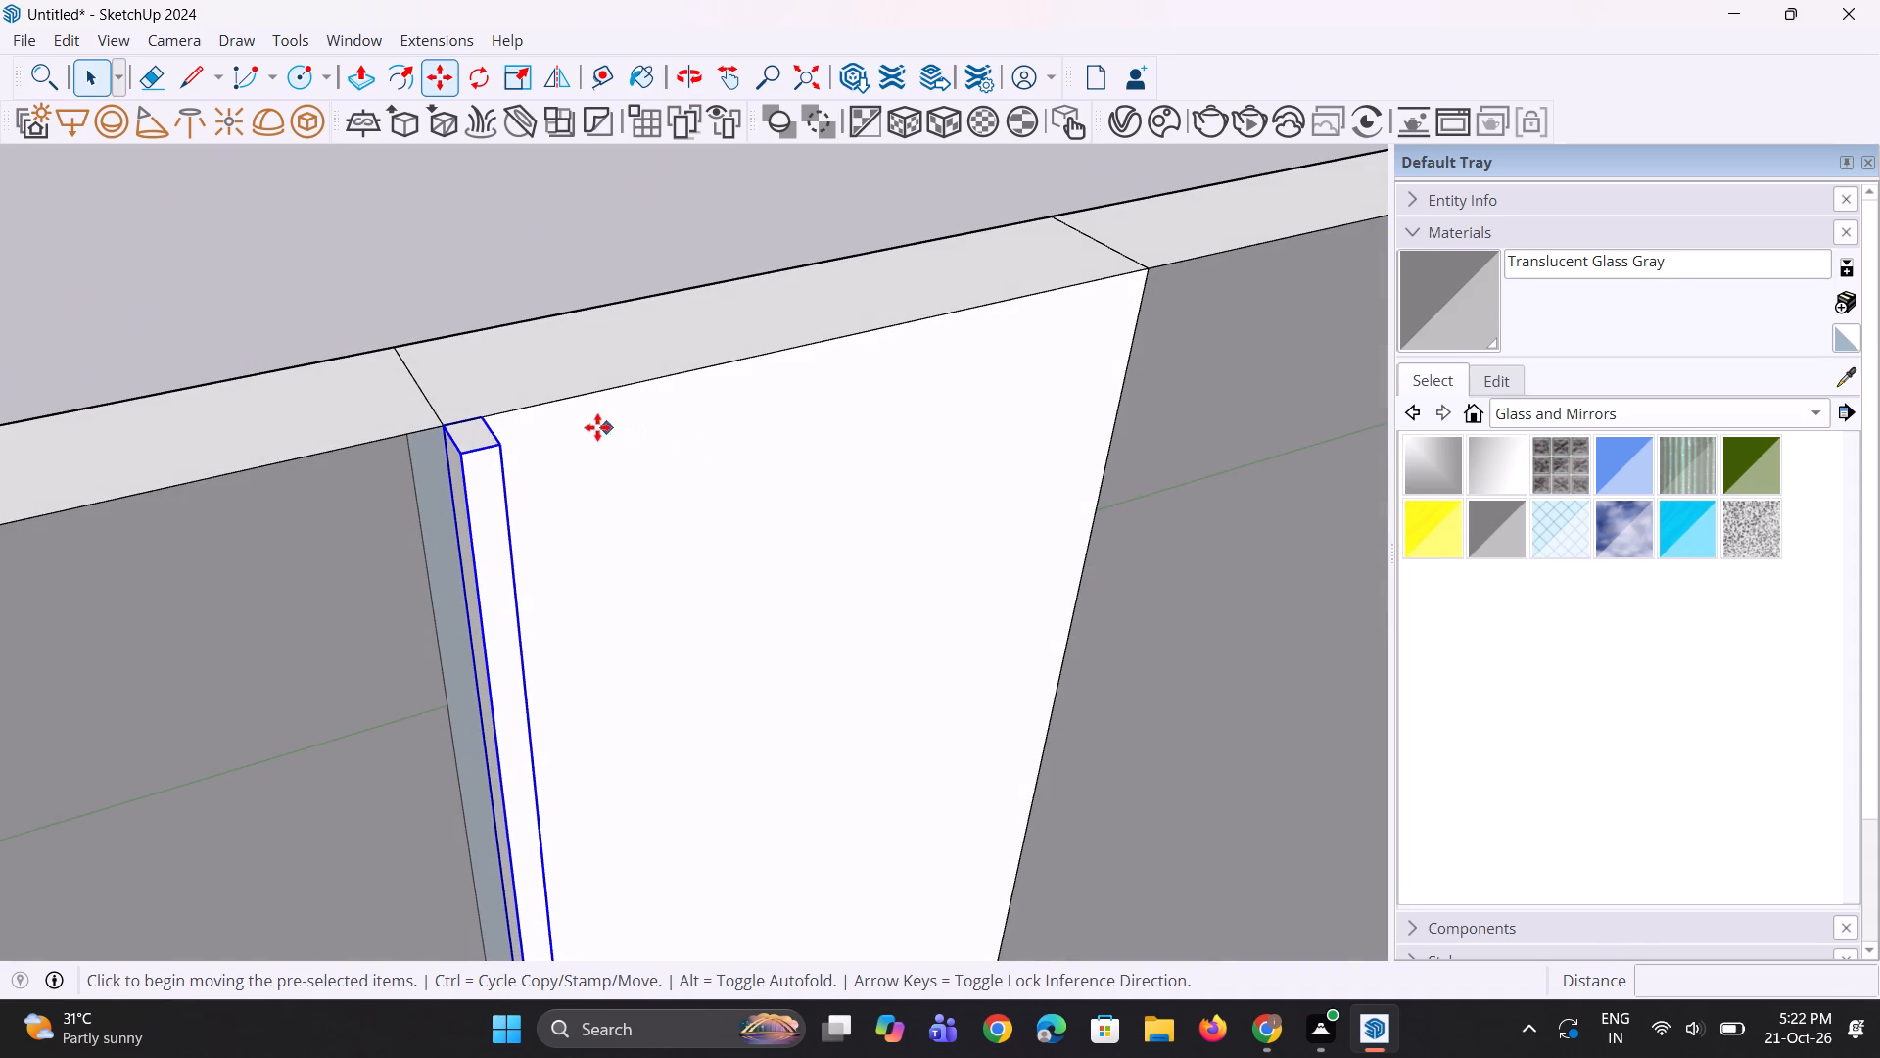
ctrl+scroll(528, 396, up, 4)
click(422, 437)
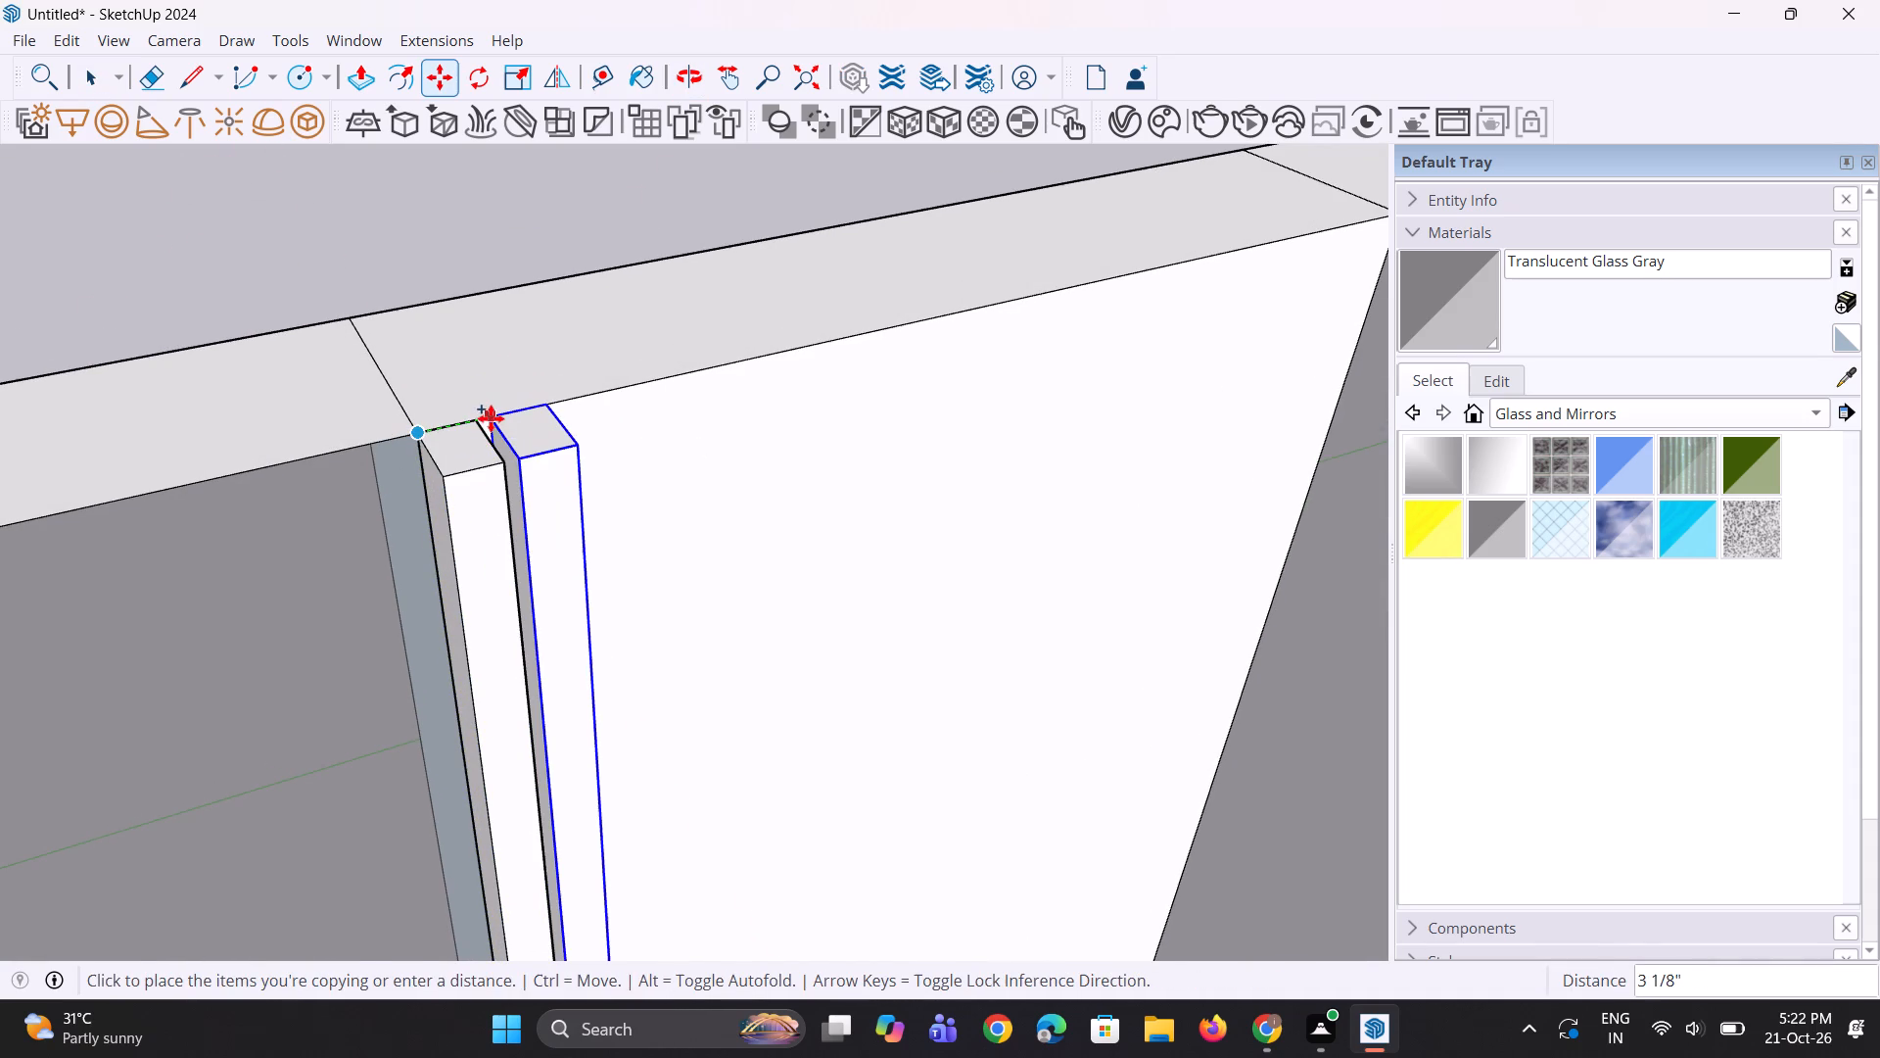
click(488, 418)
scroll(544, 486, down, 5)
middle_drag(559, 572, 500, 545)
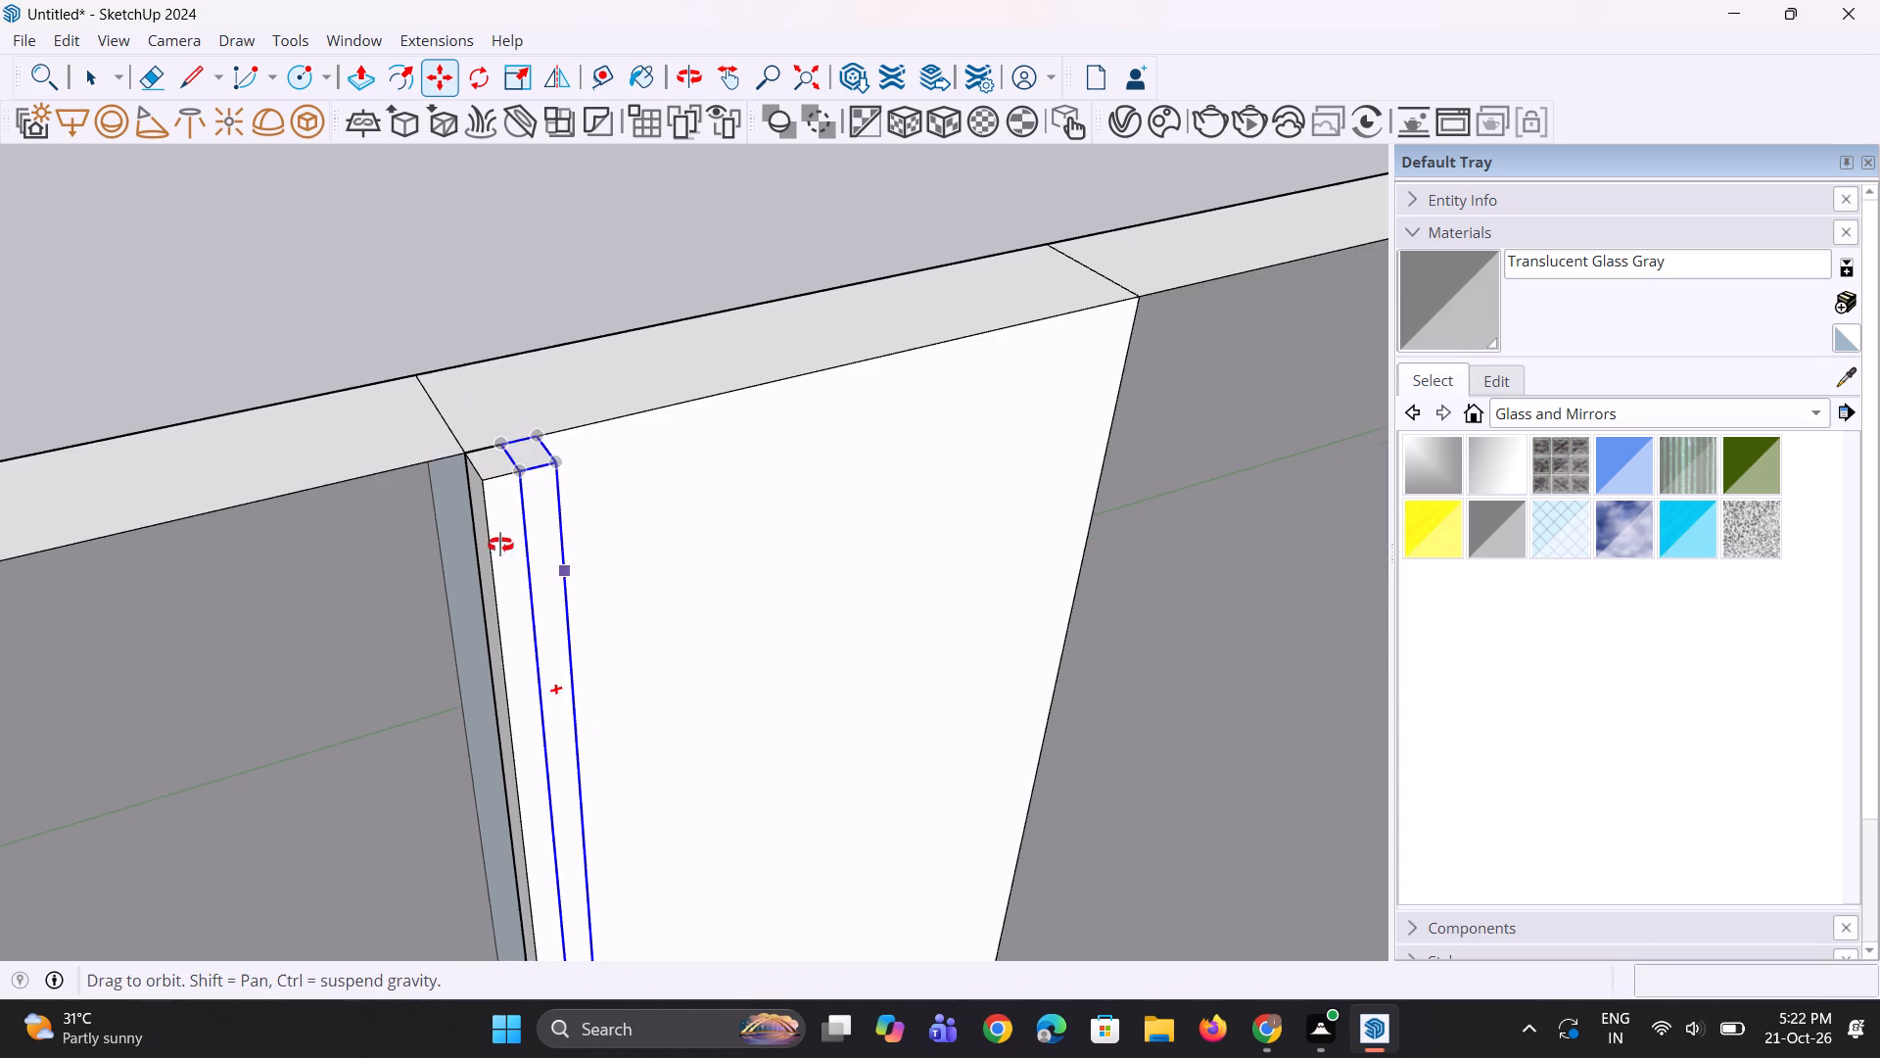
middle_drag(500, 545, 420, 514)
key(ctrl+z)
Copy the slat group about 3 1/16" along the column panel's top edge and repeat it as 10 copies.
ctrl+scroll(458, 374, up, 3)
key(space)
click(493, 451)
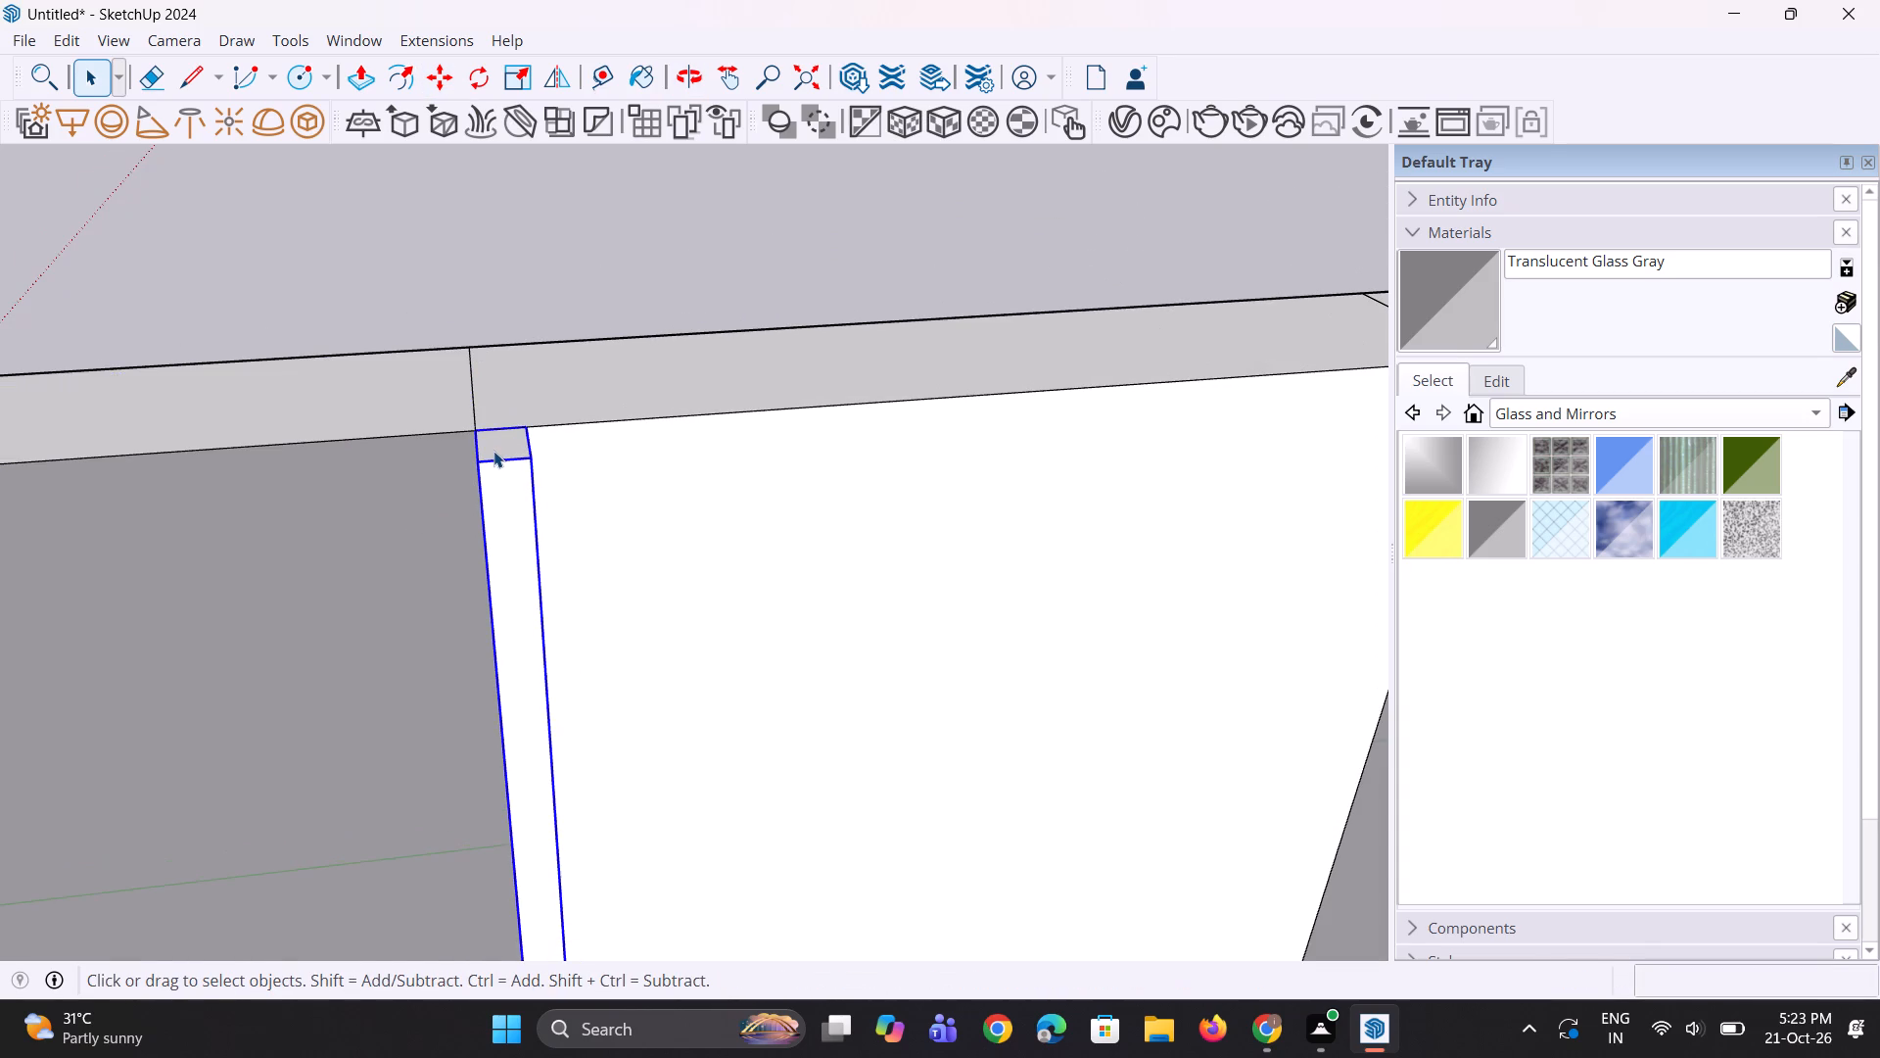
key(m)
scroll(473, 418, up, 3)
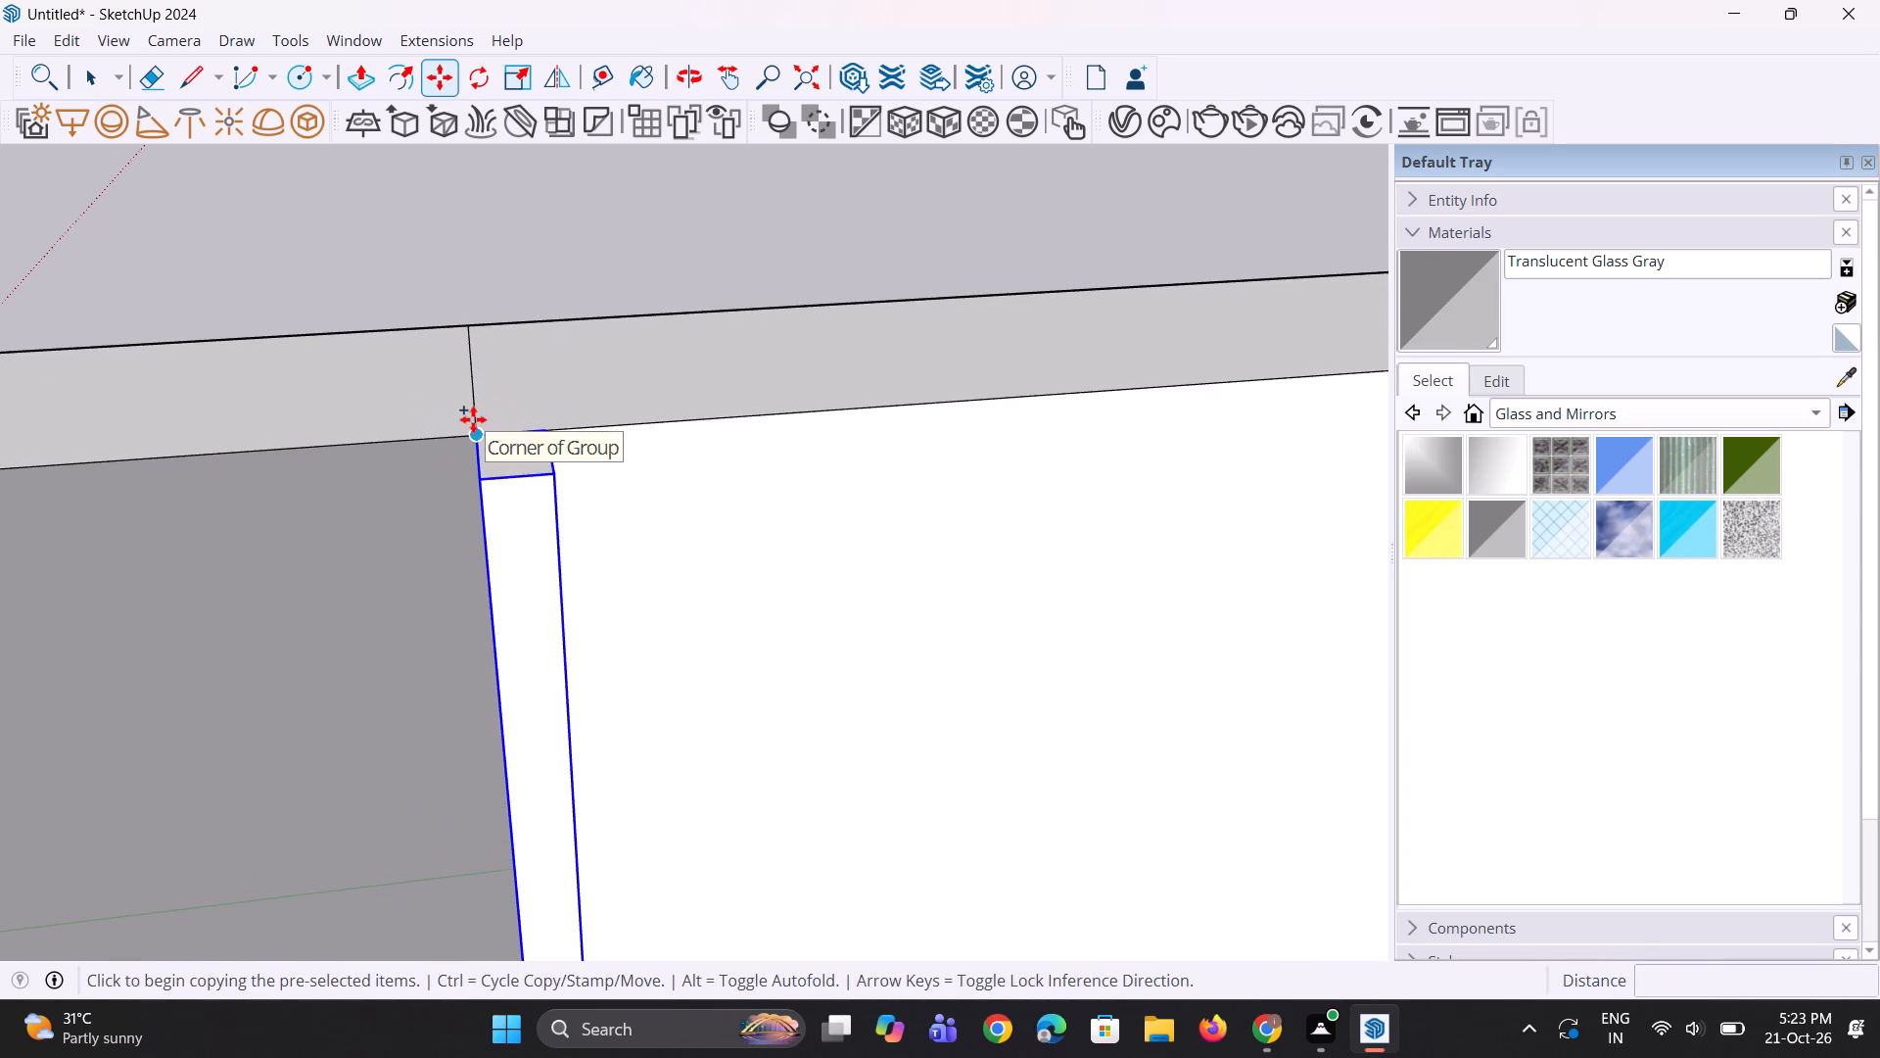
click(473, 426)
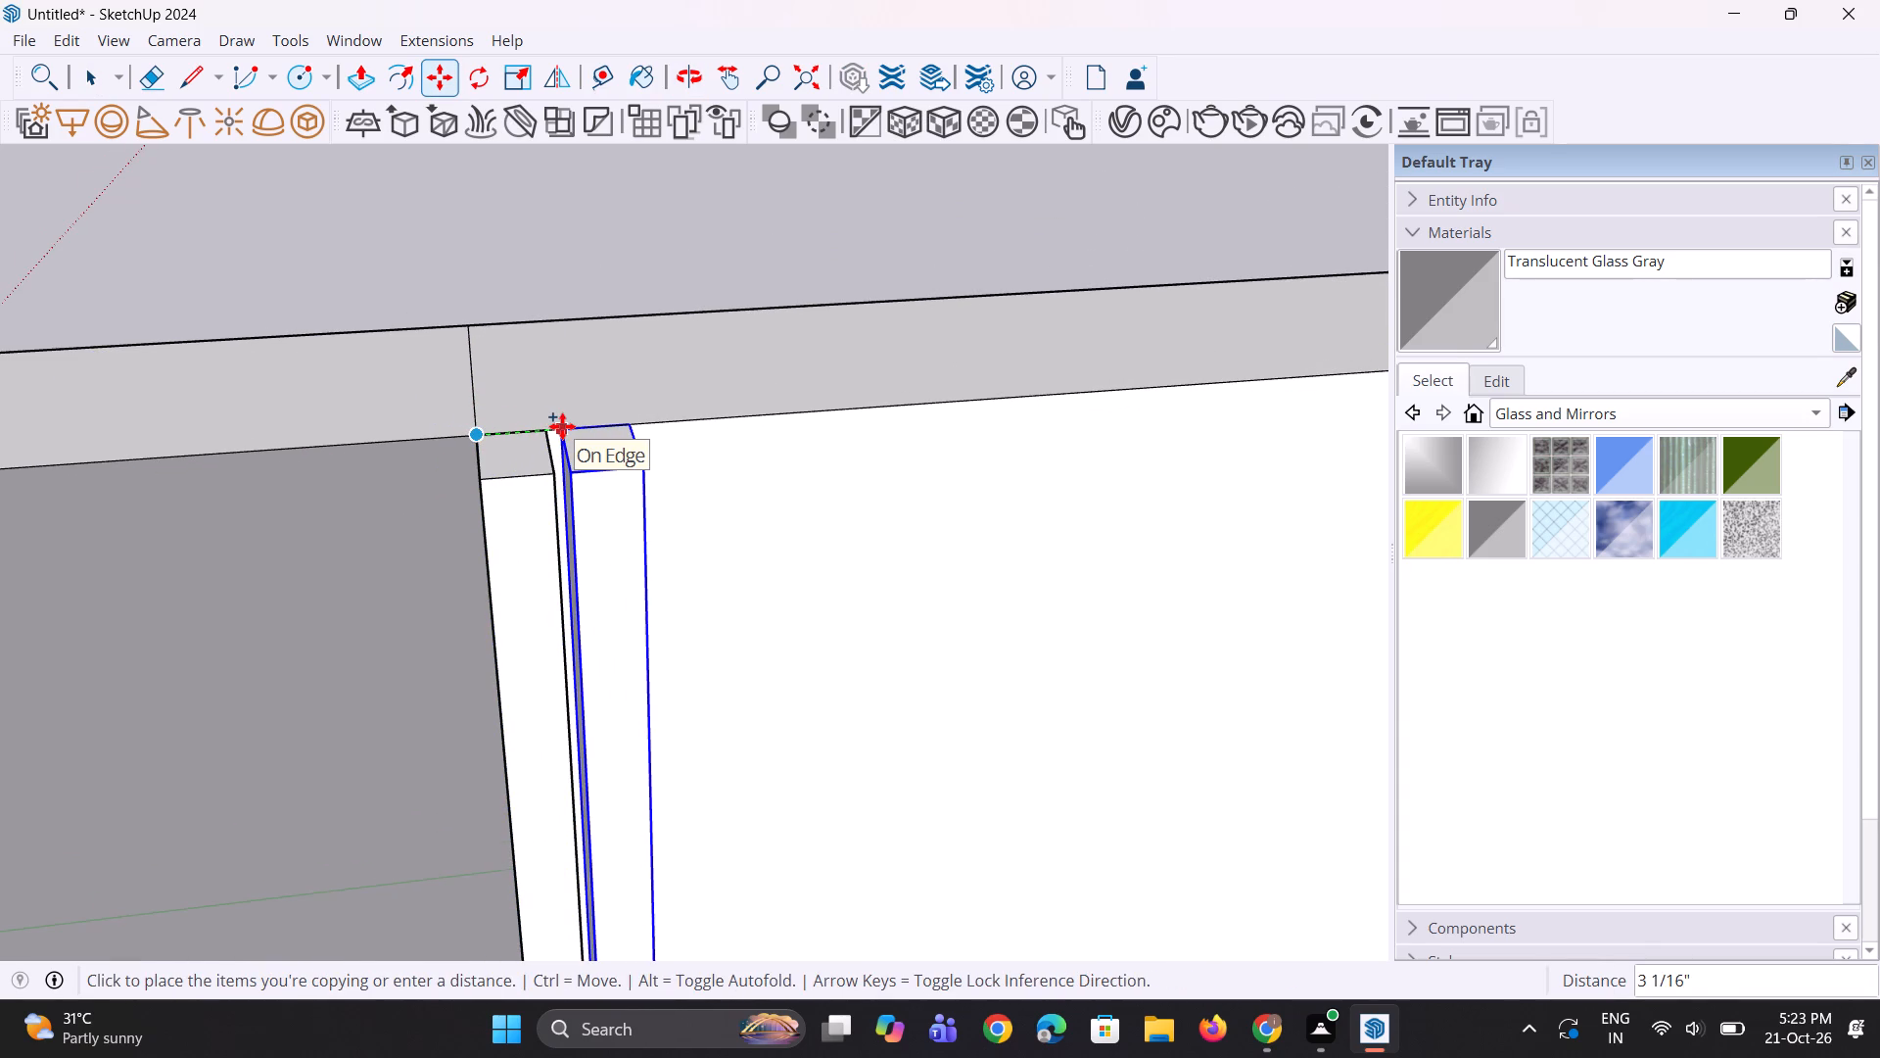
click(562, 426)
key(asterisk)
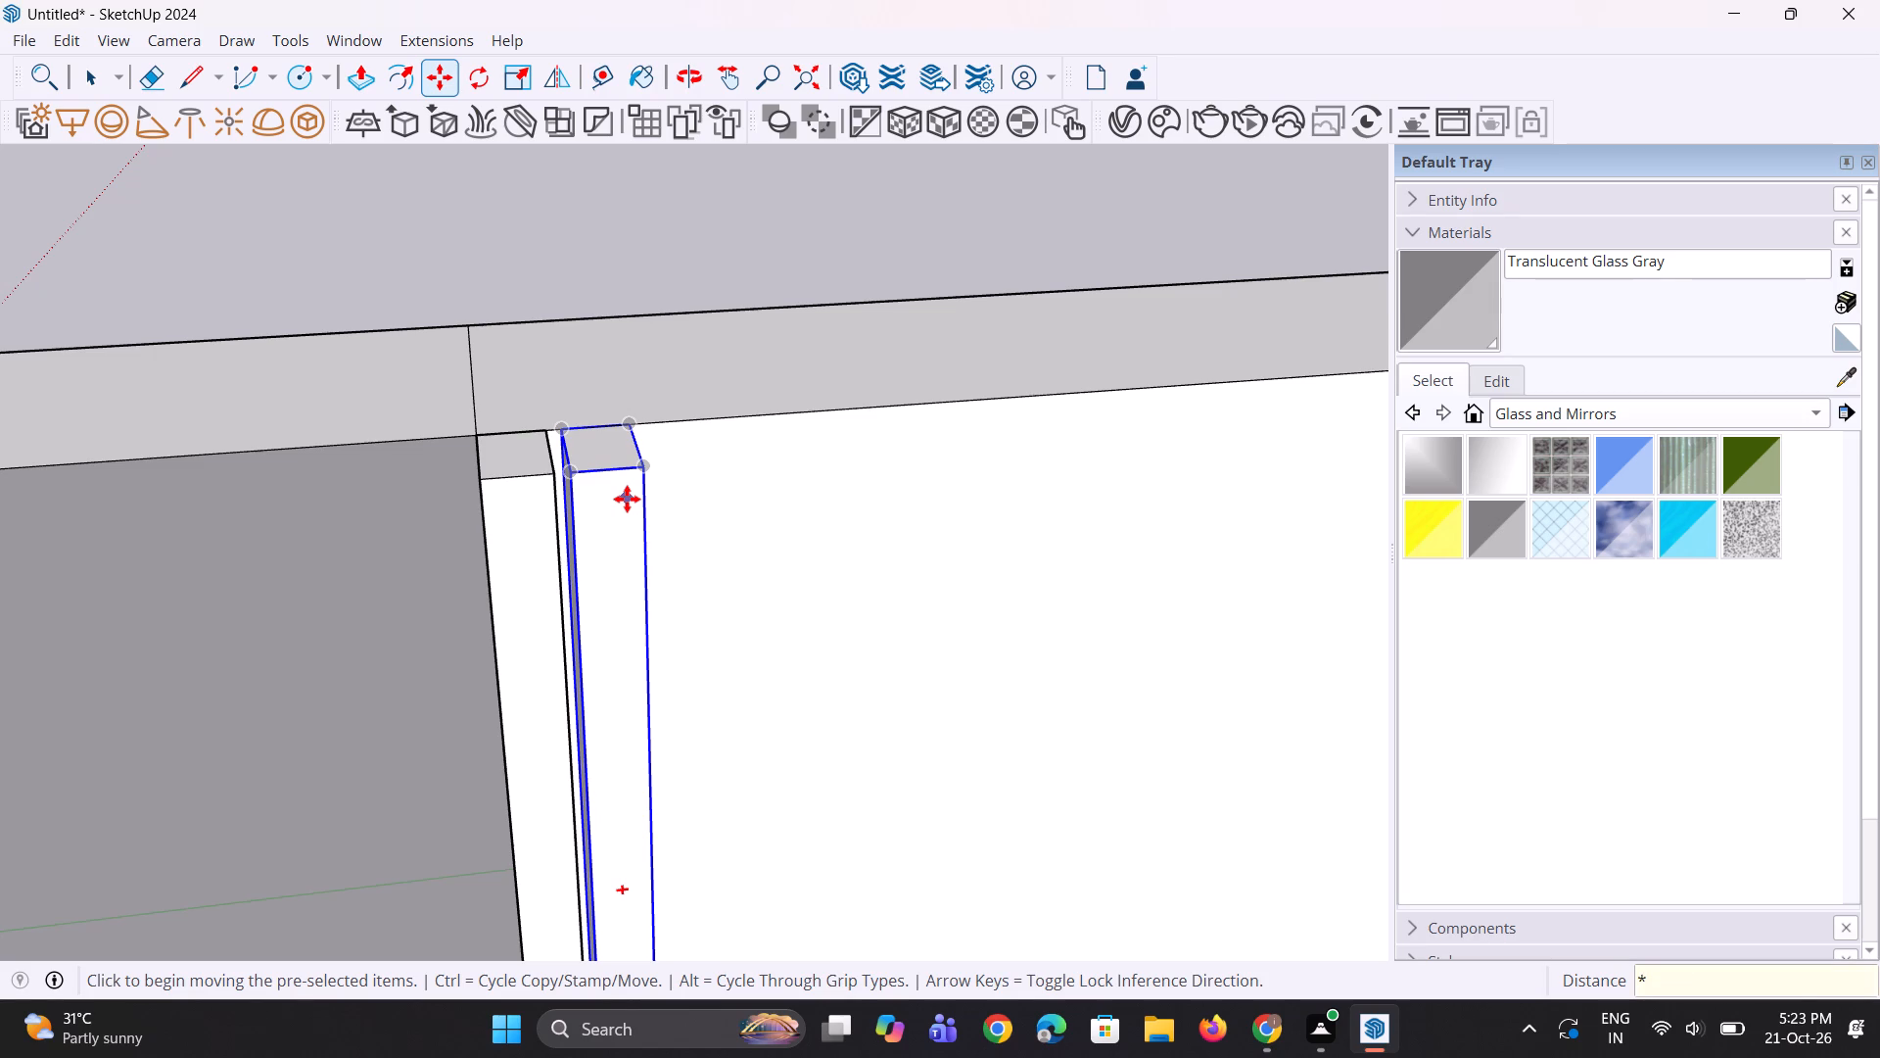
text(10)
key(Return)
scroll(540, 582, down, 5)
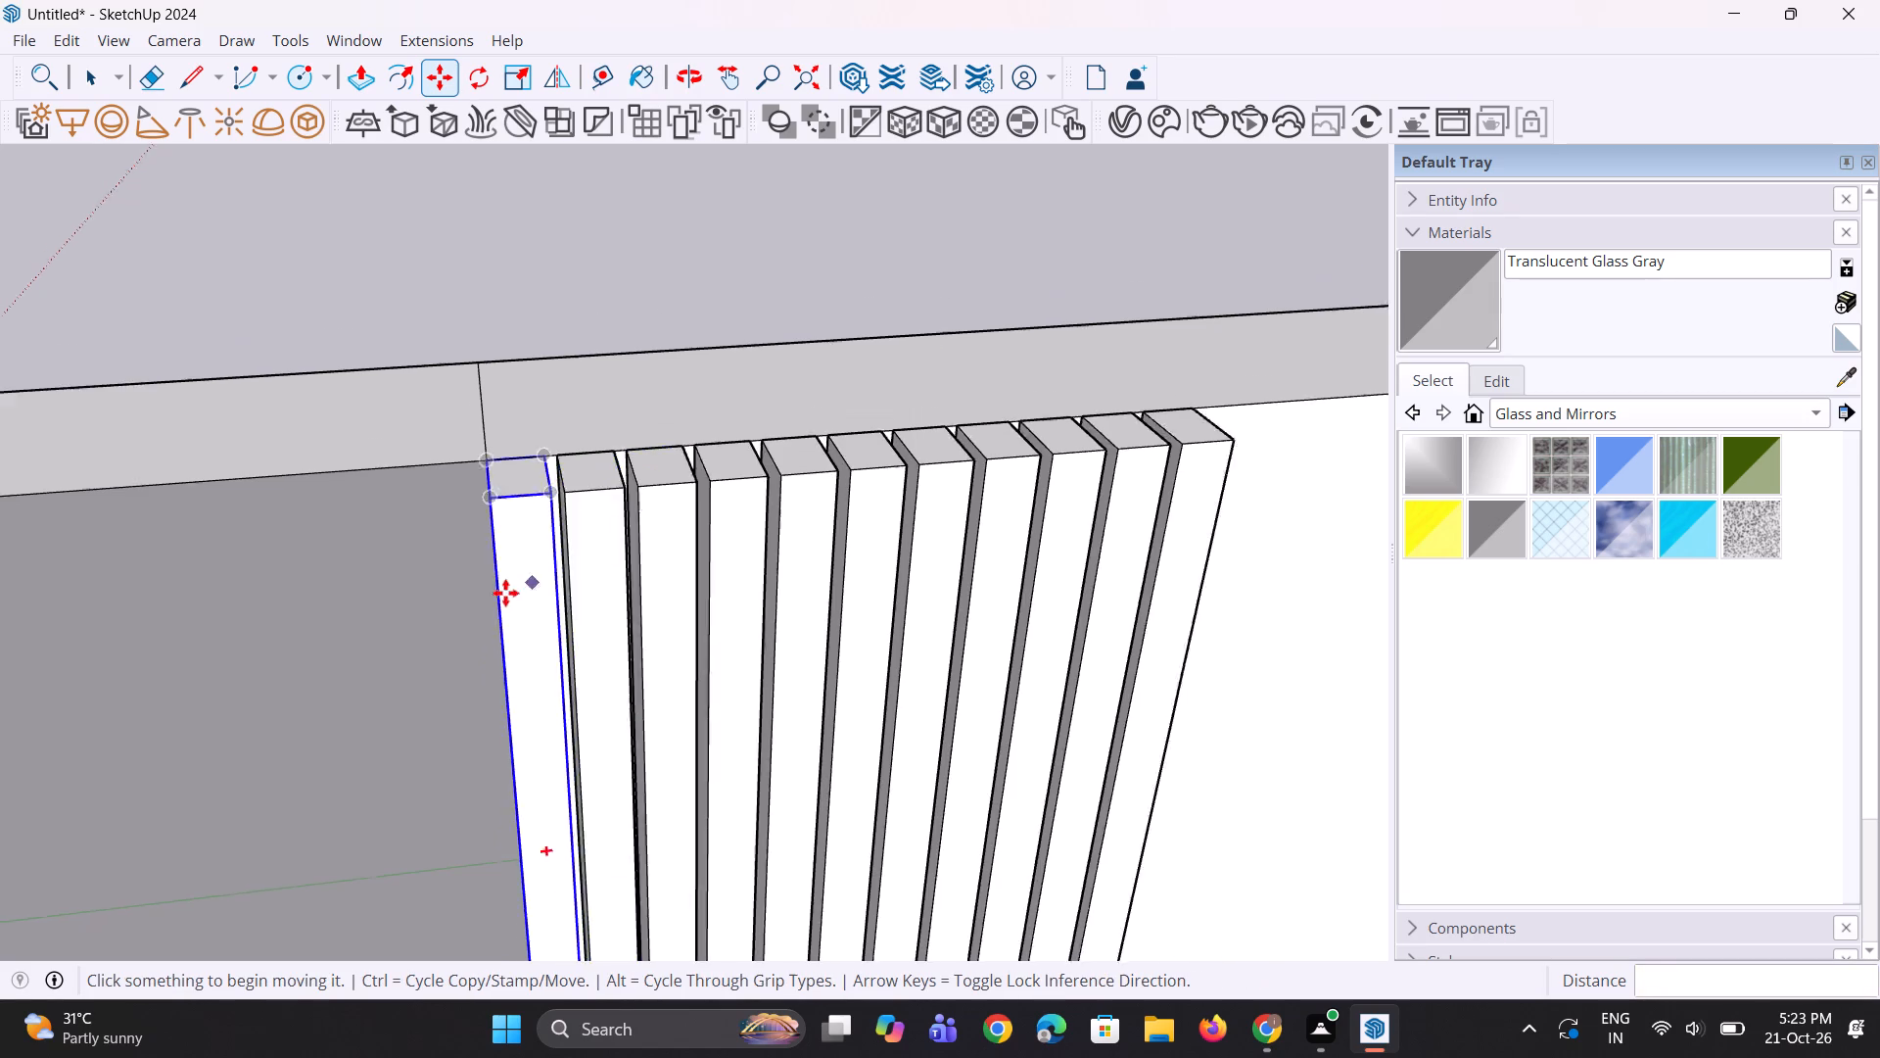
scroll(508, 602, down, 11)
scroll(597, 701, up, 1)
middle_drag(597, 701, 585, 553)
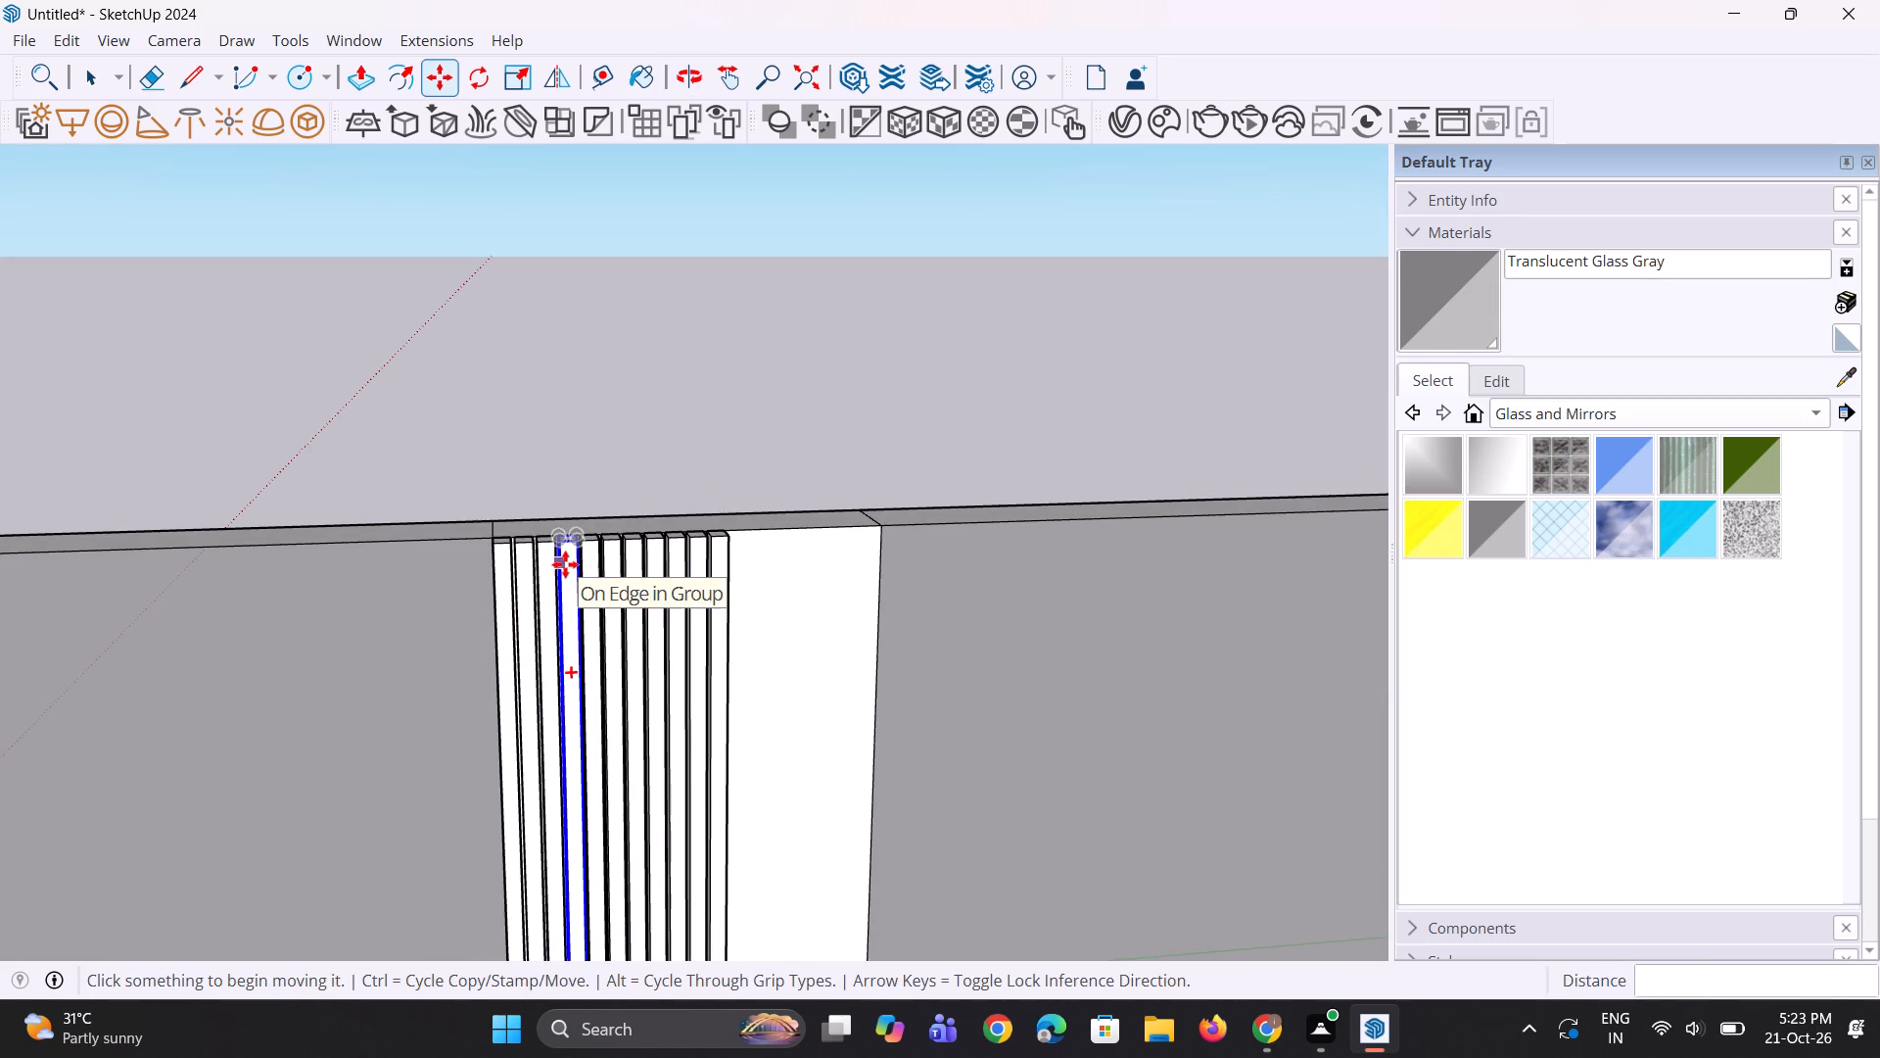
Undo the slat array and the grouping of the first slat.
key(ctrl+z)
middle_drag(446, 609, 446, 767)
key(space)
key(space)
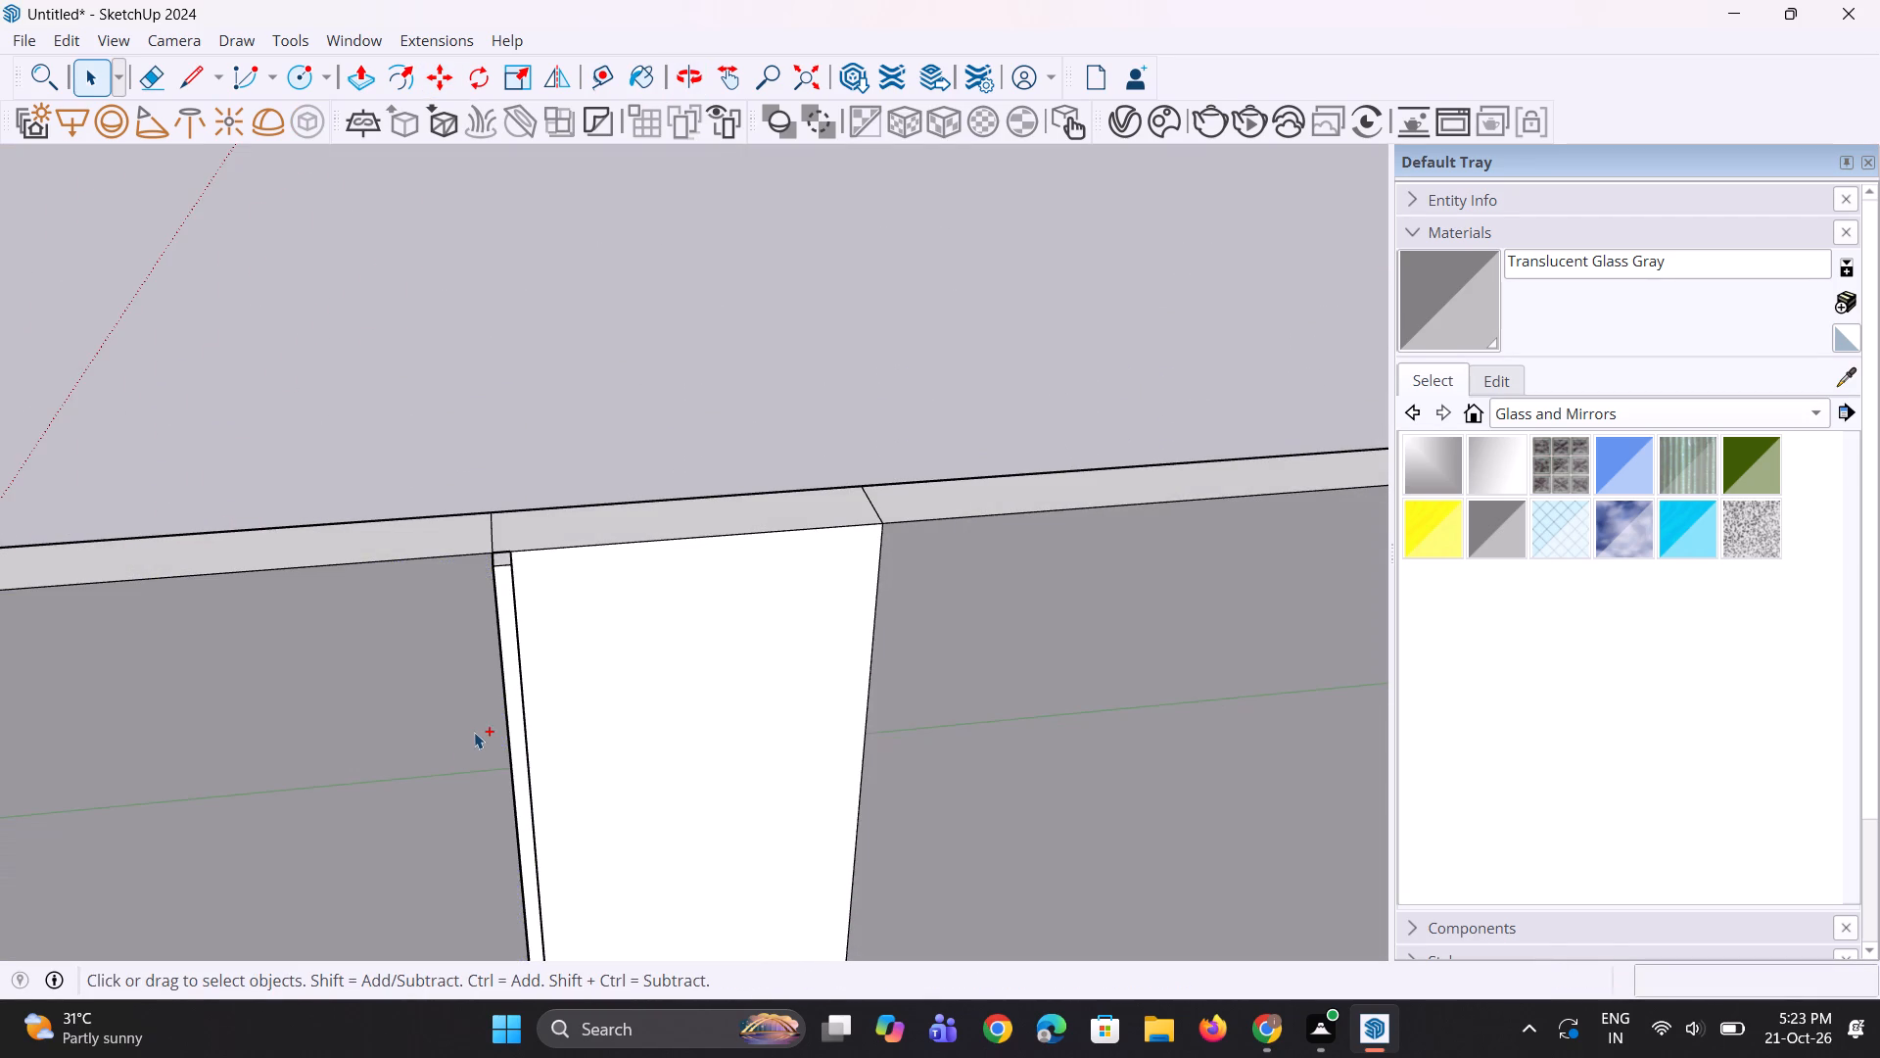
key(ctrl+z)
Pull the ungrouped slat's front face slightly farther out into the room.
key(p)
scroll(515, 703, up, 6)
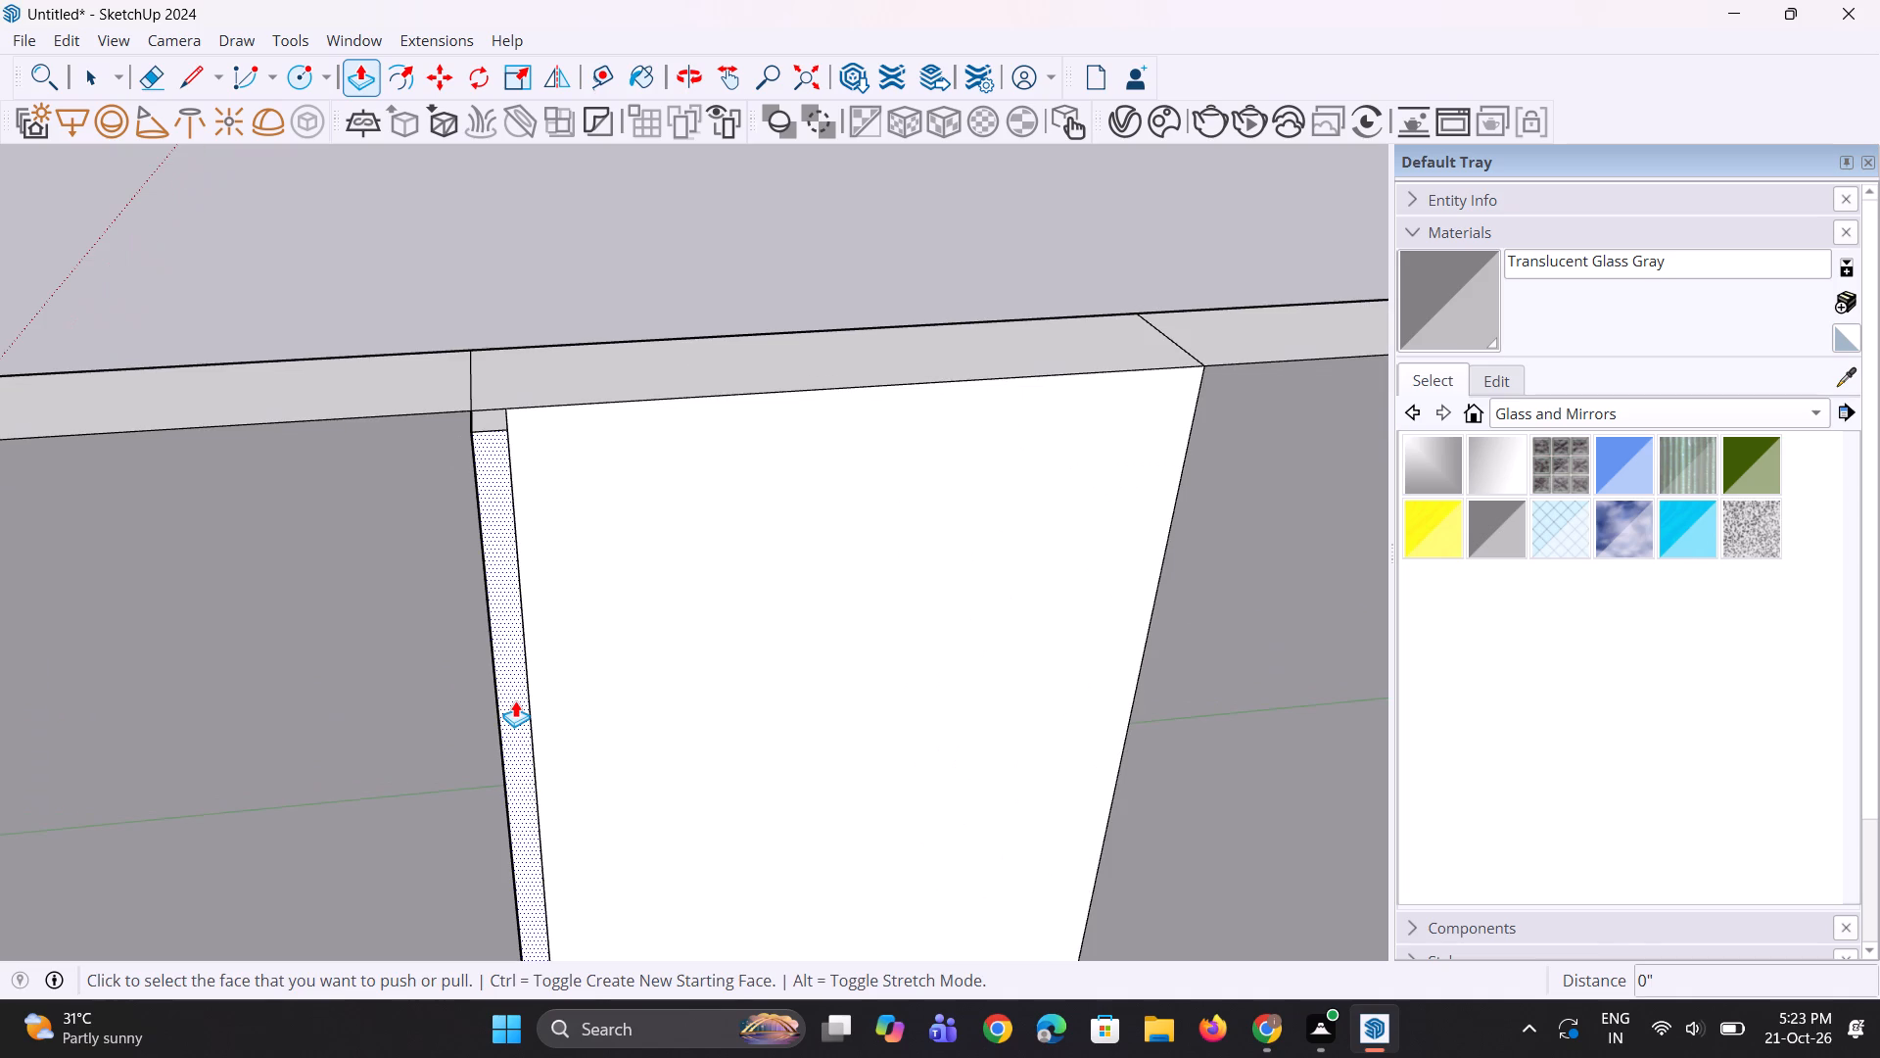
click(515, 700)
click(516, 717)
key(space)
key(space)
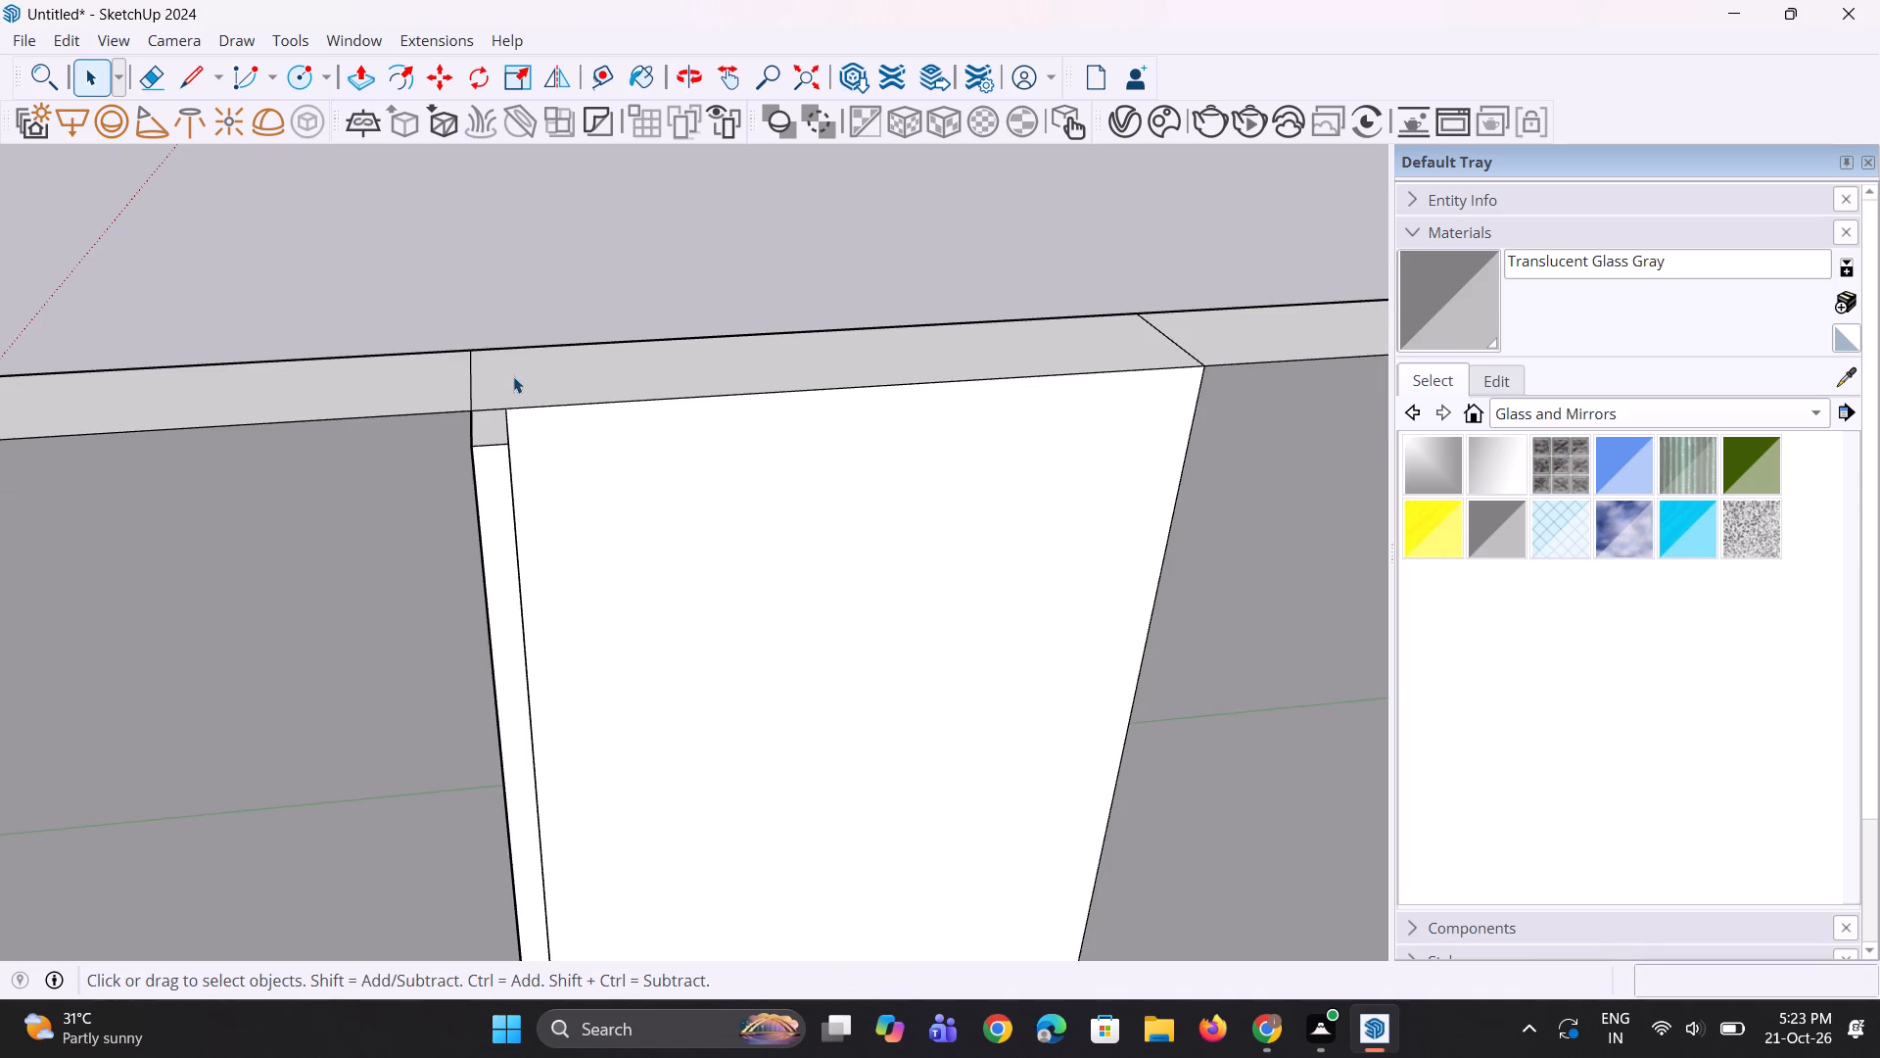
click(505, 326)
Select the deepened slat's two sides, front and top faces and make them a group.
middle_drag(410, 545, 605, 449)
scroll(474, 499, up, 2)
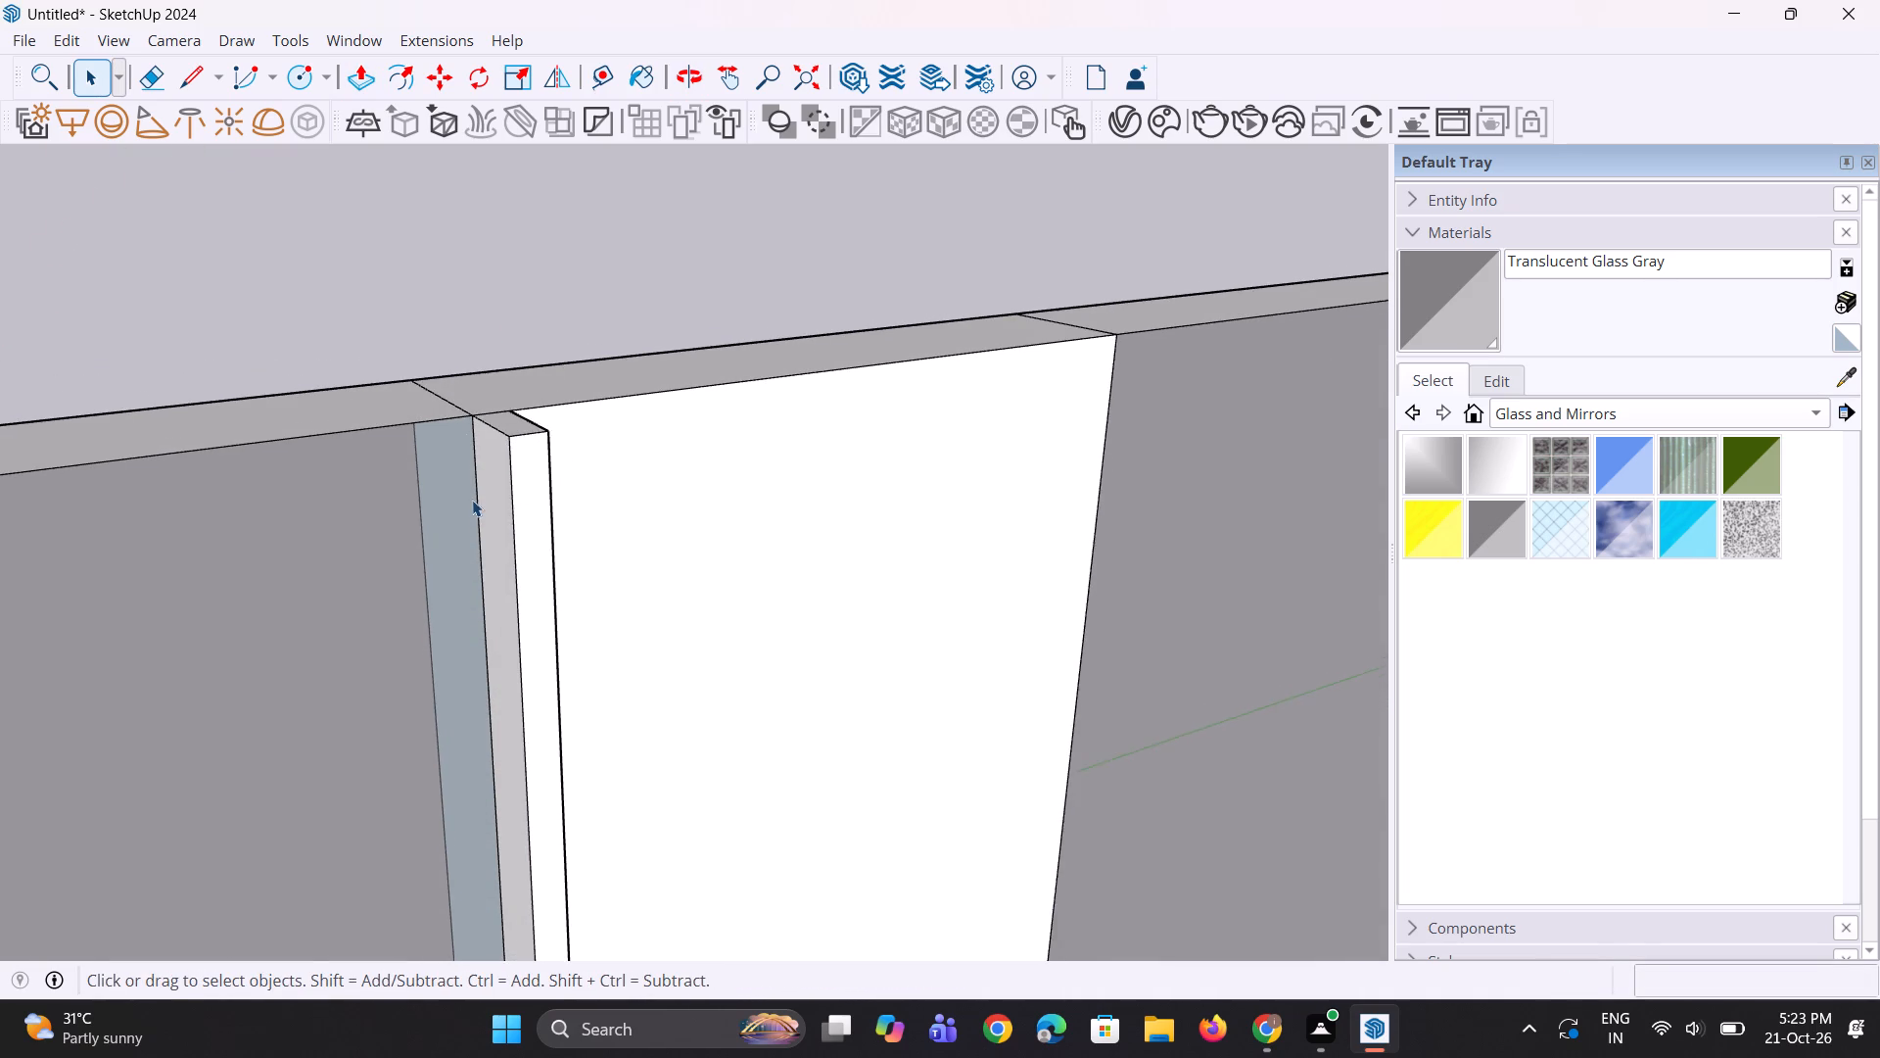
click(503, 520)
ctrl+click(530, 527)
middle_drag(625, 553, 369, 561)
scroll(493, 521, up, 1)
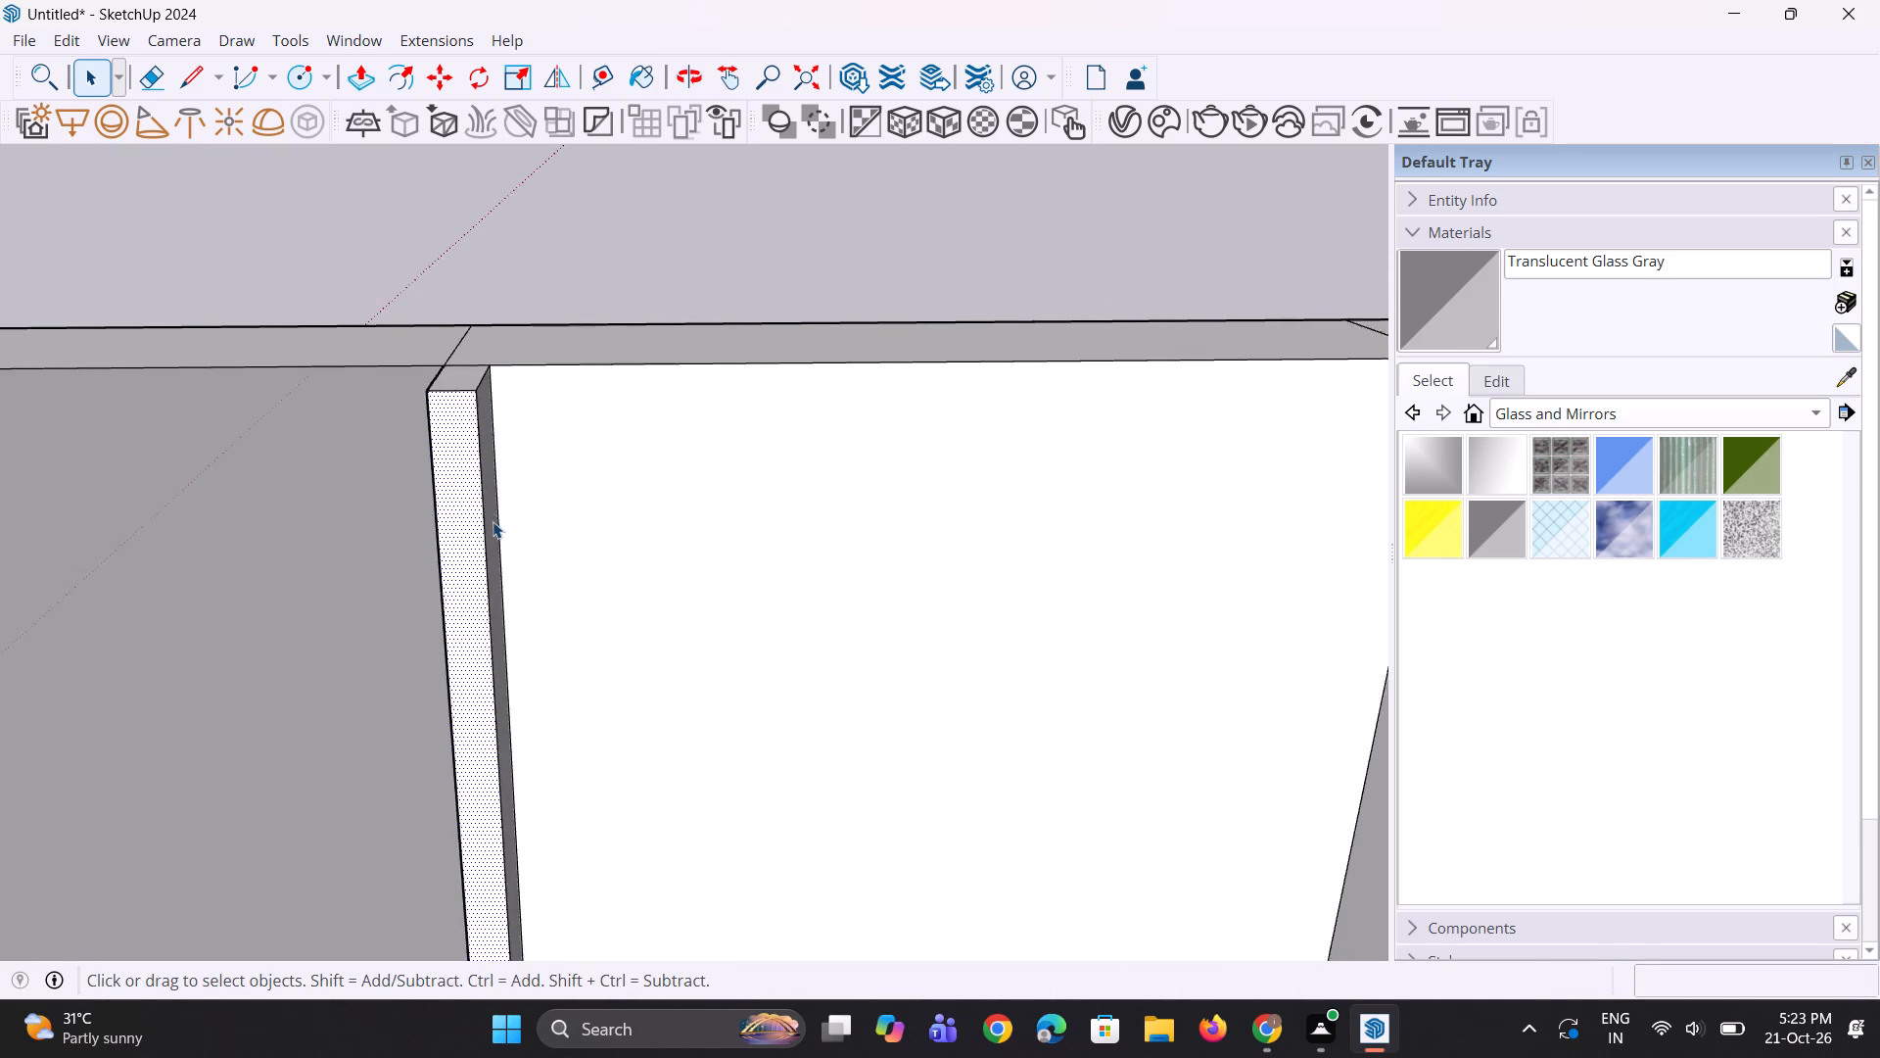
scroll(493, 521, up, 2)
ctrl+click(493, 521)
ctrl+click(455, 345)
right_click(455, 433)
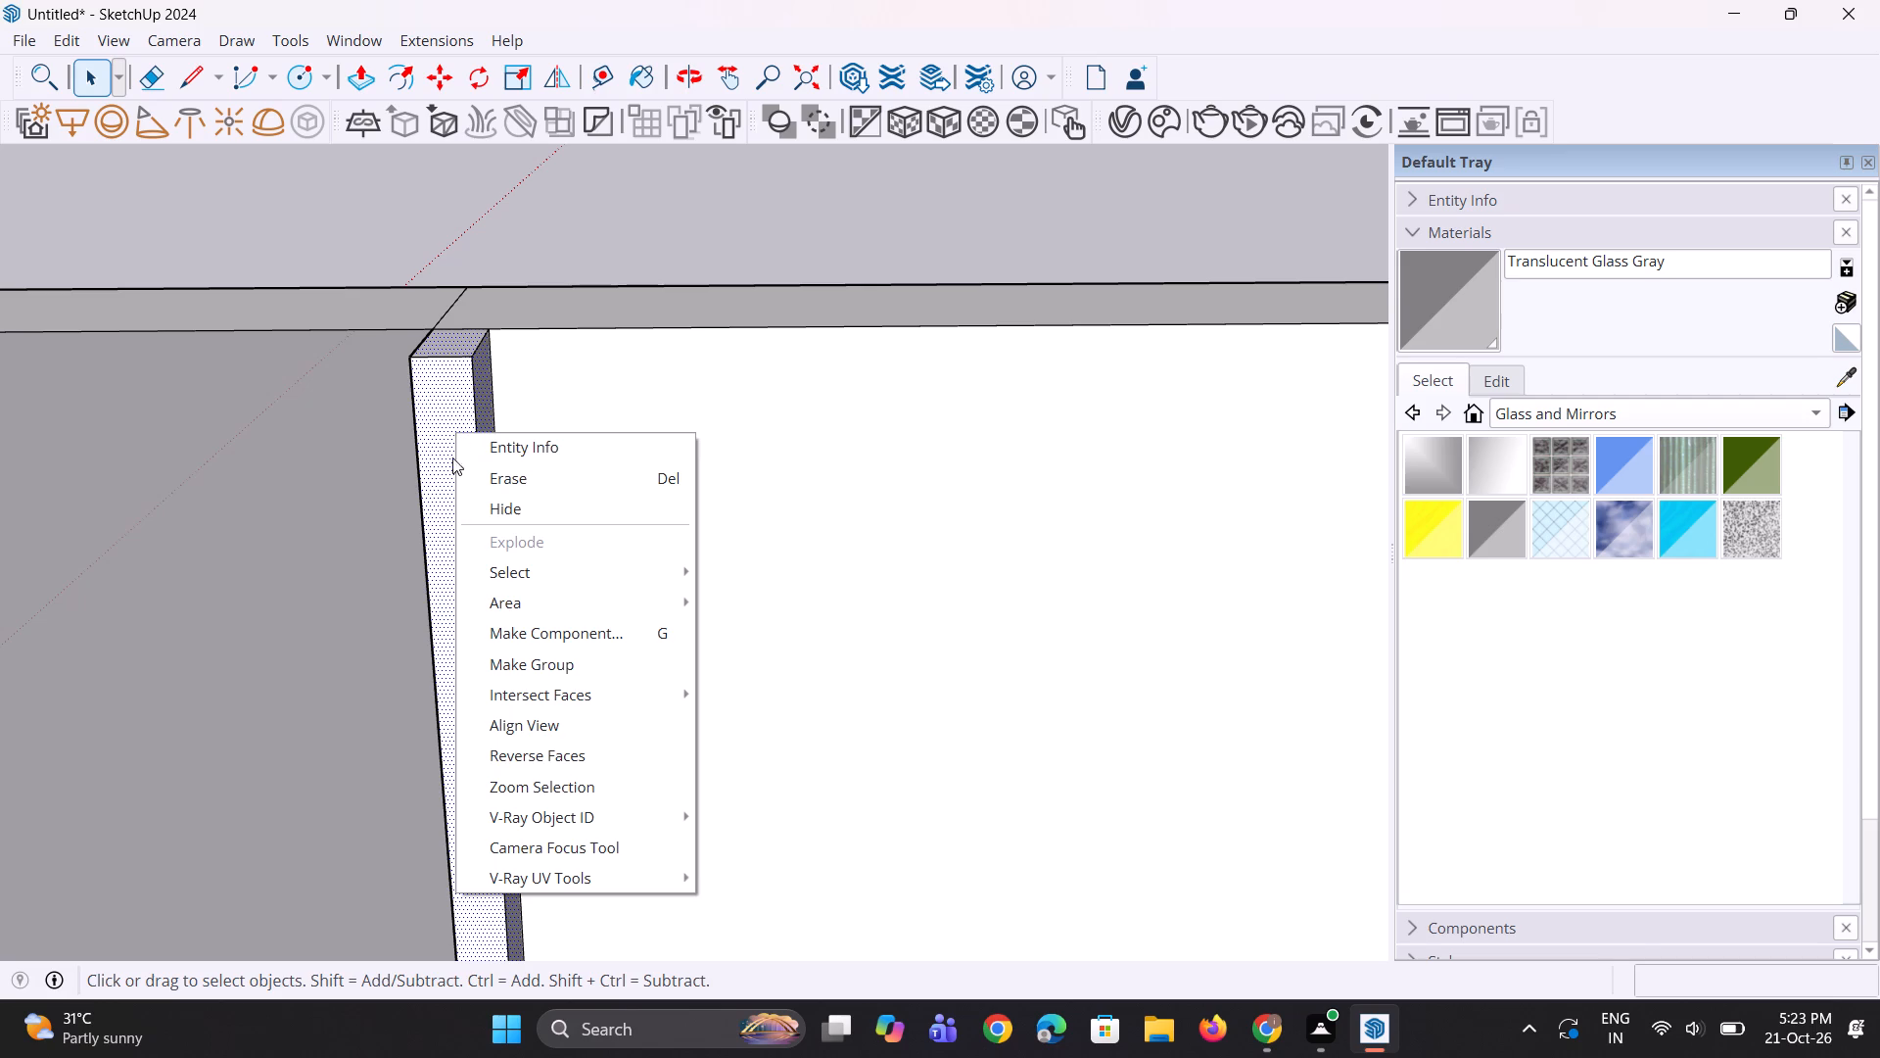
click(504, 657)
Copy the slat group about 3 3/16" along the column panel's top edge and repeat it as 20 copies.
scroll(547, 656, down, 5)
middle_drag(543, 649, 568, 659)
key(m)
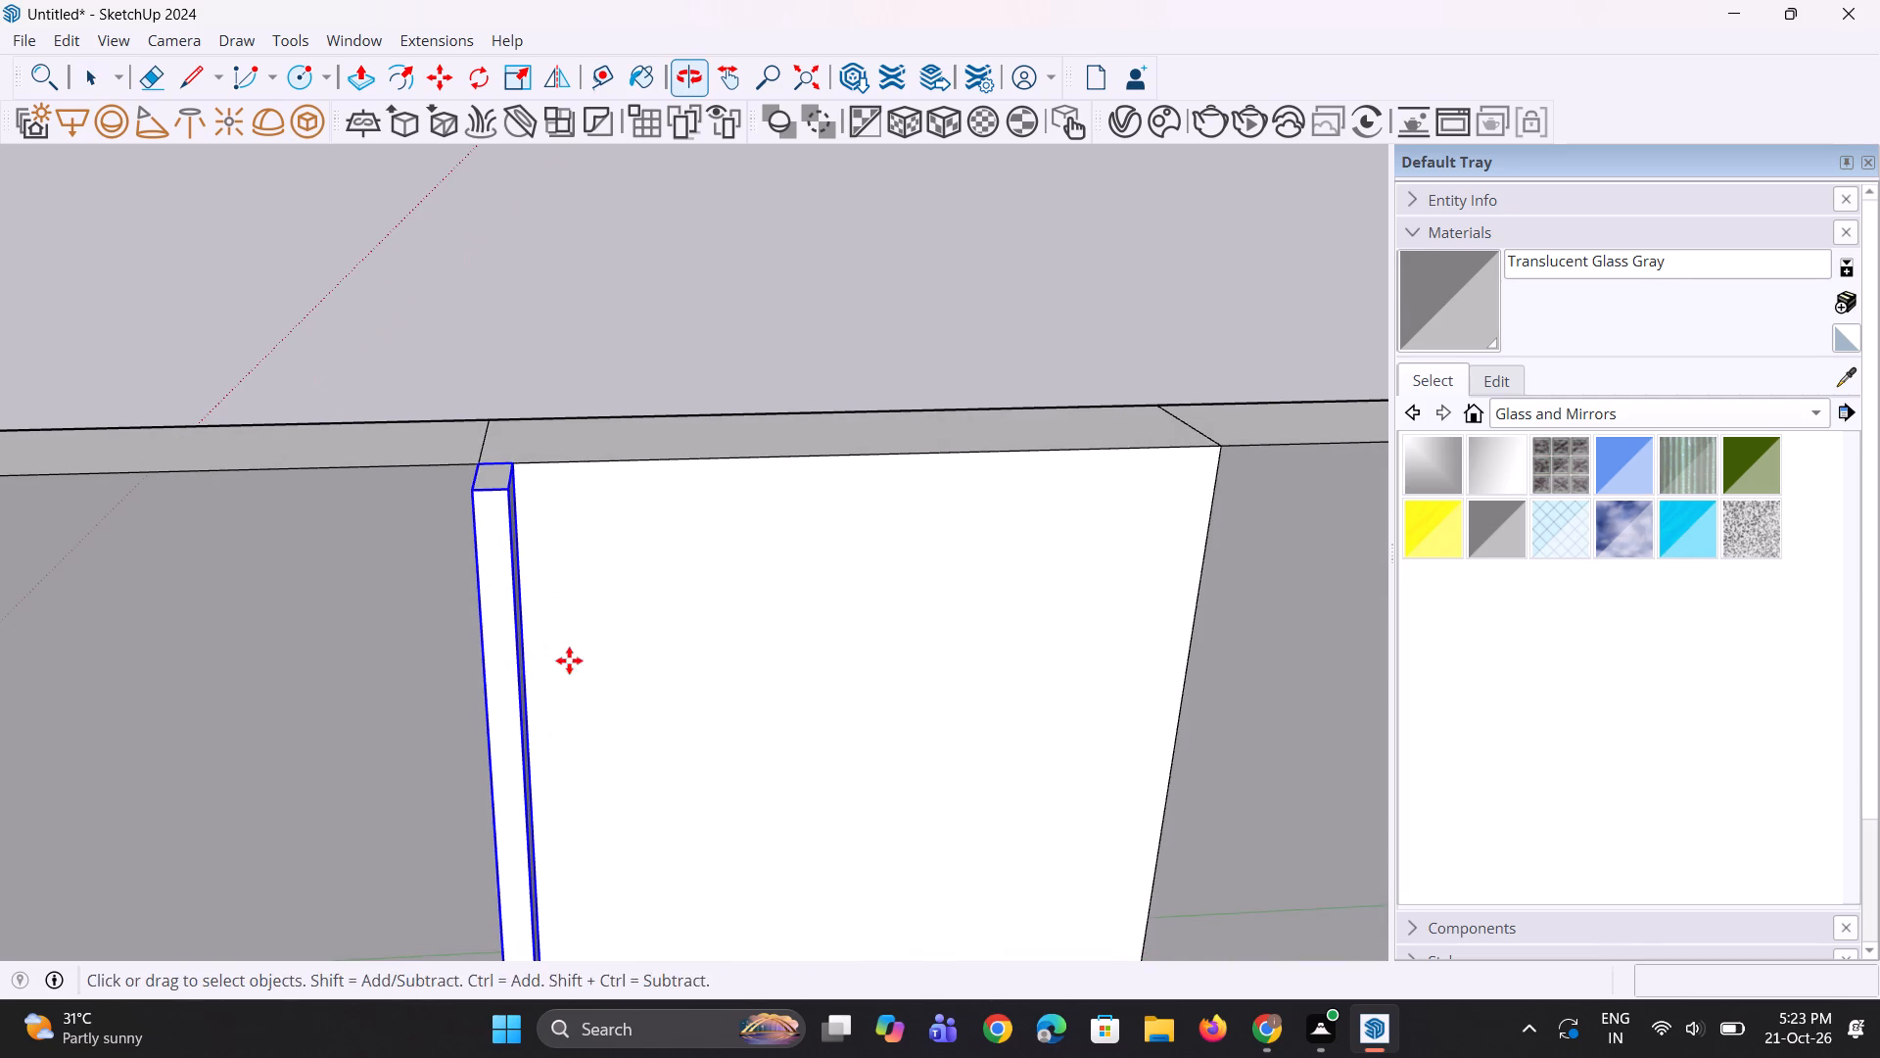
scroll(511, 489, up, 6)
click(465, 464)
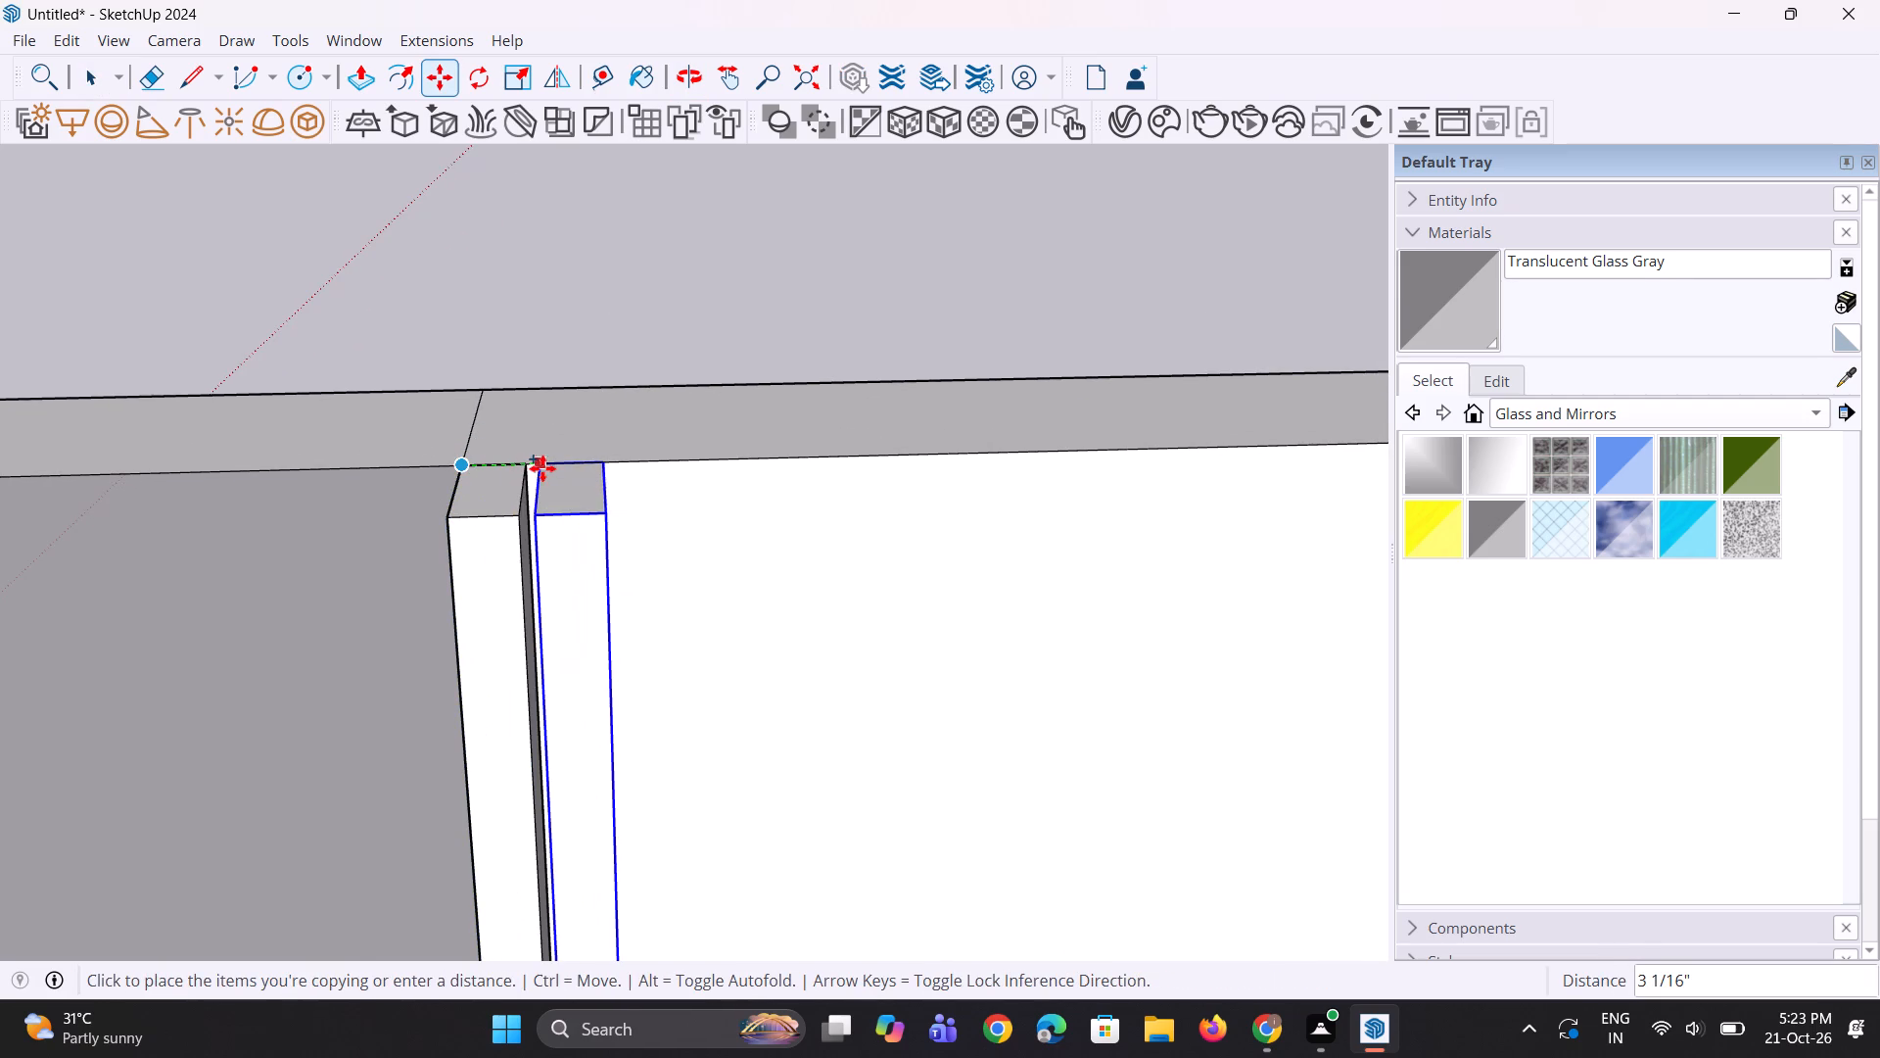
click(543, 469)
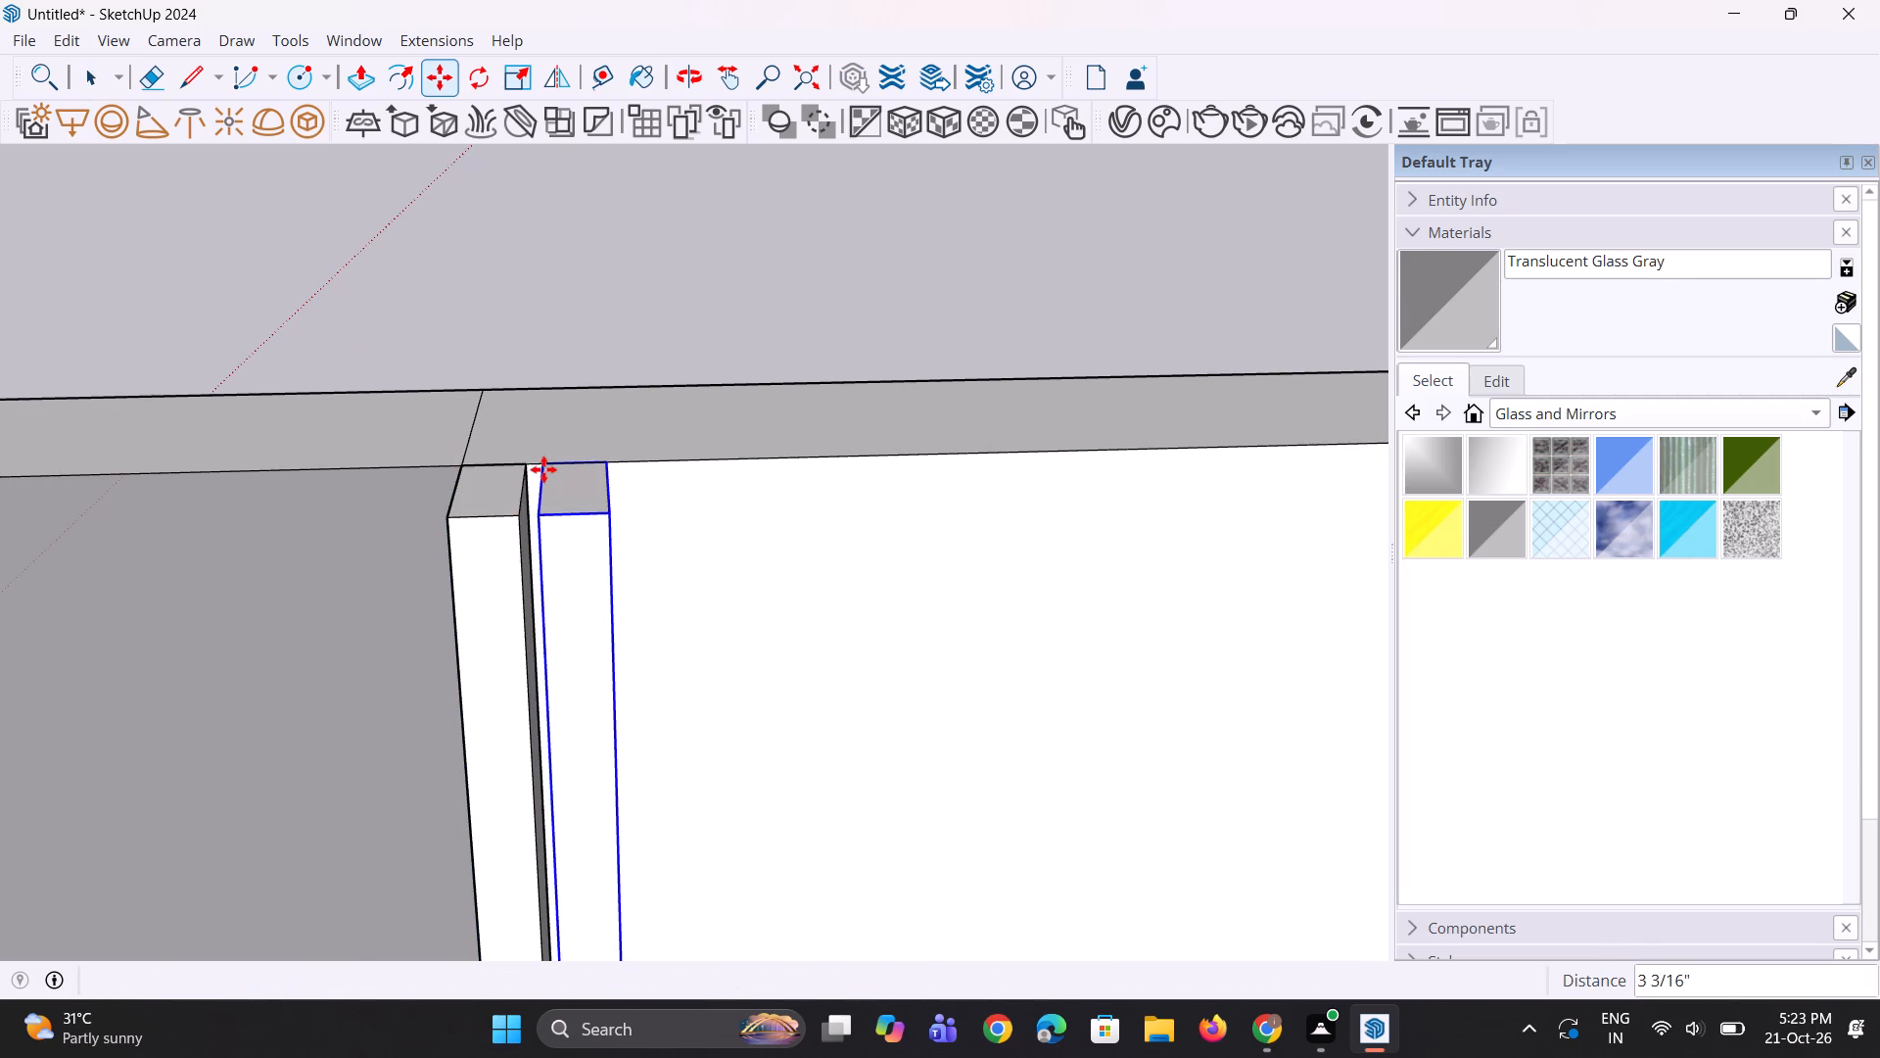
text(*20)
key(Return)
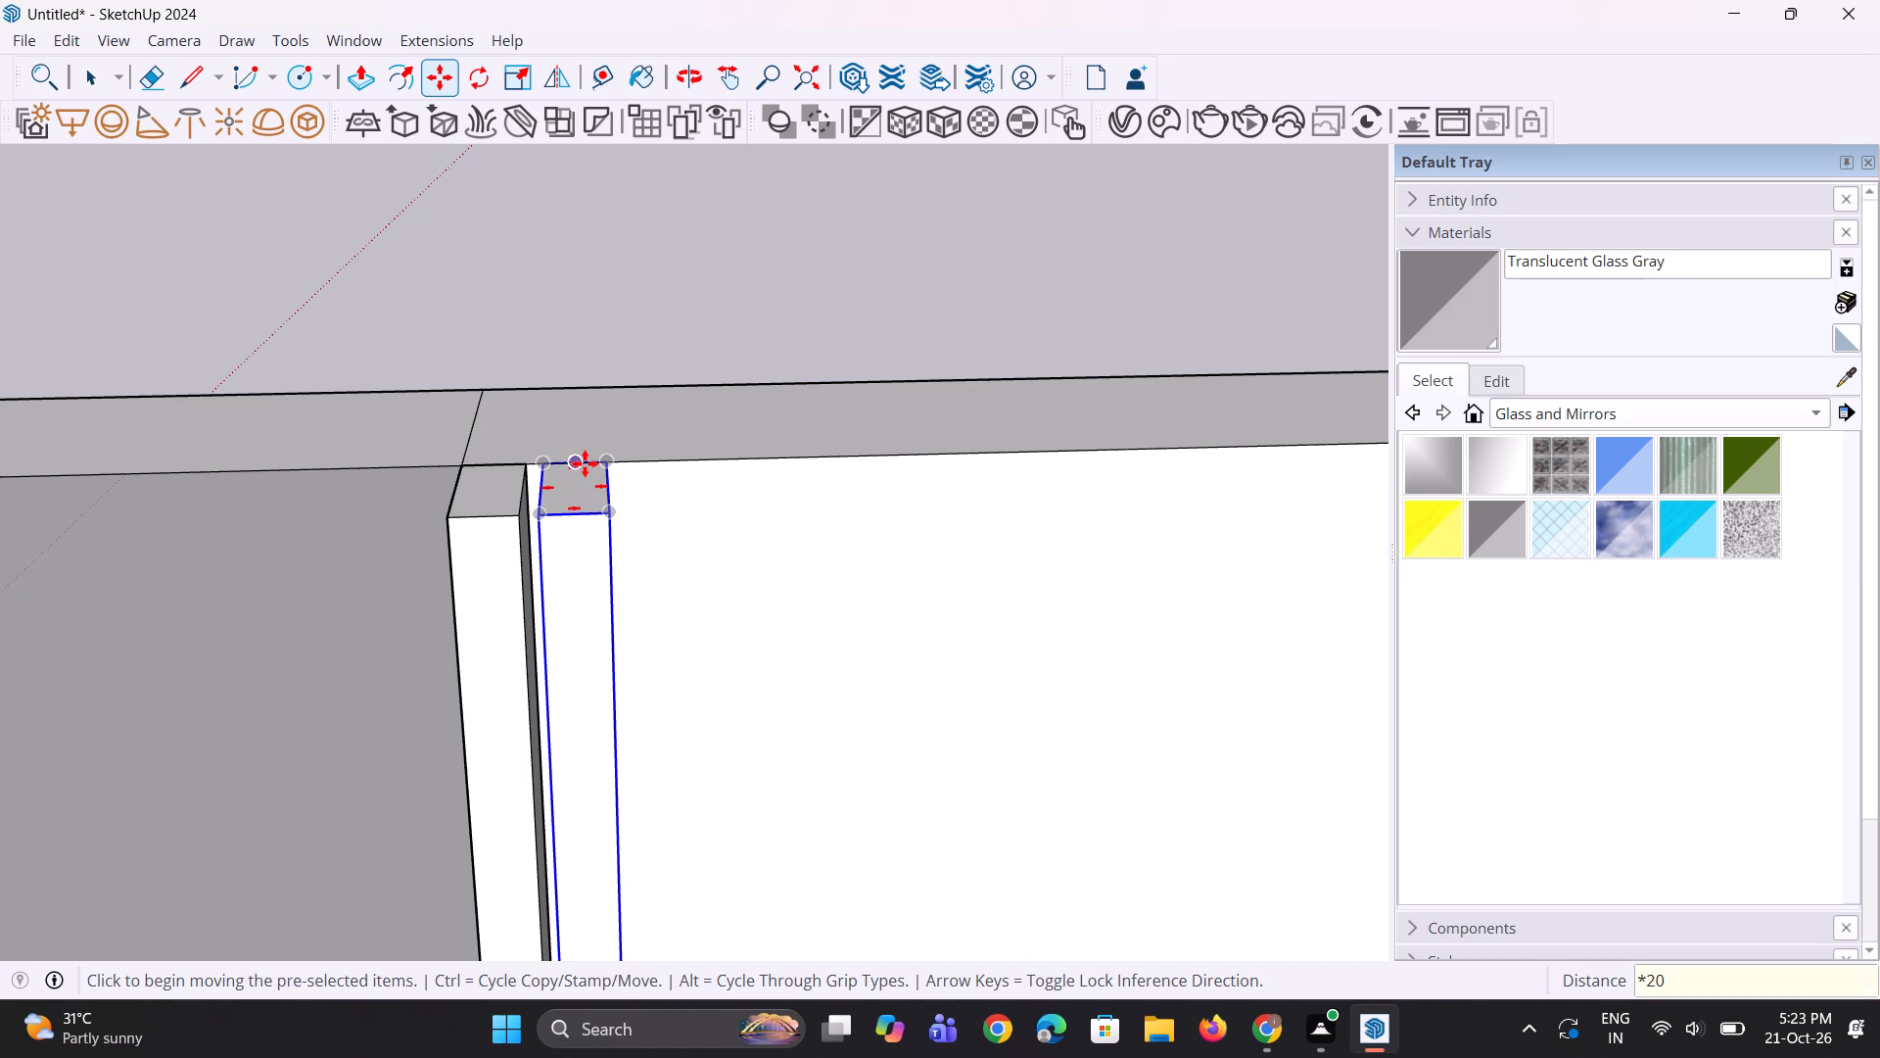
scroll(653, 620, down, 7)
scroll(573, 575, down, 13)
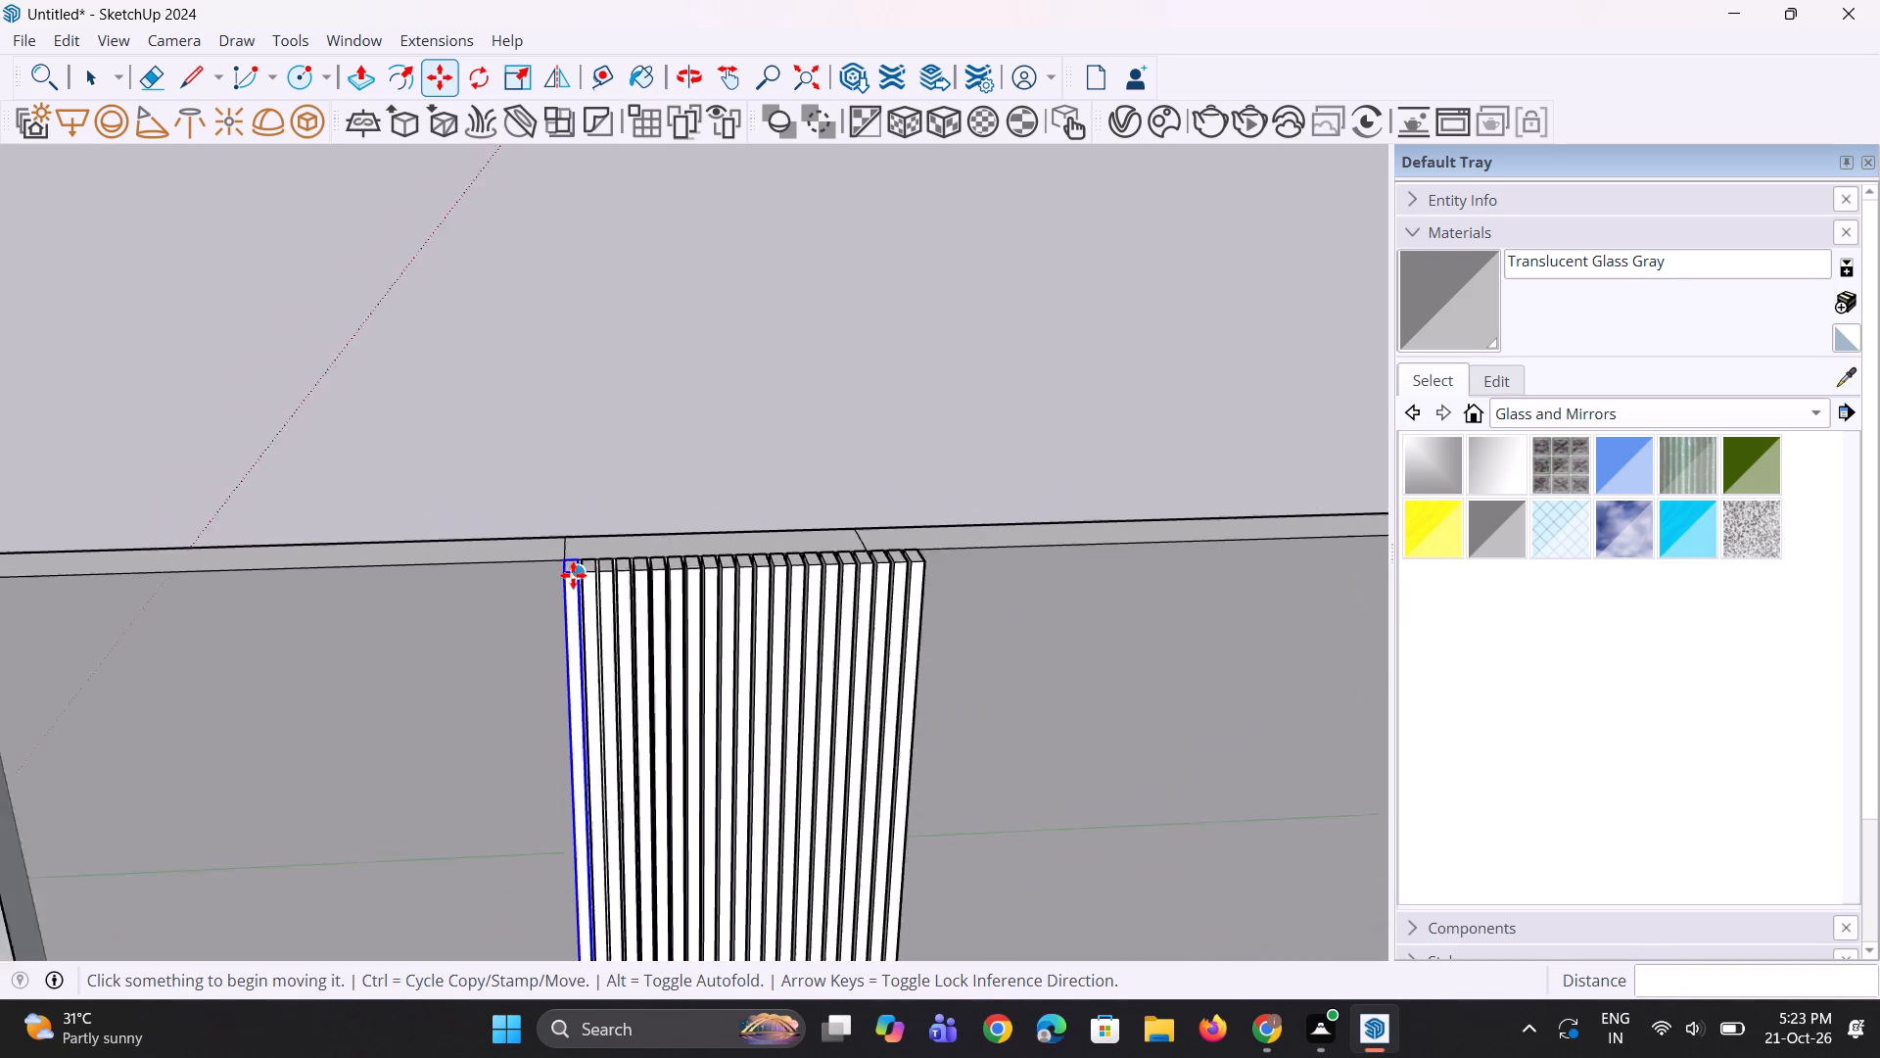
scroll(573, 575, down, 1)
middle_drag(867, 690, 748, 810)
key(space)
Delete the three slats at the end of the row nearer the sofa, beyond and at the column panel's edge.
scroll(796, 553, up, 2)
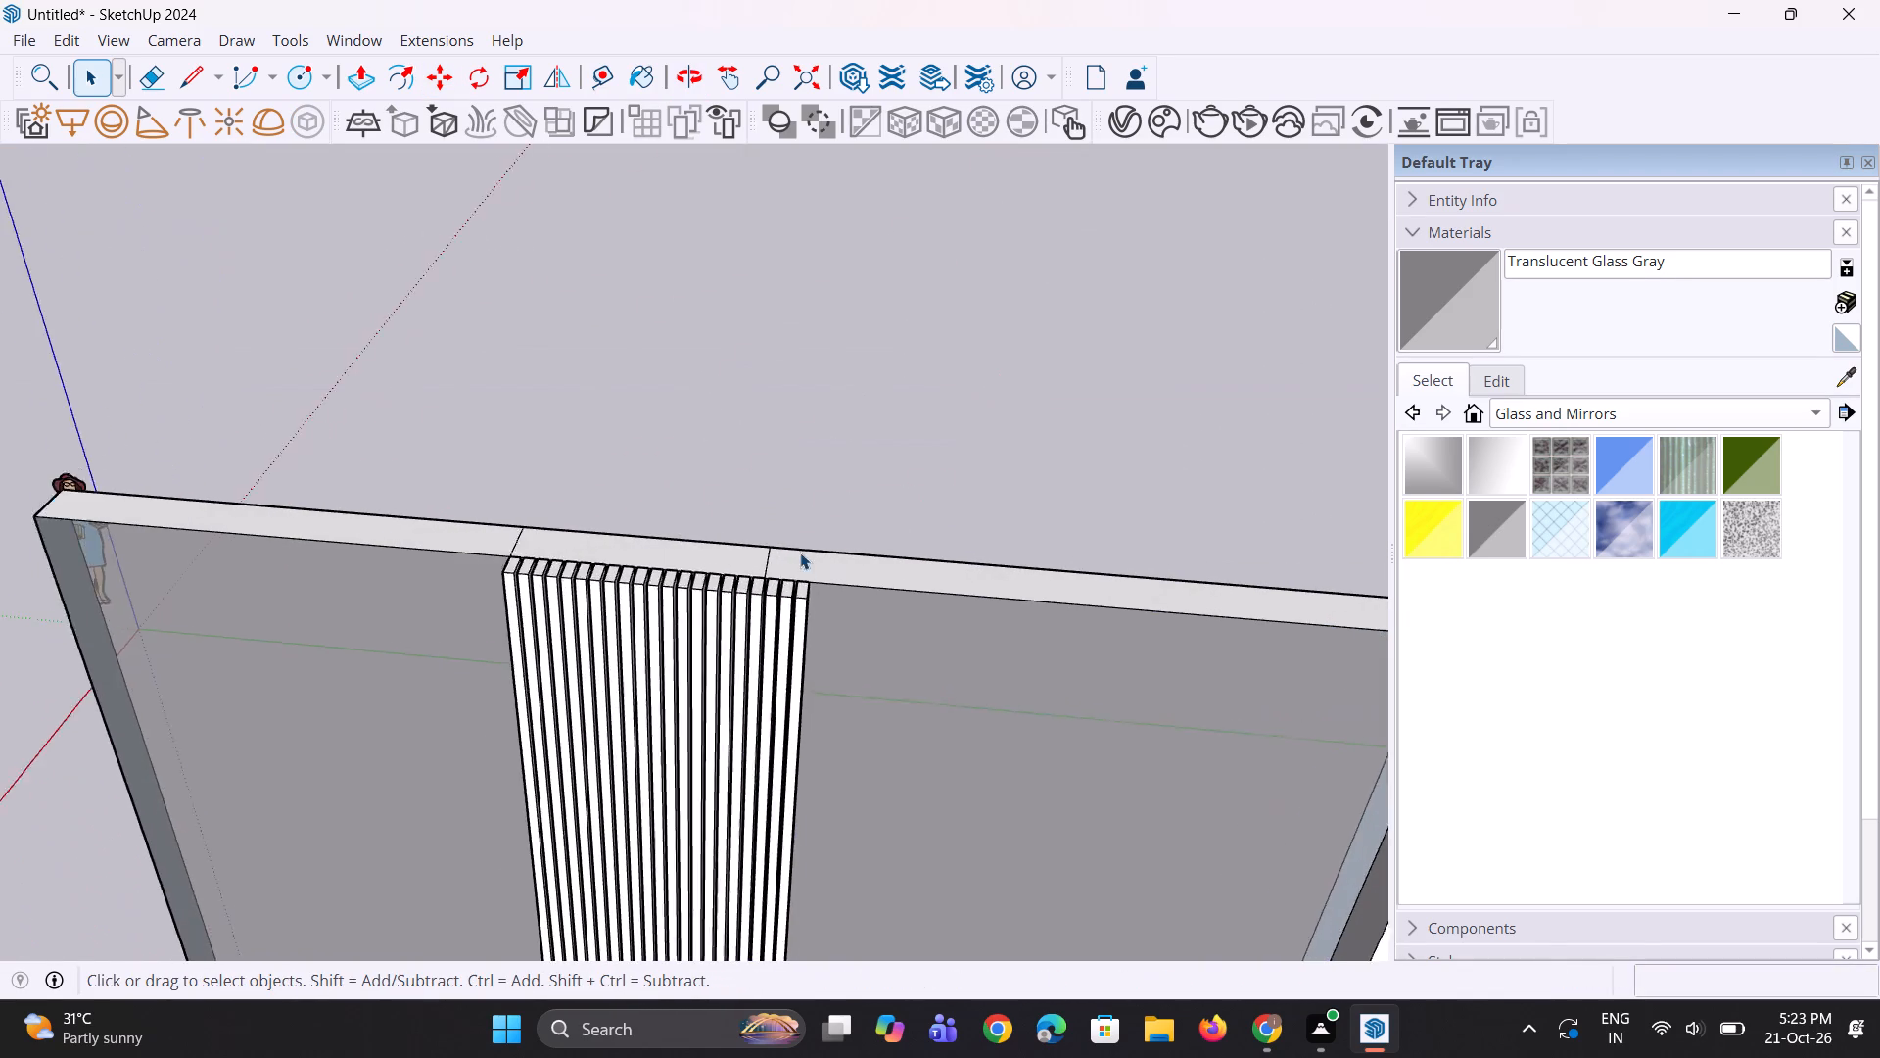
scroll(800, 553, up, 5)
key(space)
key(space)
click(812, 618)
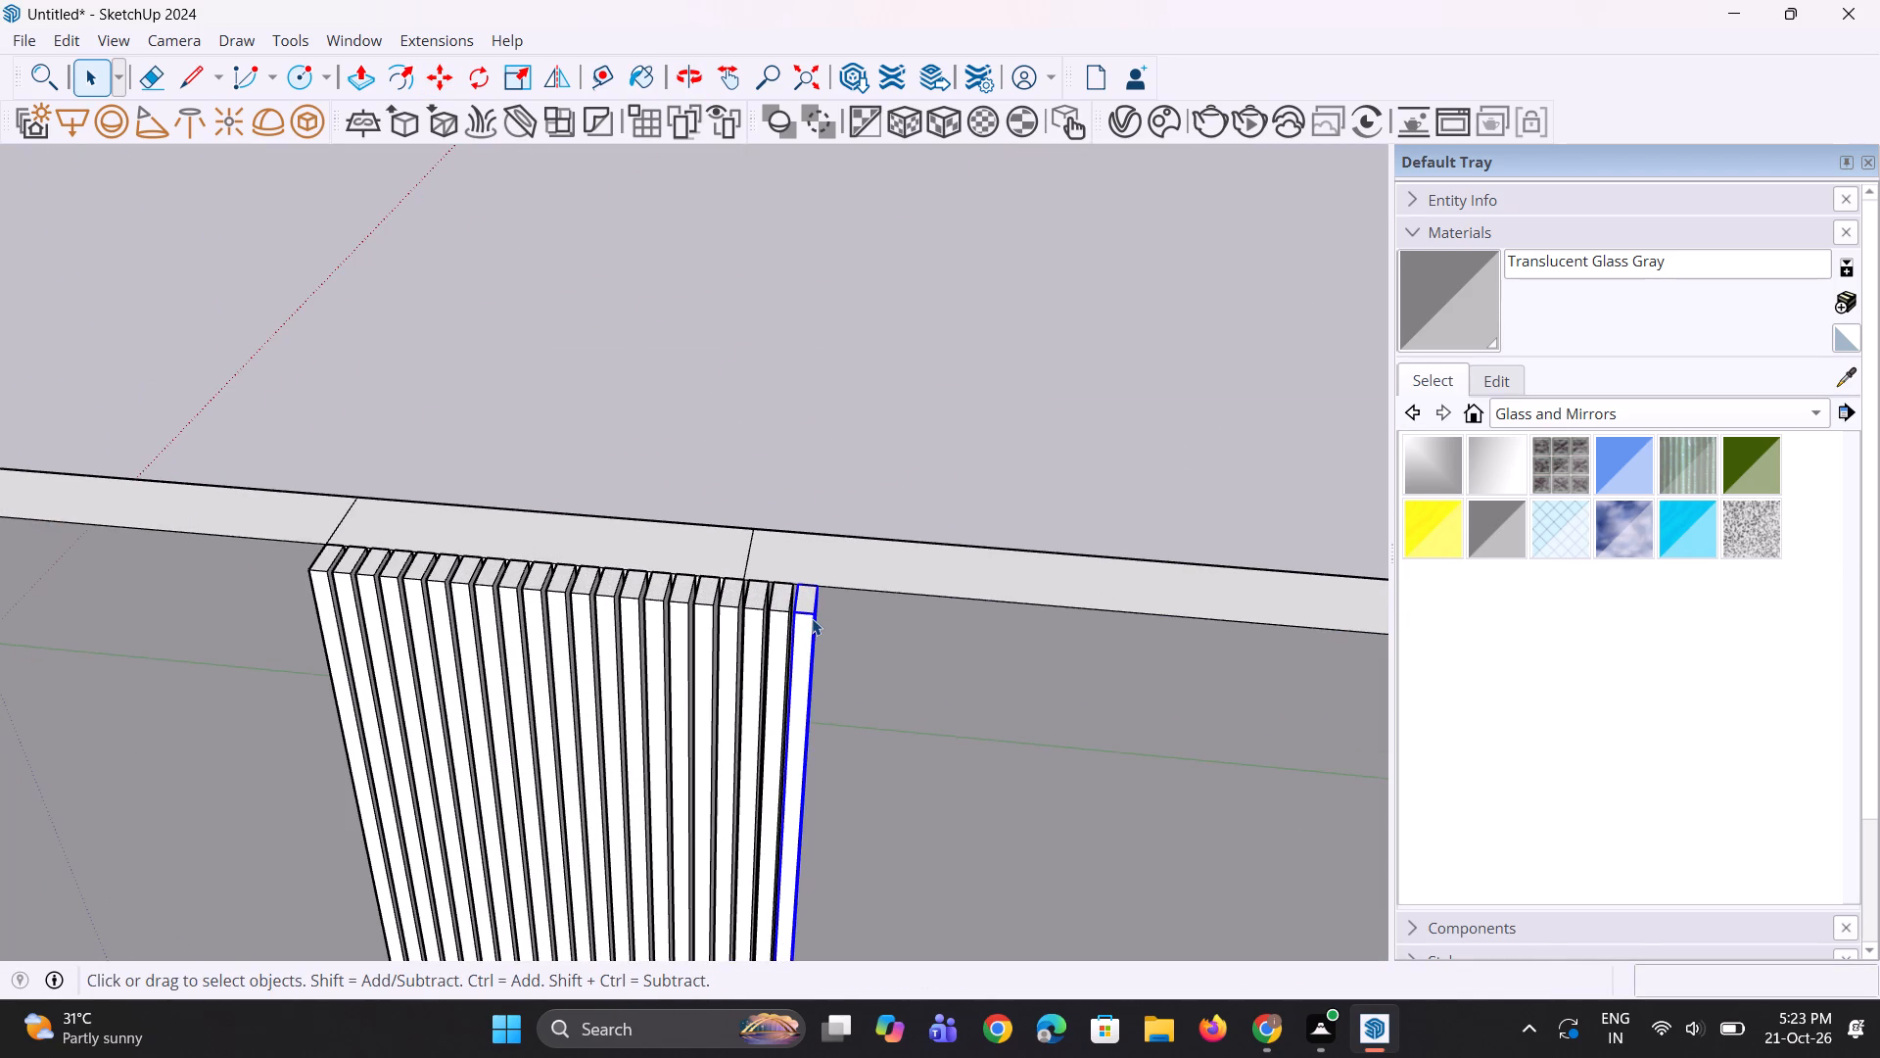
key(Delete)
click(780, 606)
key(Delete)
click(757, 606)
key(Delete)
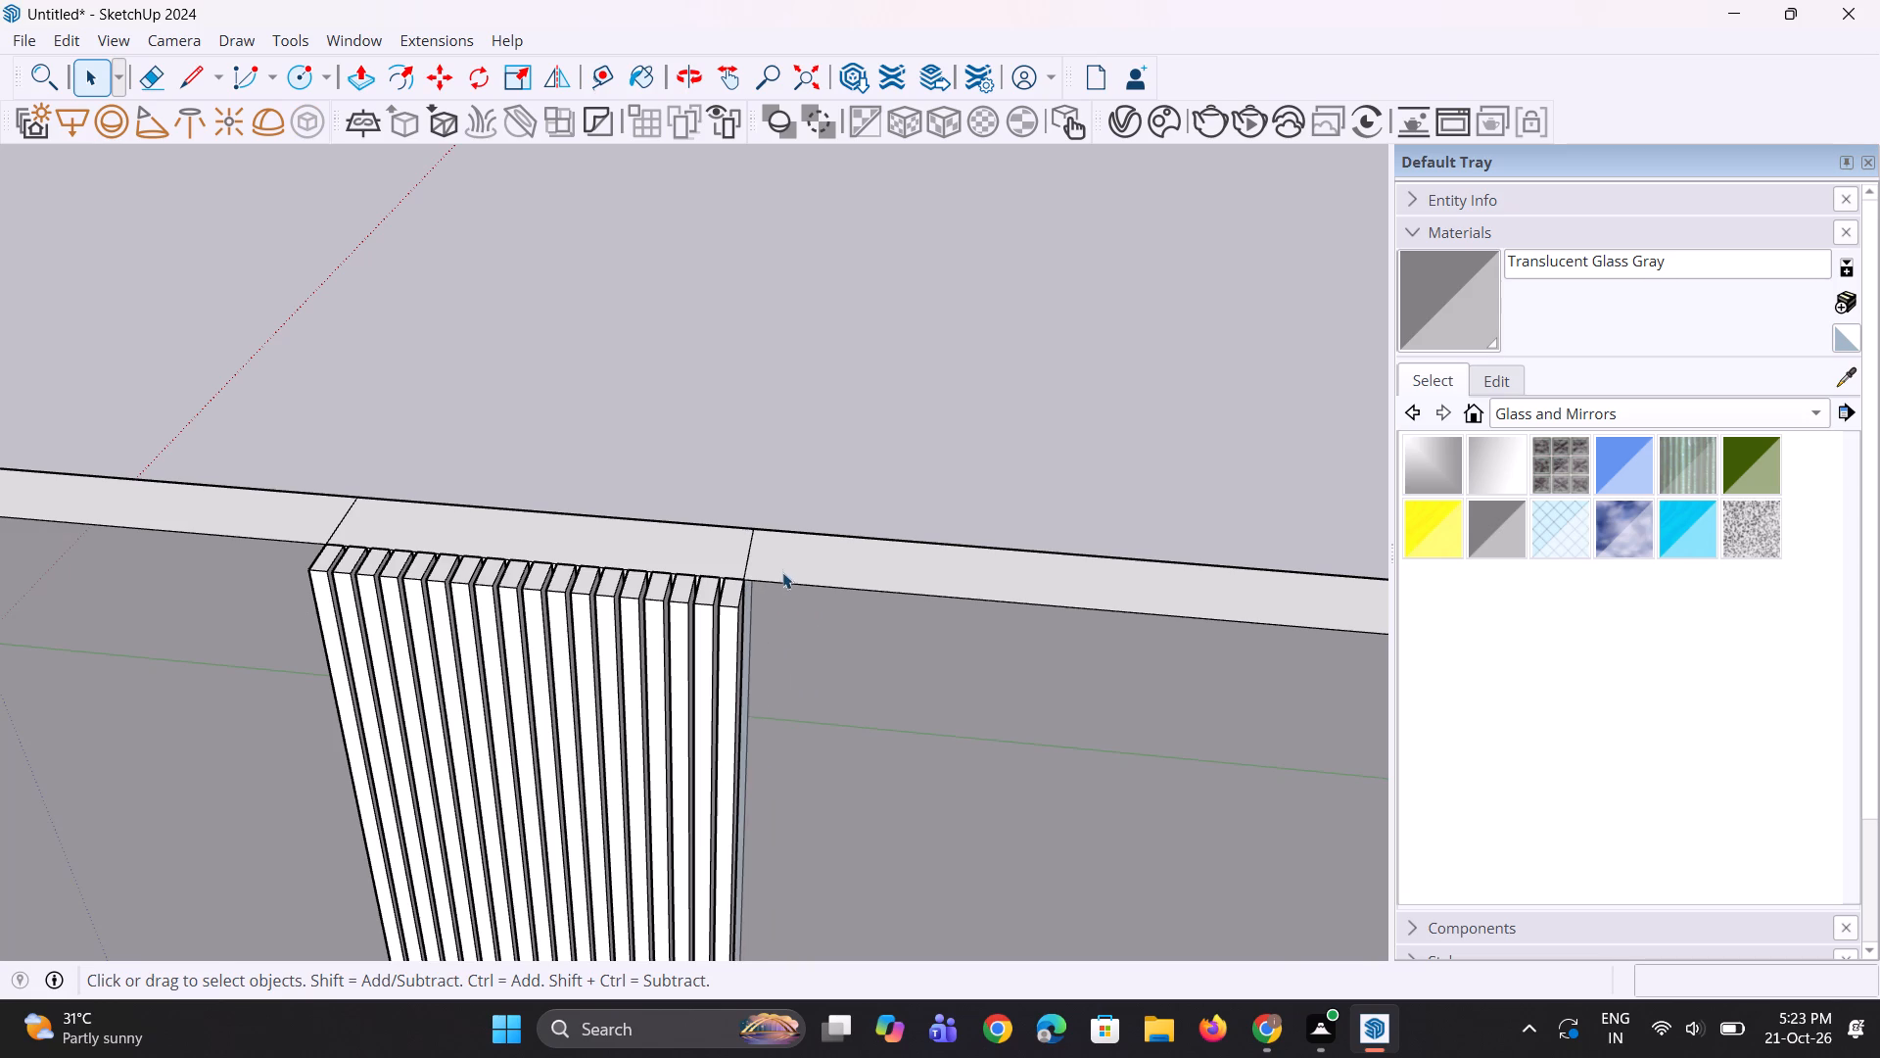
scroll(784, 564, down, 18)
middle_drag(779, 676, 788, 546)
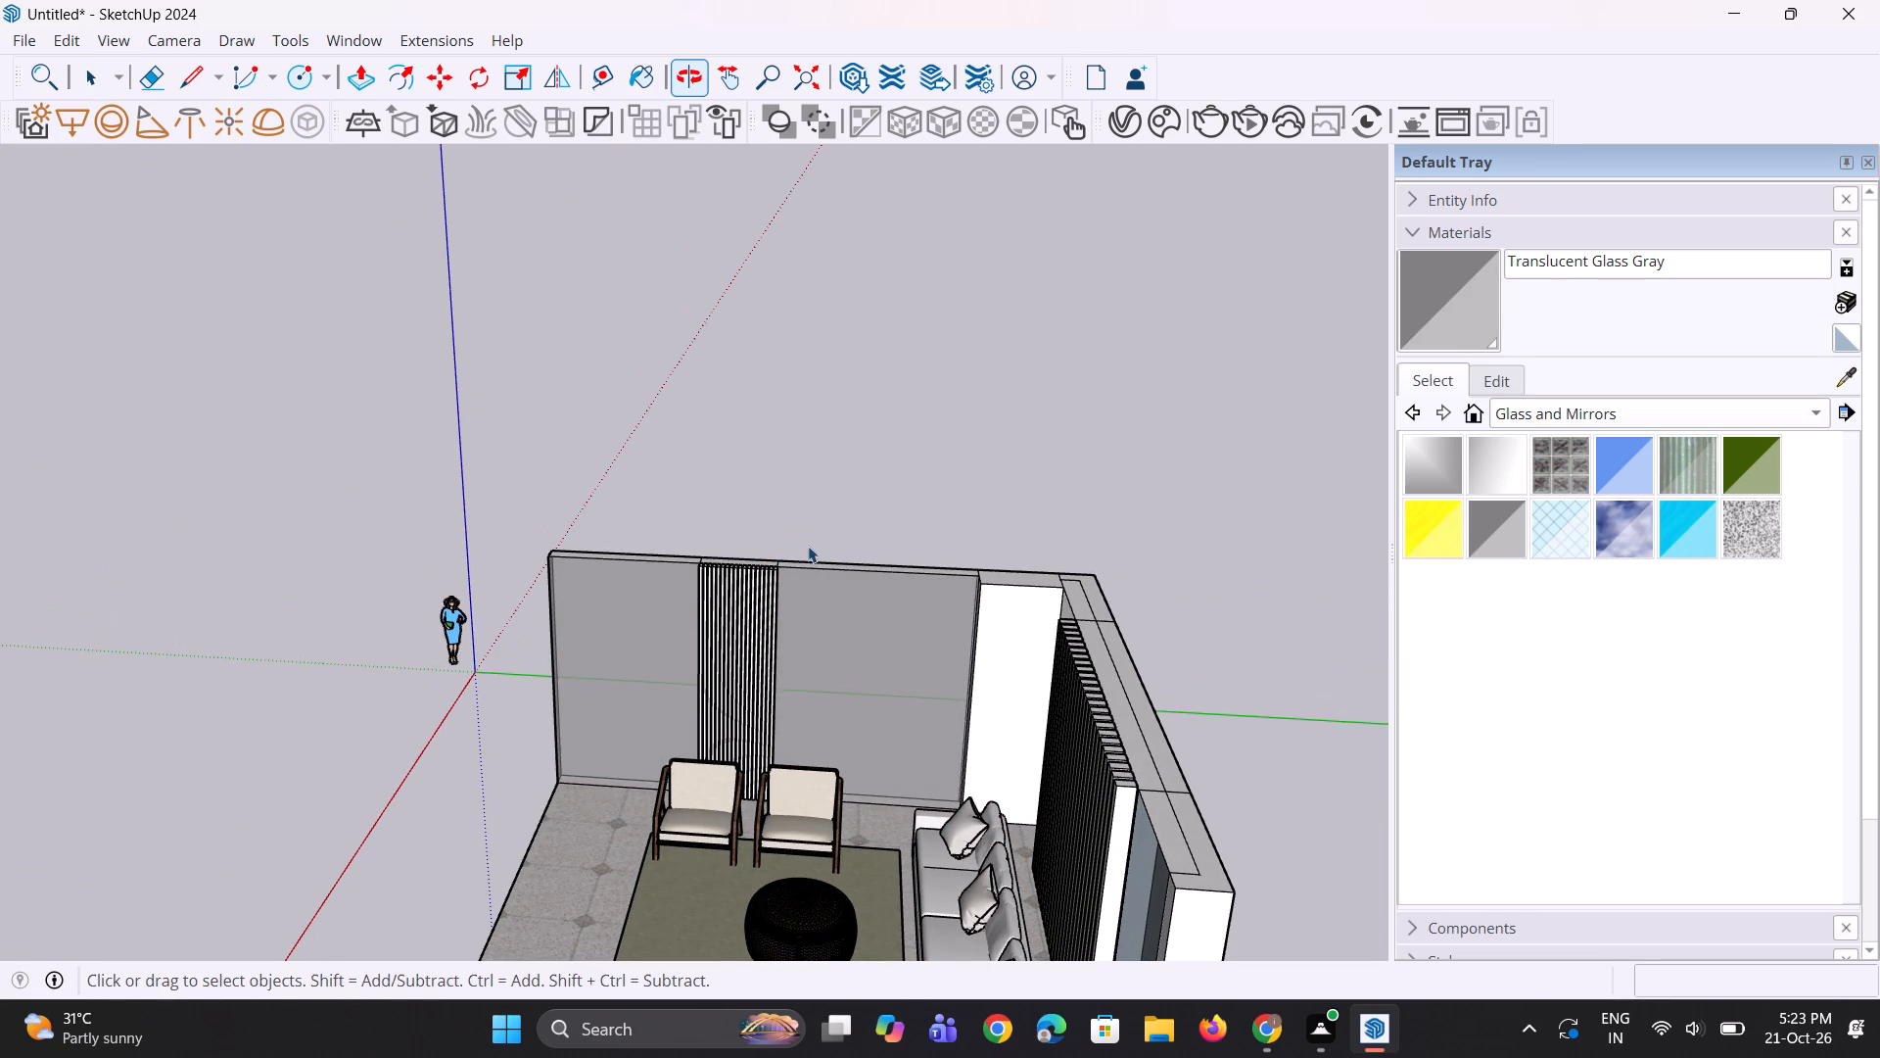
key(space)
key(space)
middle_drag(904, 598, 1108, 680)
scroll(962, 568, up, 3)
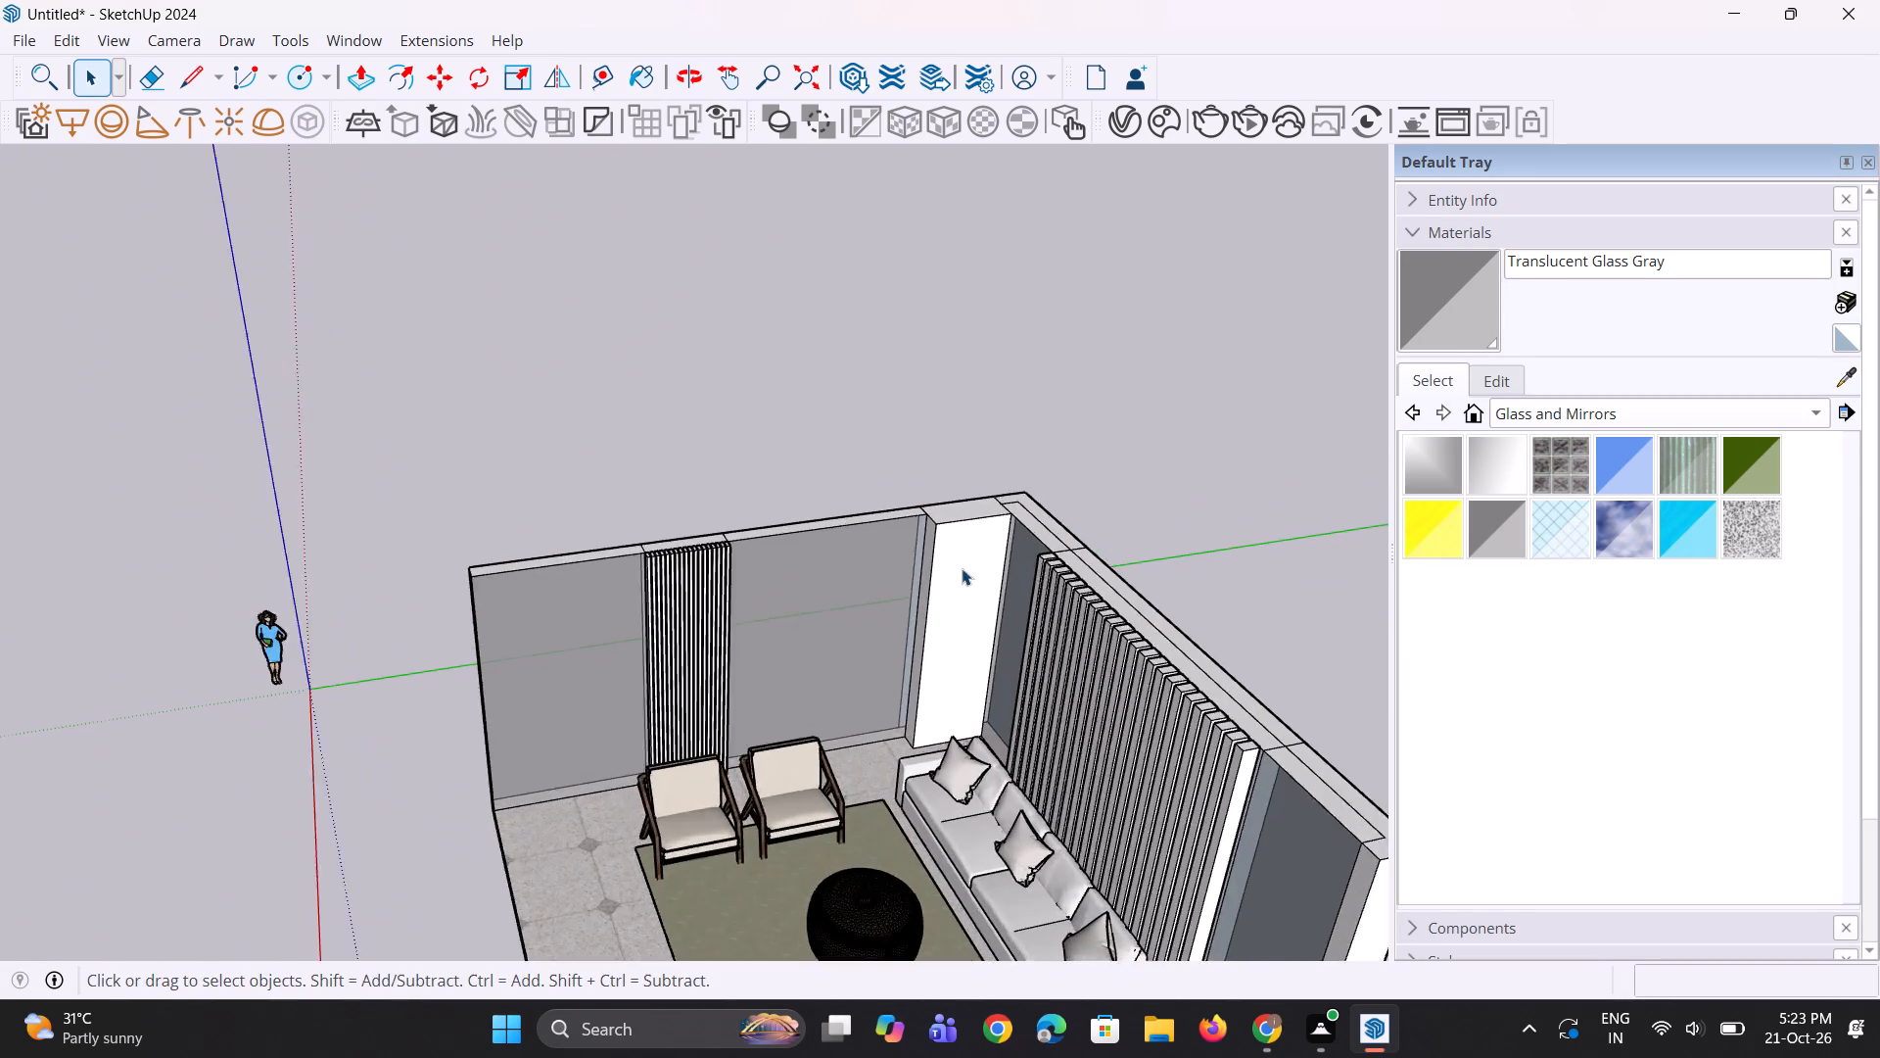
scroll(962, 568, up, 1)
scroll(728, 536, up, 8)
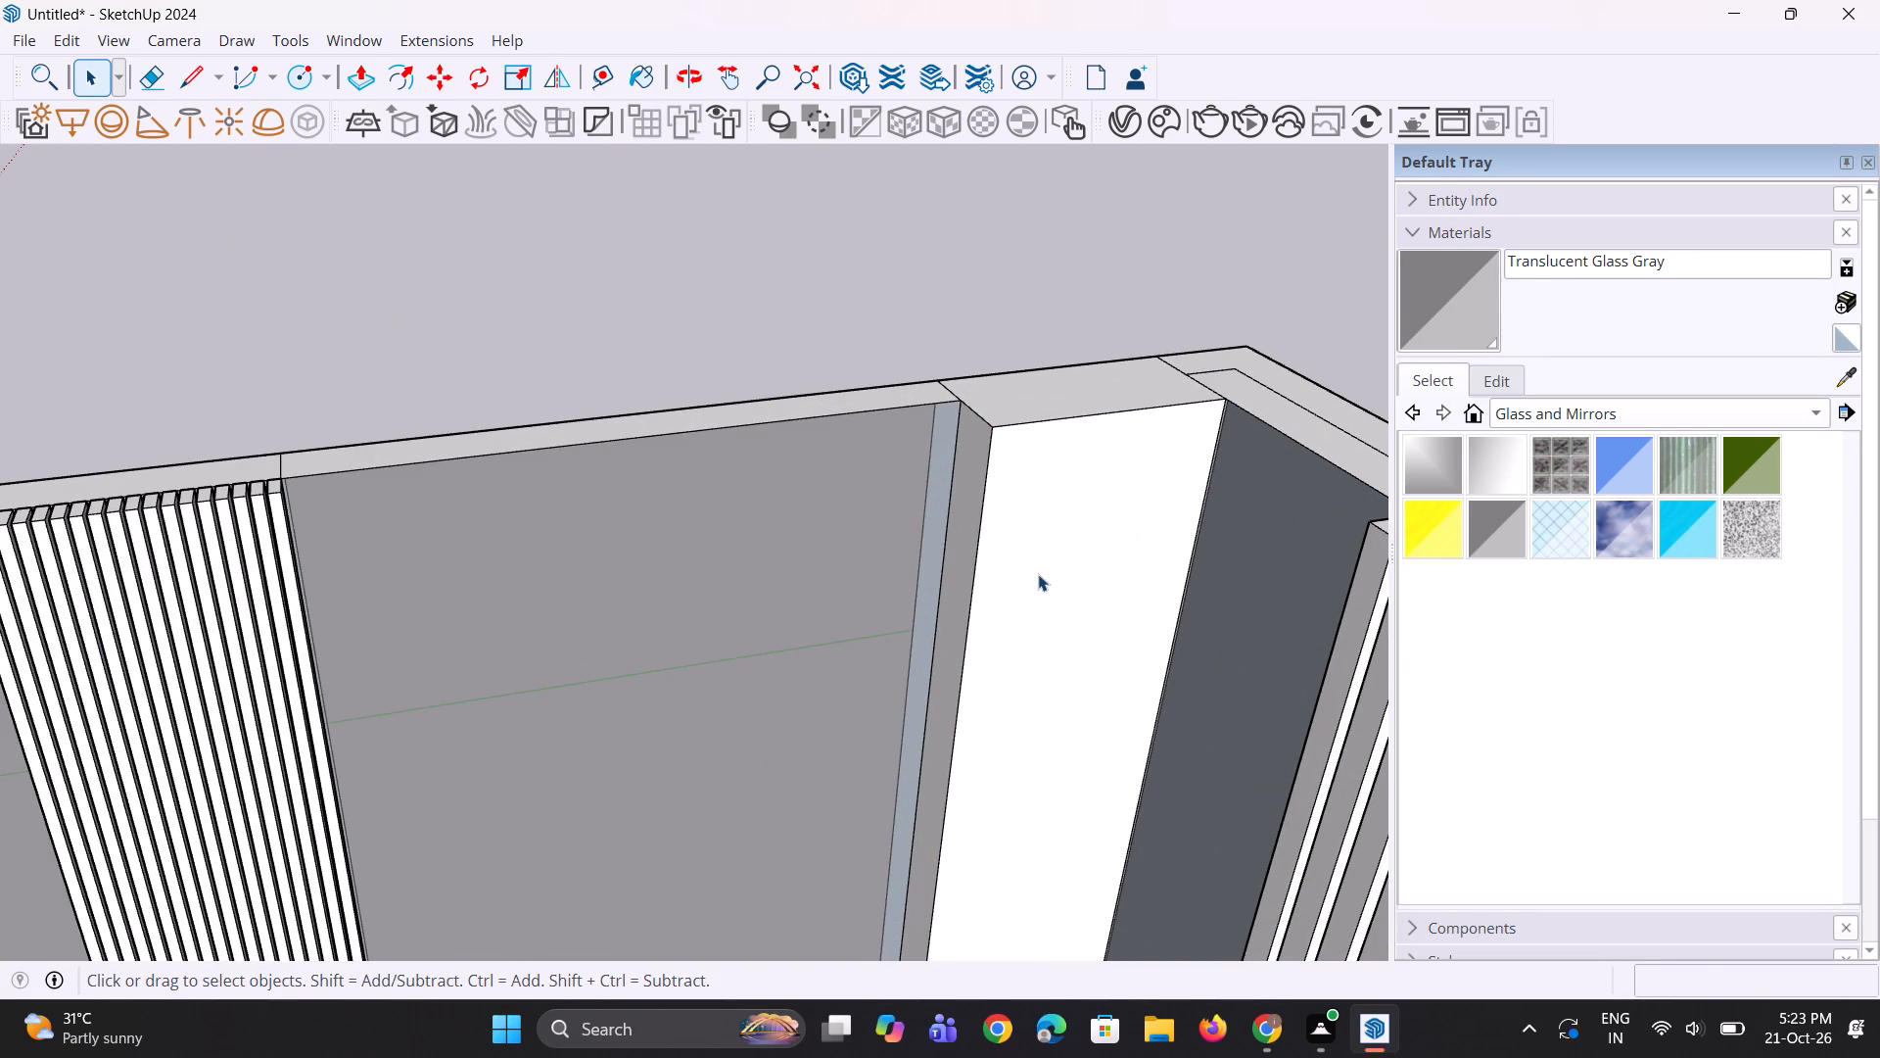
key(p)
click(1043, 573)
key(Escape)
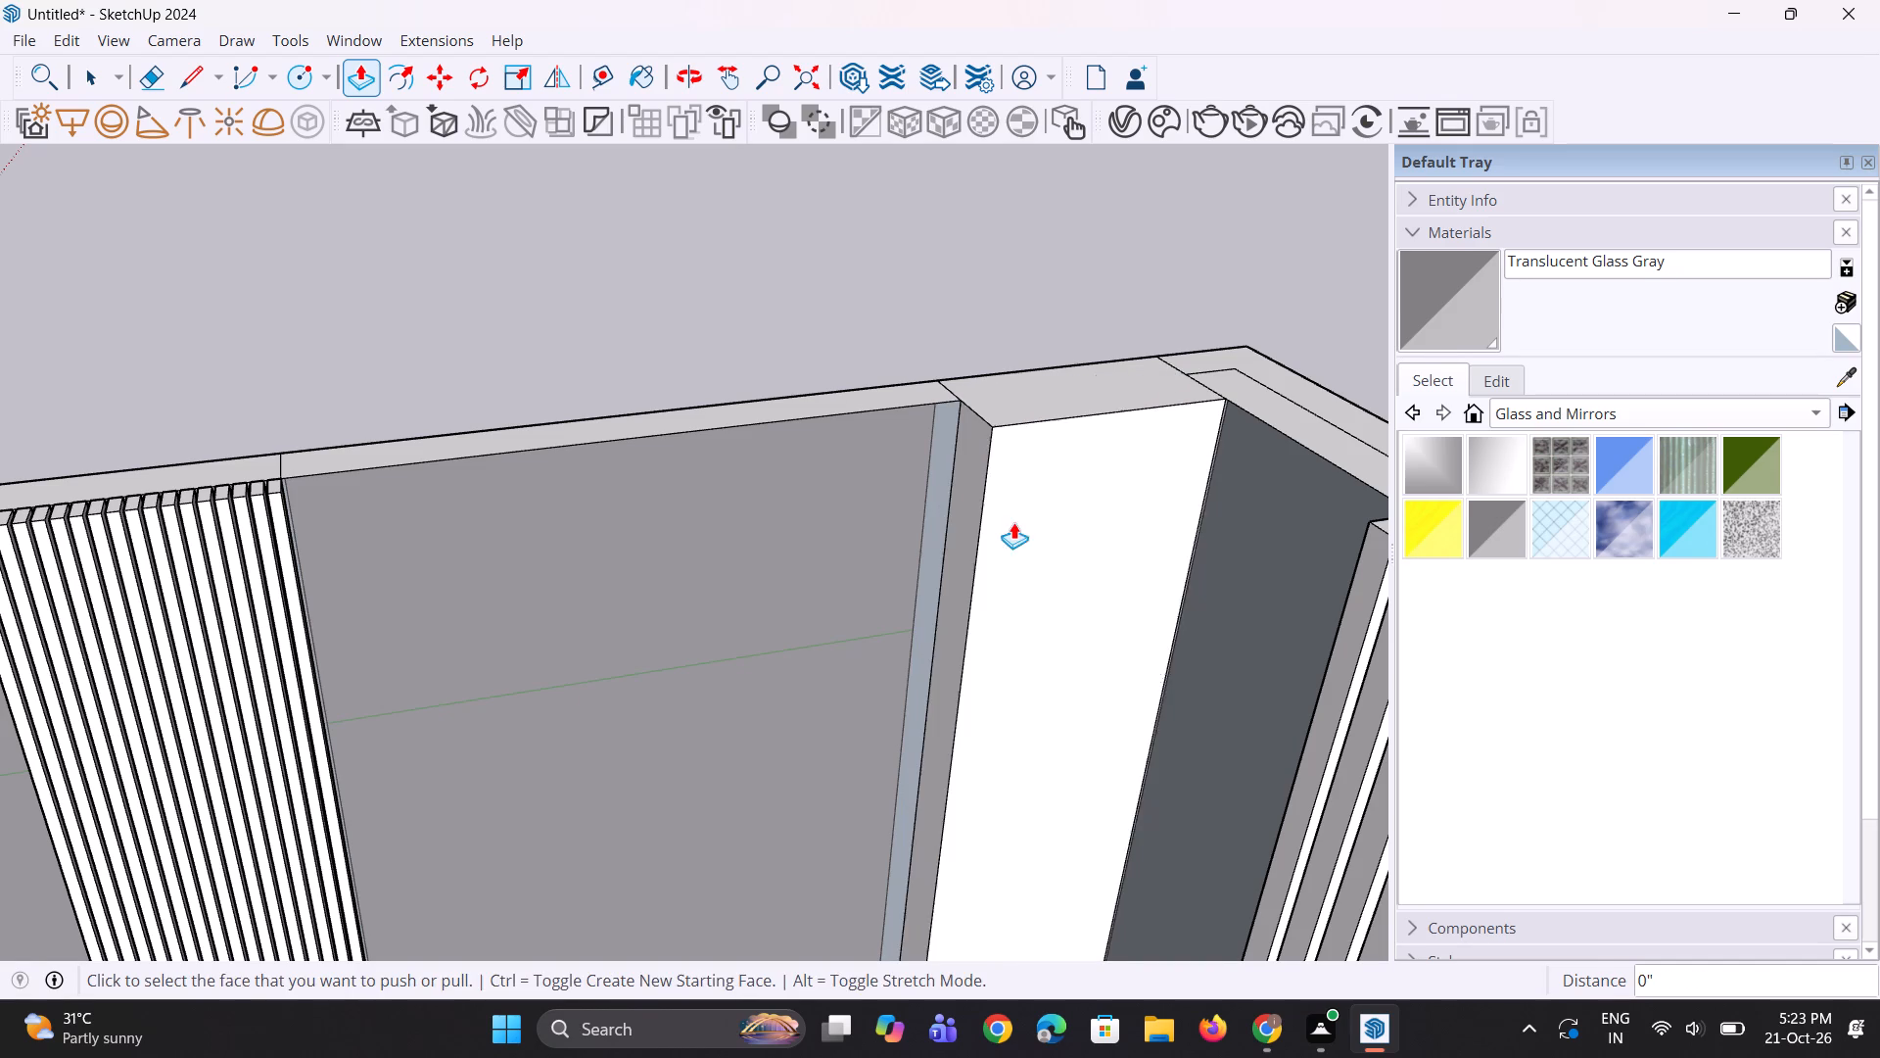
Draw a line about 4' 8 11/16" across the corner column's top, continuing the glass wall's inner edge.
middle_drag(1011, 565, 1018, 666)
key(l)
scroll(1025, 437, up, 2)
scroll(960, 383, up, 3)
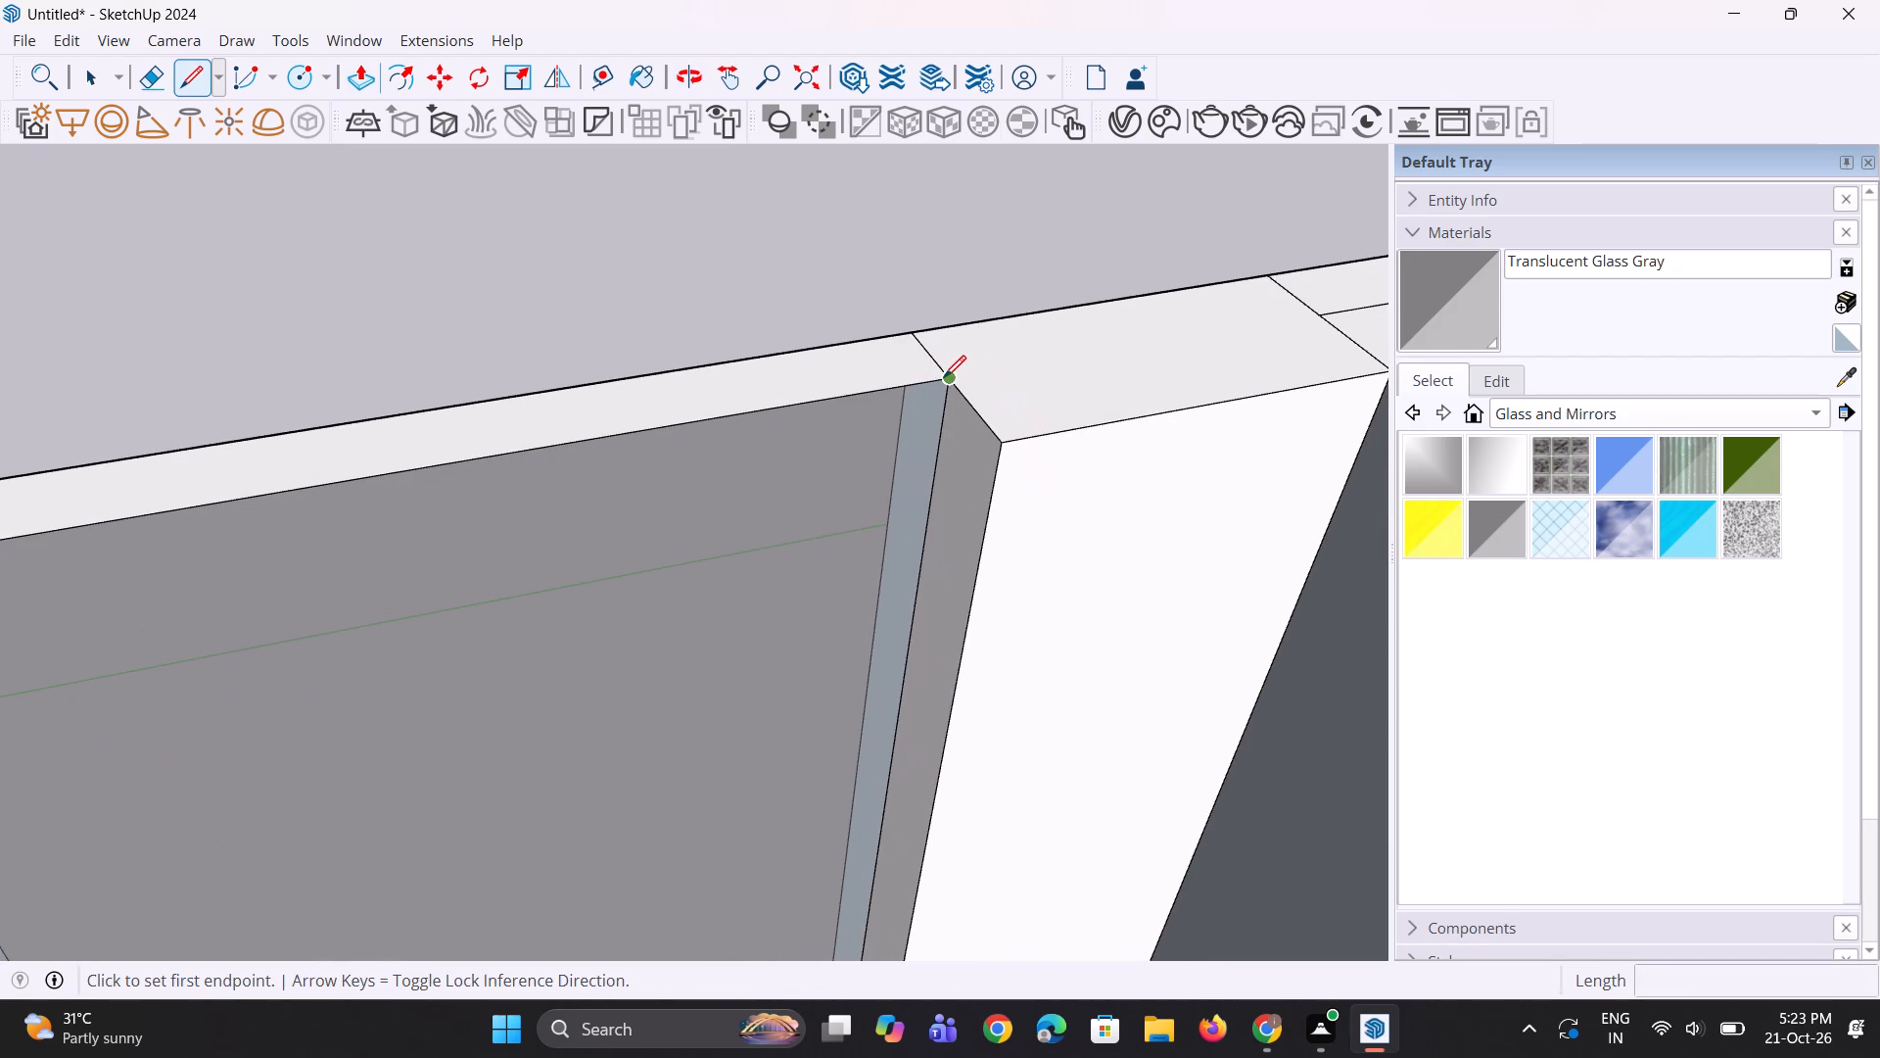
click(944, 377)
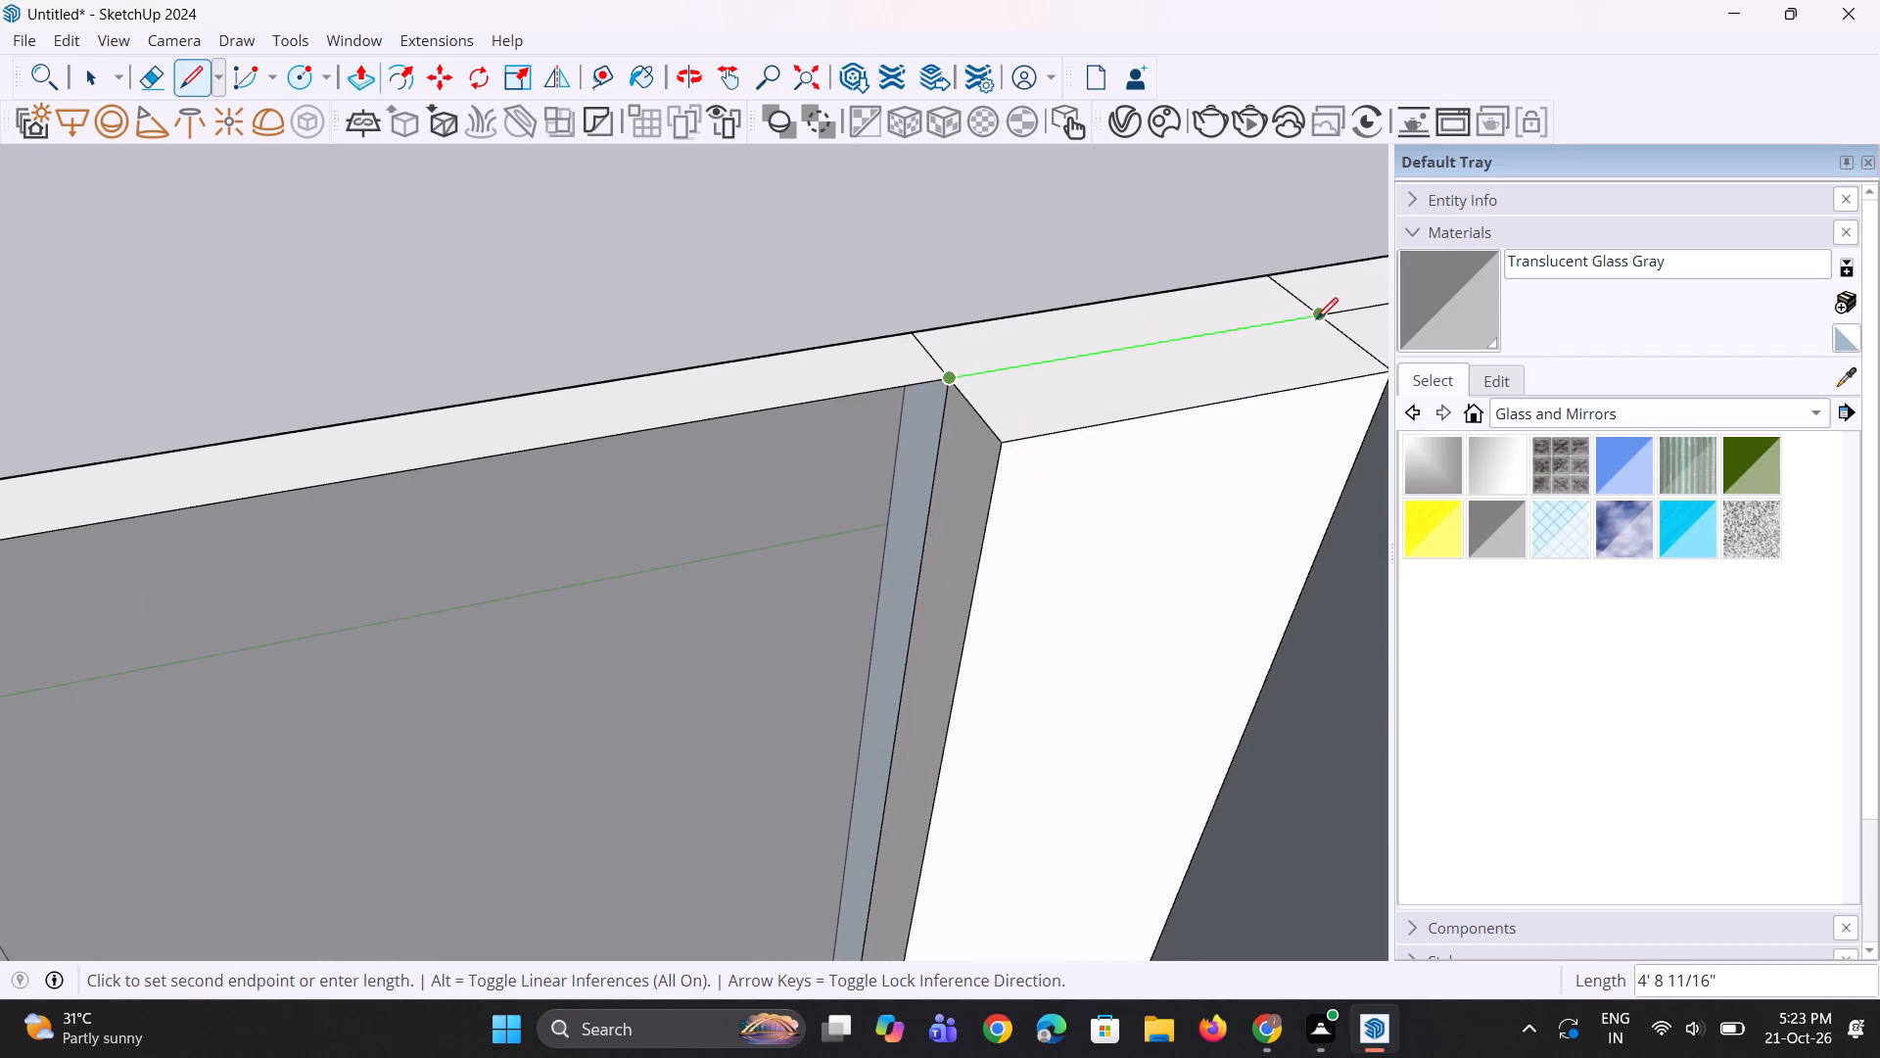
click(1317, 319)
Push the corner column's front face back to the new line so it sits flush with the wall.
key(p)
click(1235, 505)
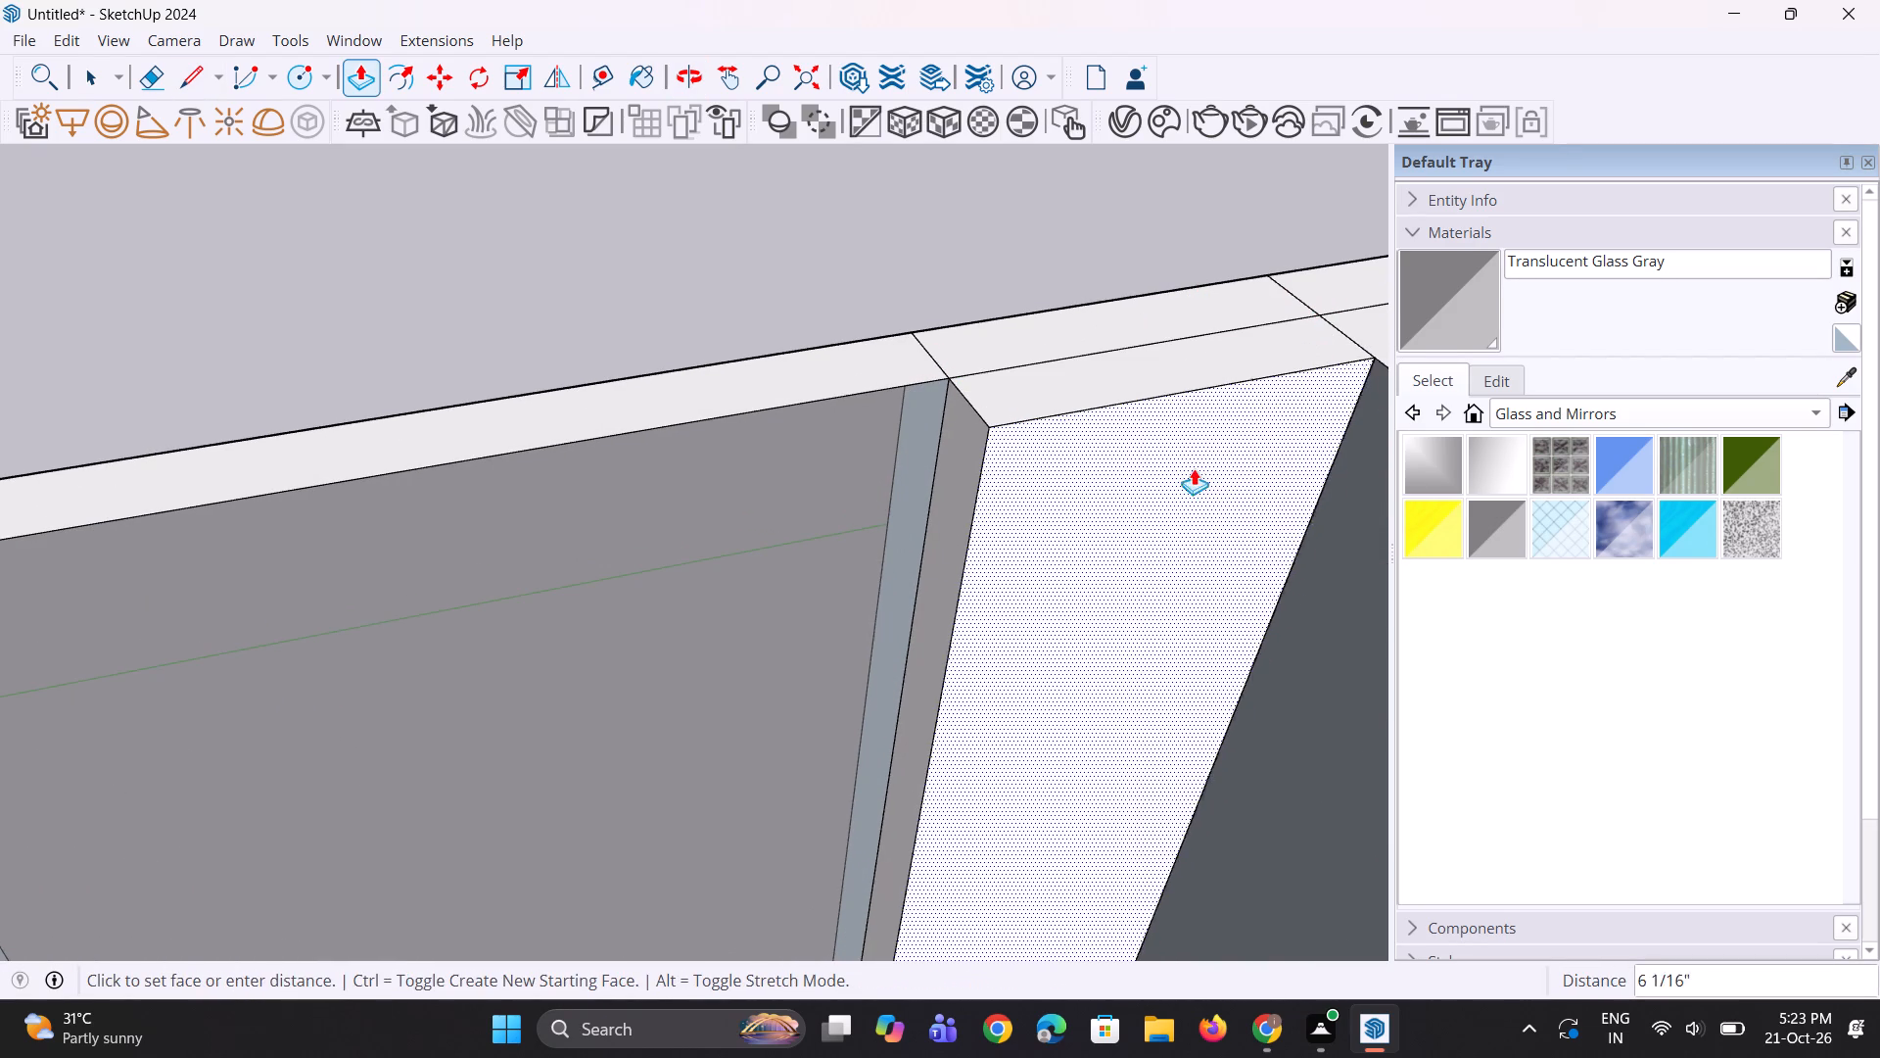
click(1074, 361)
scroll(984, 556, down, 2)
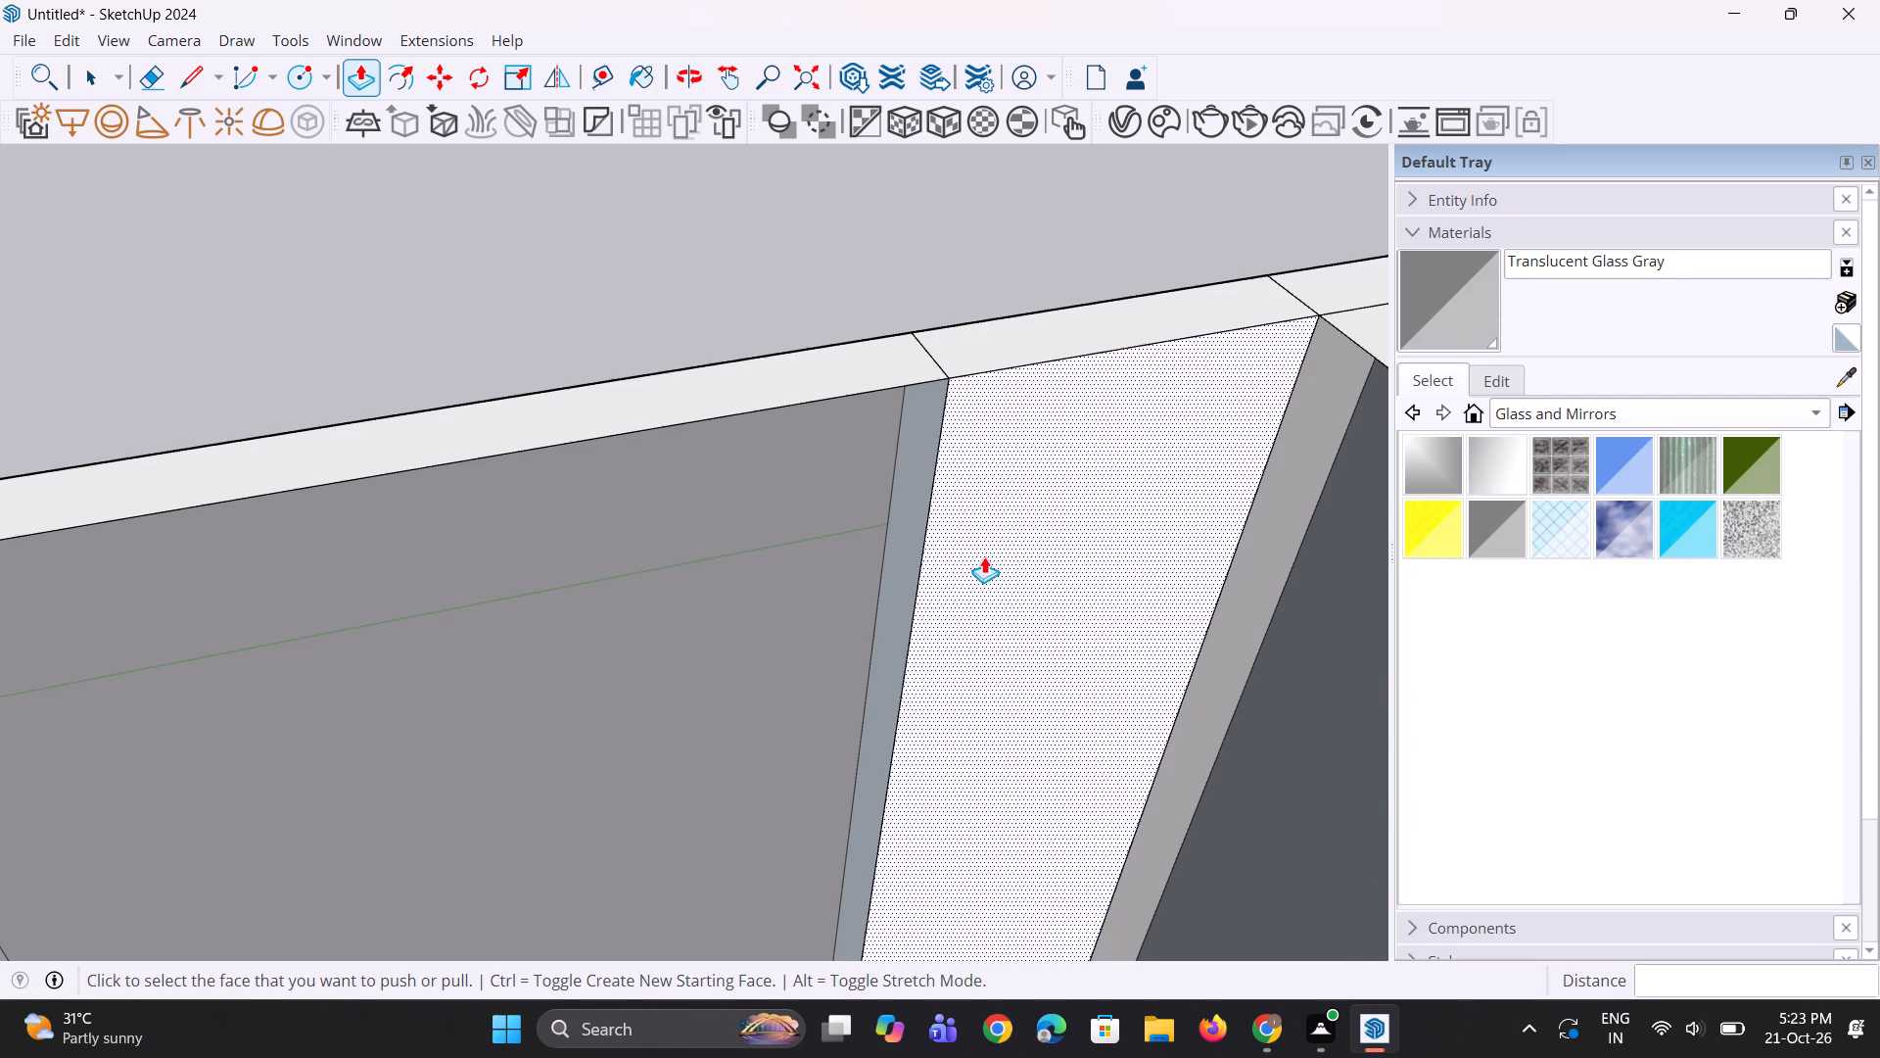
scroll(984, 556, down, 3)
middle_drag(997, 581, 938, 448)
key(space)
key(space)
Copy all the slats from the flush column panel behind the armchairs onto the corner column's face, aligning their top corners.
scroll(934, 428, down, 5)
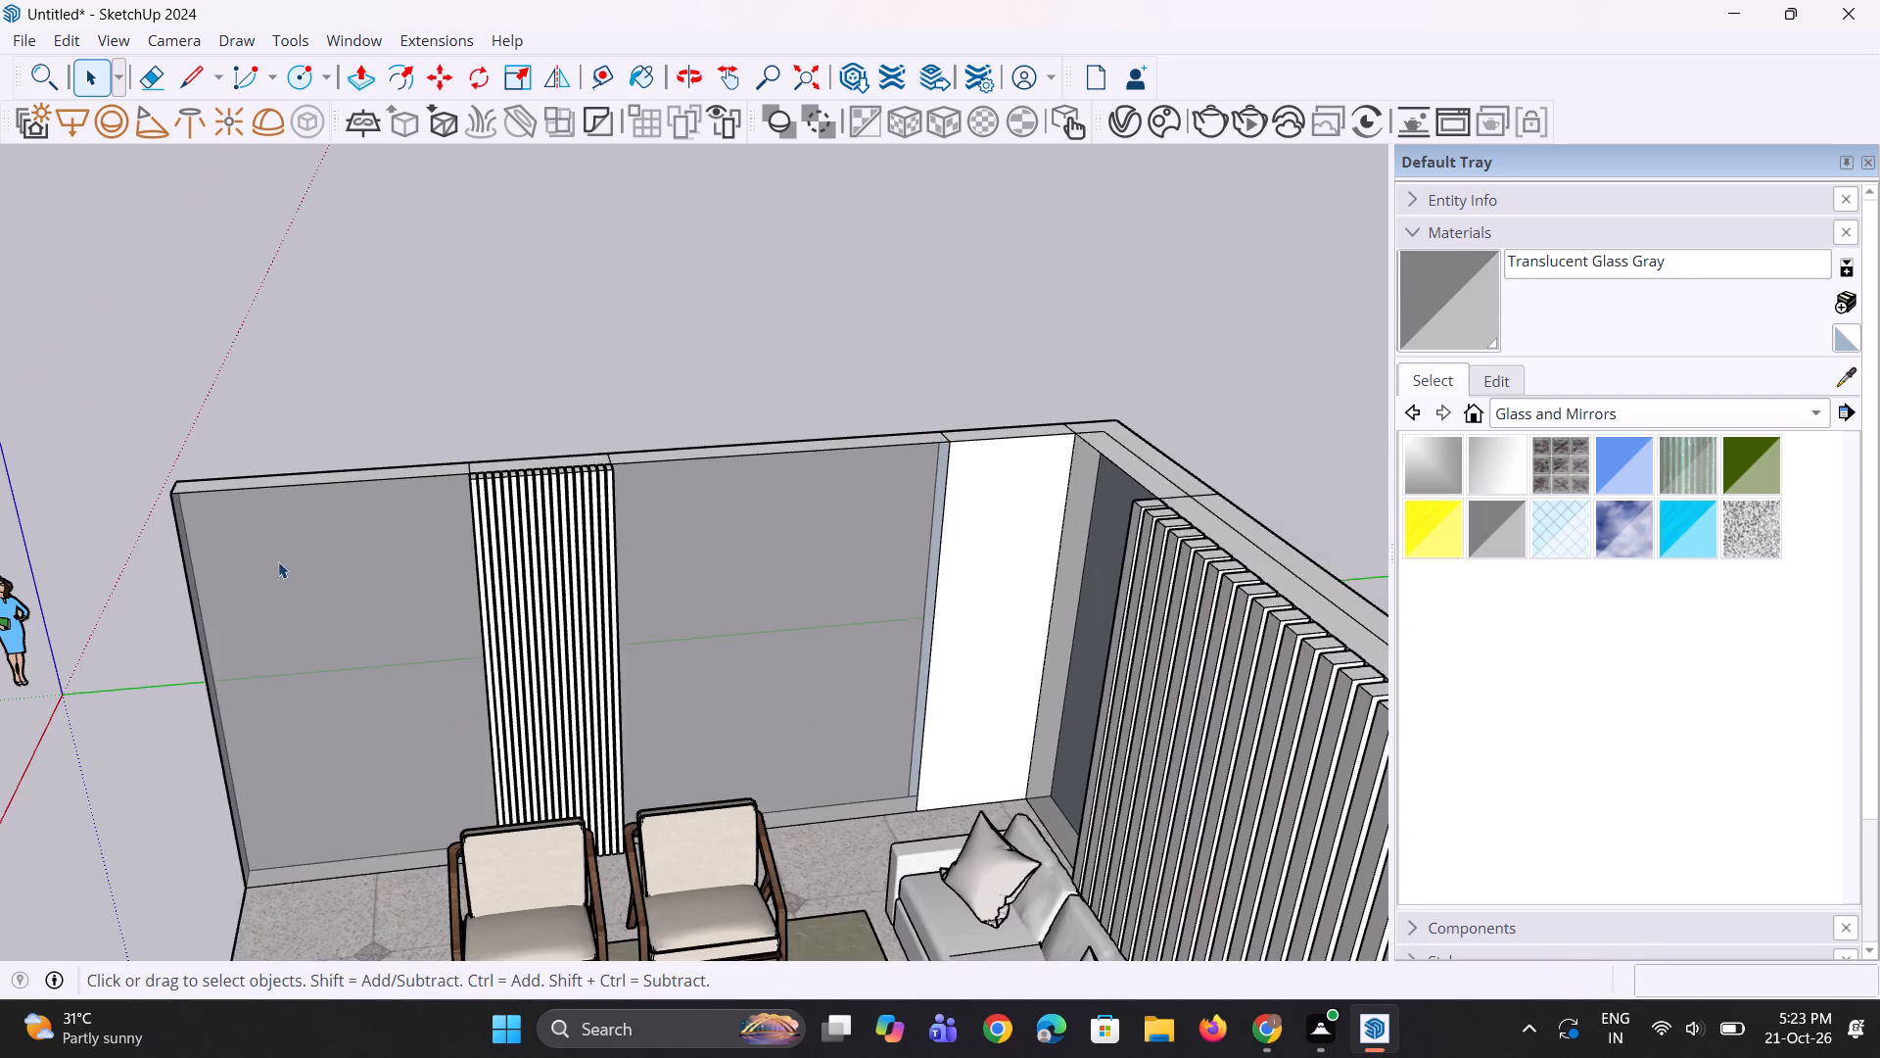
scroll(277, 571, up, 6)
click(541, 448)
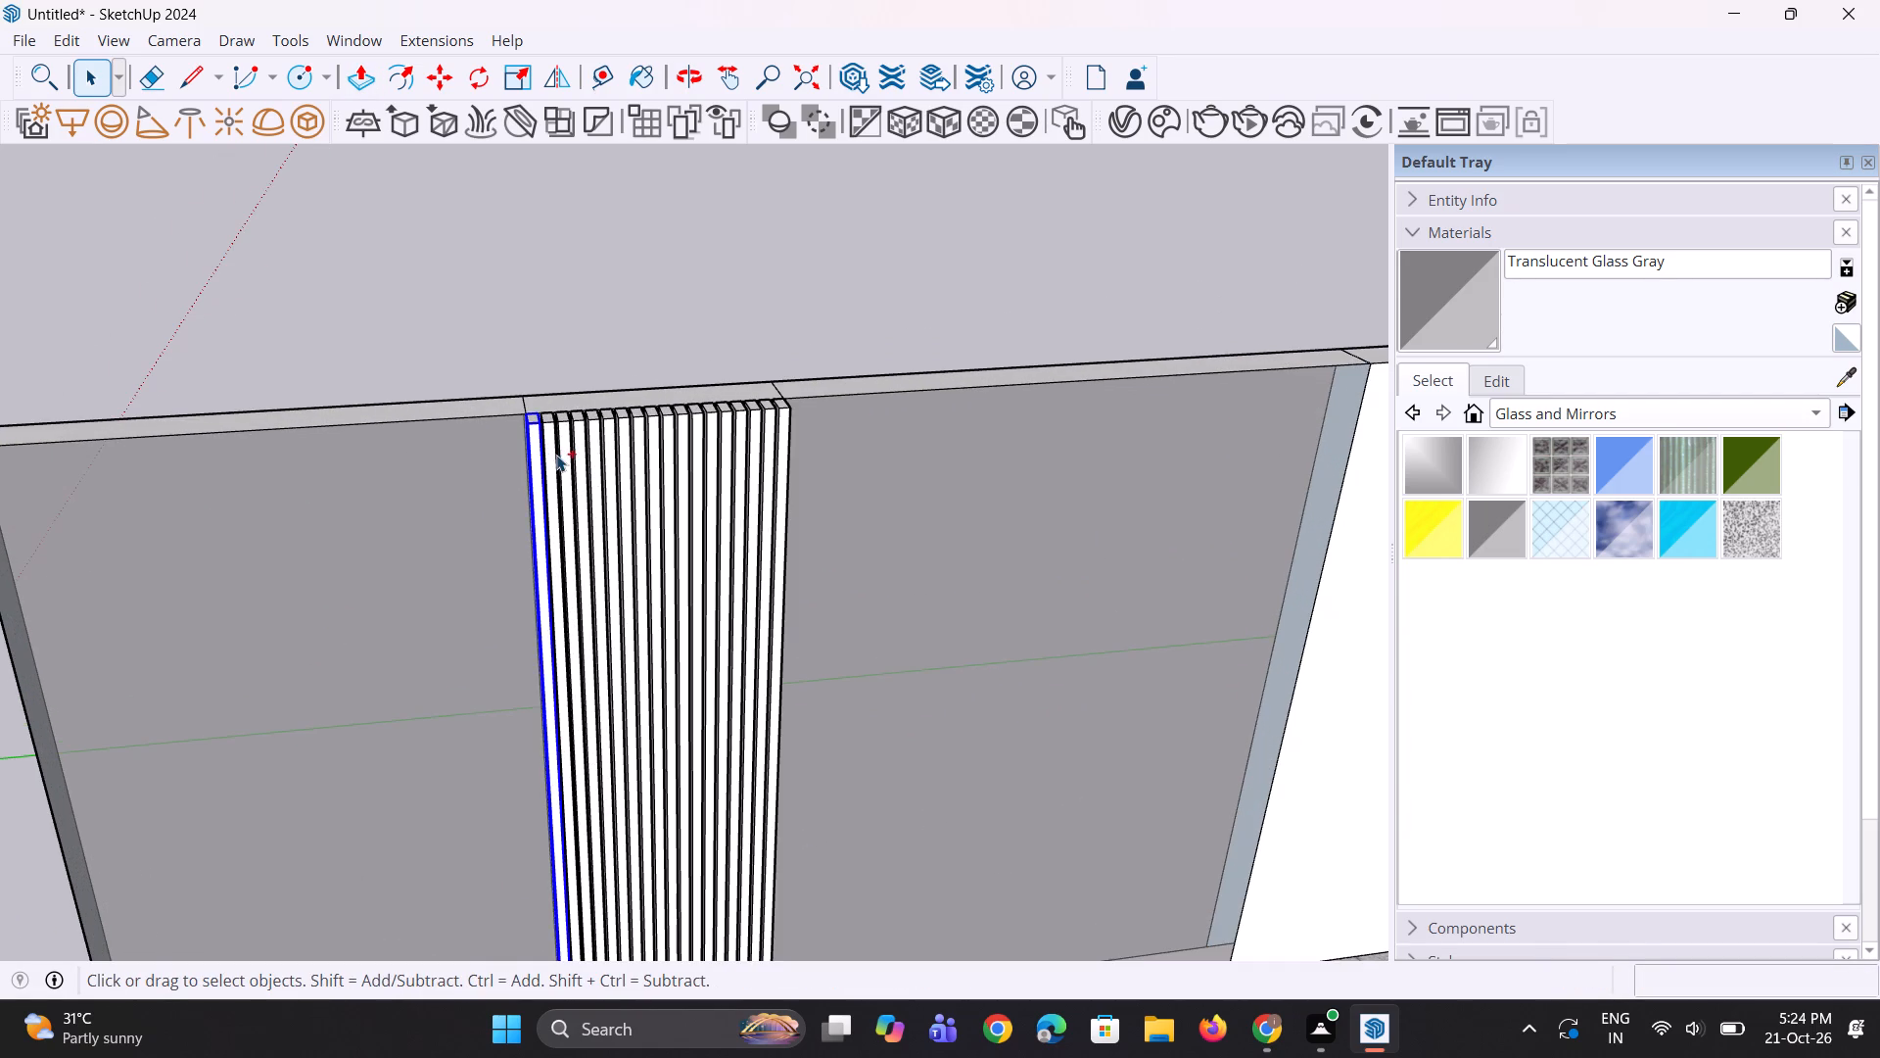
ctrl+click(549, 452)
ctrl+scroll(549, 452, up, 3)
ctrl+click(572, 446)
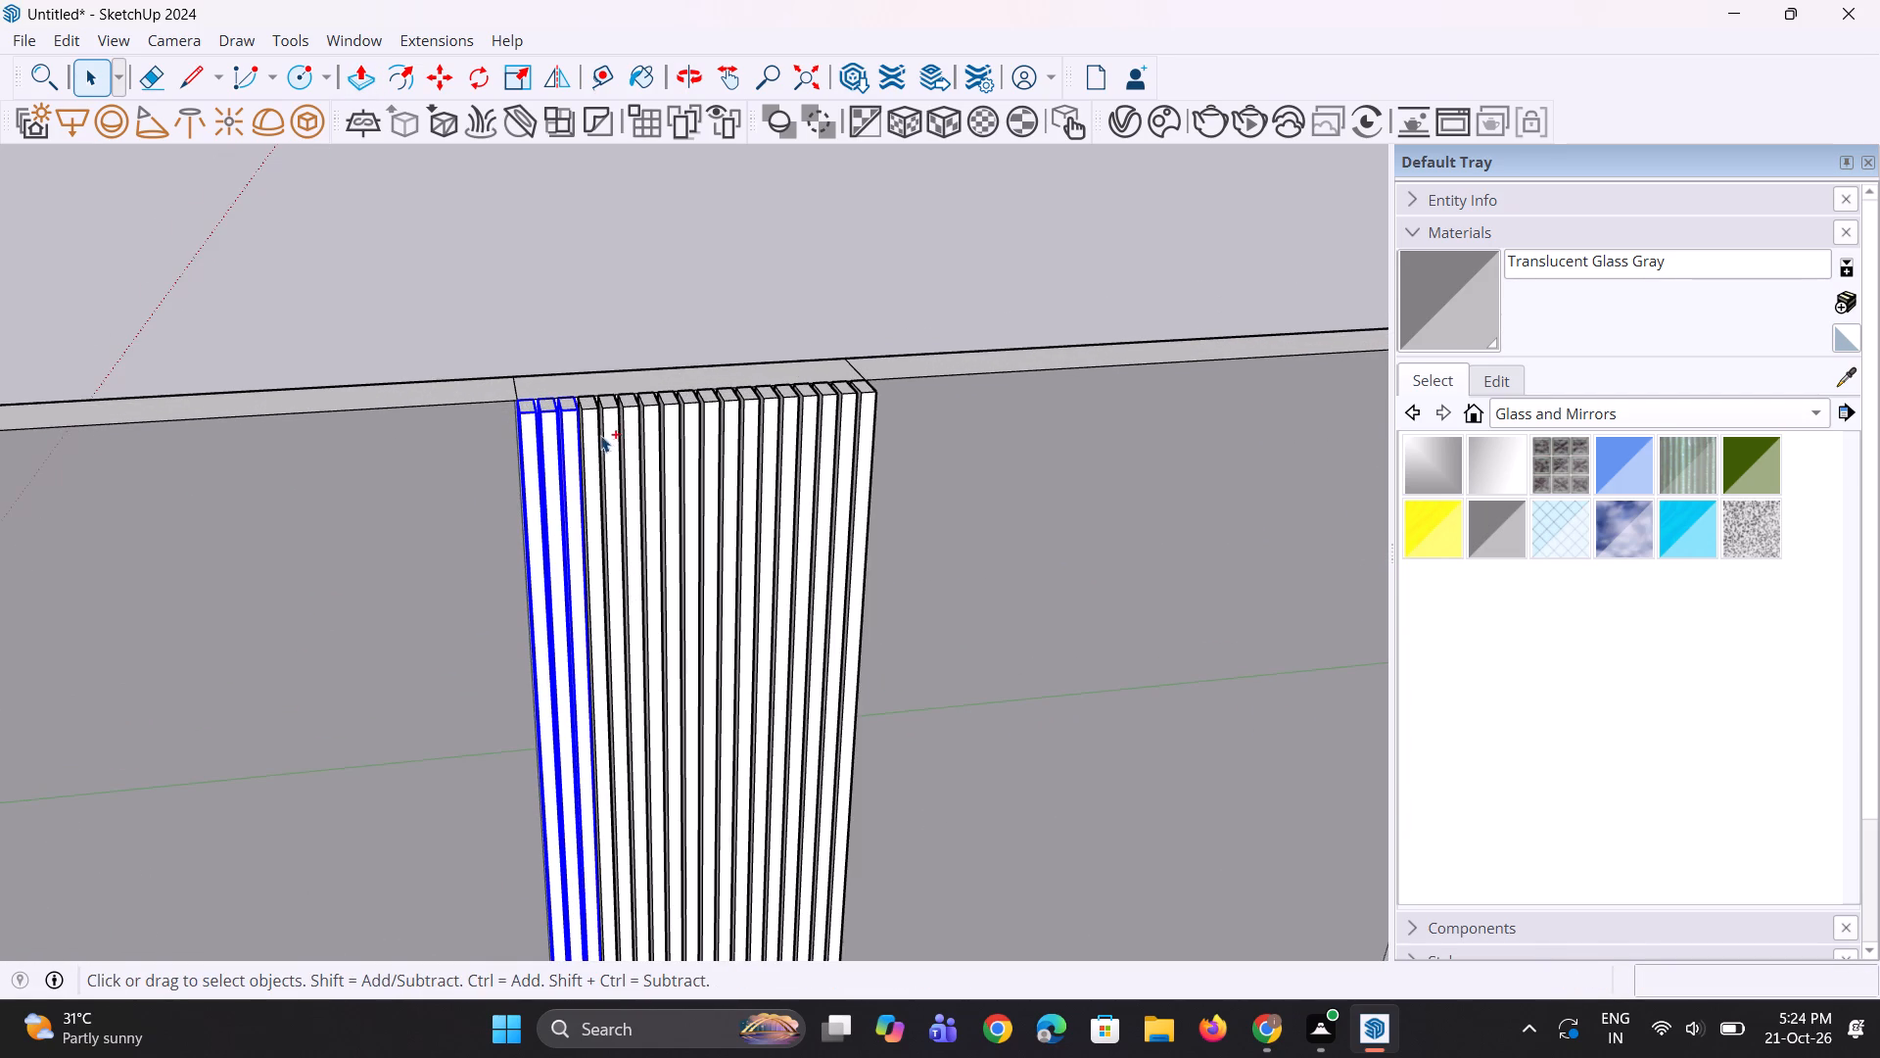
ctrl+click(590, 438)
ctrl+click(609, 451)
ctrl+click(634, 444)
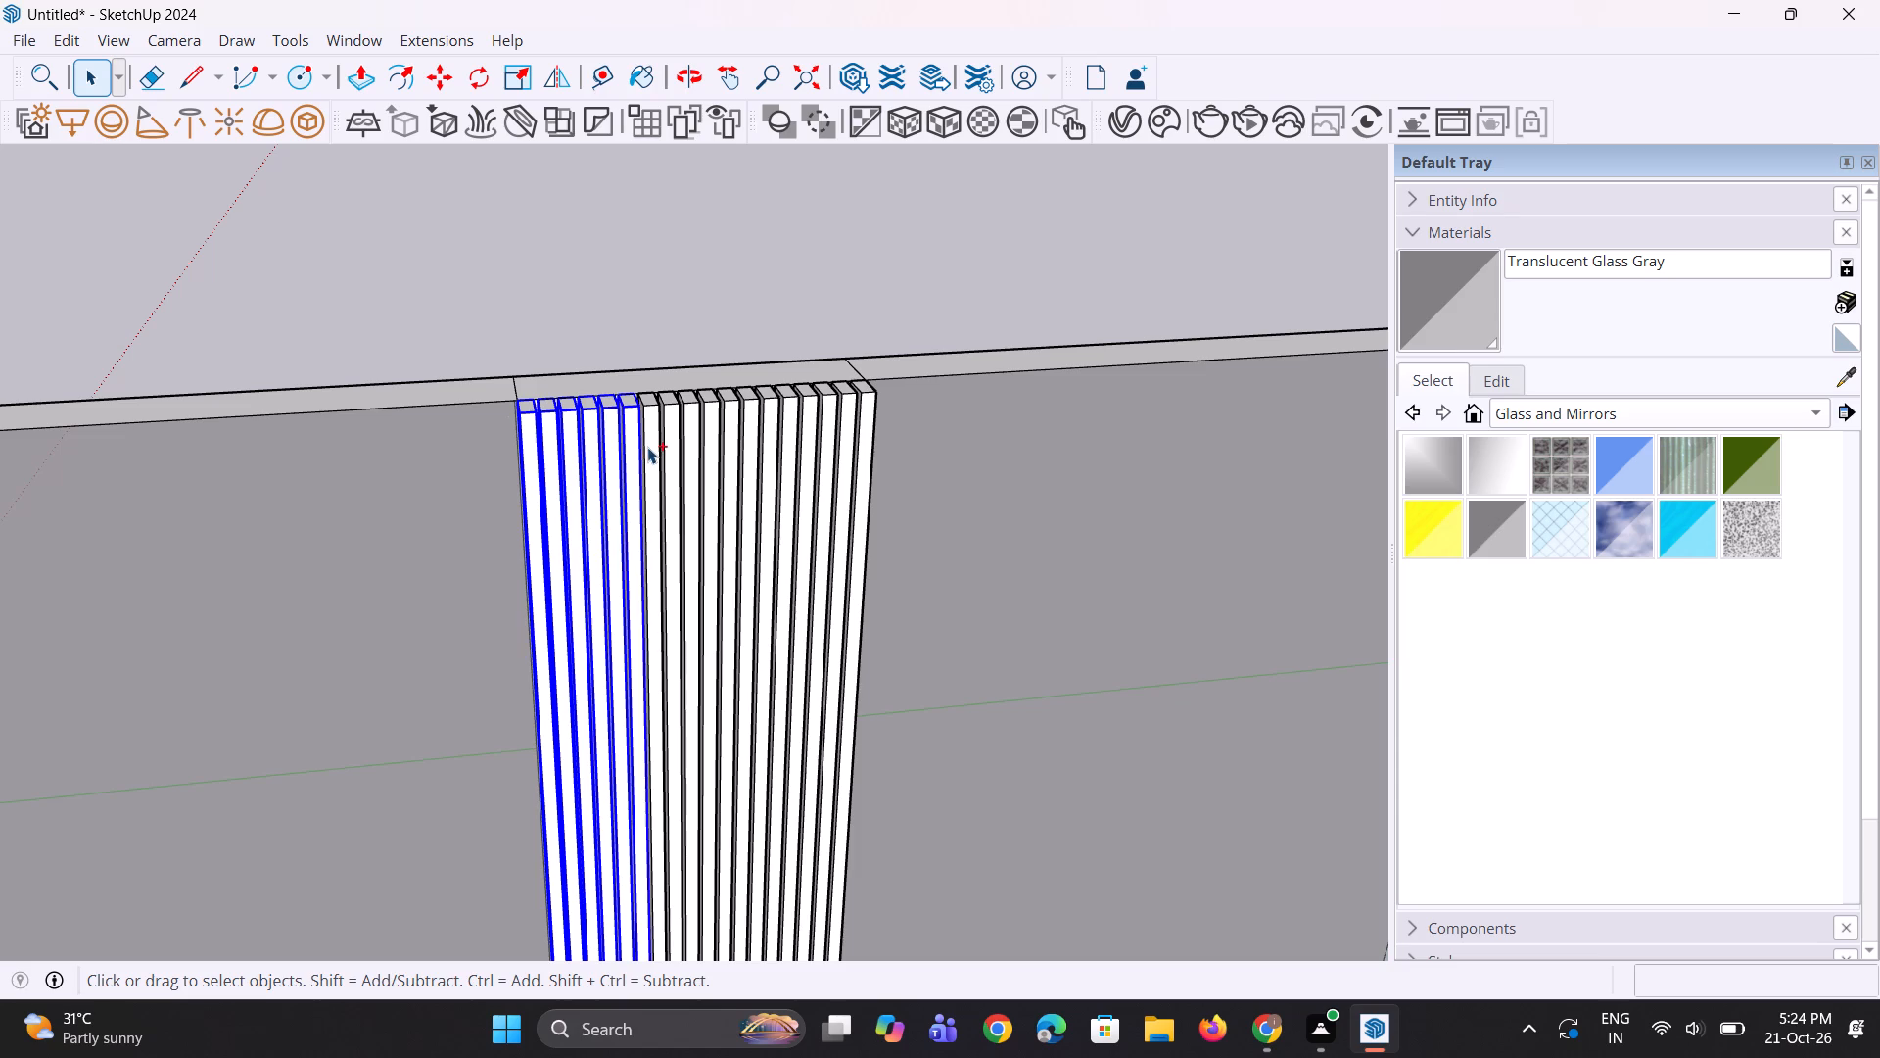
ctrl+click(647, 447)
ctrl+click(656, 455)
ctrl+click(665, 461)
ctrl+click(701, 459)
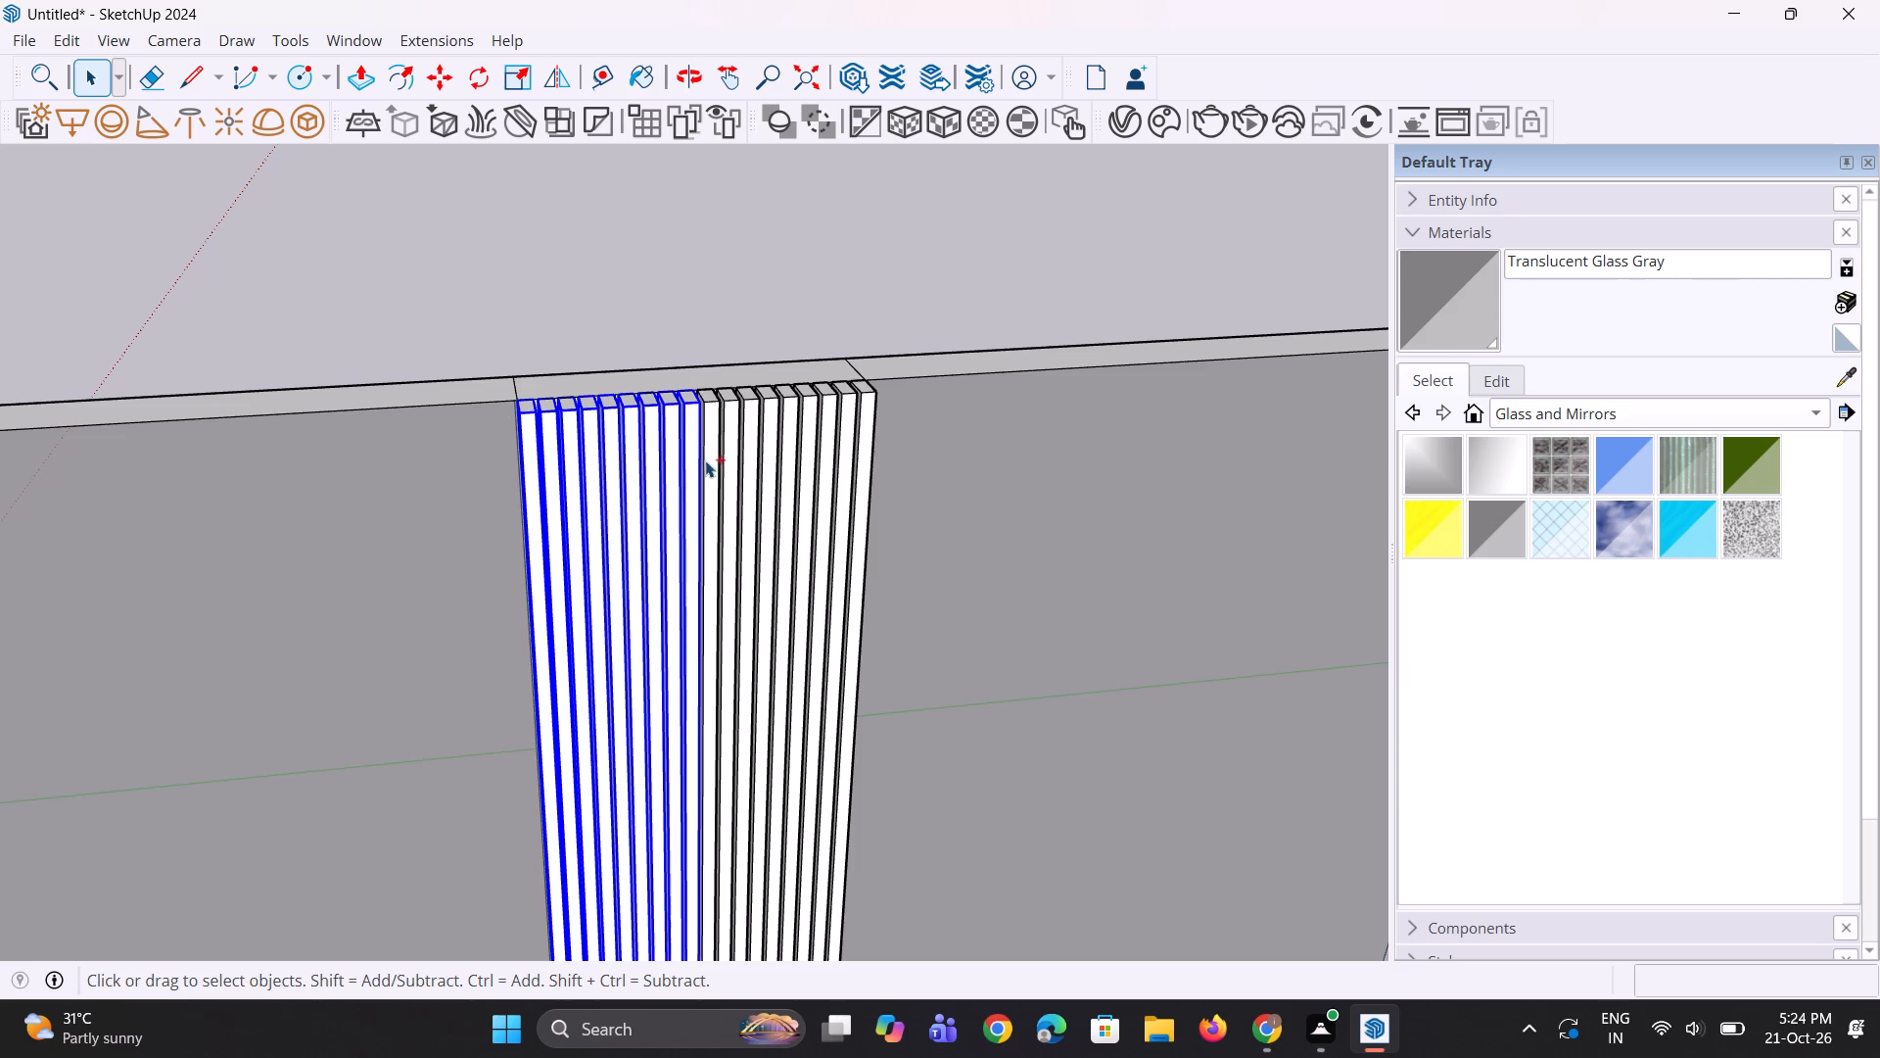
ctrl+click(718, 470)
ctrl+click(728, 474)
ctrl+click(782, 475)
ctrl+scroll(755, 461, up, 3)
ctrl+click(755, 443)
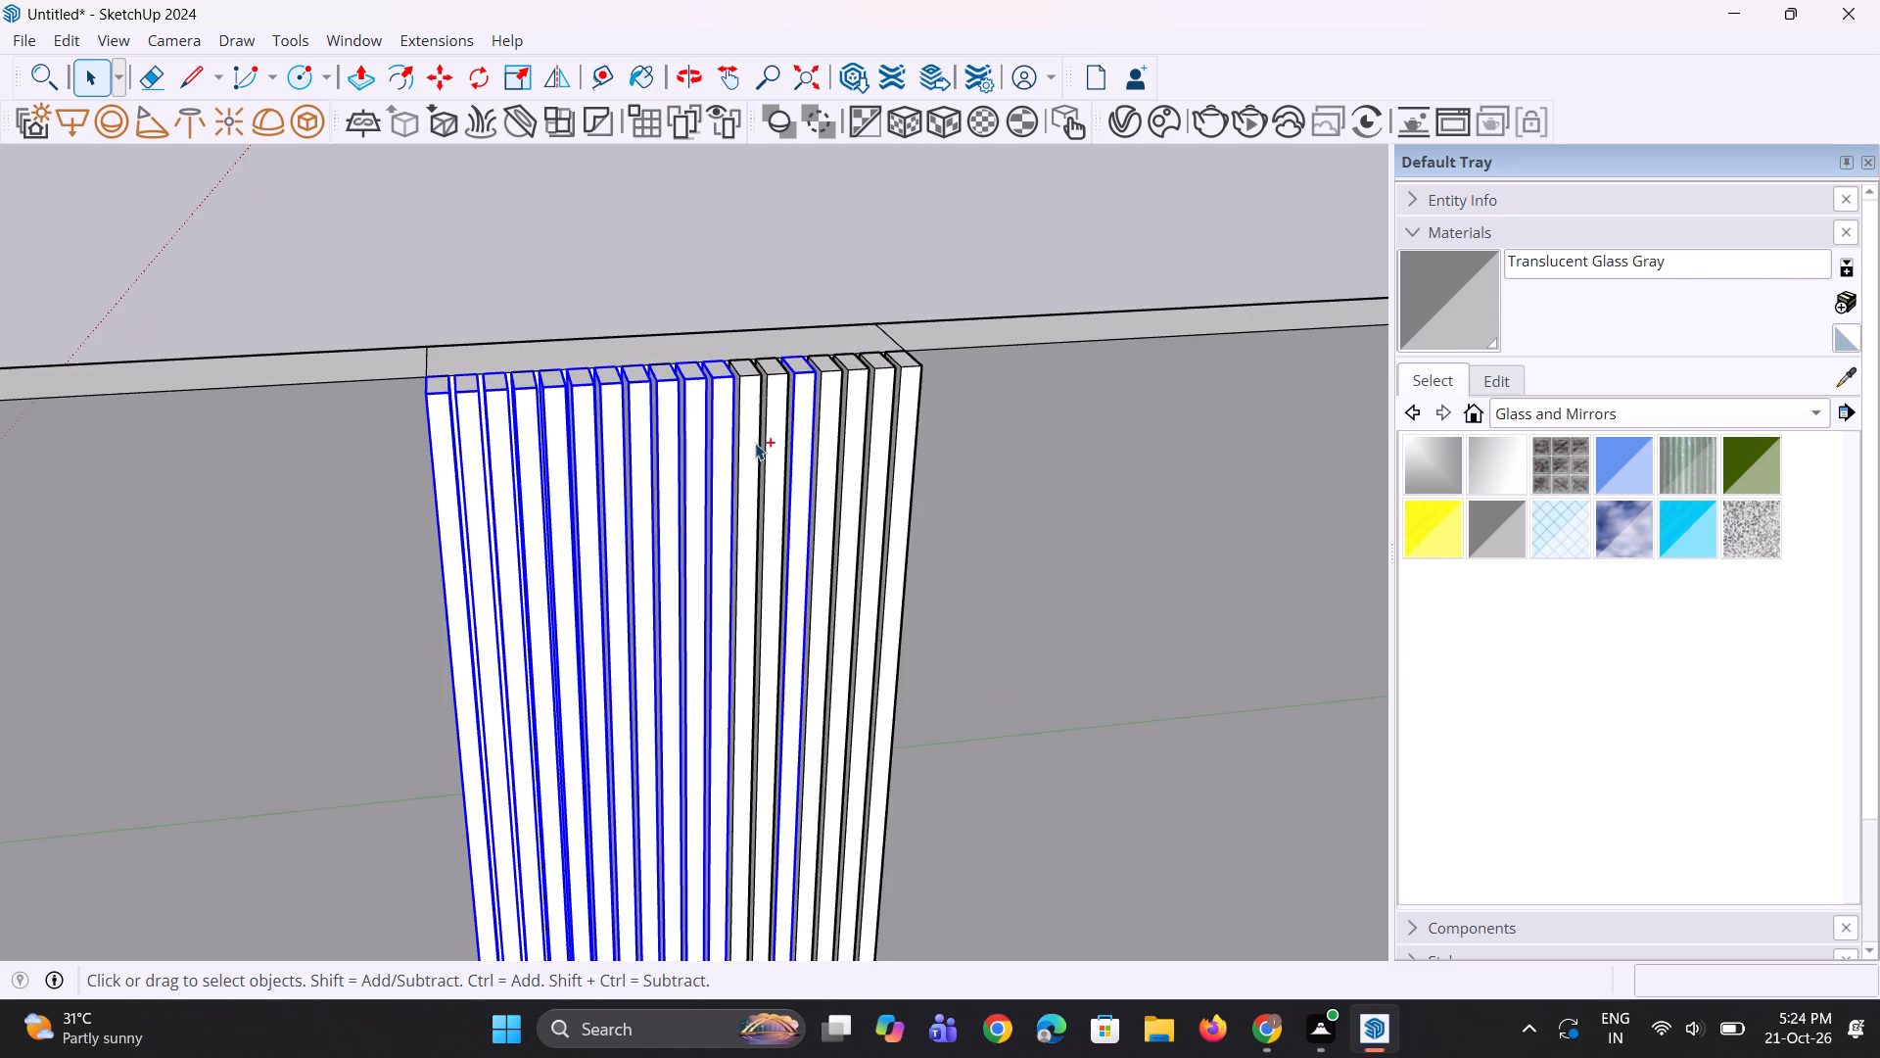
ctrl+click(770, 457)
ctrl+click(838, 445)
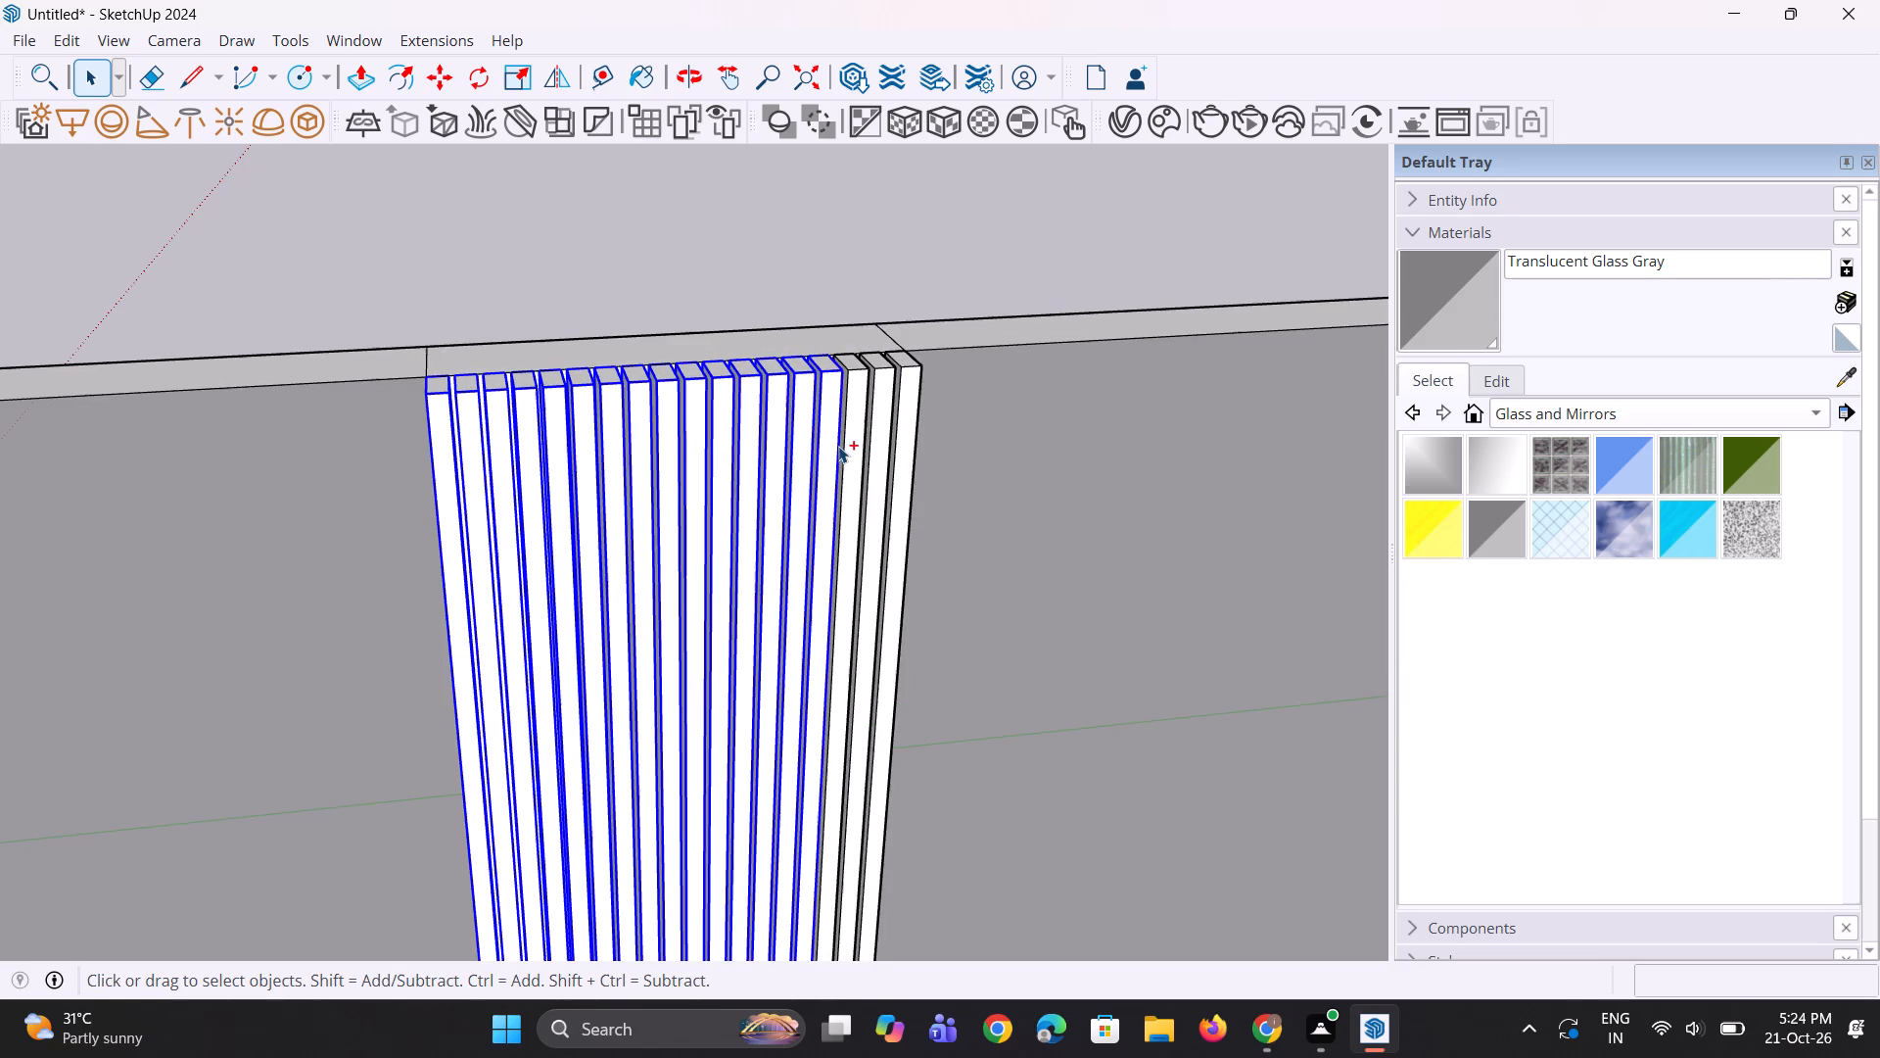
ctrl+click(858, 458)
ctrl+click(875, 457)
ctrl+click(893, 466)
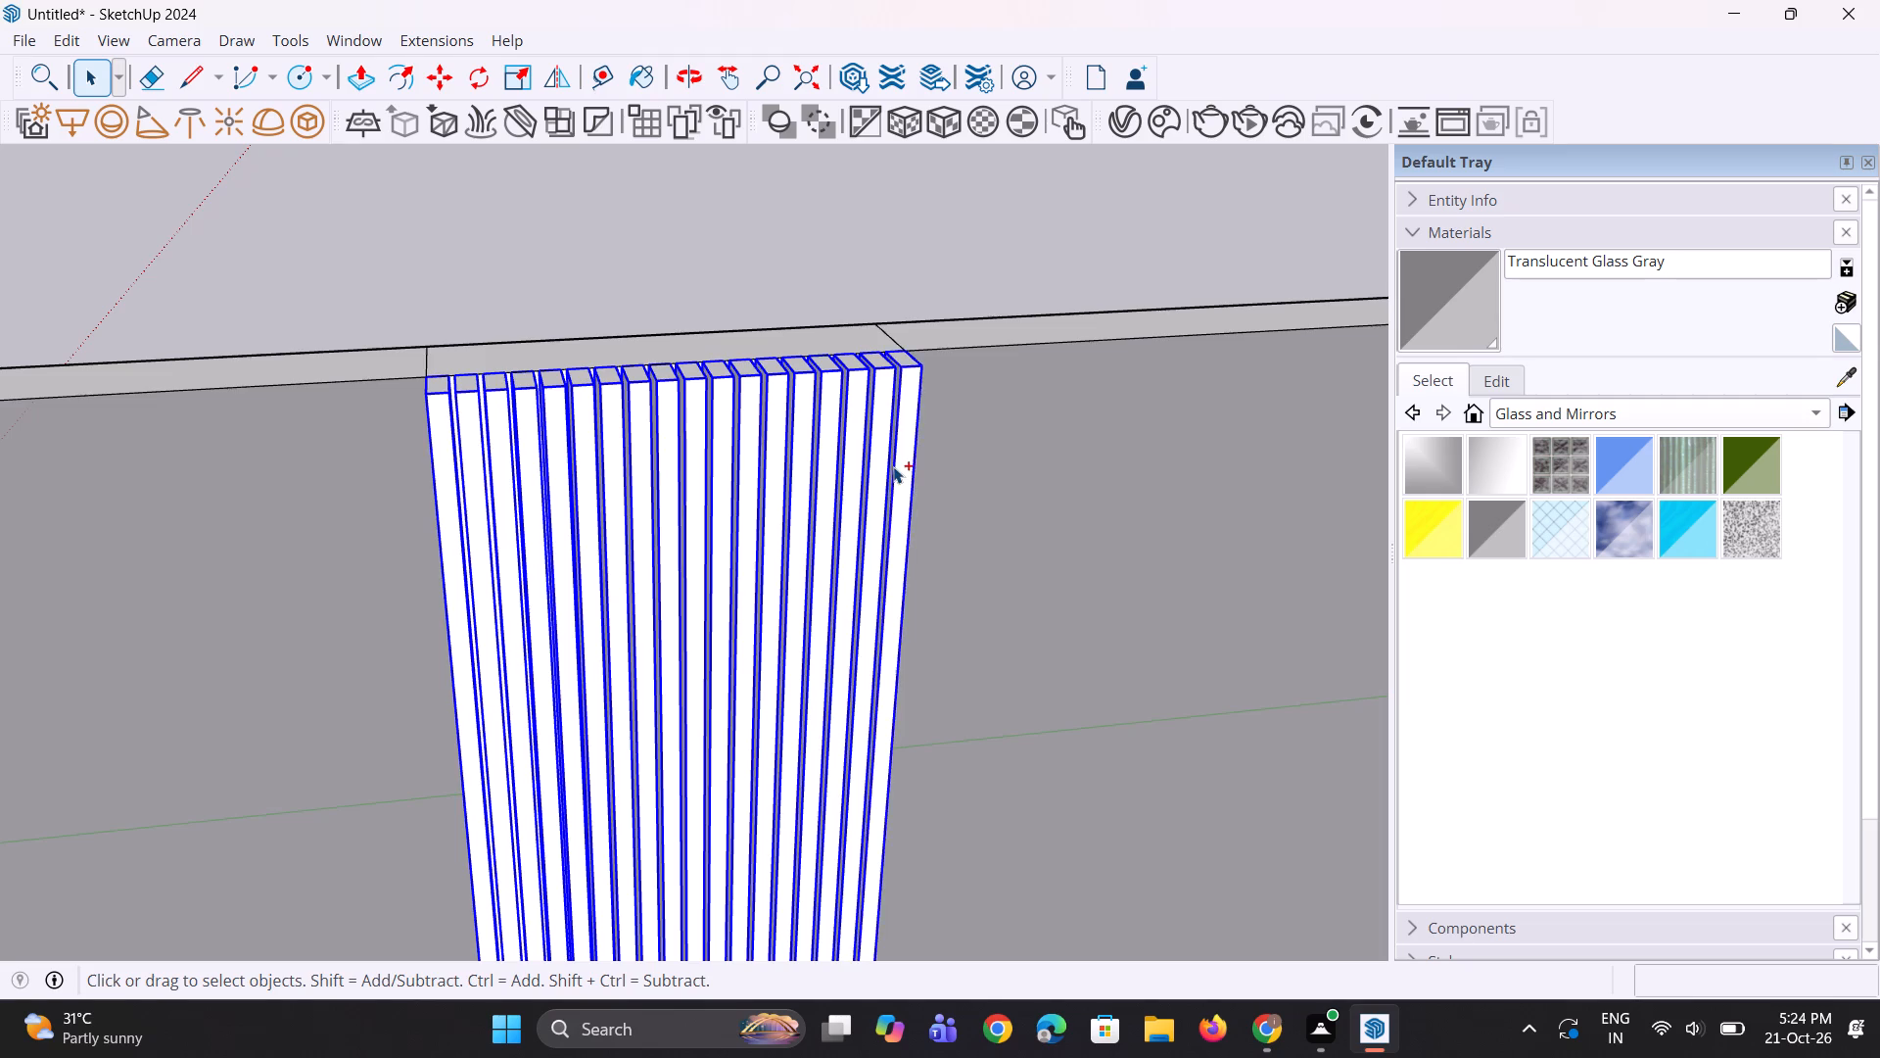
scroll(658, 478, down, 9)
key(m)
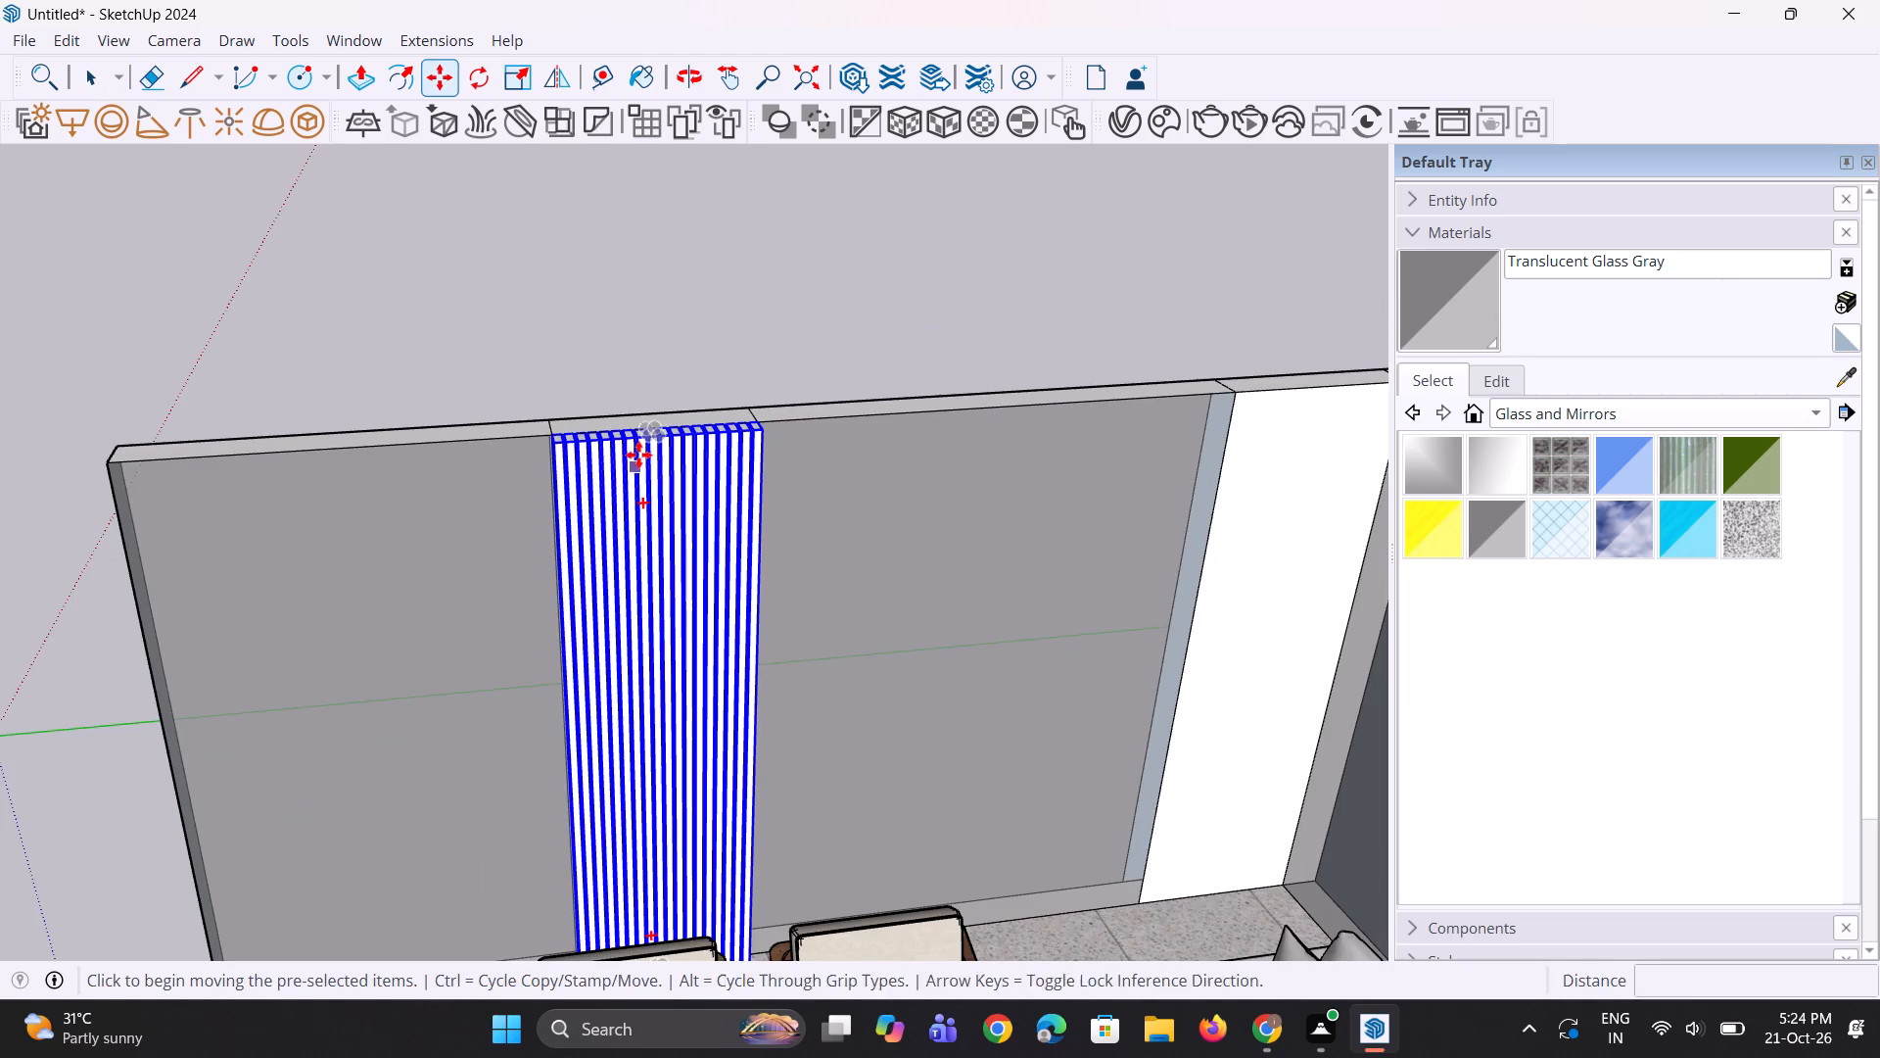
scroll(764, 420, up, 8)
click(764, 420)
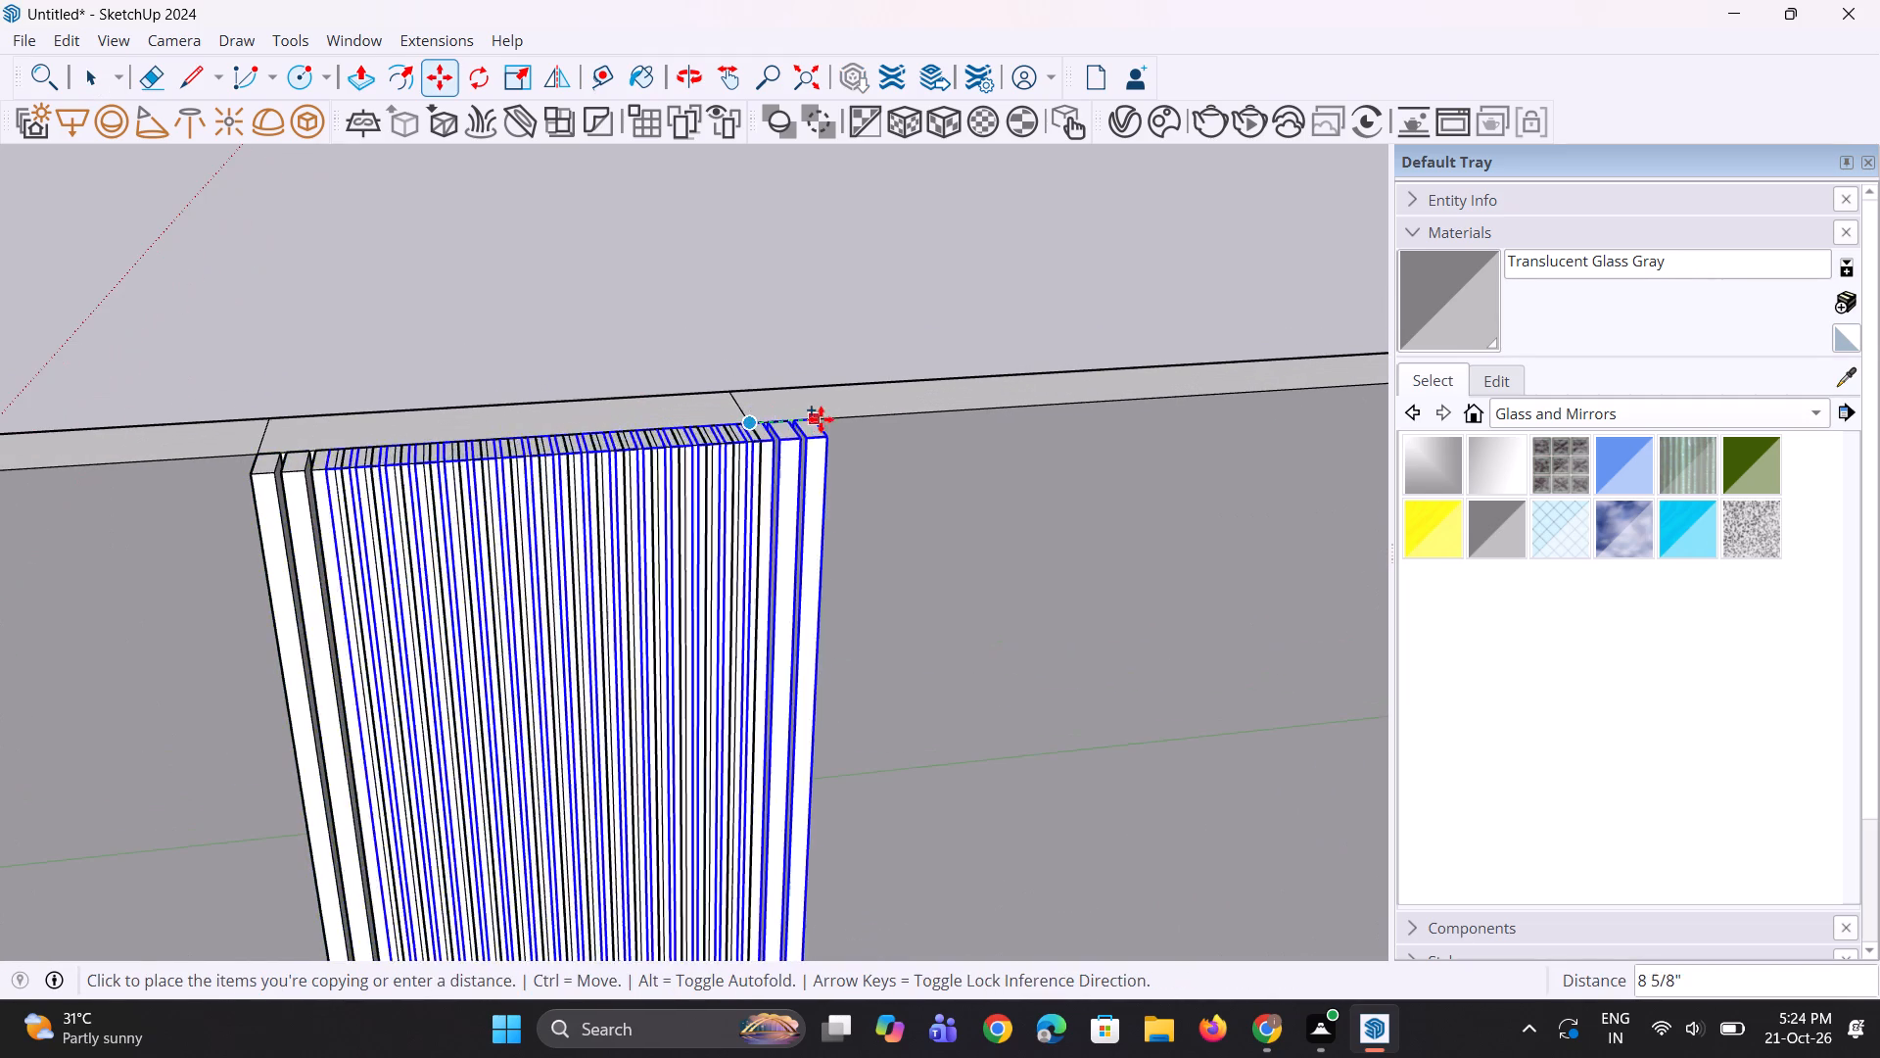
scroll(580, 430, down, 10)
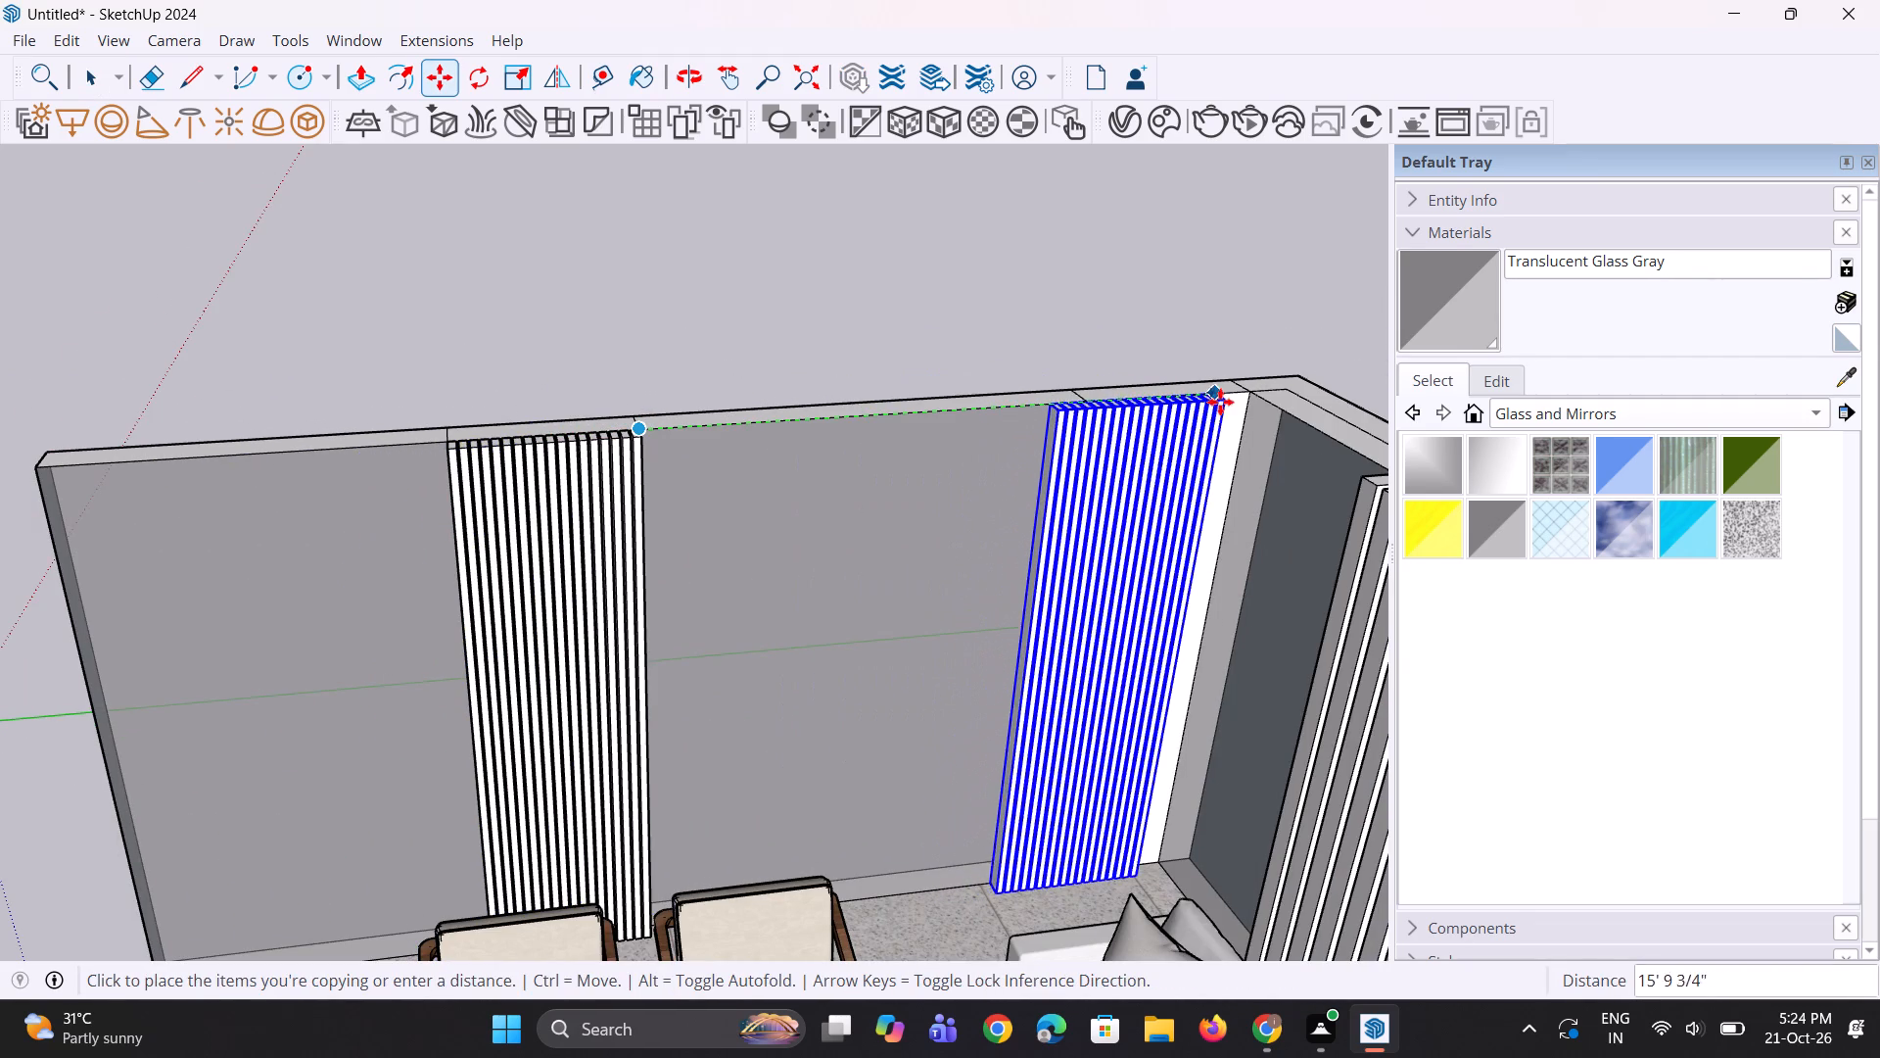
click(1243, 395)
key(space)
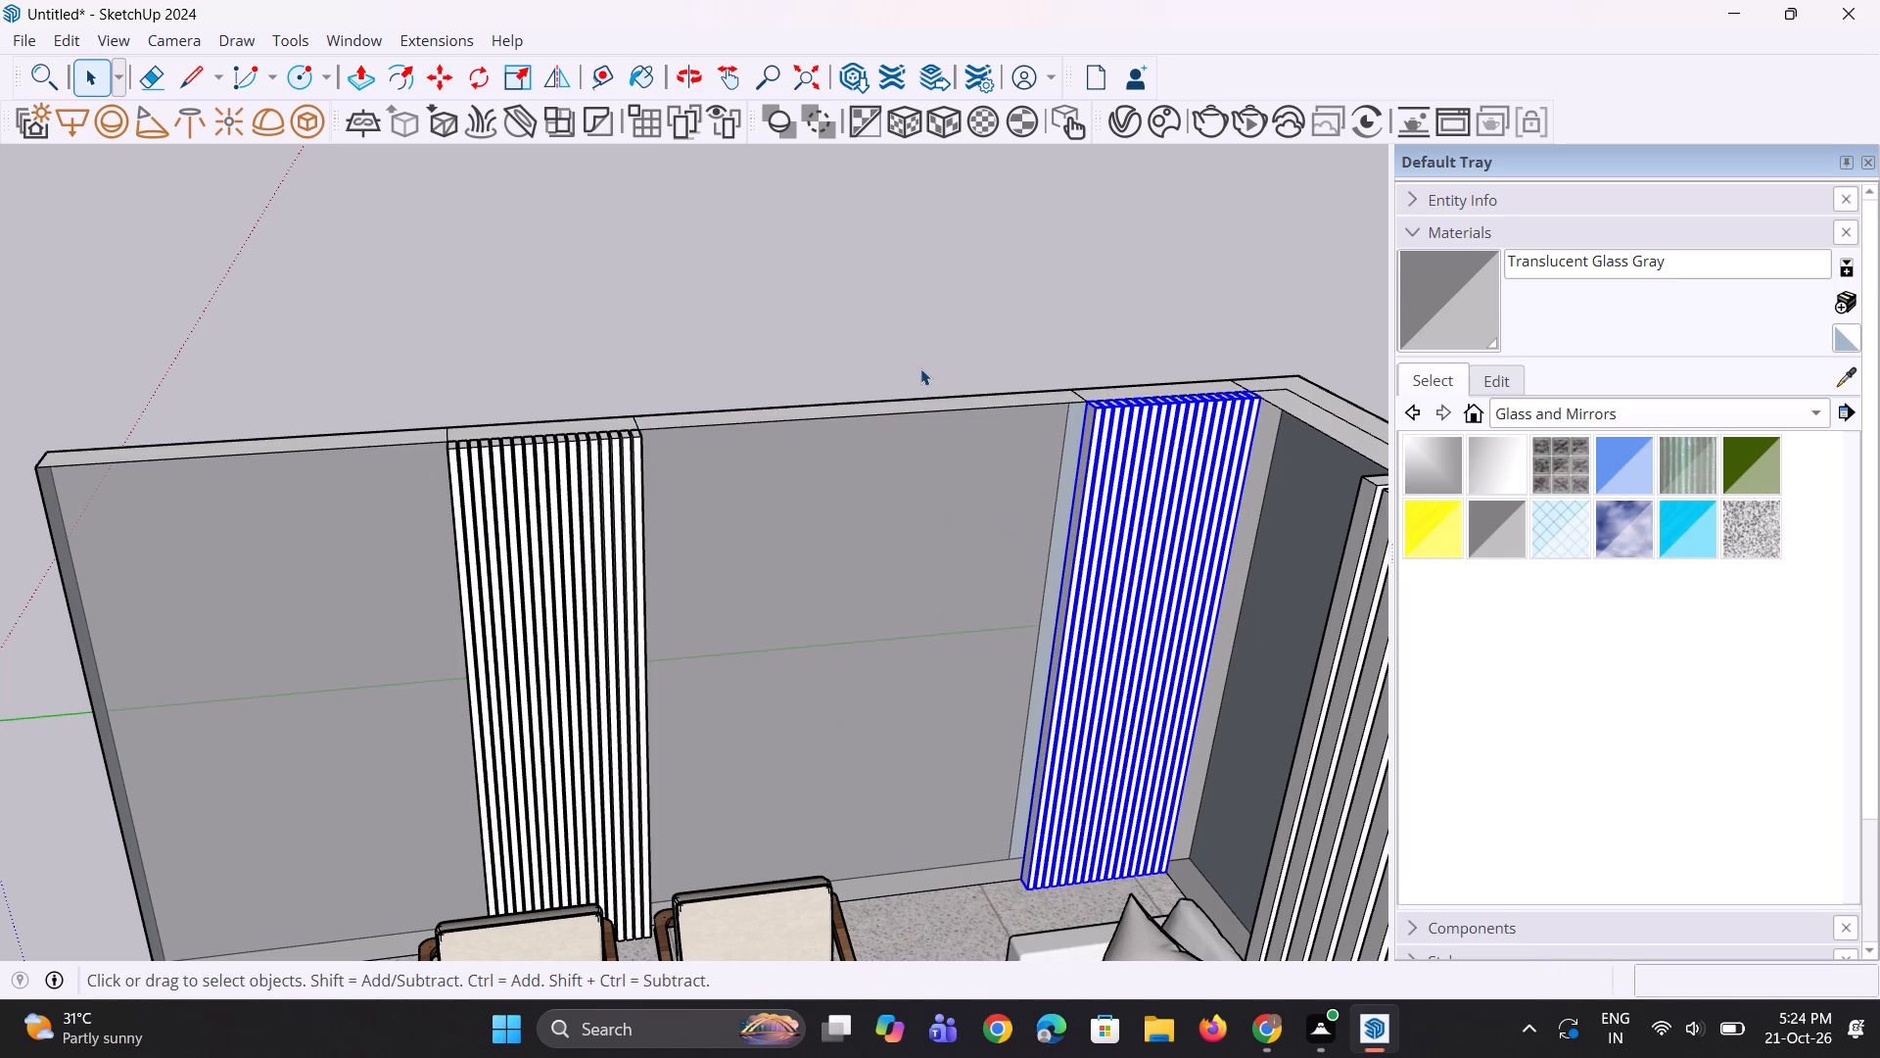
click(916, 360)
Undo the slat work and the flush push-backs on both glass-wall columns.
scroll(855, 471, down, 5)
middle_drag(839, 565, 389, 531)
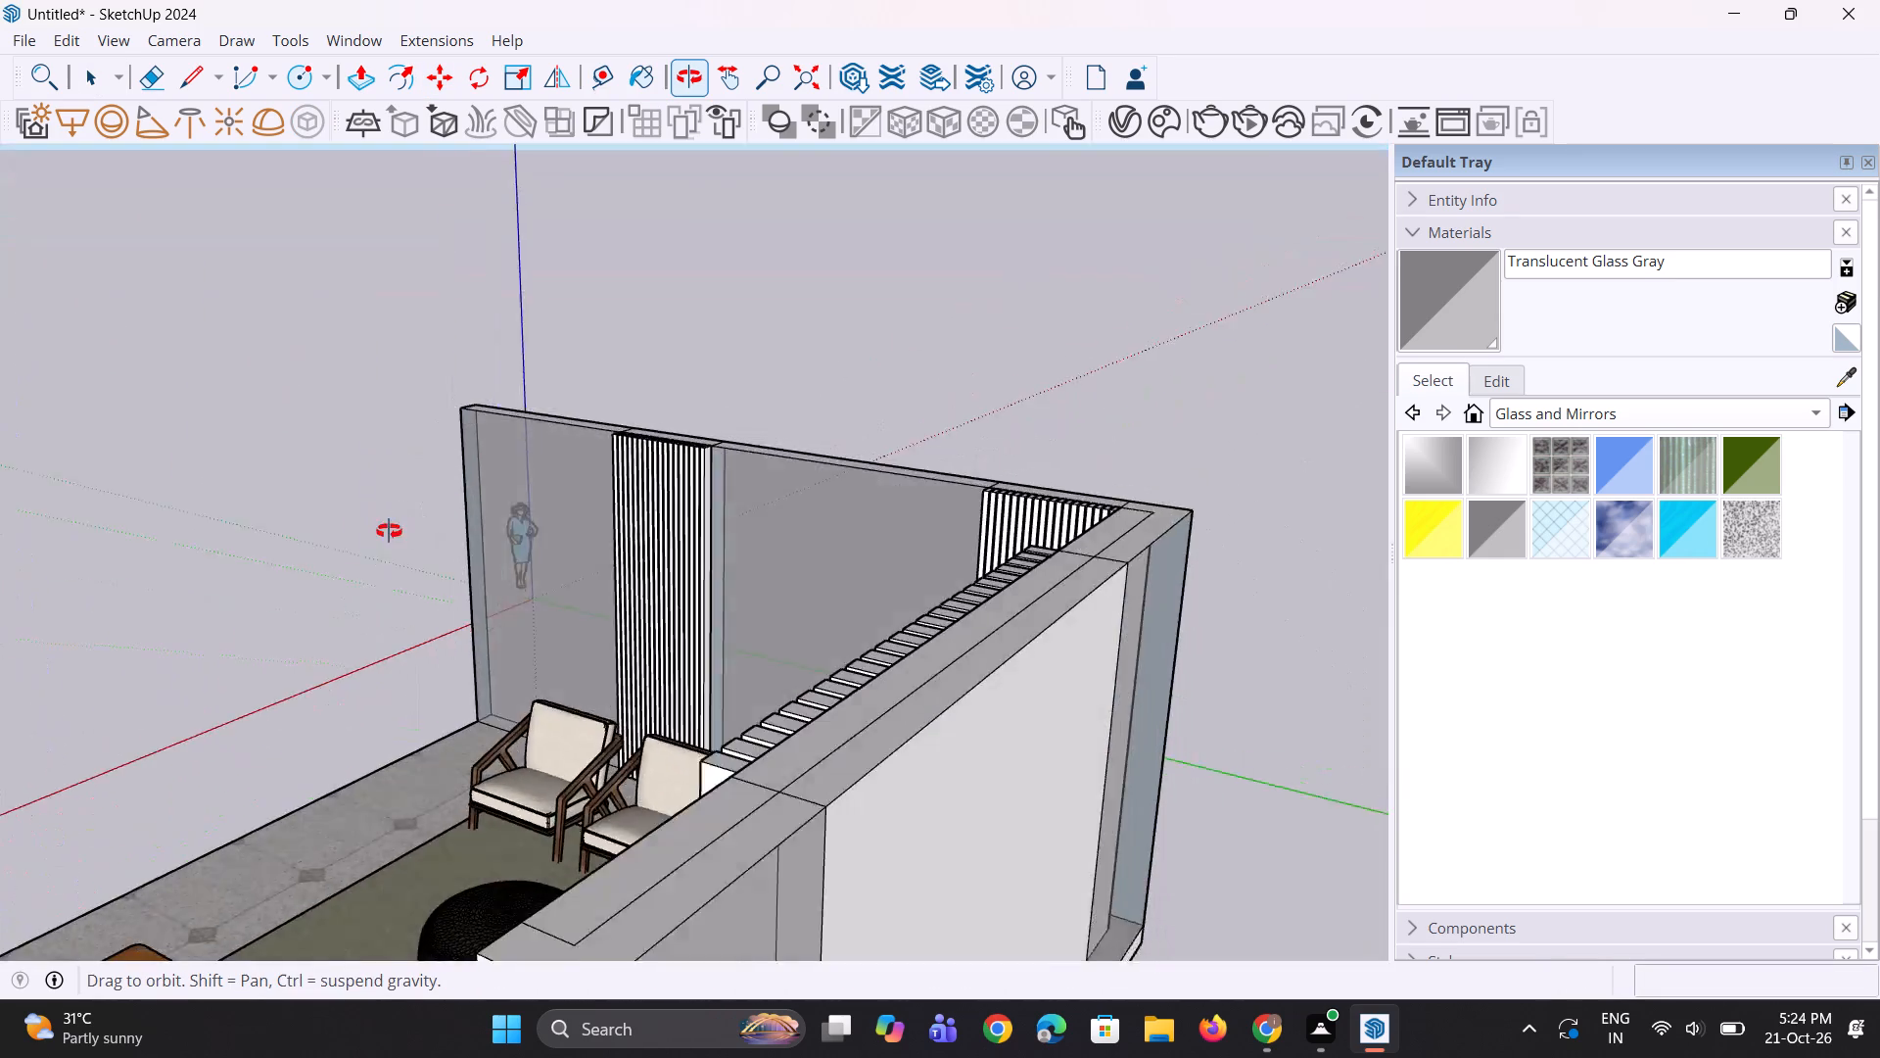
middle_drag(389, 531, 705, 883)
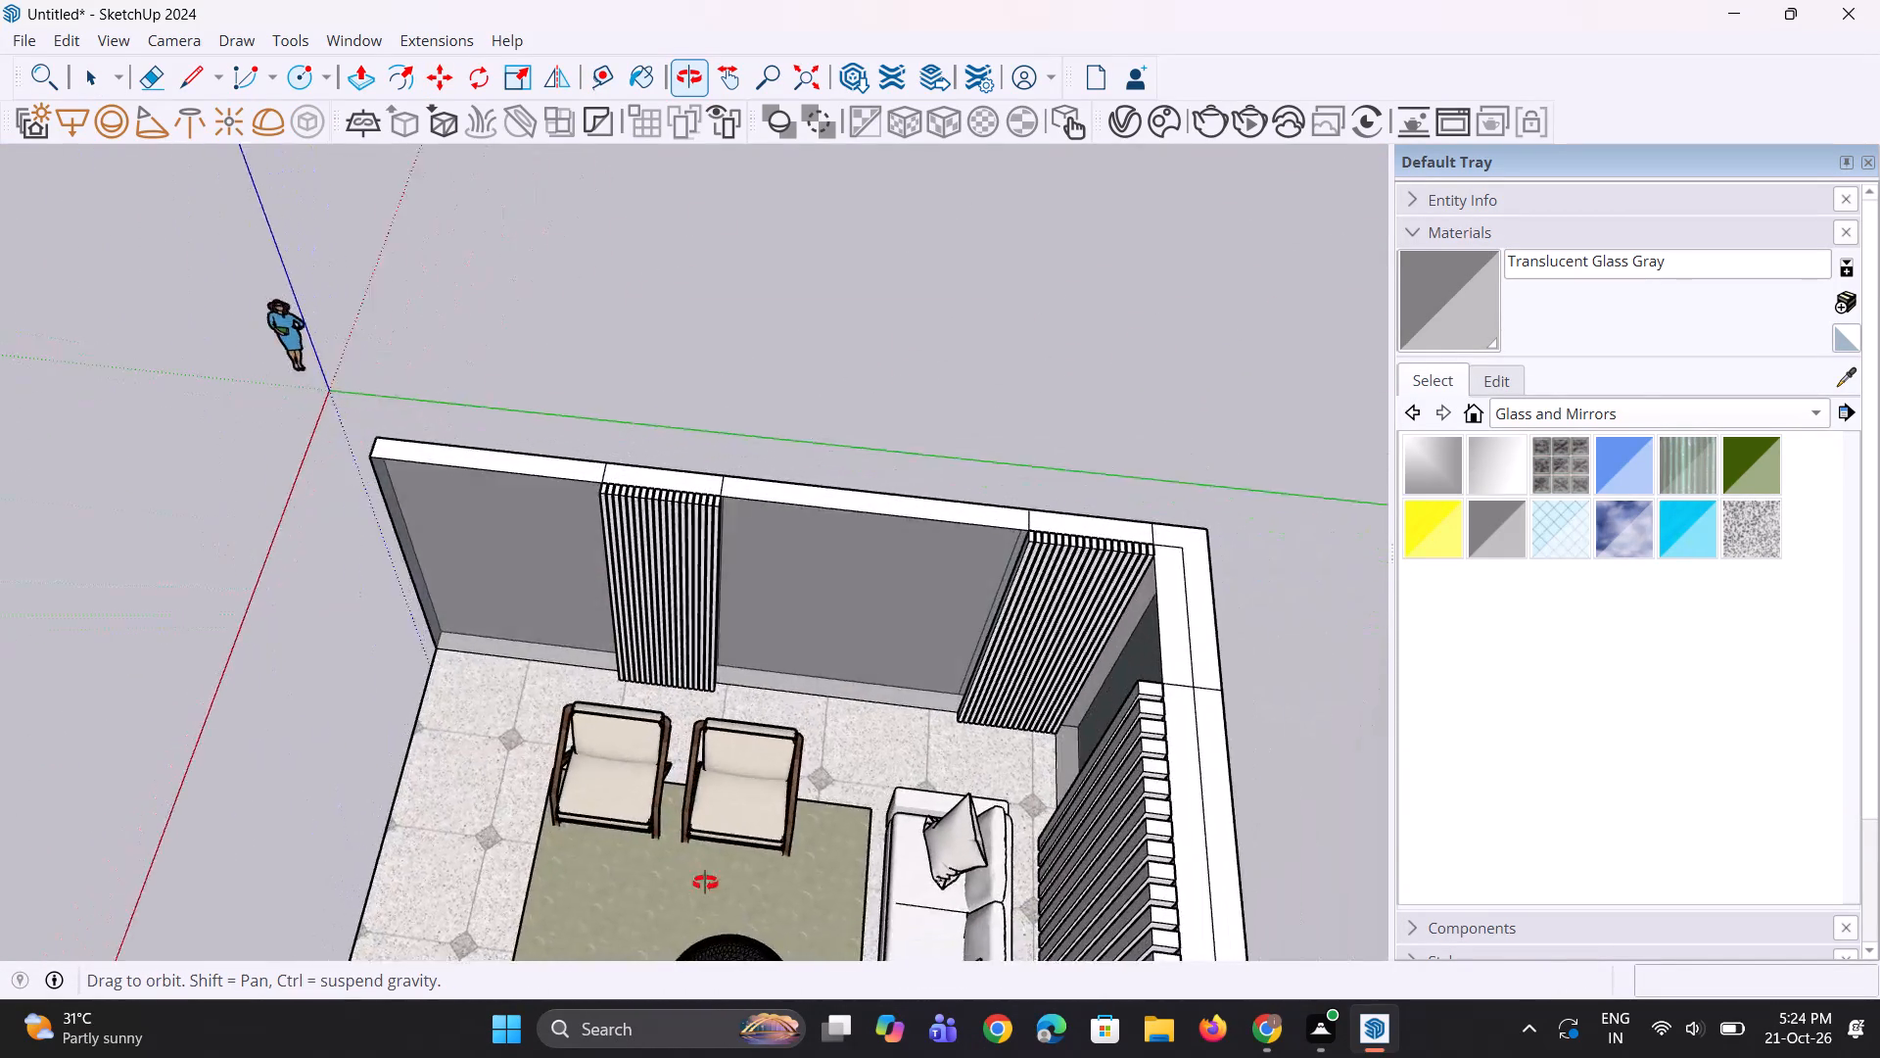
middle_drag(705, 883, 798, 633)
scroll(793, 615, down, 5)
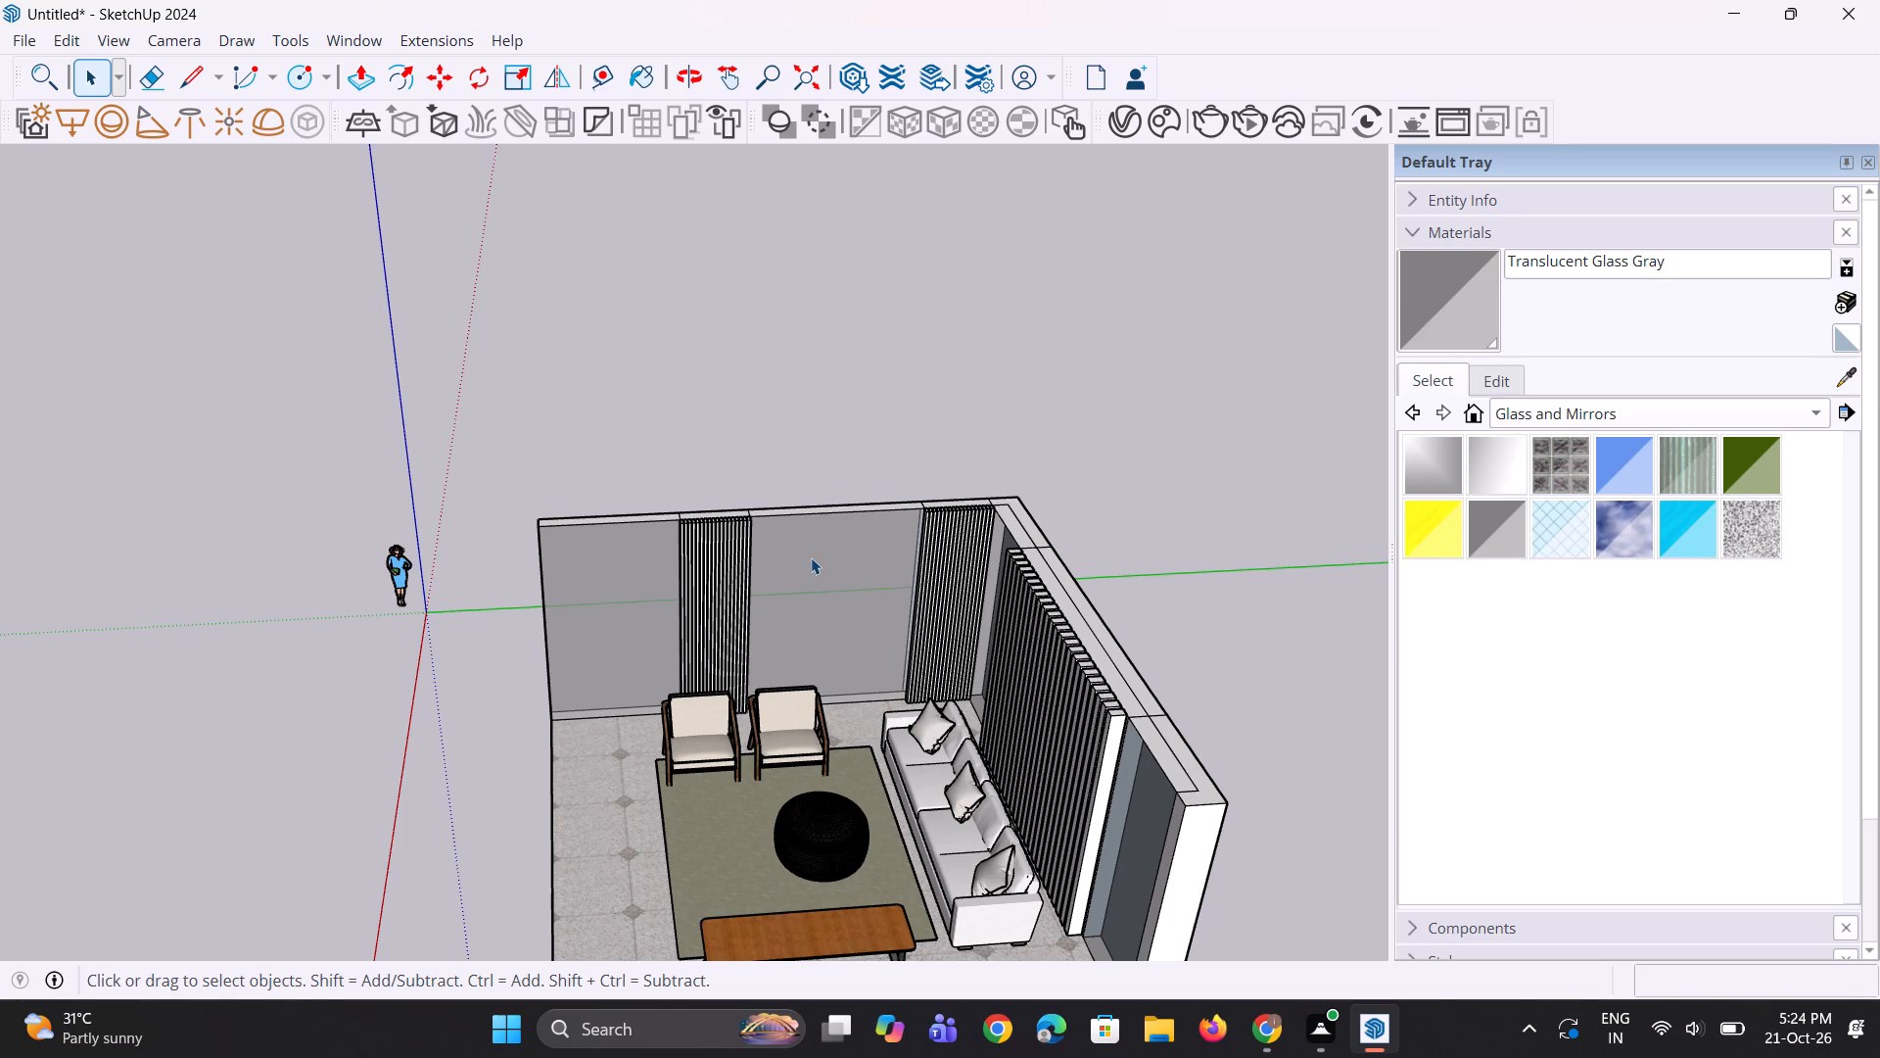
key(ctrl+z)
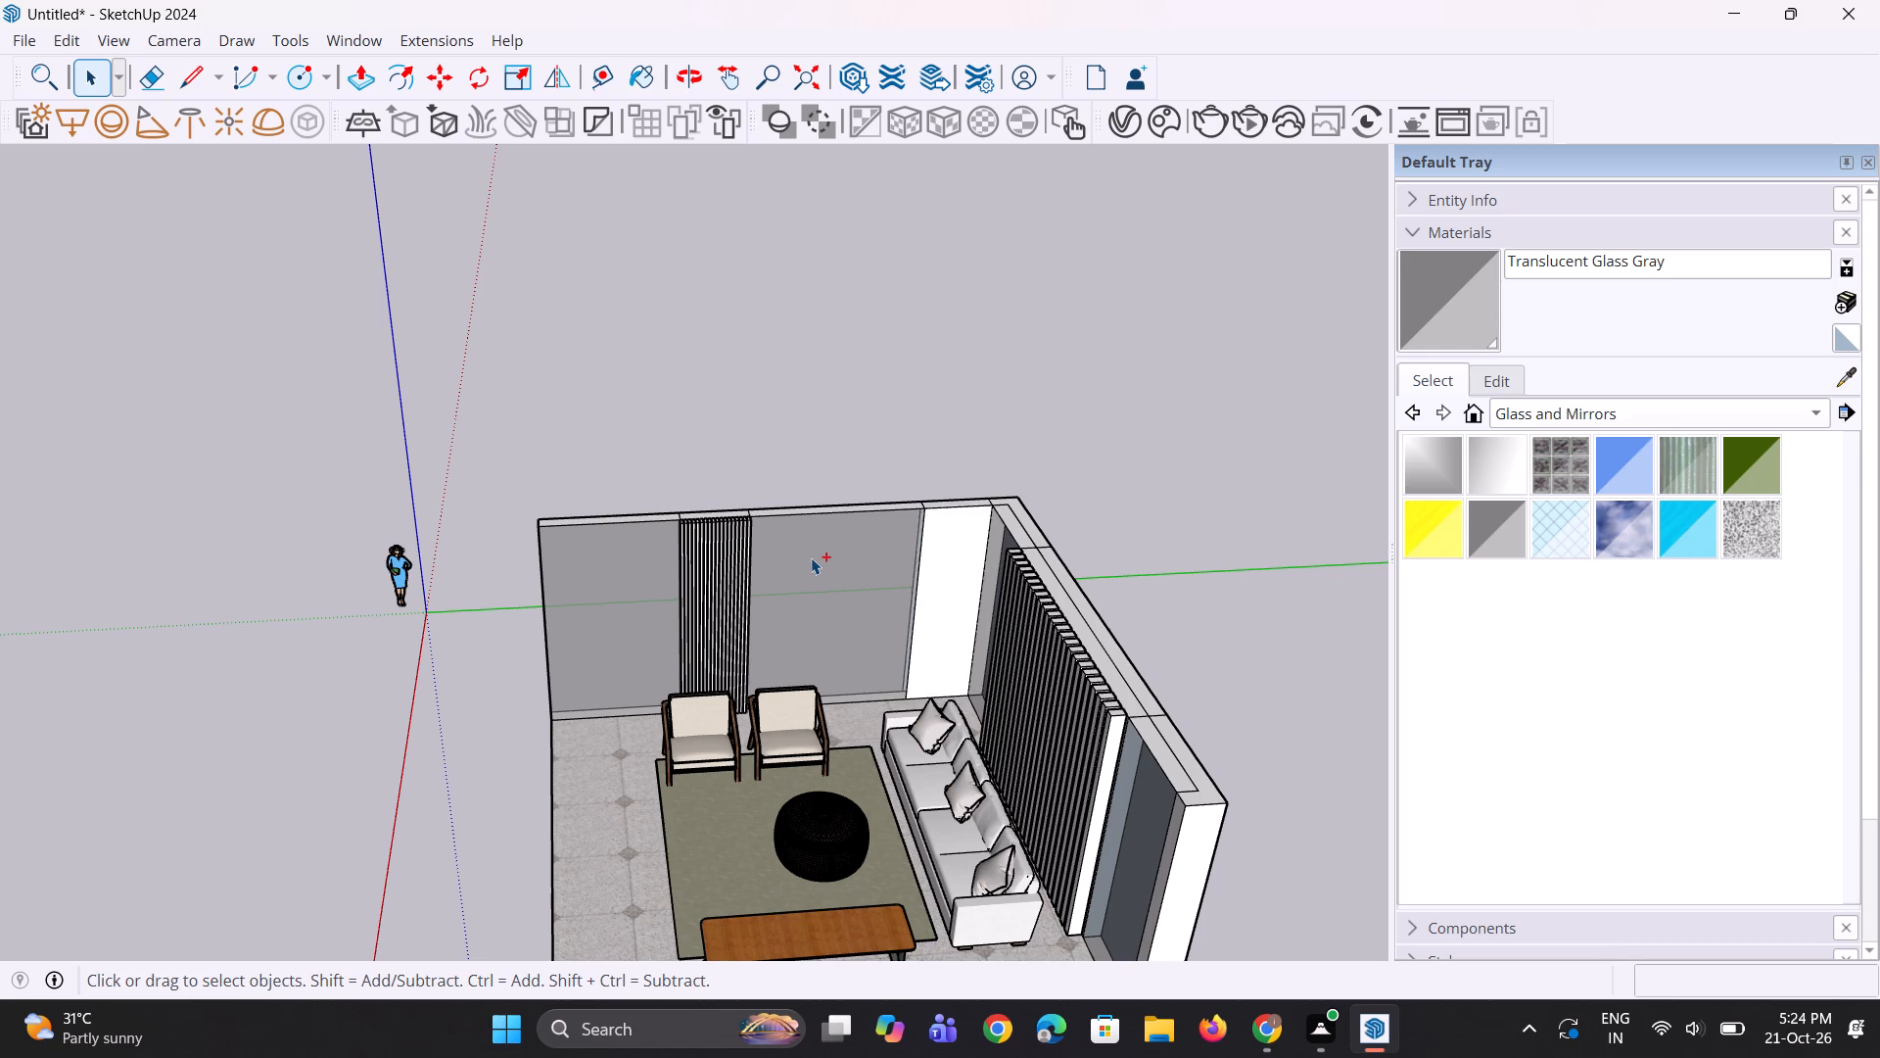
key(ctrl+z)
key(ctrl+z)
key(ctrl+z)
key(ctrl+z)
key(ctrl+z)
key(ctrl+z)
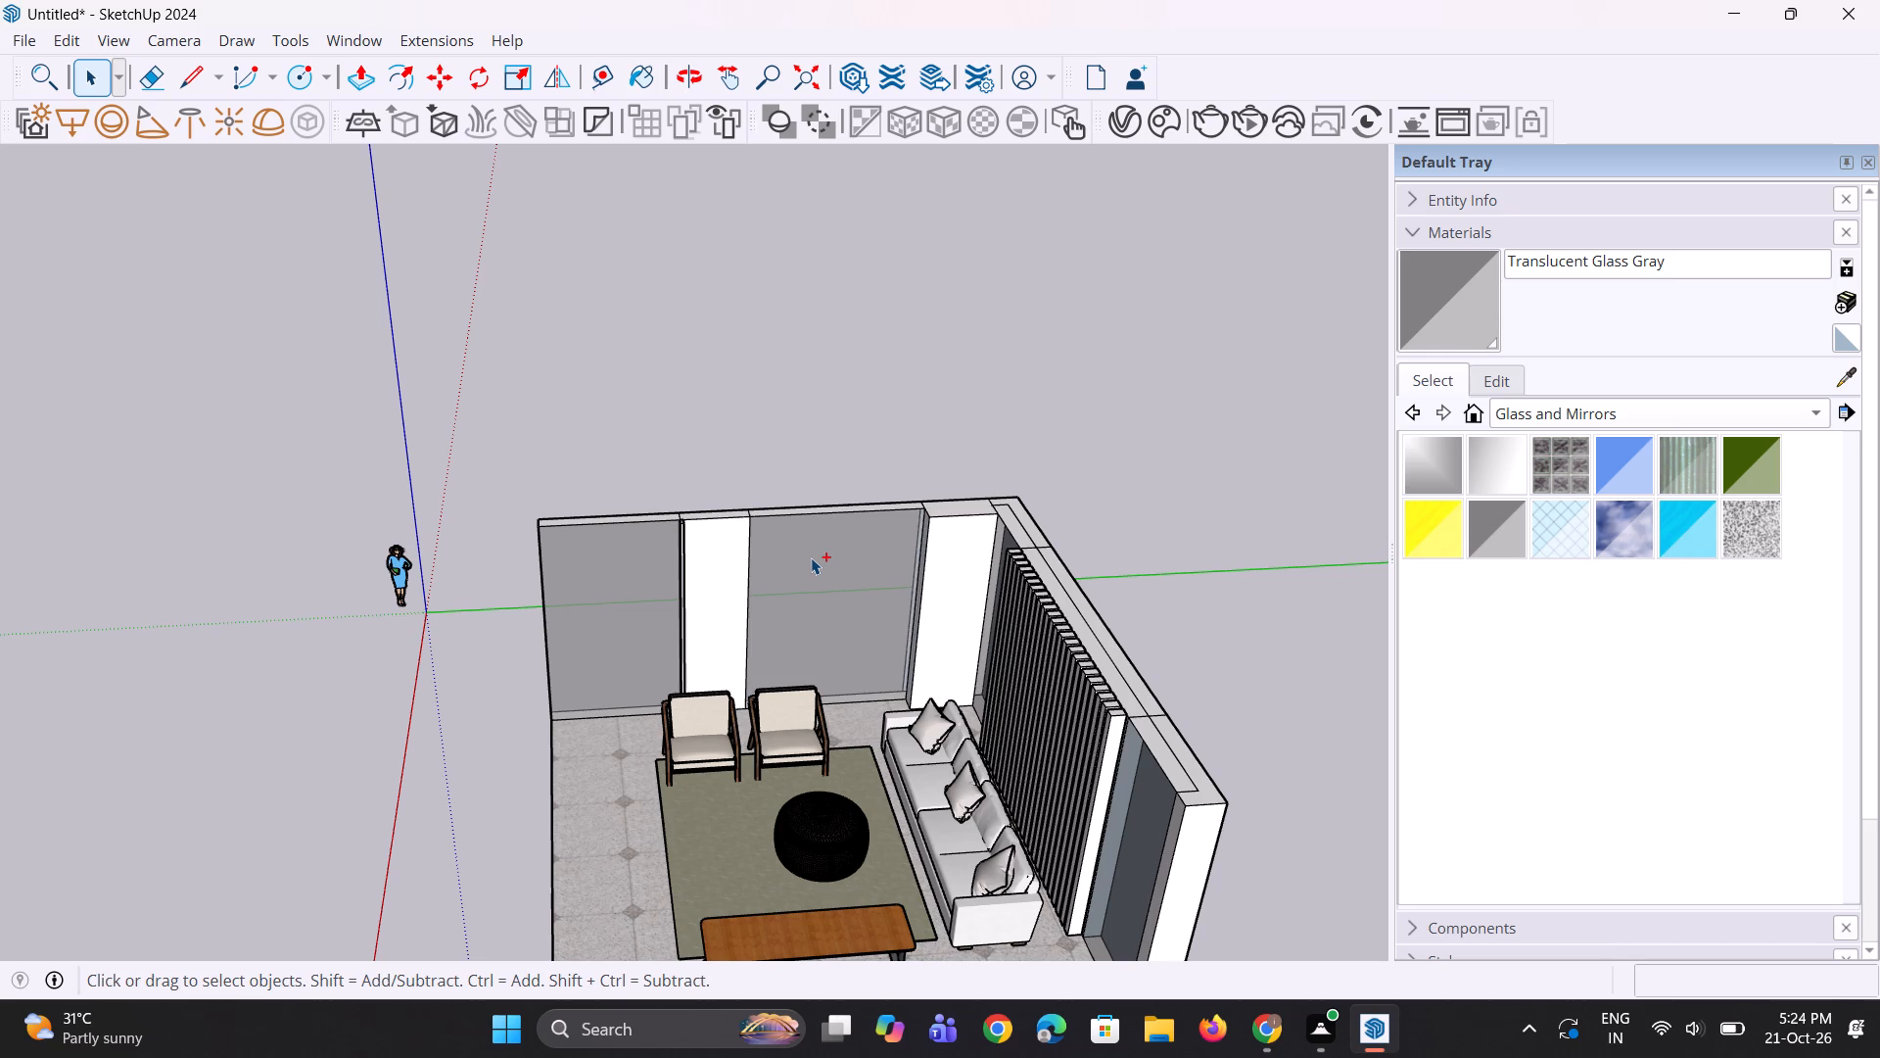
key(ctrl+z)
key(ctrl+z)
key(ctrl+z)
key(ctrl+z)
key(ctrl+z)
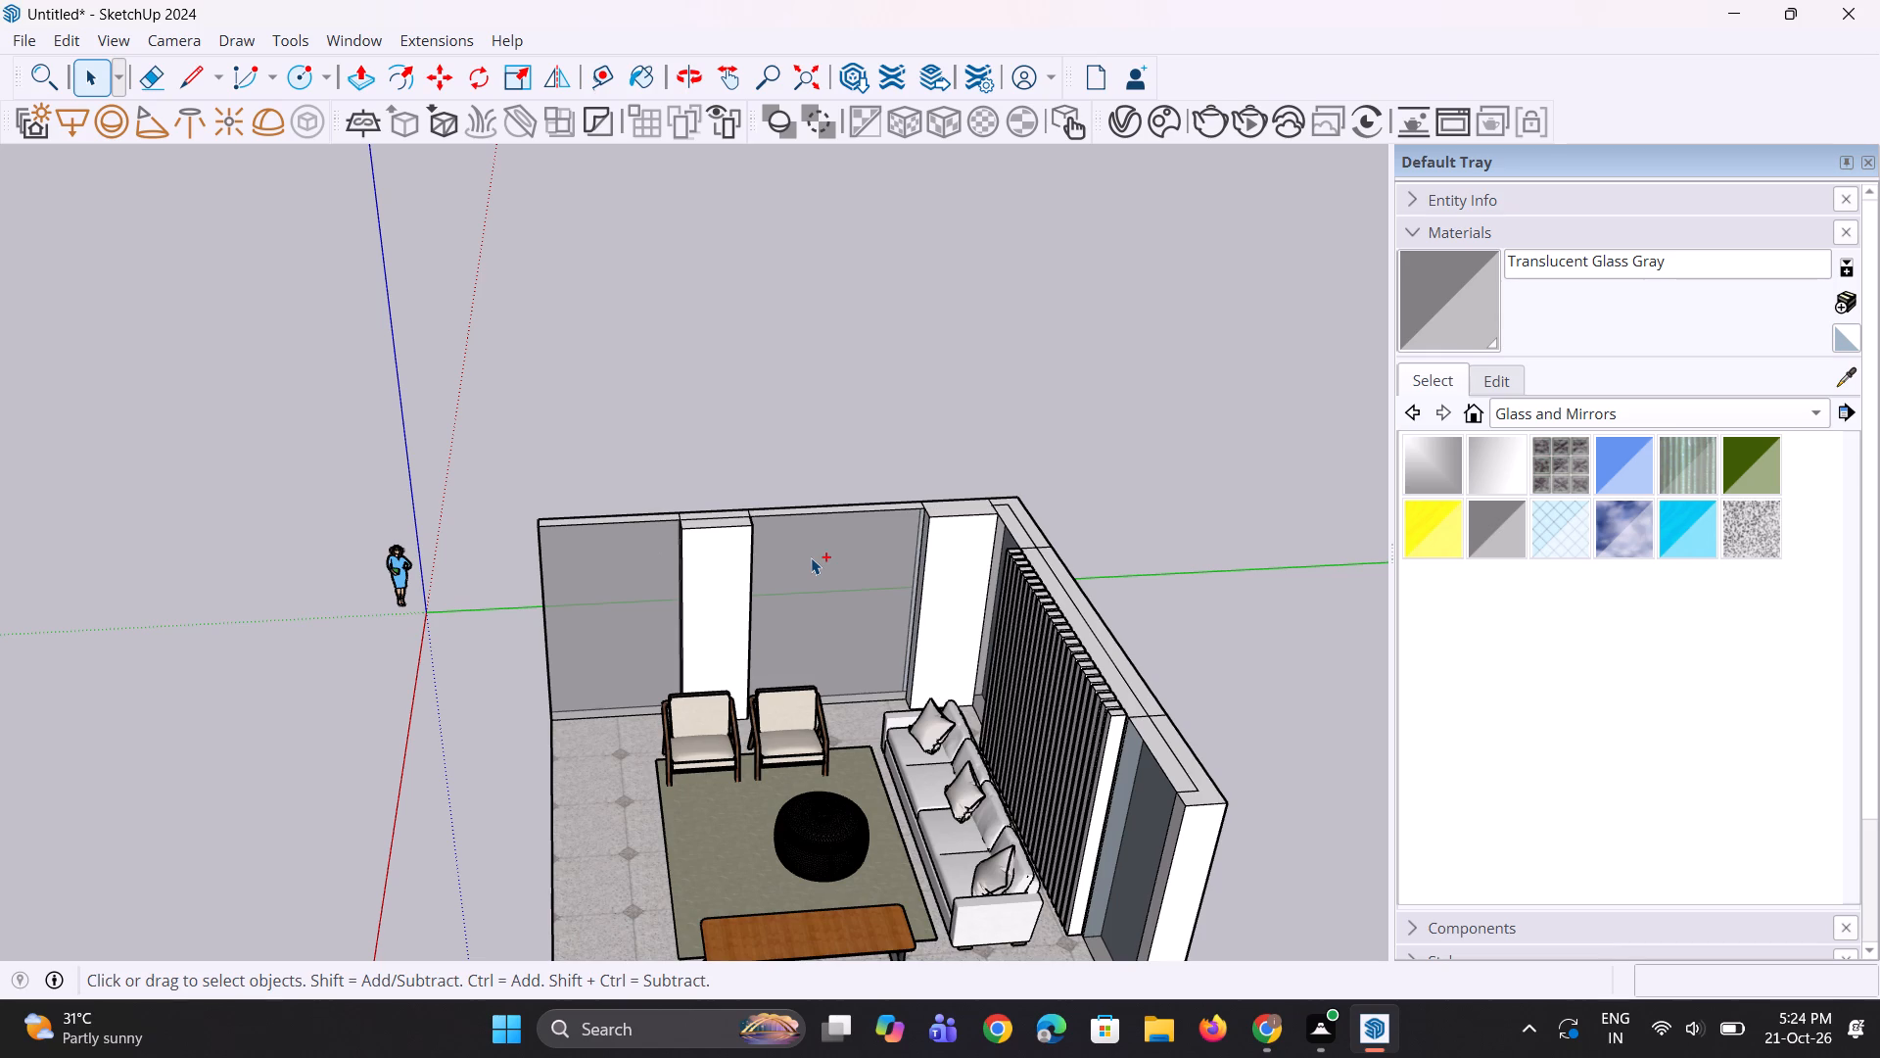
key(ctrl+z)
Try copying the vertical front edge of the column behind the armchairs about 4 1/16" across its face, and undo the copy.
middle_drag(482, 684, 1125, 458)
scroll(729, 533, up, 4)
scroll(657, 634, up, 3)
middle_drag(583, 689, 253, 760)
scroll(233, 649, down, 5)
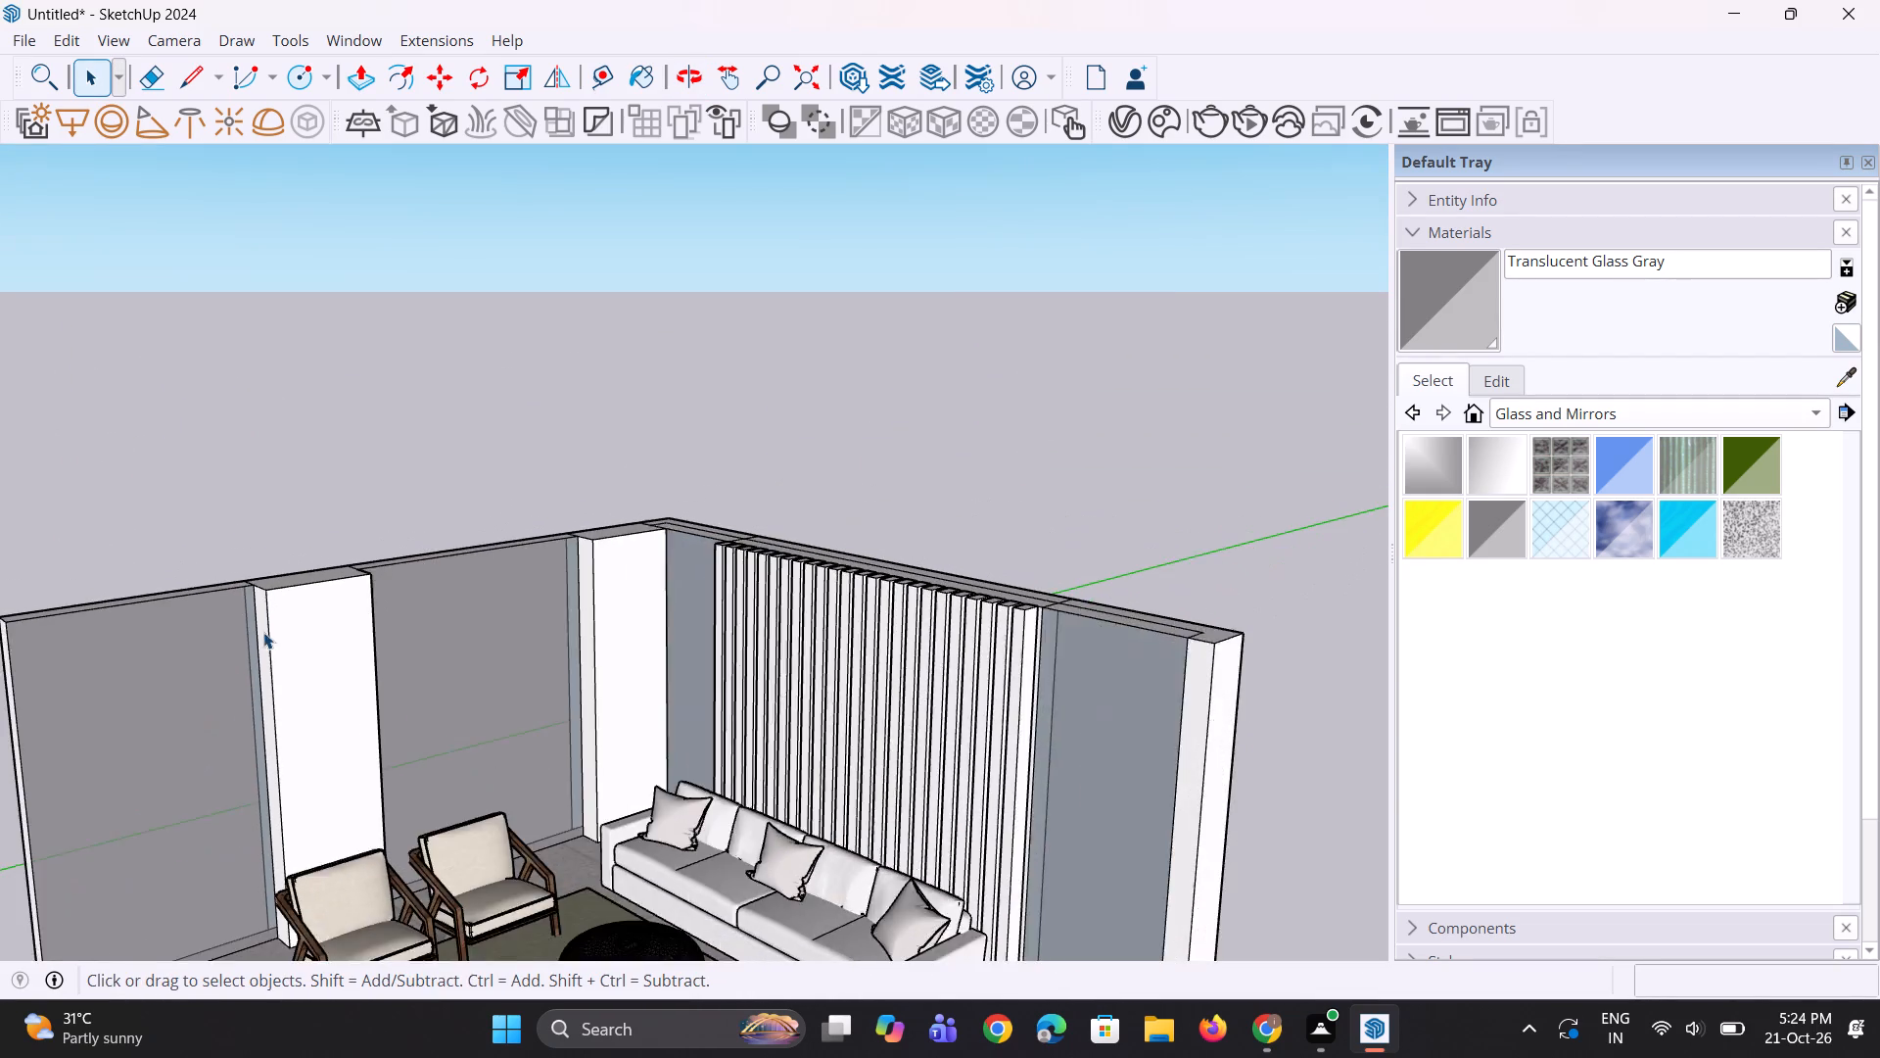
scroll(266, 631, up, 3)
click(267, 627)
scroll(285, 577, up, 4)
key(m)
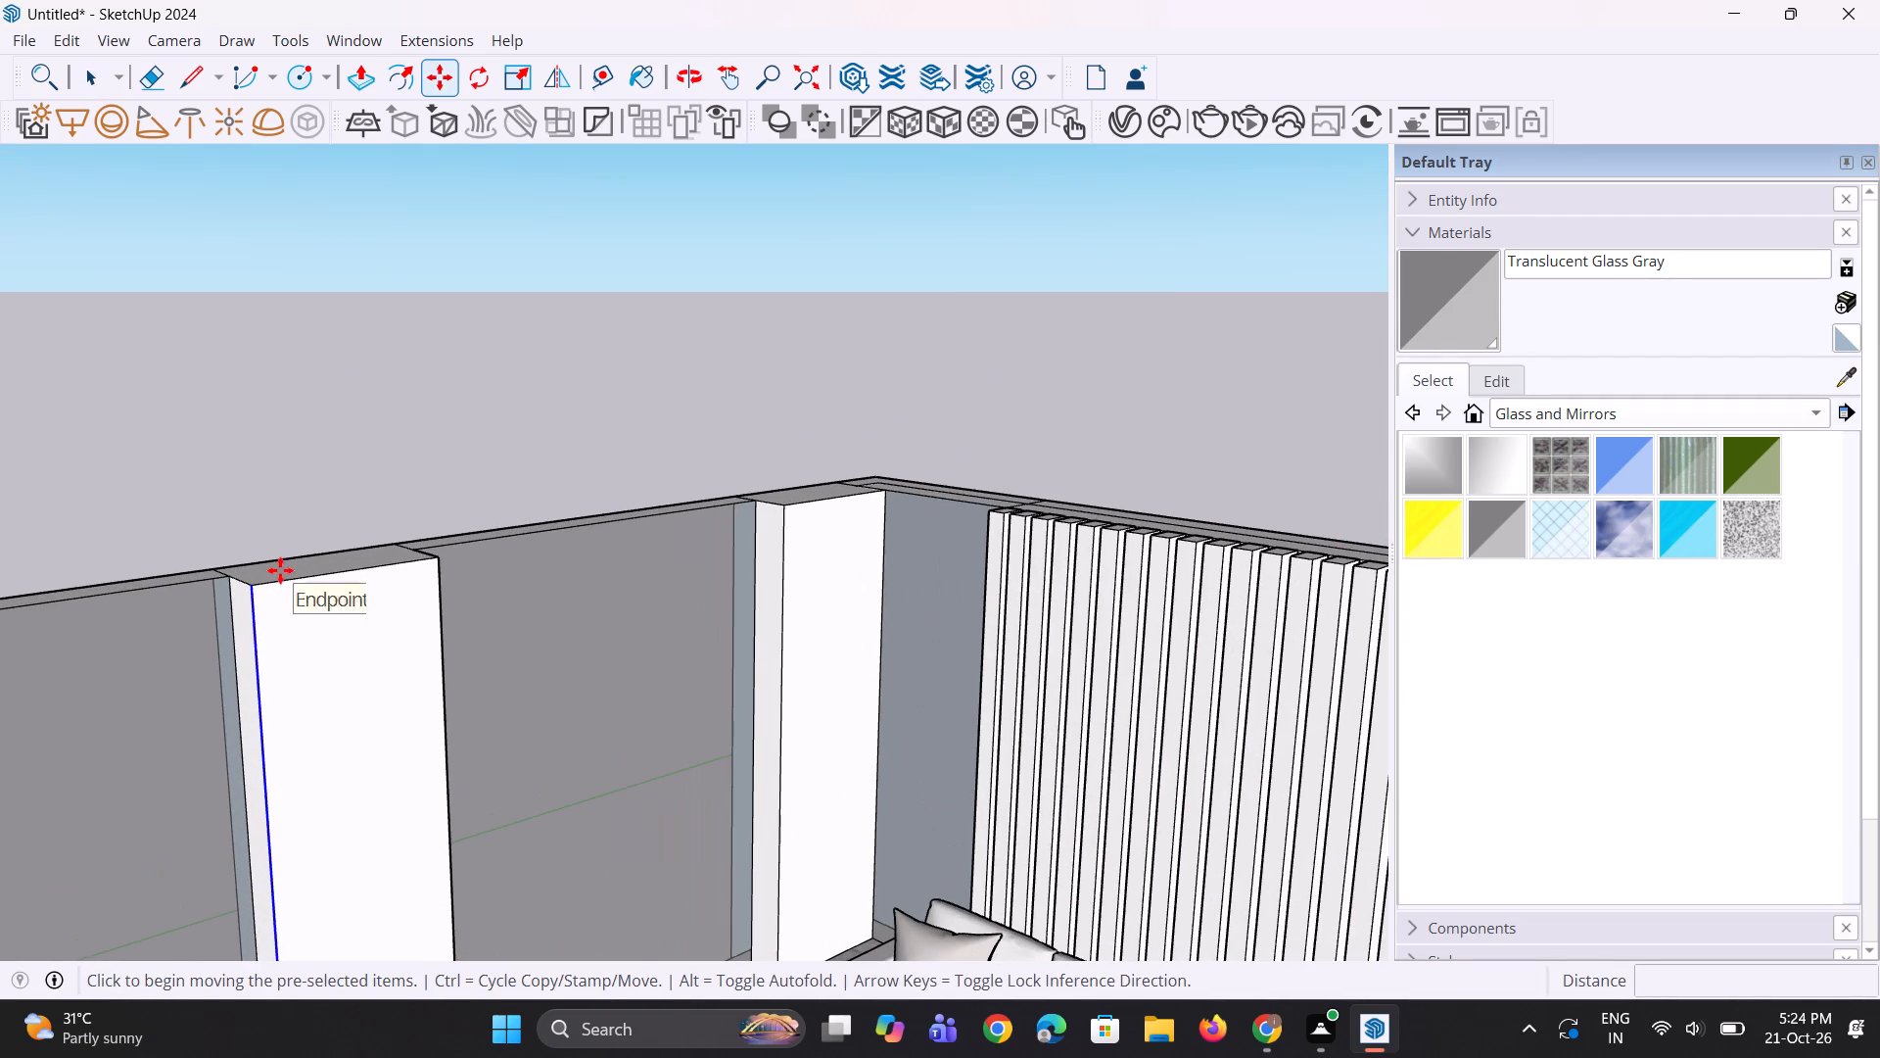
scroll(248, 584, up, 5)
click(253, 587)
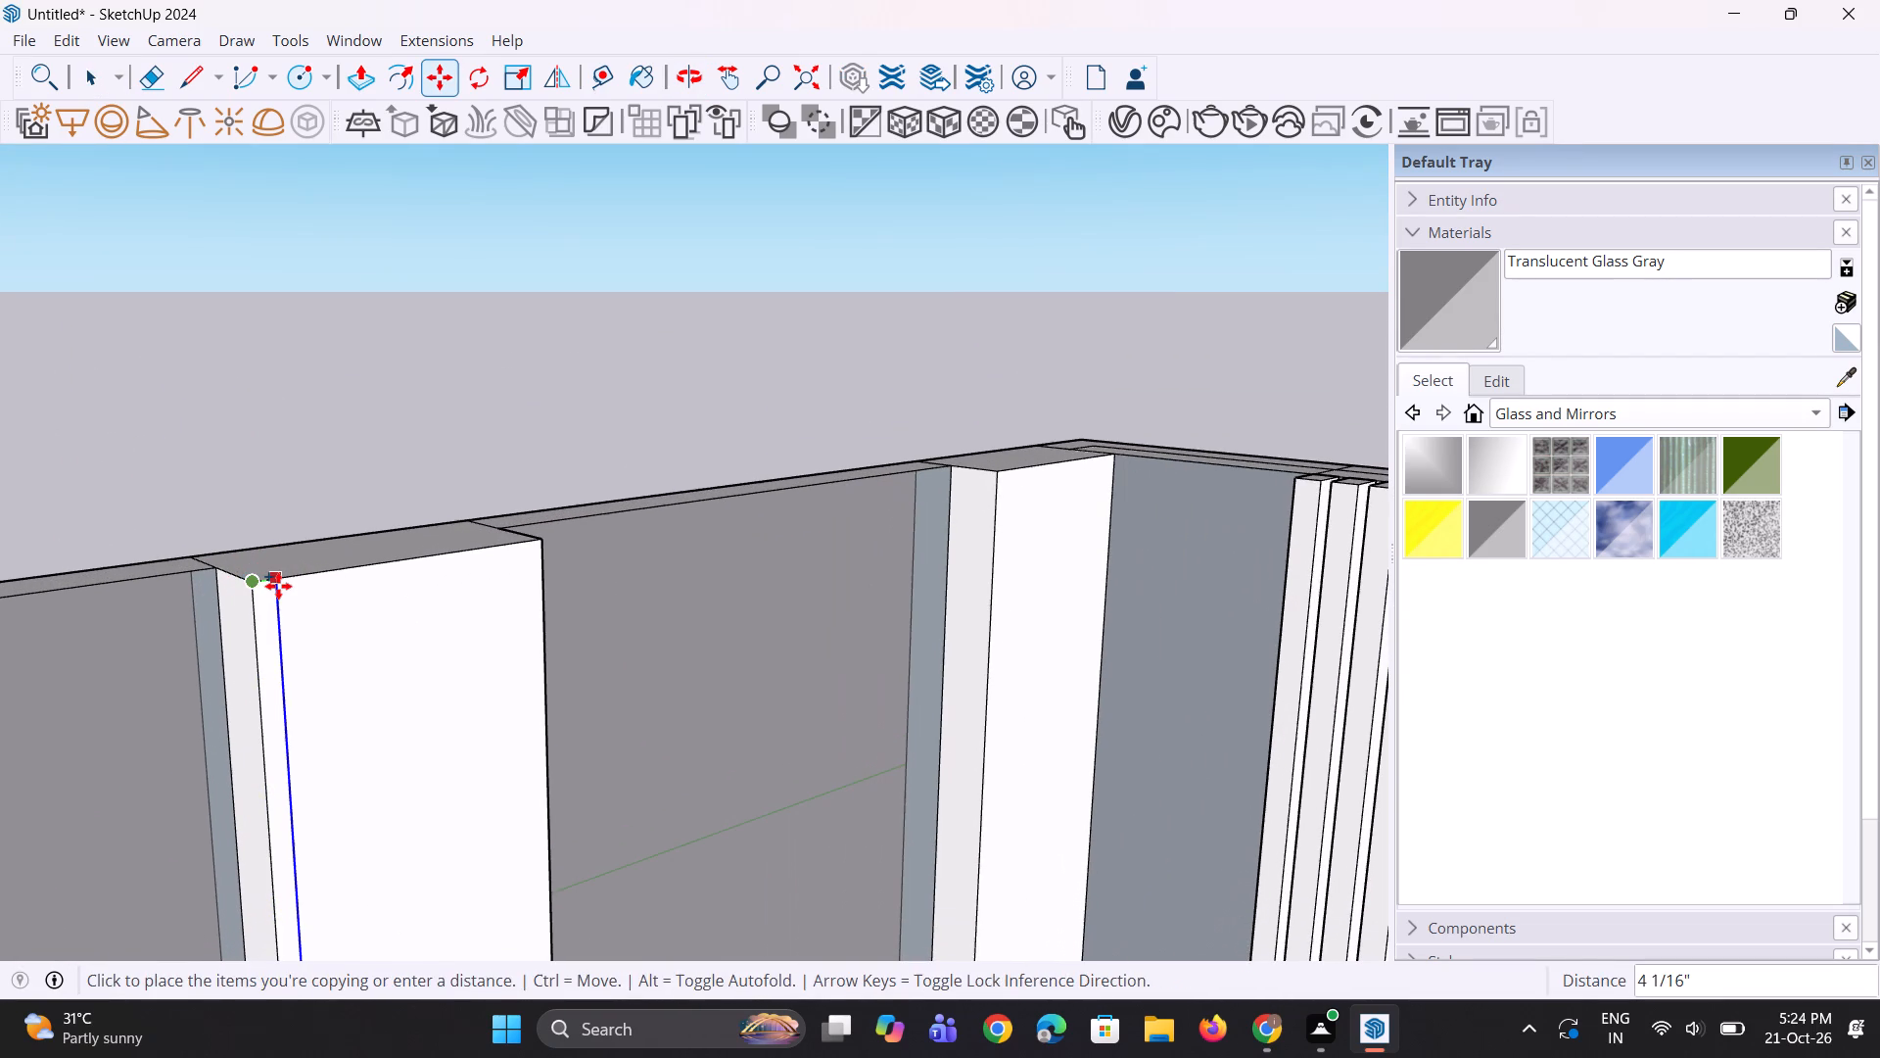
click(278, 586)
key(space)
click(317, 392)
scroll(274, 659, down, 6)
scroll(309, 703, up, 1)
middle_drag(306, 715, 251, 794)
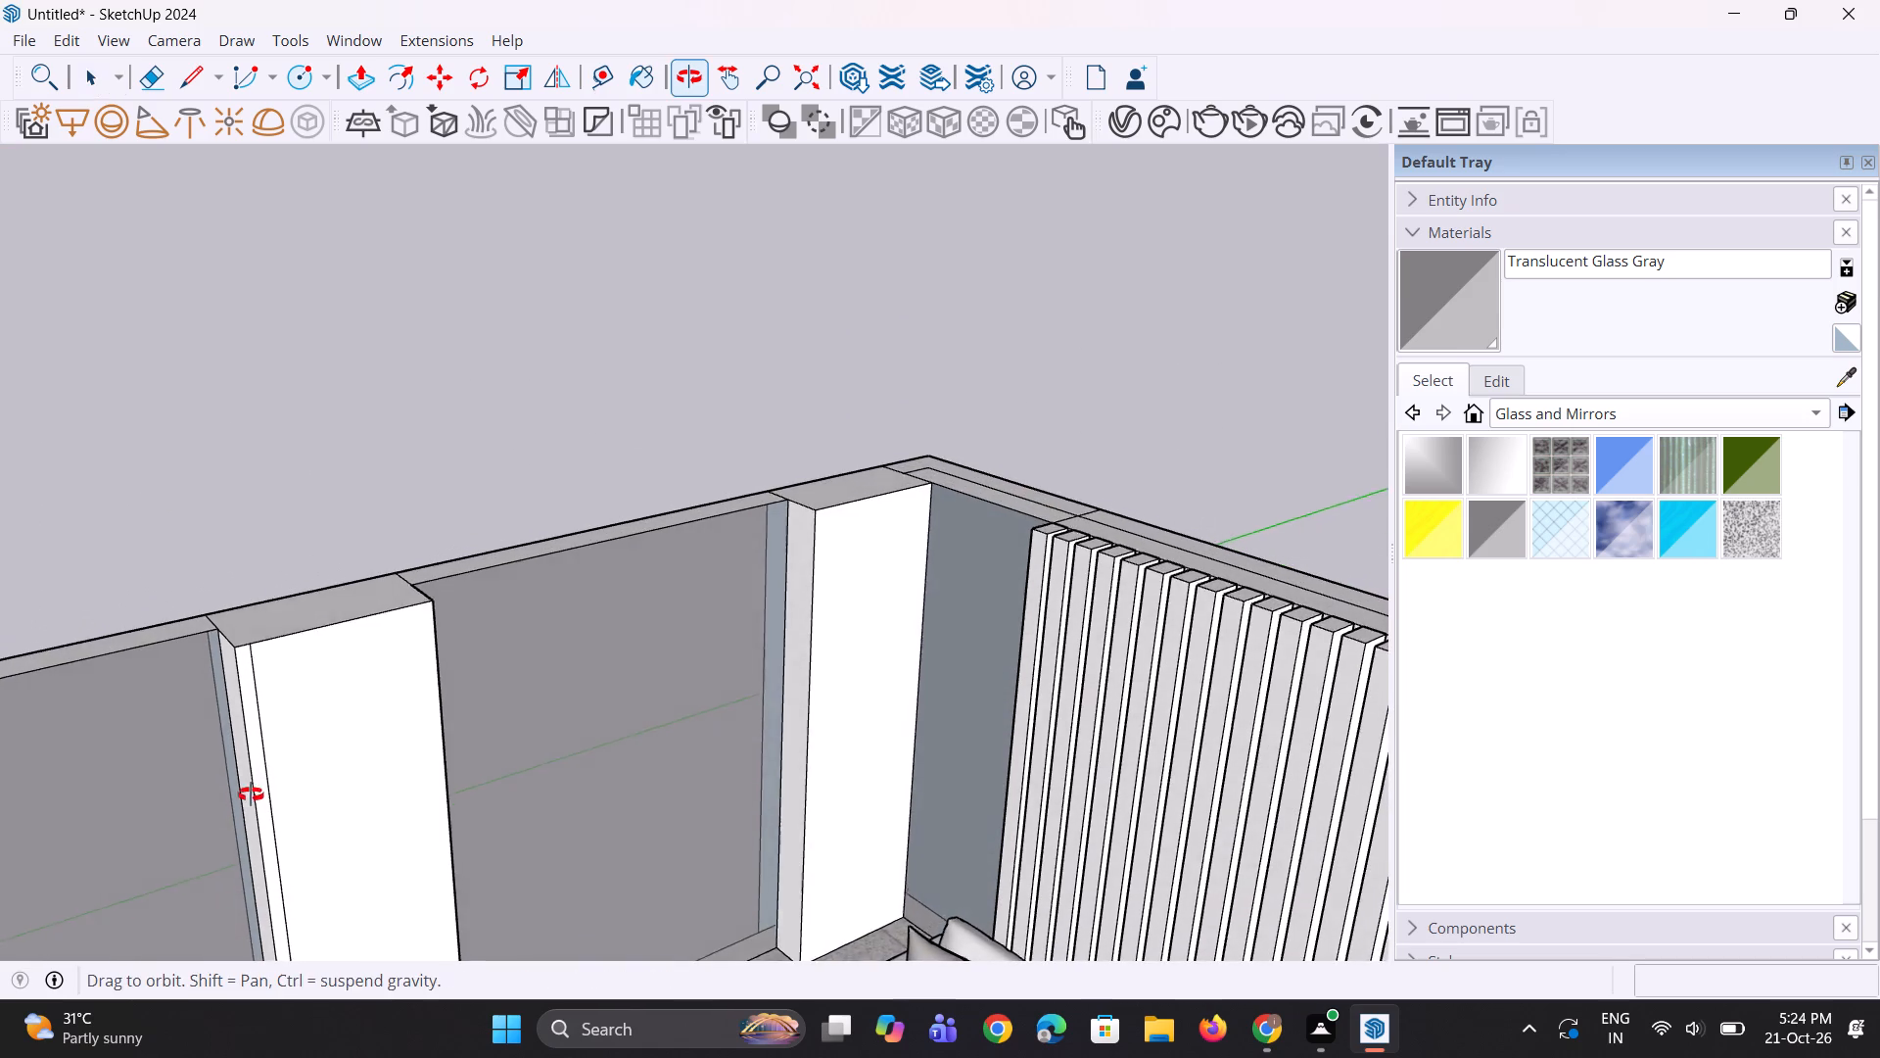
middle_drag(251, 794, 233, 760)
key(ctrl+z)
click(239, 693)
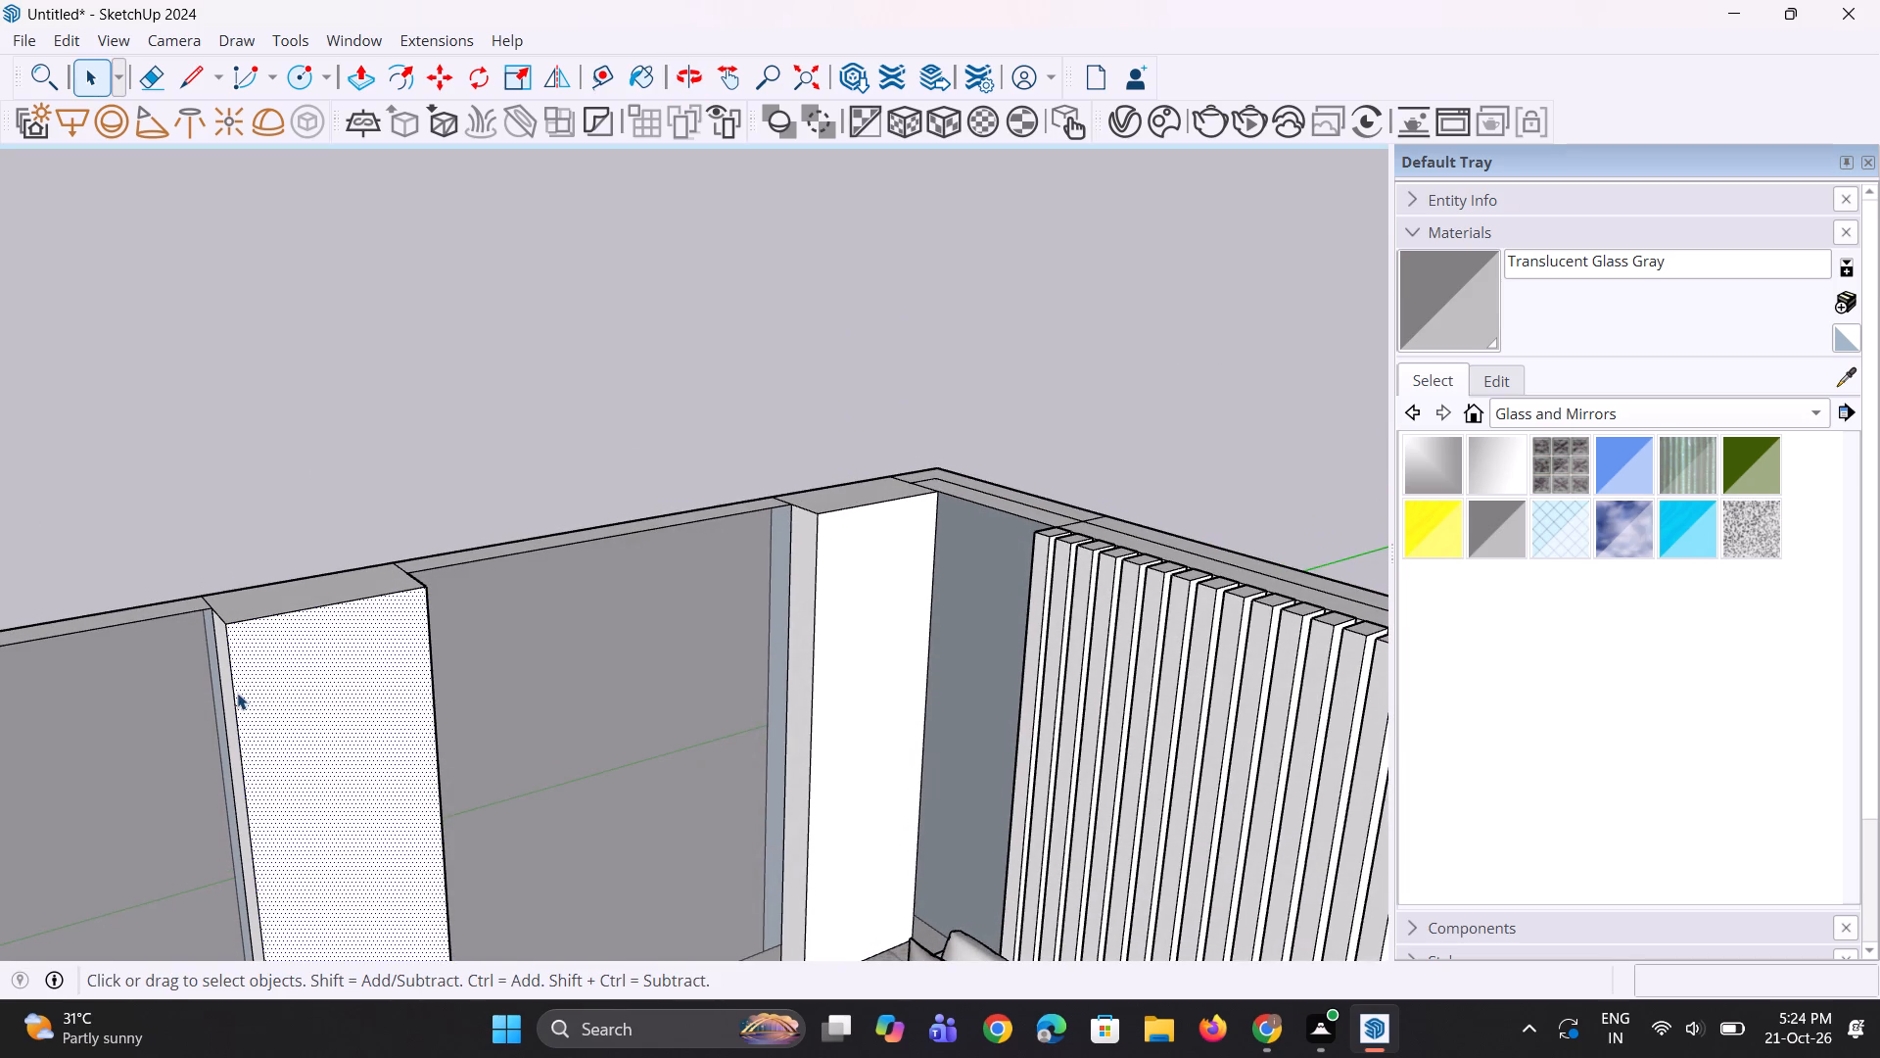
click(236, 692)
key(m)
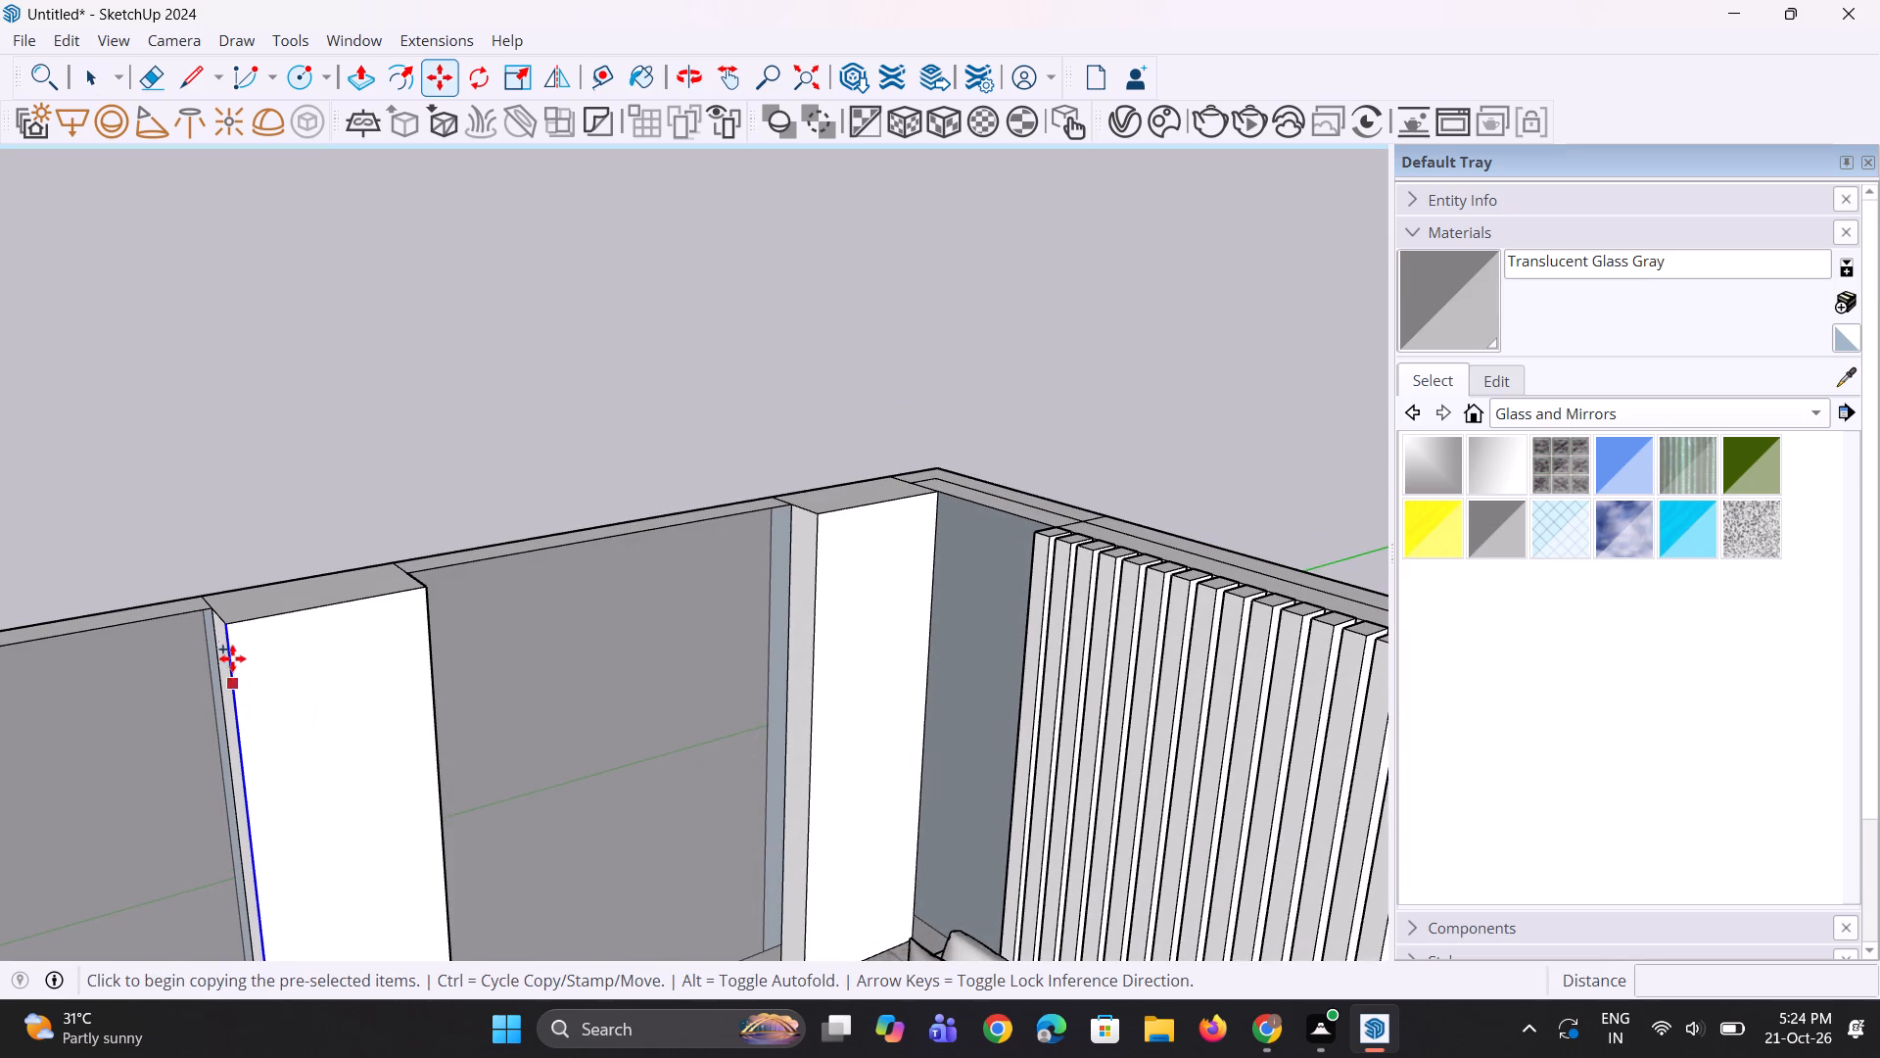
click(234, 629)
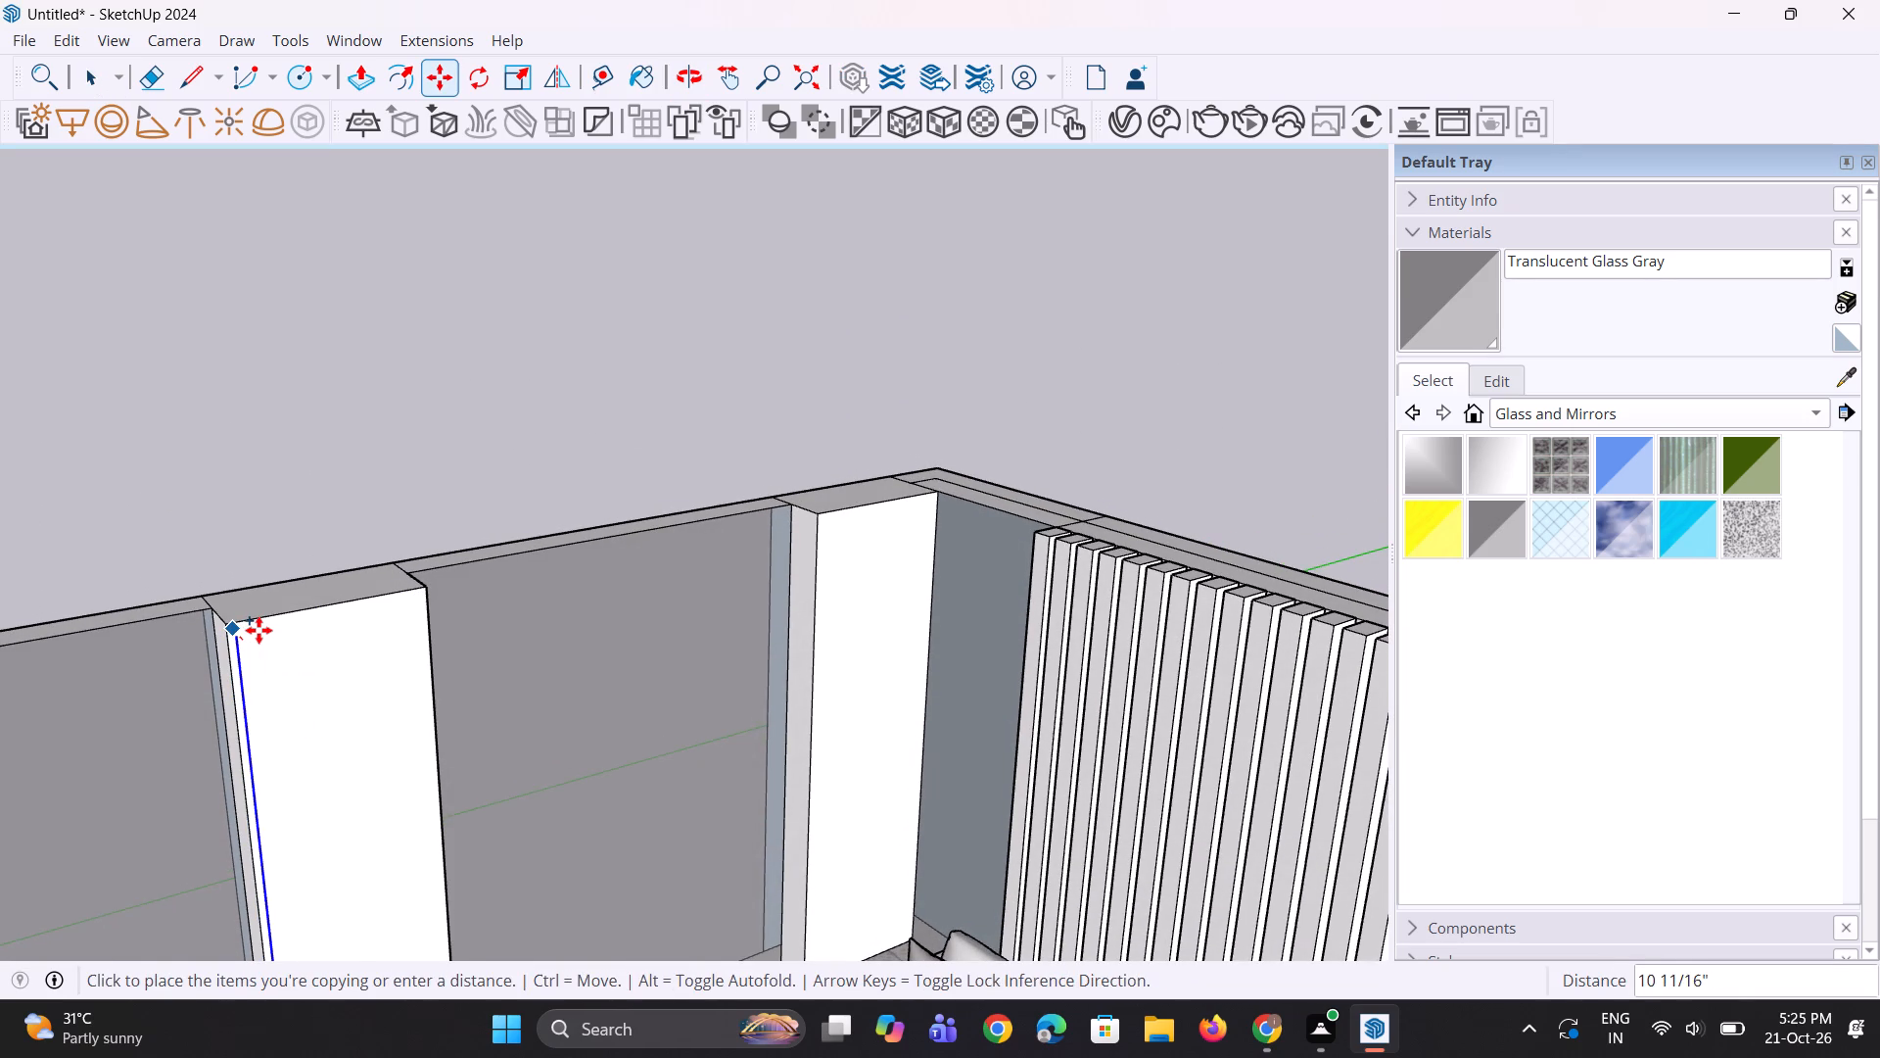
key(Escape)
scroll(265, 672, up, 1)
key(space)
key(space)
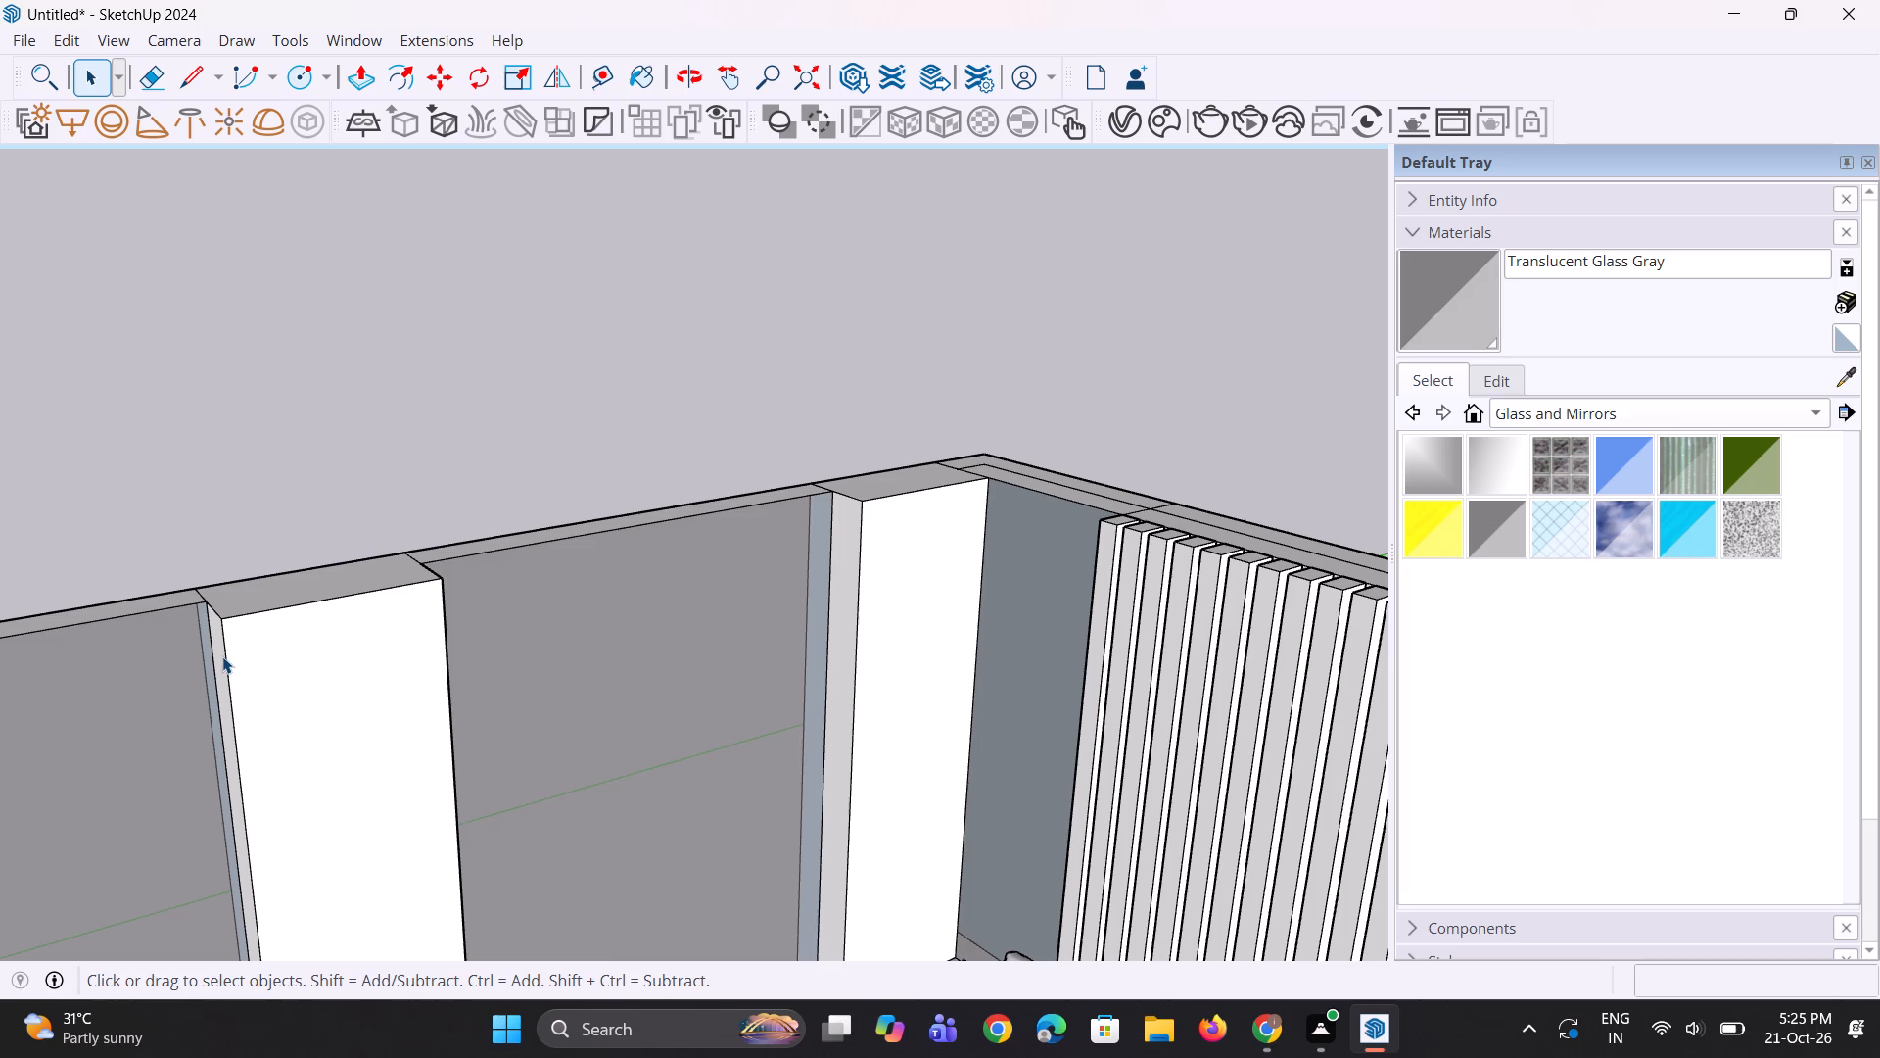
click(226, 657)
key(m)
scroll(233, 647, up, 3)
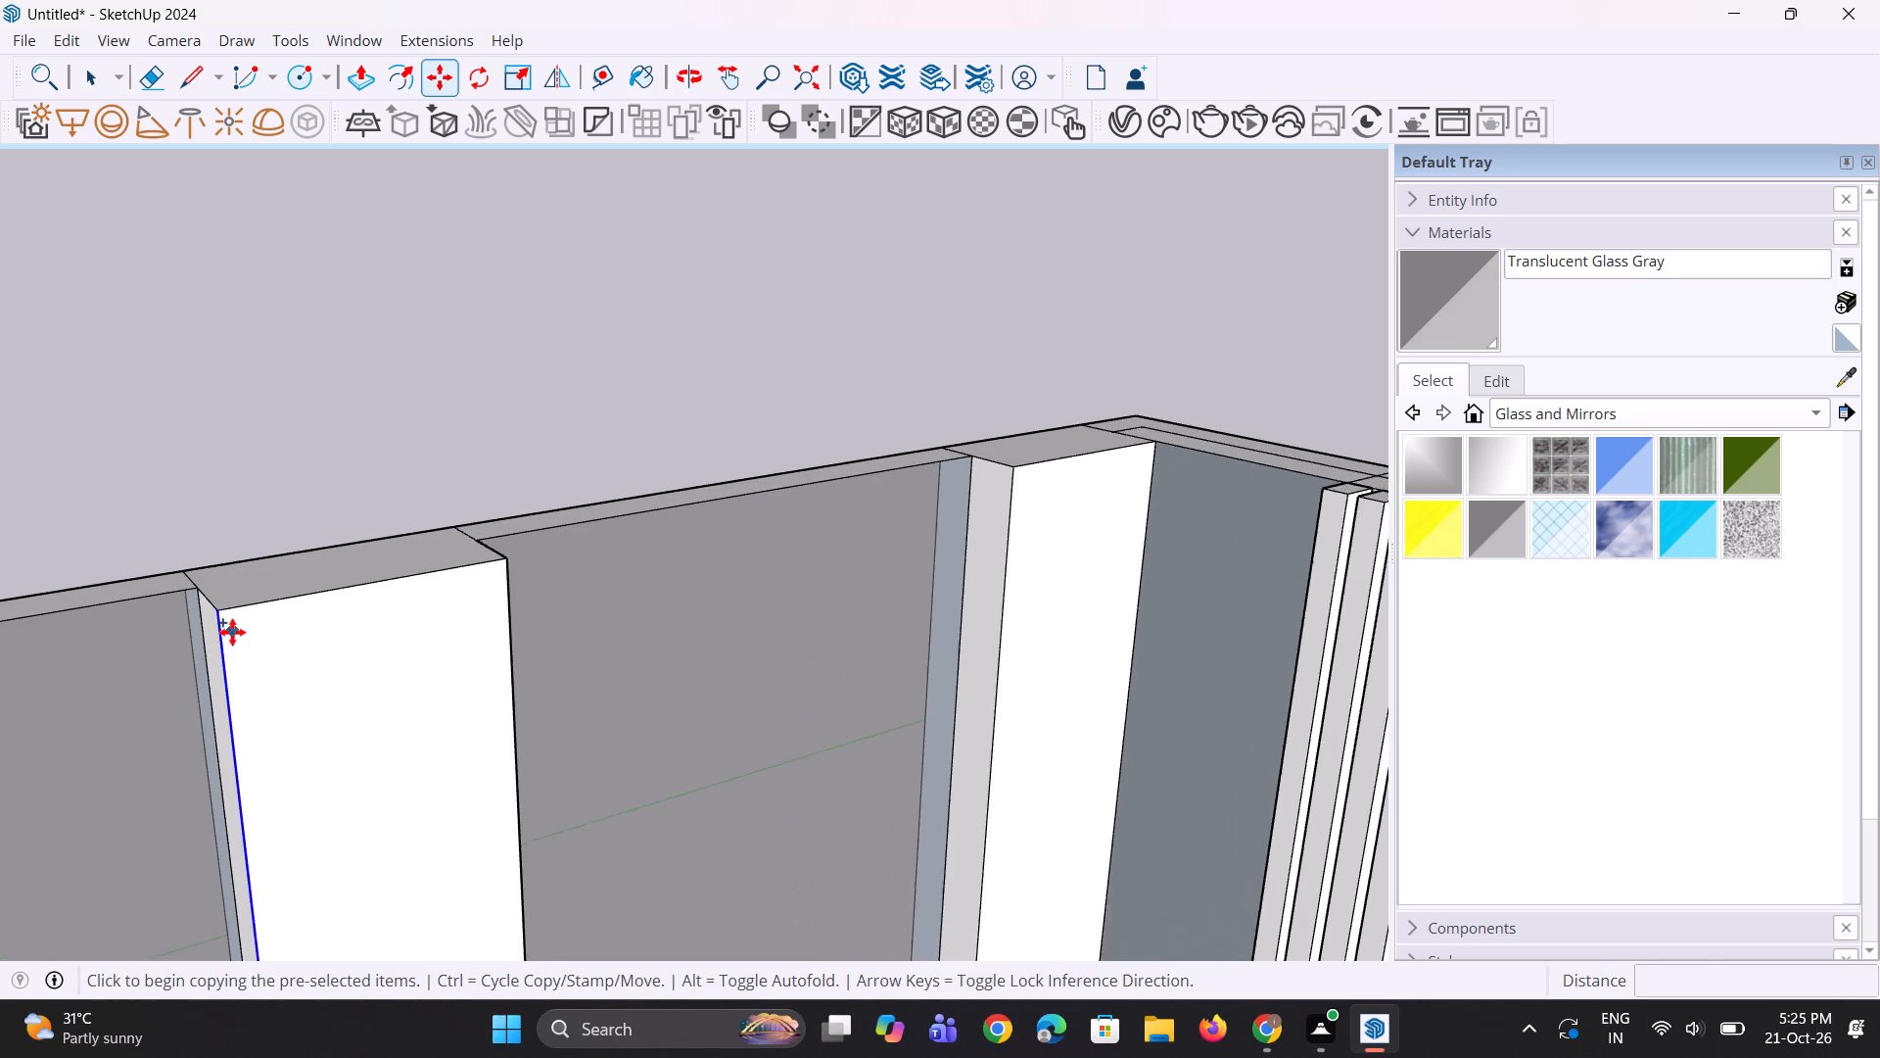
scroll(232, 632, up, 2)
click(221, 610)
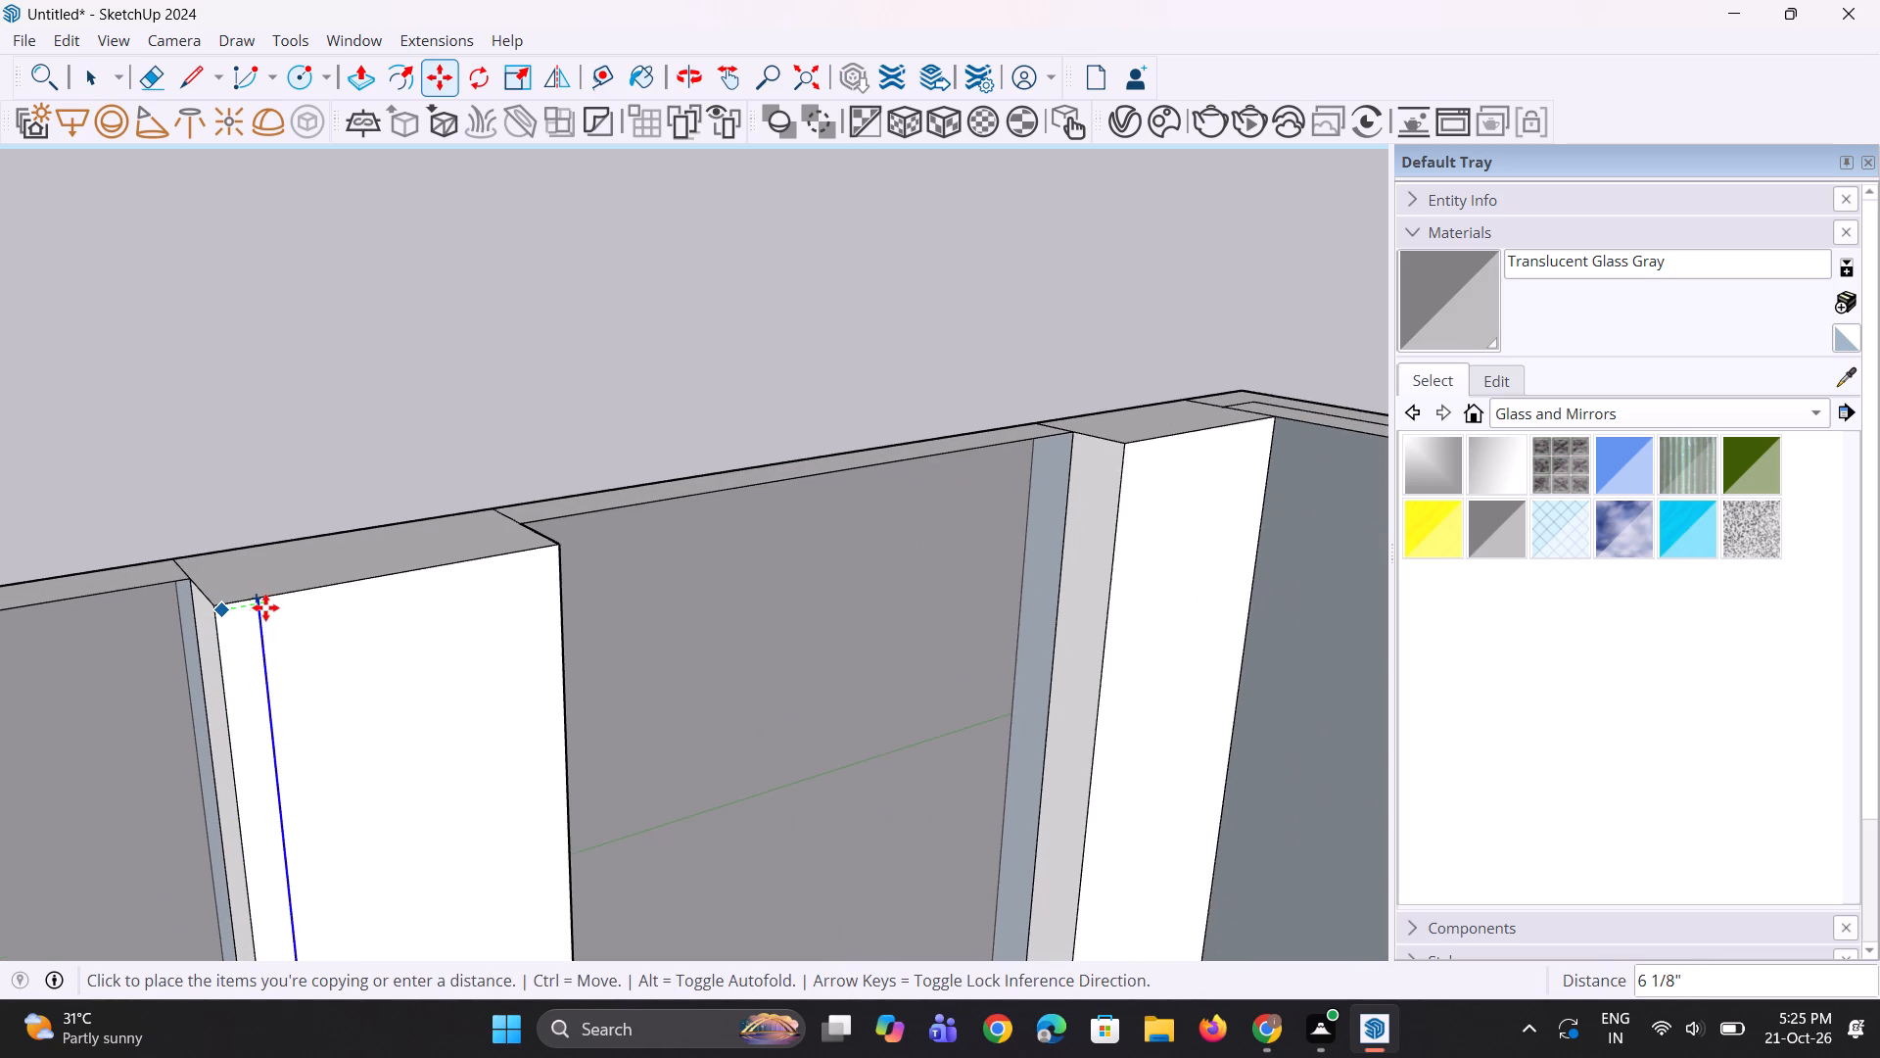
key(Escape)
Copy the armchair-side column's vertical front edge, on the side away from the corner, about 2 7/16" inward along the face's top edge.
scroll(271, 572, down, 7)
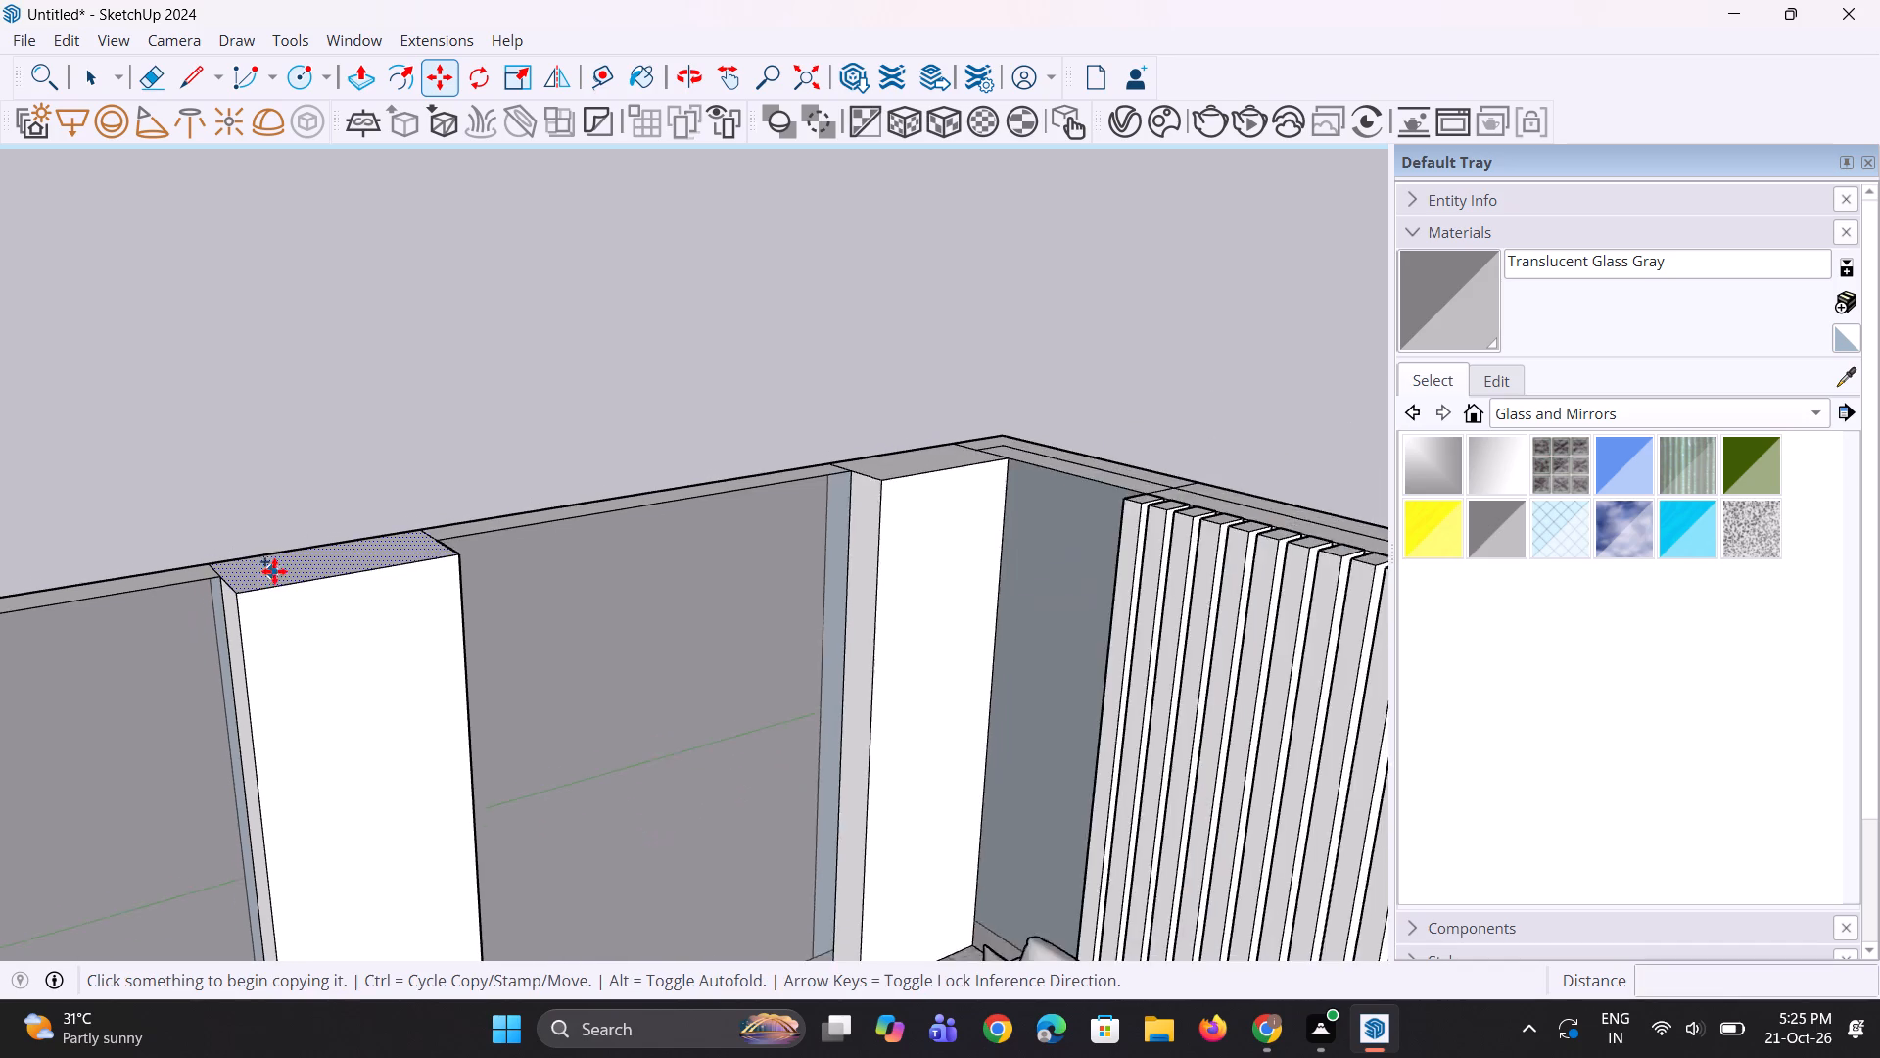
scroll(274, 571, down, 4)
middle_drag(302, 776, 176, 697)
key(space)
key(space)
scroll(247, 607, up, 7)
key(space)
key(space)
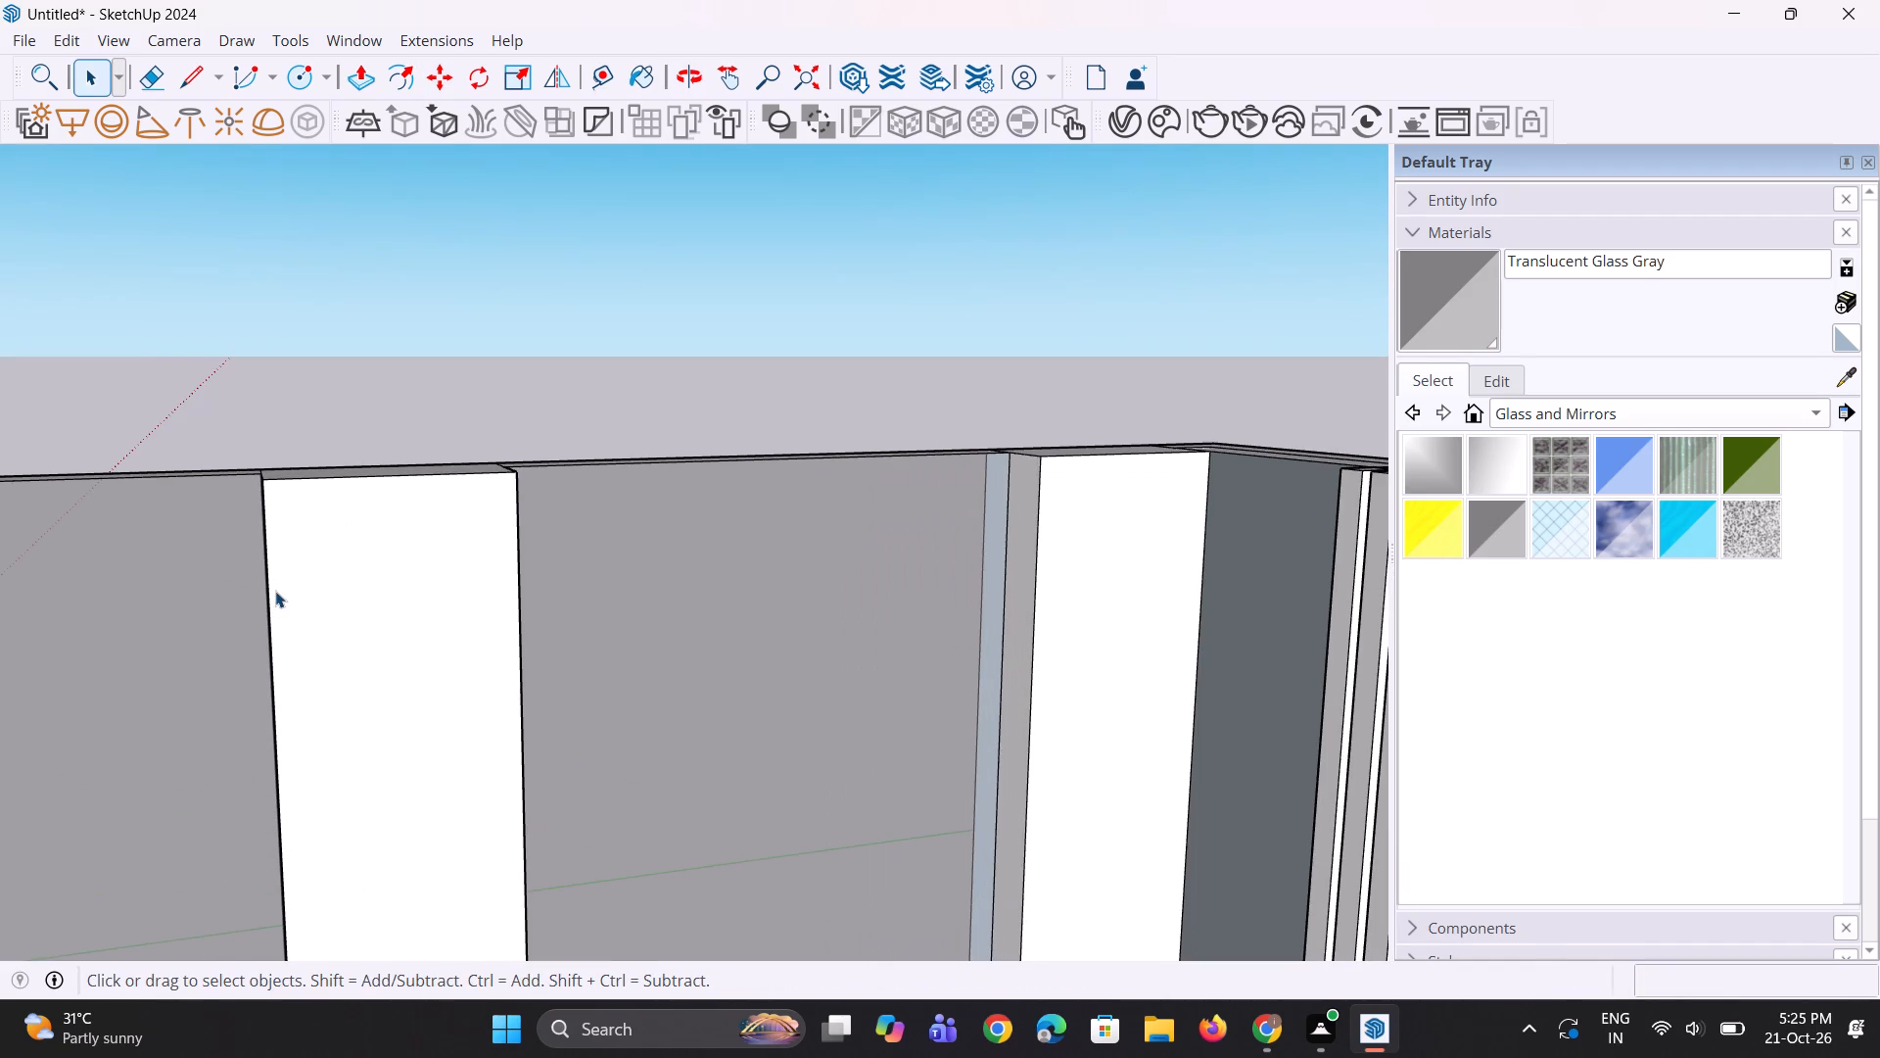
click(265, 582)
scroll(279, 505, up, 5)
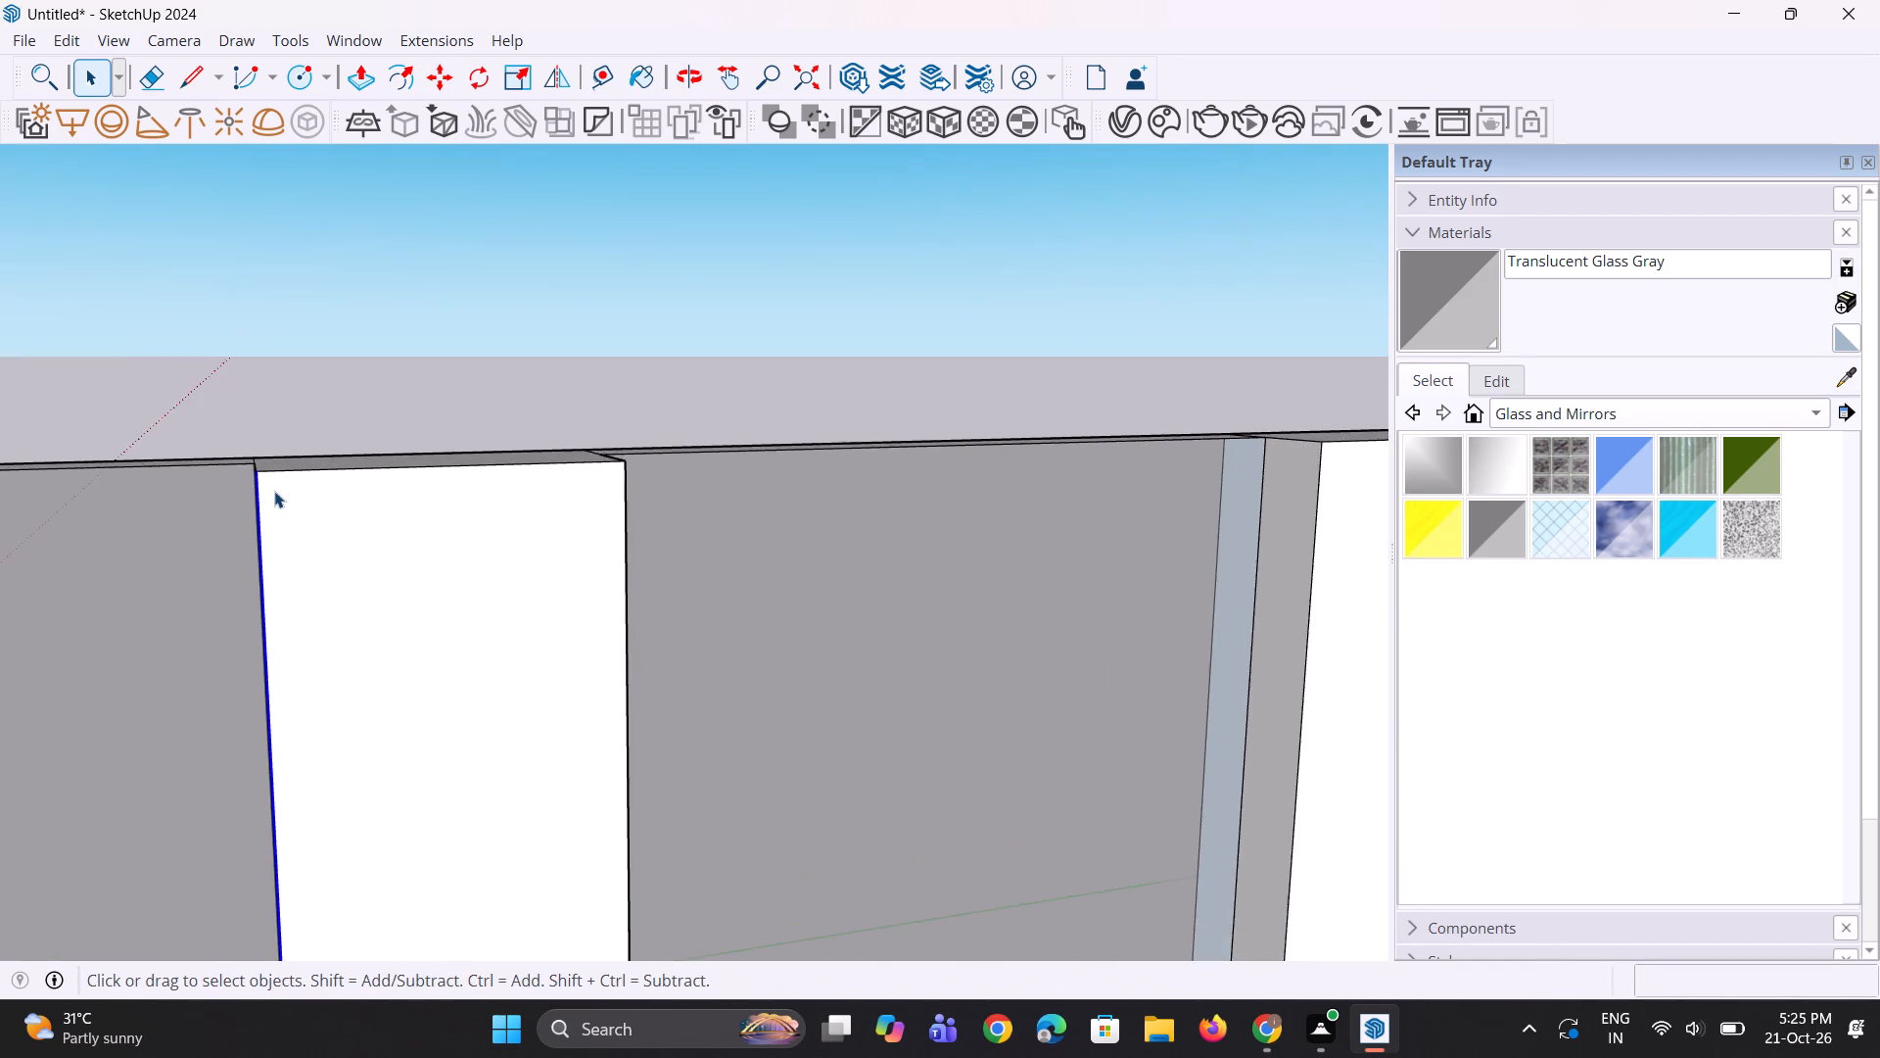
scroll(274, 491, up, 1)
key(m)
scroll(274, 491, up, 8)
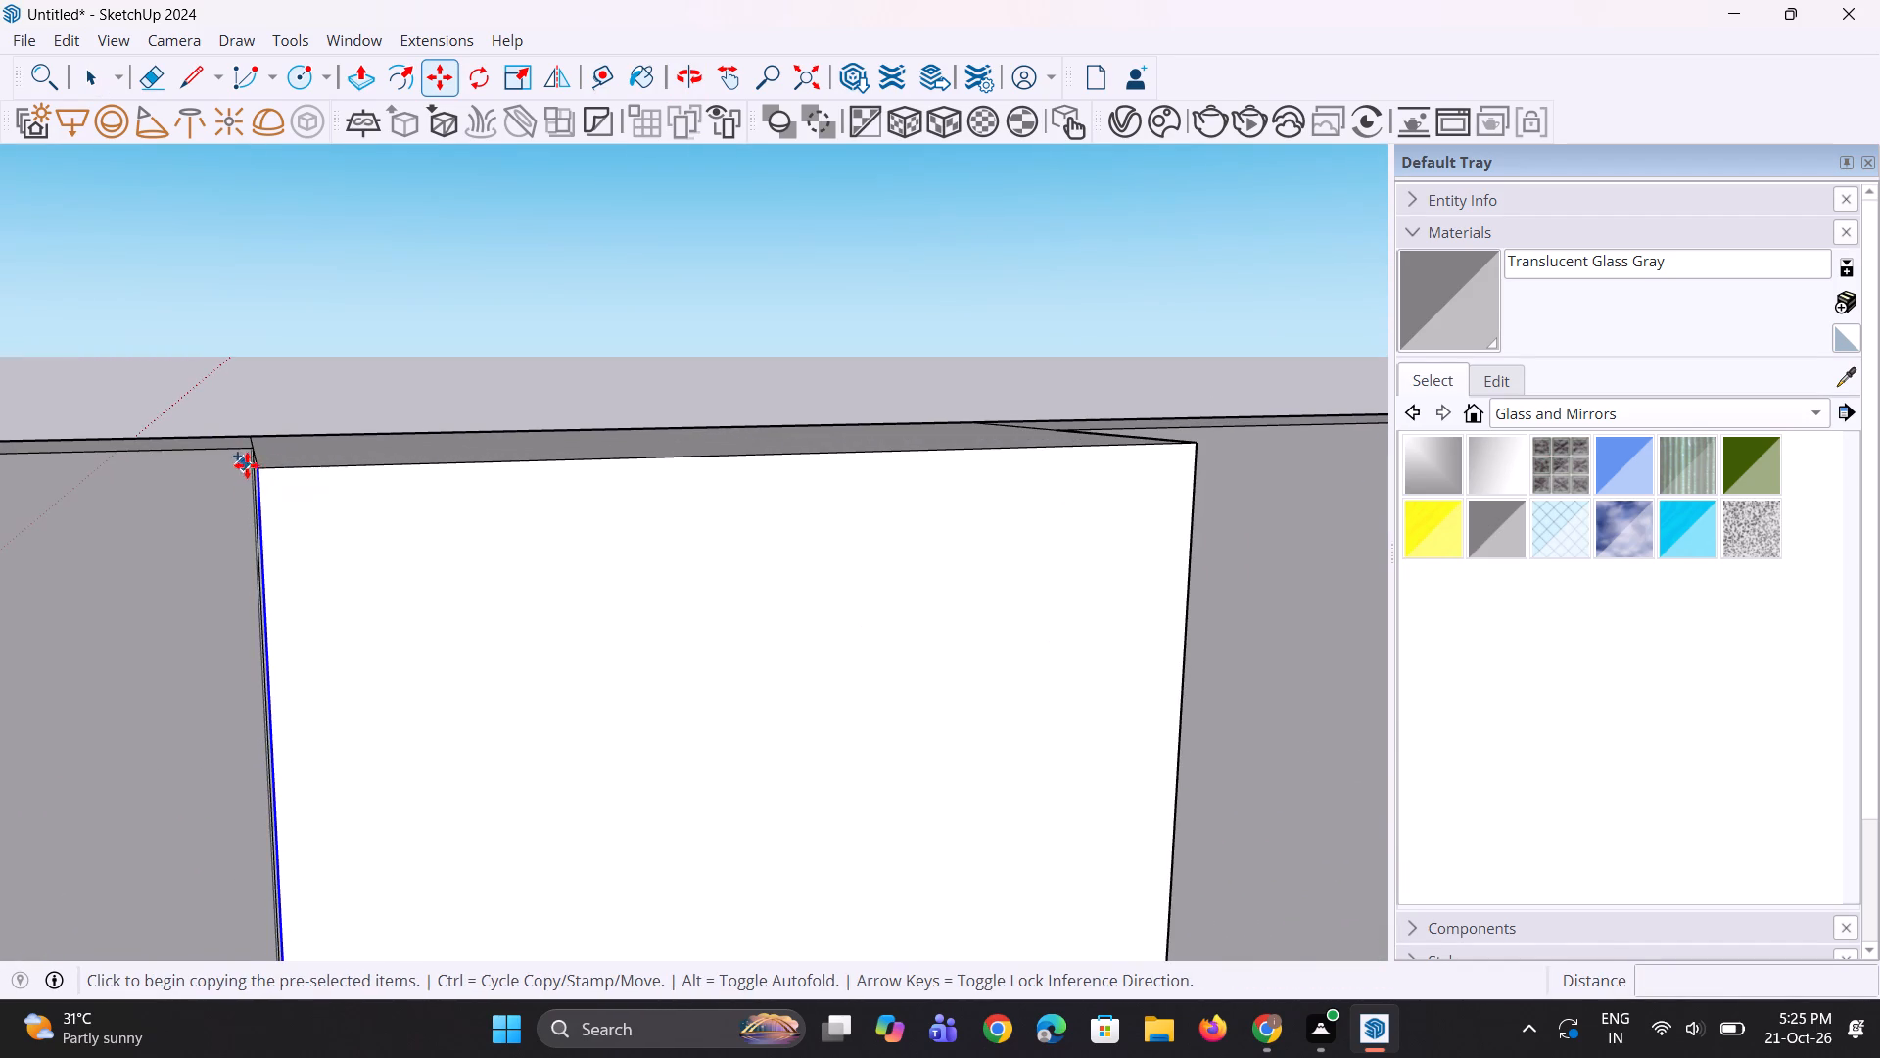
click(263, 469)
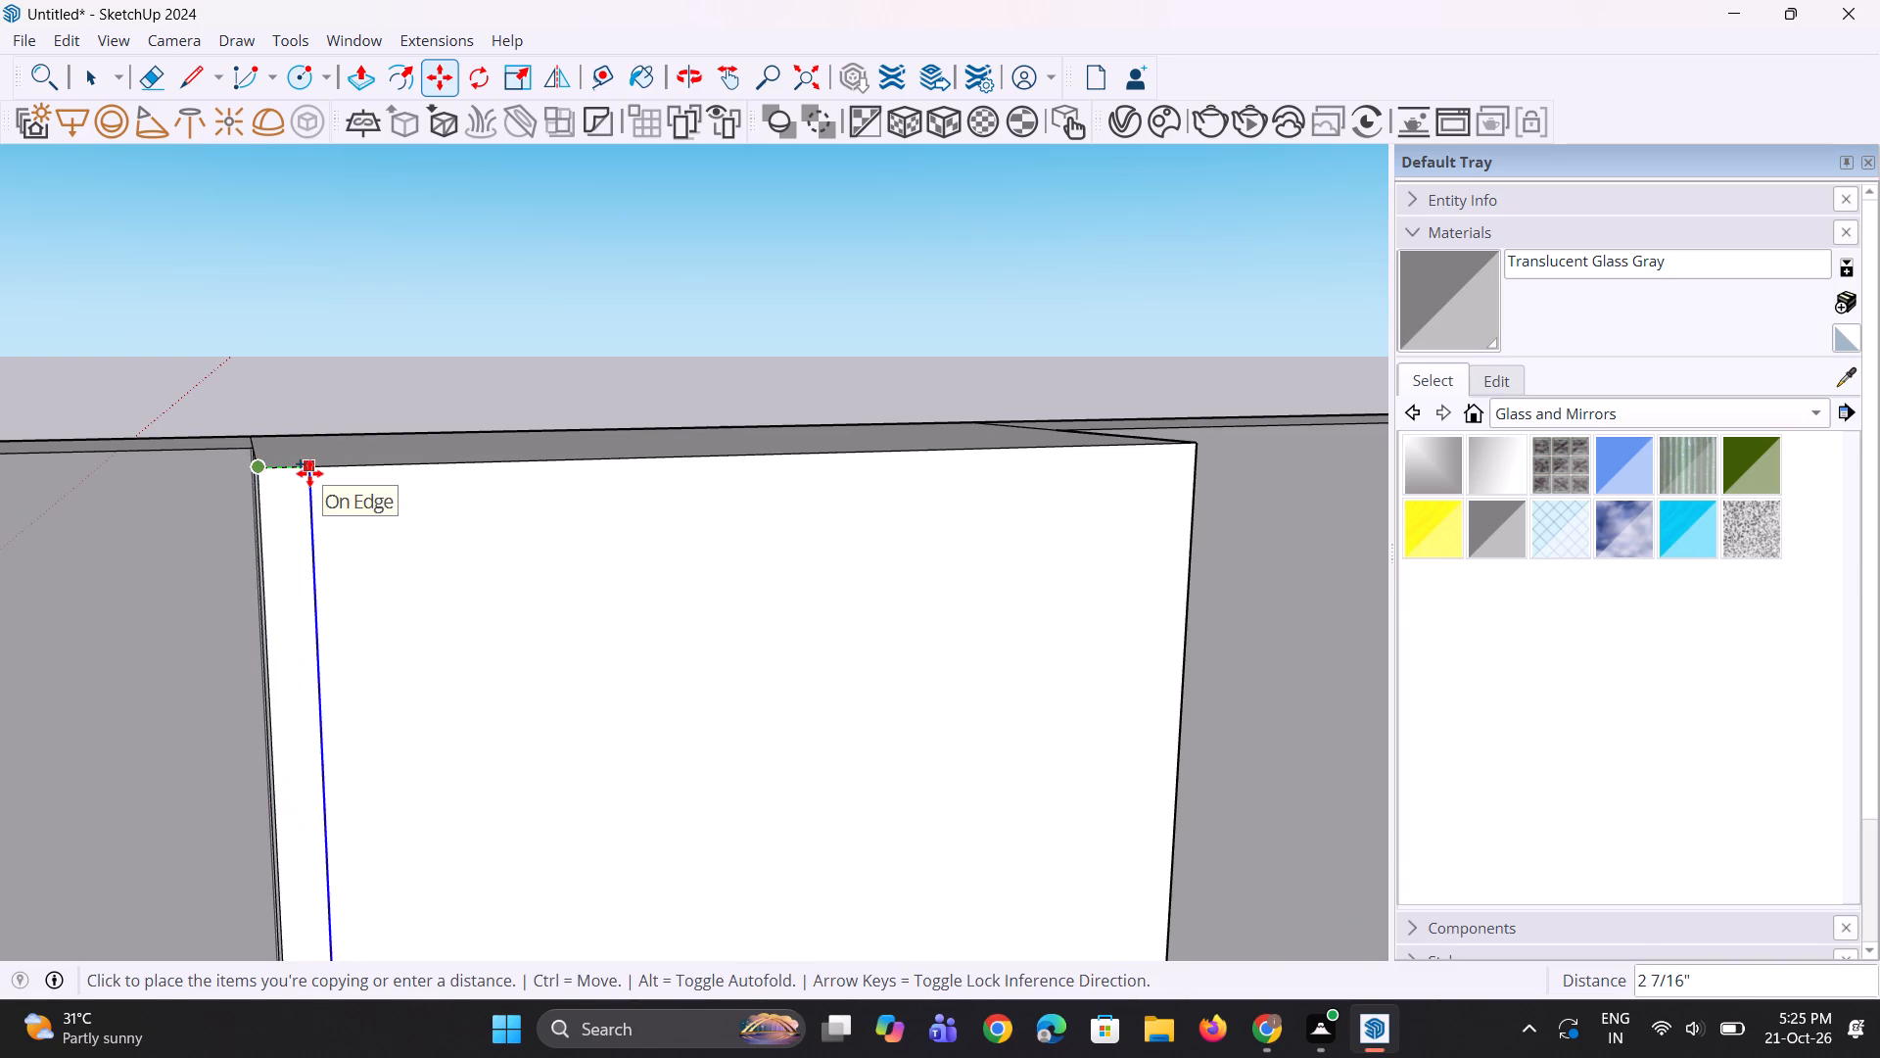
click(309, 473)
key(space)
click(372, 361)
Move the copied vertical edge on the armchair-side column about 1 11/16" further inward along the face's top edge.
scroll(372, 361, down, 10)
middle_drag(377, 457, 385, 504)
scroll(284, 292, up, 11)
click(449, 497)
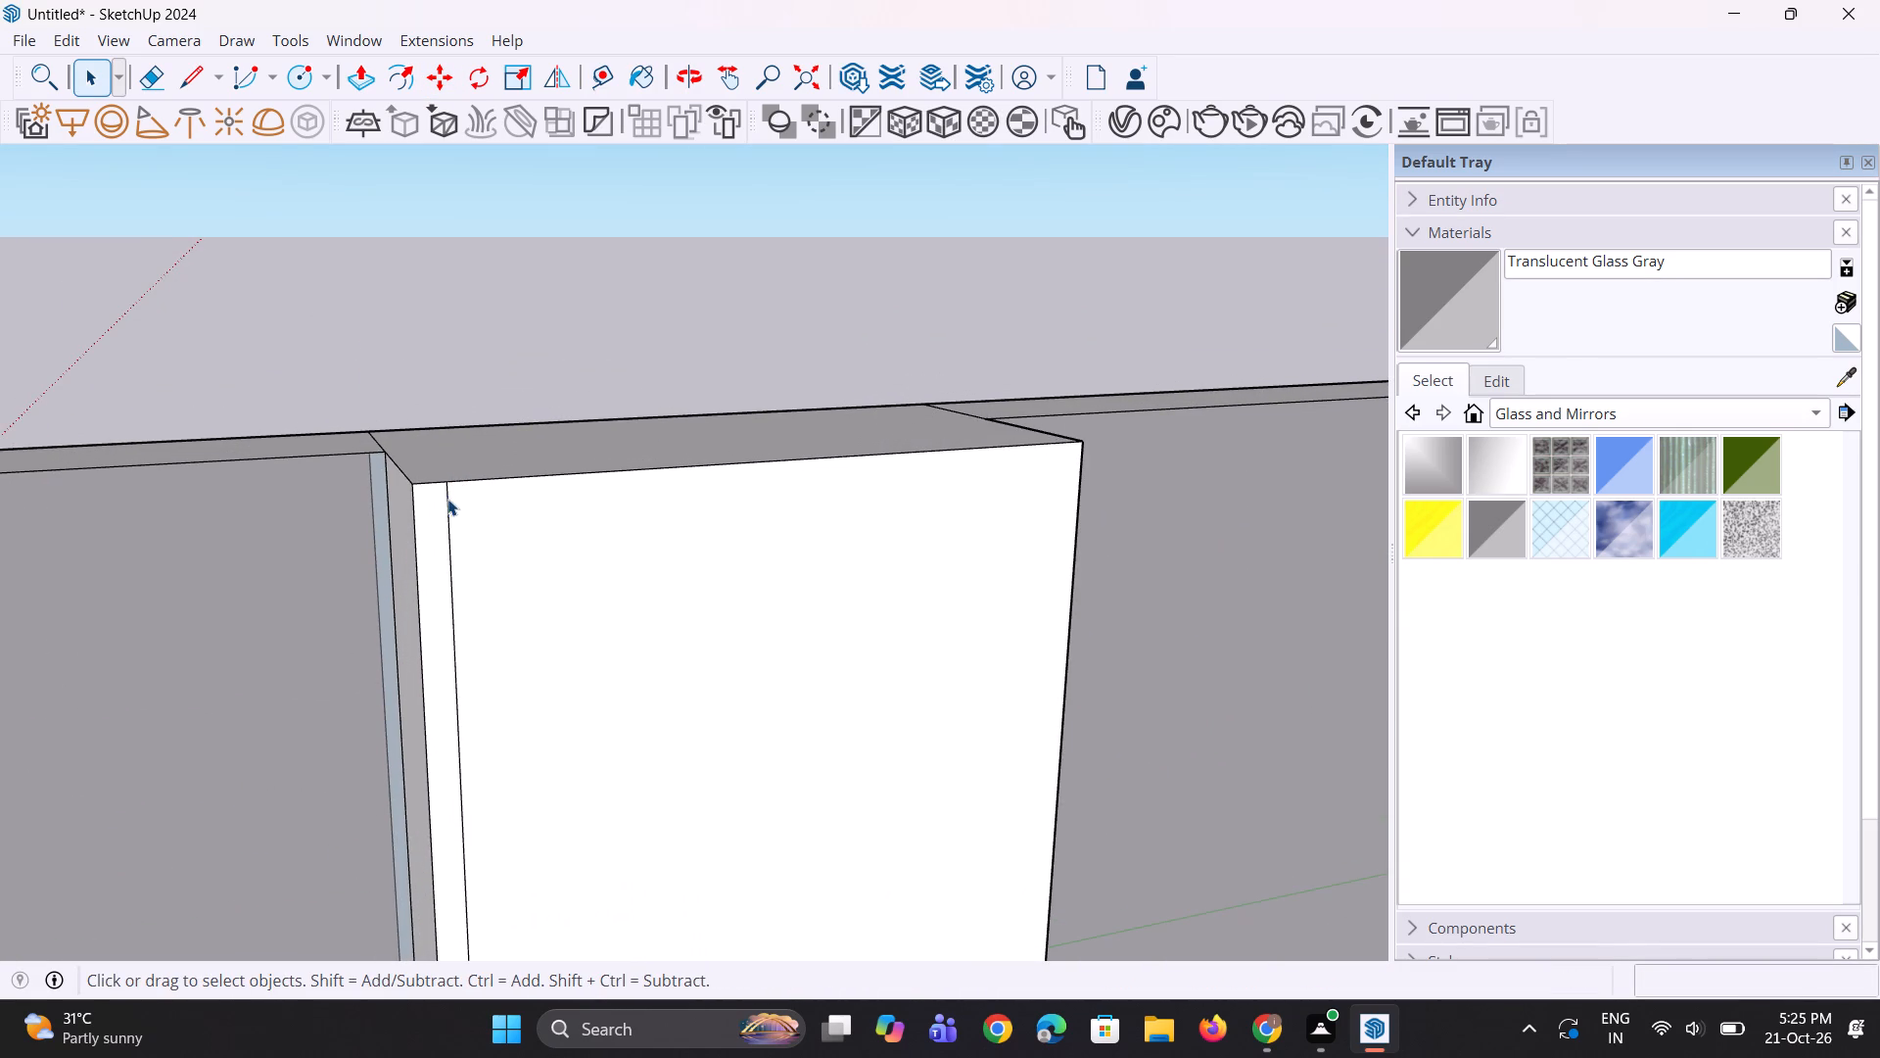
key(m)
scroll(445, 467, up, 3)
click(453, 481)
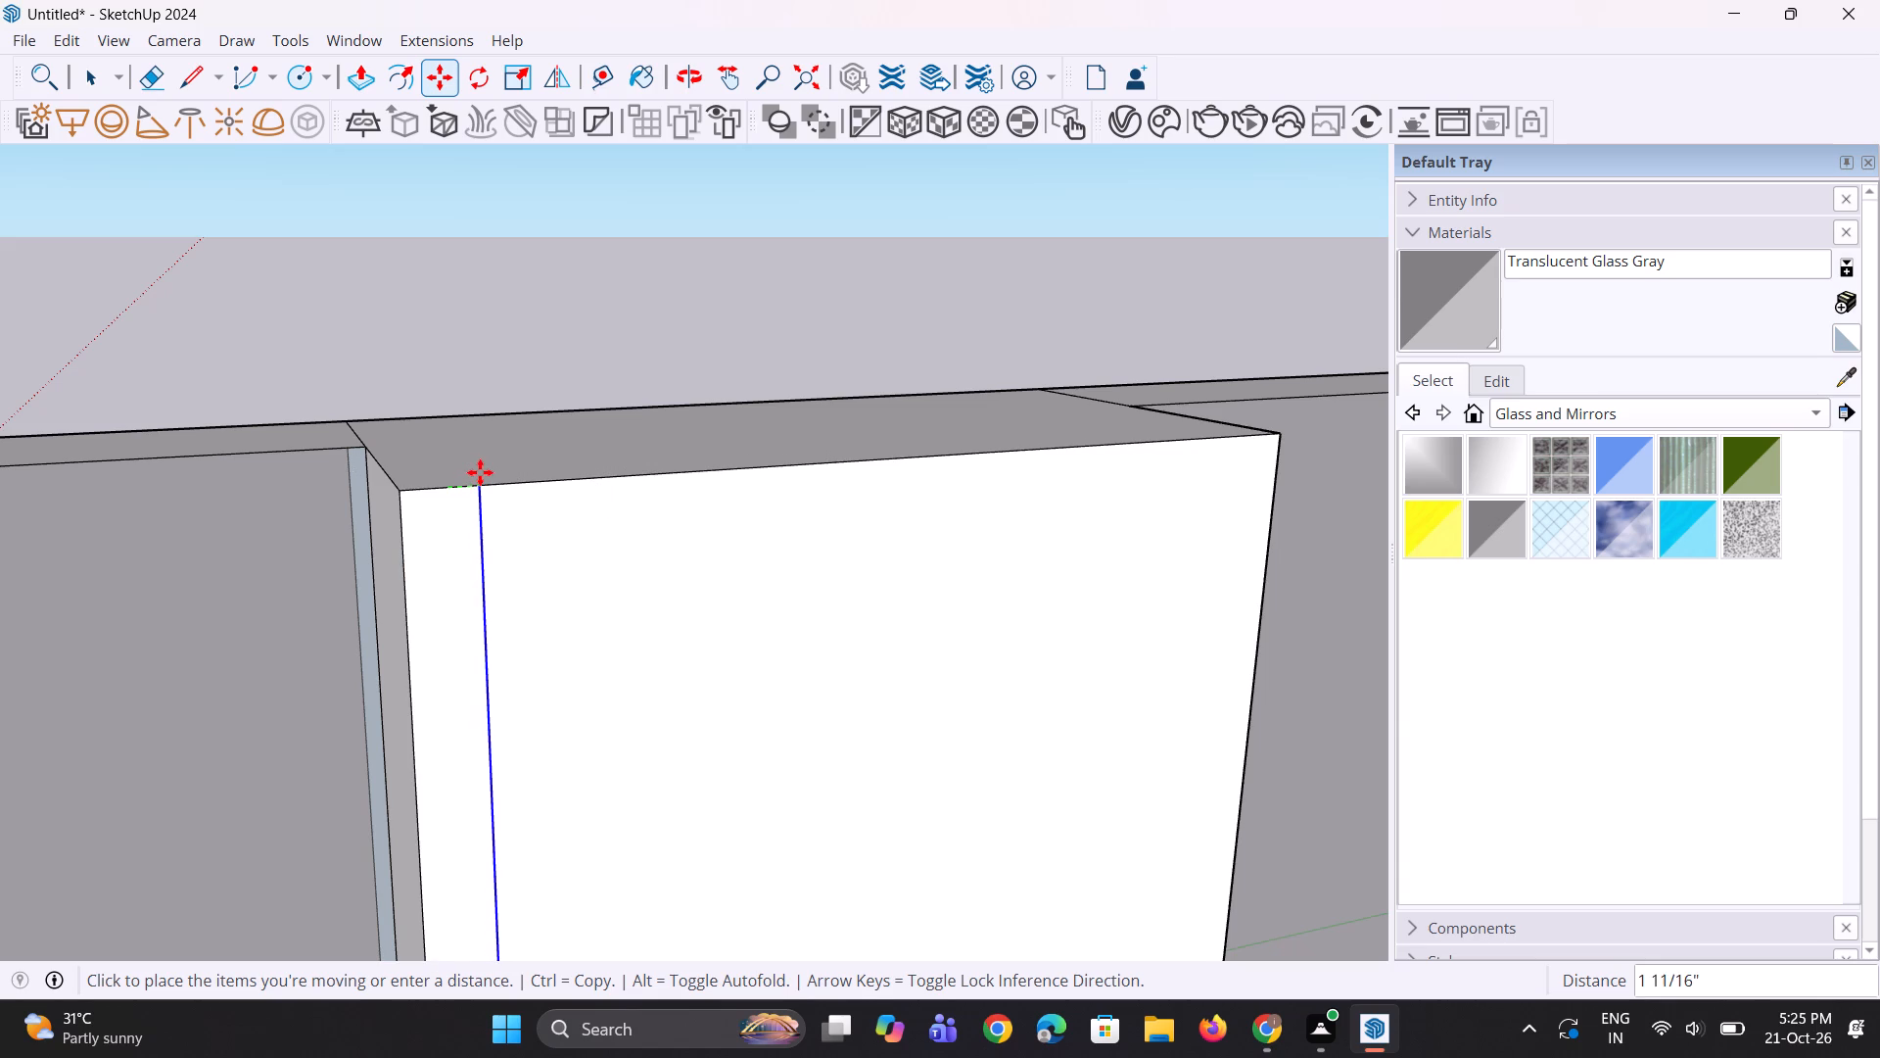
click(483, 472)
key(space)
key(space)
click(523, 375)
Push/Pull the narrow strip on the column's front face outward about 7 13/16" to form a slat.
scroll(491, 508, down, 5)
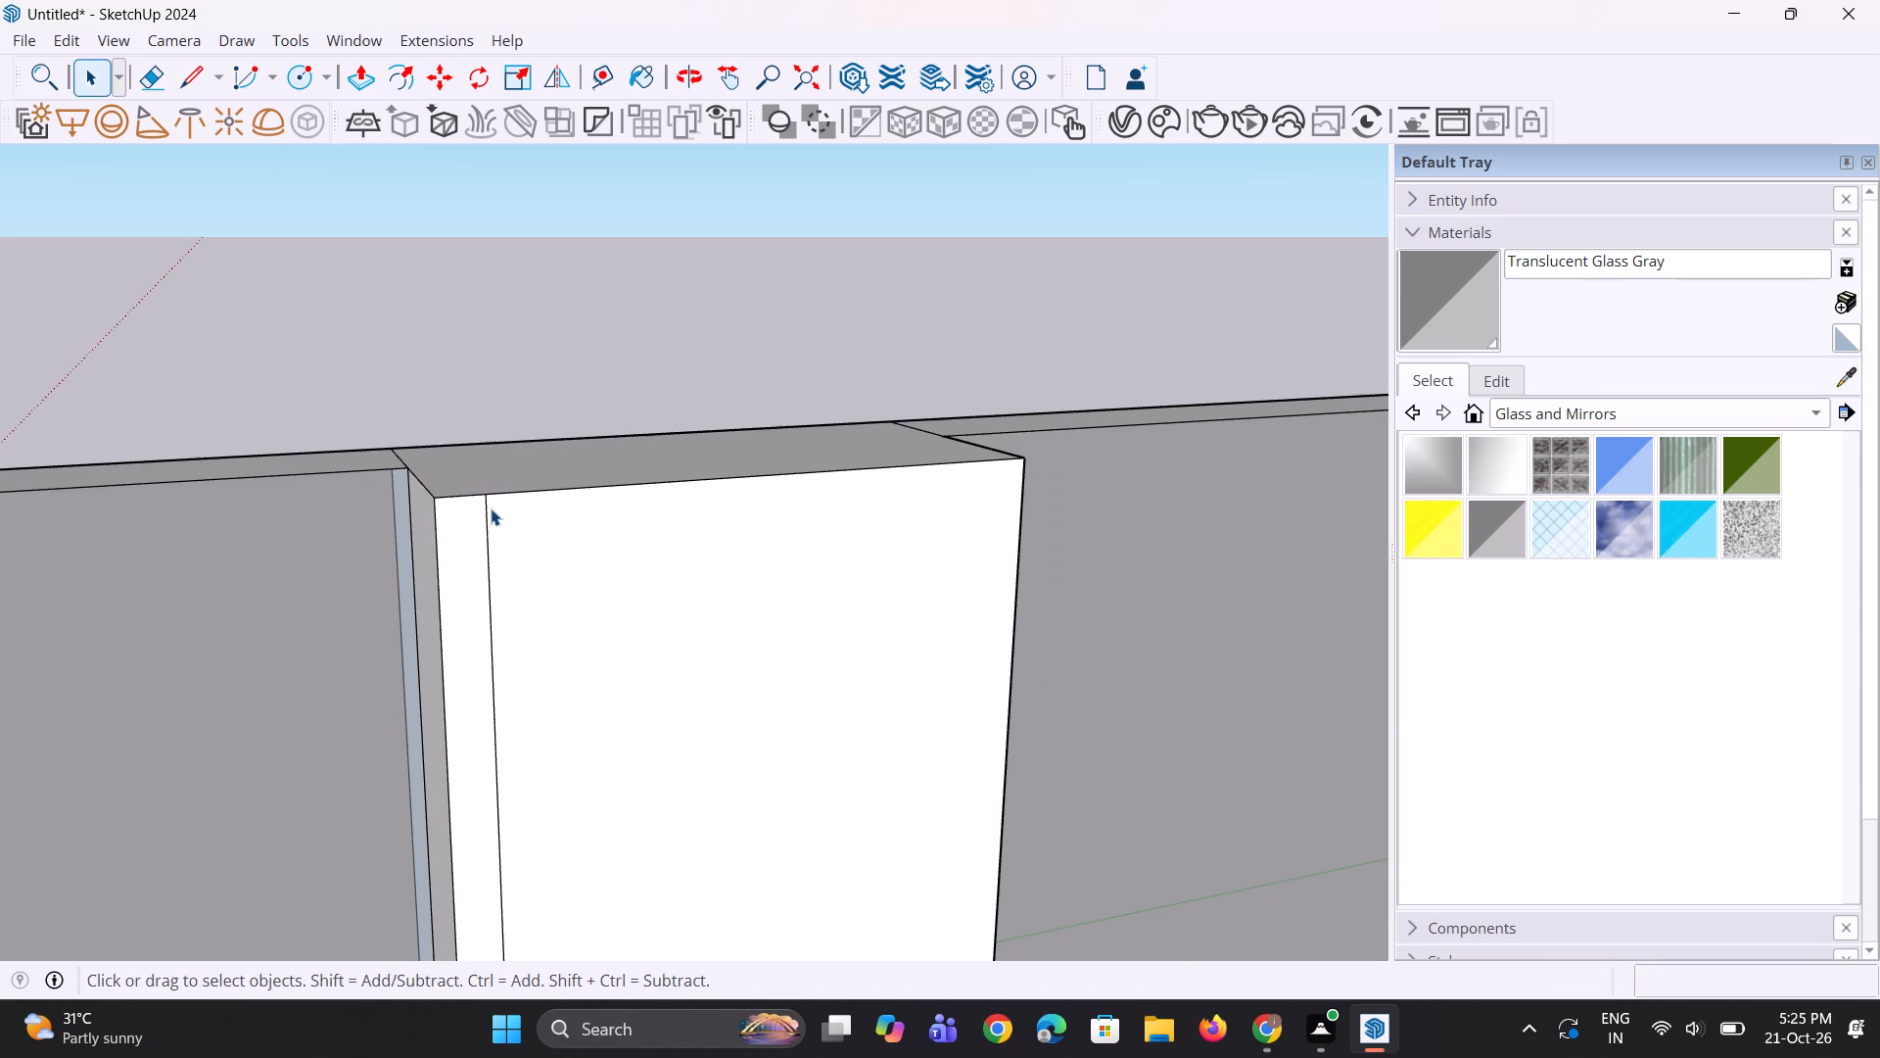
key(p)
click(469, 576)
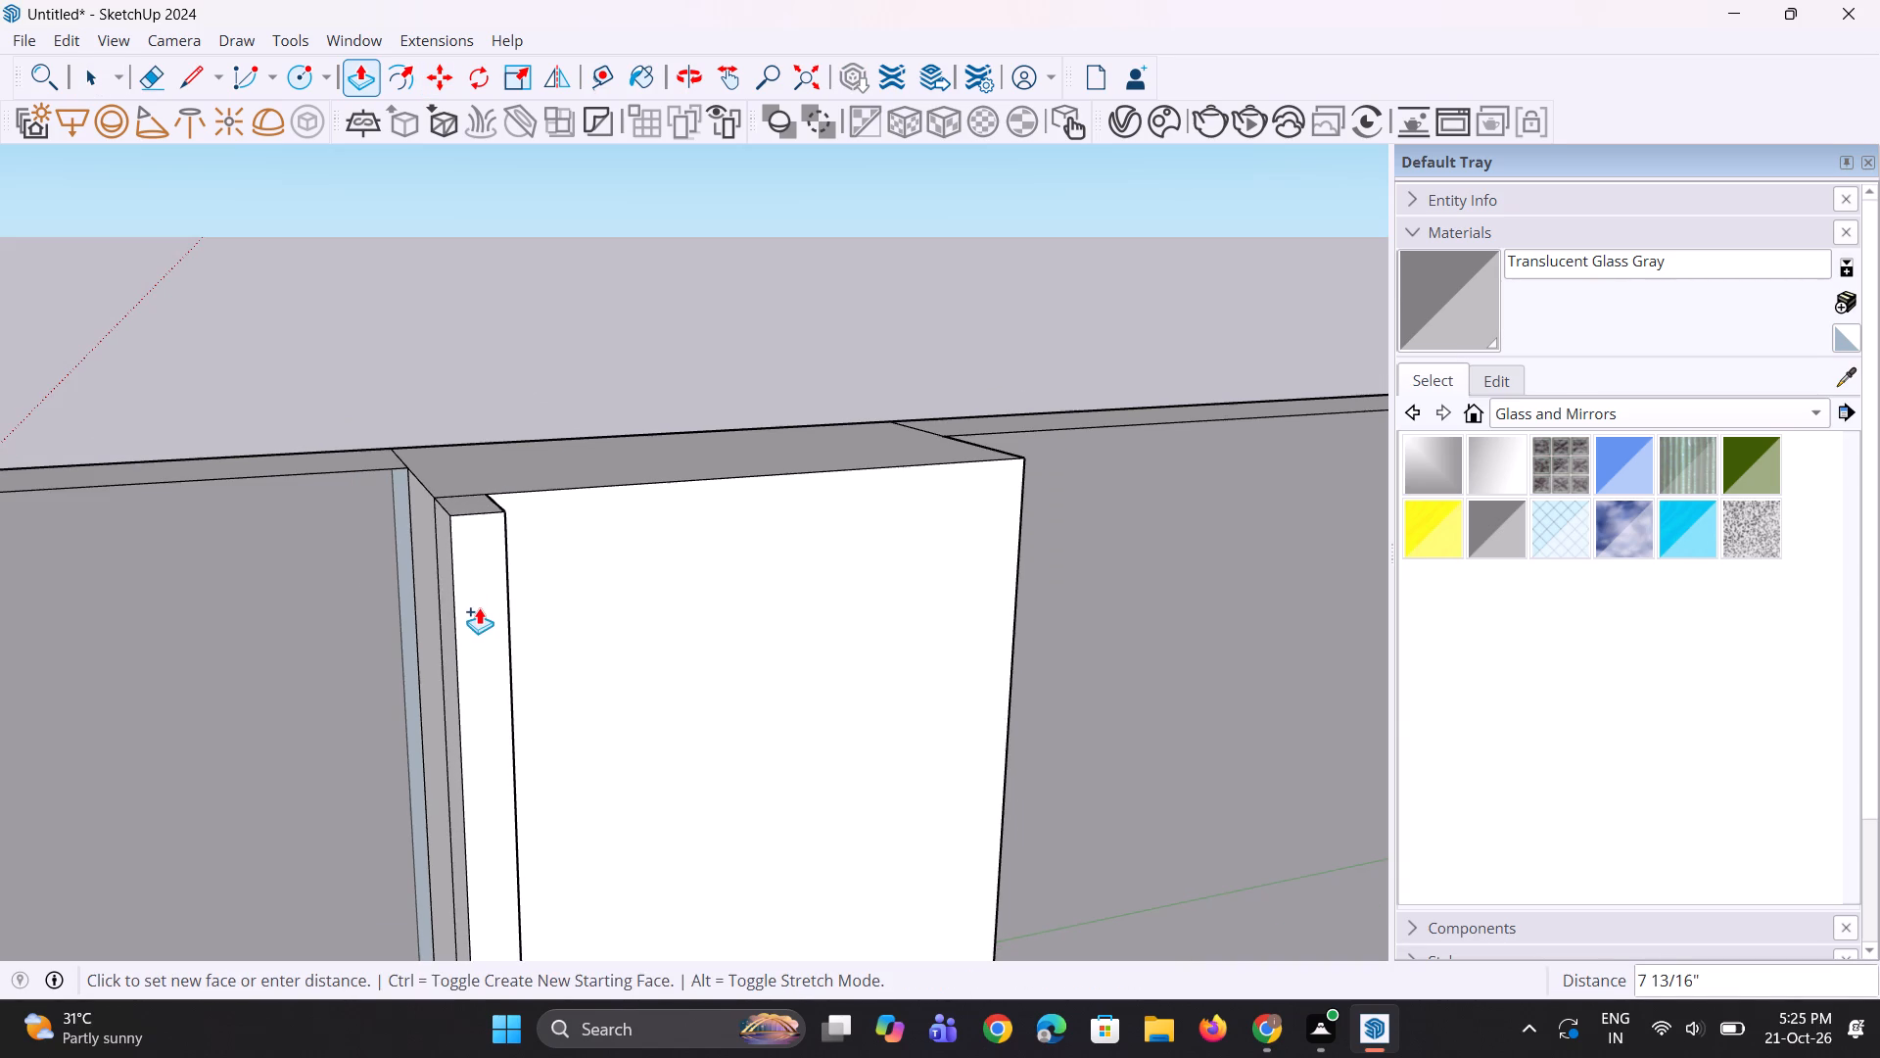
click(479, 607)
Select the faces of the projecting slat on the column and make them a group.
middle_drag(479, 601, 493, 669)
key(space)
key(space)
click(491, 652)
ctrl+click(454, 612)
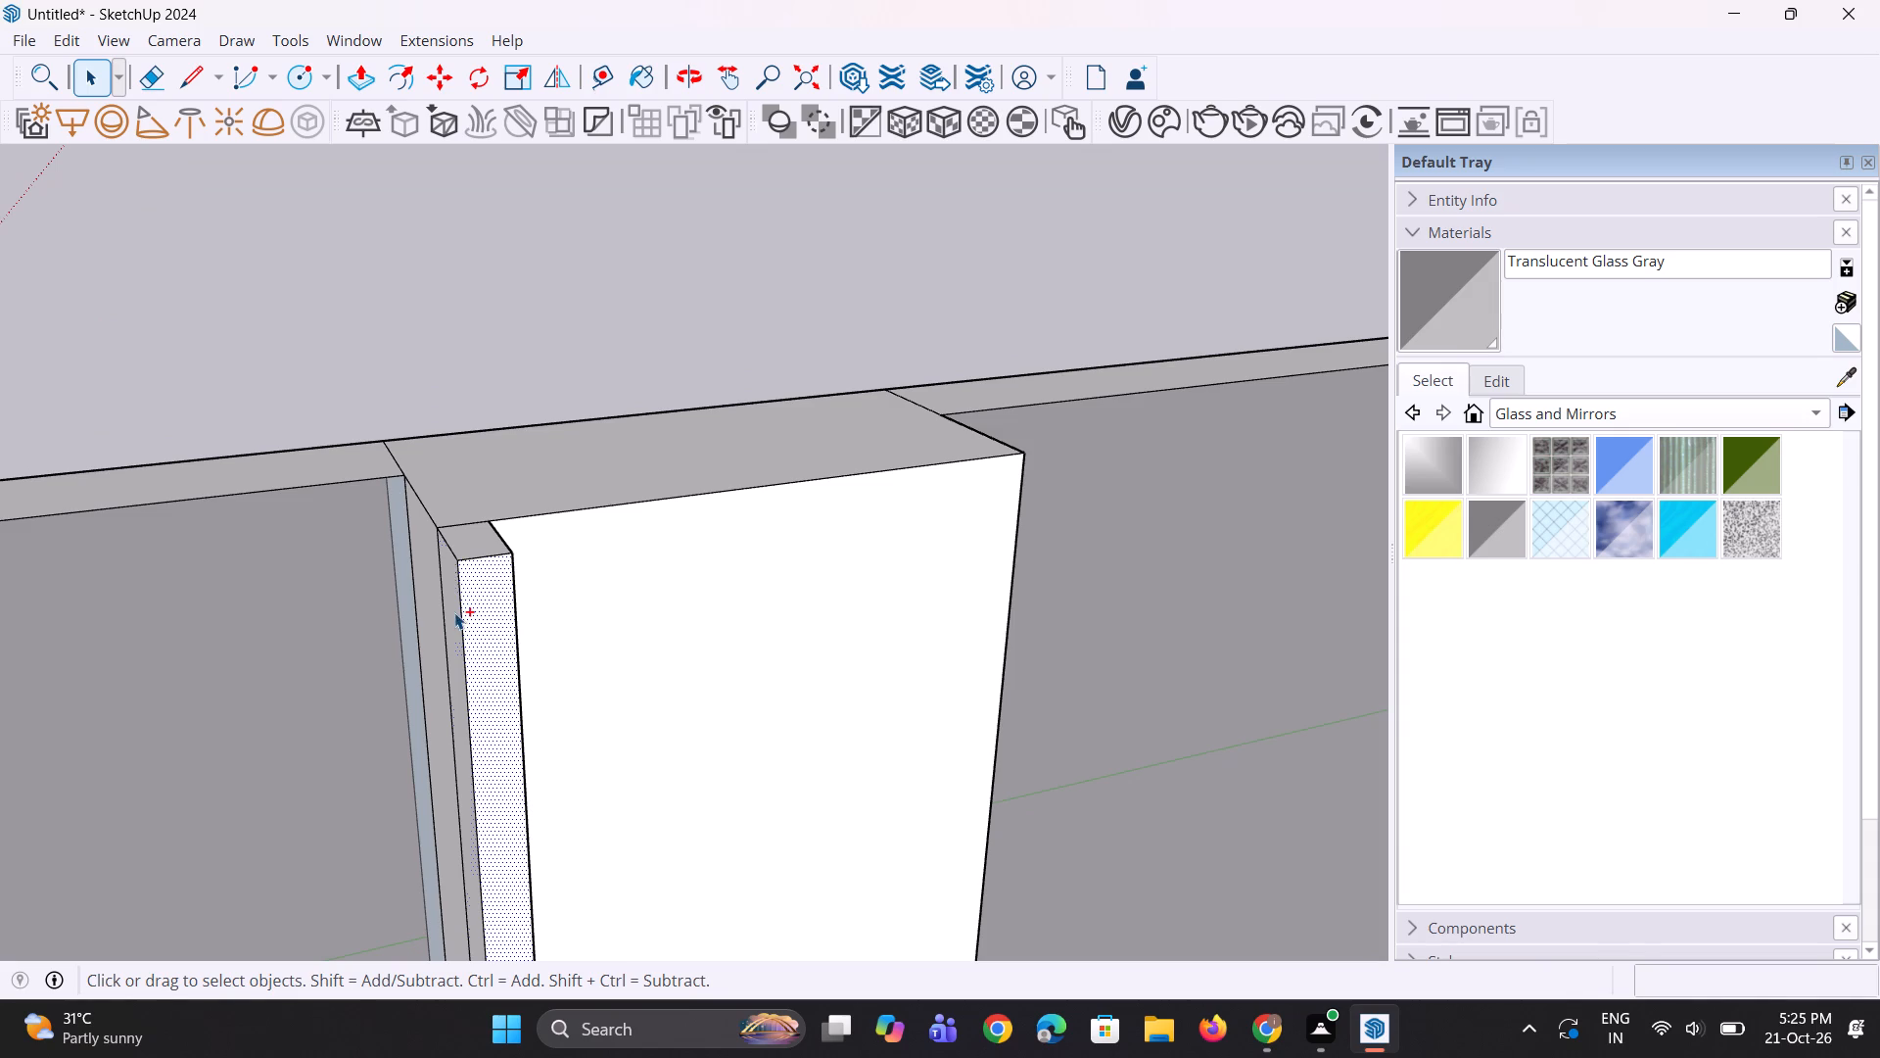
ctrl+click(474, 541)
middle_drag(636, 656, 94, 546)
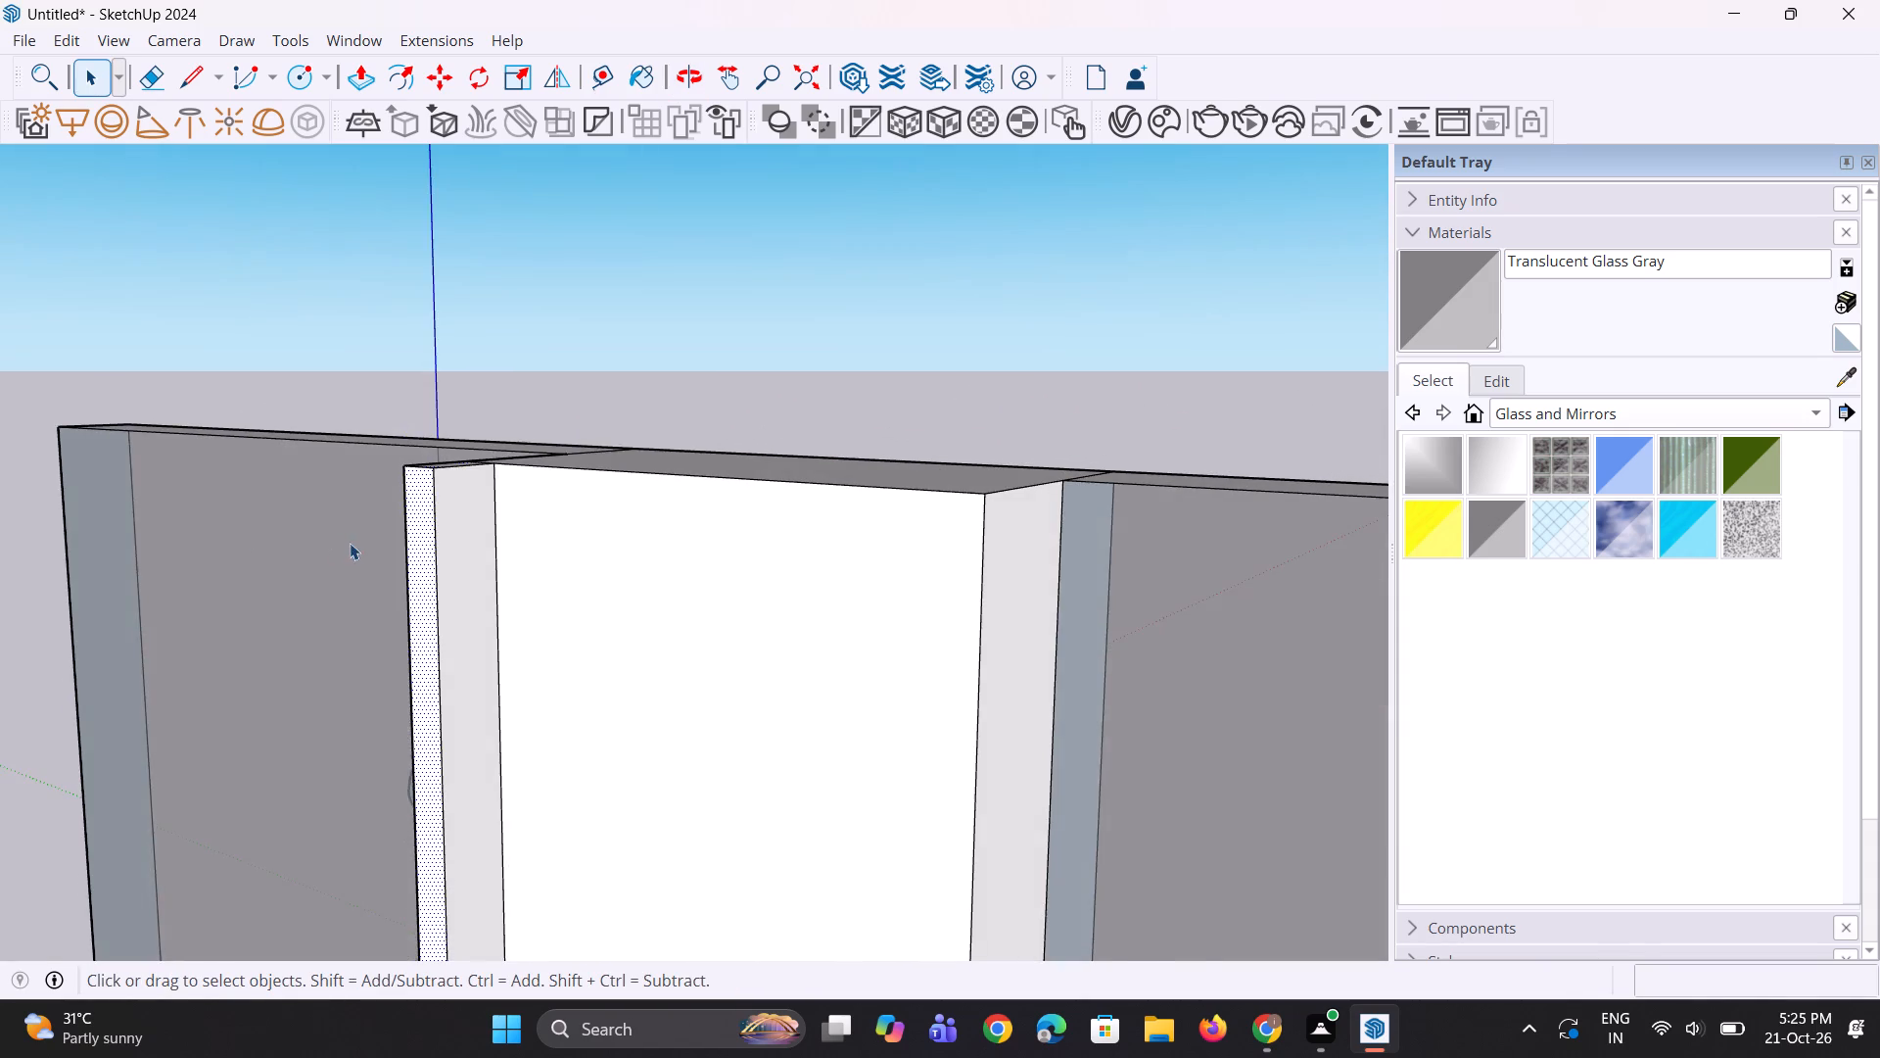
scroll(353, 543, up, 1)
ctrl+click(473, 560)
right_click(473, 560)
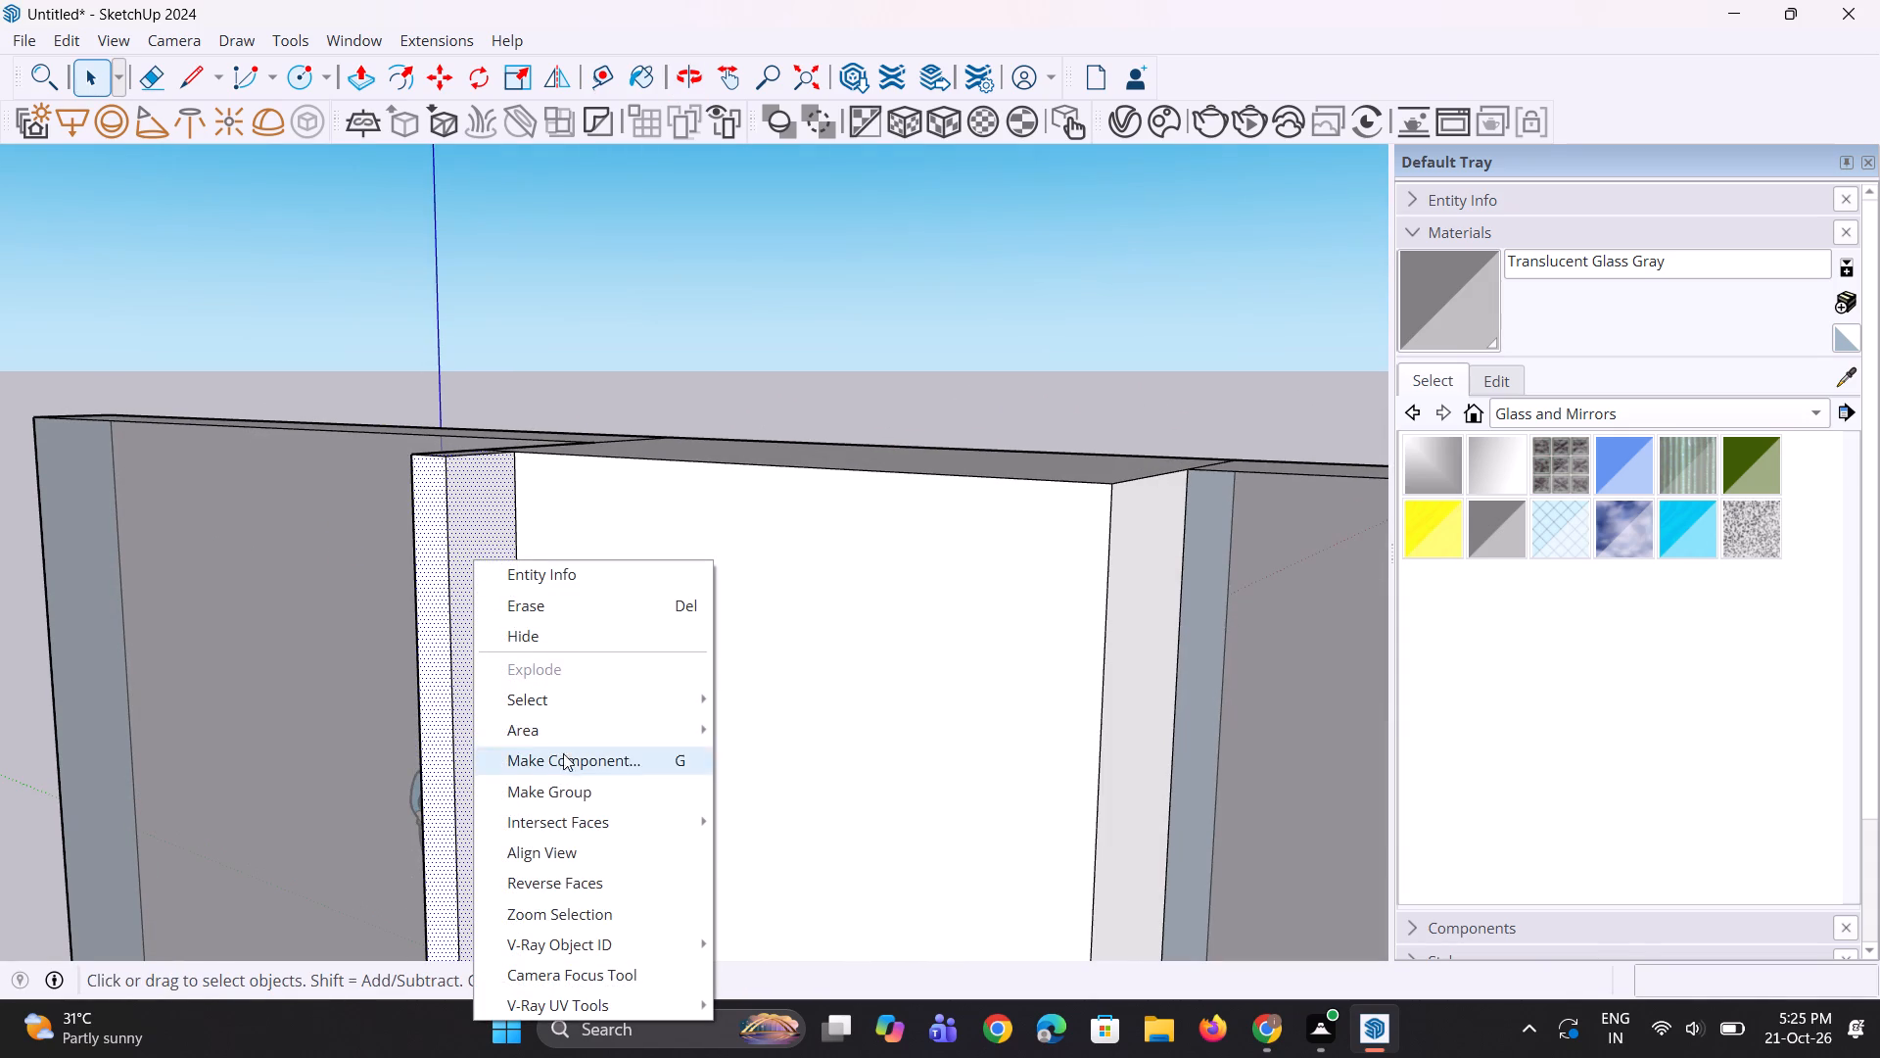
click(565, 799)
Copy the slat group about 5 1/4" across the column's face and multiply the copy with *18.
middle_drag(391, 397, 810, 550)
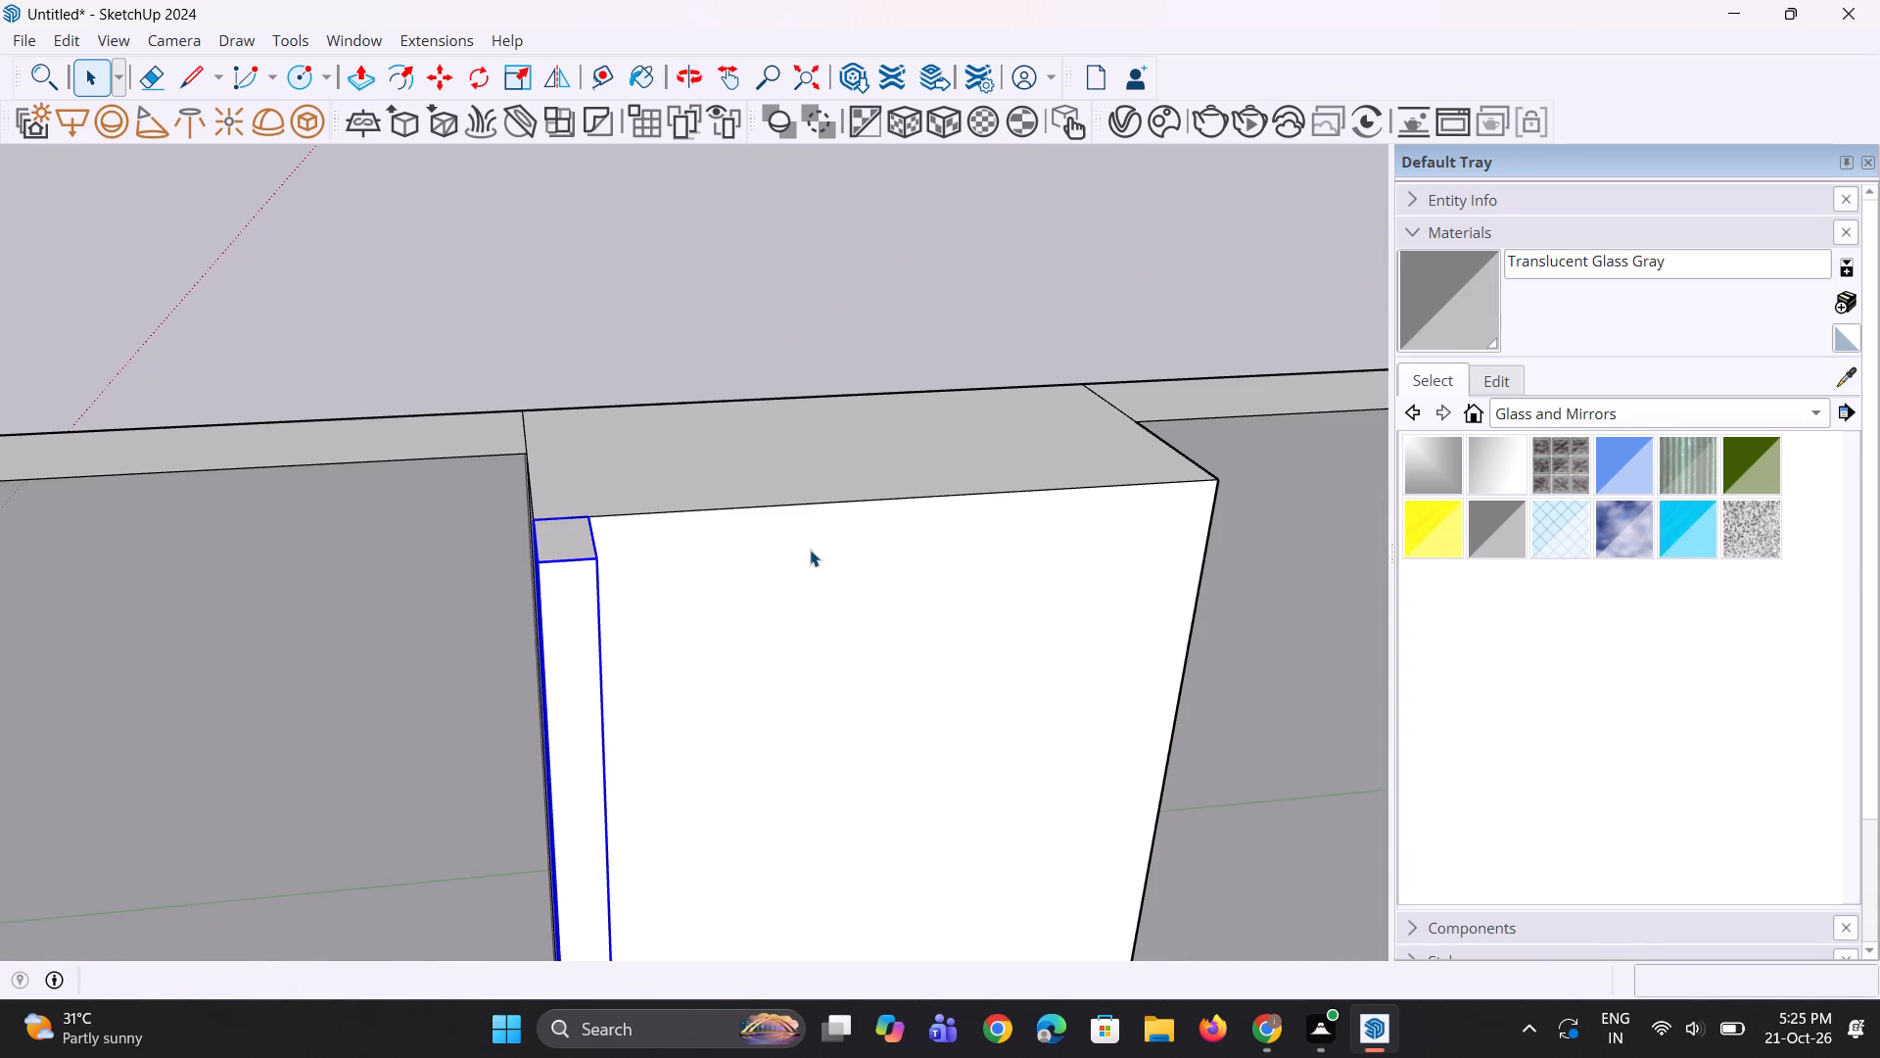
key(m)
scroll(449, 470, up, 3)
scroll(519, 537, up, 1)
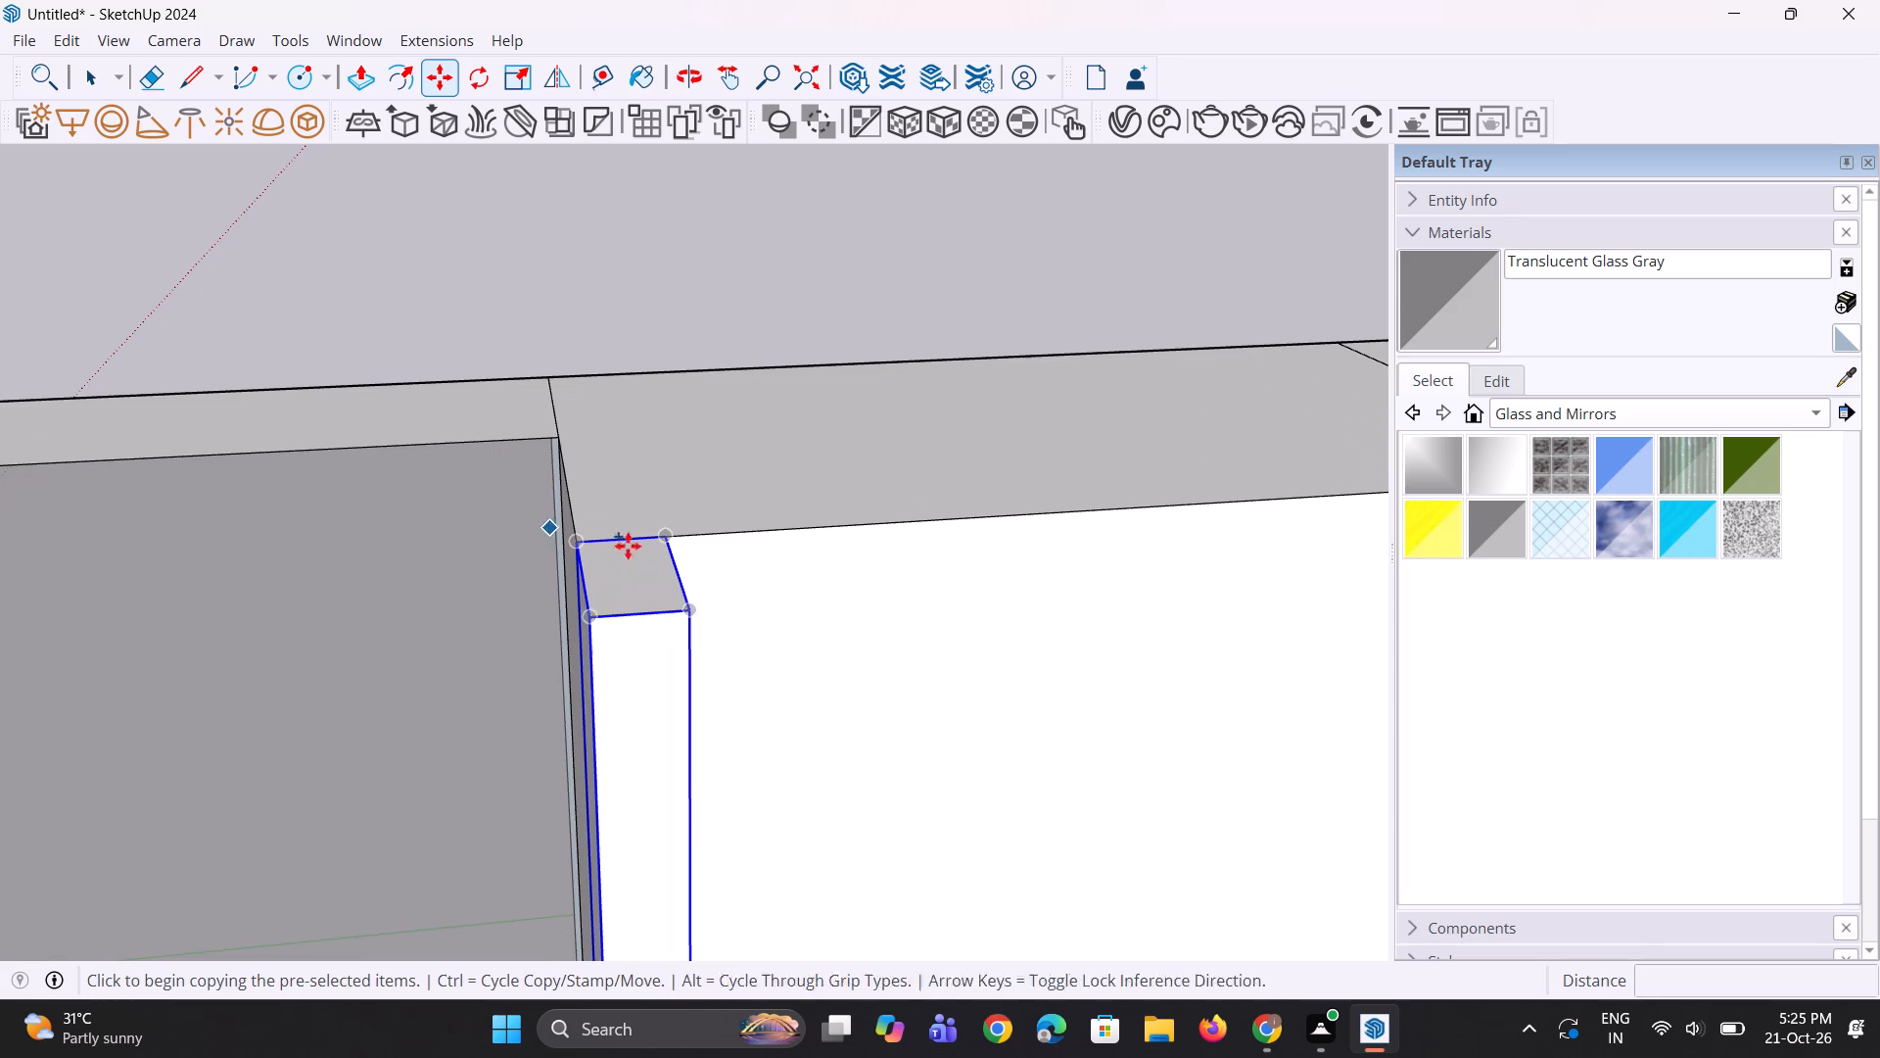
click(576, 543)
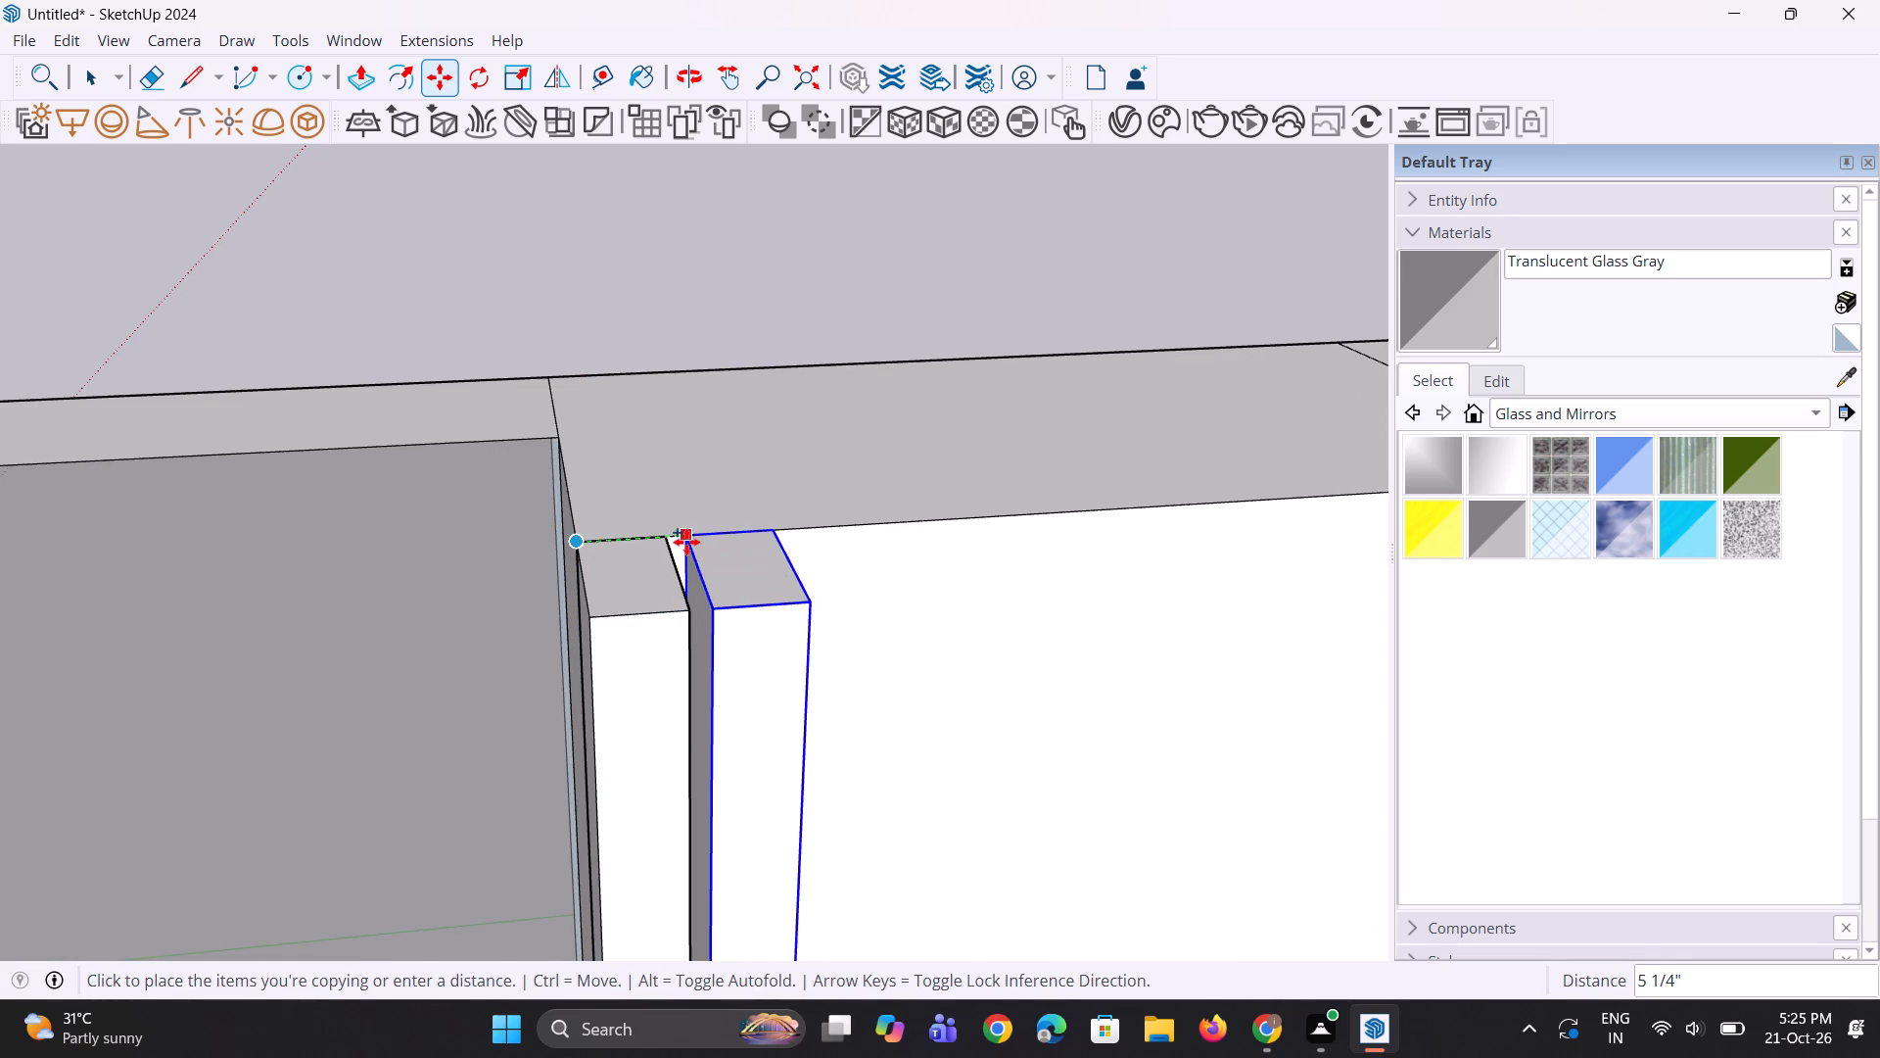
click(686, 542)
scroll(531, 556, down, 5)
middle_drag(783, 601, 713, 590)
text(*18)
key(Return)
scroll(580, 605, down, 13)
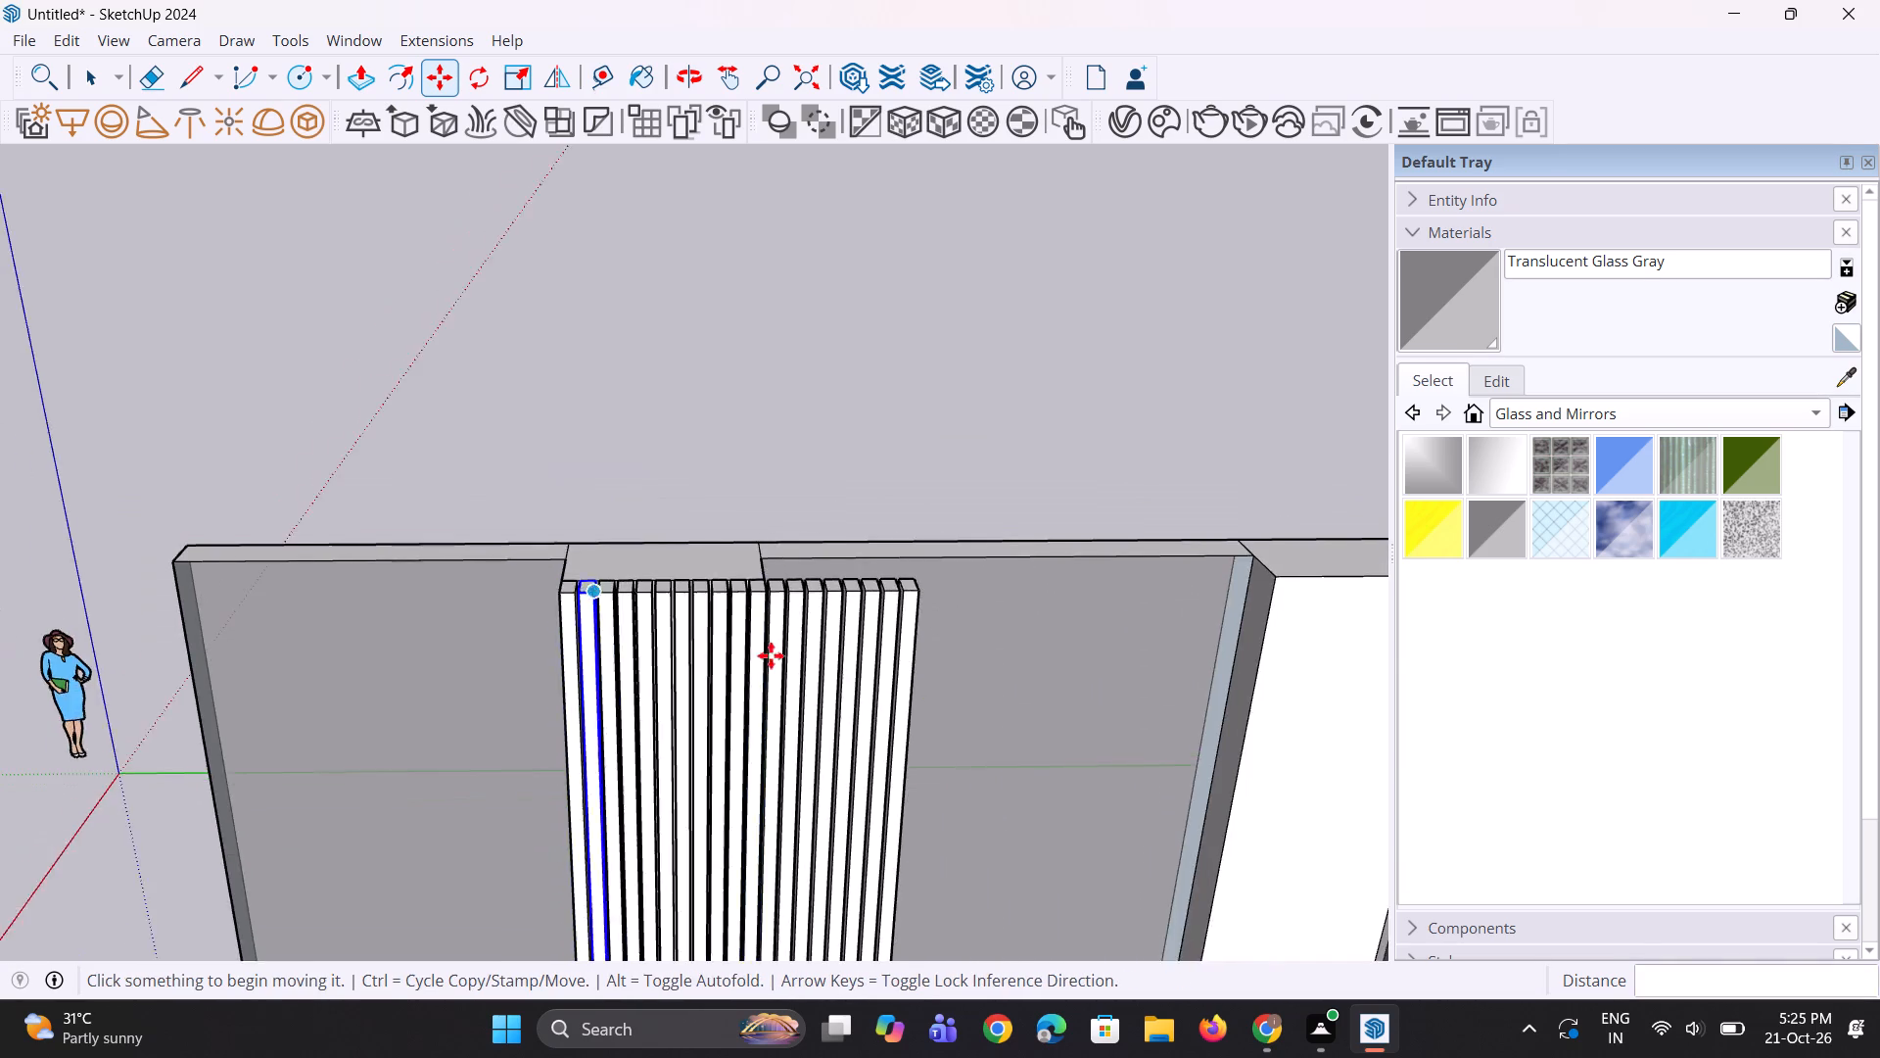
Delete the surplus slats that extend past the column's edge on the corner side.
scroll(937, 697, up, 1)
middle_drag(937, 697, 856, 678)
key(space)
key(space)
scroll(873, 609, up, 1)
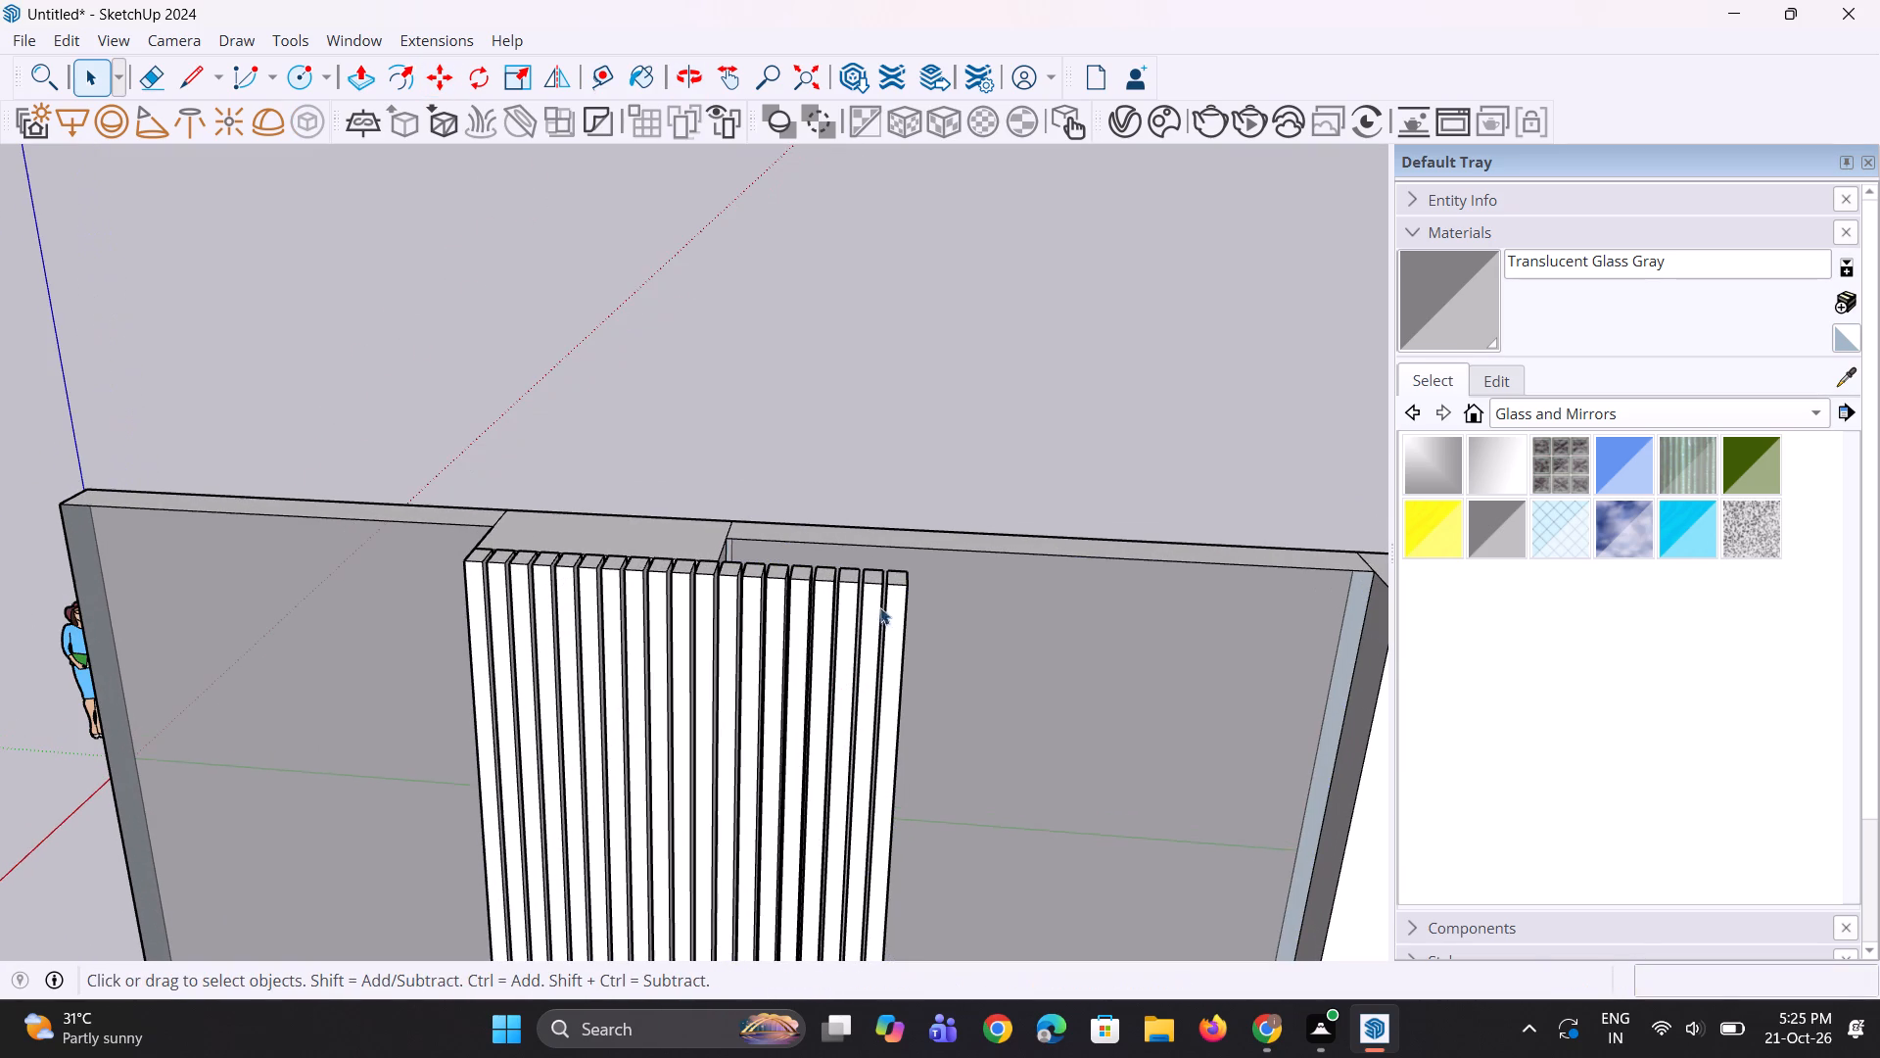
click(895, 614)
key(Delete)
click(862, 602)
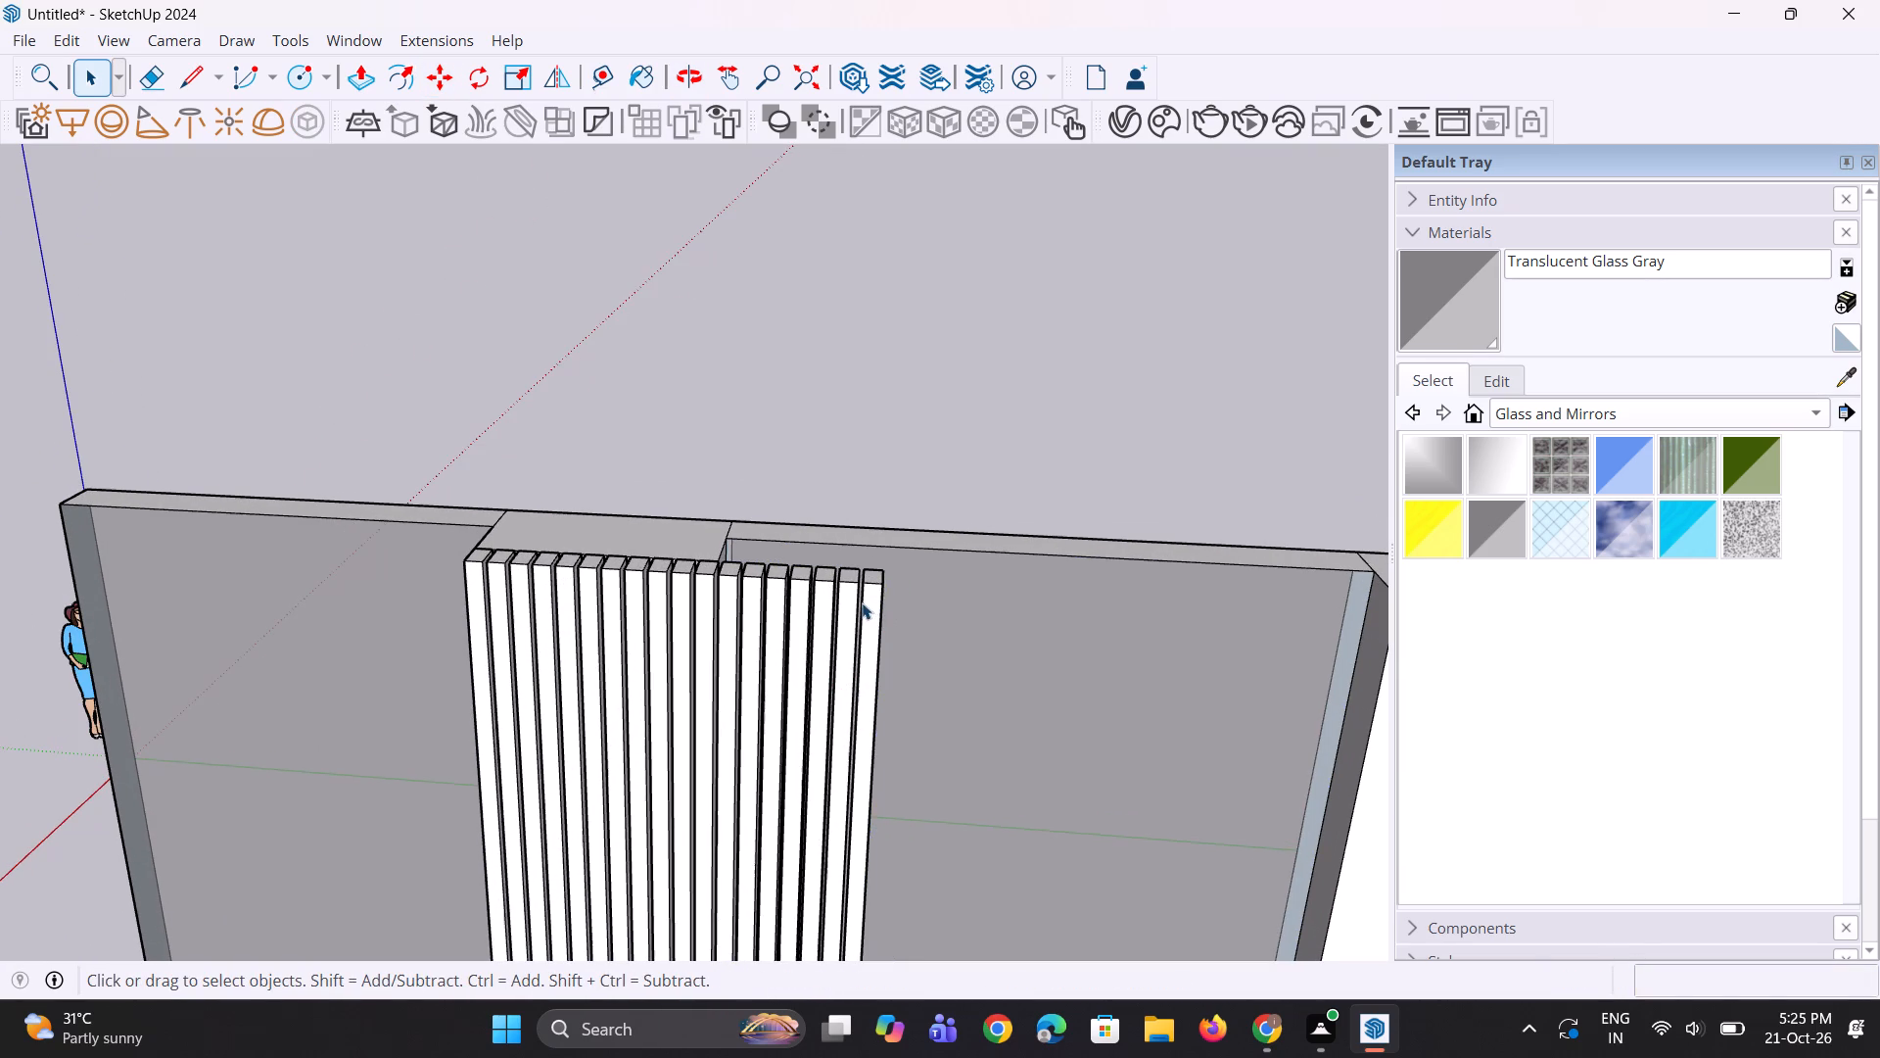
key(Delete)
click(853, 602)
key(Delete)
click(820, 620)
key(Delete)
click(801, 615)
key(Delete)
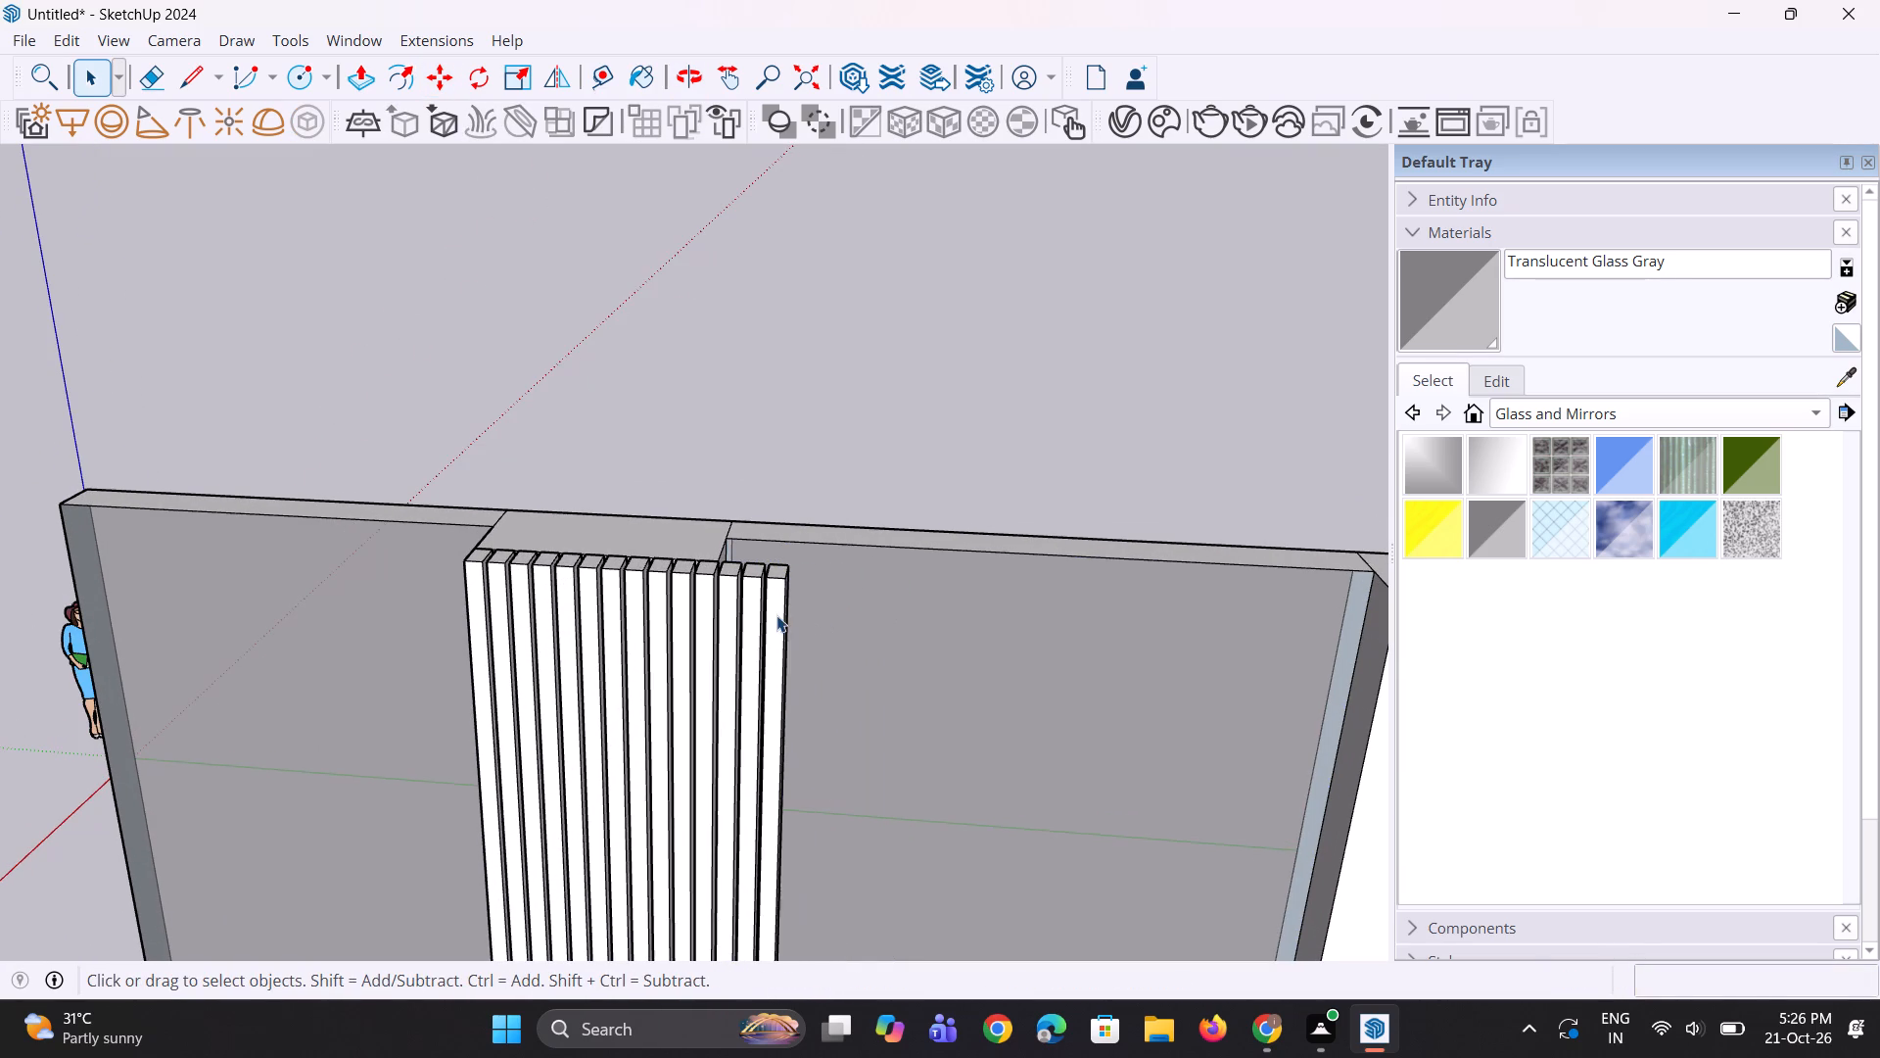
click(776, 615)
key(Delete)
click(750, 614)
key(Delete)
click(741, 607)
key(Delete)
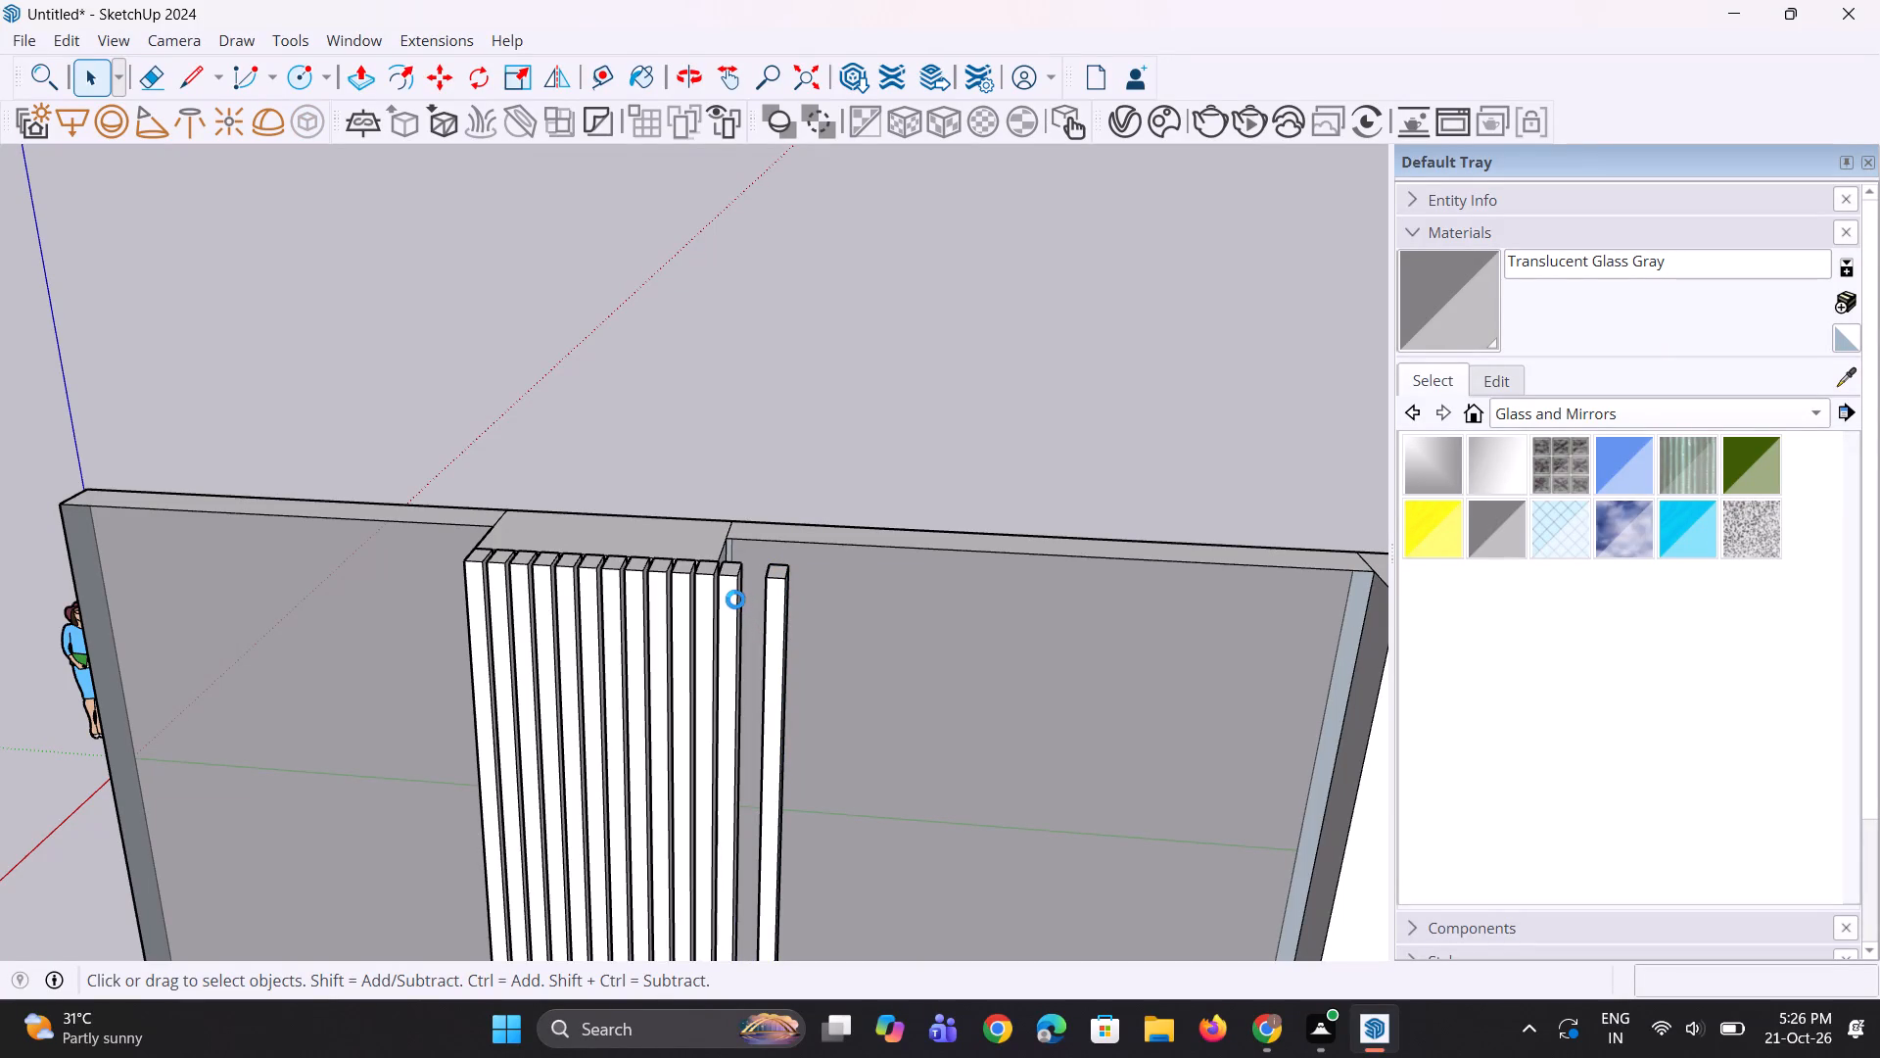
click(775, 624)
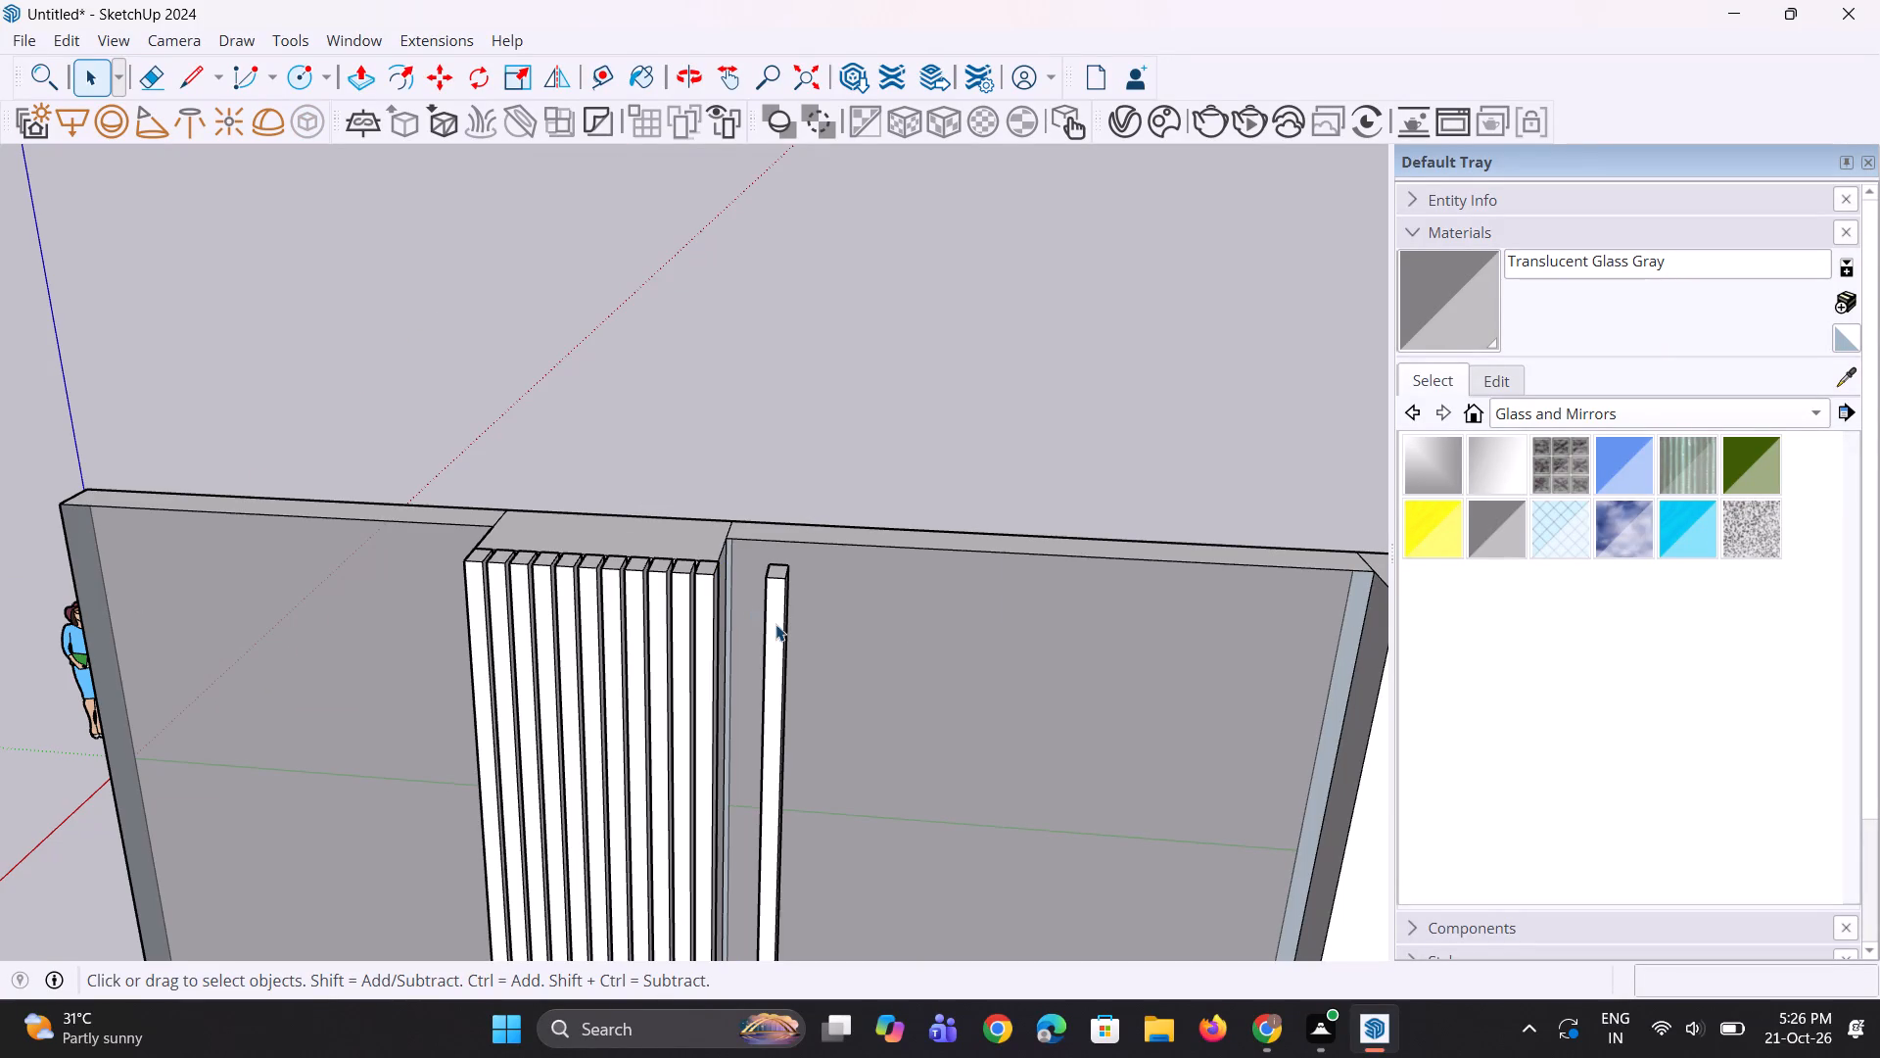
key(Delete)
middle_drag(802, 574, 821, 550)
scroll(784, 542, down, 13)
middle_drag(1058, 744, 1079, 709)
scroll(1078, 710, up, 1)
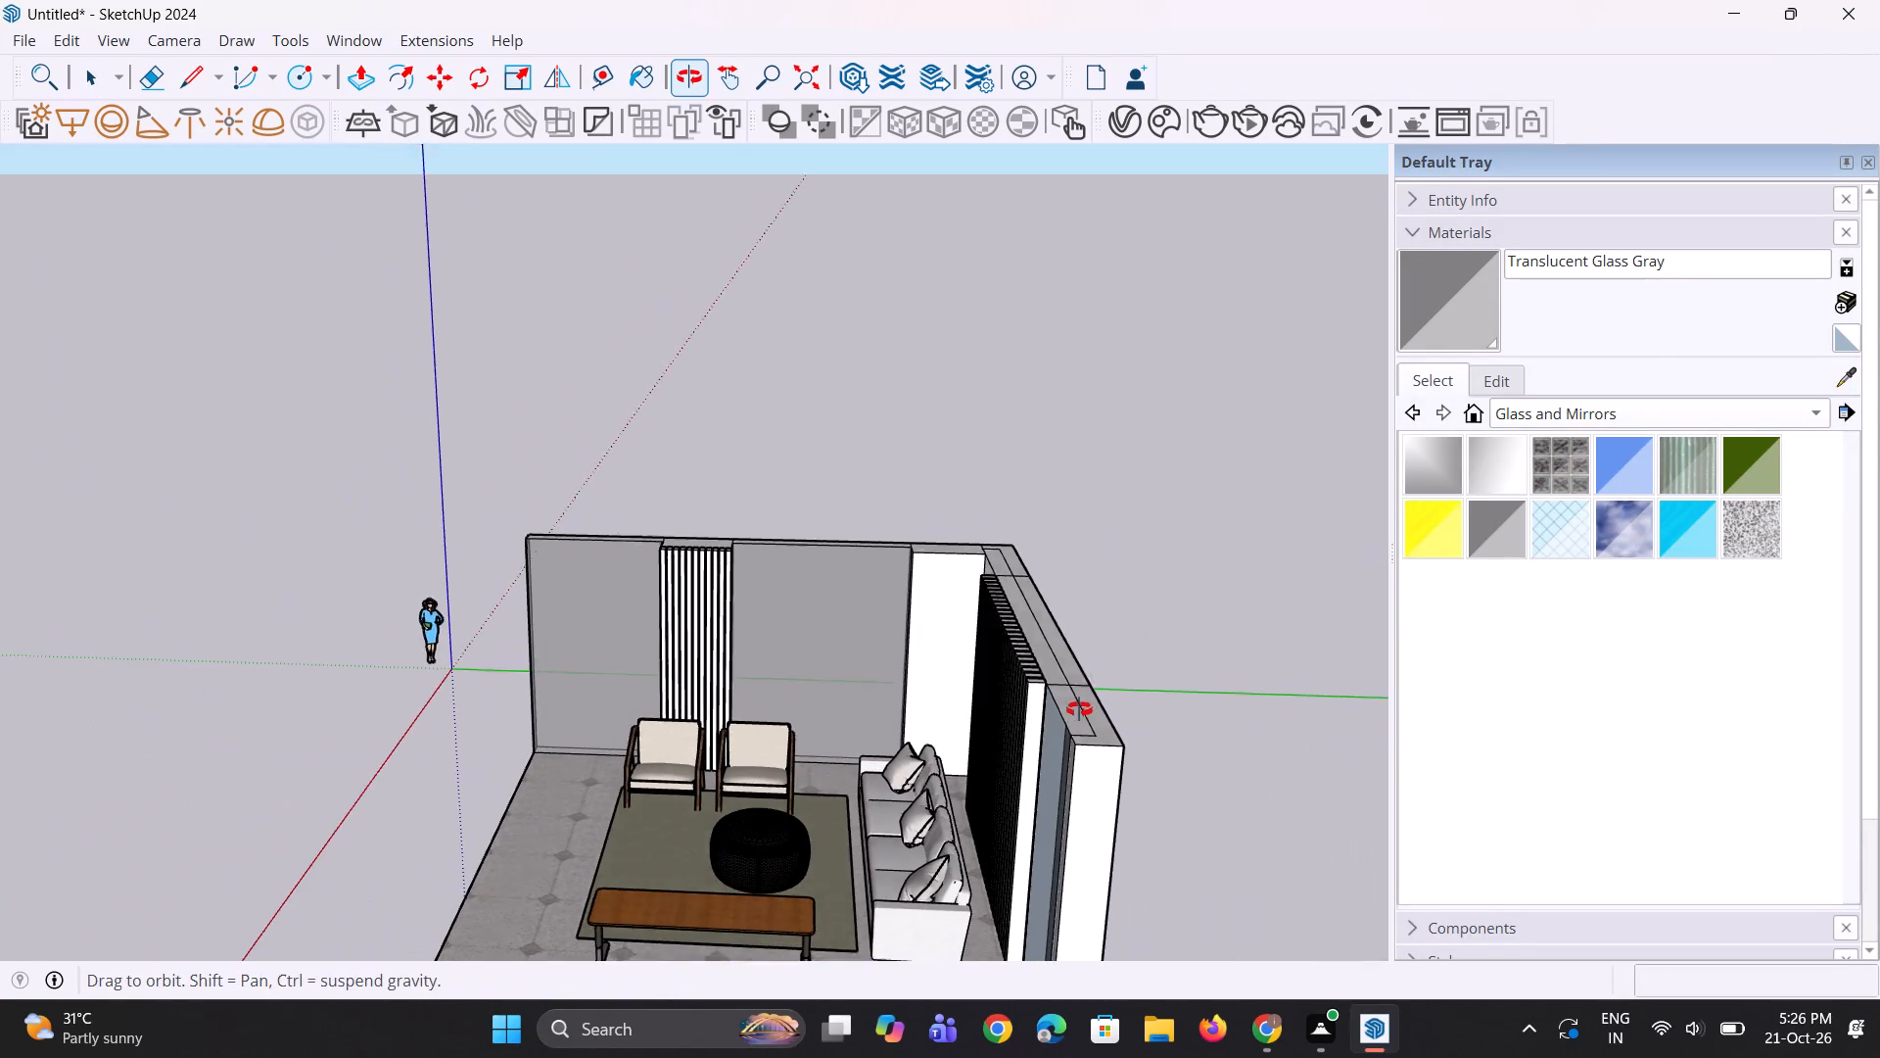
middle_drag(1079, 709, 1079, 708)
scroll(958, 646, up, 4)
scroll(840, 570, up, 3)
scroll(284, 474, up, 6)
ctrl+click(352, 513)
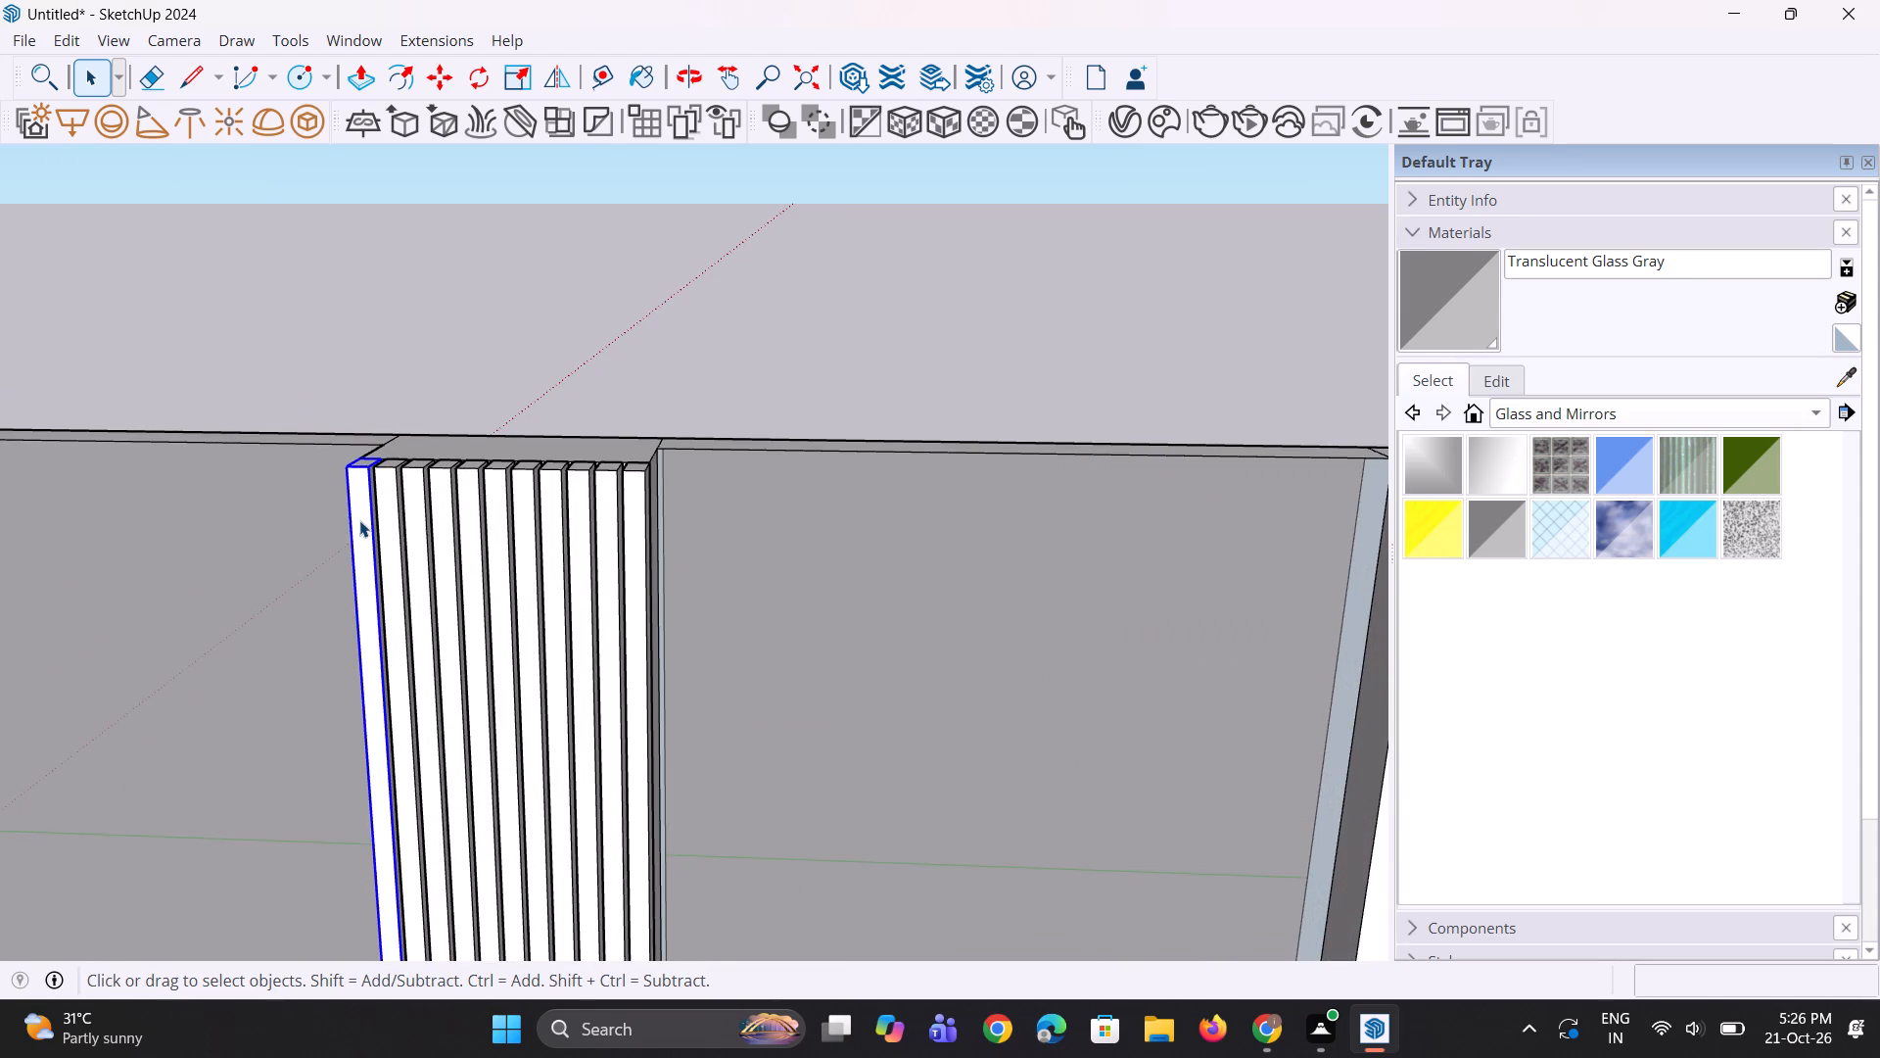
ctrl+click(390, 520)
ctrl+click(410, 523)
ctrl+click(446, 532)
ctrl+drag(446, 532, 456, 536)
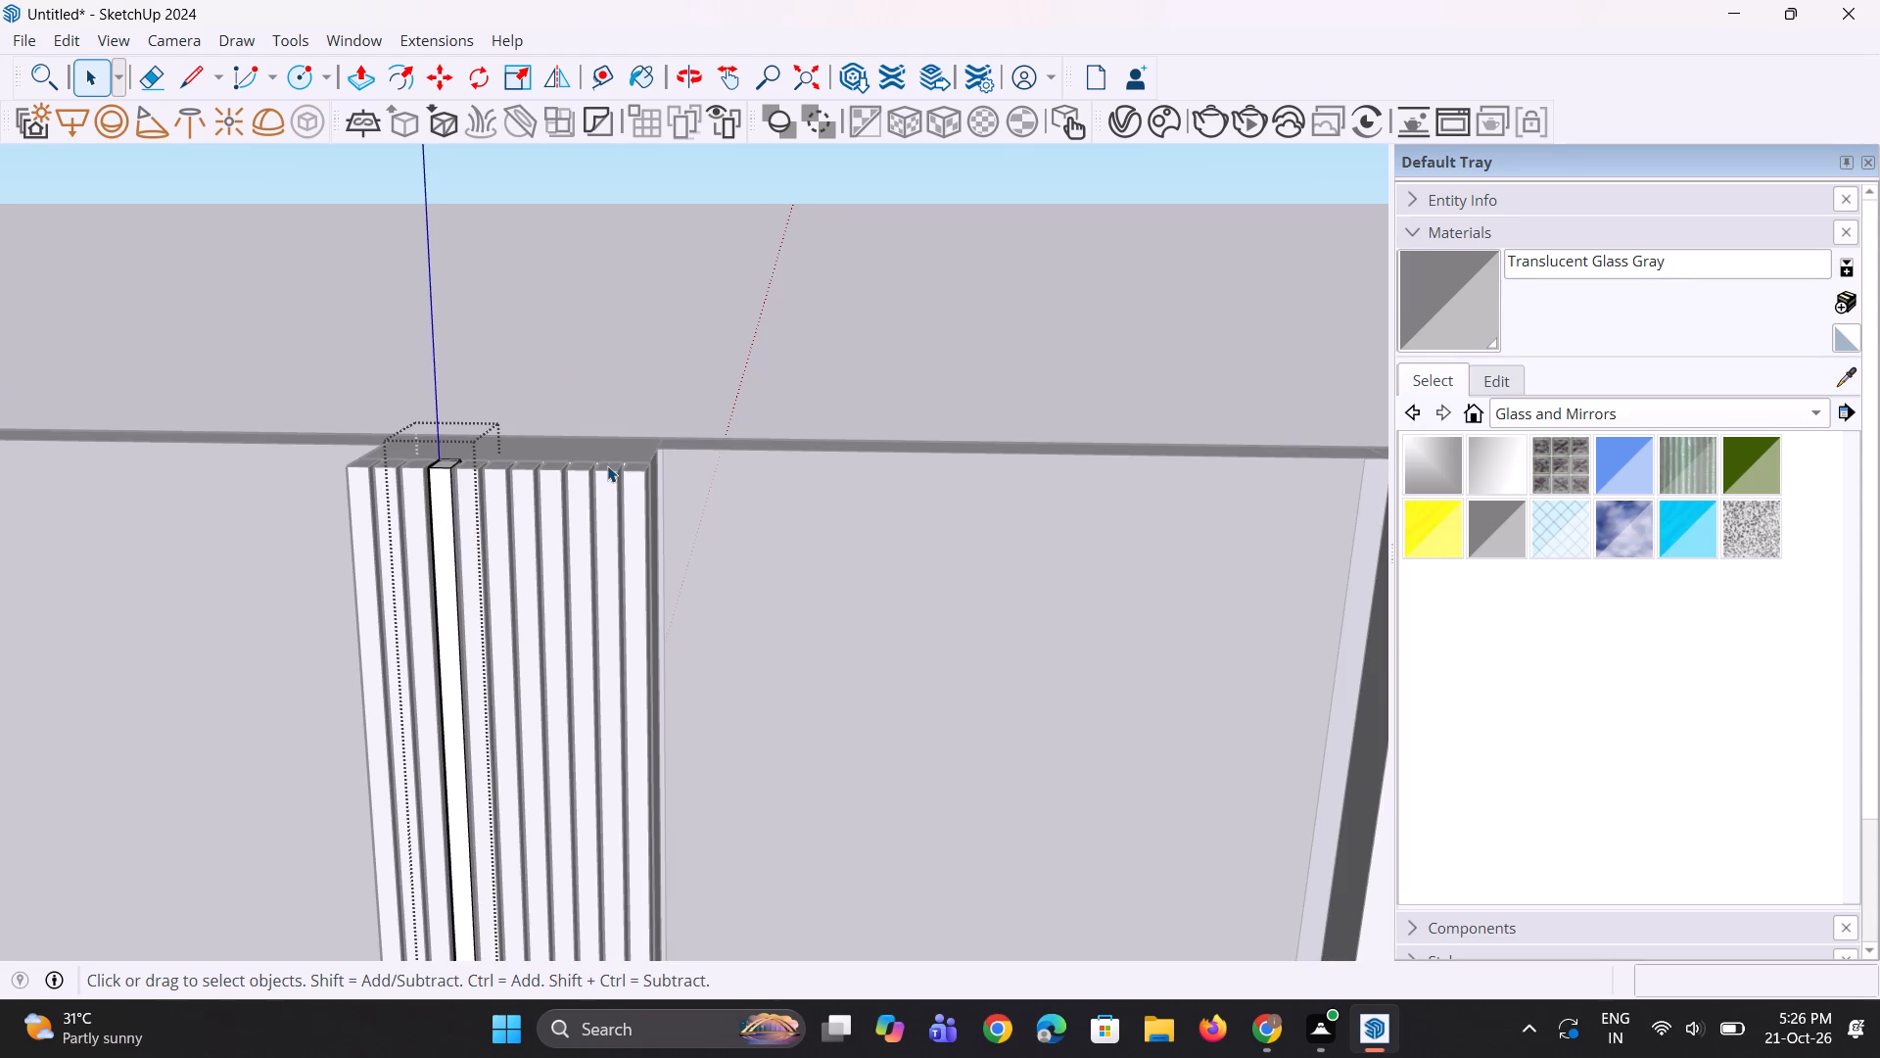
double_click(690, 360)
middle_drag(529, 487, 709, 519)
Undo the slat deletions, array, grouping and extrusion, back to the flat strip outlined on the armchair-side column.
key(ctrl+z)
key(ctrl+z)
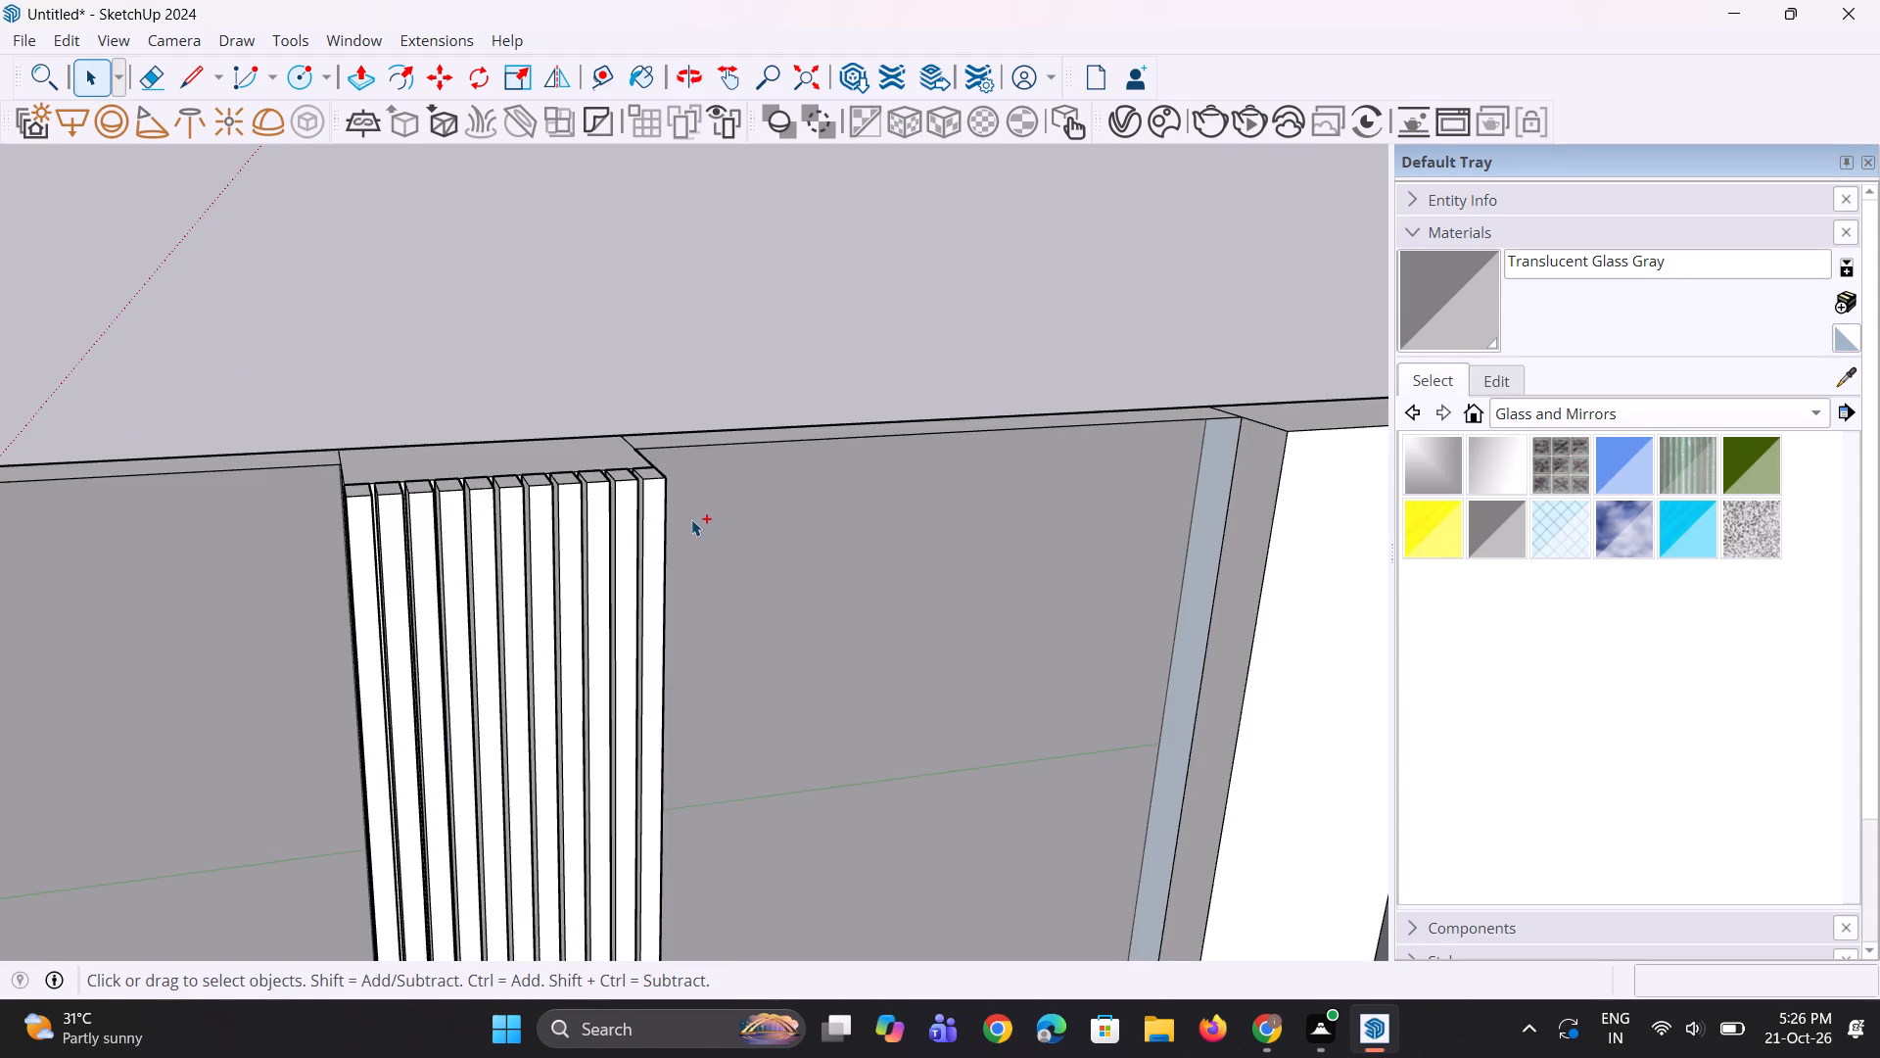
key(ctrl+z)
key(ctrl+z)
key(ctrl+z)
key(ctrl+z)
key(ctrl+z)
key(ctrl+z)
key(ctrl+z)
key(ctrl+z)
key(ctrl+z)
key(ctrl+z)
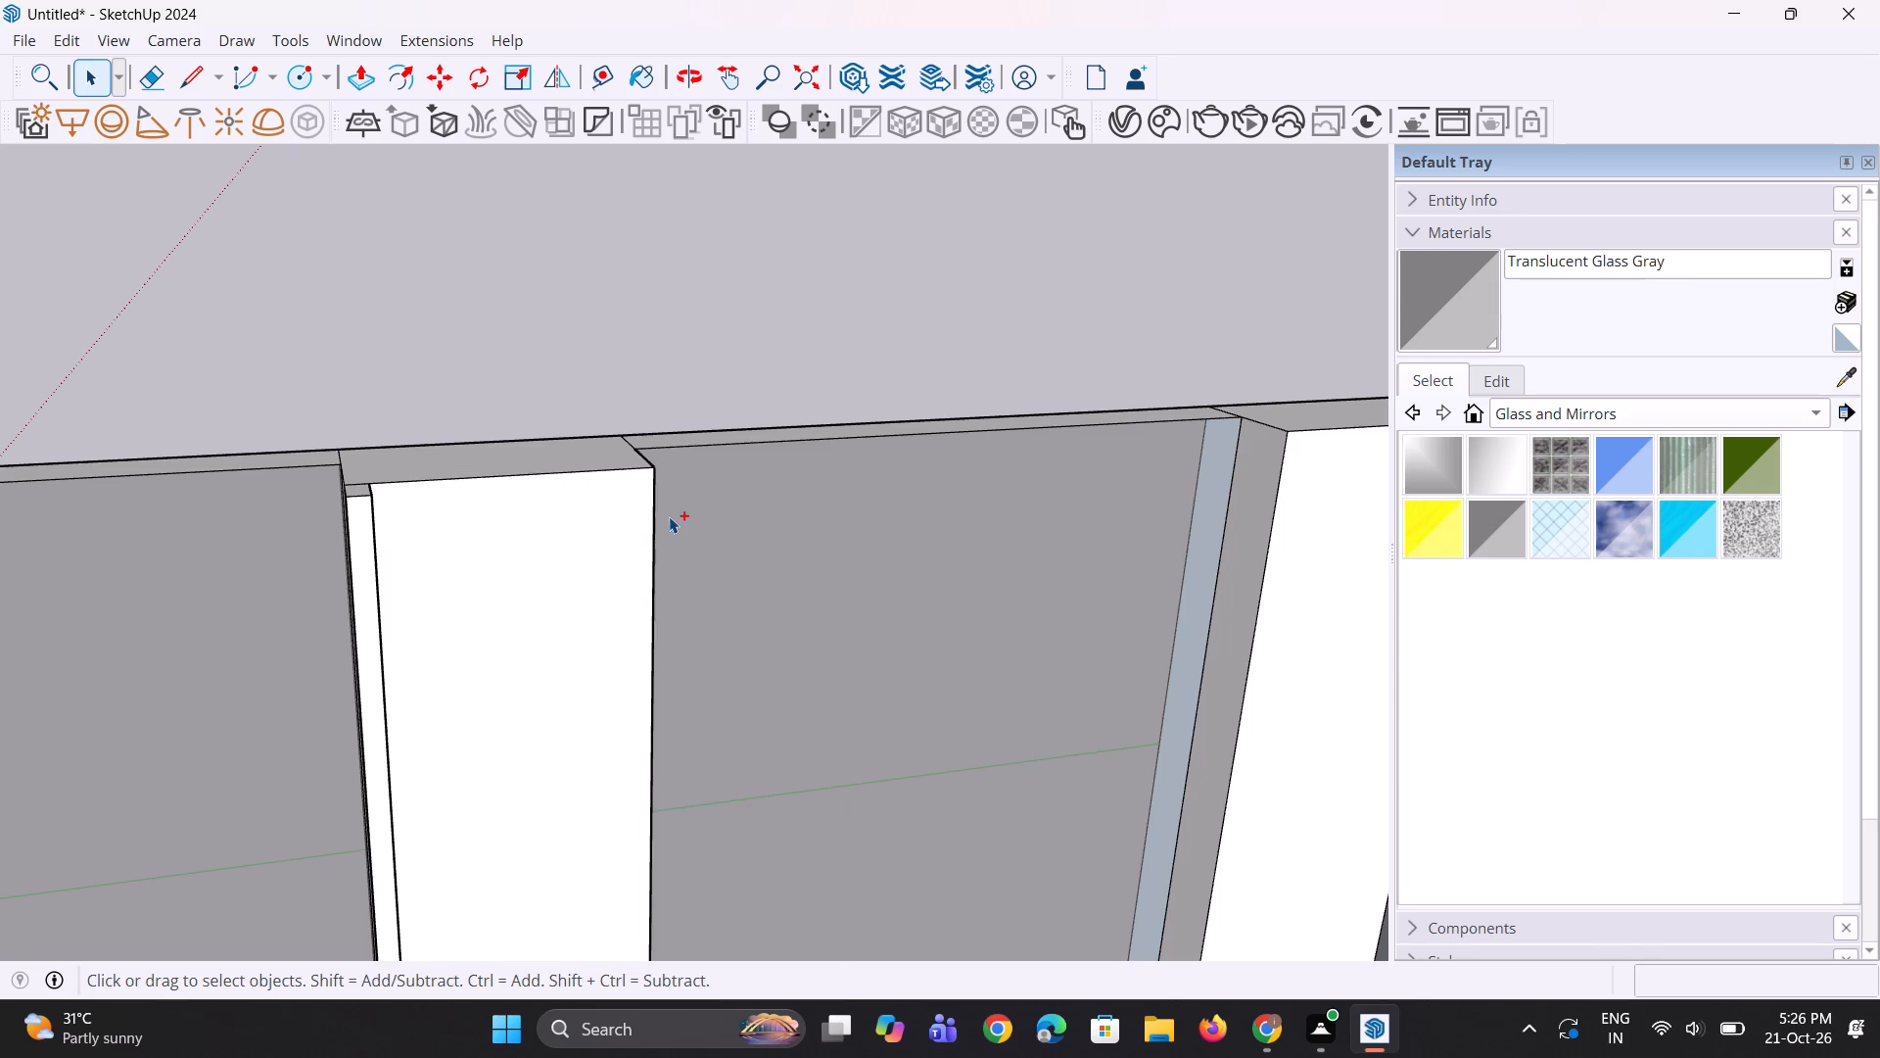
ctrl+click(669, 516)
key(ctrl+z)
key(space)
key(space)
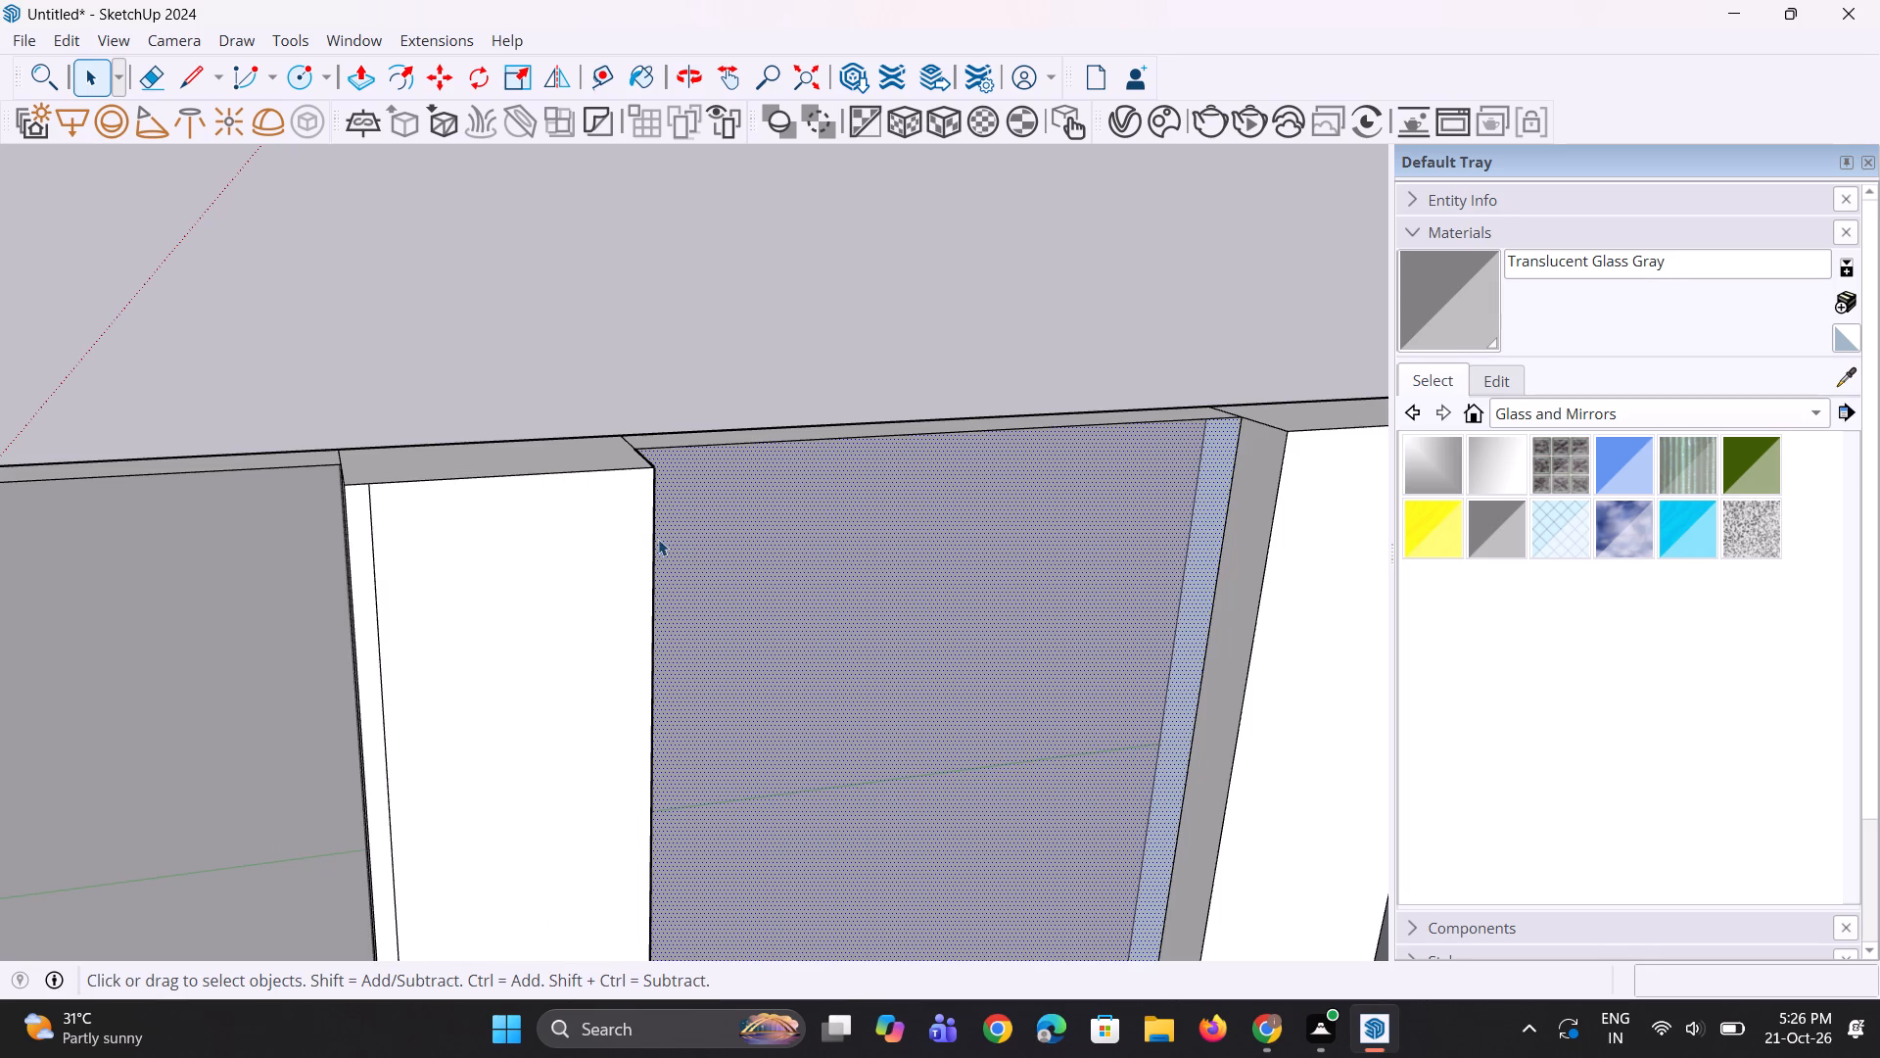
Push/Pull the narrow strip on the armchair-side column outward about 1' 1 1/16" to form a slat.
scroll(673, 602, up, 3)
drag(673, 602, 671, 586)
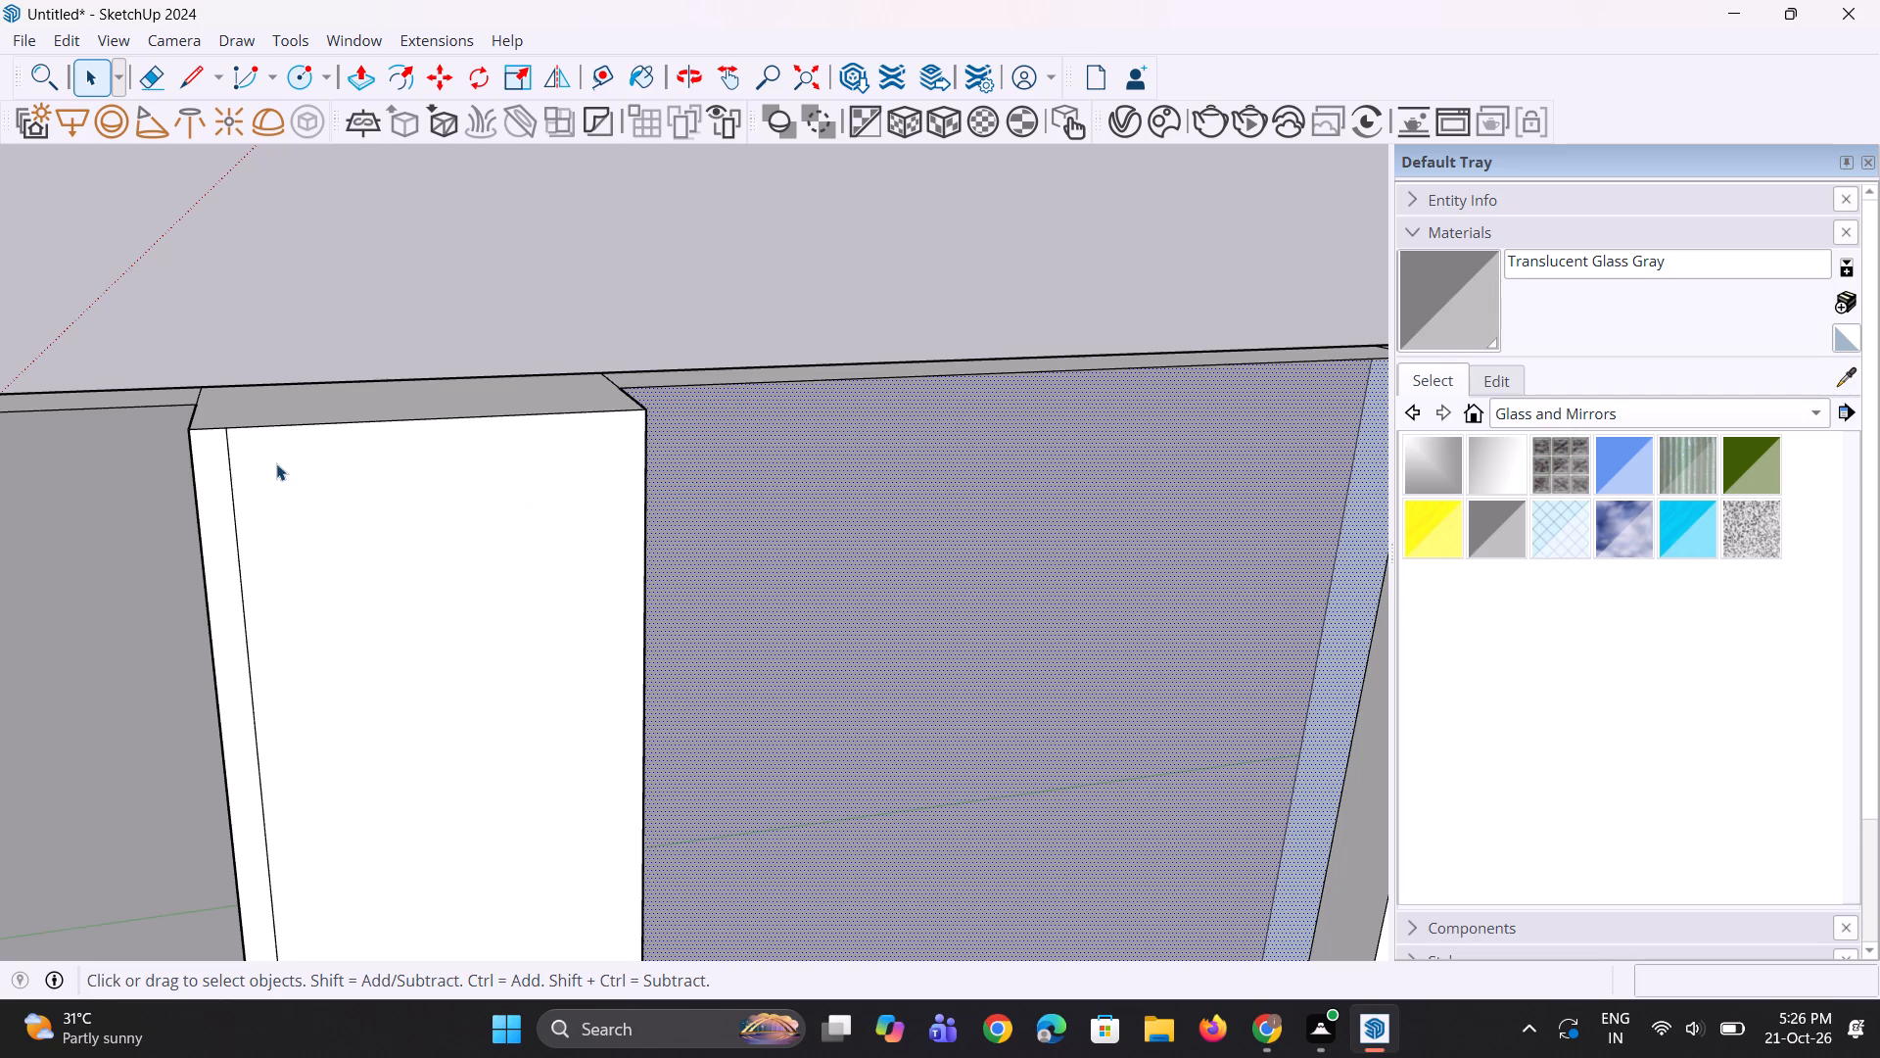
click(229, 468)
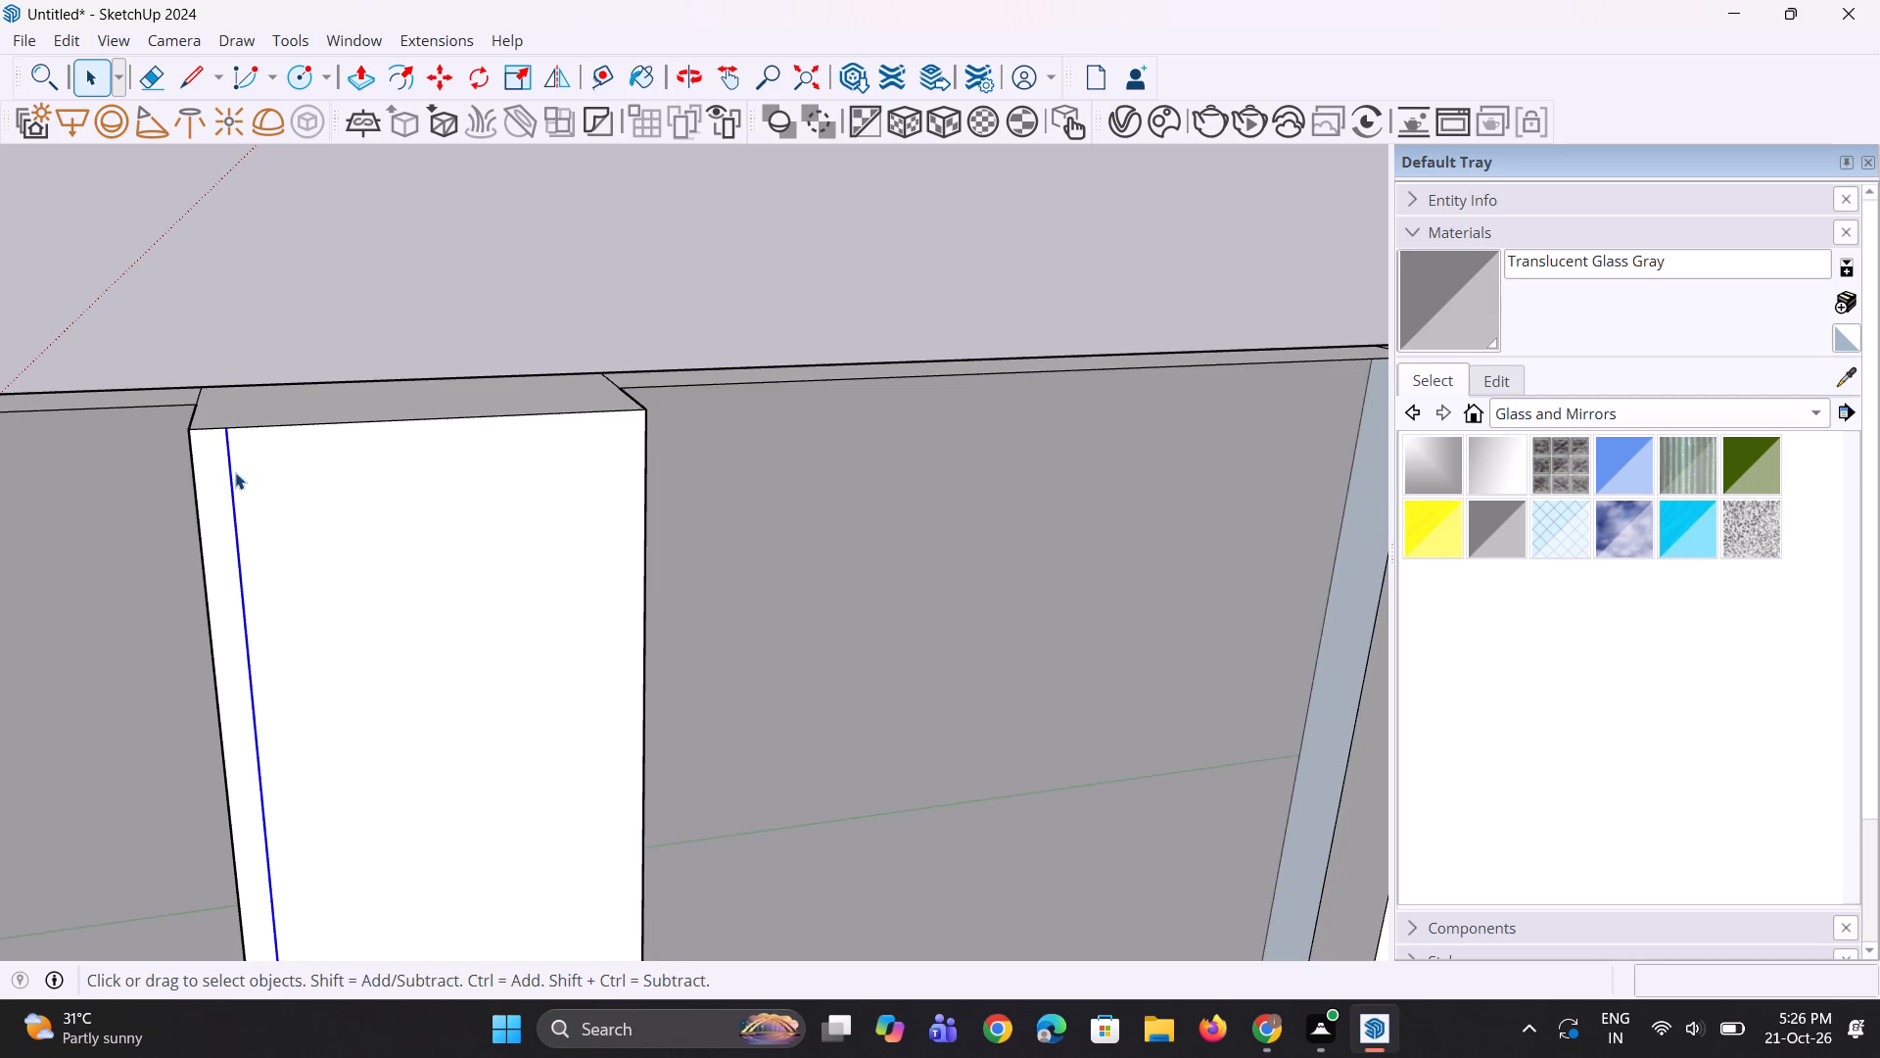
key(p)
click(271, 270)
click(211, 483)
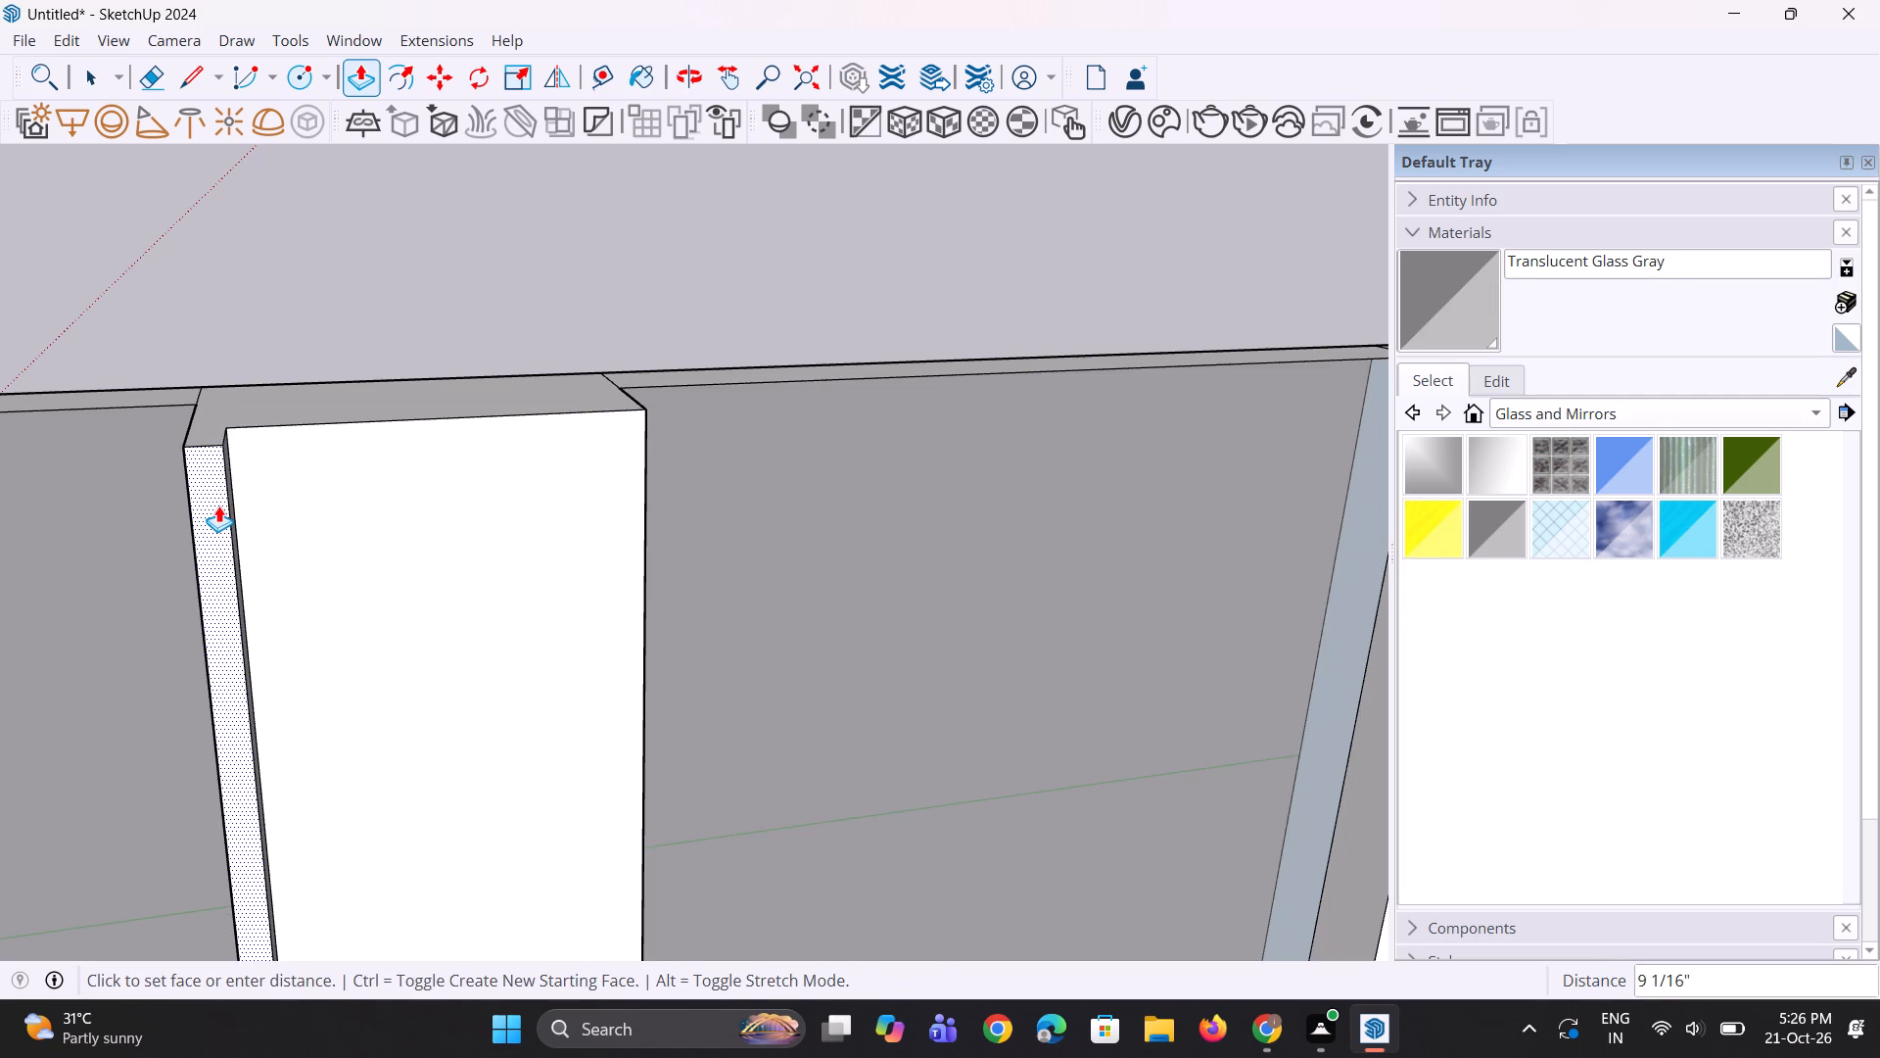
click(218, 515)
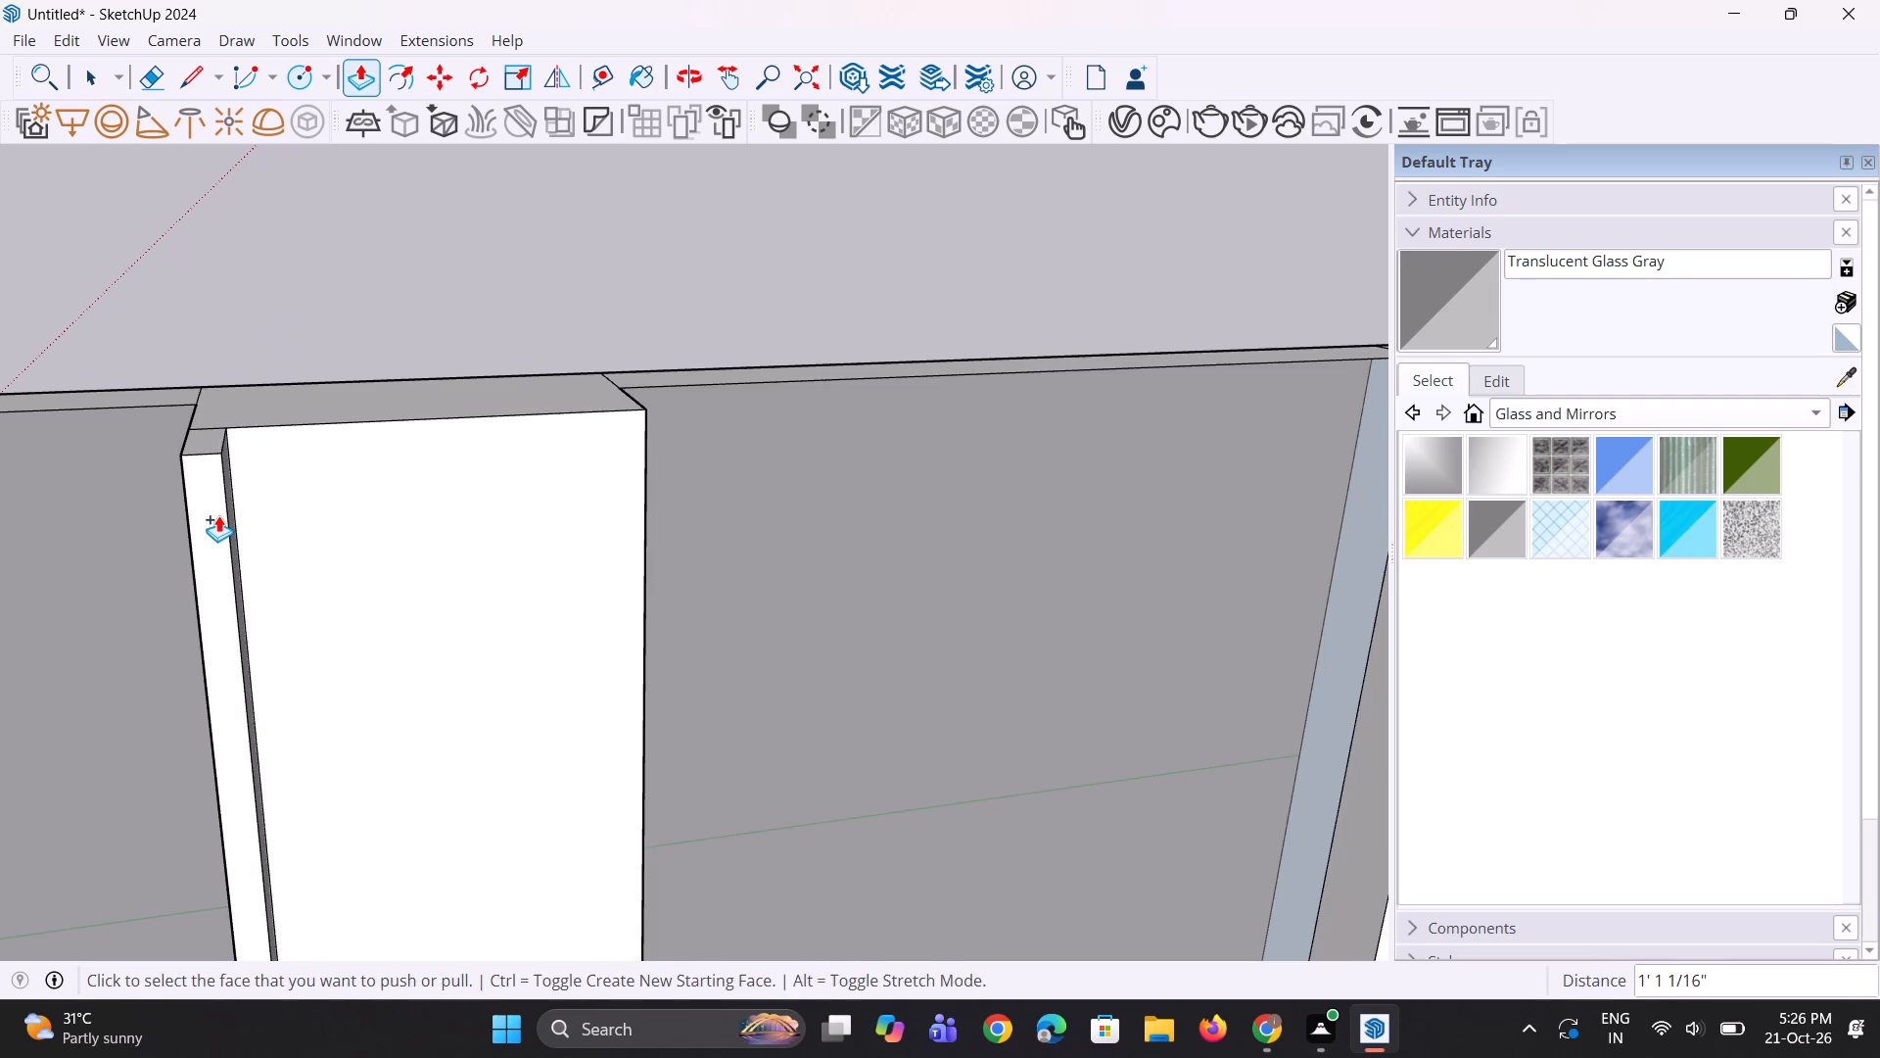
Narrow the slat by pushing its inner side face about 5/8" toward the column's outer edge.
middle_drag(239, 557, 215, 543)
scroll(215, 536, up, 3)
click(243, 515)
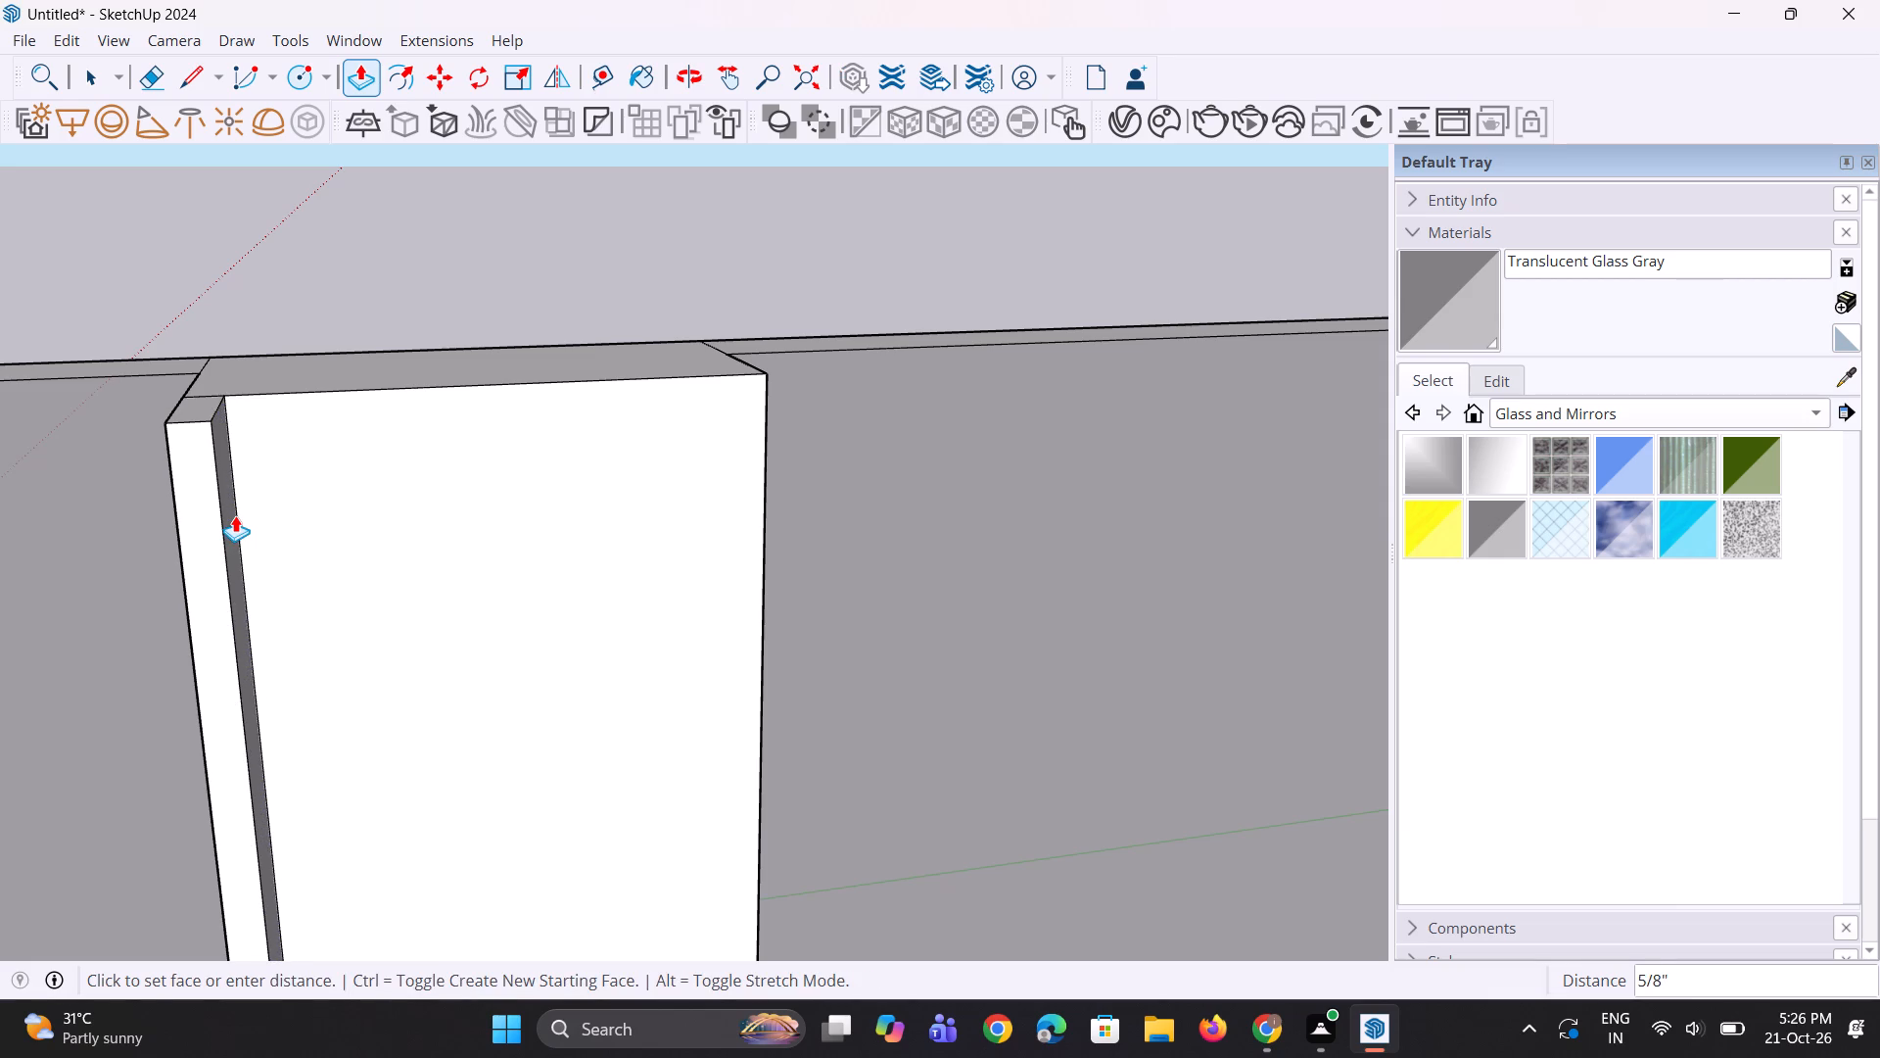
click(233, 516)
Select the front, top and side faces of the narrowed slat and make them a group.
middle_drag(277, 542, 396, 546)
key(space)
key(space)
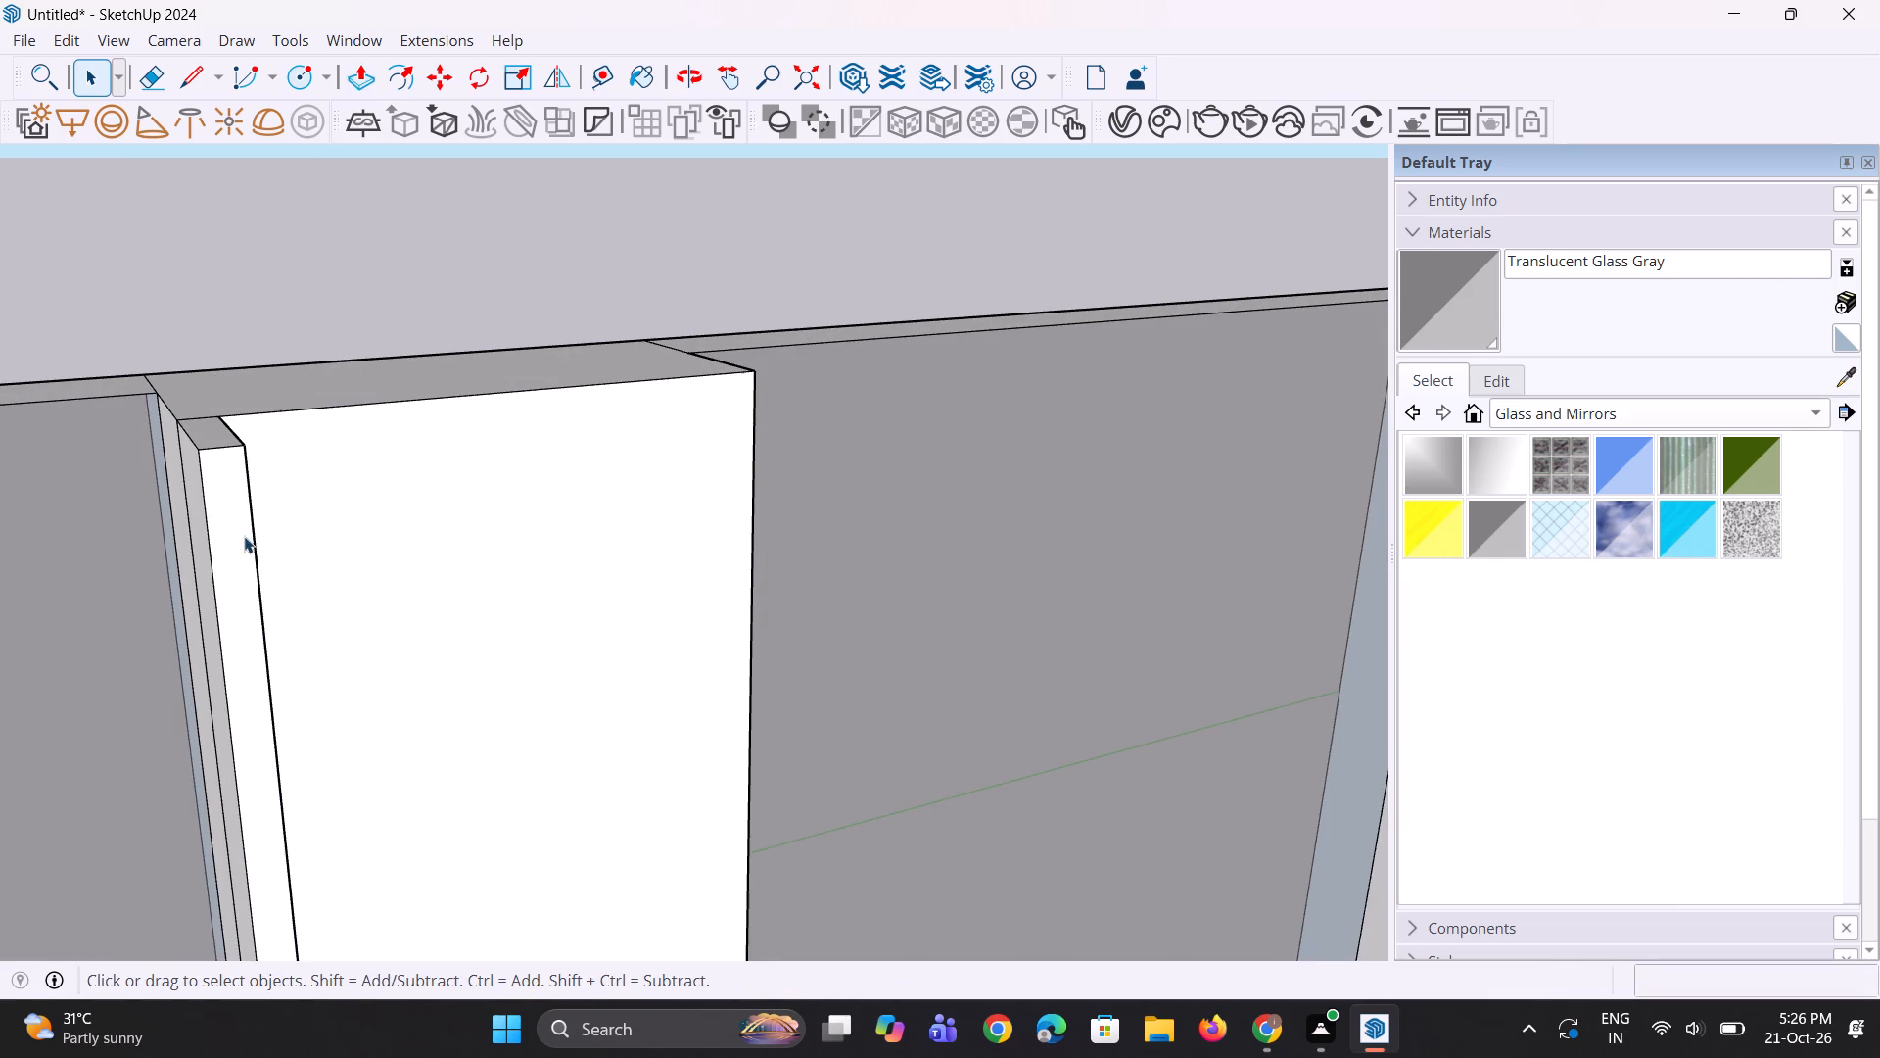
click(239, 532)
scroll(223, 519, up, 2)
ctrl+click(197, 486)
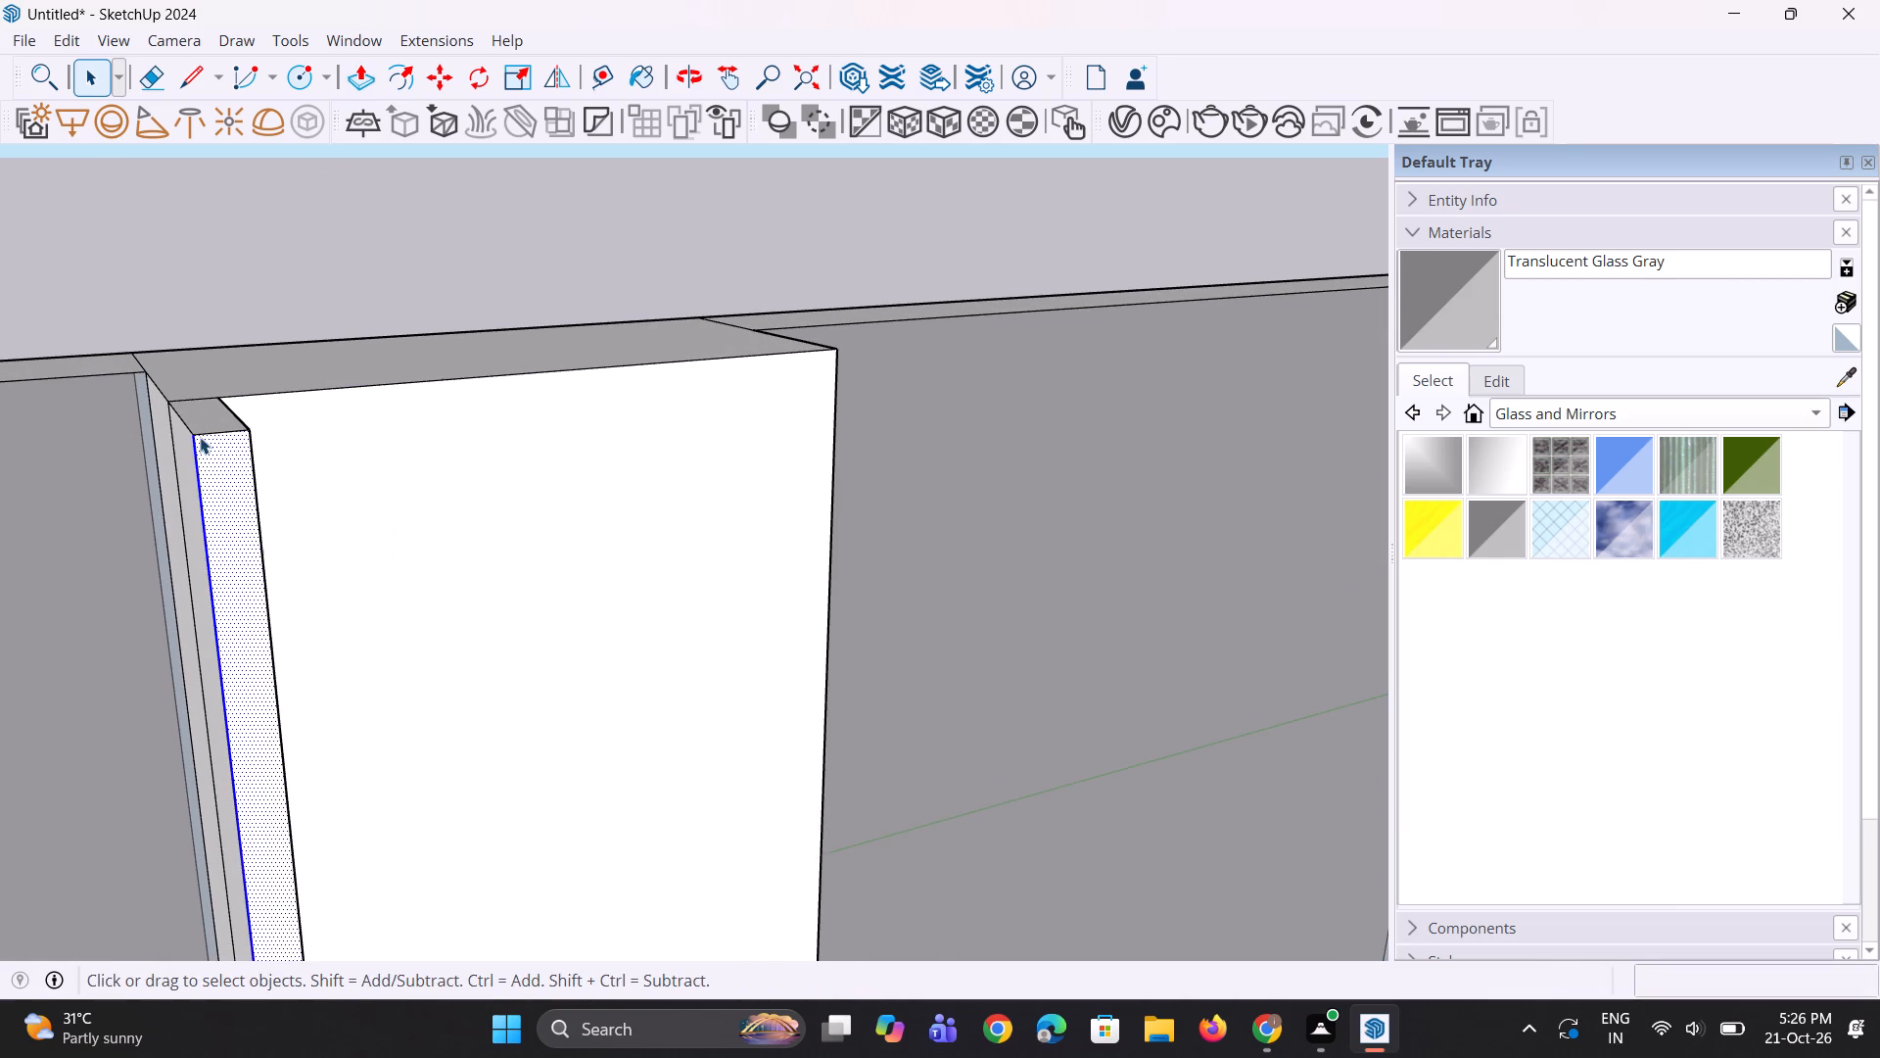
scroll(195, 507, up, 3)
click(233, 536)
ctrl+click(194, 503)
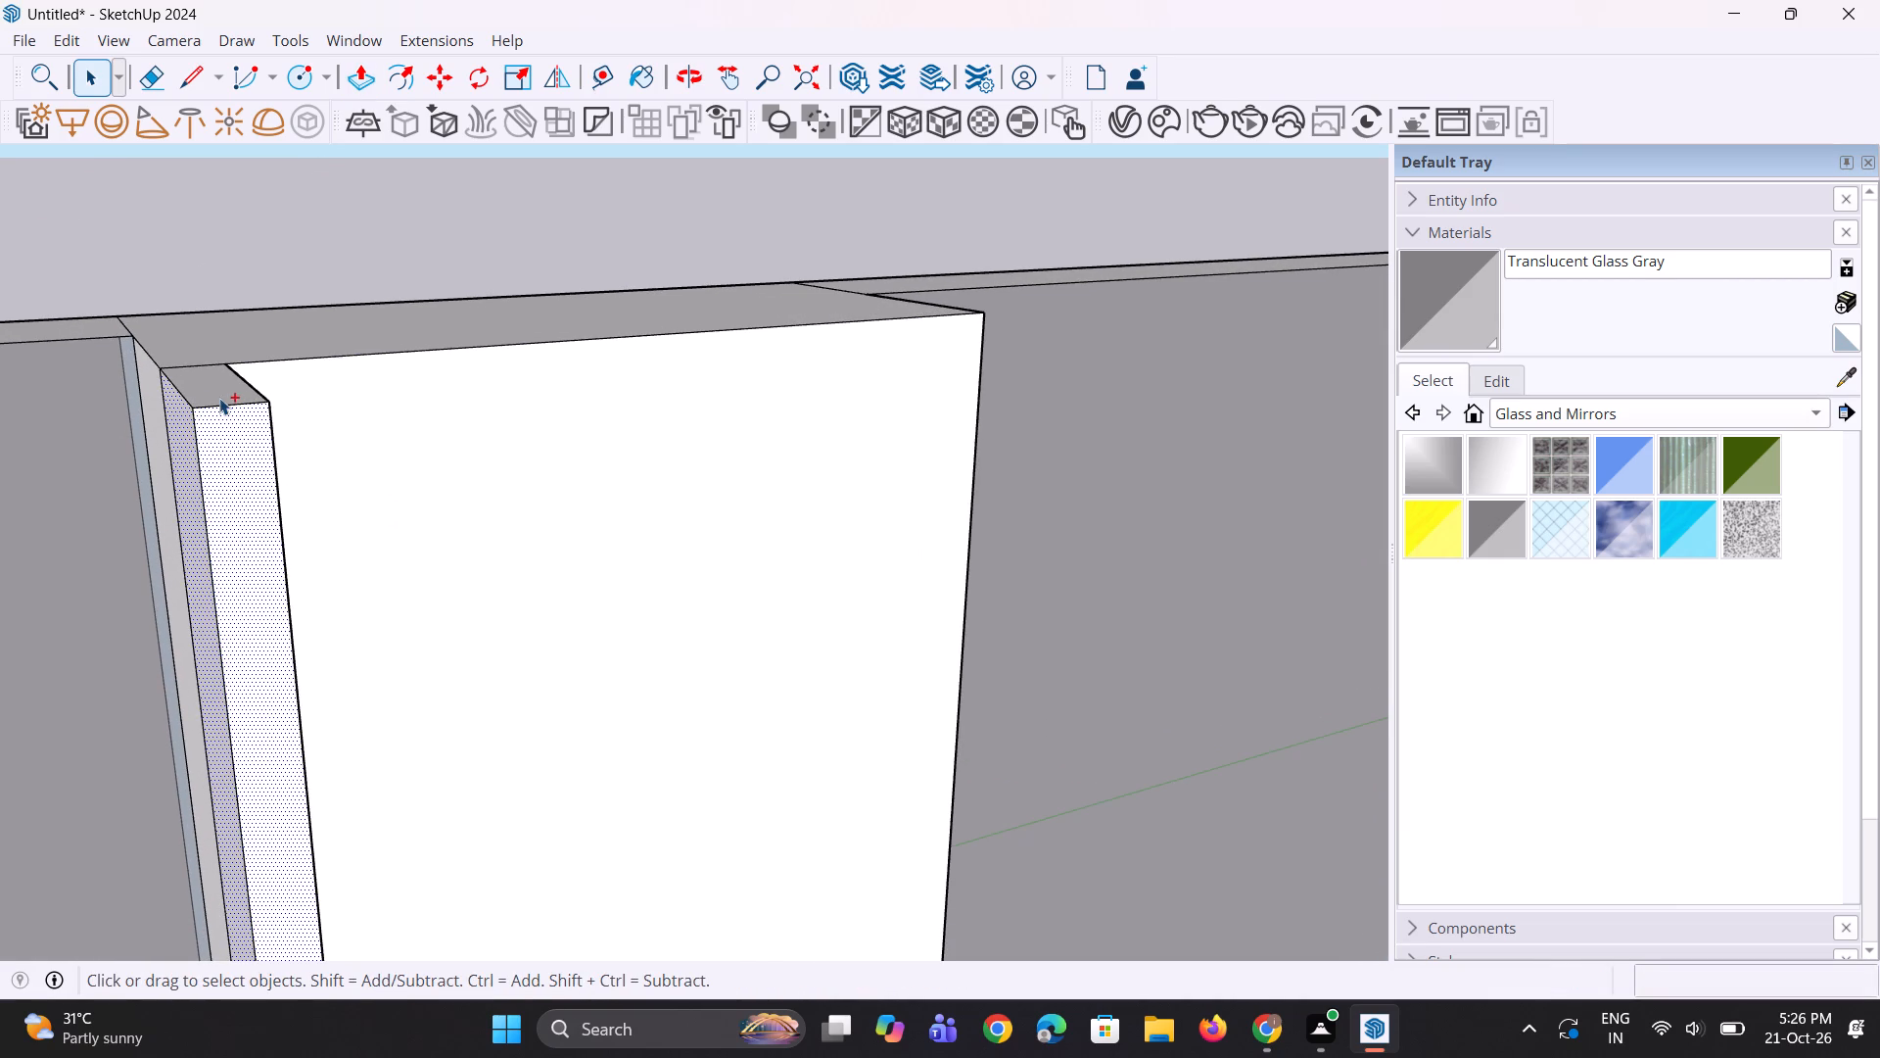
ctrl+click(219, 398)
scroll(297, 621, down, 4)
middle_drag(186, 655, 0, 601)
scroll(241, 578, up, 2)
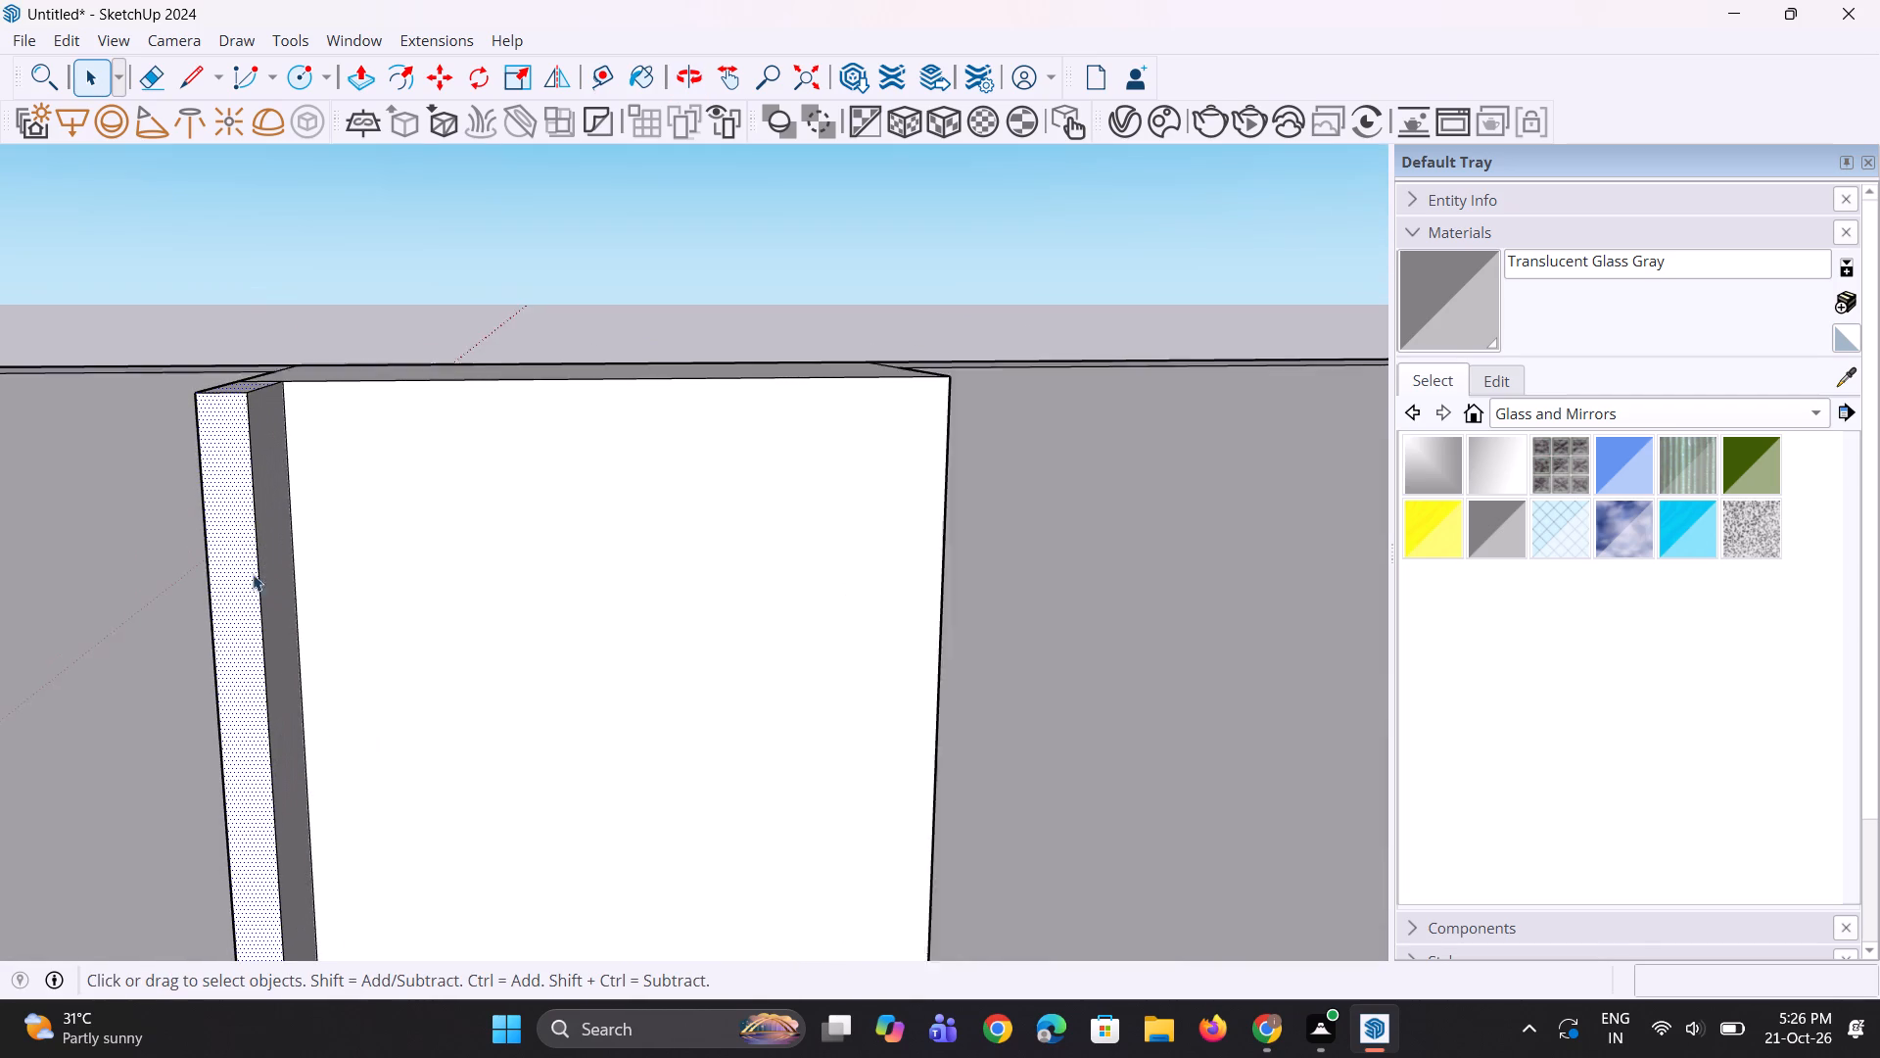
scroll(253, 574, up, 1)
ctrl+click(273, 563)
right_click(273, 563)
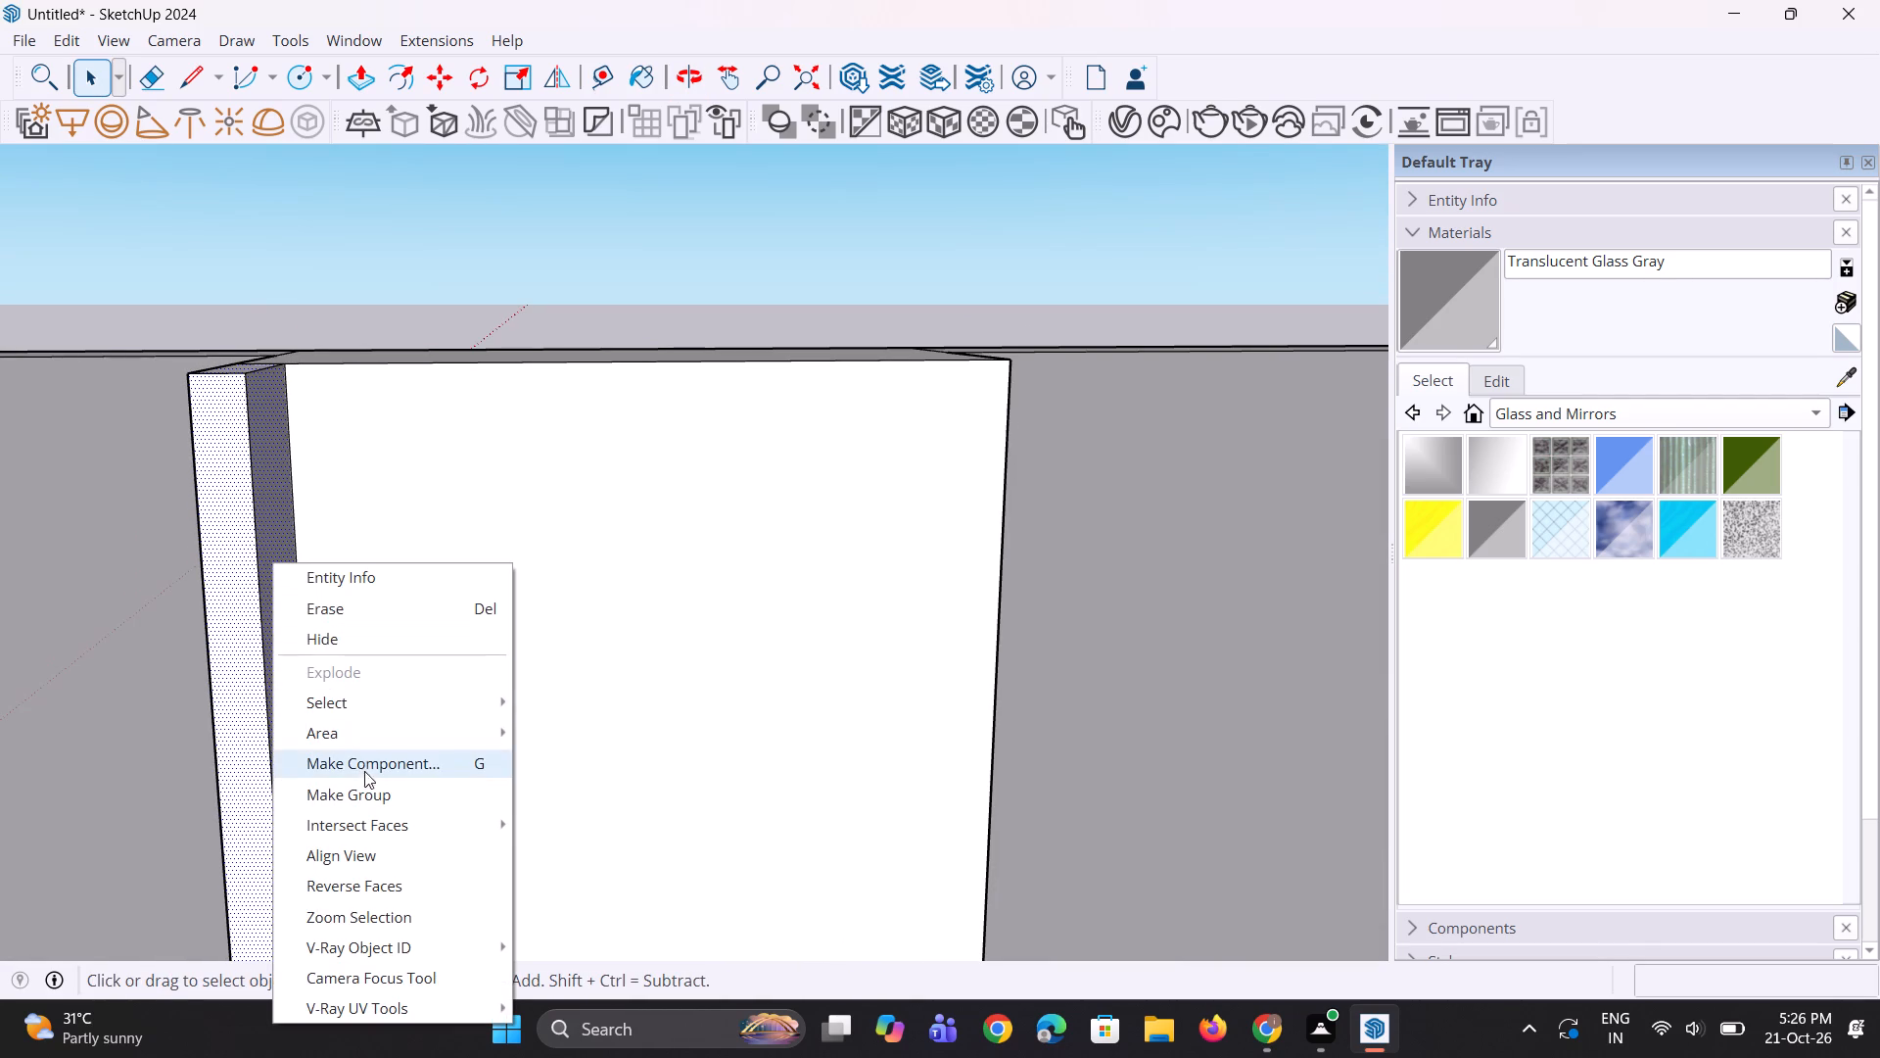
click(368, 786)
Copy the slat group by its back top corner about 4 5/16" inward along the column face's top edge.
scroll(314, 583, down, 6)
middle_drag(253, 534, 291, 694)
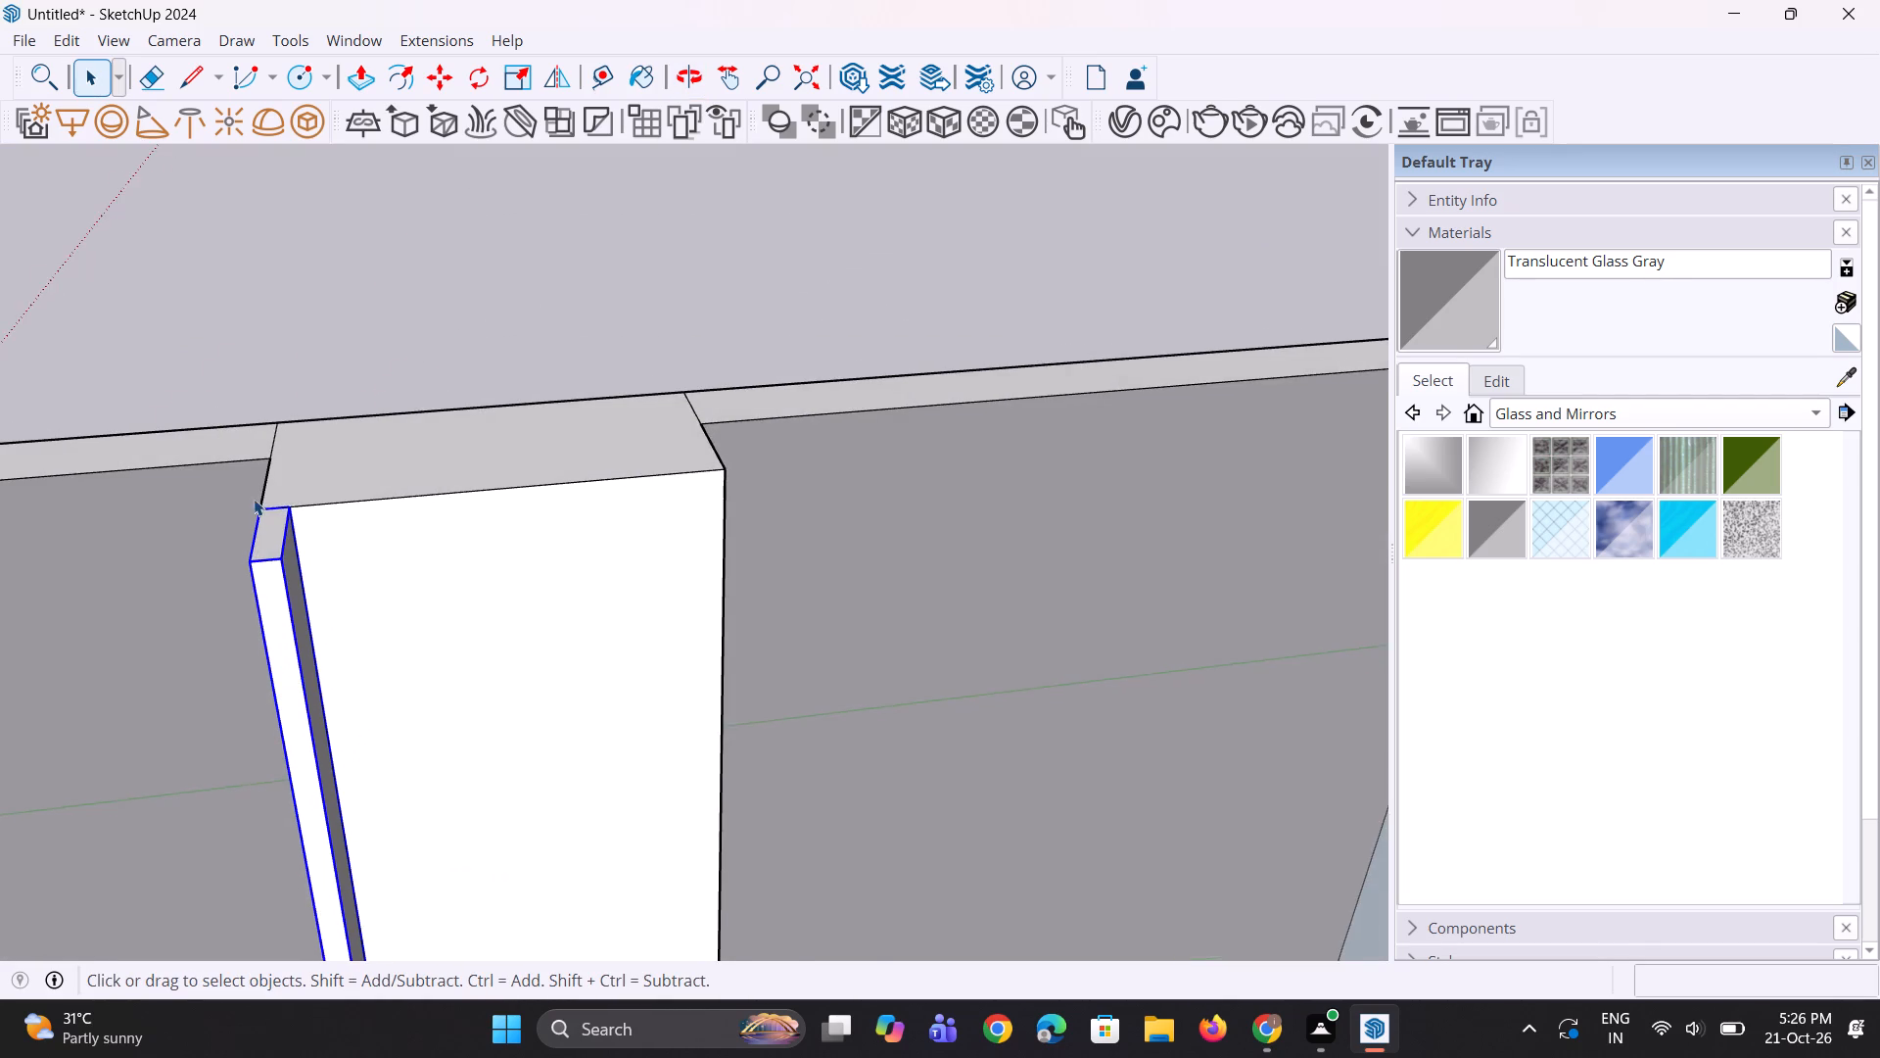
scroll(254, 499, up, 3)
key(m)
scroll(267, 520, up, 2)
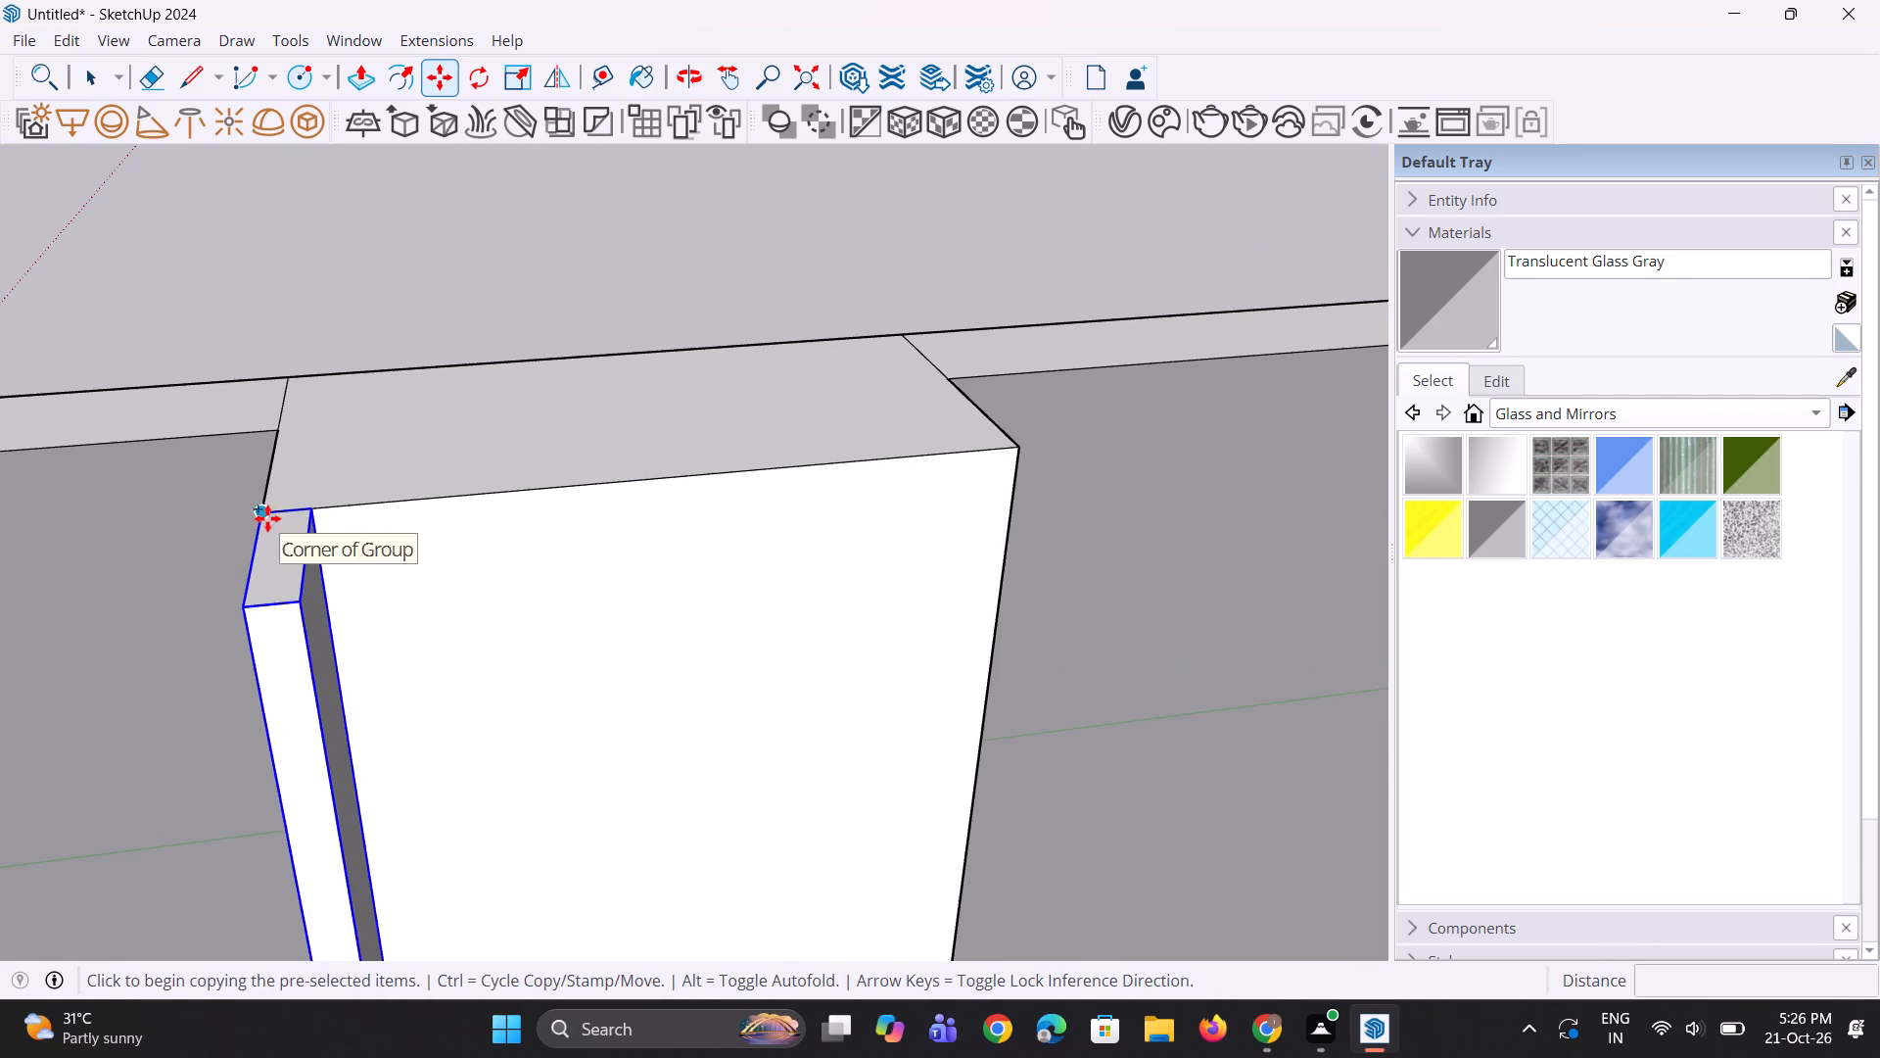
click(266, 518)
click(327, 516)
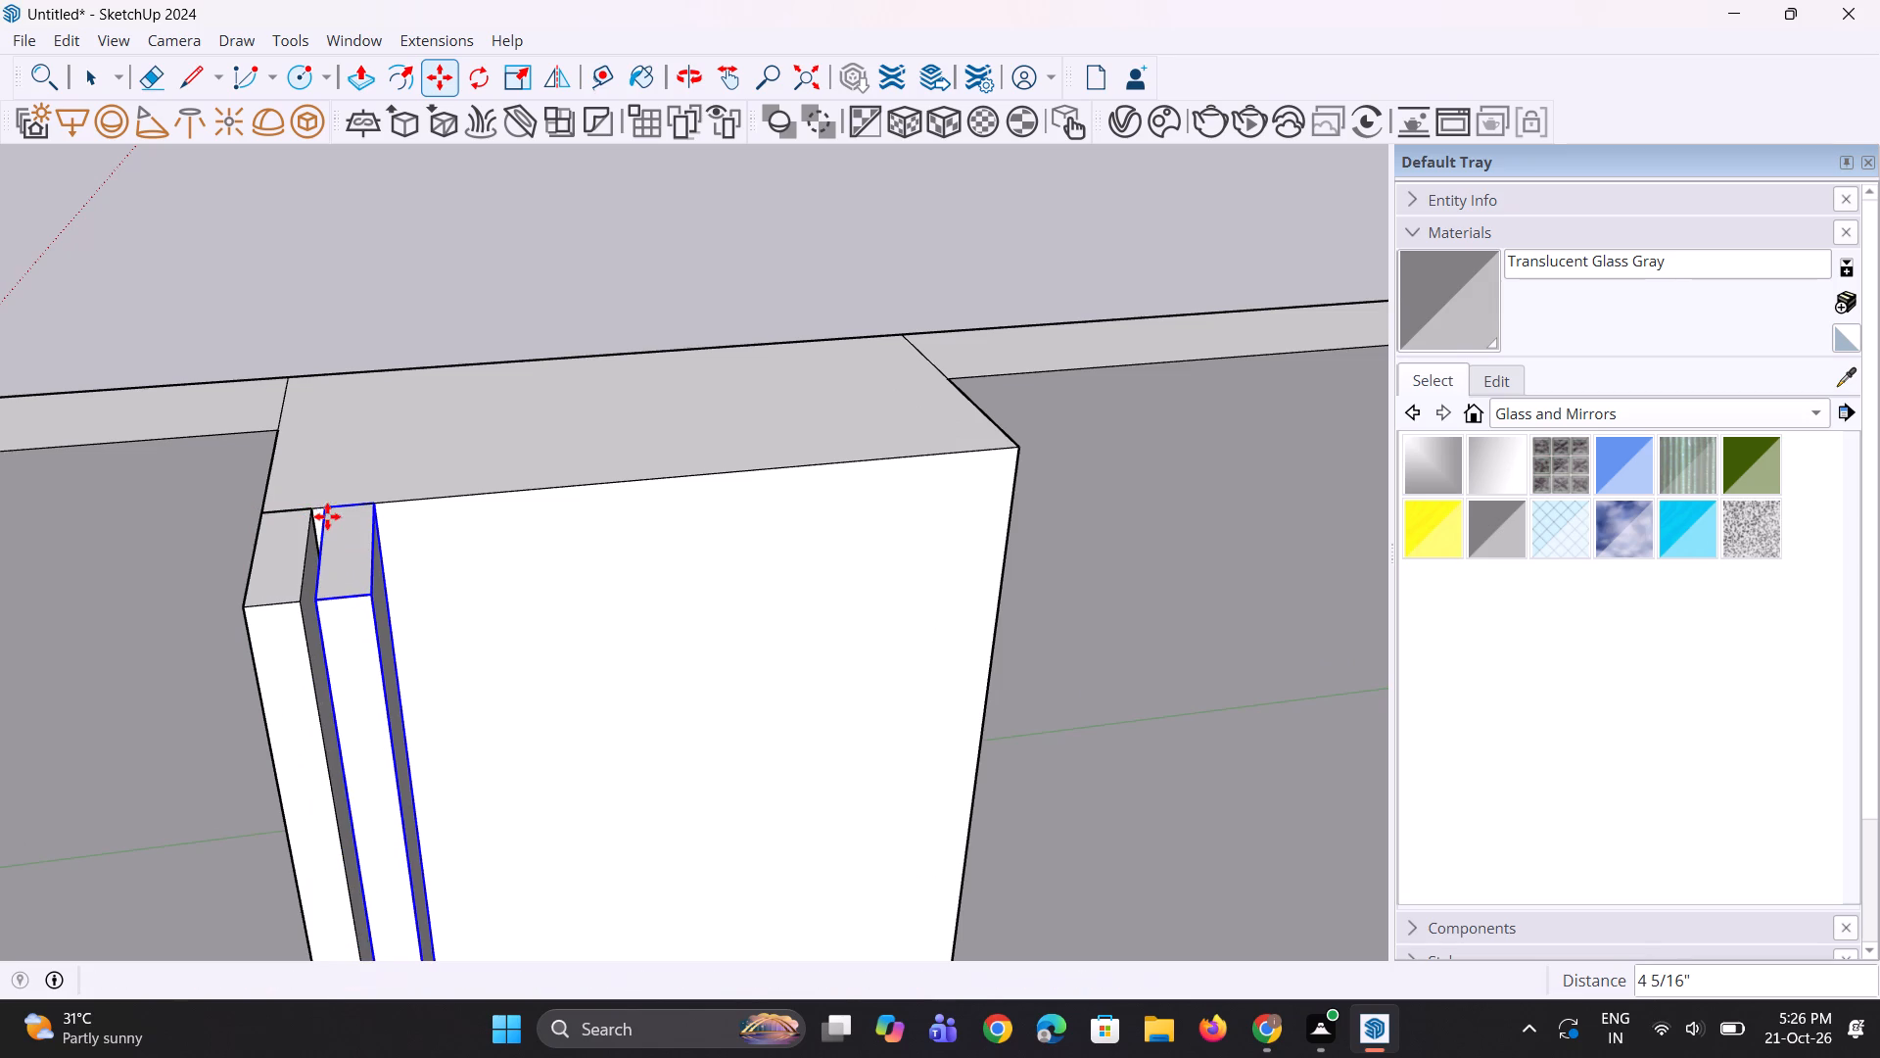
Multiply the slat copy 15 times at equal spacing across the armchair-side column's face.
text(*15)
key(Return)
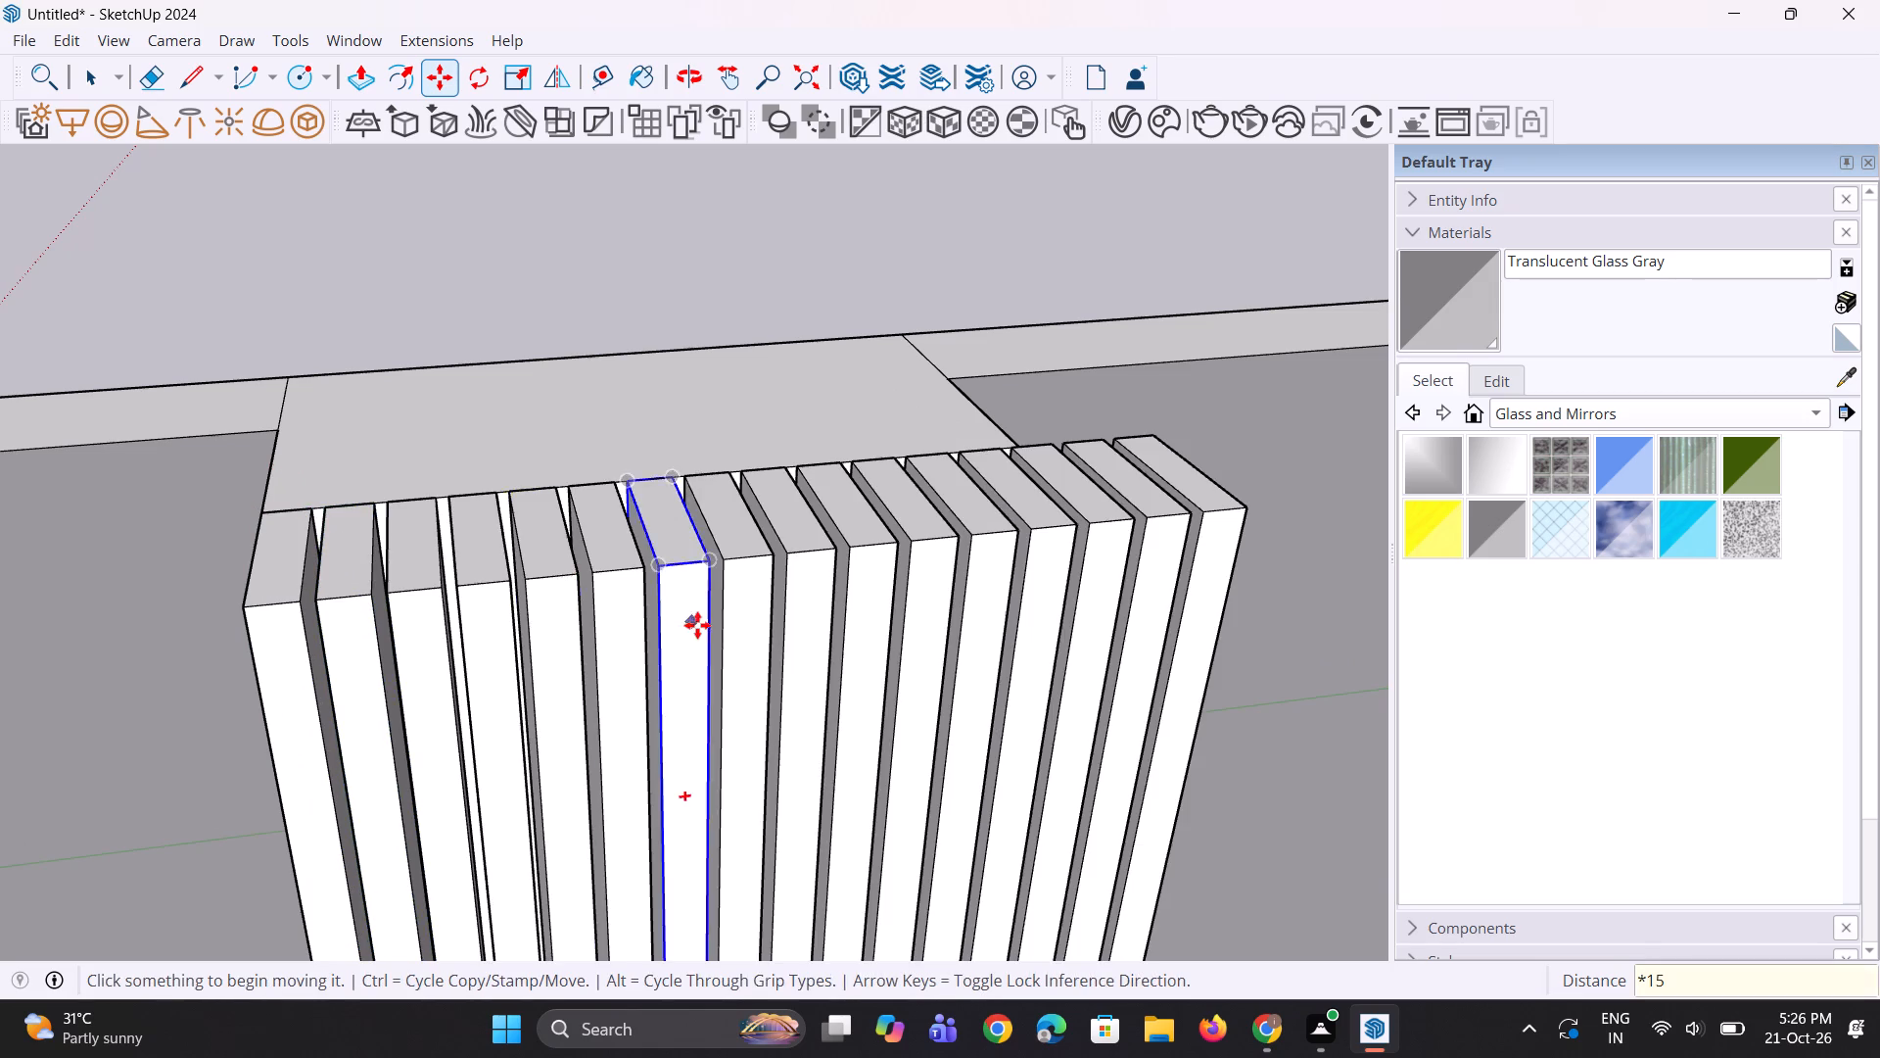
Delete the three surplus slats that overhang the far edge of the armchair-side column.
scroll(698, 625, down, 4)
scroll(643, 541, down, 10)
middle_drag(722, 732, 676, 614)
key(space)
key(space)
scroll(775, 510, up, 2)
click(780, 492)
key(Delete)
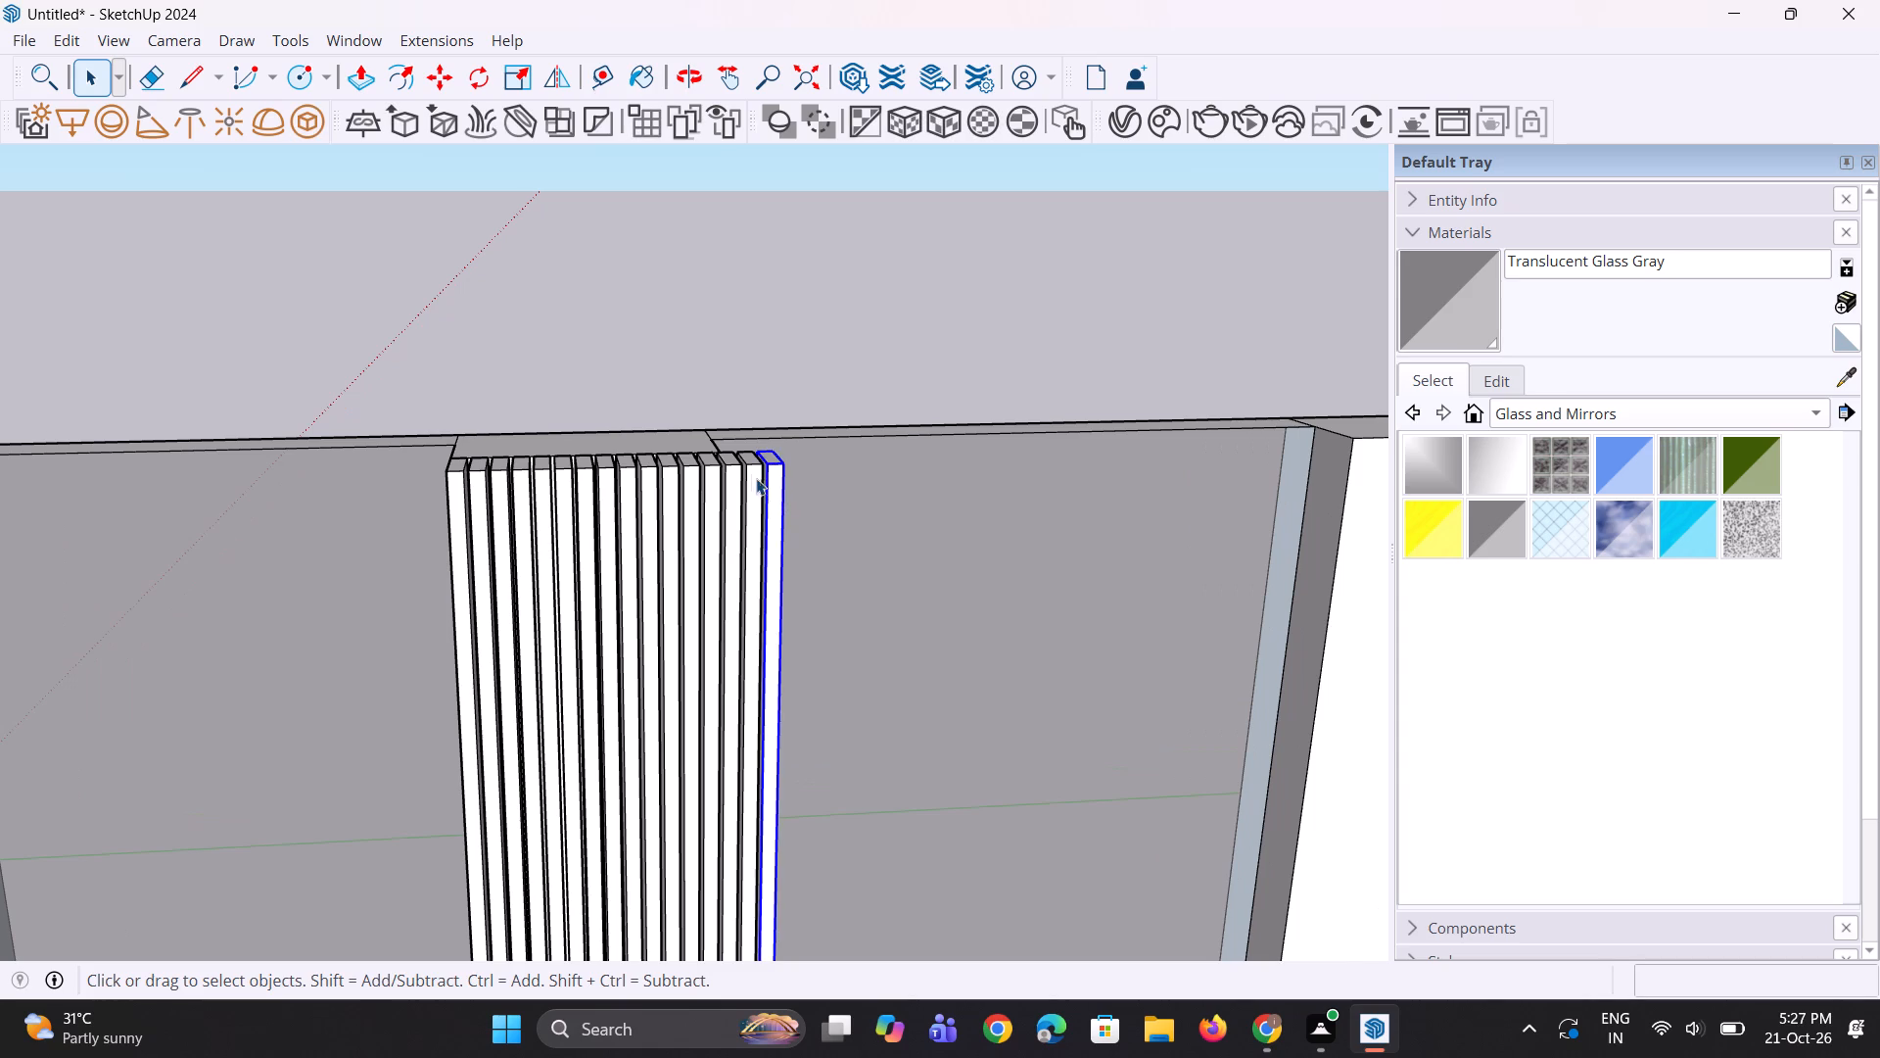
click(751, 474)
key(Delete)
click(733, 482)
key(Delete)
Push the armchair-side column's exposed side face inward about 1 9/16" toward the last slat.
scroll(738, 546, up, 1)
middle_drag(738, 546, 580, 555)
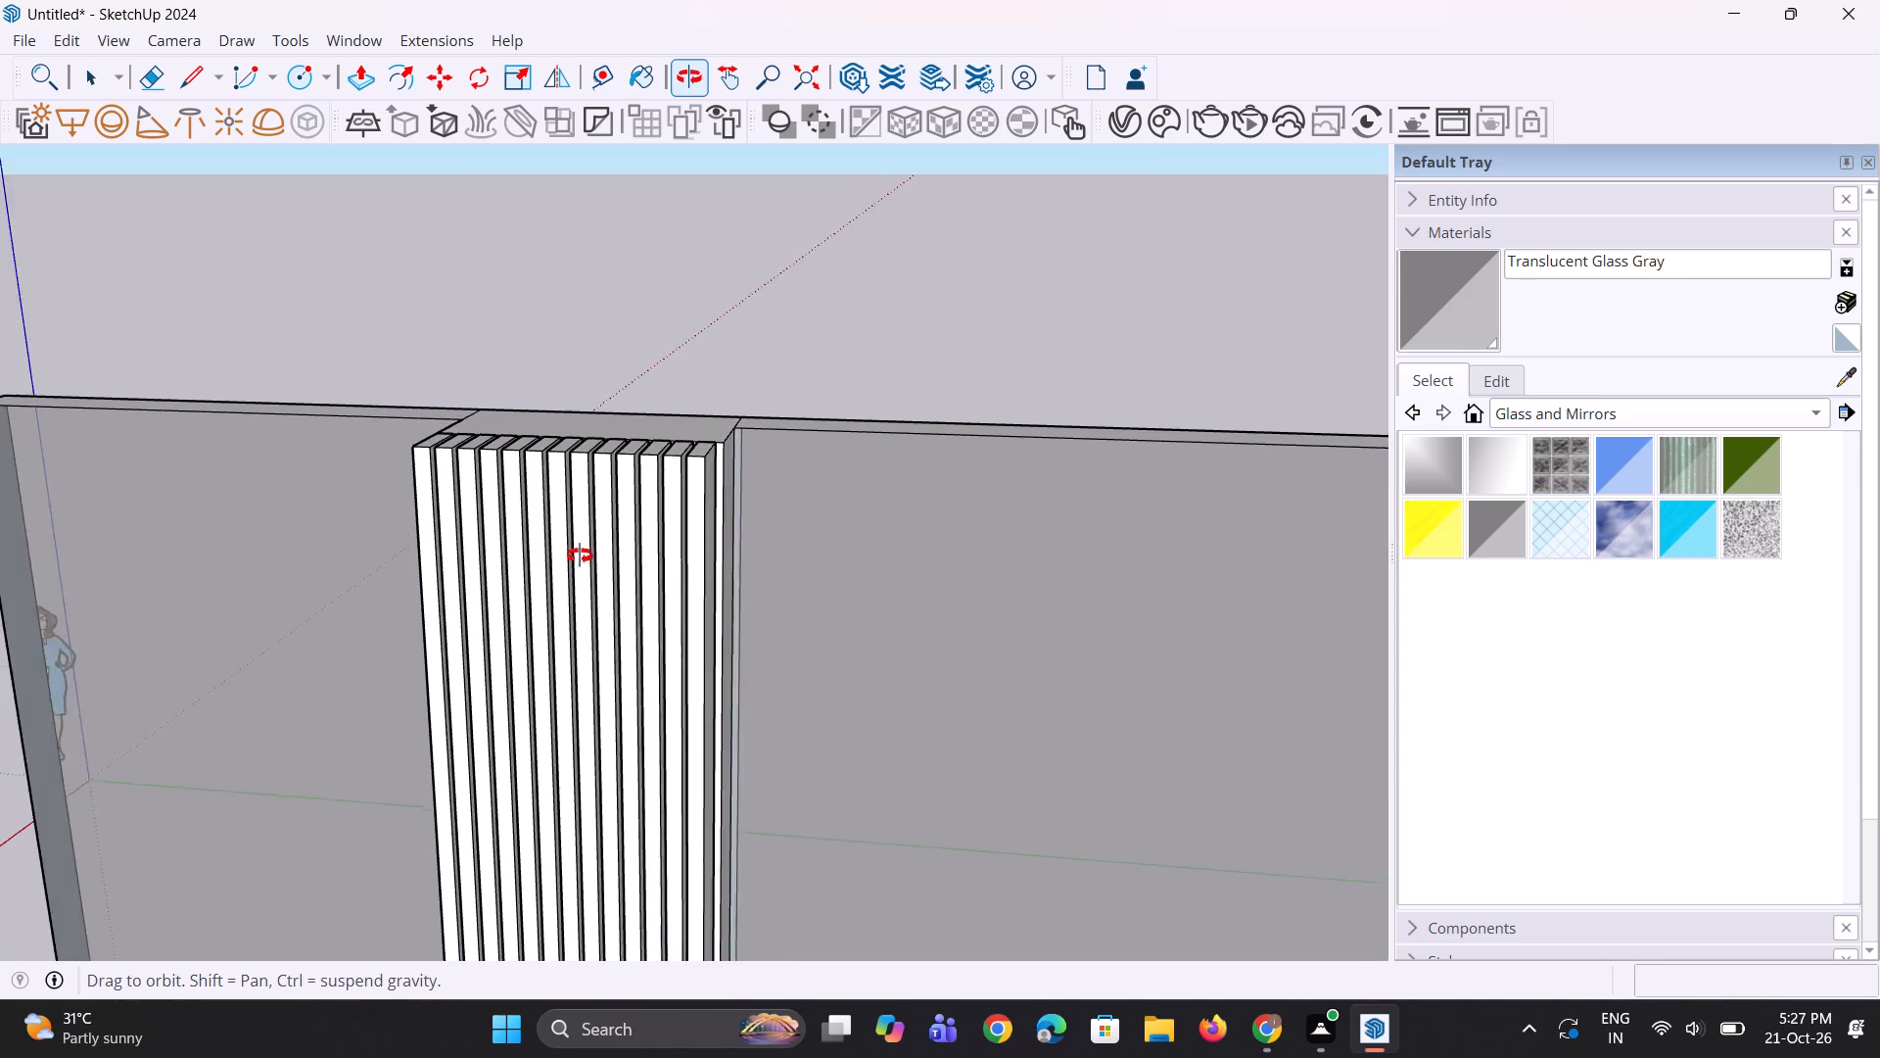
middle_drag(580, 555, 548, 607)
scroll(761, 470, up, 2)
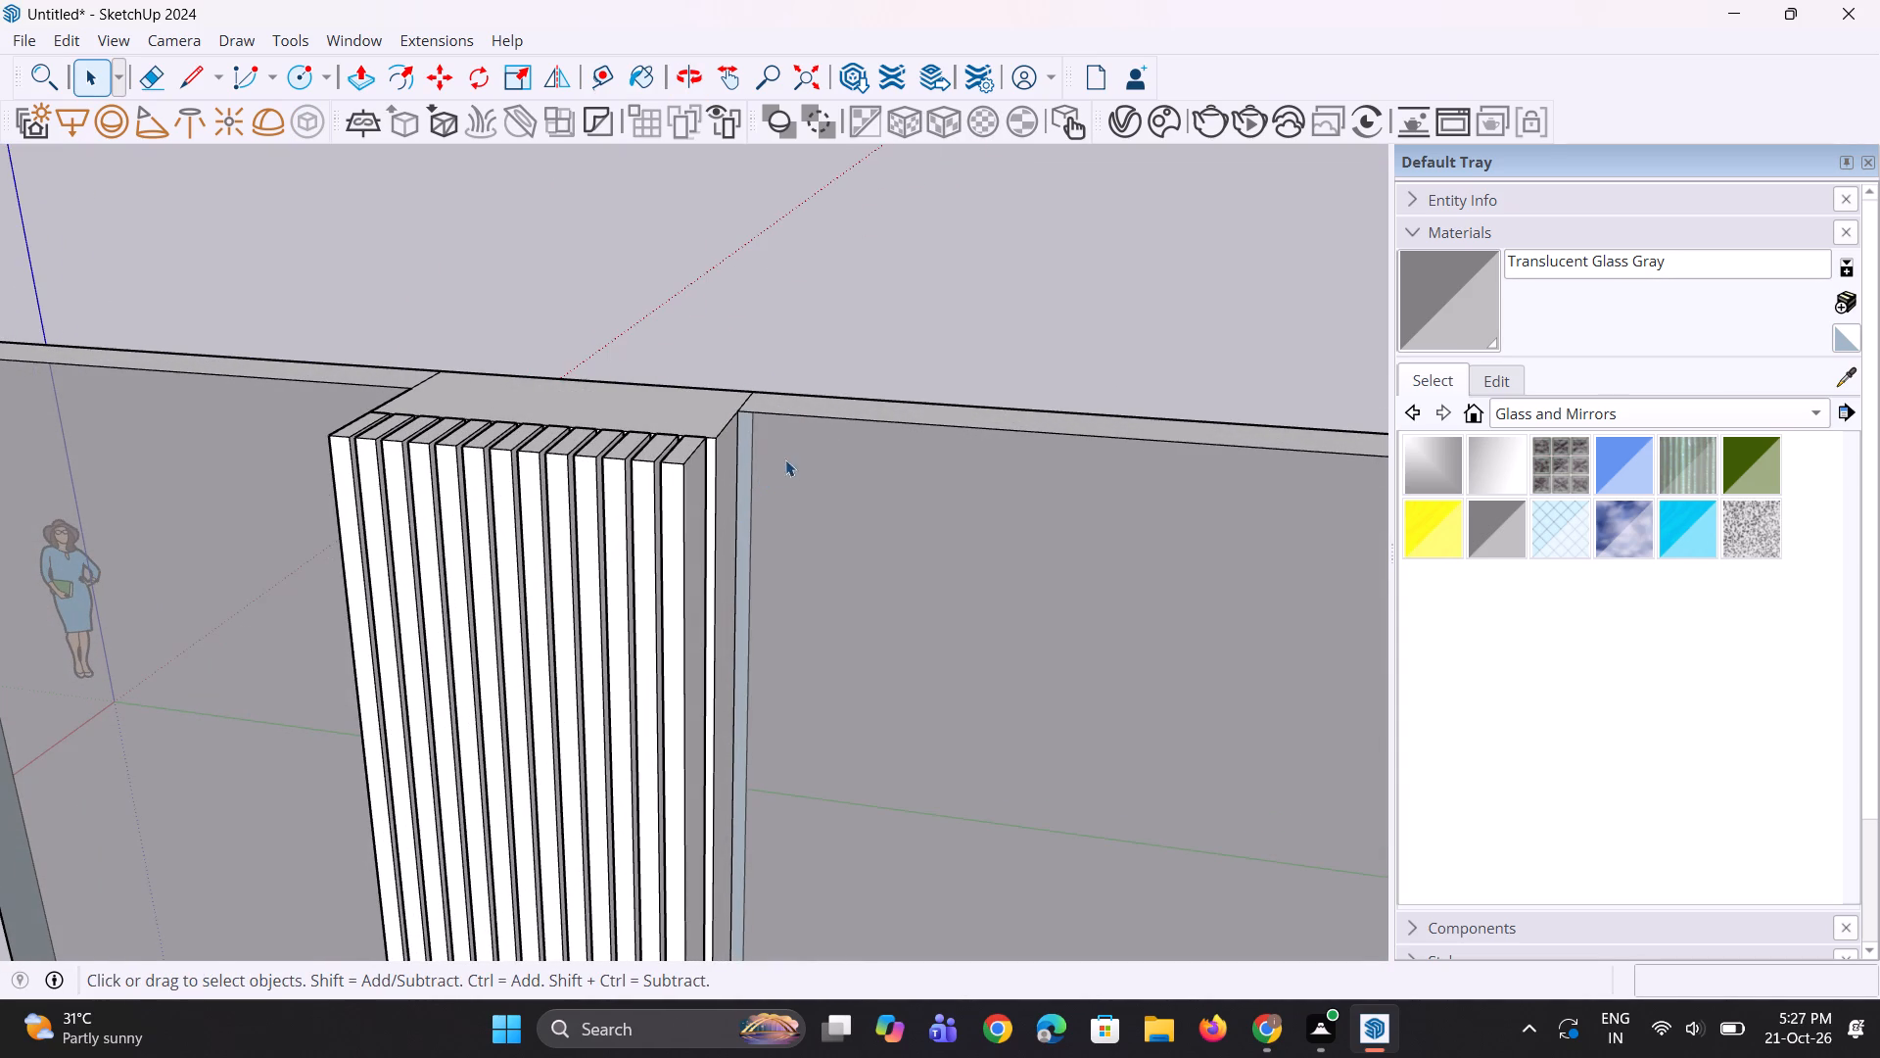
key(p)
click(733, 460)
click(708, 501)
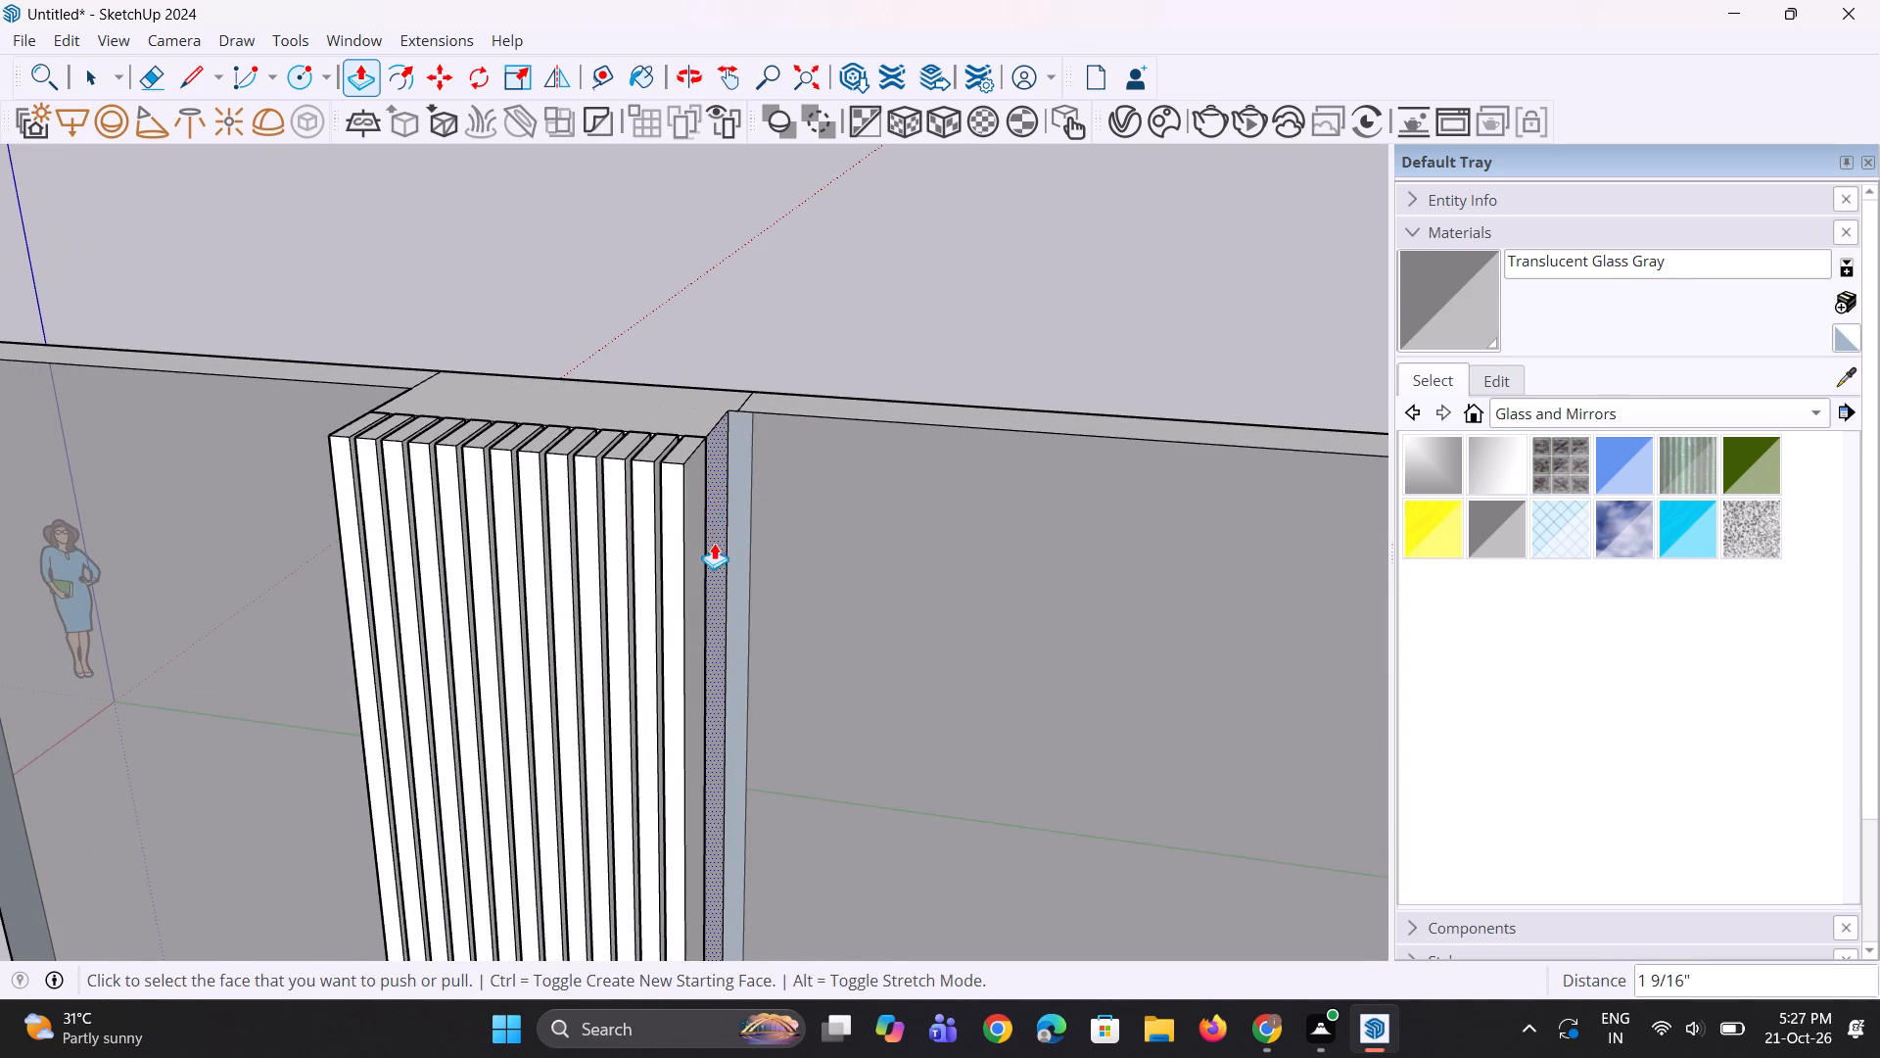
Select all the slats on the armchair-side column for copying.
middle_drag(718, 543, 761, 535)
scroll(761, 535, down, 10)
middle_drag(581, 620, 663, 573)
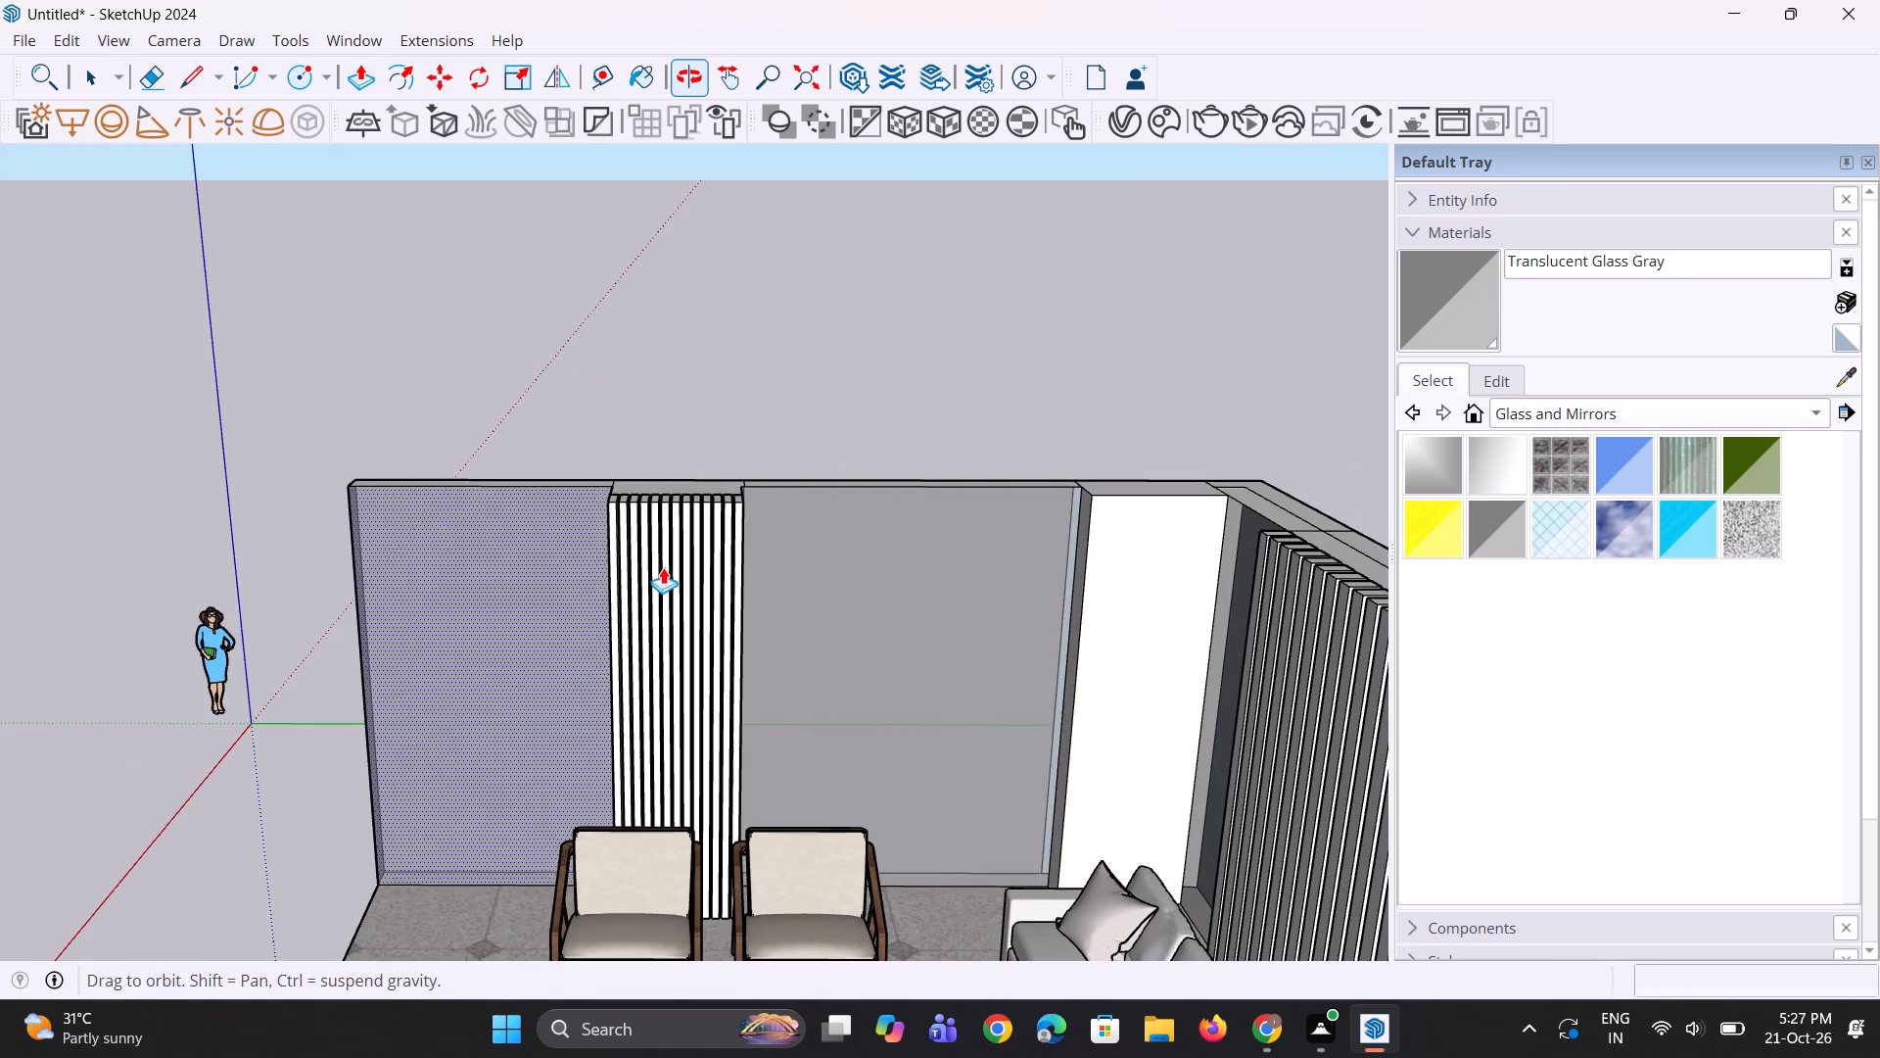
key(space)
key(space)
scroll(628, 516, up, 6)
click(608, 505)
middle_drag(630, 601, 684, 681)
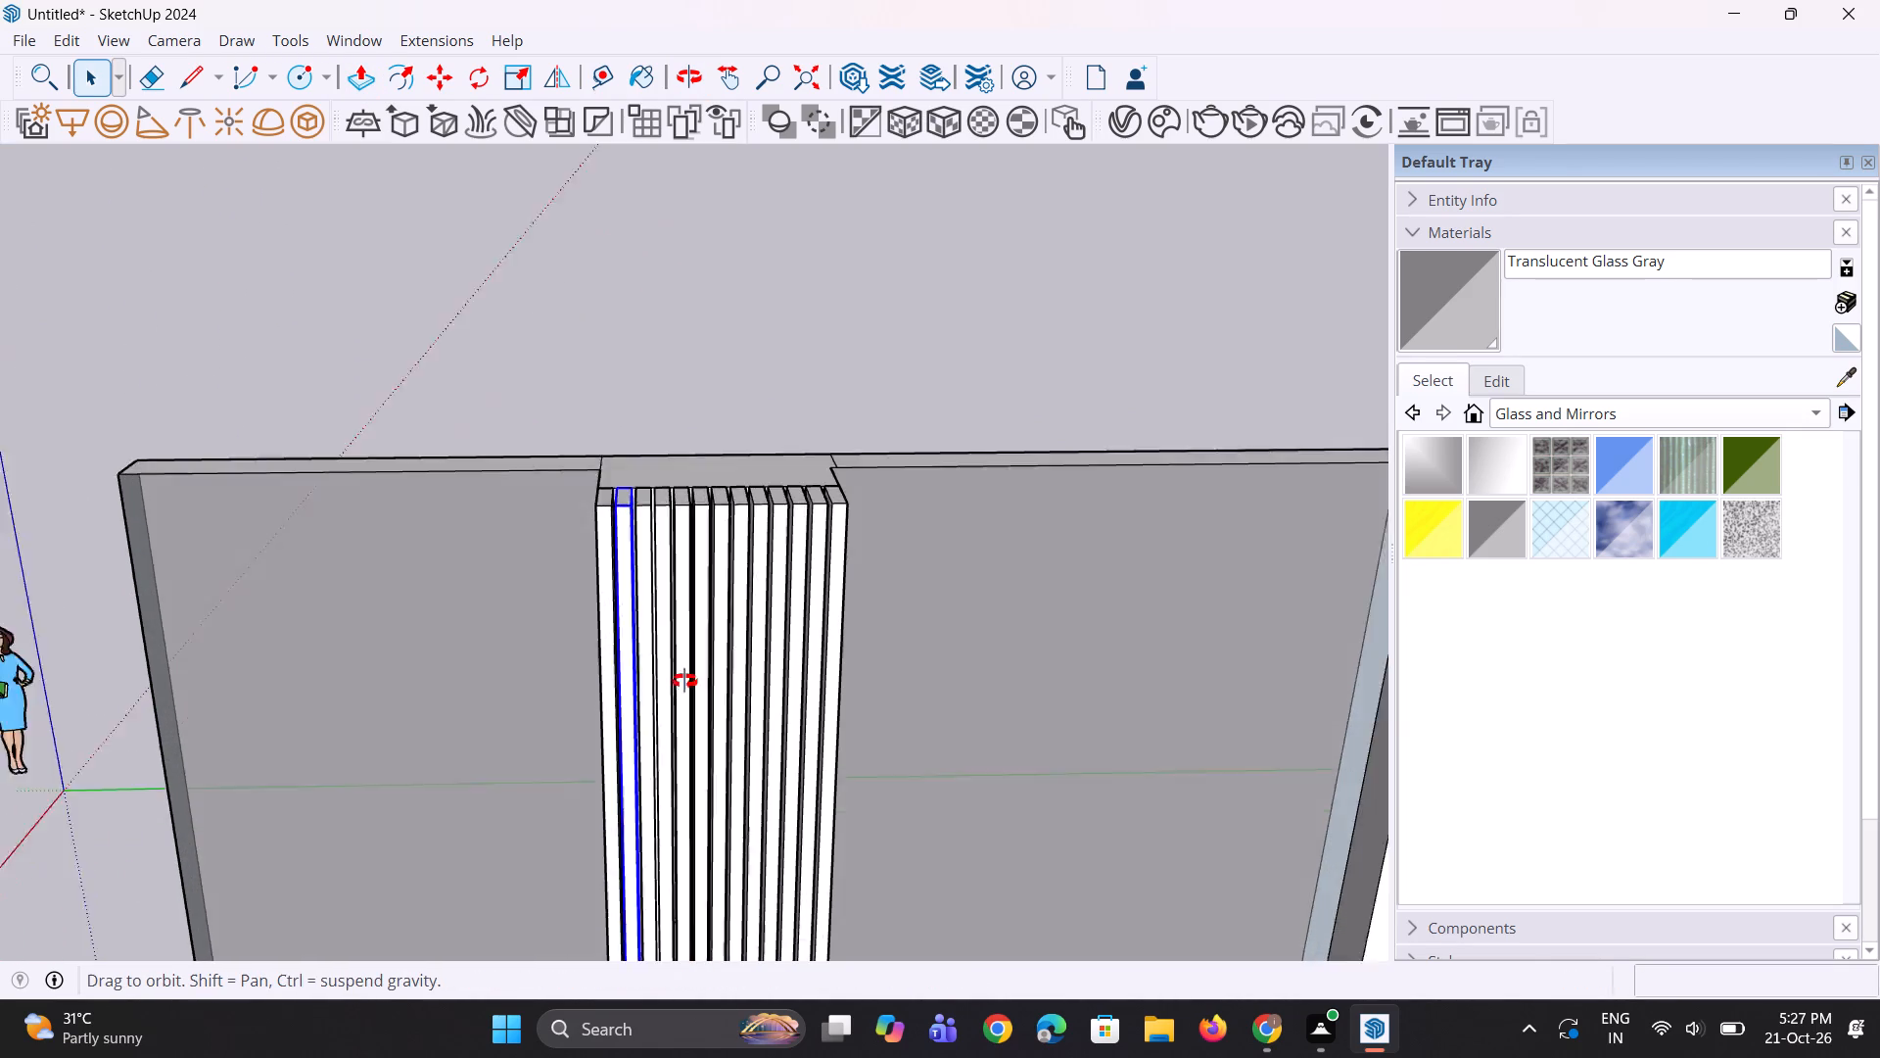
middle_drag(684, 681, 748, 697)
scroll(632, 550, up, 2)
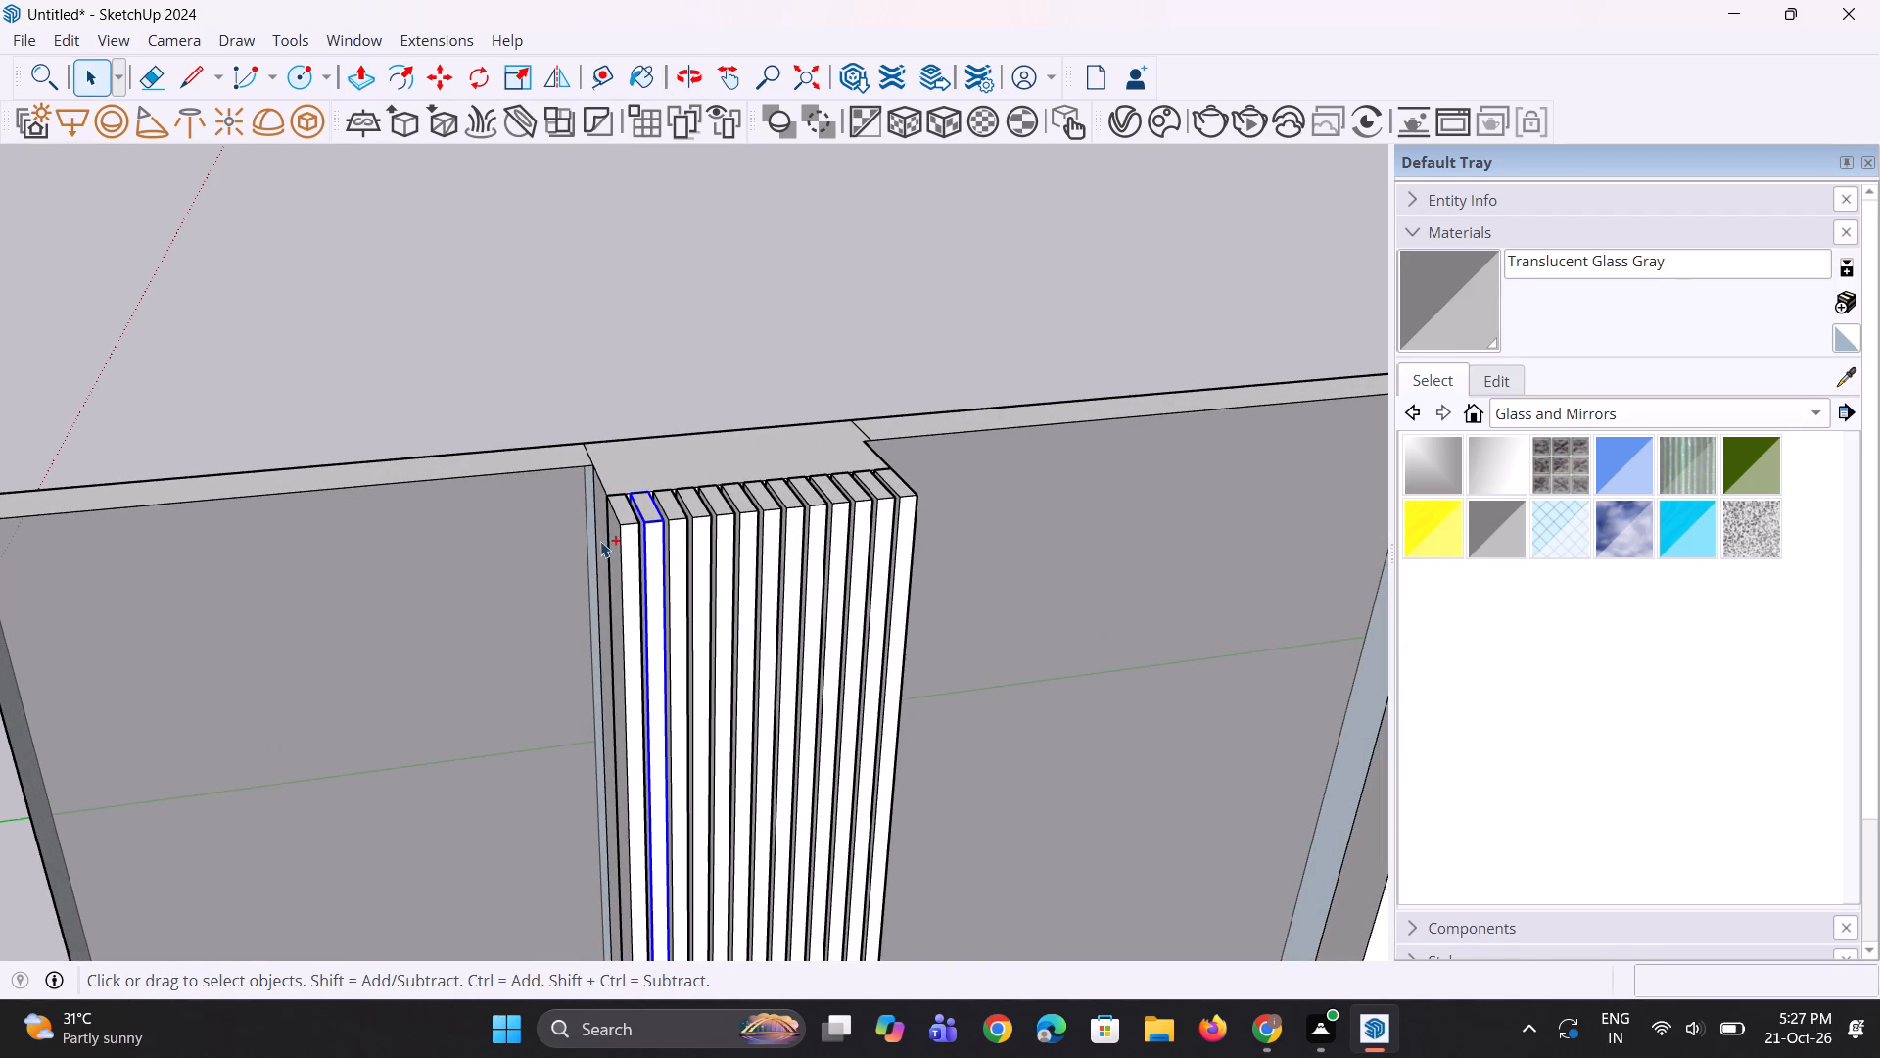
ctrl+click(622, 553)
ctrl+click(676, 553)
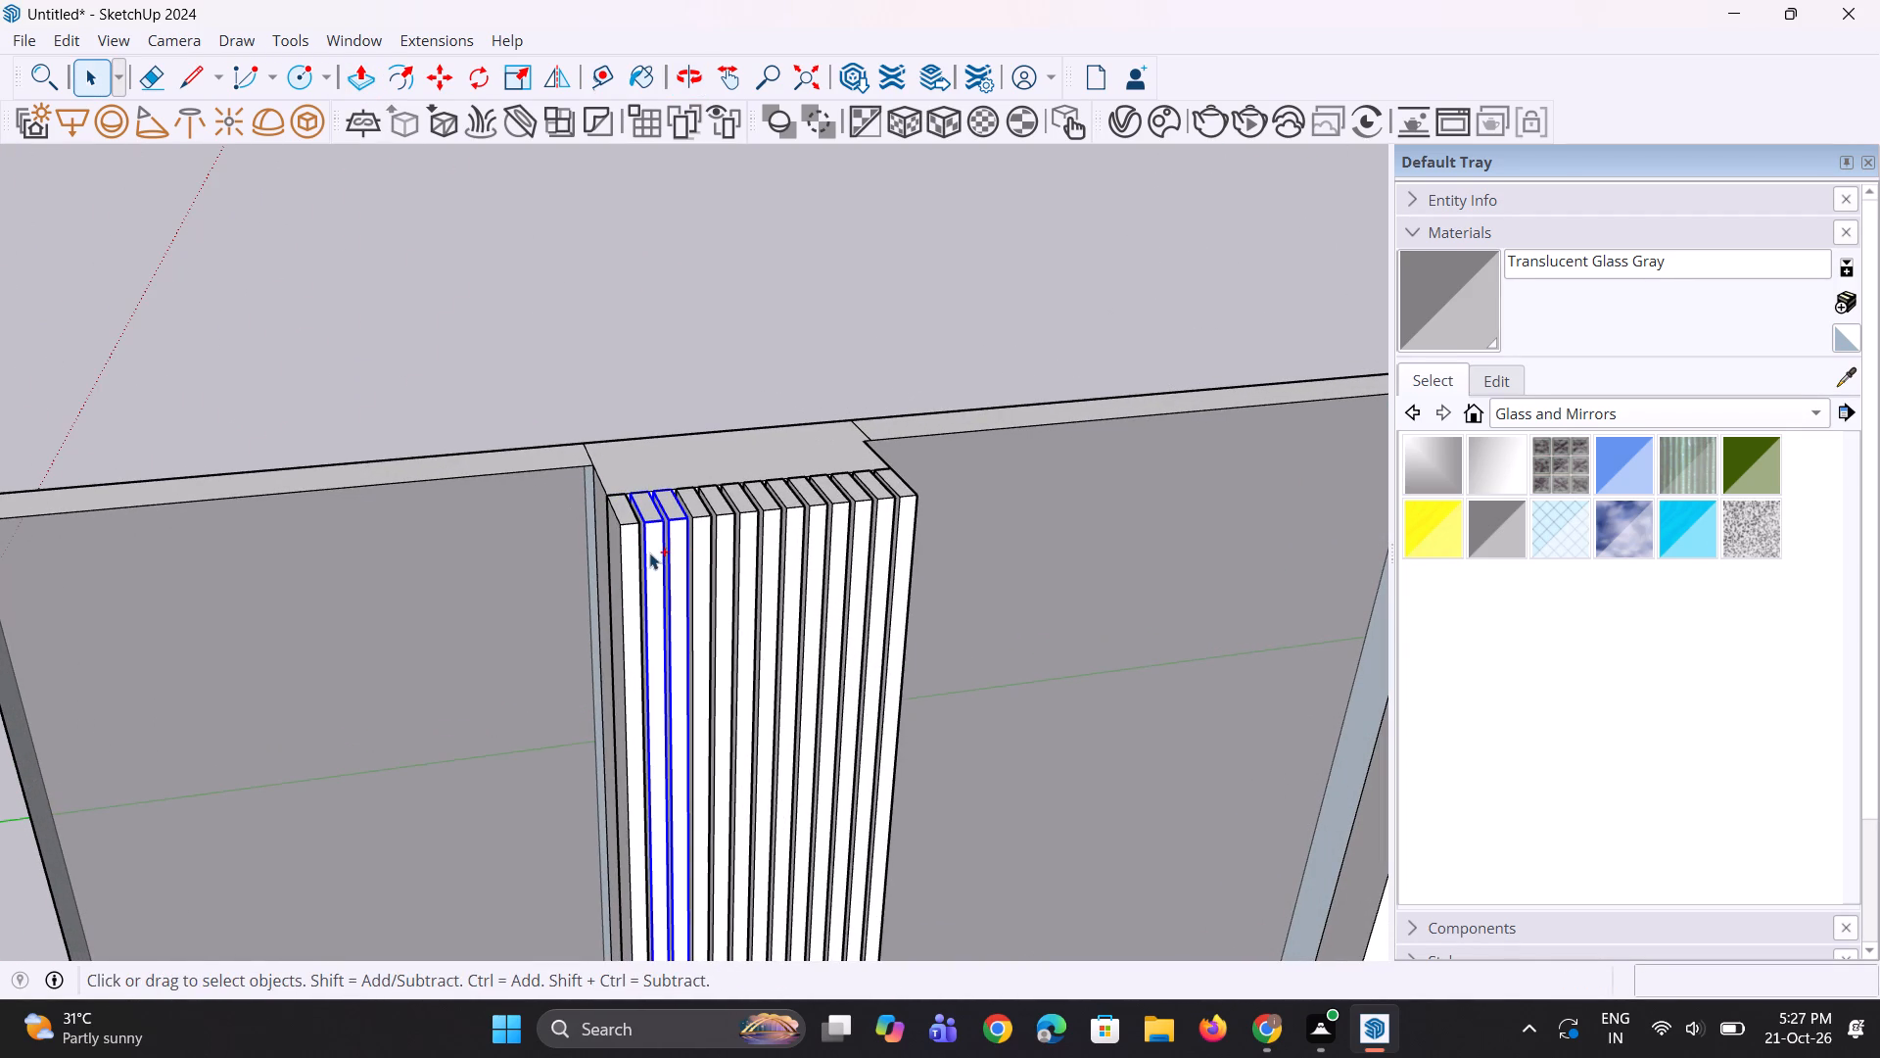
ctrl+click(639, 548)
ctrl+scroll(810, 525, up, 2)
ctrl+scroll(716, 528, up, 2)
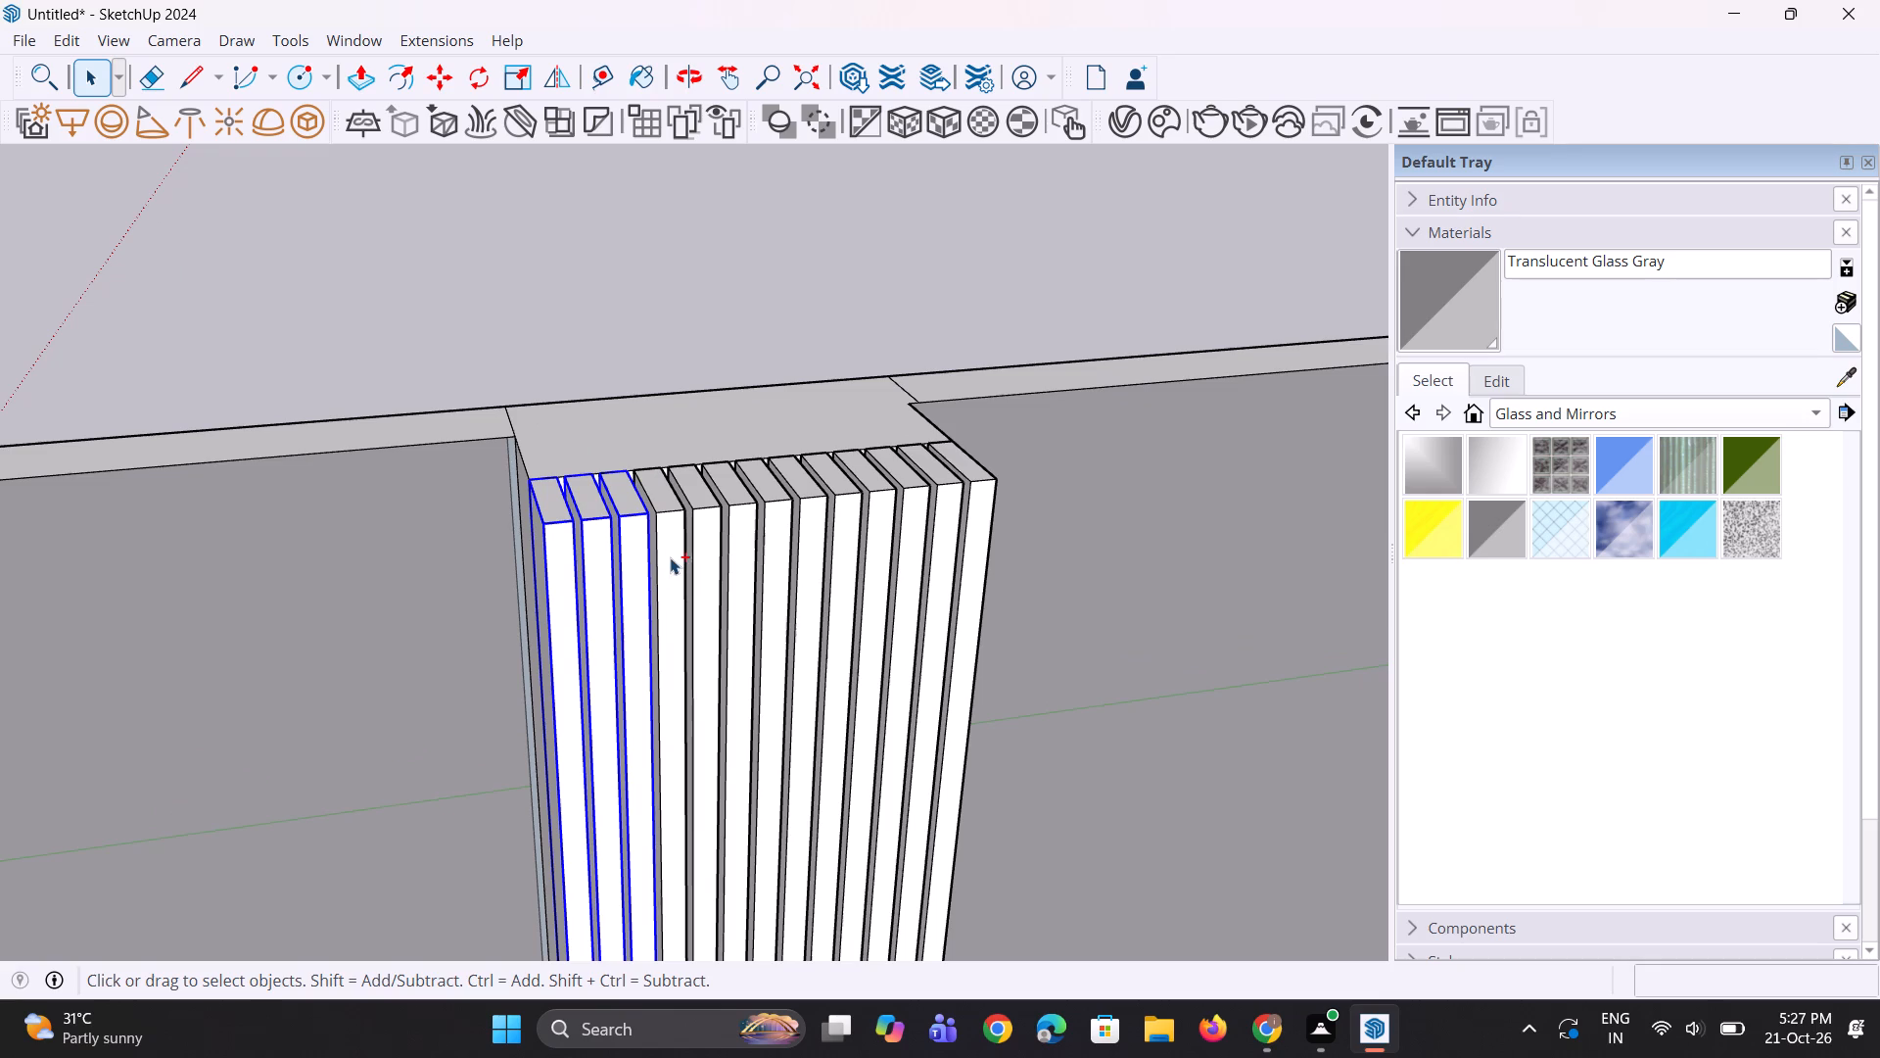
ctrl+click(670, 557)
ctrl+click(717, 566)
ctrl+scroll(775, 566, up, 3)
ctrl+click(742, 552)
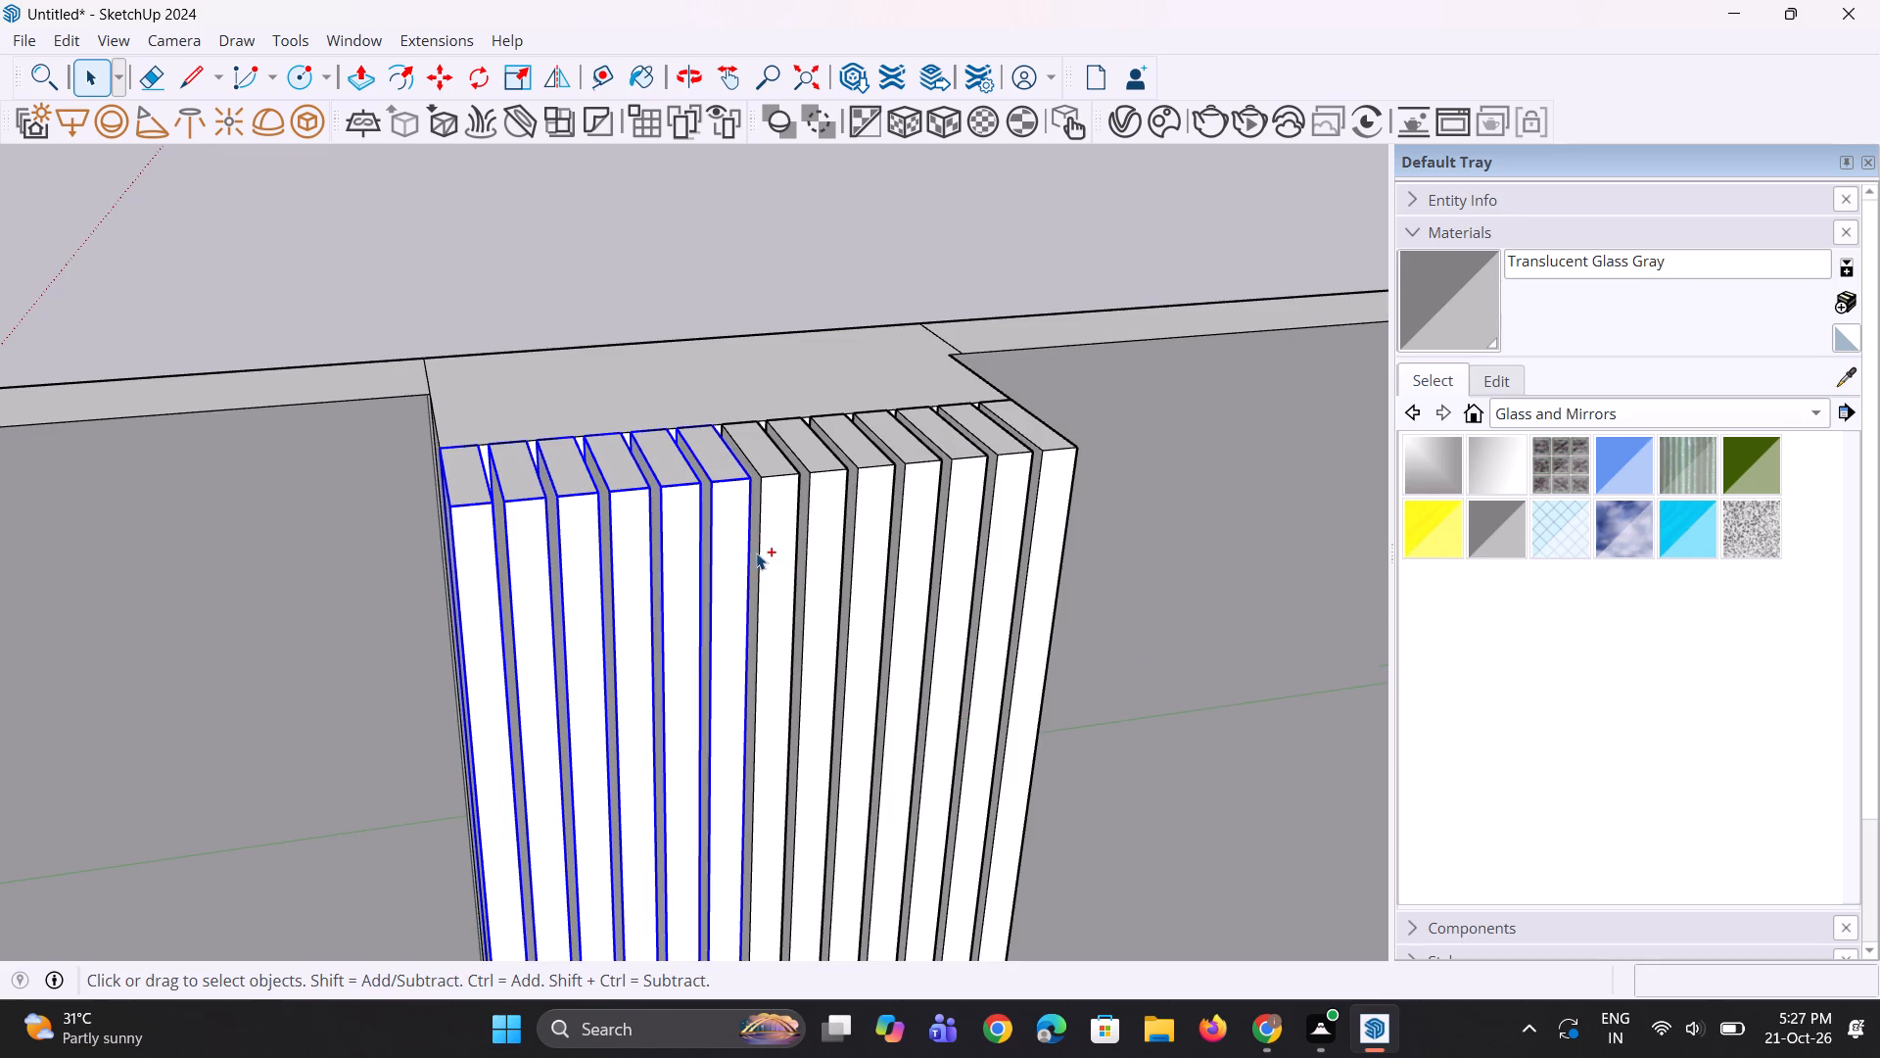
ctrl+click(761, 554)
ctrl+click(823, 575)
ctrl+click(869, 558)
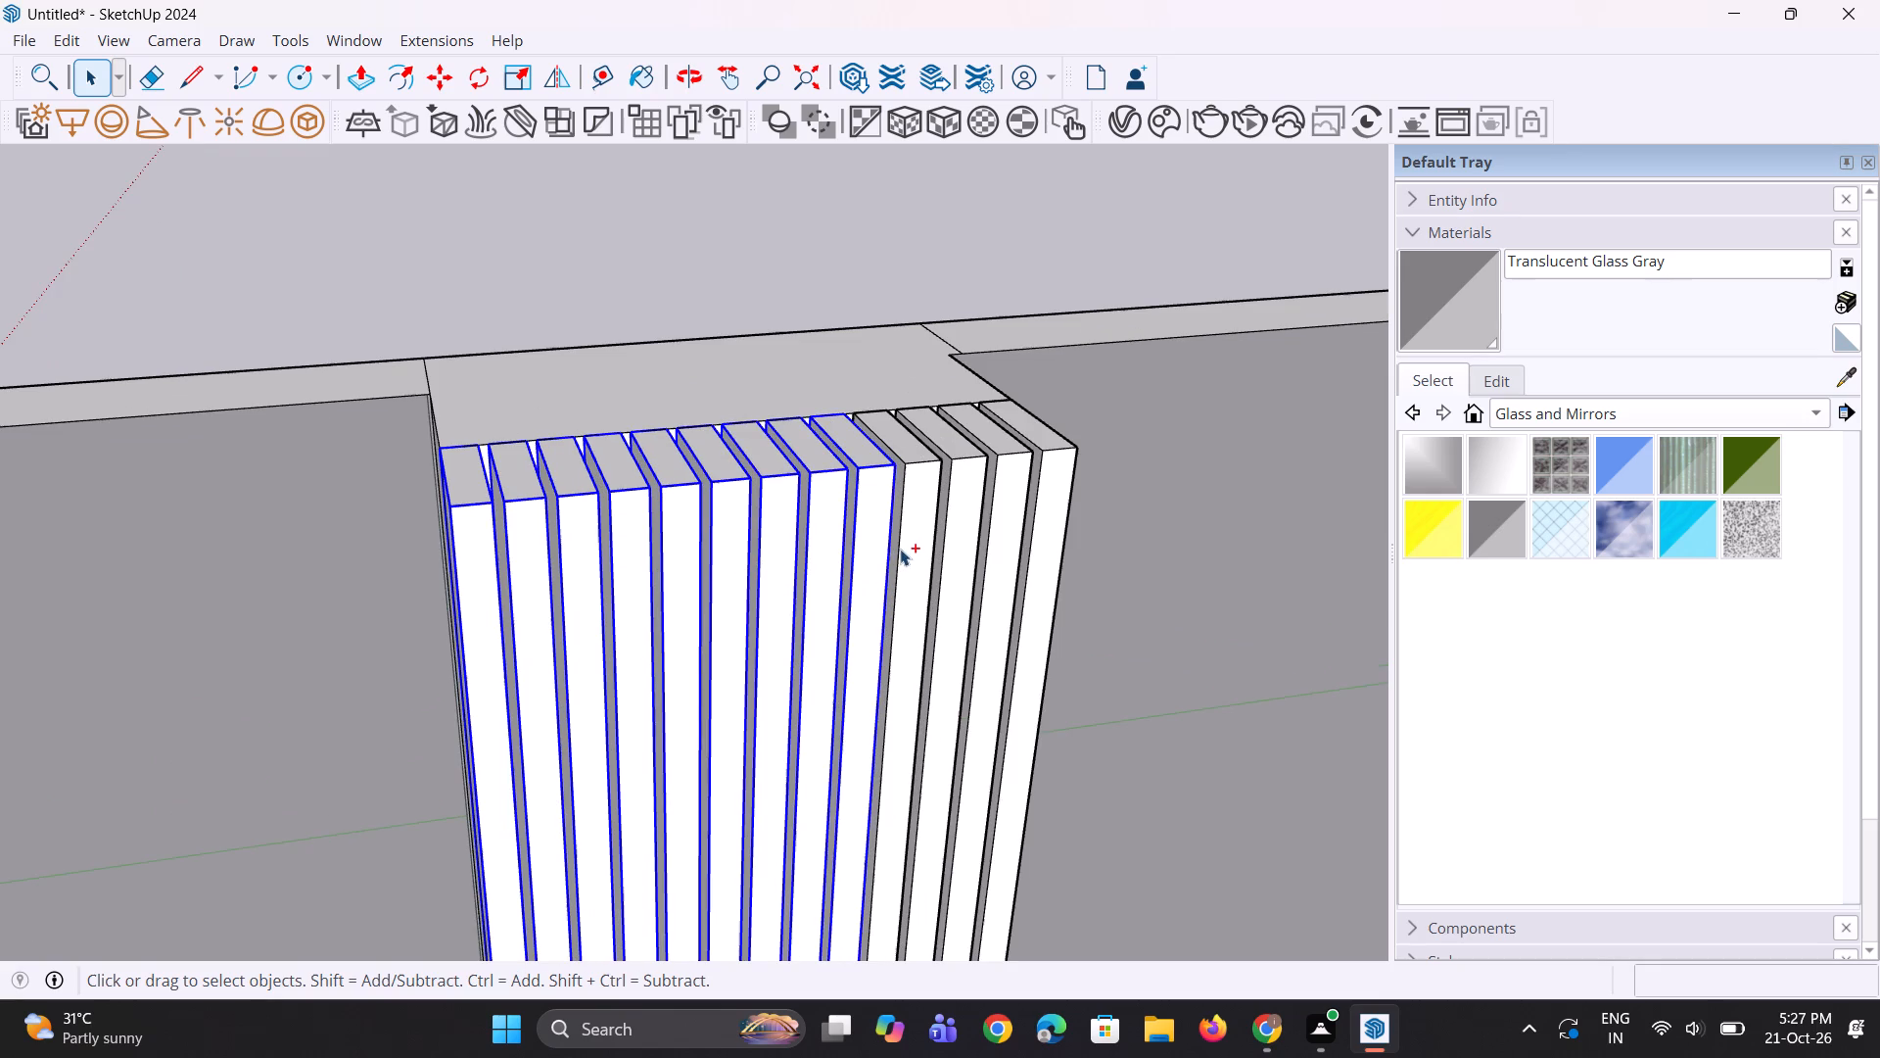
ctrl+click(912, 554)
ctrl+click(952, 541)
ctrl+click(1005, 528)
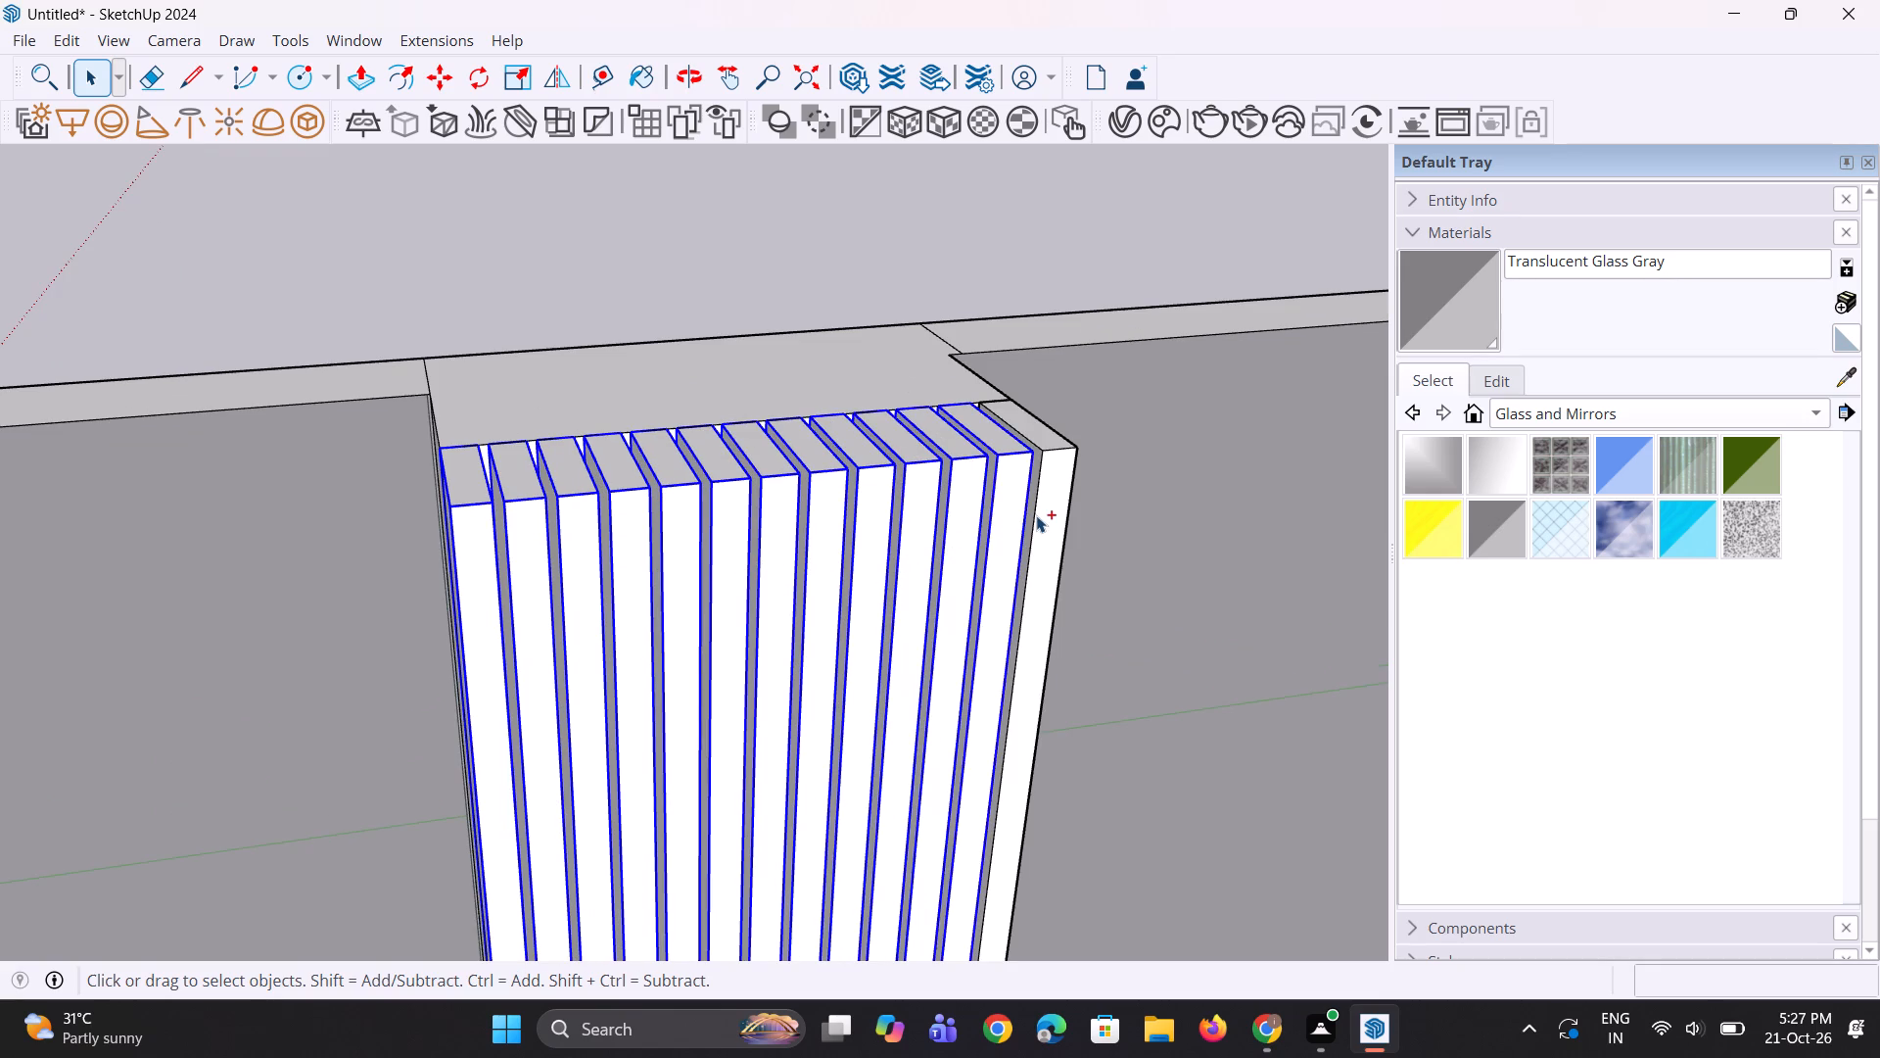
ctrl+click(1039, 510)
scroll(630, 568, down, 12)
middle_drag(332, 612, 279, 621)
key(m)
scroll(538, 488, up, 4)
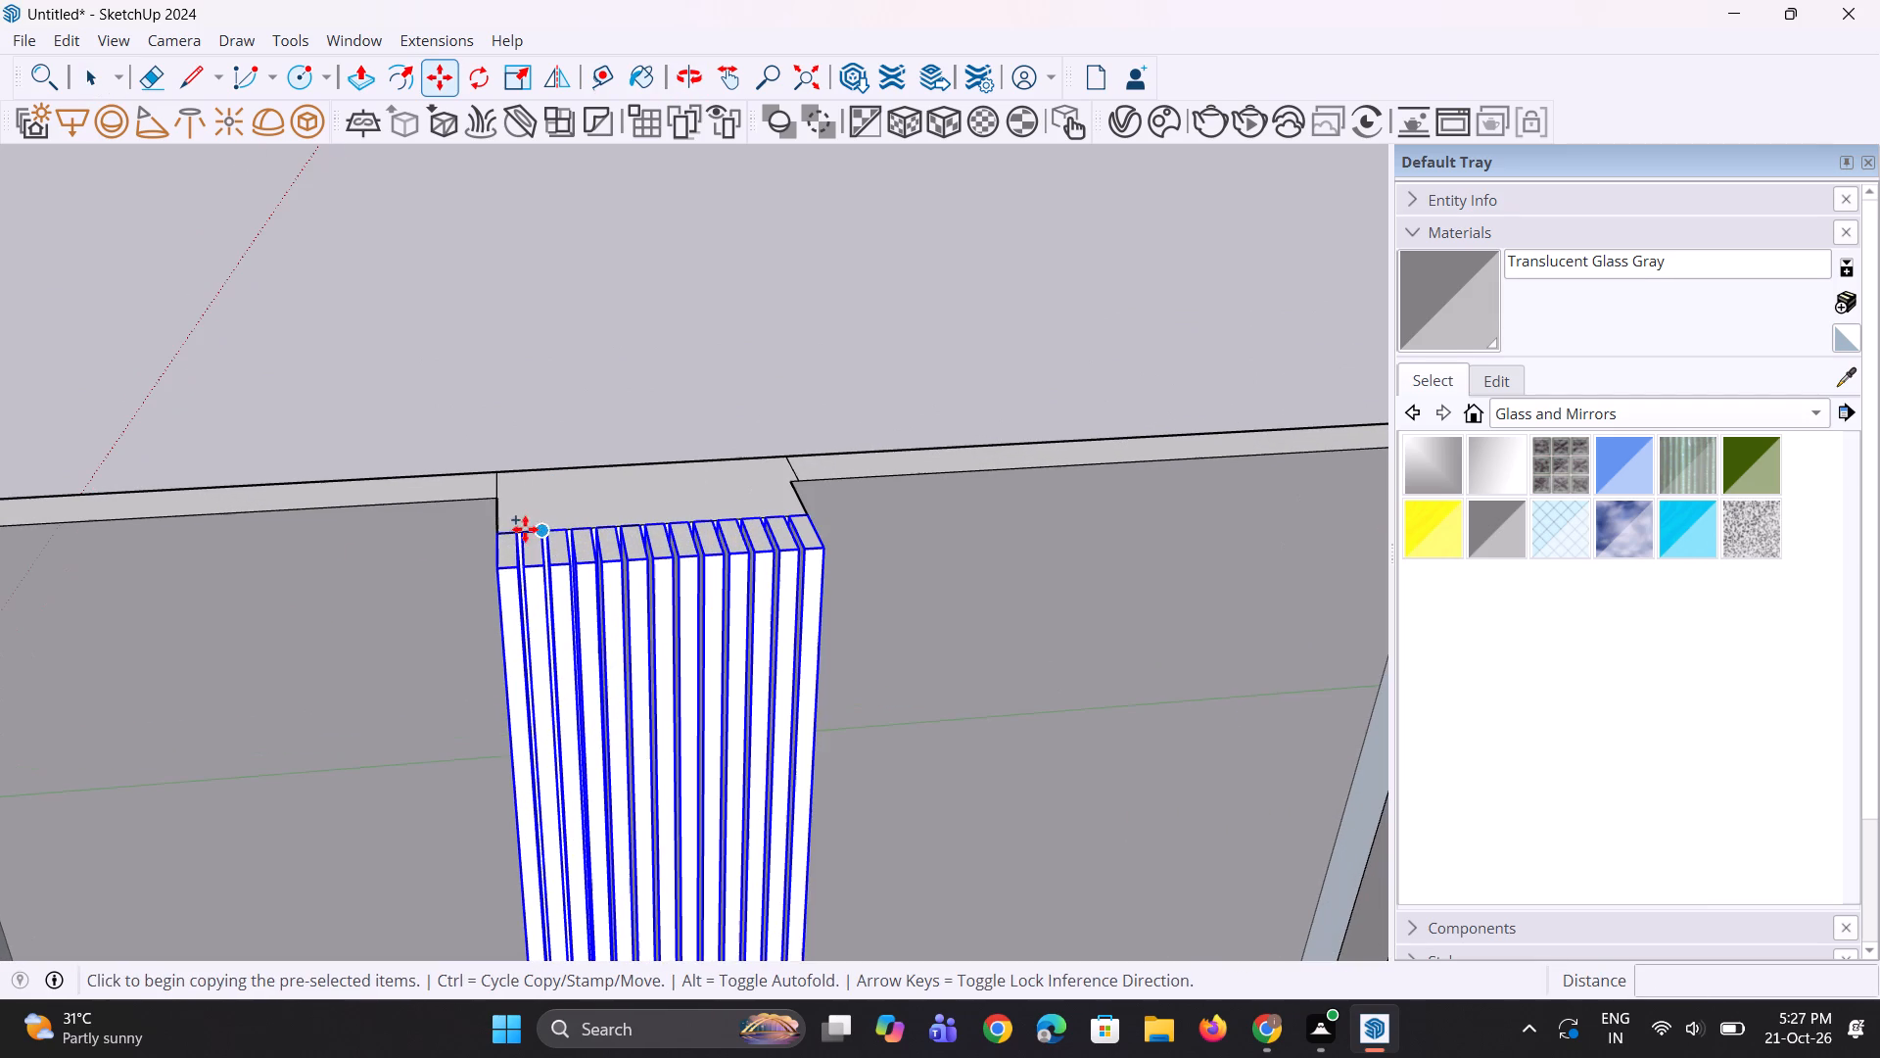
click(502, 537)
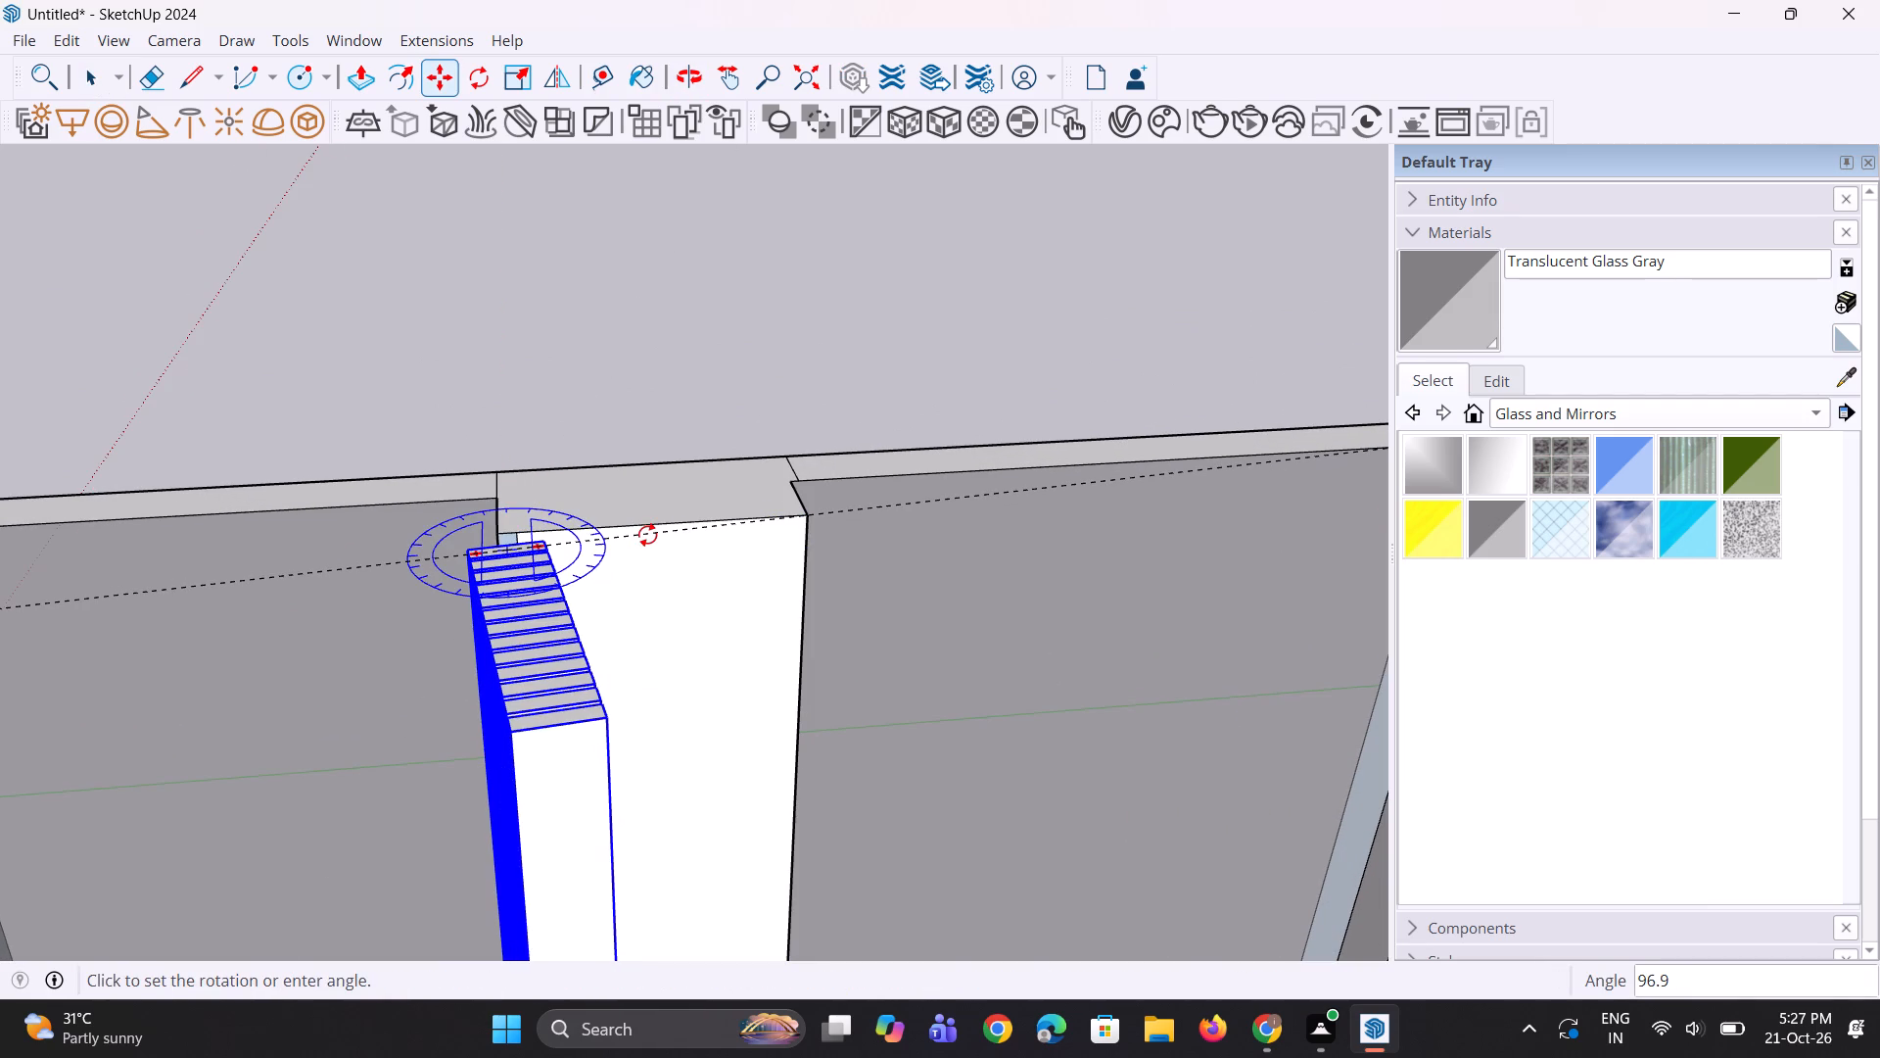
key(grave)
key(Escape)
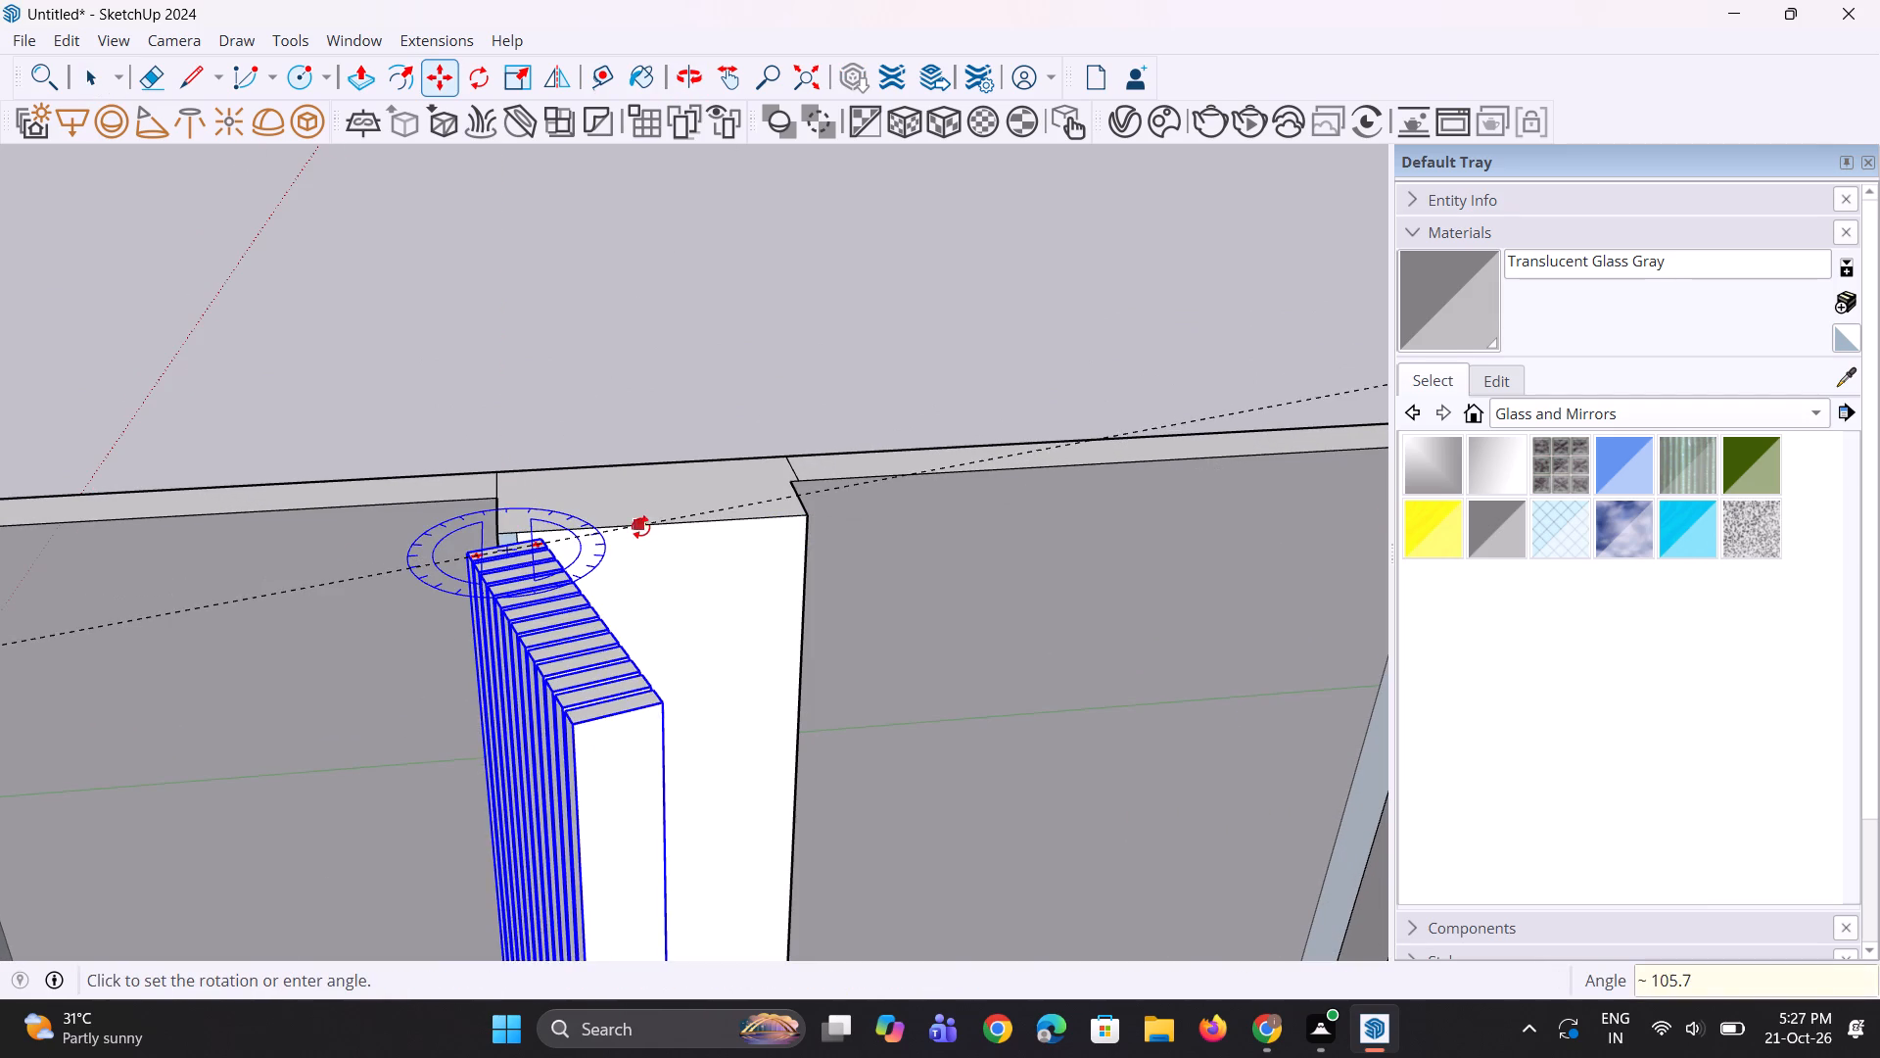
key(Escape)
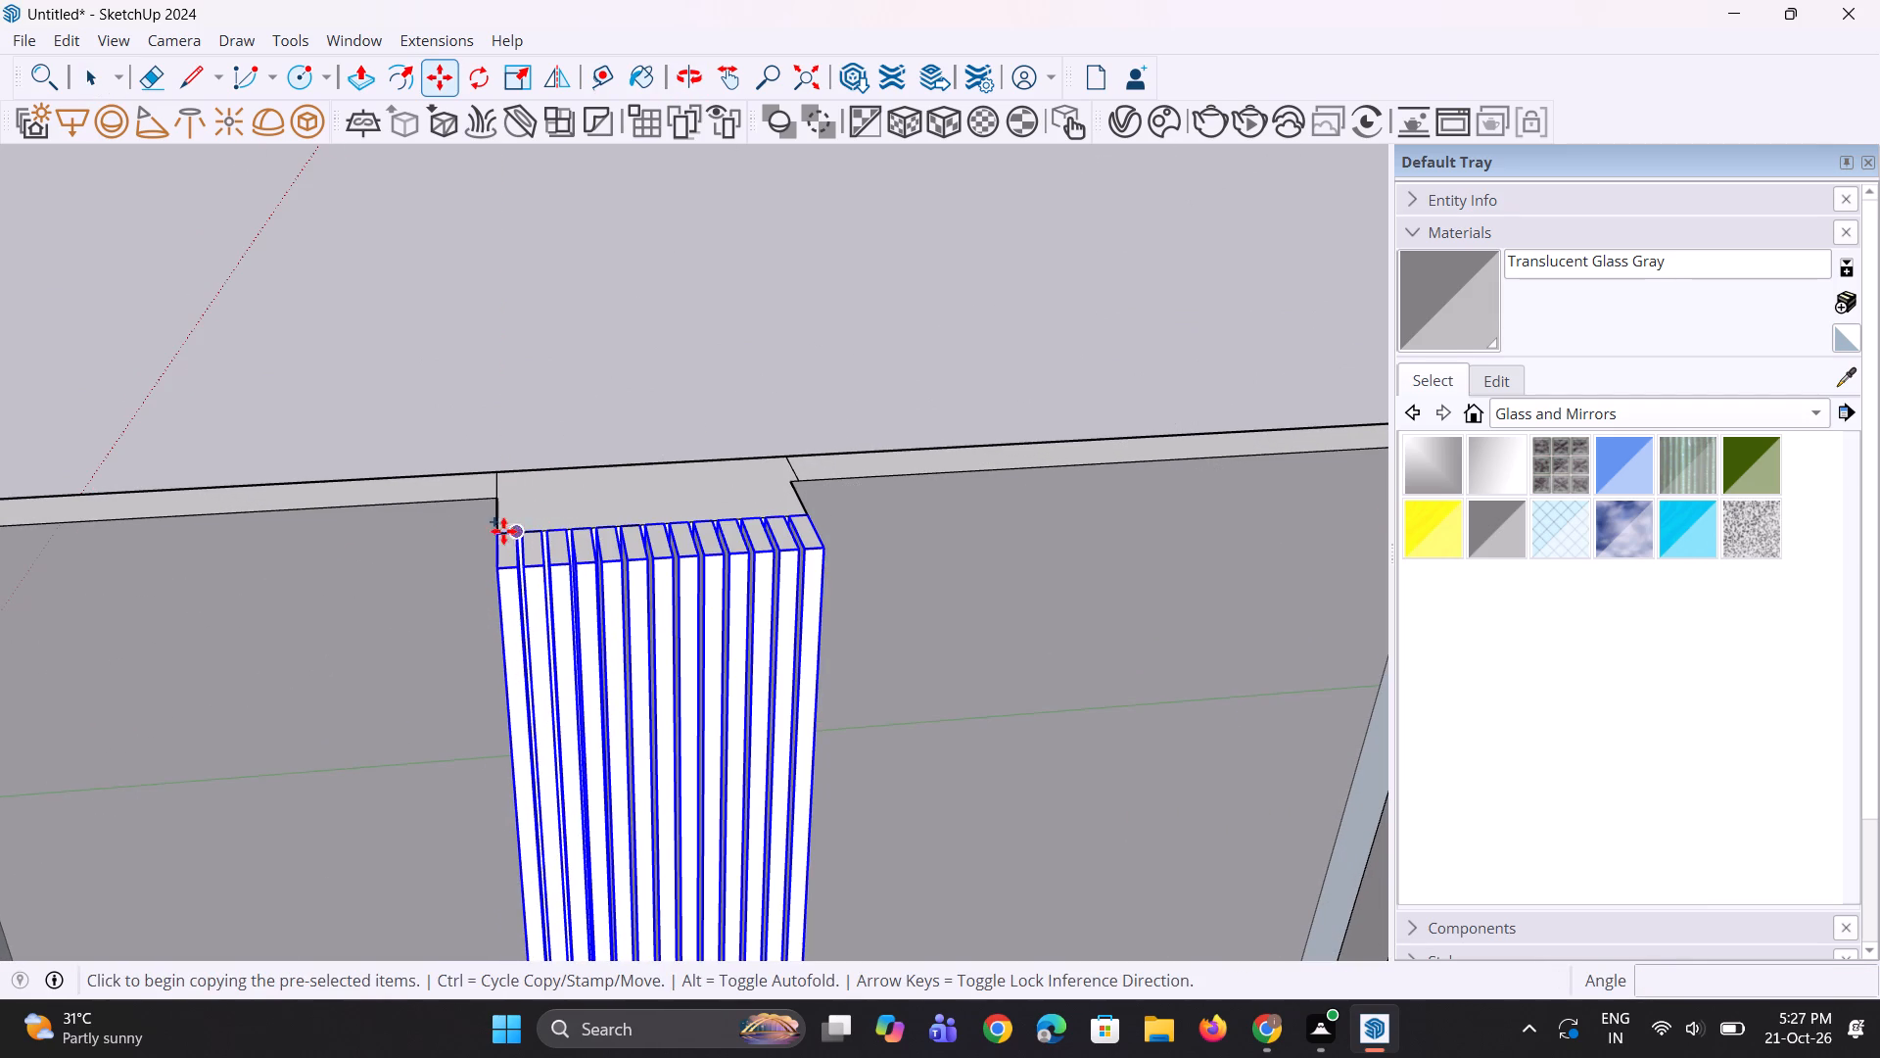
Copy the selected slats by their back top corner onto the front top corner of the corner column, about 16' 8 13/16" away.
click(491, 533)
scroll(344, 565, down, 9)
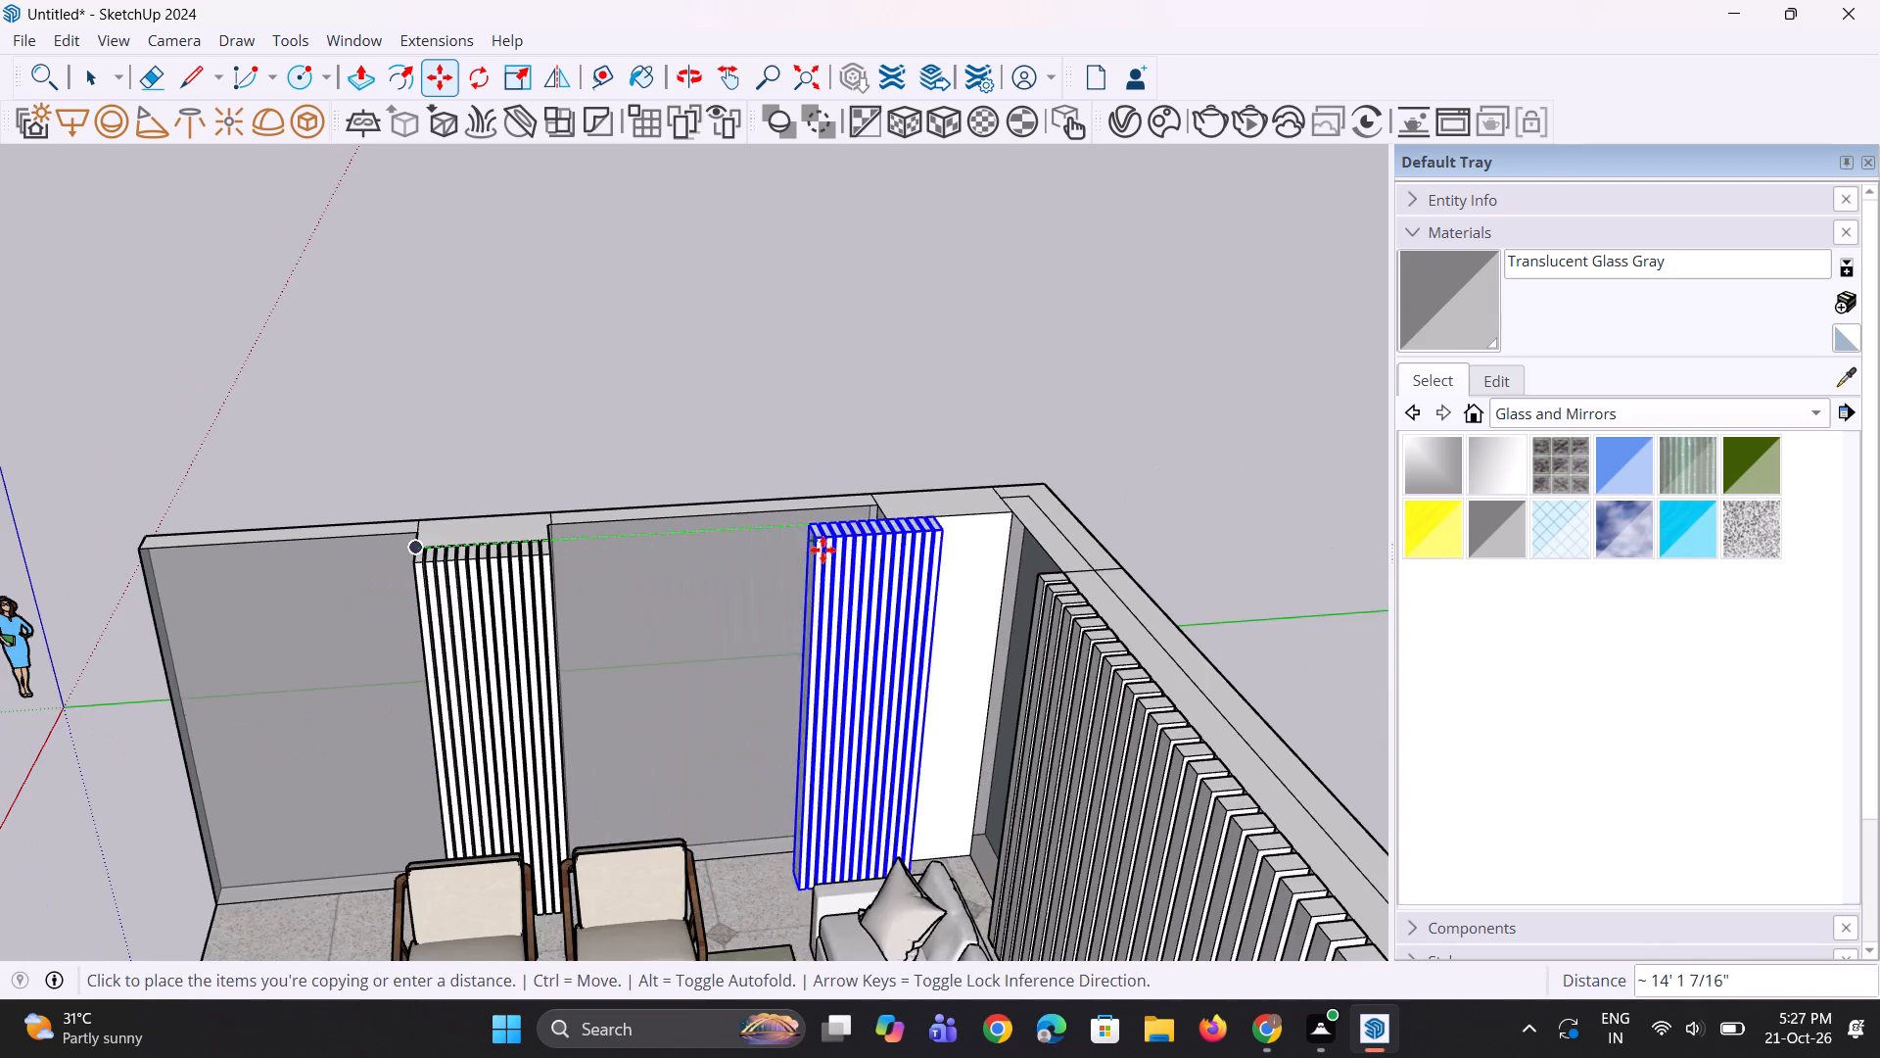
scroll(841, 550, up, 6)
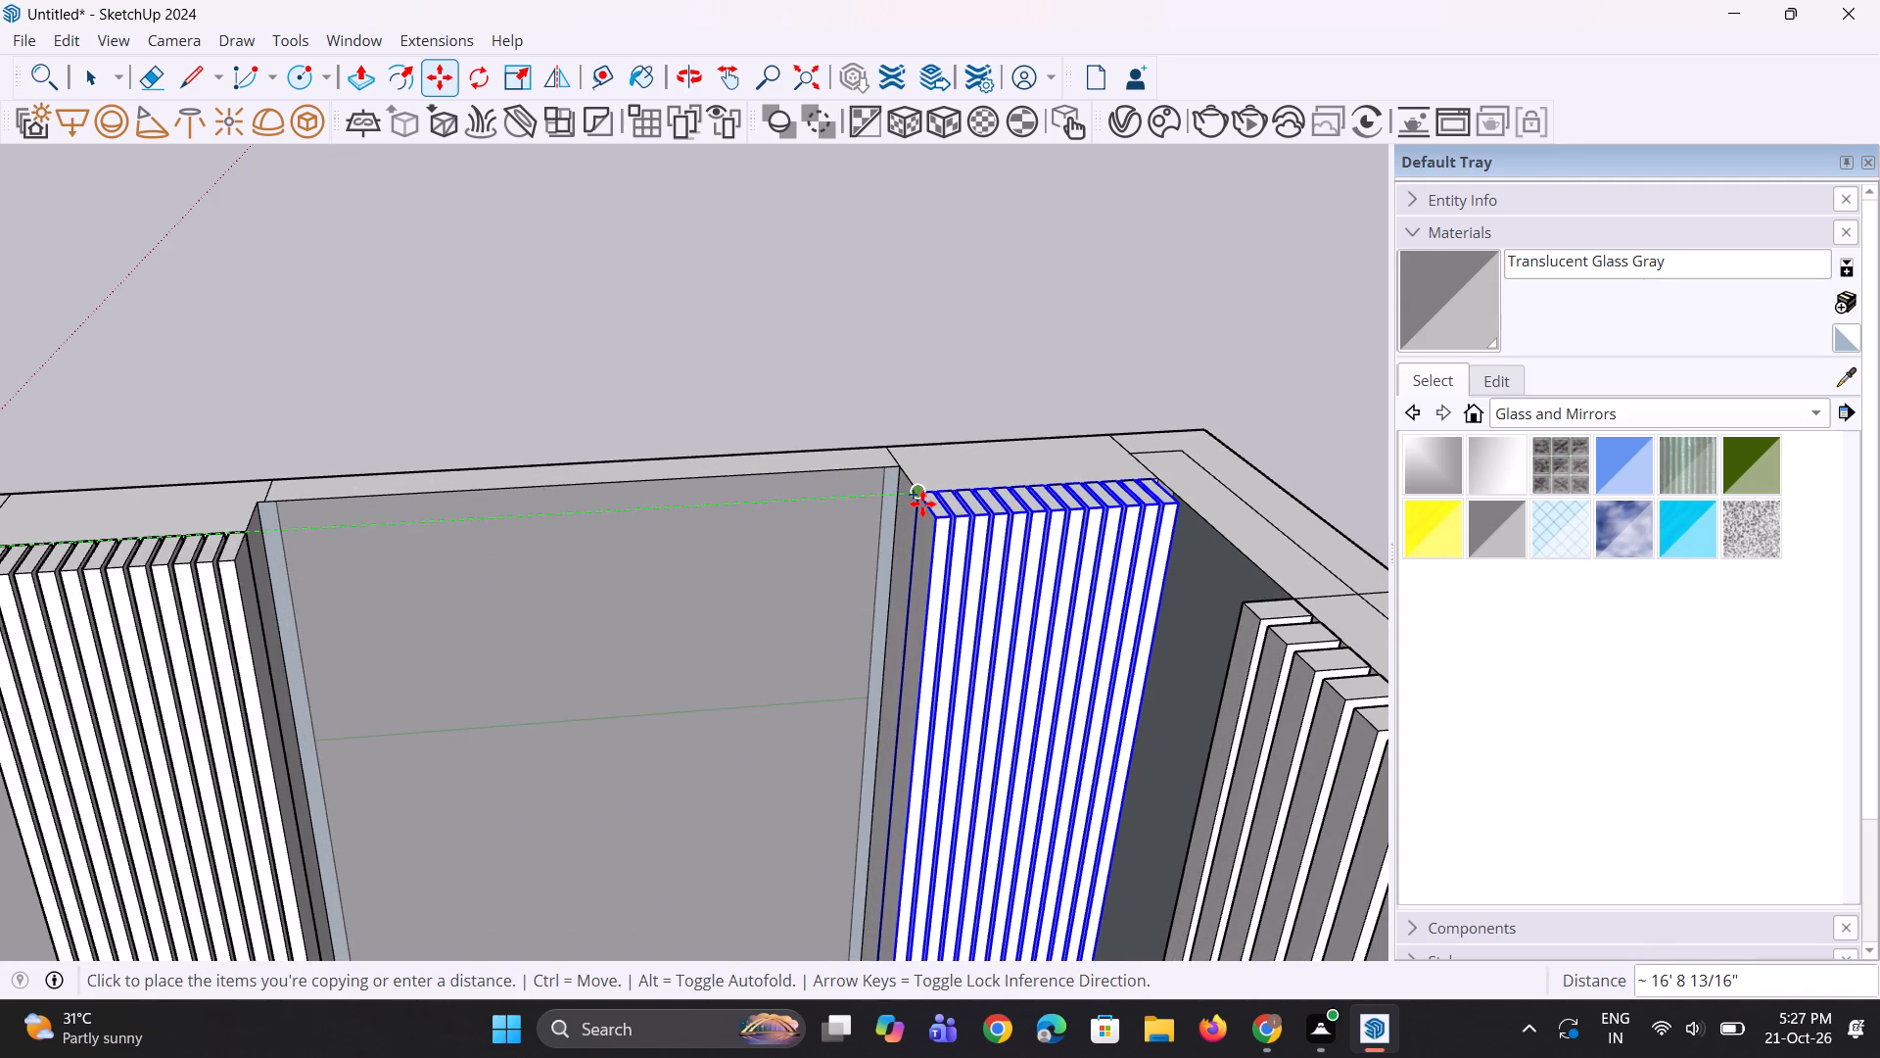
click(922, 500)
middle_drag(953, 548, 788, 611)
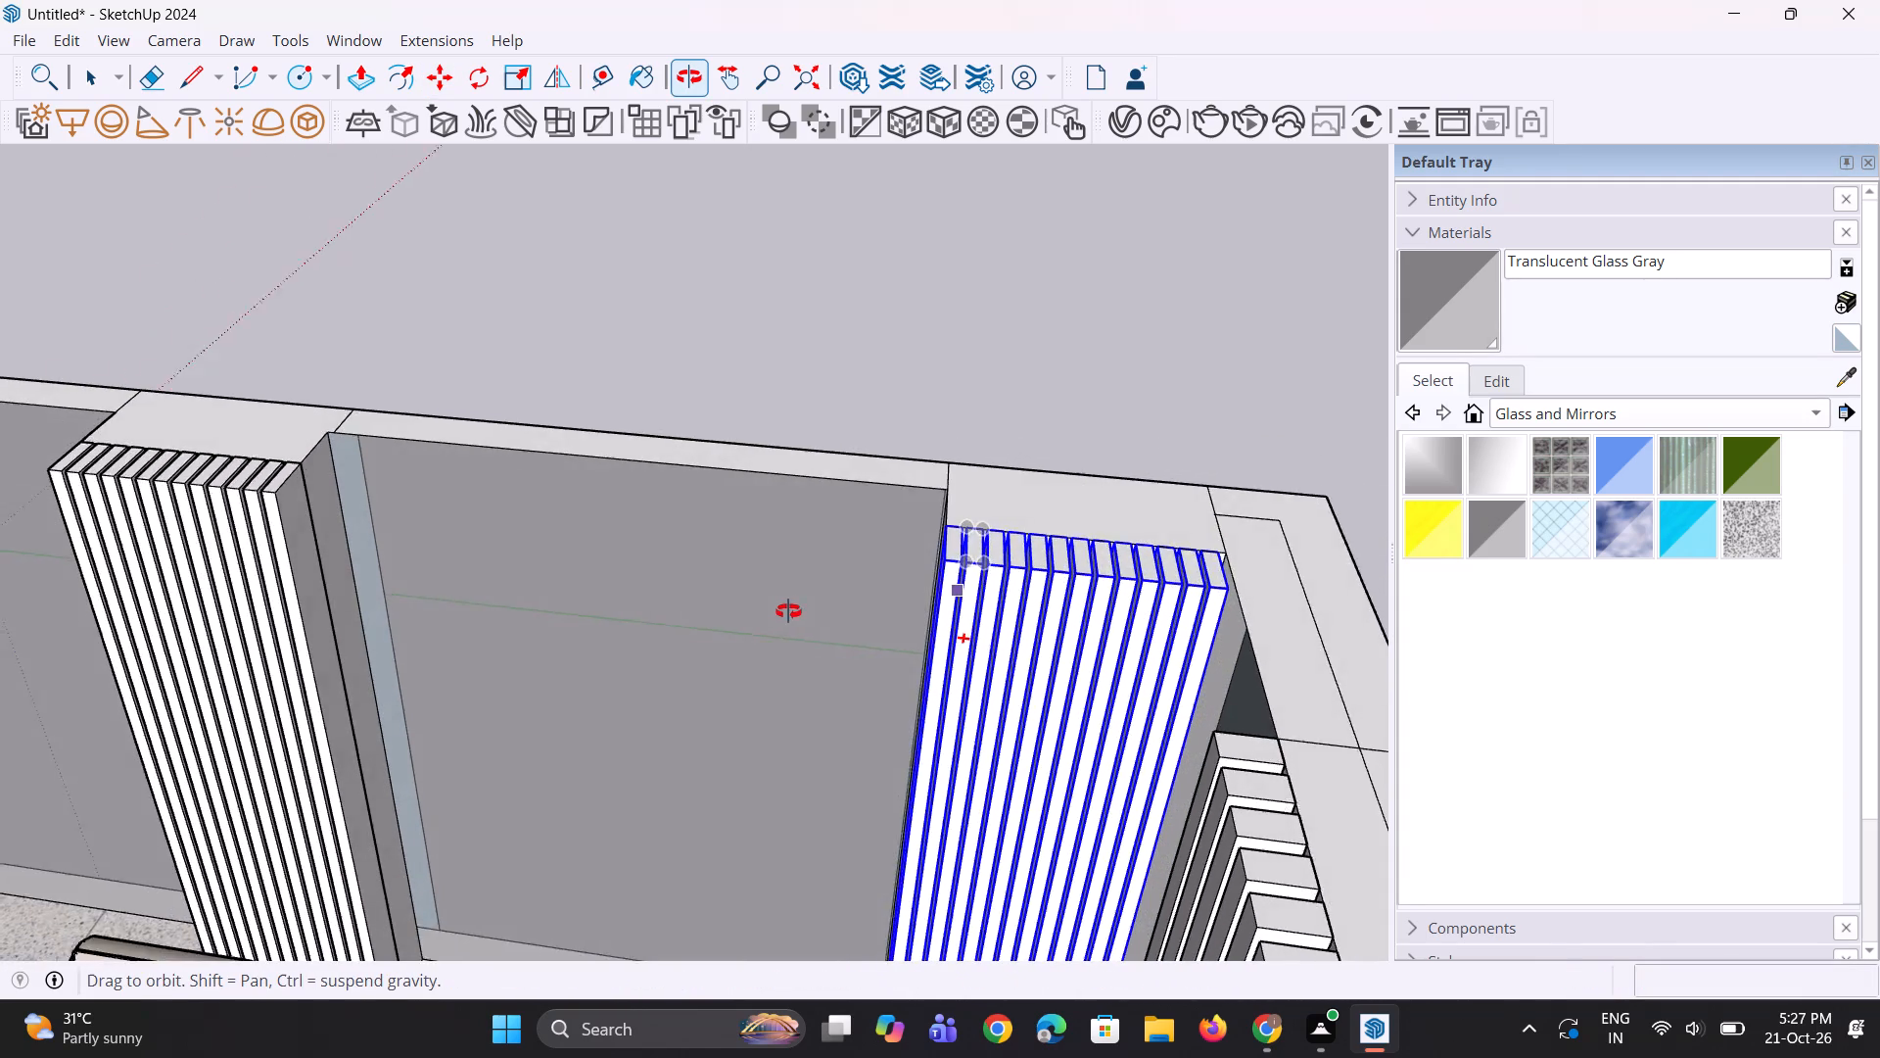
middle_drag(788, 611, 955, 575)
key(space)
click(939, 253)
Check how the copied slats fit the face and edges of the corner column.
scroll(863, 496, down, 6)
middle_drag(869, 586, 893, 590)
scroll(882, 488, up, 9)
scroll(1029, 515, up, 5)
scroll(1006, 537, down, 6)
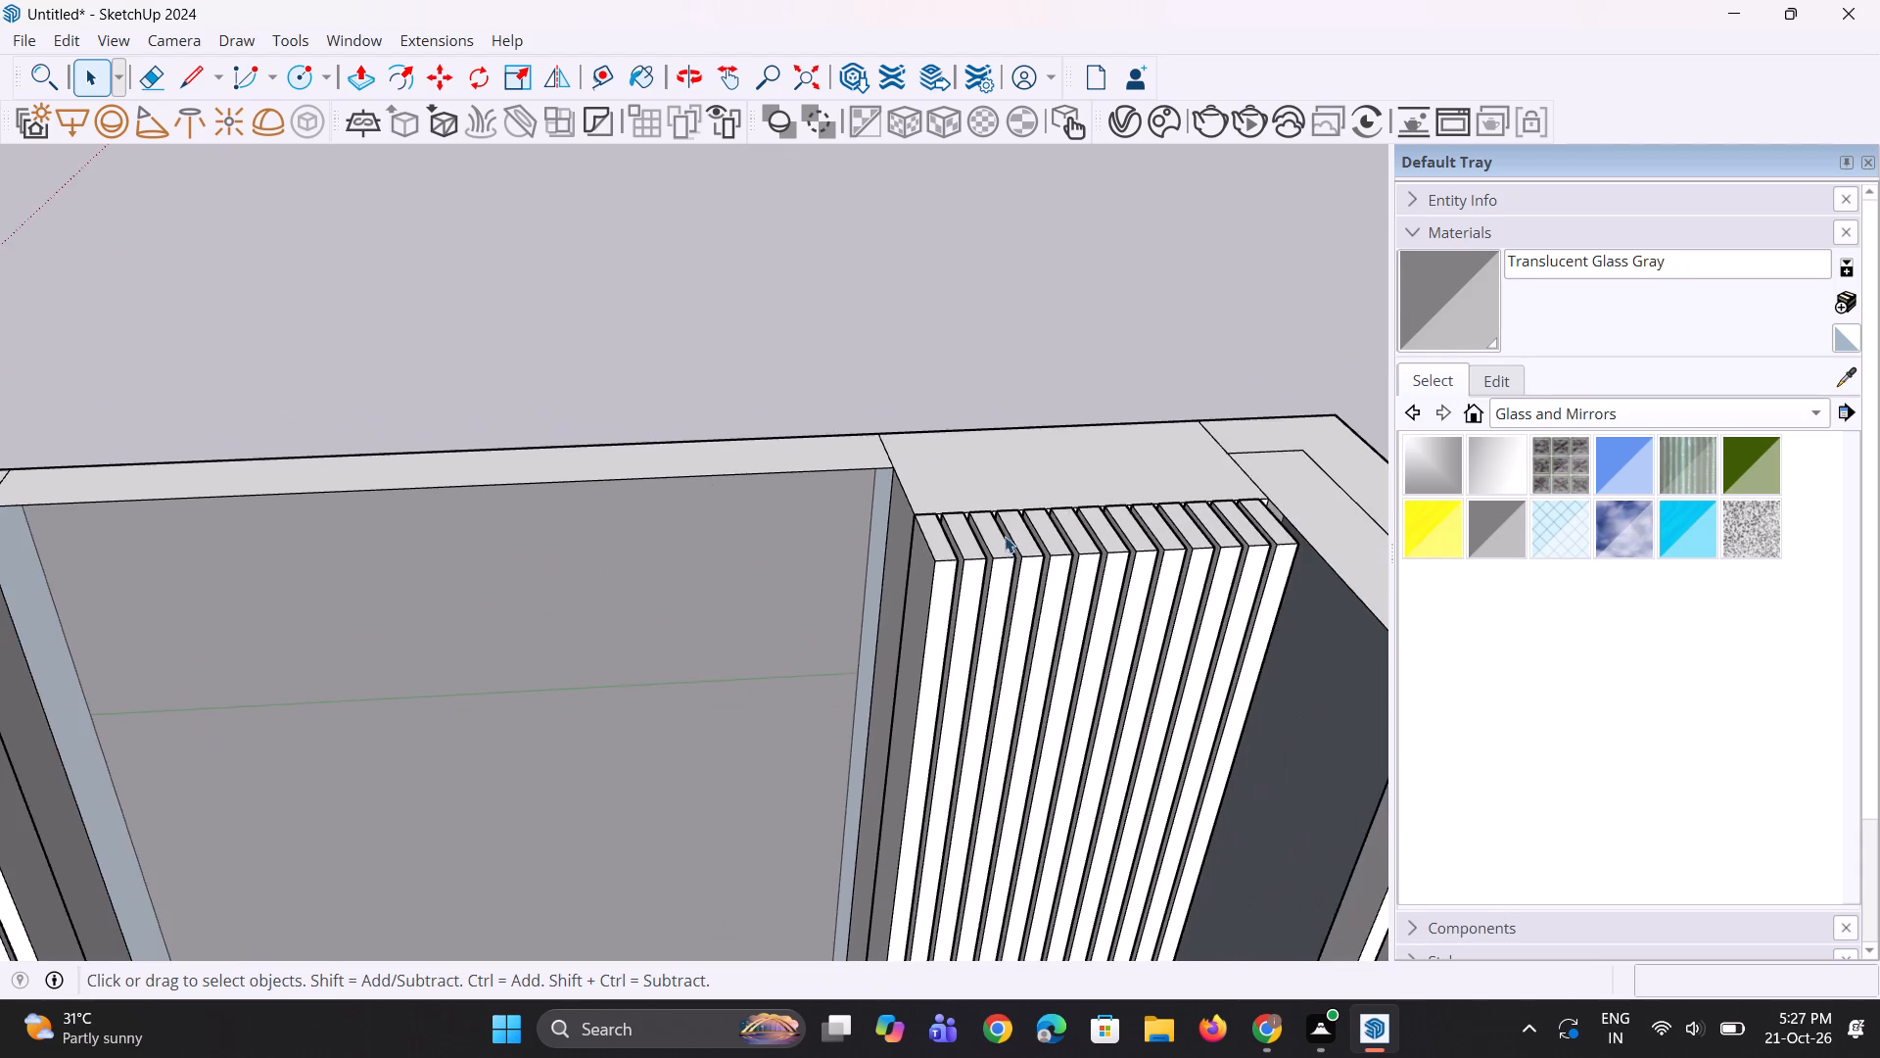
middle_drag(1005, 536, 1008, 465)
key(space)
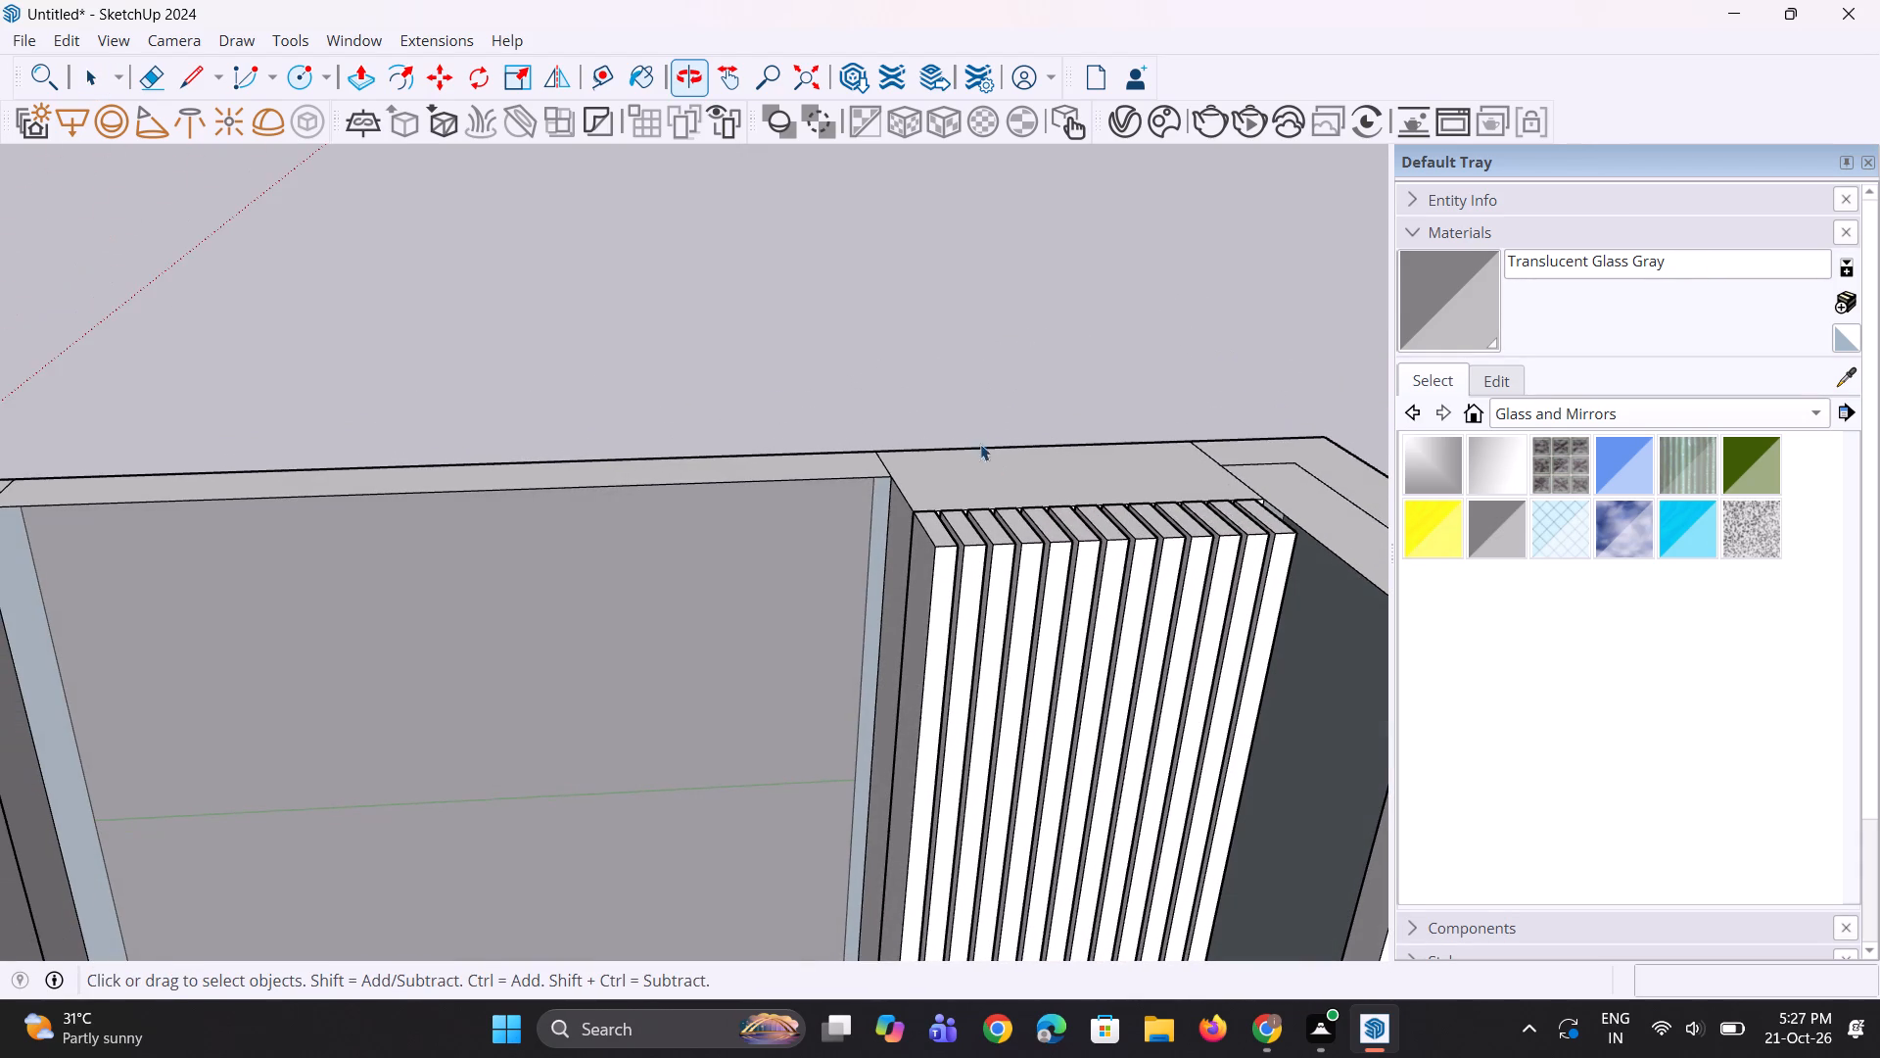
key(space)
click(964, 414)
scroll(710, 501, down, 11)
middle_drag(609, 846, 586, 699)
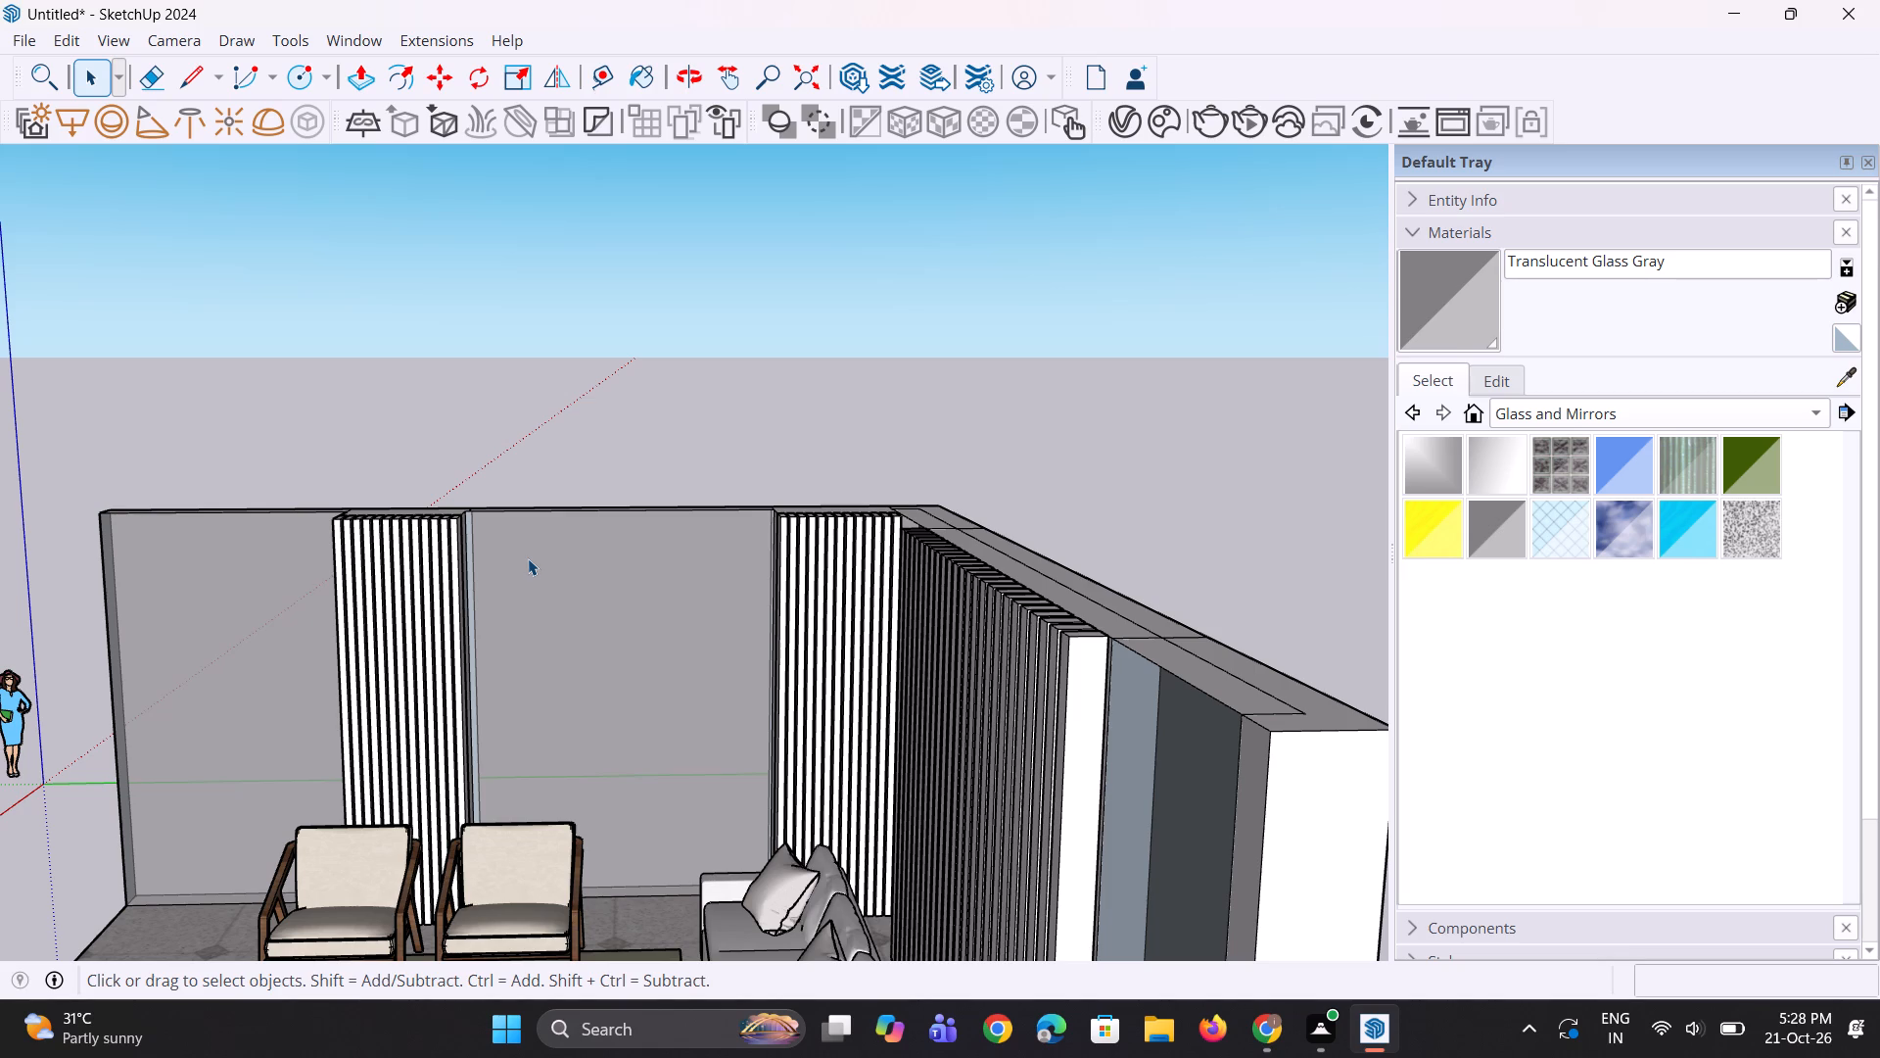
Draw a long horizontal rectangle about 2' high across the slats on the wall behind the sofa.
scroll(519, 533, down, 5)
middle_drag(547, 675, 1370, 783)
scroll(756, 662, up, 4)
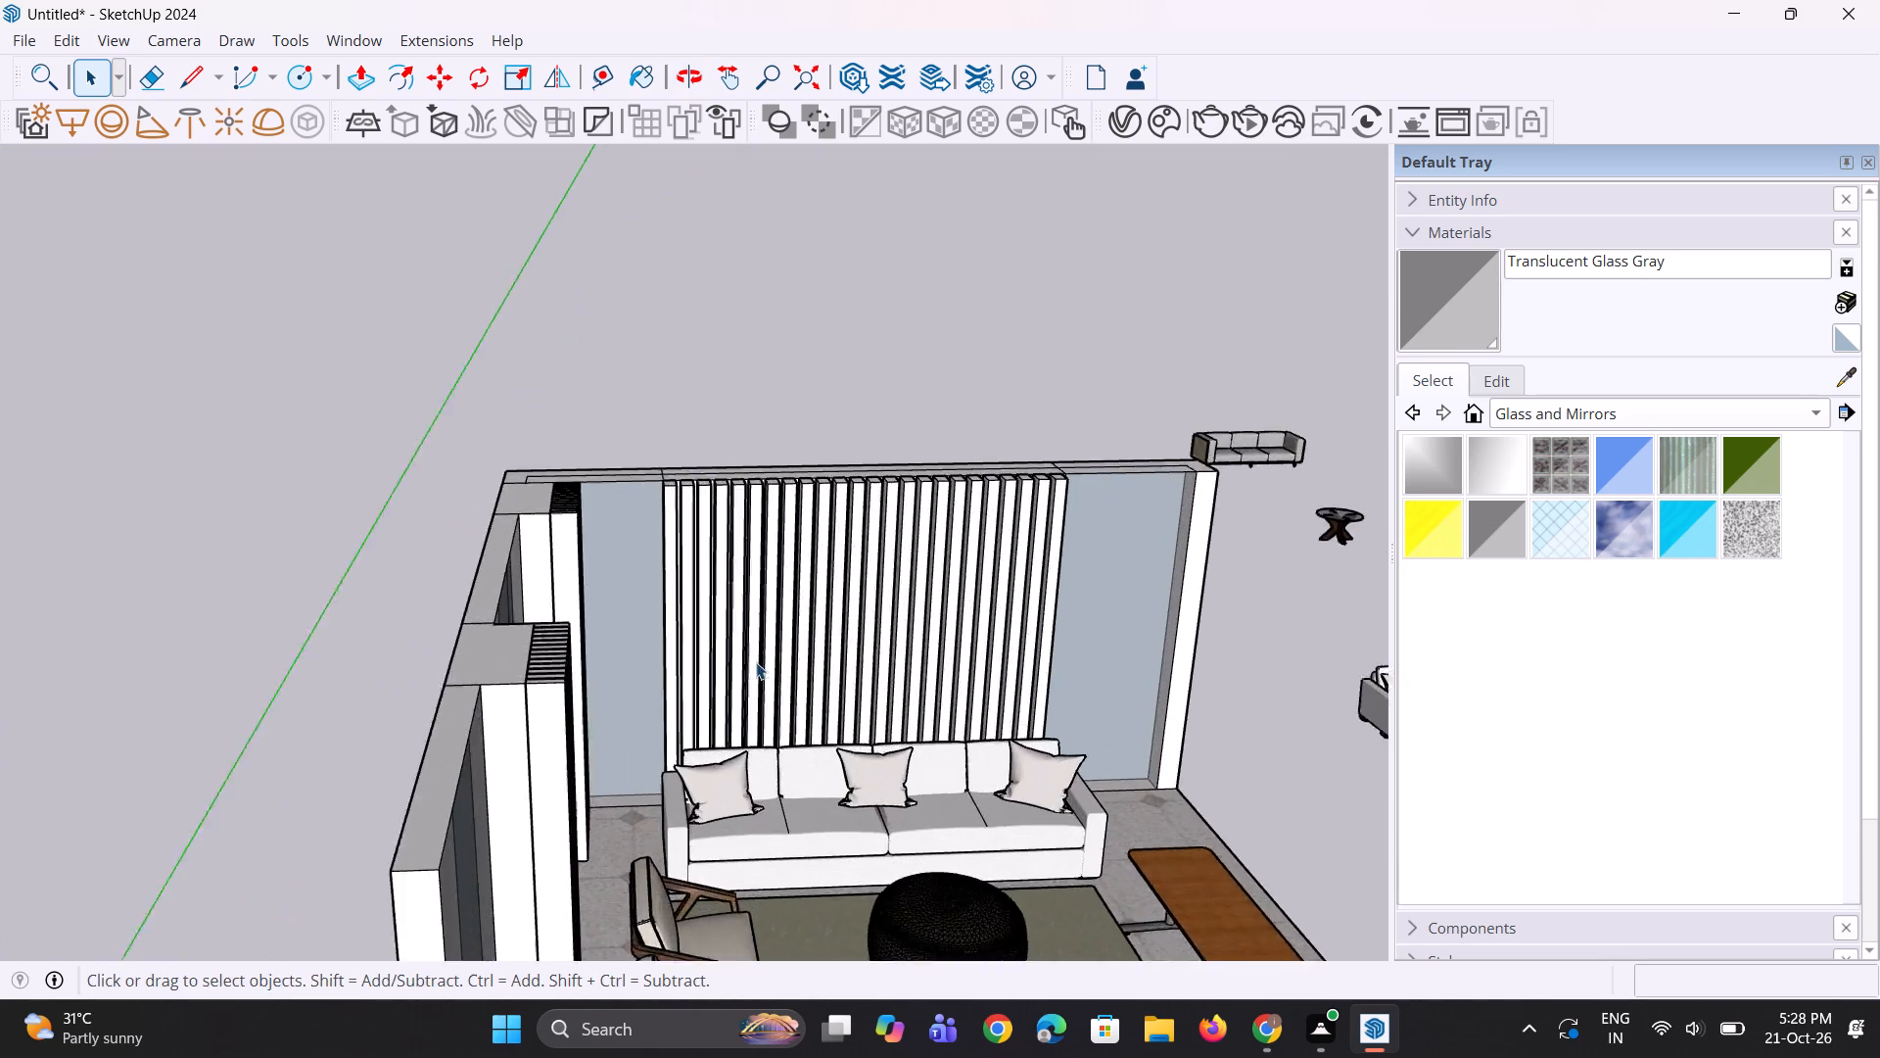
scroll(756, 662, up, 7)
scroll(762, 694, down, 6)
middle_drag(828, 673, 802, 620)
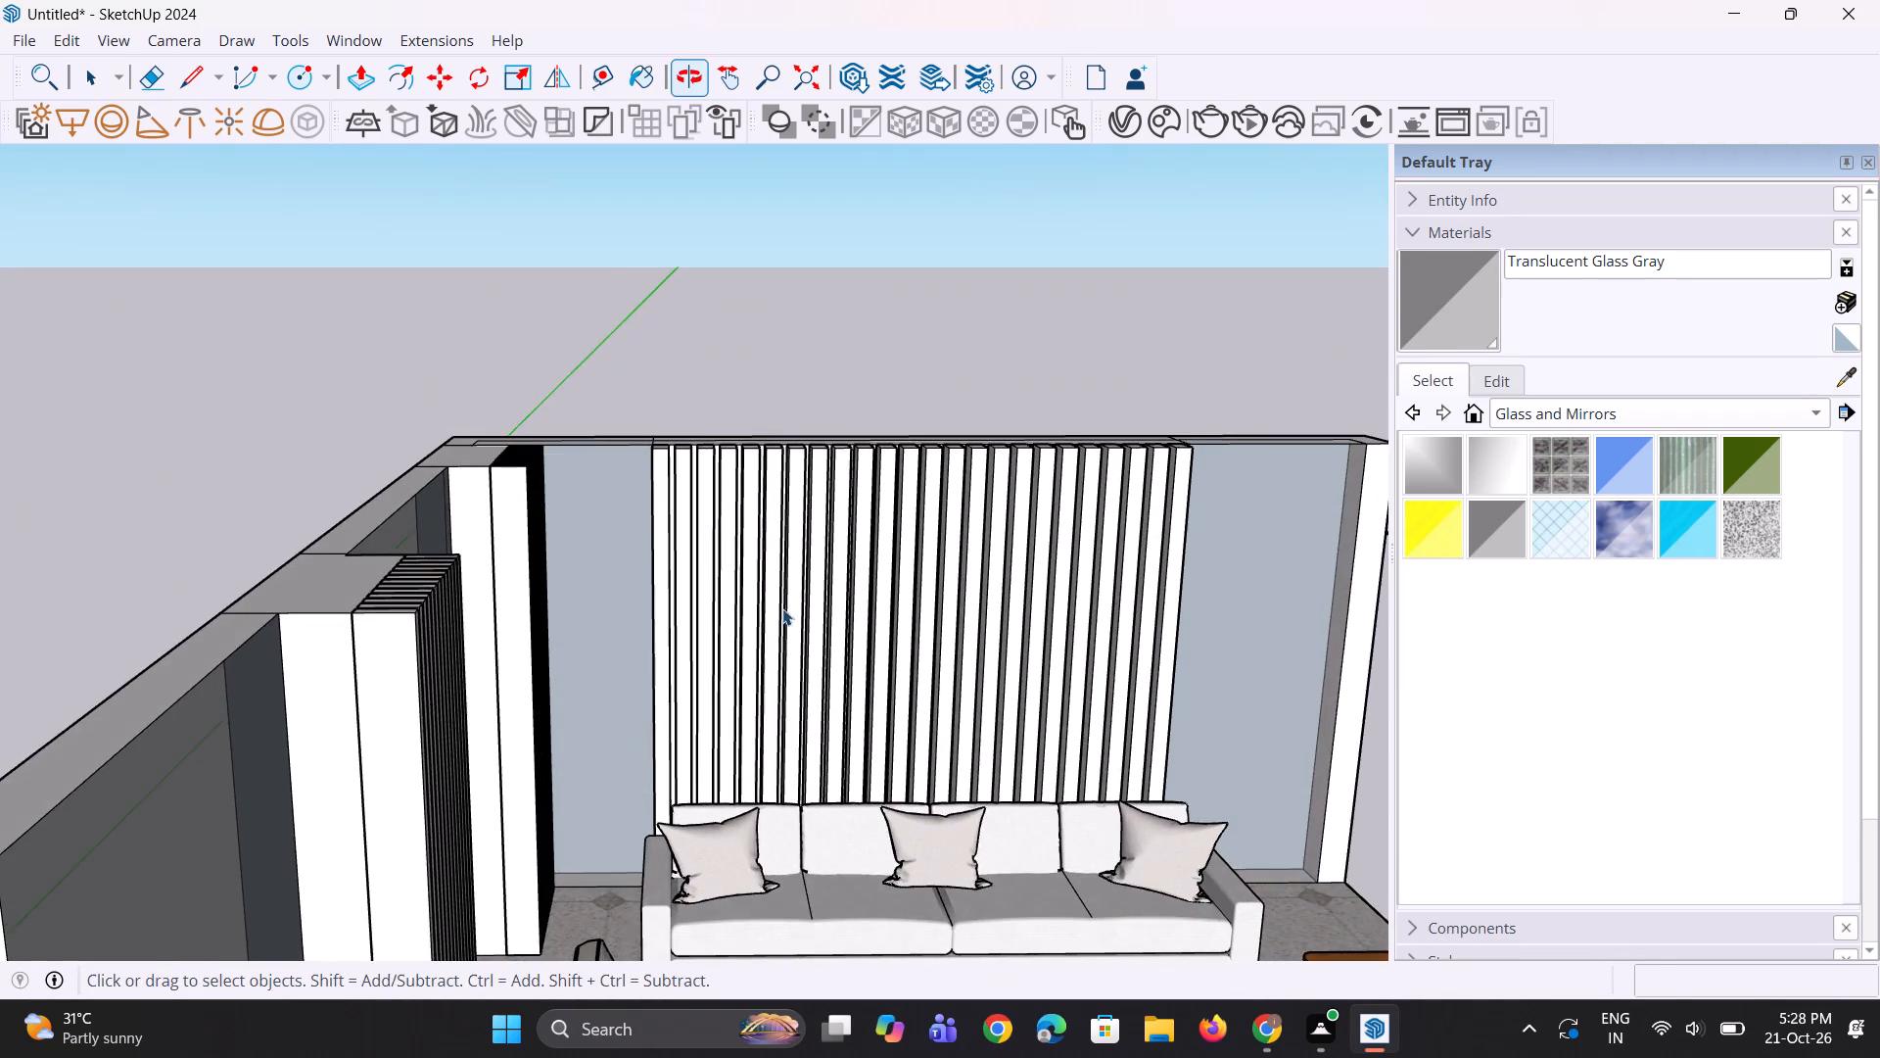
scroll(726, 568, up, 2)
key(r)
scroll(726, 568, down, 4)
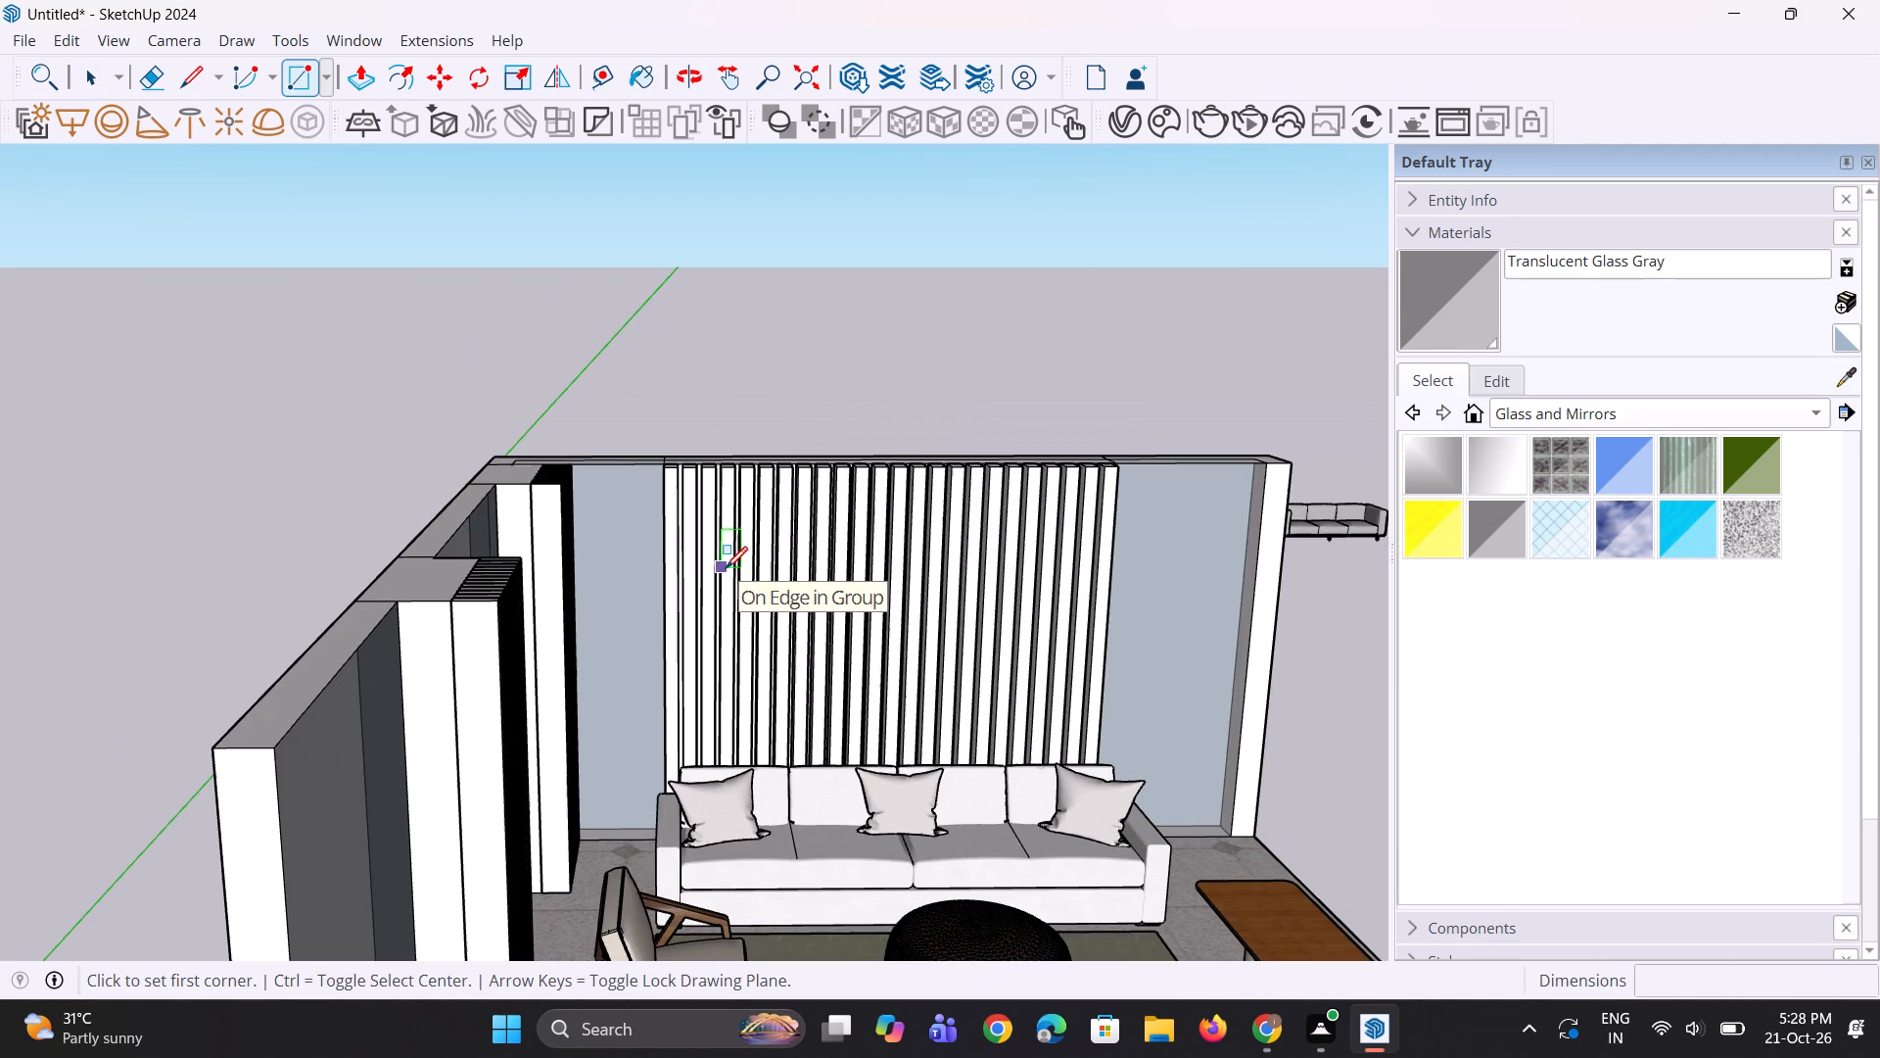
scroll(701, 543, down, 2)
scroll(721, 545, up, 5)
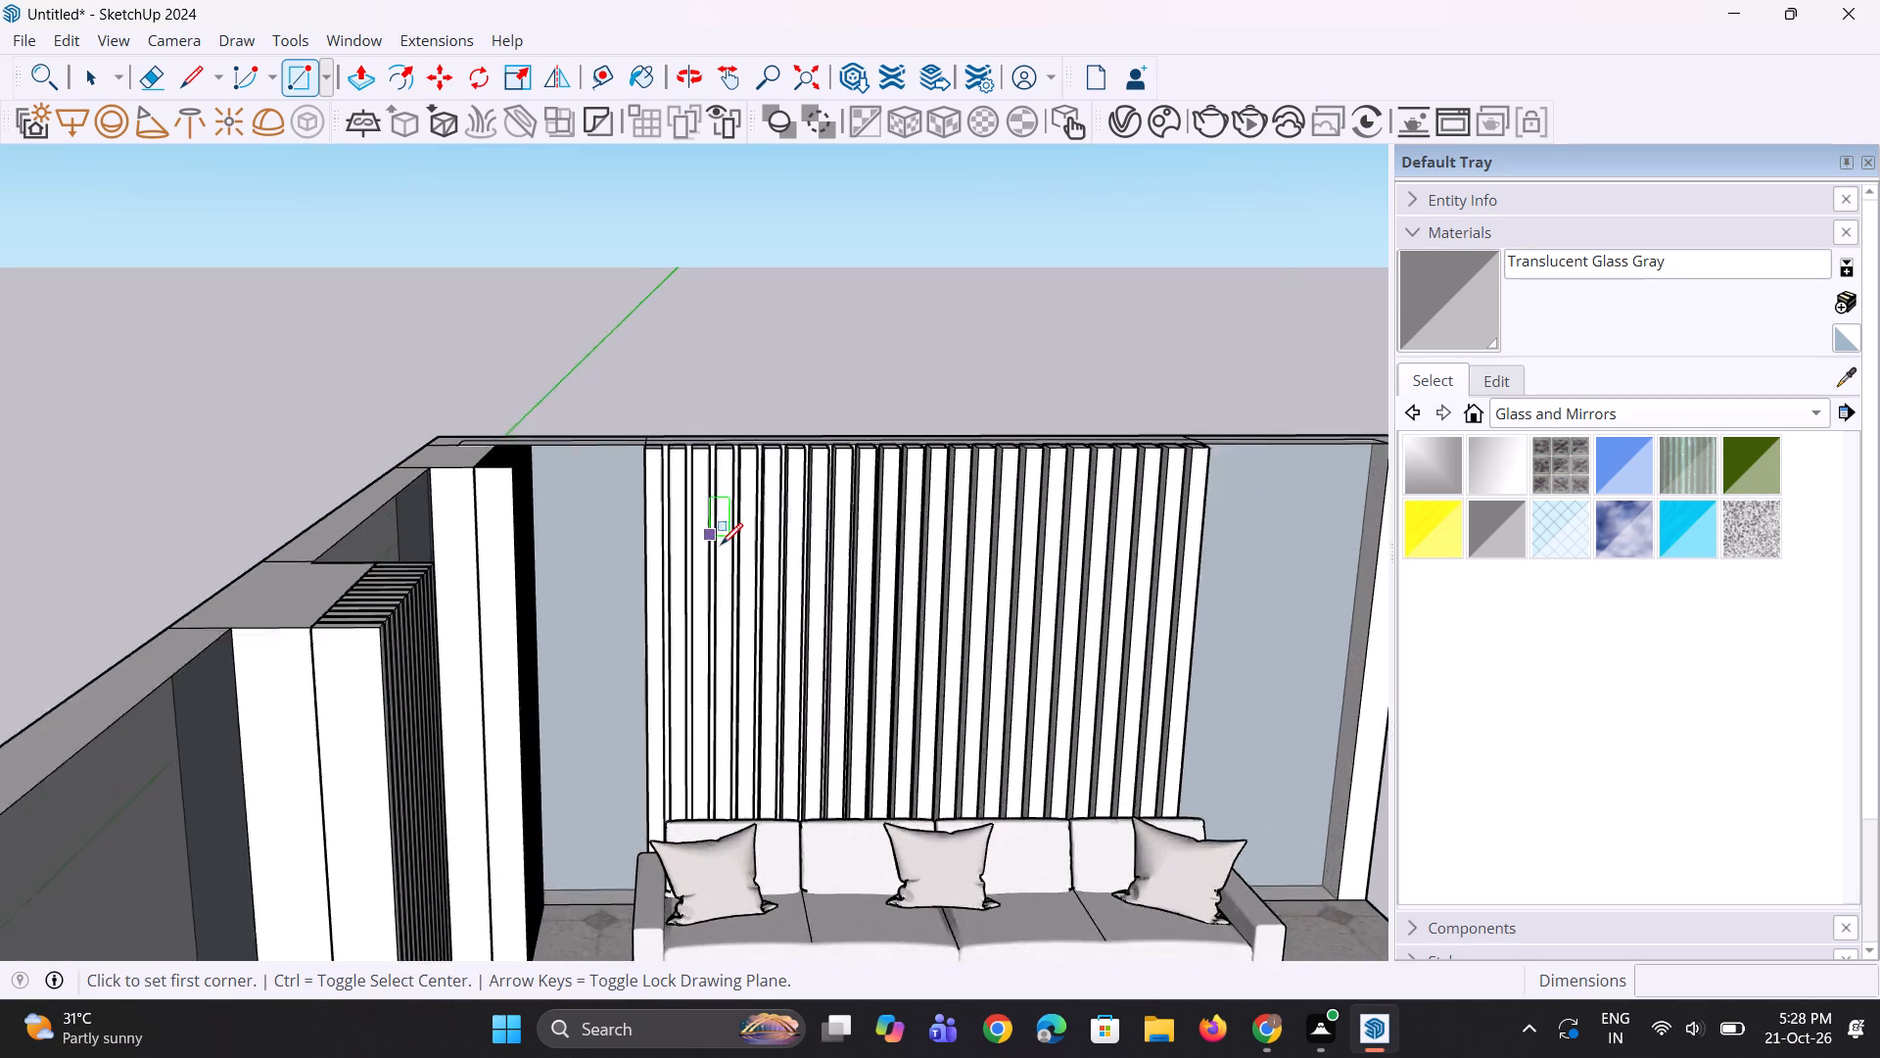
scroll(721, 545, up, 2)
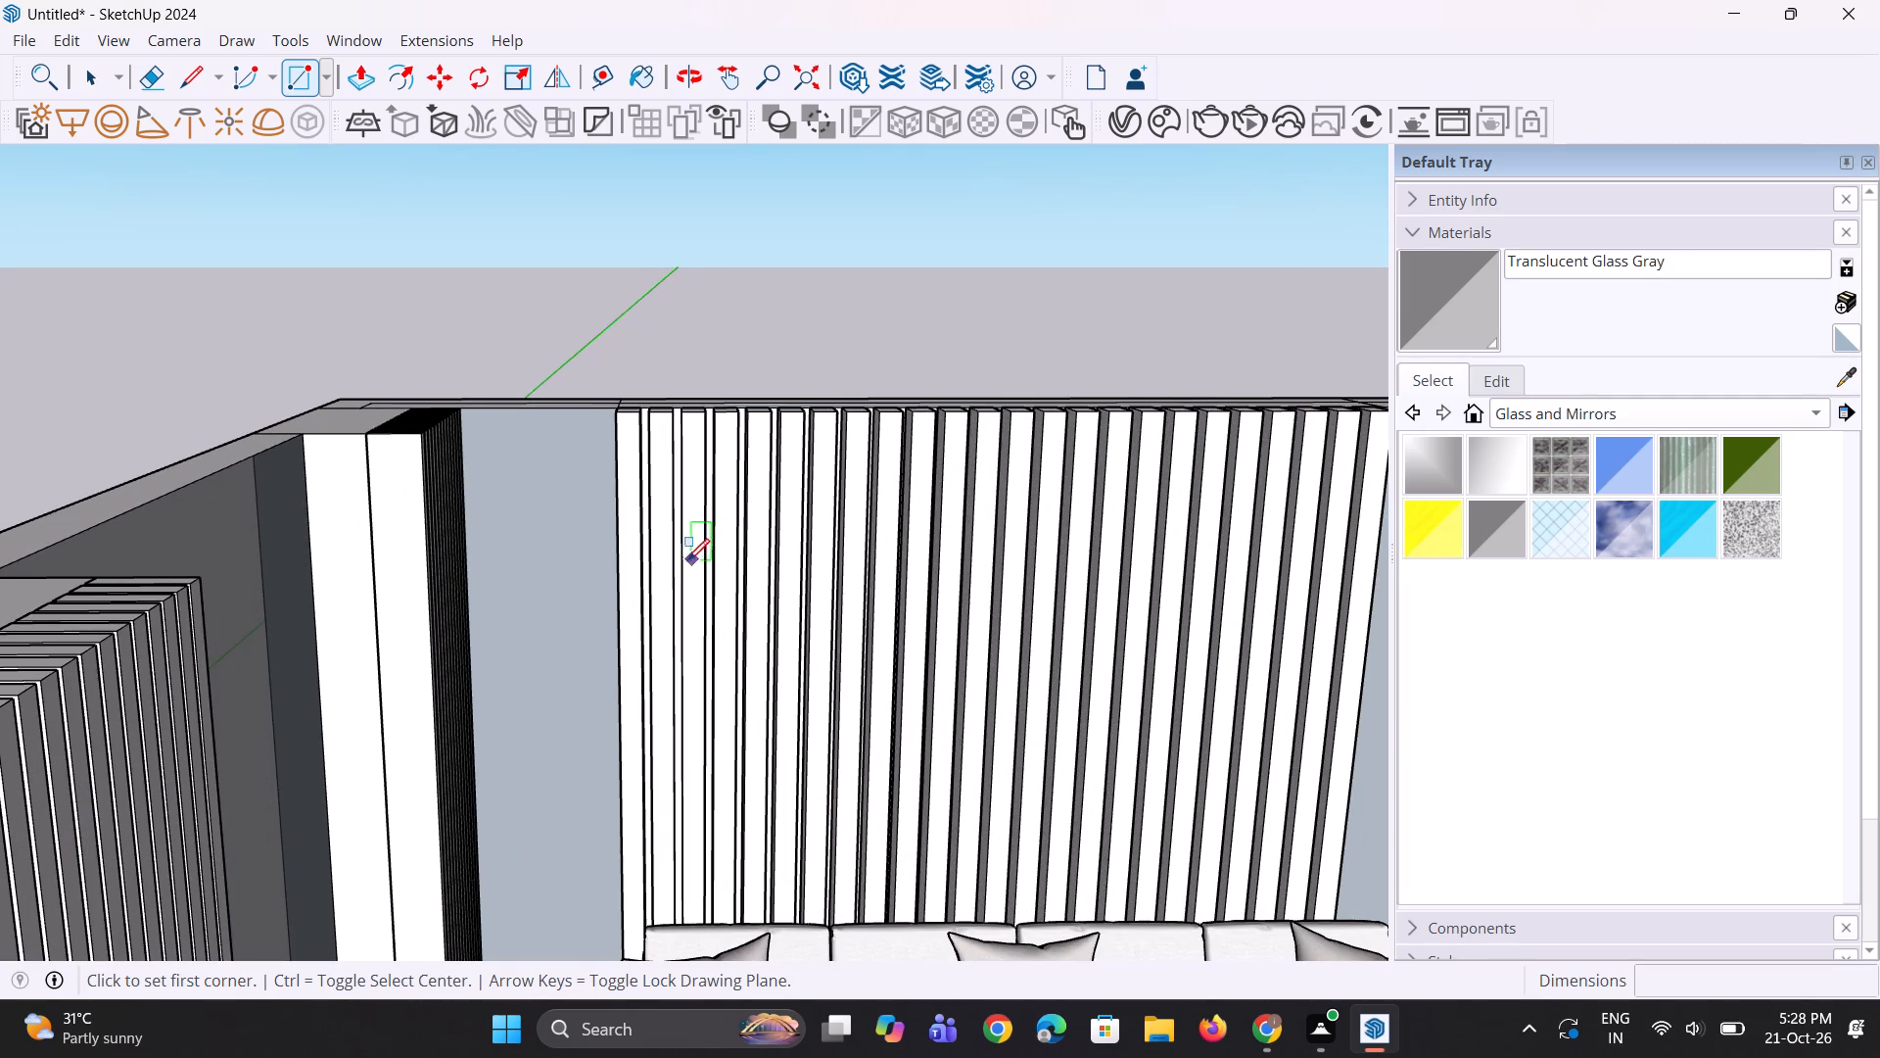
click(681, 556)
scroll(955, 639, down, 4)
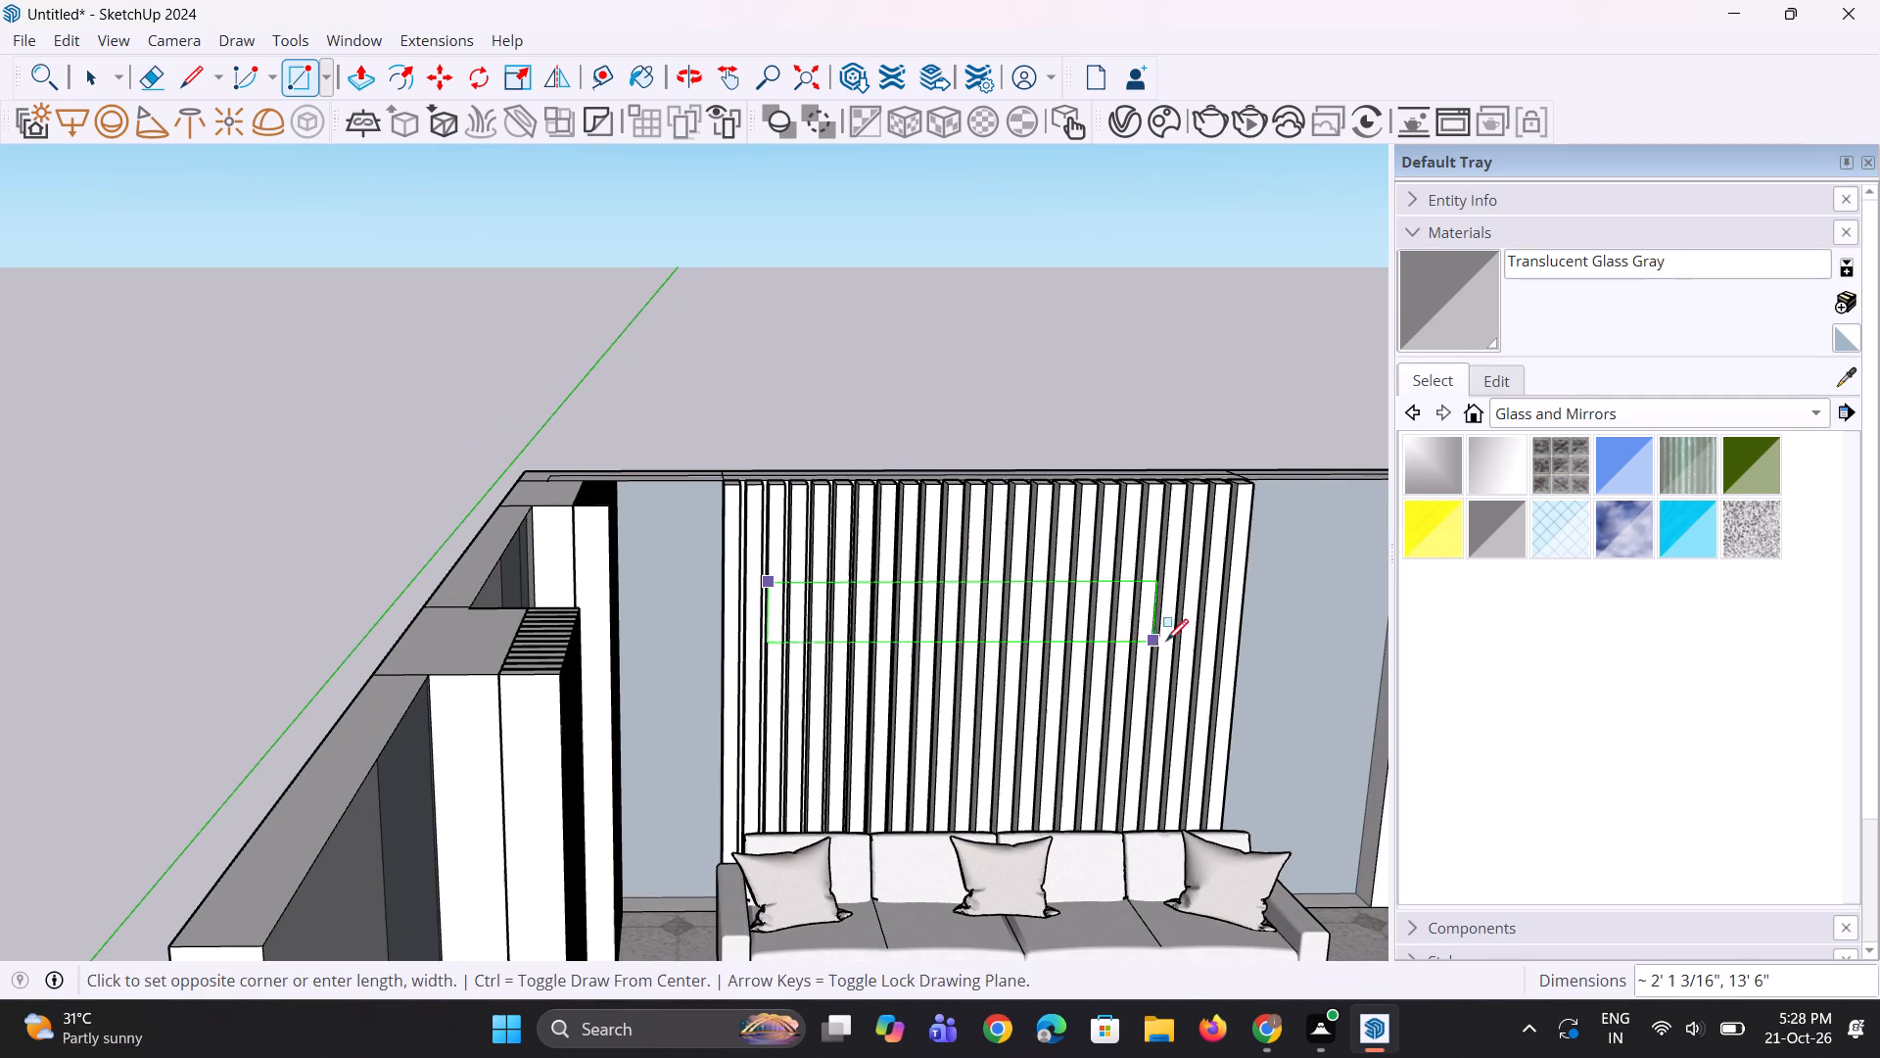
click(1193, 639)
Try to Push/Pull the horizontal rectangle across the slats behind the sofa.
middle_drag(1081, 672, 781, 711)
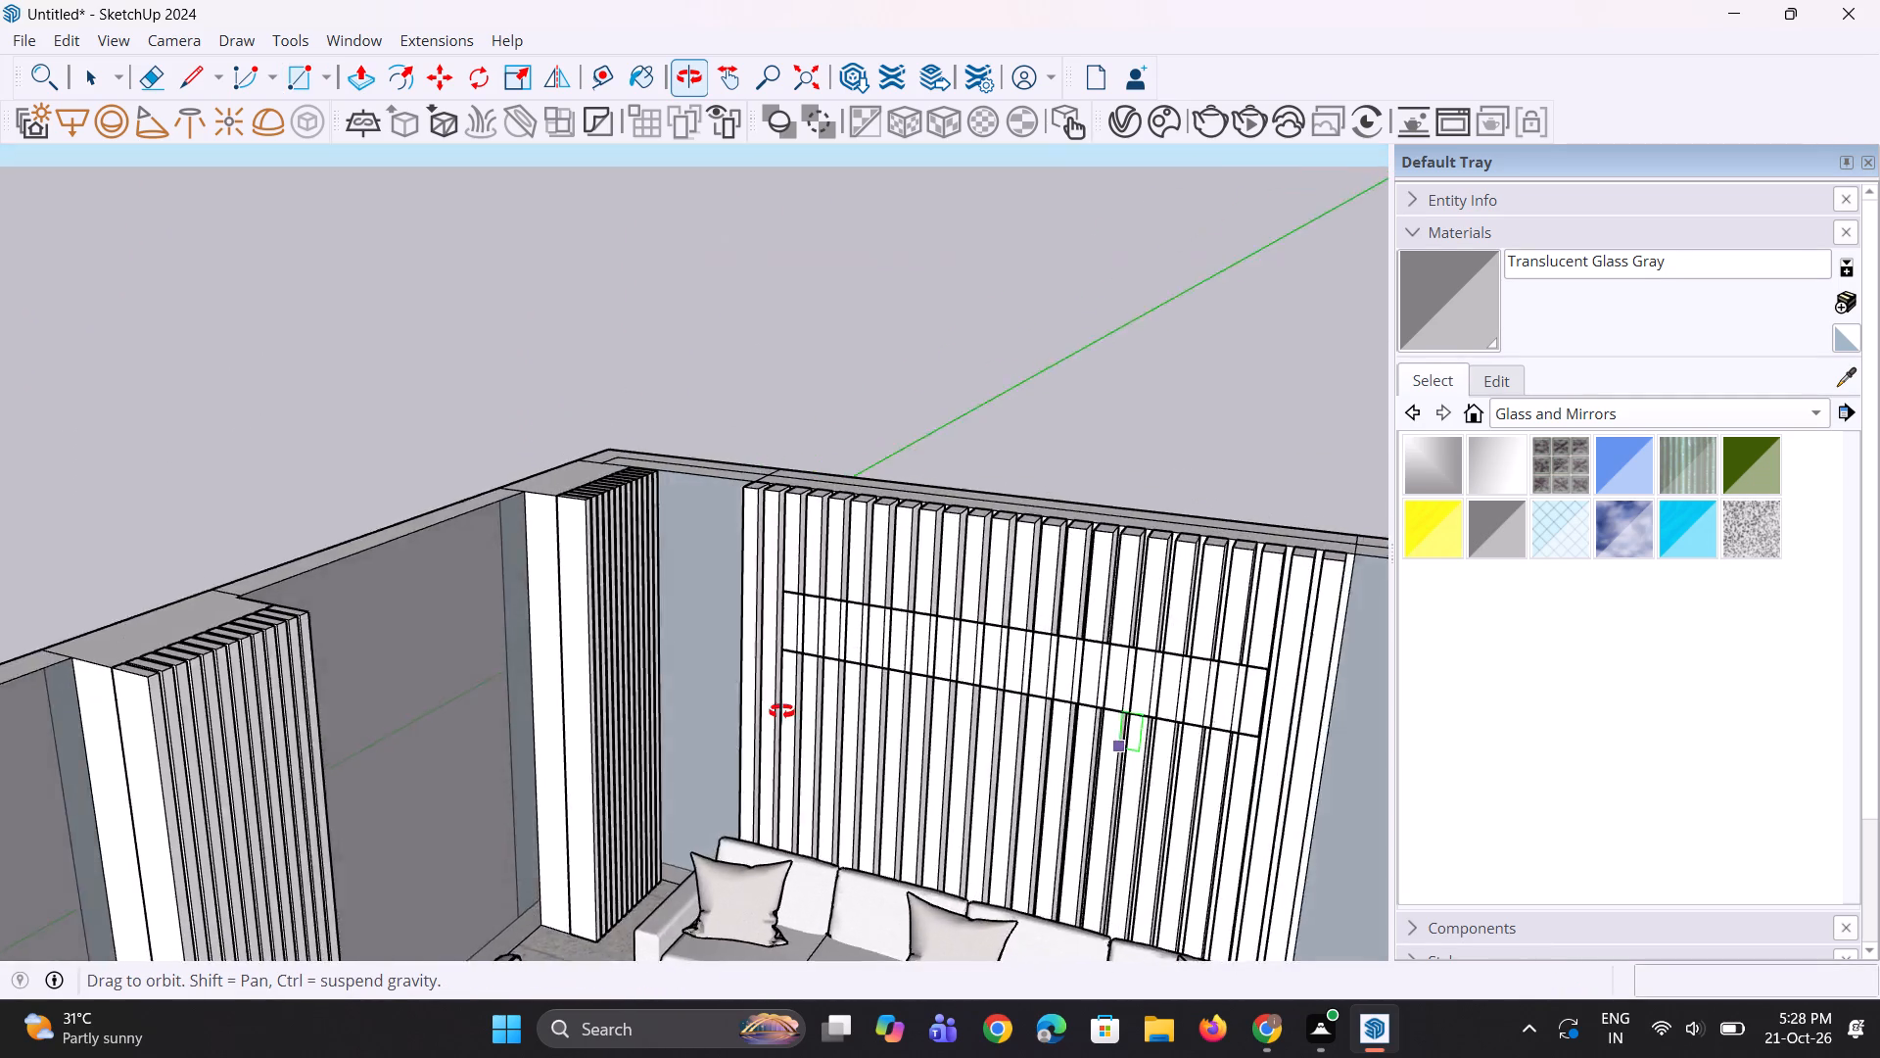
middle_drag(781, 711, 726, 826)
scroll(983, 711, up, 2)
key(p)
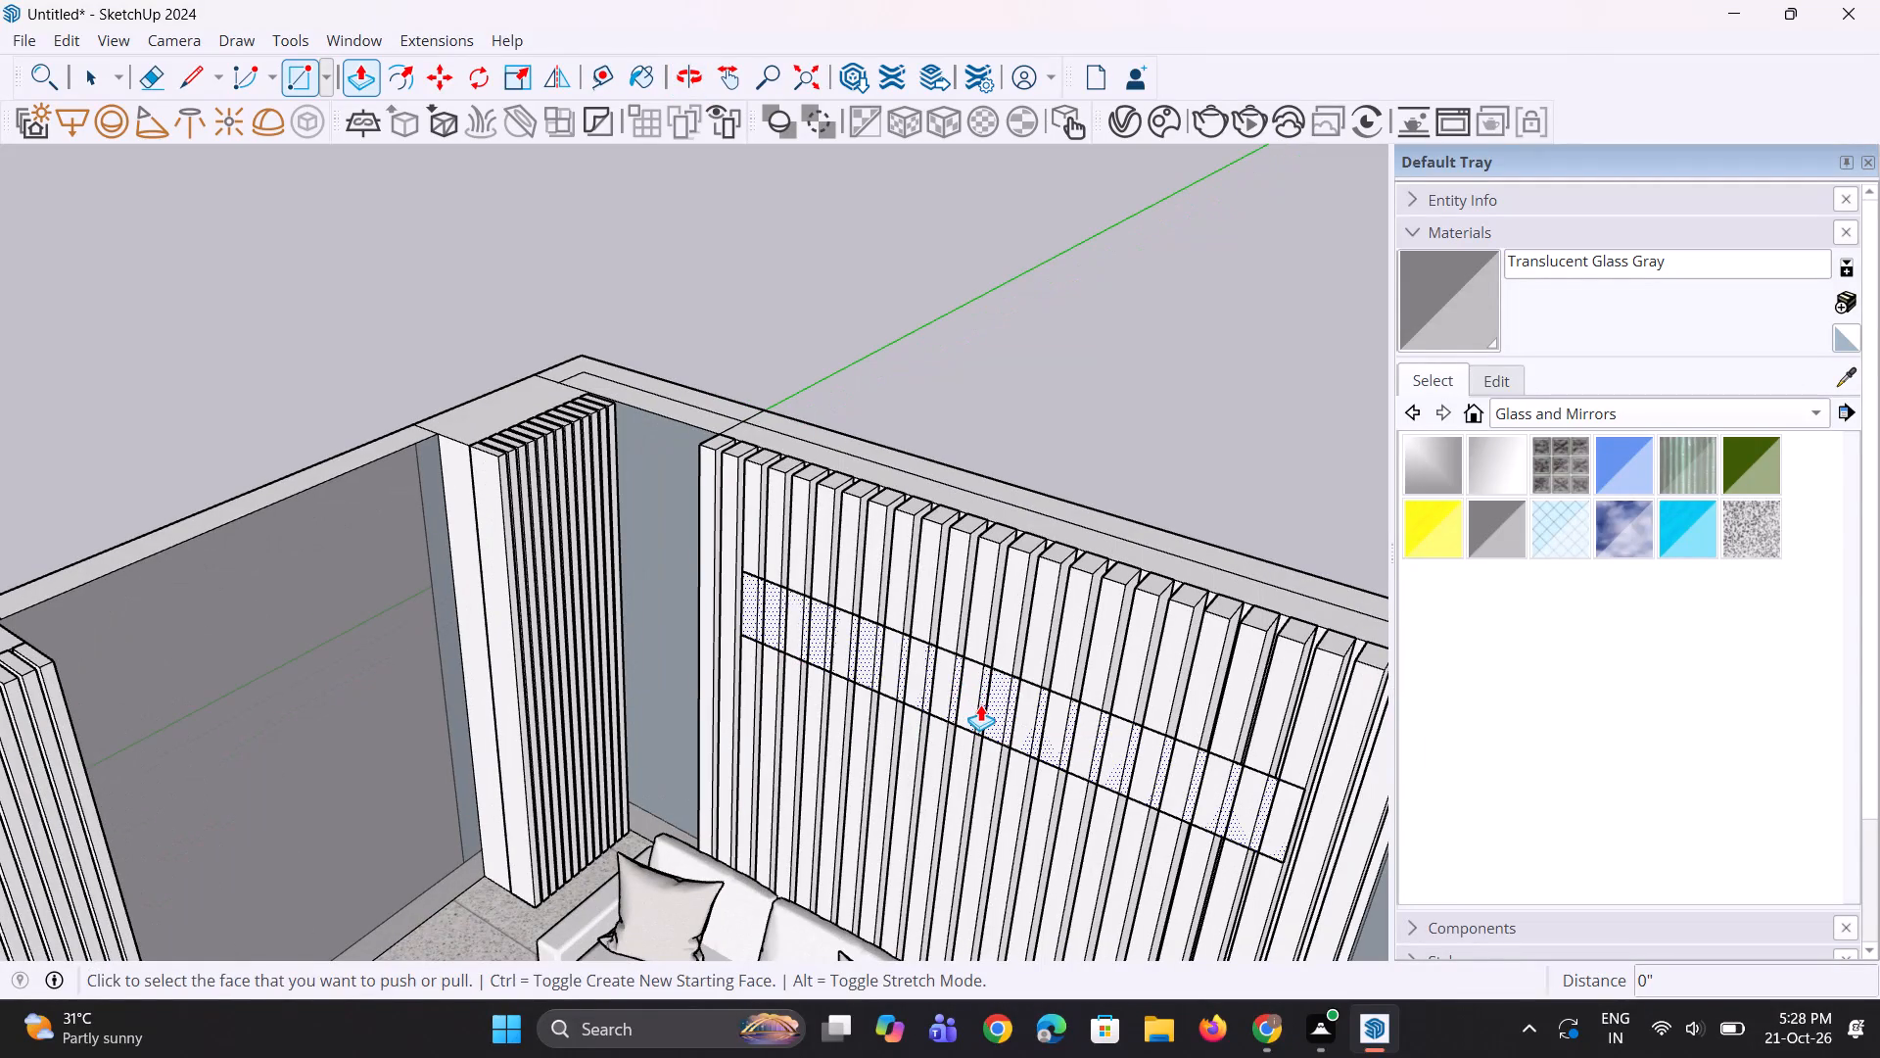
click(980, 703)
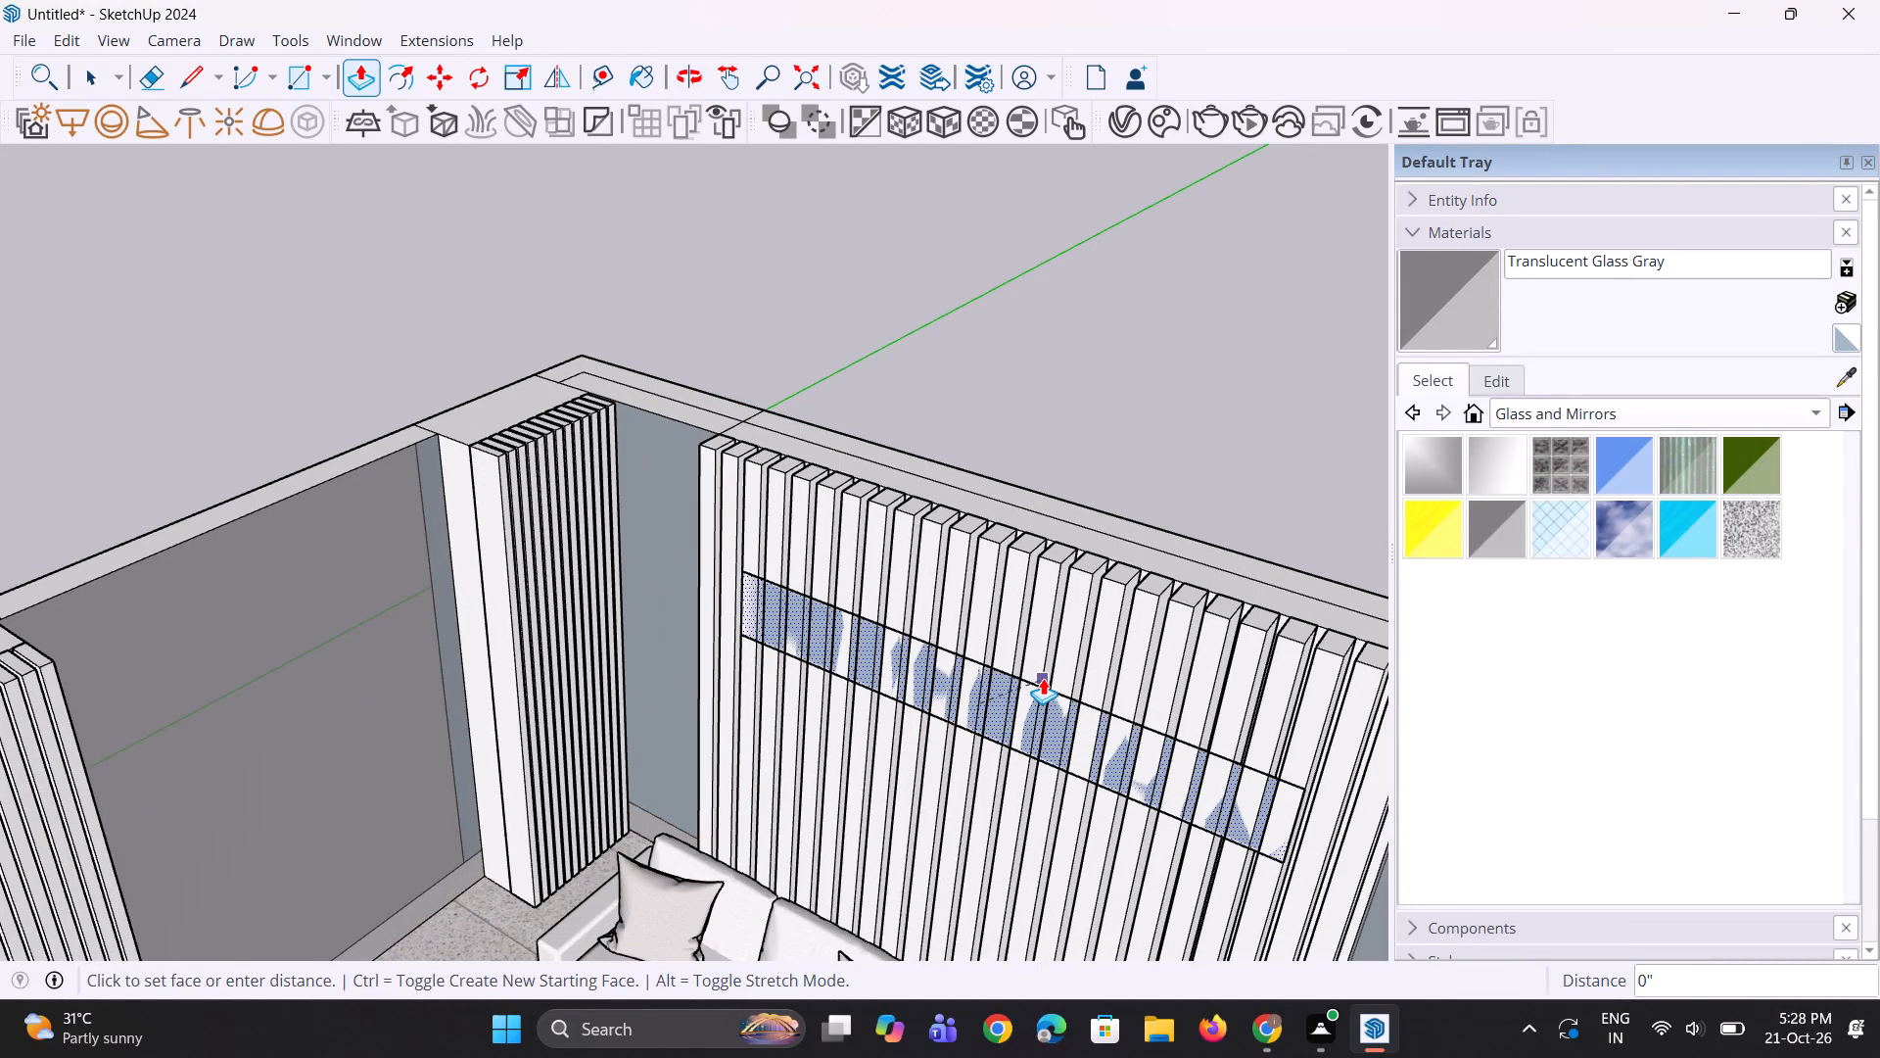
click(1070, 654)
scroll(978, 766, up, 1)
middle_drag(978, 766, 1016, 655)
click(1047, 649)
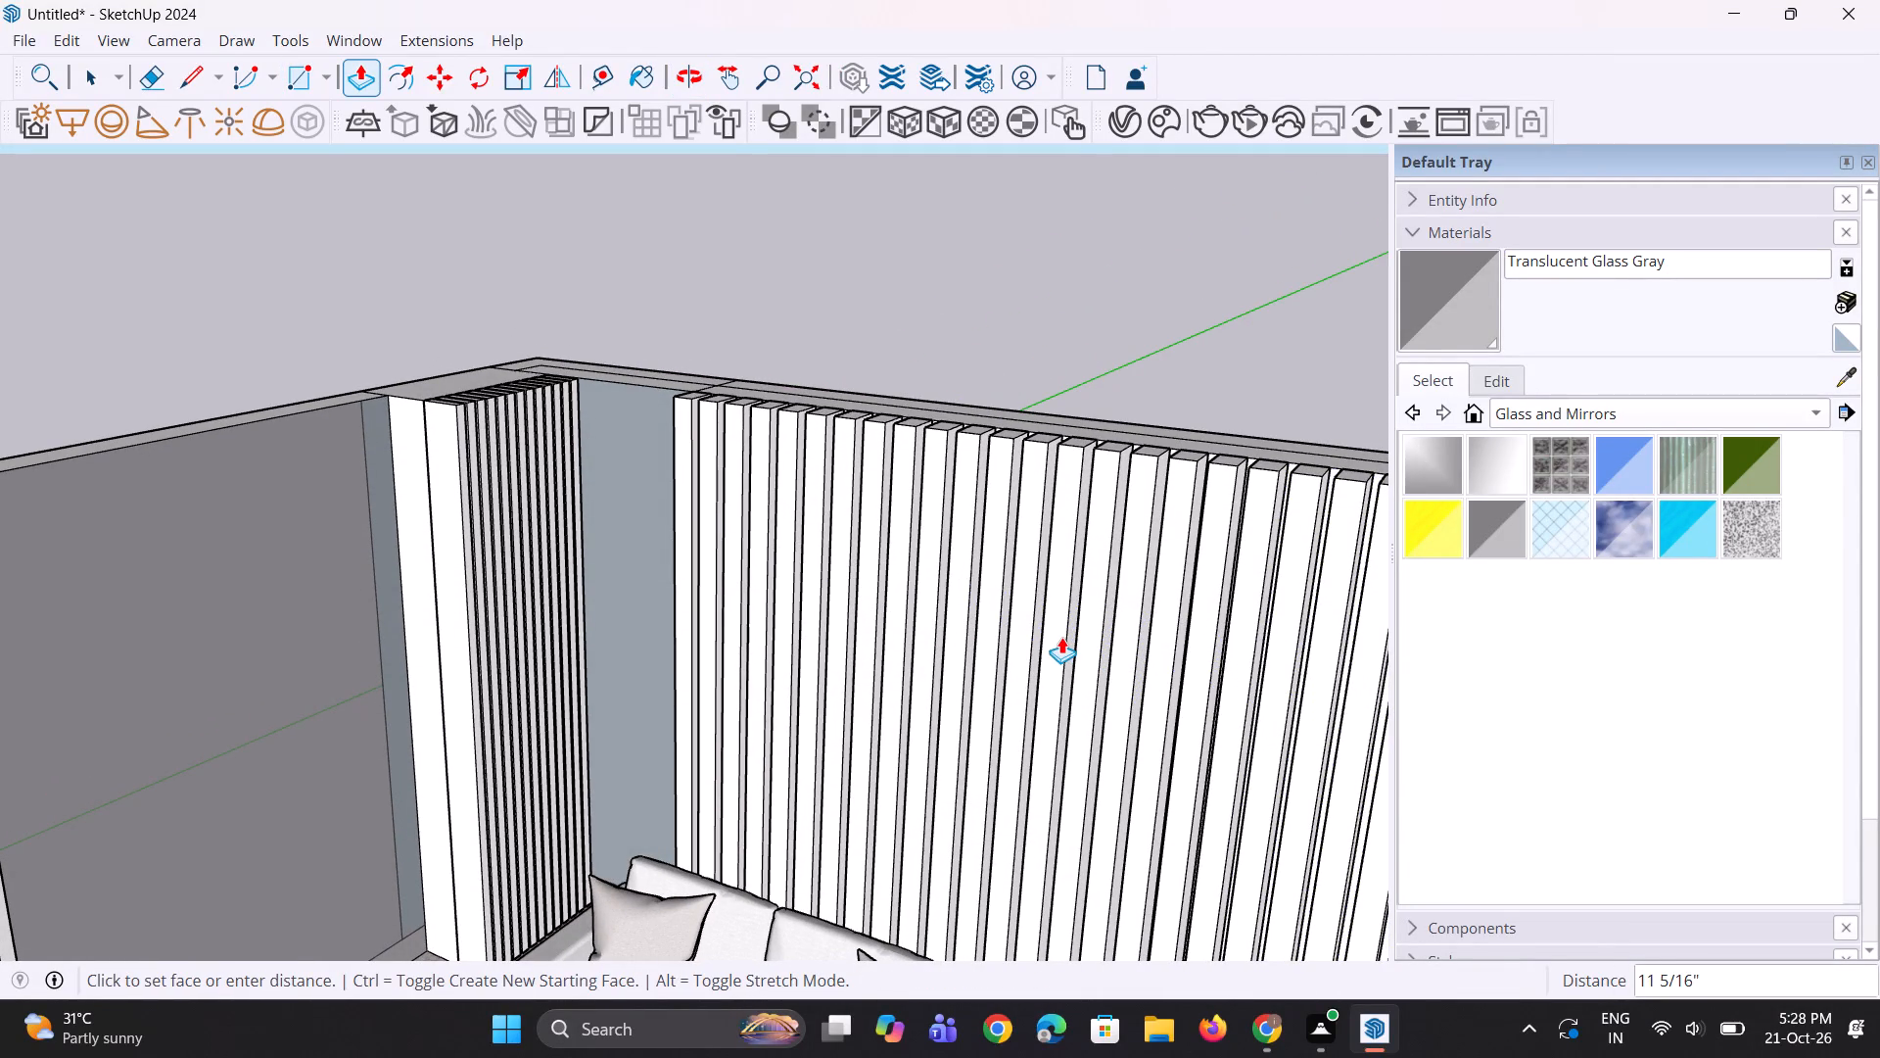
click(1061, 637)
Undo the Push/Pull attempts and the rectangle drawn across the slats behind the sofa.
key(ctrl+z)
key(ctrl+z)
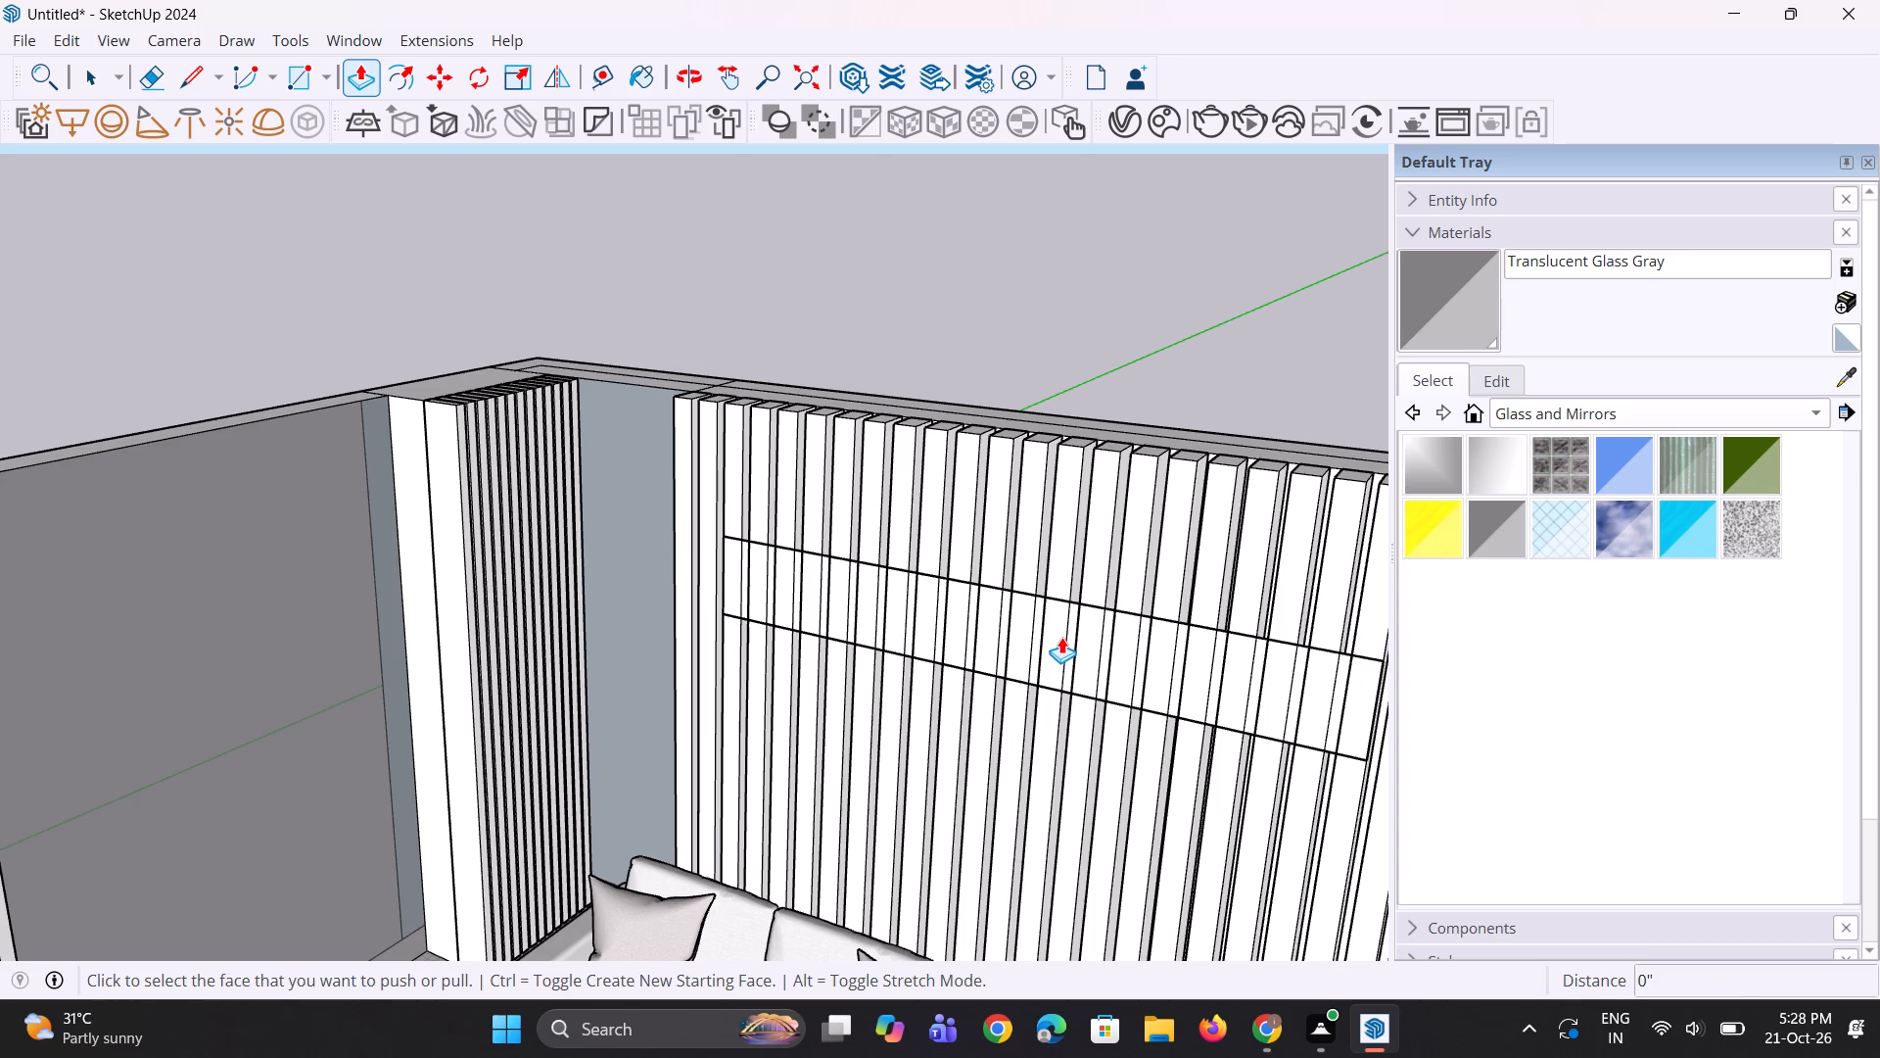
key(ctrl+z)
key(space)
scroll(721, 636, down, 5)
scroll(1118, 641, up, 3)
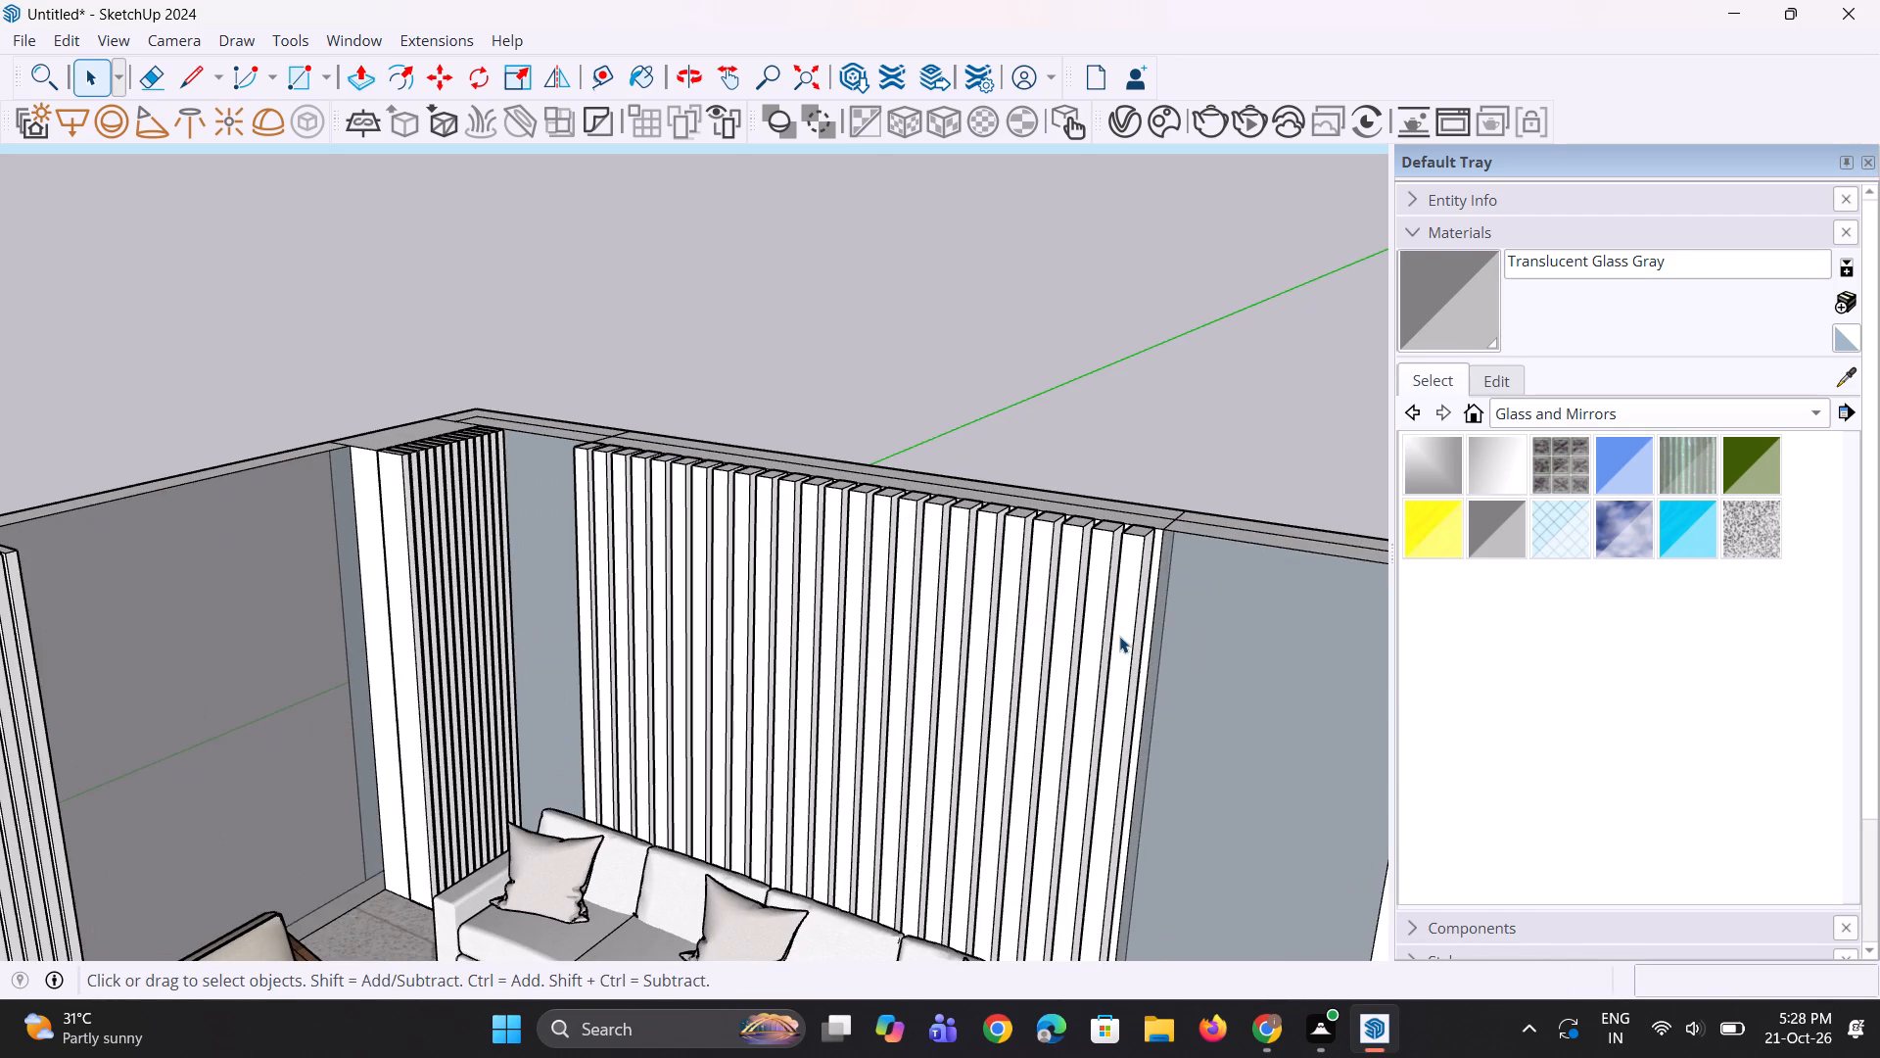
Explode the first three slat groups behind the sofa, starting at the end farthest from the corner column.
click(1119, 636)
scroll(1119, 636, up, 3)
right_click(1119, 636)
scroll(1118, 623, up, 1)
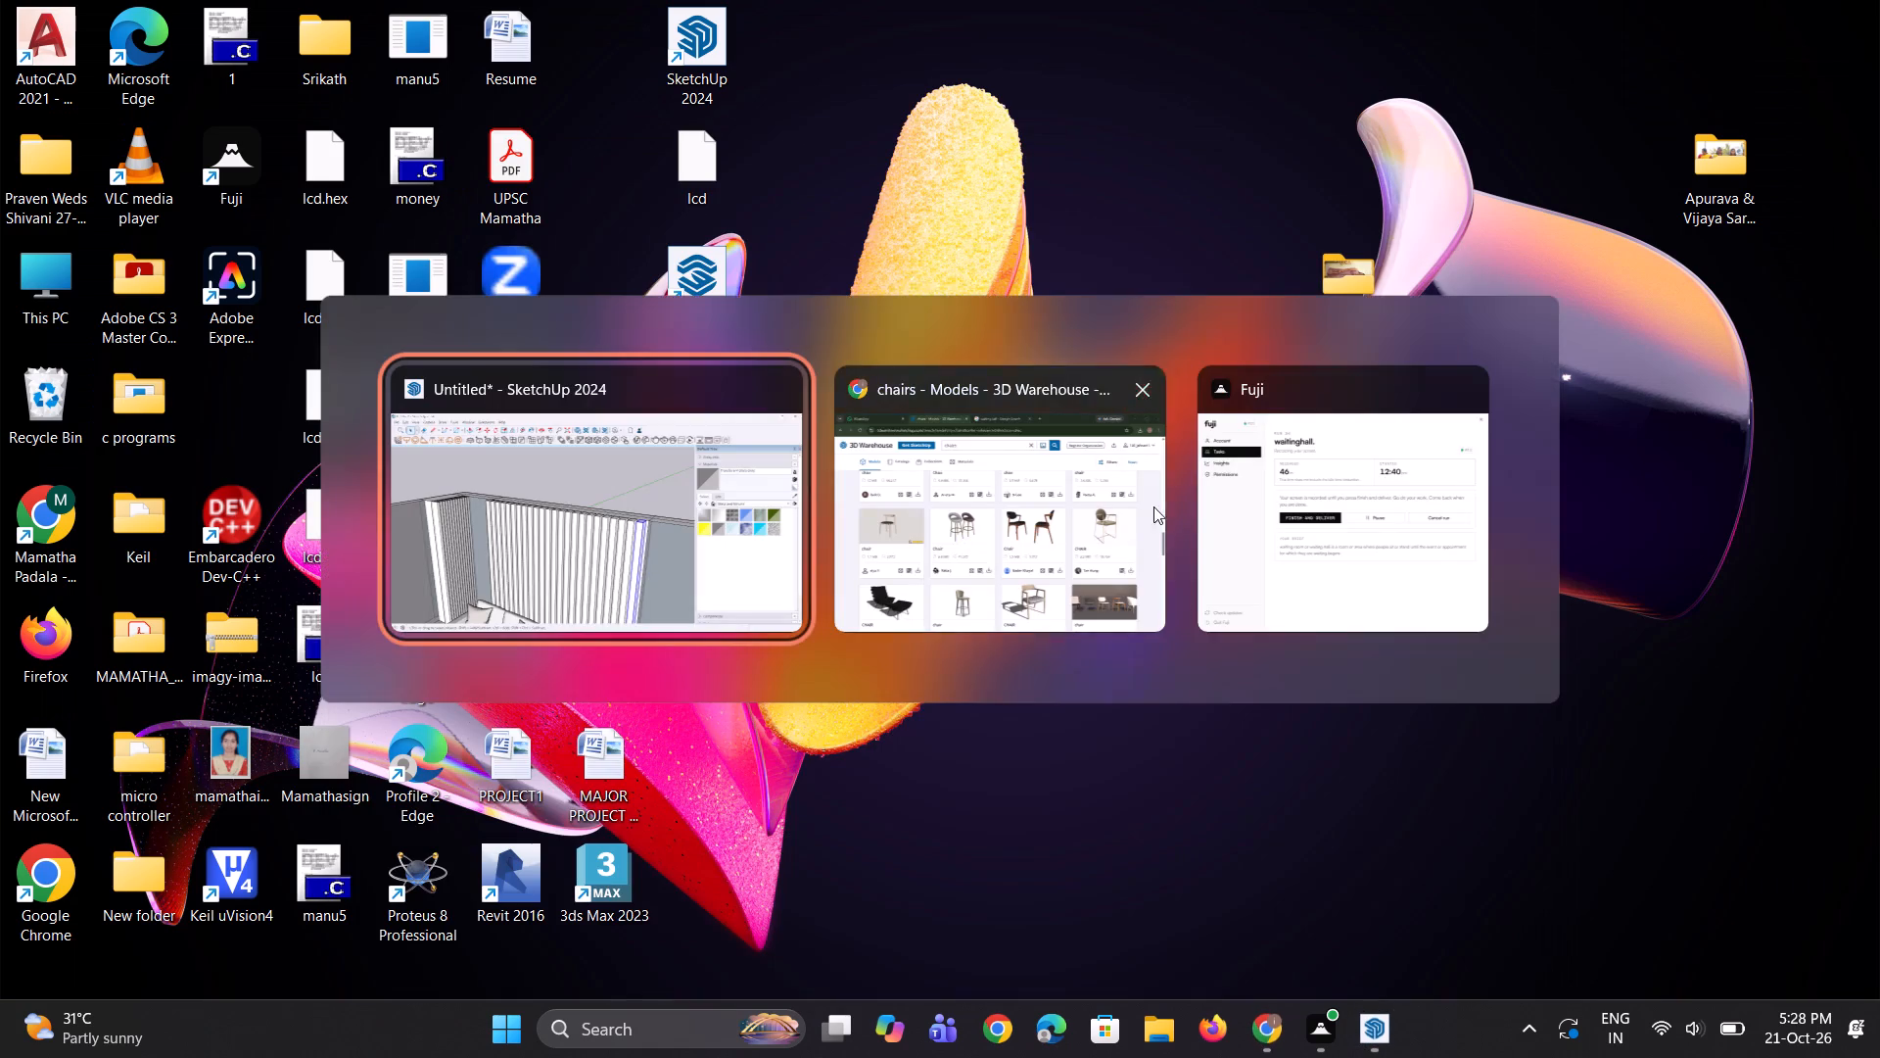
click(712, 573)
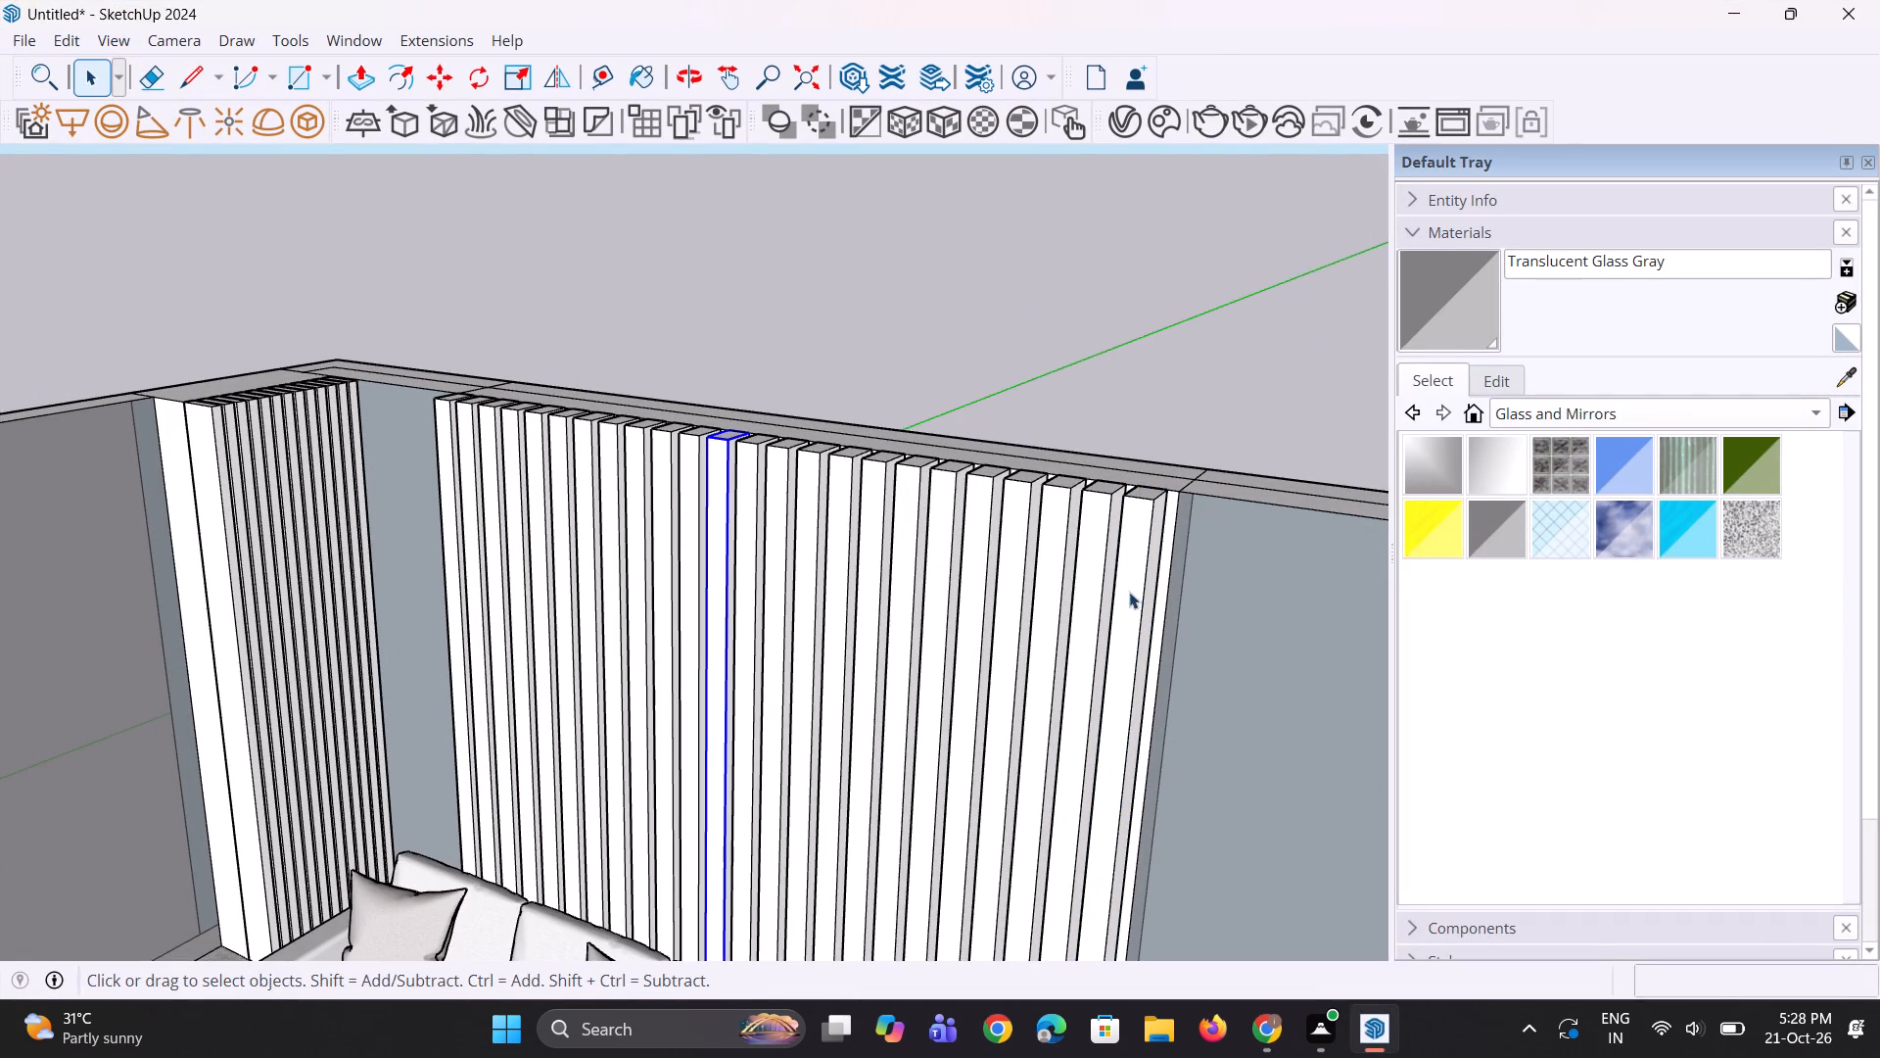
right_click(1129, 592)
click(1219, 240)
click(1175, 393)
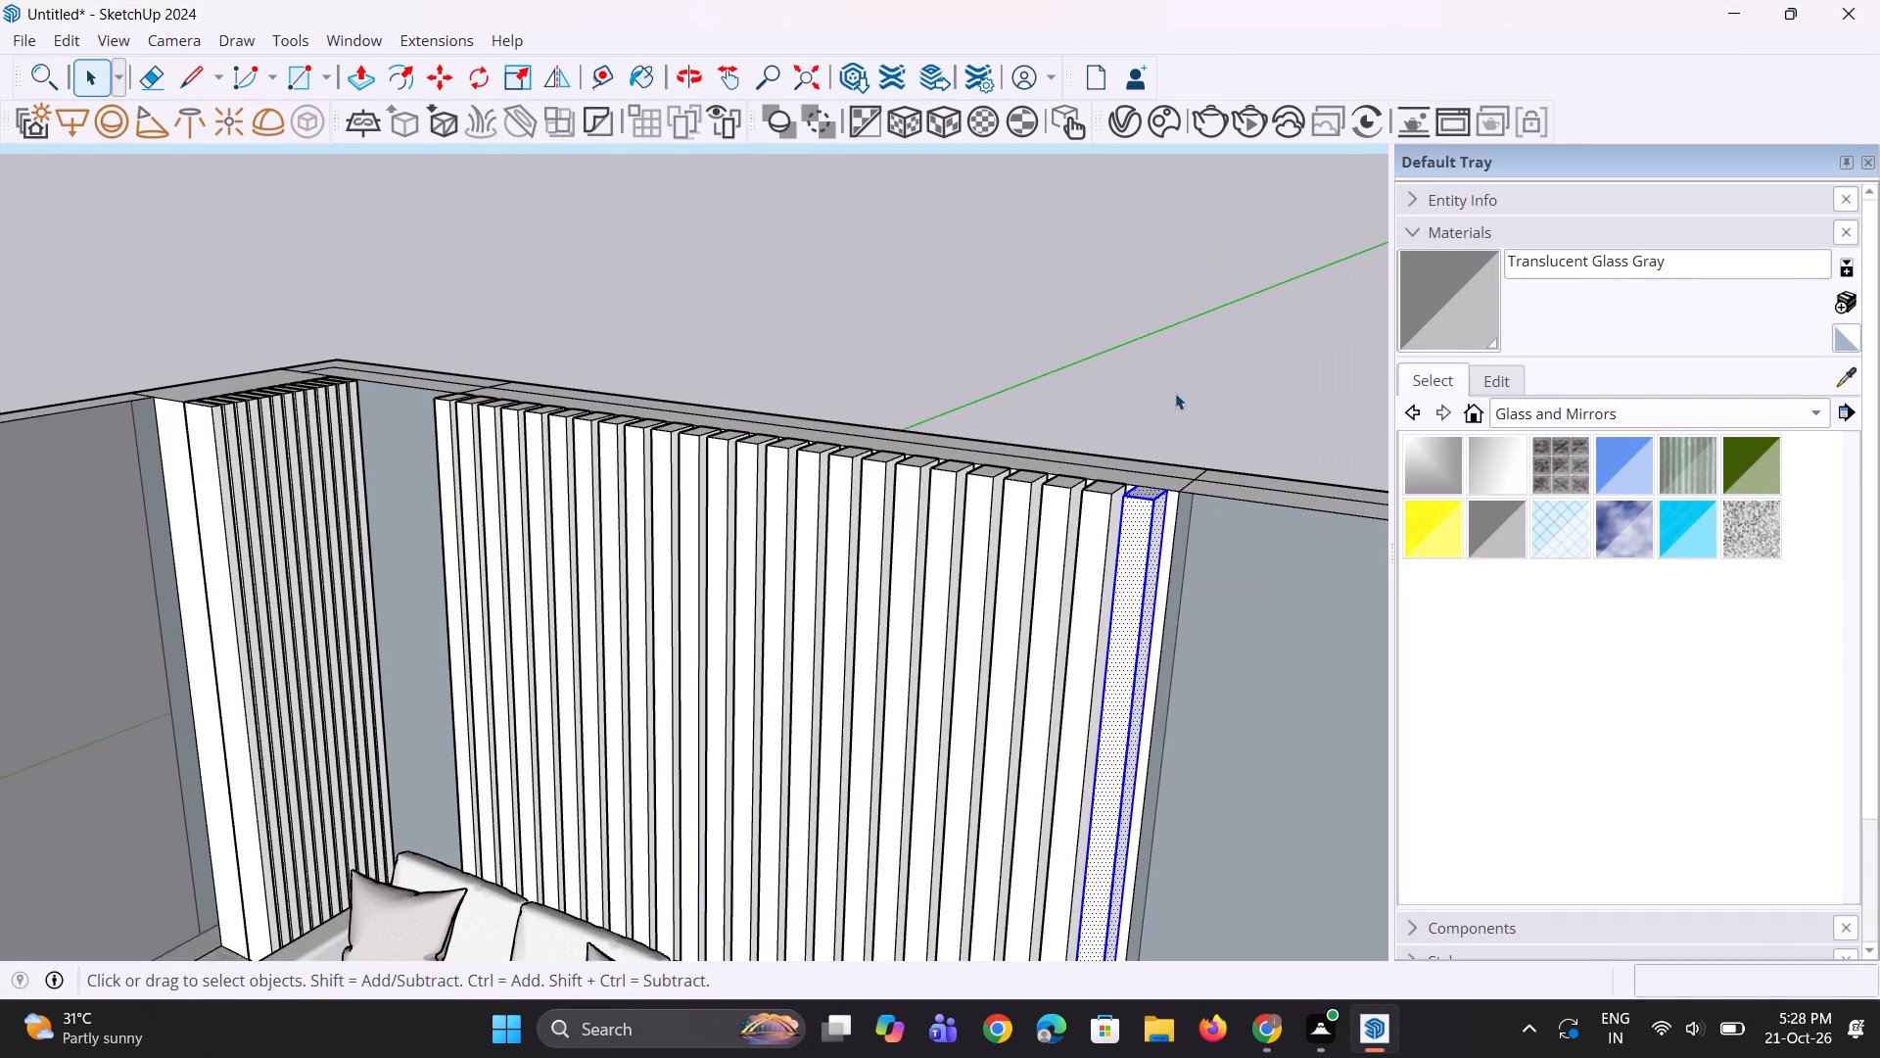
click(1103, 532)
right_click(1103, 532)
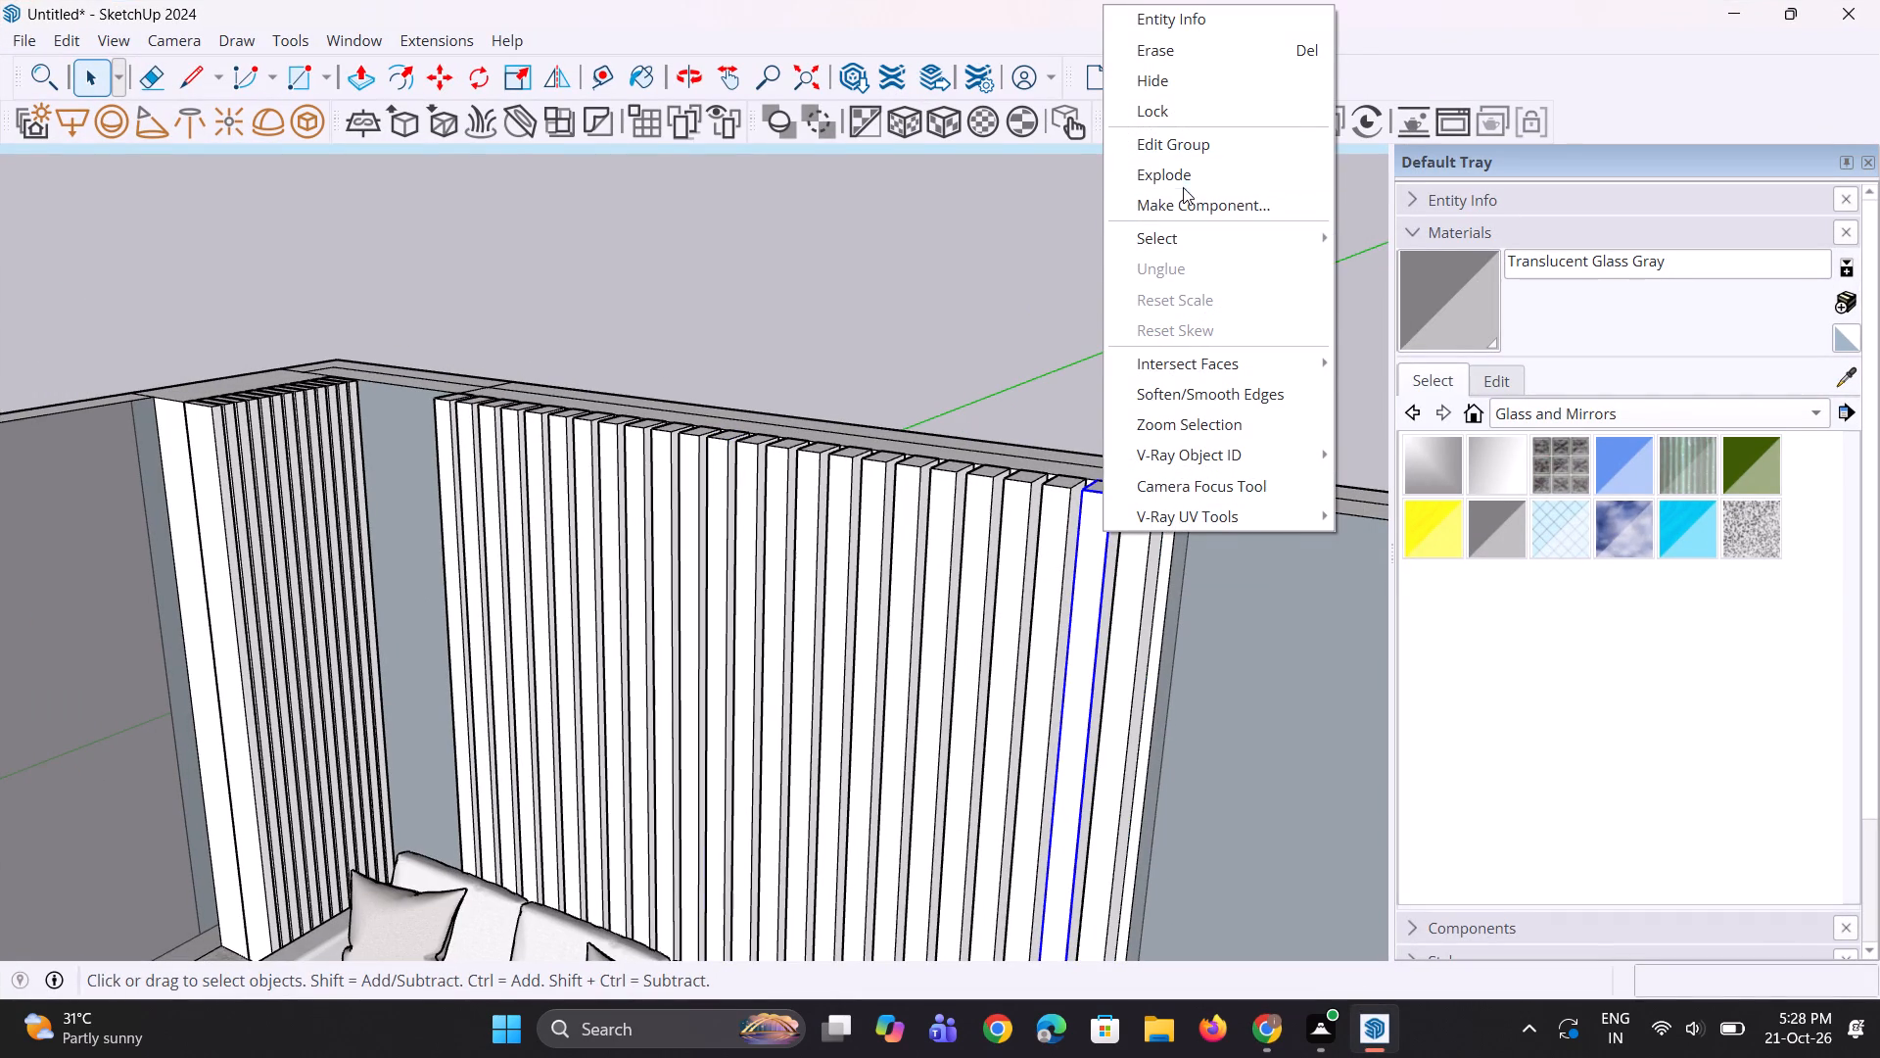
click(1184, 183)
click(1059, 582)
right_click(1057, 576)
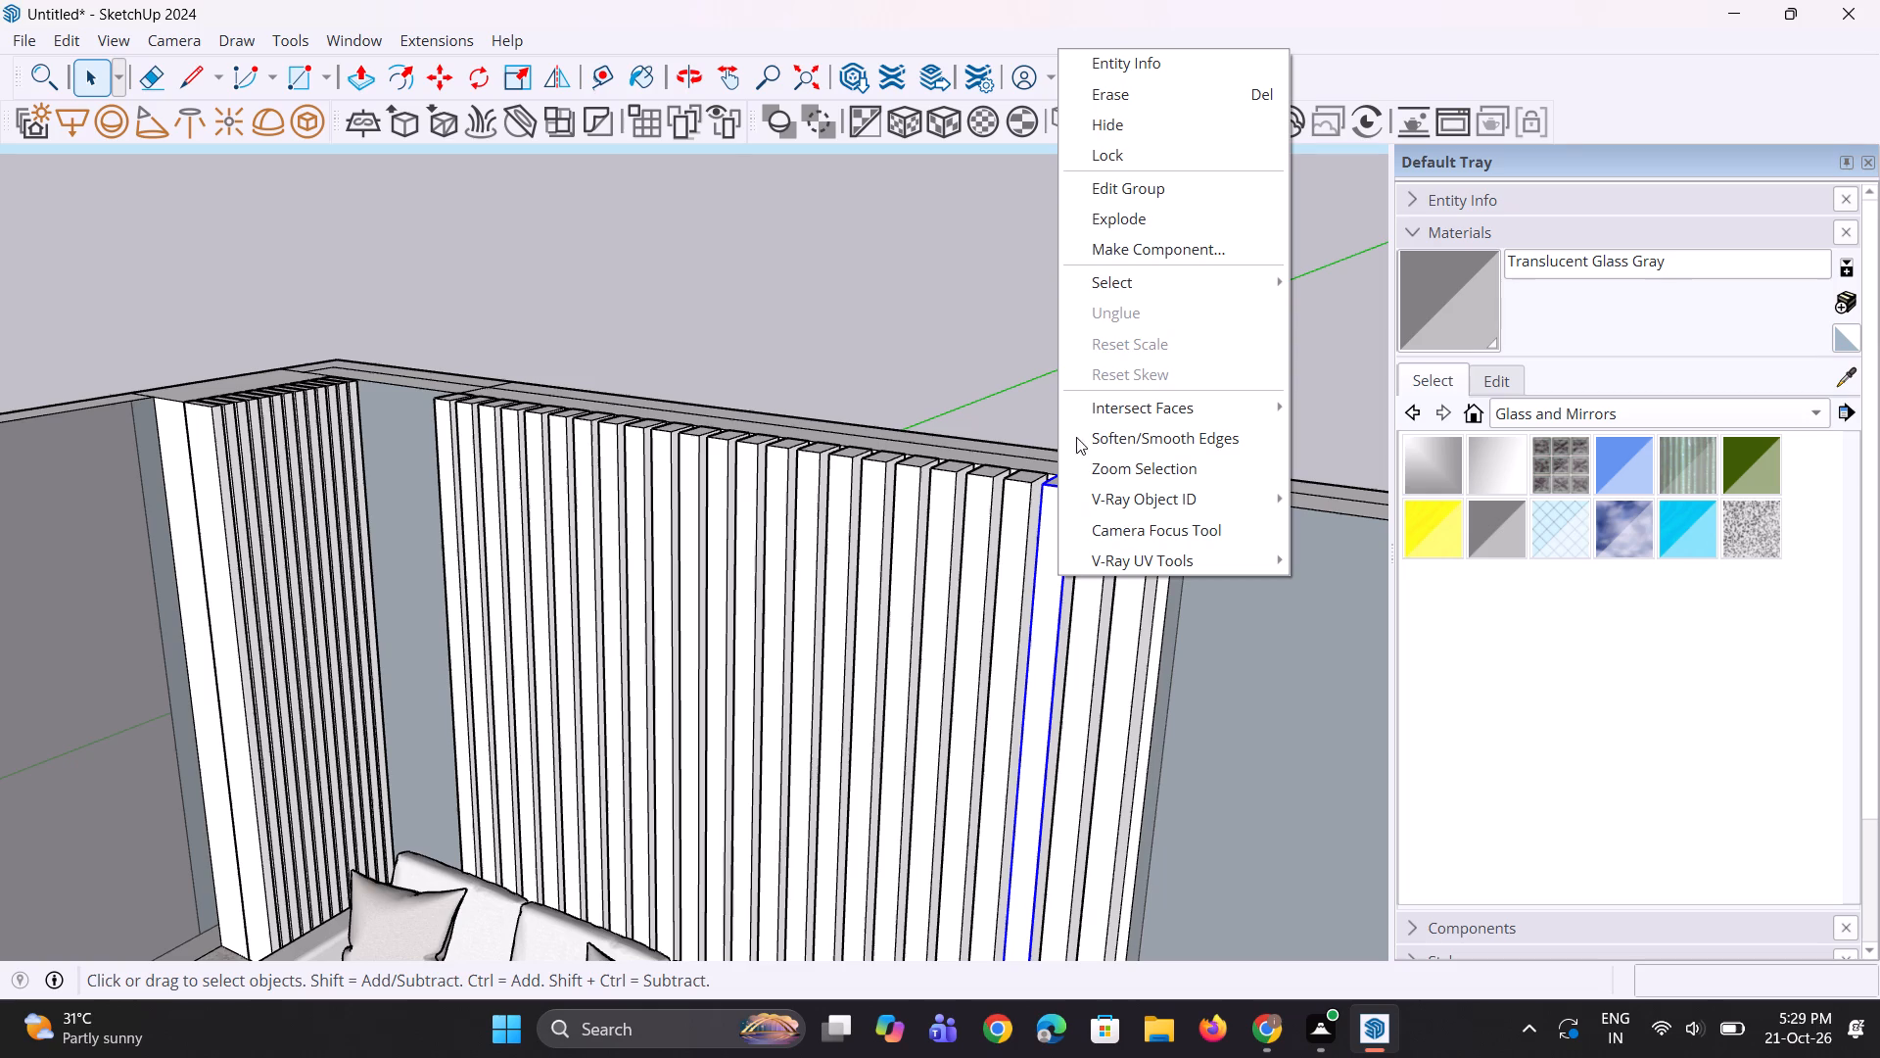
click(1121, 216)
Explode the next four slat groups behind the sofa, working one by one toward the corner column.
click(1010, 567)
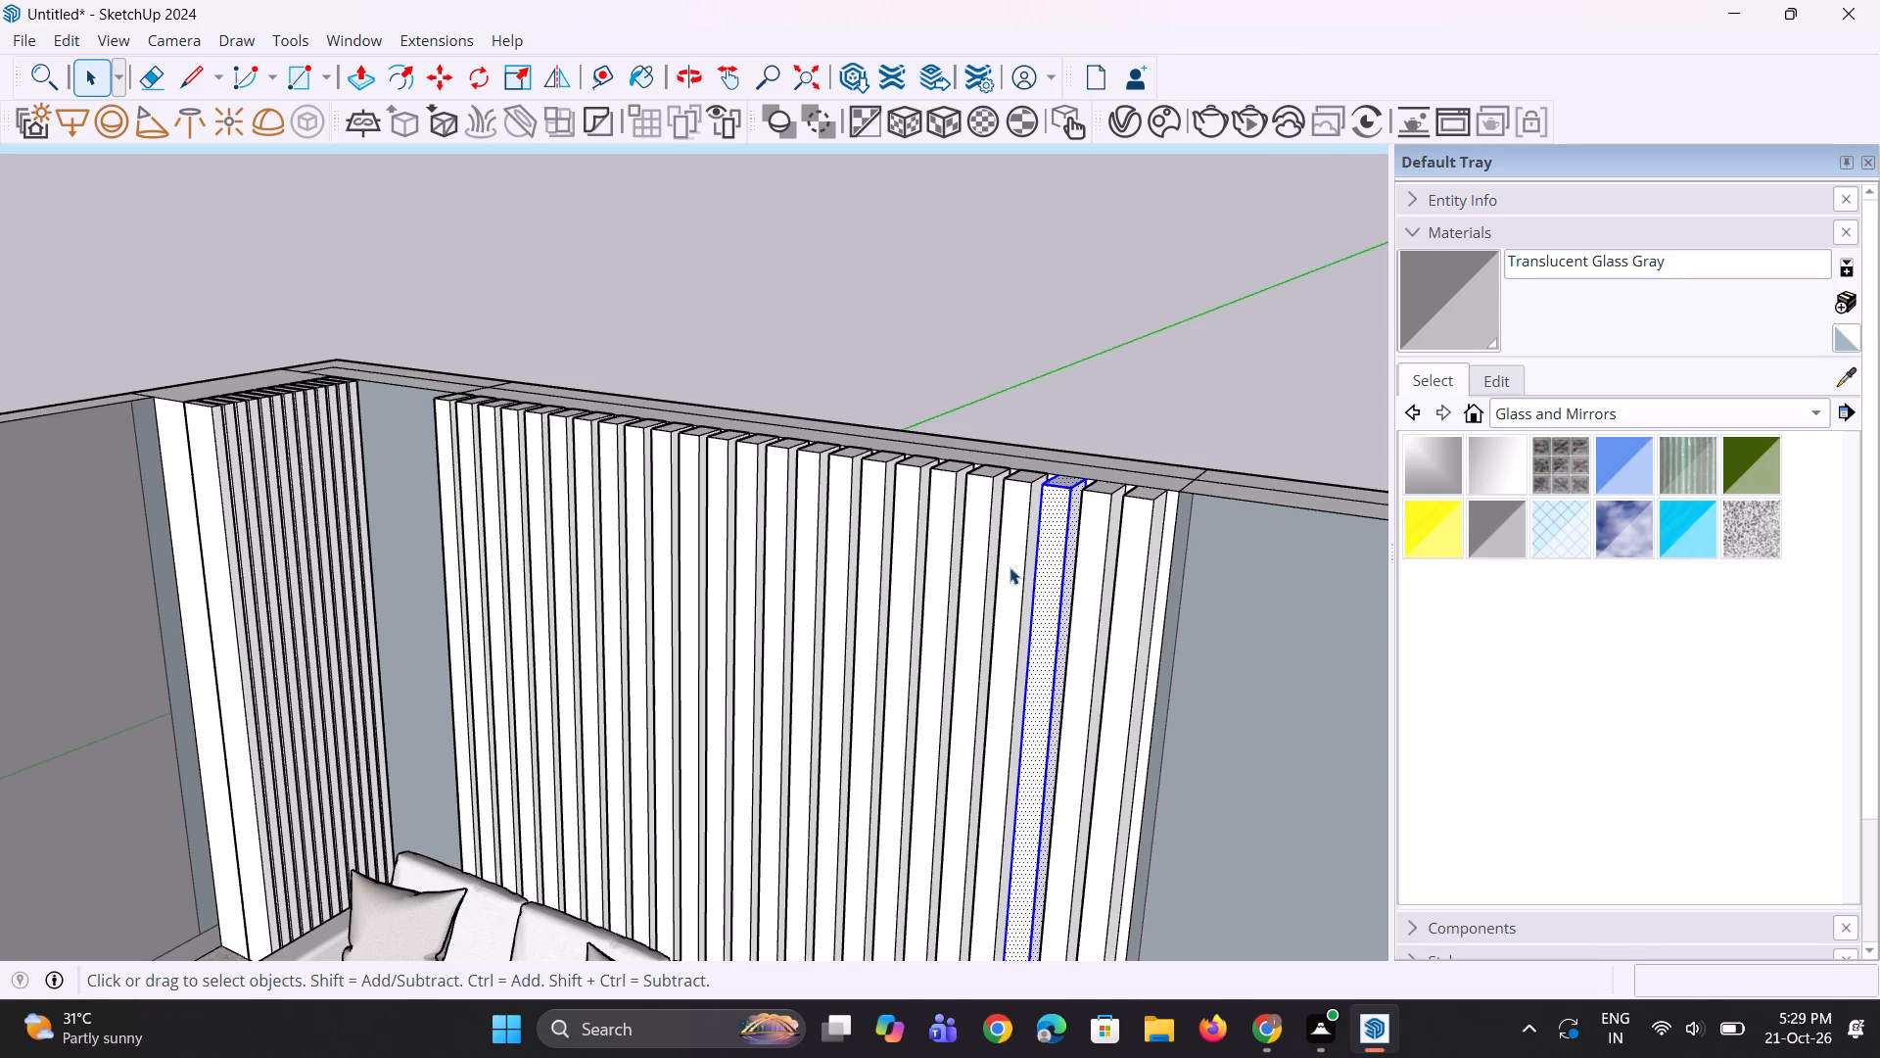
right_click(1010, 567)
click(1072, 220)
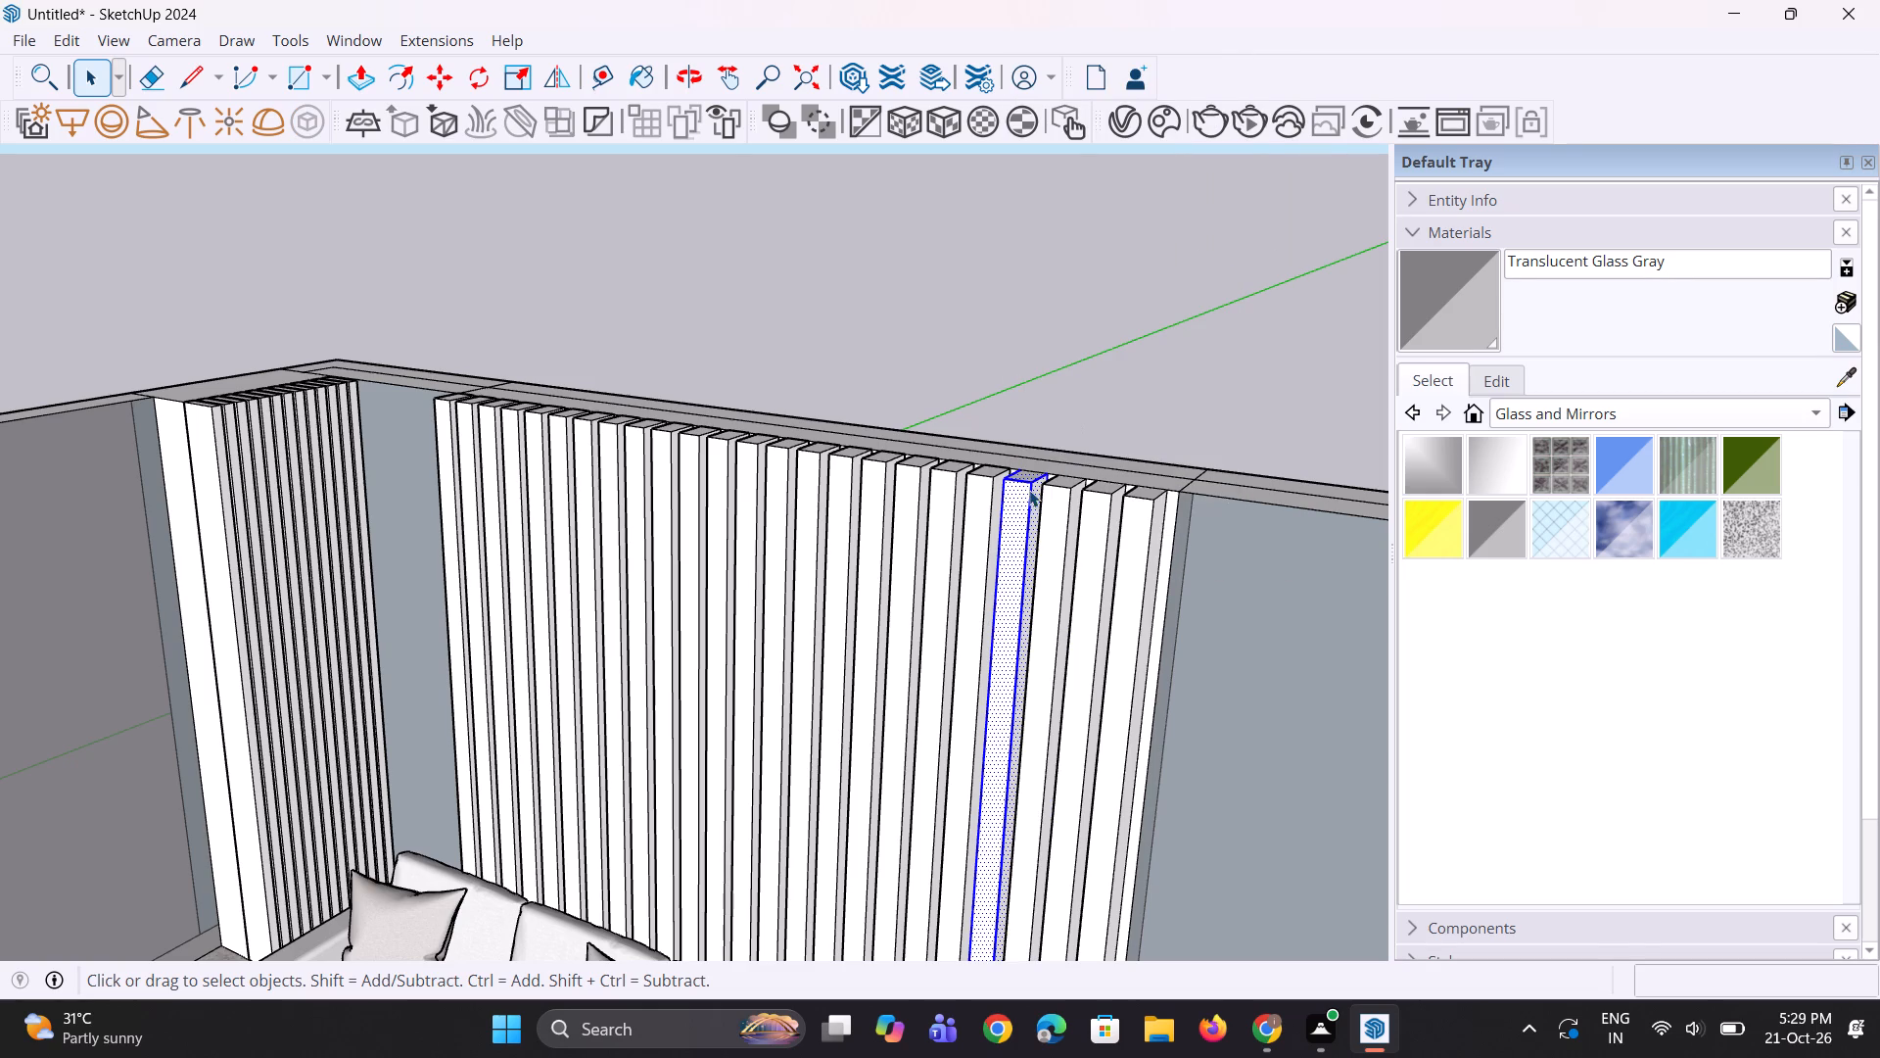
click(975, 564)
right_click(975, 564)
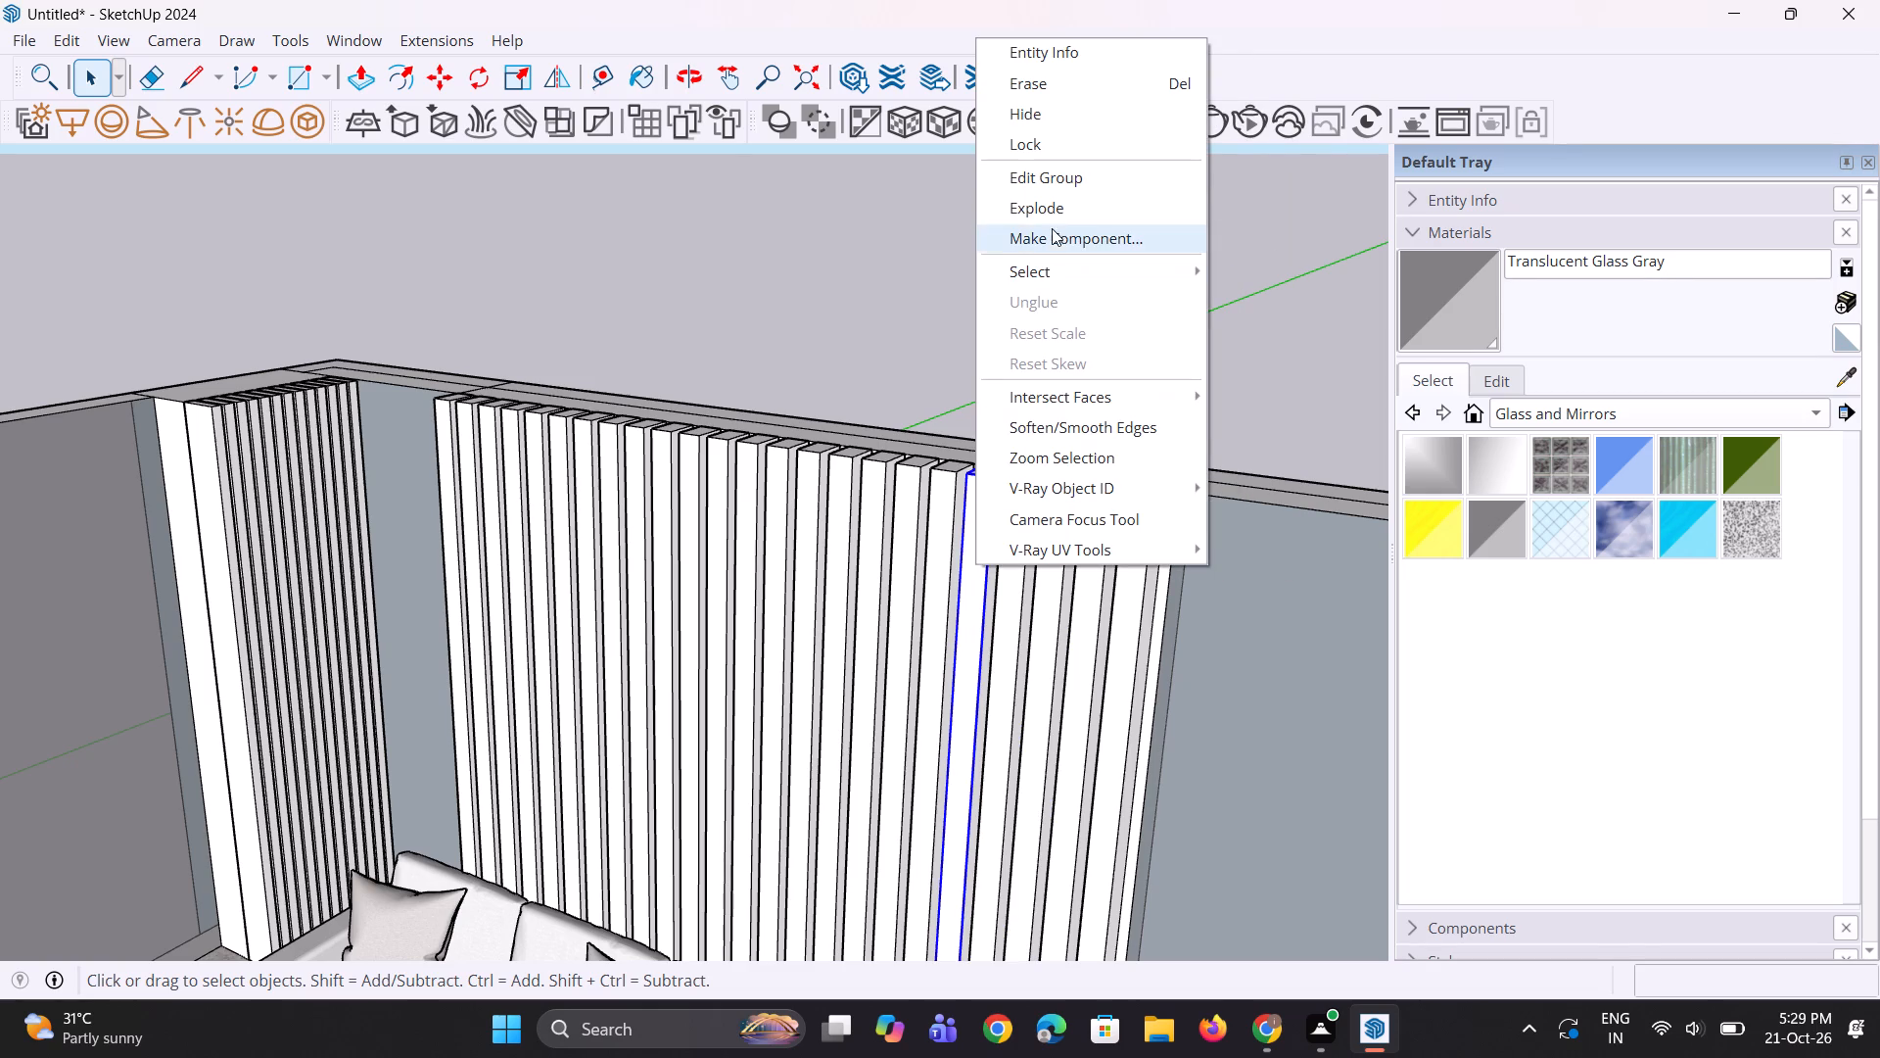
click(1055, 213)
click(948, 498)
right_click(953, 495)
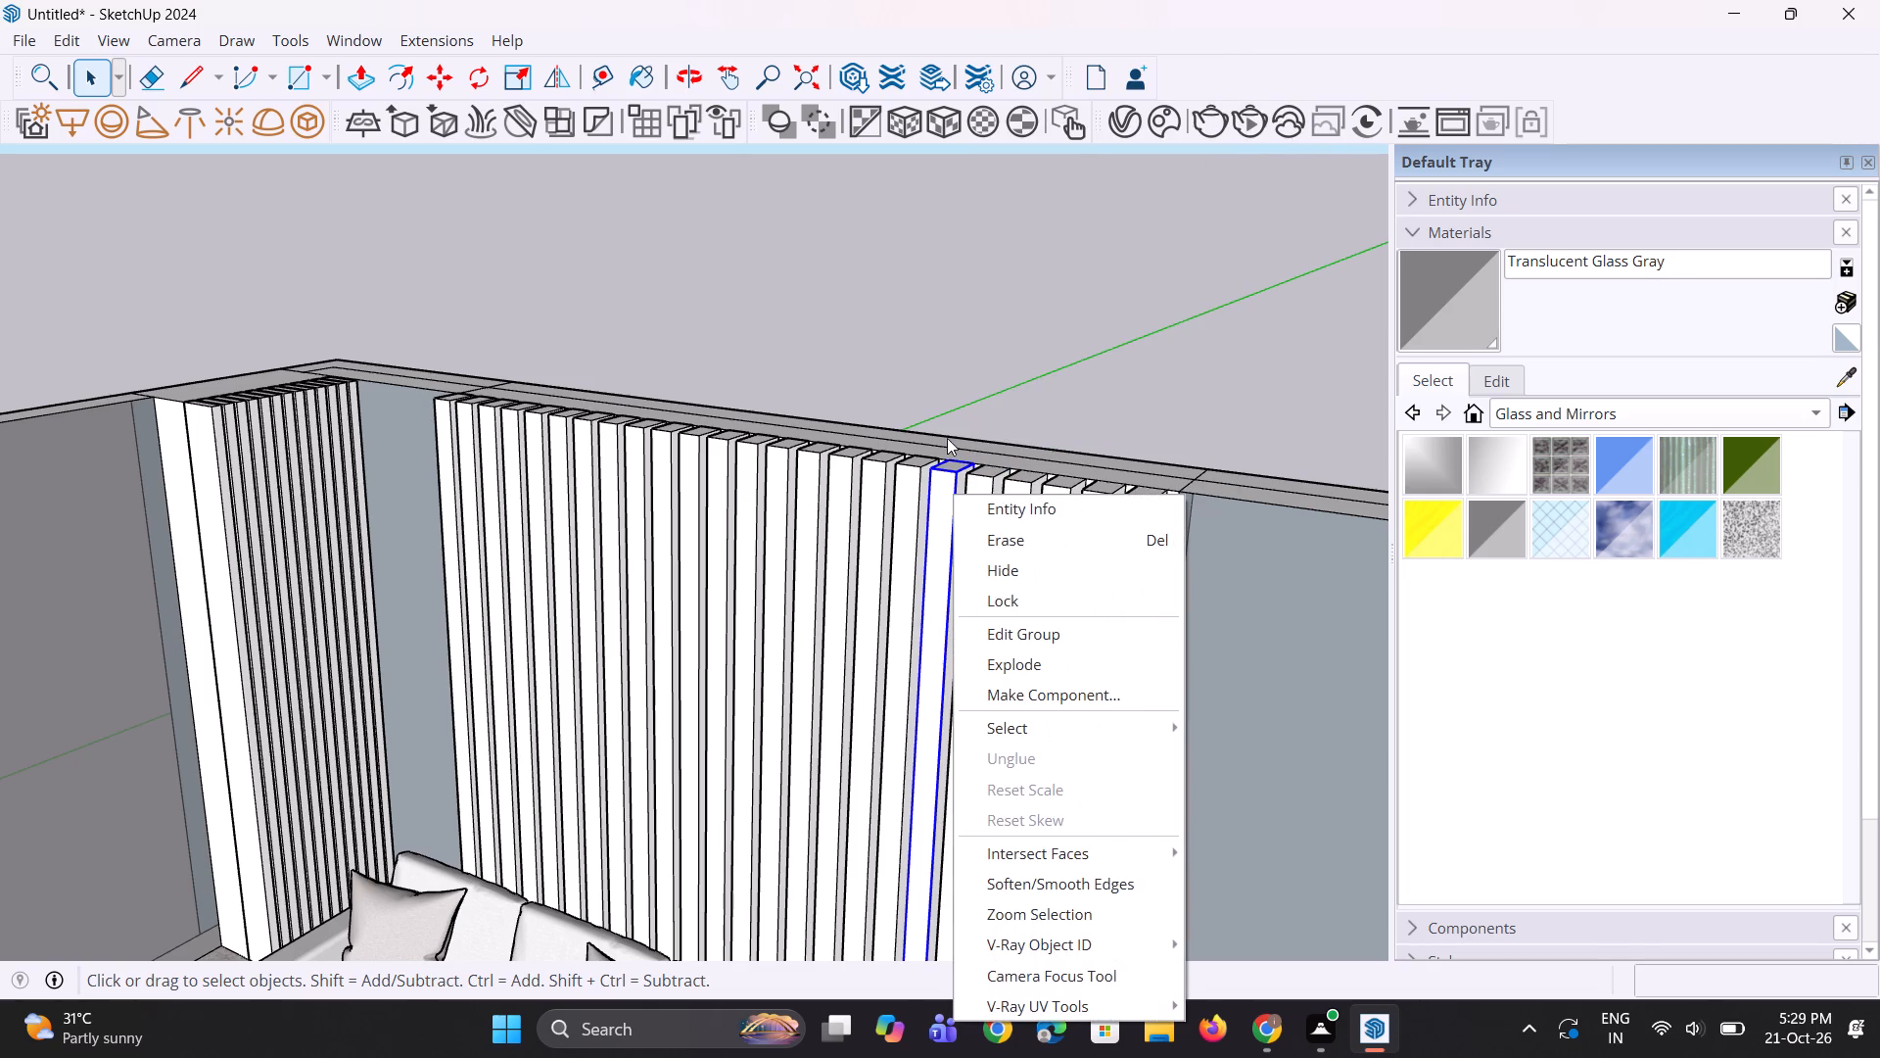
click(1013, 673)
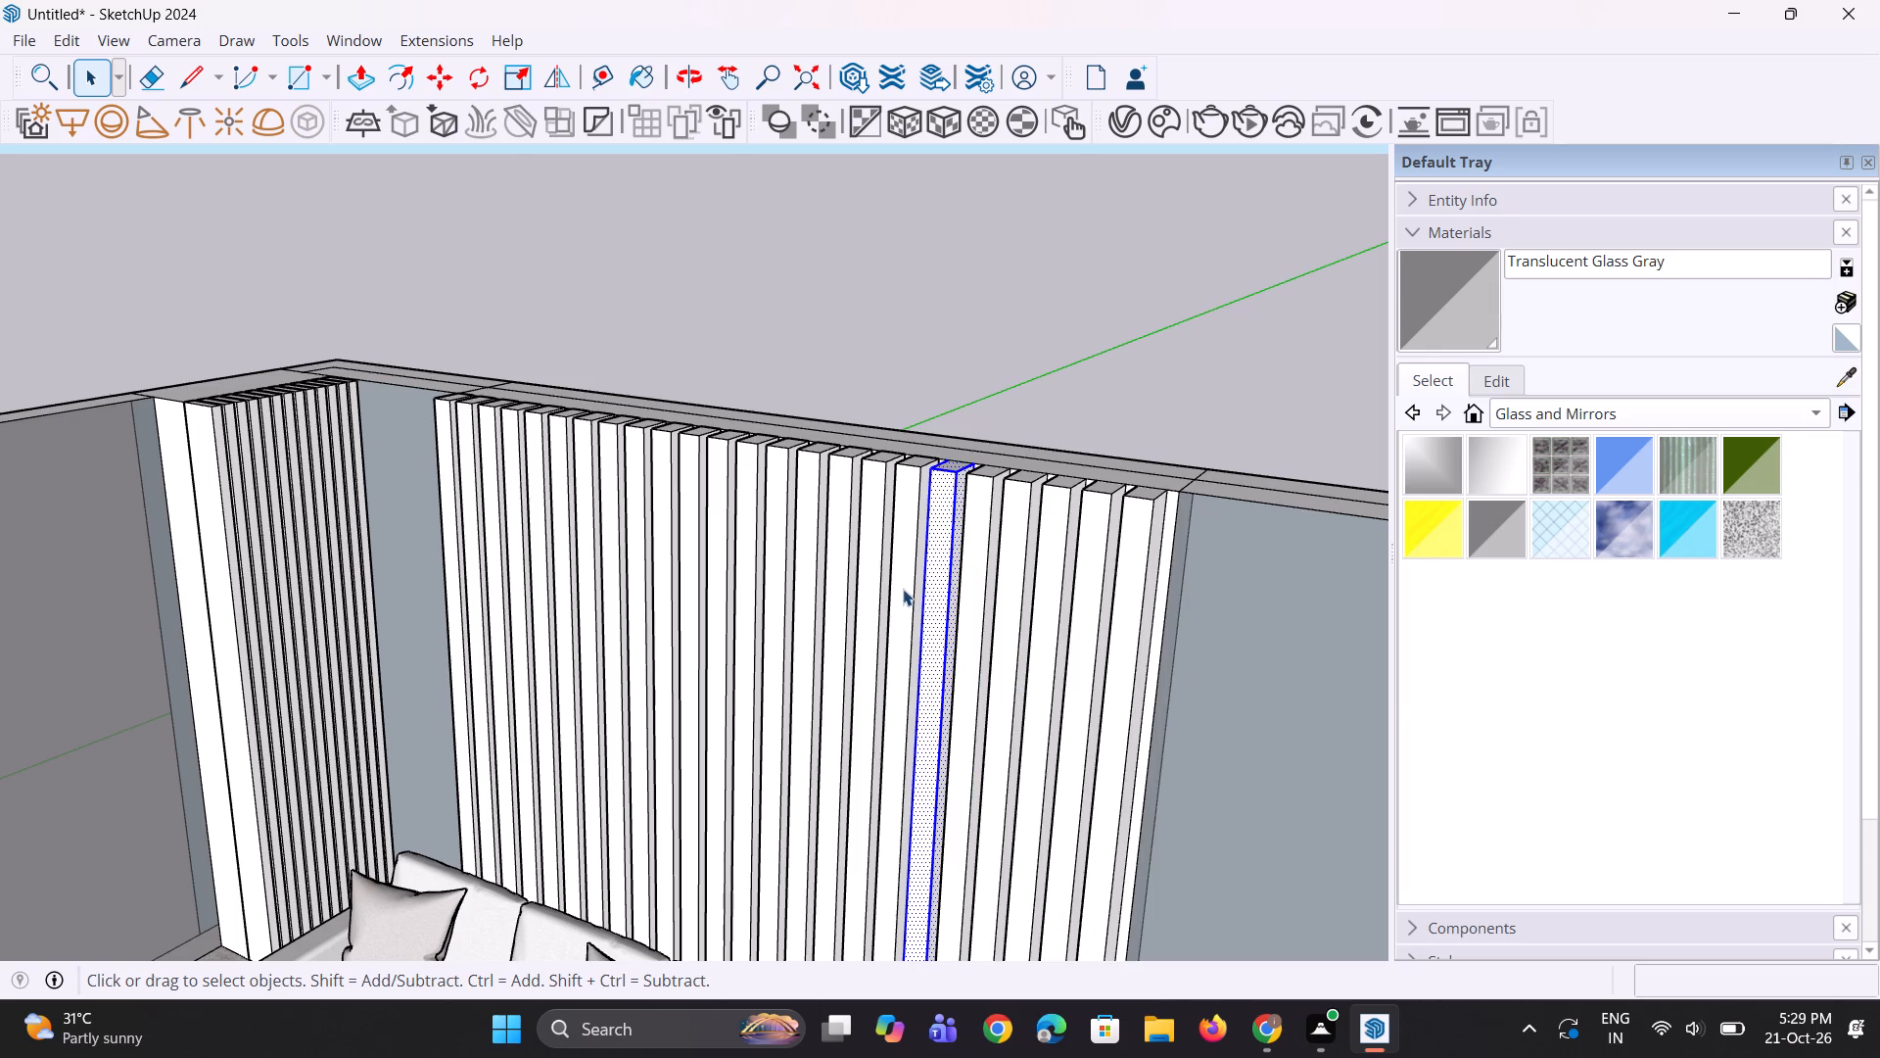
click(904, 590)
right_click(903, 589)
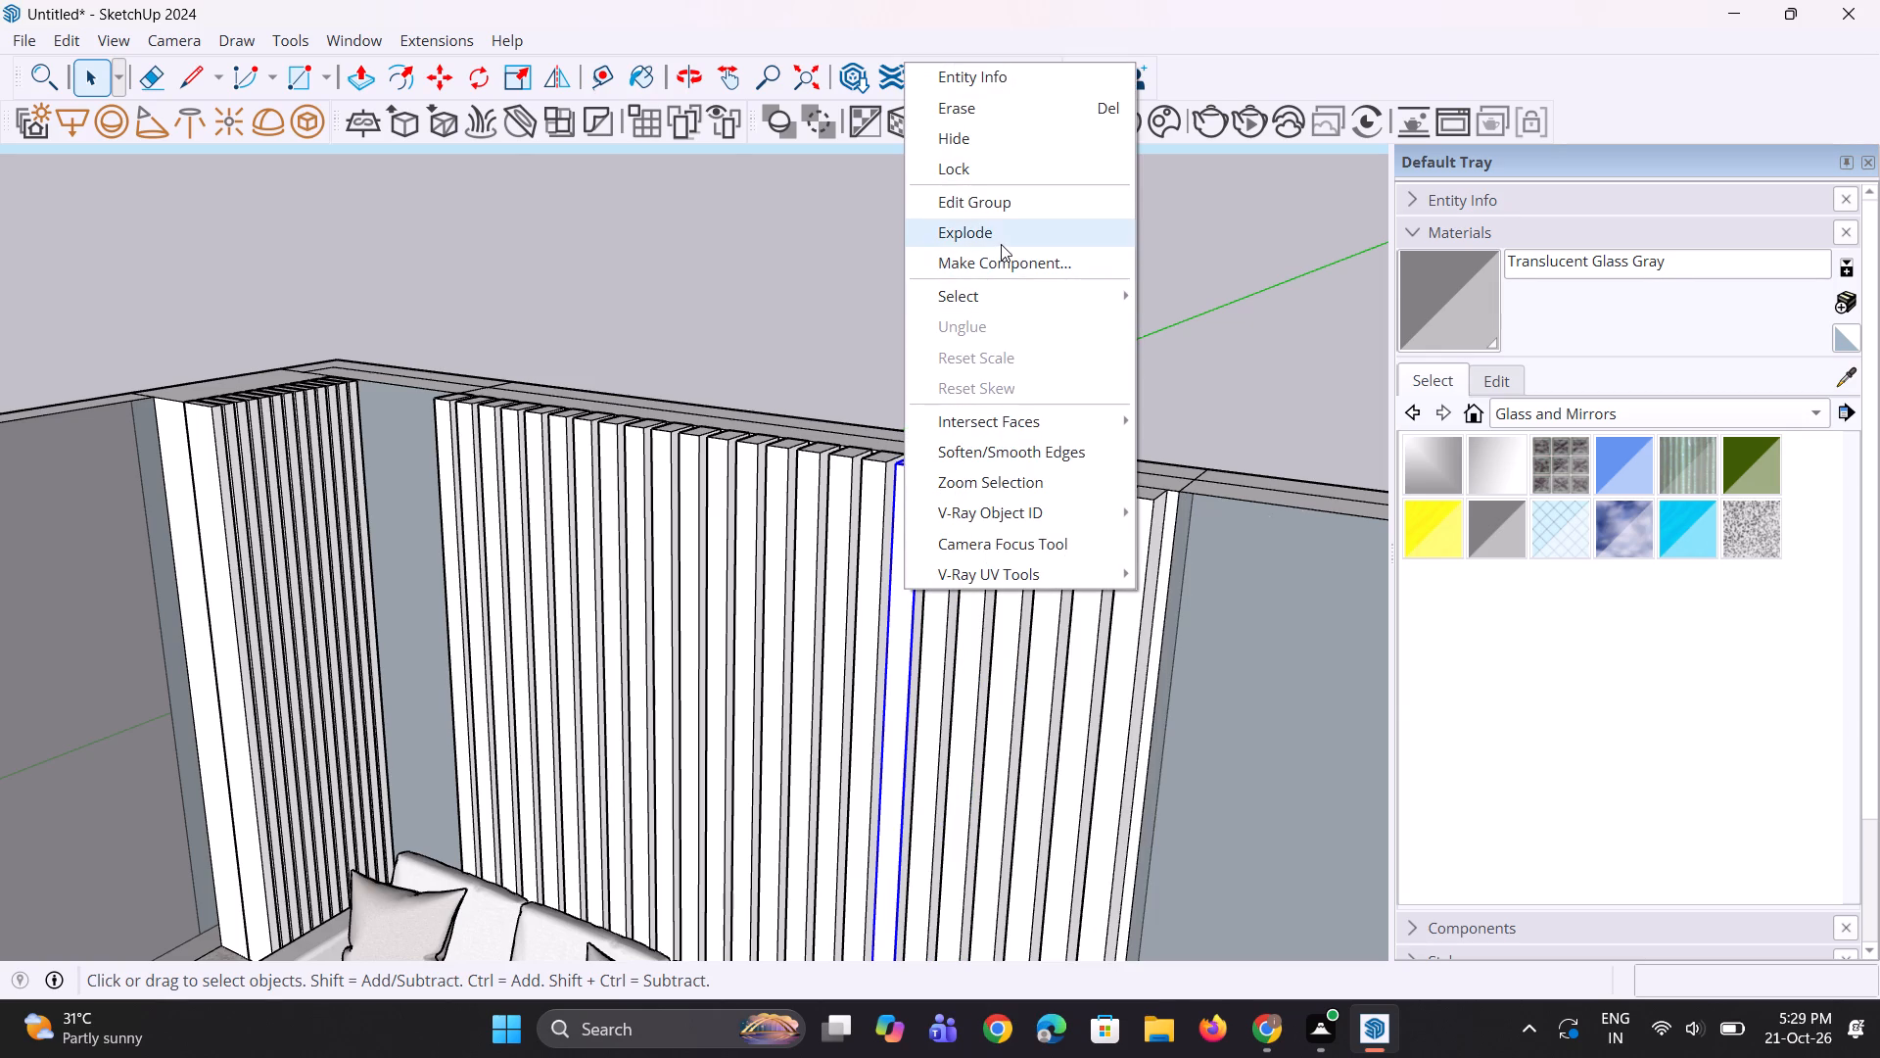
click(1001, 244)
Explode the next five slat groups individually, continuing through the middle of the slatted wall toward the corner column.
click(871, 559)
right_click(871, 559)
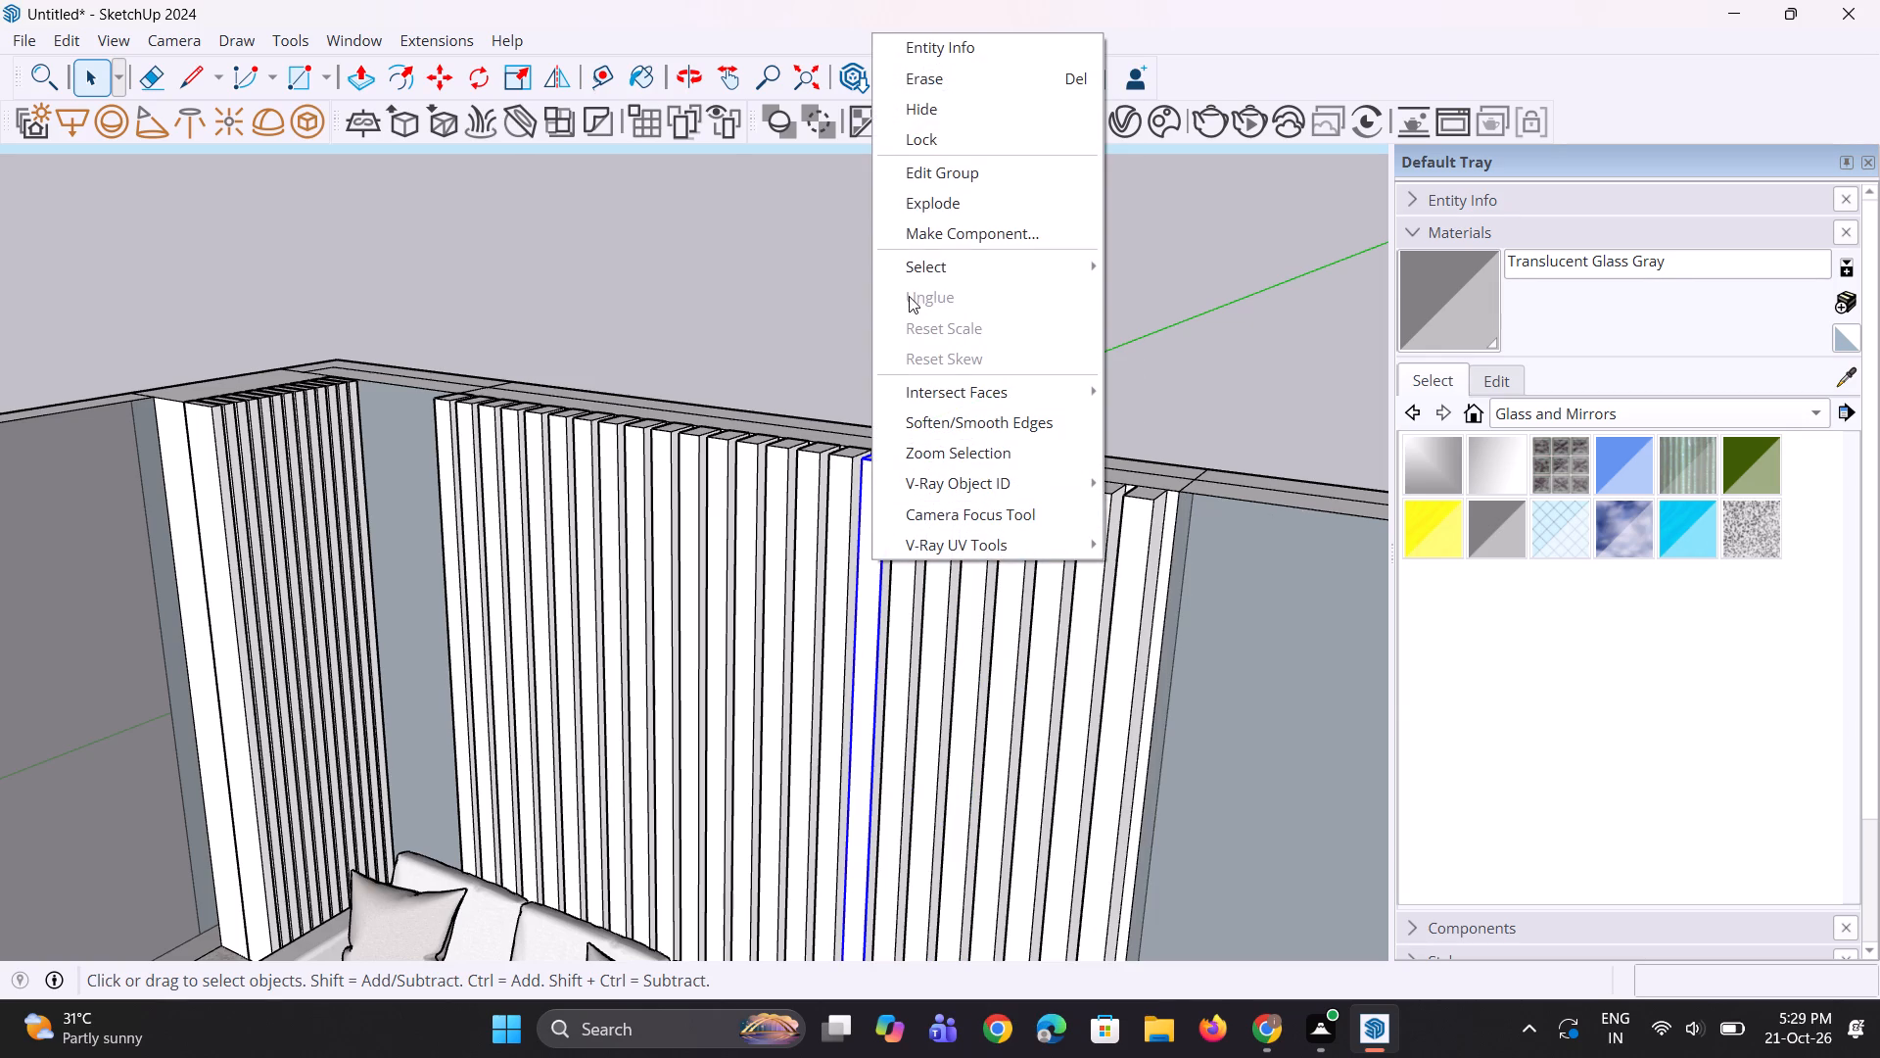
click(925, 190)
click(836, 561)
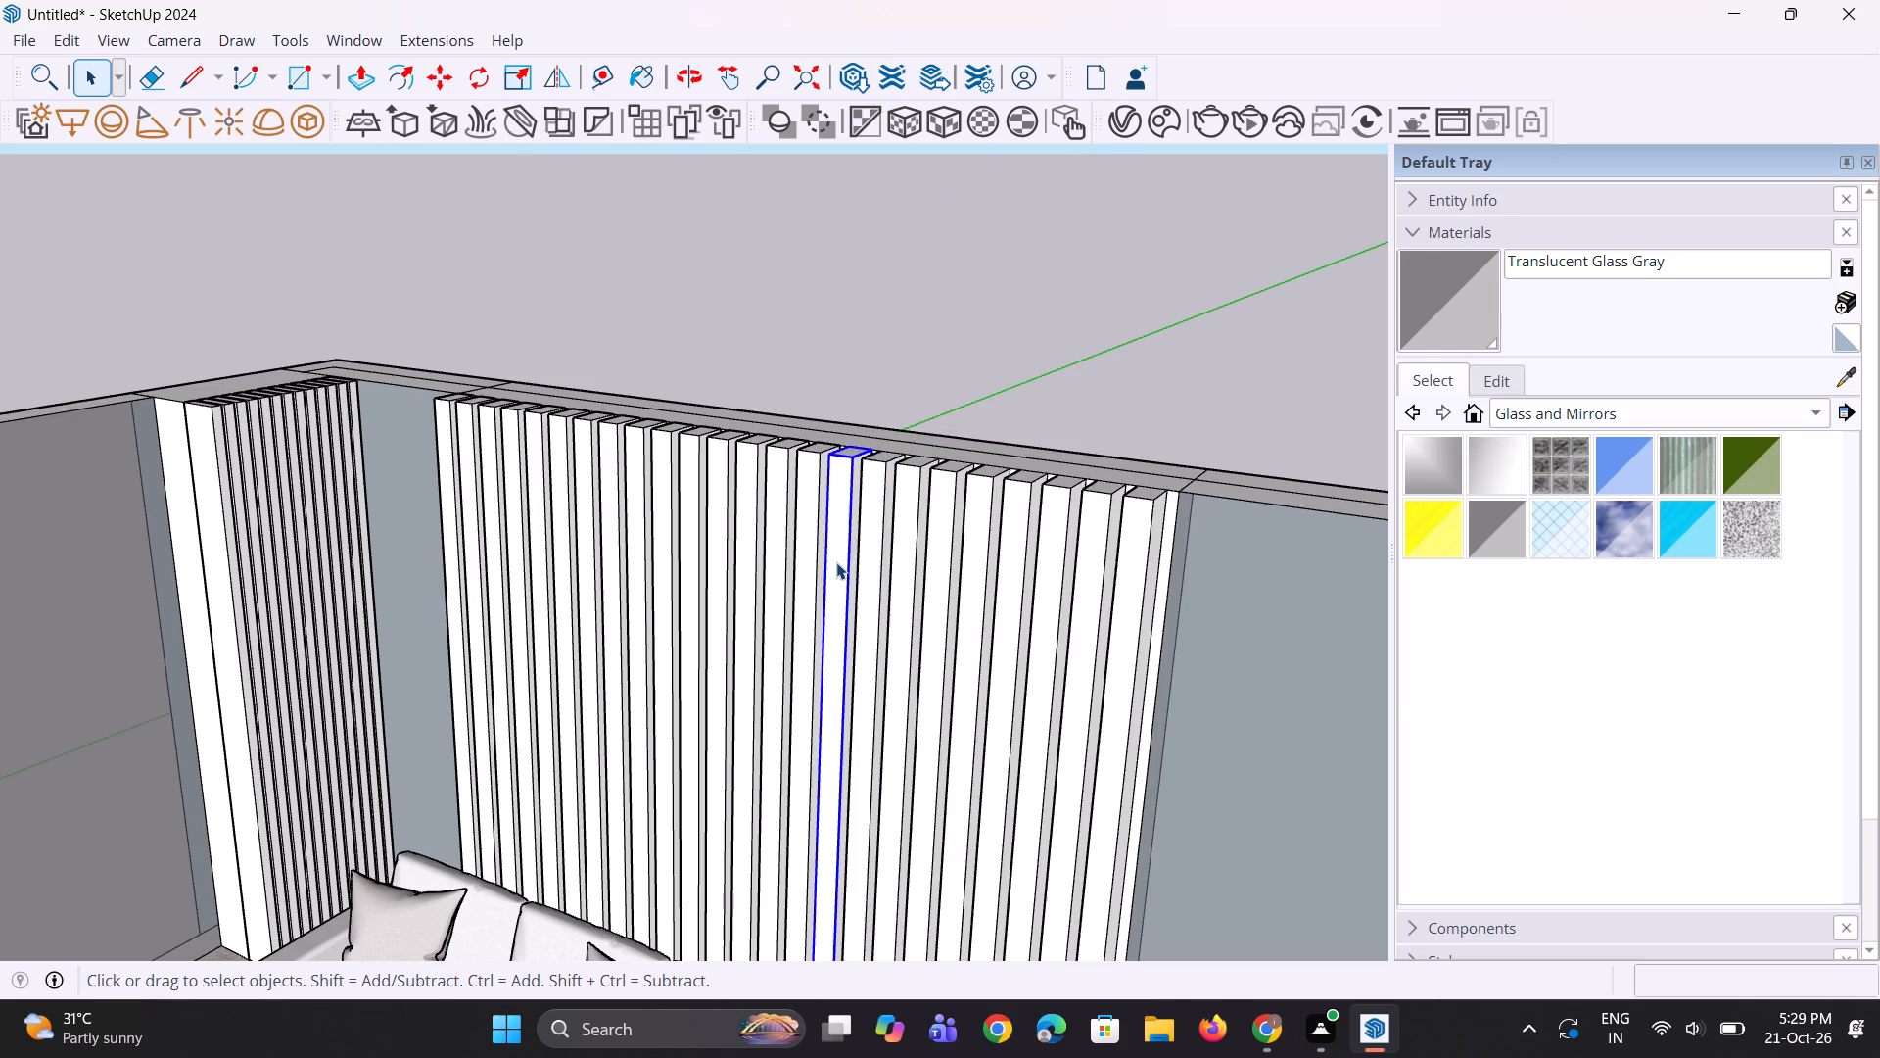
right_click(836, 562)
click(902, 207)
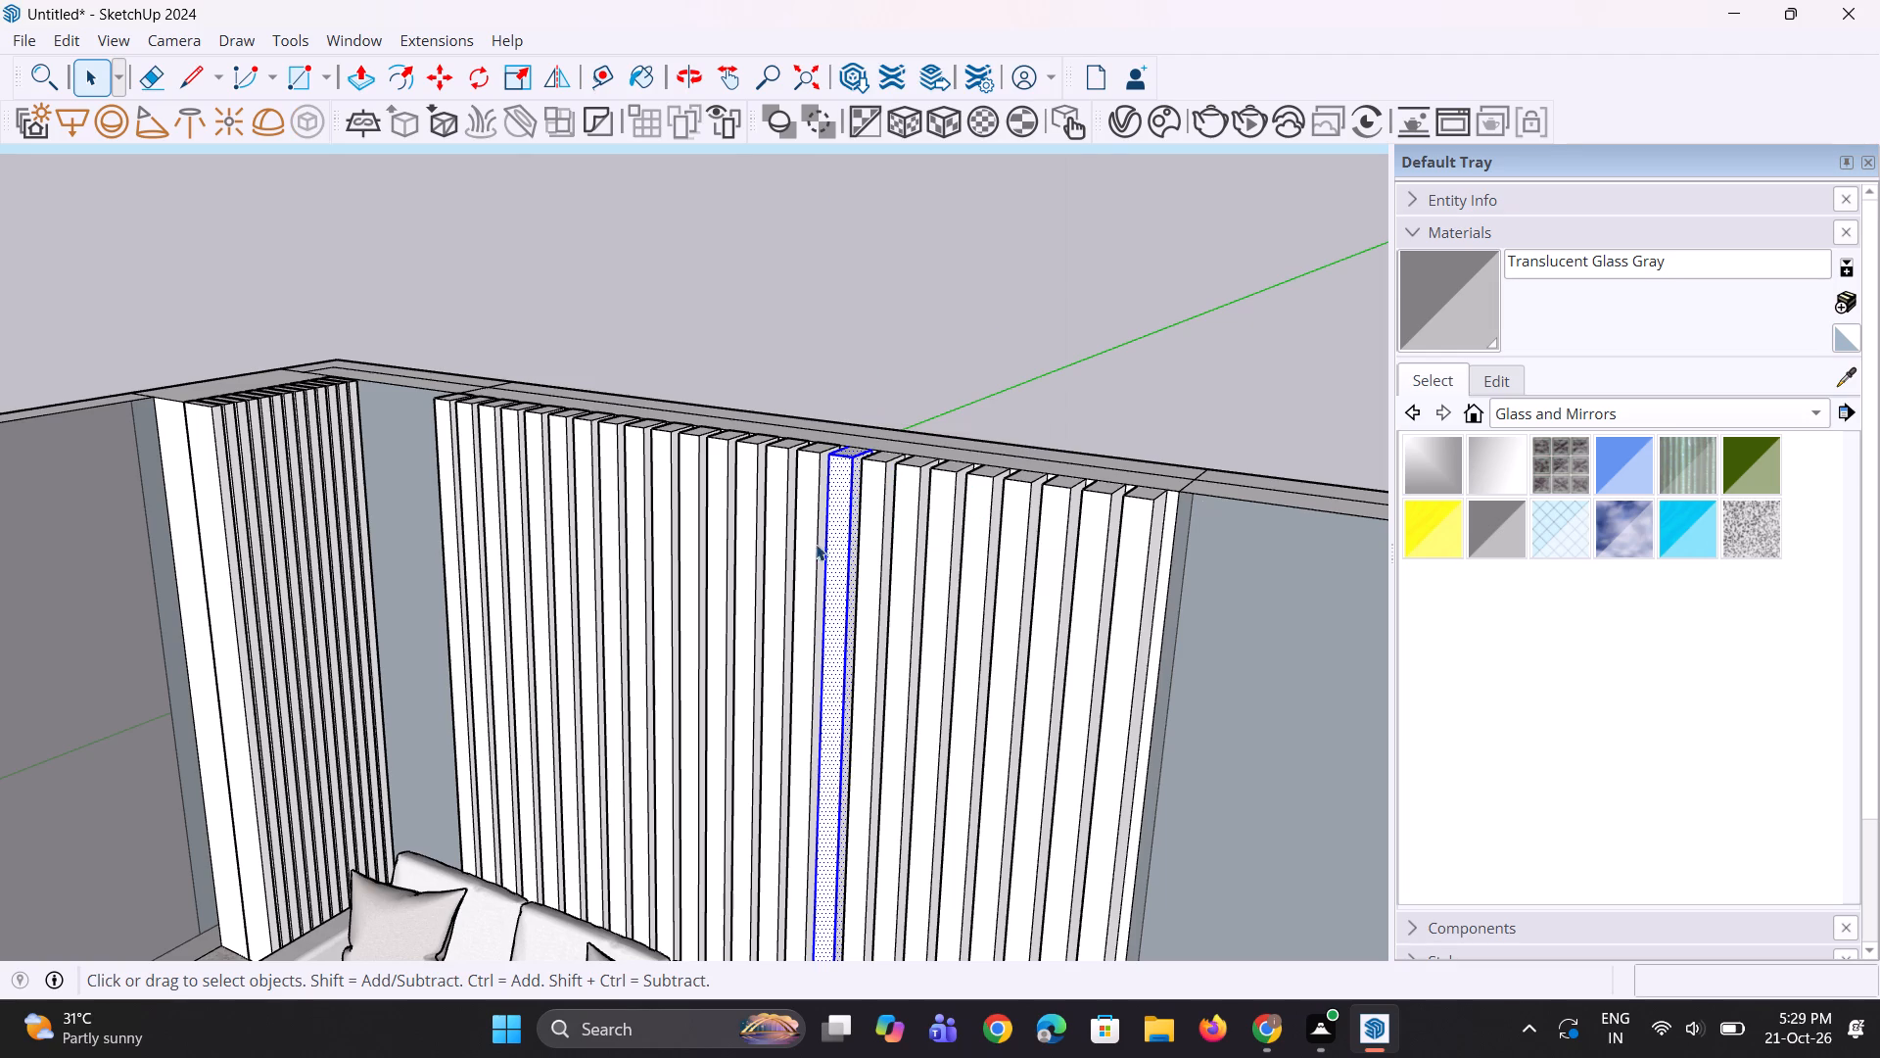
click(815, 552)
right_click(815, 552)
click(873, 192)
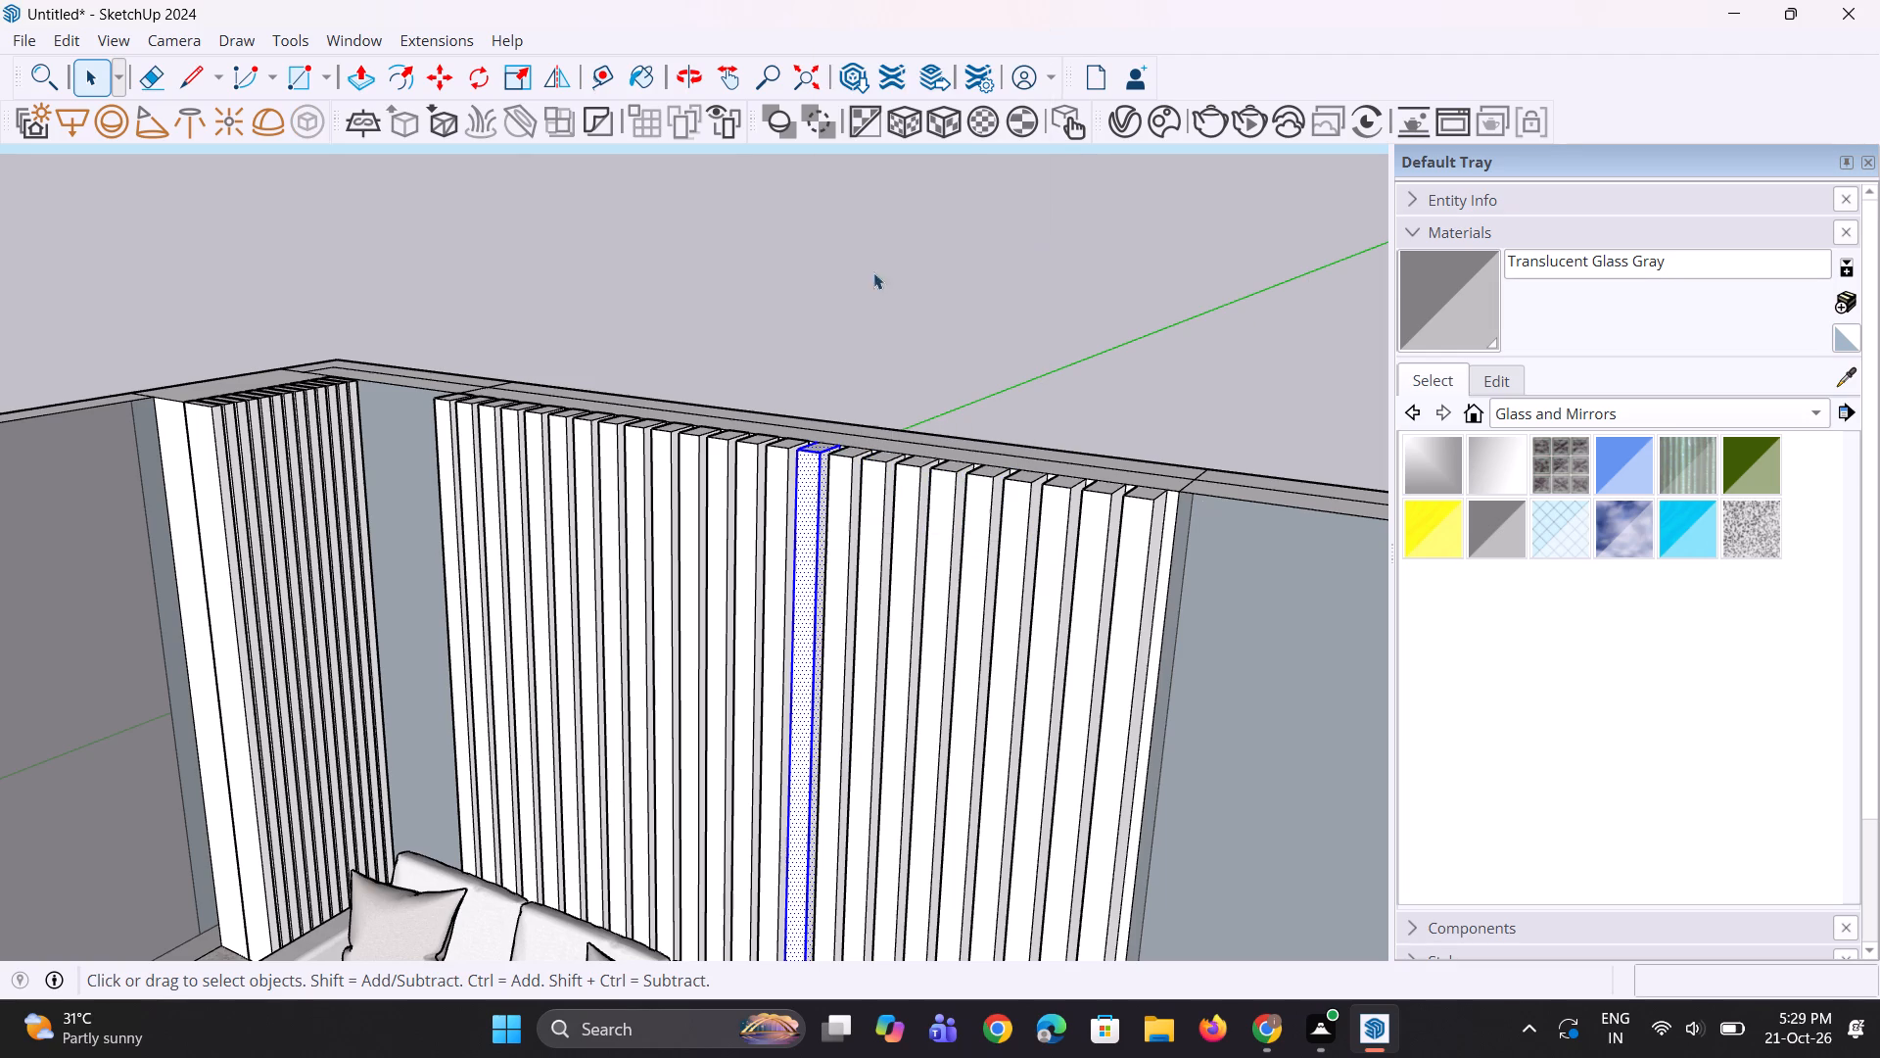
click(779, 565)
right_click(779, 565)
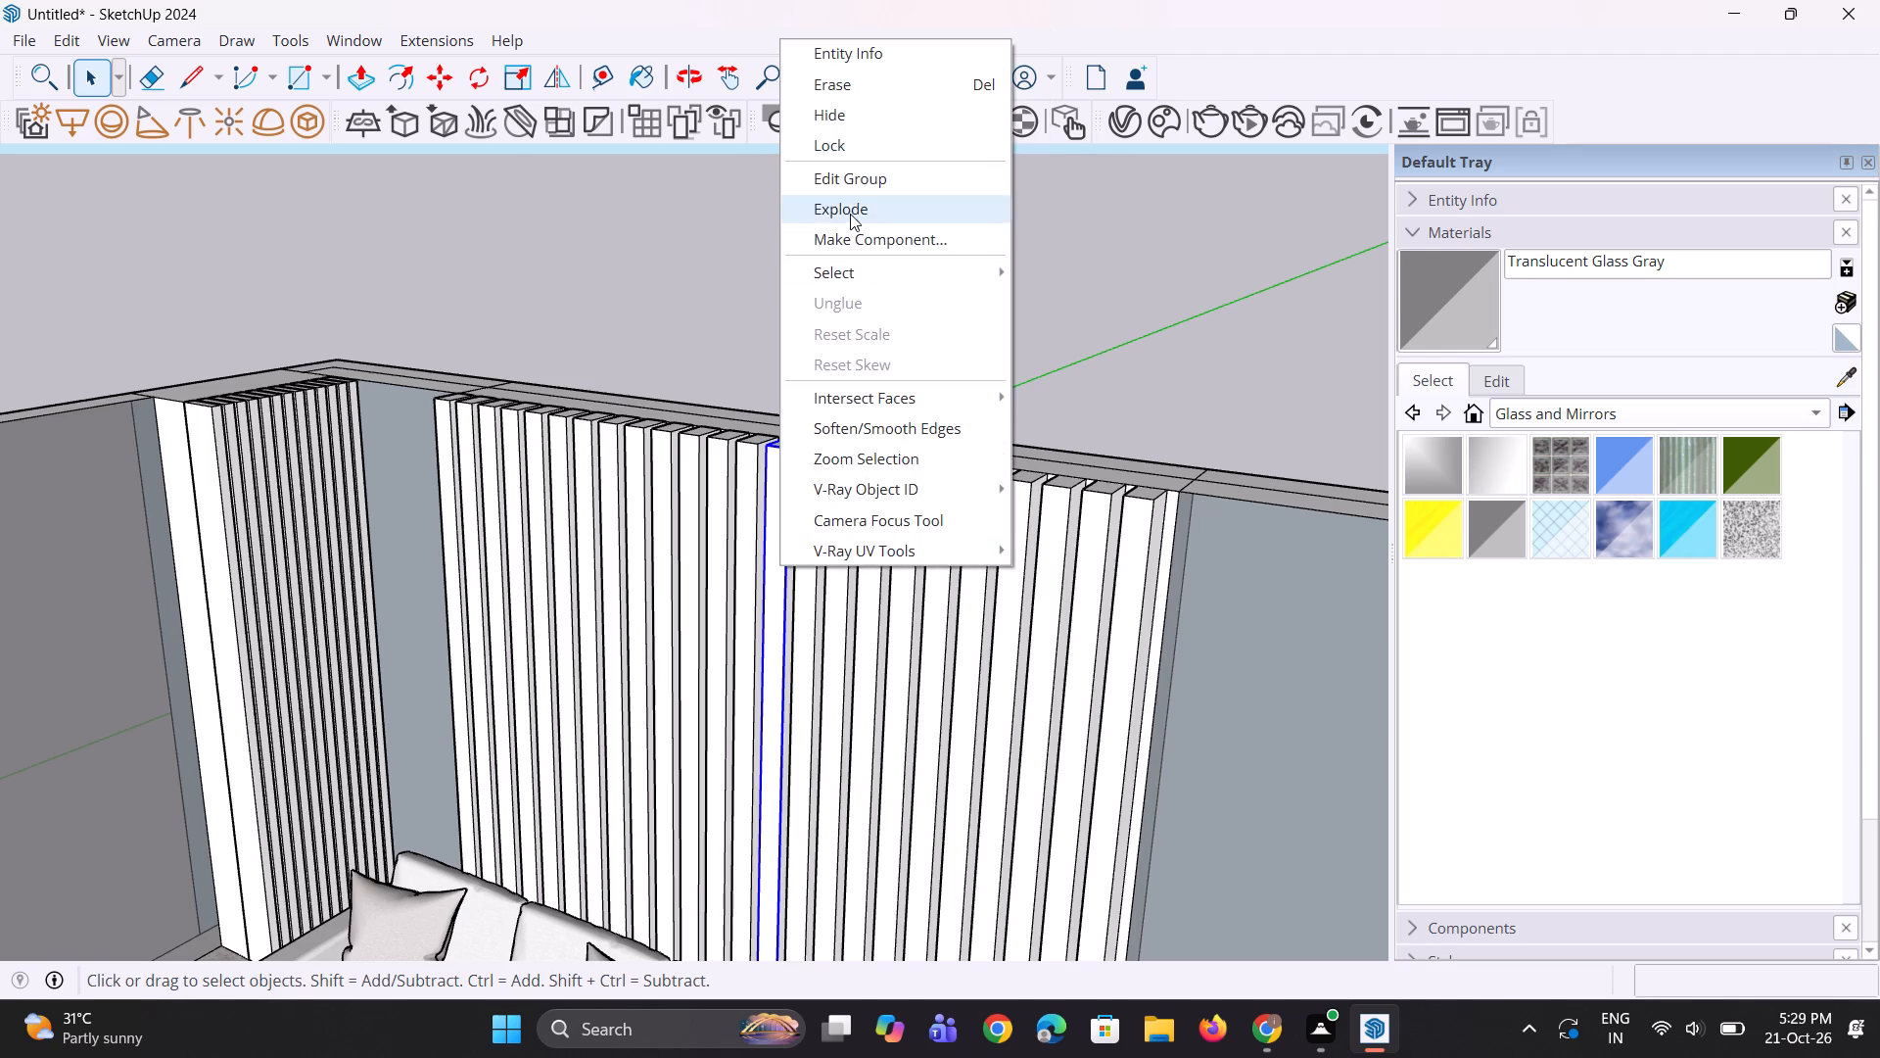
click(850, 214)
click(751, 561)
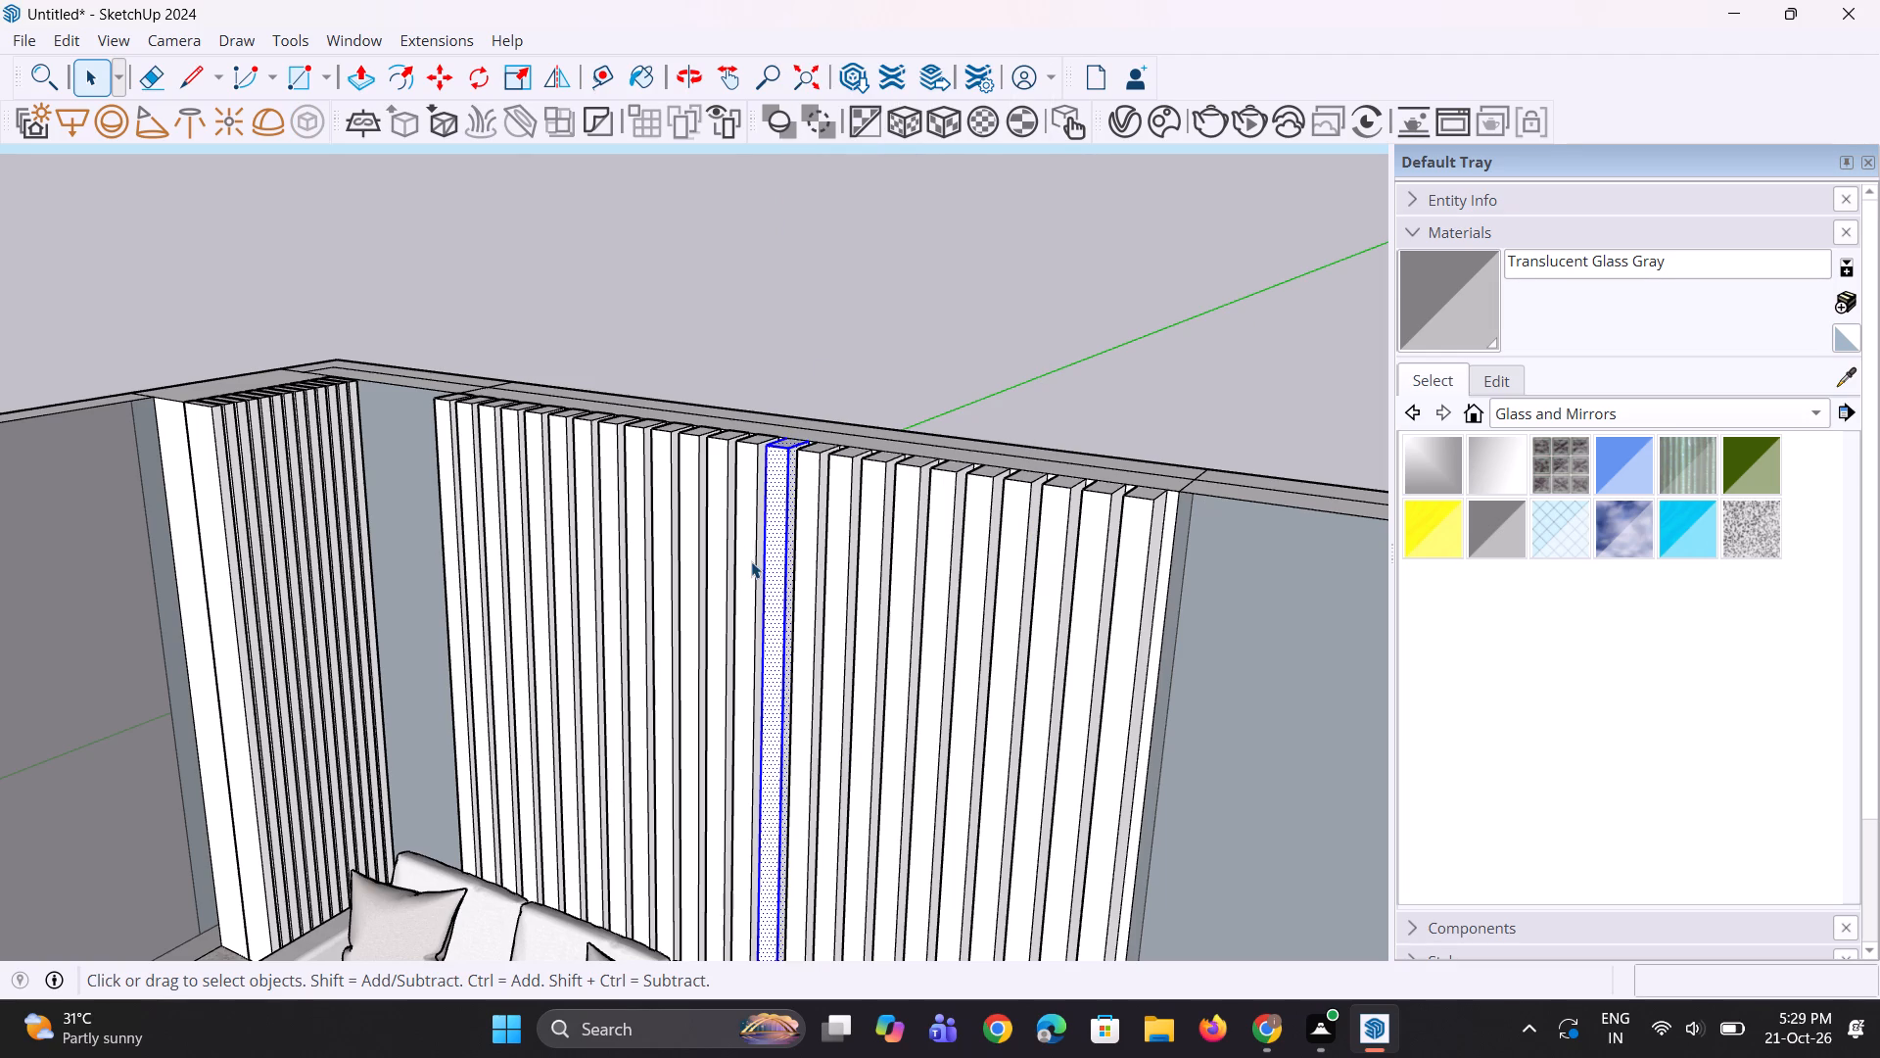
right_click(751, 561)
click(849, 210)
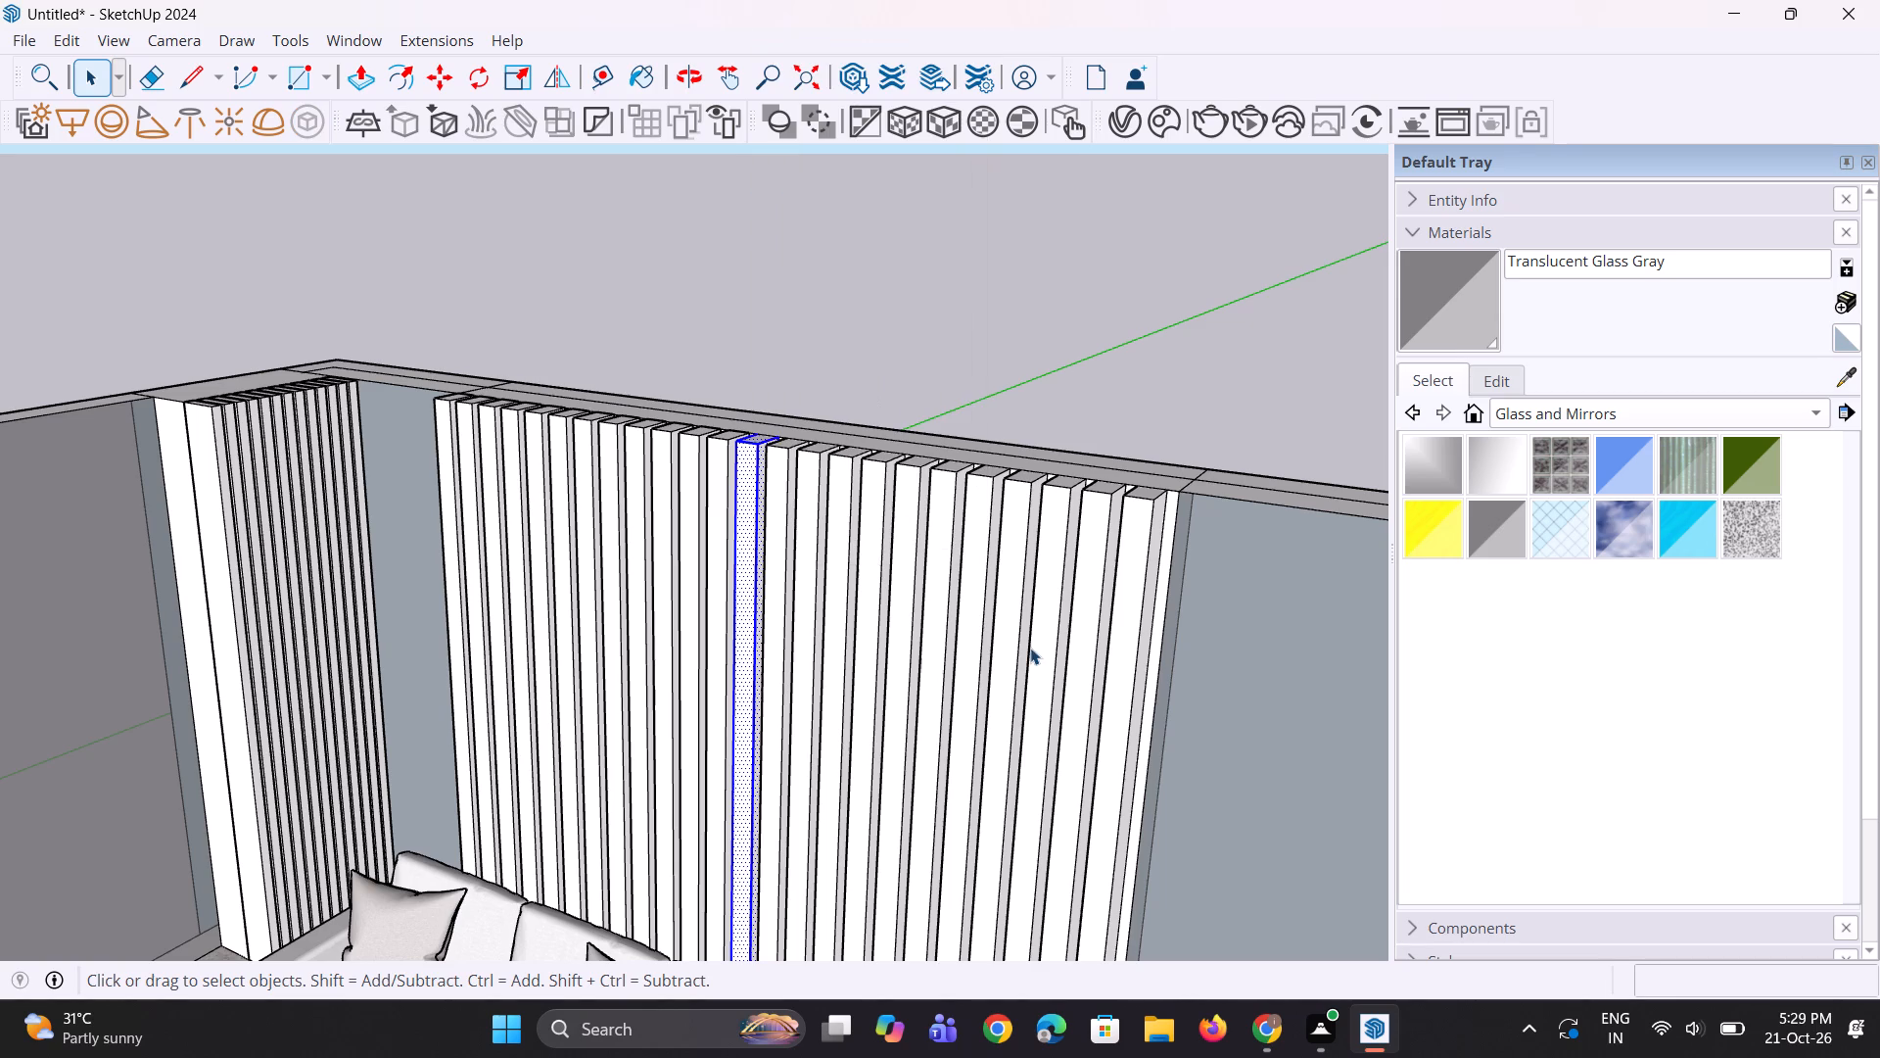
Explode the next three slat groups just past the middle of the slatted wall, on the corner column's side.
scroll(1030, 648, down, 2)
scroll(1199, 849, down, 6)
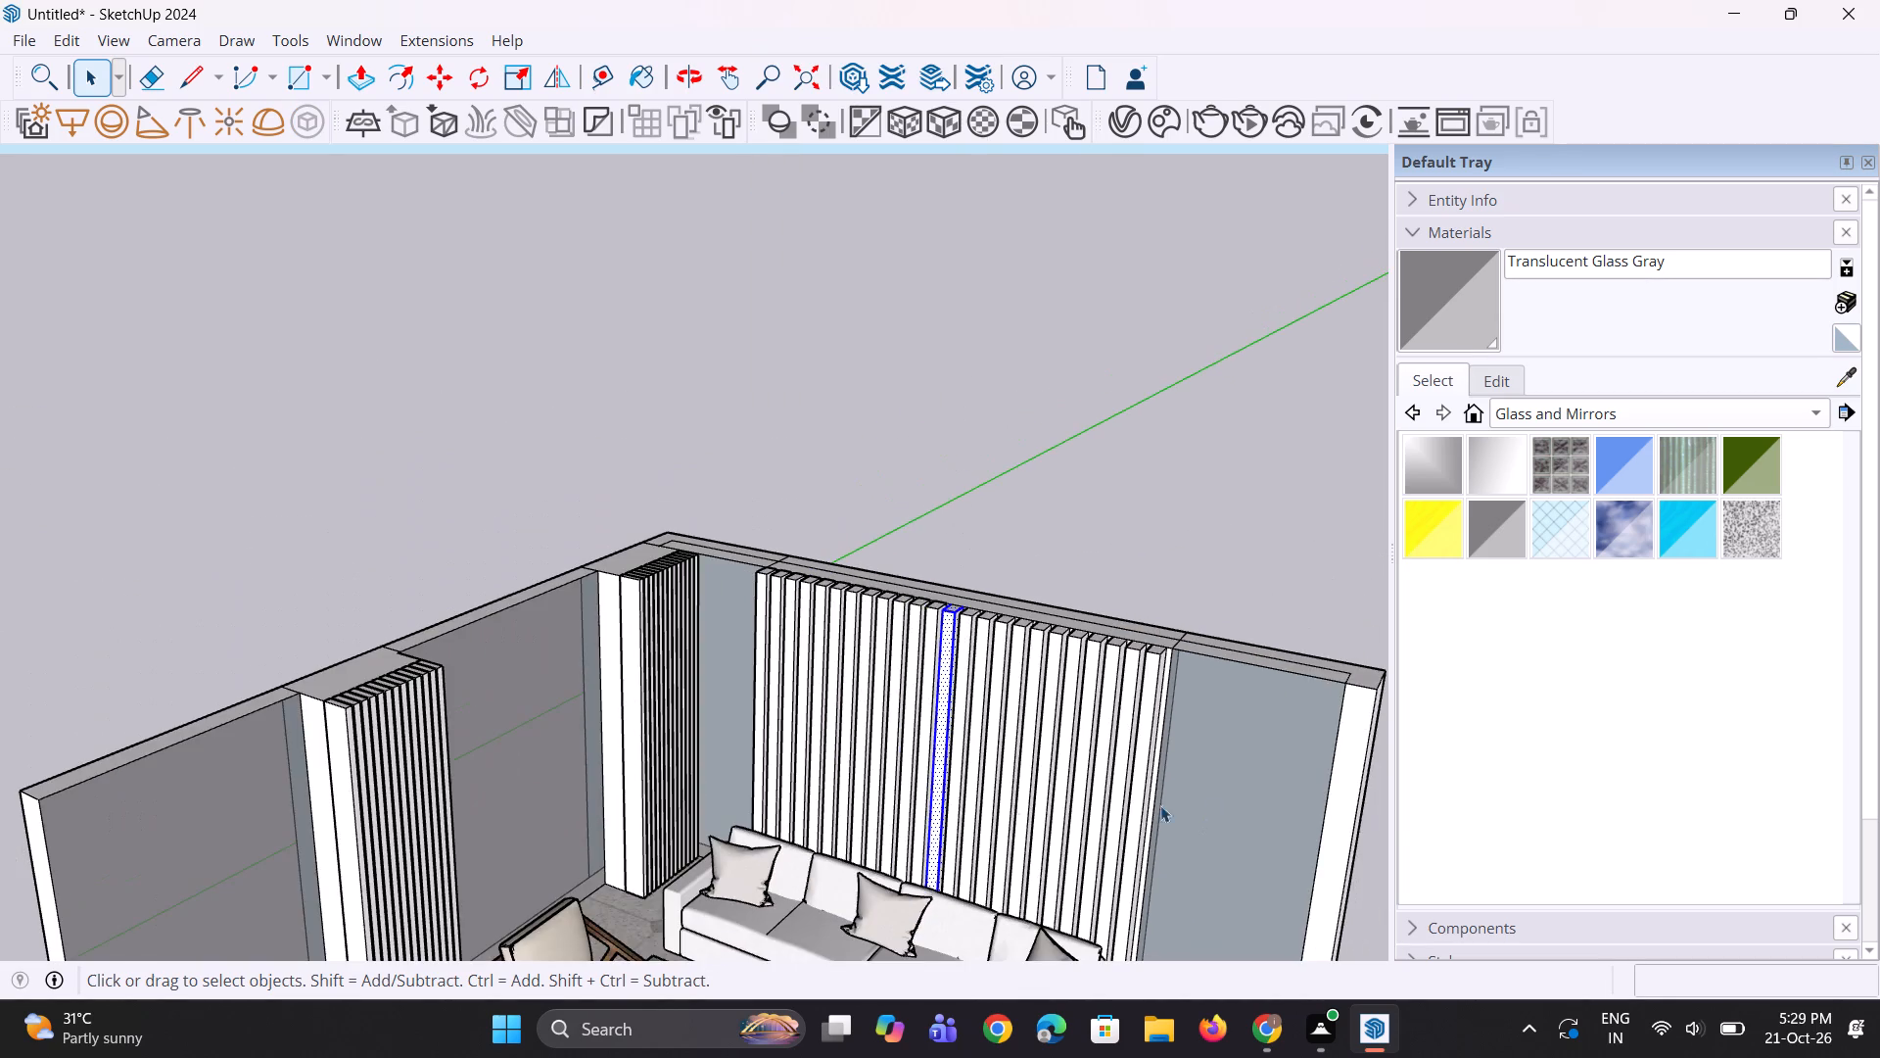
scroll(730, 803, up, 4)
scroll(978, 714, up, 3)
scroll(1064, 688, up, 2)
click(1075, 692)
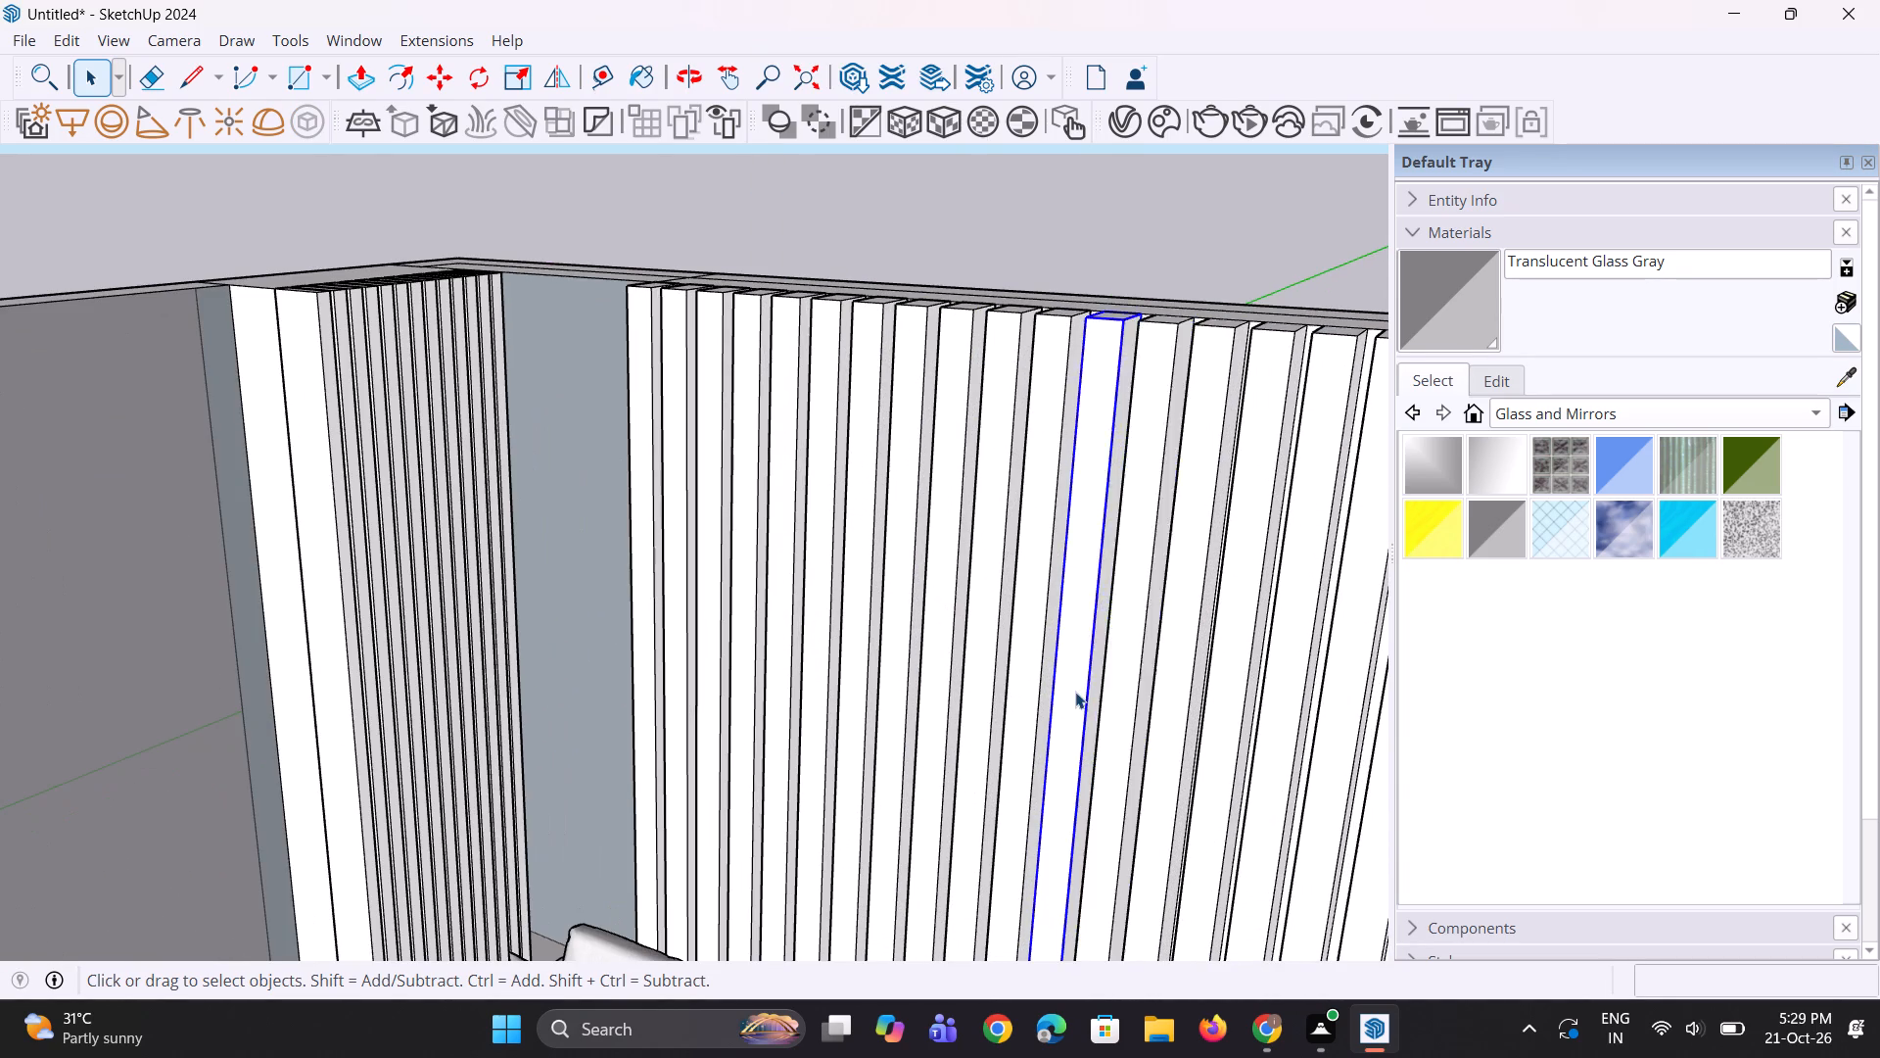
right_click(1075, 692)
click(1160, 338)
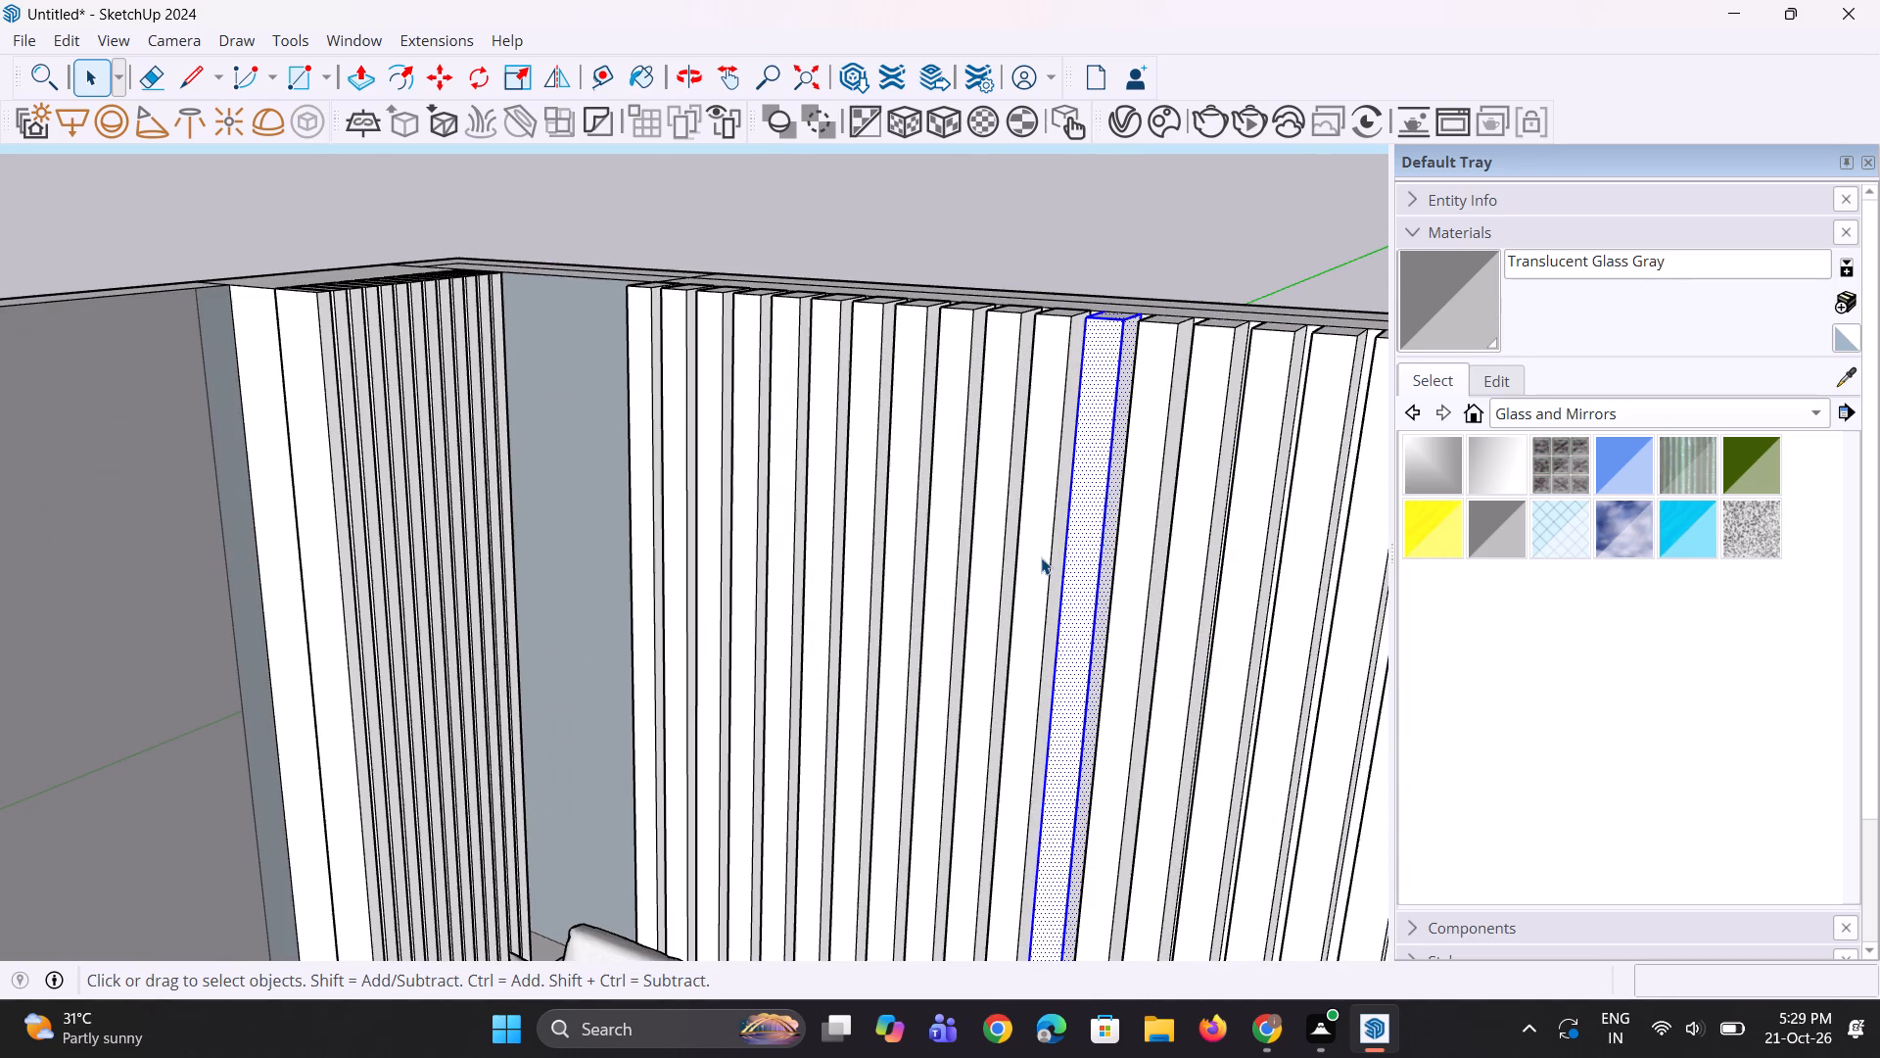
click(1041, 557)
right_click(1041, 557)
click(1103, 201)
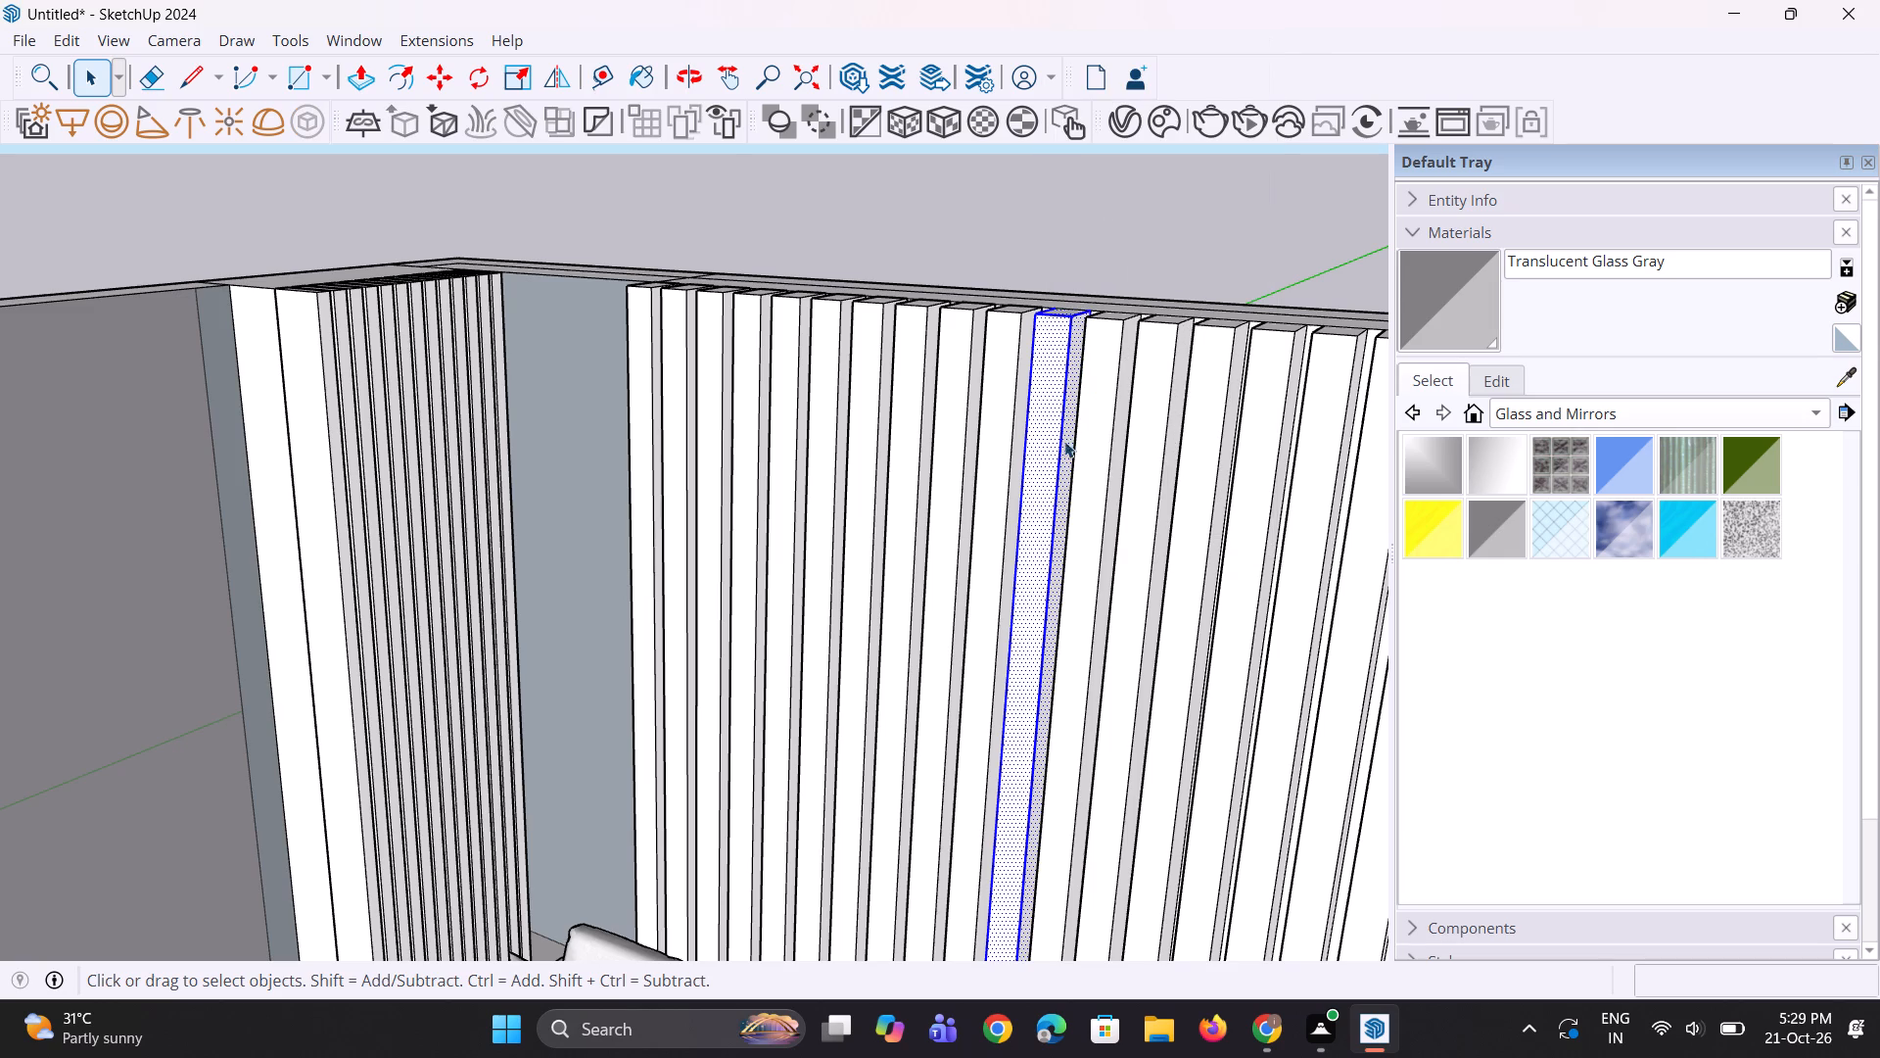
click(1003, 533)
right_drag(1003, 533, 999, 519)
click(1039, 184)
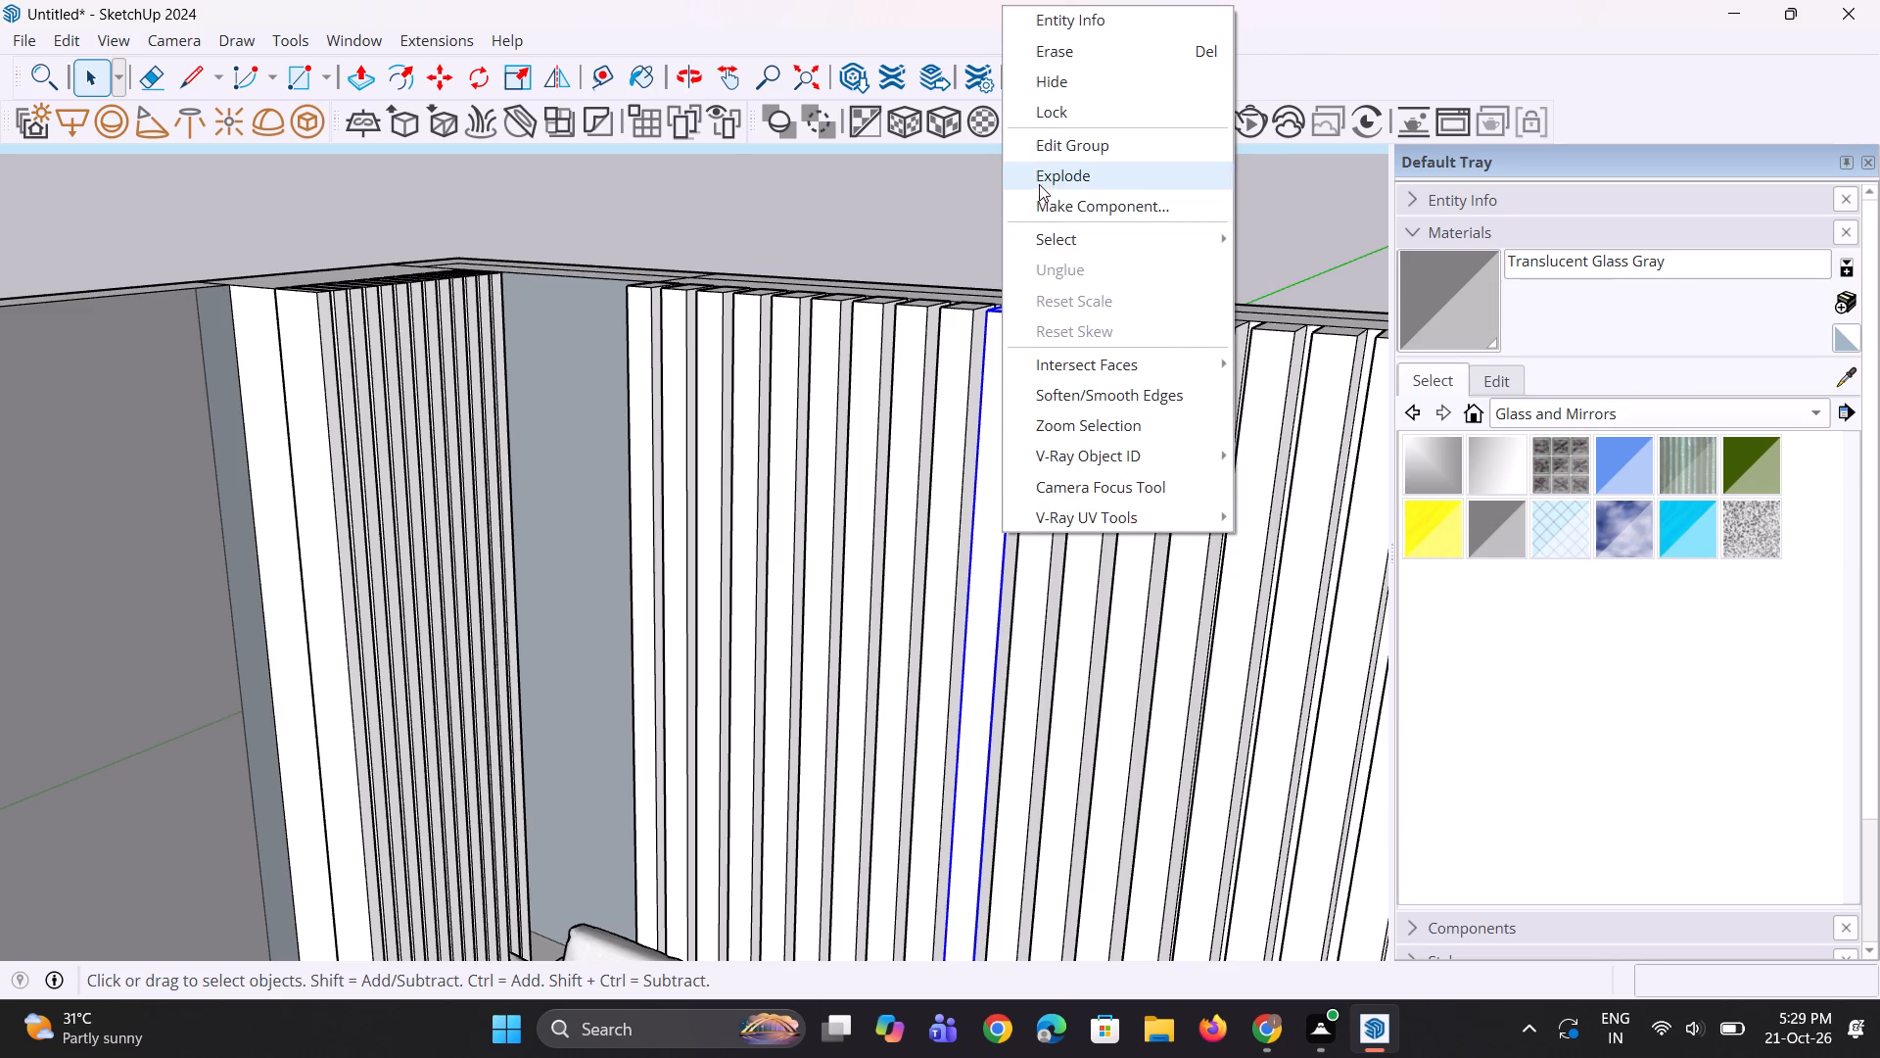
Explode the following four slat groups behind the sofa, one after another toward the corner column.
click(955, 437)
right_click(955, 437)
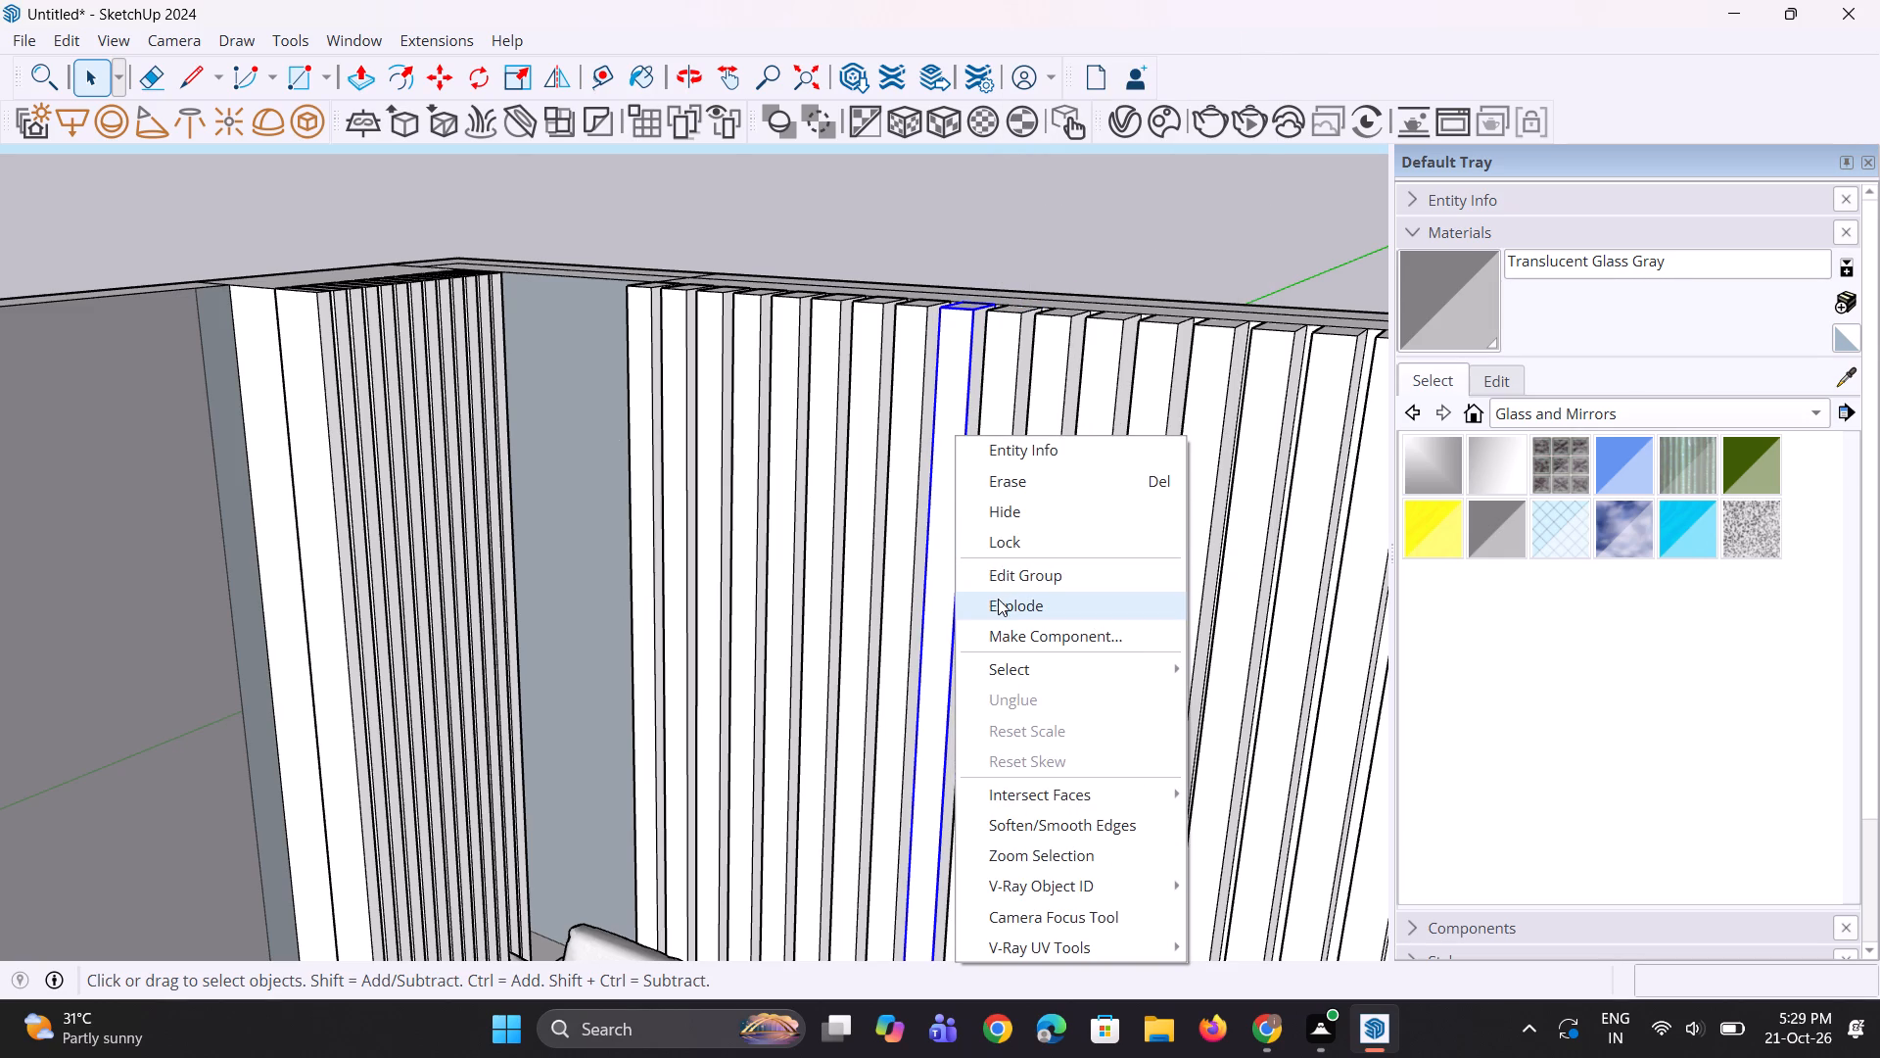
click(1006, 602)
click(910, 551)
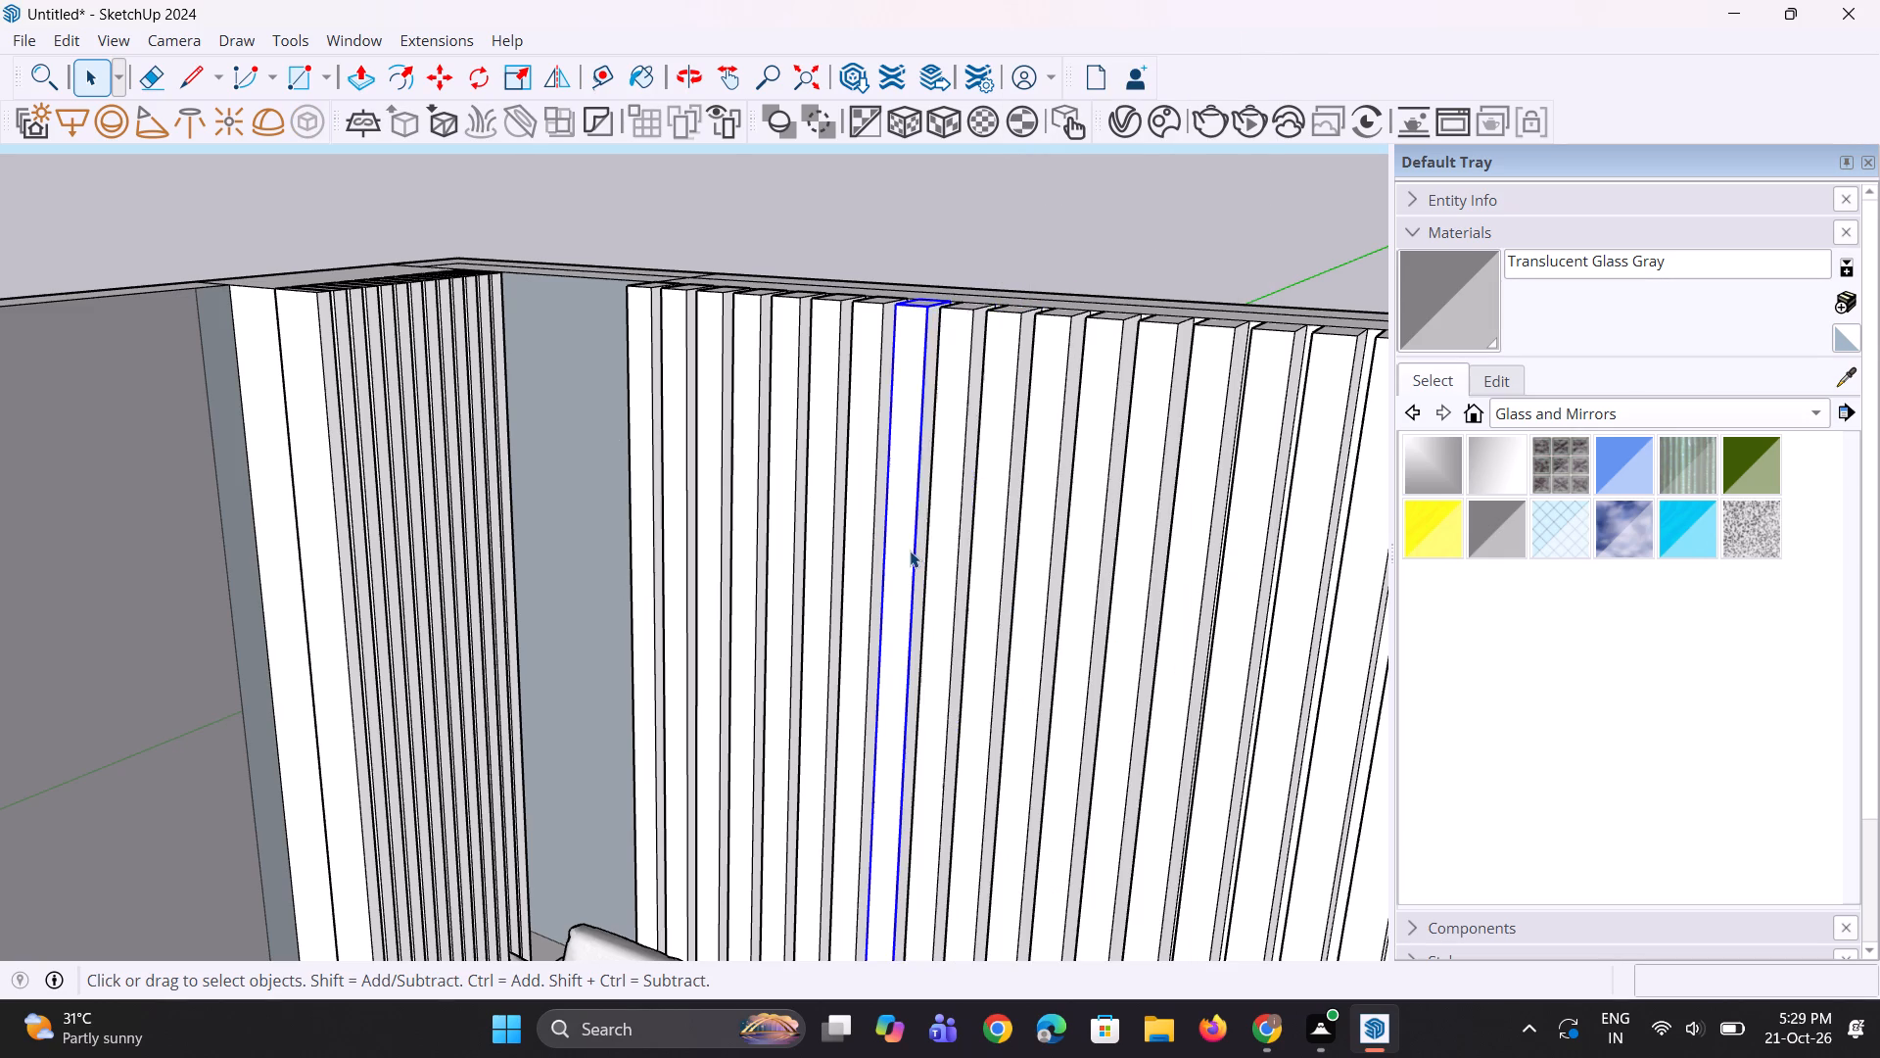
right_click(910, 551)
click(970, 197)
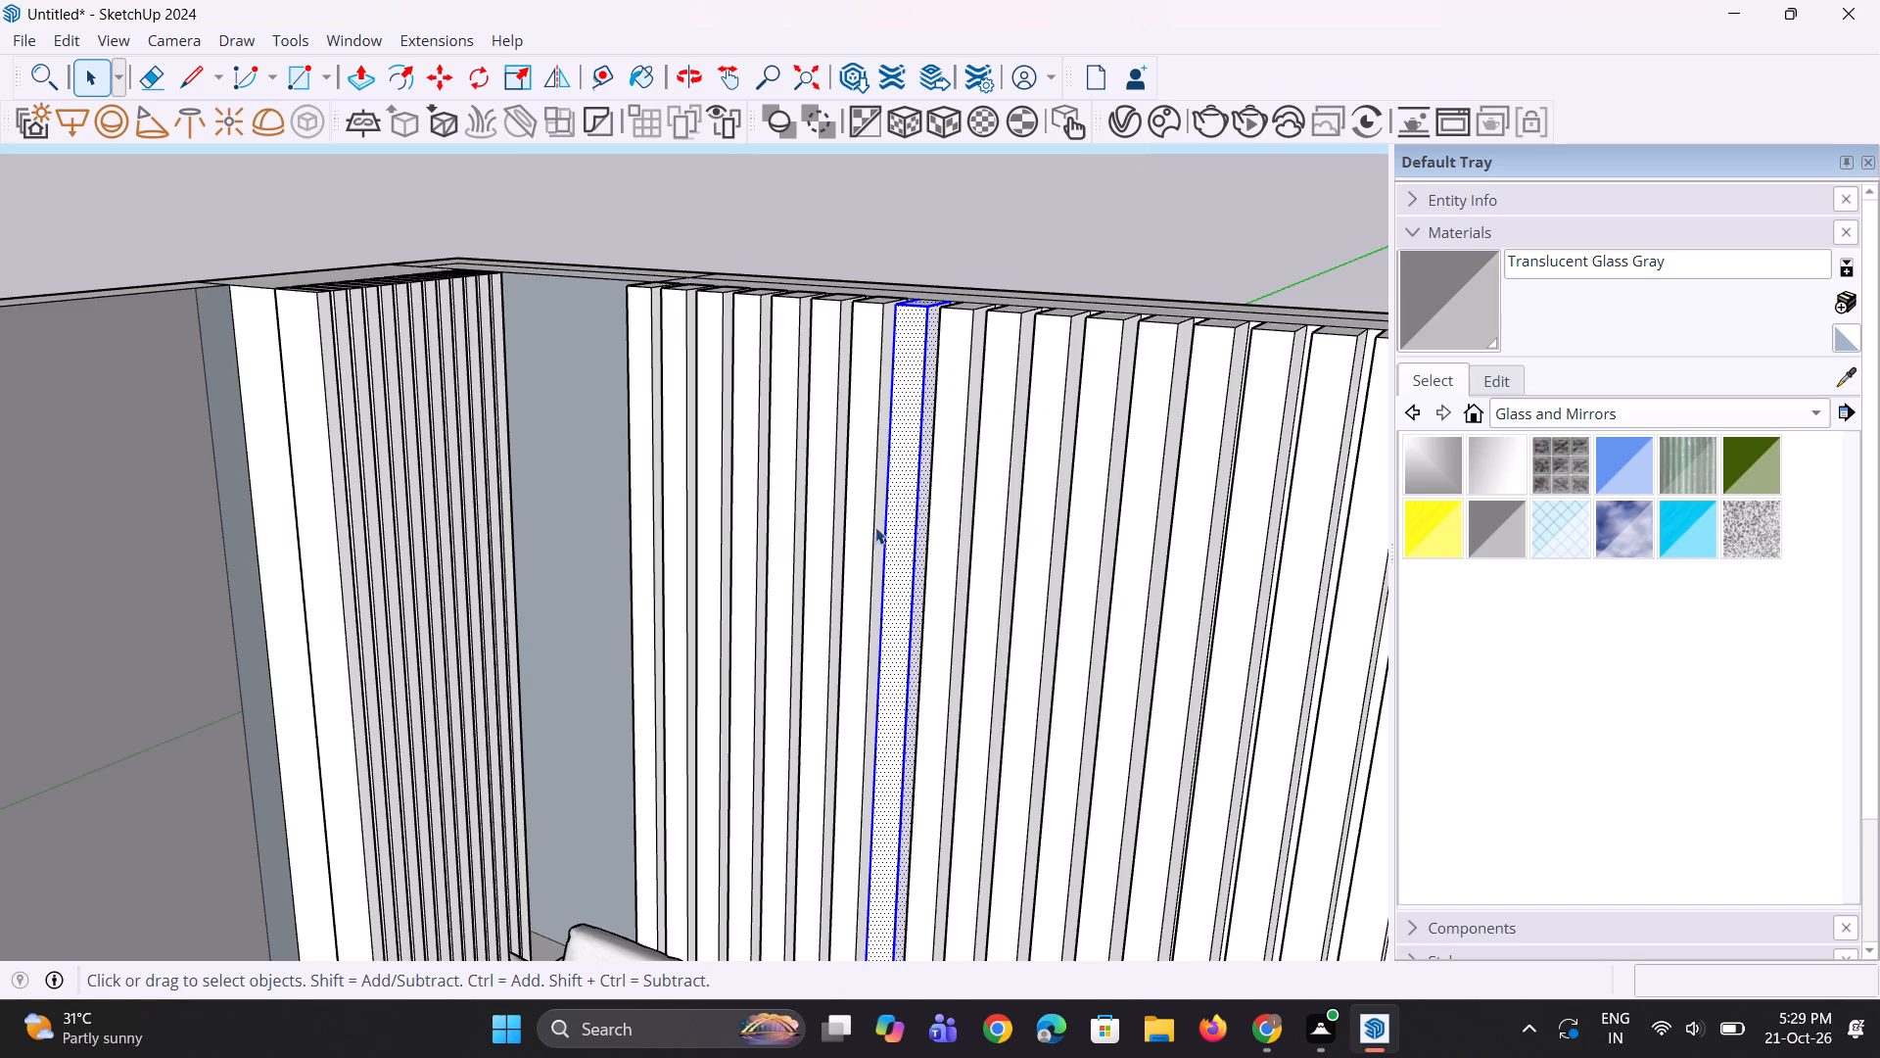
click(870, 534)
right_click(869, 532)
click(946, 181)
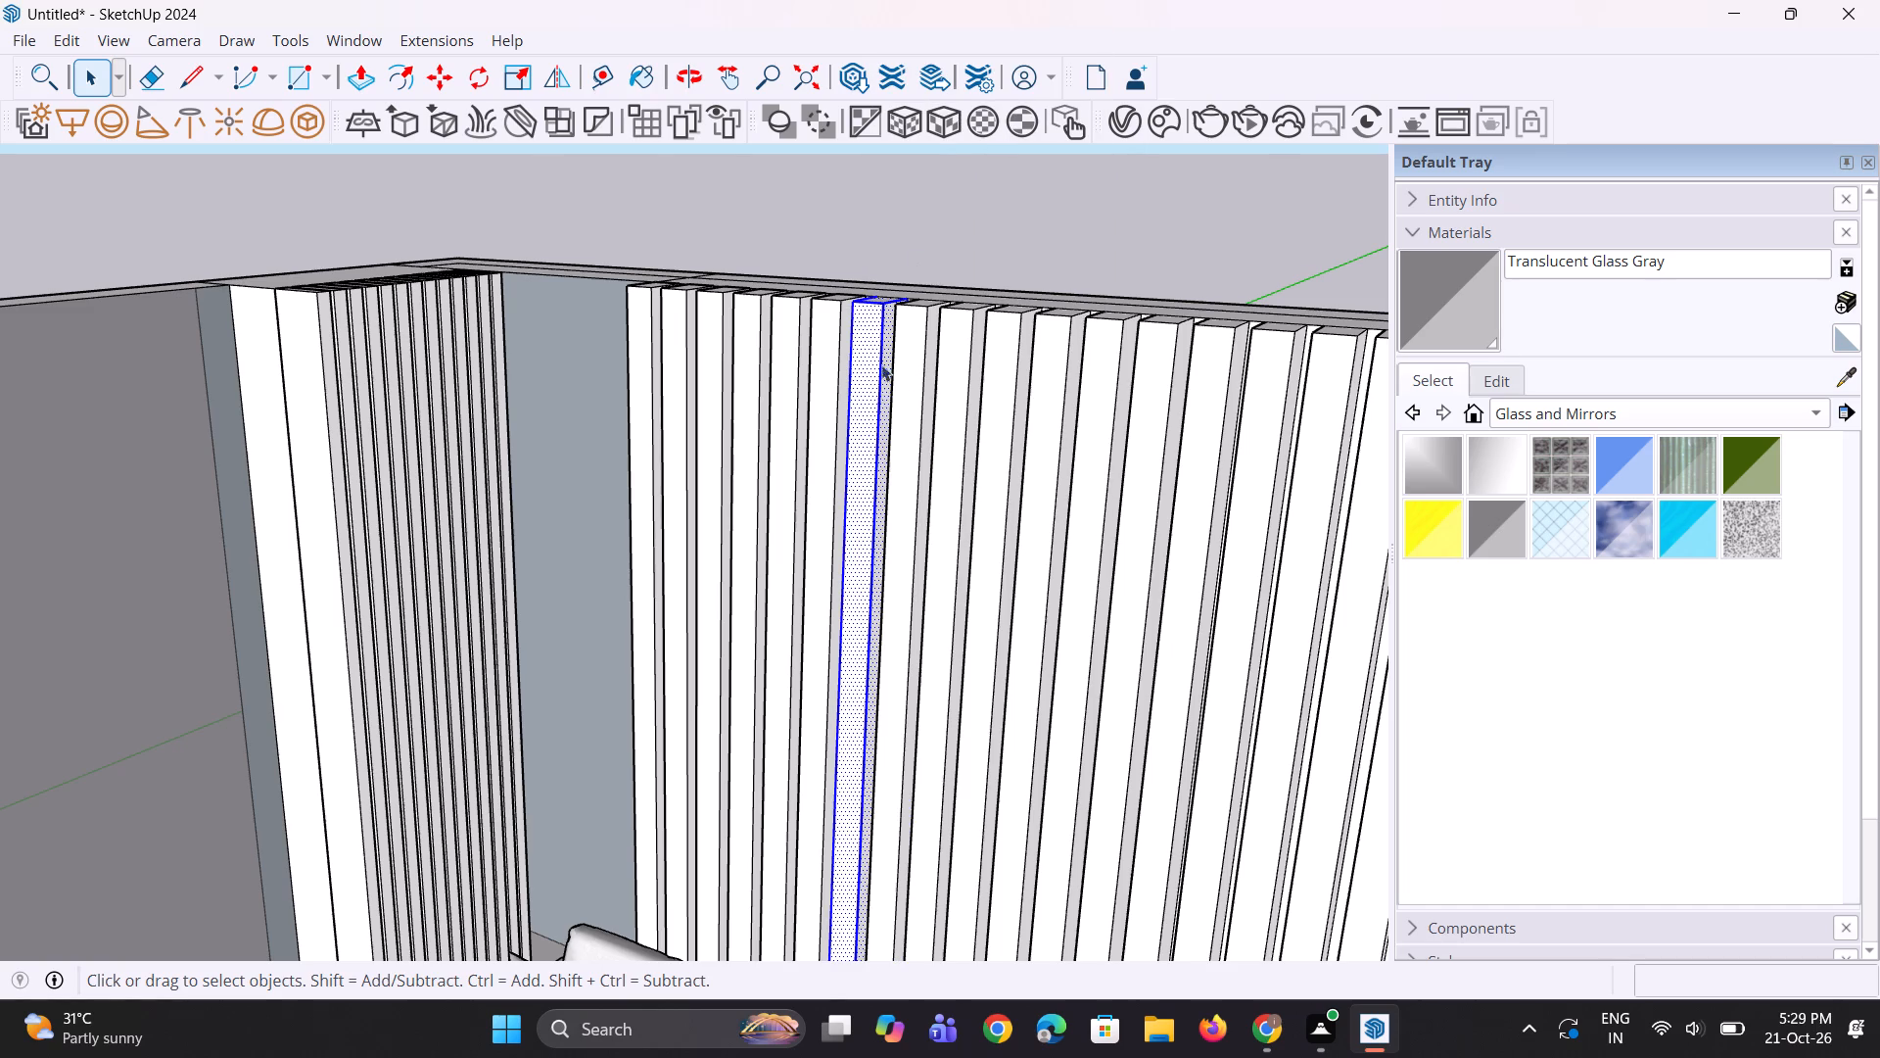
click(831, 464)
right_click(831, 464)
click(869, 655)
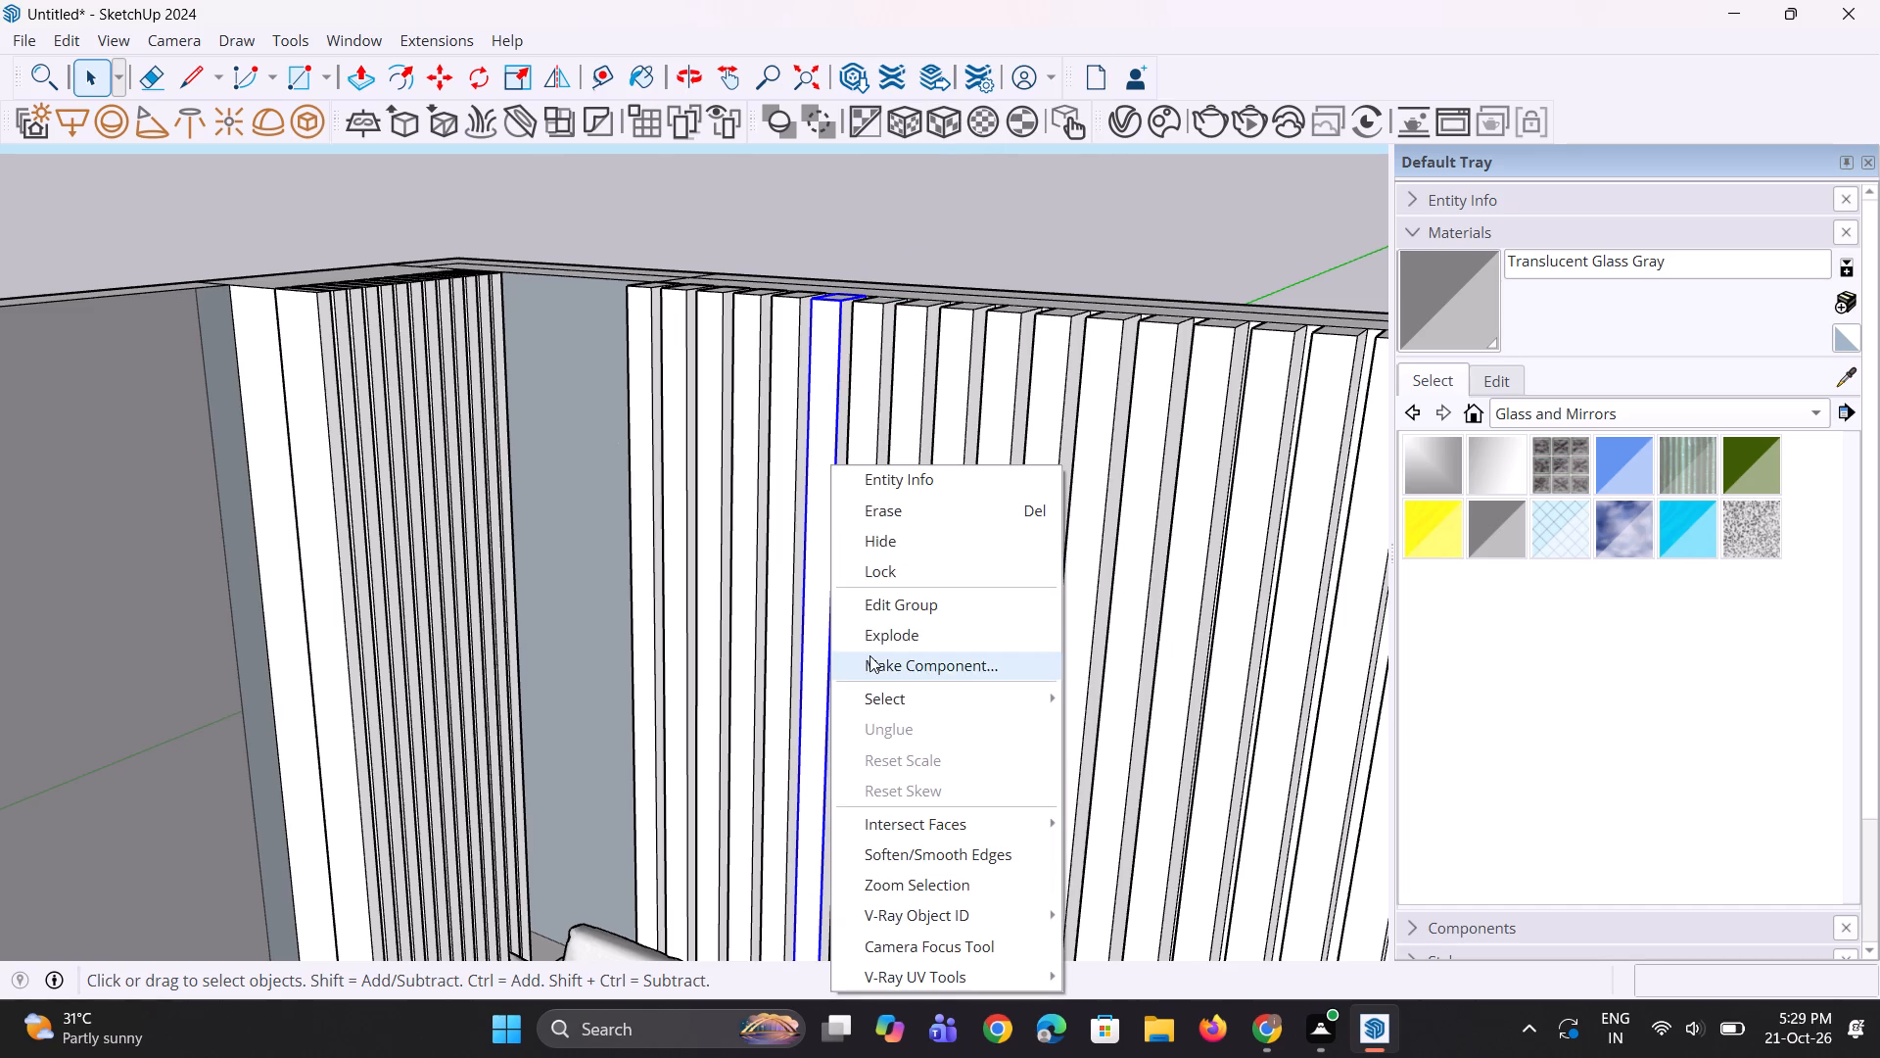
click(1107, 140)
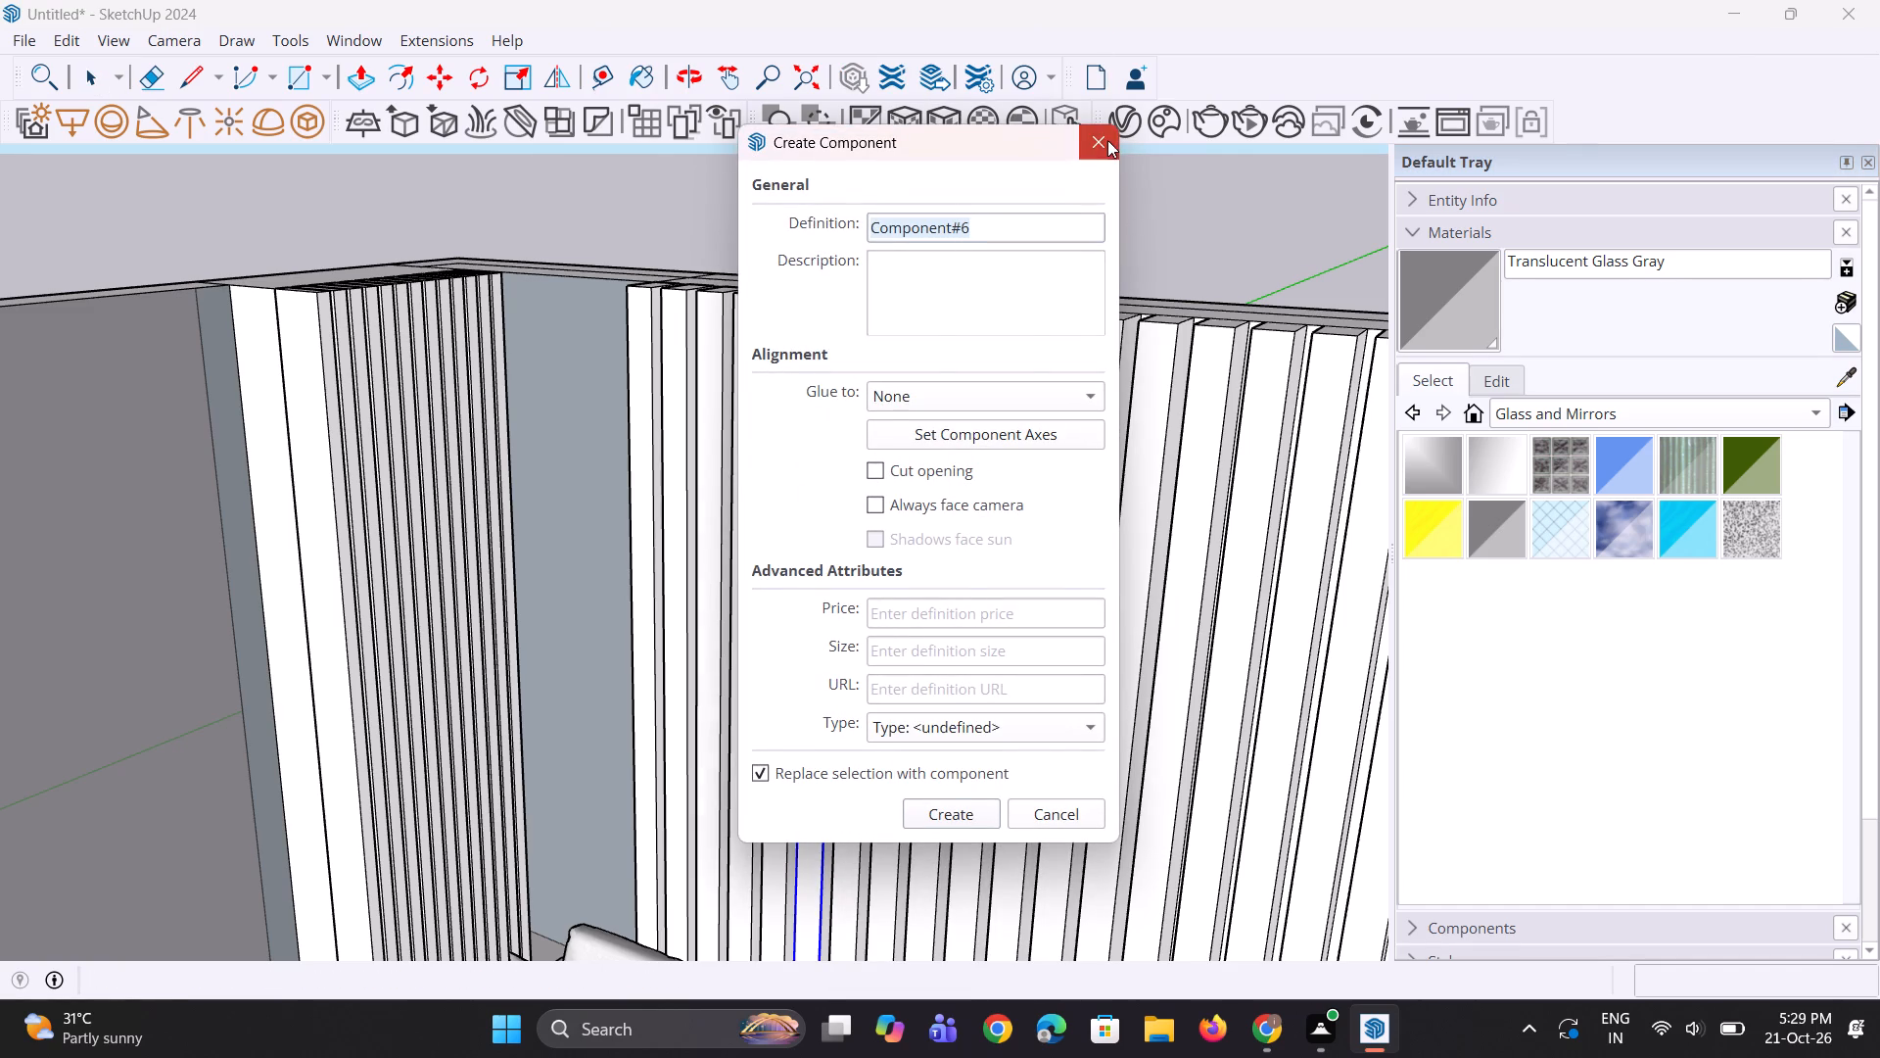
right_click(821, 463)
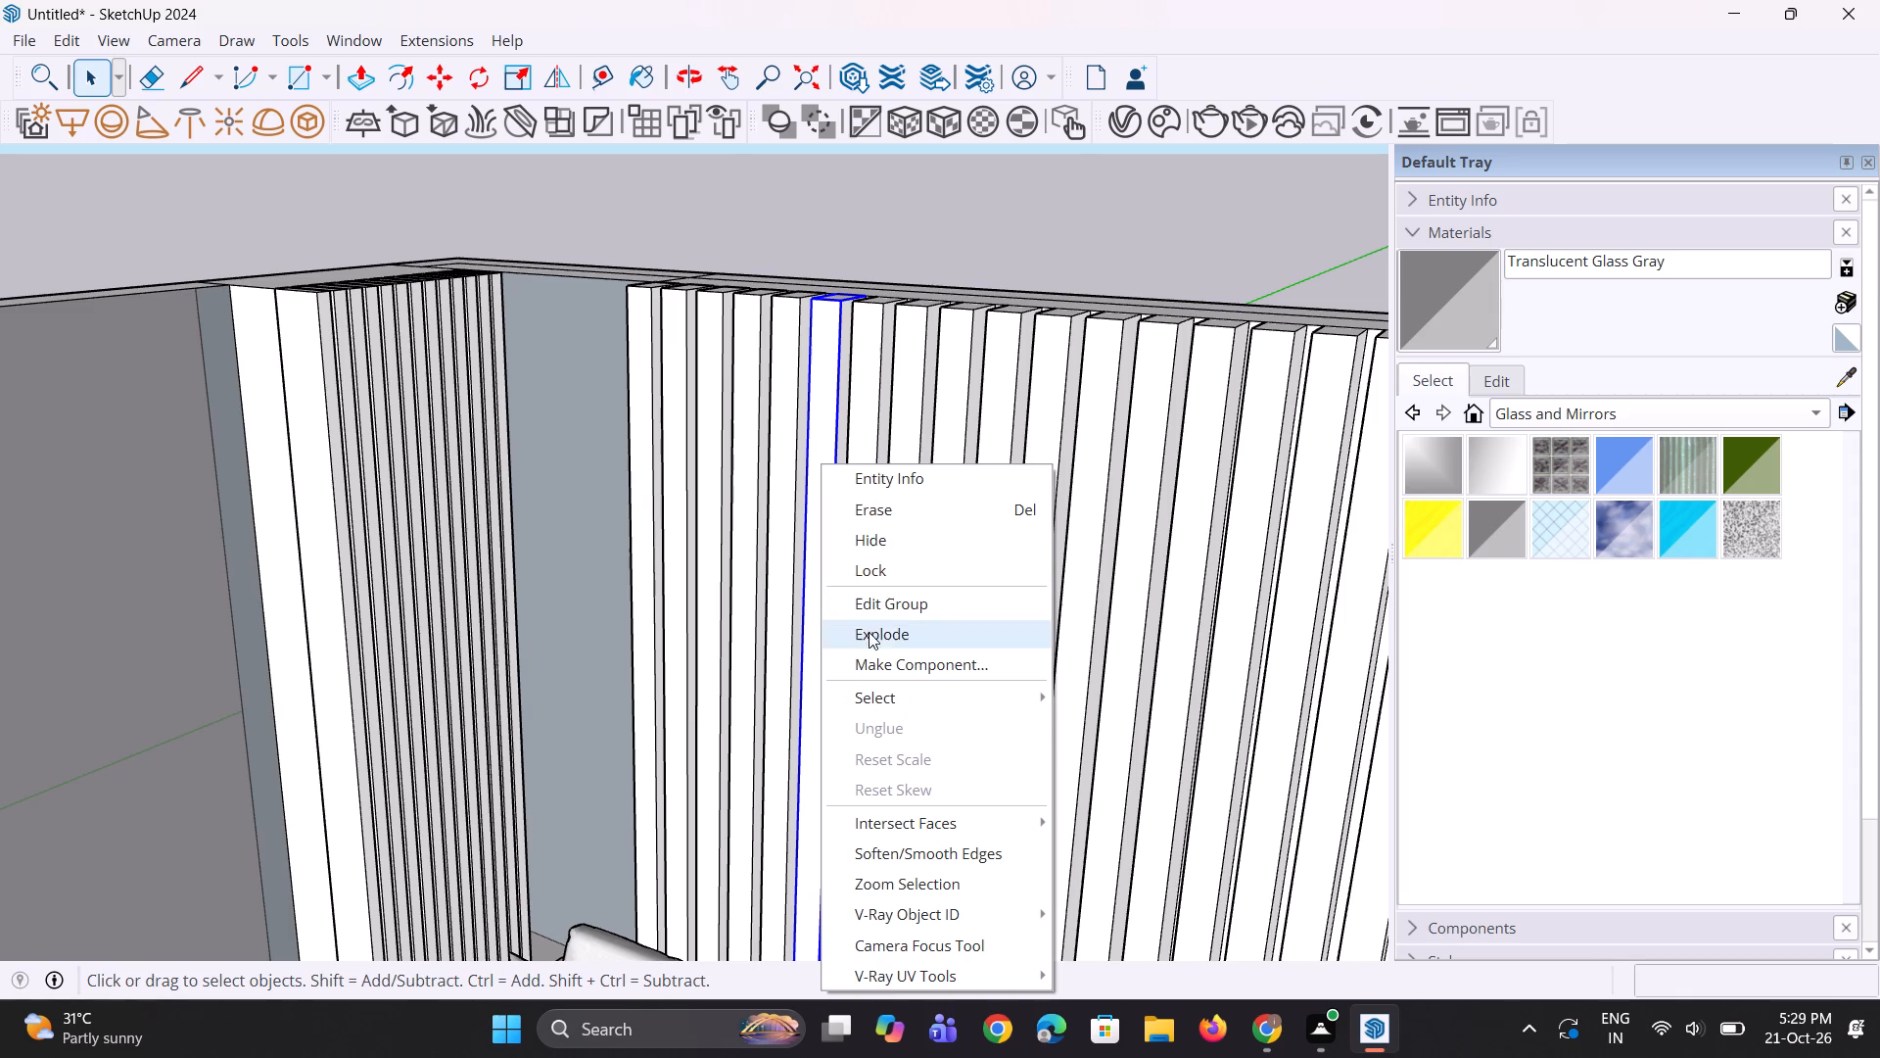
click(889, 623)
Explode the next three slat groups behind the sofa, one by one toward the corner column.
click(795, 527)
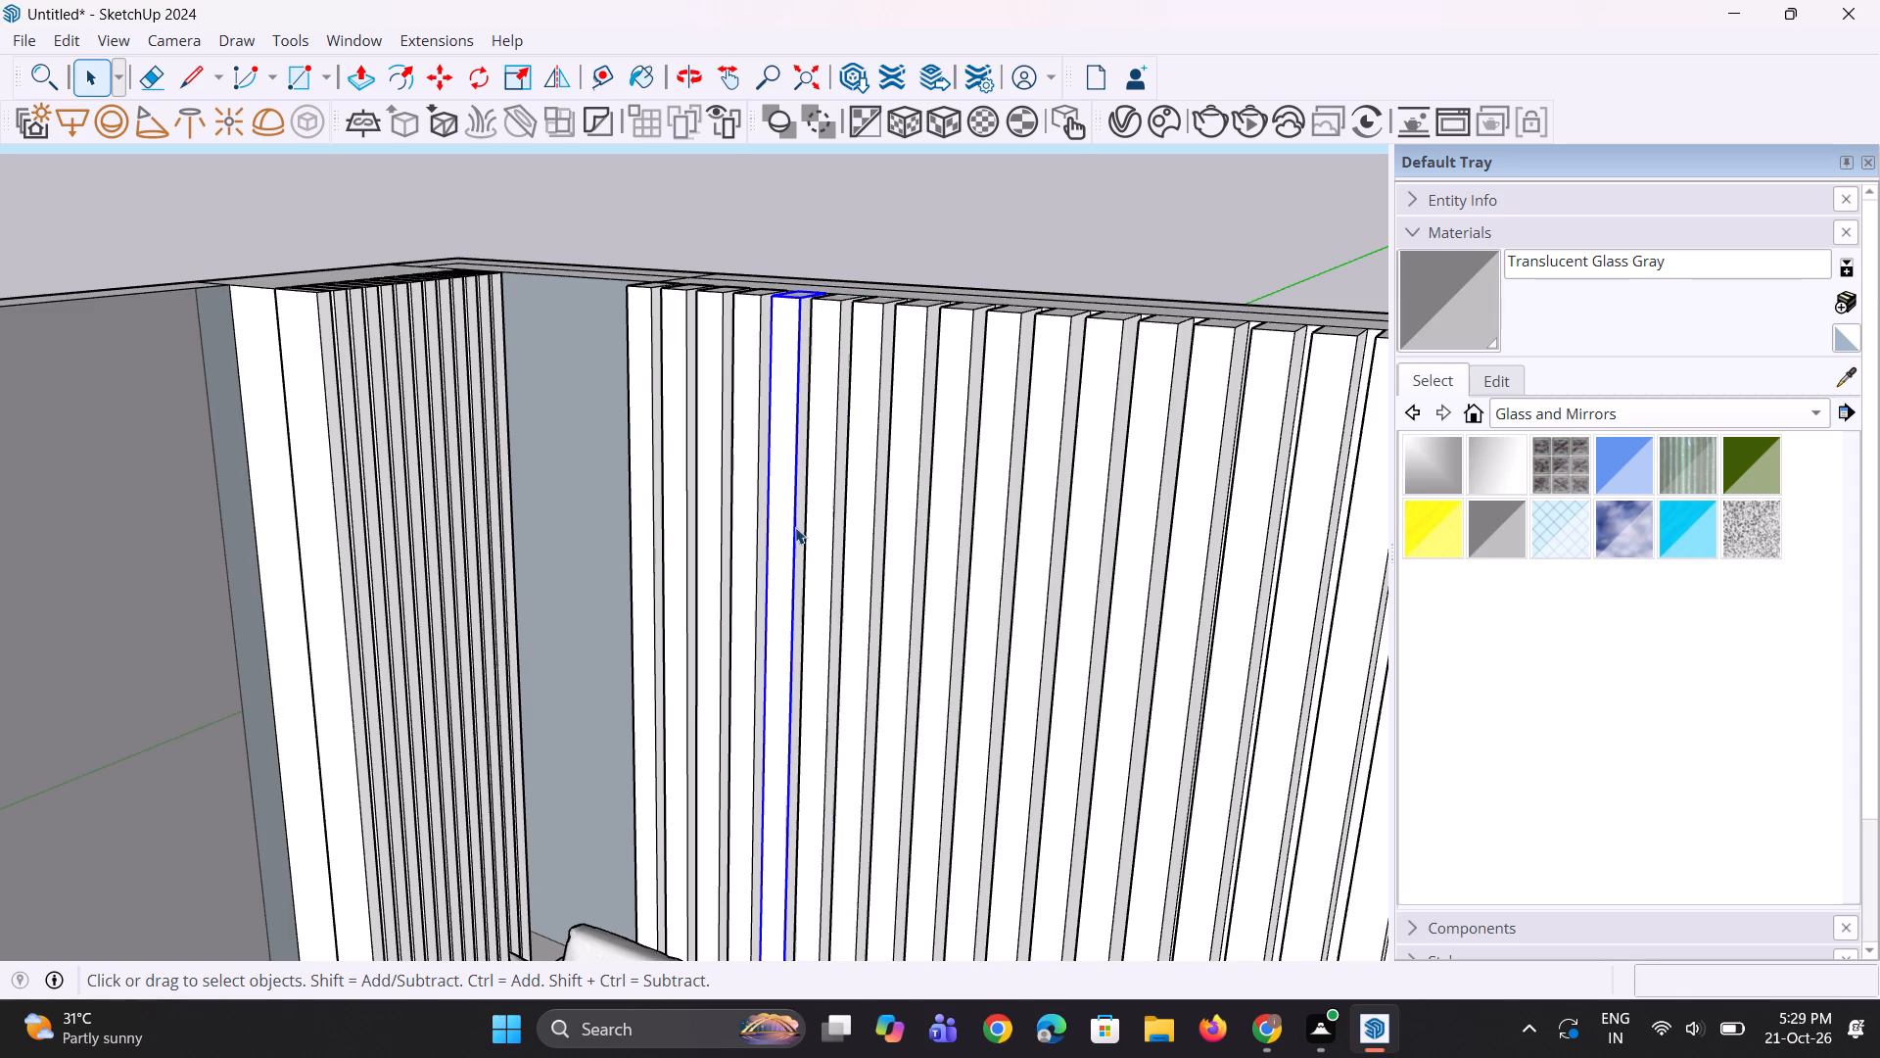
right_click(795, 527)
click(854, 692)
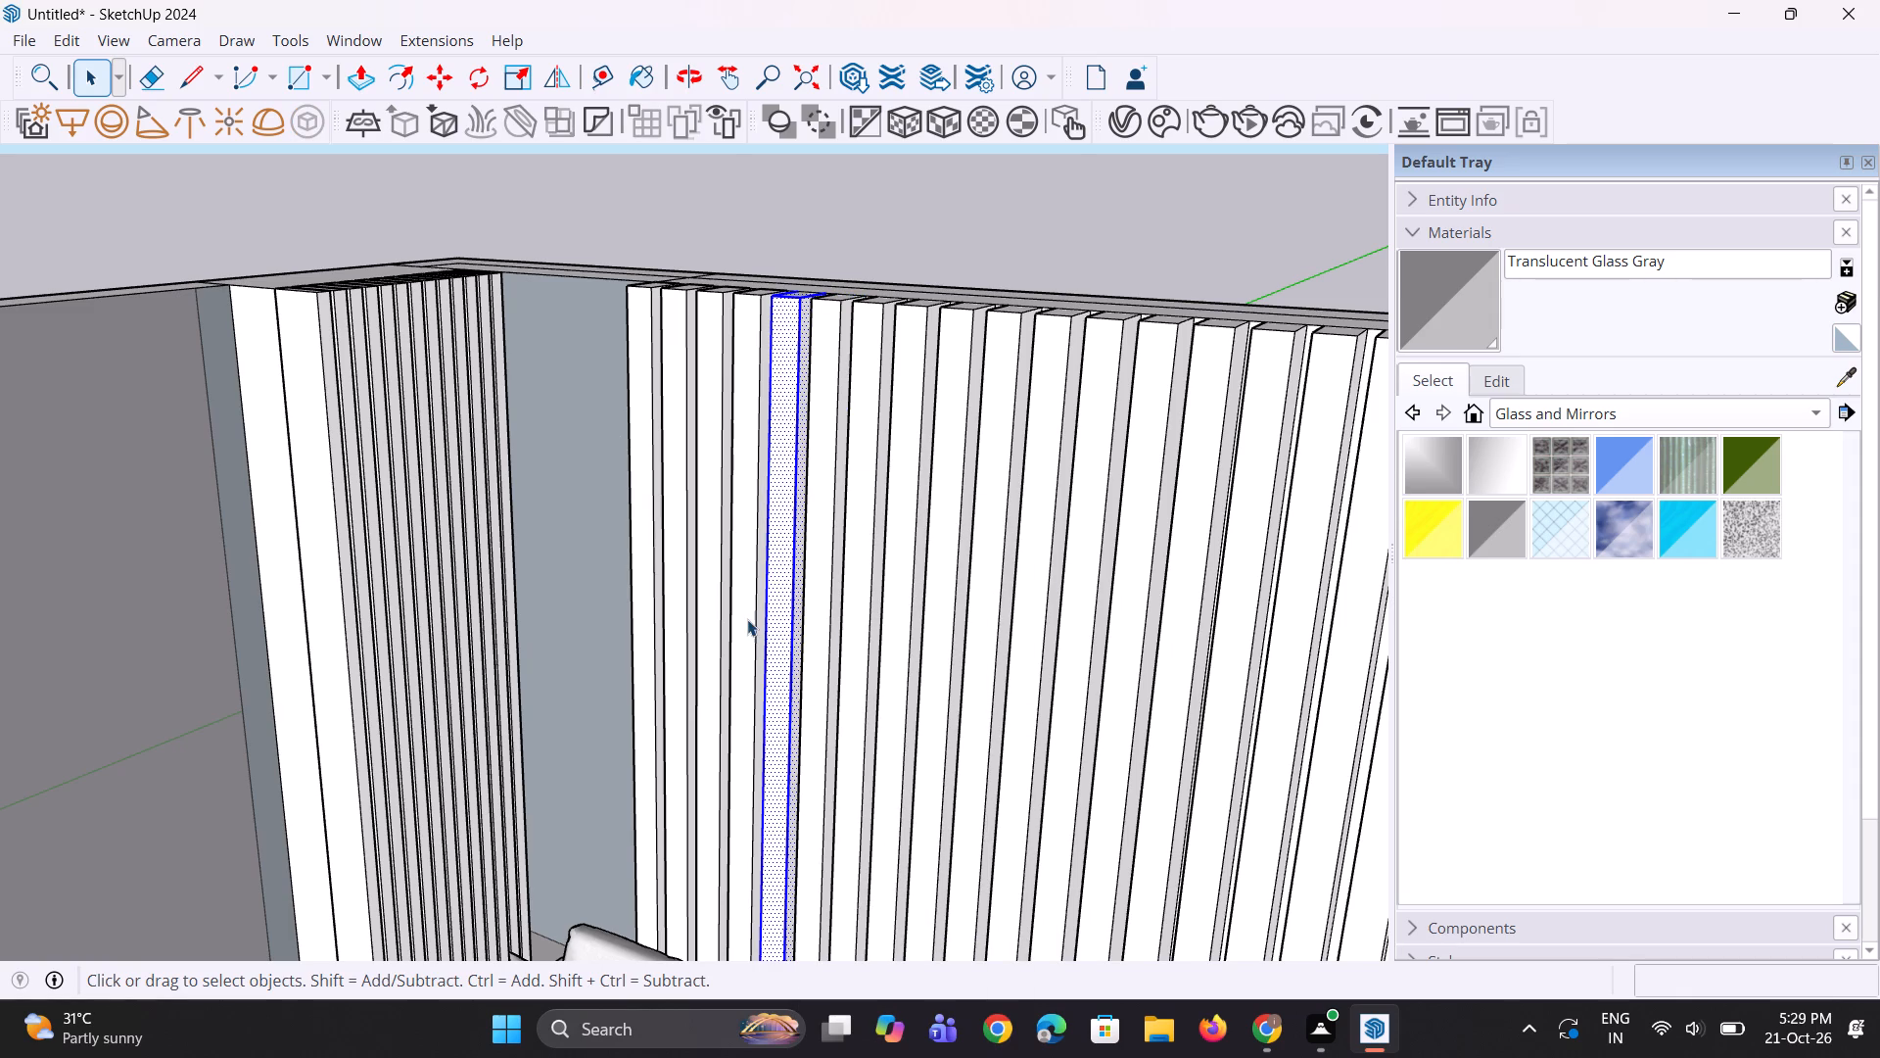
click(746, 618)
right_click(746, 618)
click(846, 264)
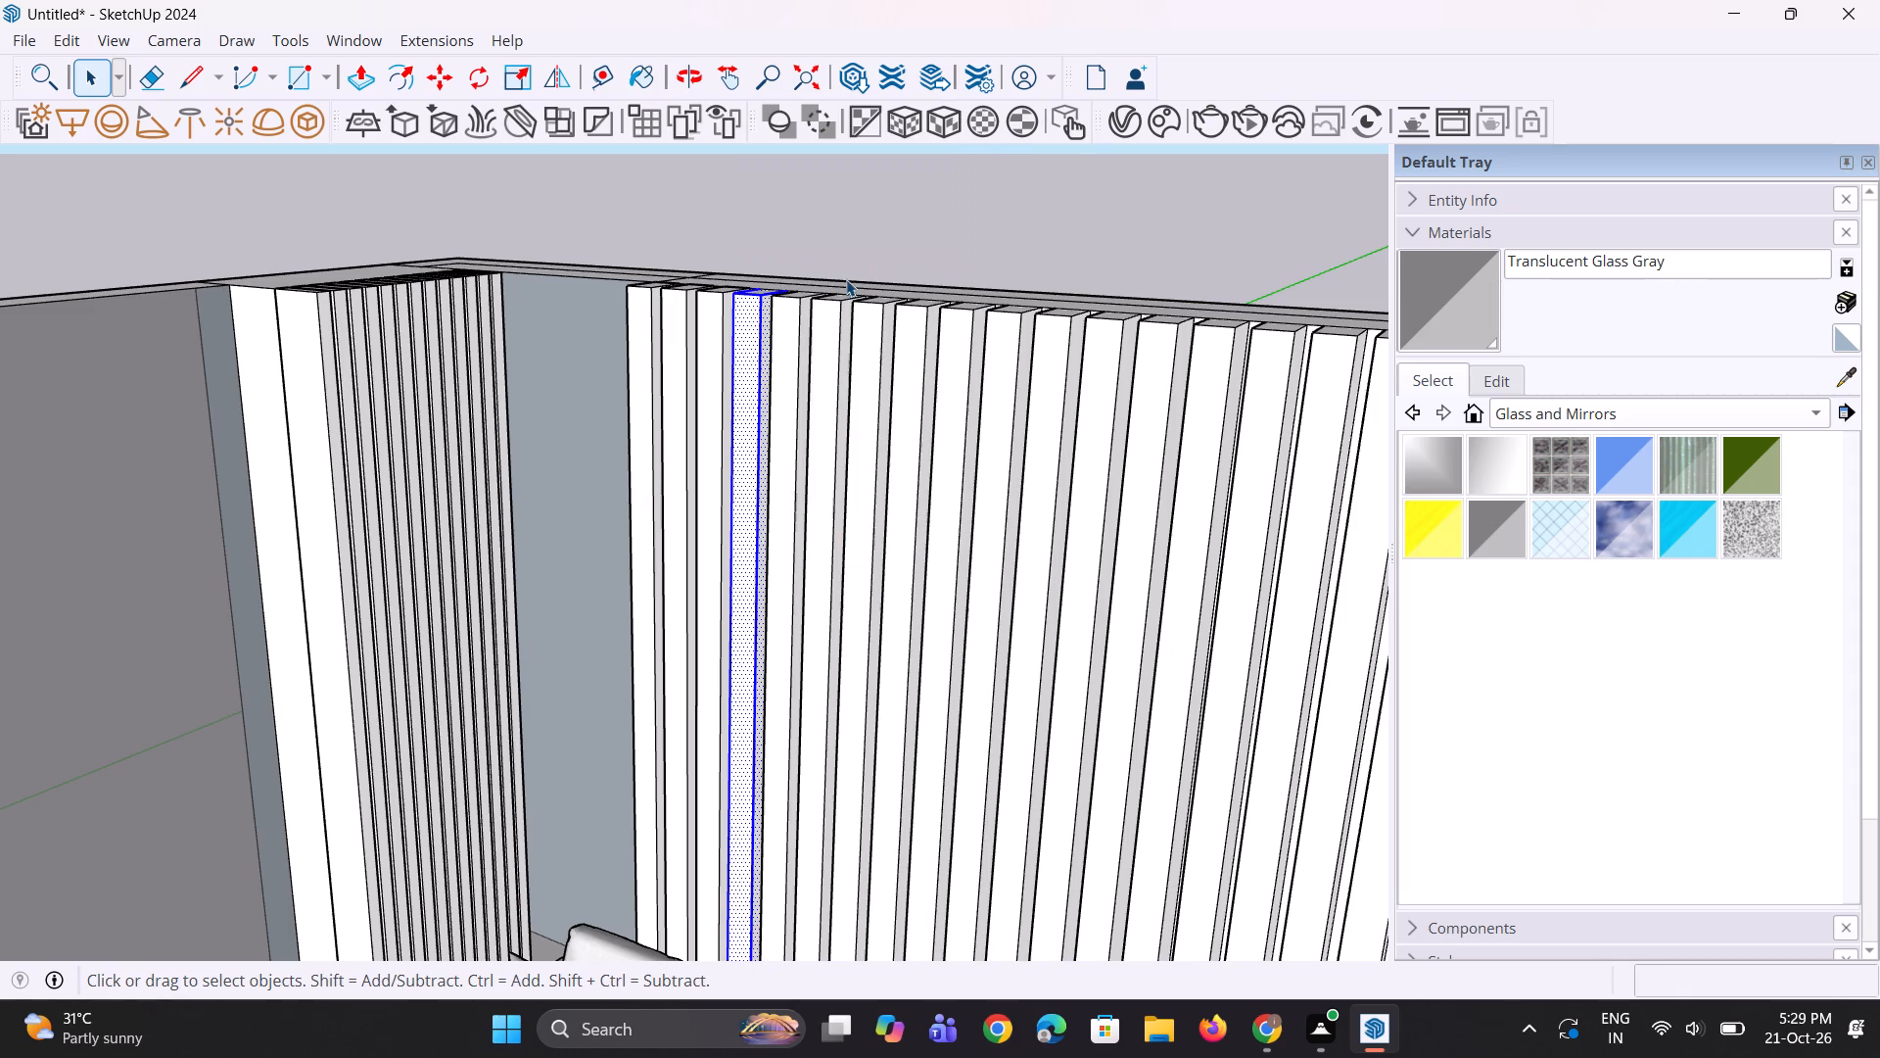
click(720, 574)
right_click(720, 574)
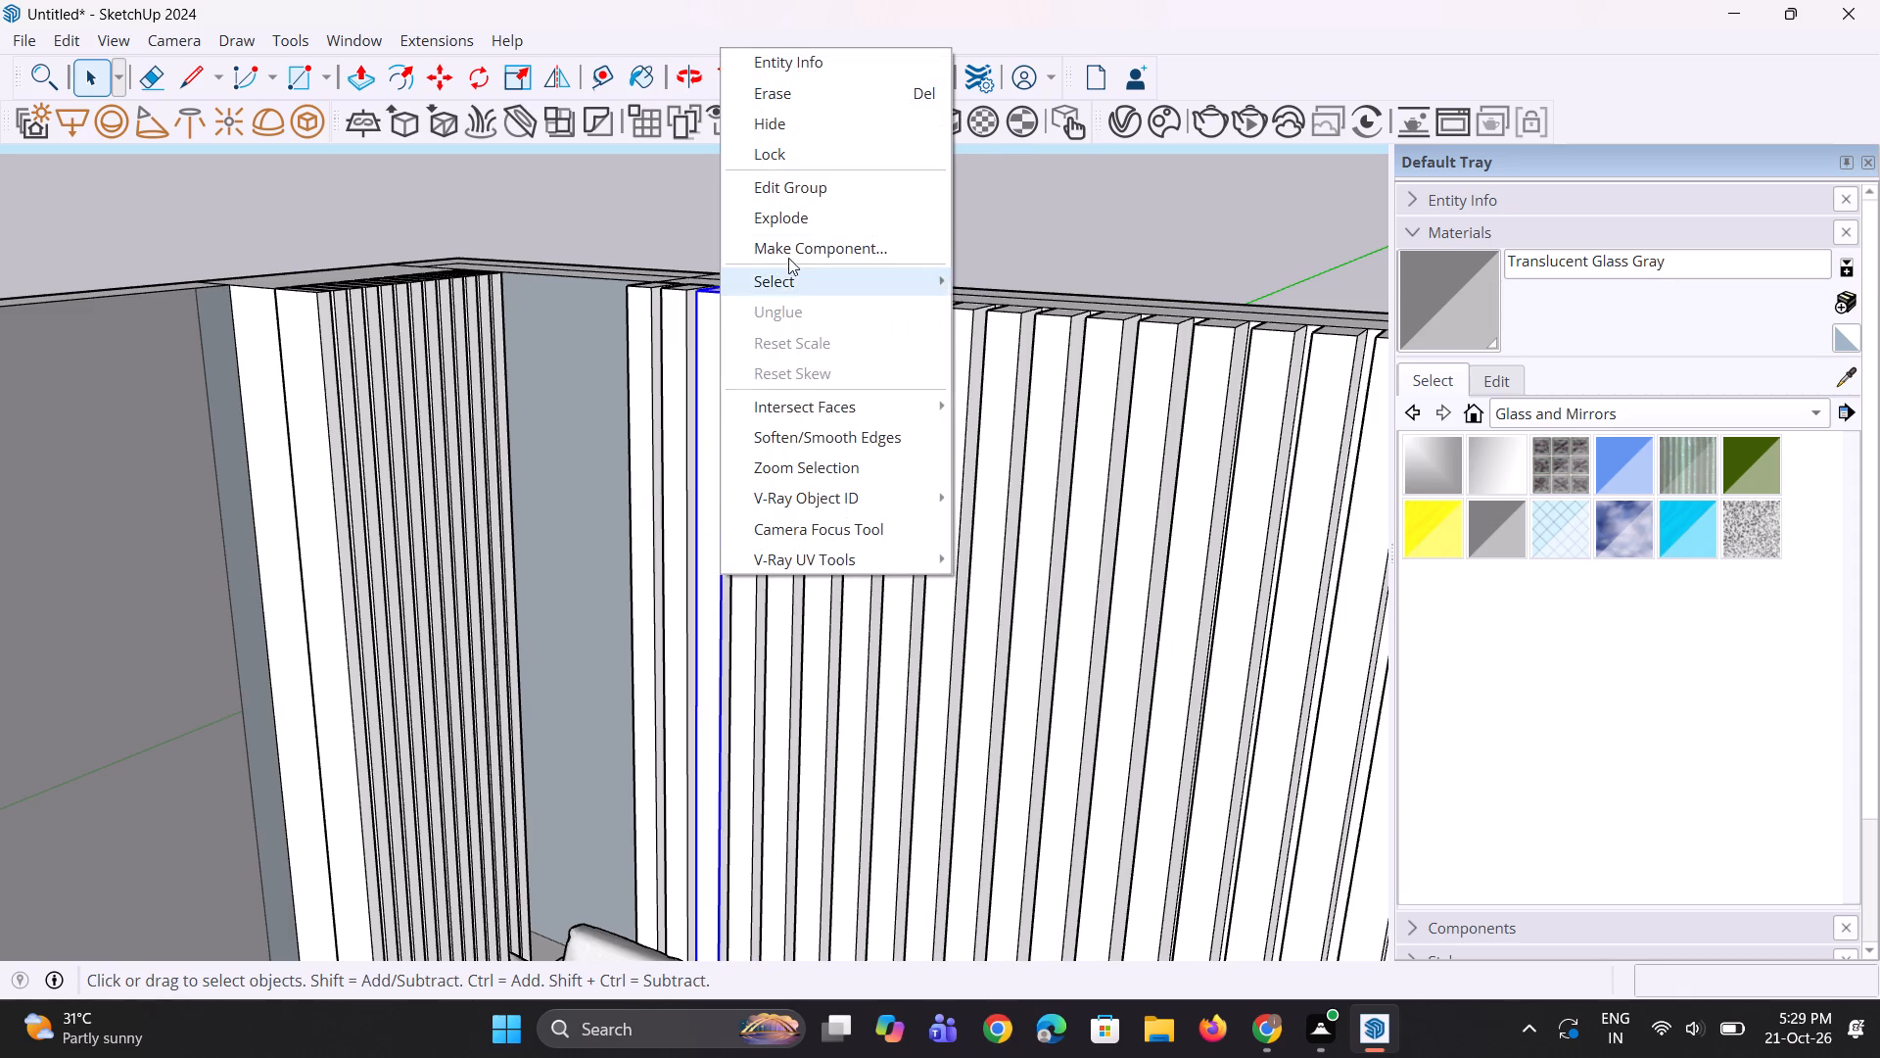
click(793, 229)
Explode the last two slat groups at the corner-column end of the slatted wall and clear the selection.
click(669, 513)
right_click(671, 513)
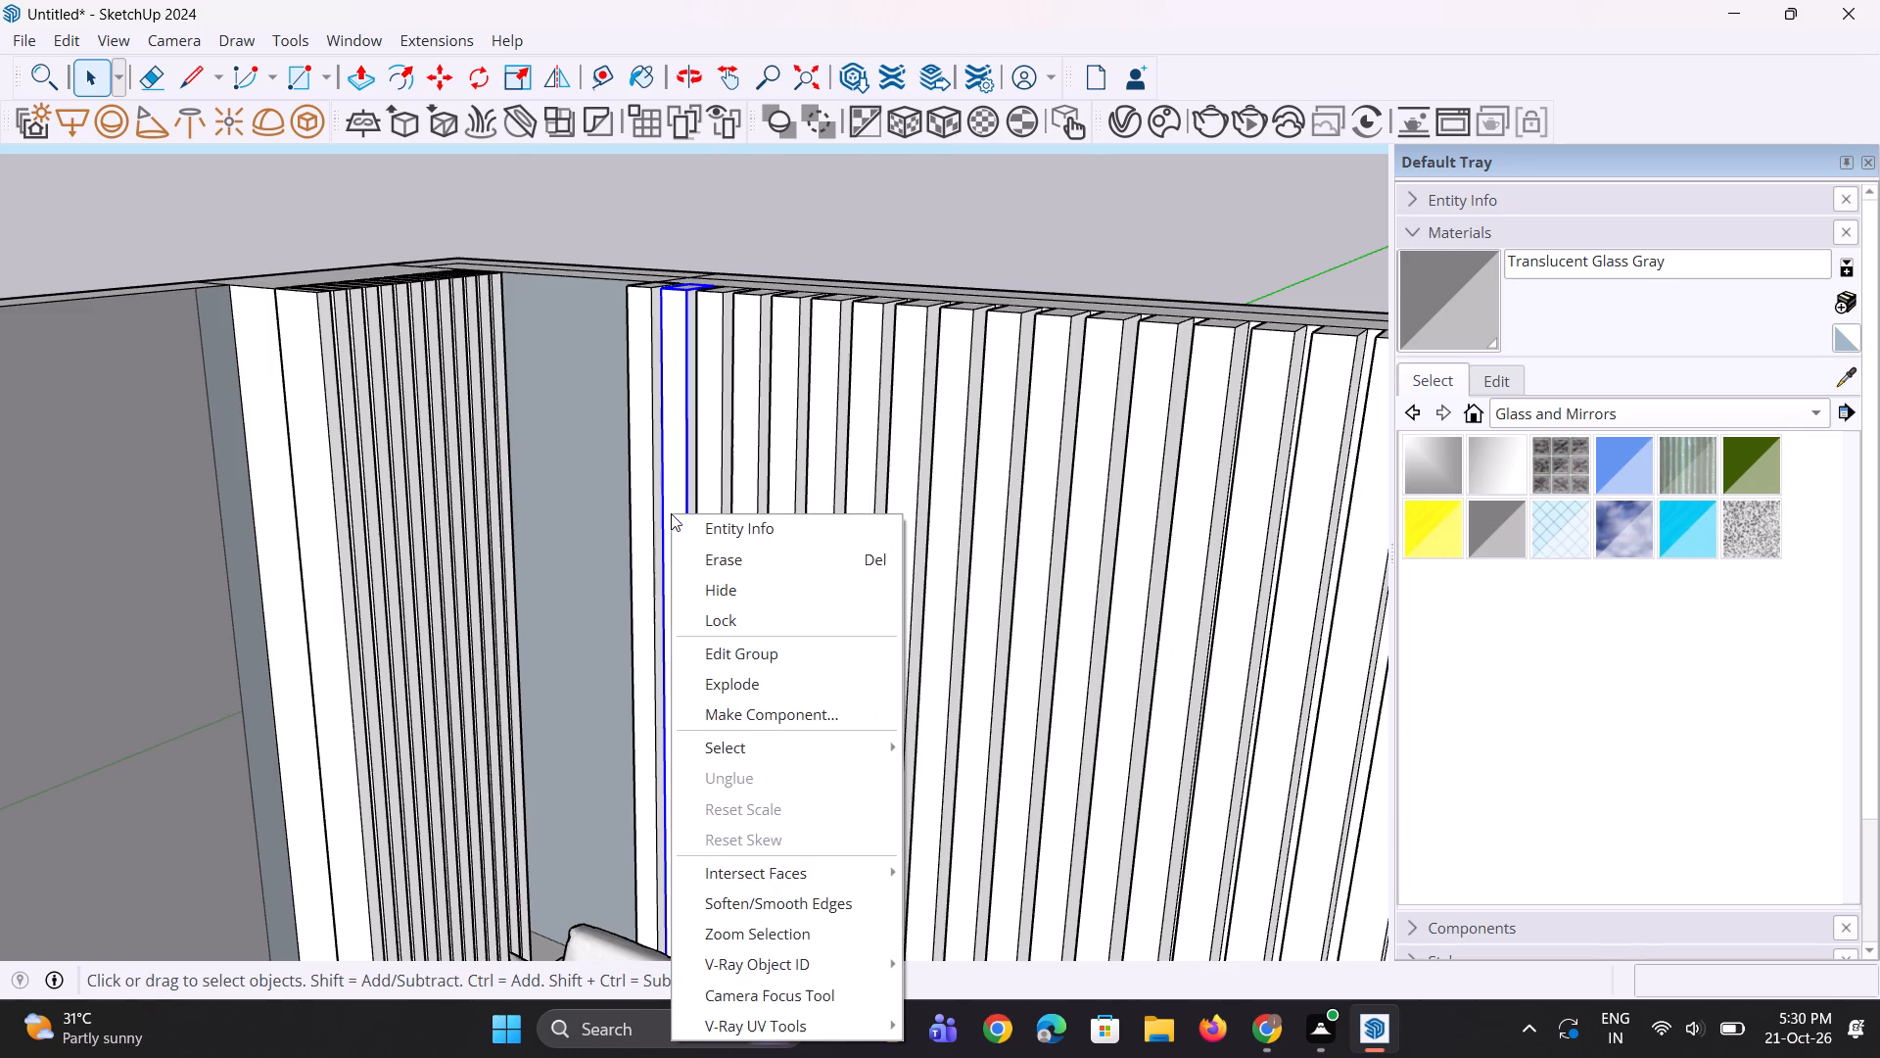
click(742, 682)
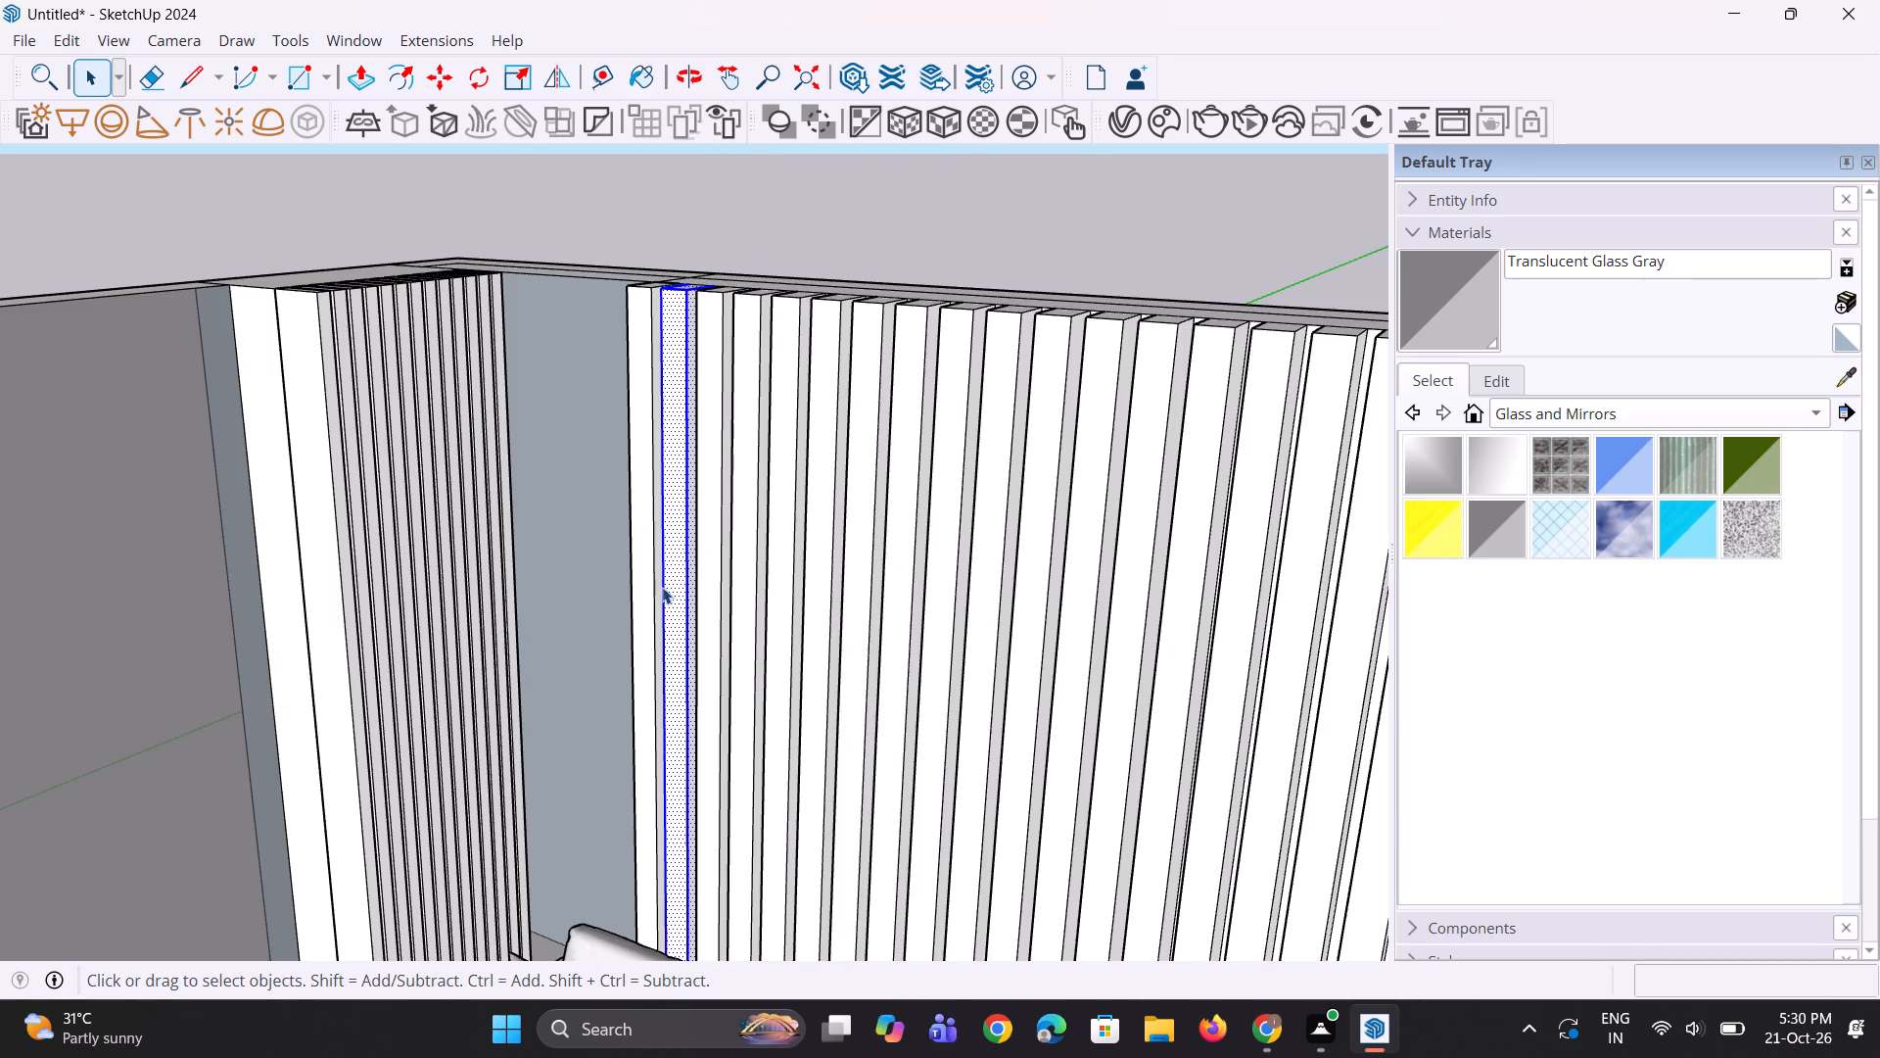
click(651, 578)
right_click(651, 578)
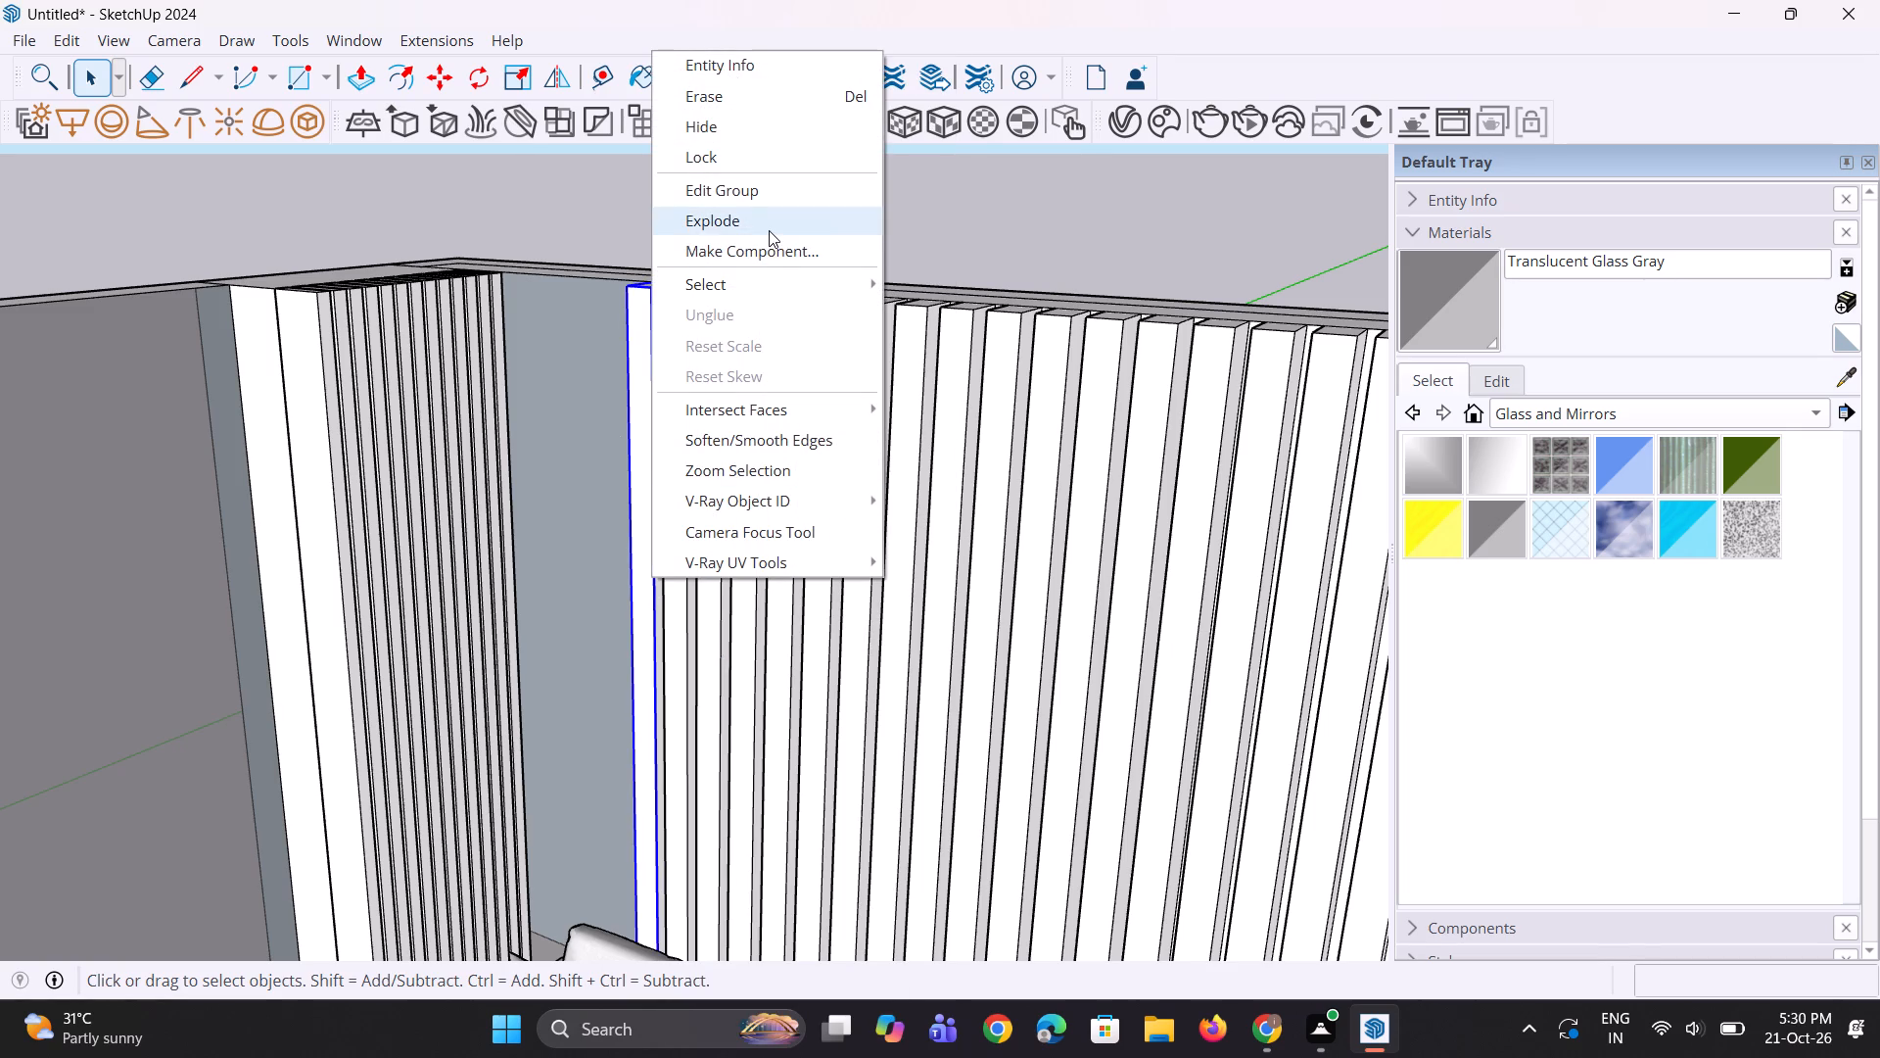
click(769, 229)
click(946, 239)
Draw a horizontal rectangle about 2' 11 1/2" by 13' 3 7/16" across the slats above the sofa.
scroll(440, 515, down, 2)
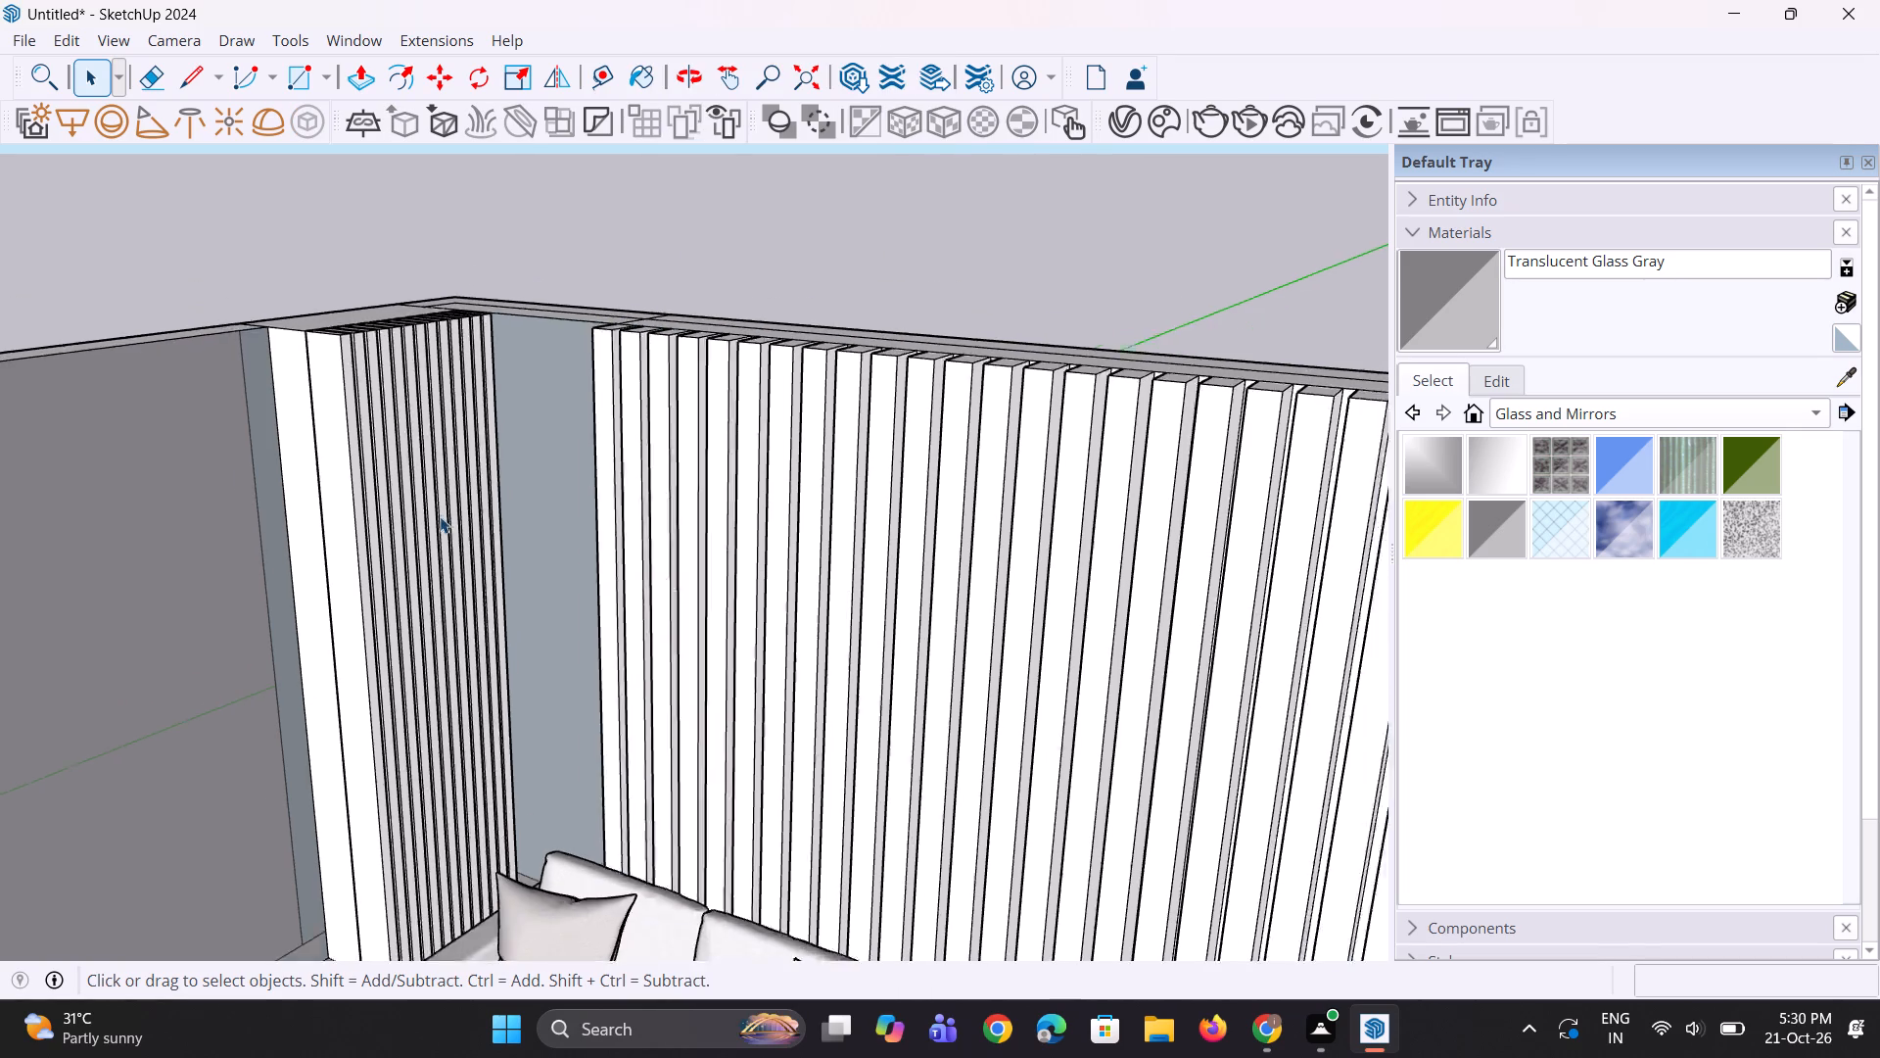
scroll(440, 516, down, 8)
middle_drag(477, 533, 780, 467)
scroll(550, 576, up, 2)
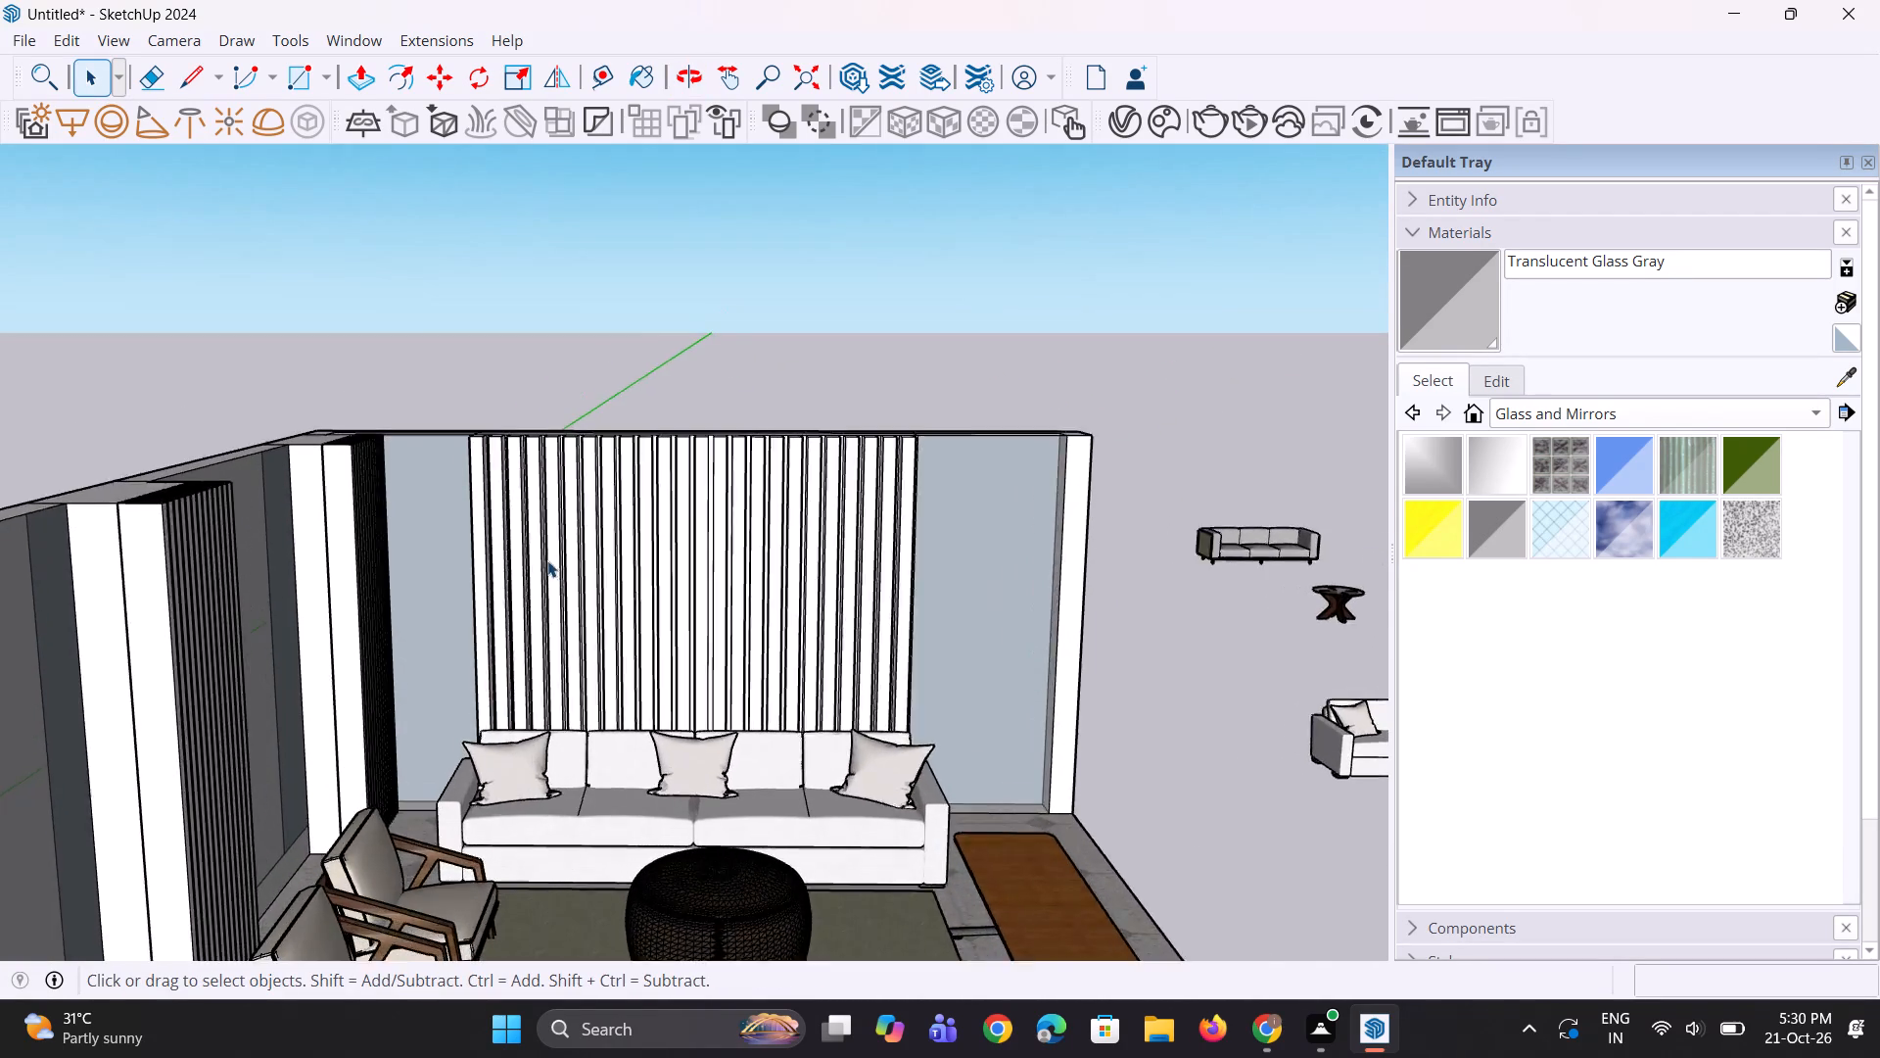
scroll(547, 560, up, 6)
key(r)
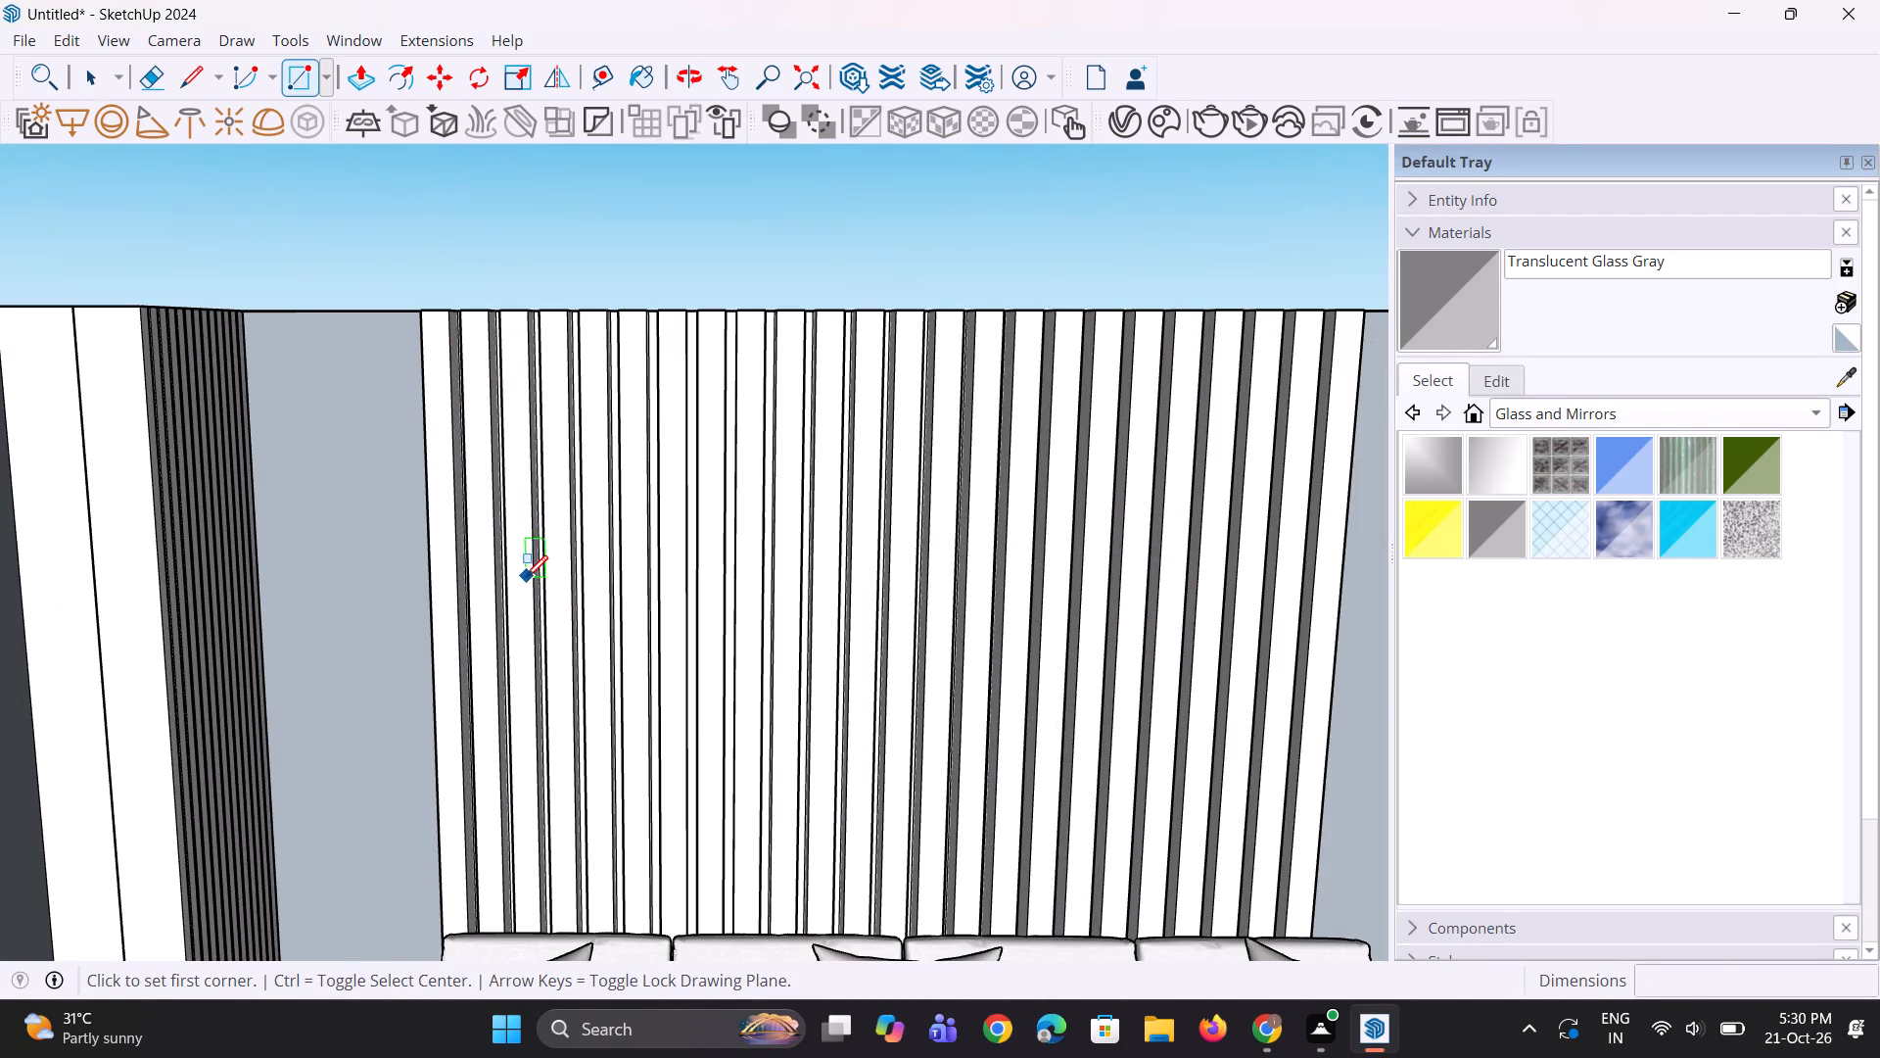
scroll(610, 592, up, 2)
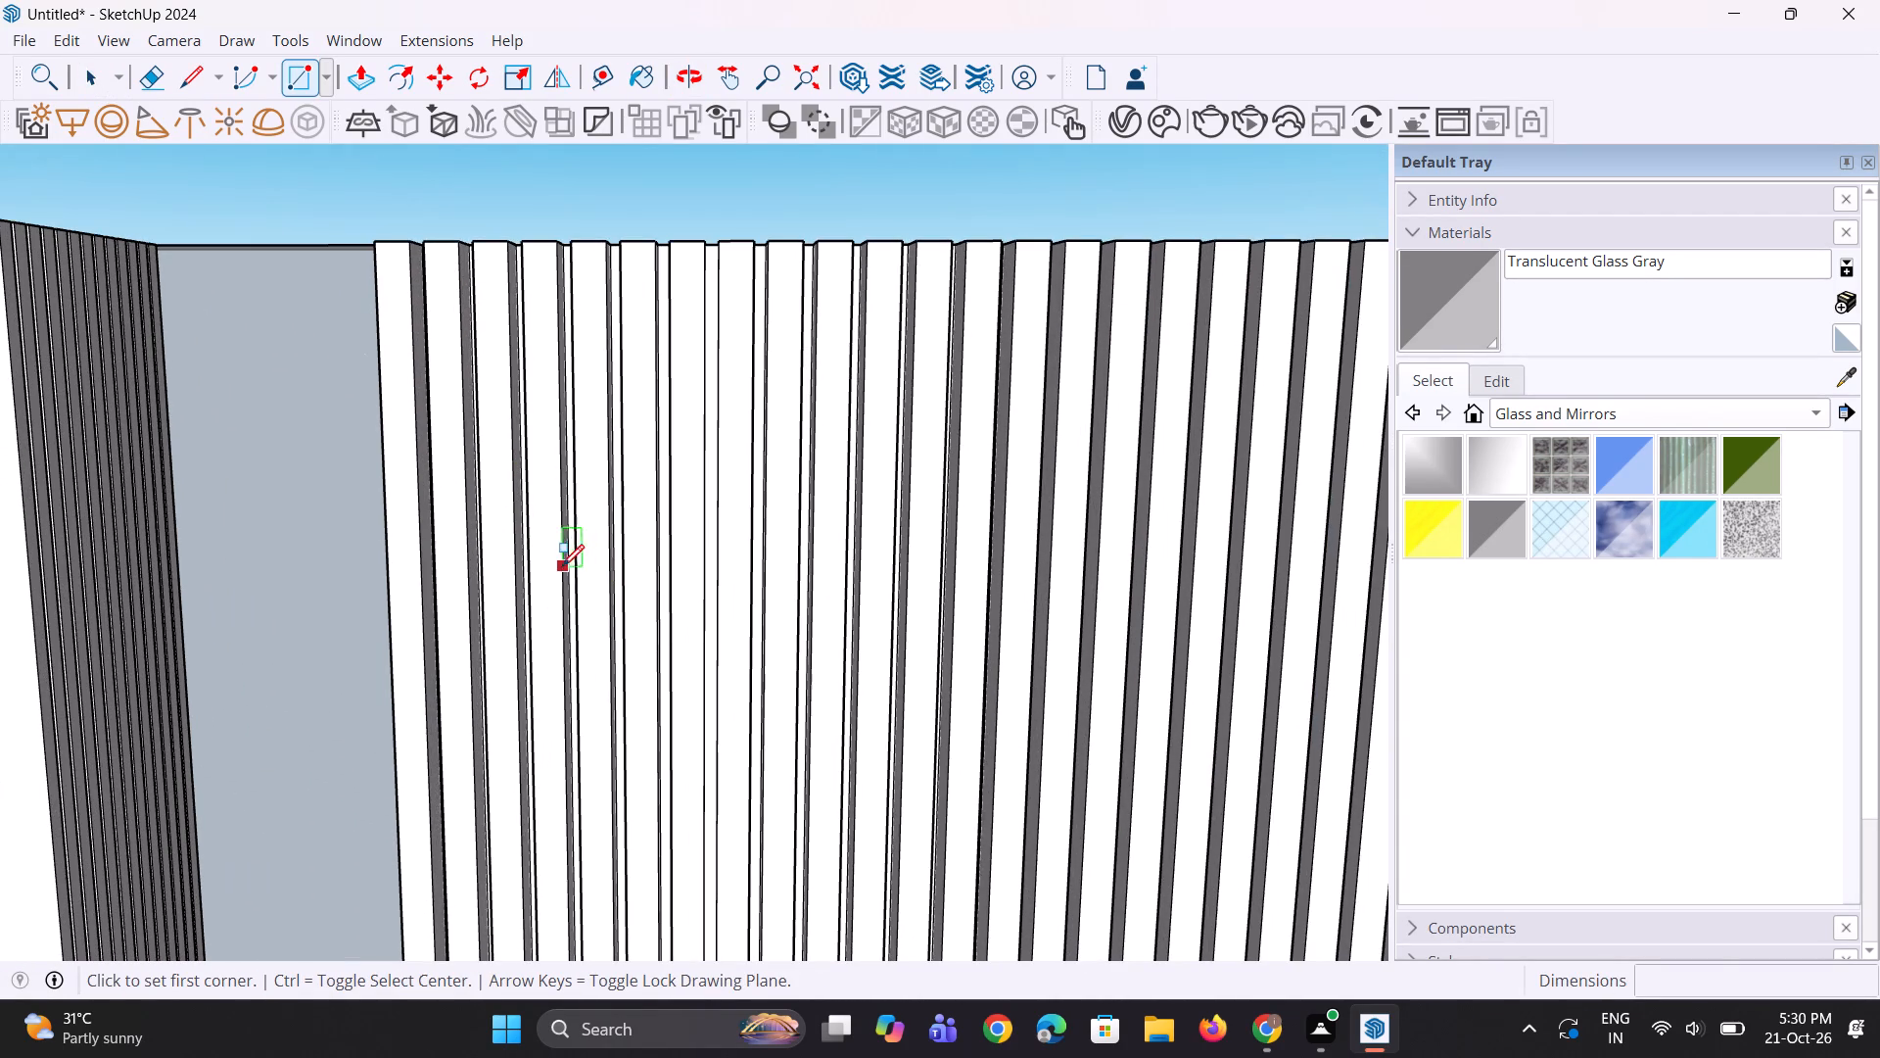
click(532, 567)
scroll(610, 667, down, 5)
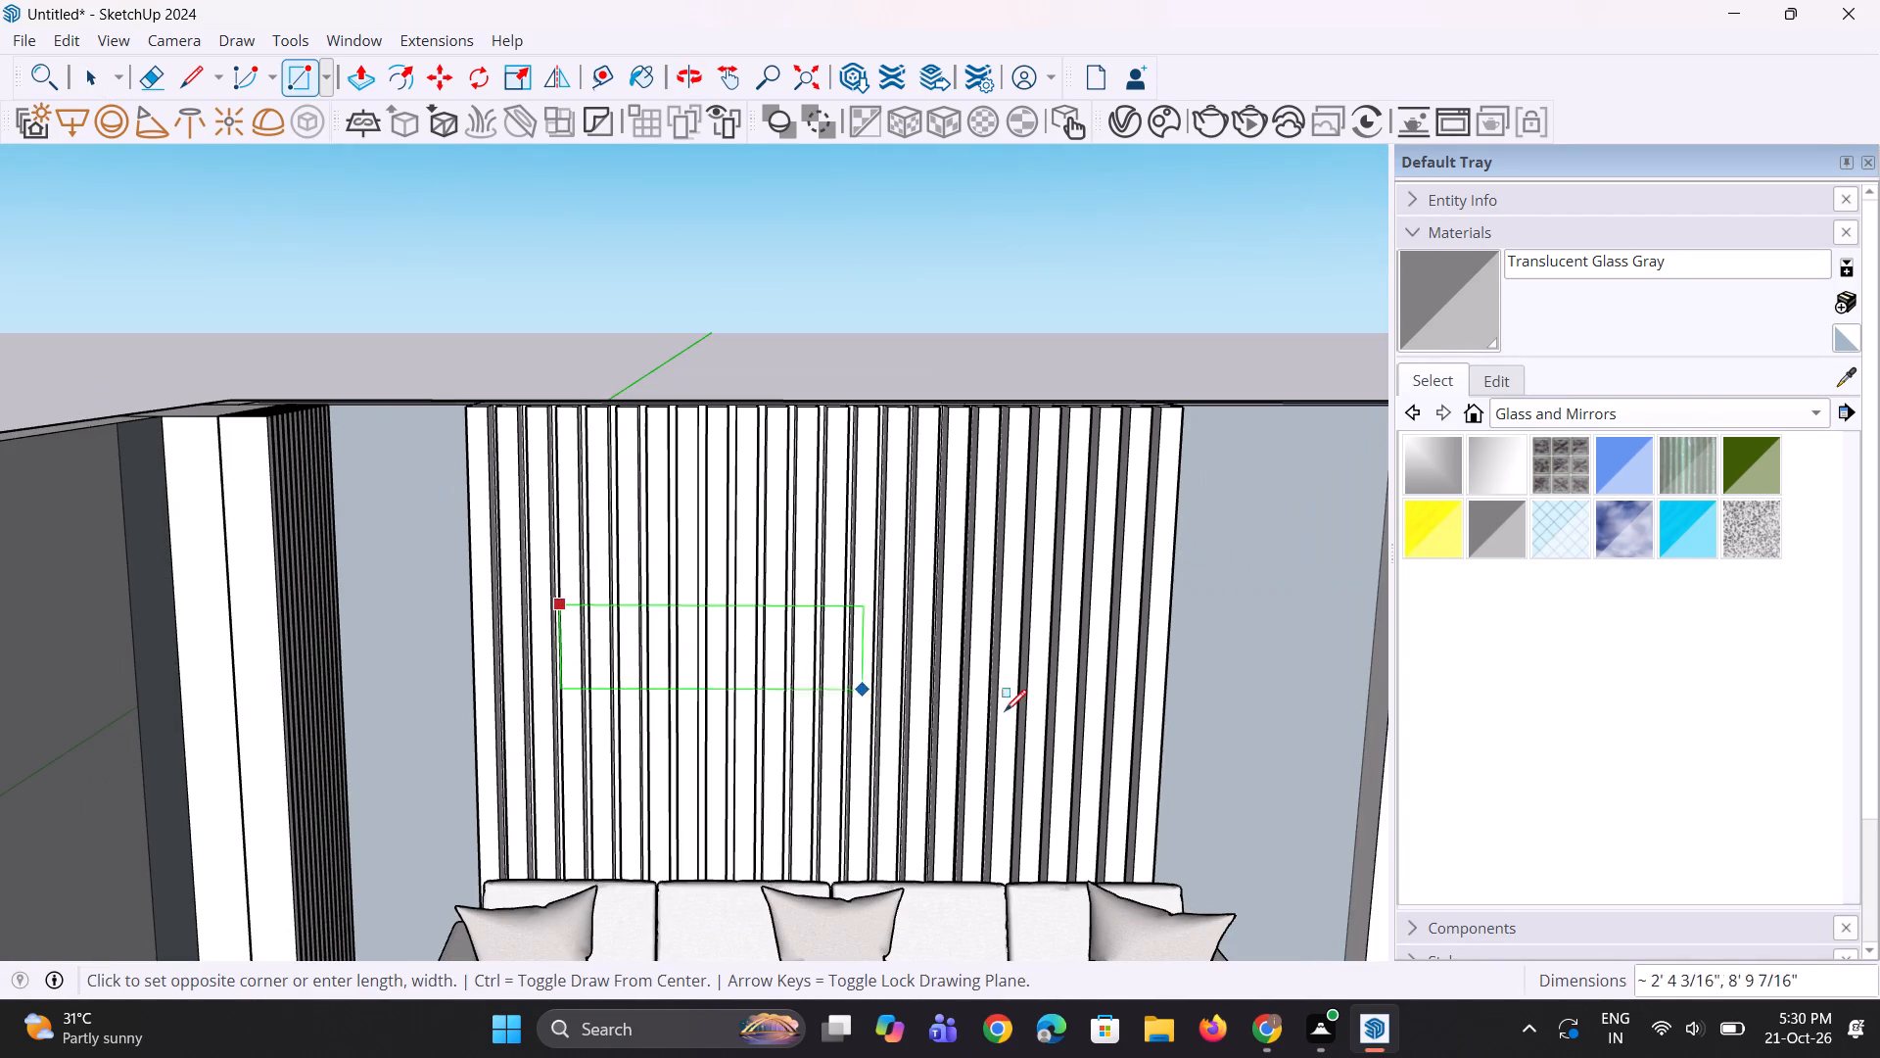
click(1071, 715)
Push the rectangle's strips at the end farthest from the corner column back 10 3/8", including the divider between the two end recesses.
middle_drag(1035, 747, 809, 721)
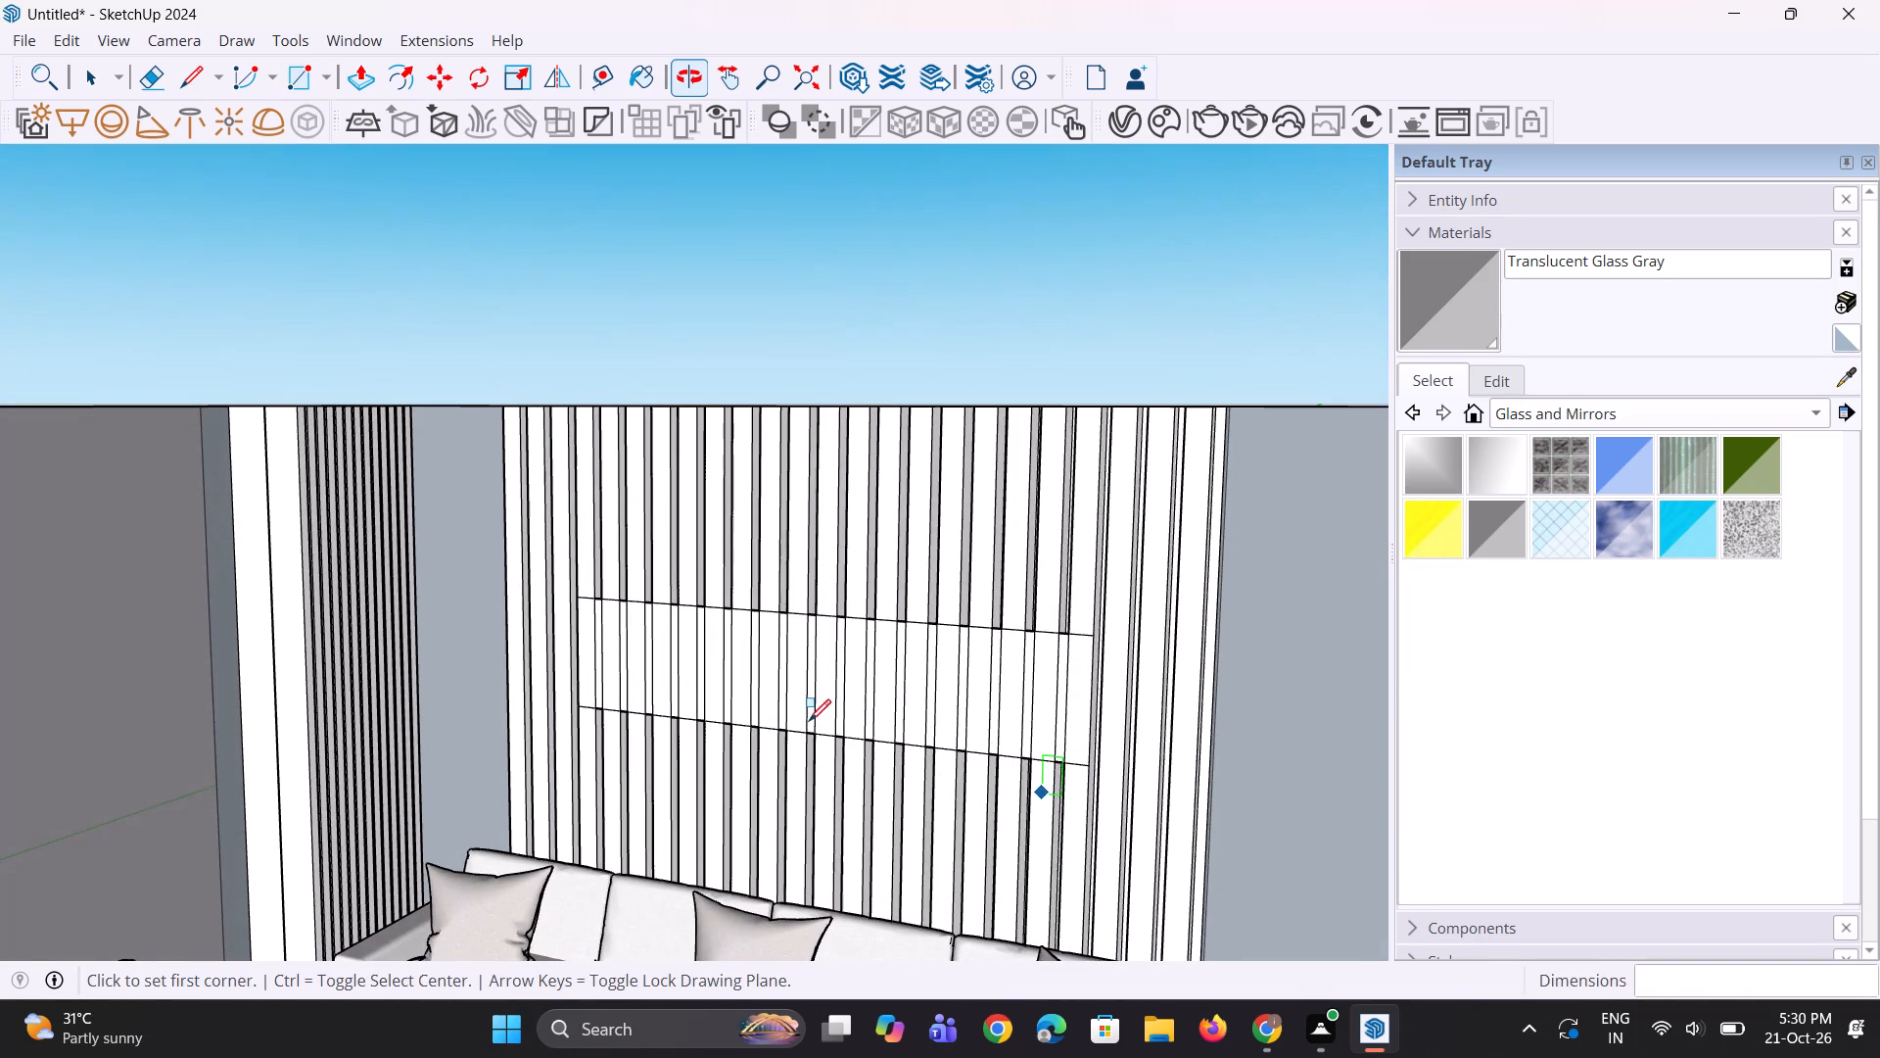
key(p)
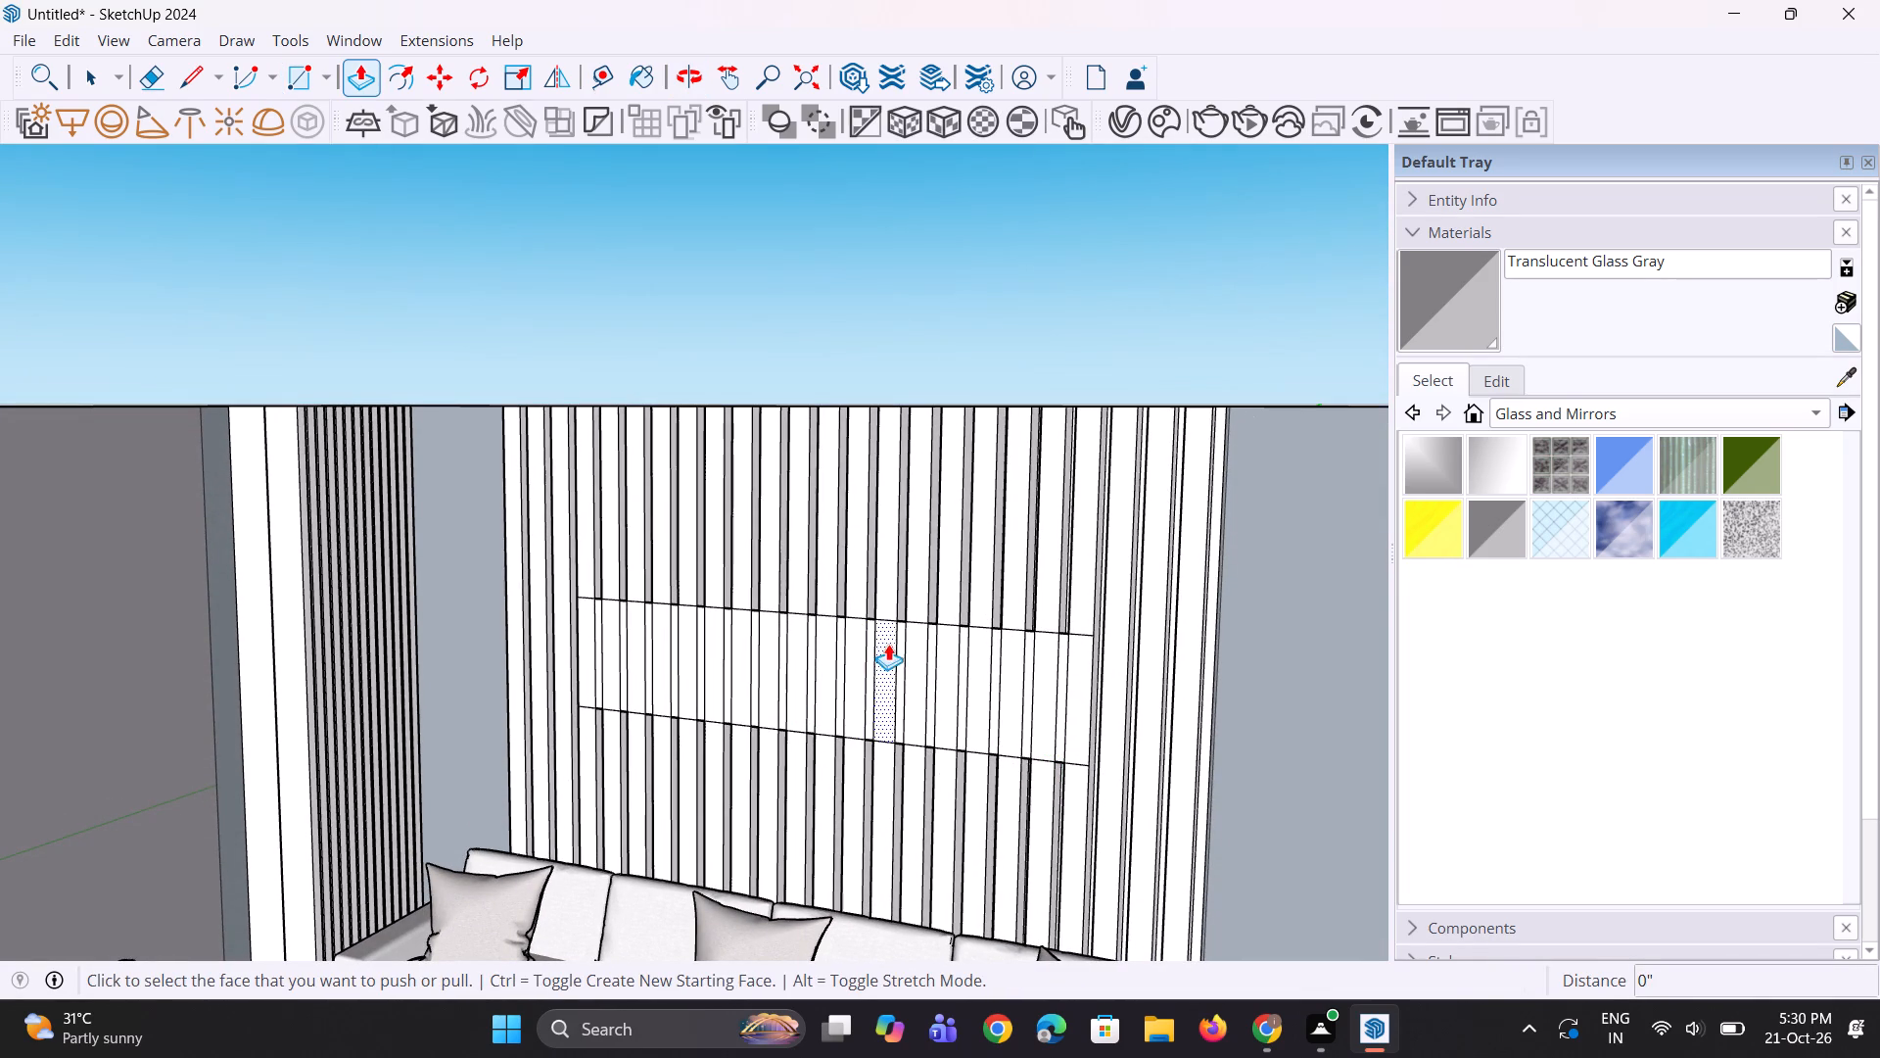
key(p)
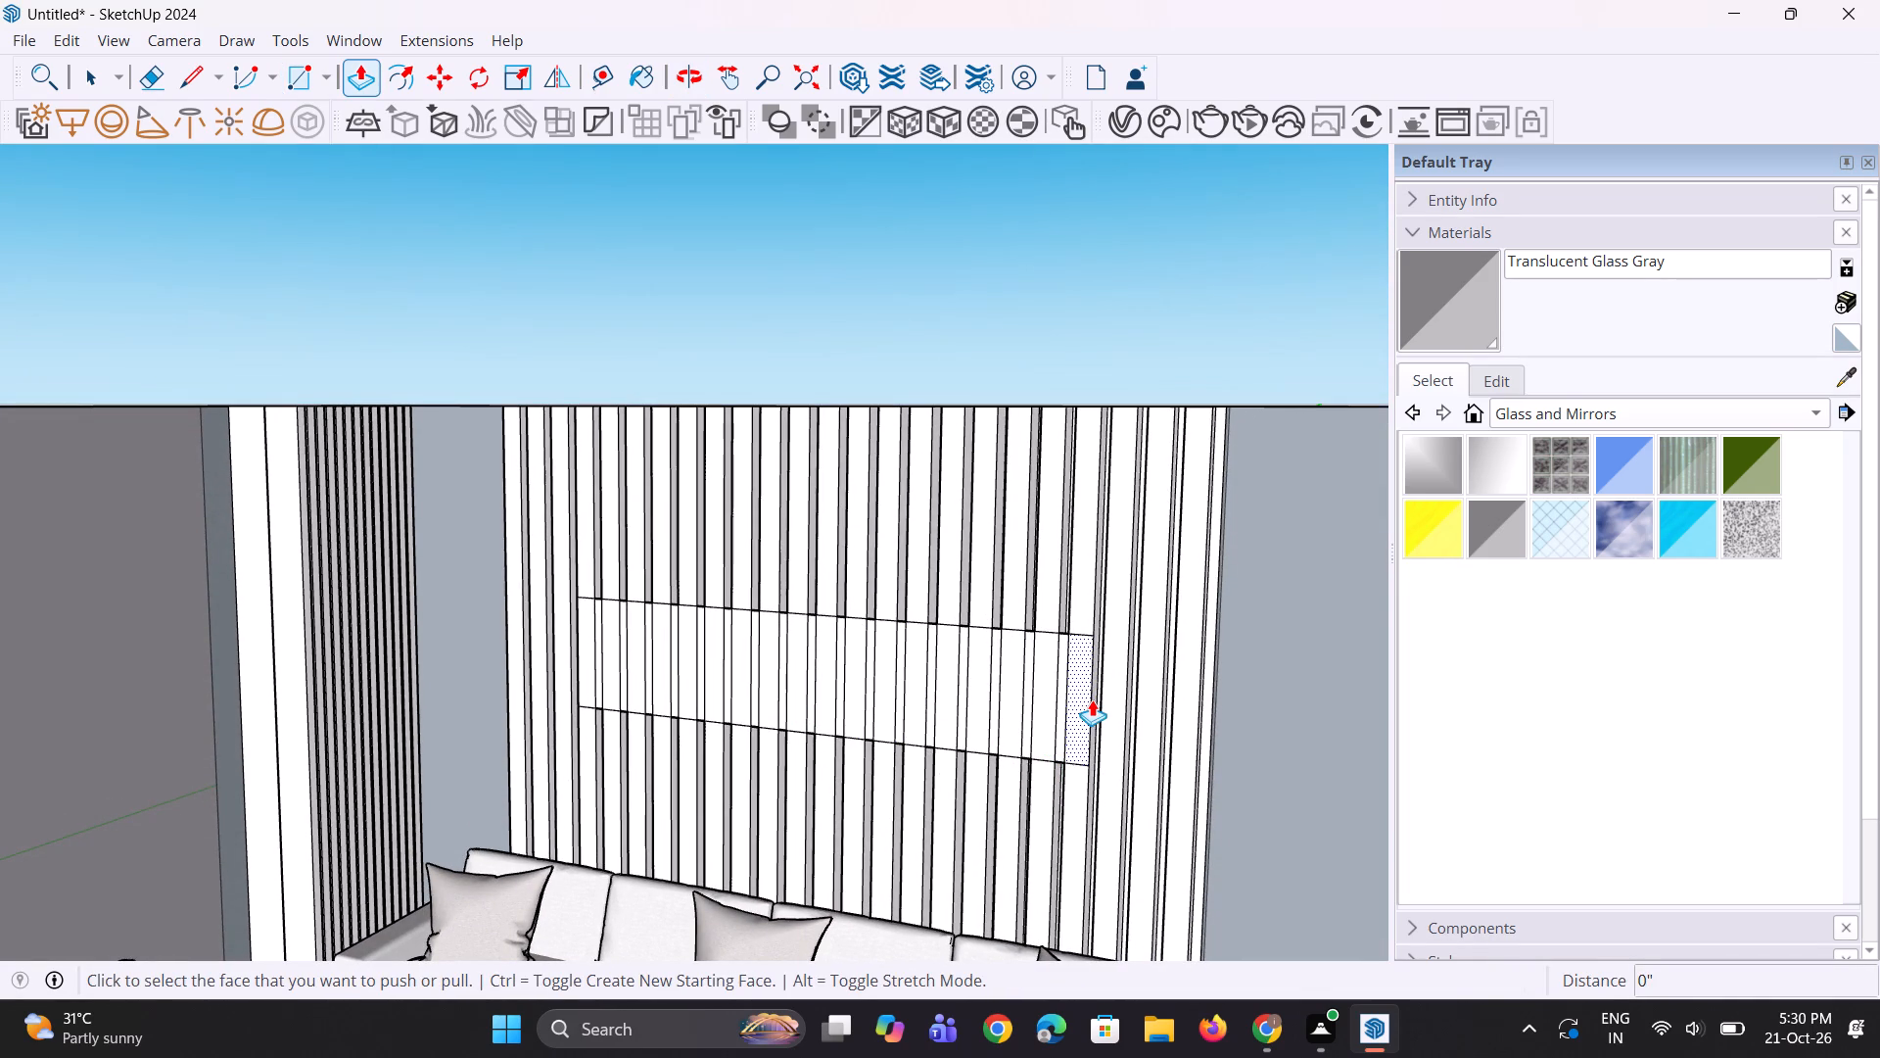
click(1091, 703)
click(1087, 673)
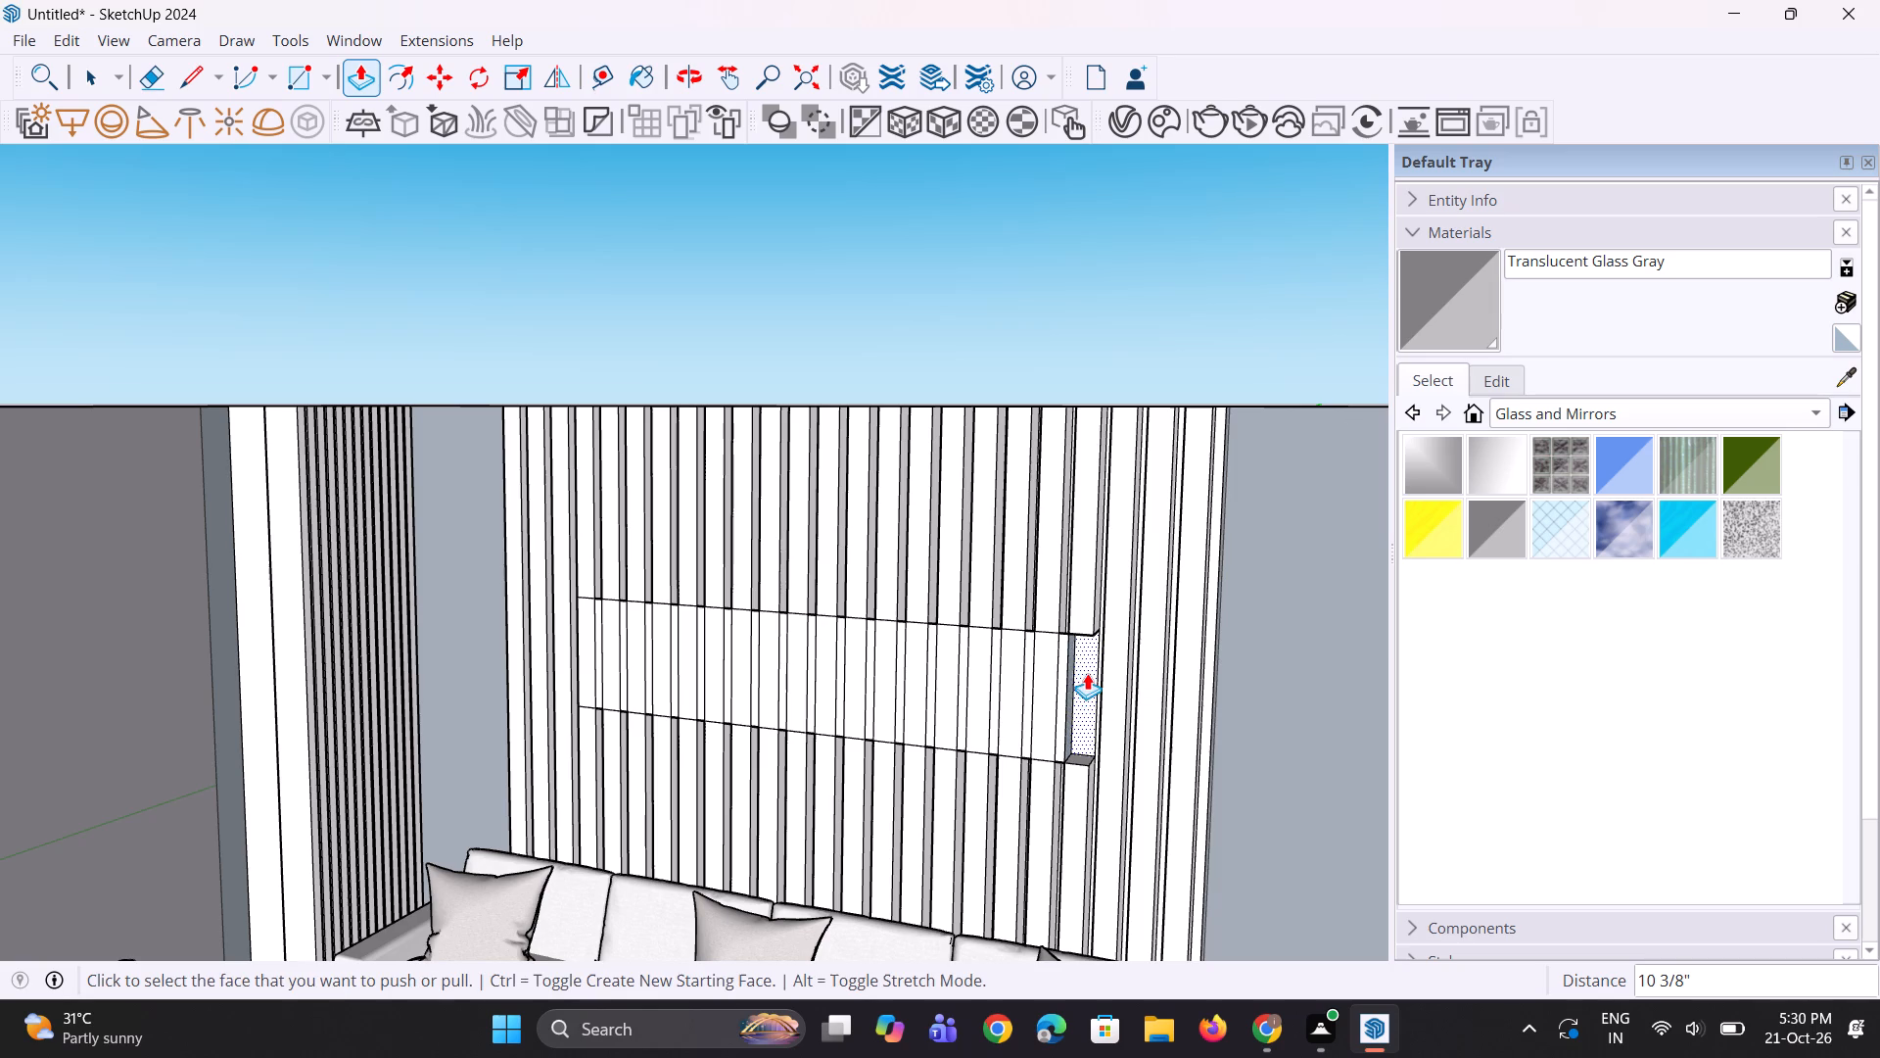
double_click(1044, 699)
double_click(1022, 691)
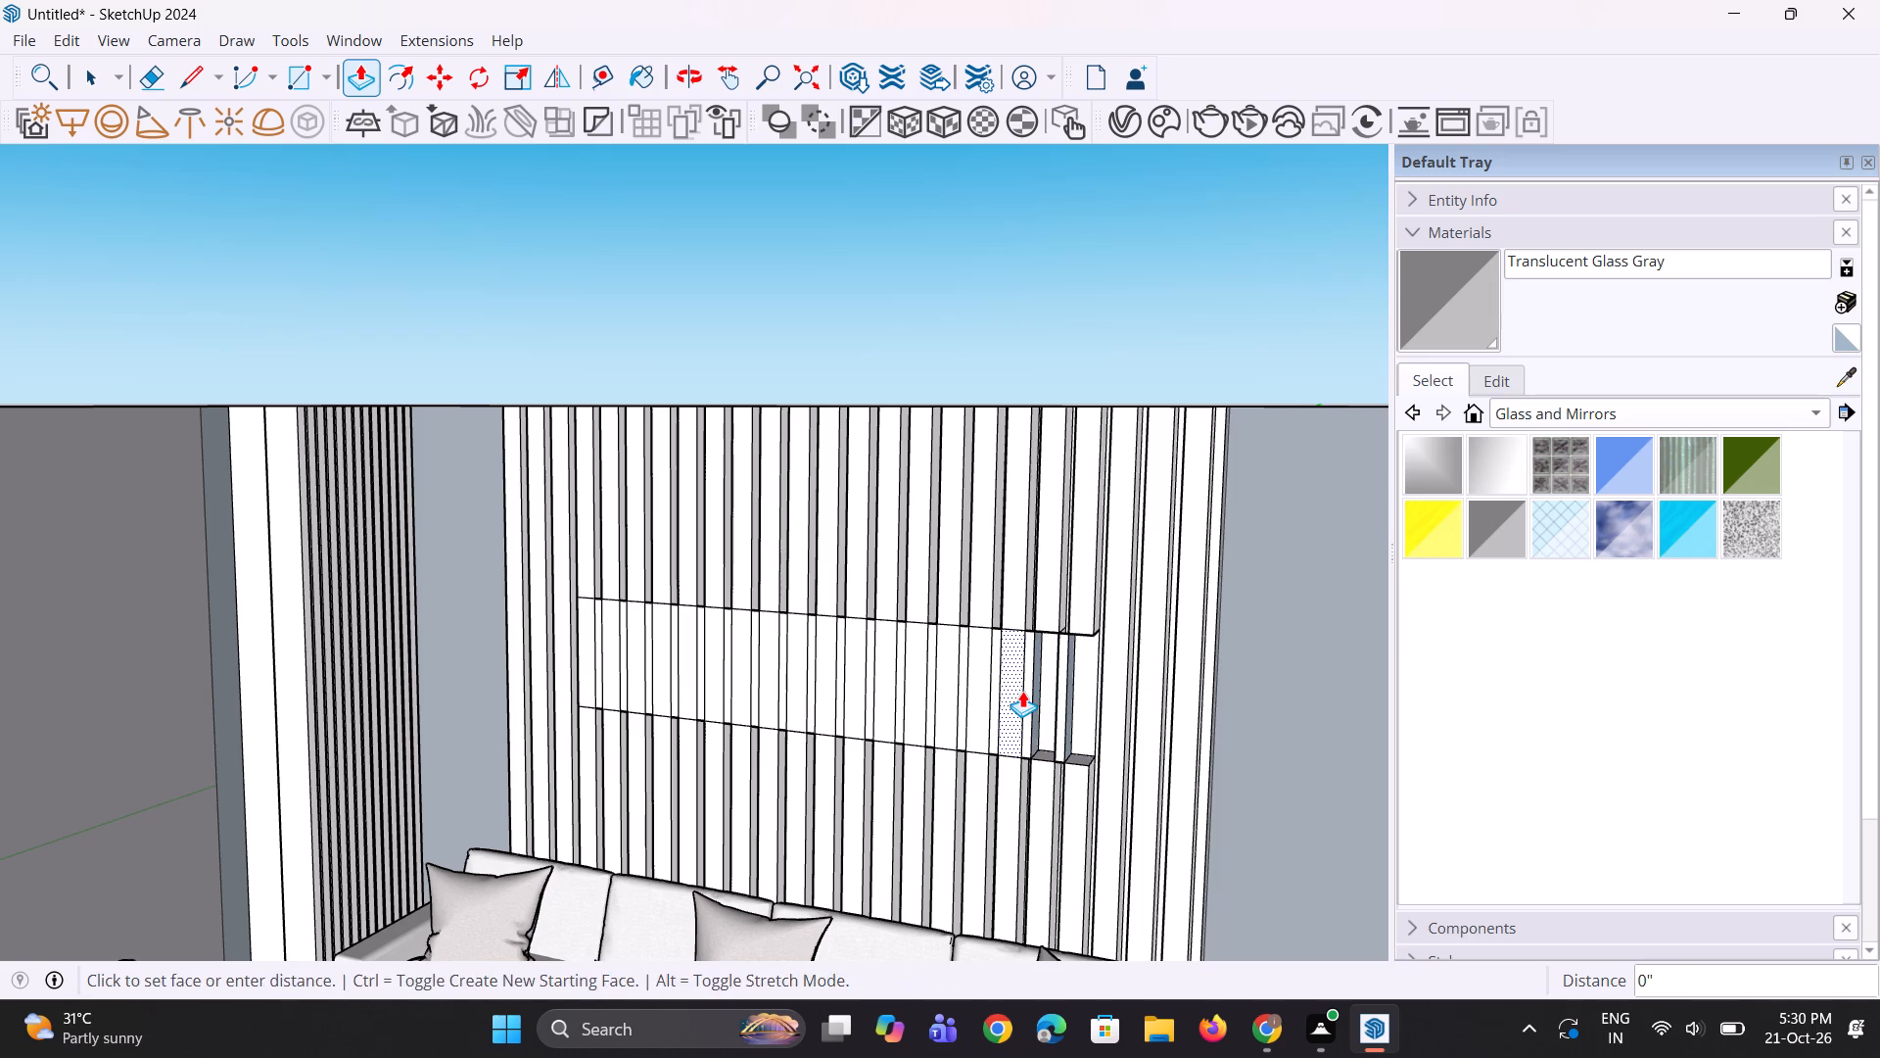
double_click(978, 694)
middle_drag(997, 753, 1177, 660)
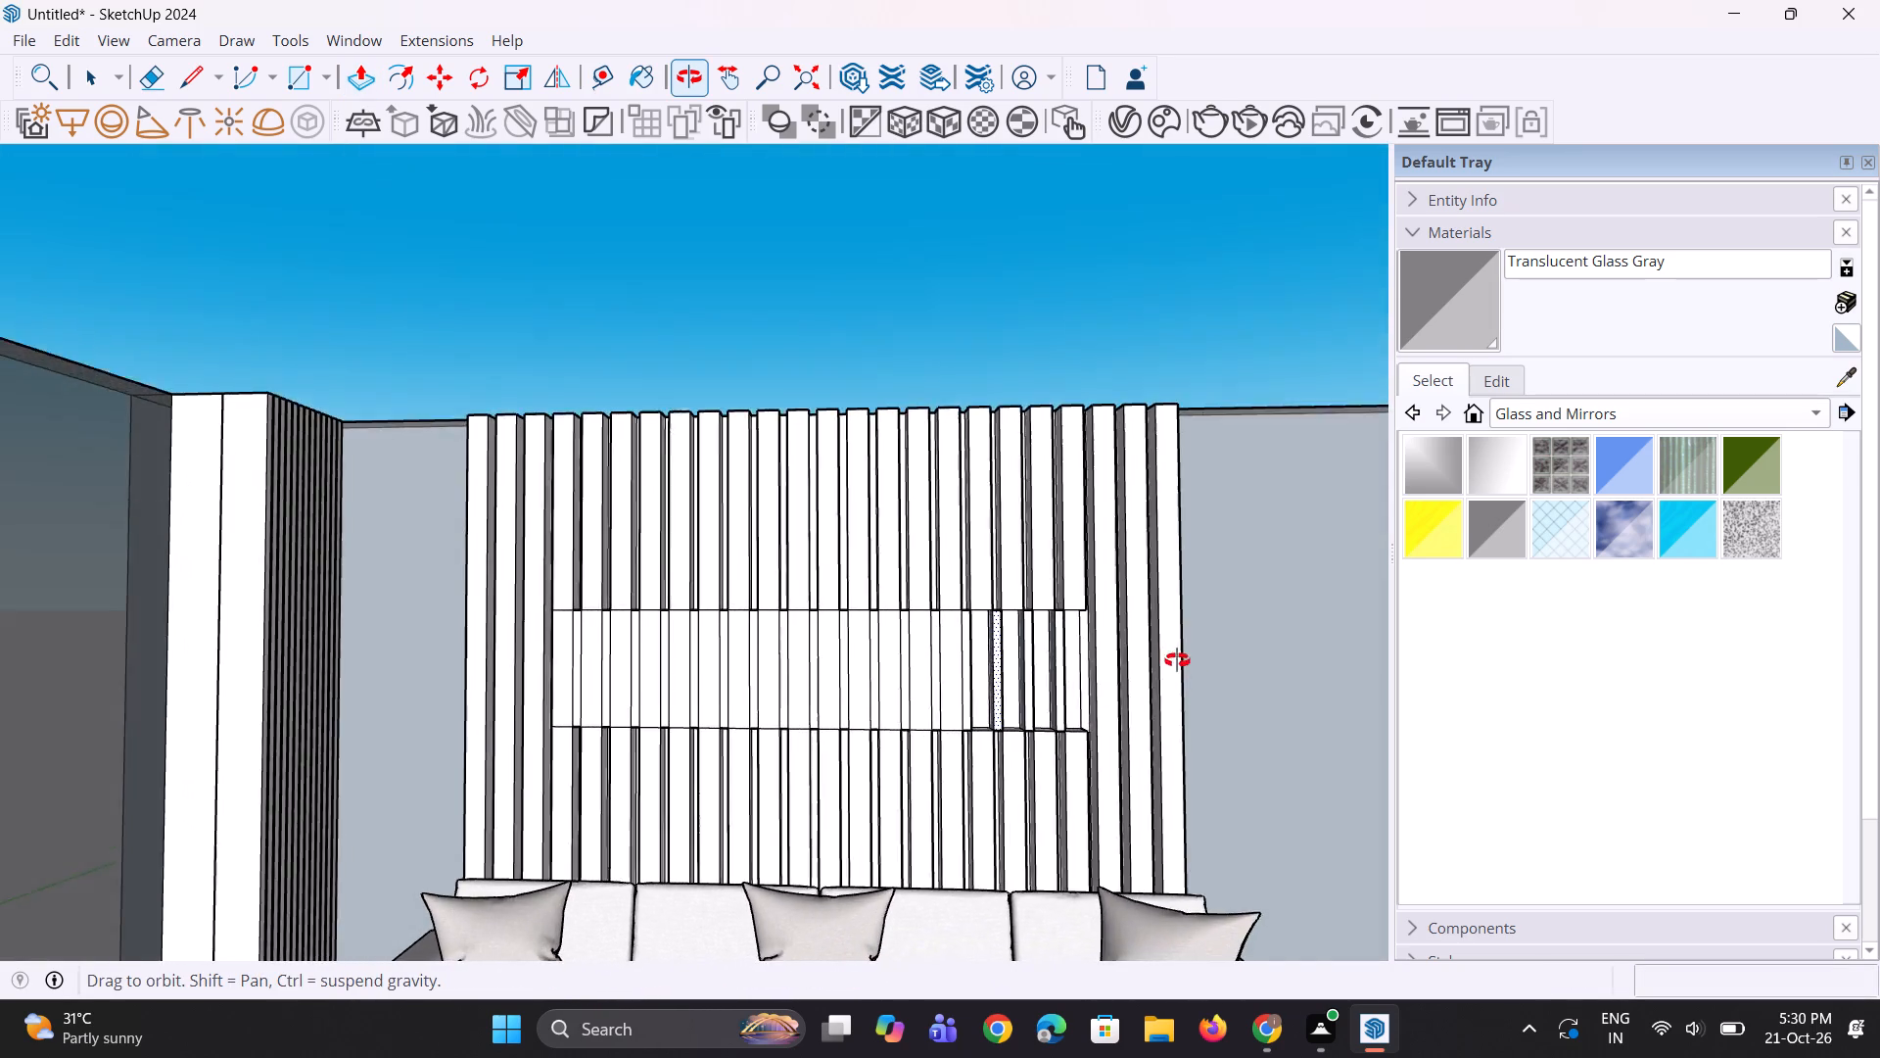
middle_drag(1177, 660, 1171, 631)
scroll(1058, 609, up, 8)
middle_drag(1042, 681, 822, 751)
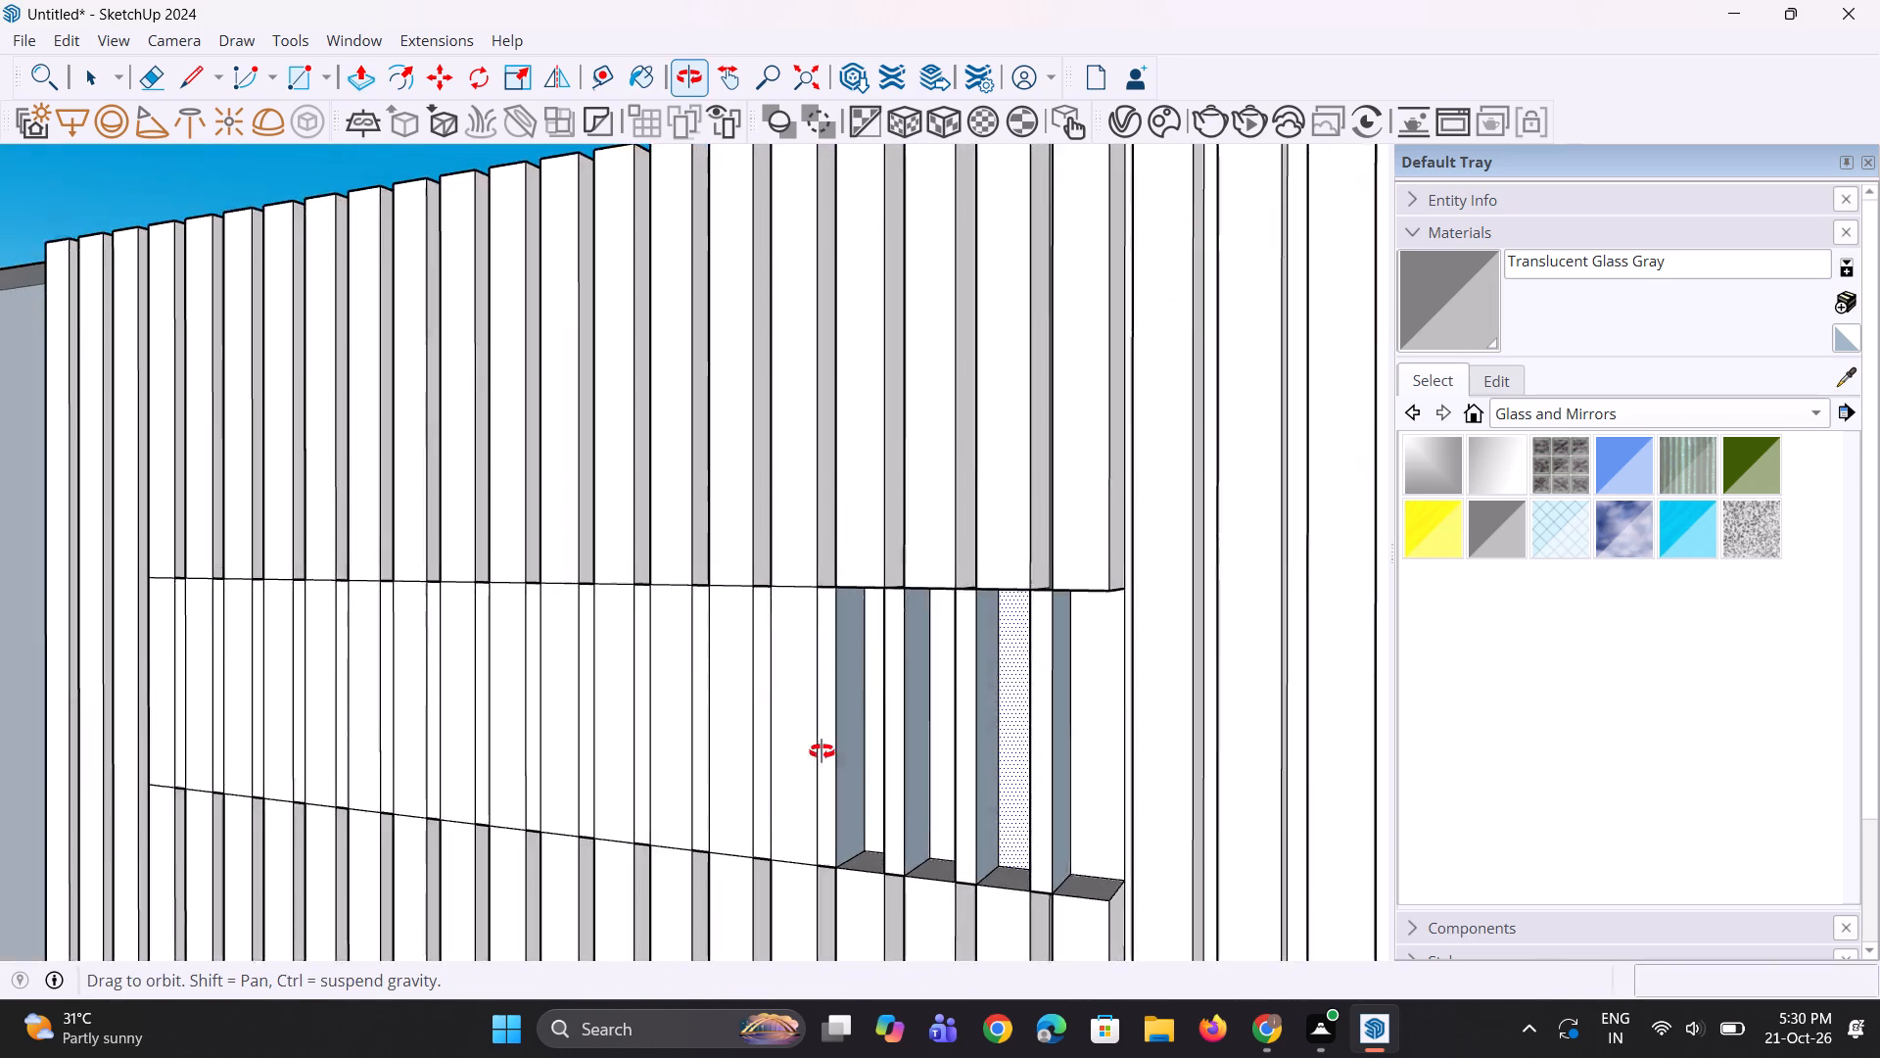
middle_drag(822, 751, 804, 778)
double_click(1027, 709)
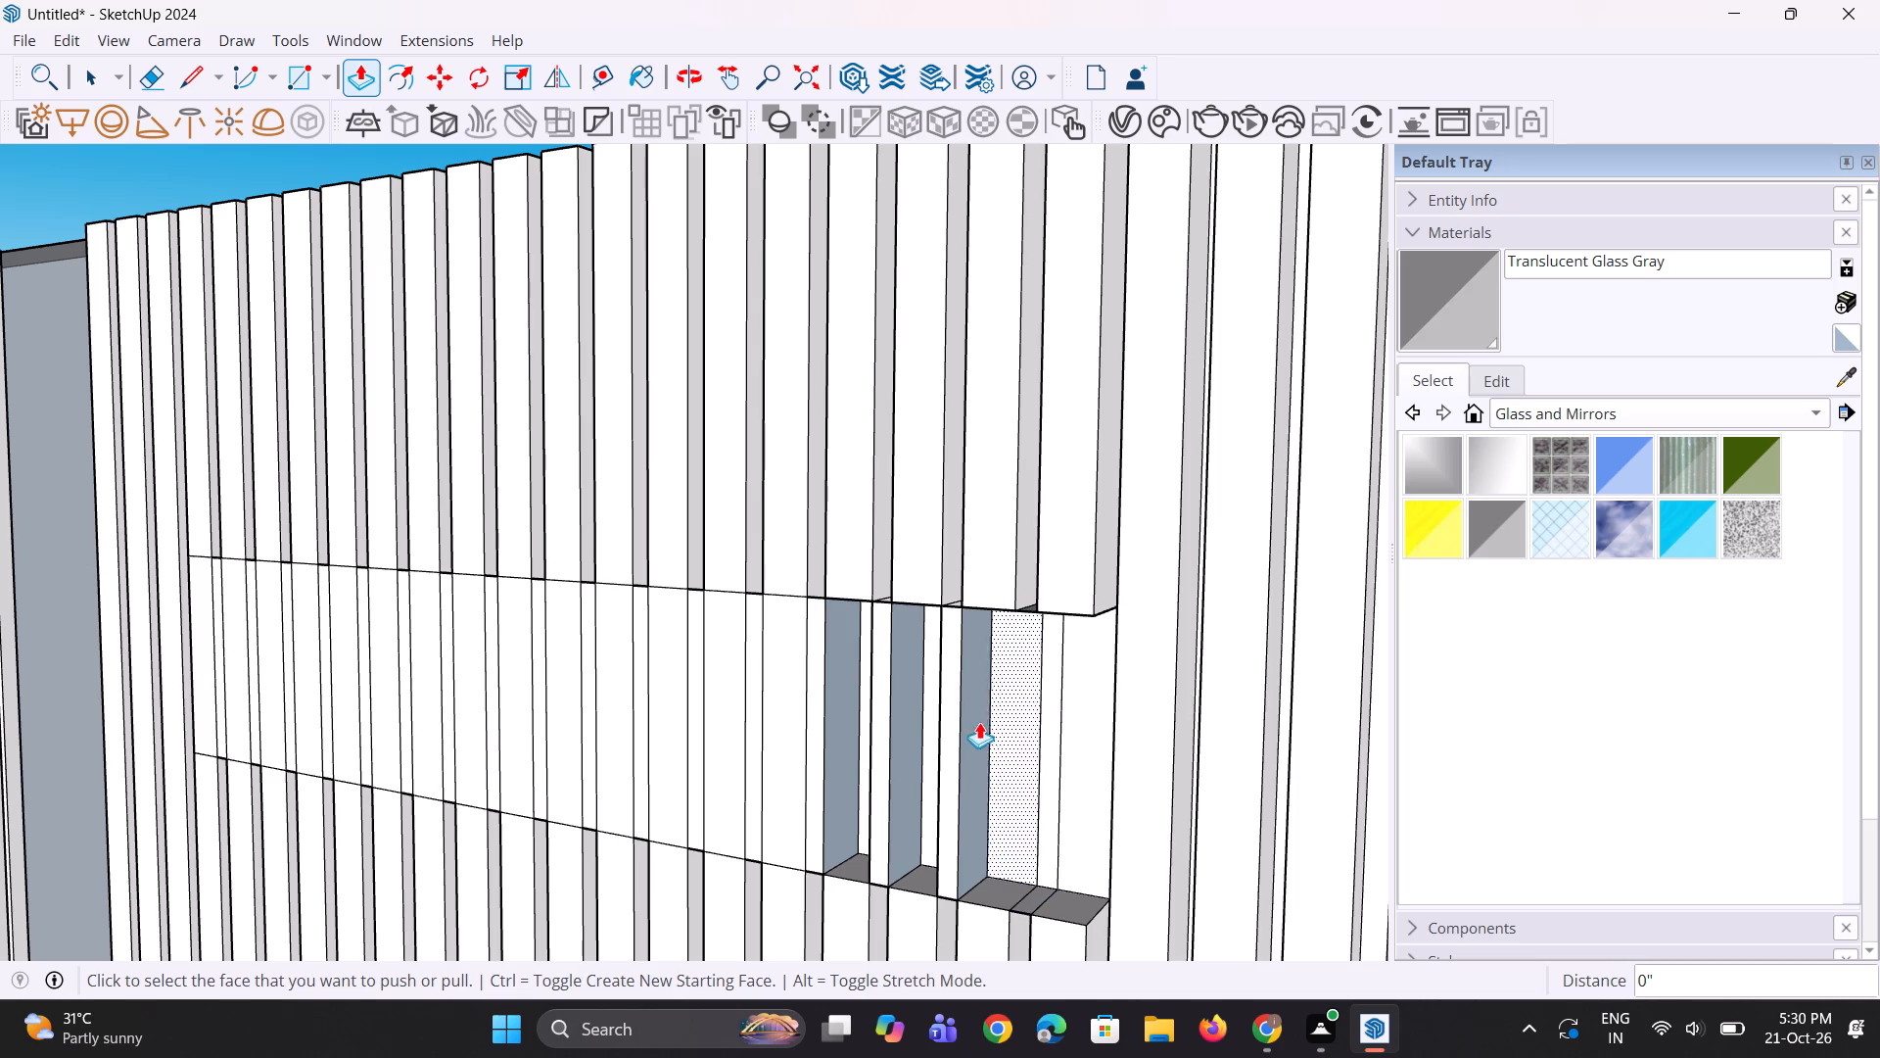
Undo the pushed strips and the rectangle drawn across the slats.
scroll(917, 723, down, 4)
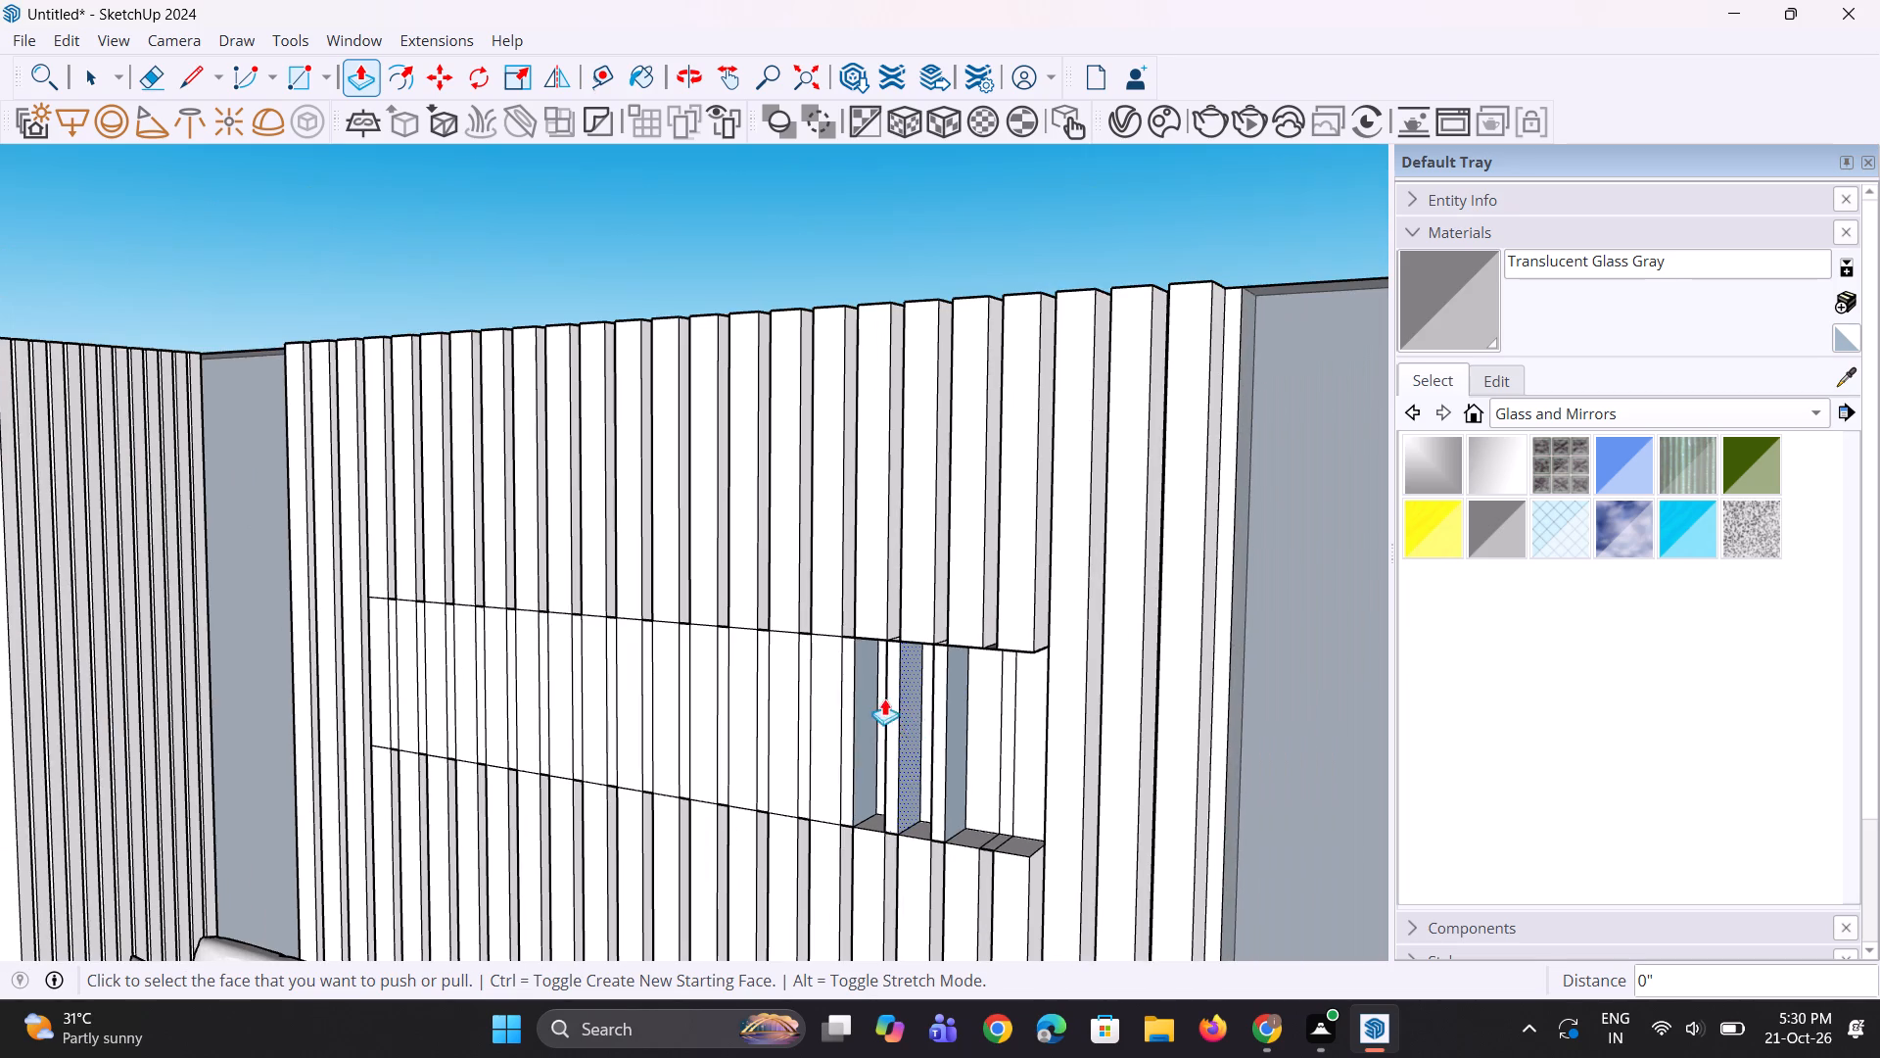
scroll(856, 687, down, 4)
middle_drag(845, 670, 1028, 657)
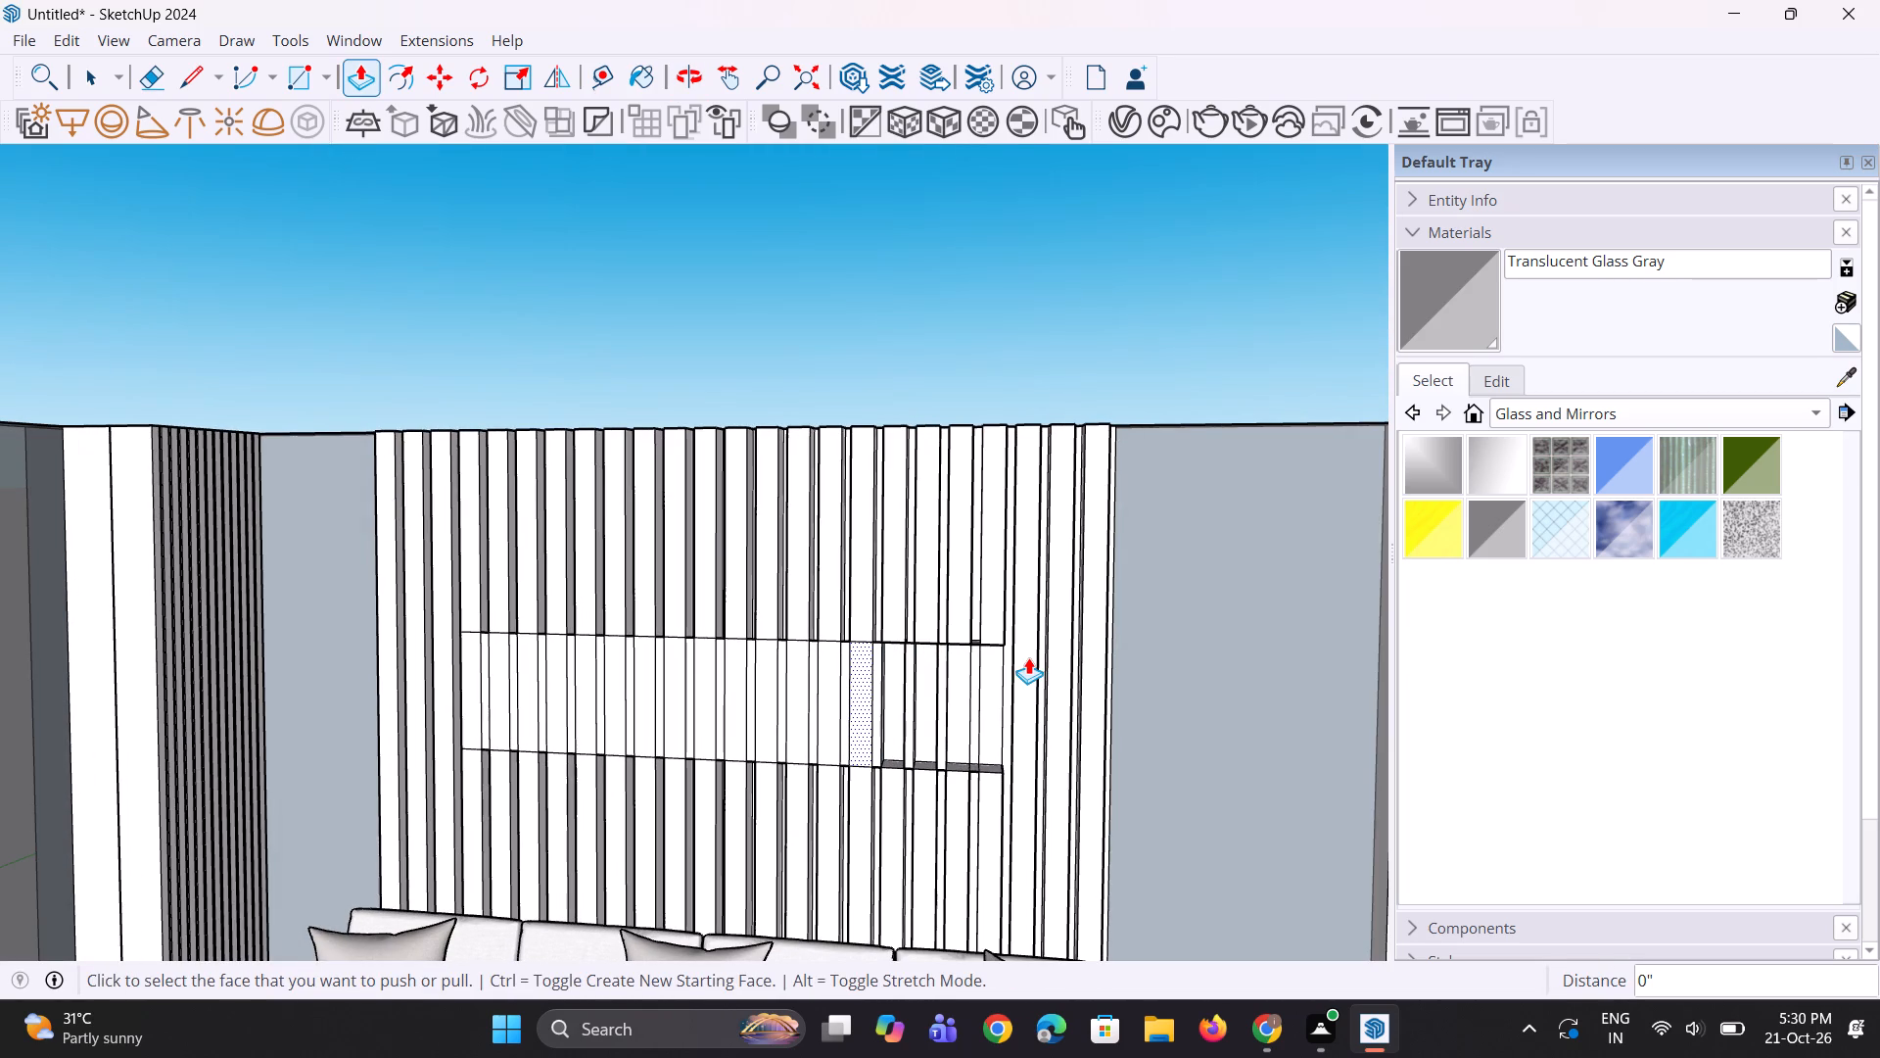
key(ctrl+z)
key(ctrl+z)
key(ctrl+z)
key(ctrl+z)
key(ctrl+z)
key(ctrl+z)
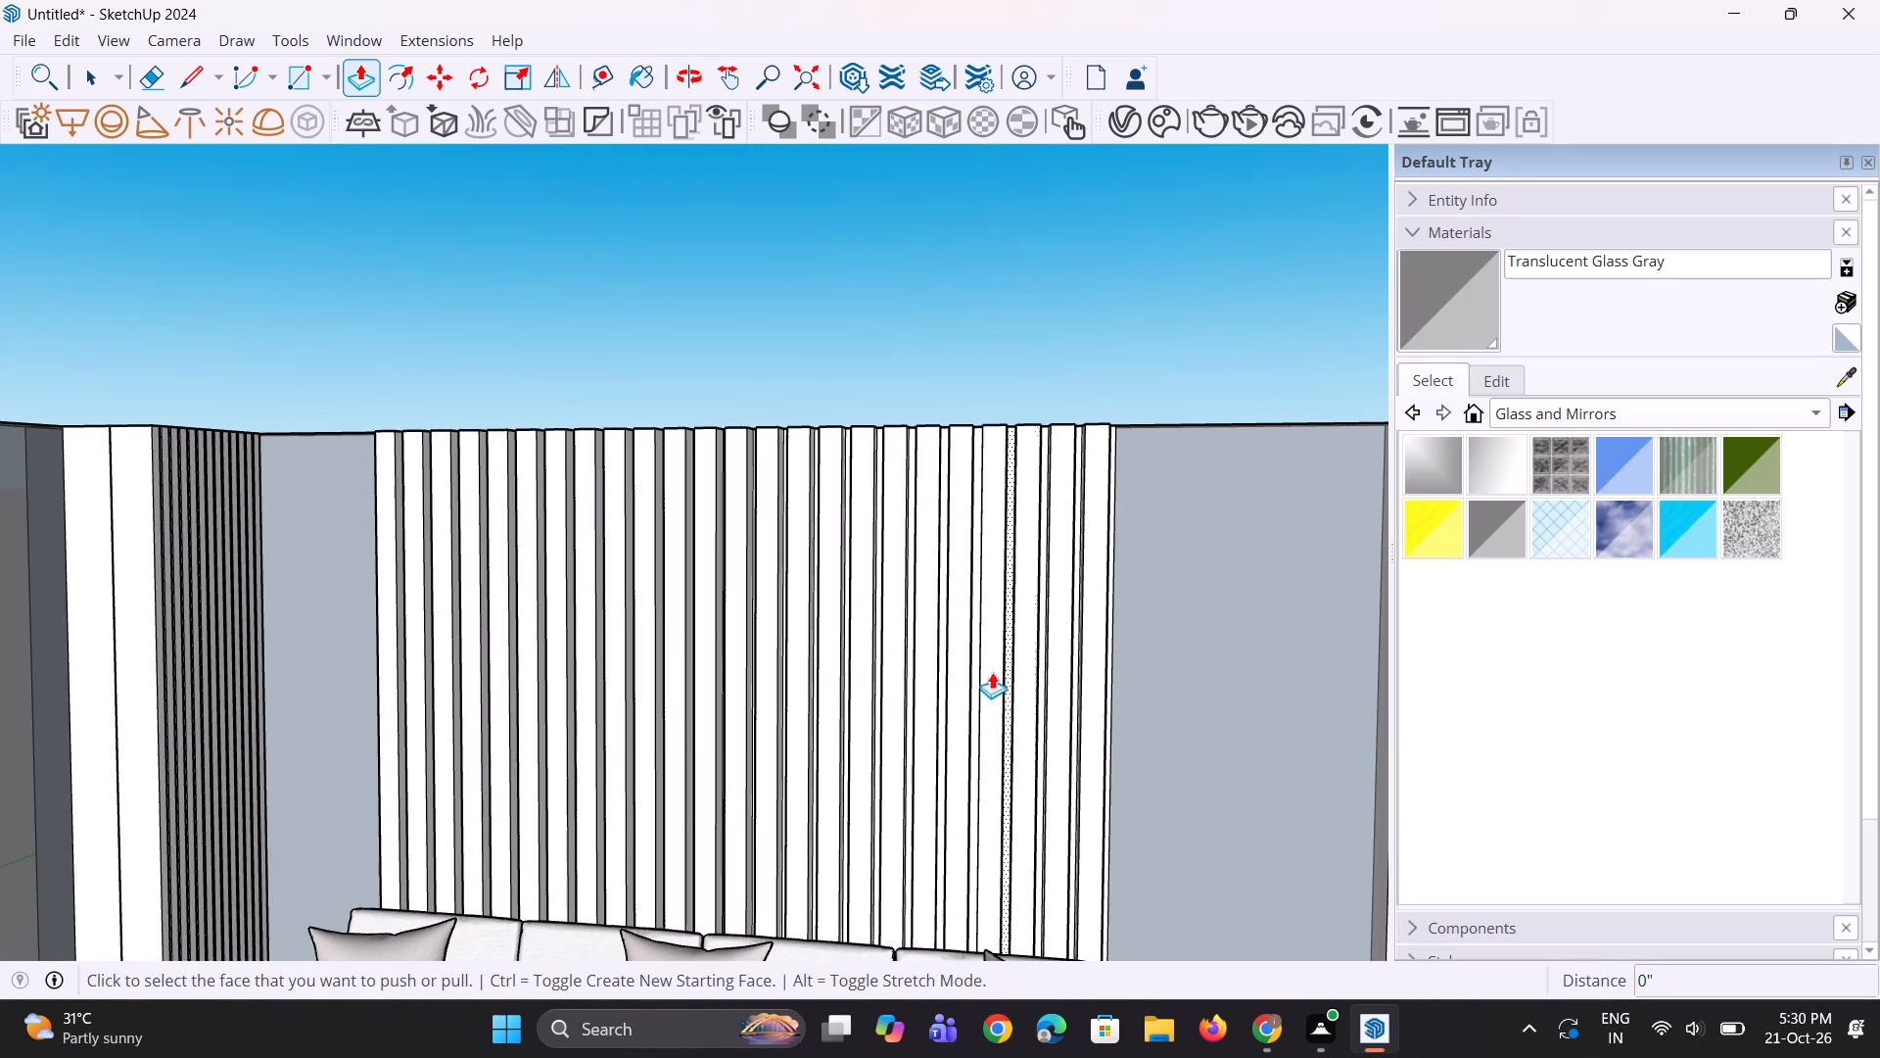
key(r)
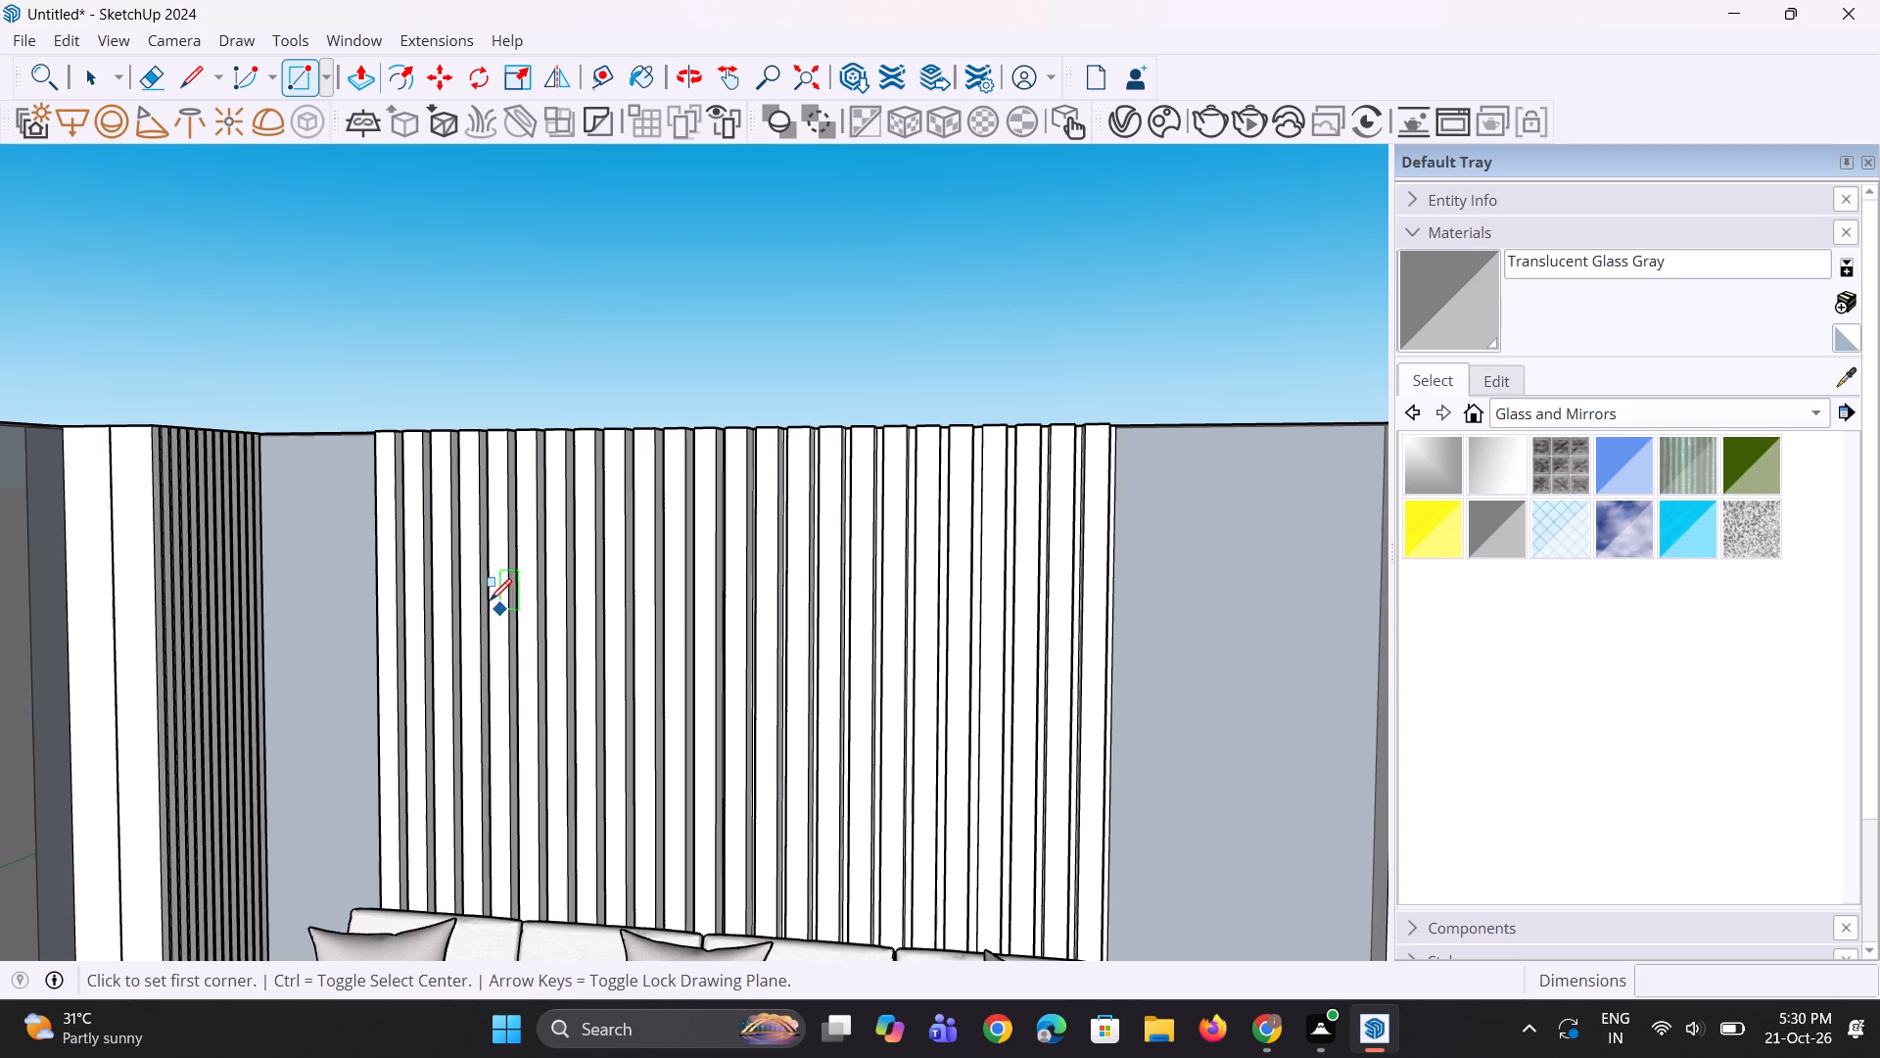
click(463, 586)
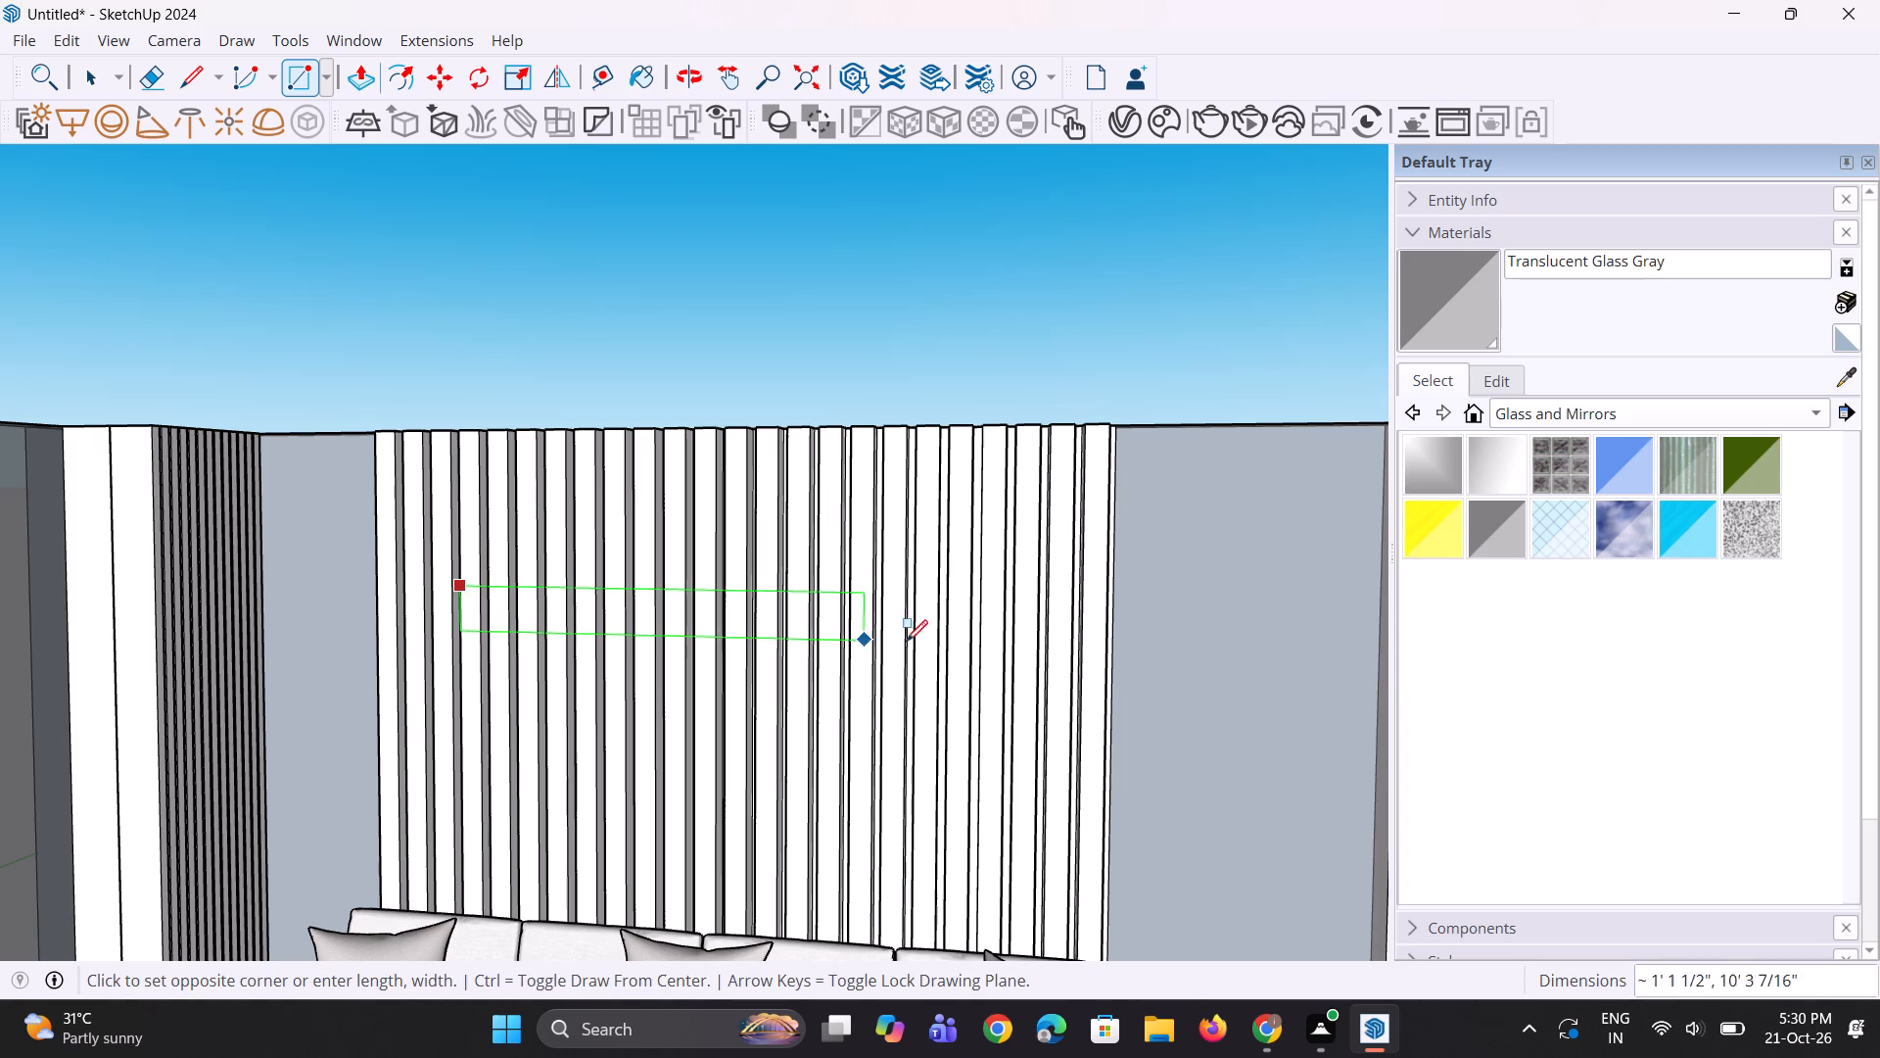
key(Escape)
Draw a horizontal rectangle about 2' 9 3/16" by 13' 3 7/16" across the slats, leaving several slats clear at each end.
middle_drag(671, 626, 788, 632)
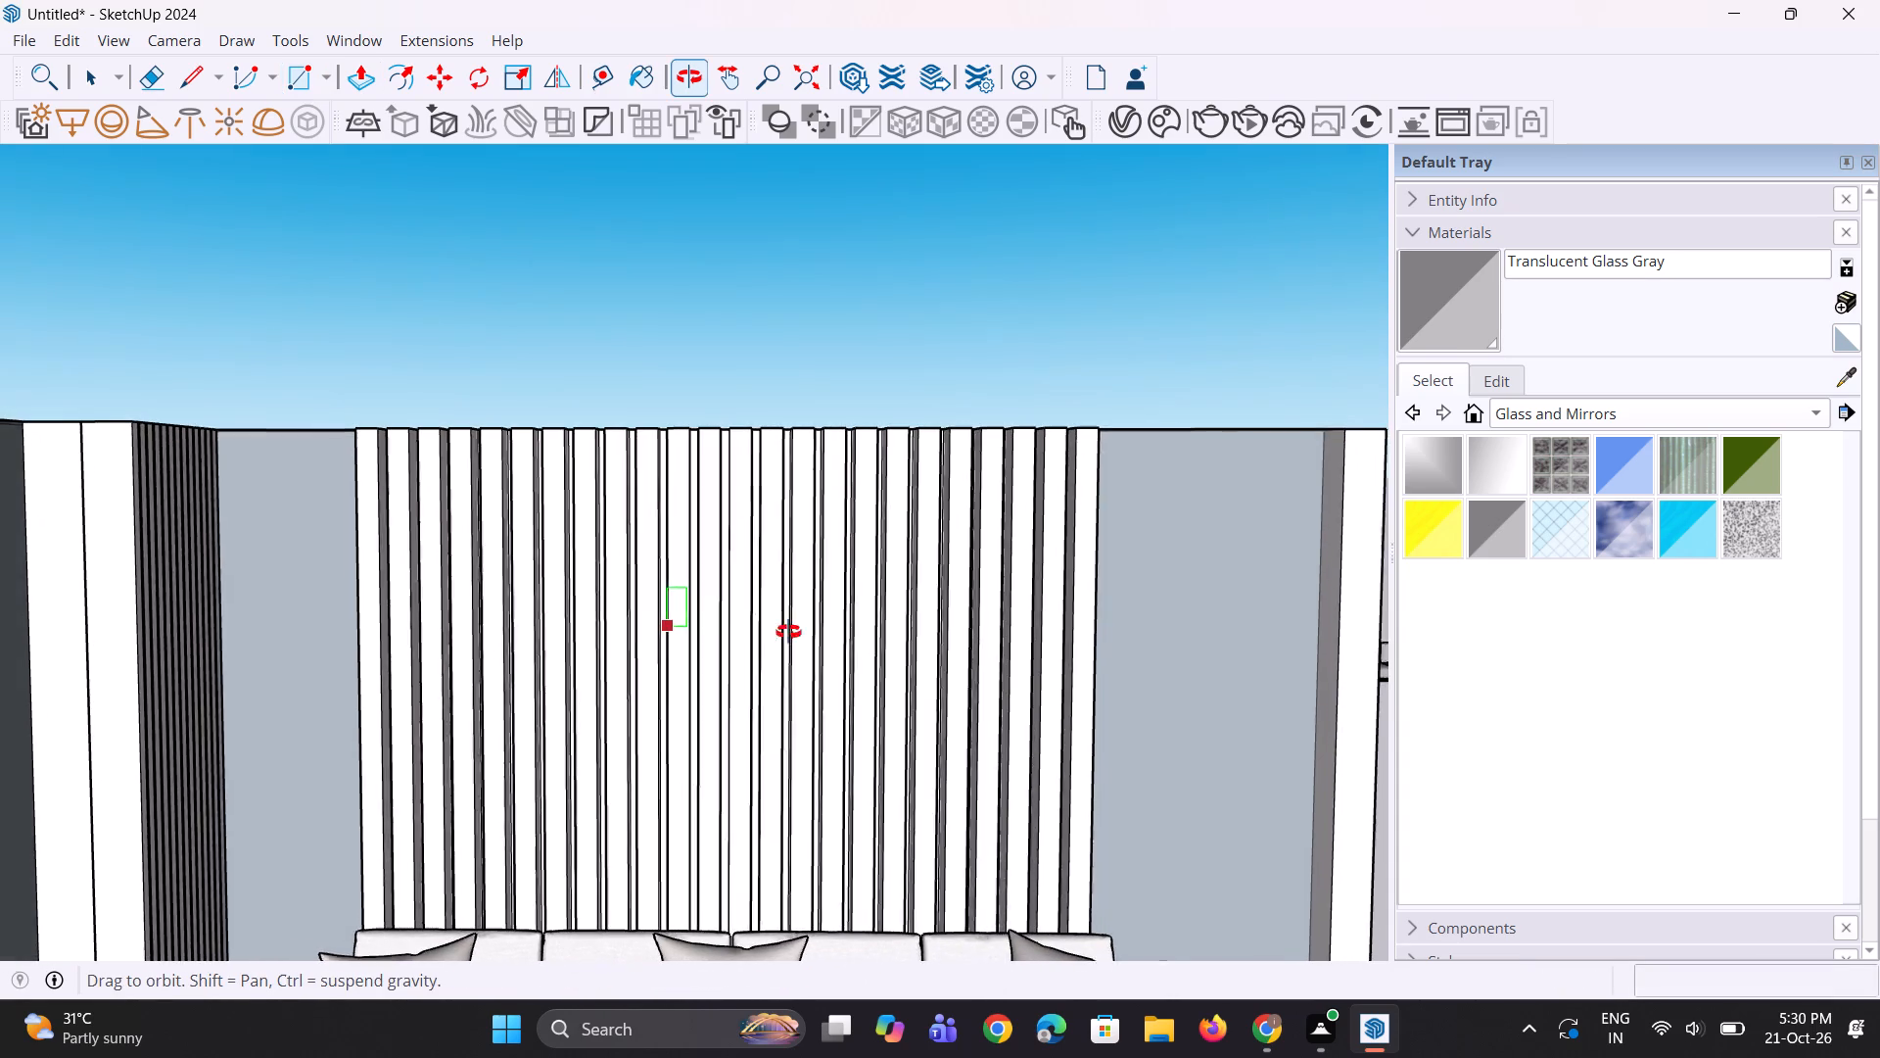
middle_drag(788, 632, 790, 632)
scroll(367, 566, up, 1)
scroll(449, 544, up, 6)
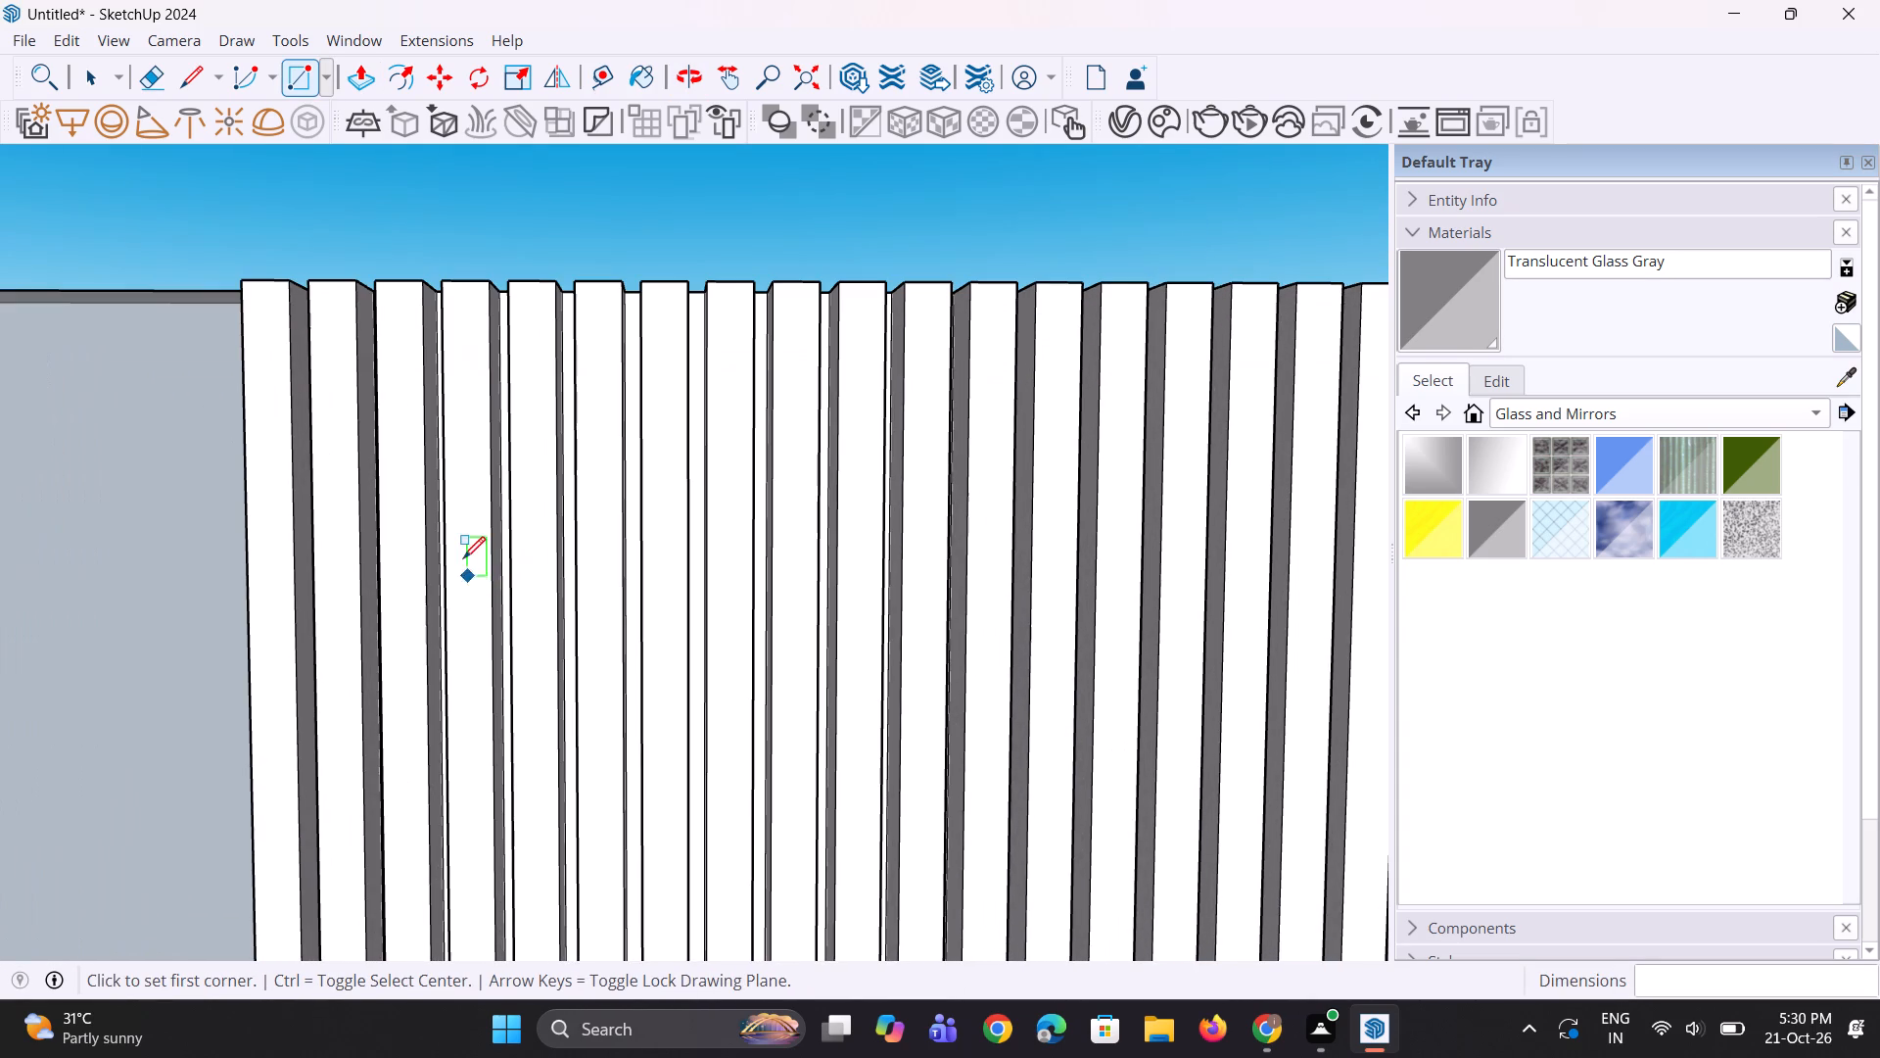
click(446, 517)
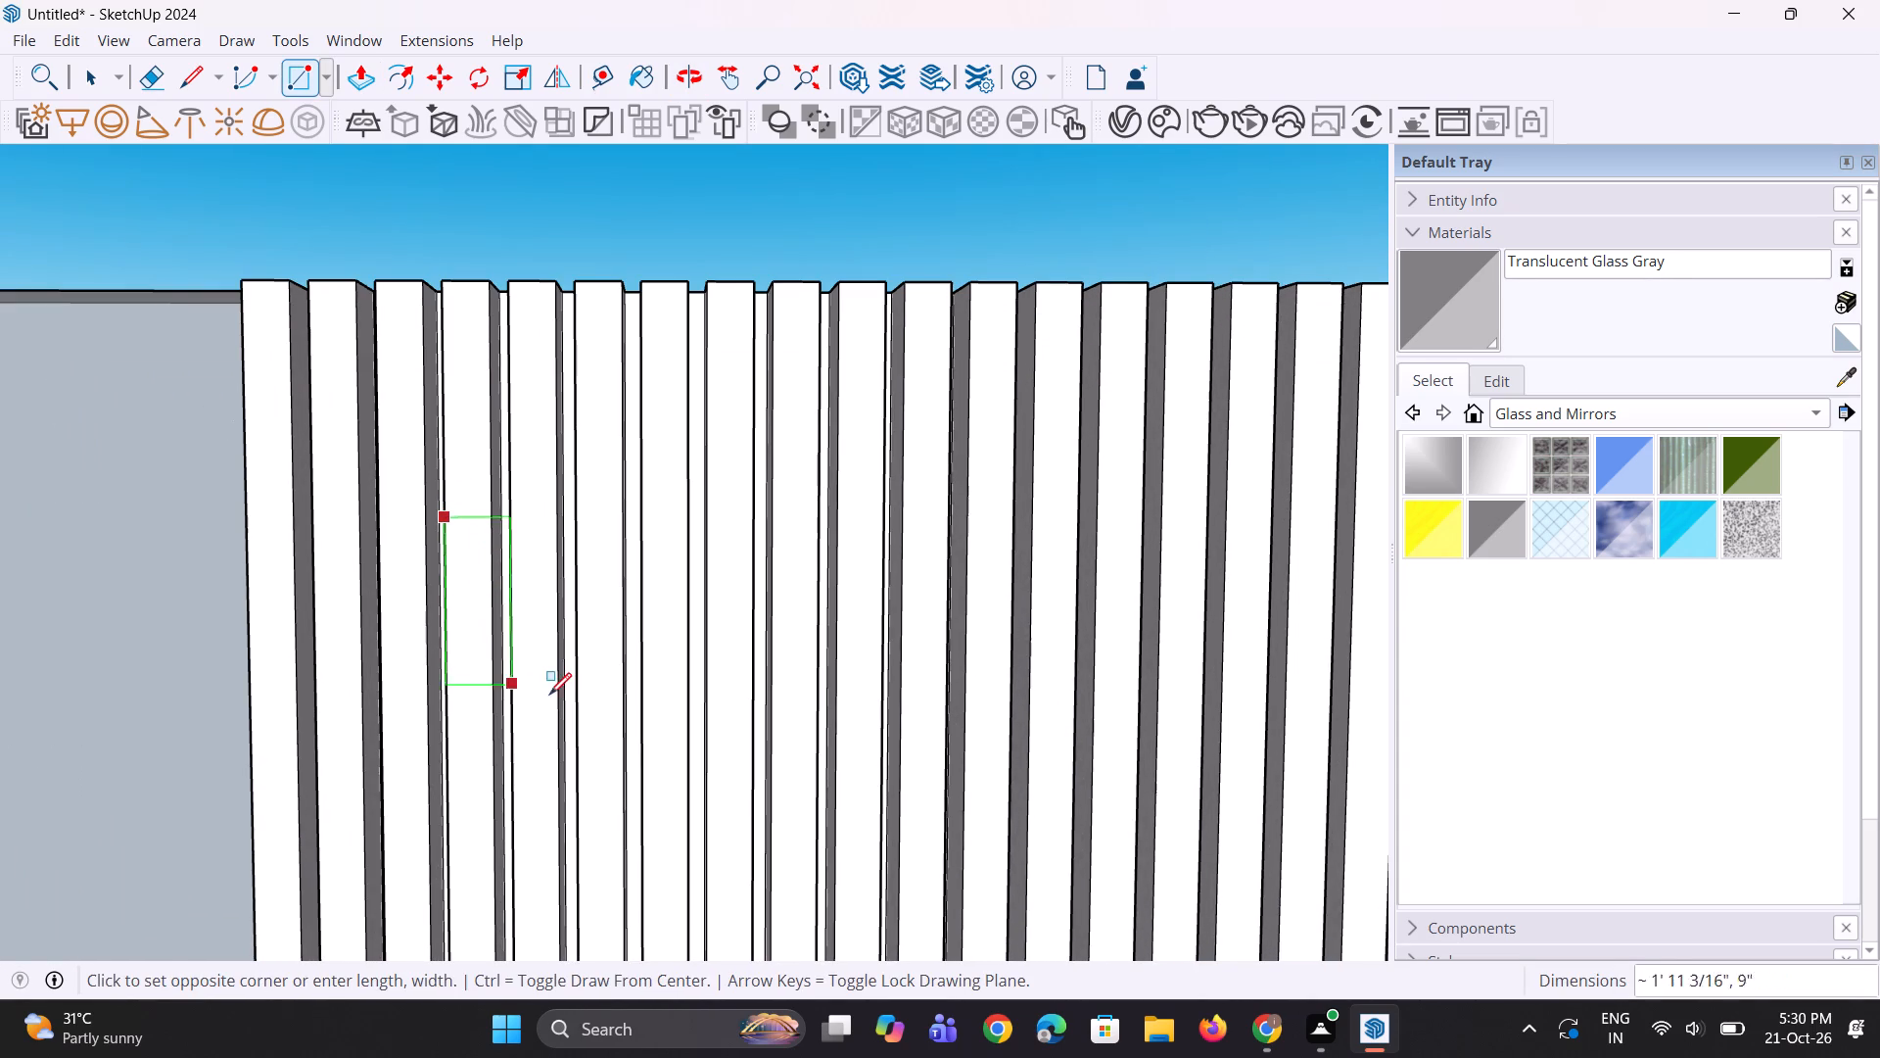
scroll(550, 695, down, 9)
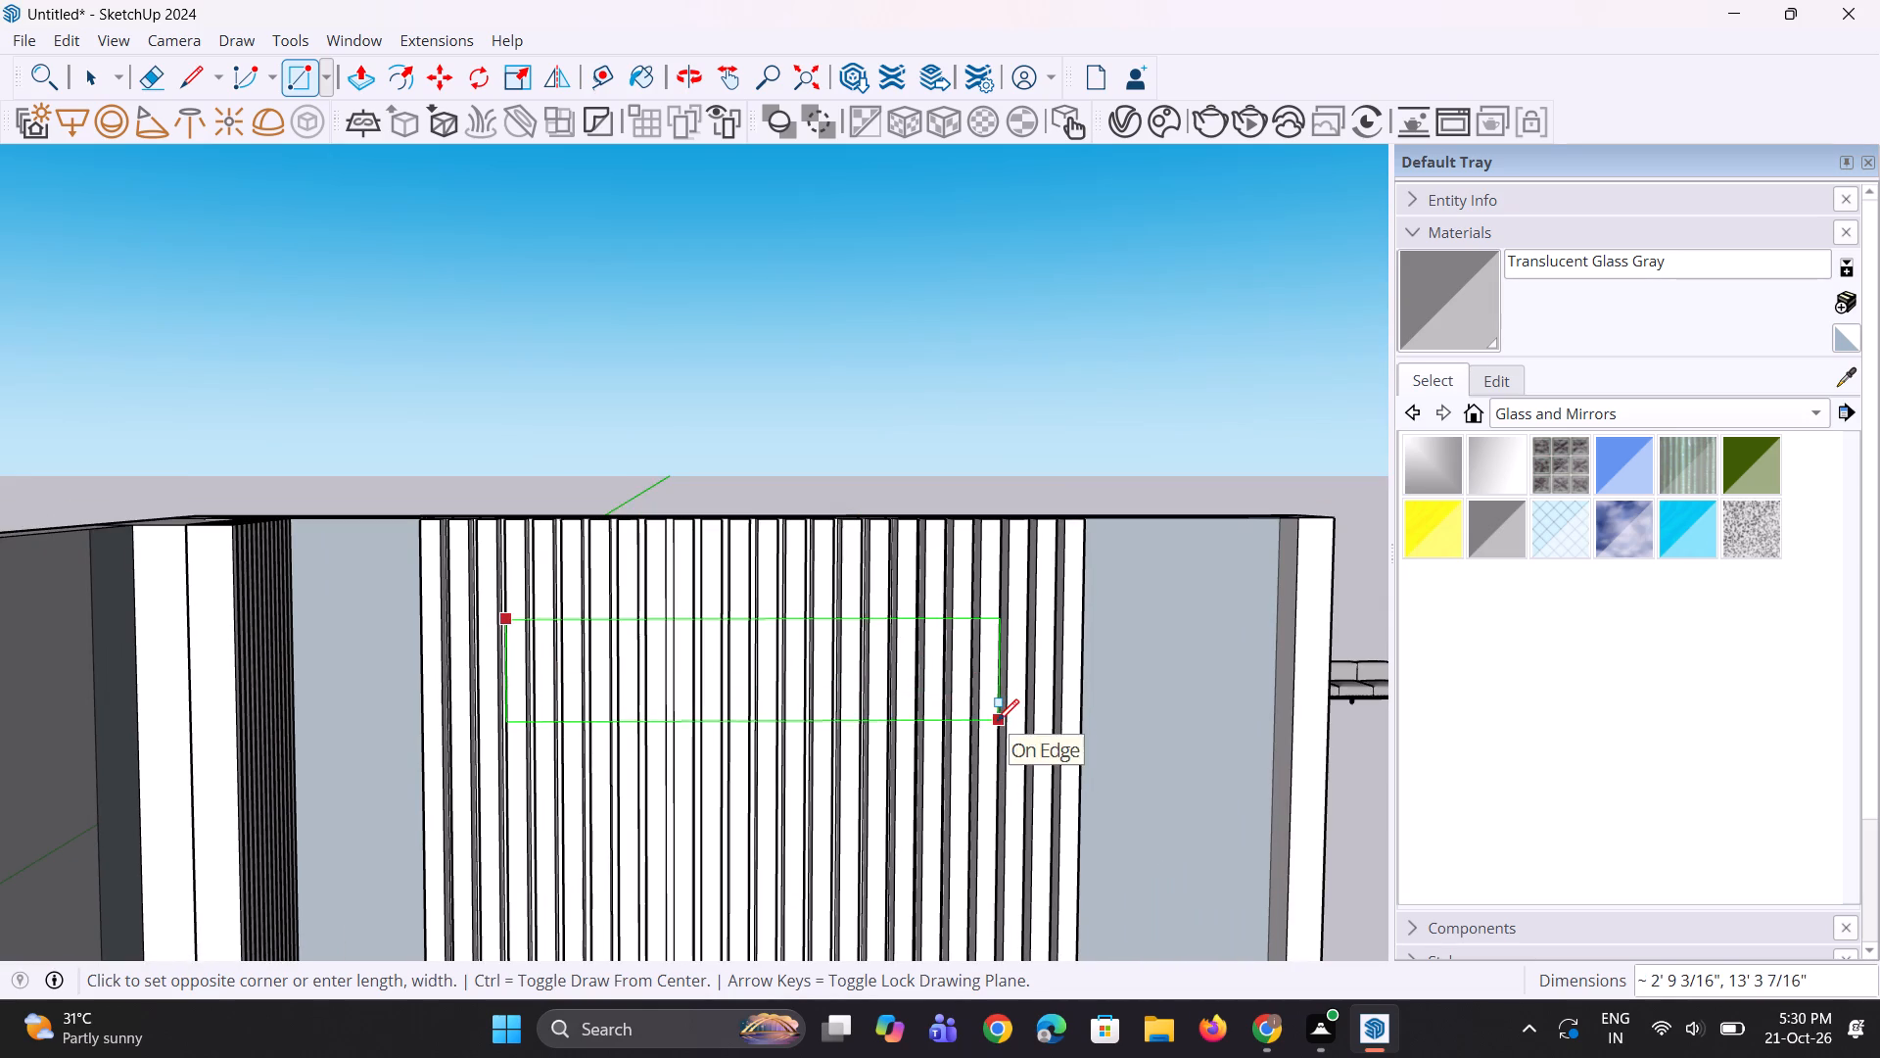
click(994, 723)
Push the rectangle's end strip farthest from the corner column back 10 3/8" to the wall behind the slats.
middle_drag(980, 755, 656, 830)
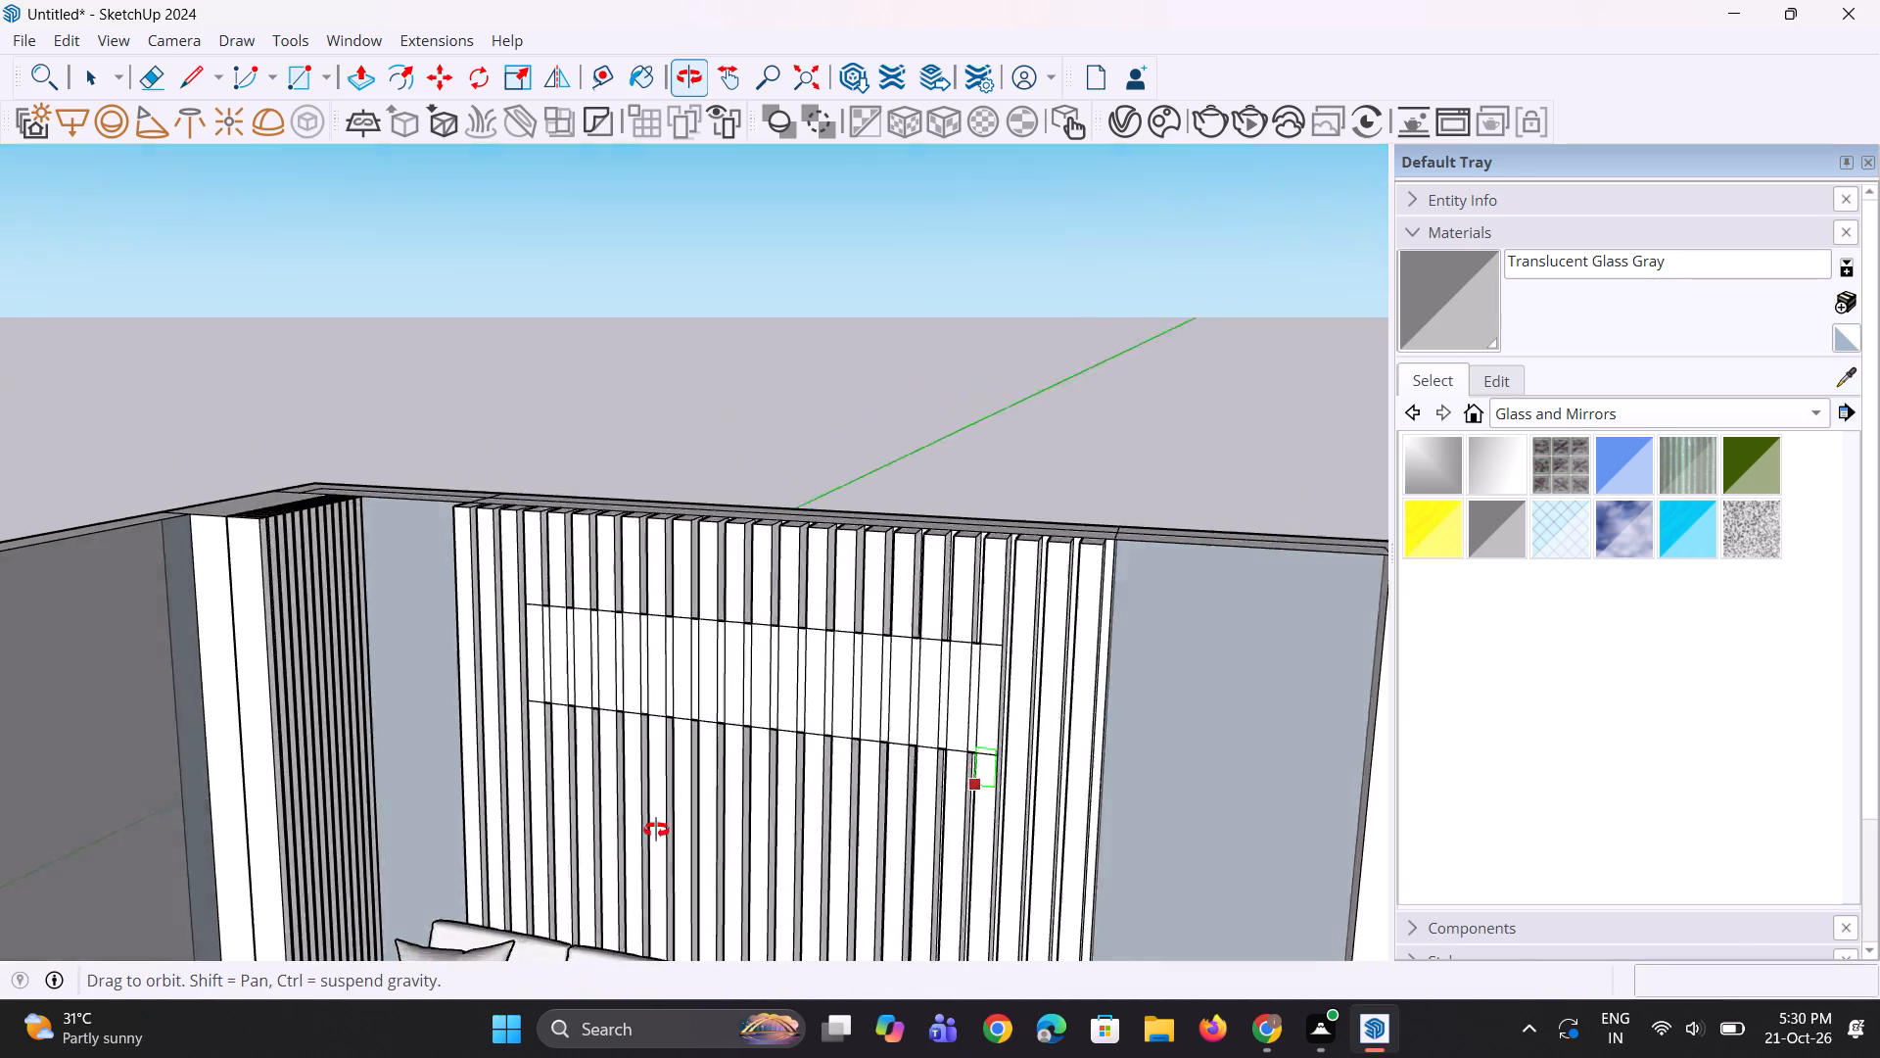
middle_drag(656, 830, 657, 832)
scroll(901, 704, up, 3)
key(p)
scroll(993, 741, up, 1)
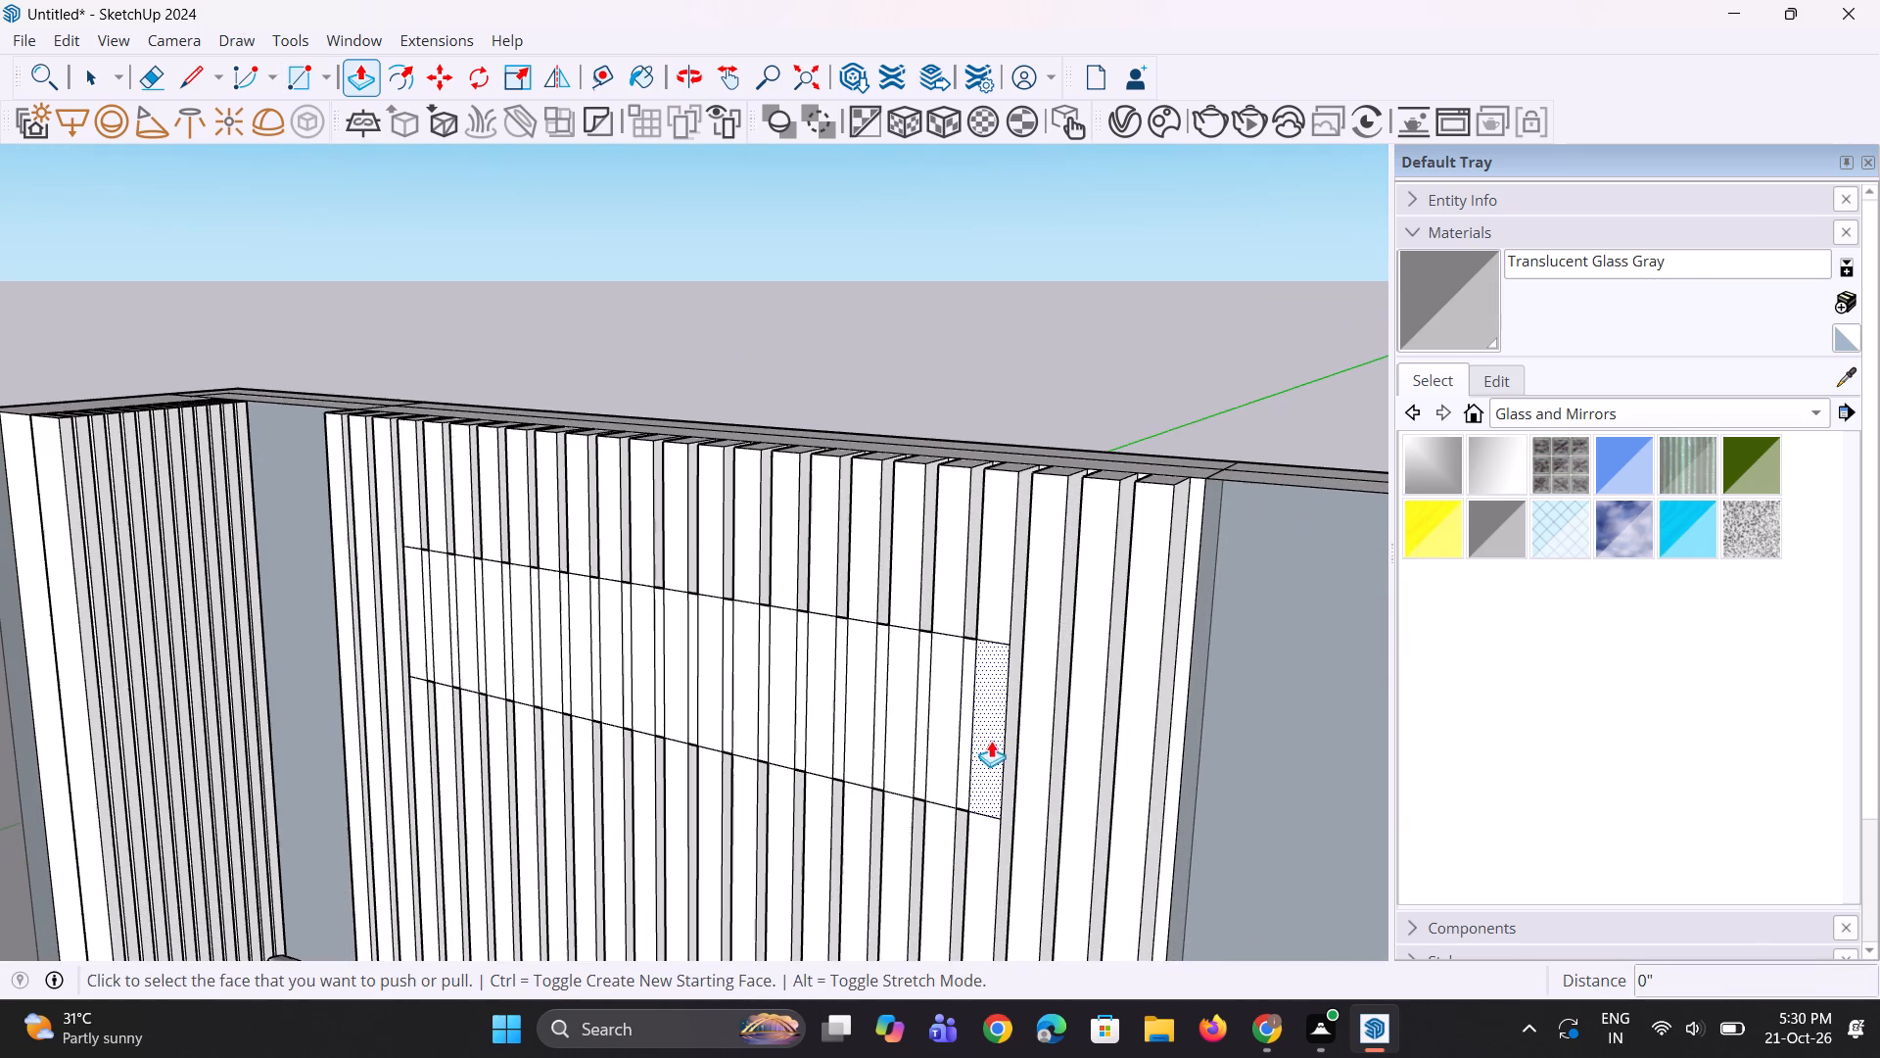
click(987, 734)
click(1004, 694)
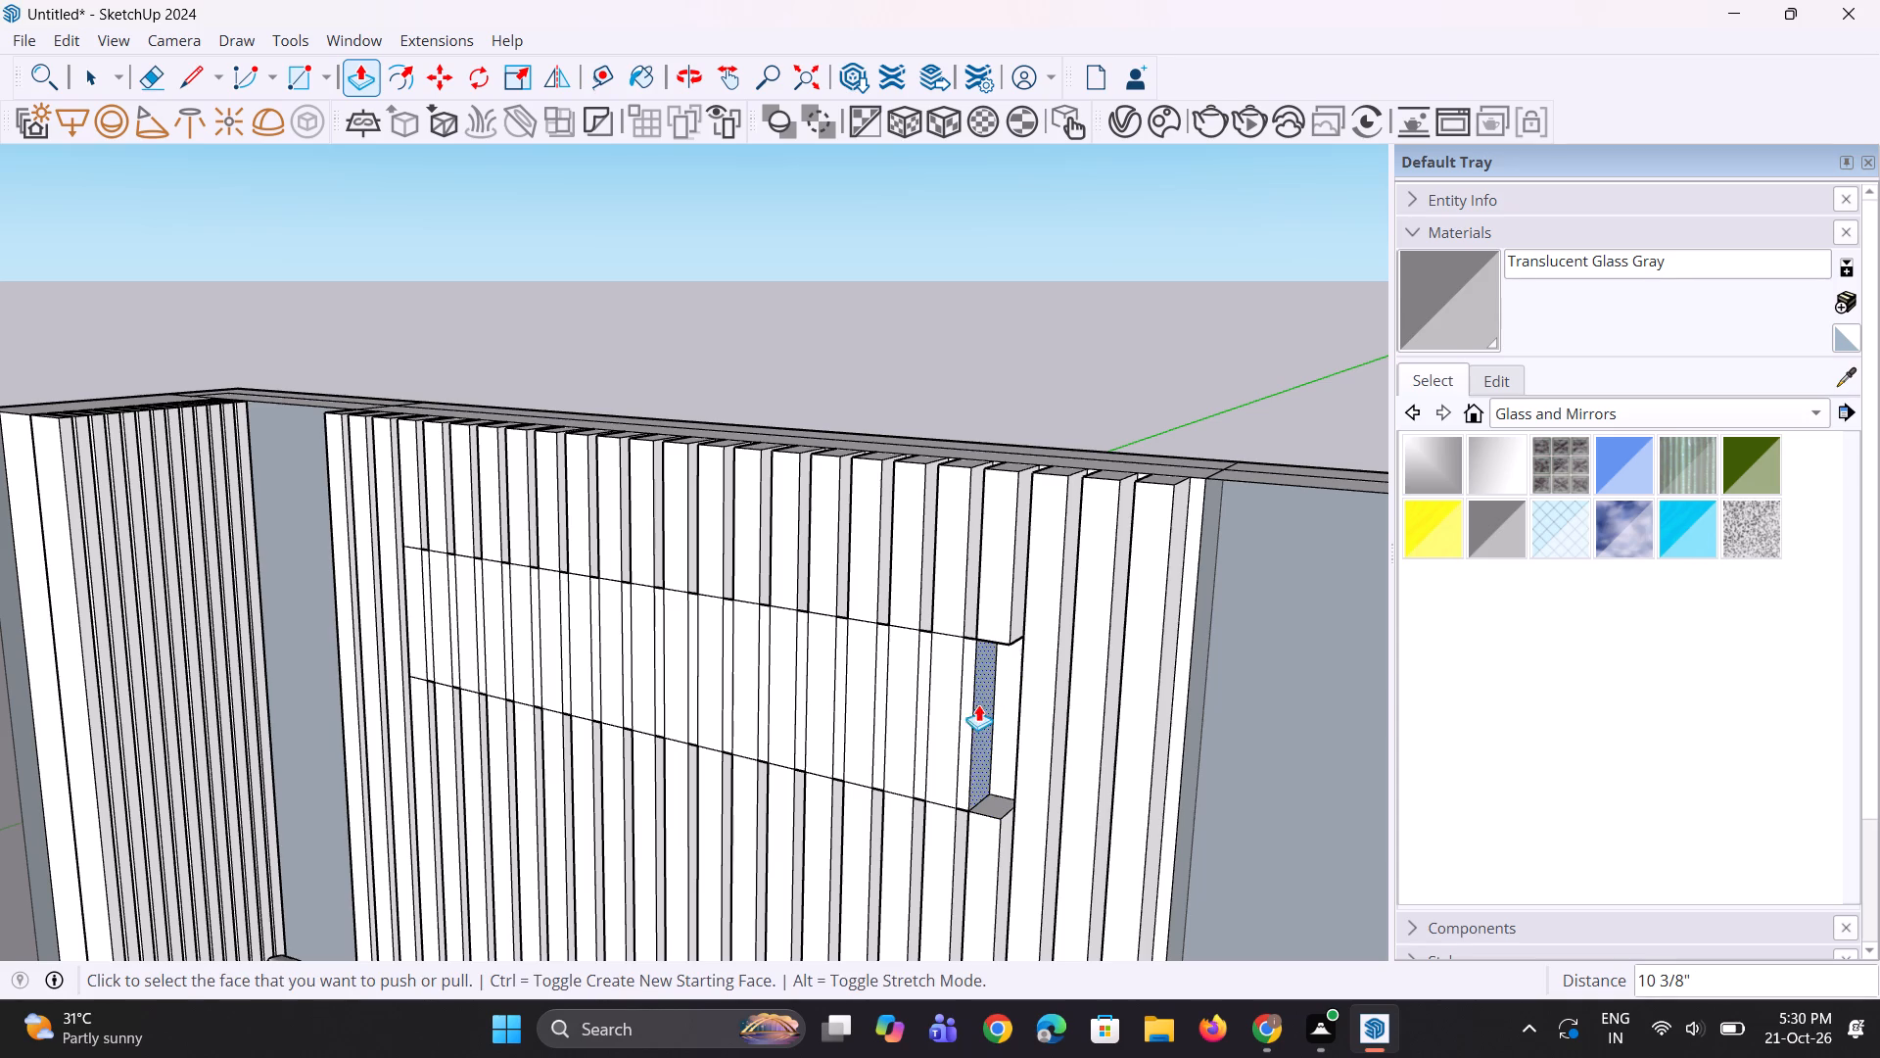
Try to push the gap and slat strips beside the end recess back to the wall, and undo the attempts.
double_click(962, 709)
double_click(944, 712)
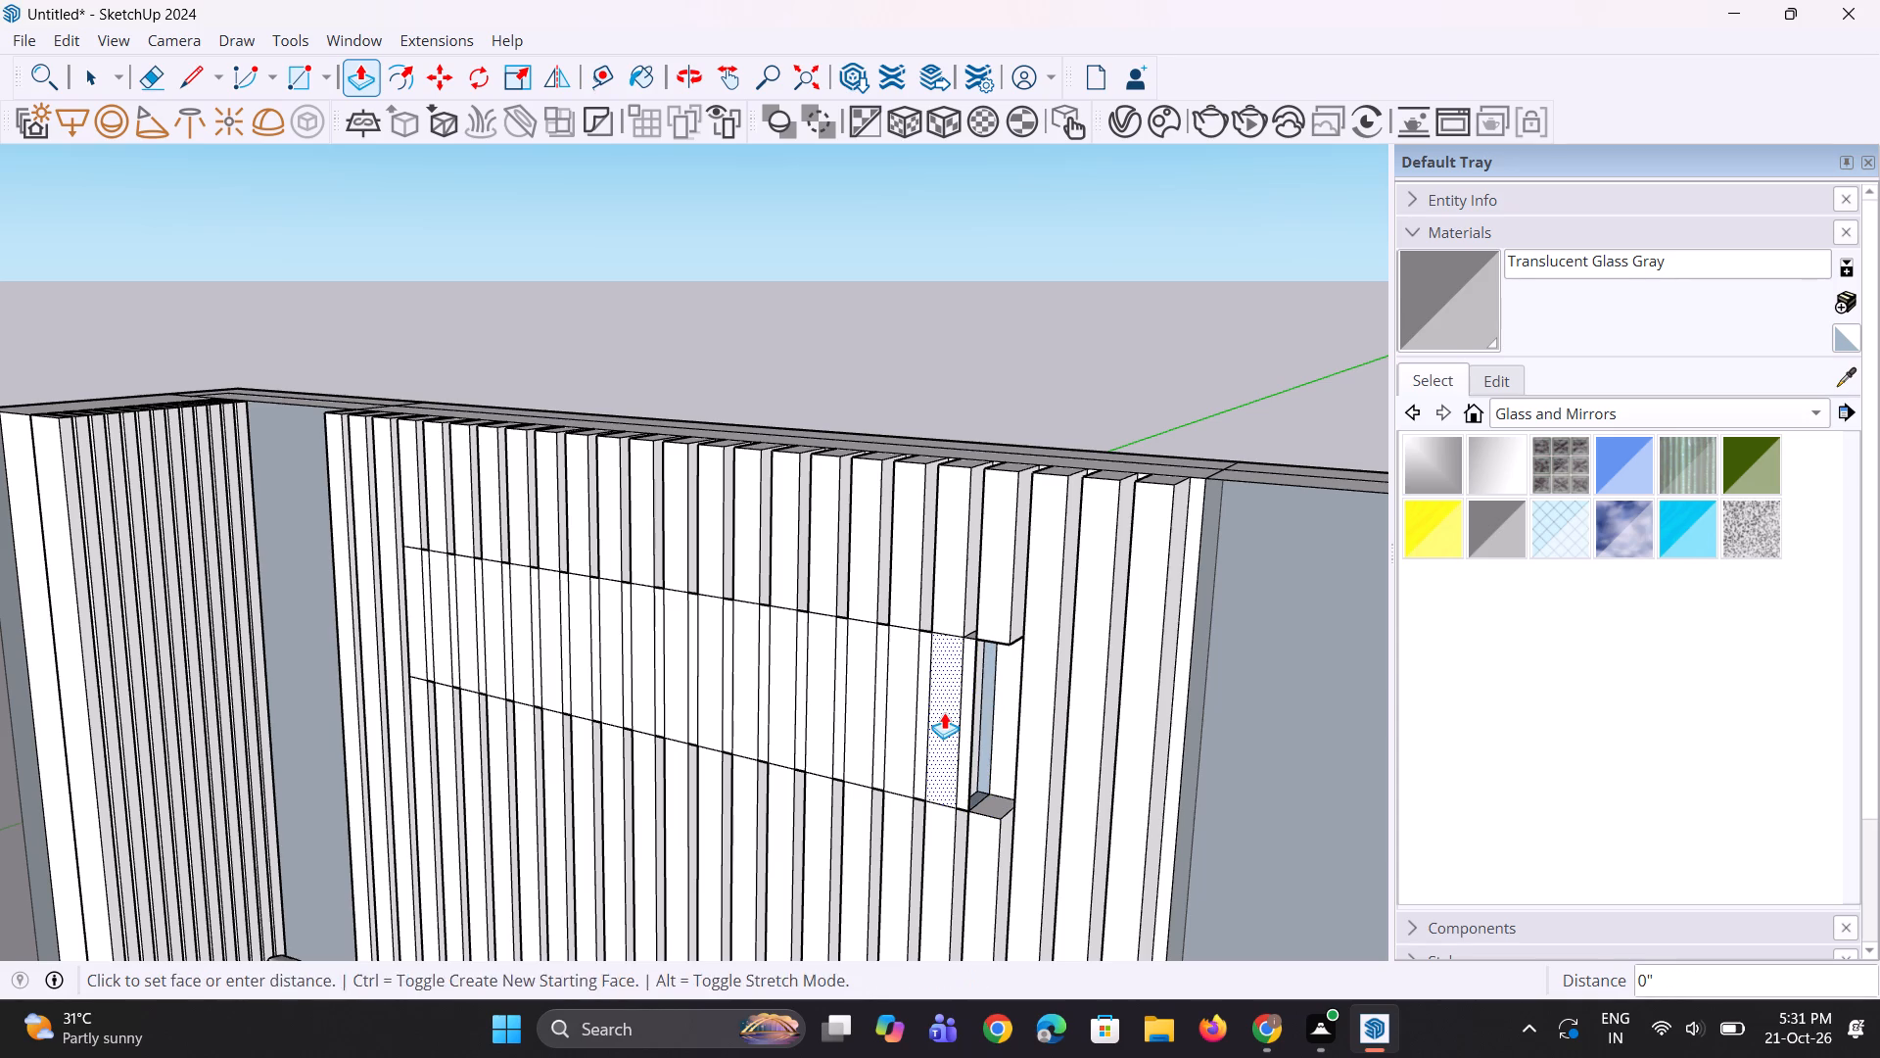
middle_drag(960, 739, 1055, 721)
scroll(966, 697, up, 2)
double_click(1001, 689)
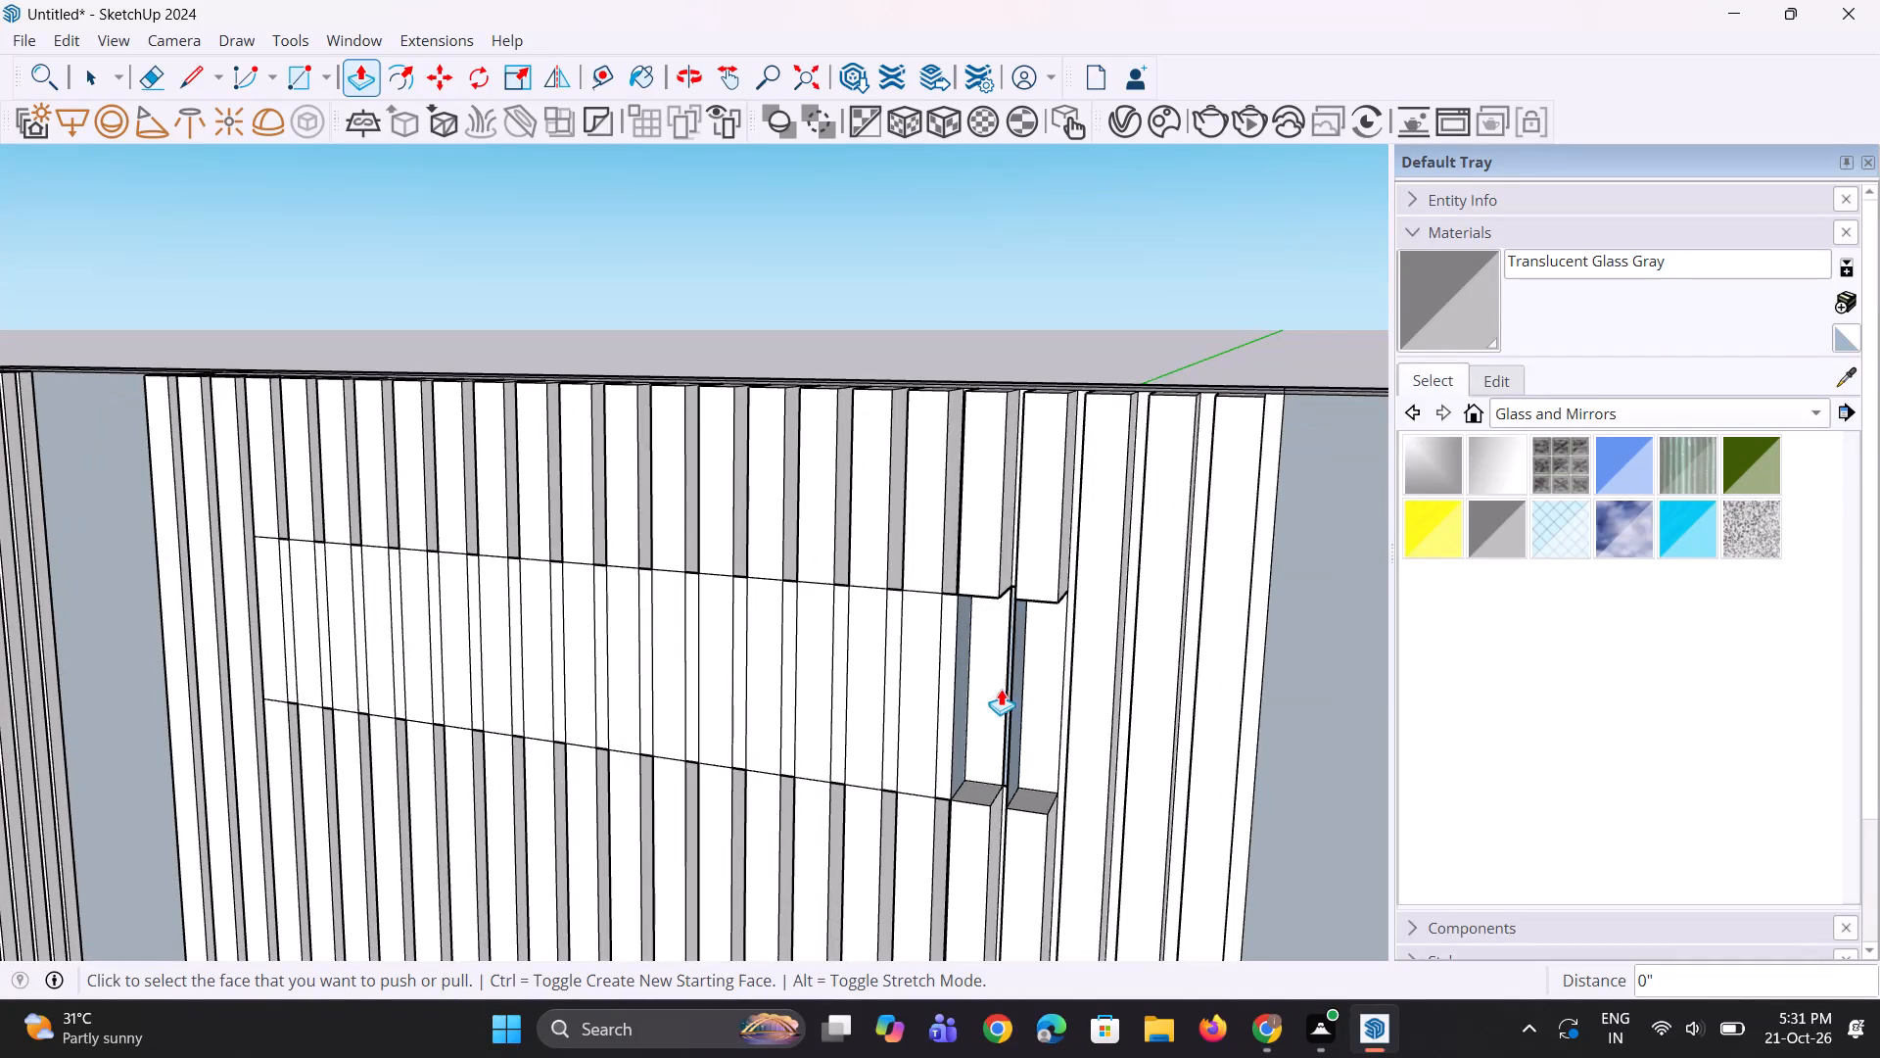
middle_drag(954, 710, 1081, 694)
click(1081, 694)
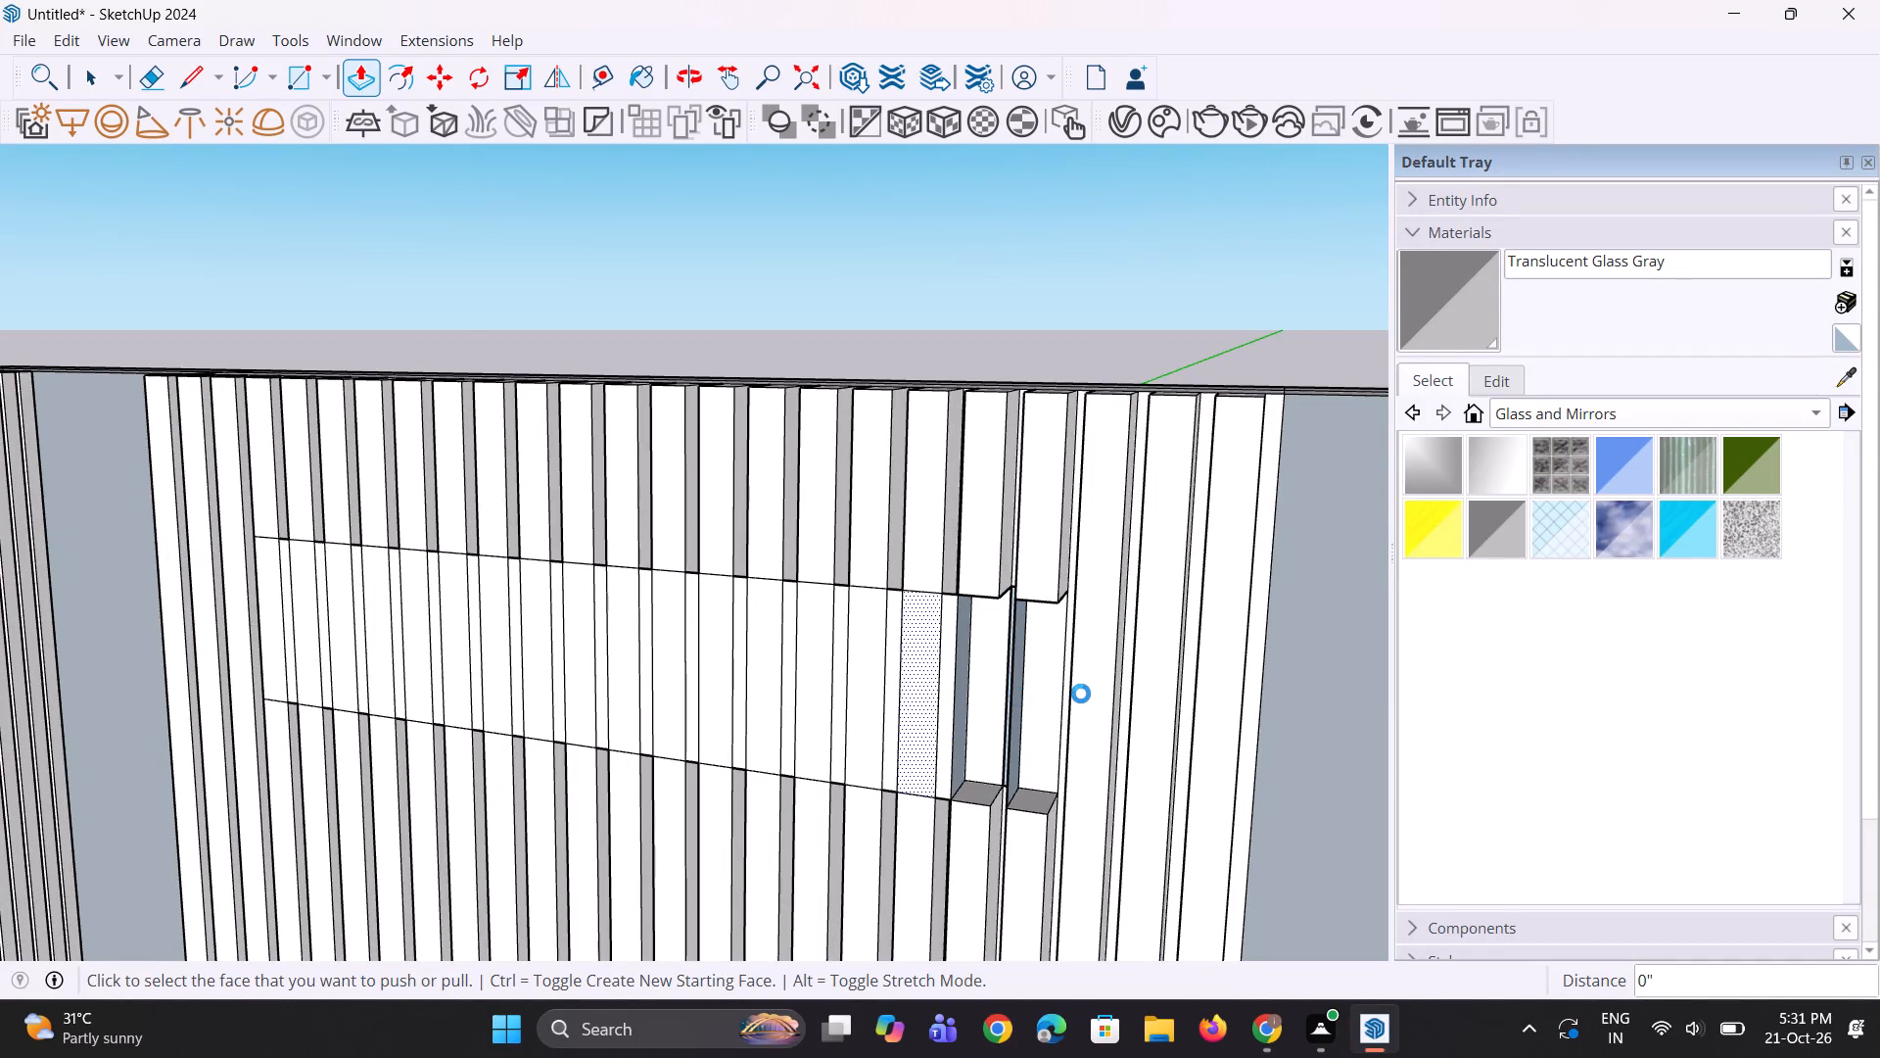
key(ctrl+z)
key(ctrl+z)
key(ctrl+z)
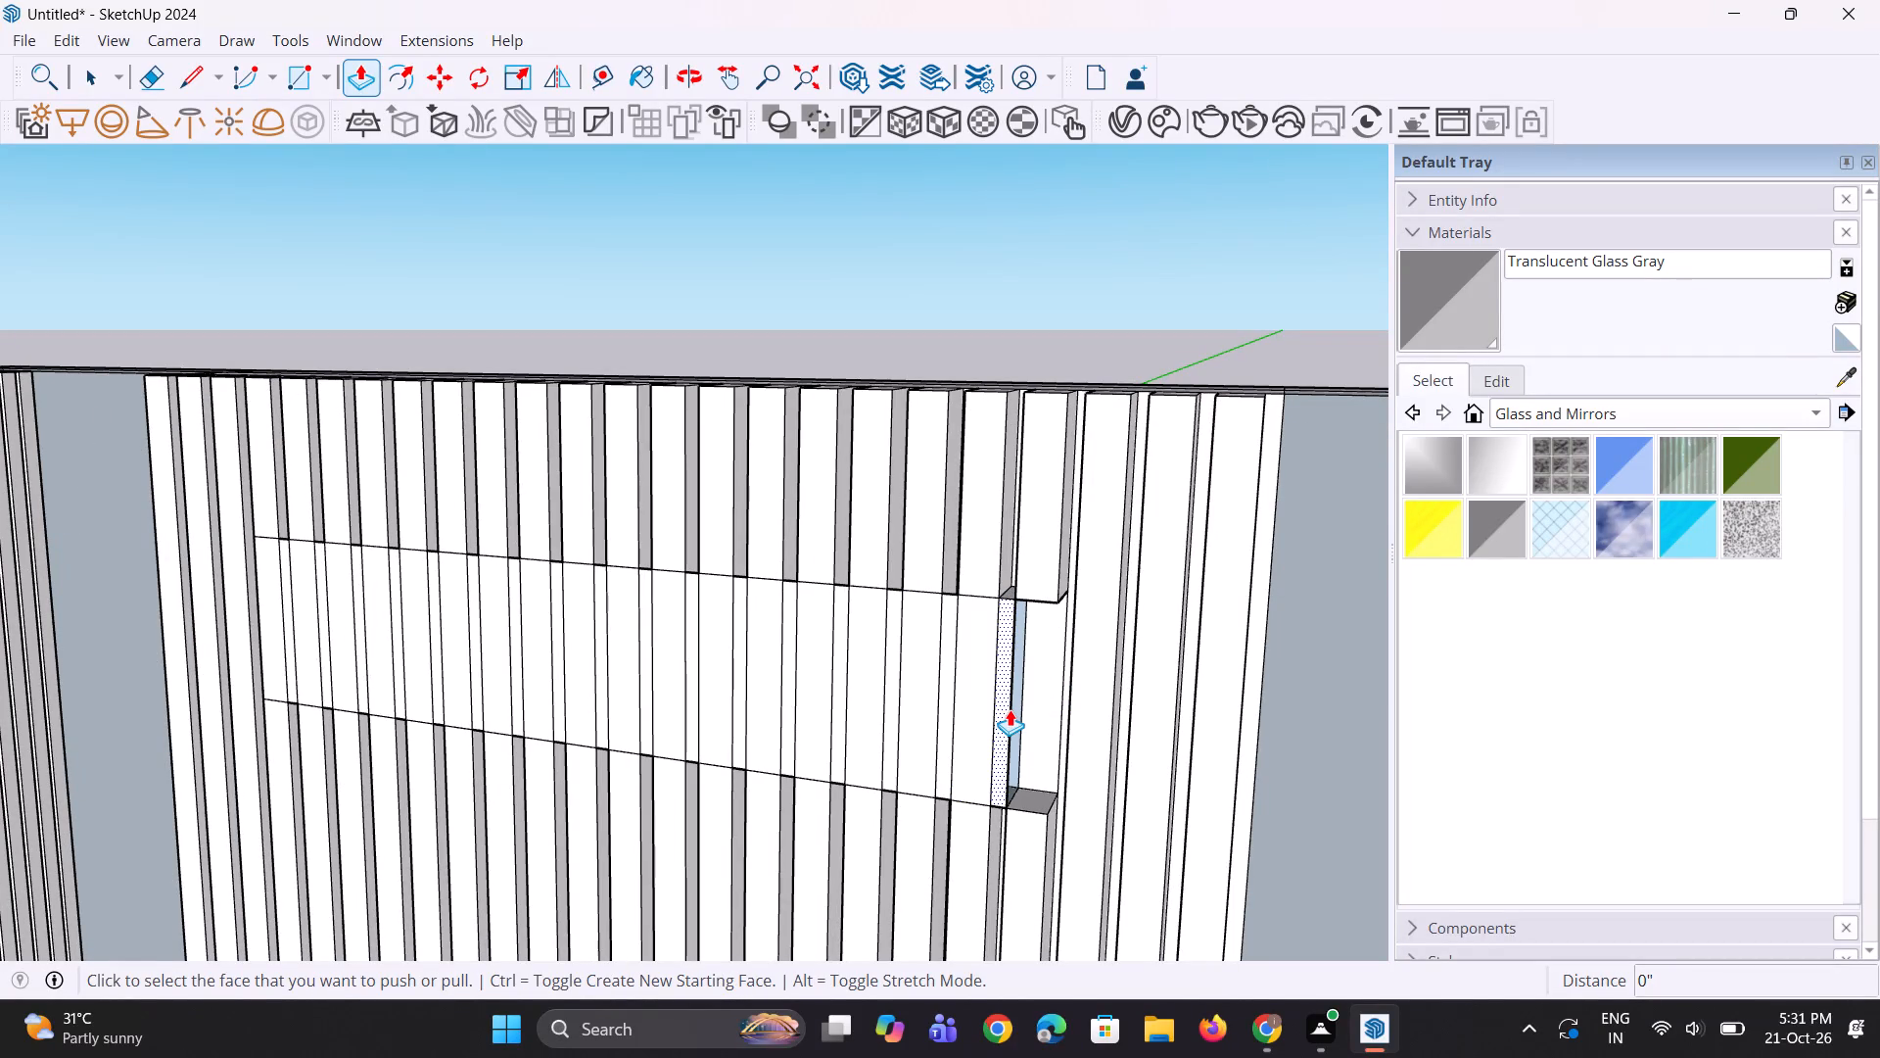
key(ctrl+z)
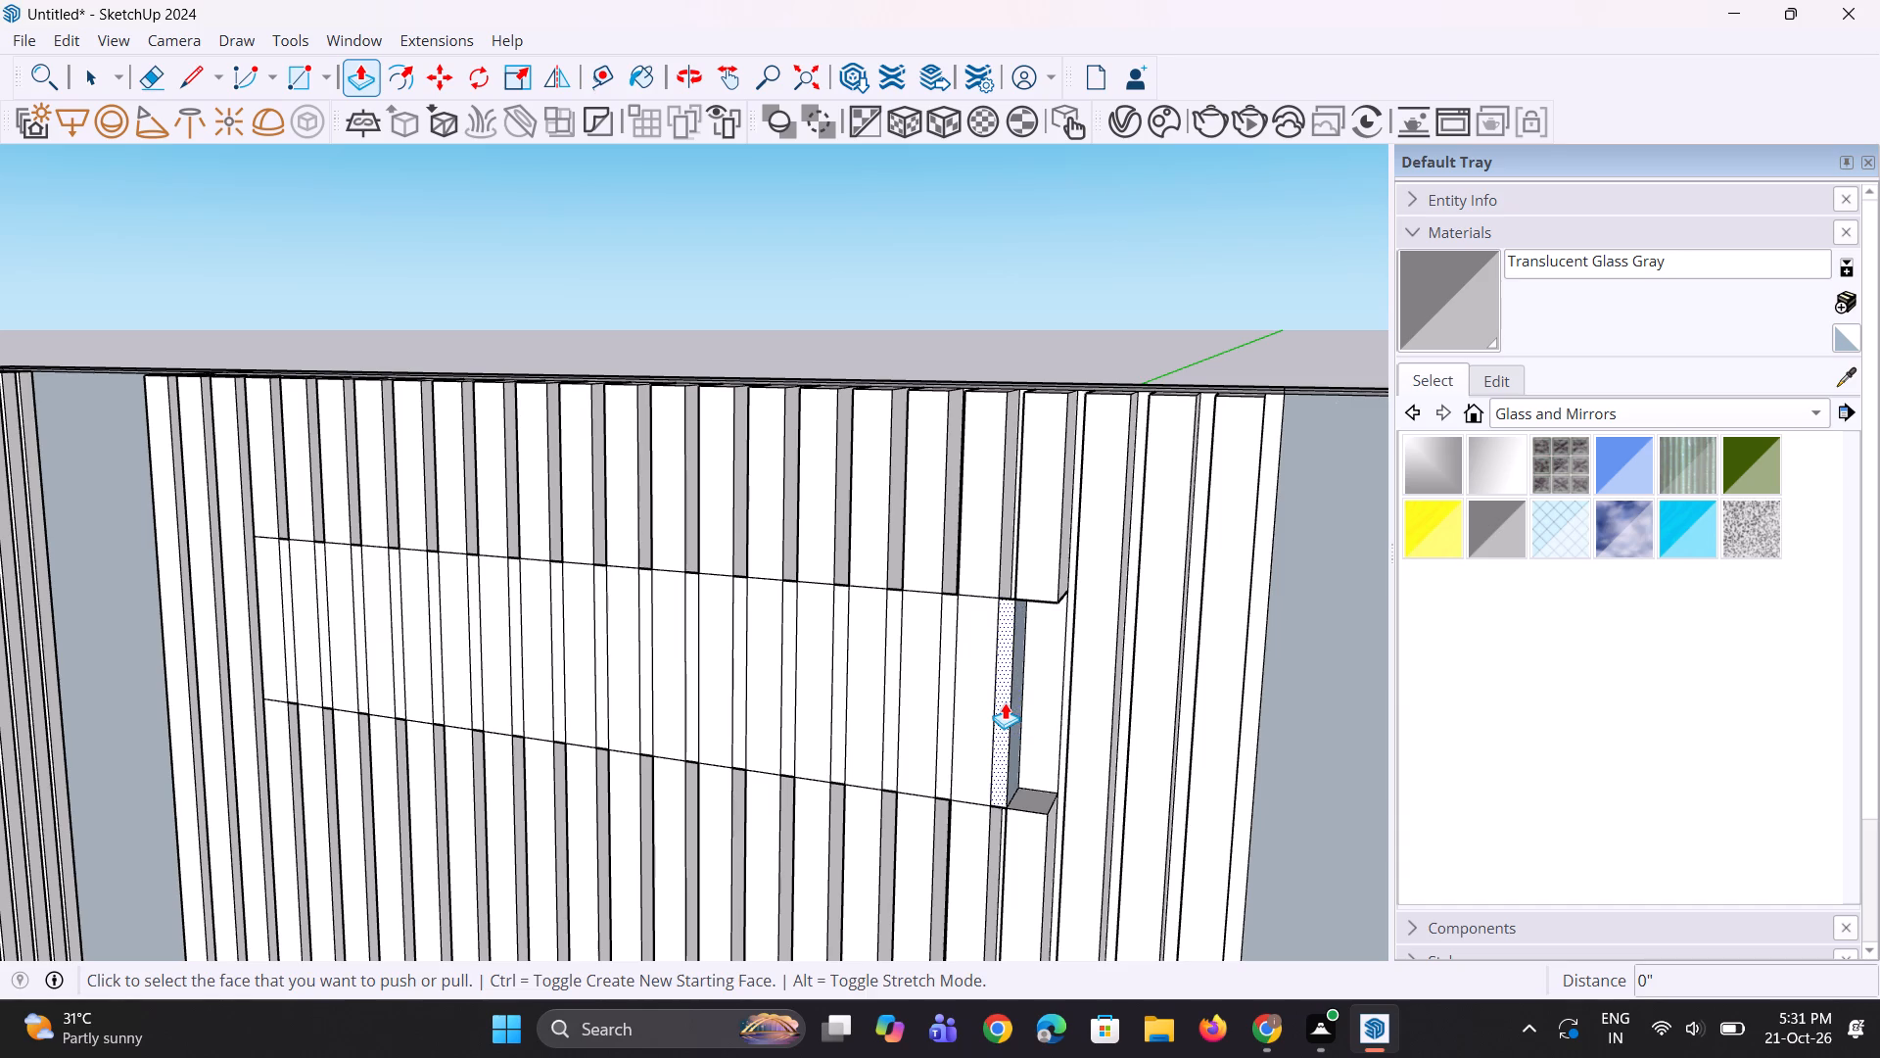
Push the narrow gap strip directly beside the end recess back 10 3/8".
double_click(1005, 702)
key(ctrl+z)
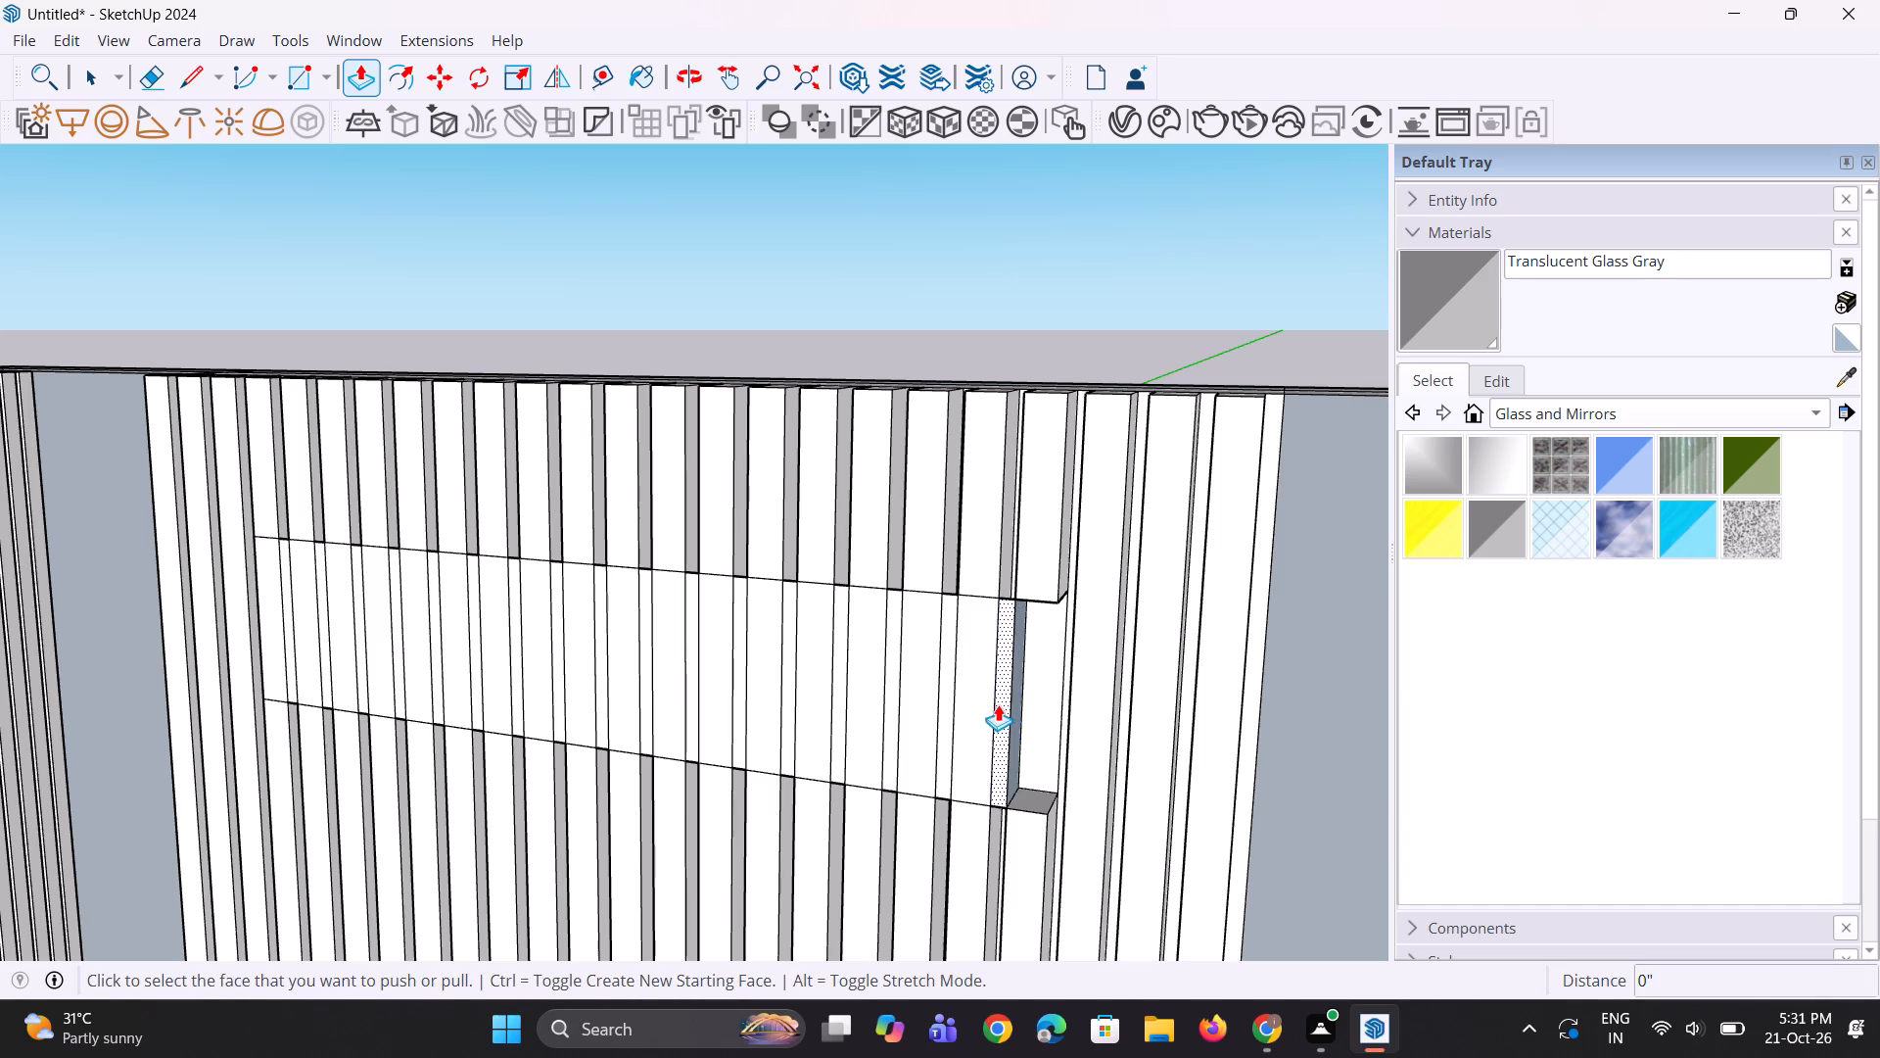
click(998, 703)
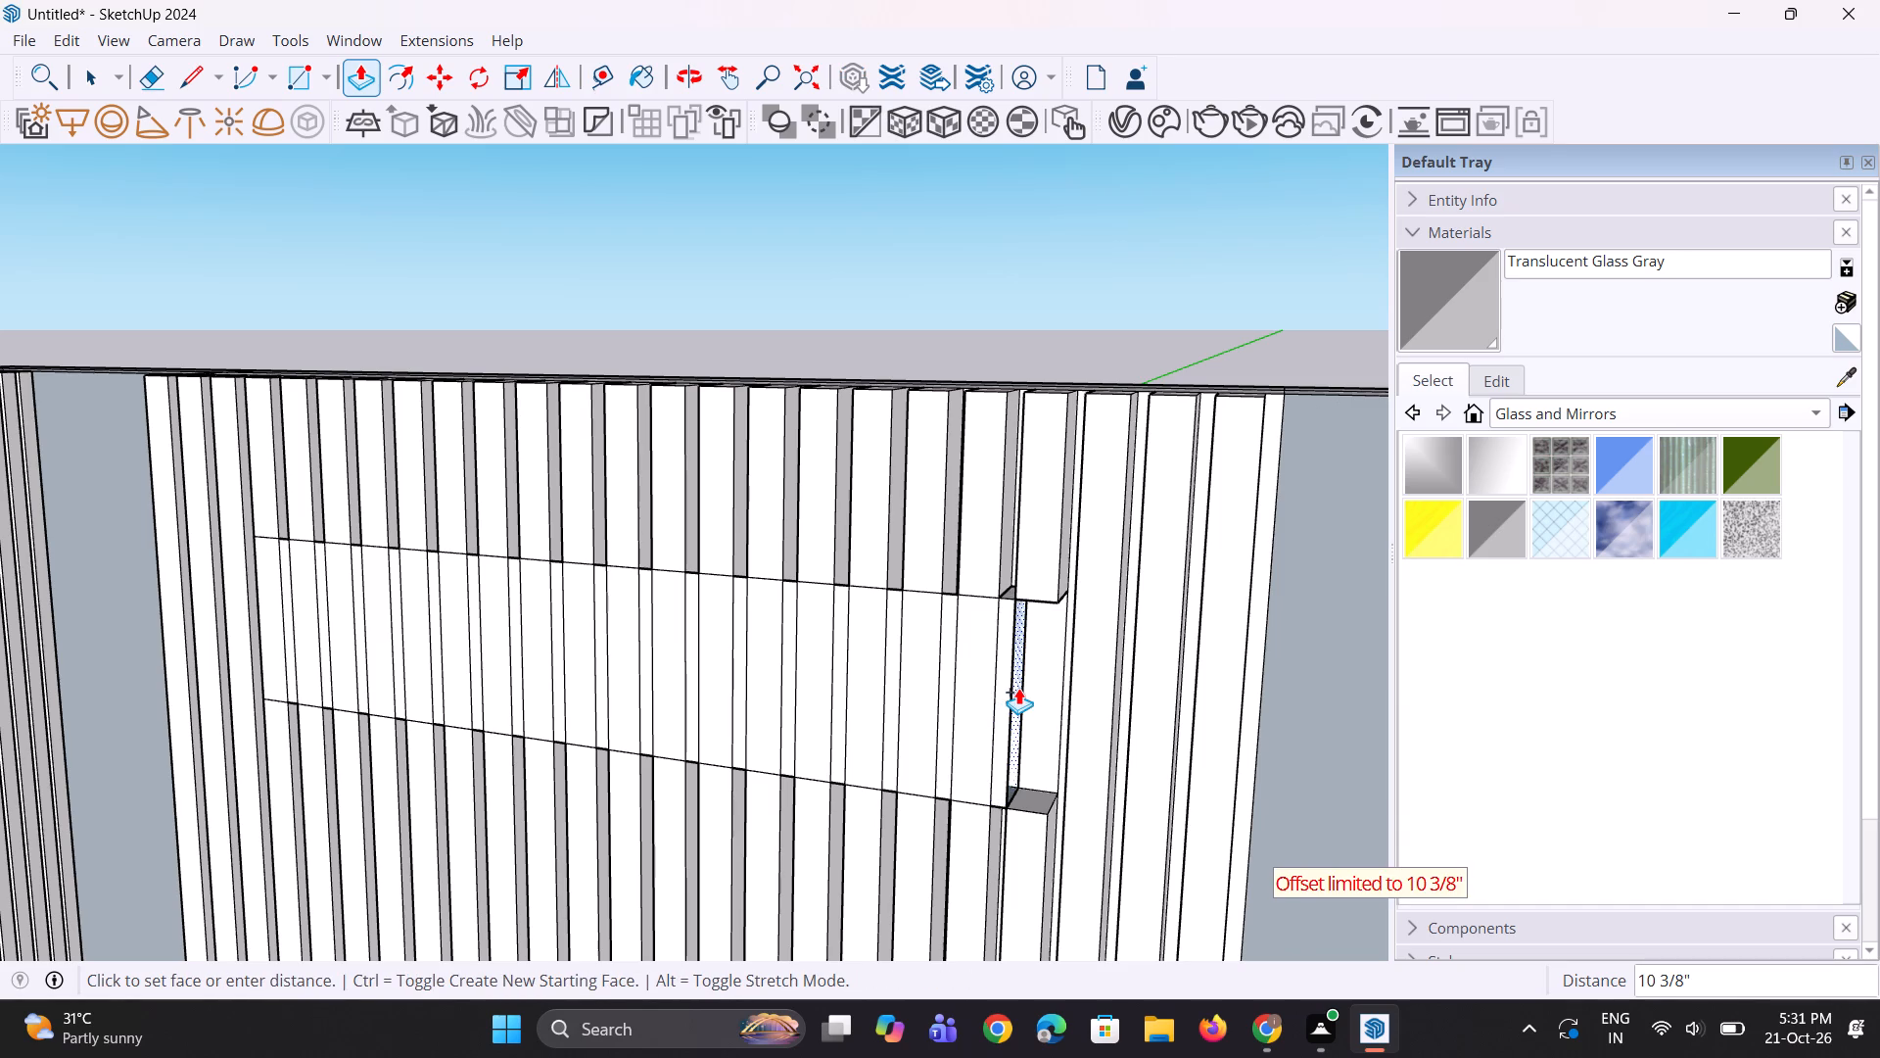
click(1020, 688)
click(1000, 699)
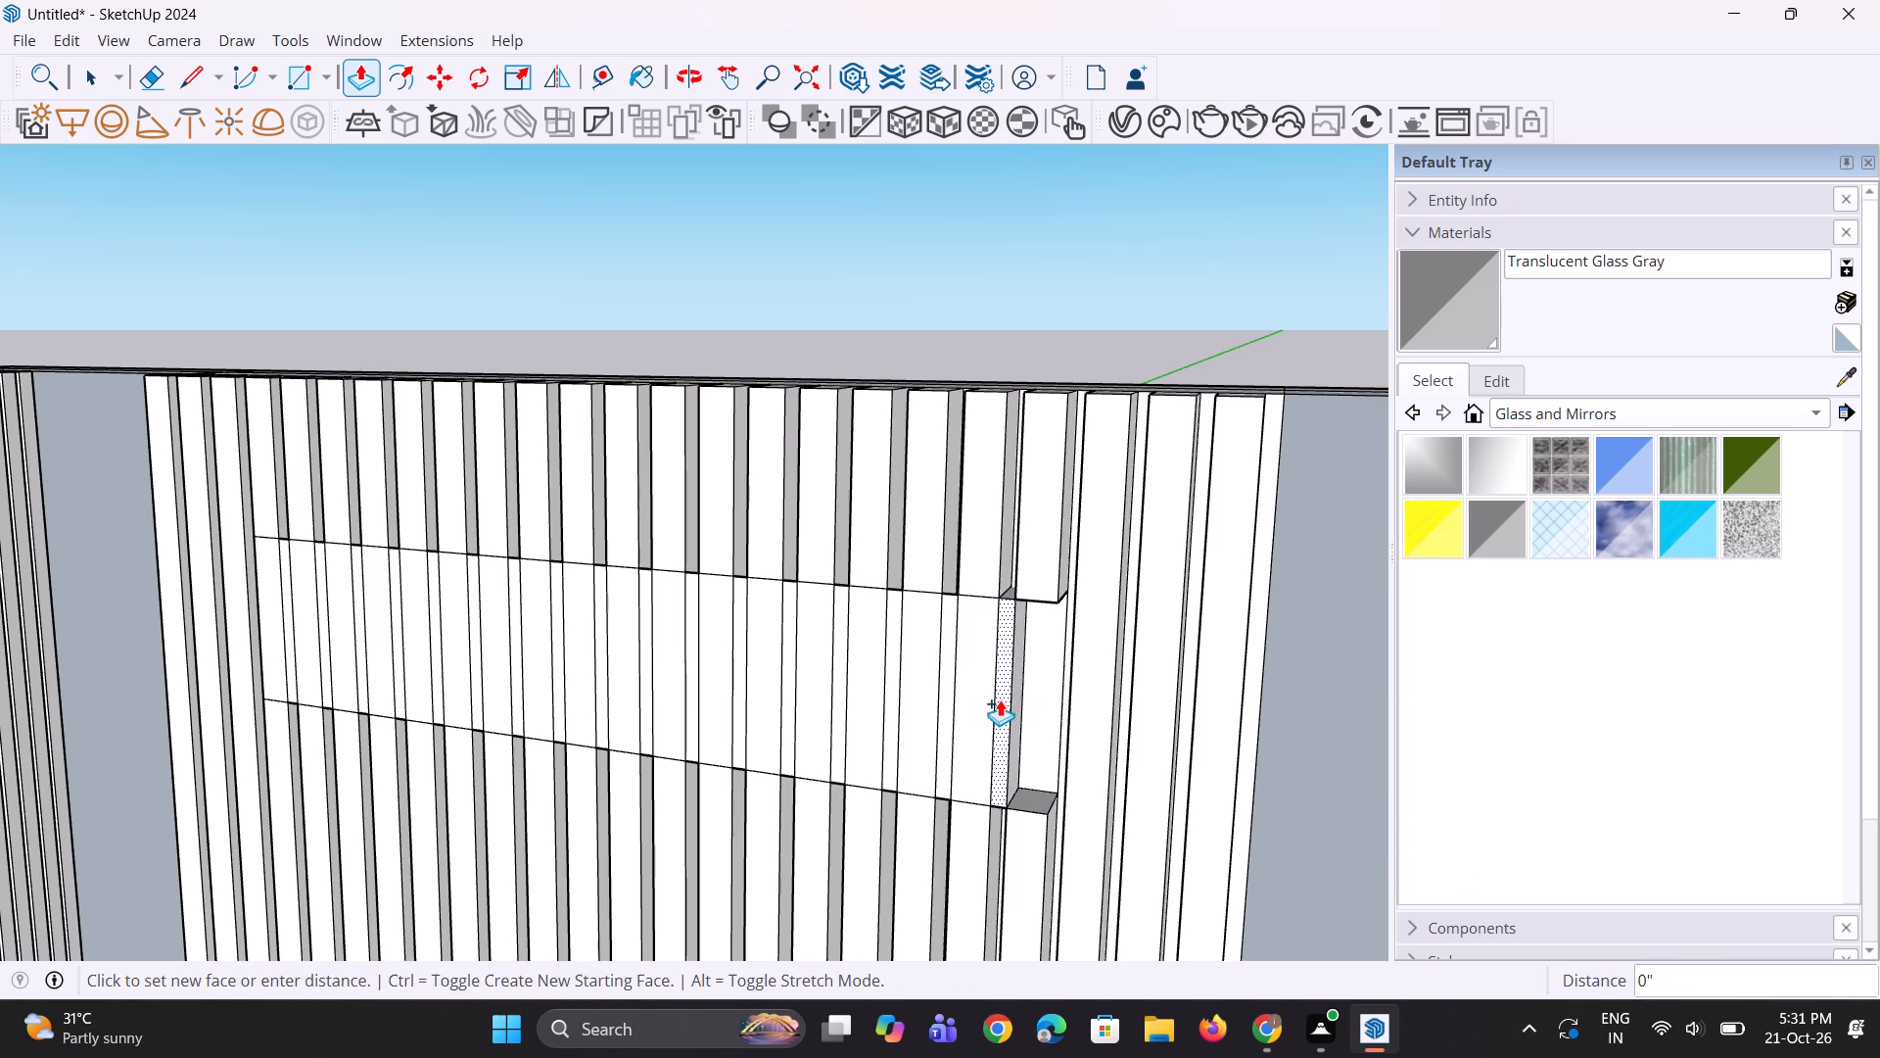
ctrl+click(1031, 688)
click(1009, 698)
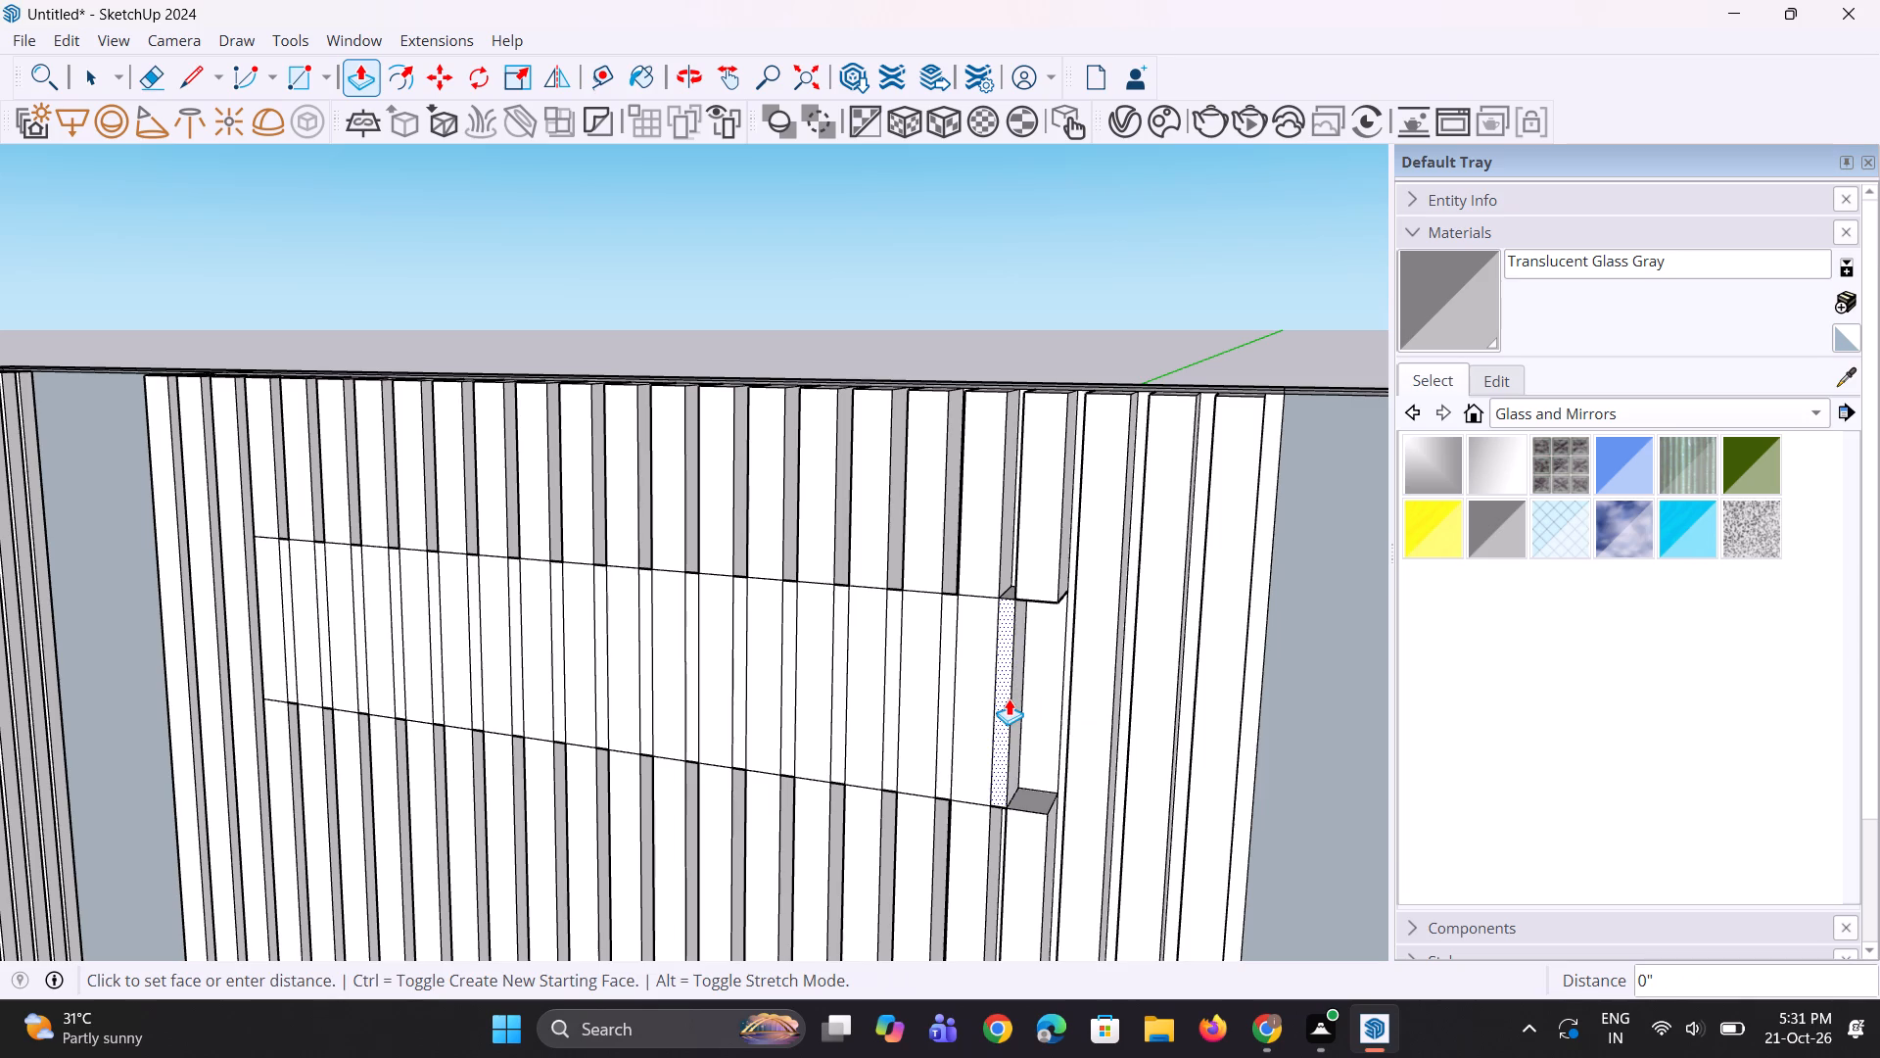
click(1025, 684)
key(ctrl+z)
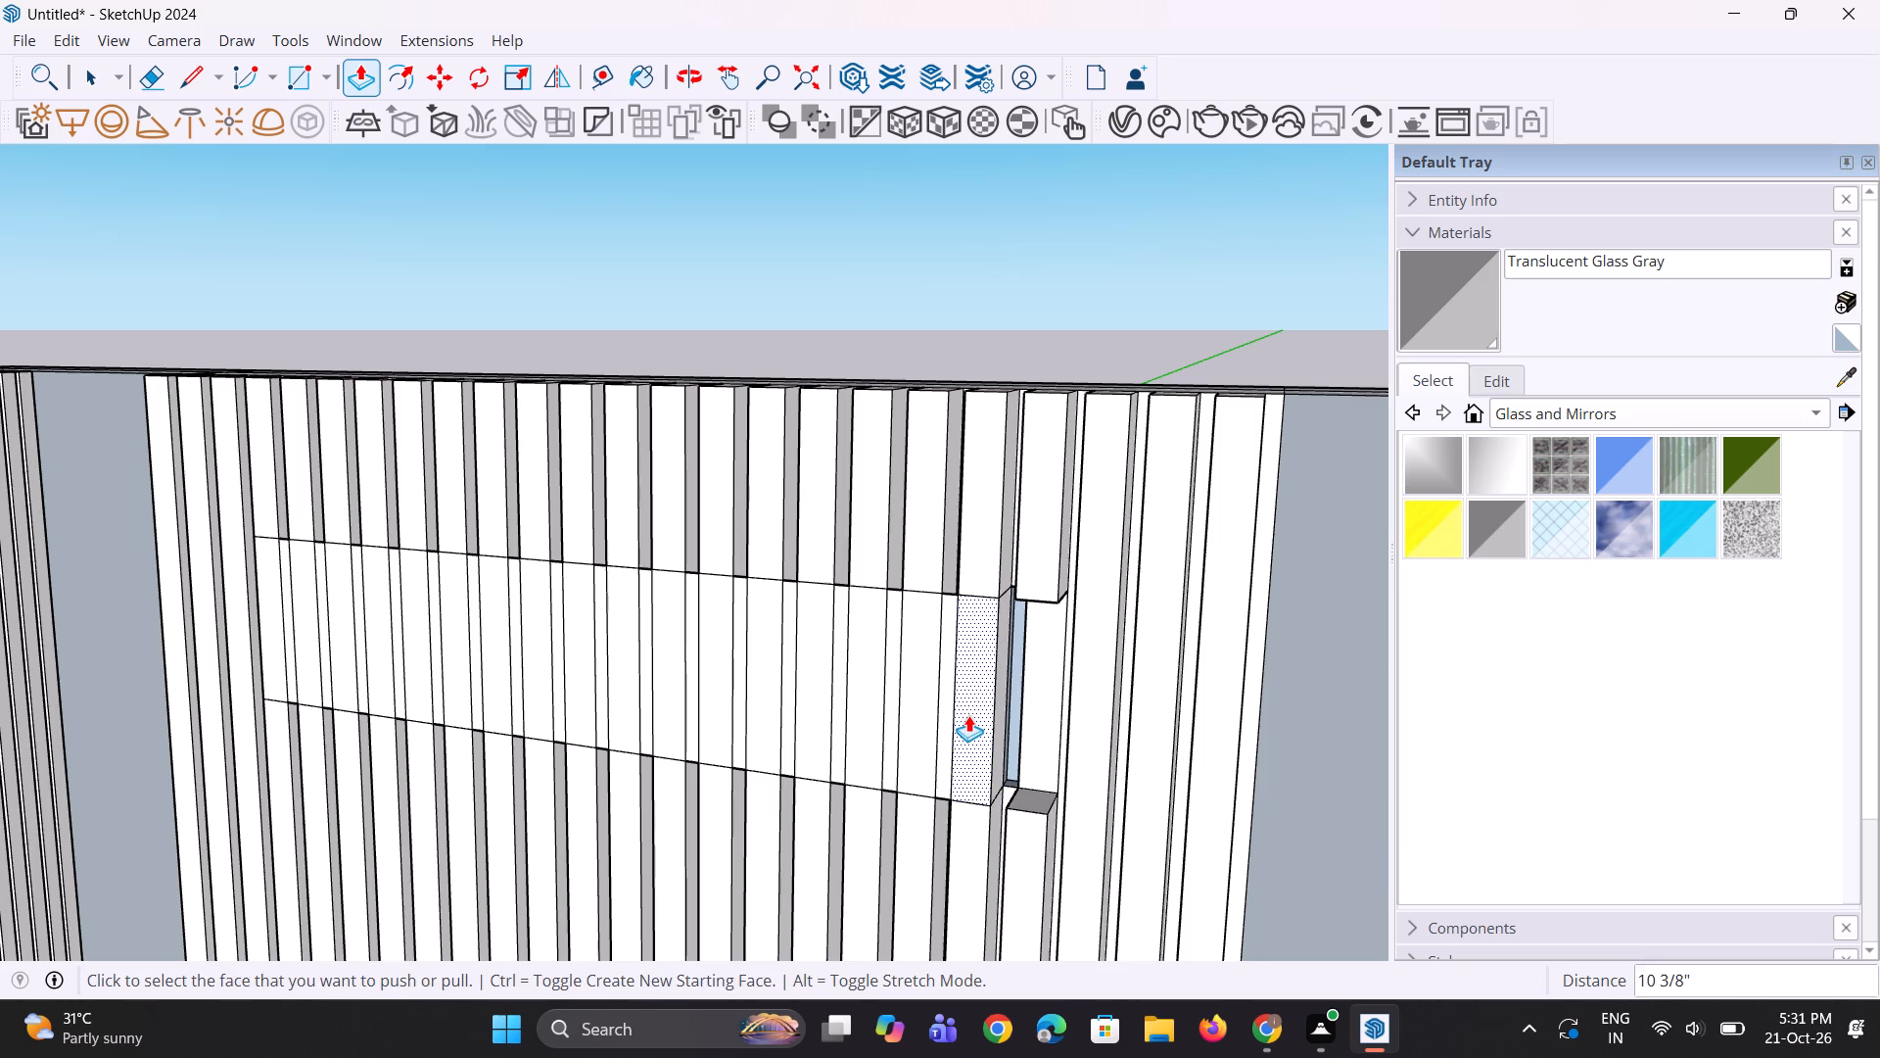
middle_drag(974, 719, 1079, 712)
double_click(1023, 697)
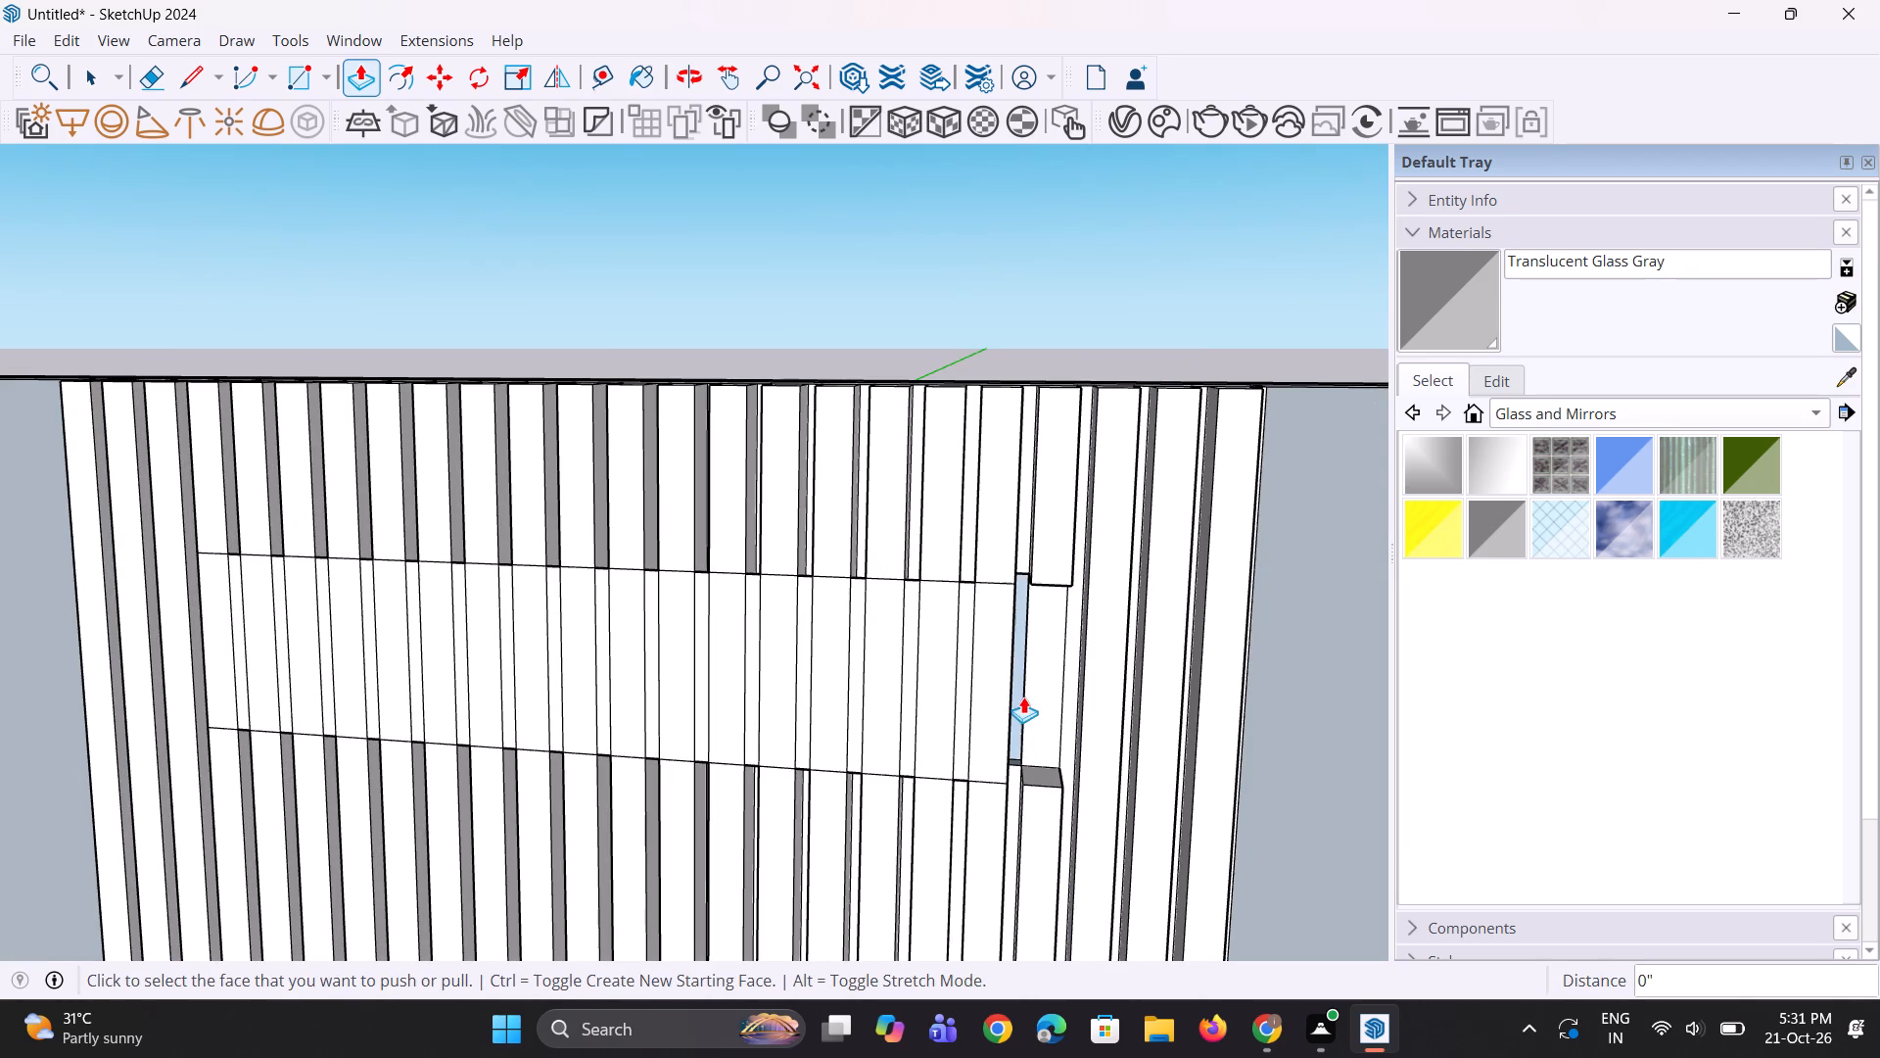
Push the rectangle's second slat strip from the recessed end and the gap strip beyond it back 10 3/8".
double_click(988, 712)
click(967, 697)
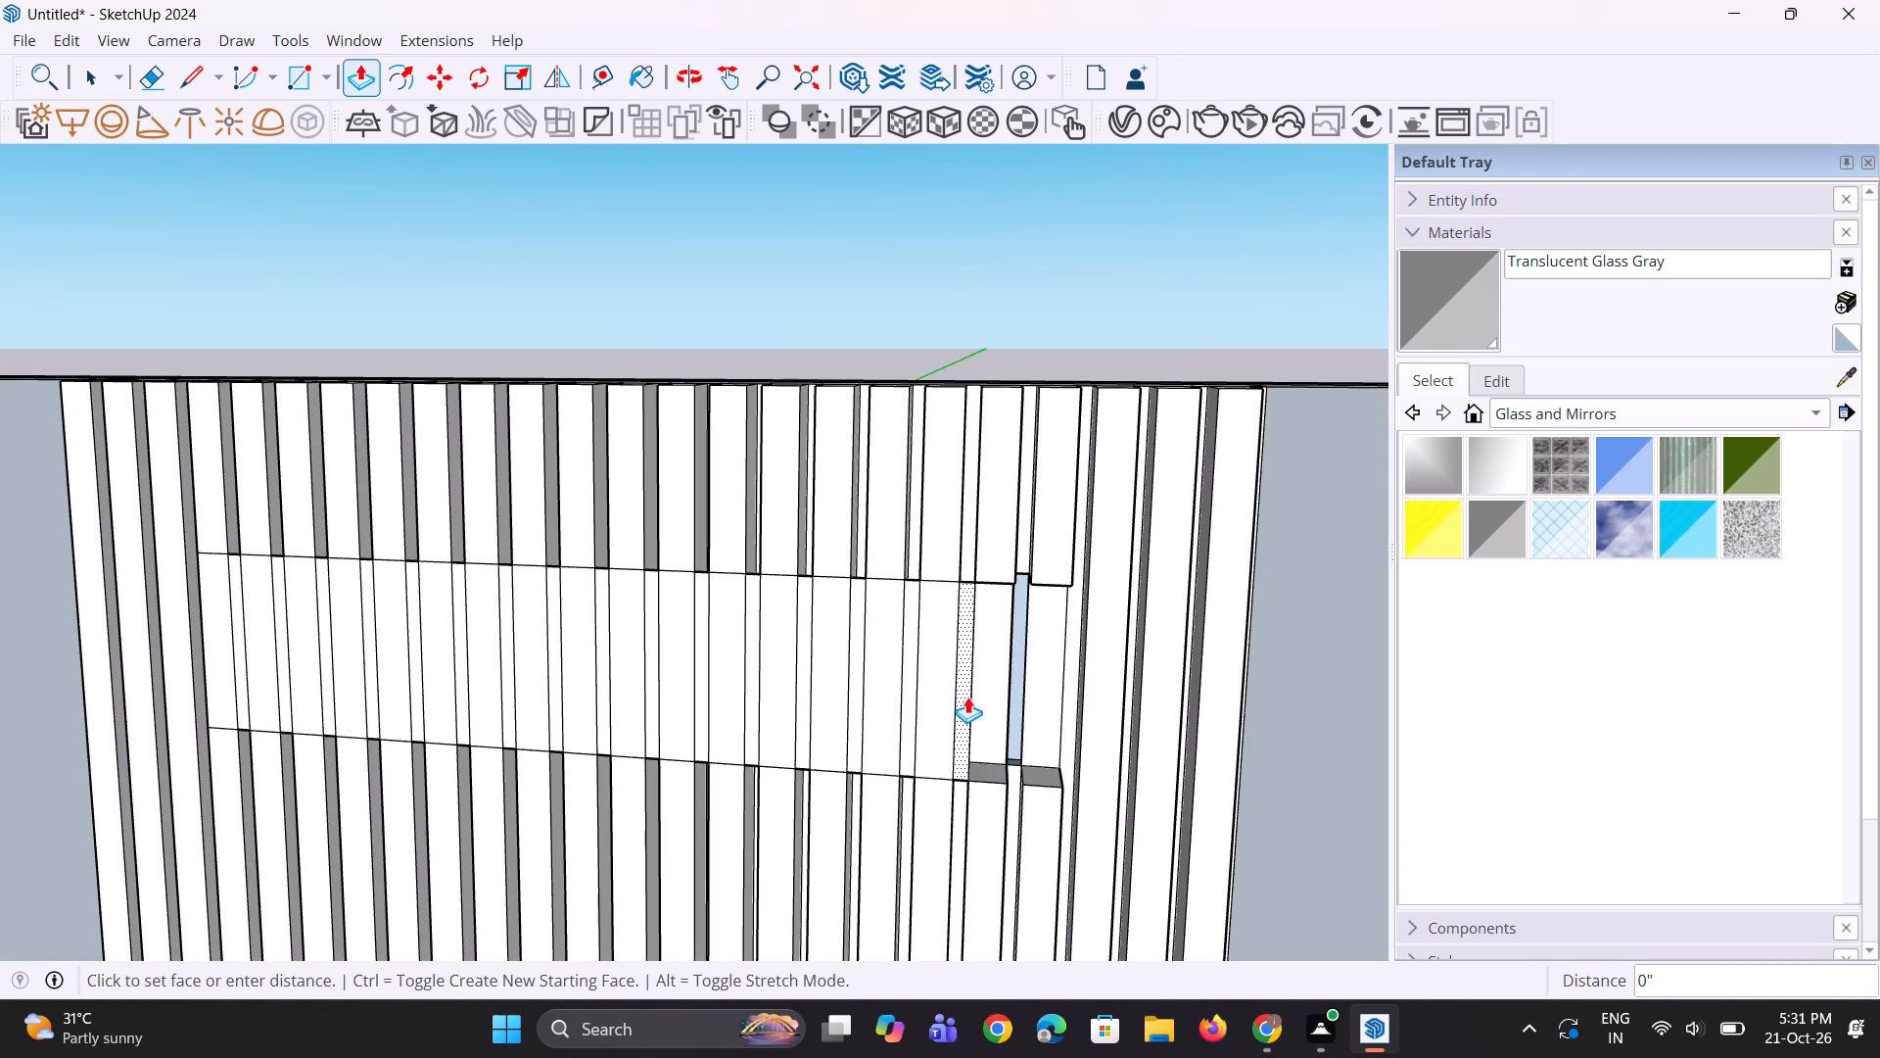
click(967, 697)
middle_drag(903, 706, 642, 726)
scroll(941, 717, up, 2)
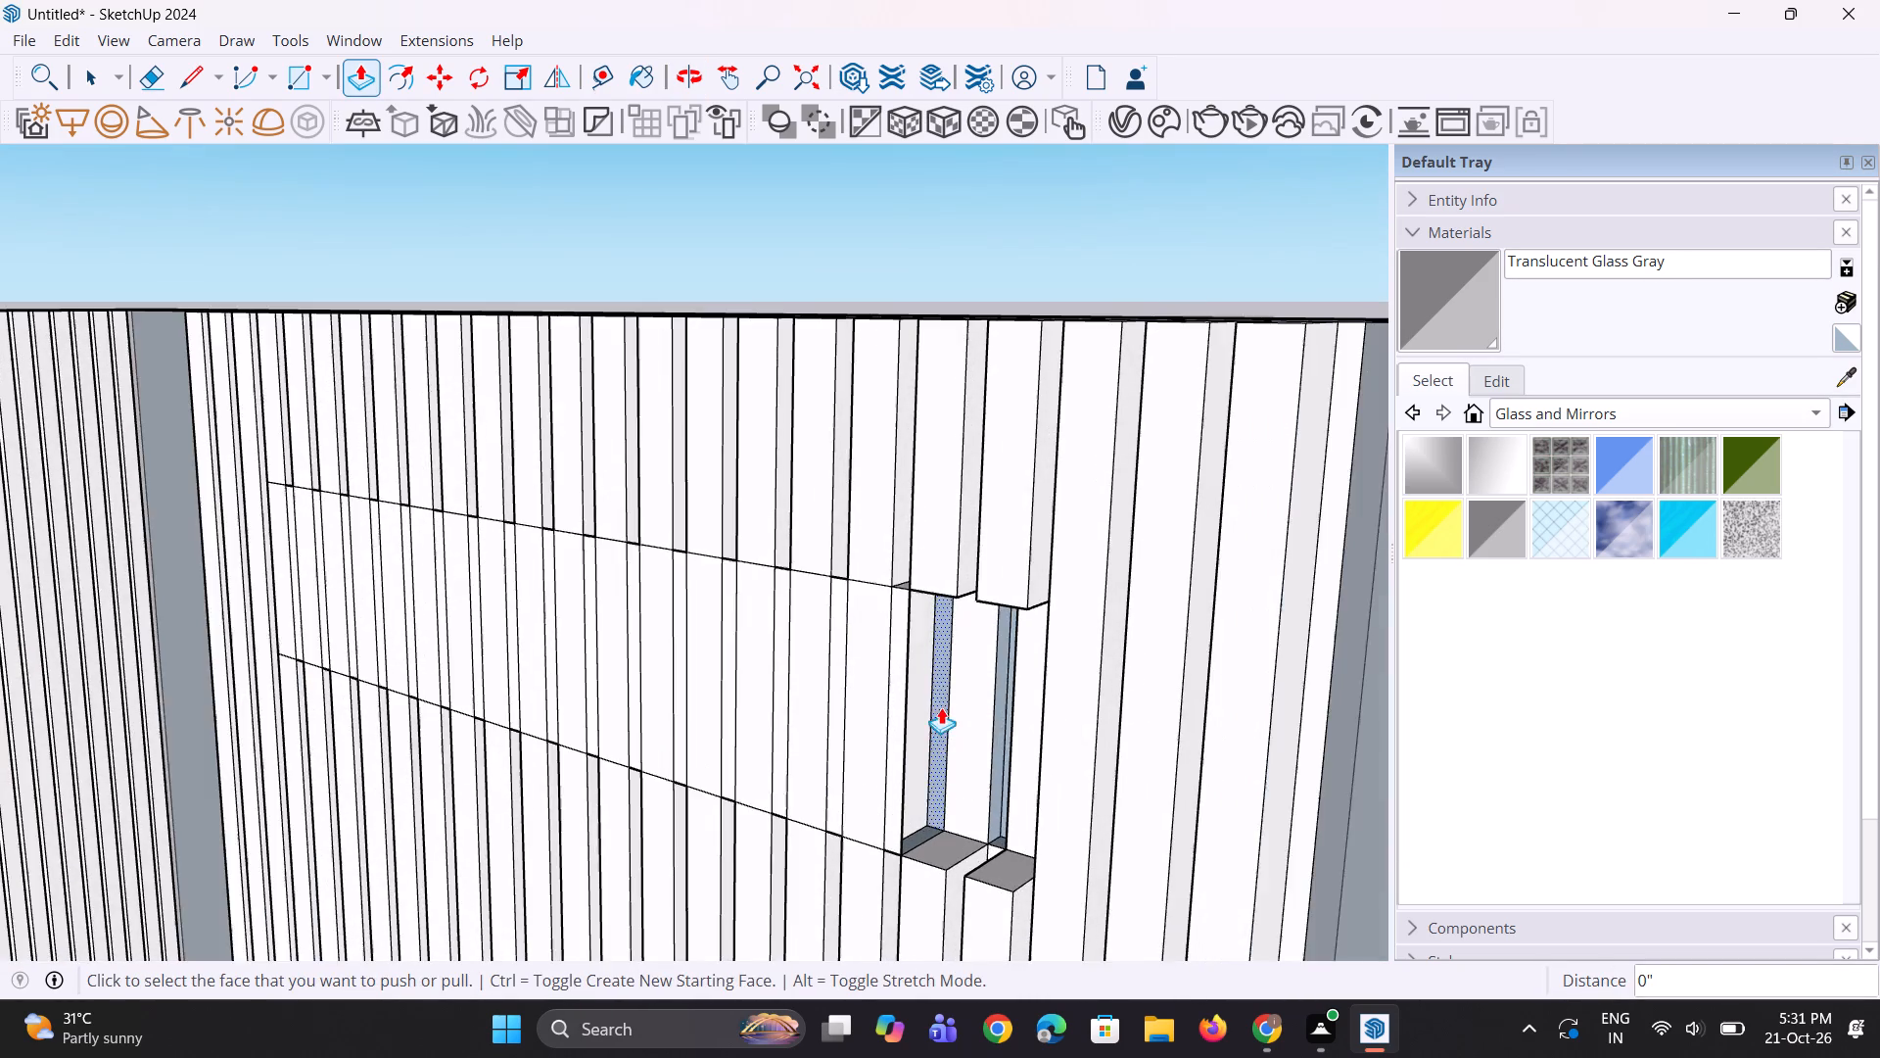
scroll(941, 707, up, 13)
middle_drag(908, 741, 1057, 735)
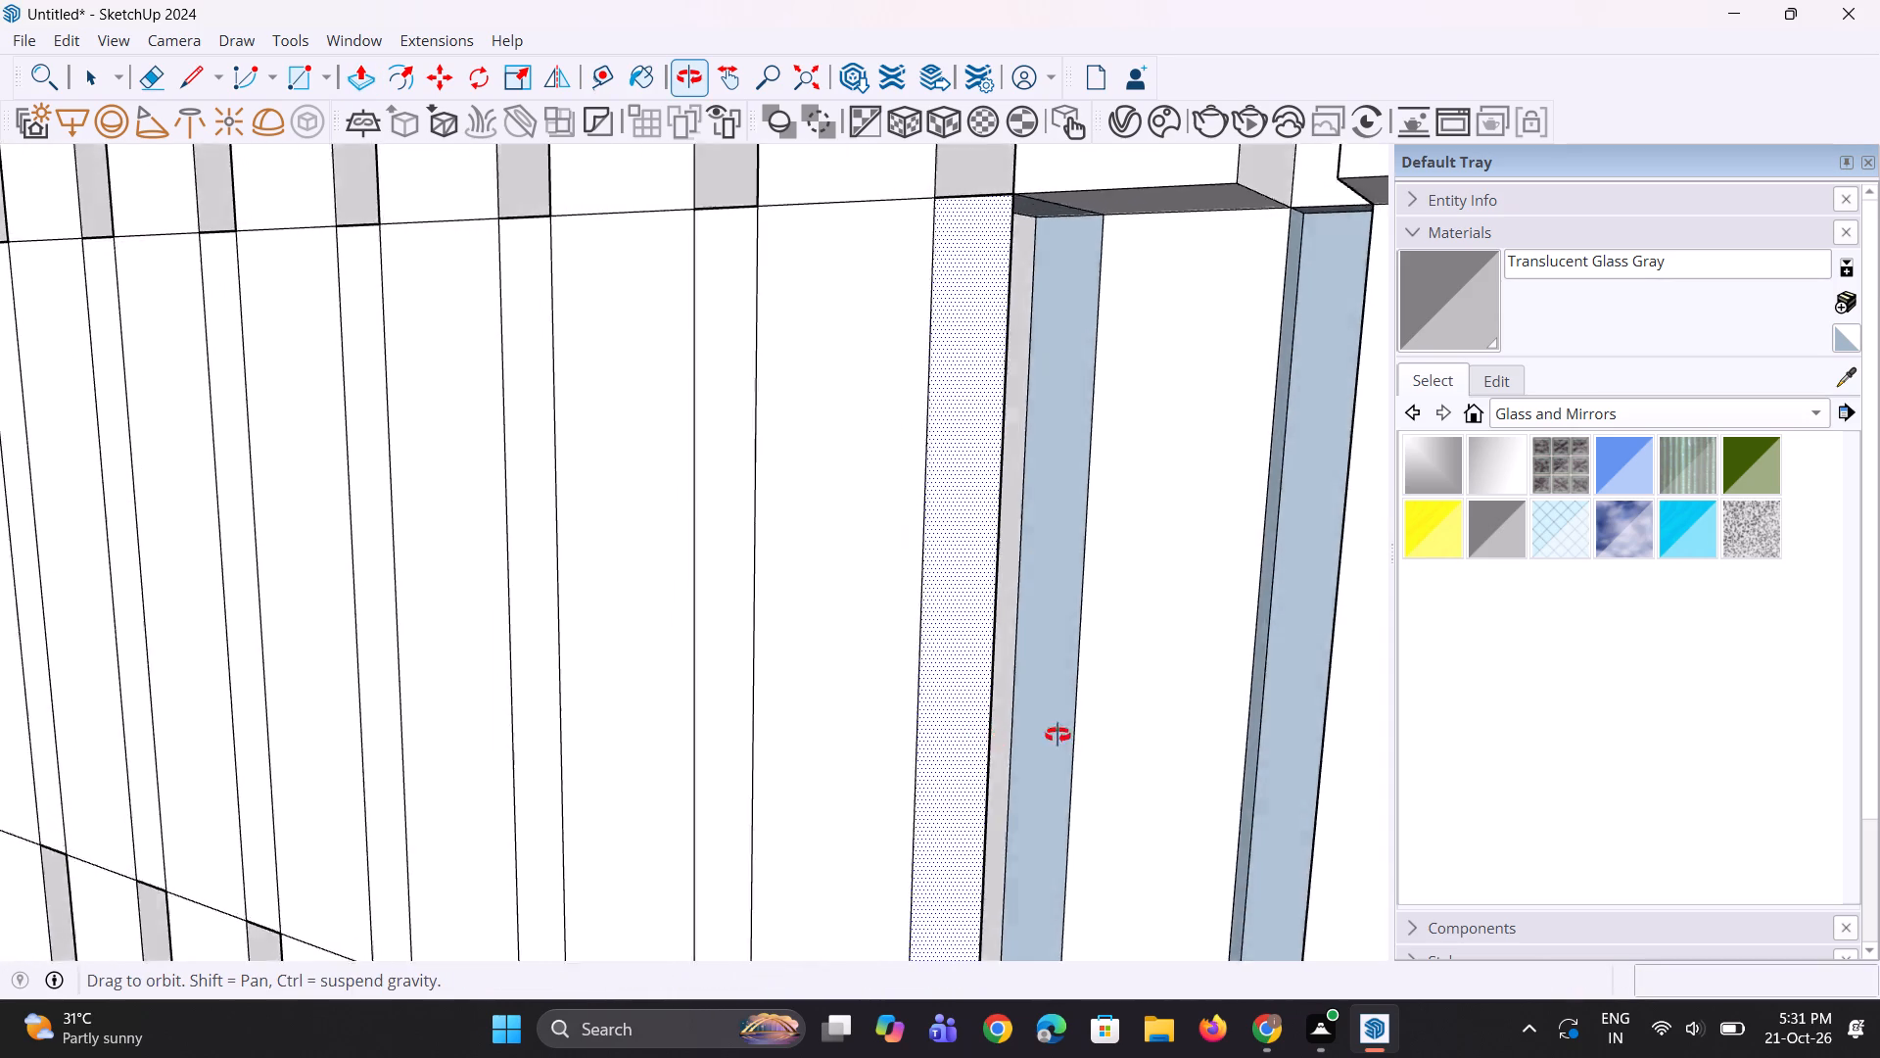
middle_drag(1057, 735, 1055, 730)
scroll(1049, 724, up, 1)
scroll(1040, 718, down, 5)
click(1024, 657)
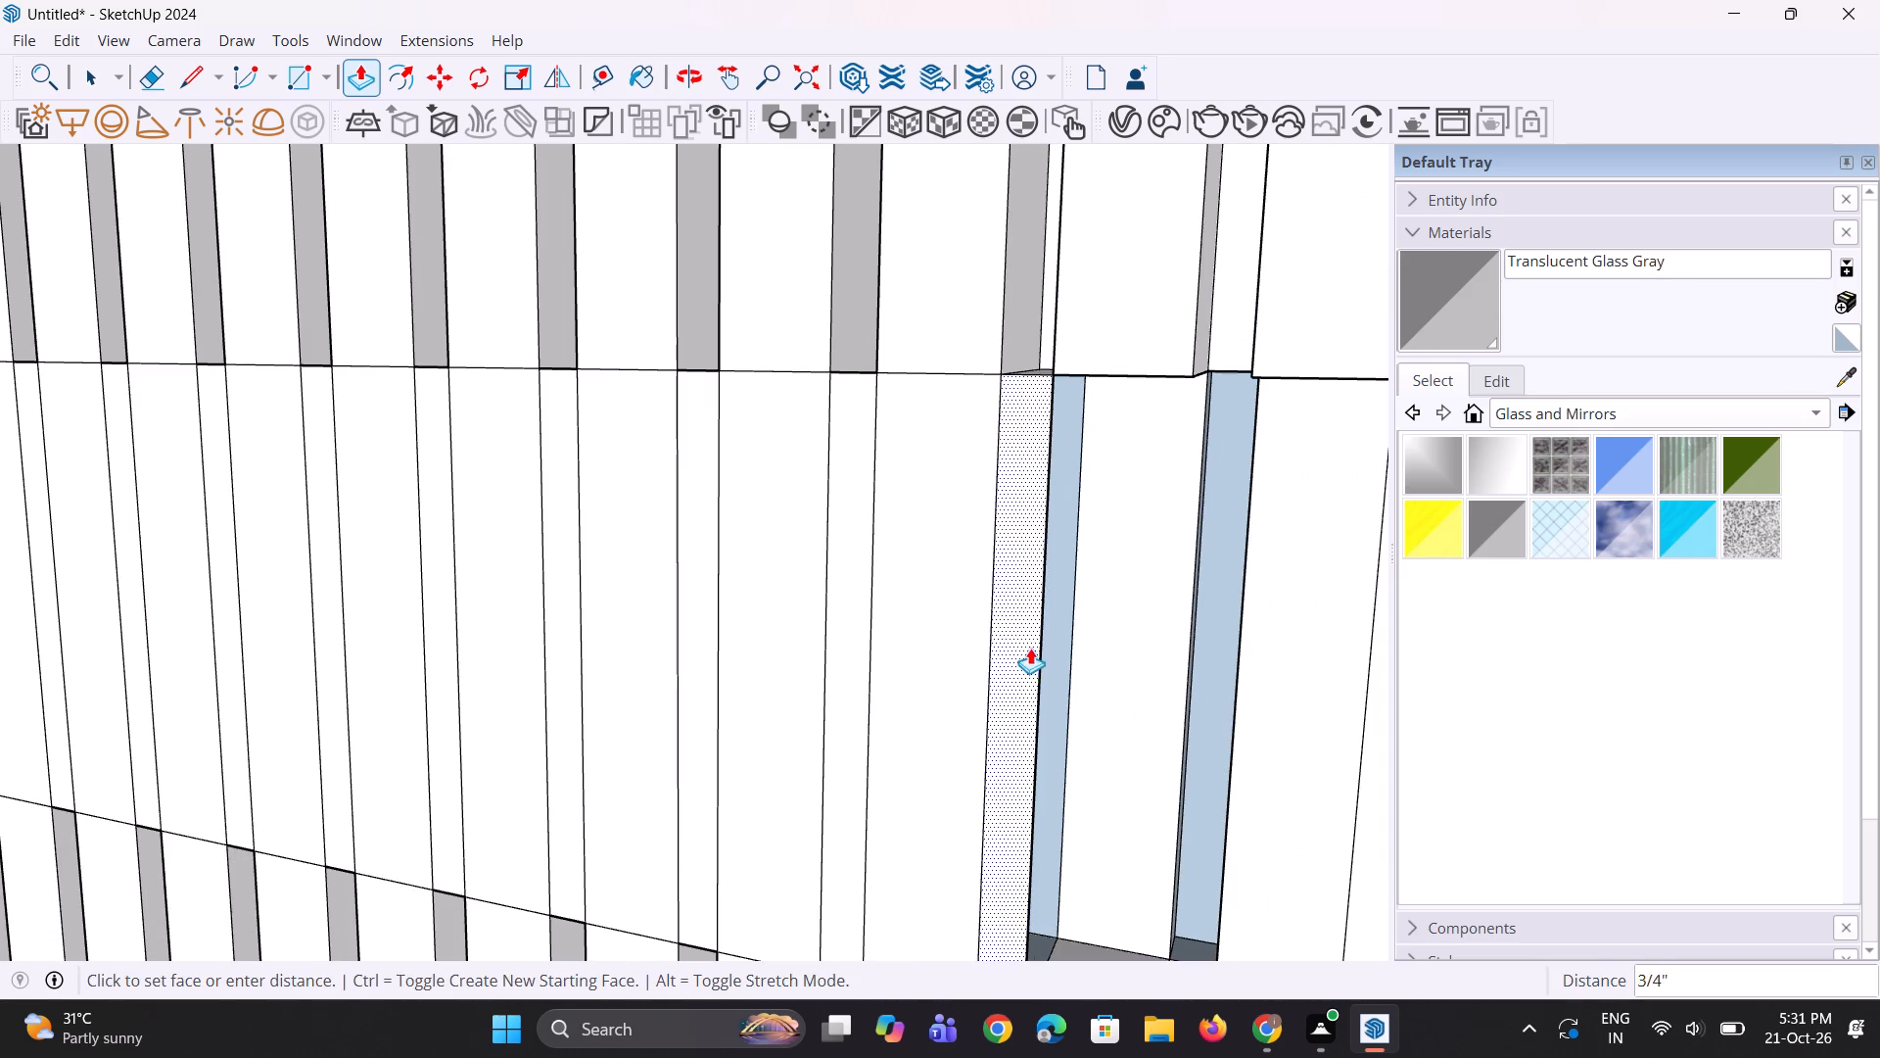
click(1073, 629)
Push the rectangle's third slat strip back to the wall, and the gap strip beyond it back 9 7/8".
scroll(1026, 745, down, 6)
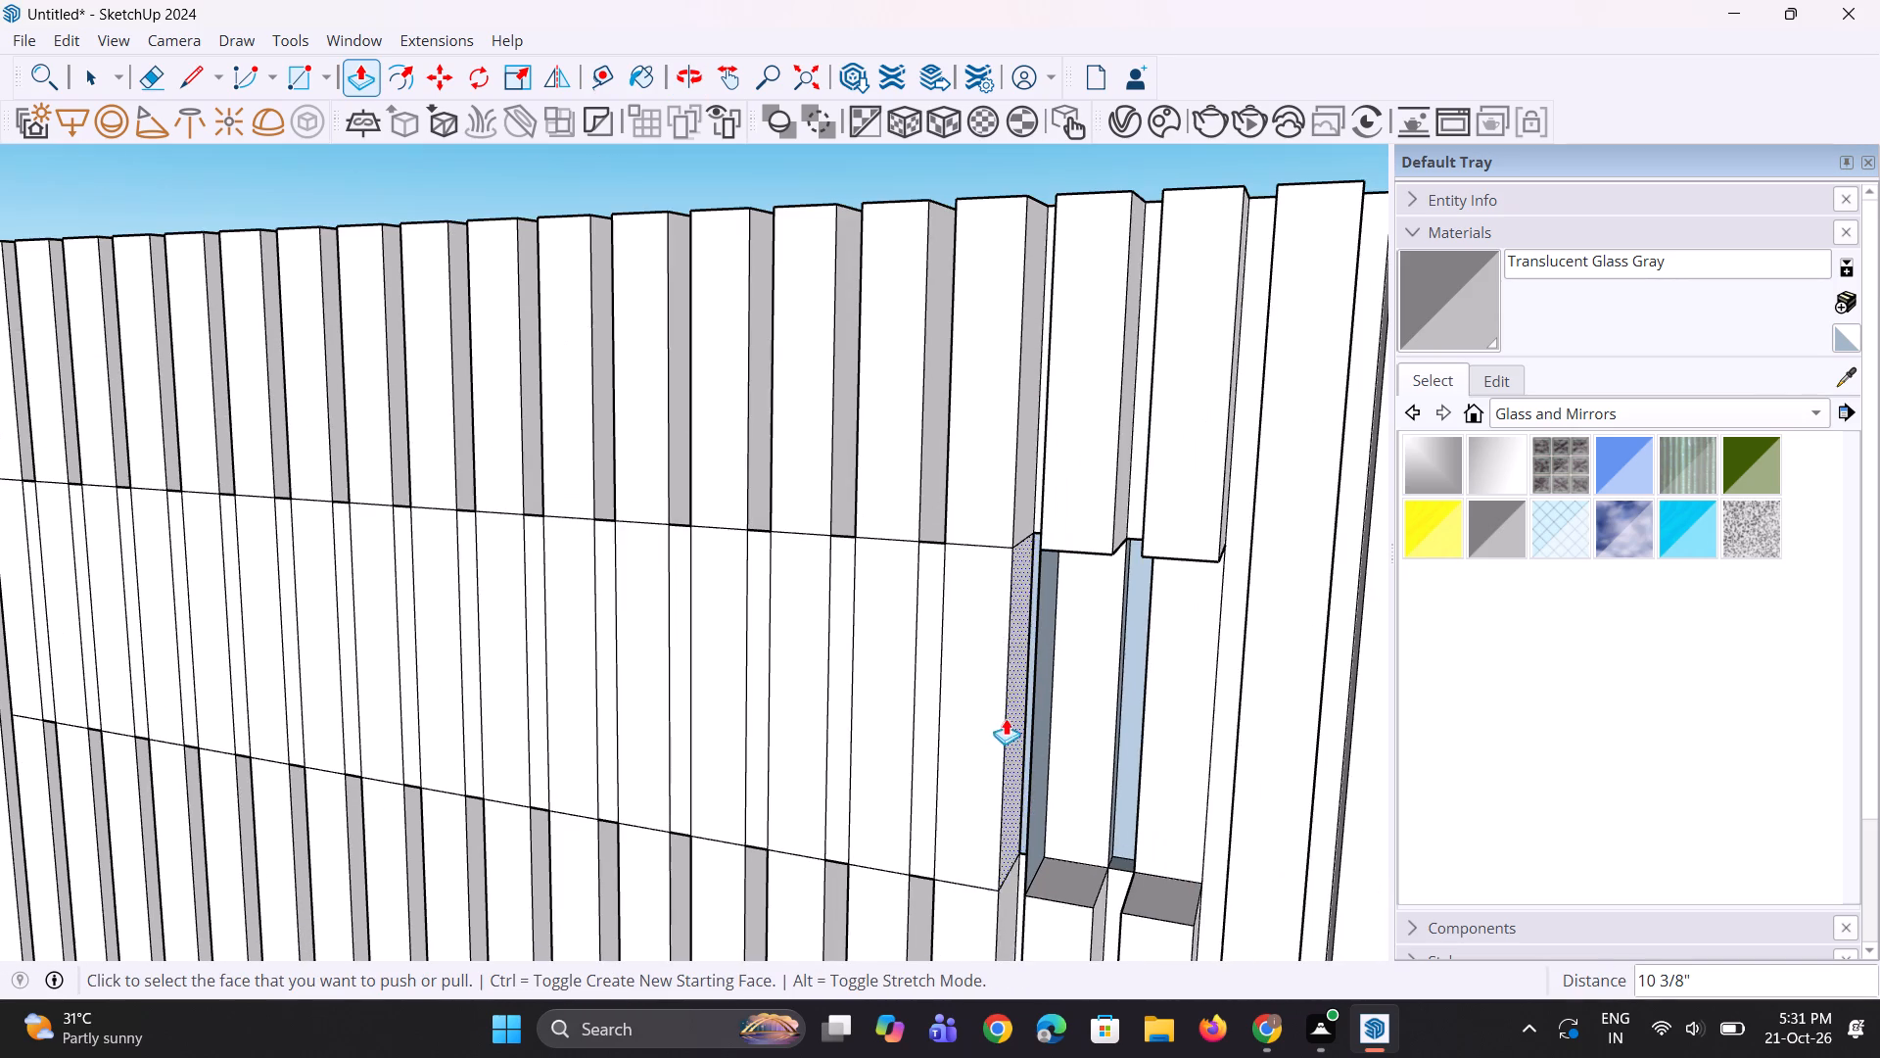
click(996, 710)
click(1042, 692)
double_click(977, 702)
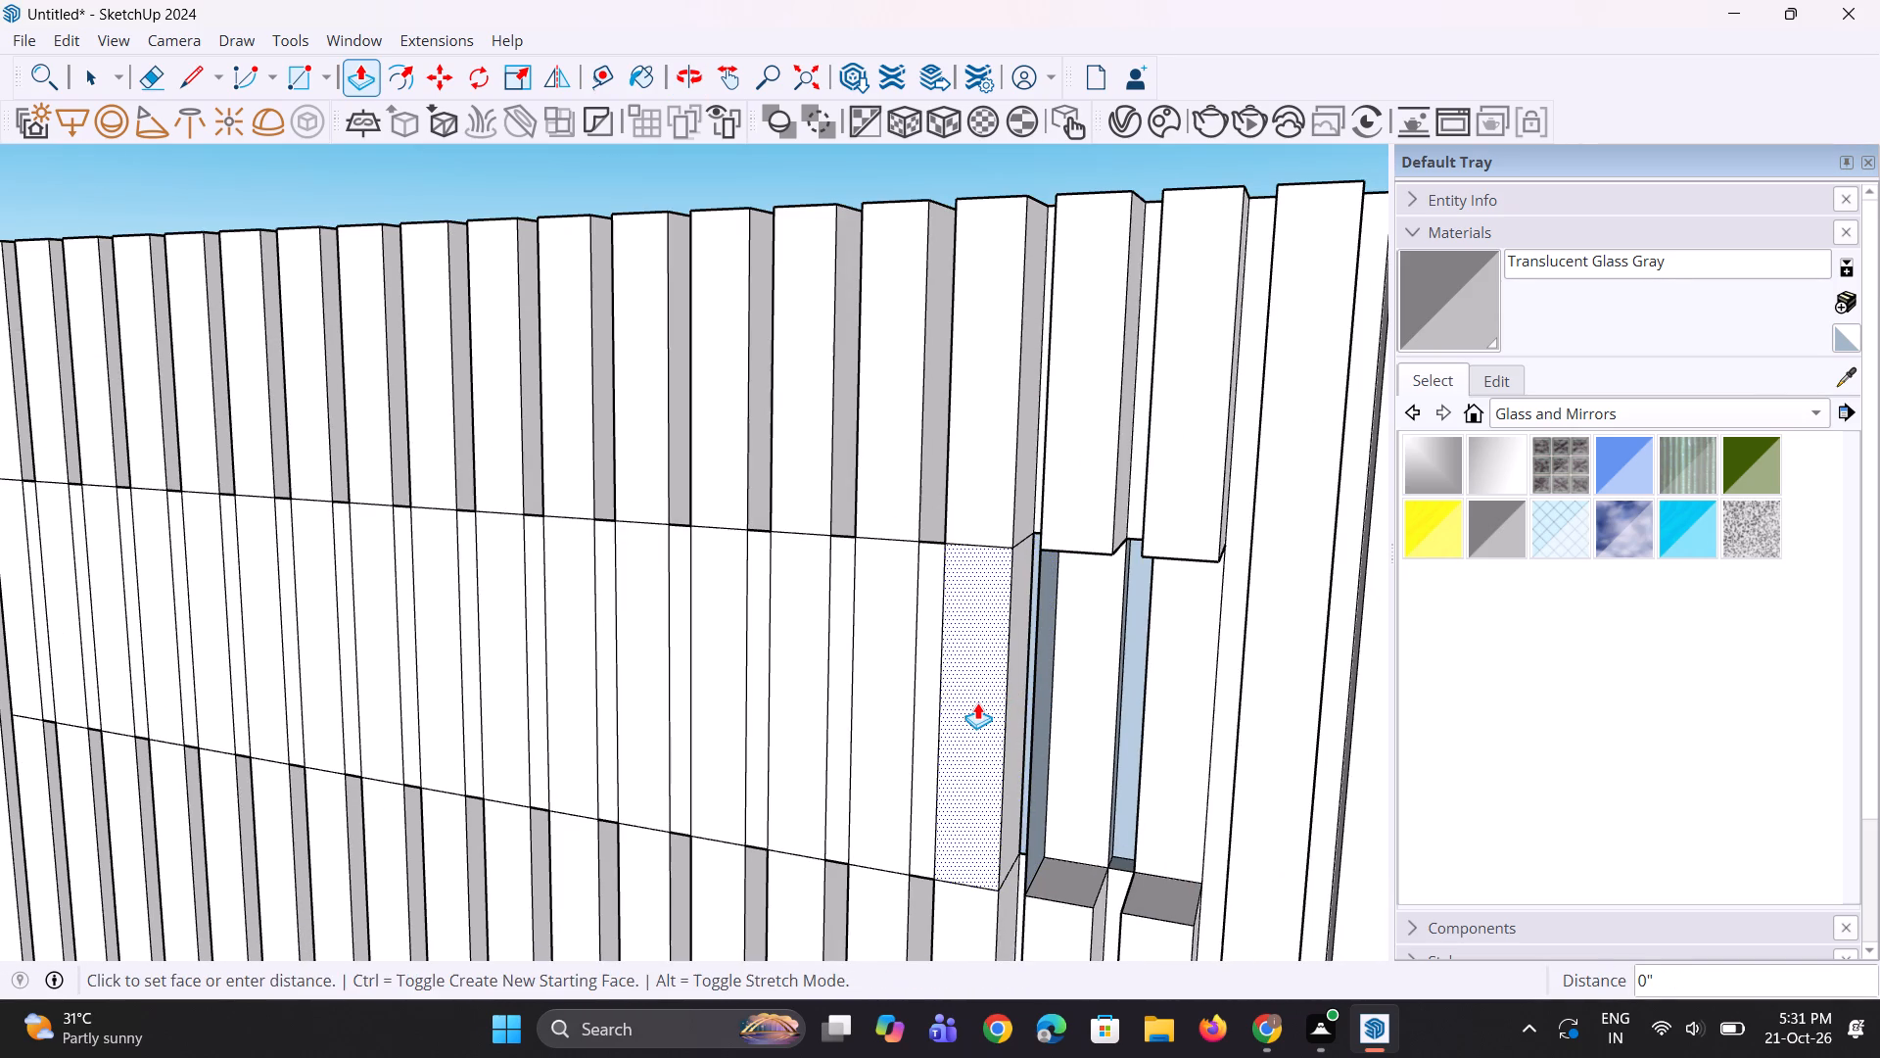
click(982, 704)
click(983, 725)
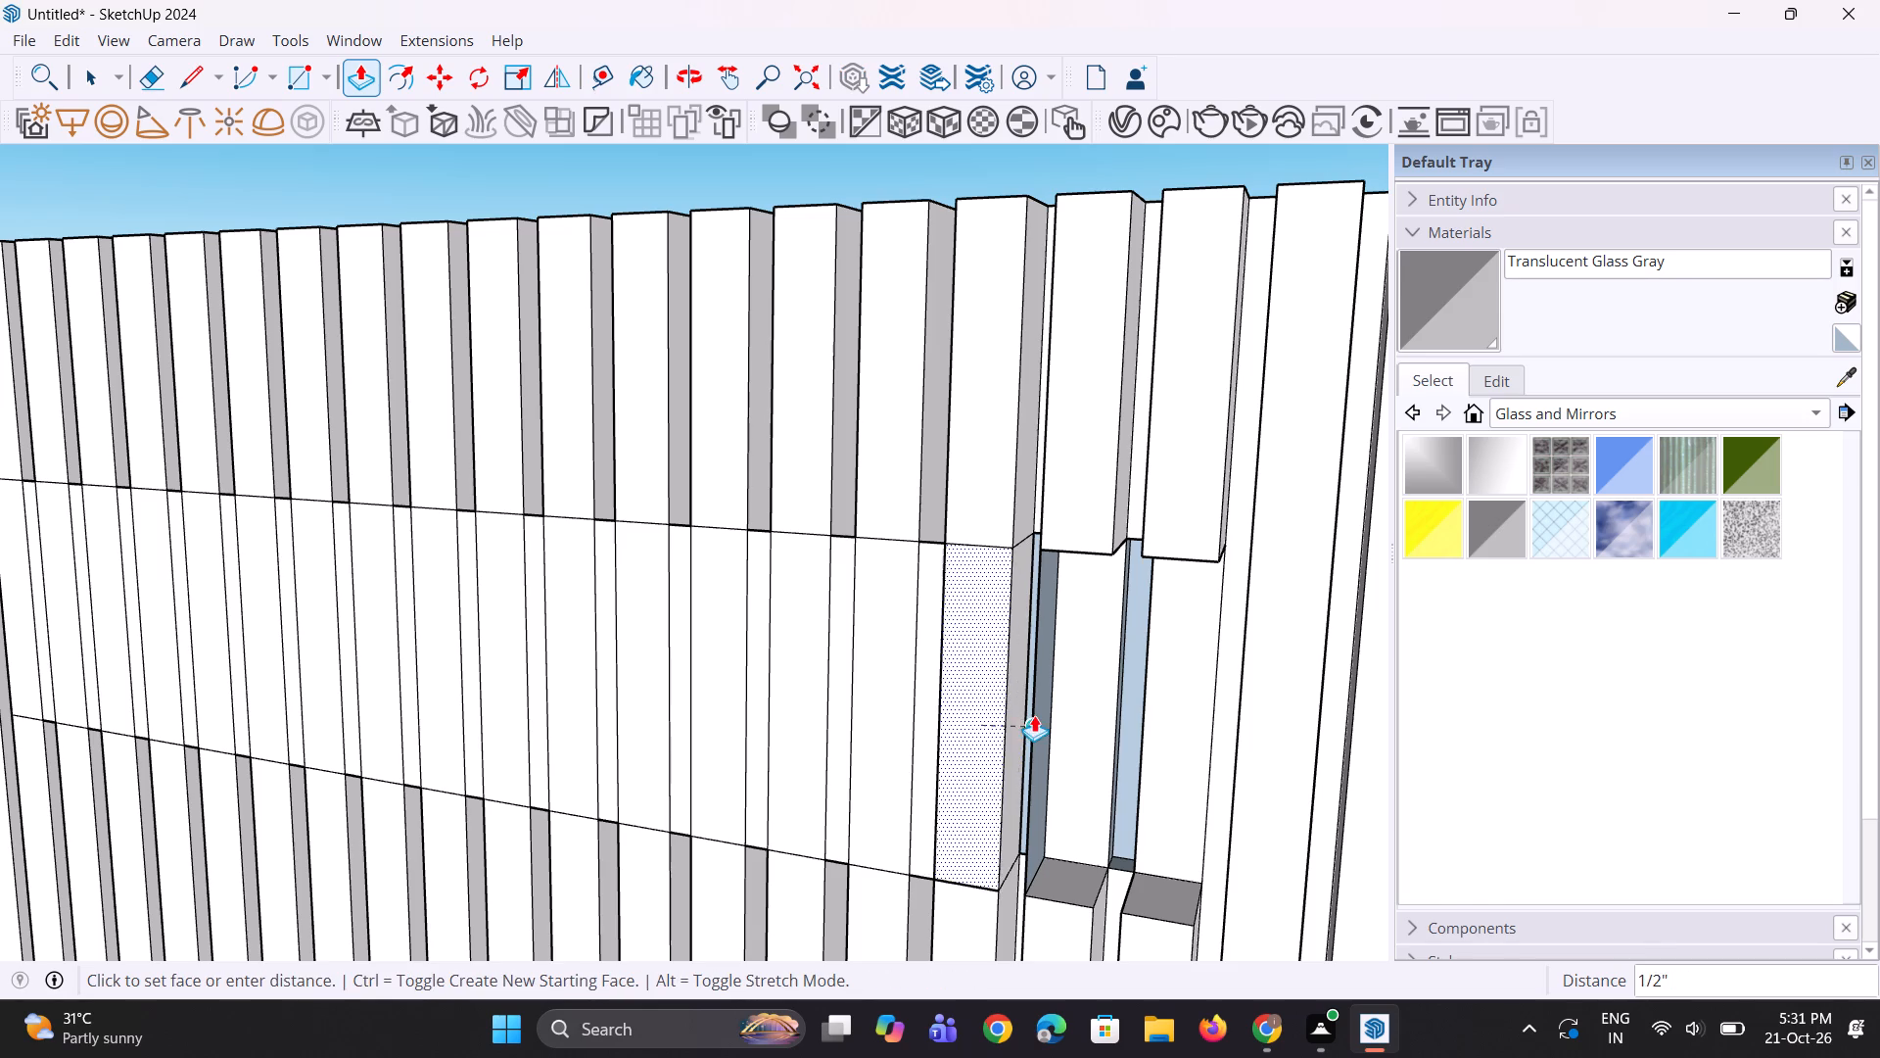
click(1045, 708)
double_click(934, 716)
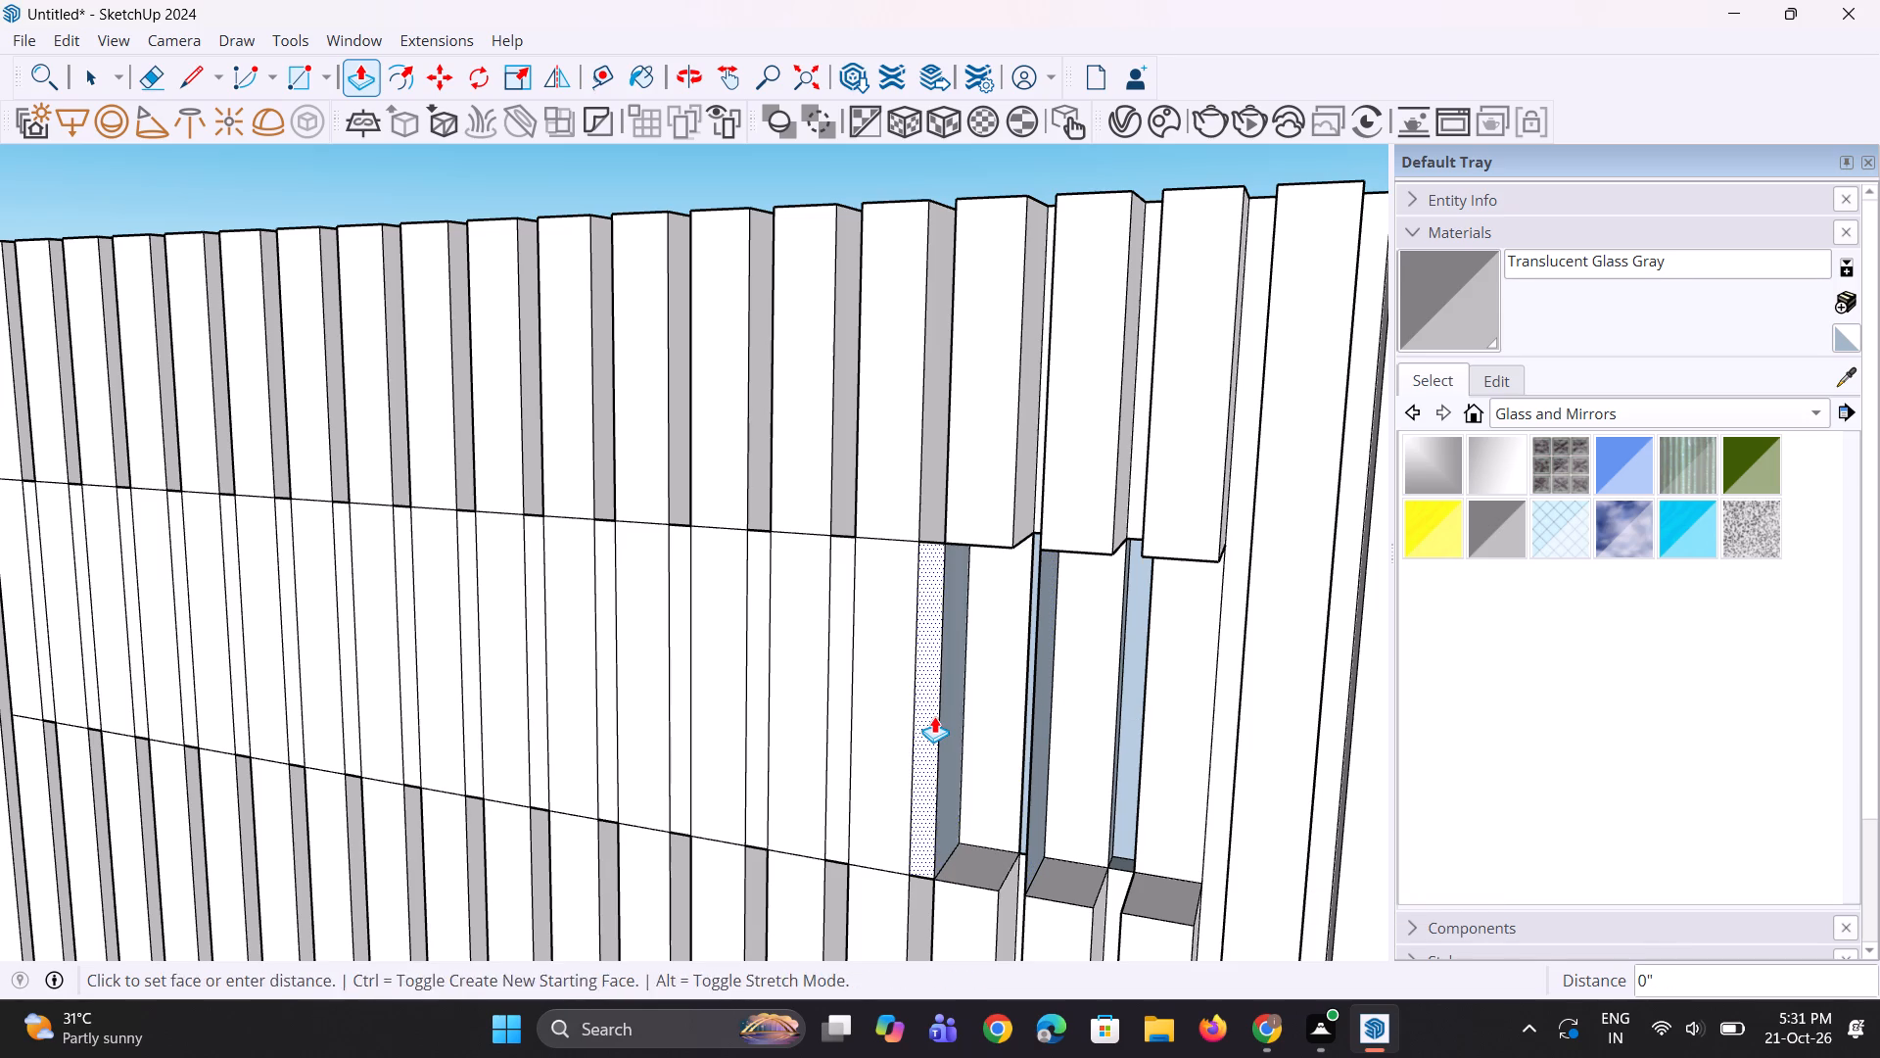
middle_drag(954, 726, 1038, 751)
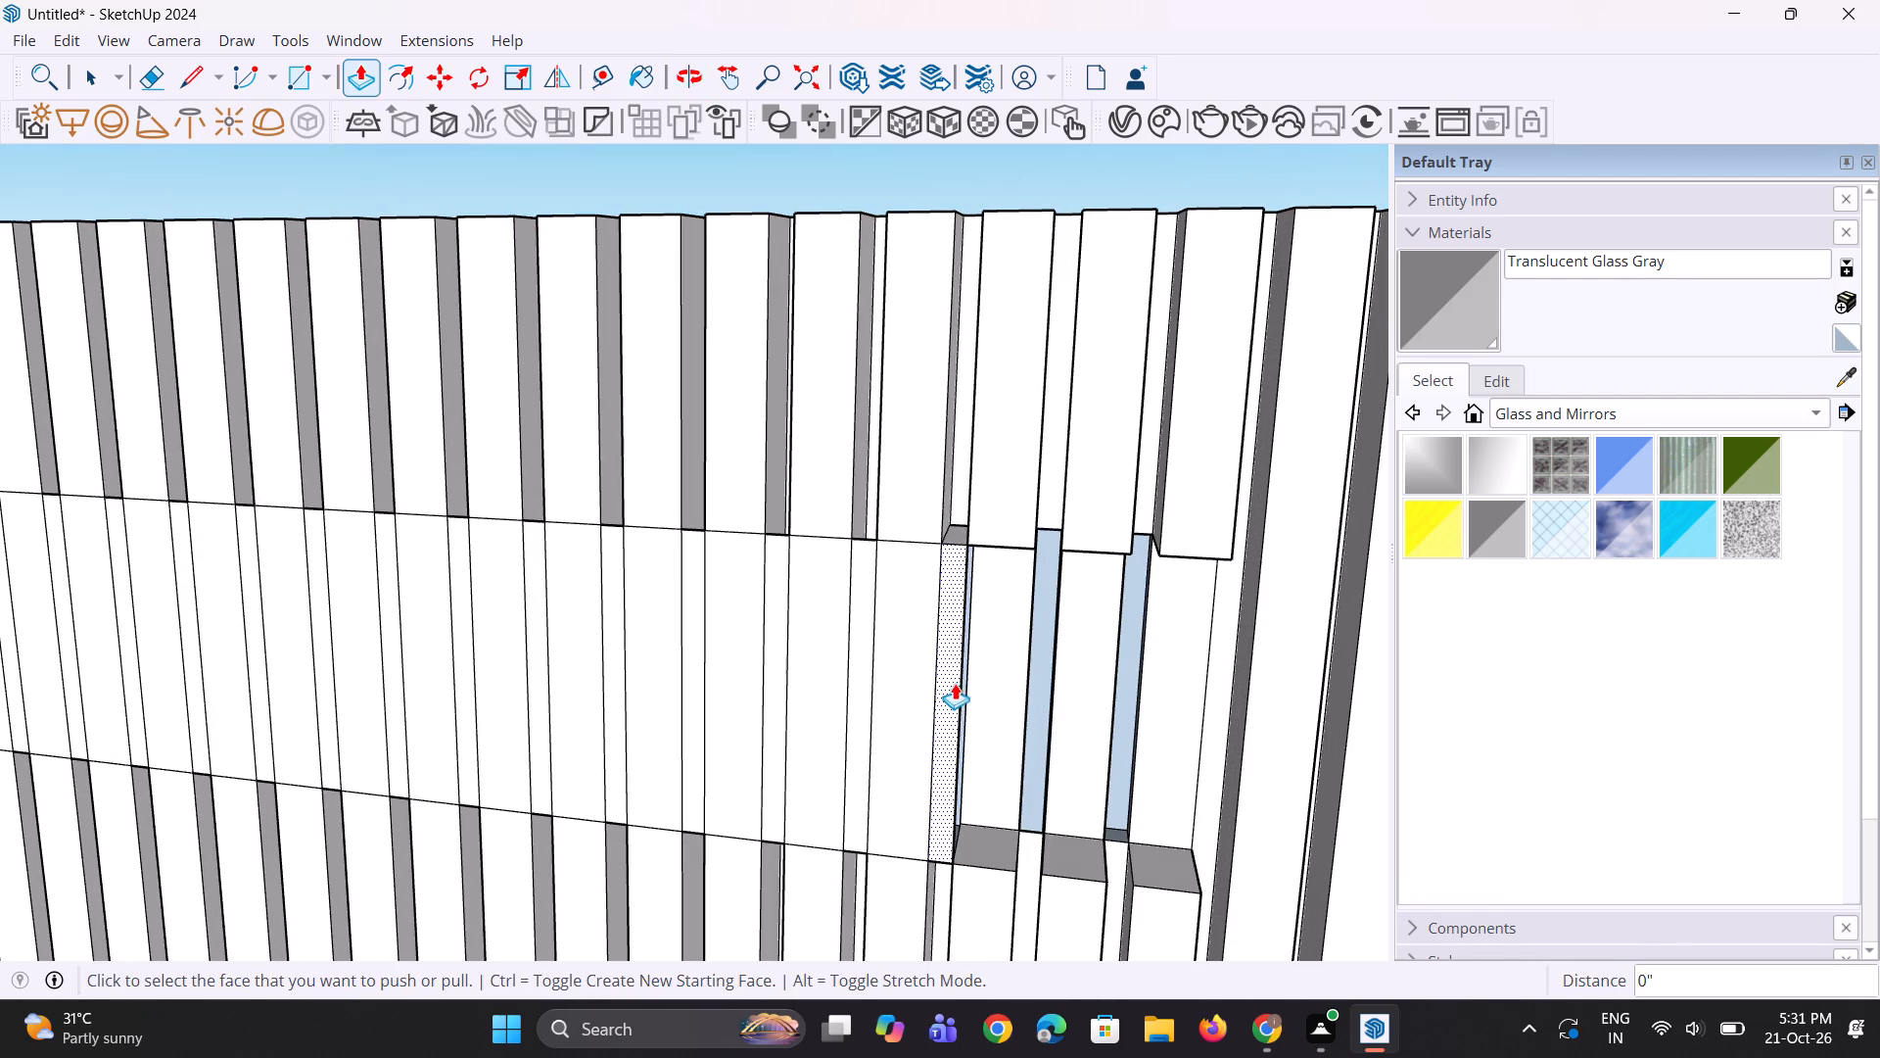
click(953, 681)
click(993, 642)
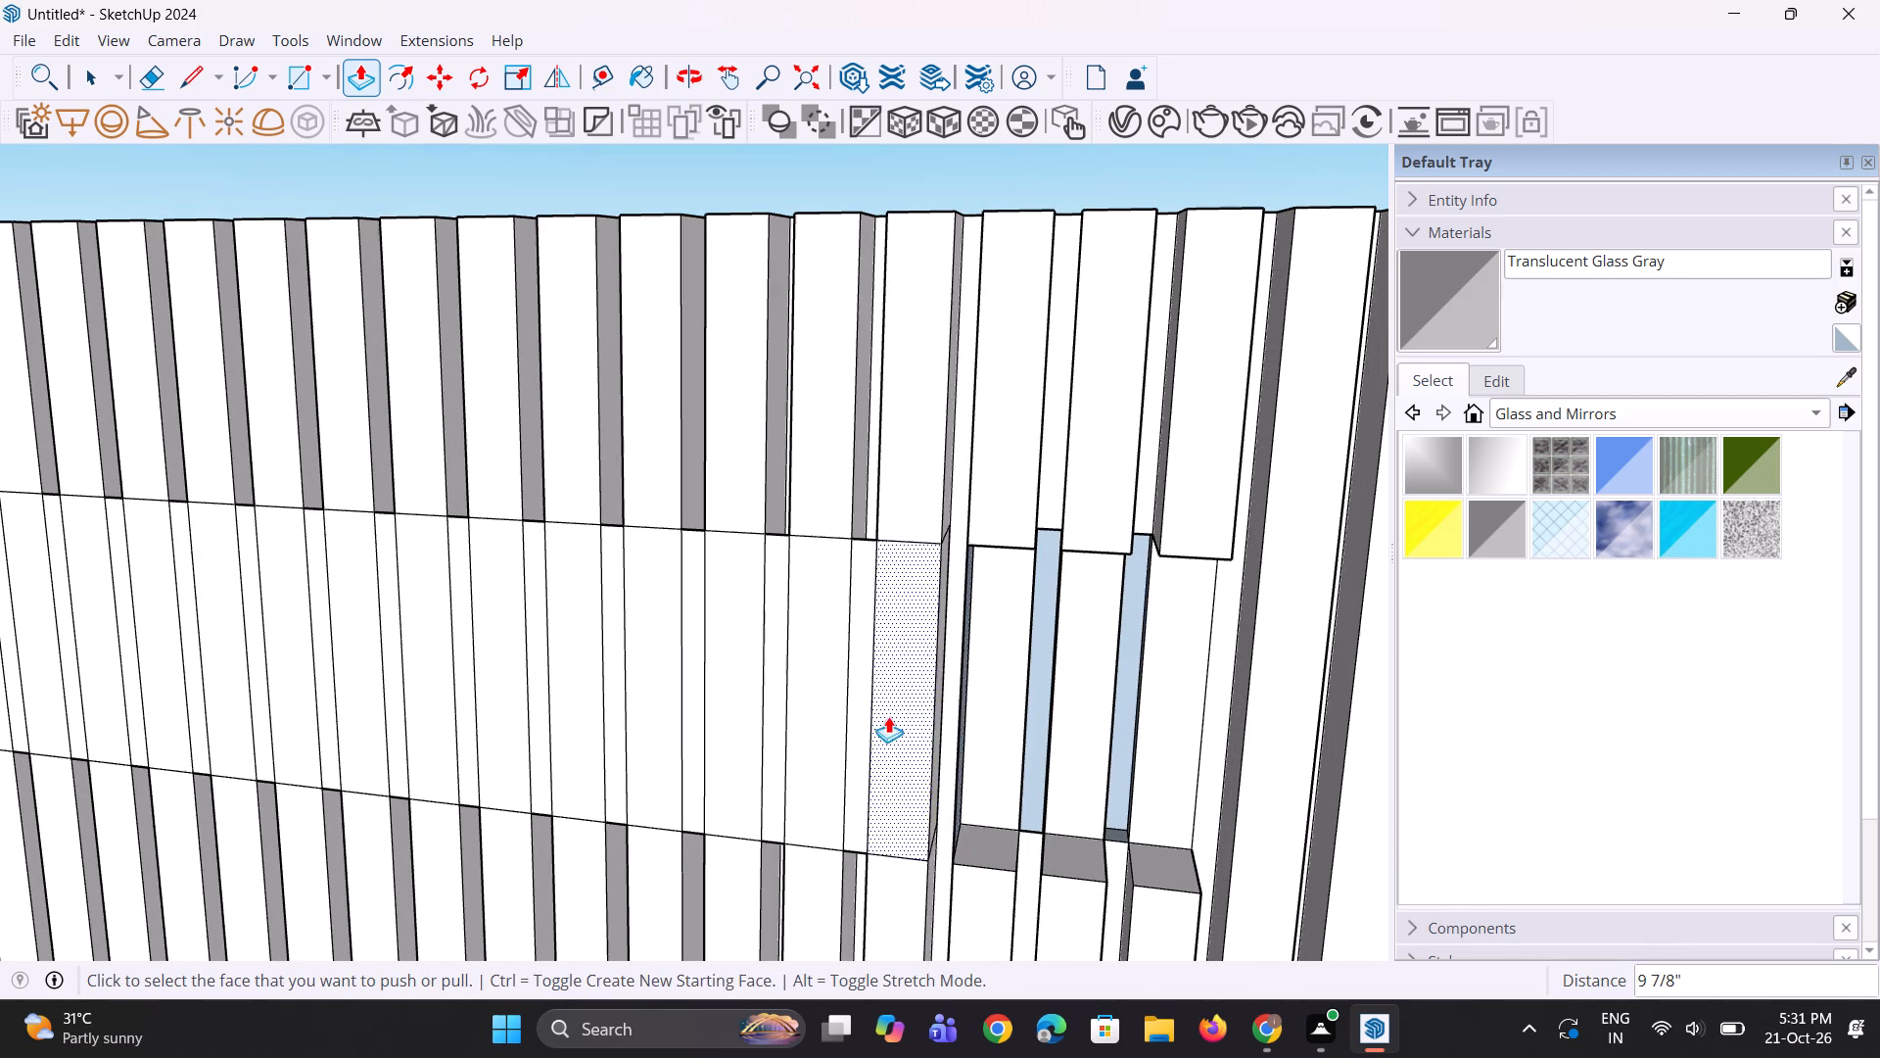
Push the rectangle's fourth slat strip back to the wall, and the gap strip beyond it back 9 7/8".
scroll(888, 716, down, 5)
scroll(920, 697, up, 1)
middle_drag(920, 697, 969, 437)
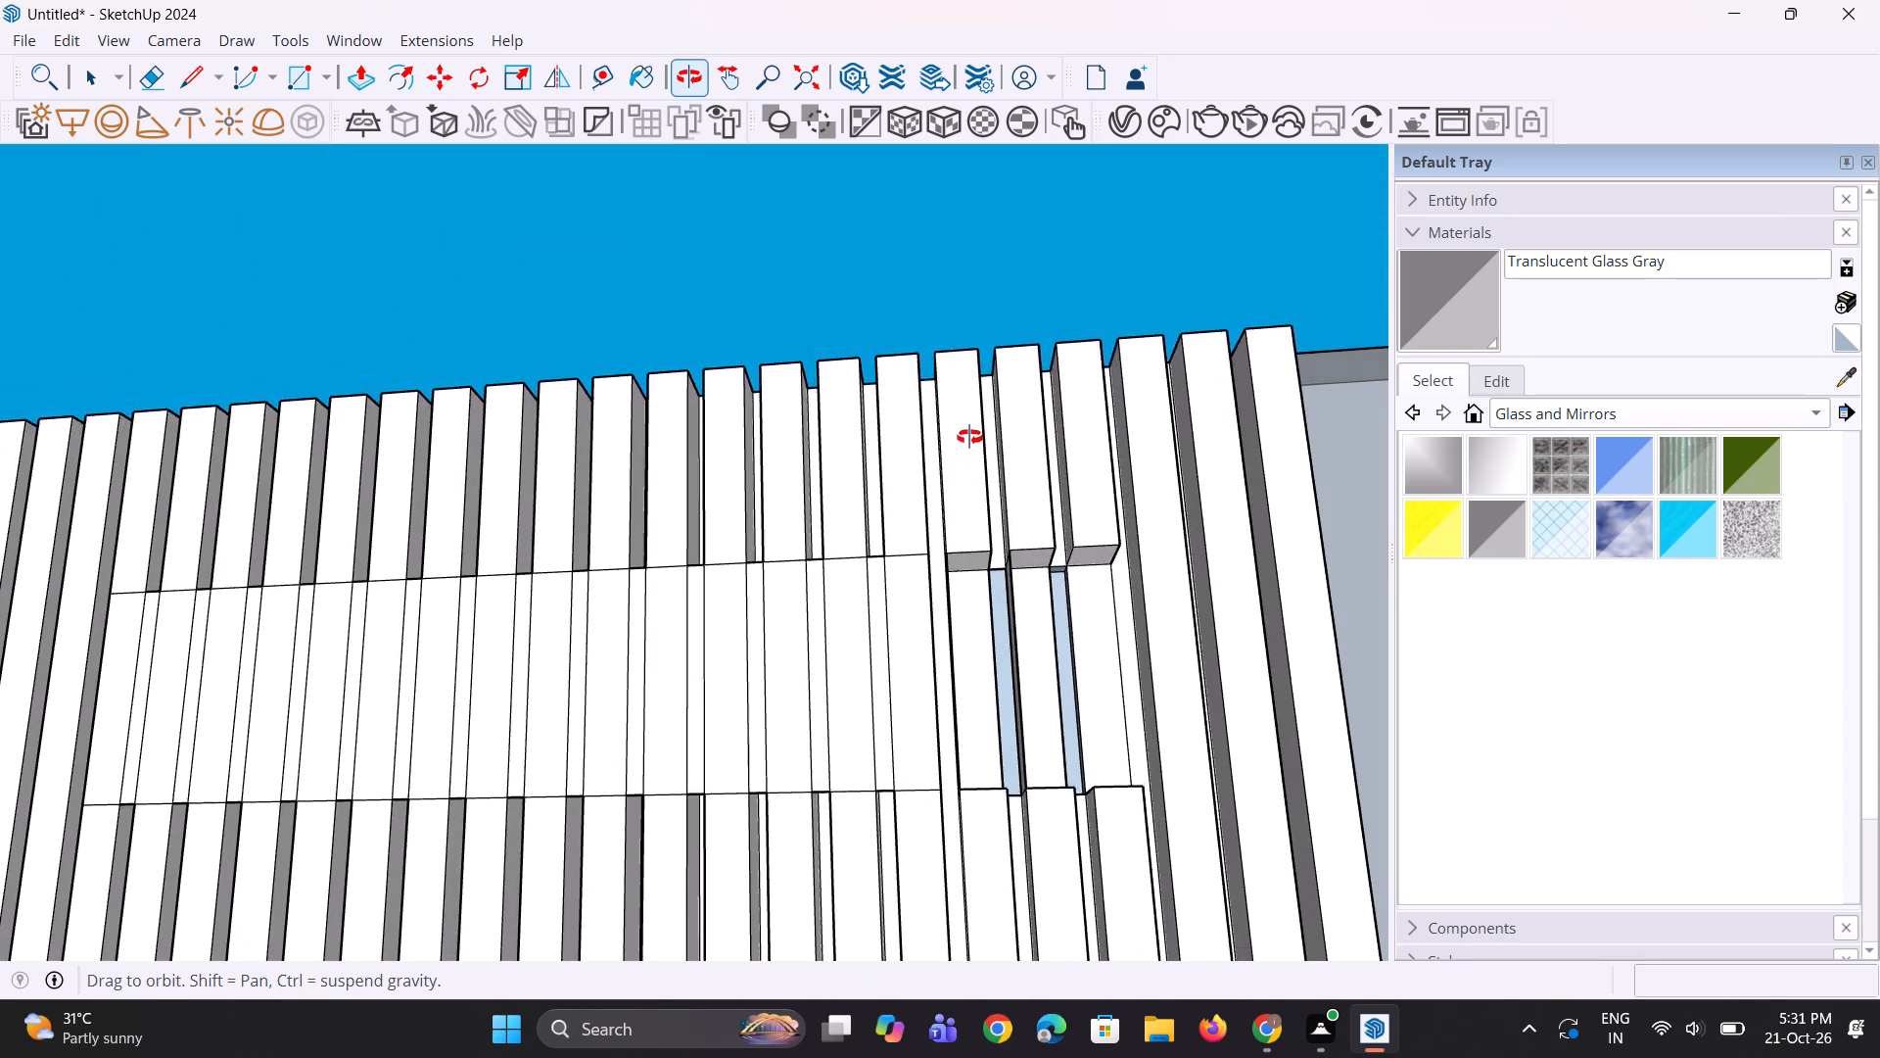
middle_drag(969, 437, 970, 508)
scroll(947, 612, up, 2)
click(917, 609)
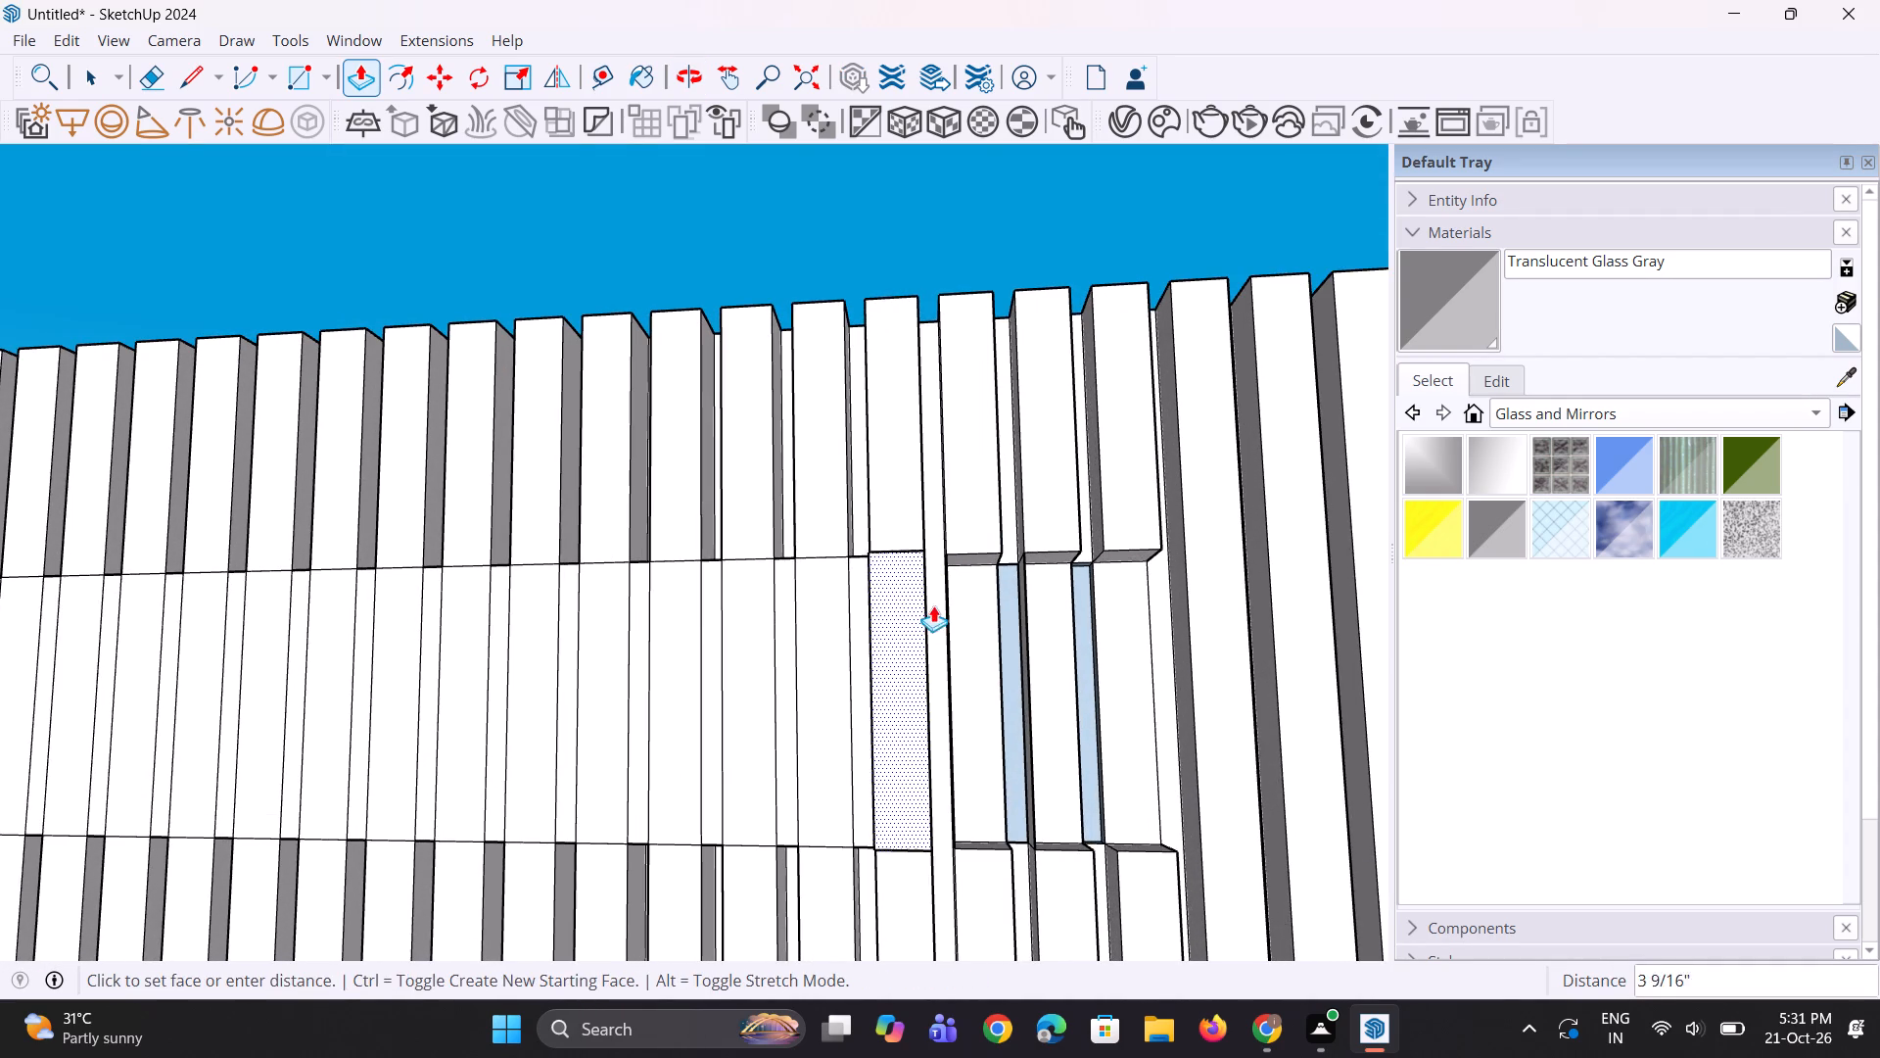
click(960, 606)
click(860, 652)
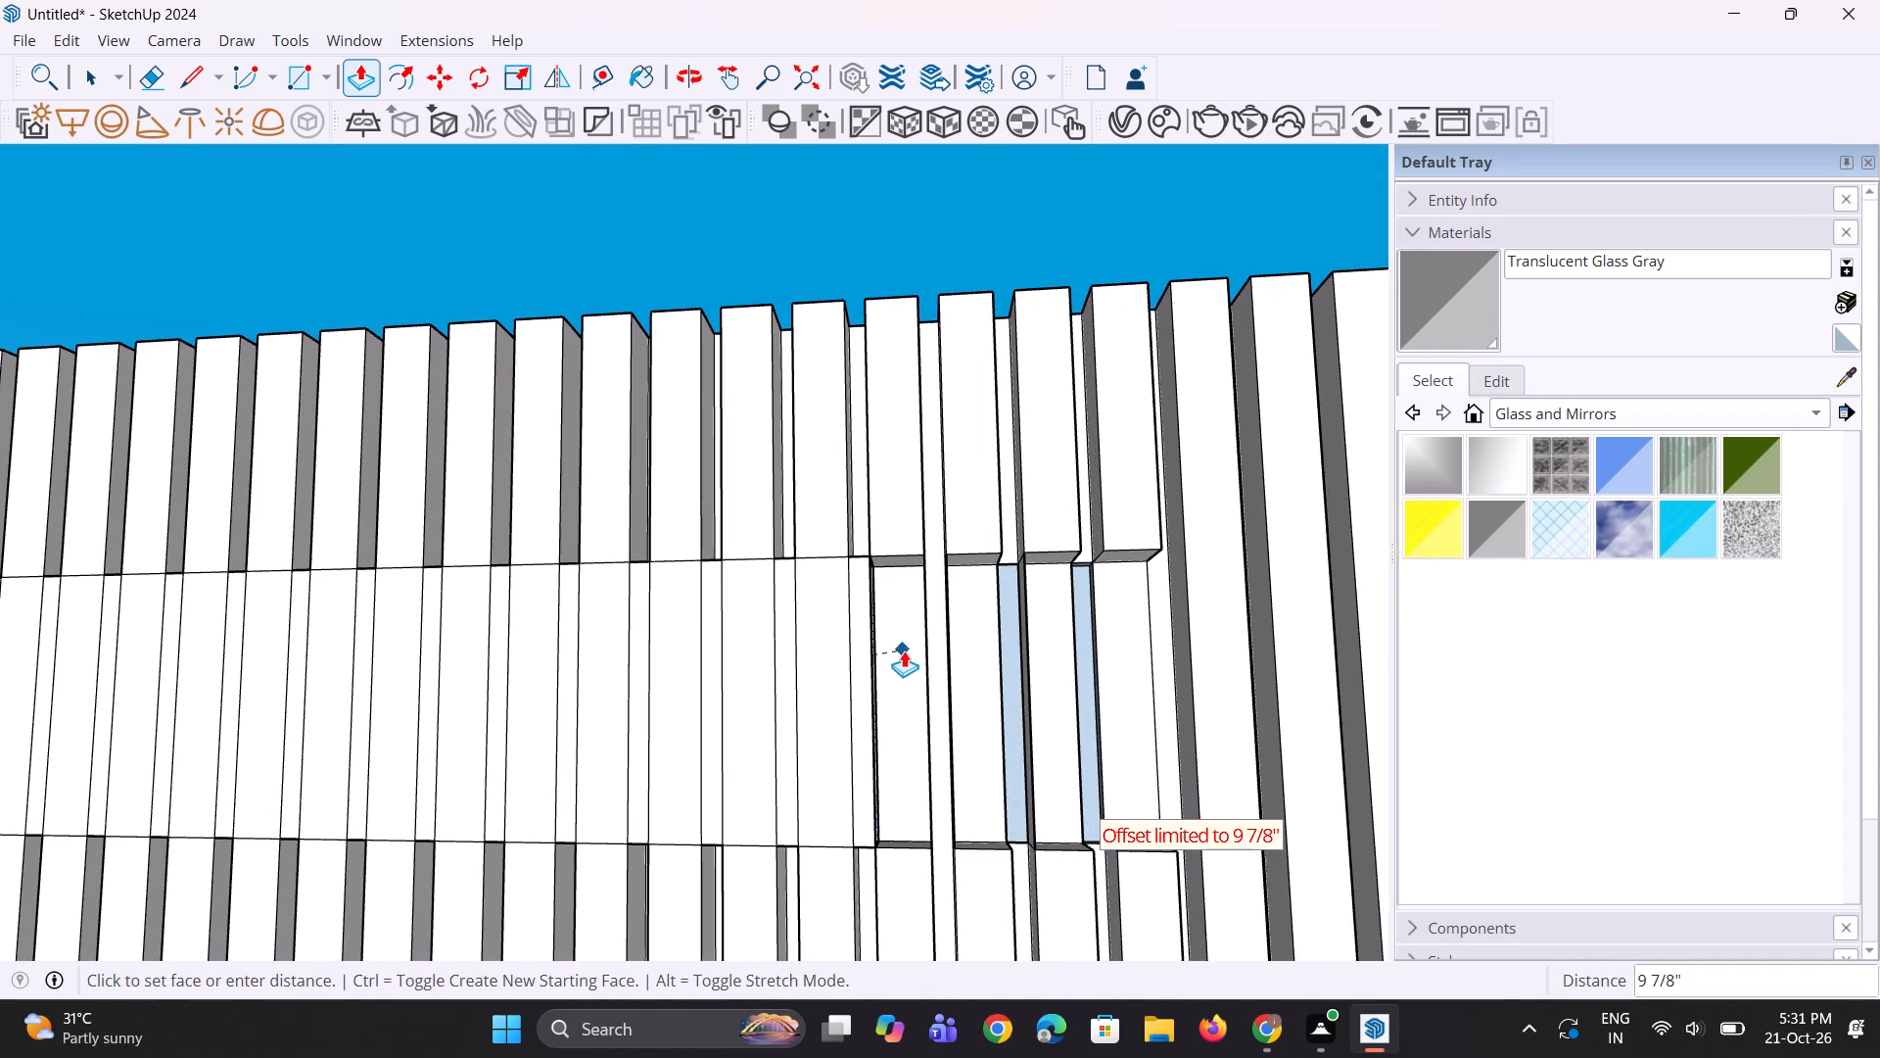
click(905, 649)
click(869, 663)
click(916, 651)
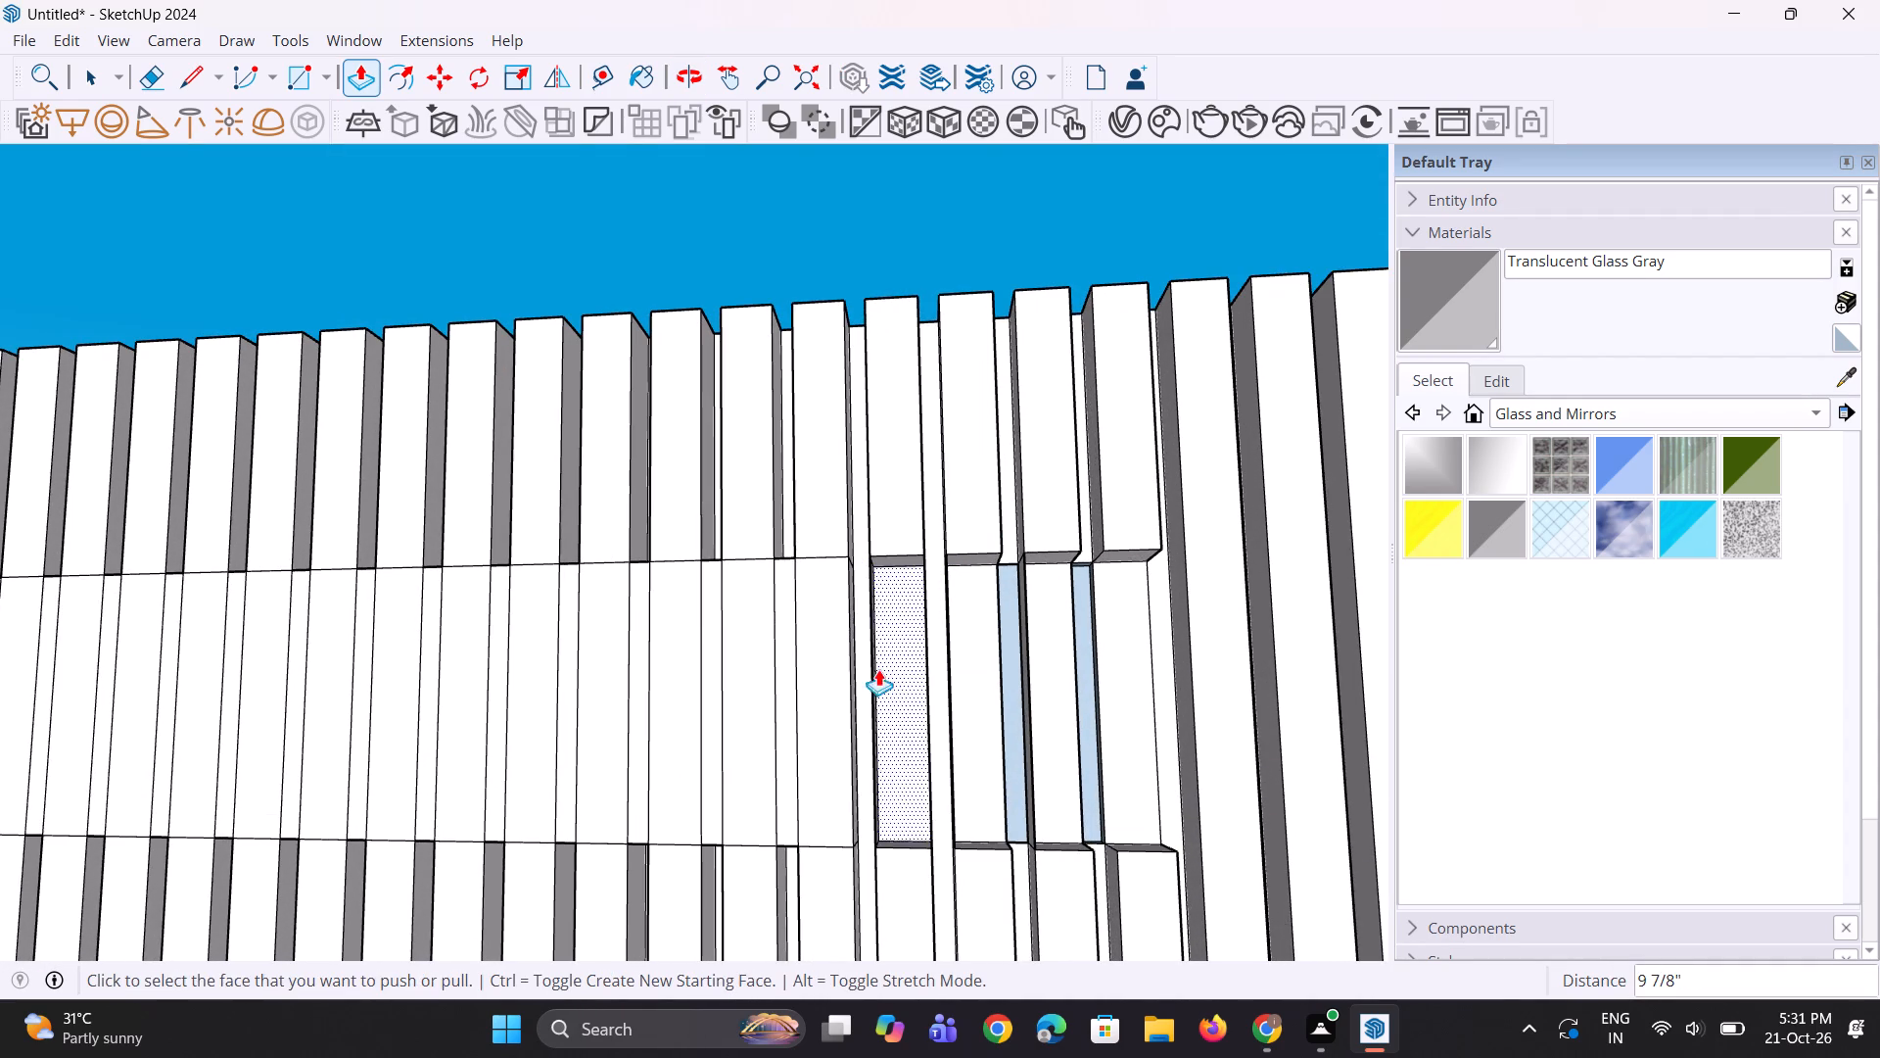
Push the rectangle's fifth slat strip back to the wall, and the gap strip beyond it back 9 7/8".
click(837, 675)
click(885, 664)
middle_drag(829, 716, 822, 774)
scroll(774, 714, up, 3)
click(785, 700)
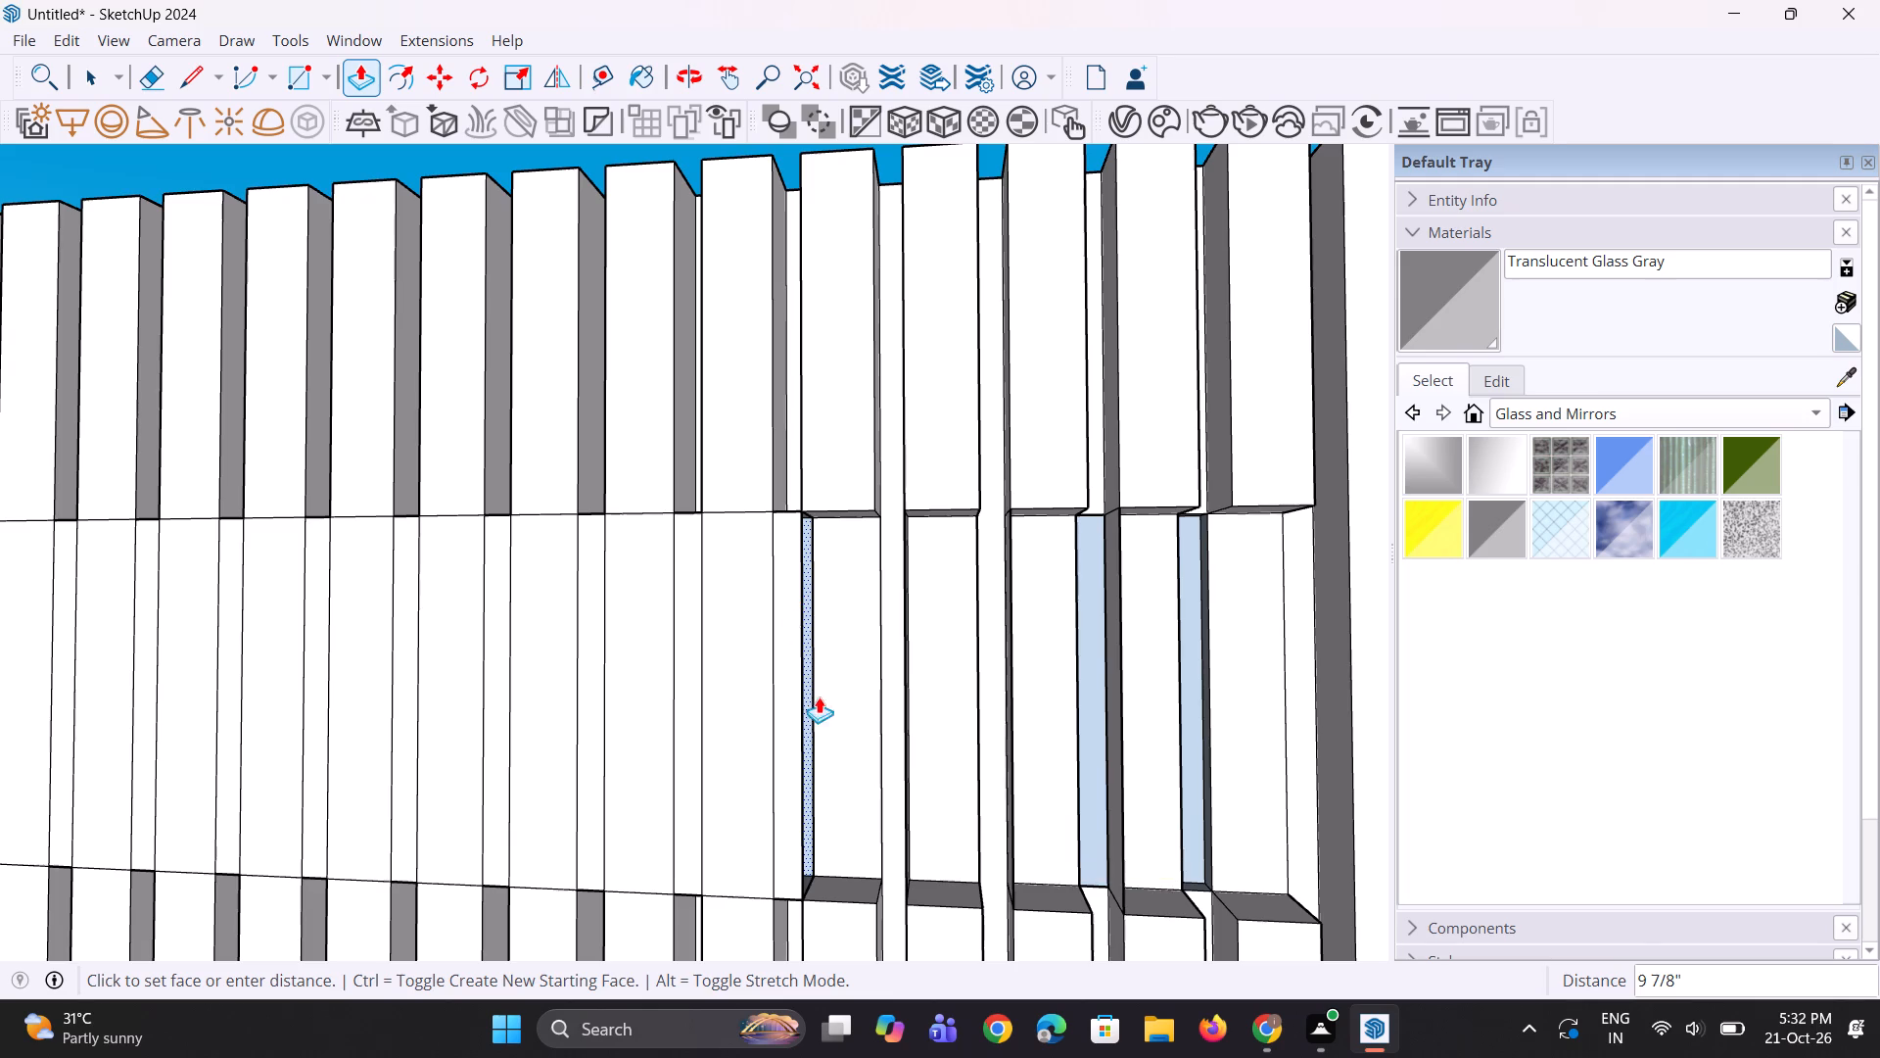
scroll(830, 743, down, 4)
middle_drag(842, 781, 745, 821)
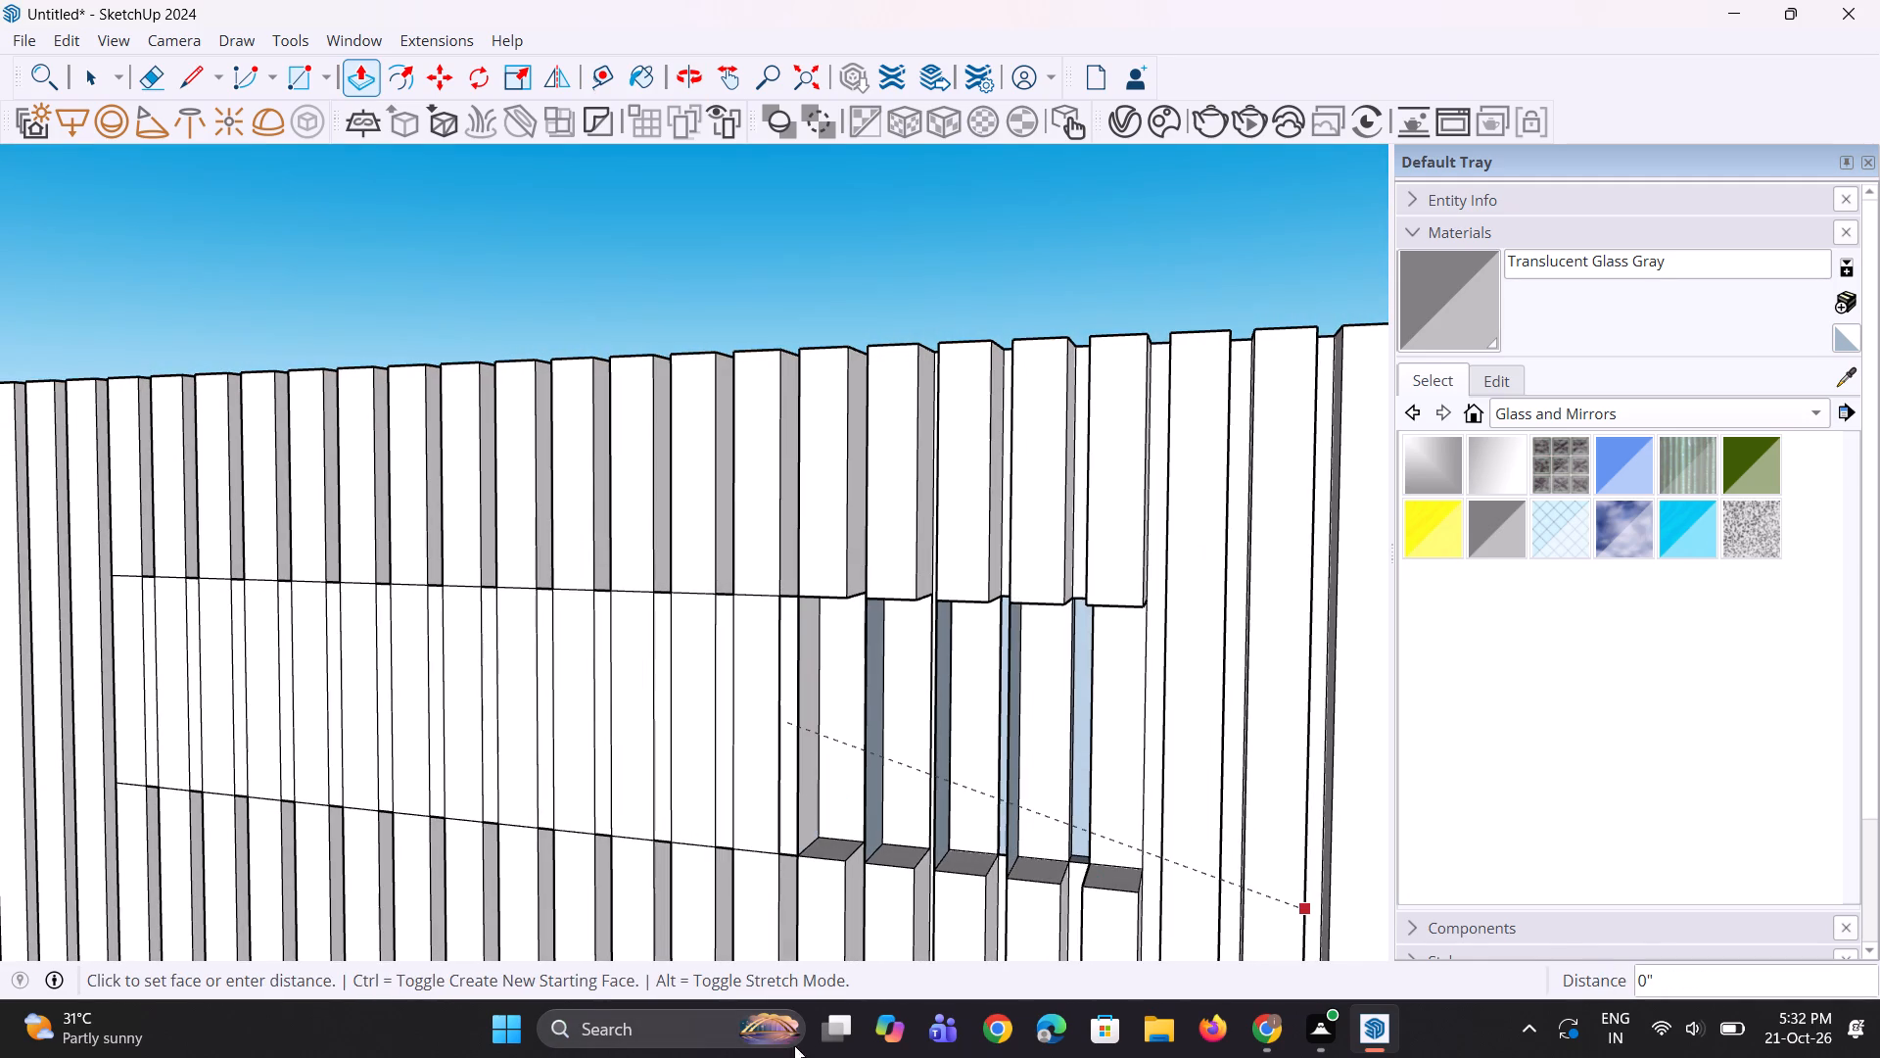
click(851, 726)
click(789, 770)
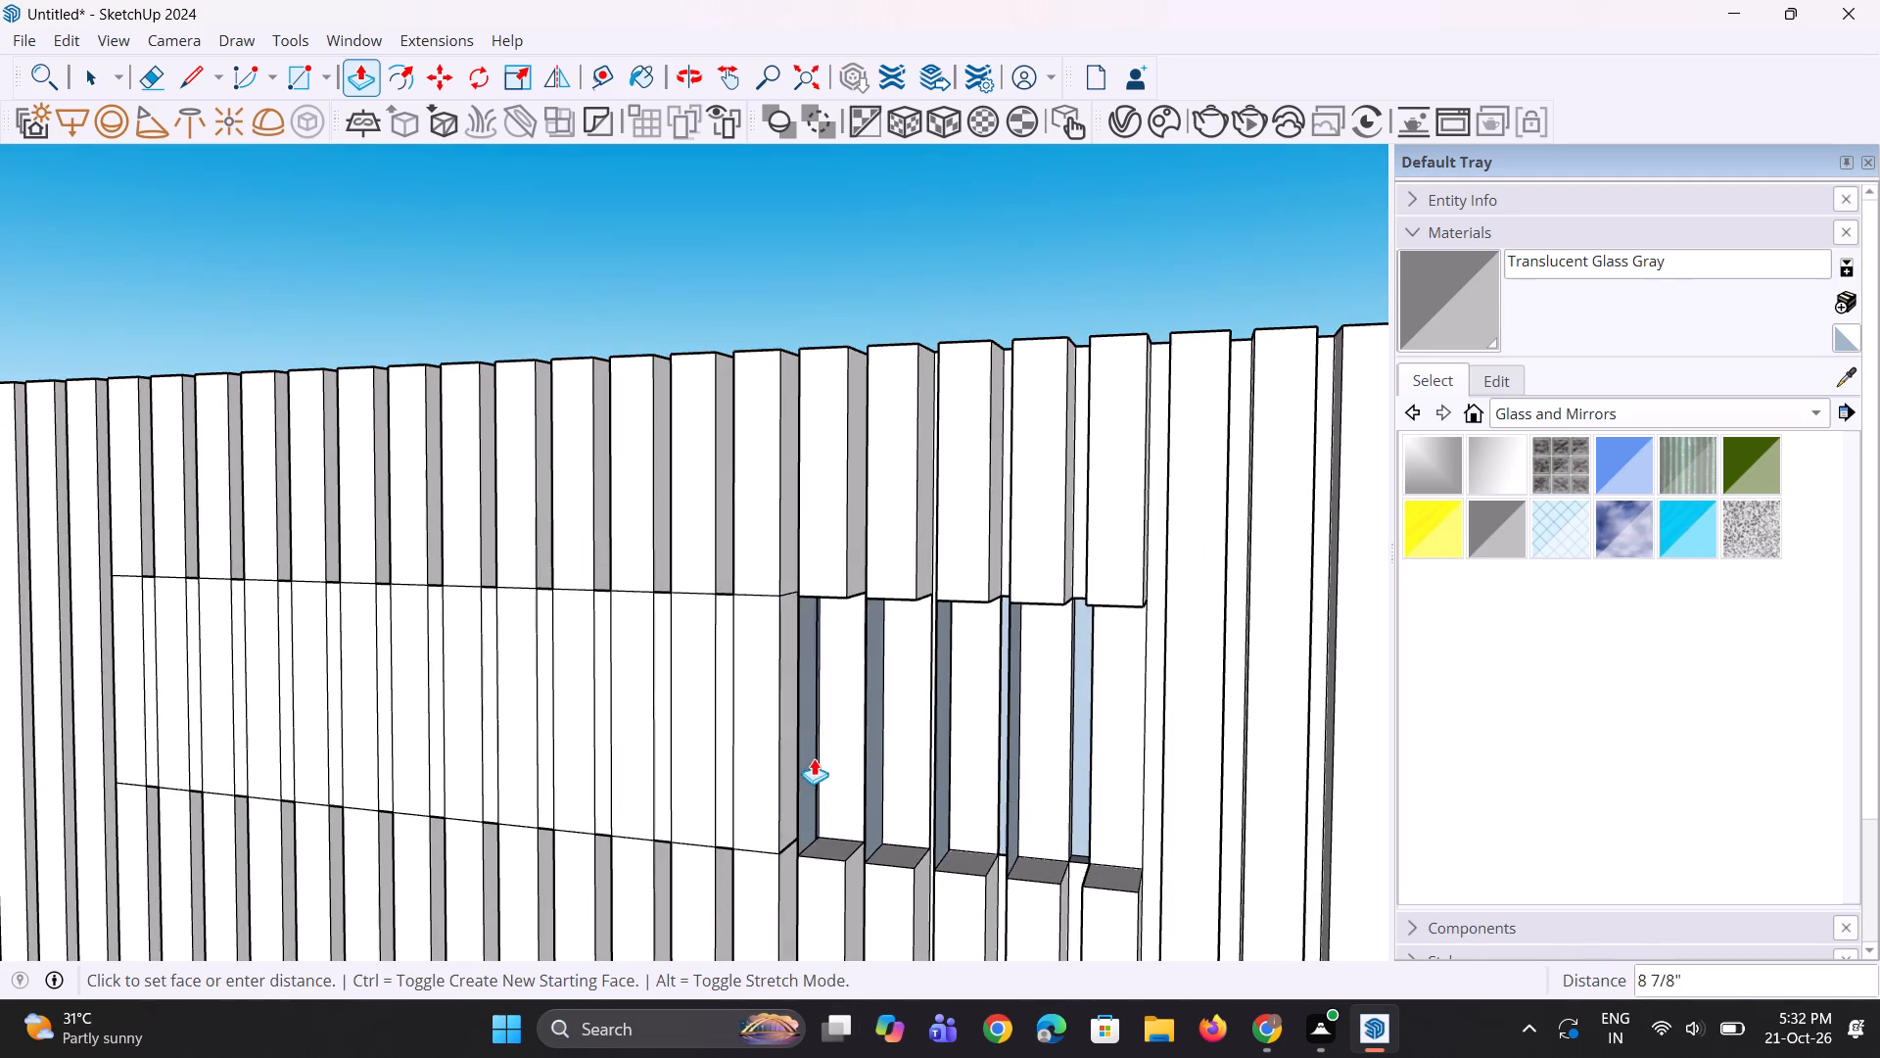
click(835, 762)
Push the rectangle's sixth and seventh slat strips and the gap strip between them back 9 7/8".
scroll(1043, 927, down, 4)
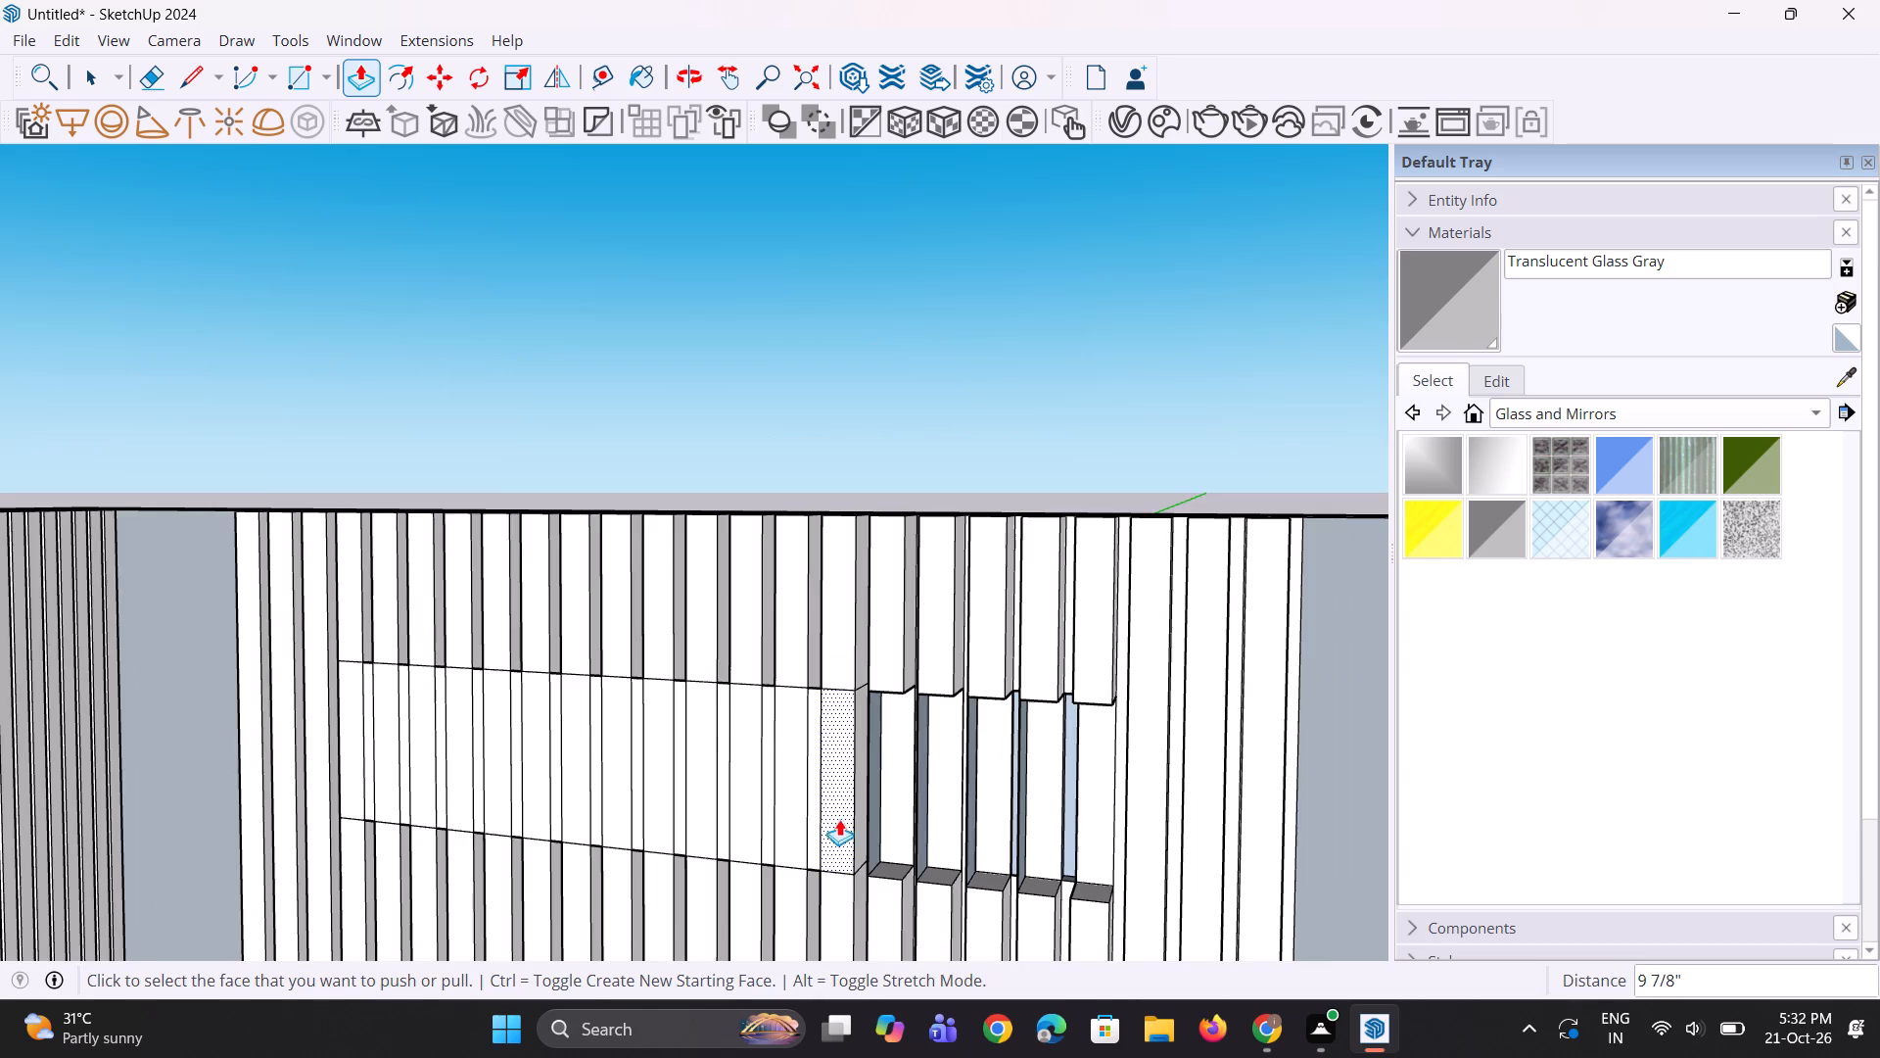
scroll(835, 810, up, 3)
click(835, 808)
click(898, 799)
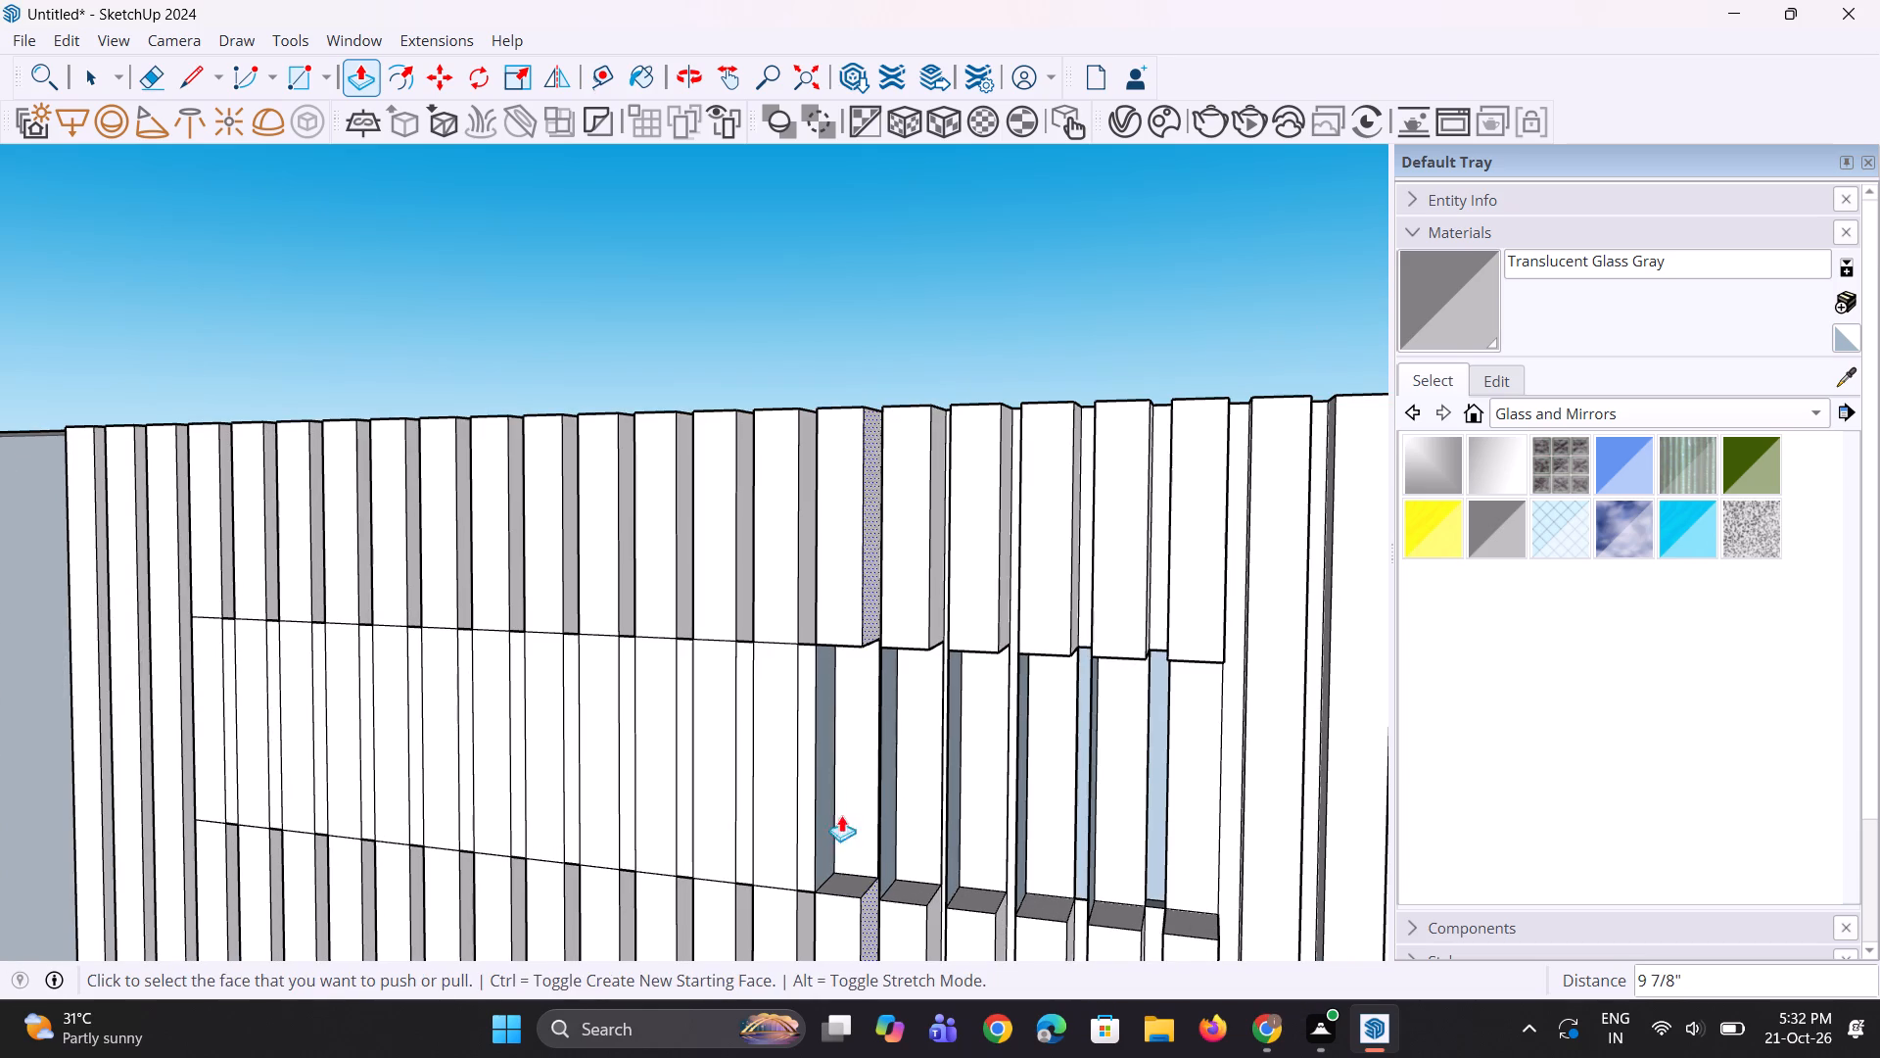
click(804, 815)
click(855, 806)
click(807, 809)
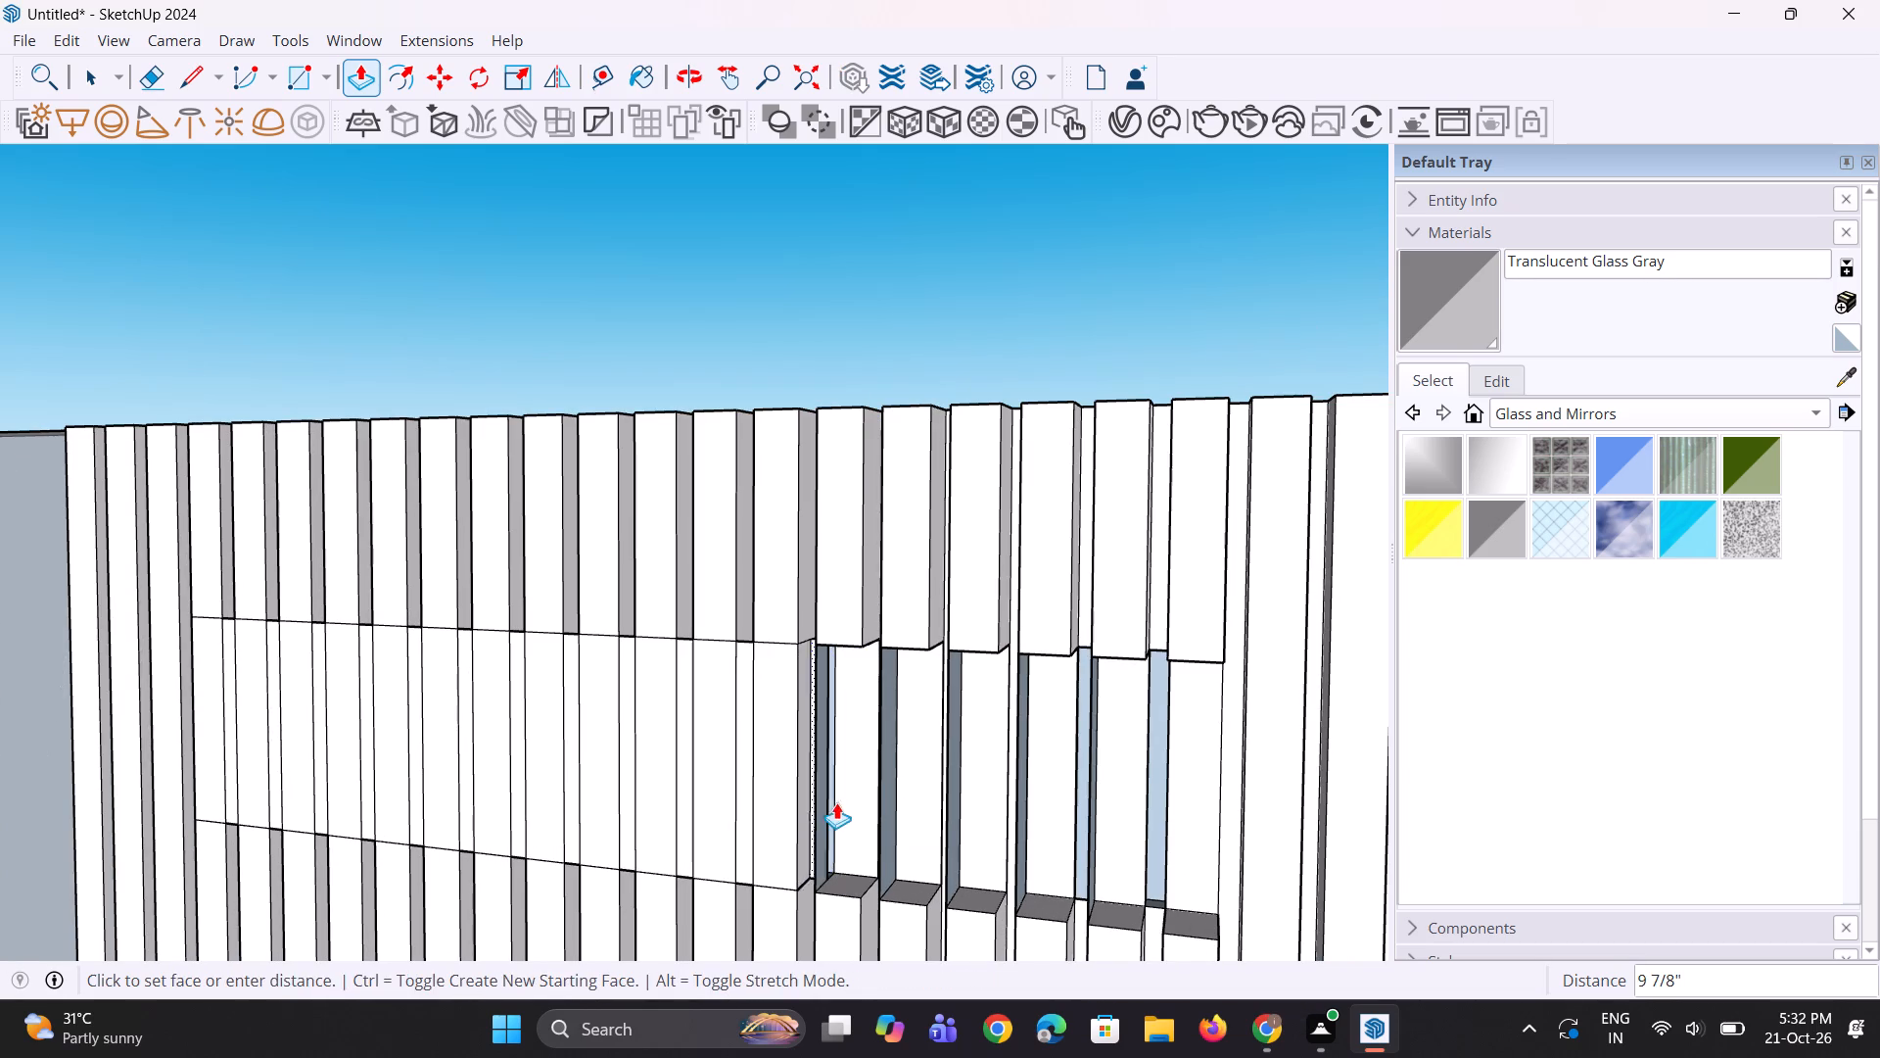
click(847, 801)
click(788, 797)
click(849, 801)
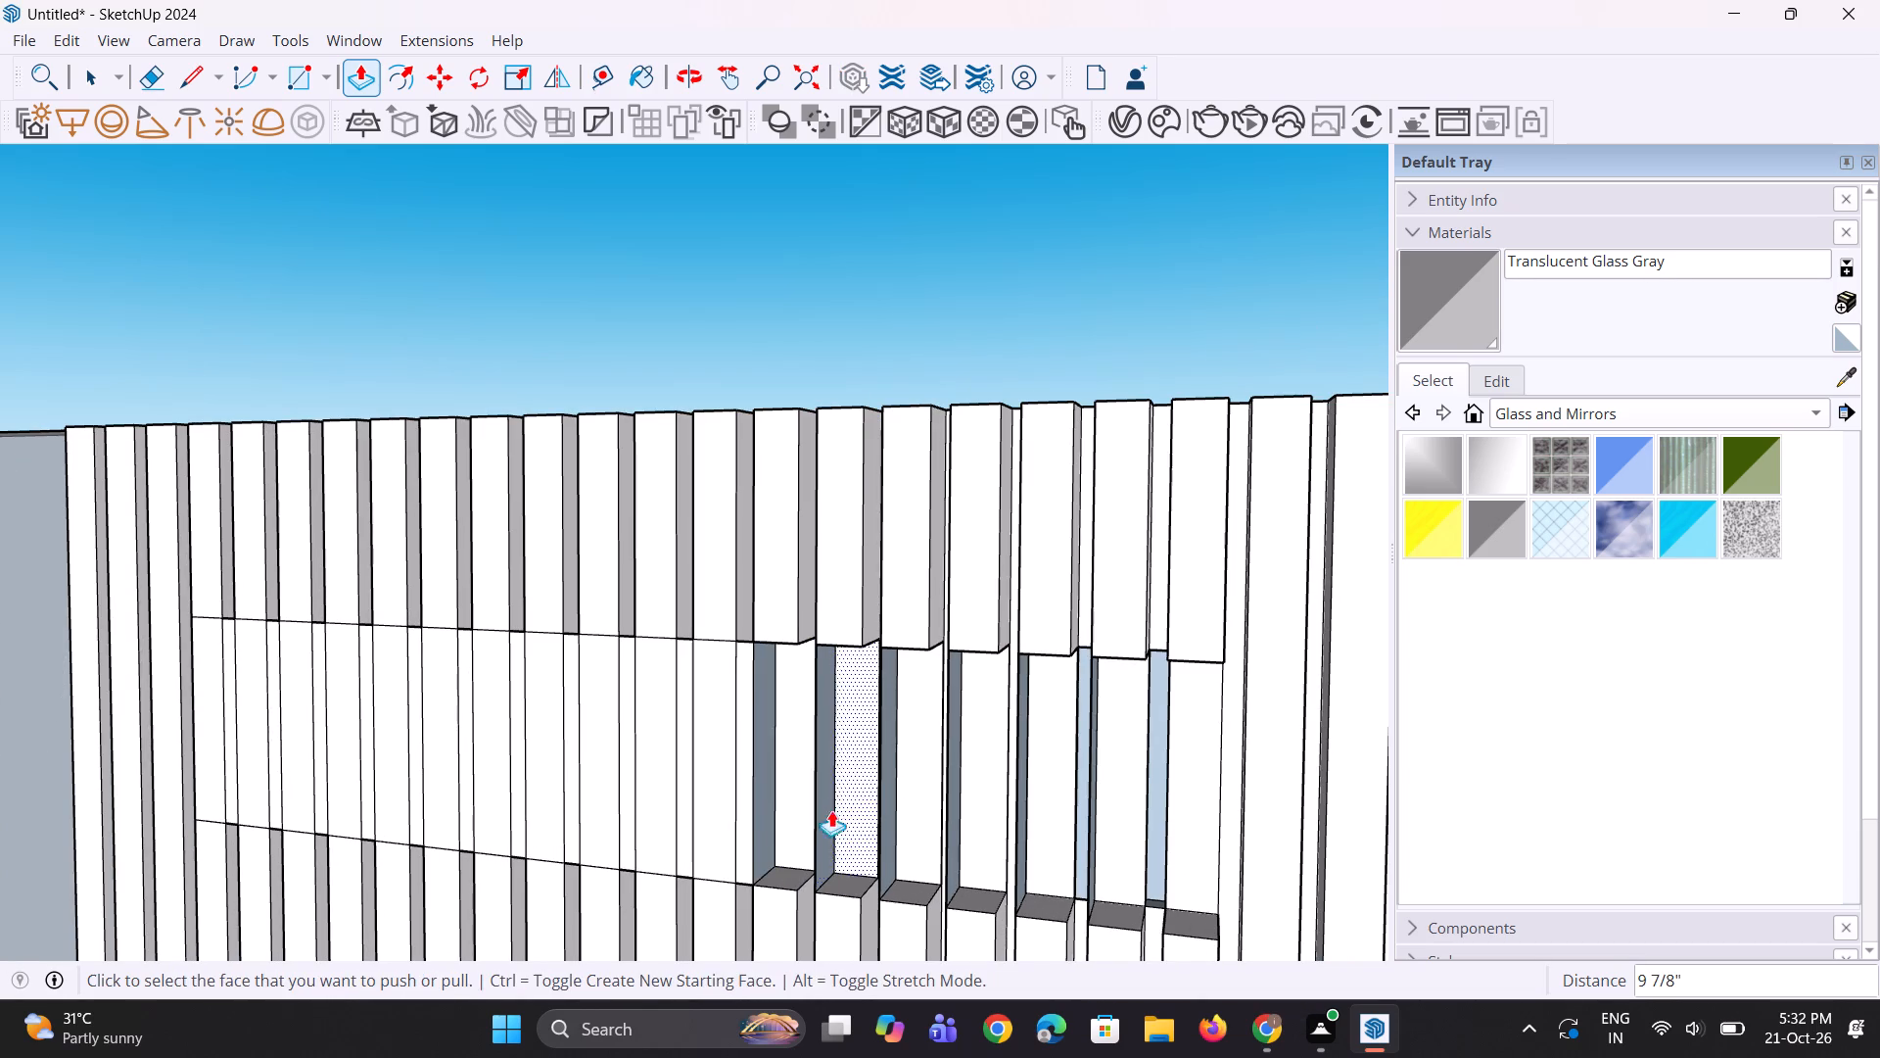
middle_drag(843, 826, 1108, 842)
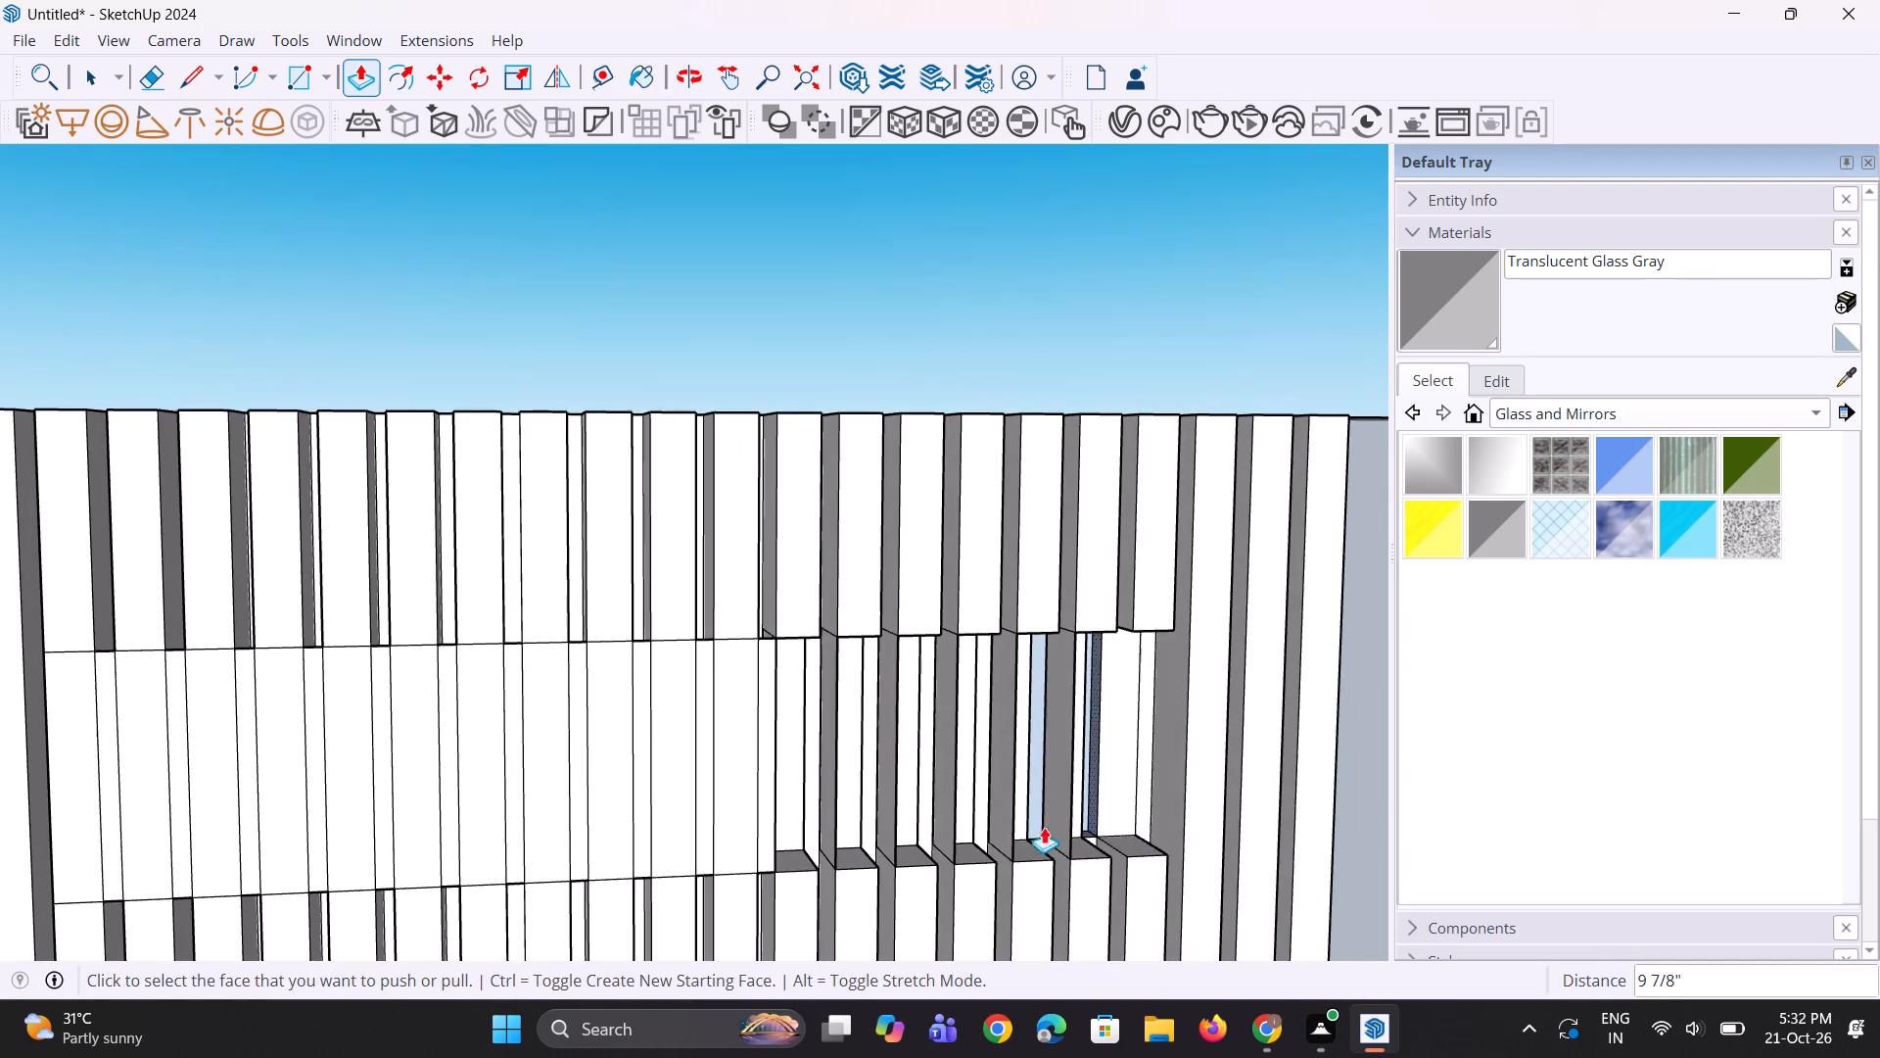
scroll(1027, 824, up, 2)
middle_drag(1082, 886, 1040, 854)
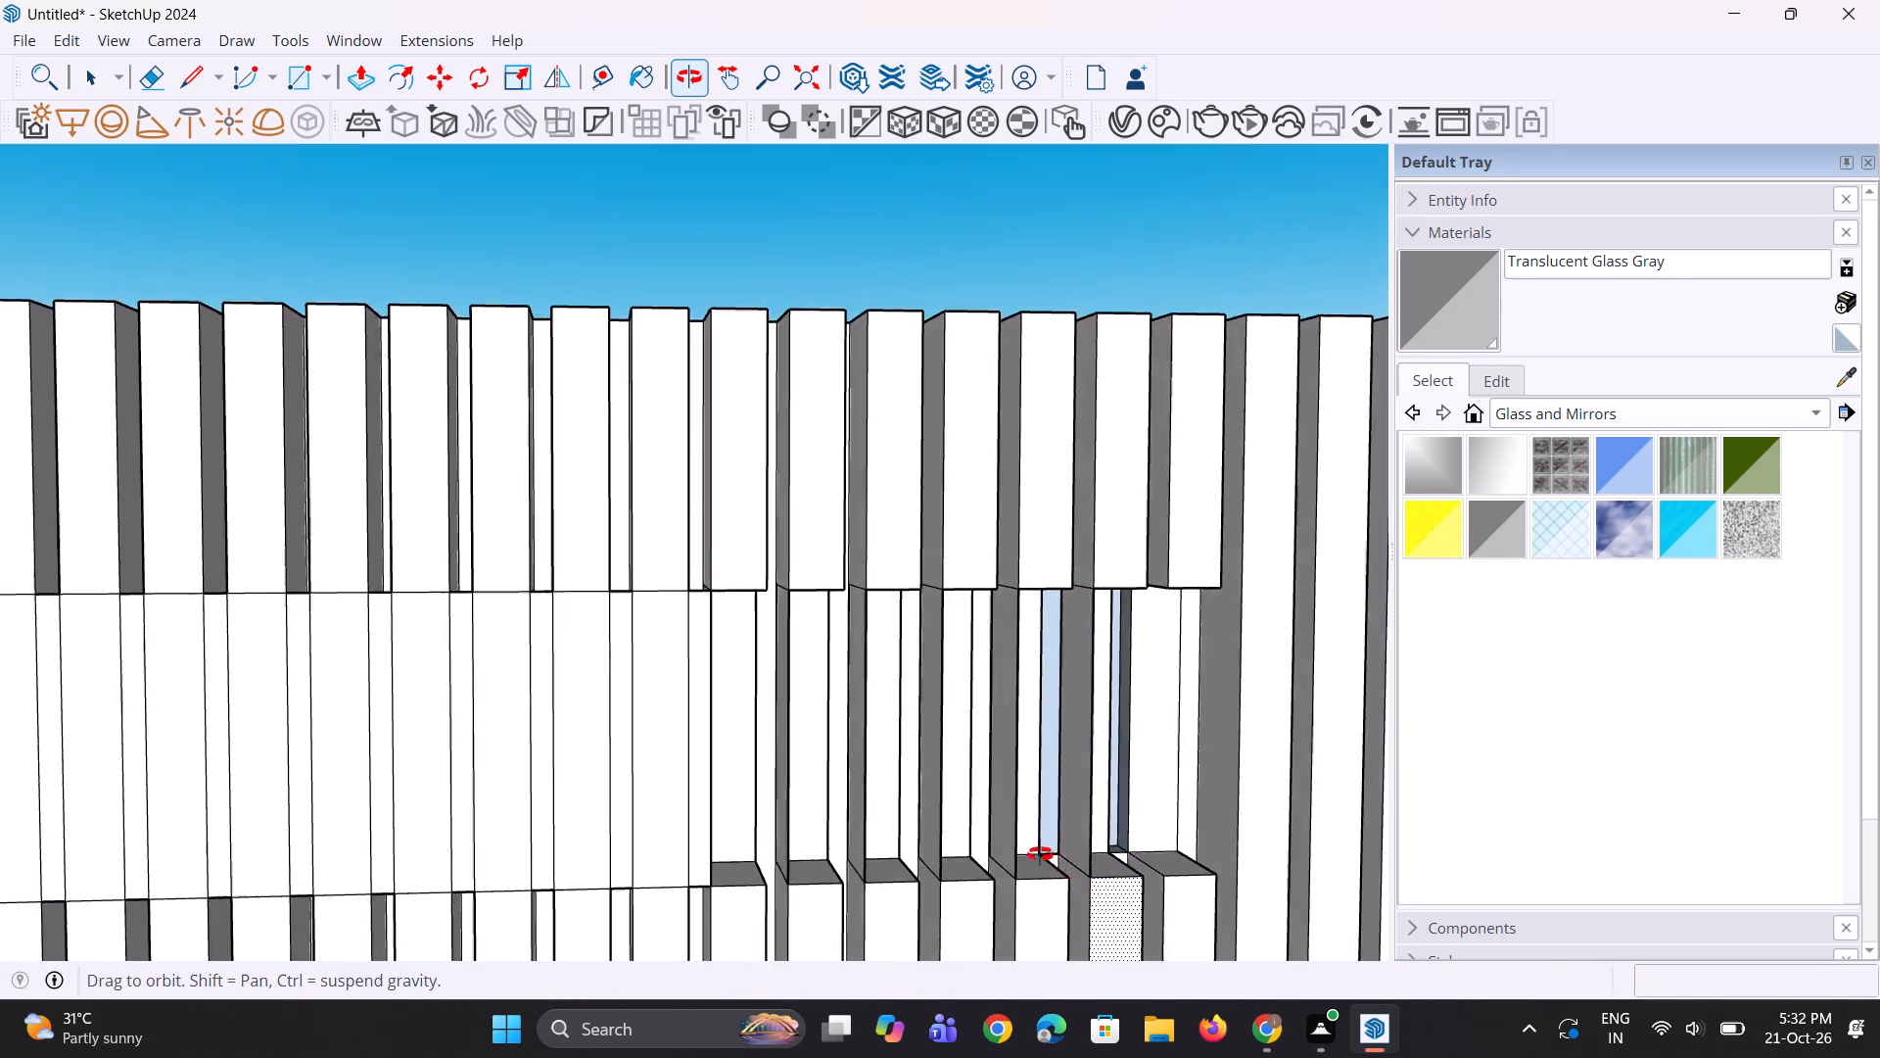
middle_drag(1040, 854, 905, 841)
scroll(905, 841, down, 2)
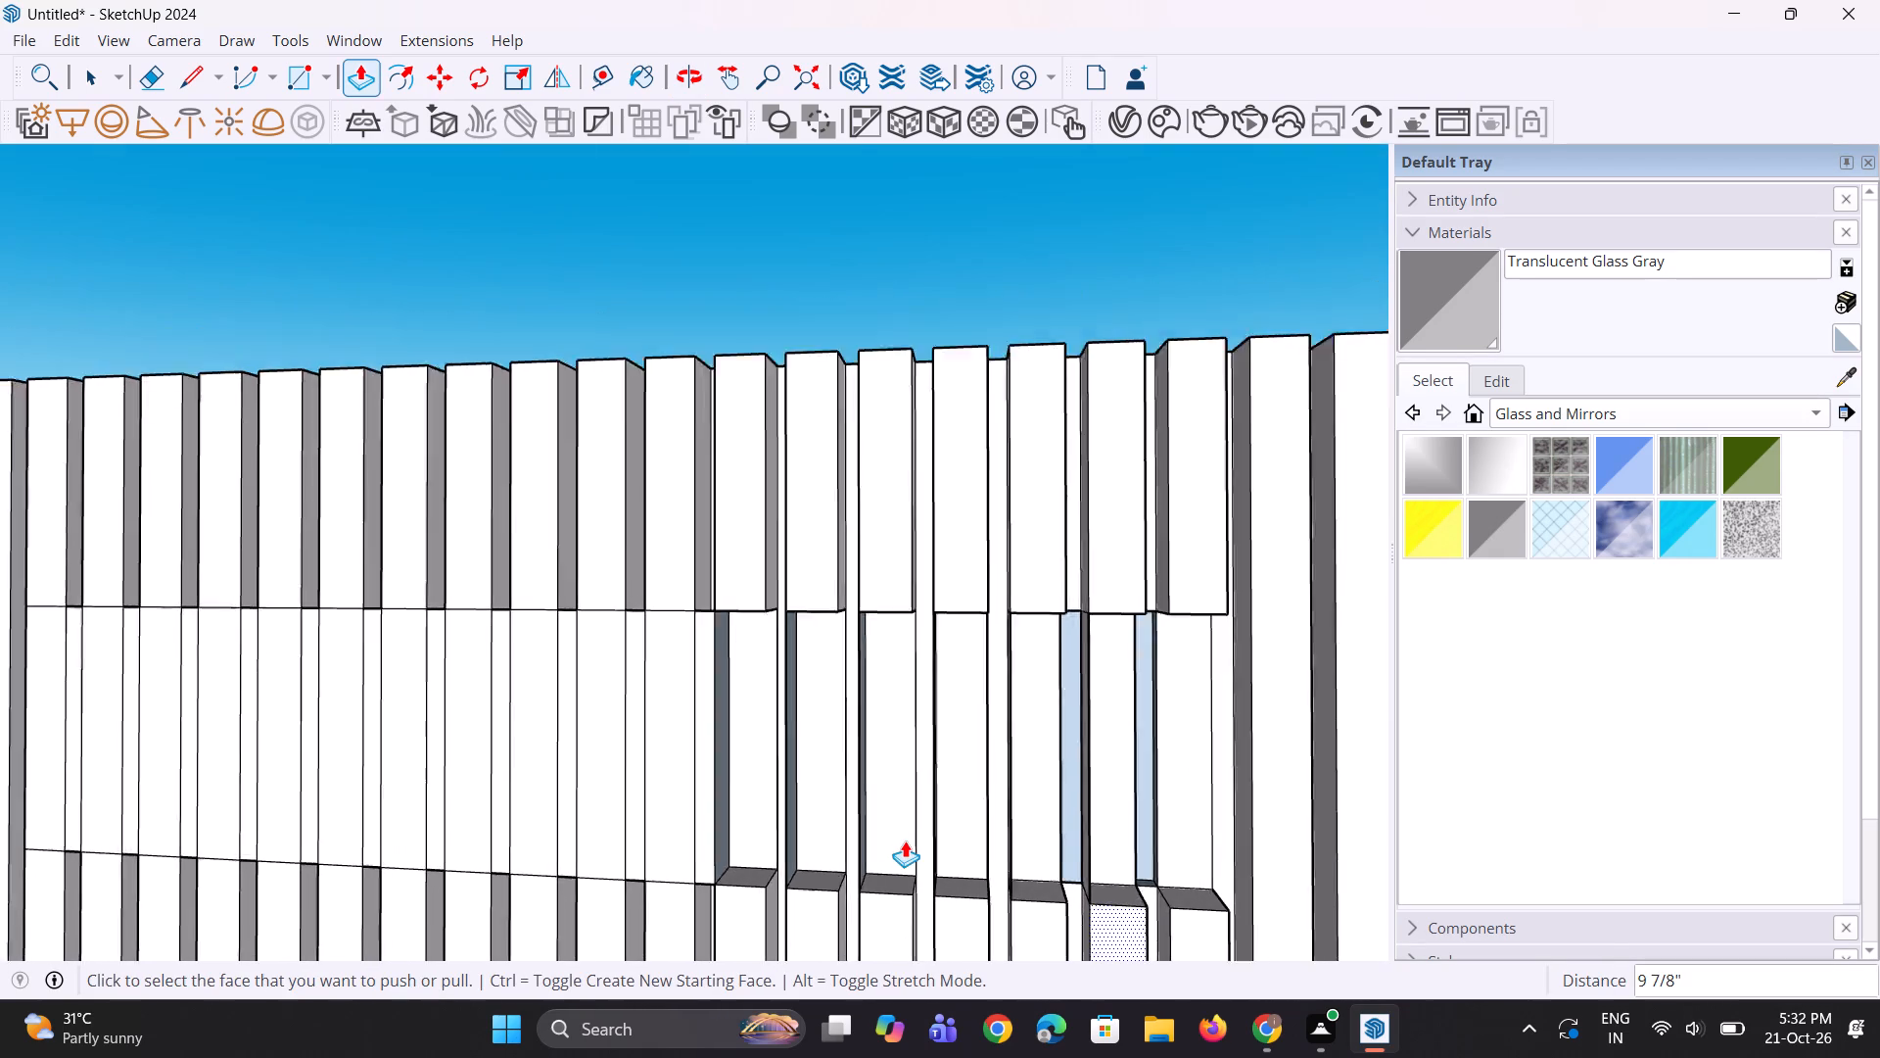
Undo all the strip pushes made inside the rectangle drawn across the slats.
scroll(905, 841, down, 3)
scroll(963, 810, up, 3)
scroll(1055, 801, up, 6)
middle_drag(1090, 818, 987, 882)
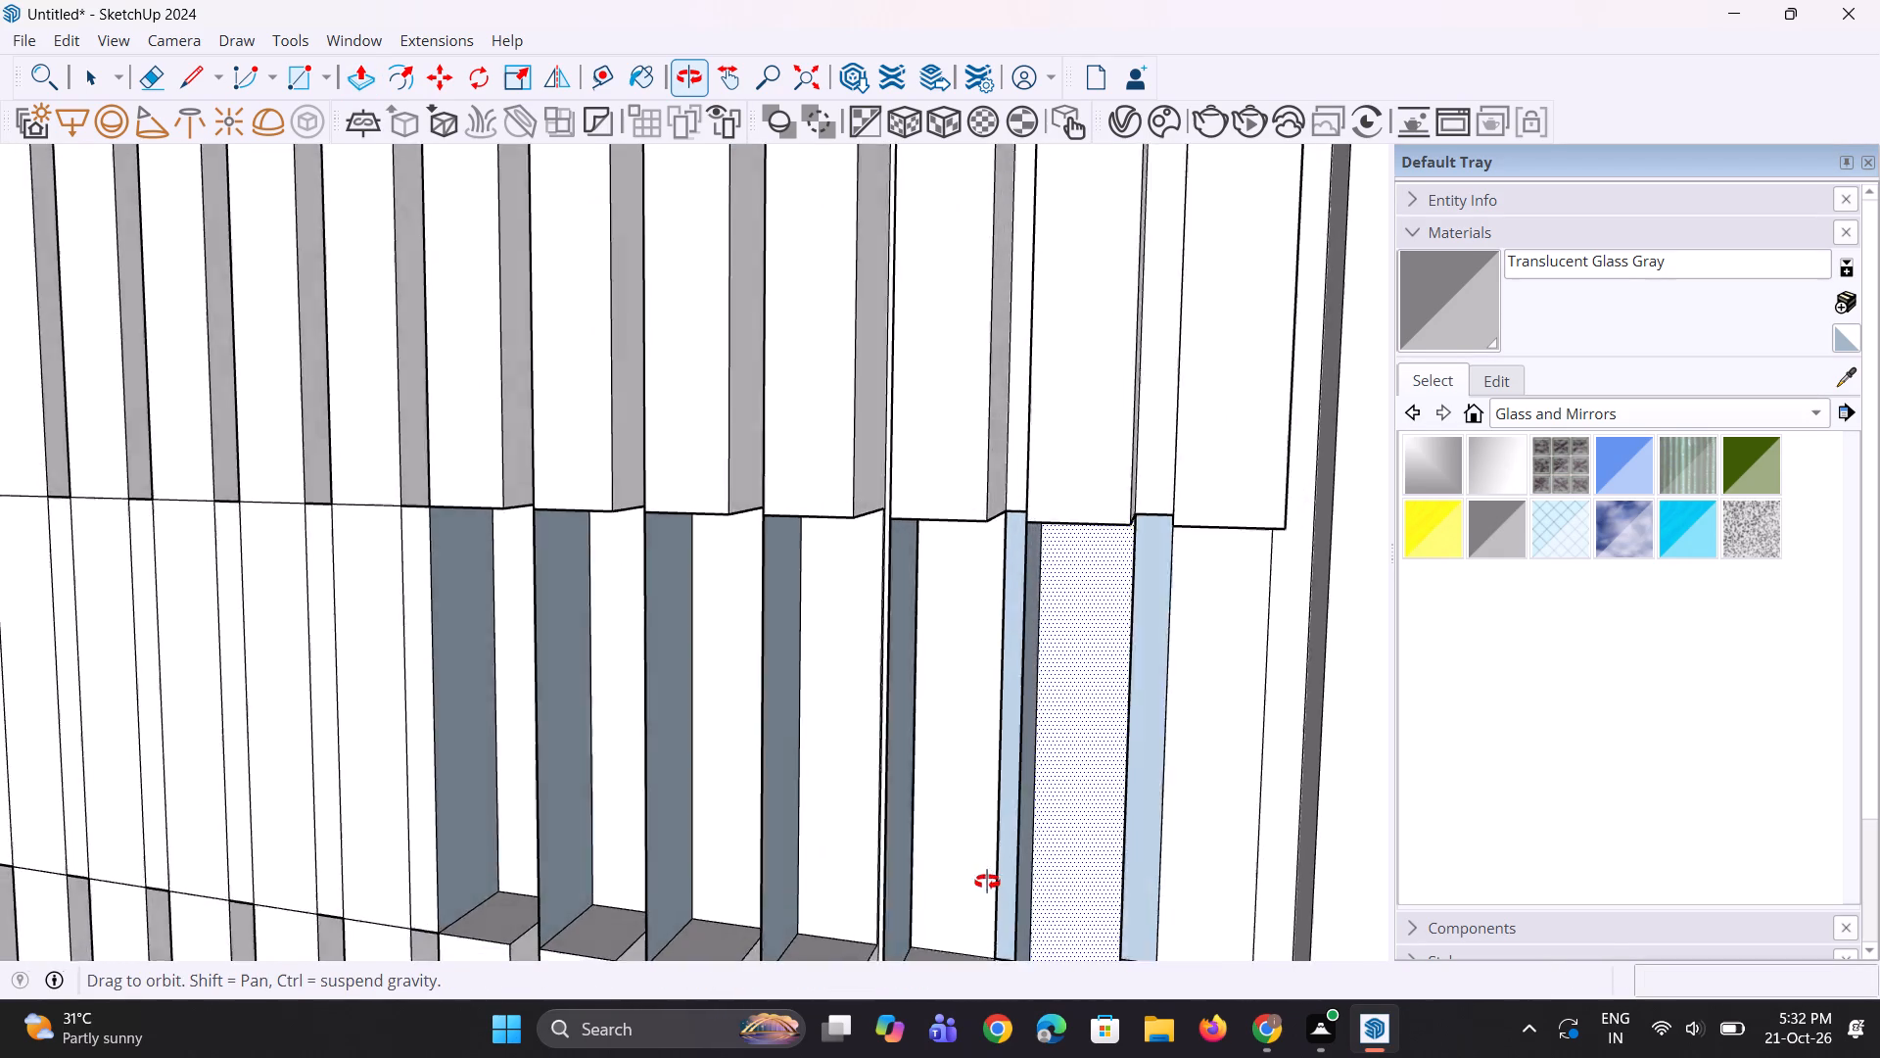
middle_drag(987, 882, 984, 826)
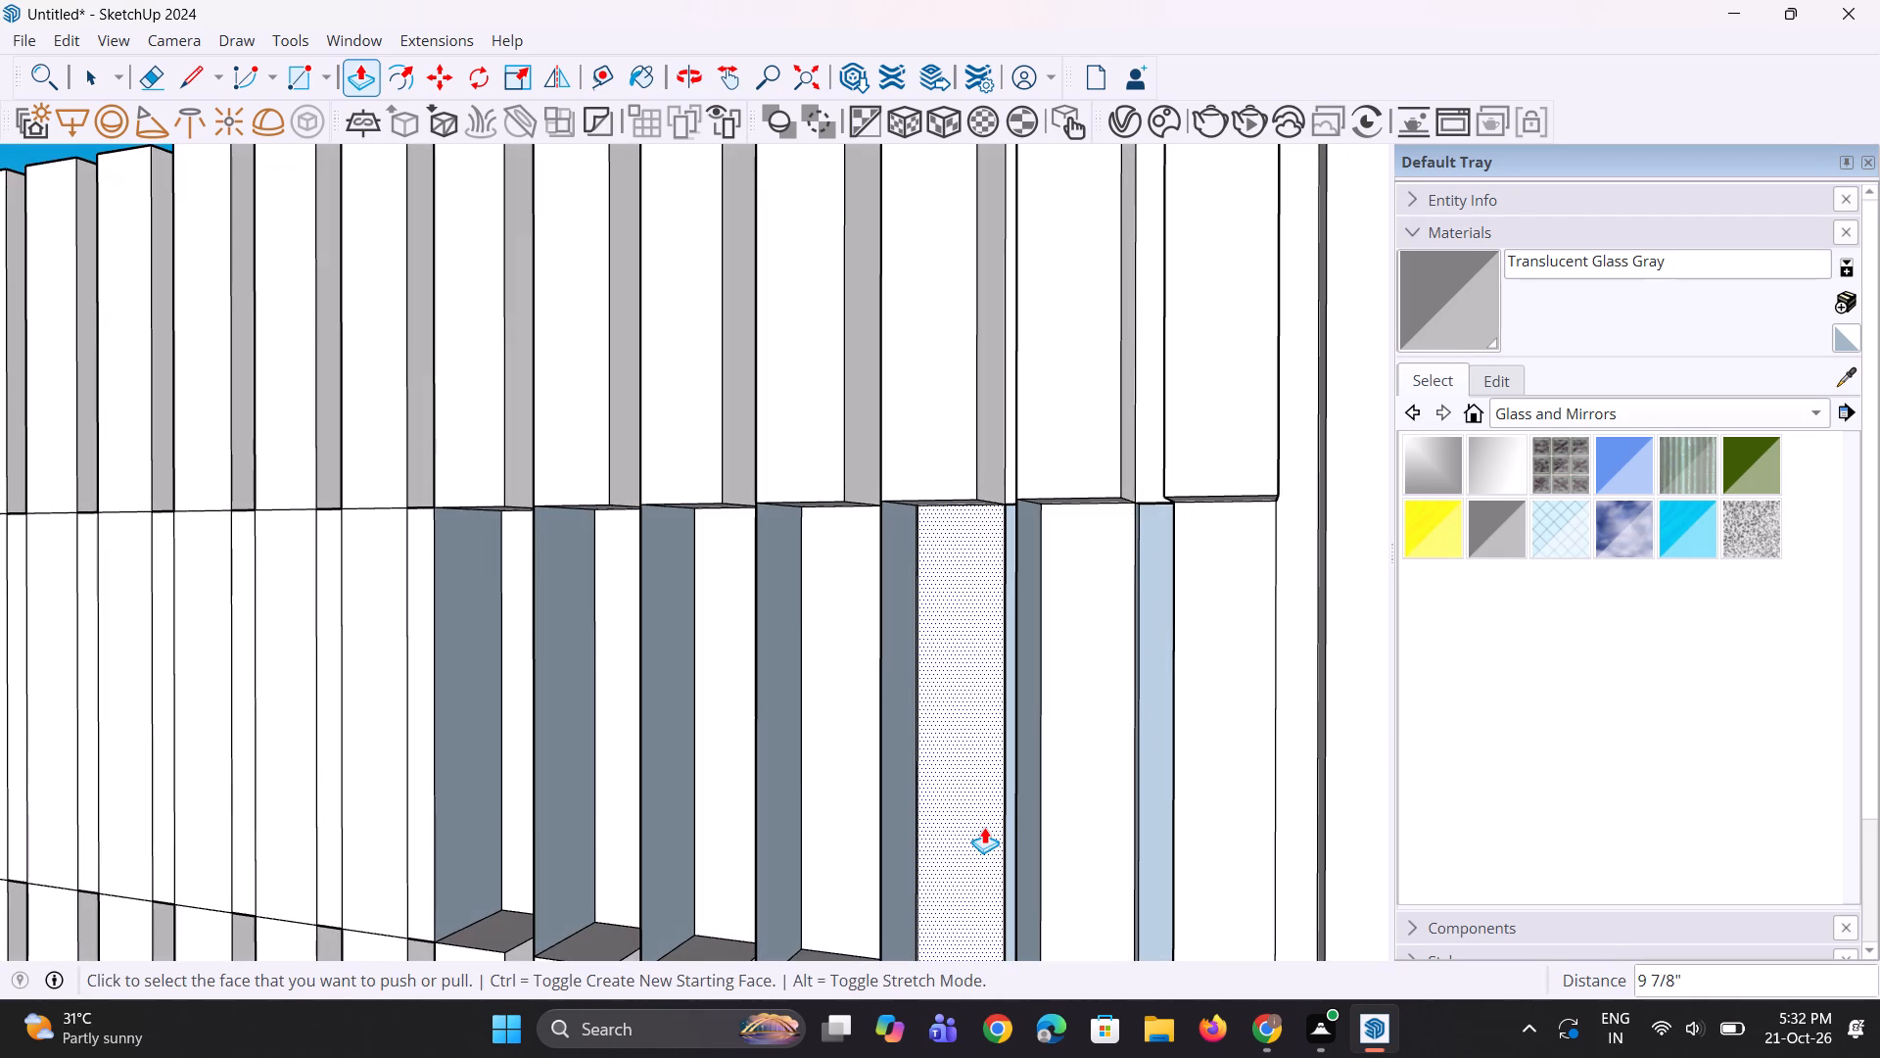
key(ctrl+z)
key(ctrl+z)
key(ctrl+z)
key(ctrl+z)
key(ctrl+z)
key(ctrl+z)
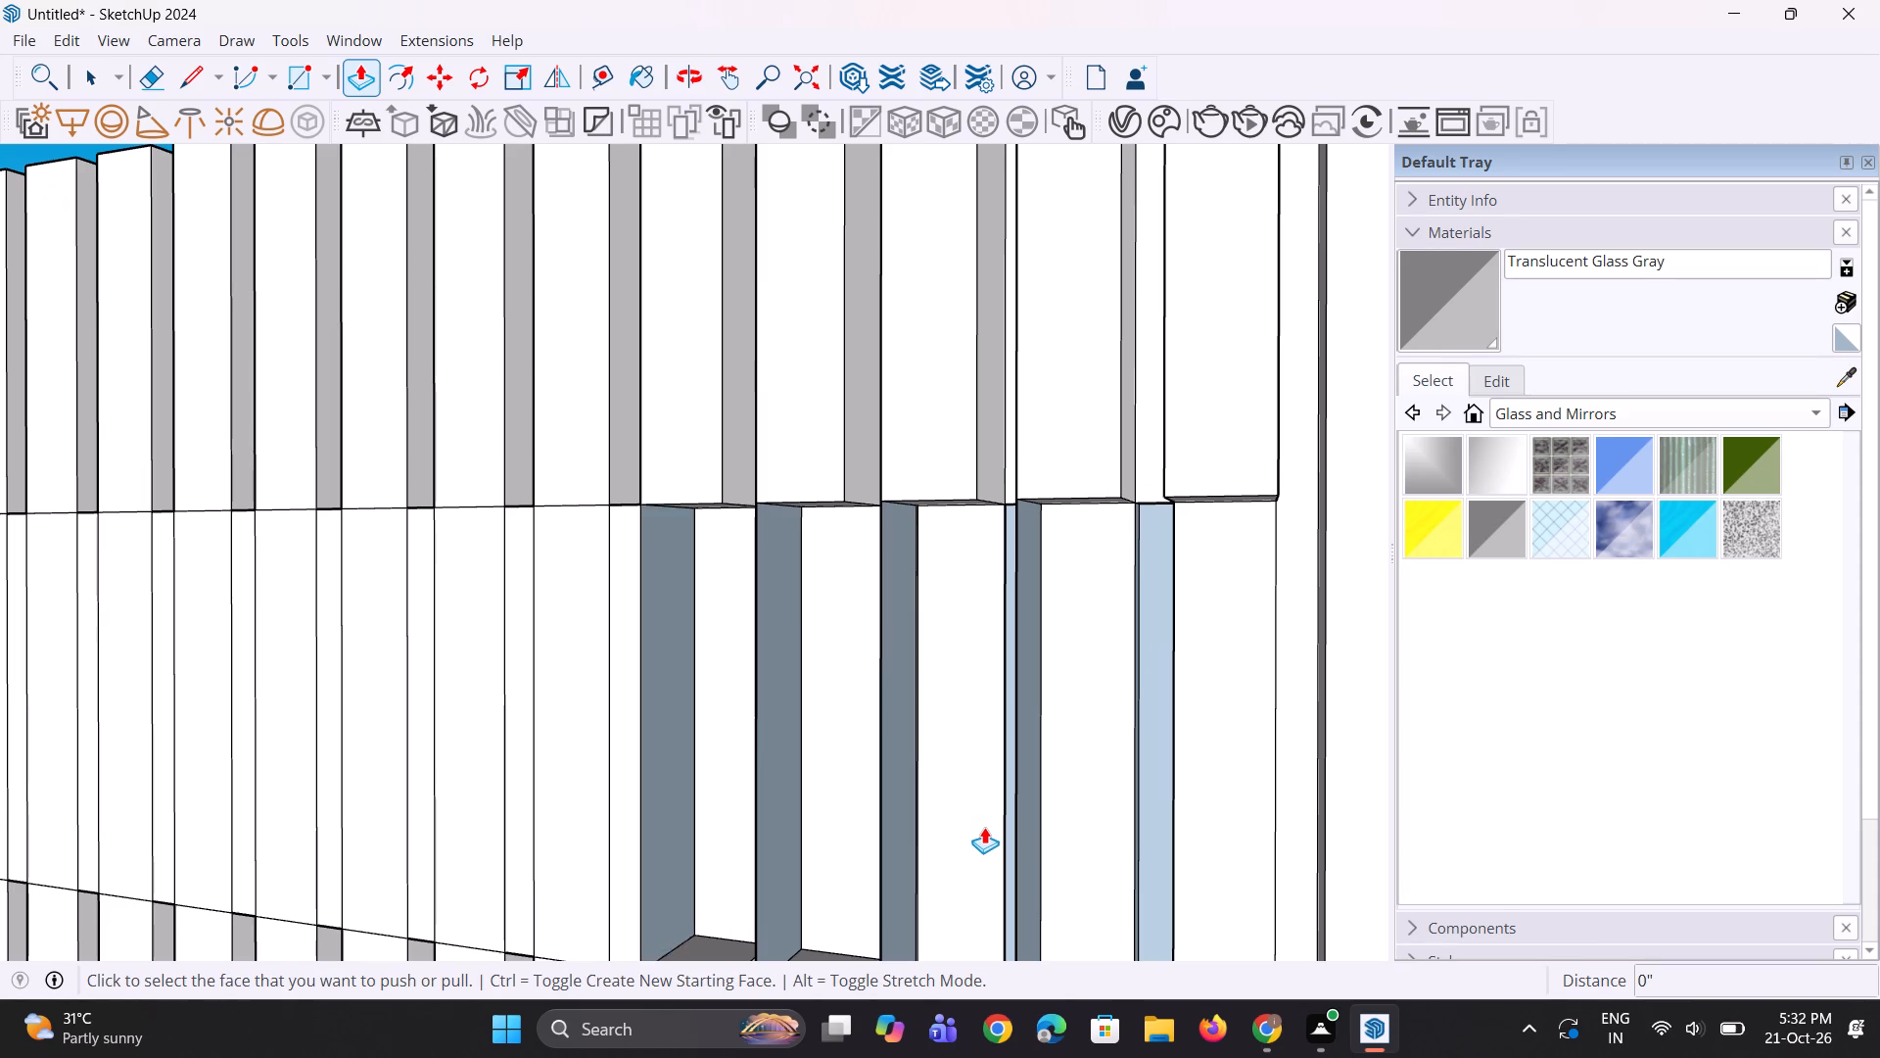
key(ctrl+z)
key(ctrl+z)
key(ctrl+z)
key(ctrl+z)
key(ctrl+z)
key(ctrl+z)
key(ctrl+z)
key(ctrl+z)
key(ctrl+z)
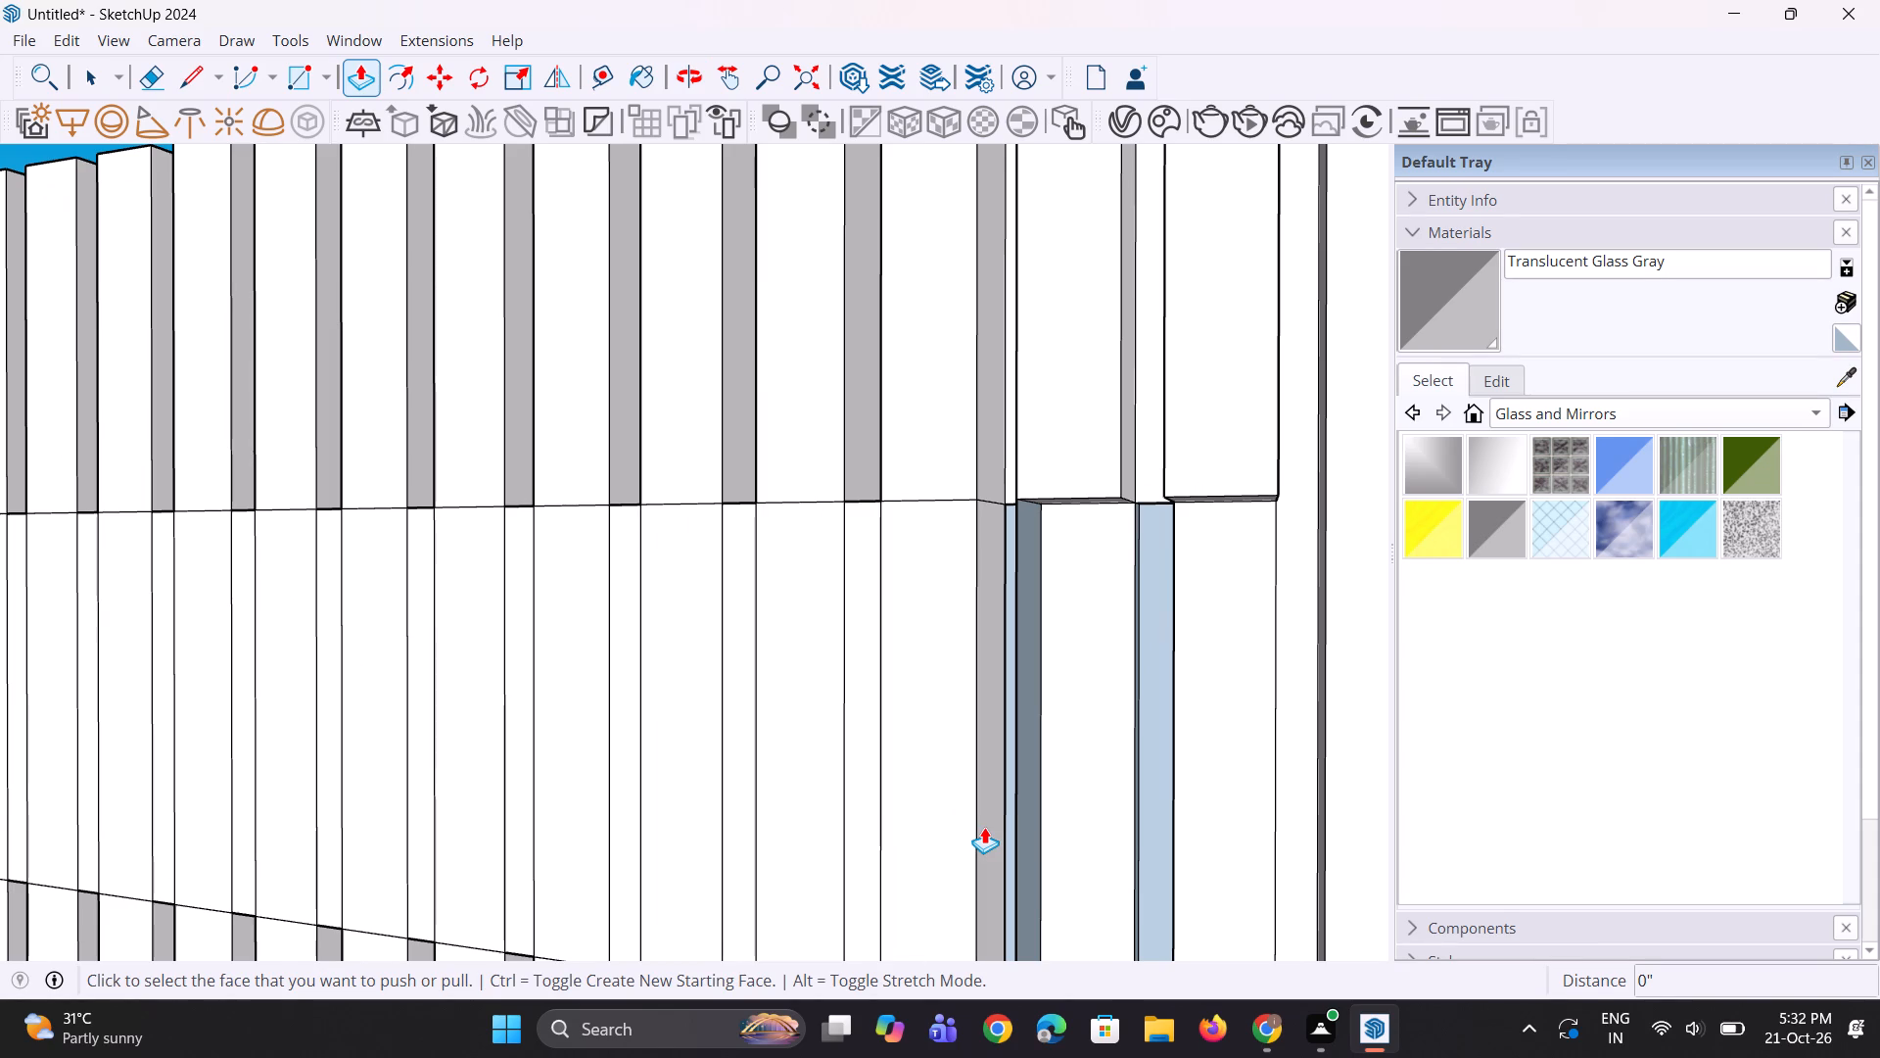
key(ctrl+z)
key(ctrl+z)
key(ctrl+z)
key(ctrl+z)
key(ctrl+z)
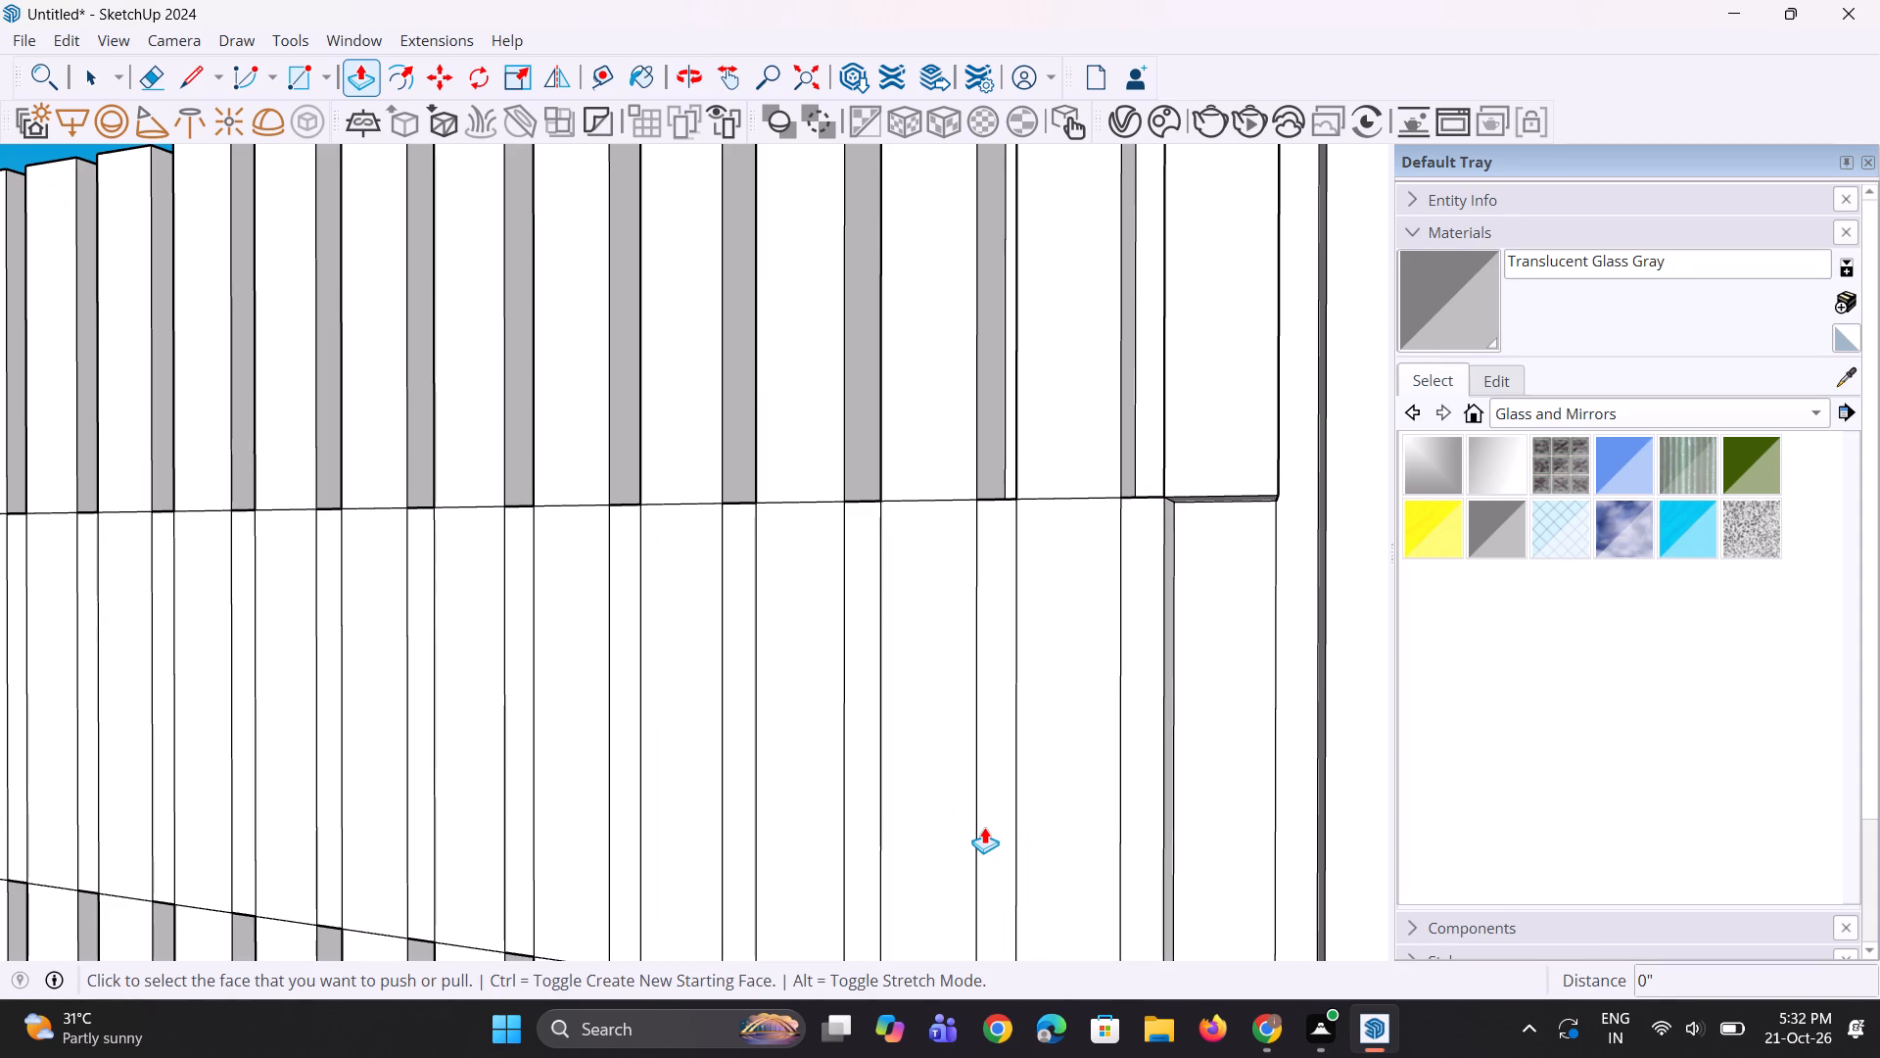
scroll(1250, 890, down, 5)
scroll(1168, 743, down, 7)
middle_drag(1201, 782, 1206, 785)
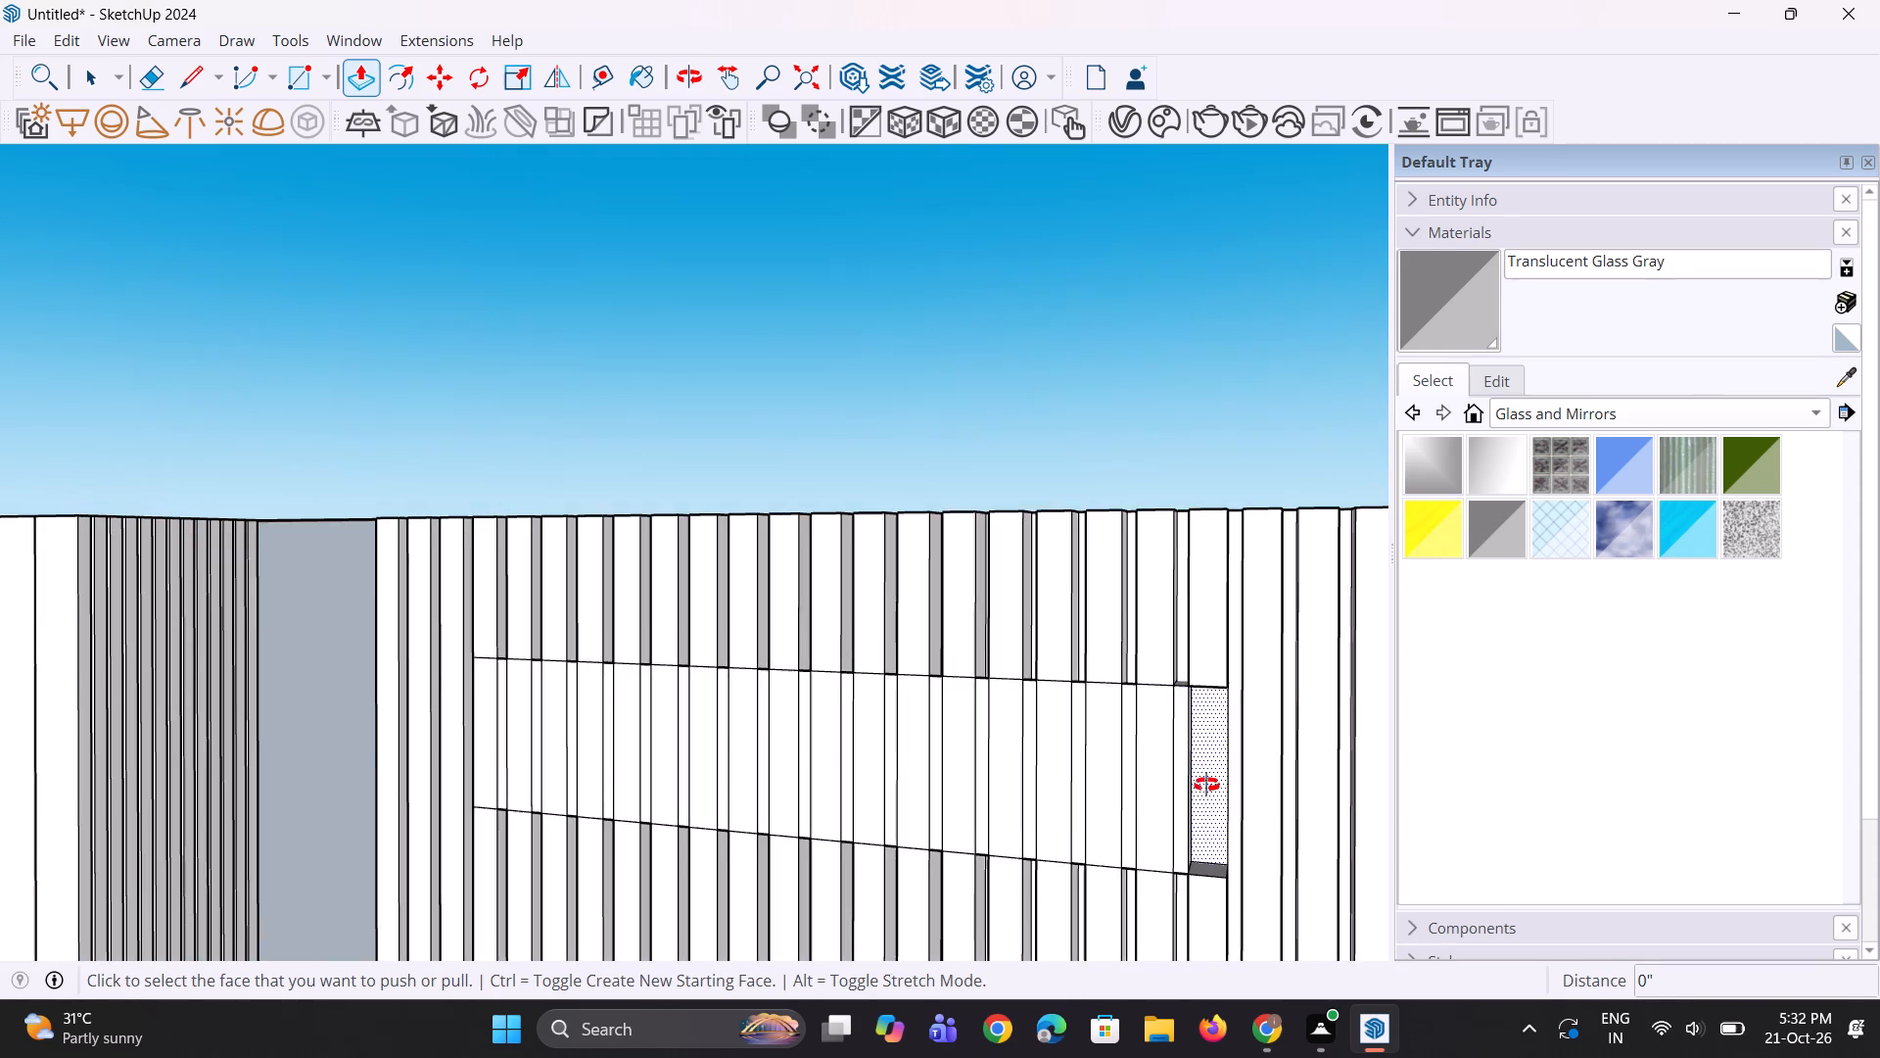
middle_drag(1206, 785, 1261, 797)
key(ctrl+z)
key(ctrl+z)
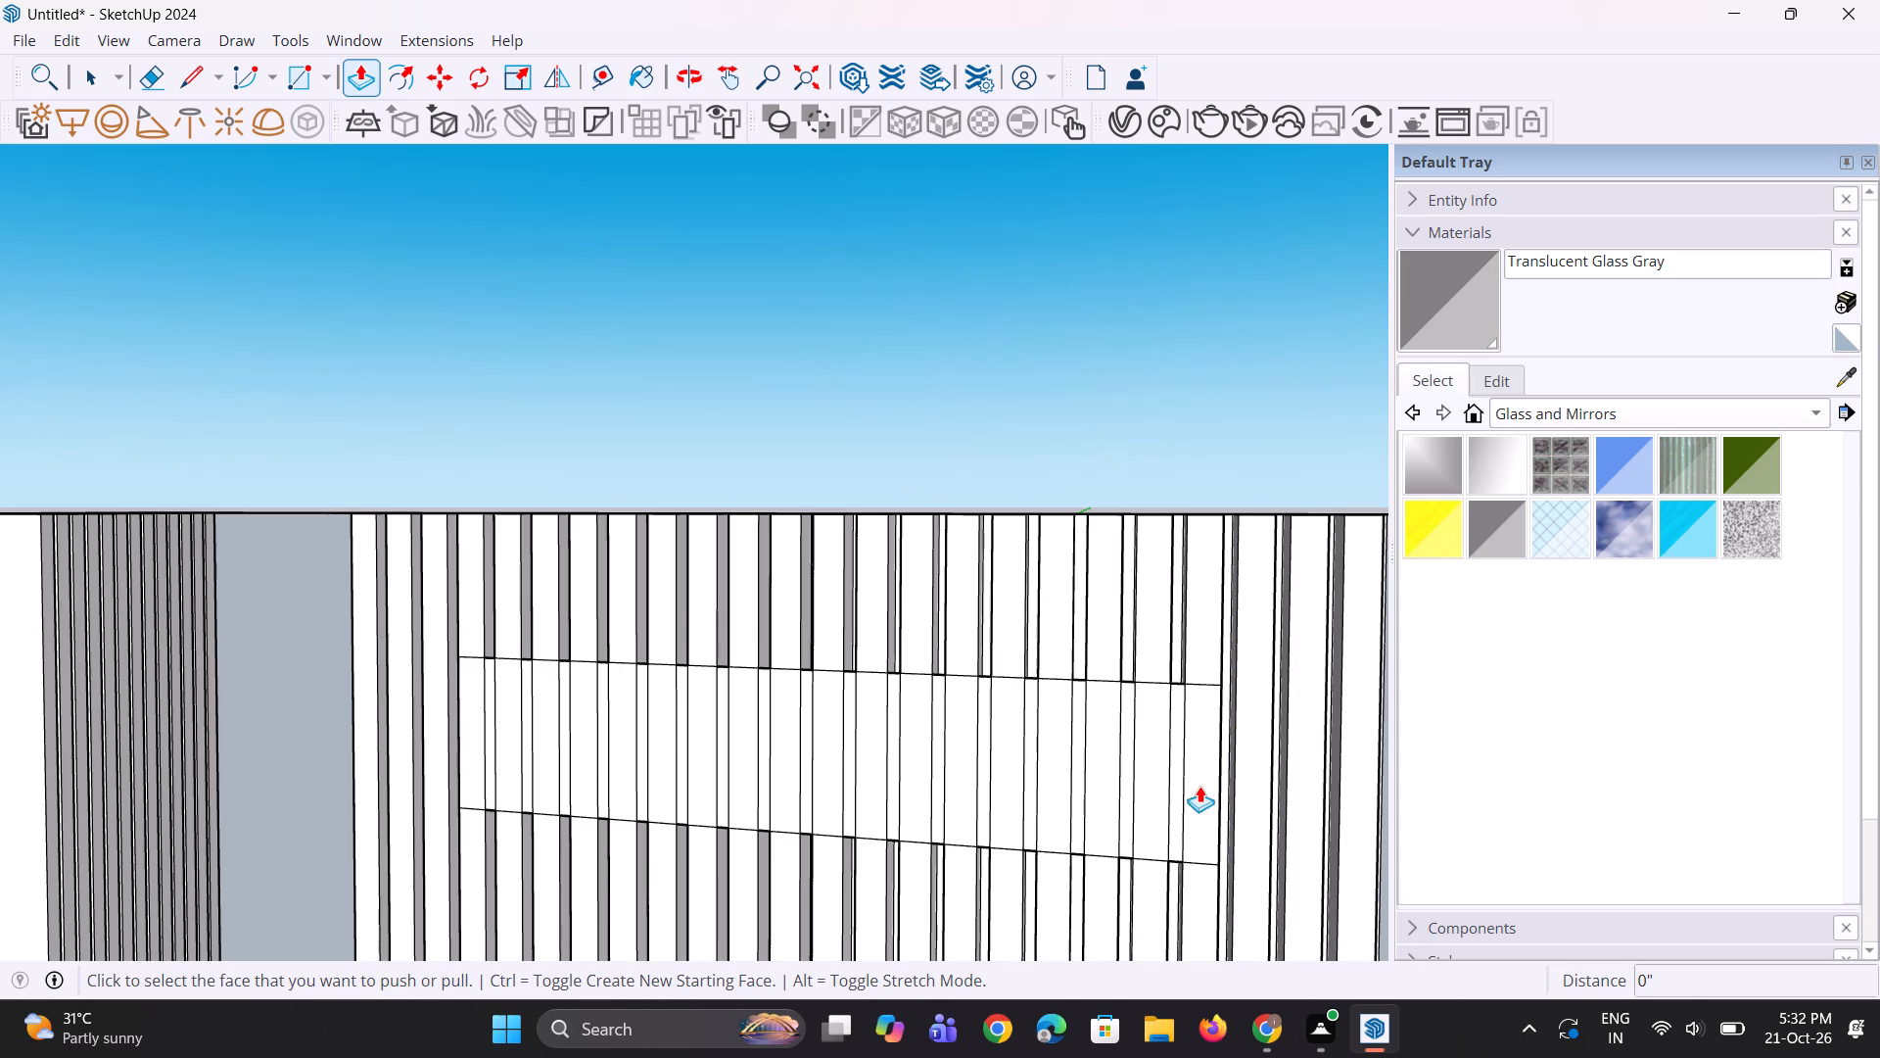
Erase the edges capping the first three gap strips at the rectangle's right-hand end, removing the faces that bridge those gaps.
middle_drag(1120, 822, 1343, 848)
scroll(1323, 843, down, 1)
scroll(732, 741, up, 3)
scroll(1107, 837, down, 5)
middle_drag(1162, 751, 1102, 909)
scroll(1271, 627, up, 4)
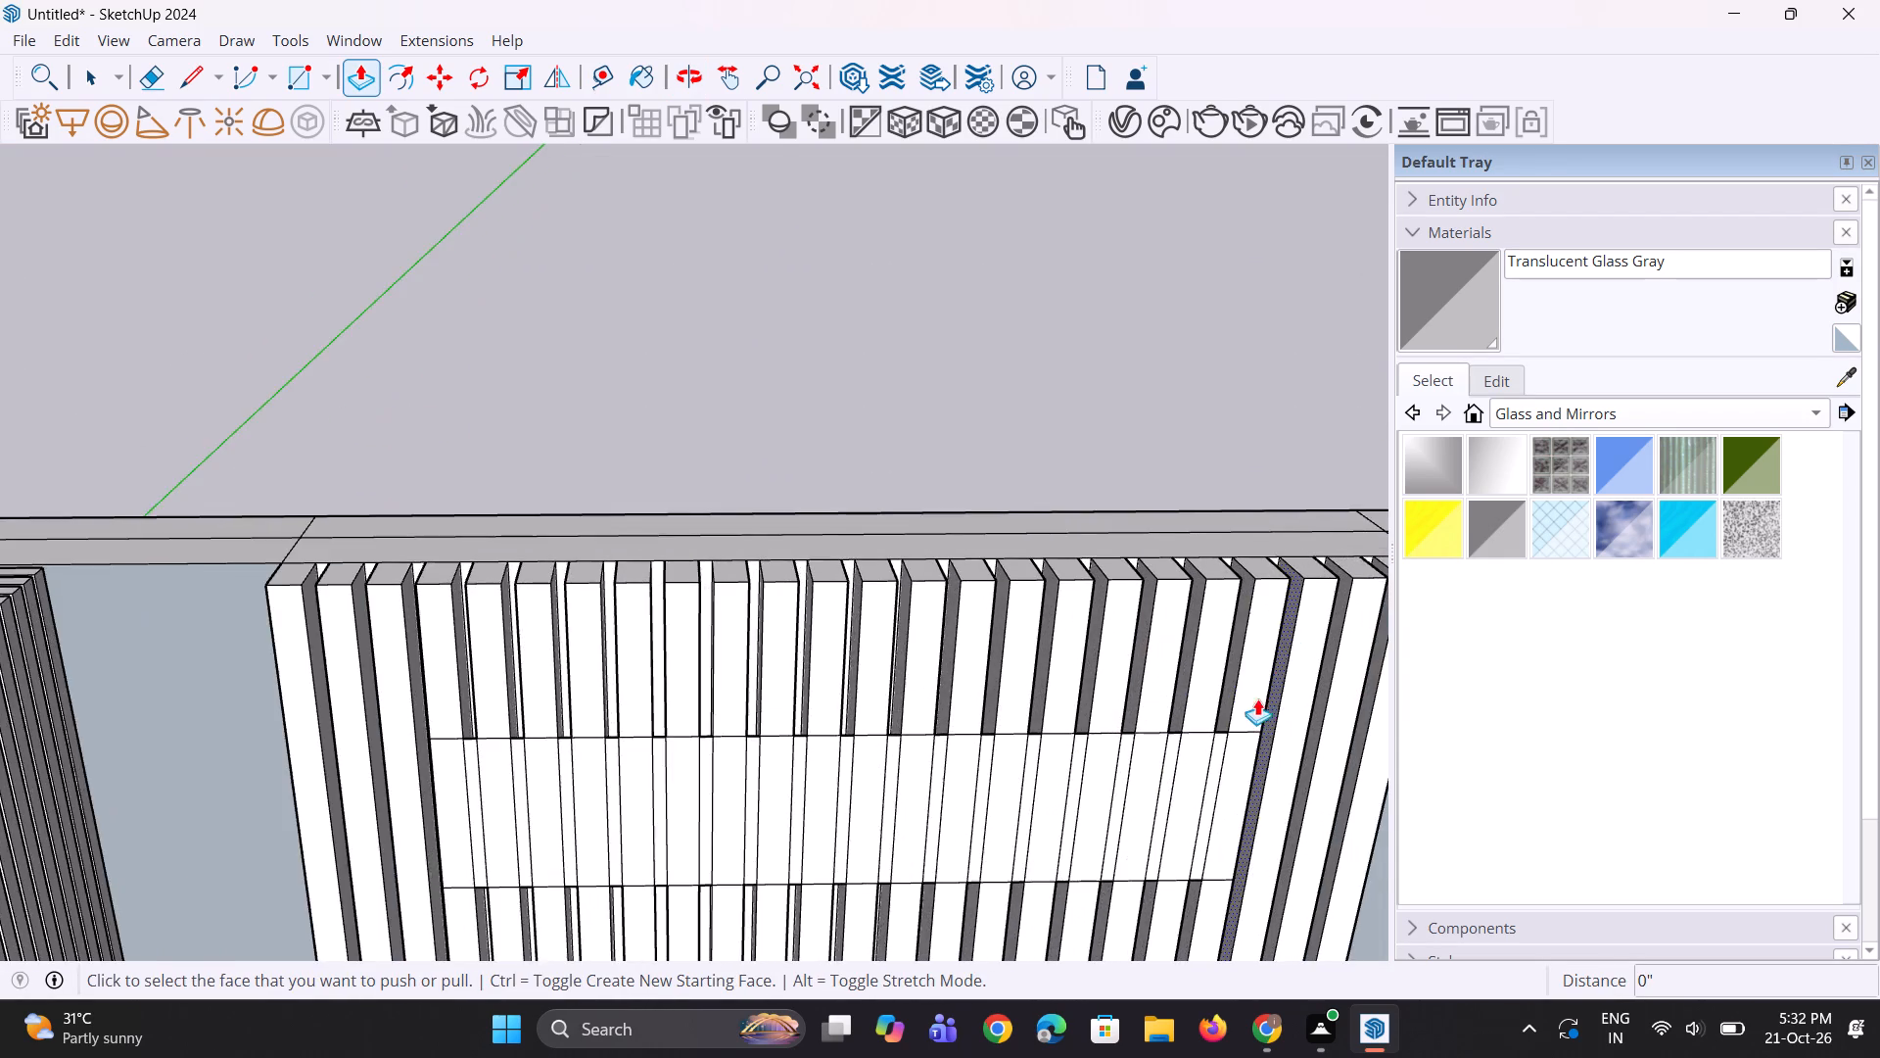
scroll(1247, 726, up, 14)
middle_drag(1181, 870, 1149, 823)
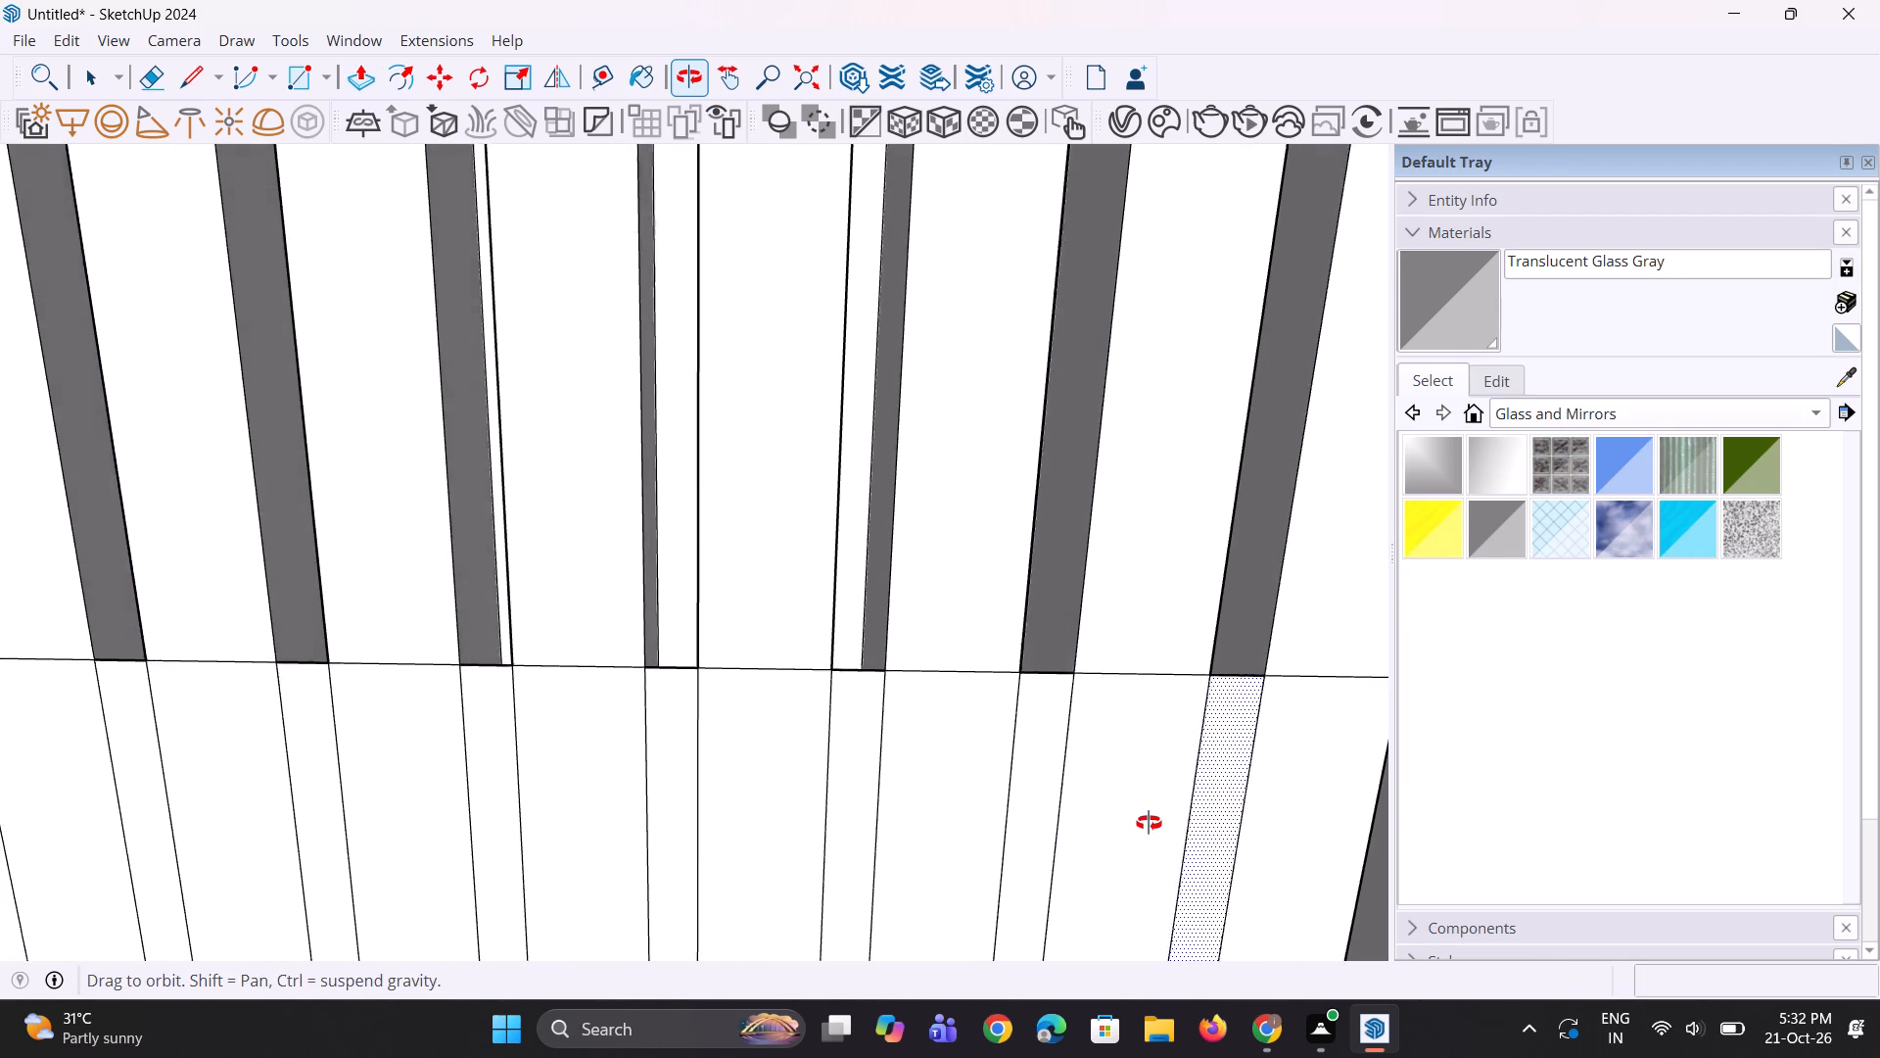
middle_drag(1149, 823, 1144, 801)
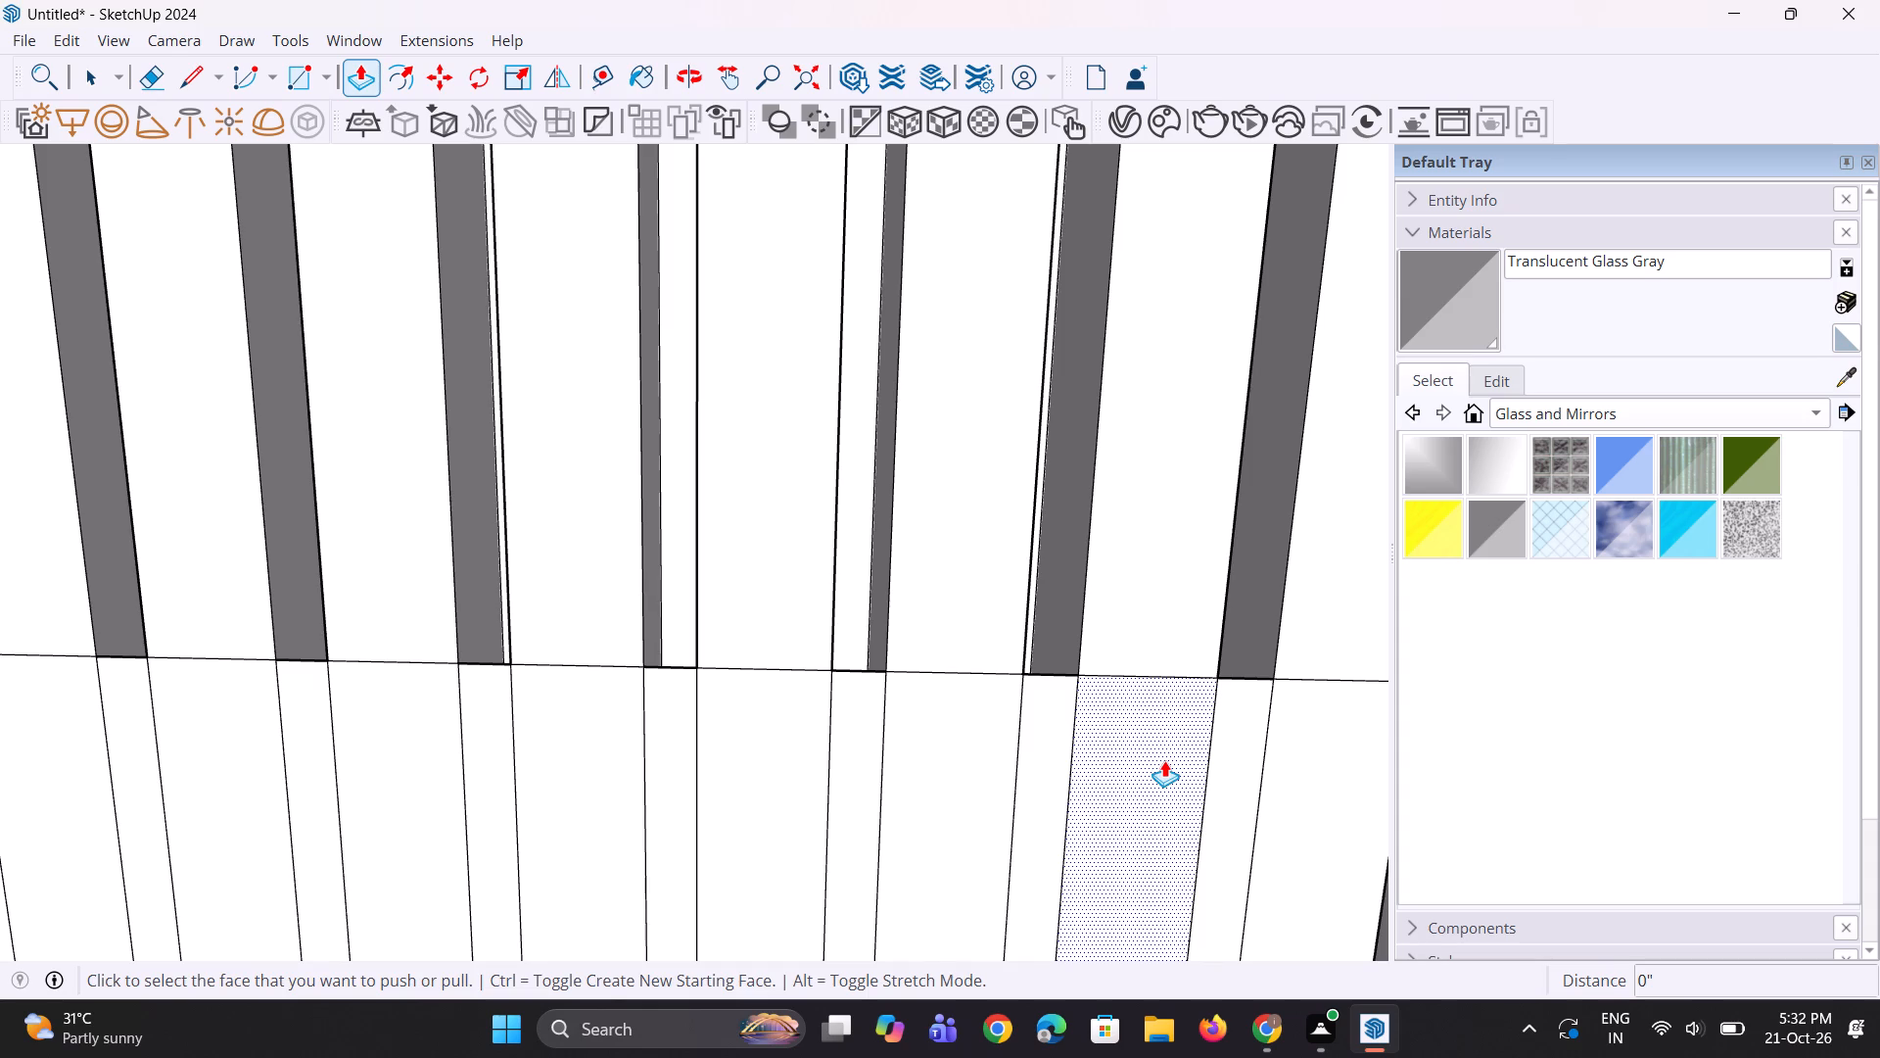
key(e)
click(1241, 721)
click(1246, 683)
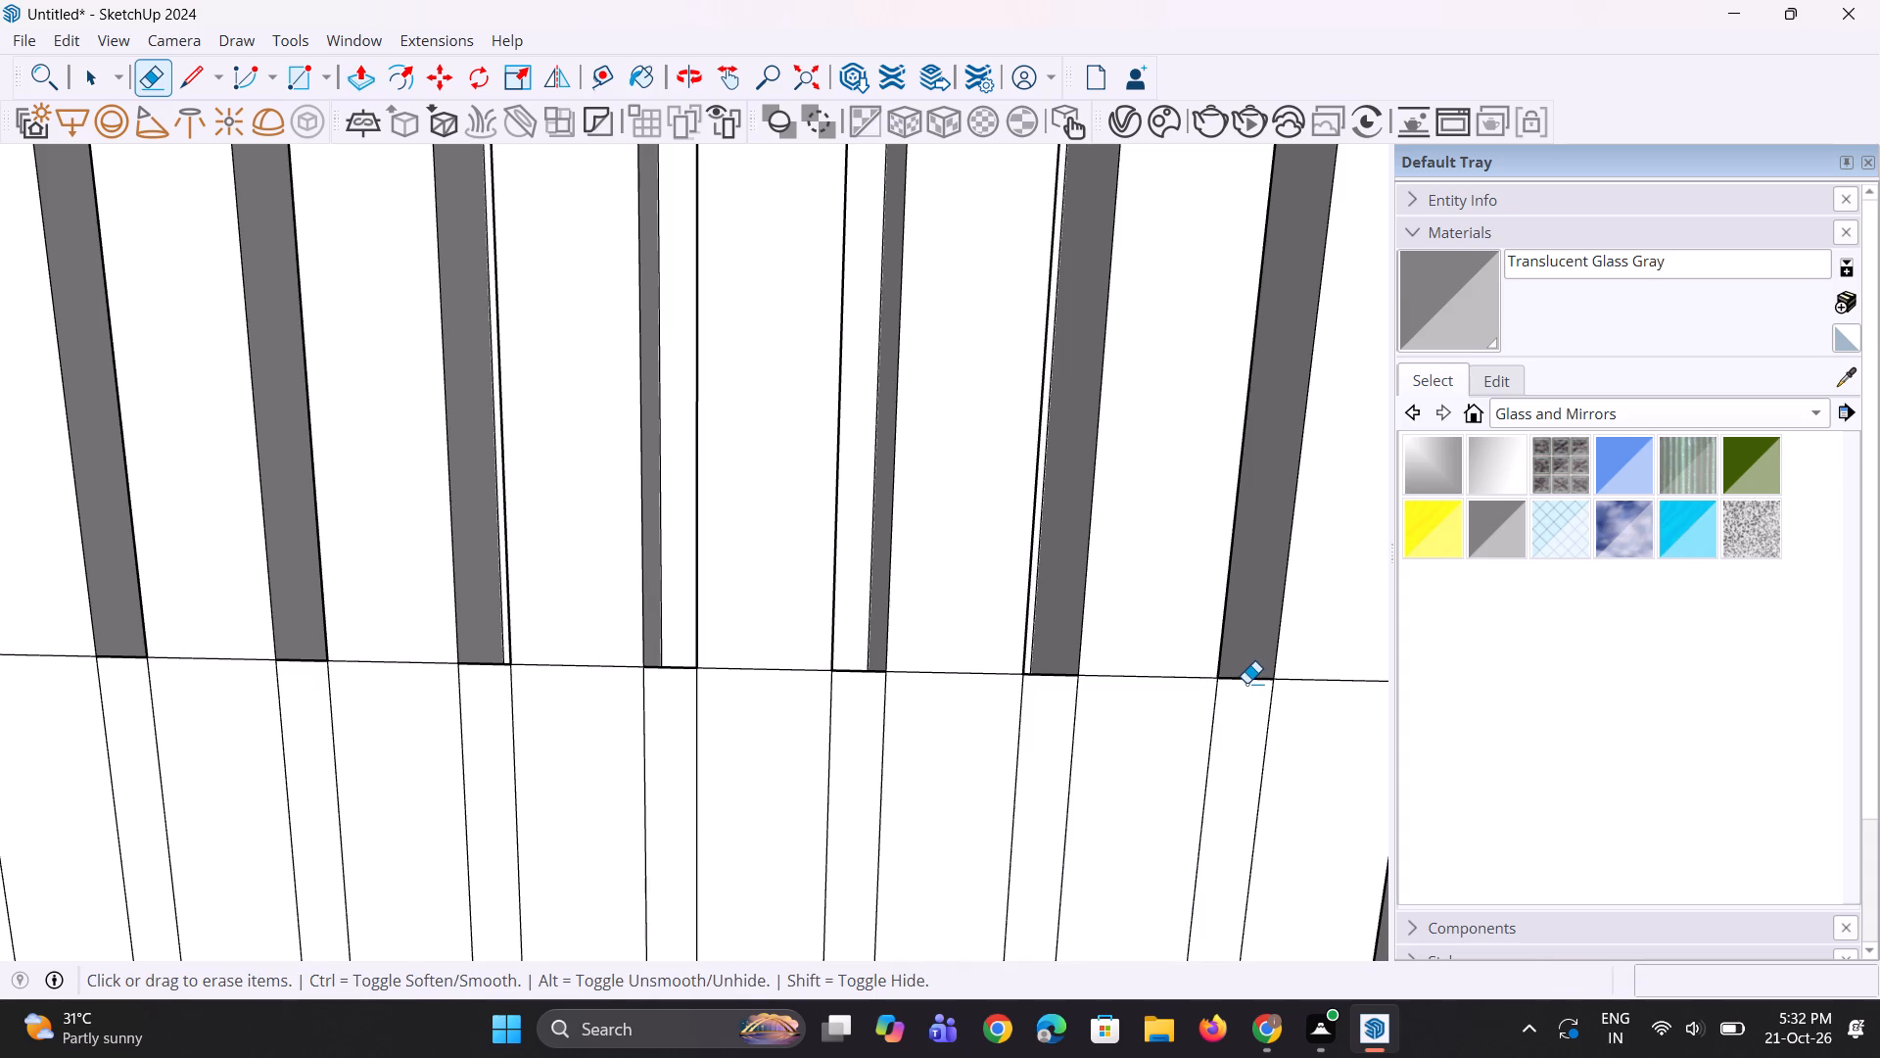
click(1250, 679)
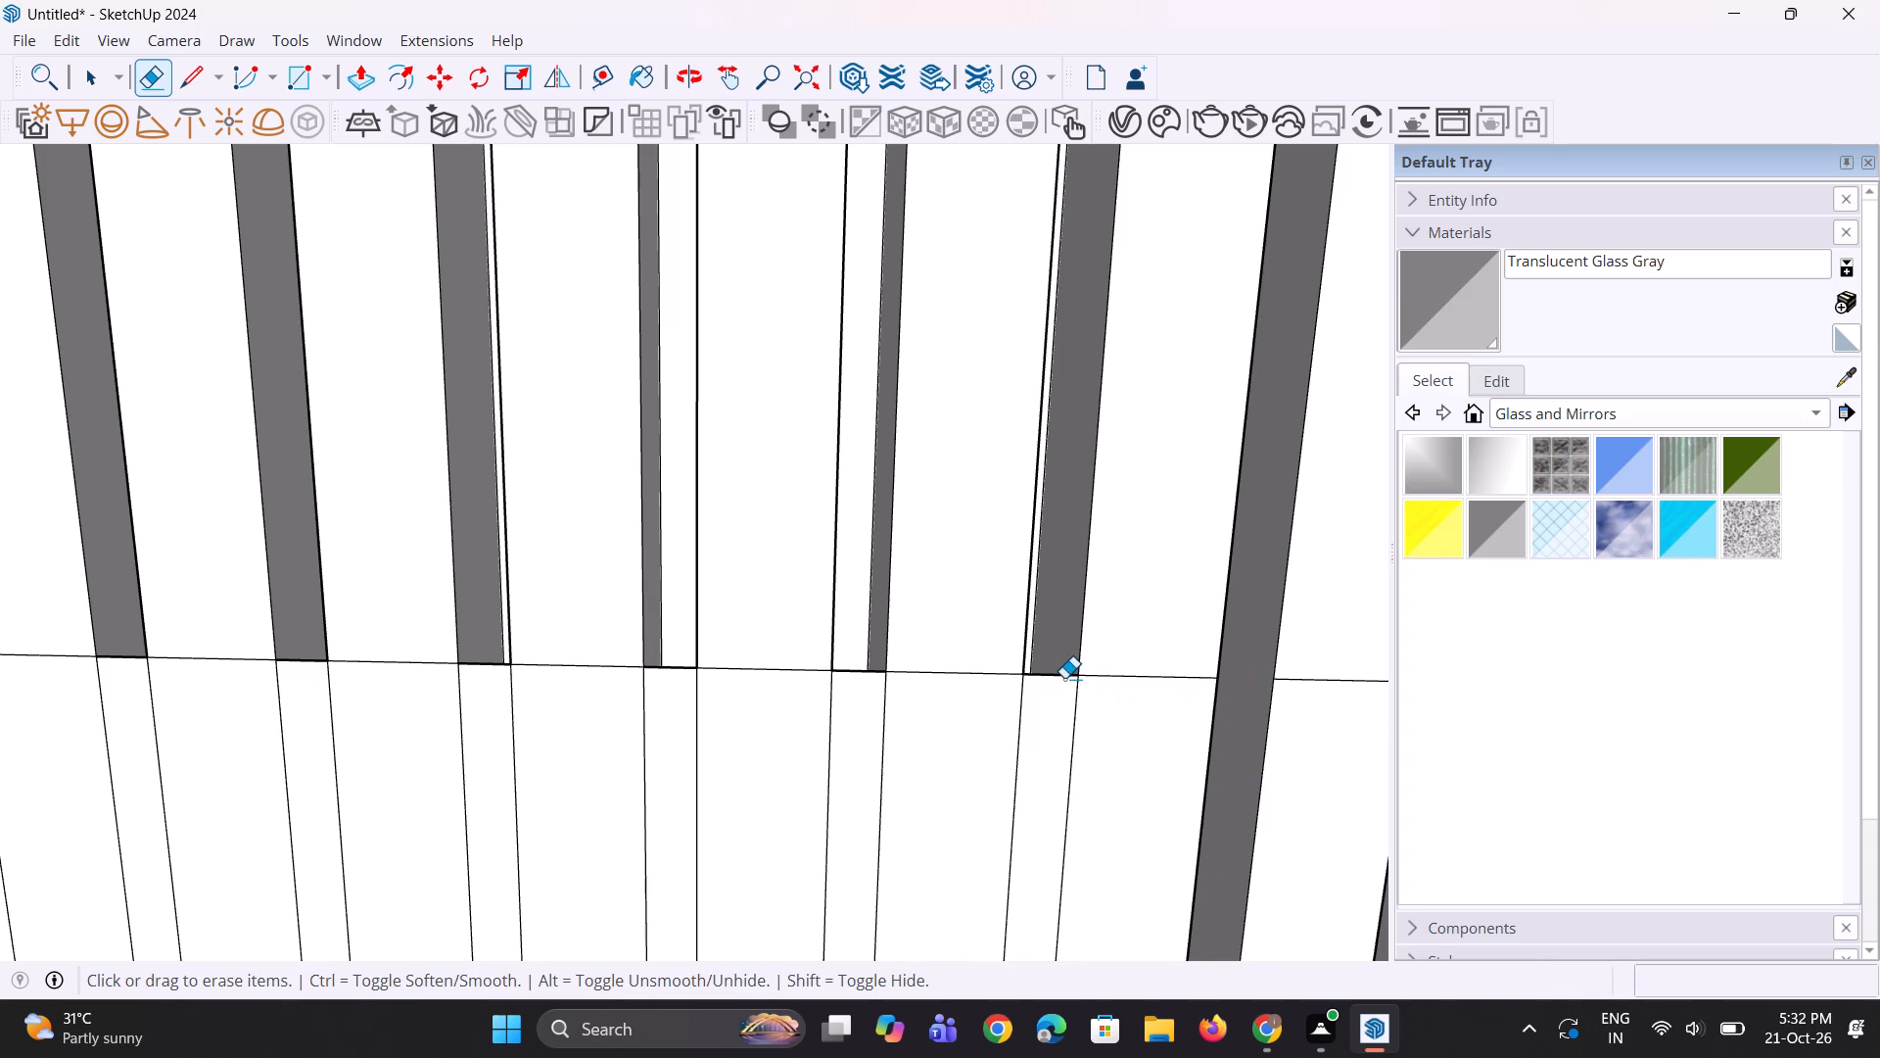
click(1064, 678)
click(868, 673)
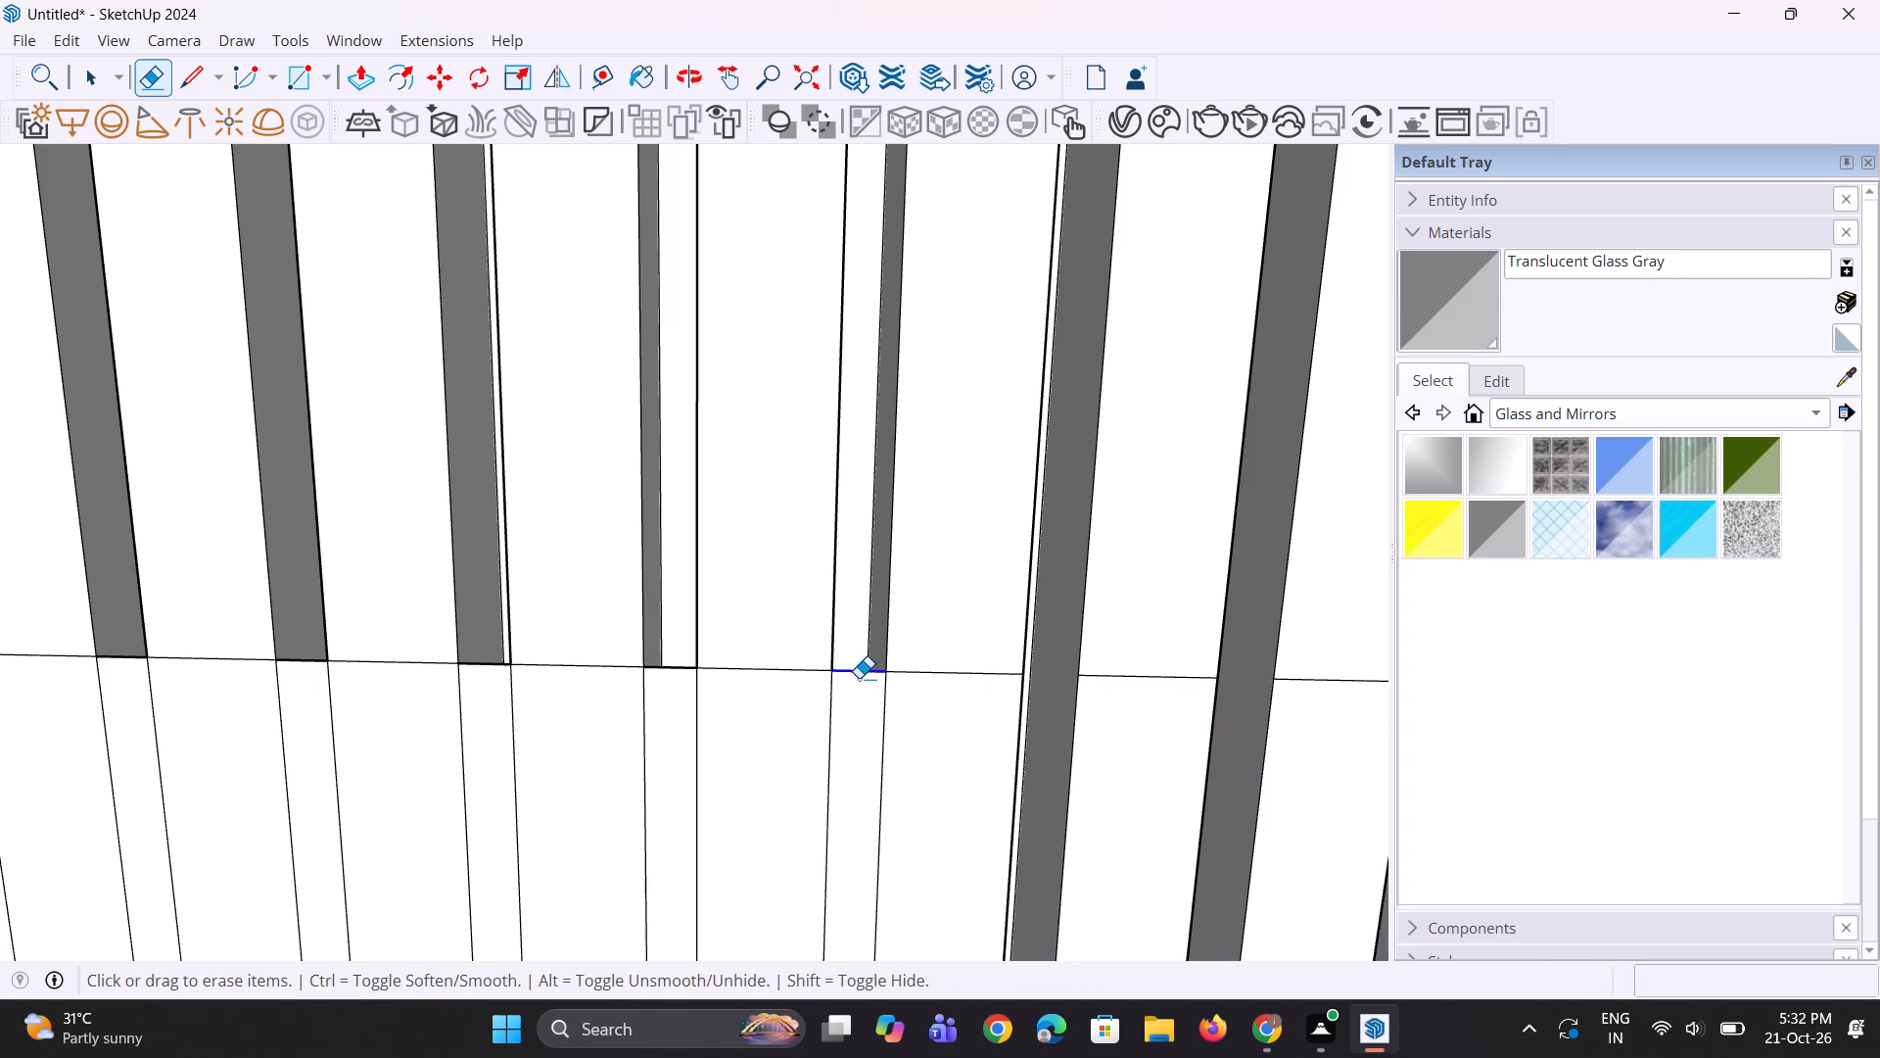
Erase the capping edges of the fourth to seventh gap strips in the rectangle to remove their bridging faces.
scroll(1059, 660, down, 9)
scroll(712, 690, up, 3)
scroll(956, 623, up, 4)
click(963, 613)
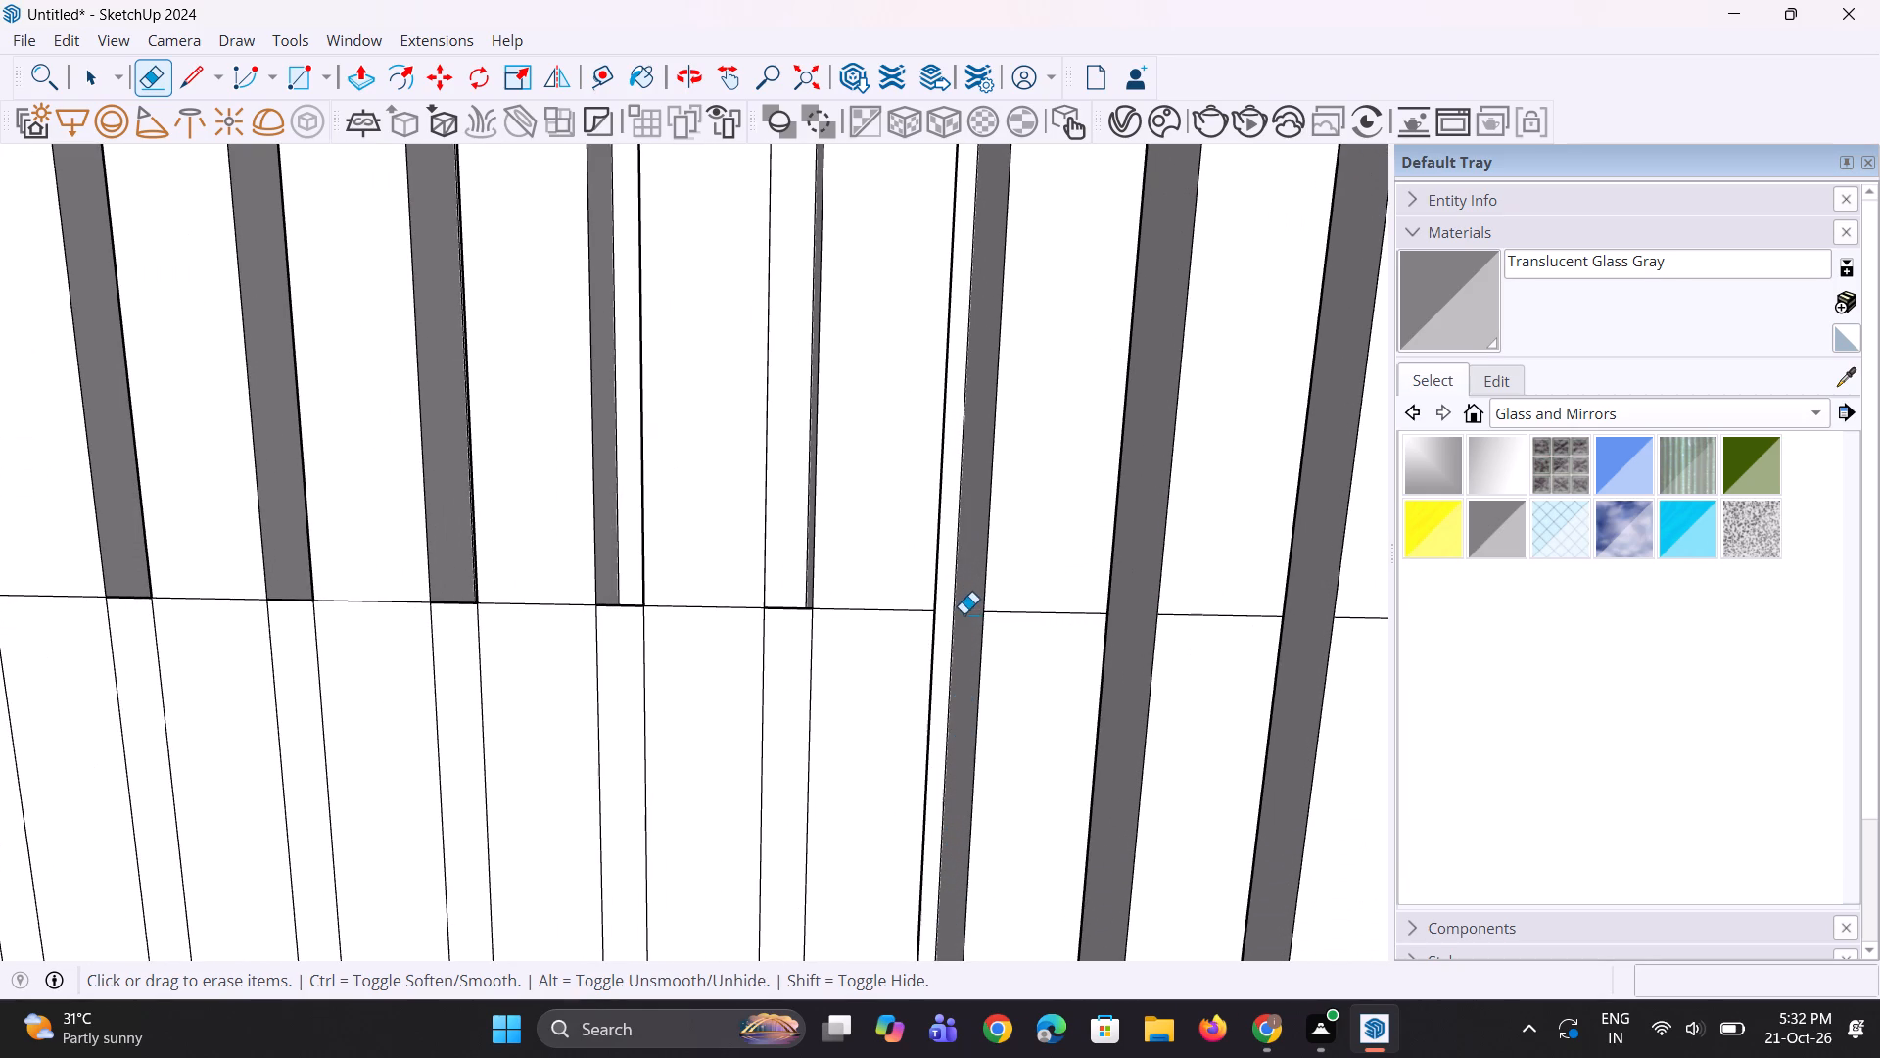
click(792, 608)
scroll(858, 728, down, 5)
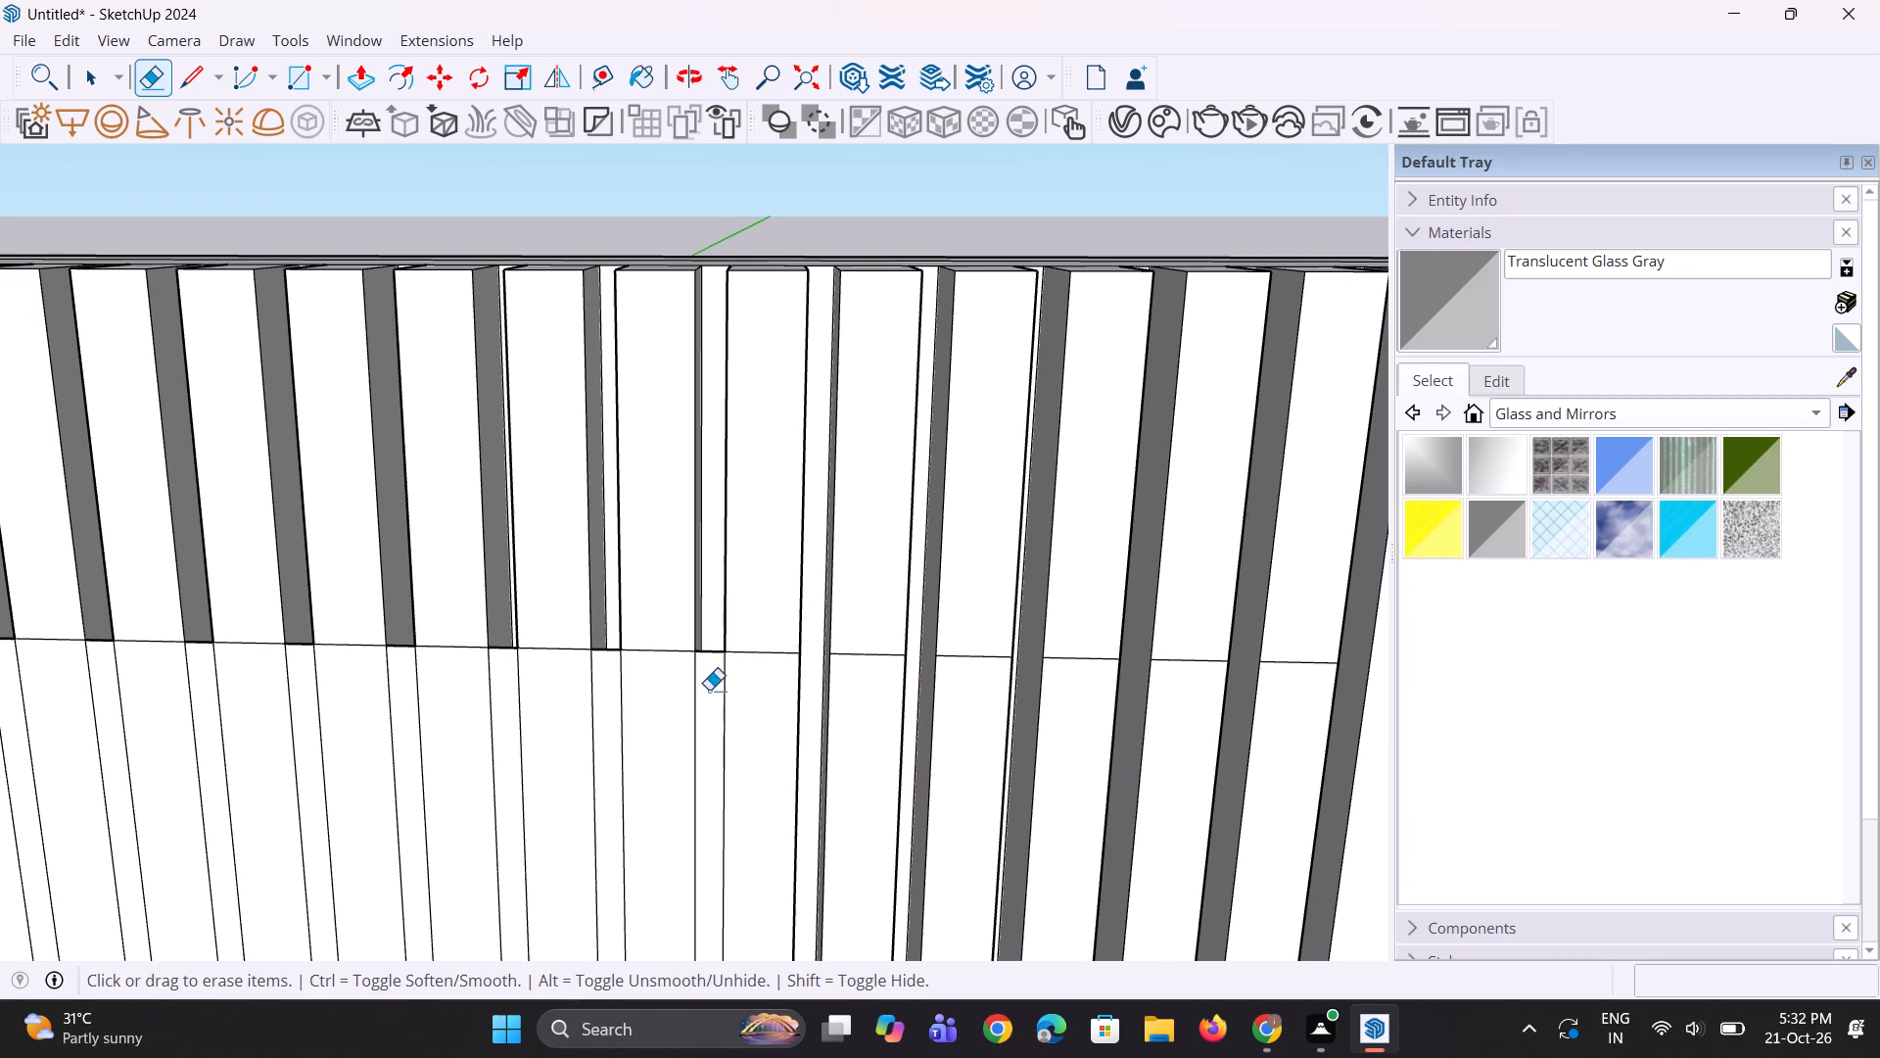
click(714, 656)
scroll(875, 831, down, 4)
scroll(809, 743, up, 4)
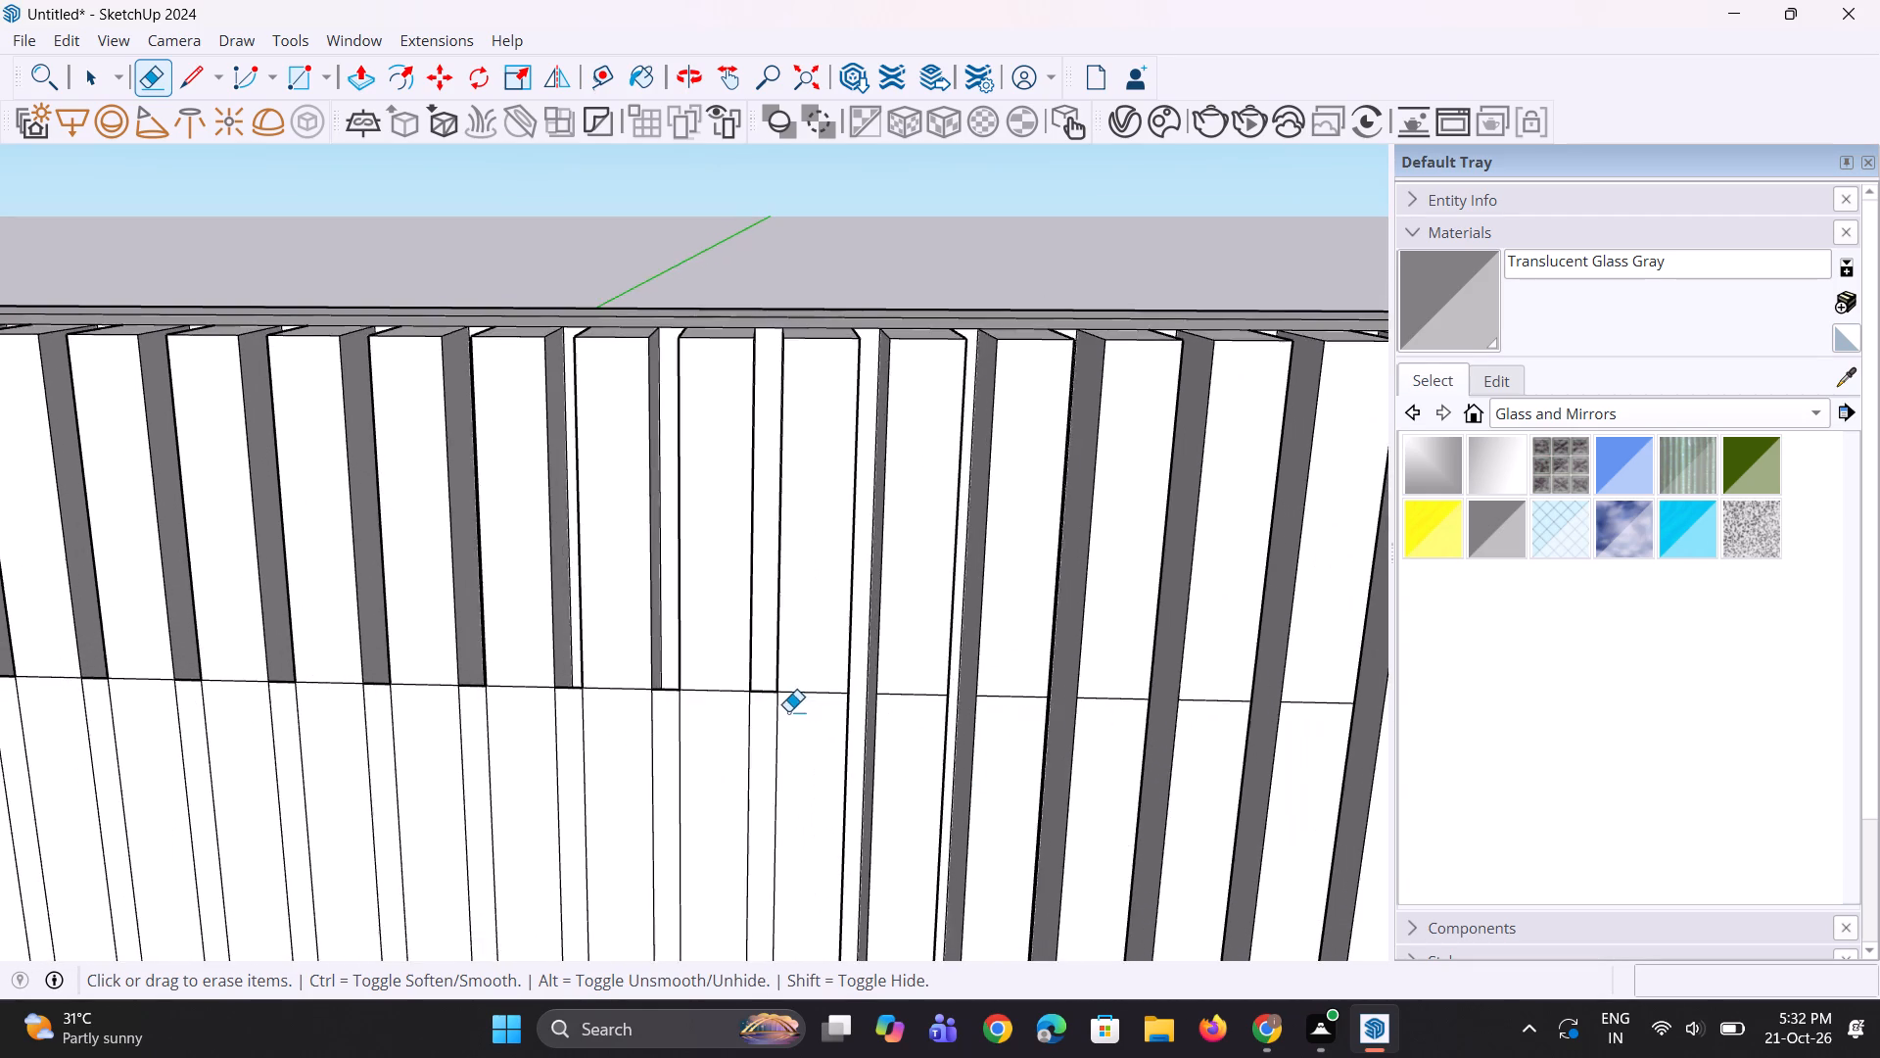
scroll(788, 711, up, 2)
click(759, 684)
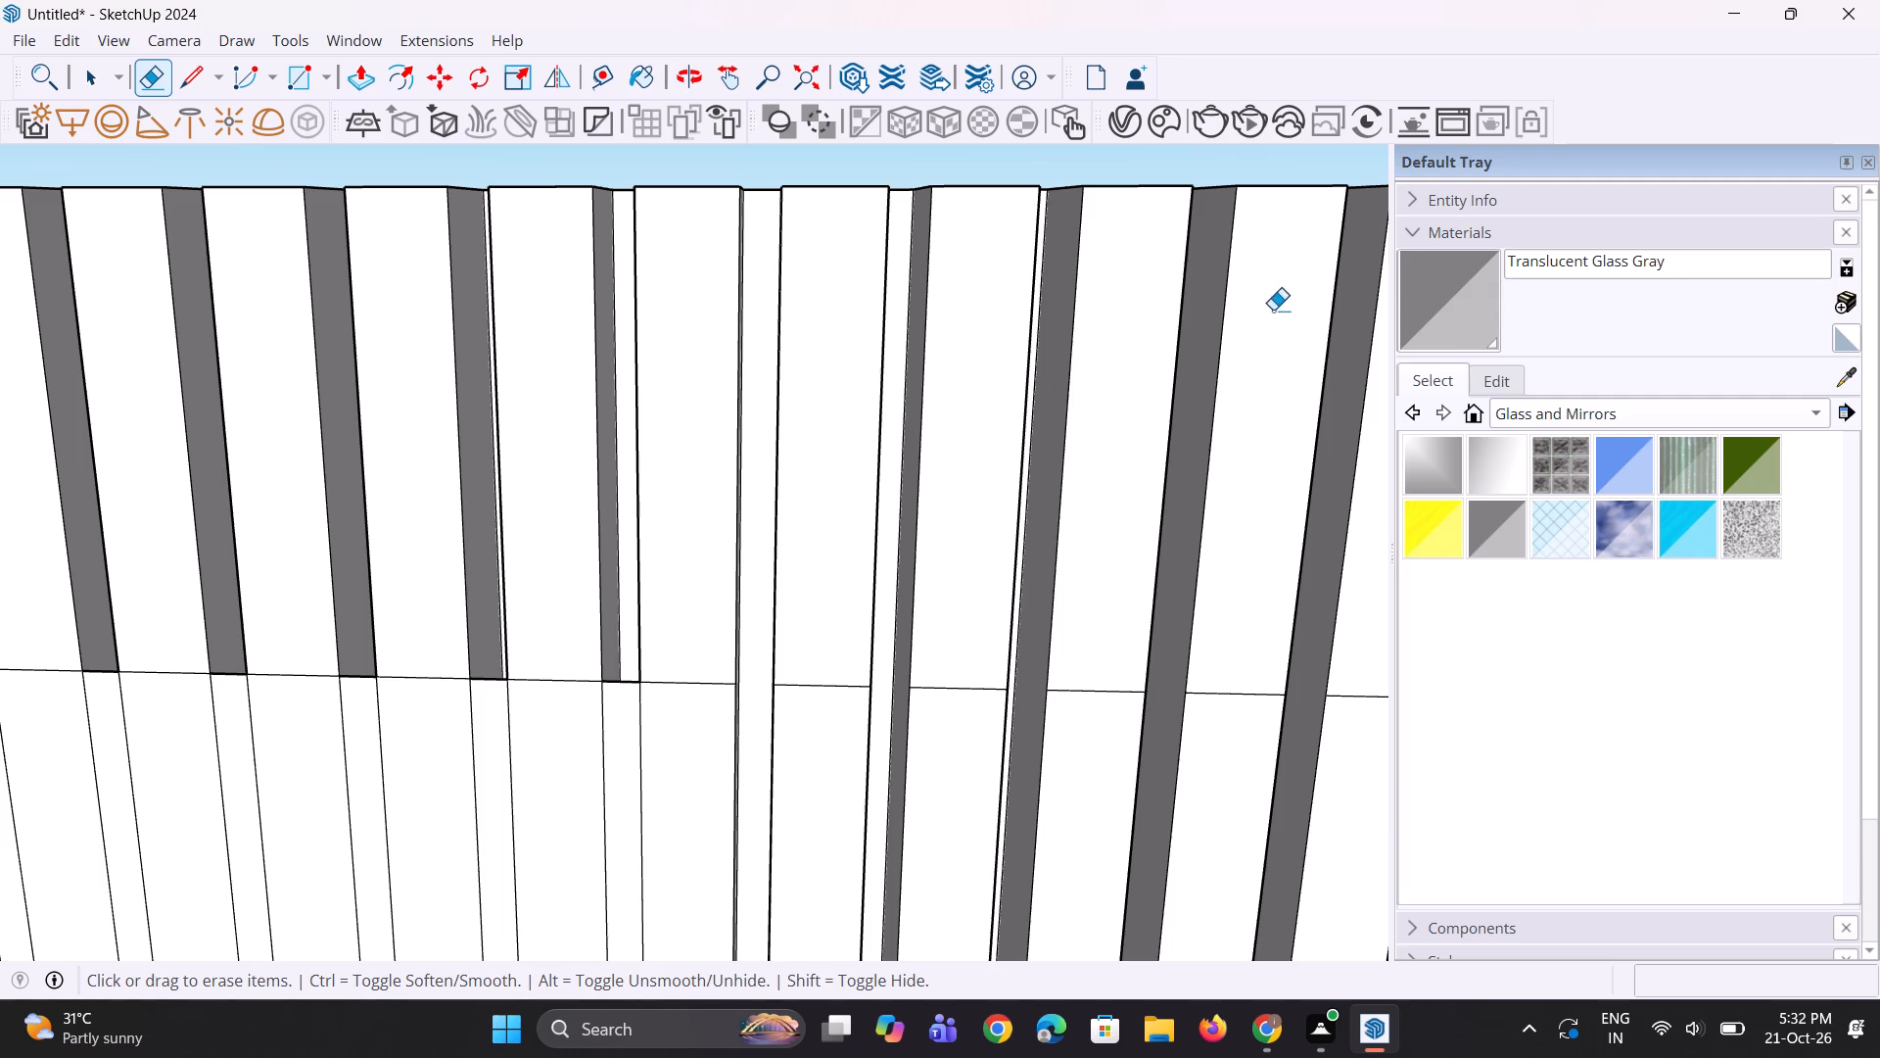
Erase the capping edges of the eighth to eleventh gap strips in the rectangle to remove their bridging faces.
scroll(707, 692, down, 15)
scroll(458, 766, up, 7)
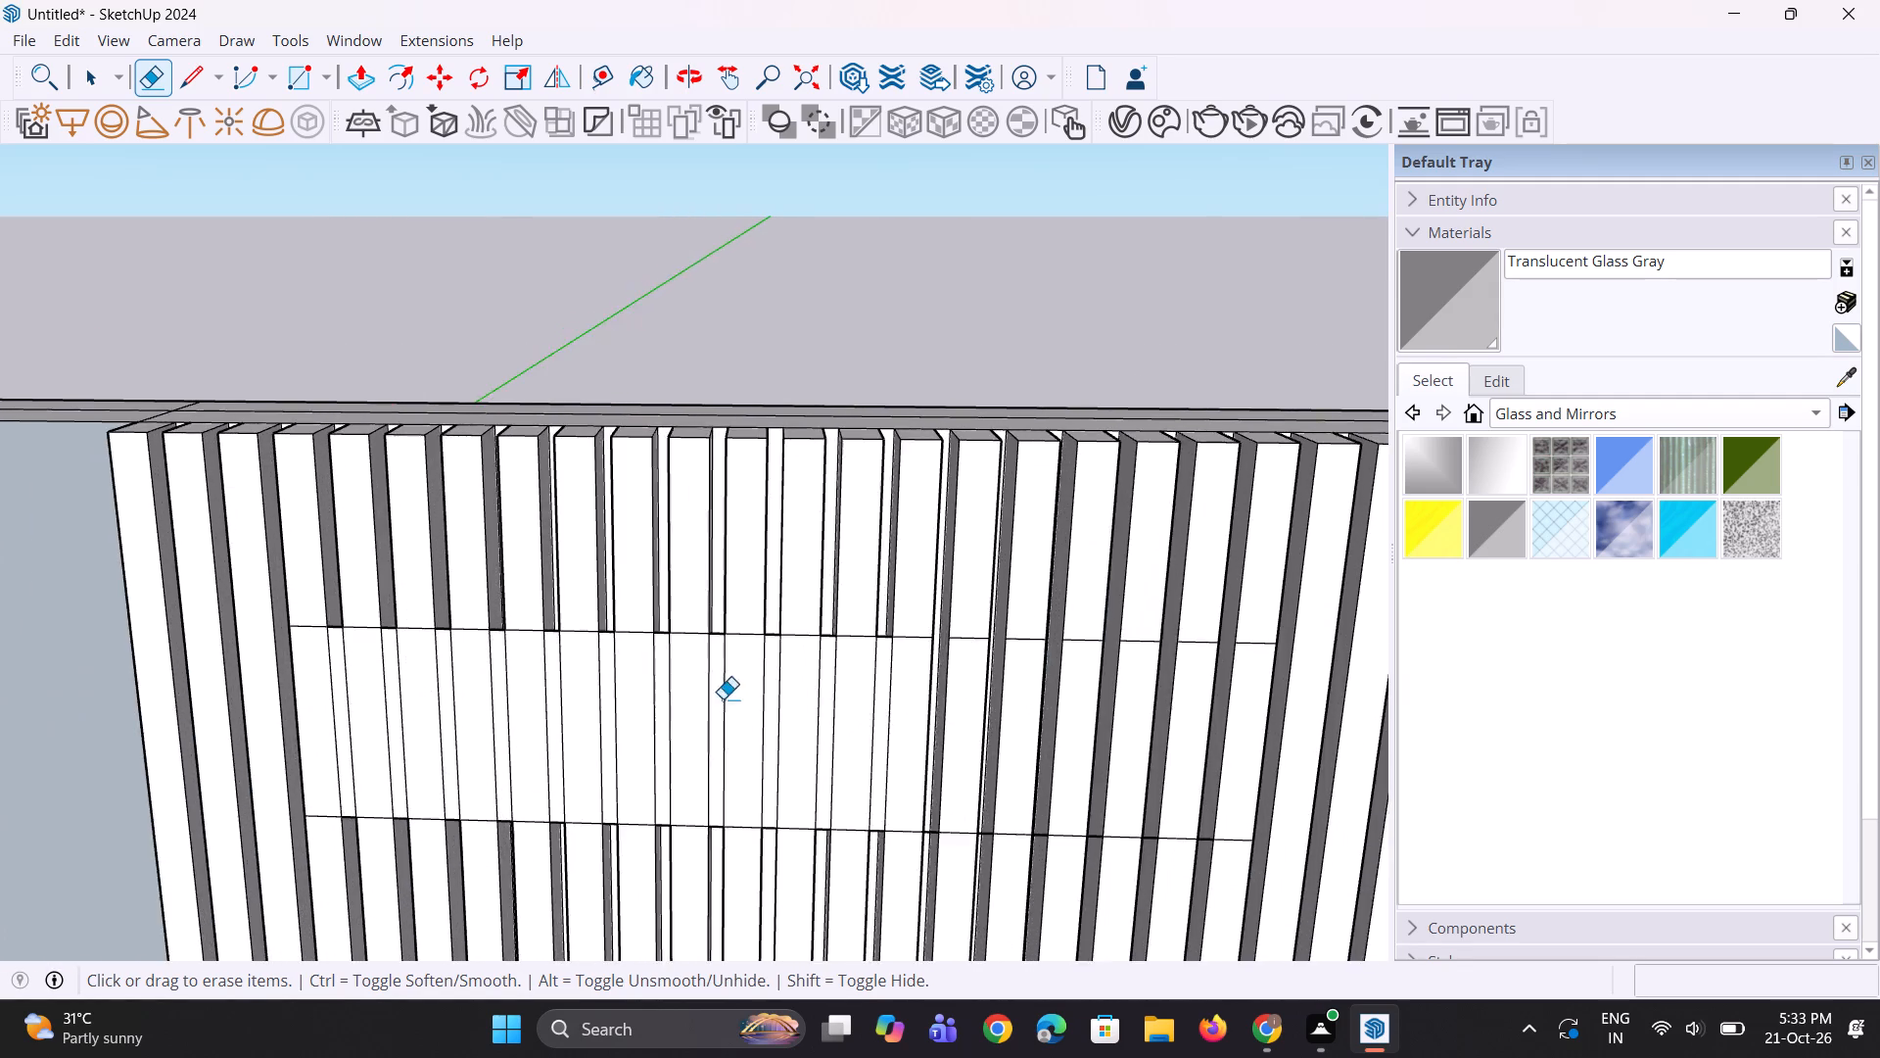
scroll(723, 698, up, 7)
click(977, 587)
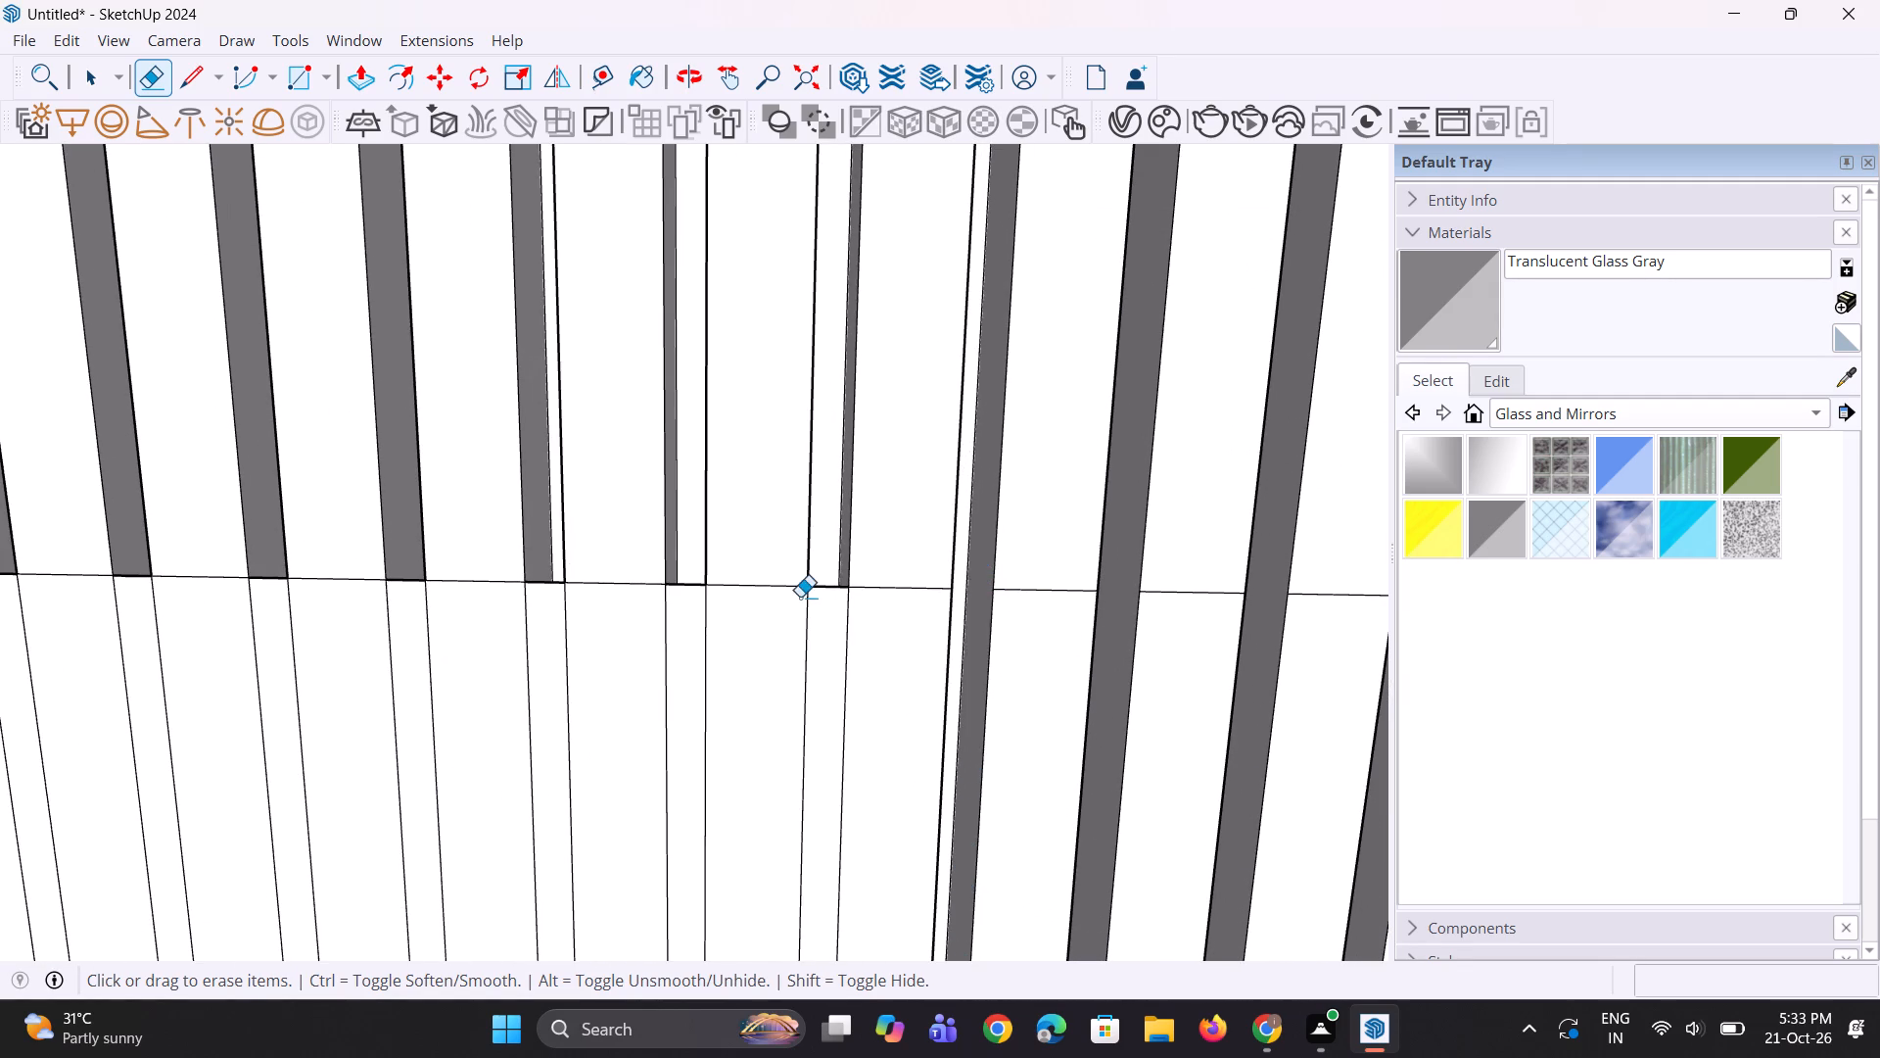
click(843, 591)
click(827, 589)
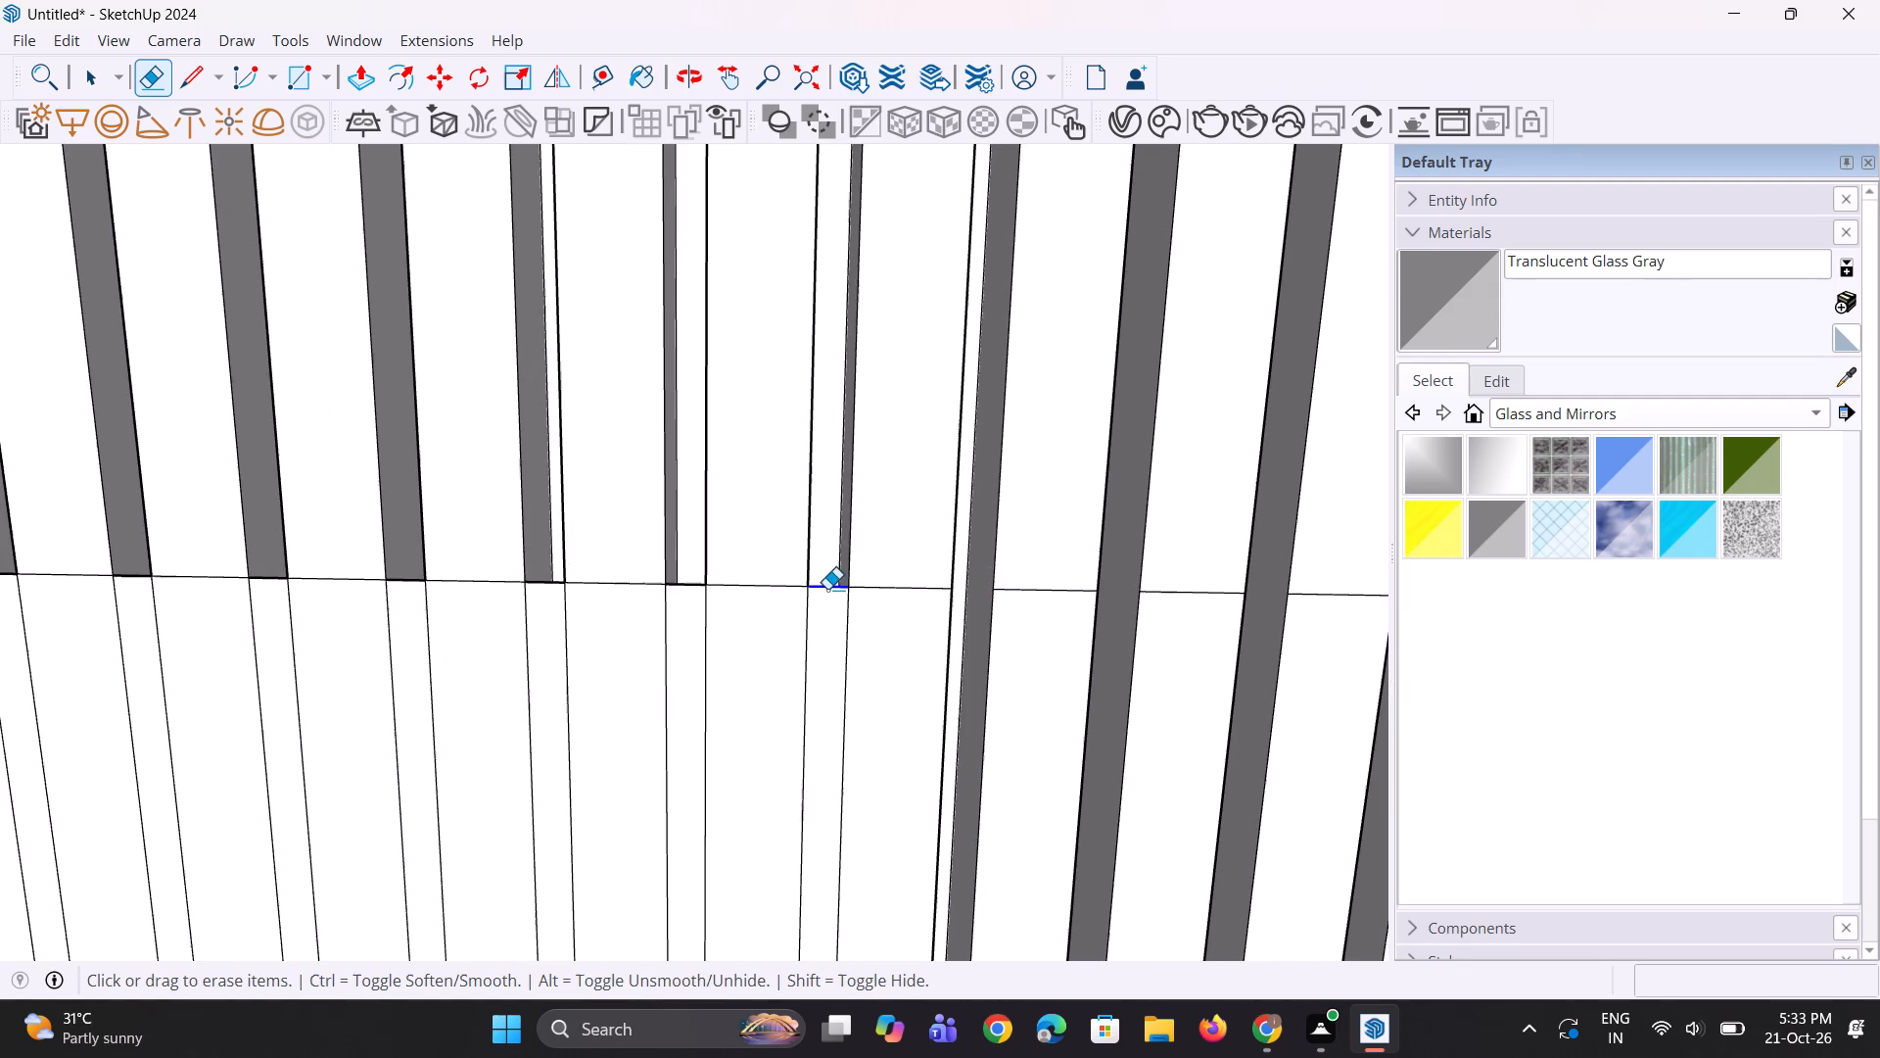
click(695, 584)
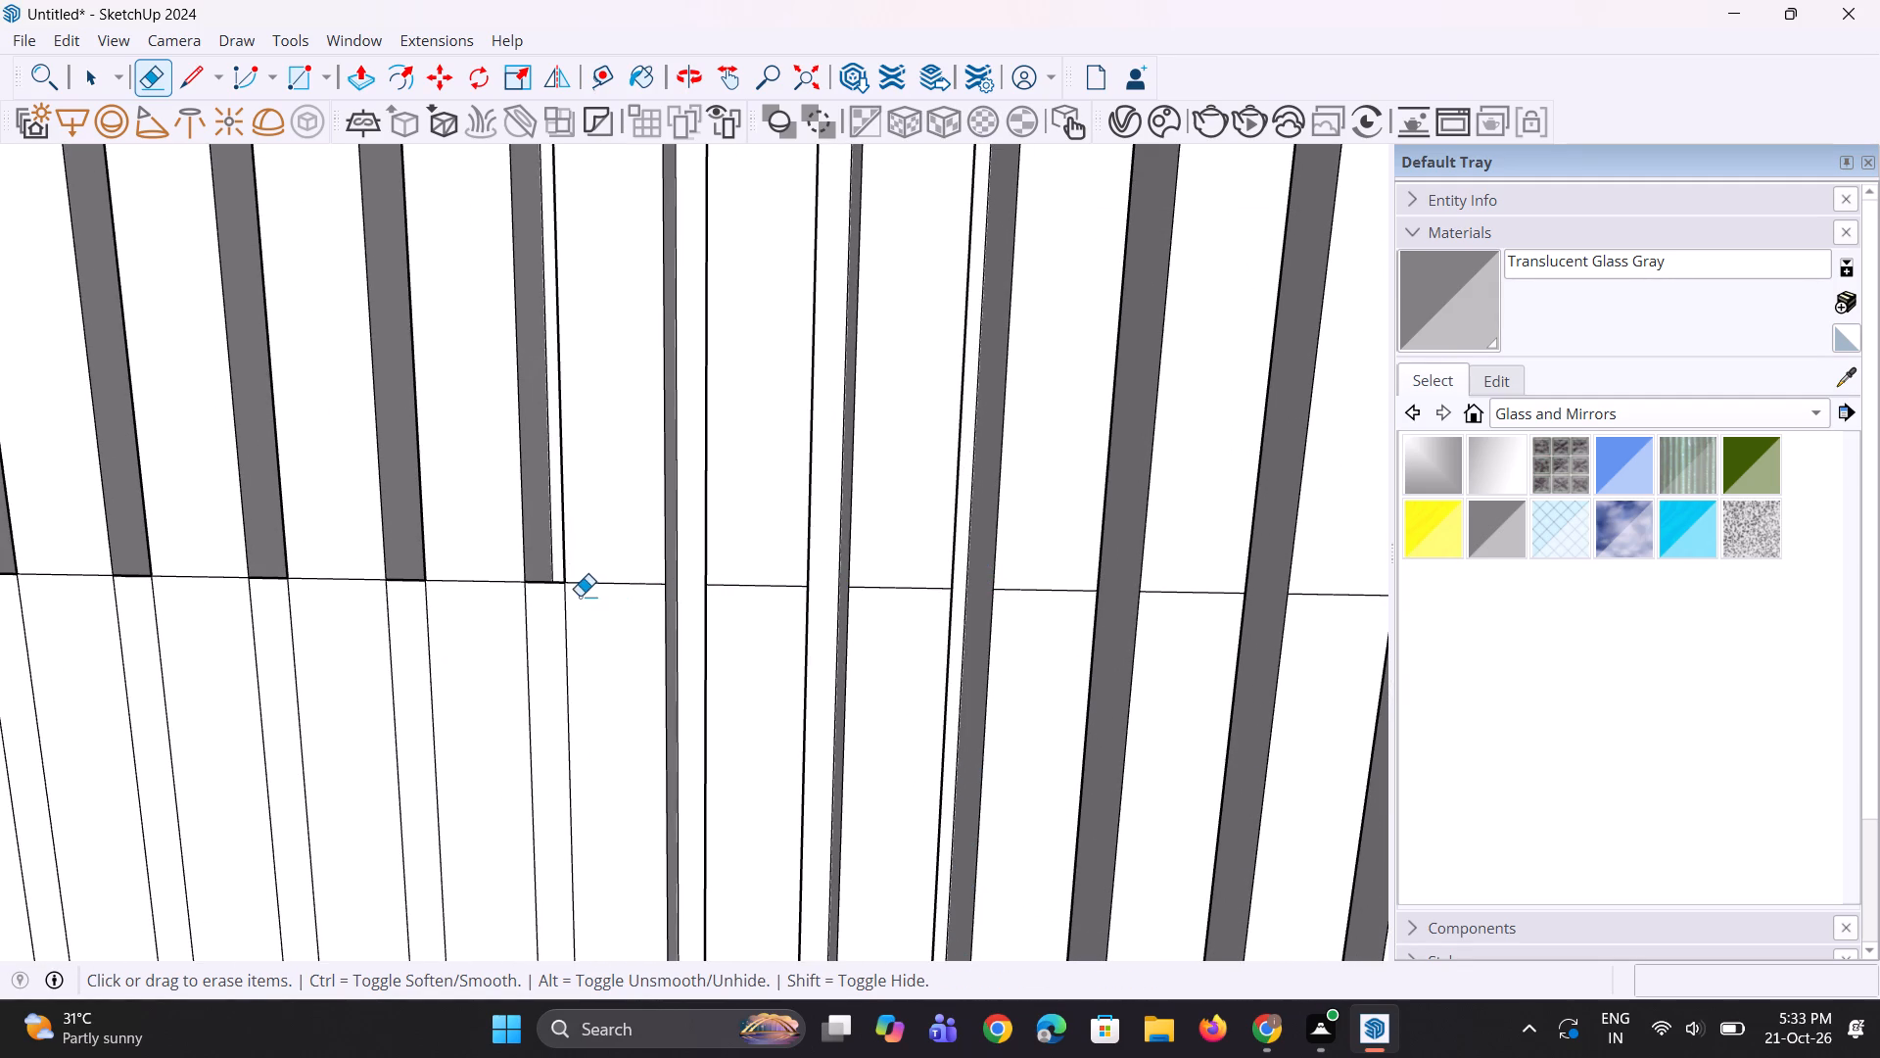
scroll(1168, 638, down, 9)
scroll(860, 645, up, 6)
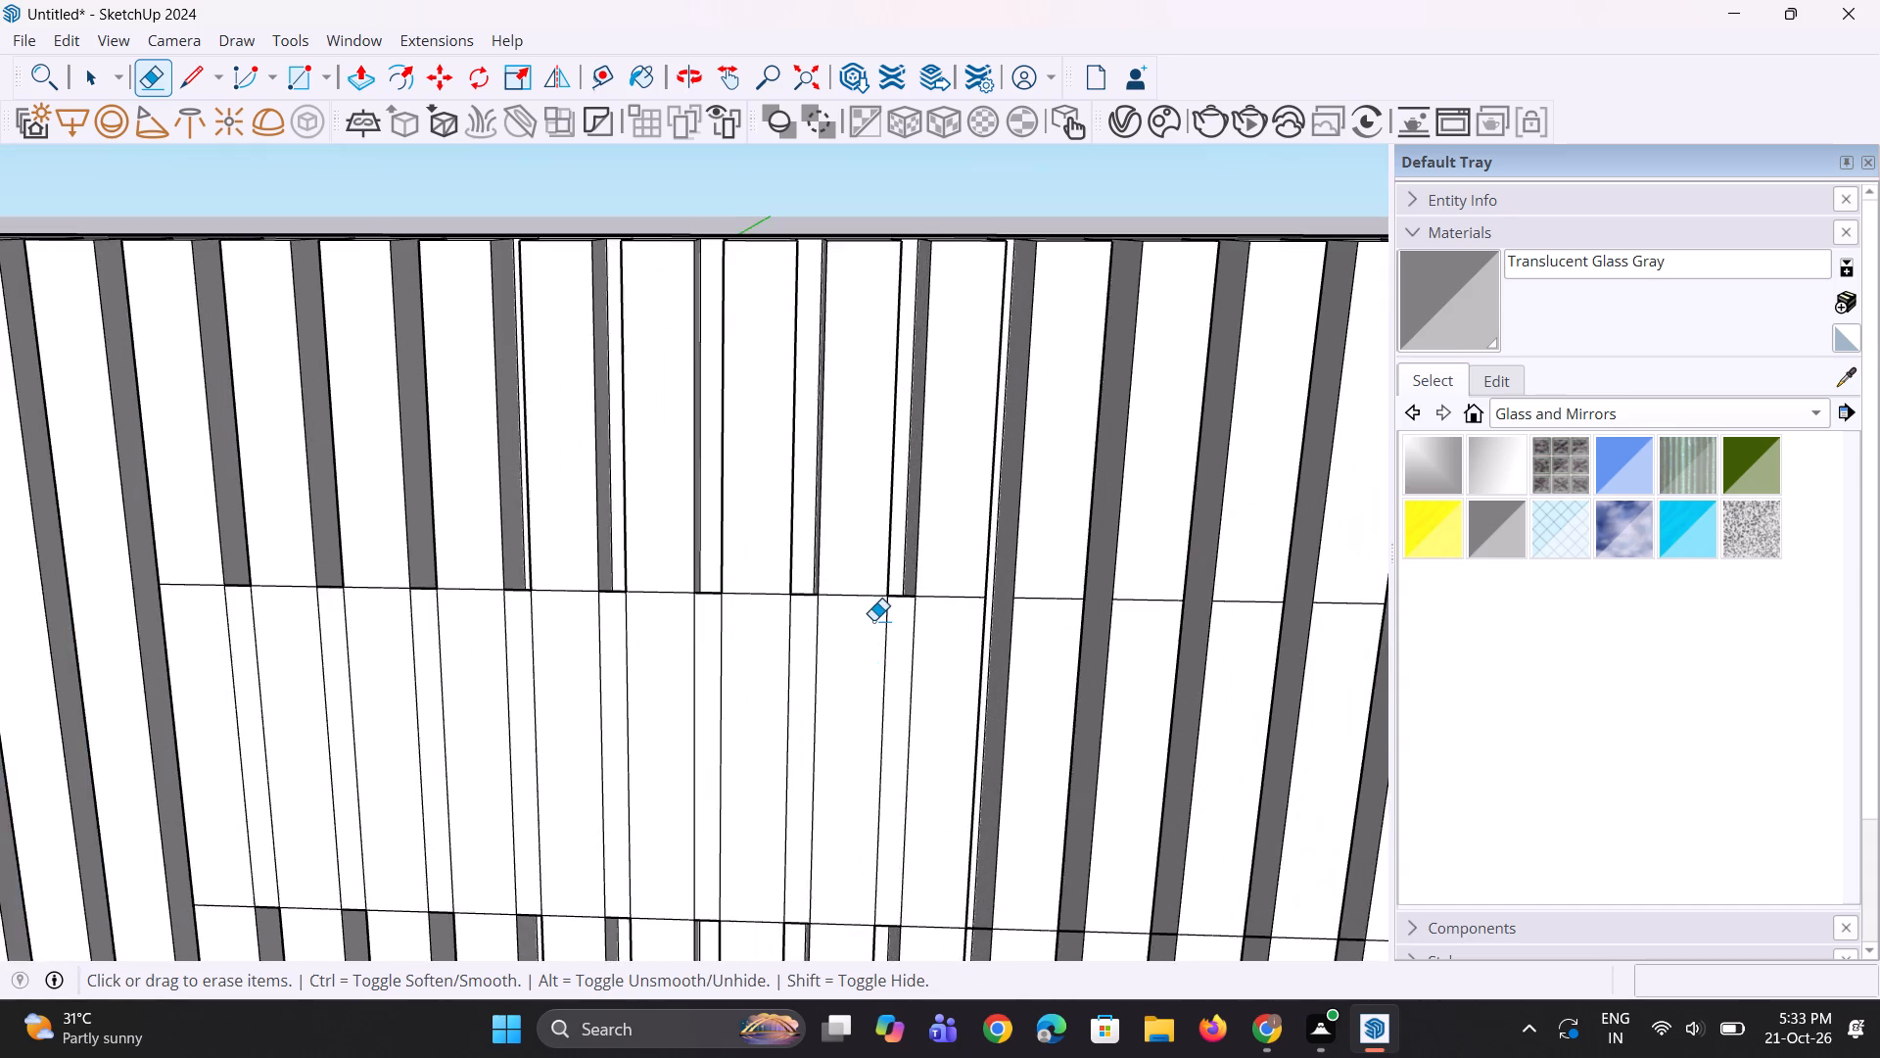
scroll(873, 620, up, 2)
click(923, 588)
Erase the capping edges of the twelfth to fifteenth gap strips in the rectangle to remove their bridging faces.
scroll(1006, 665, down, 2)
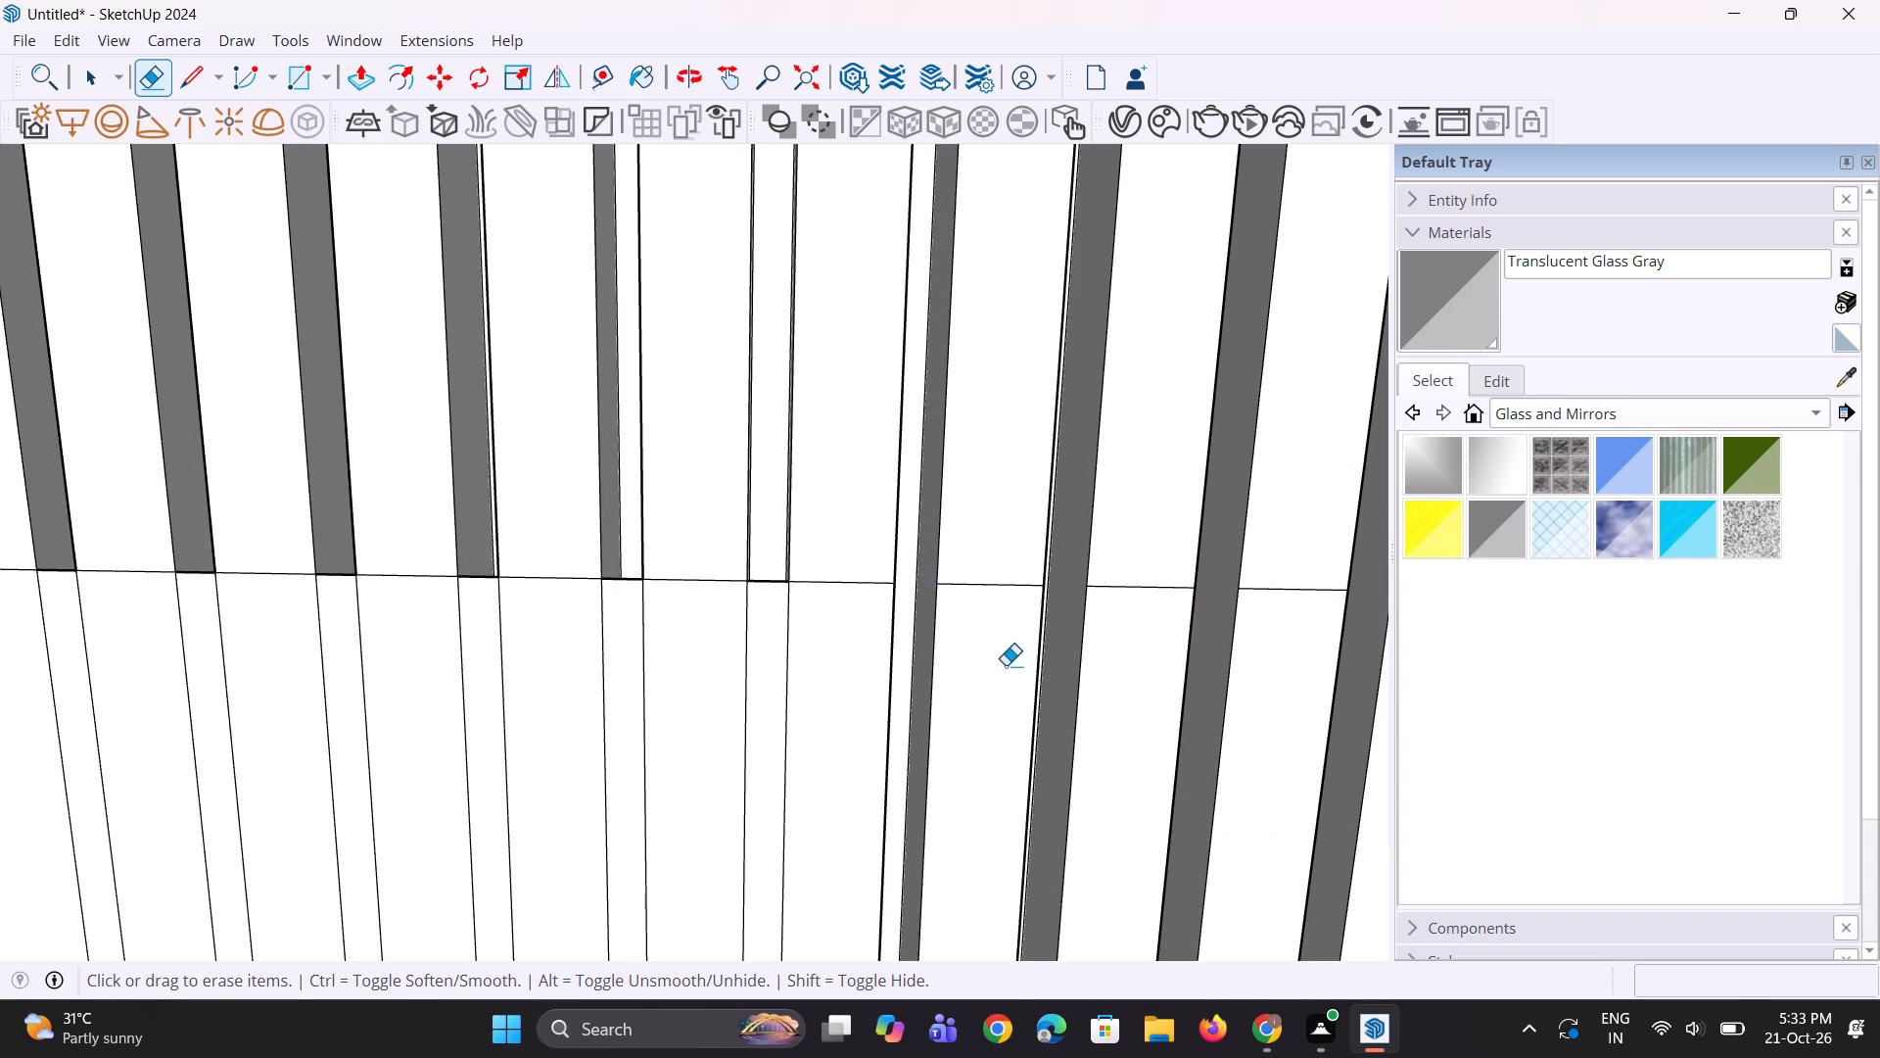
scroll(1006, 665, down, 8)
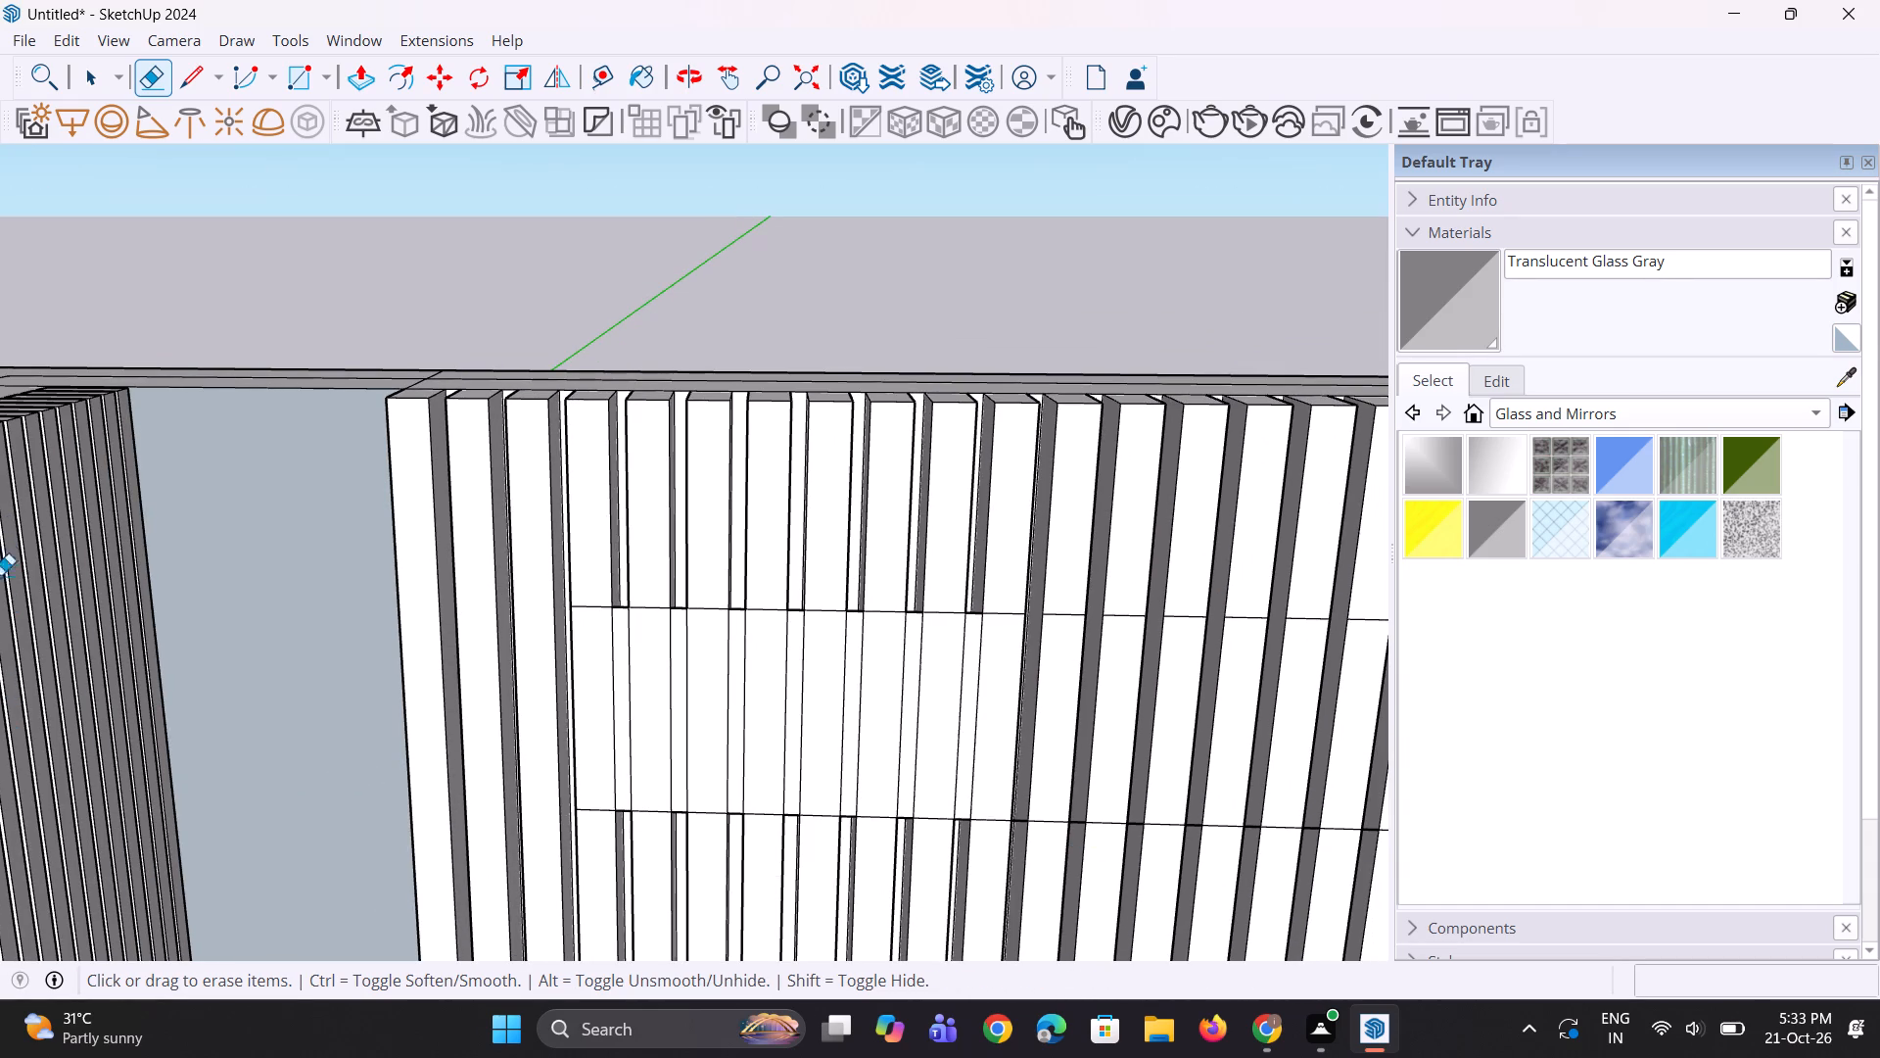
scroll(973, 583, up, 5)
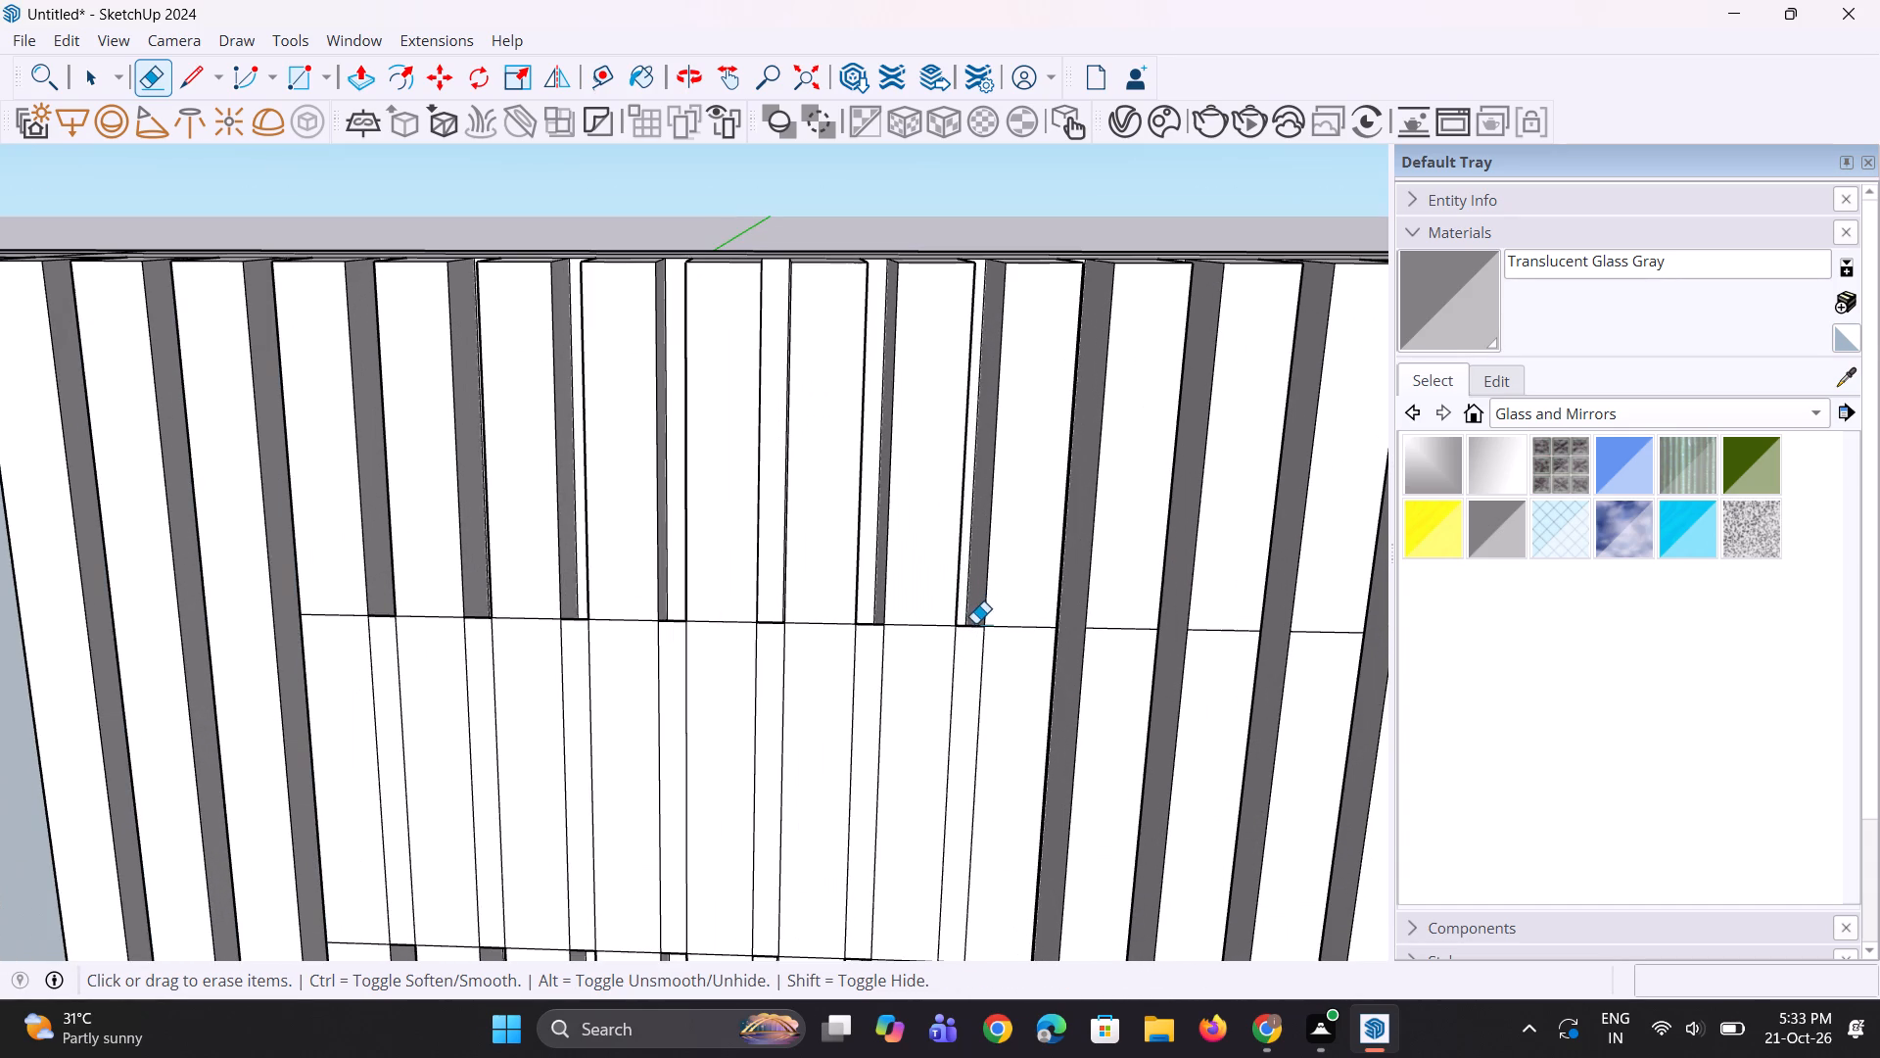
click(977, 627)
click(877, 624)
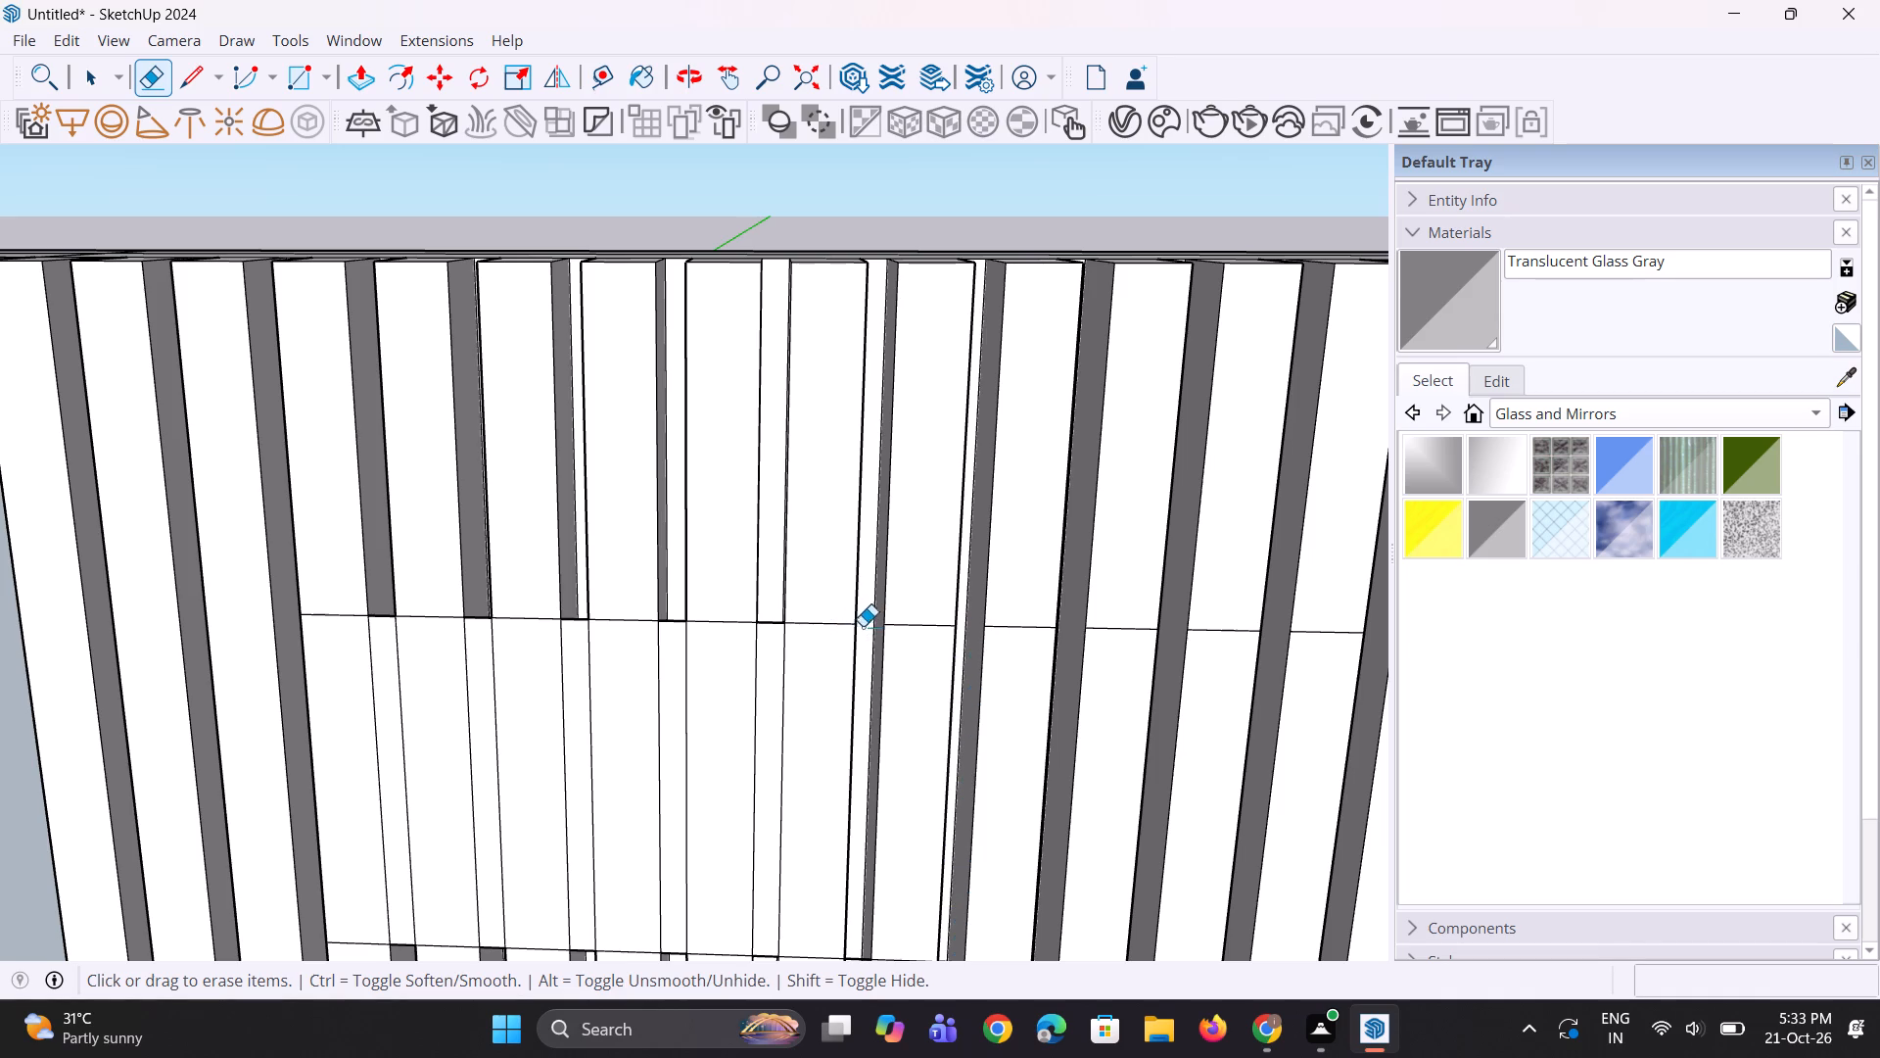
click(771, 625)
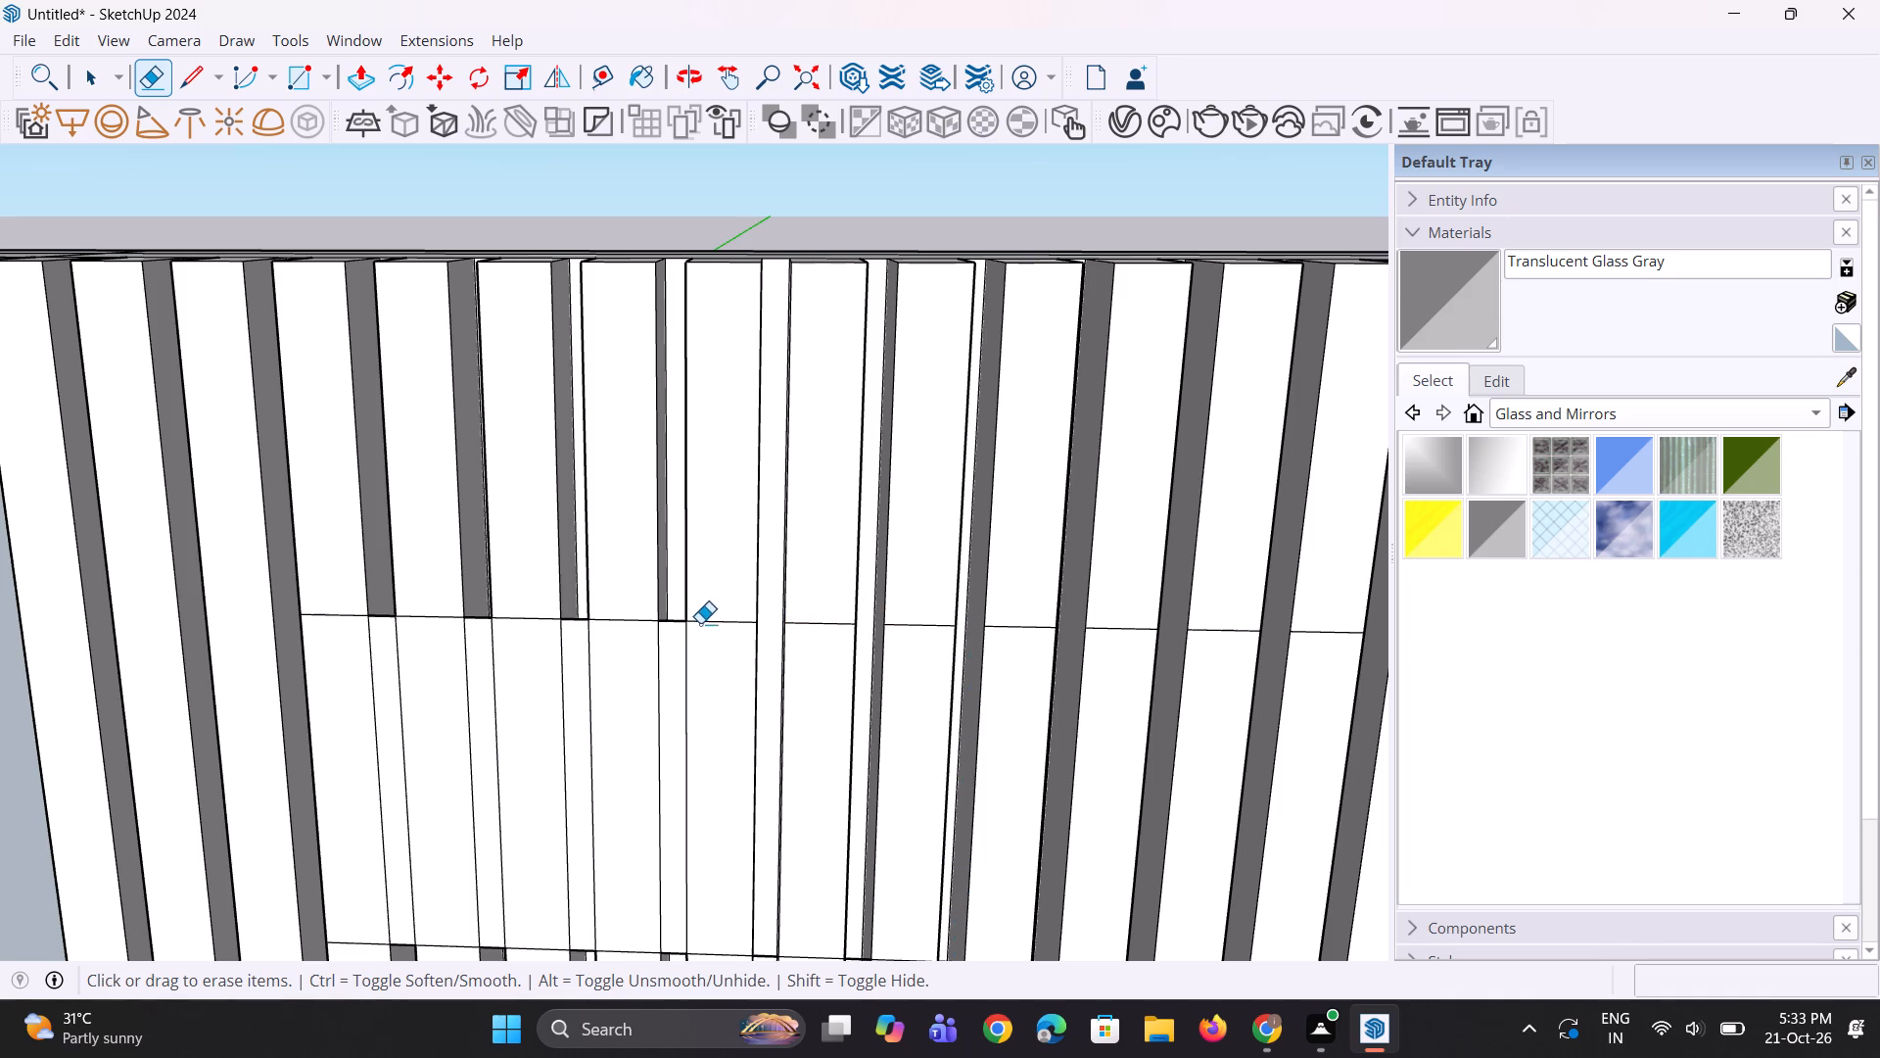
click(679, 625)
click(673, 625)
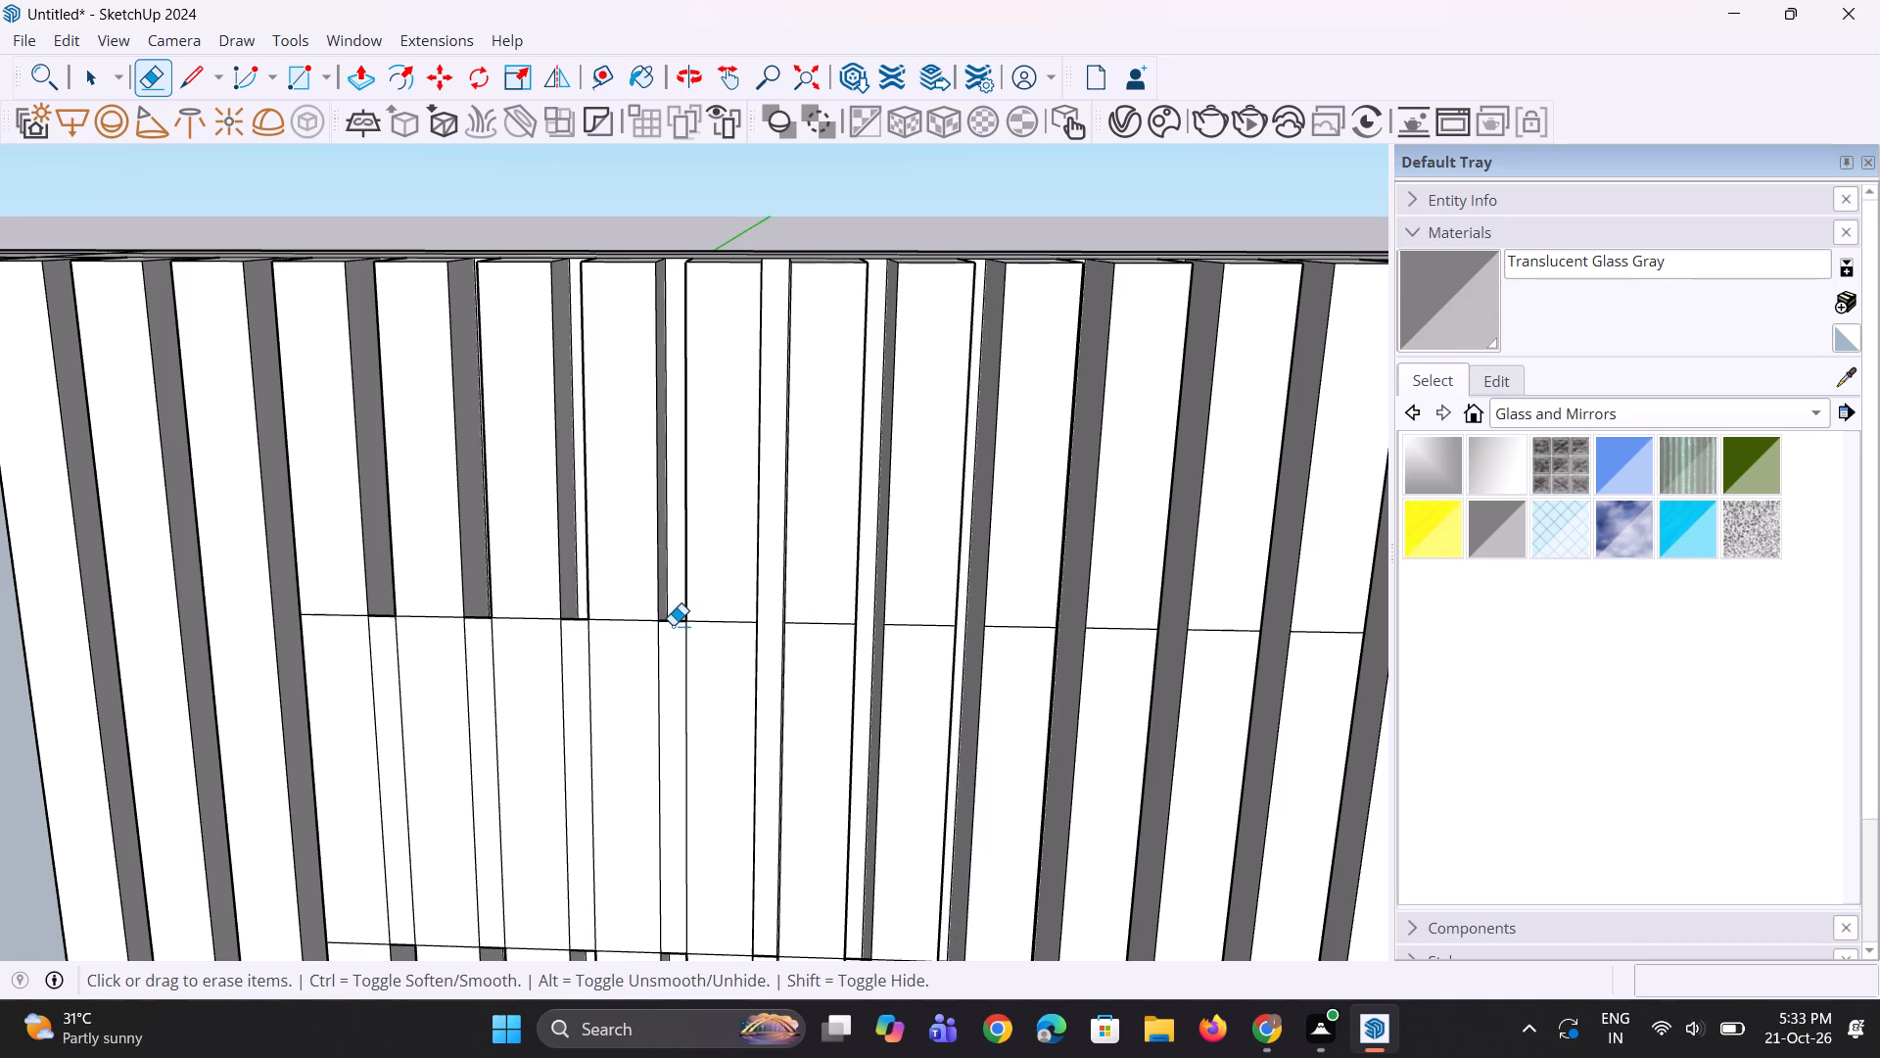
click(670, 619)
Erase the capping edges of the rectangle's last three gap strips, keeping the wall face behind the slats.
click(581, 624)
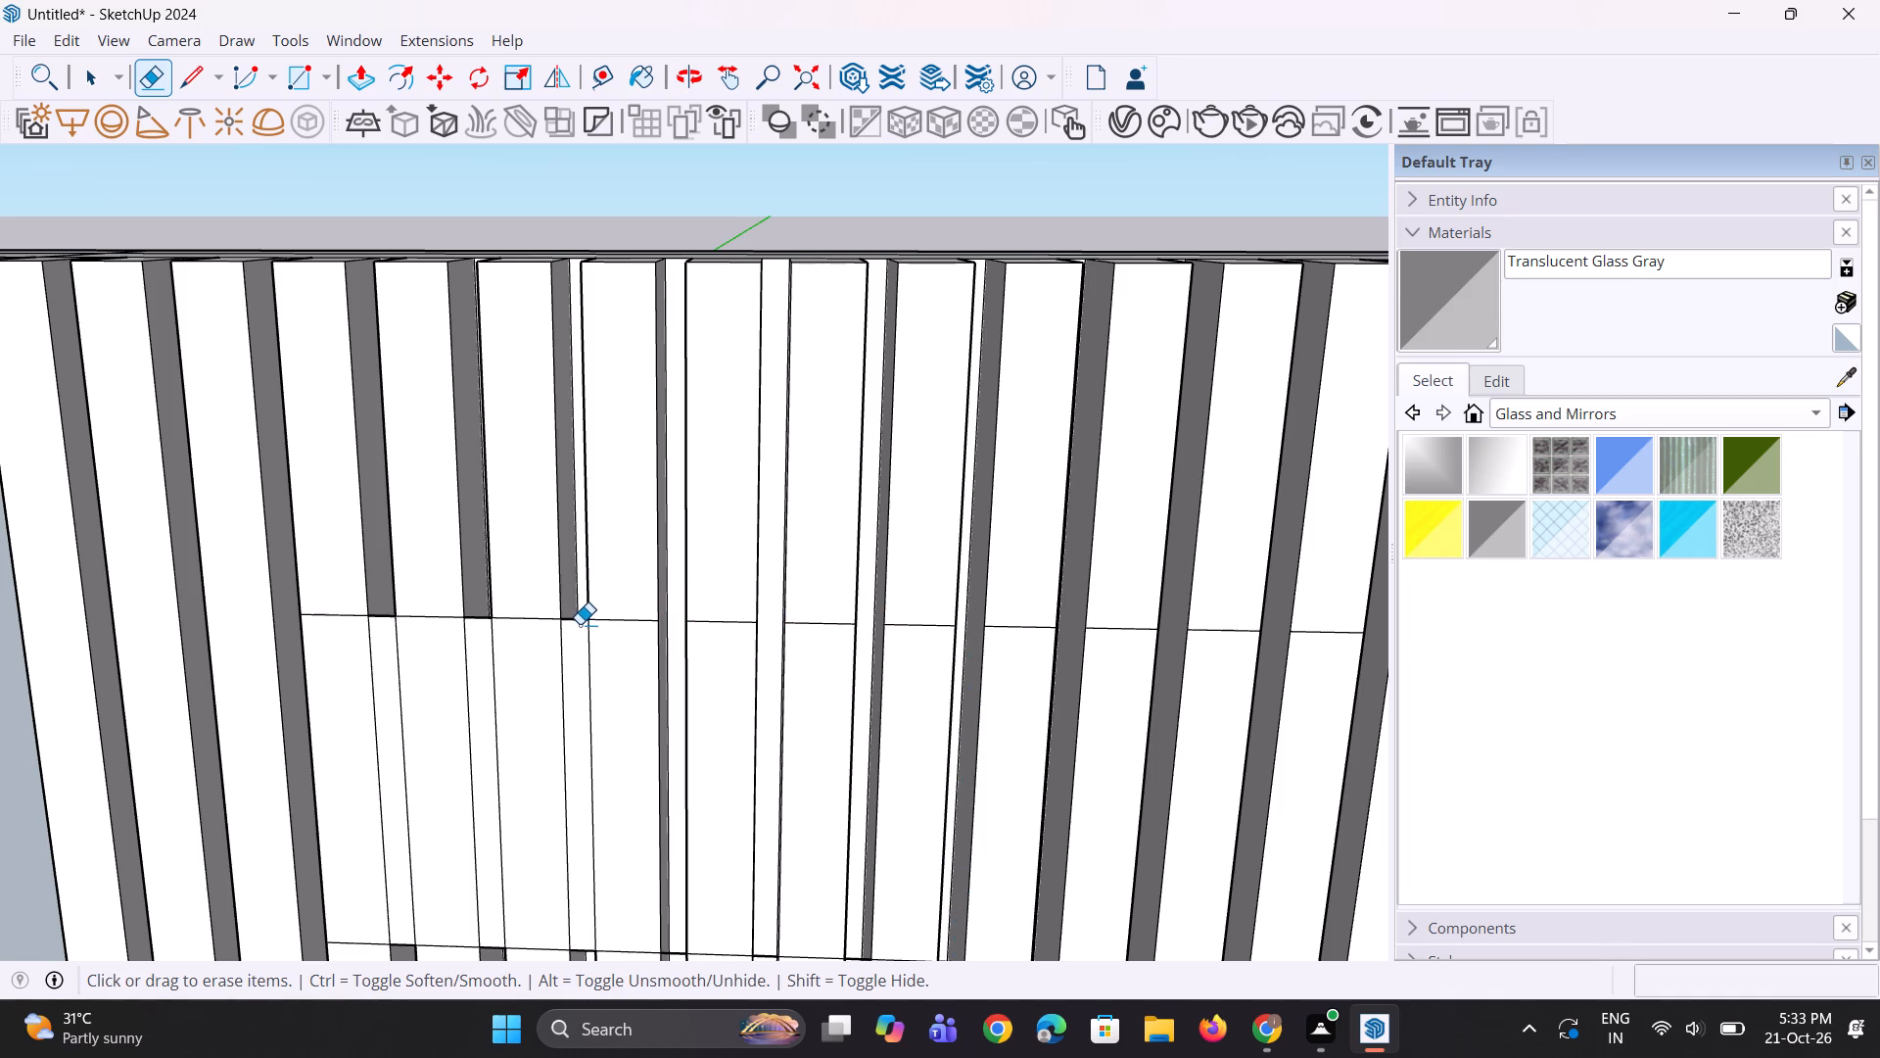
click(580, 618)
click(486, 614)
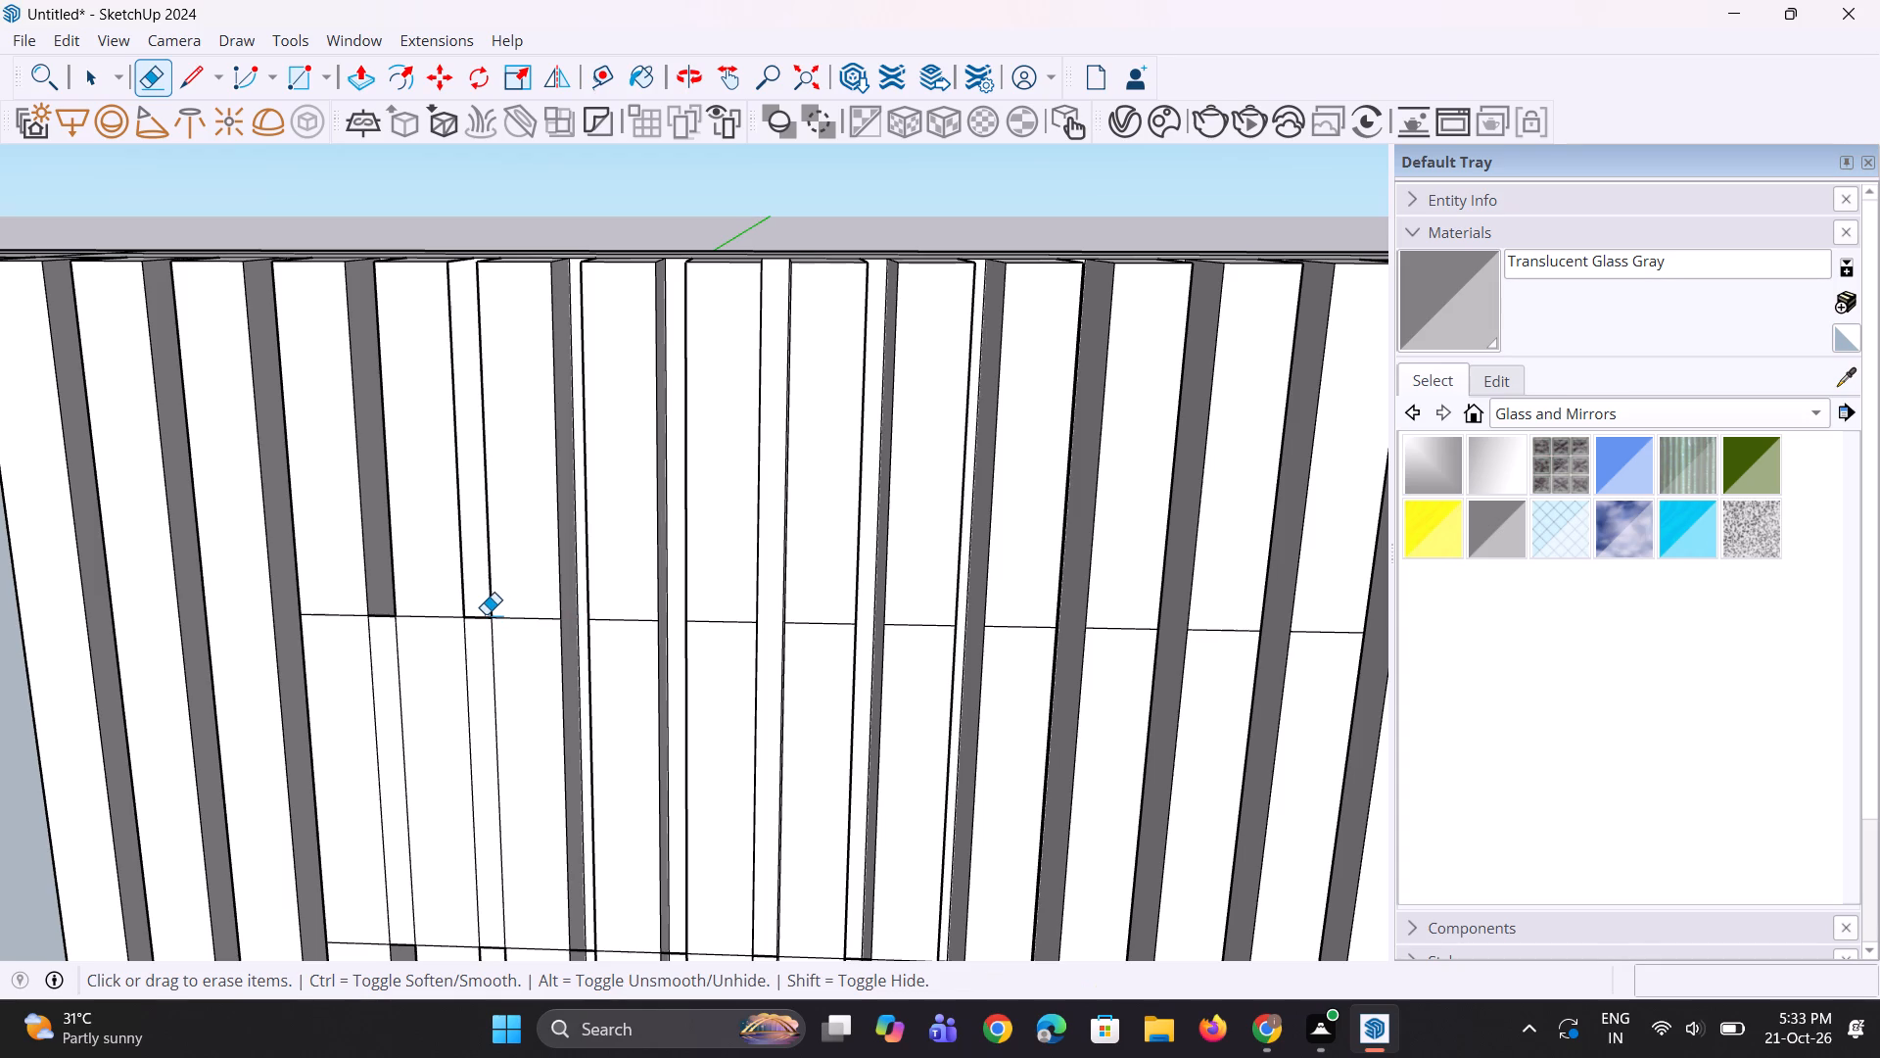
key(ctrl+z)
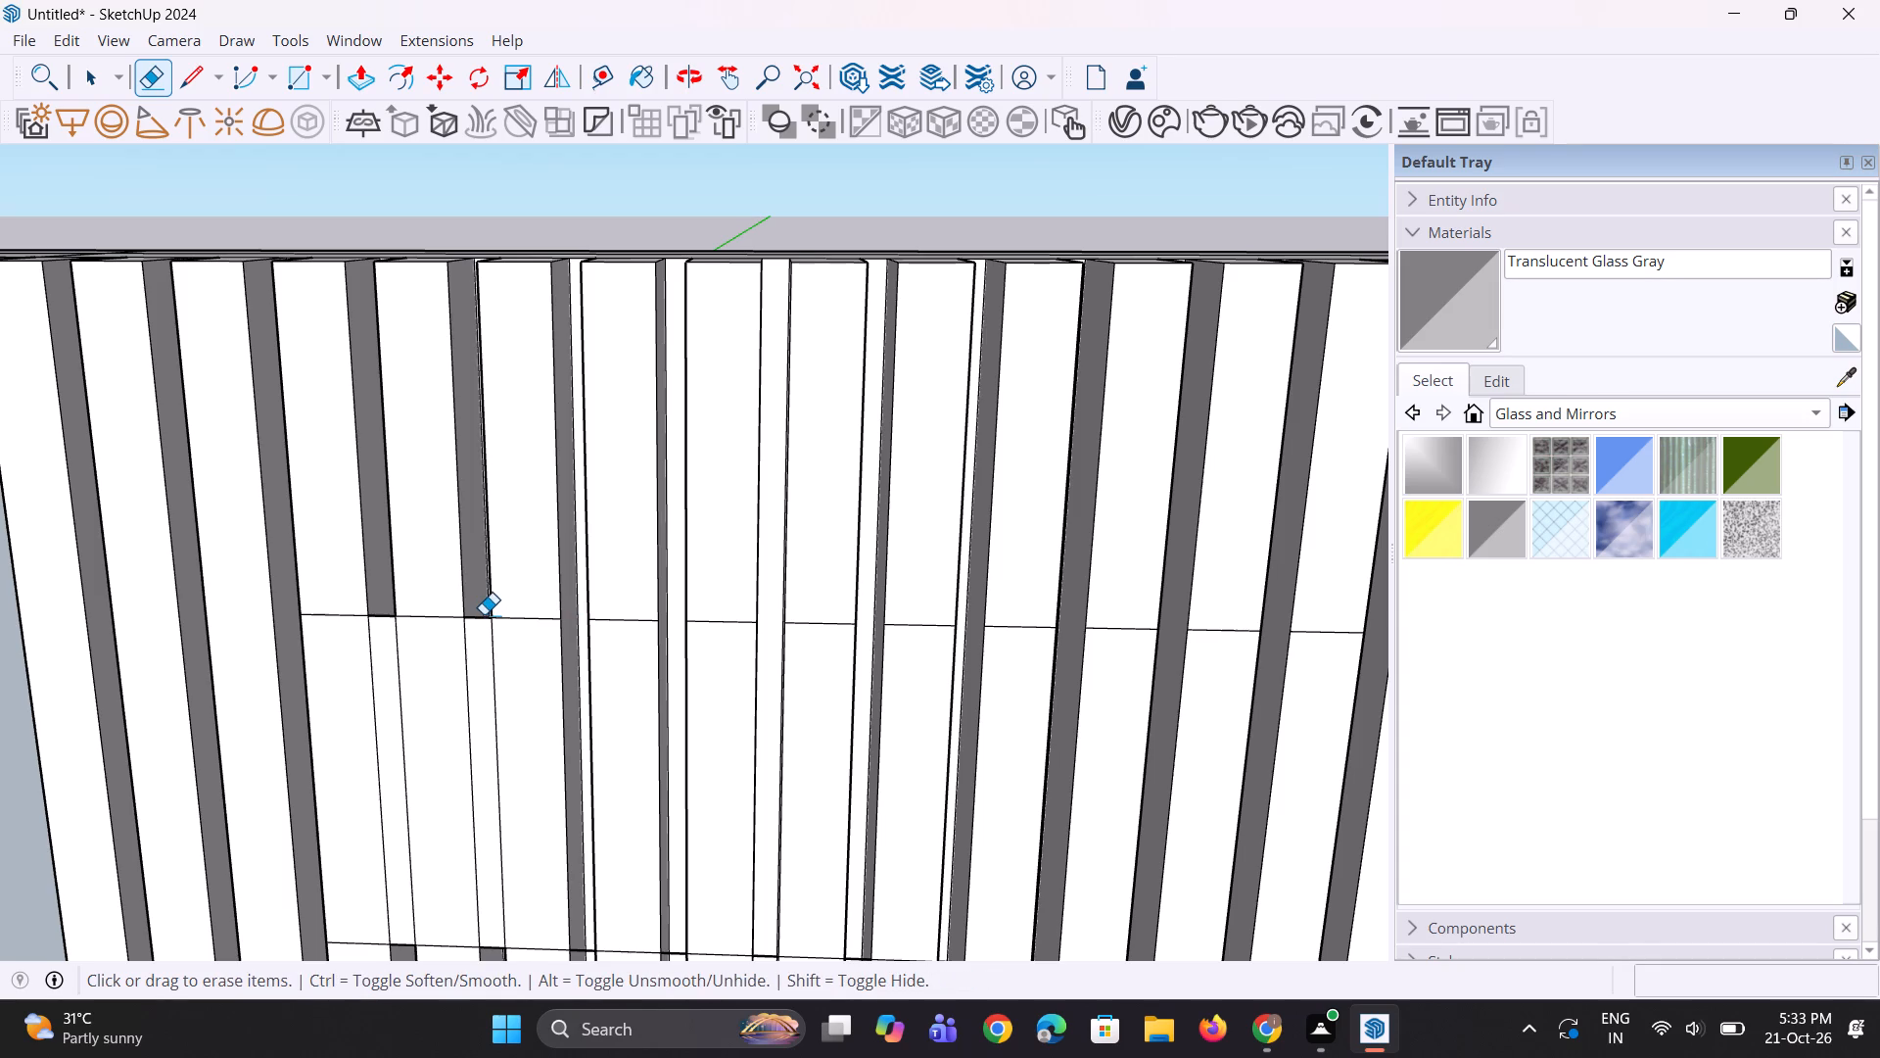
click(481, 621)
click(385, 620)
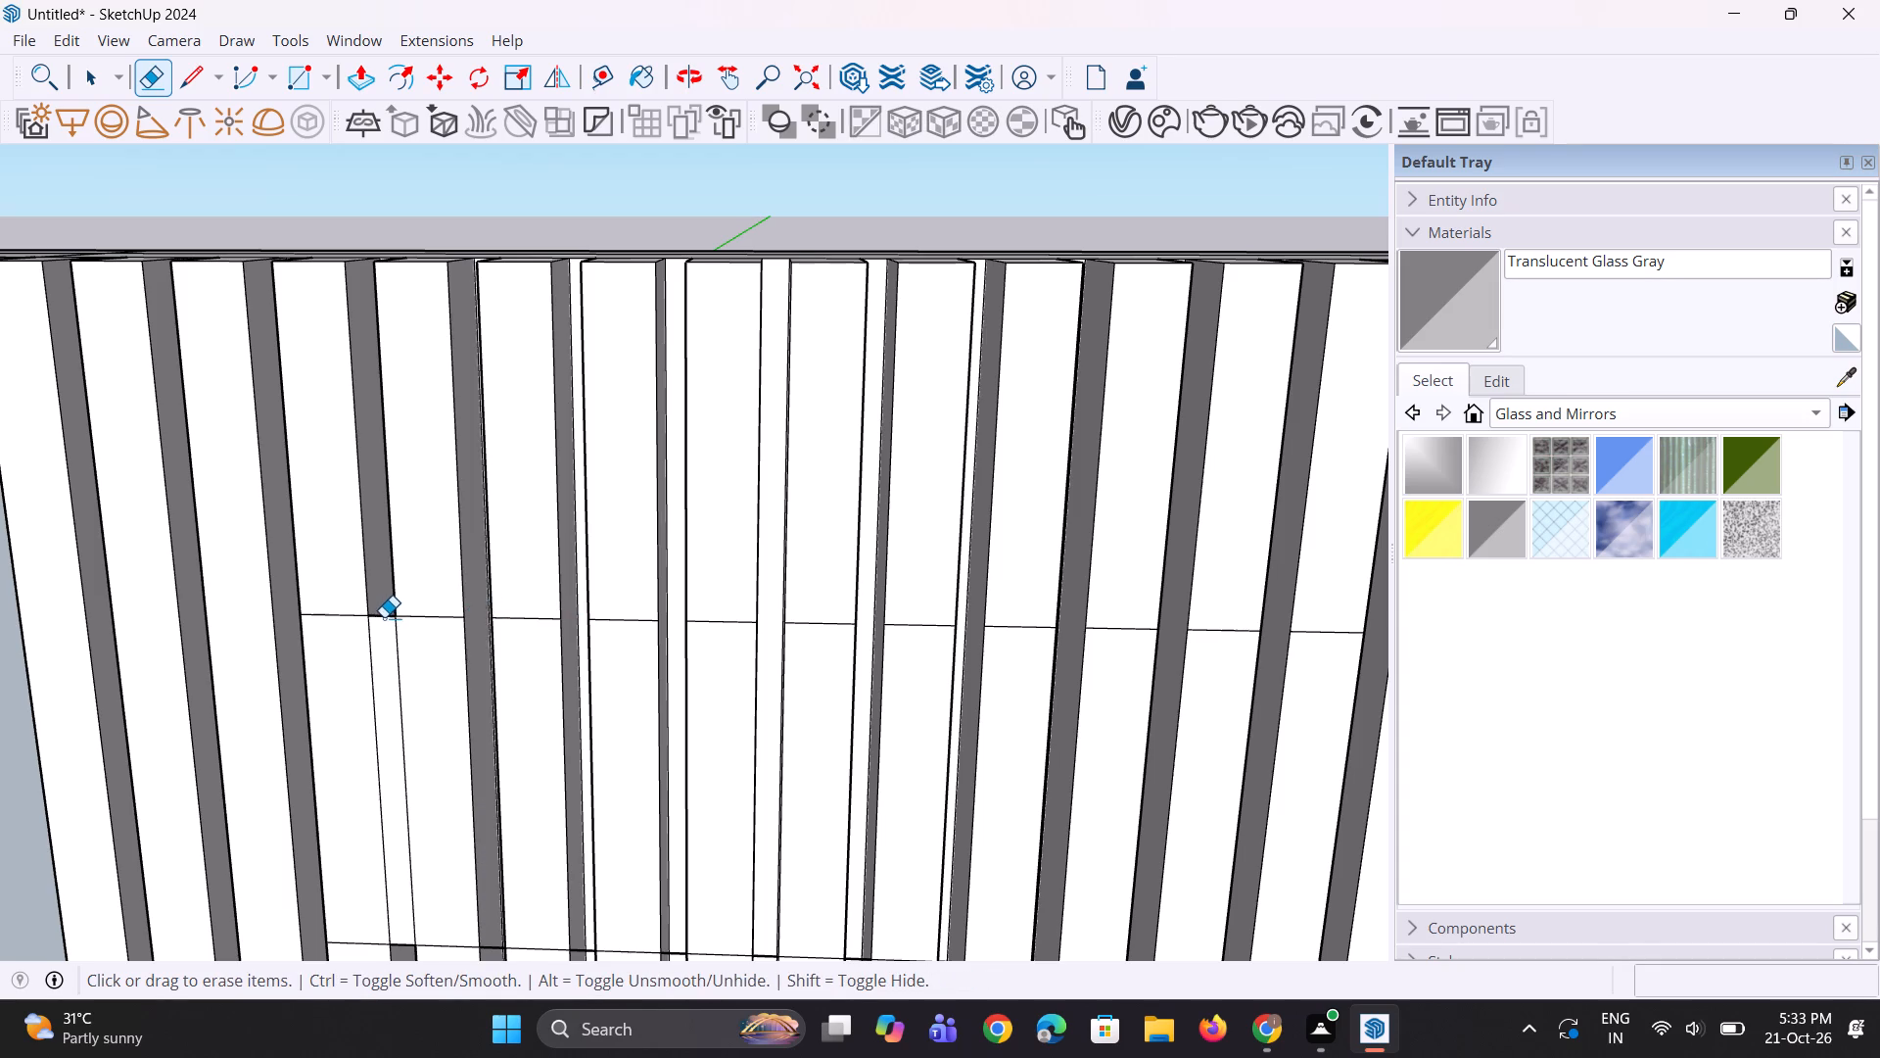
click(385, 616)
Push the first four slat strips inside the marked rectangle back 10 3/8", beginning at the rectangle's right-hand end.
scroll(427, 642, down, 11)
middle_drag(619, 706, 772, 702)
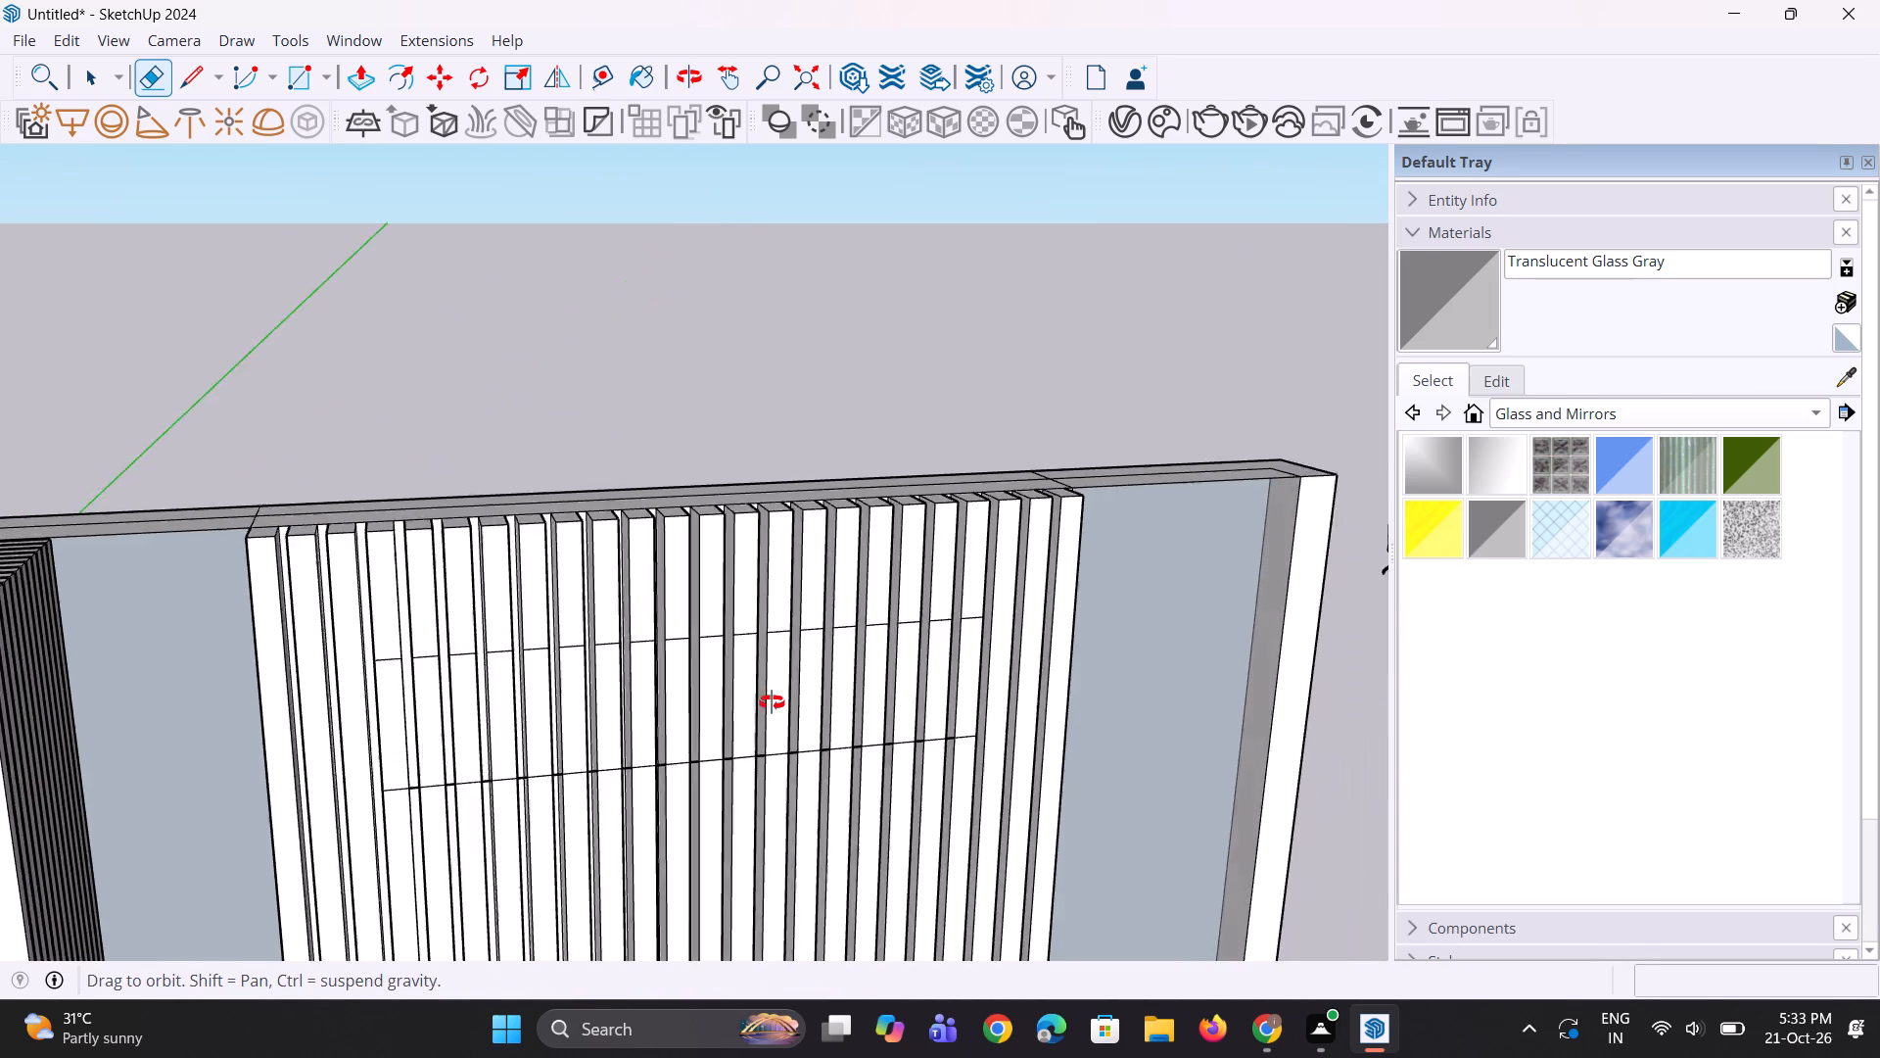
middle_drag(772, 702, 471, 758)
scroll(1087, 709, up, 3)
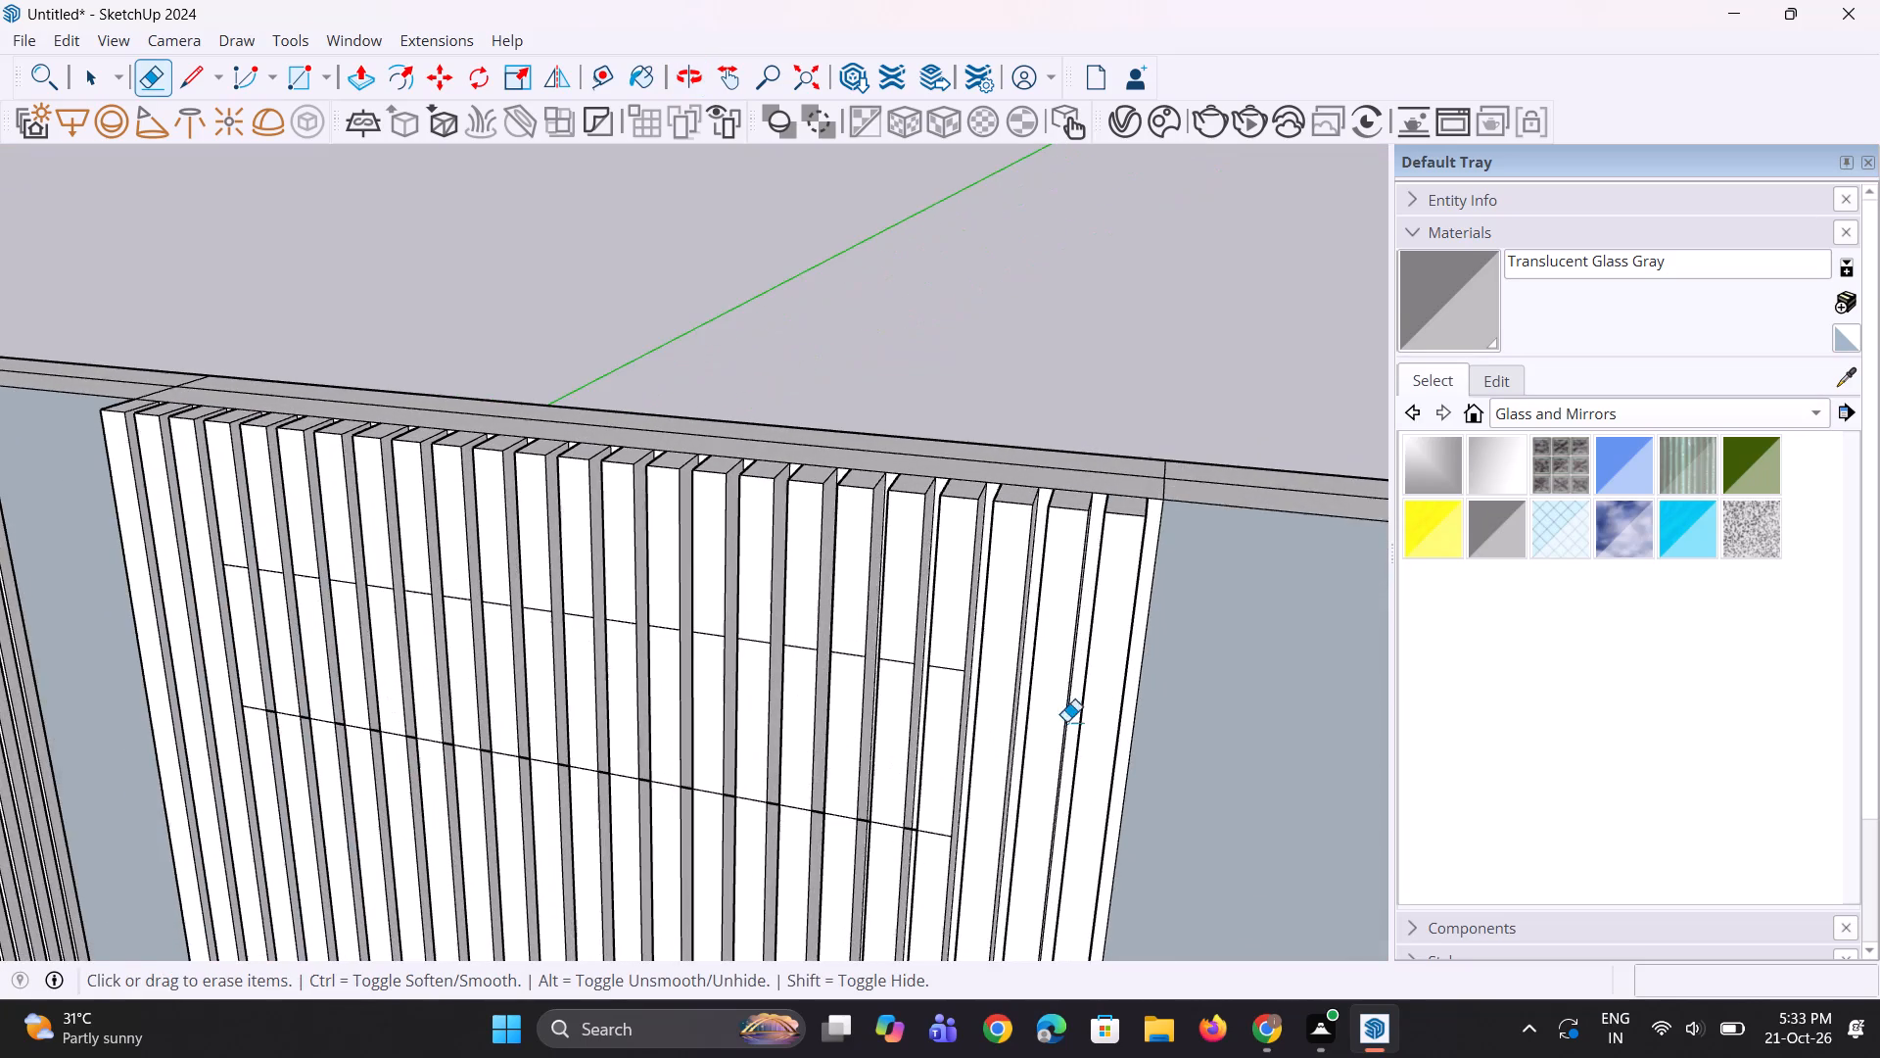
scroll(1016, 764, up, 1)
key(p)
click(937, 736)
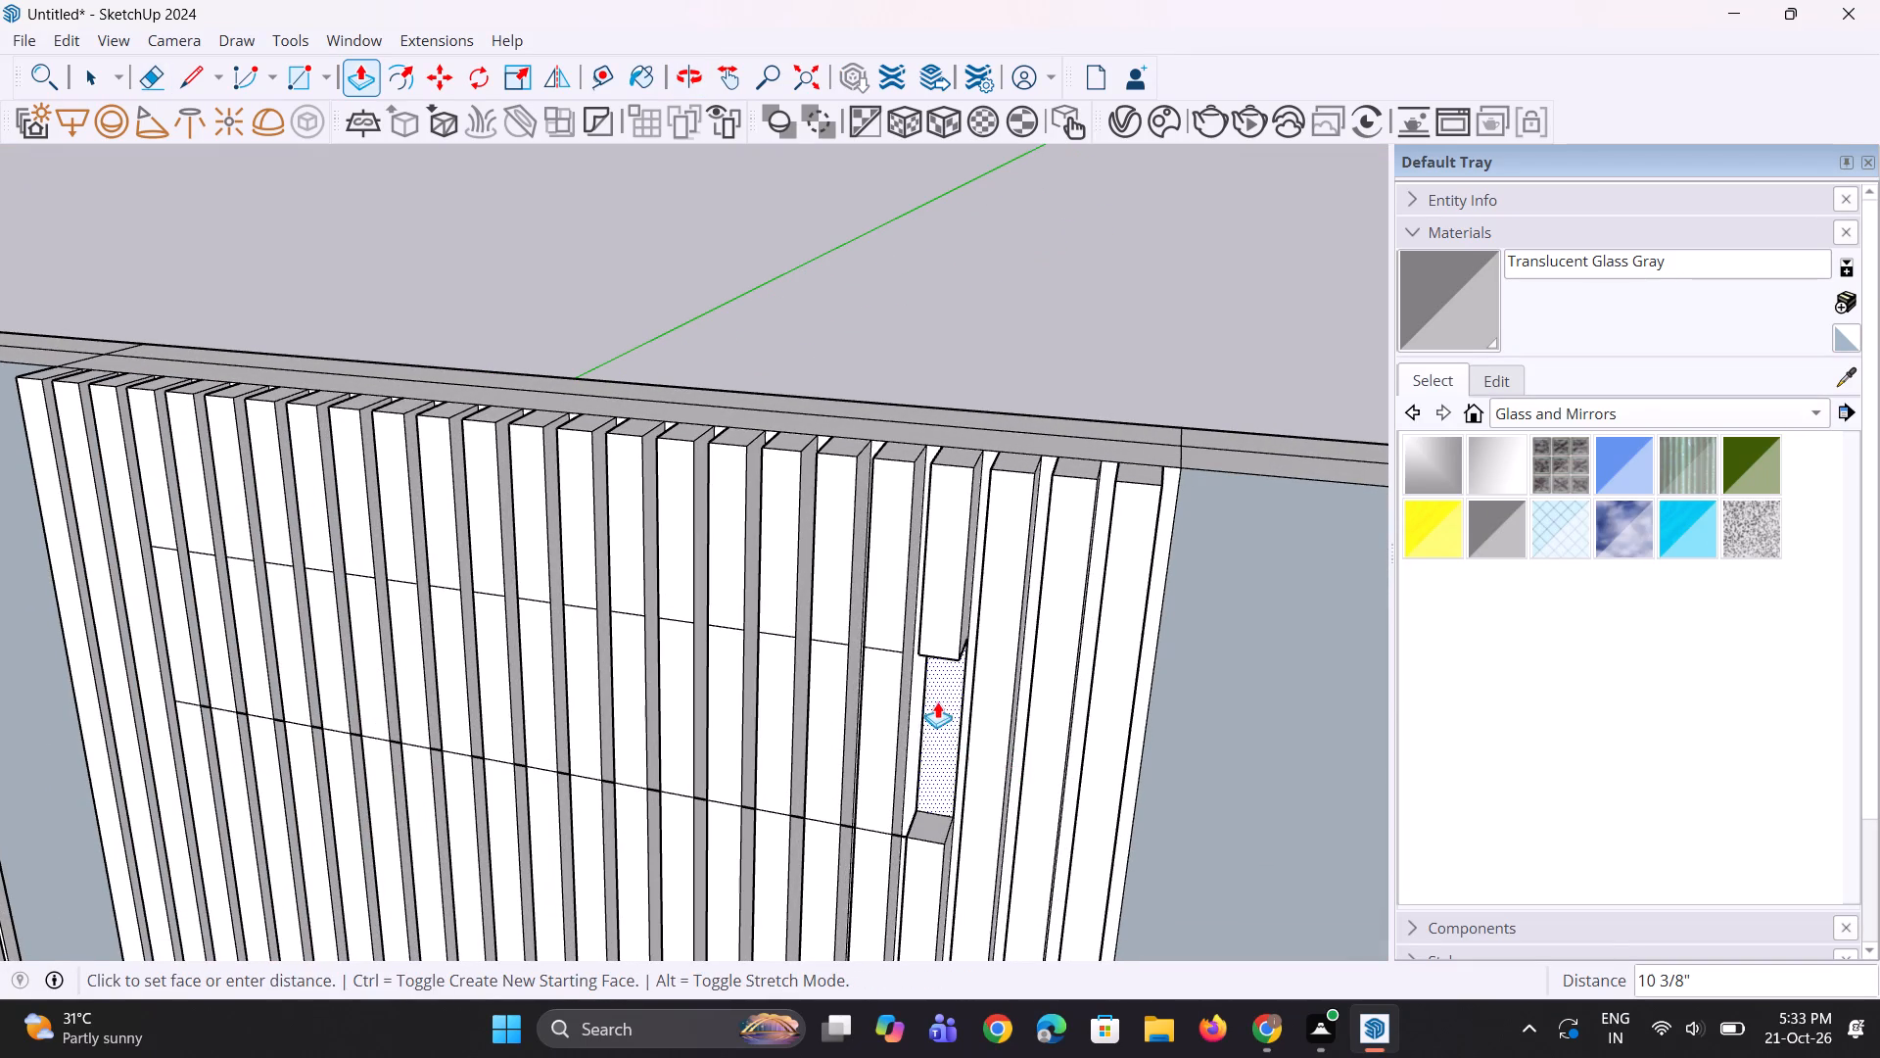
click(937, 695)
double_click(869, 714)
double_click(834, 717)
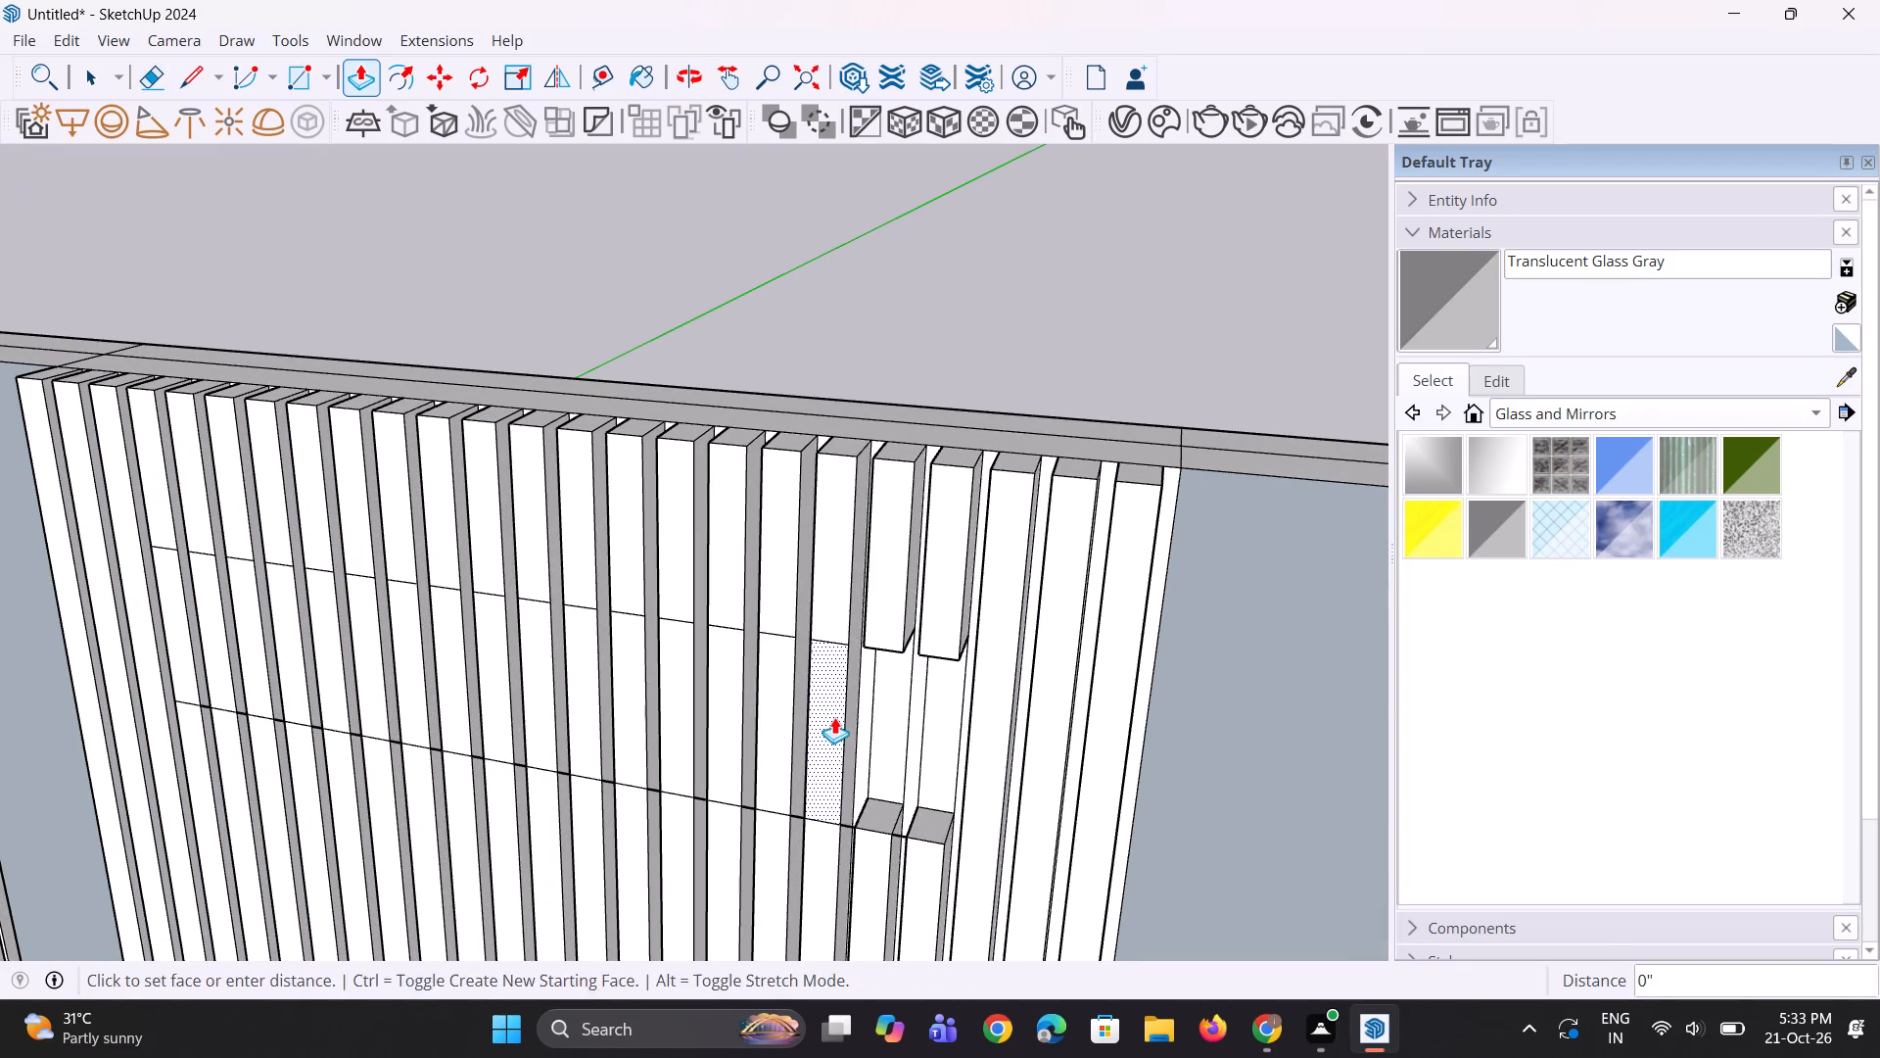
double_click(786, 720)
Push the fifth to ninth slat strips in the rectangle back level with the already recessed strips.
double_click(735, 722)
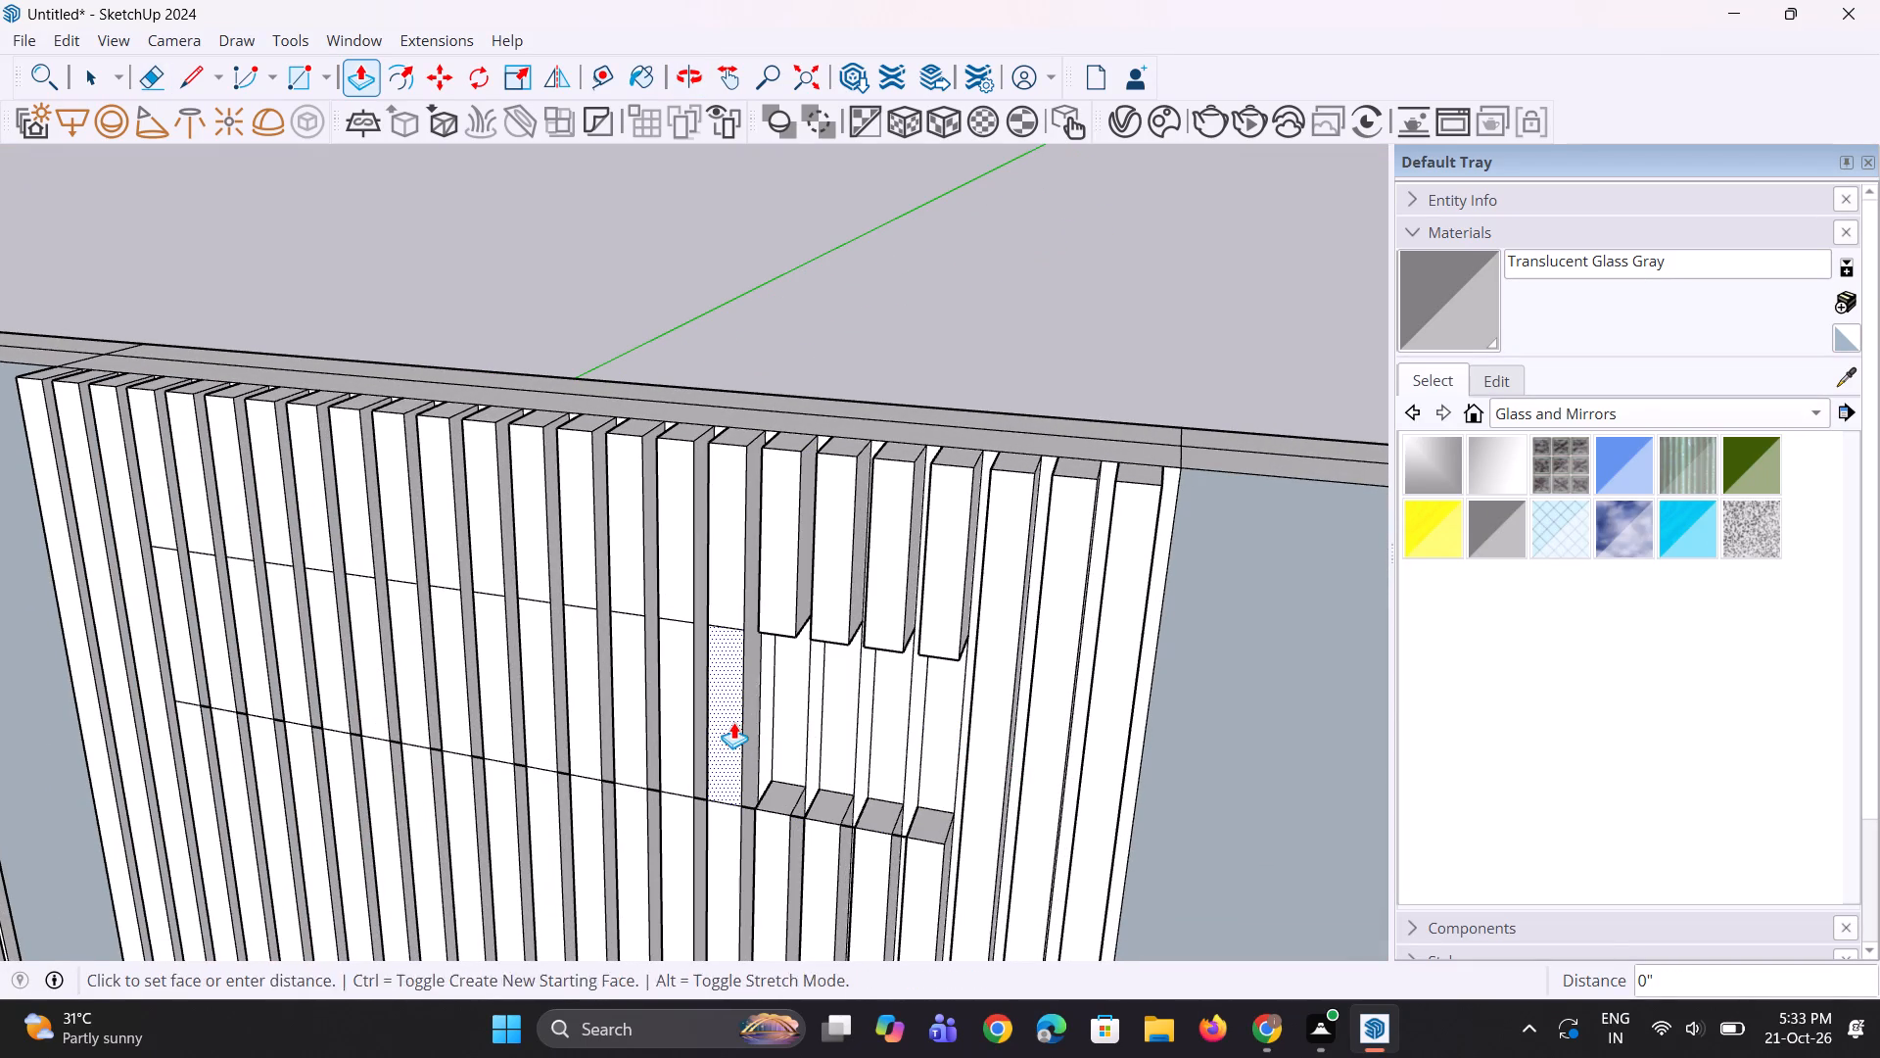
click(727, 719)
click(766, 695)
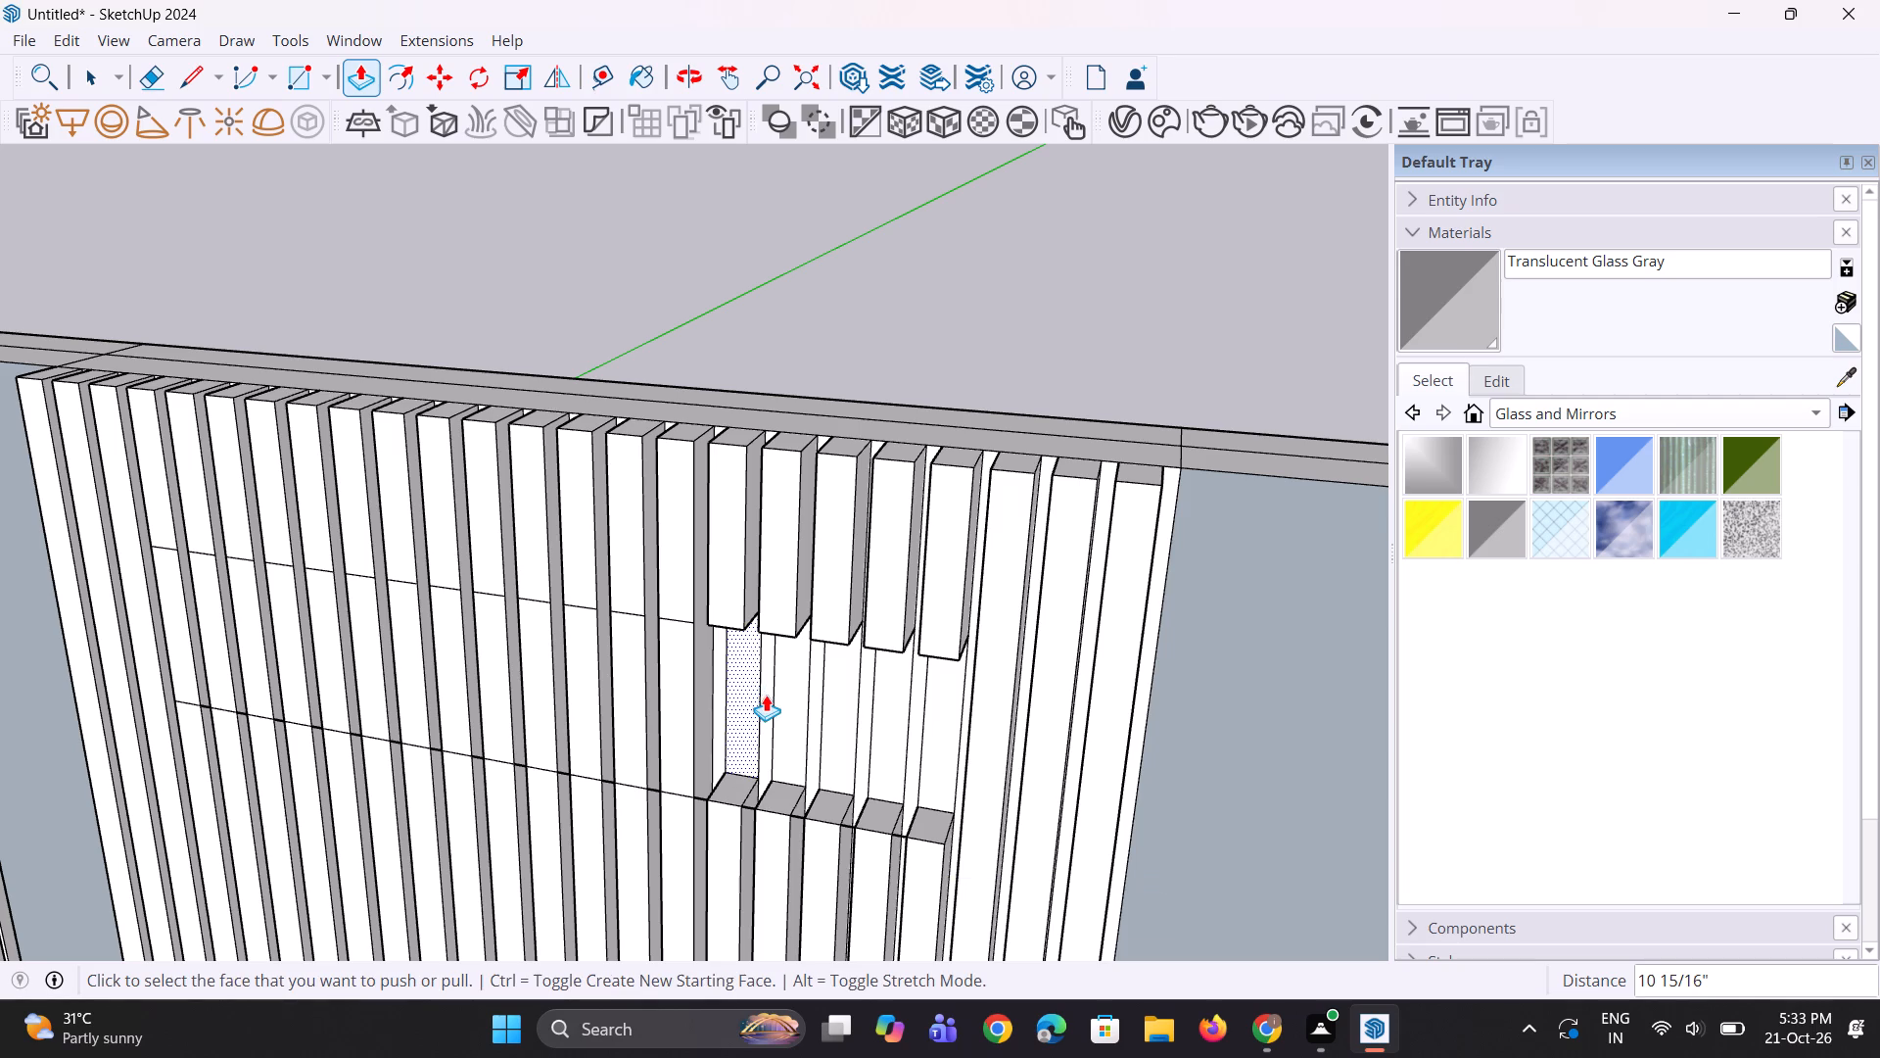
double_click(674, 698)
double_click(629, 710)
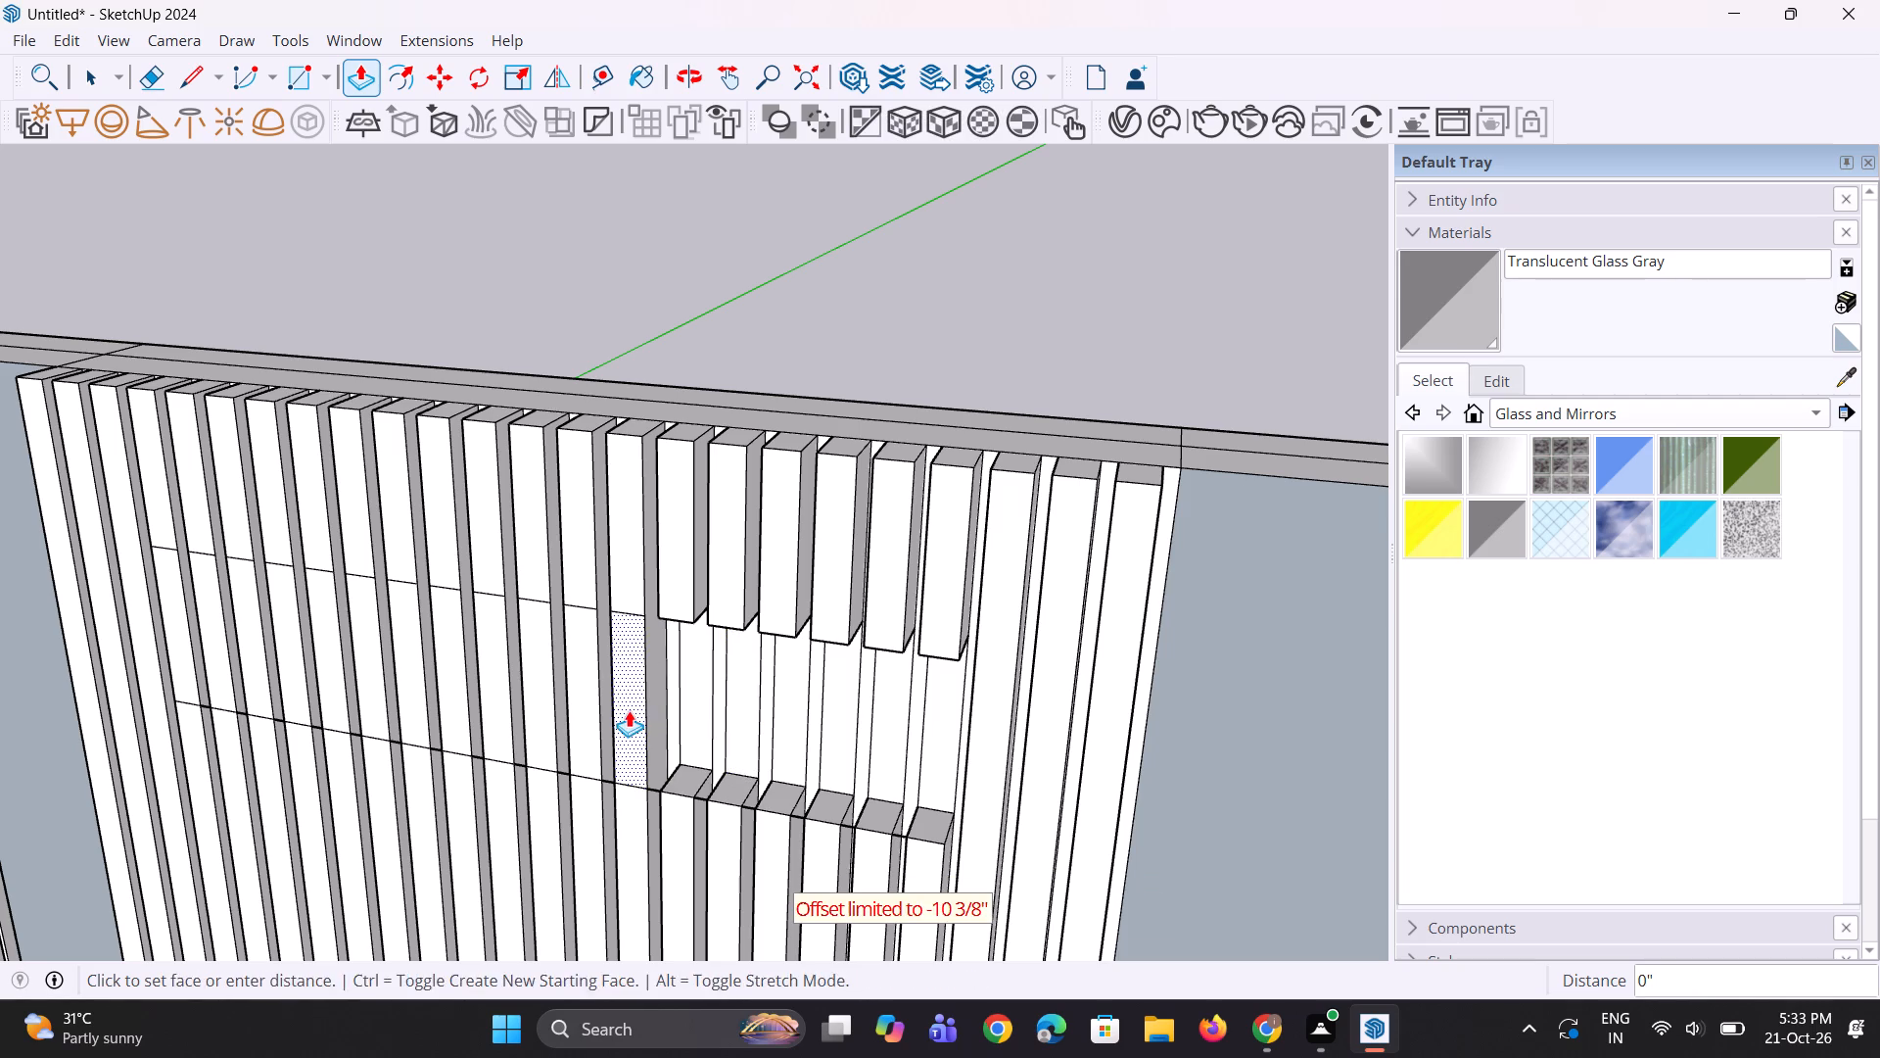
double_click(586, 718)
double_click(538, 707)
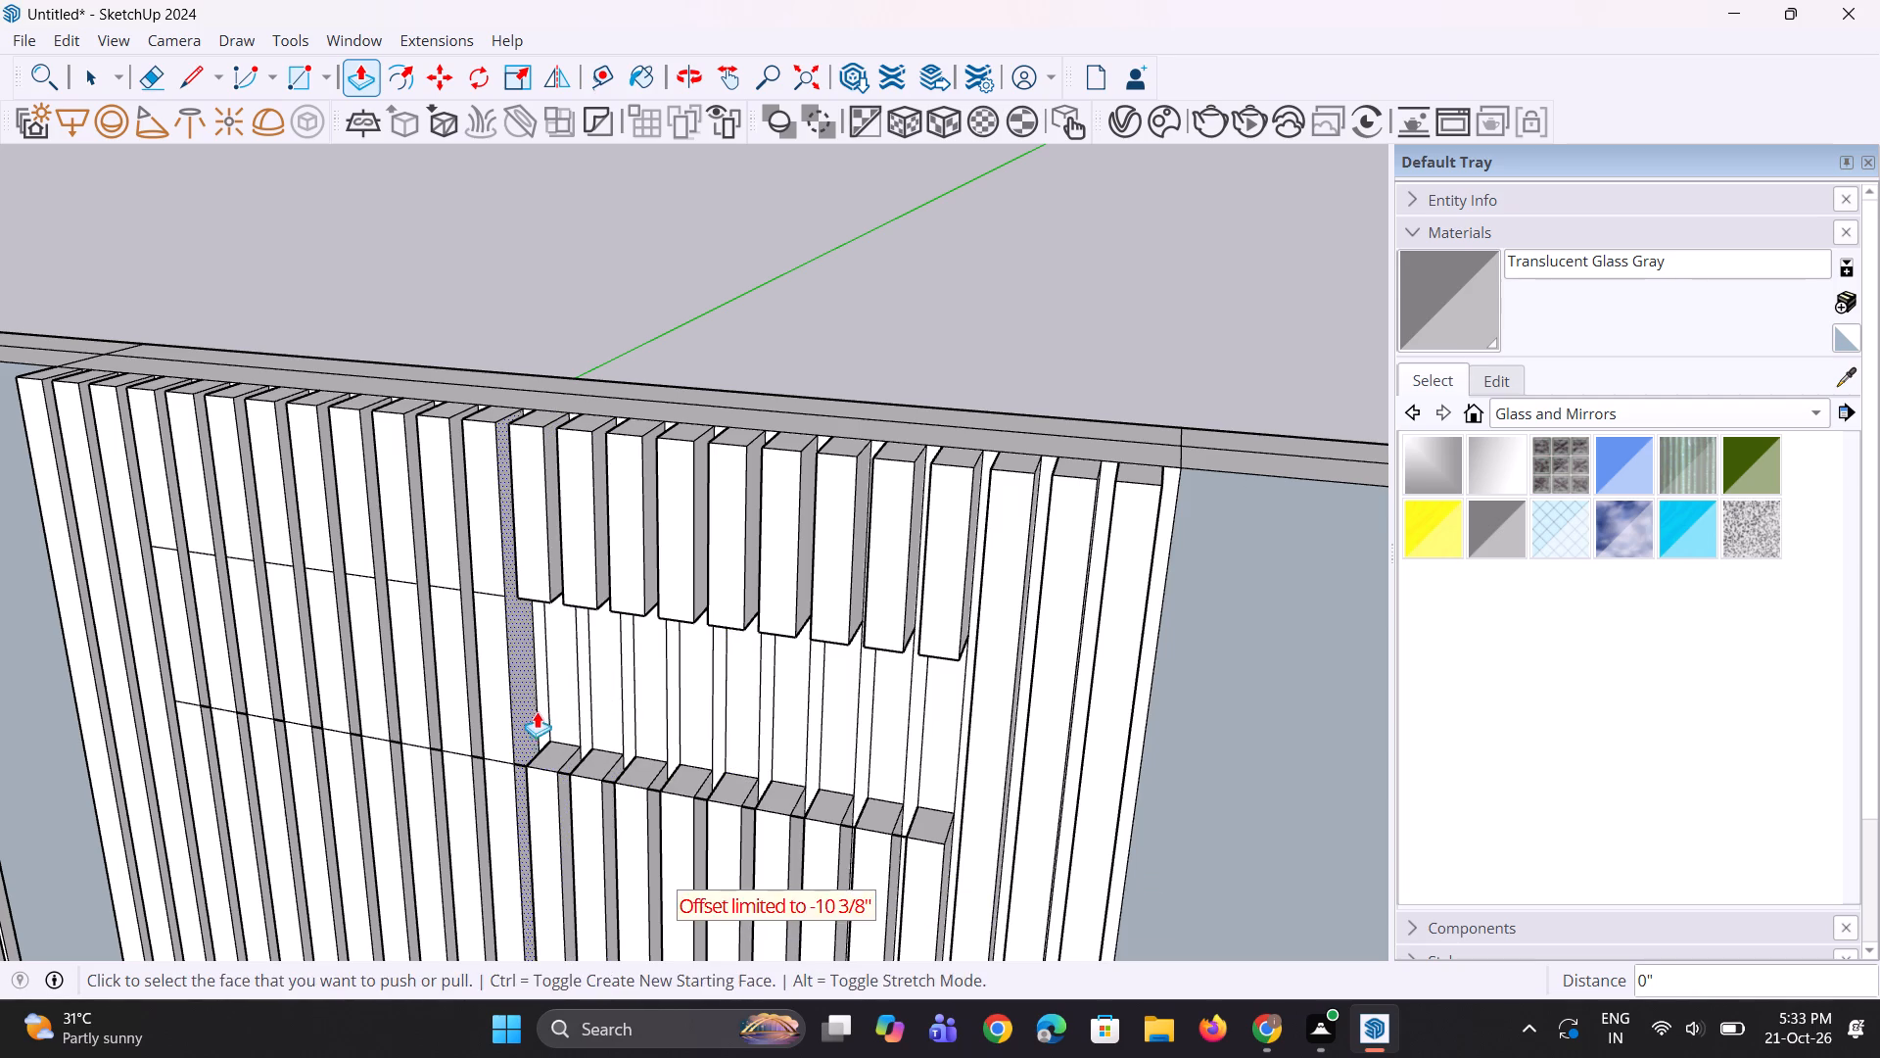
Push the tenth to fourteenth slat strips in the rectangle back to the same depth.
middle_drag(561, 724, 822, 687)
scroll(539, 673, up, 2)
double_click(507, 685)
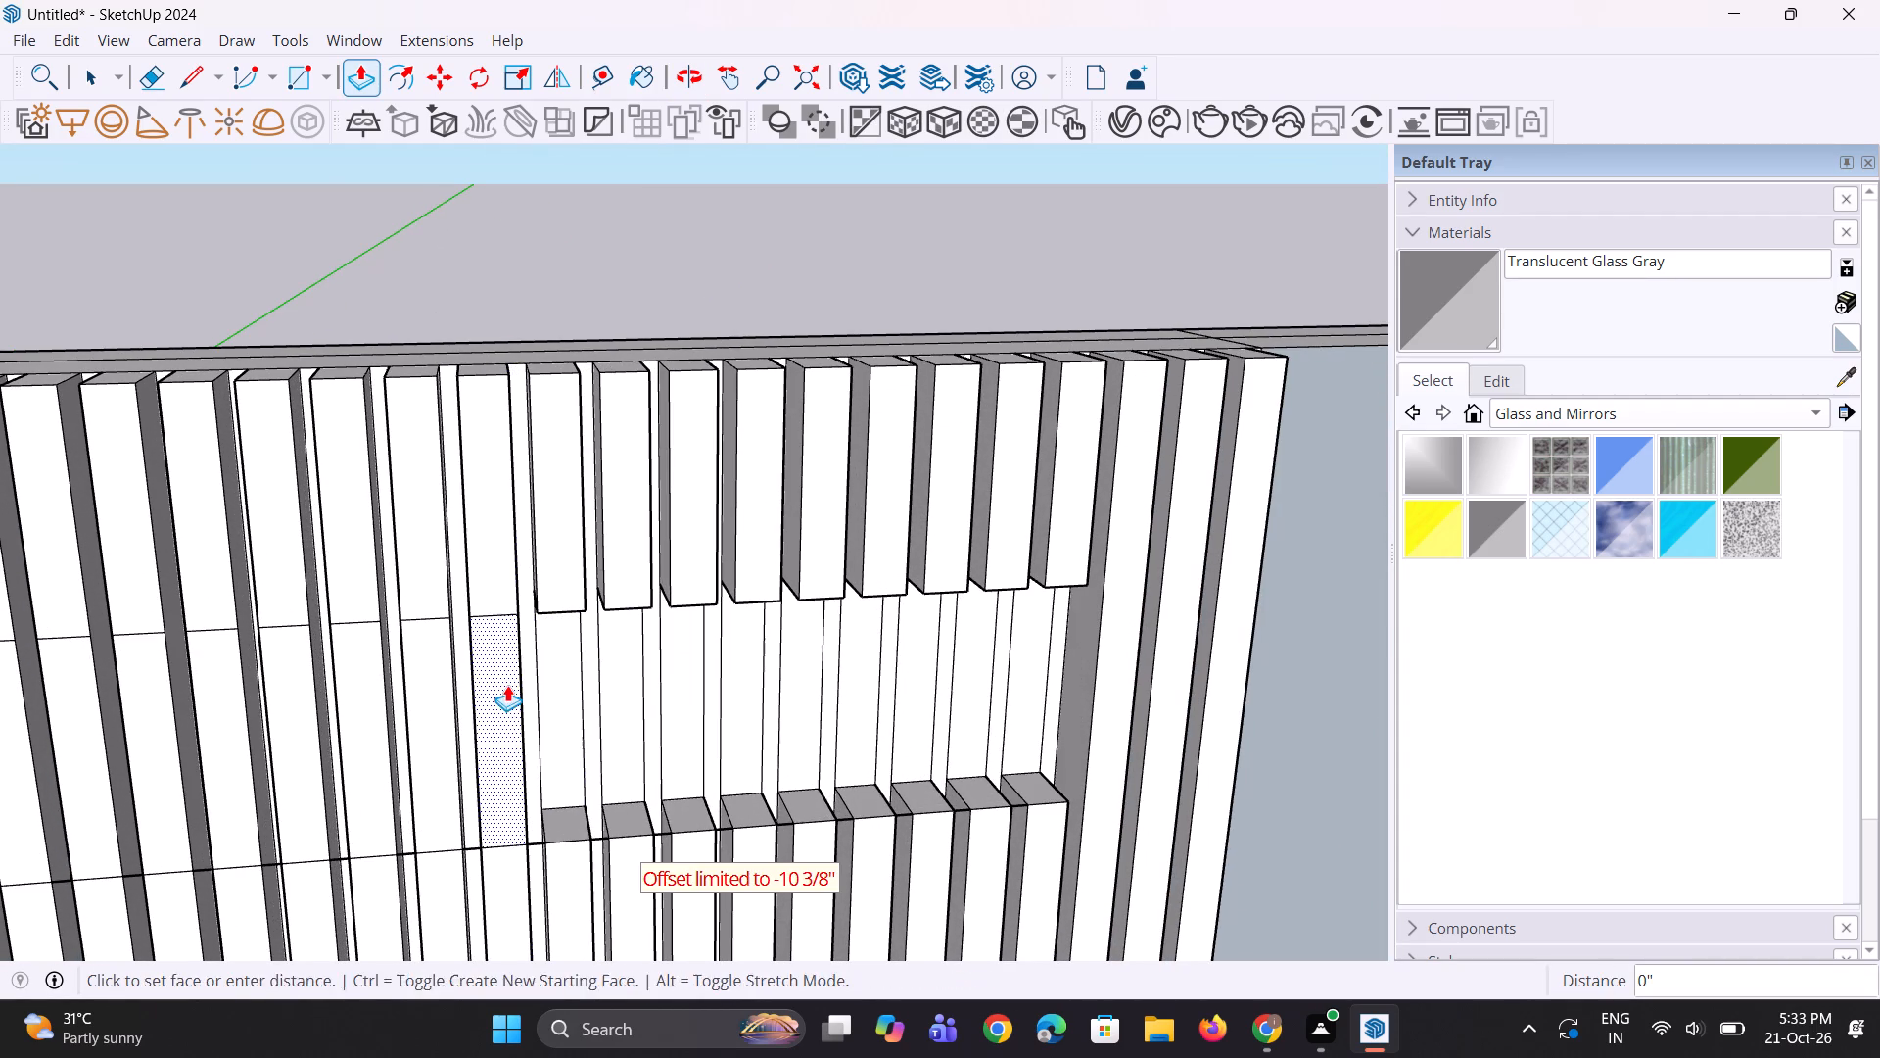
double_click(446, 727)
scroll(690, 698, down, 6)
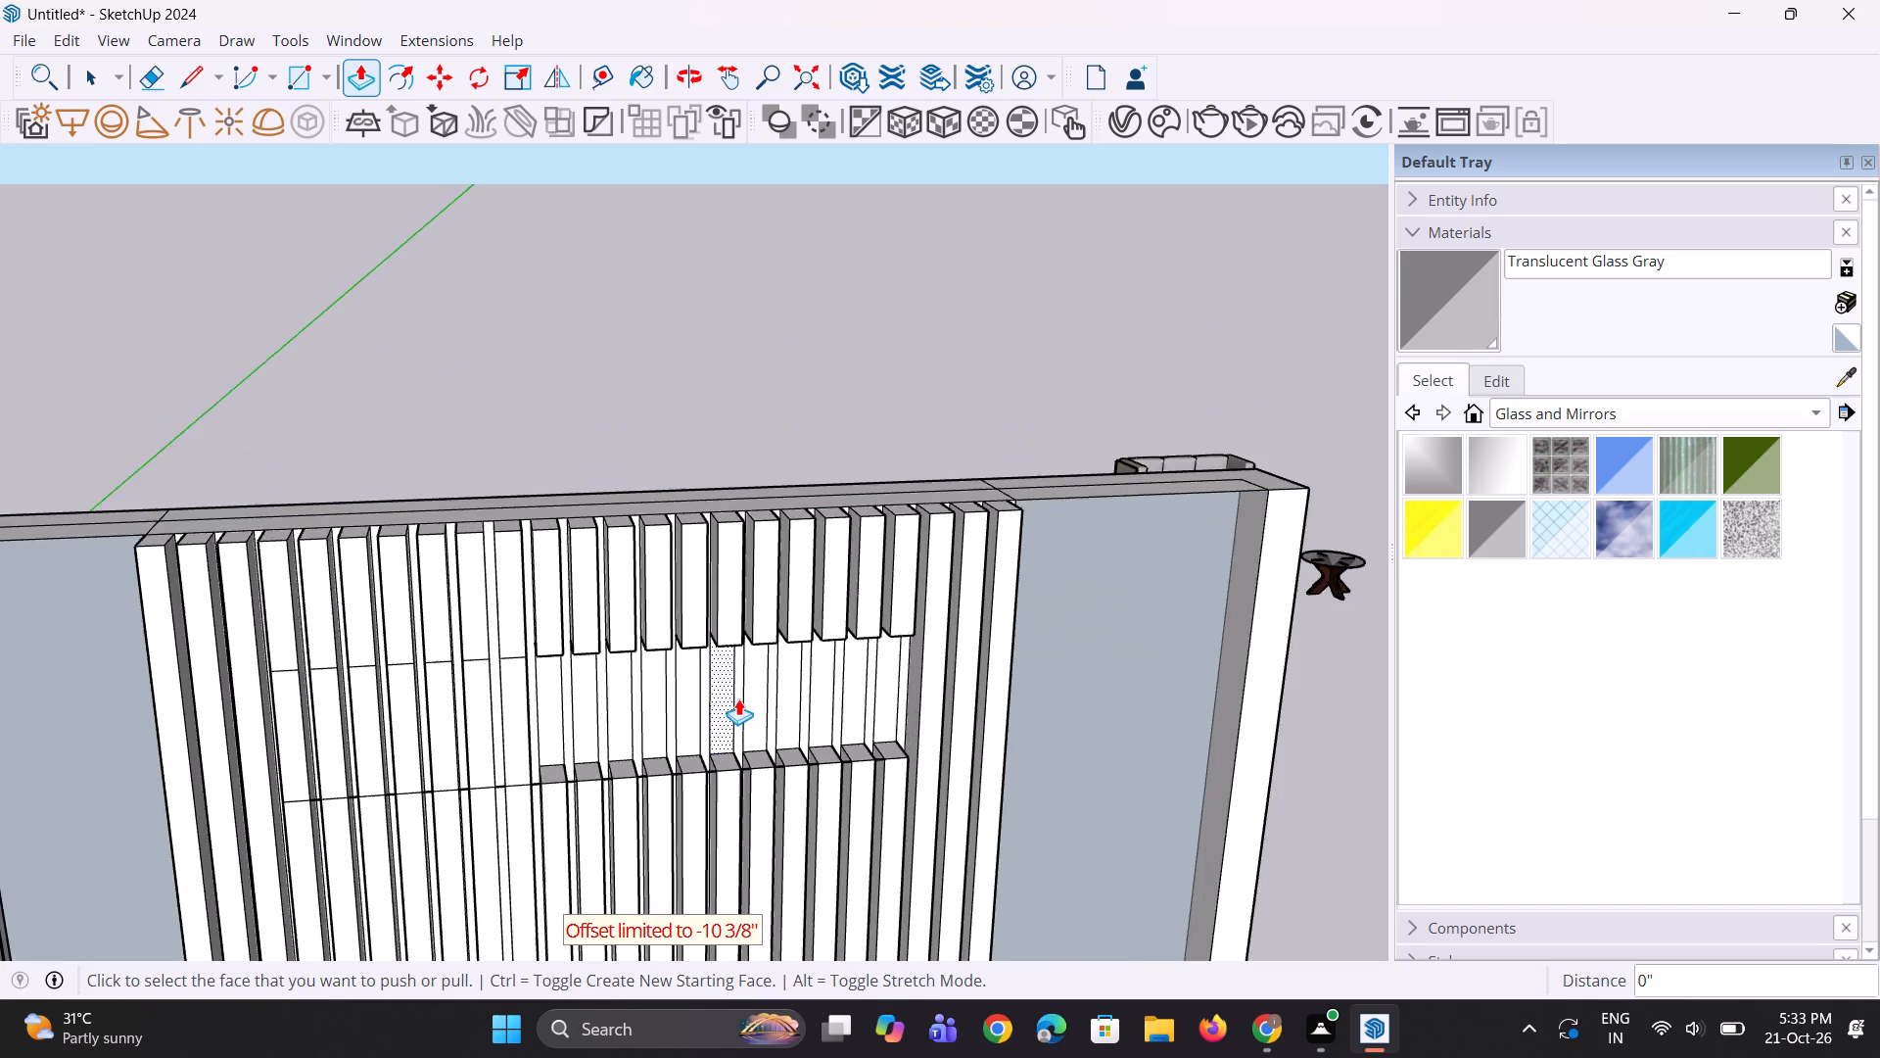
scroll(738, 698, down, 4)
scroll(552, 705, up, 8)
double_click(610, 699)
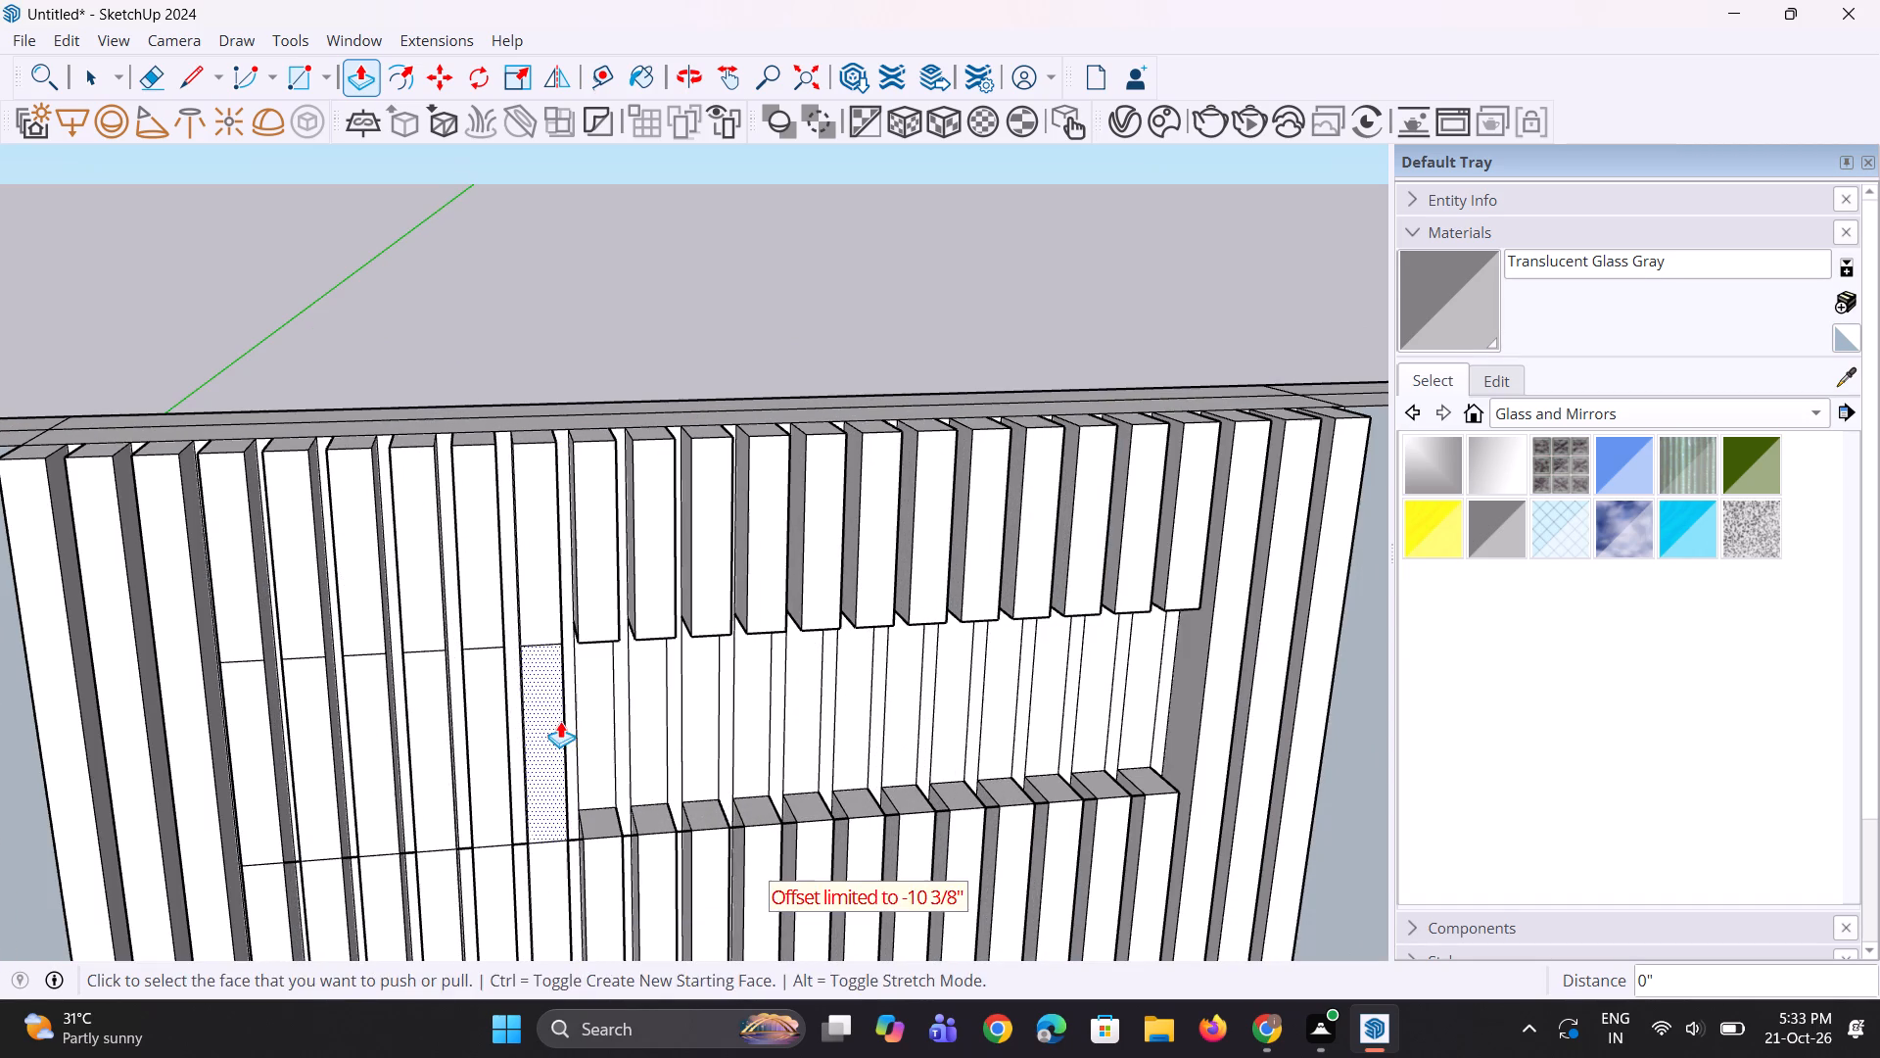
double_click(560, 721)
double_click(480, 745)
Push the rectangle's last four slat strips back to the same depth to complete the recess.
scroll(850, 707, down, 2)
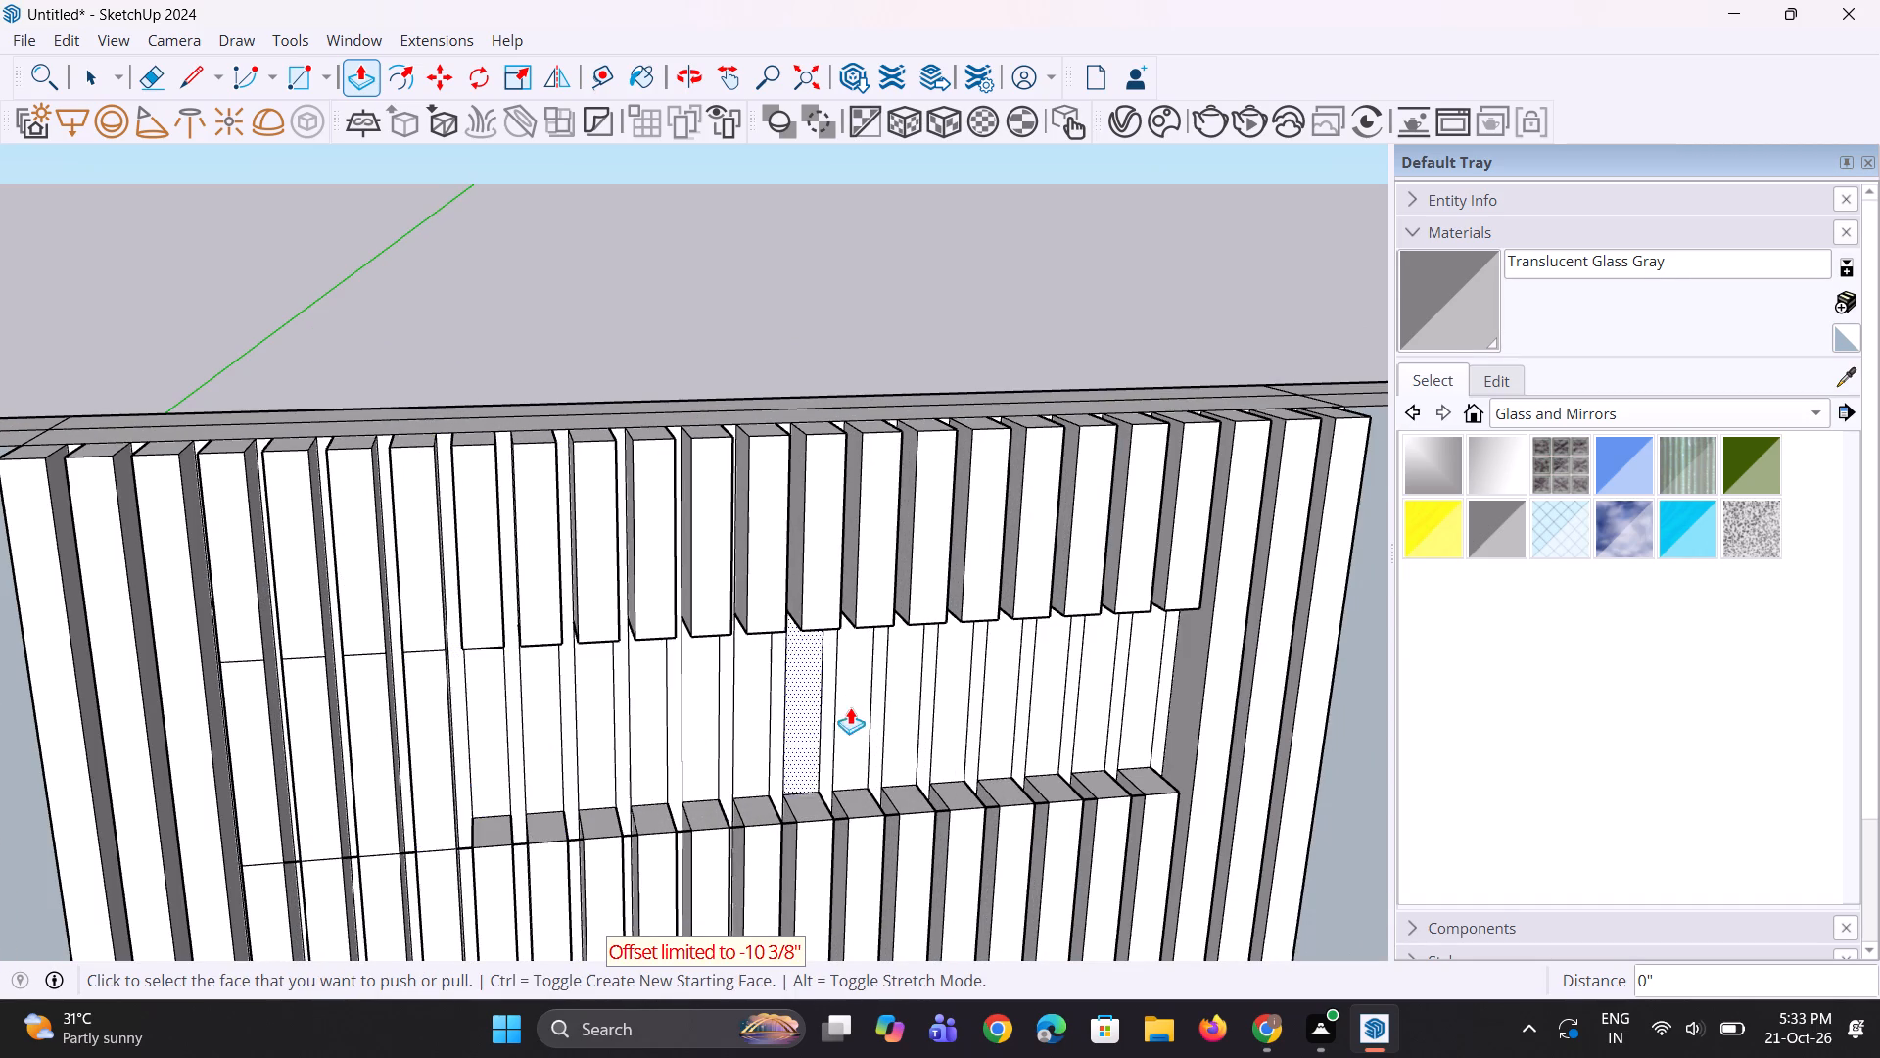
scroll(850, 707, down, 3)
scroll(611, 738, up, 7)
double_click(634, 764)
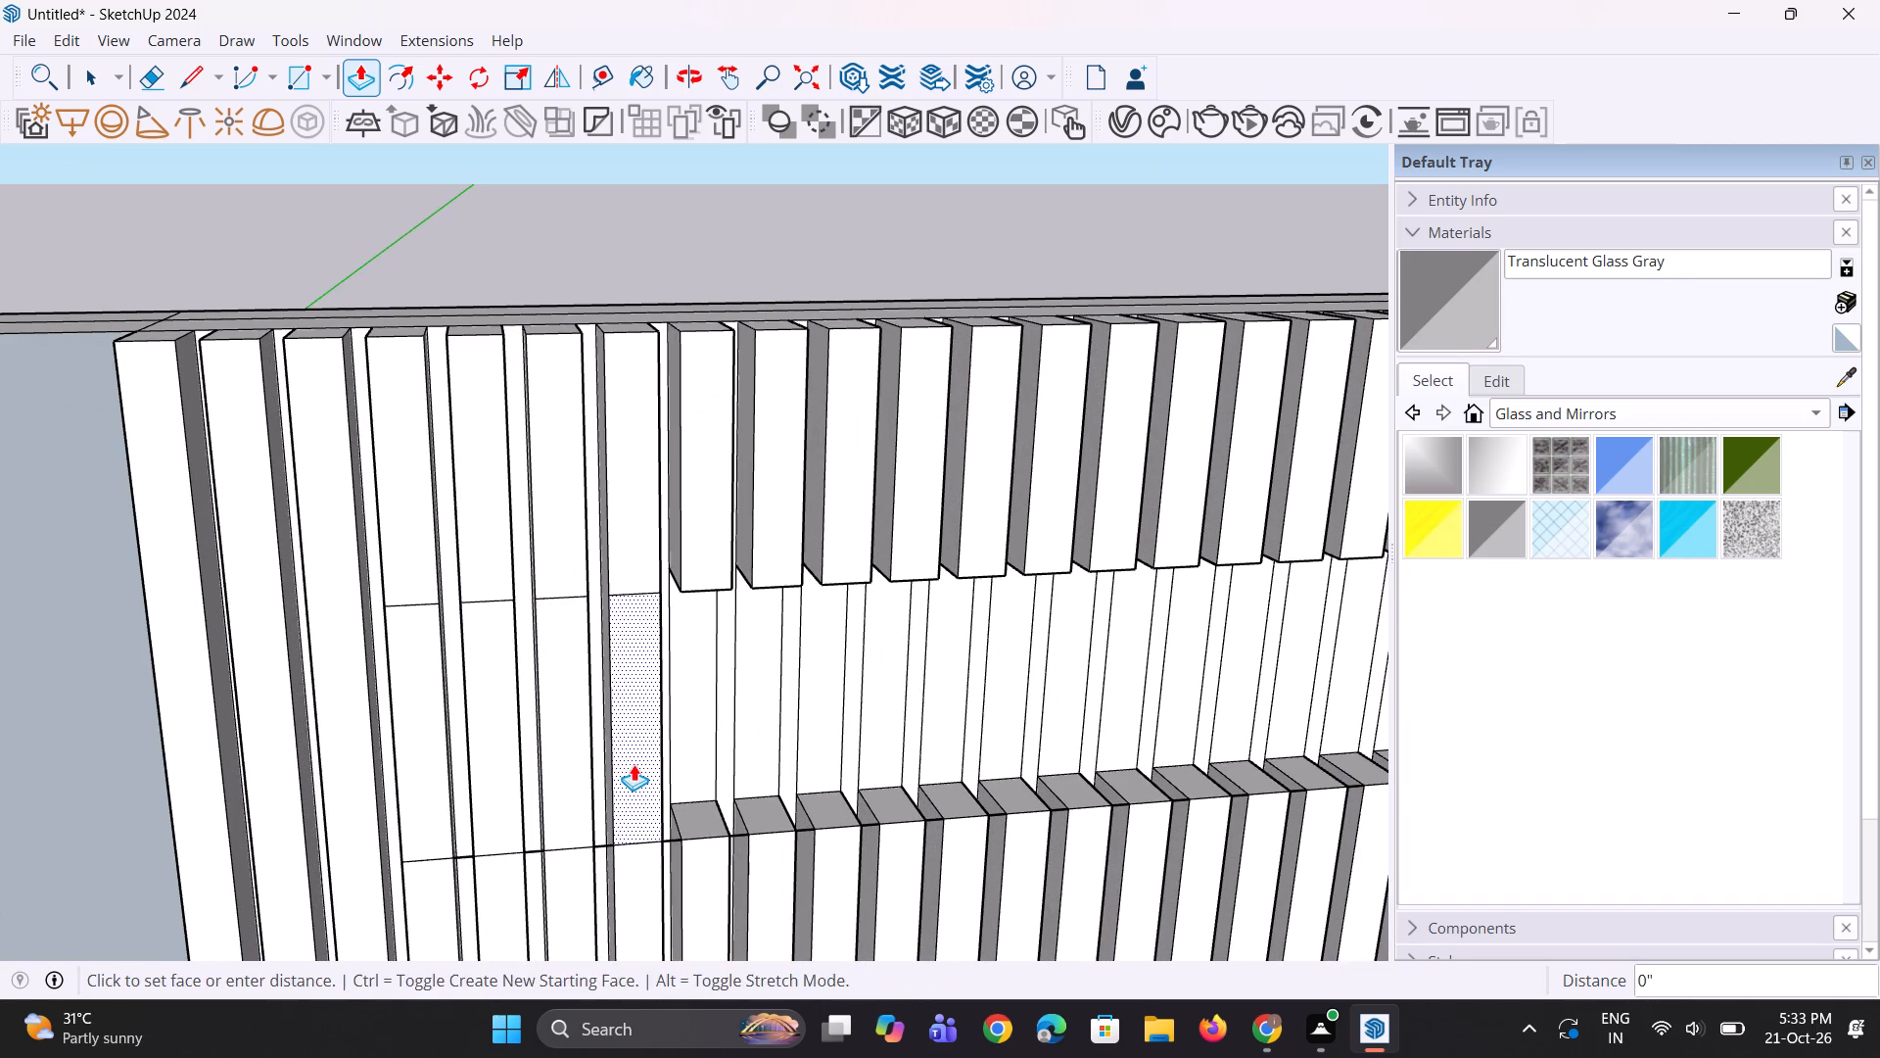
double_click(576, 768)
double_click(477, 786)
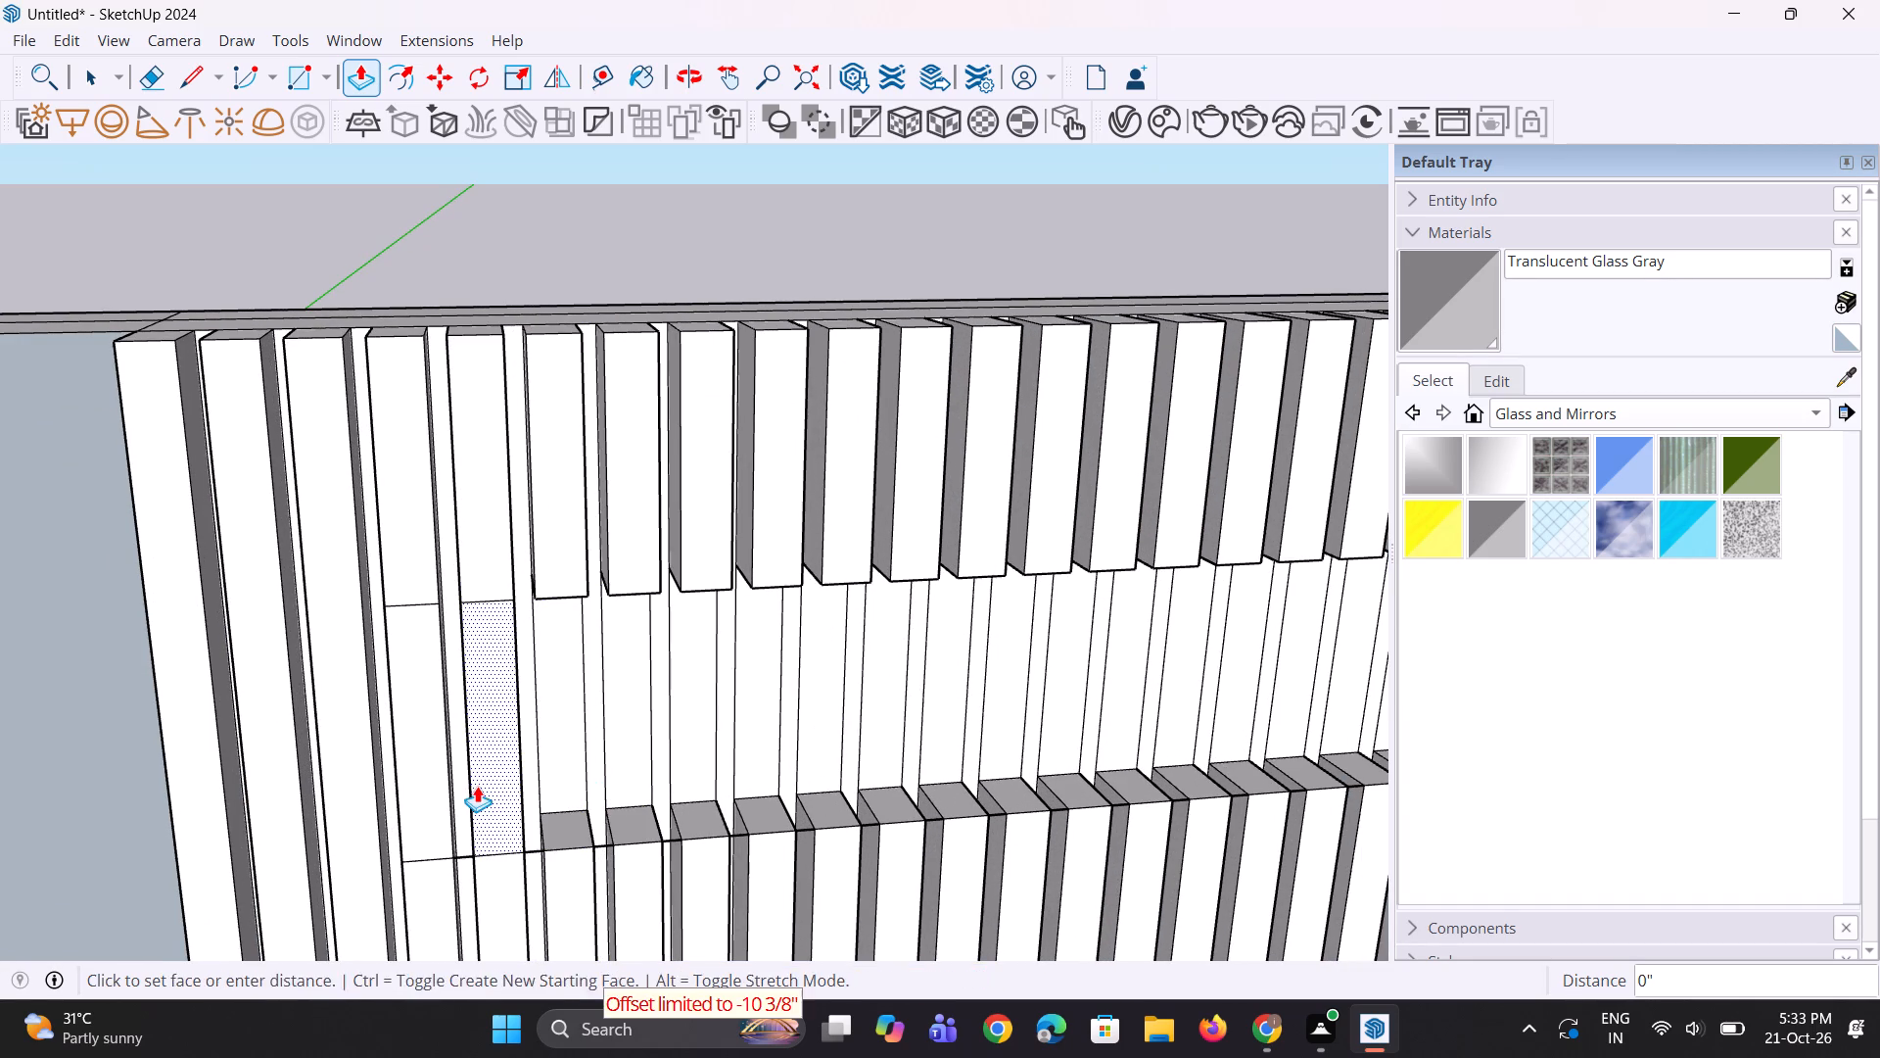
double_click(448, 792)
Examine the rectangular recess in the slat wall from above, below and close up.
scroll(555, 780, down, 12)
scroll(553, 774, up, 1)
middle_drag(553, 774, 575, 681)
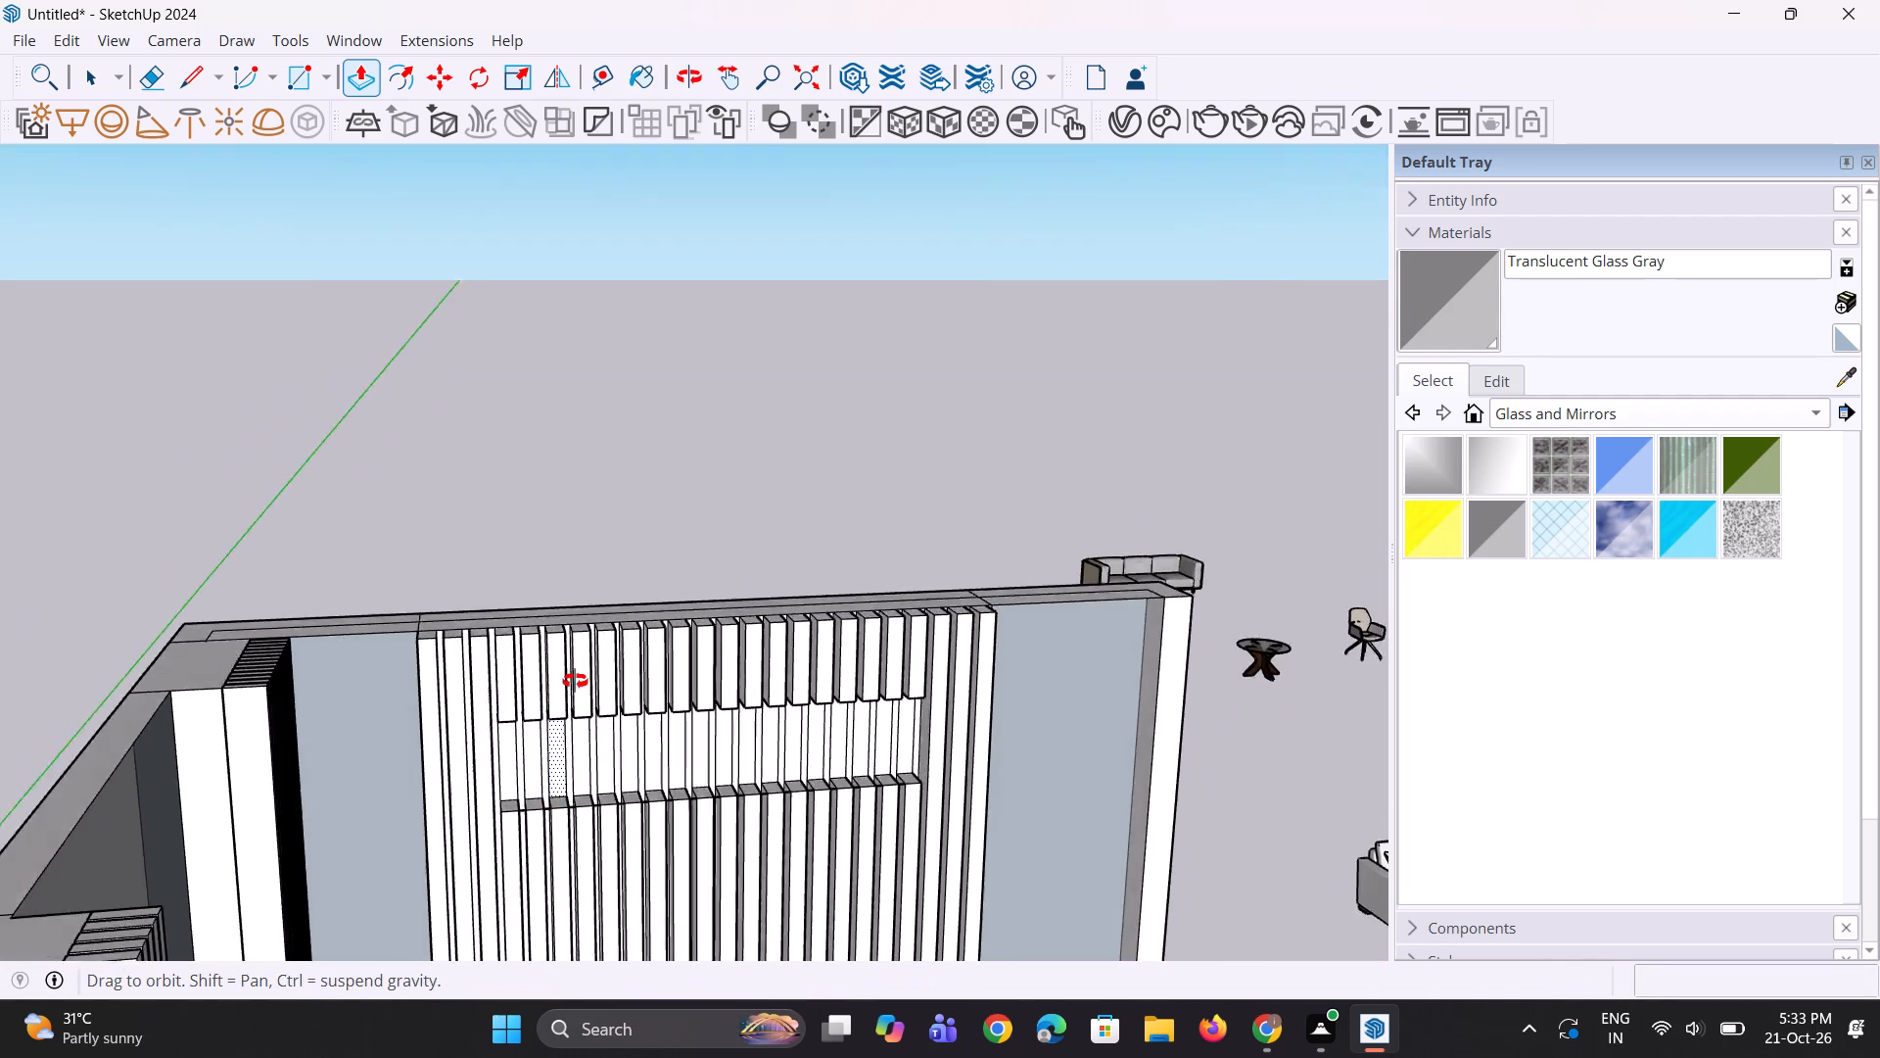
middle_drag(575, 681, 632, 591)
scroll(544, 640, down, 1)
scroll(500, 665, up, 13)
scroll(520, 730, down, 5)
middle_drag(504, 769, 500, 706)
scroll(504, 769, up, 1)
scroll(502, 709, down, 6)
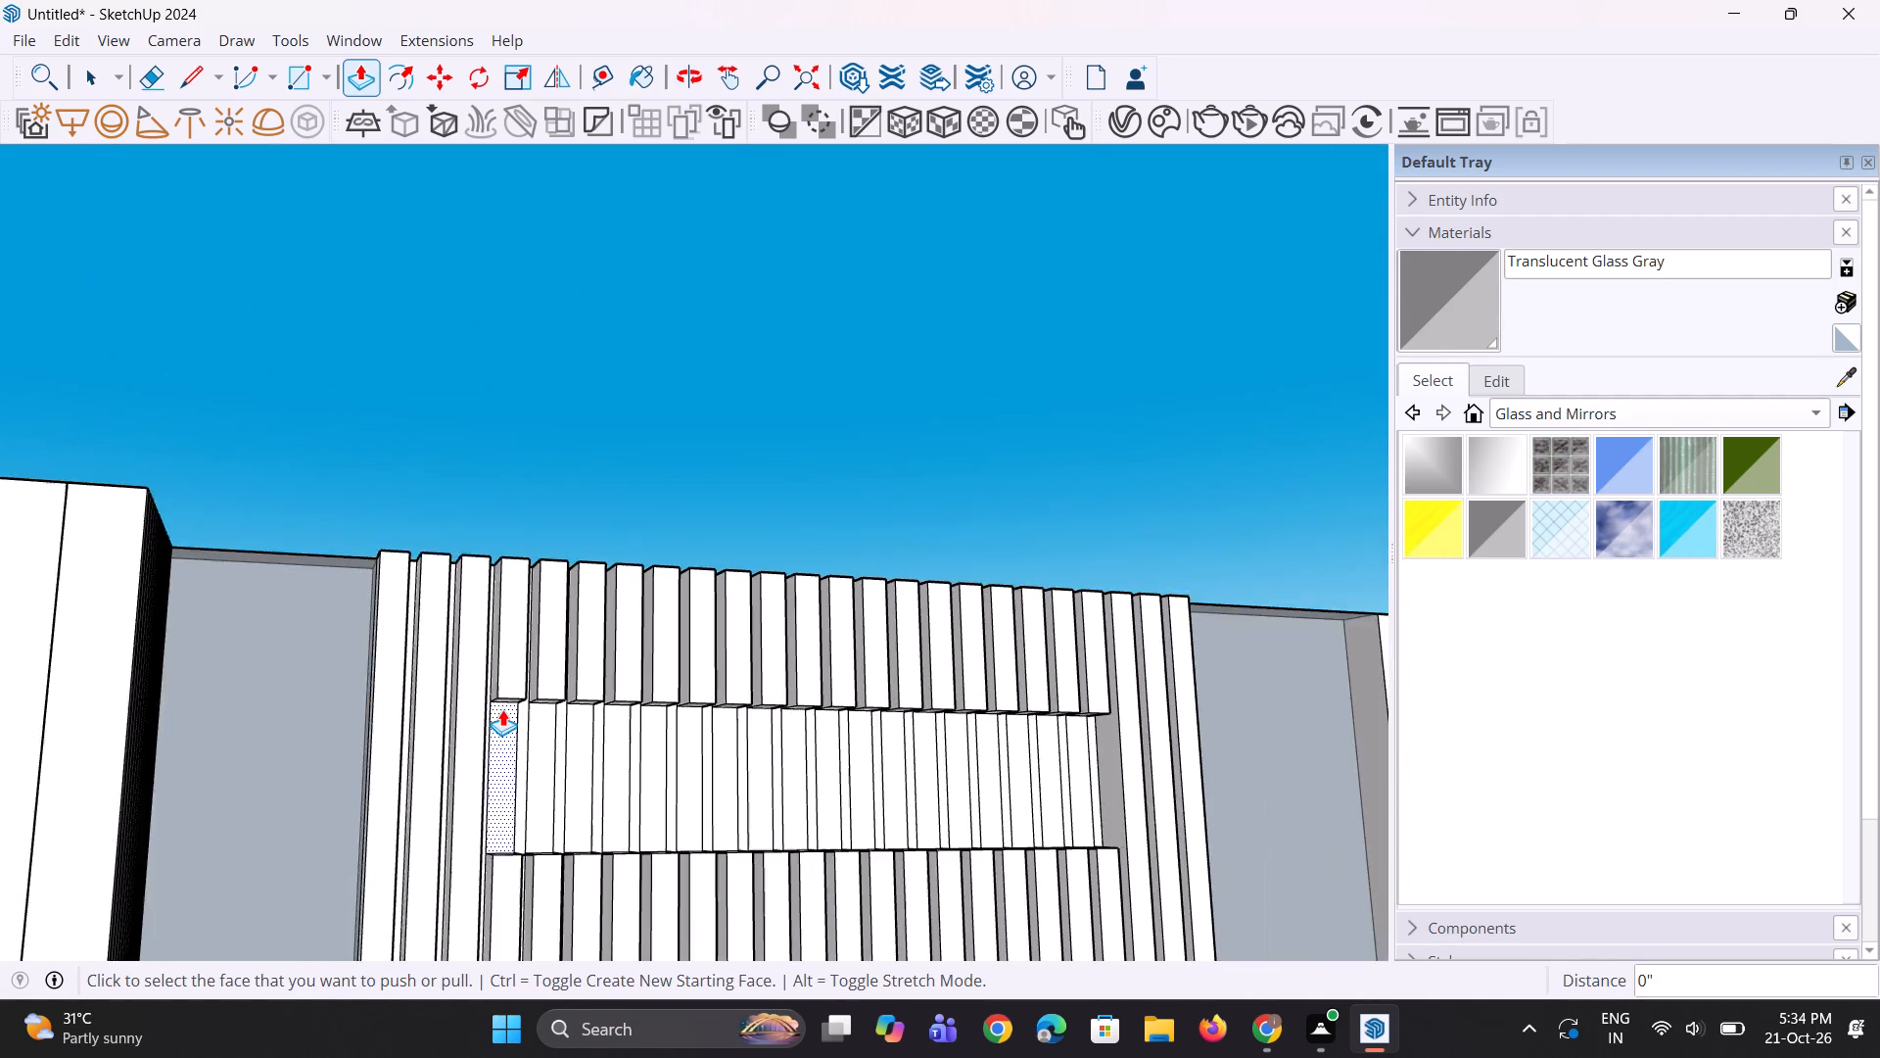
scroll(502, 709, down, 4)
middle_drag(721, 734, 676, 817)
scroll(583, 740, up, 8)
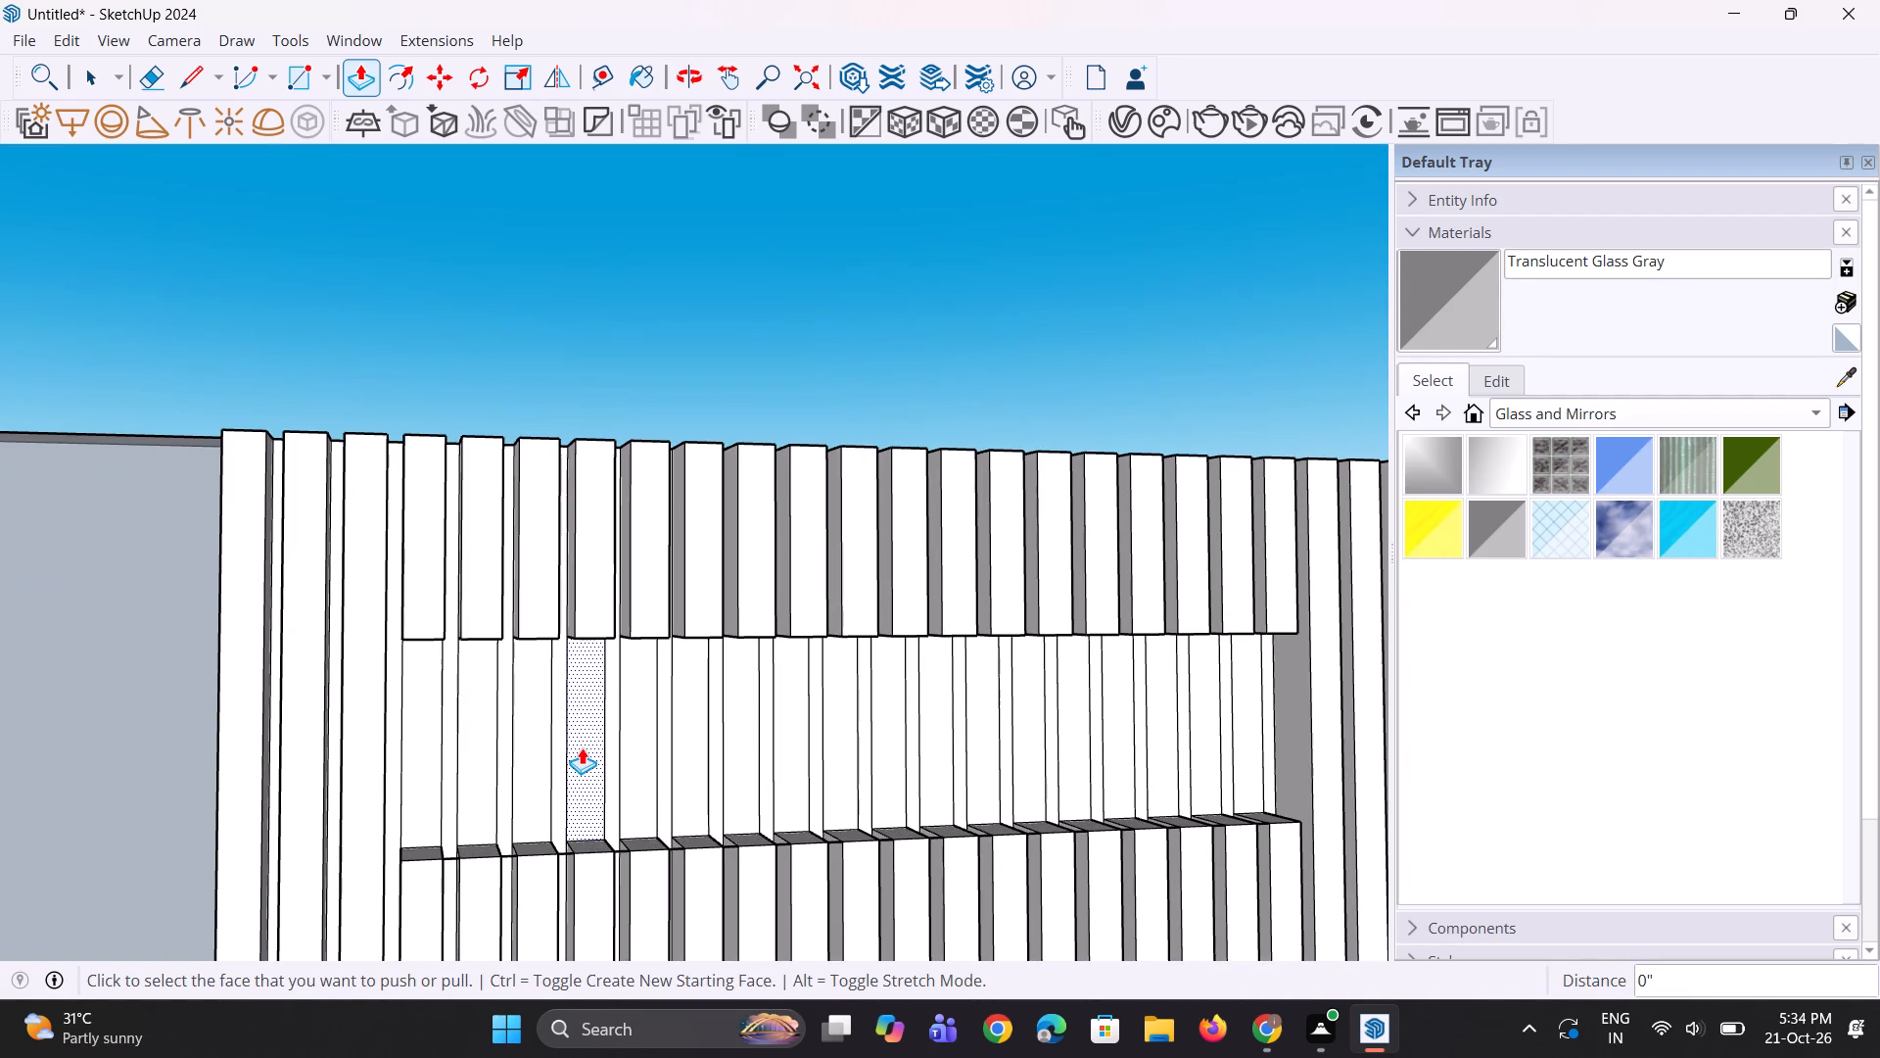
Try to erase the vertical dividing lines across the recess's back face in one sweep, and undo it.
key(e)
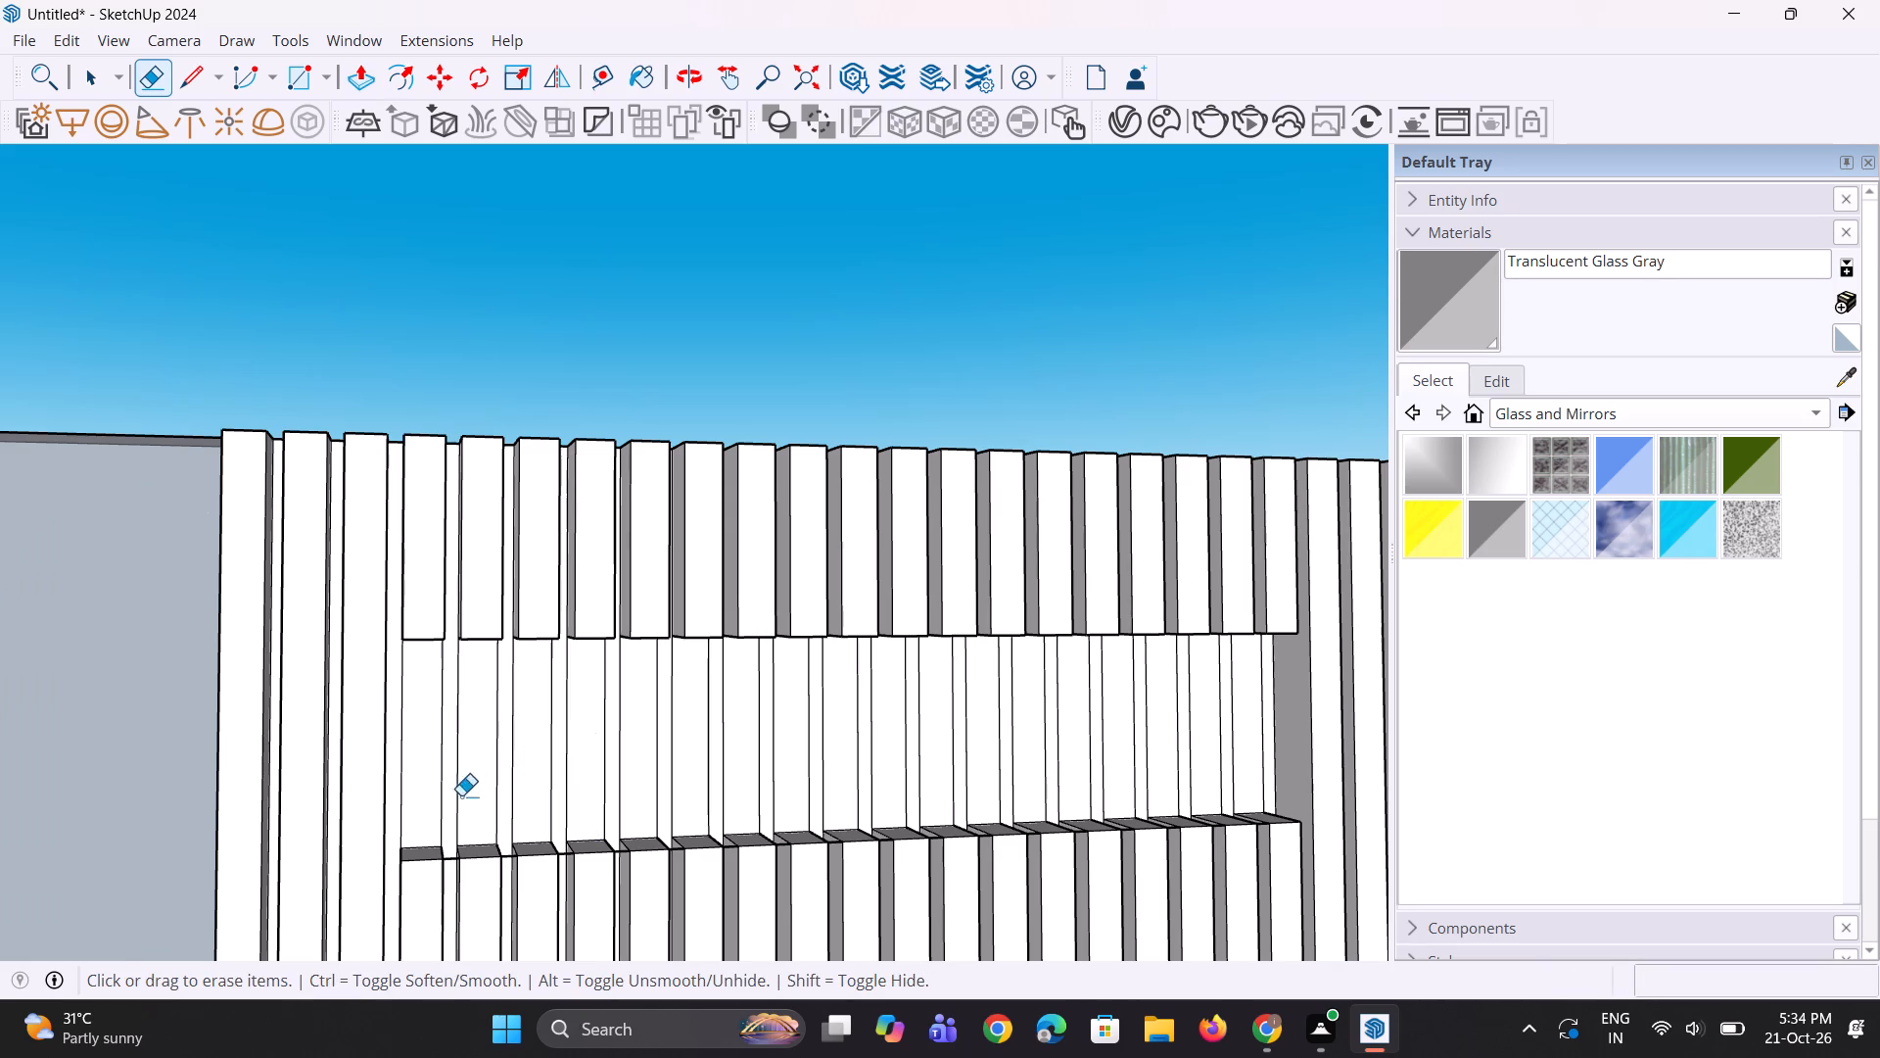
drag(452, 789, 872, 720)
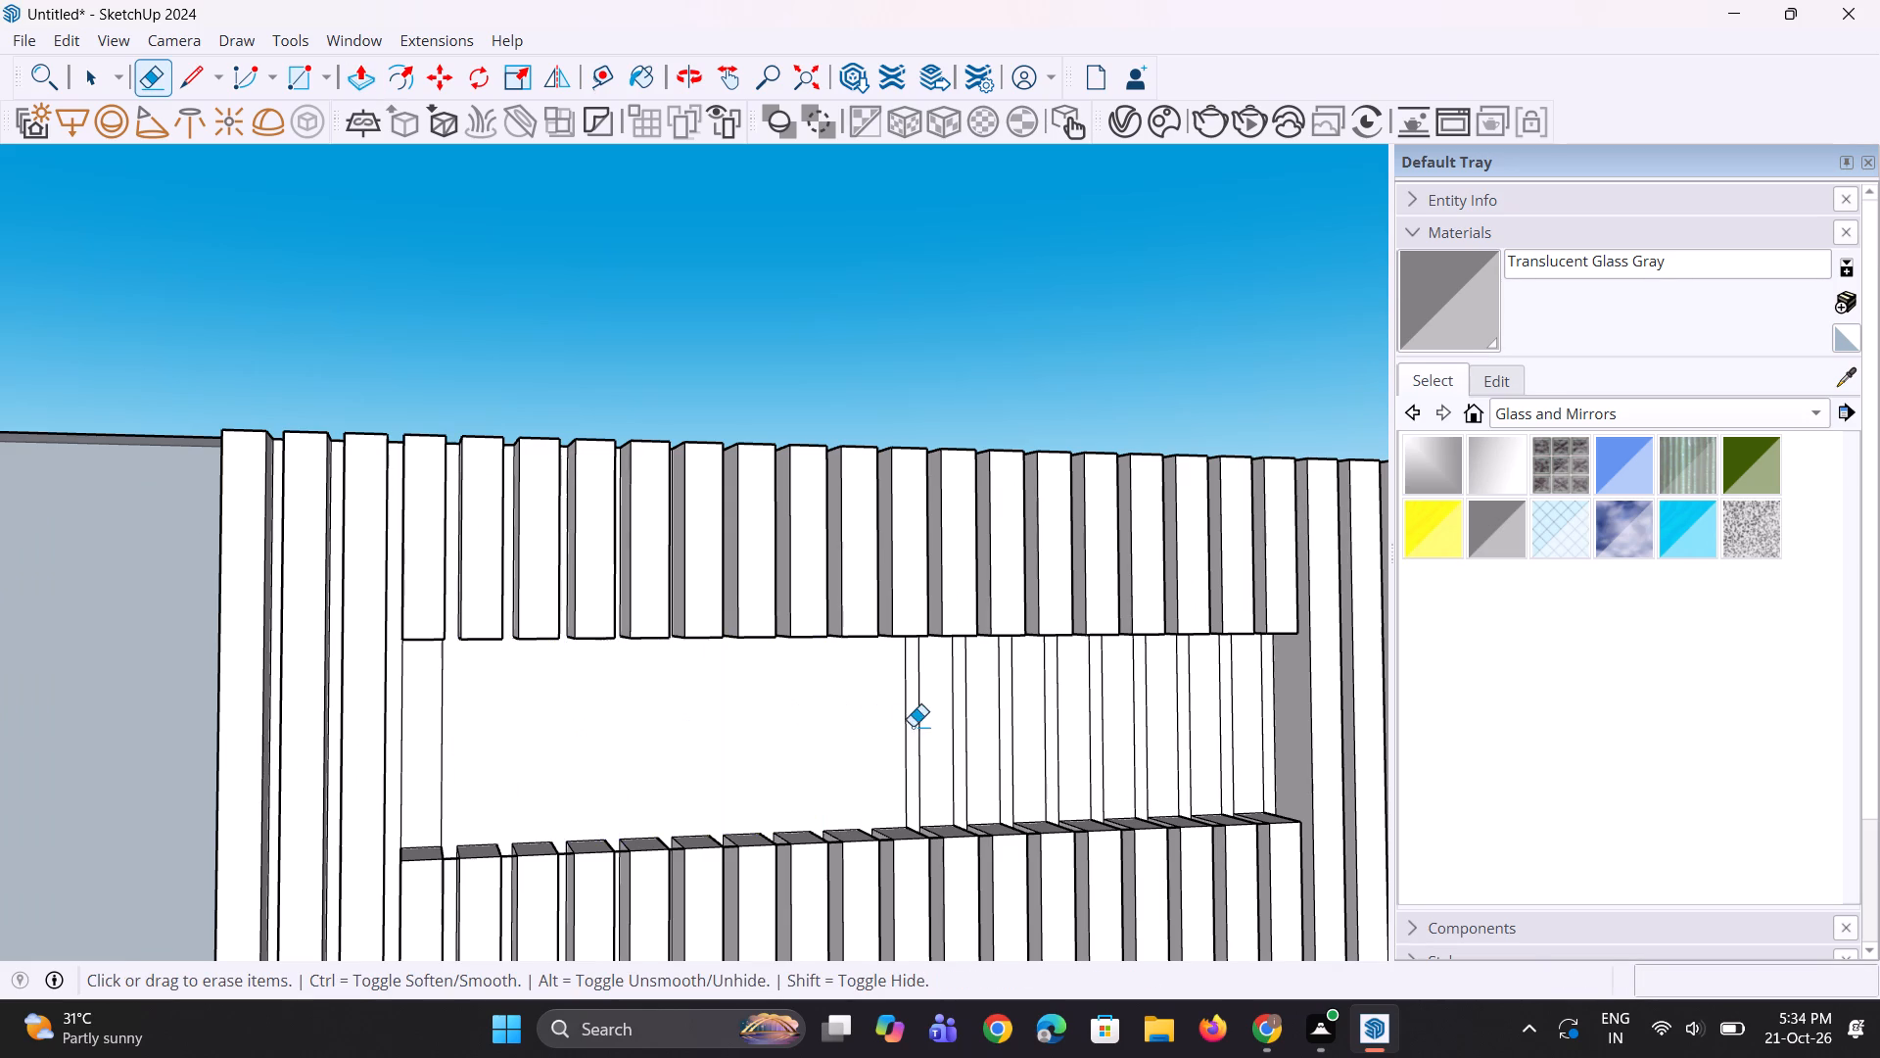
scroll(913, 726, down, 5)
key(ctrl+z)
Erase the first pair of vertical dividing lines on the recess's back face, starting near its left-hand end.
scroll(1737, 1050, down, 3)
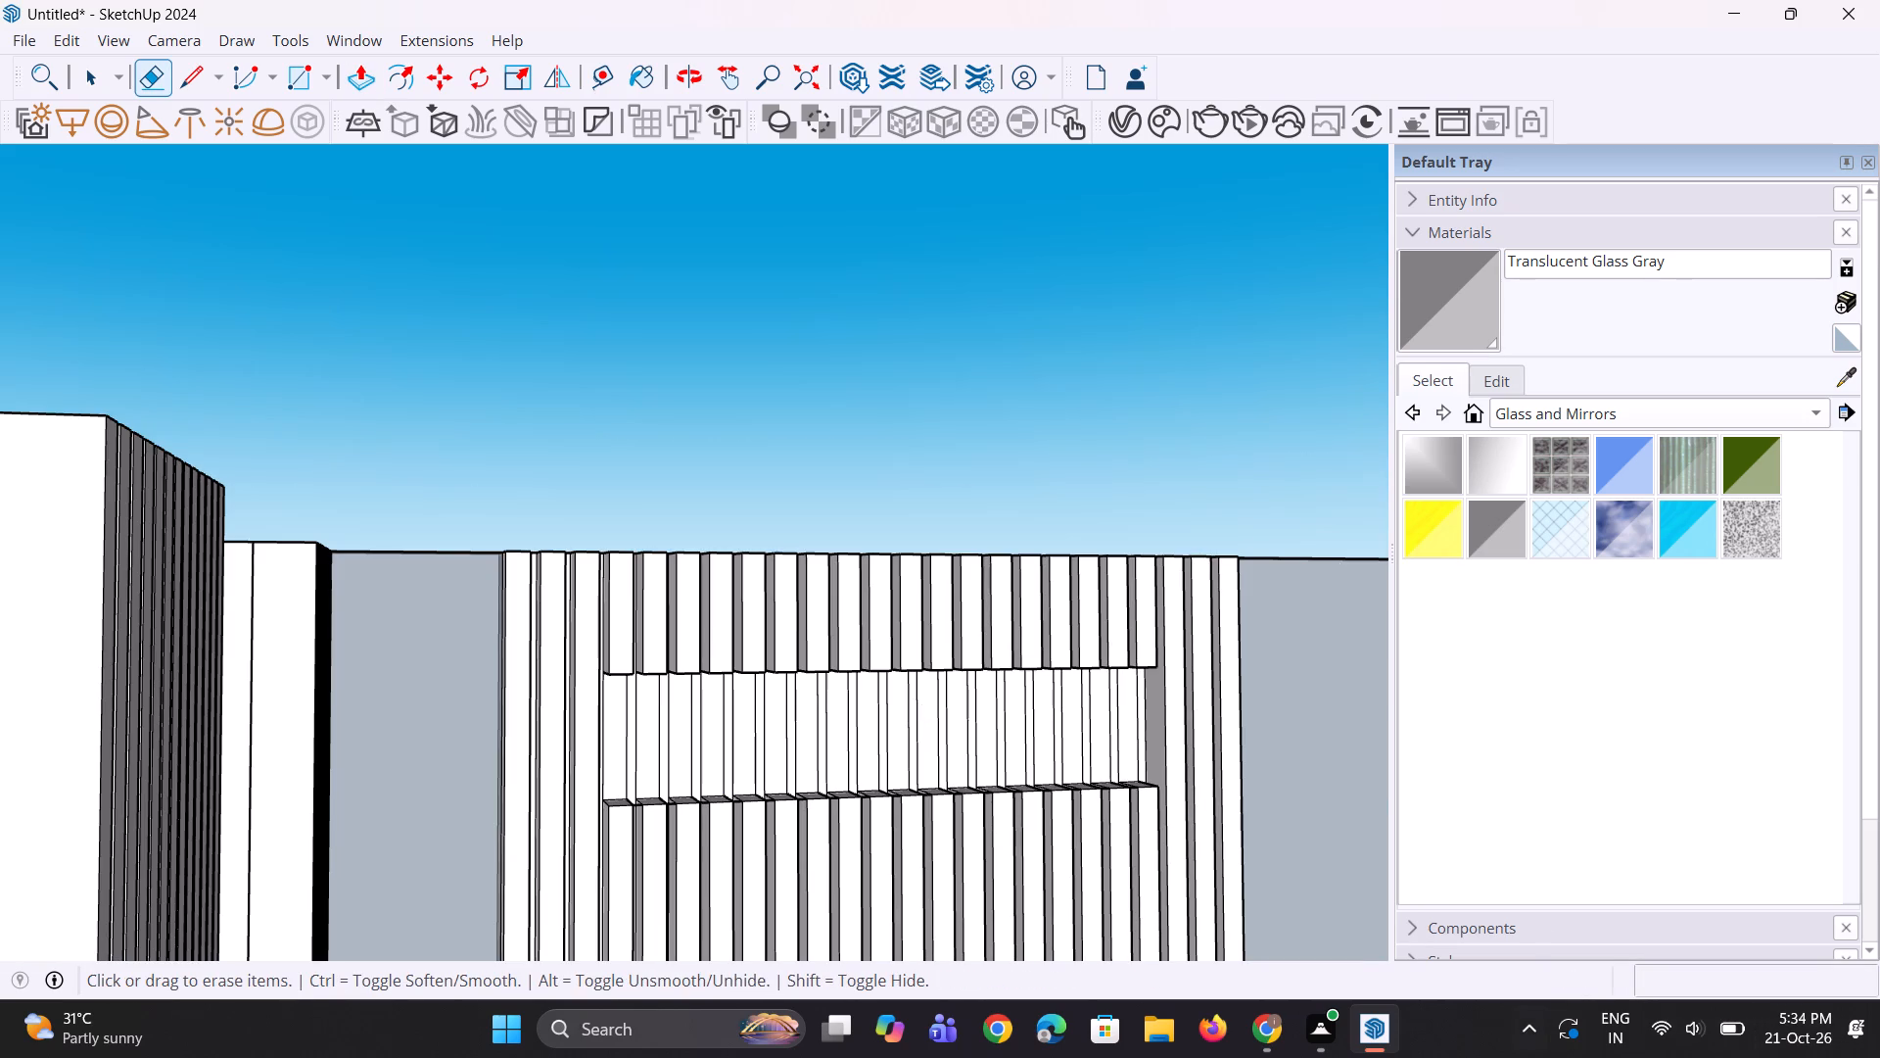
scroll(148, 582, down, 2)
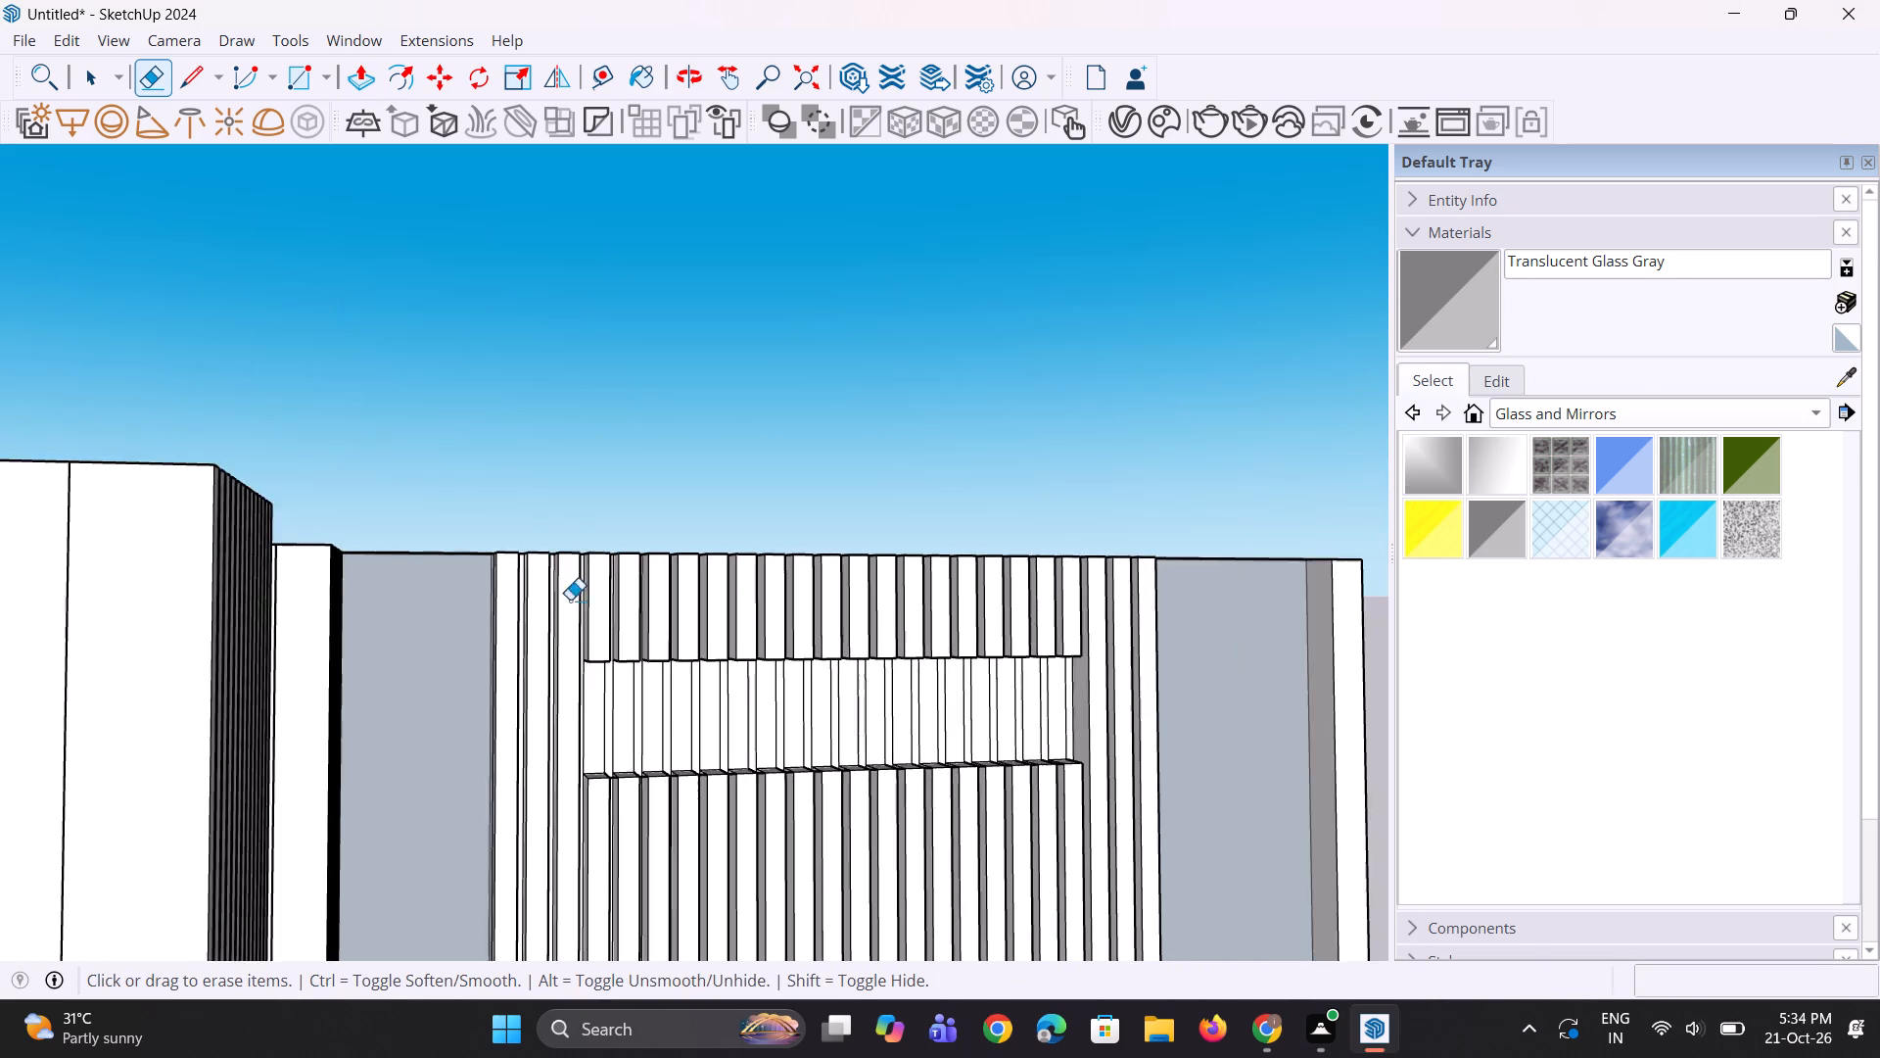
middle_drag(550, 641, 456, 784)
scroll(824, 689, up, 12)
click(426, 732)
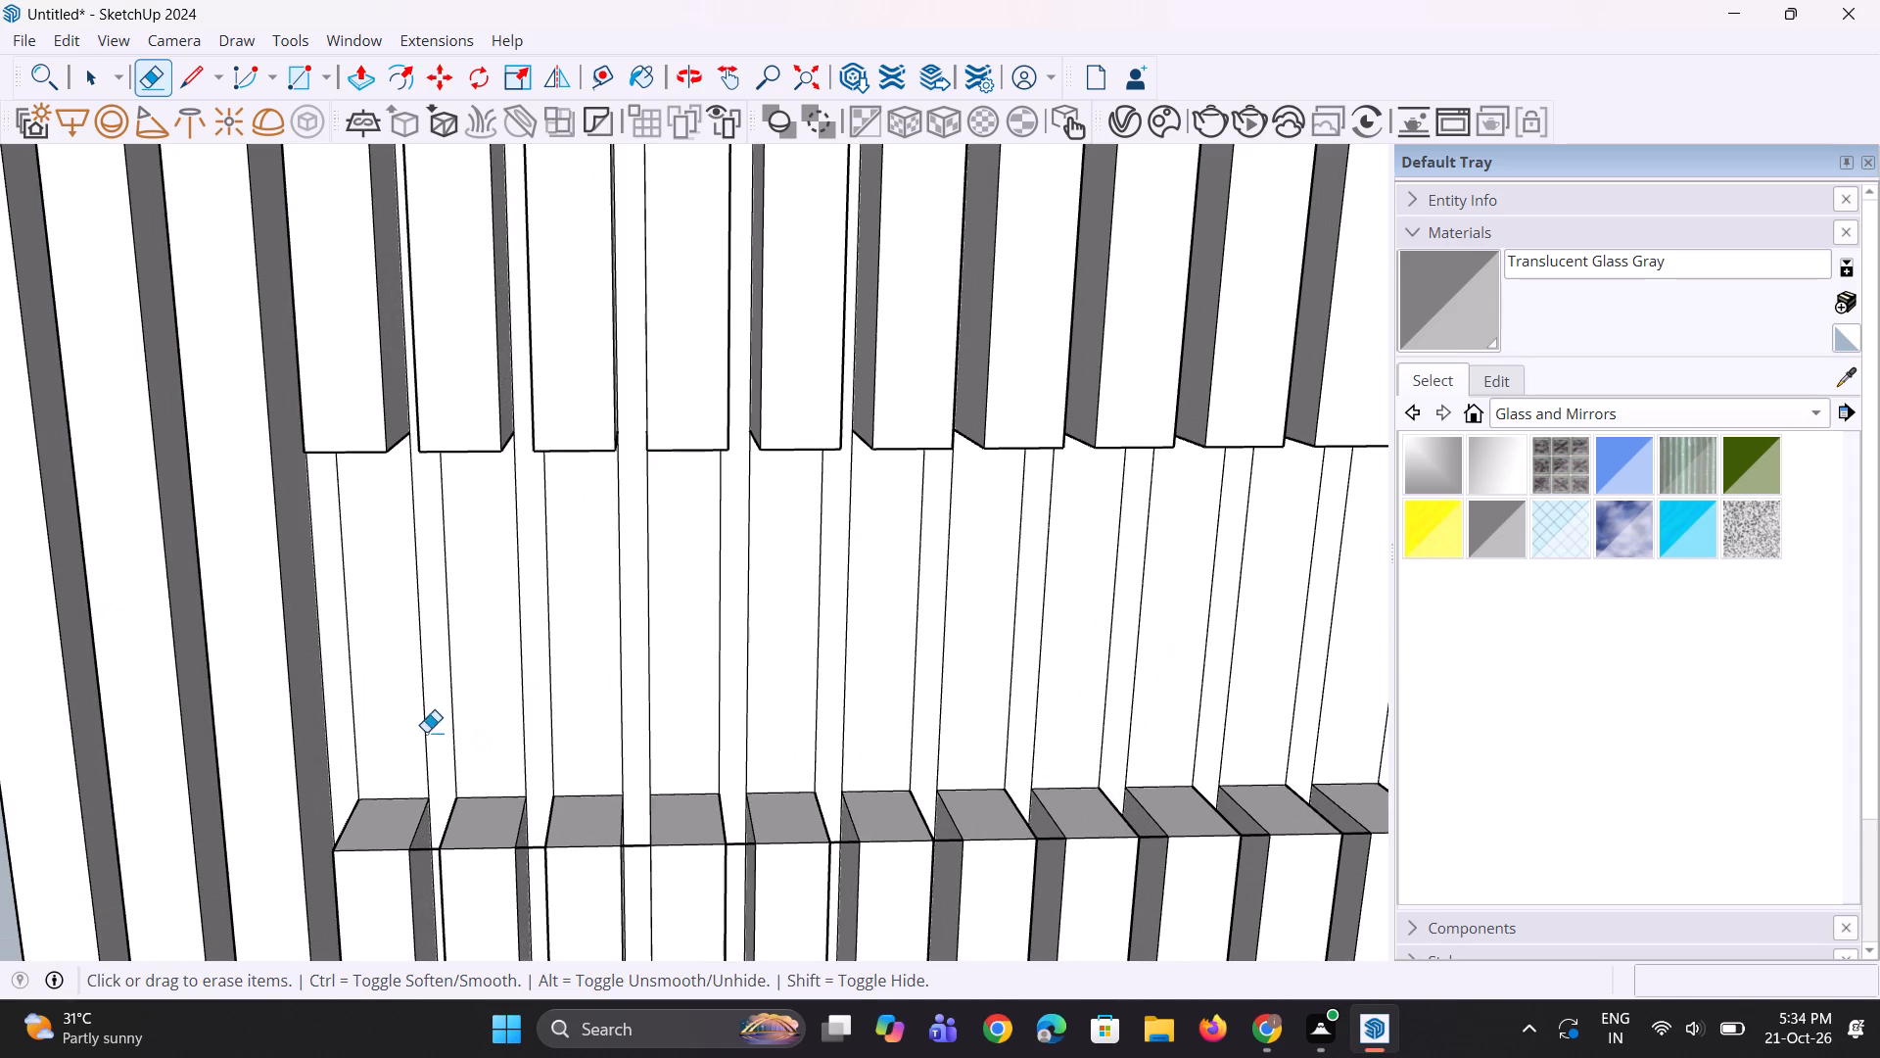
click(456, 724)
click(517, 708)
click(531, 708)
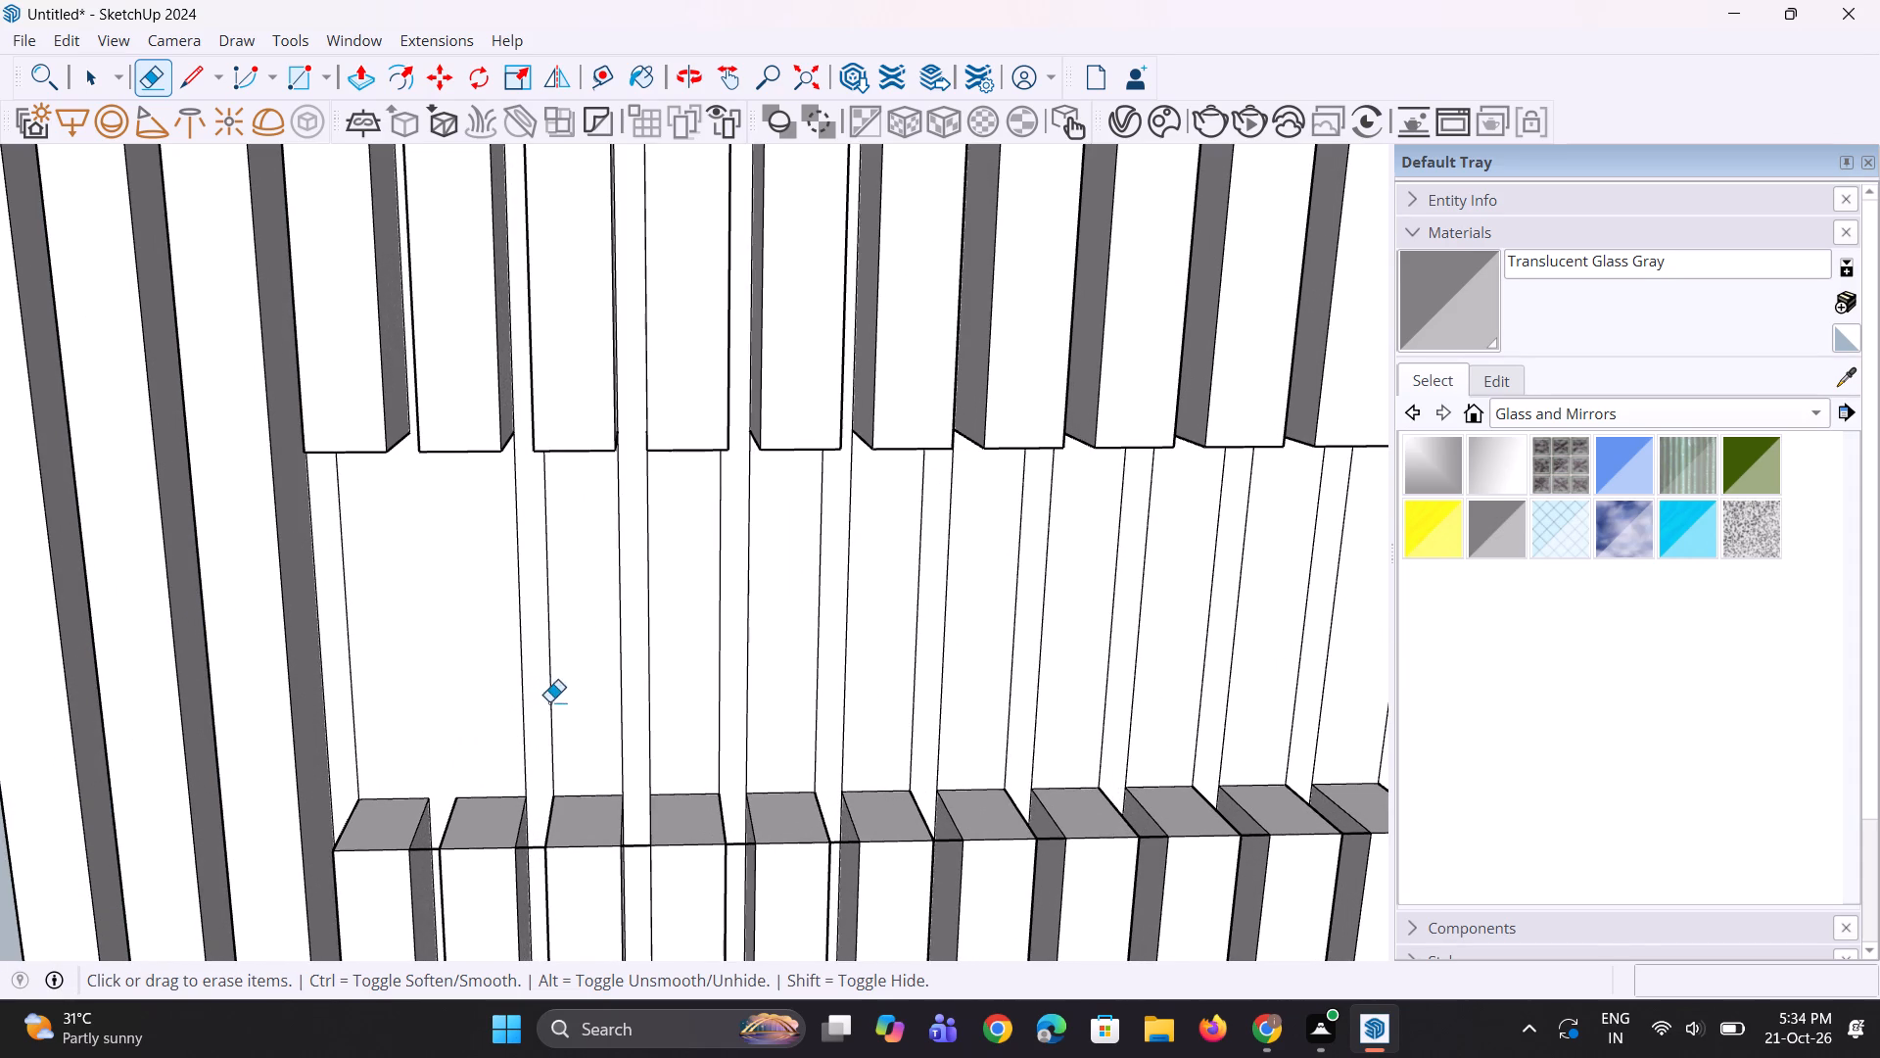
Erase all remaining vertical dividing lines across the recess's back face, including those at both ends.
drag(362, 654, 1243, 698)
scroll(549, 694, down, 5)
drag(962, 625, 1151, 651)
scroll(753, 685, down, 5)
drag(873, 669, 1162, 675)
scroll(1175, 670, up, 3)
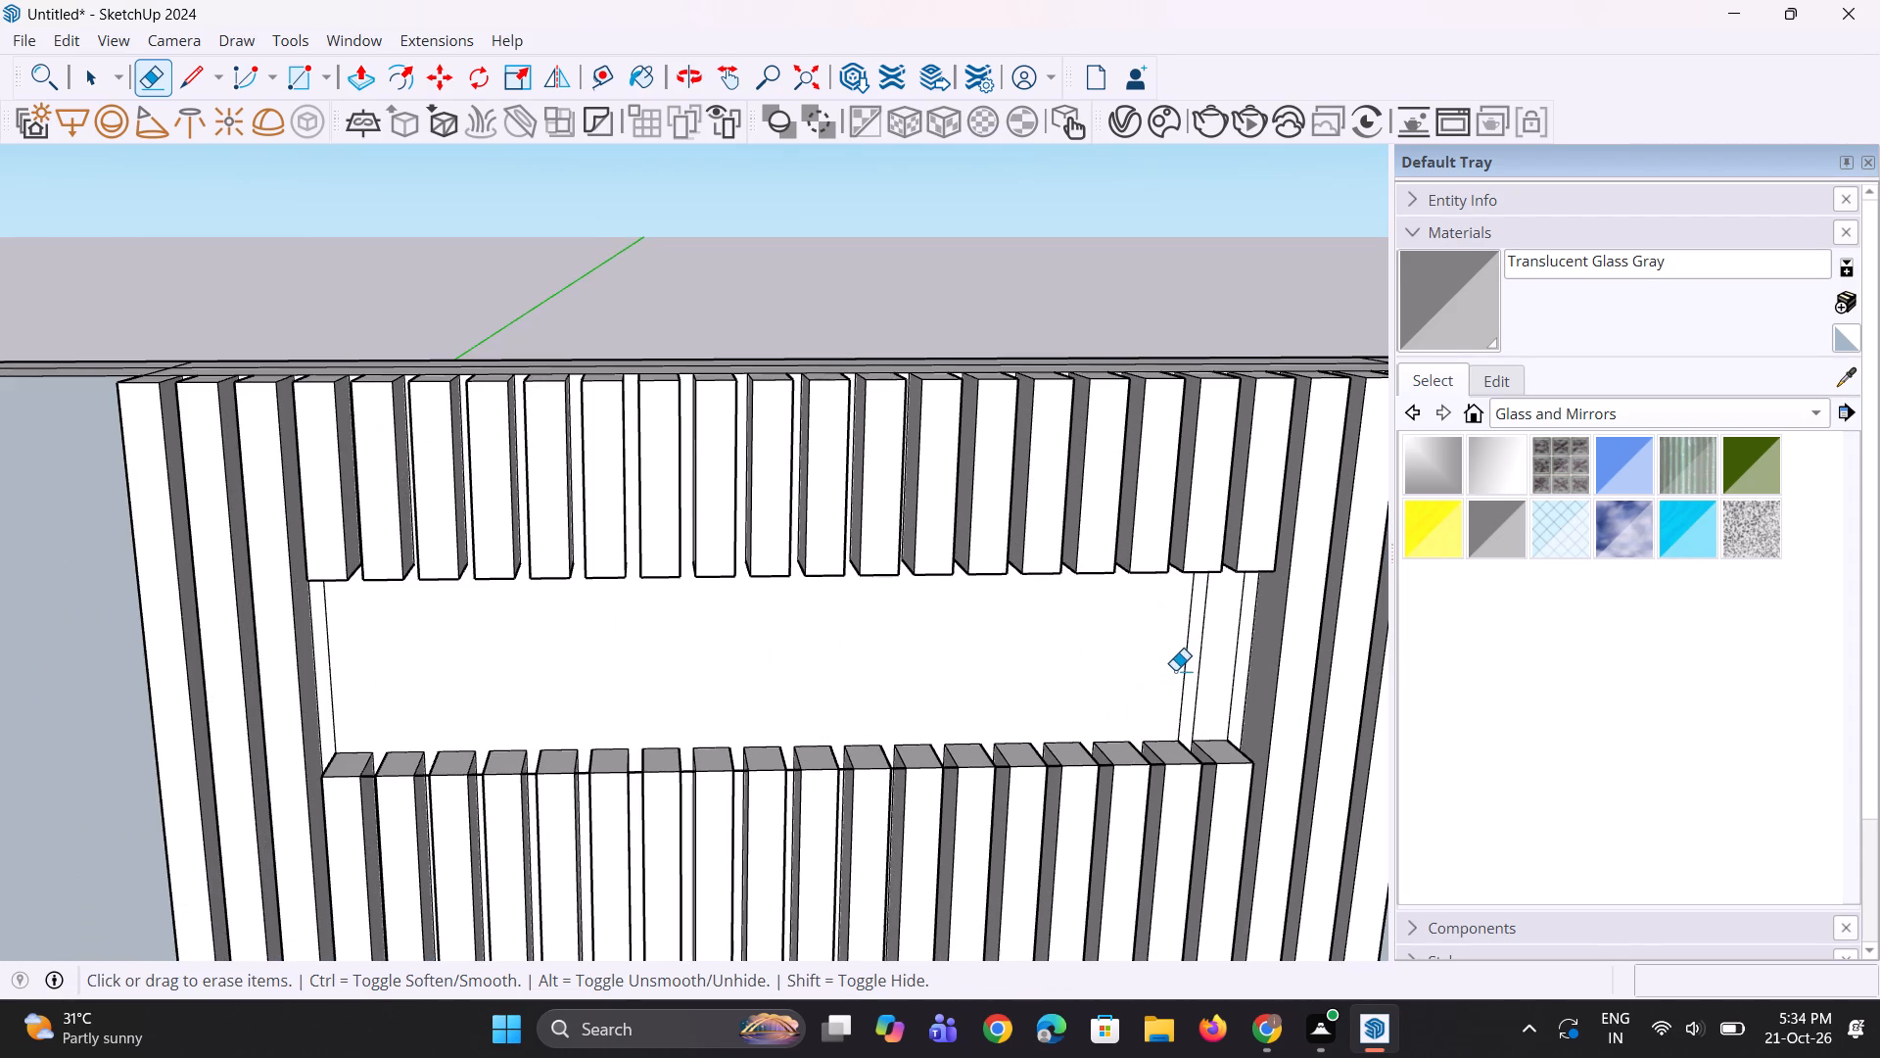
drag(1178, 668, 1239, 667)
scroll(1240, 668, down, 5)
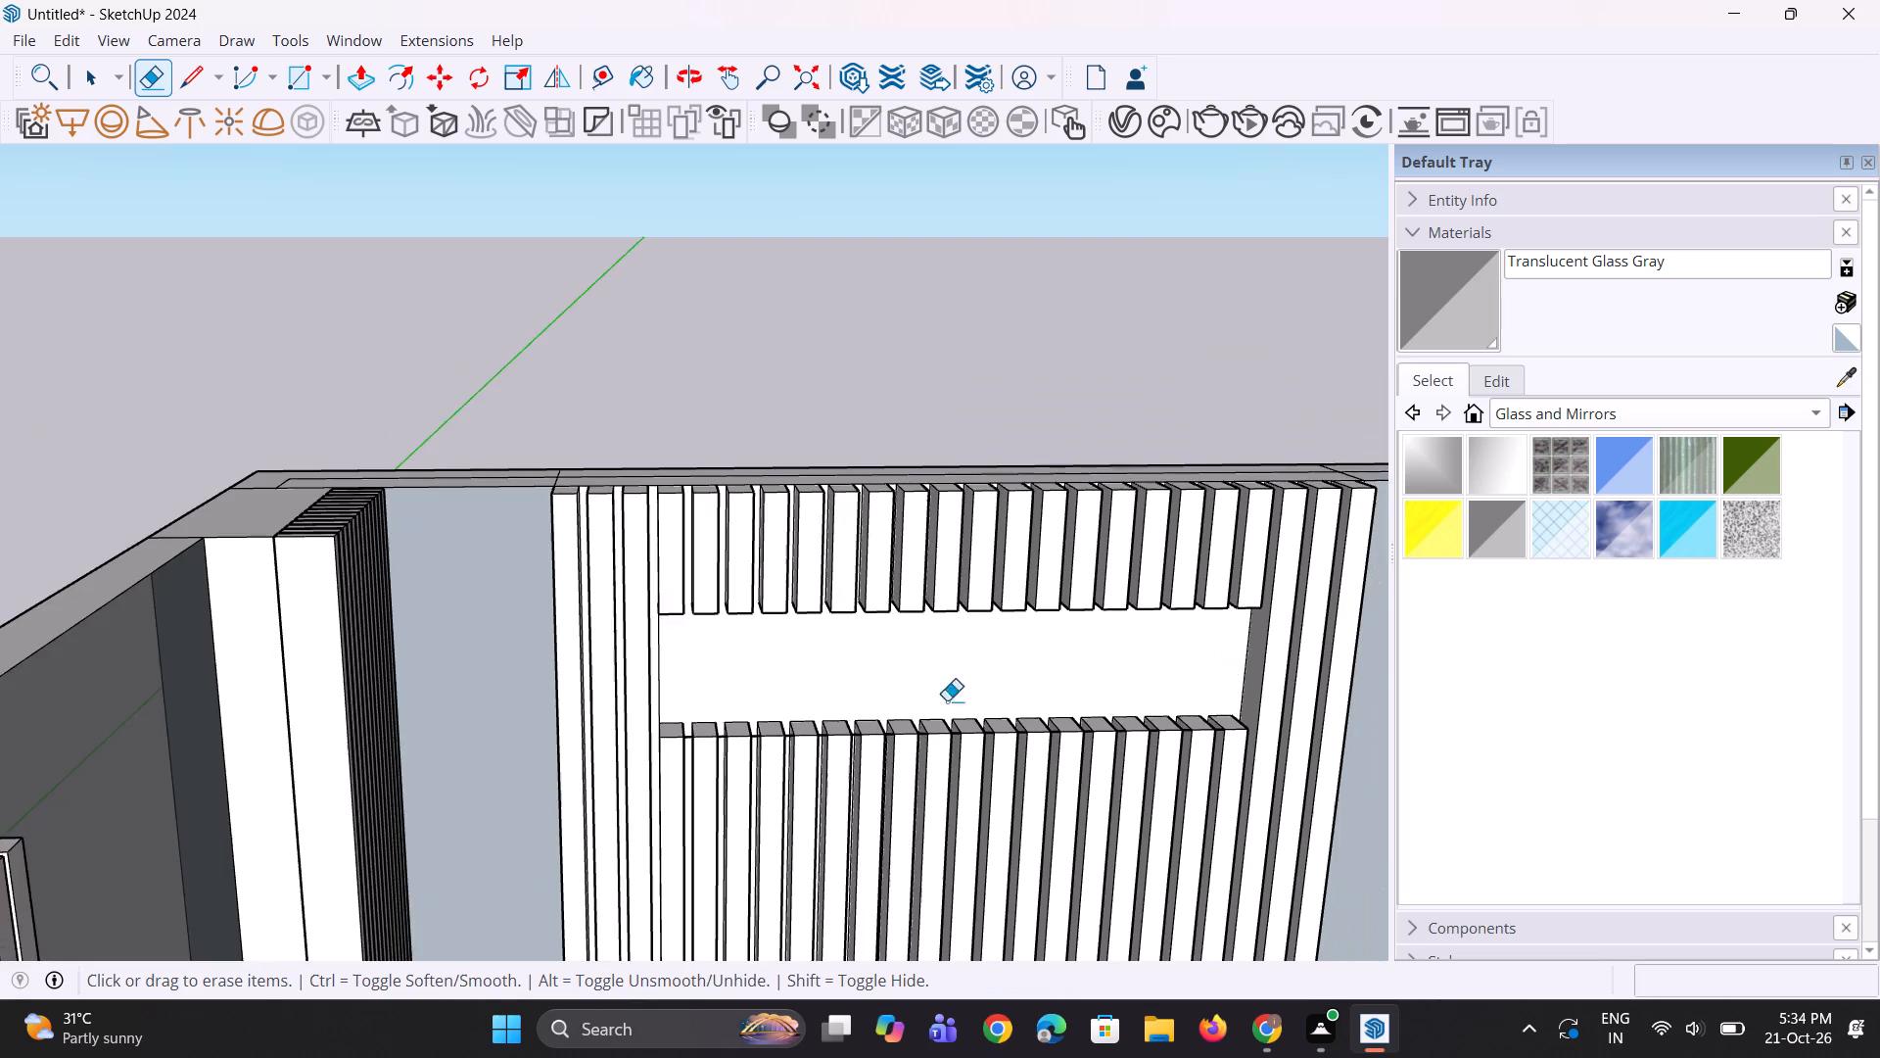
scroll(682, 670, up, 1)
middle_drag(655, 613, 527, 603)
scroll(772, 671, up, 8)
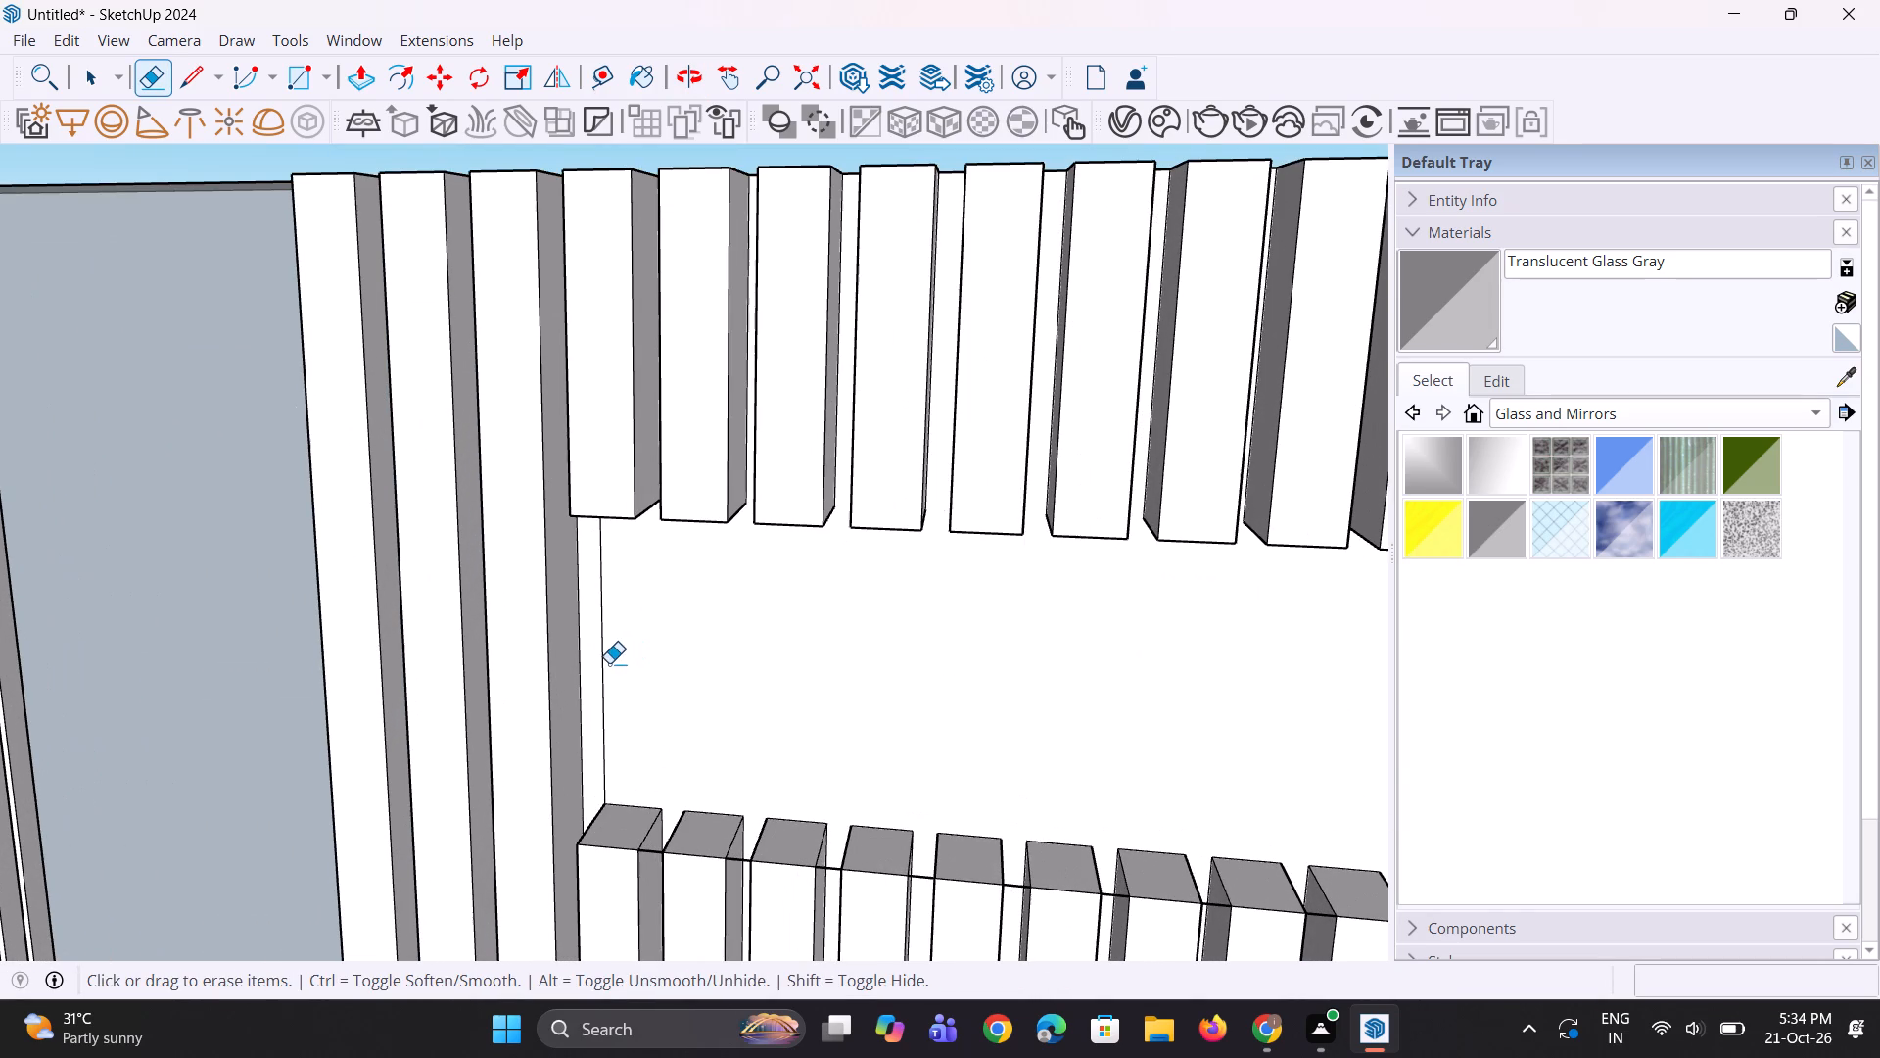
click(606, 666)
Offset the recess's back face inward a little over 3" to outline an inner rectangle.
key(space)
click(650, 672)
key(f)
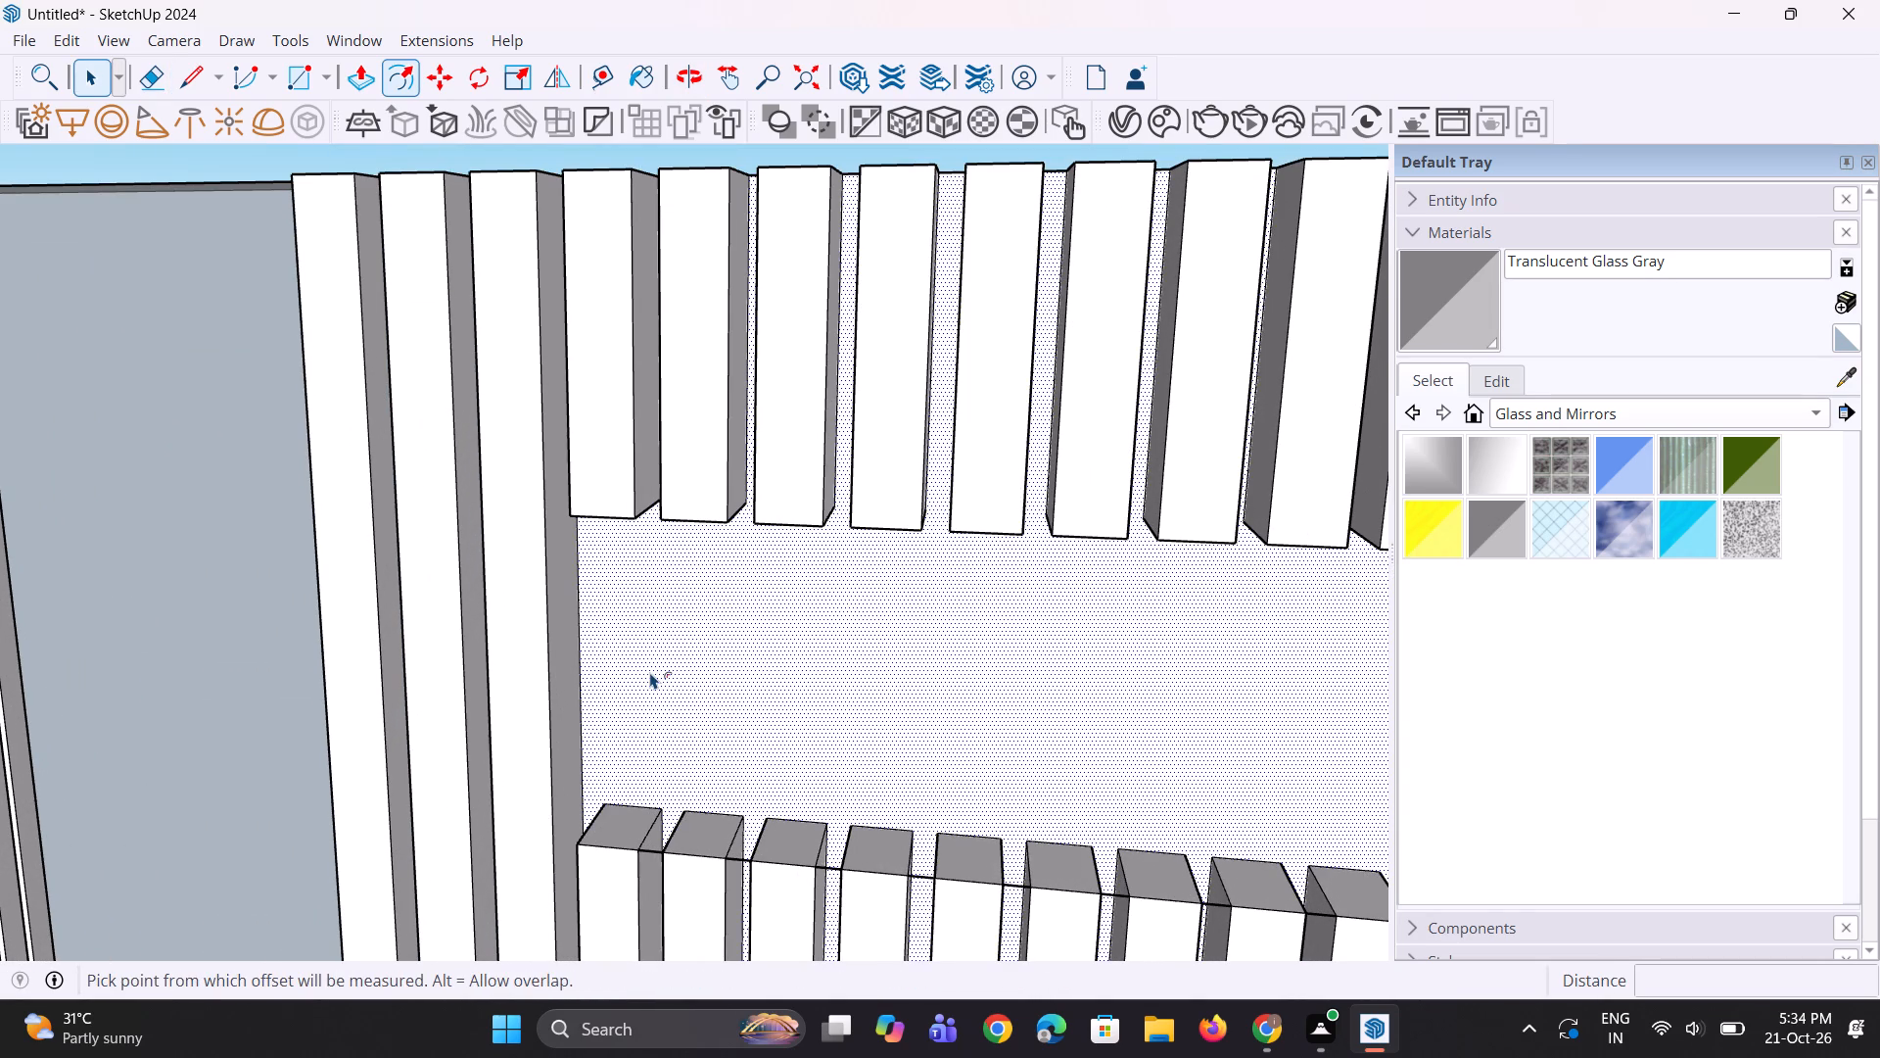
click(650, 672)
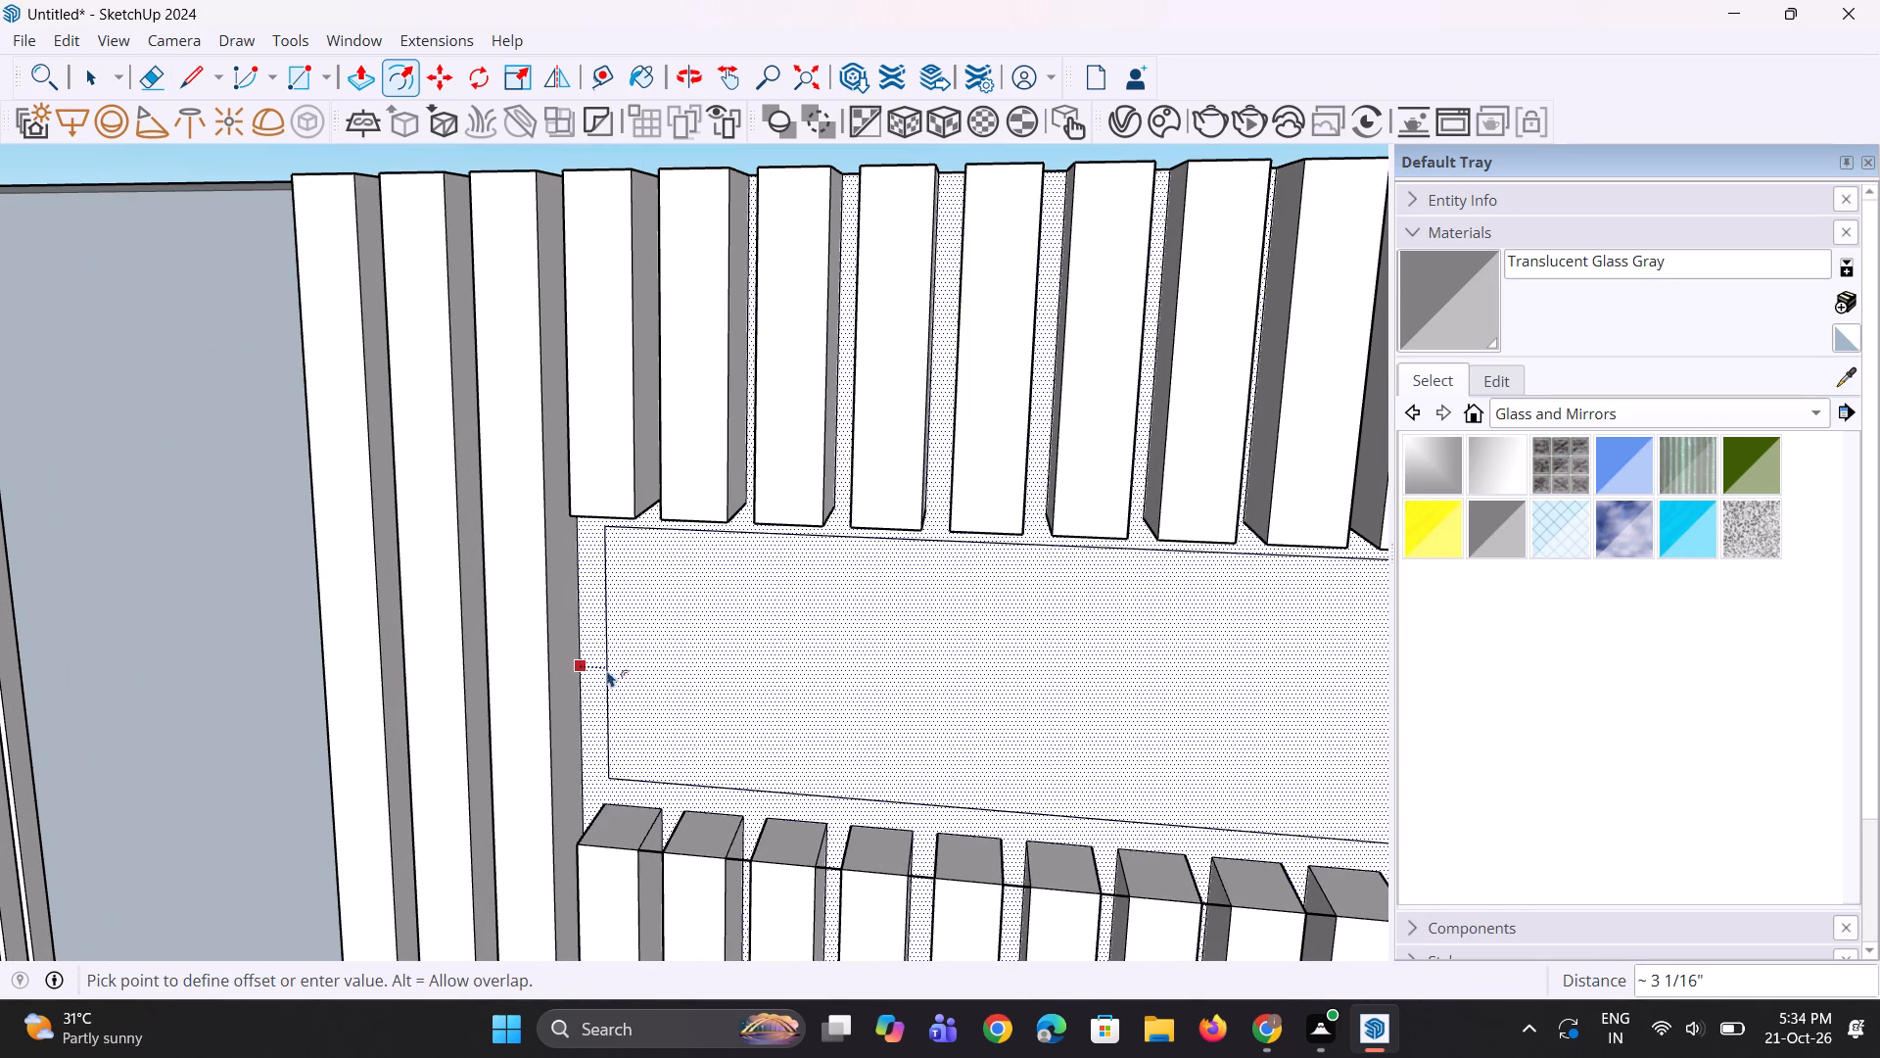
click(614, 676)
Offset the inner rectangle outward about 3 13/16" to close off a border frame from the slat gaps.
scroll(591, 716, down, 2)
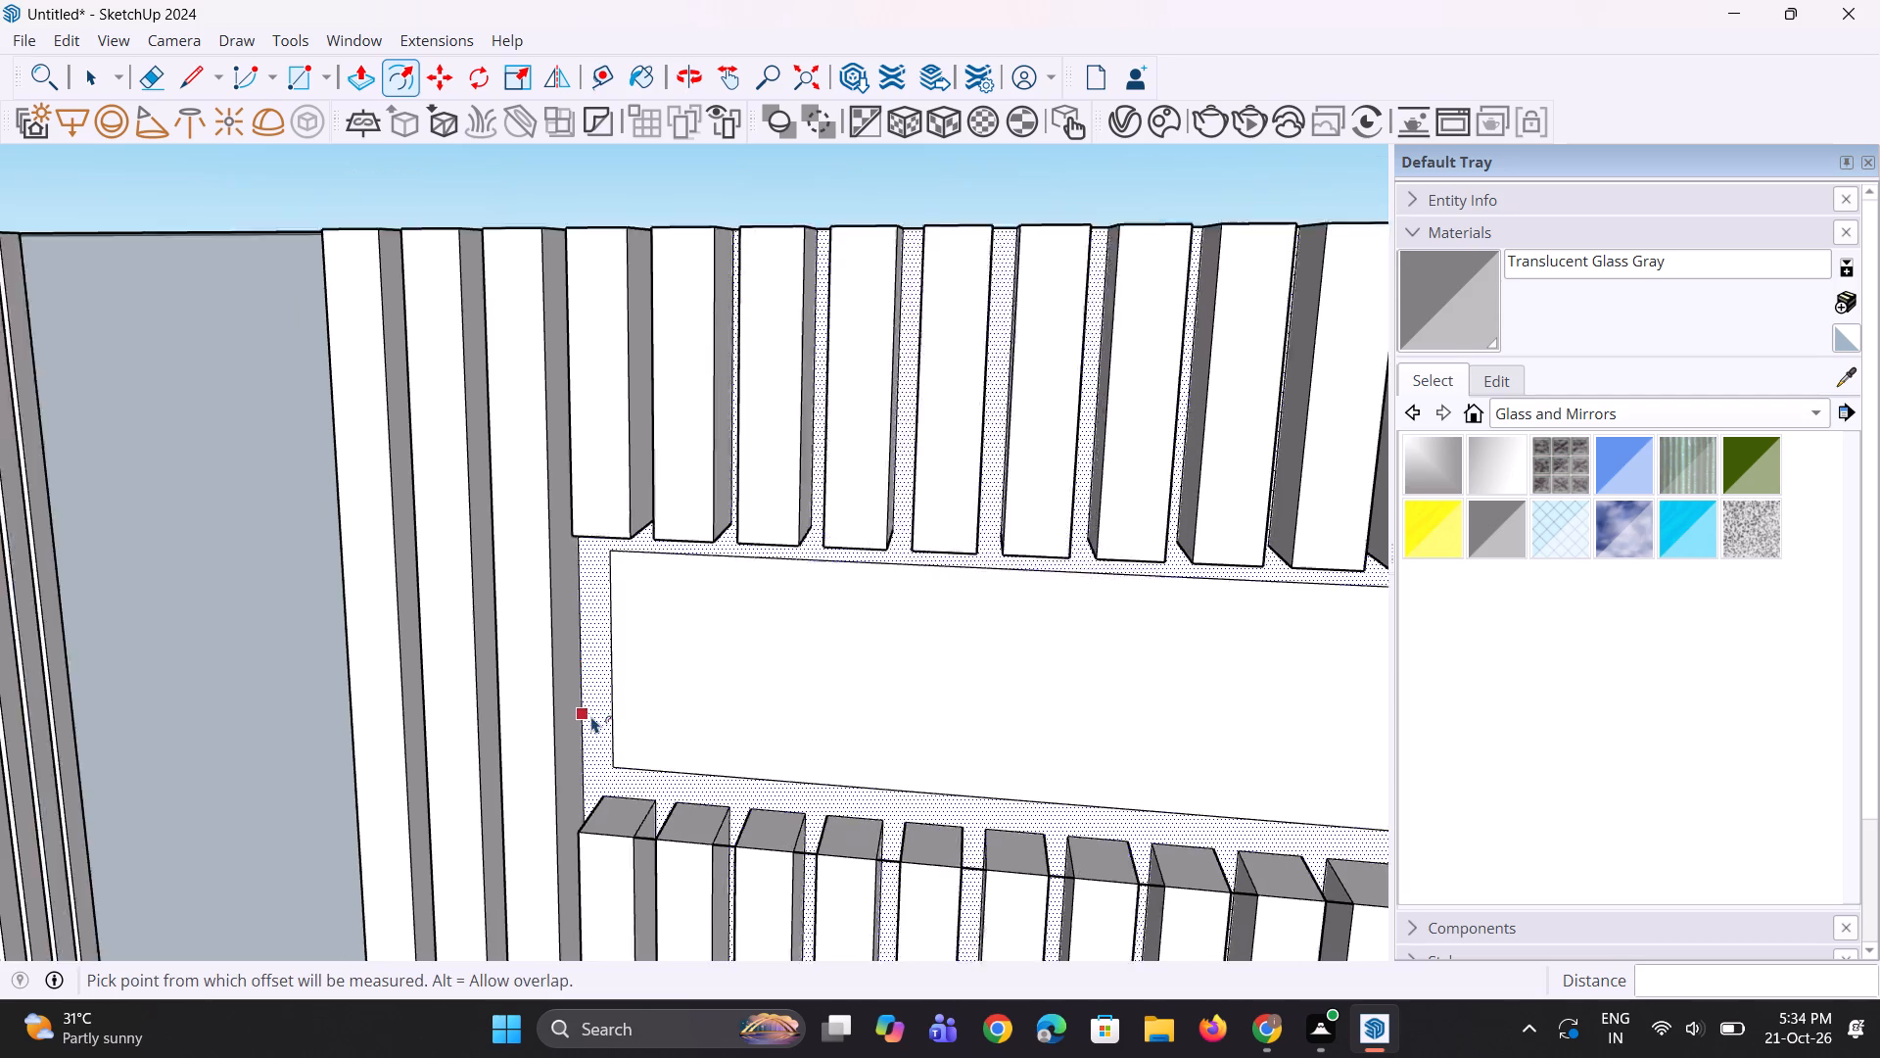
scroll(591, 716, down, 4)
scroll(813, 744, up, 1)
middle_drag(813, 744, 830, 719)
scroll(814, 745, up, 1)
key(space)
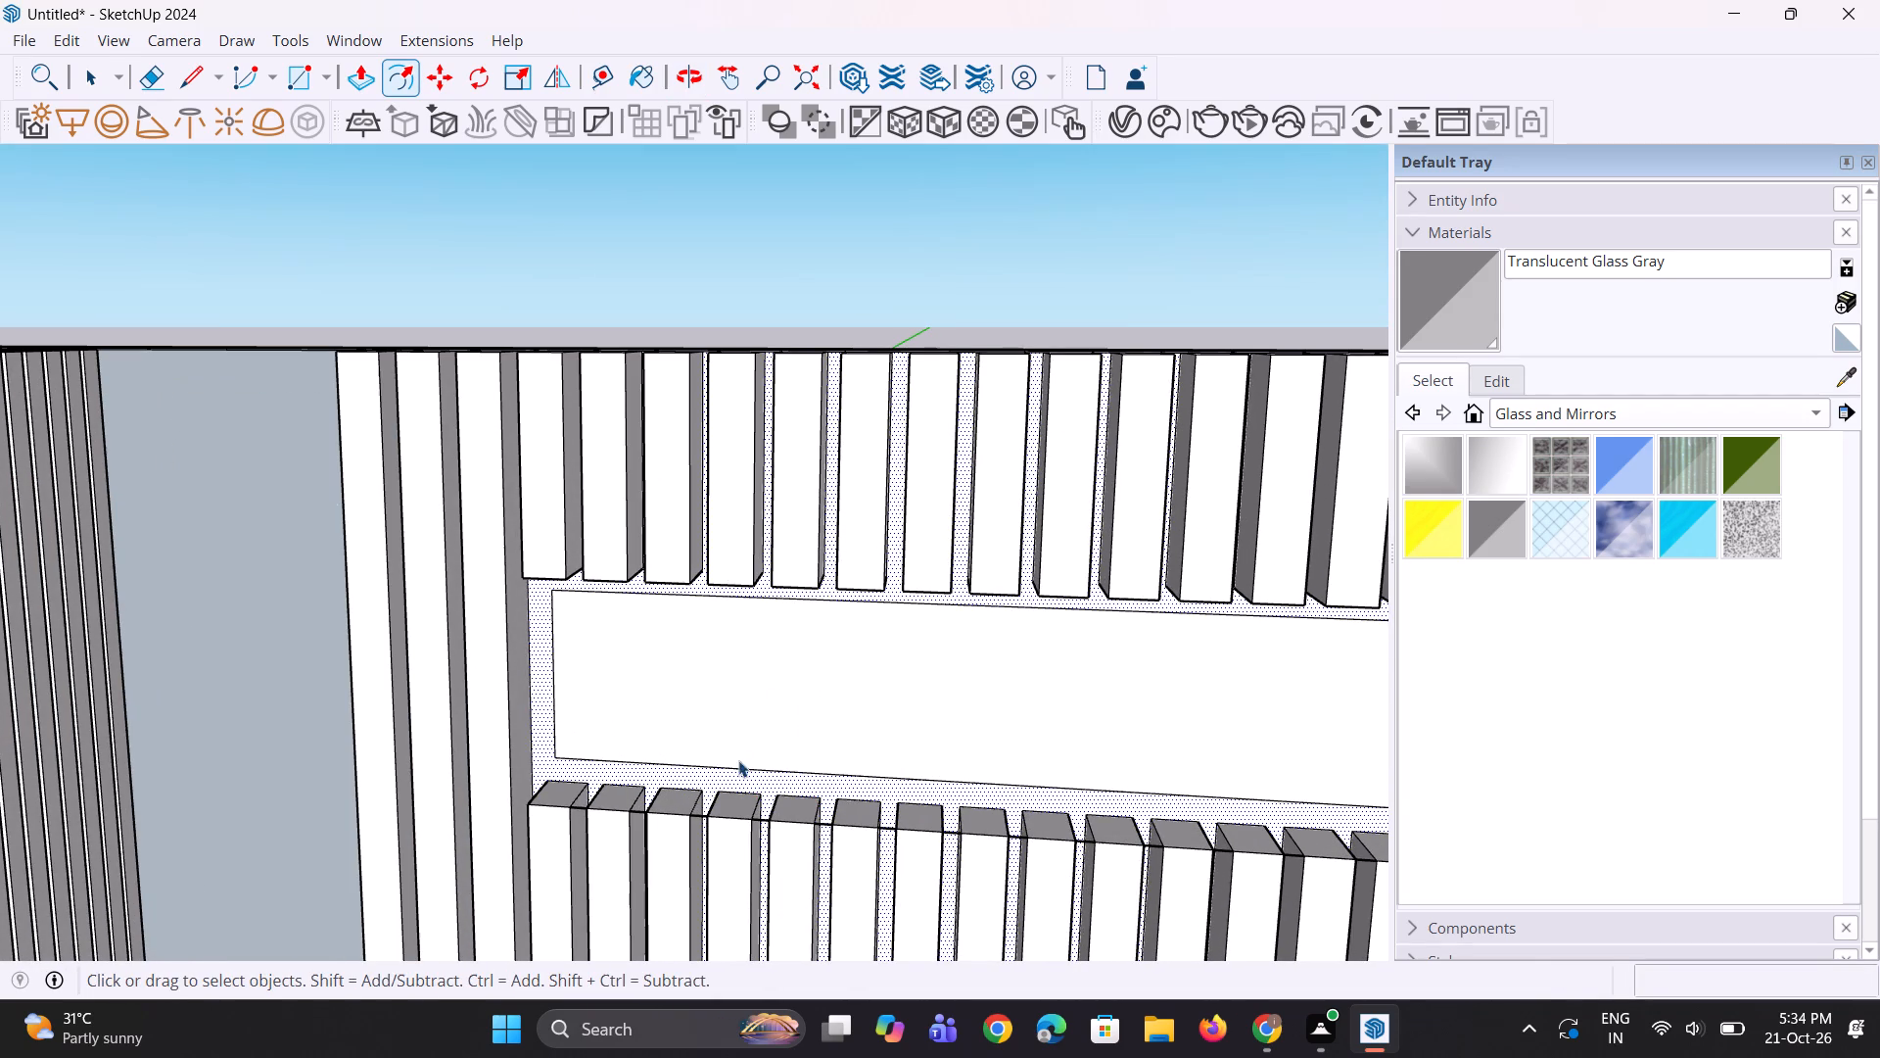
scroll(707, 771, up, 2)
click(631, 722)
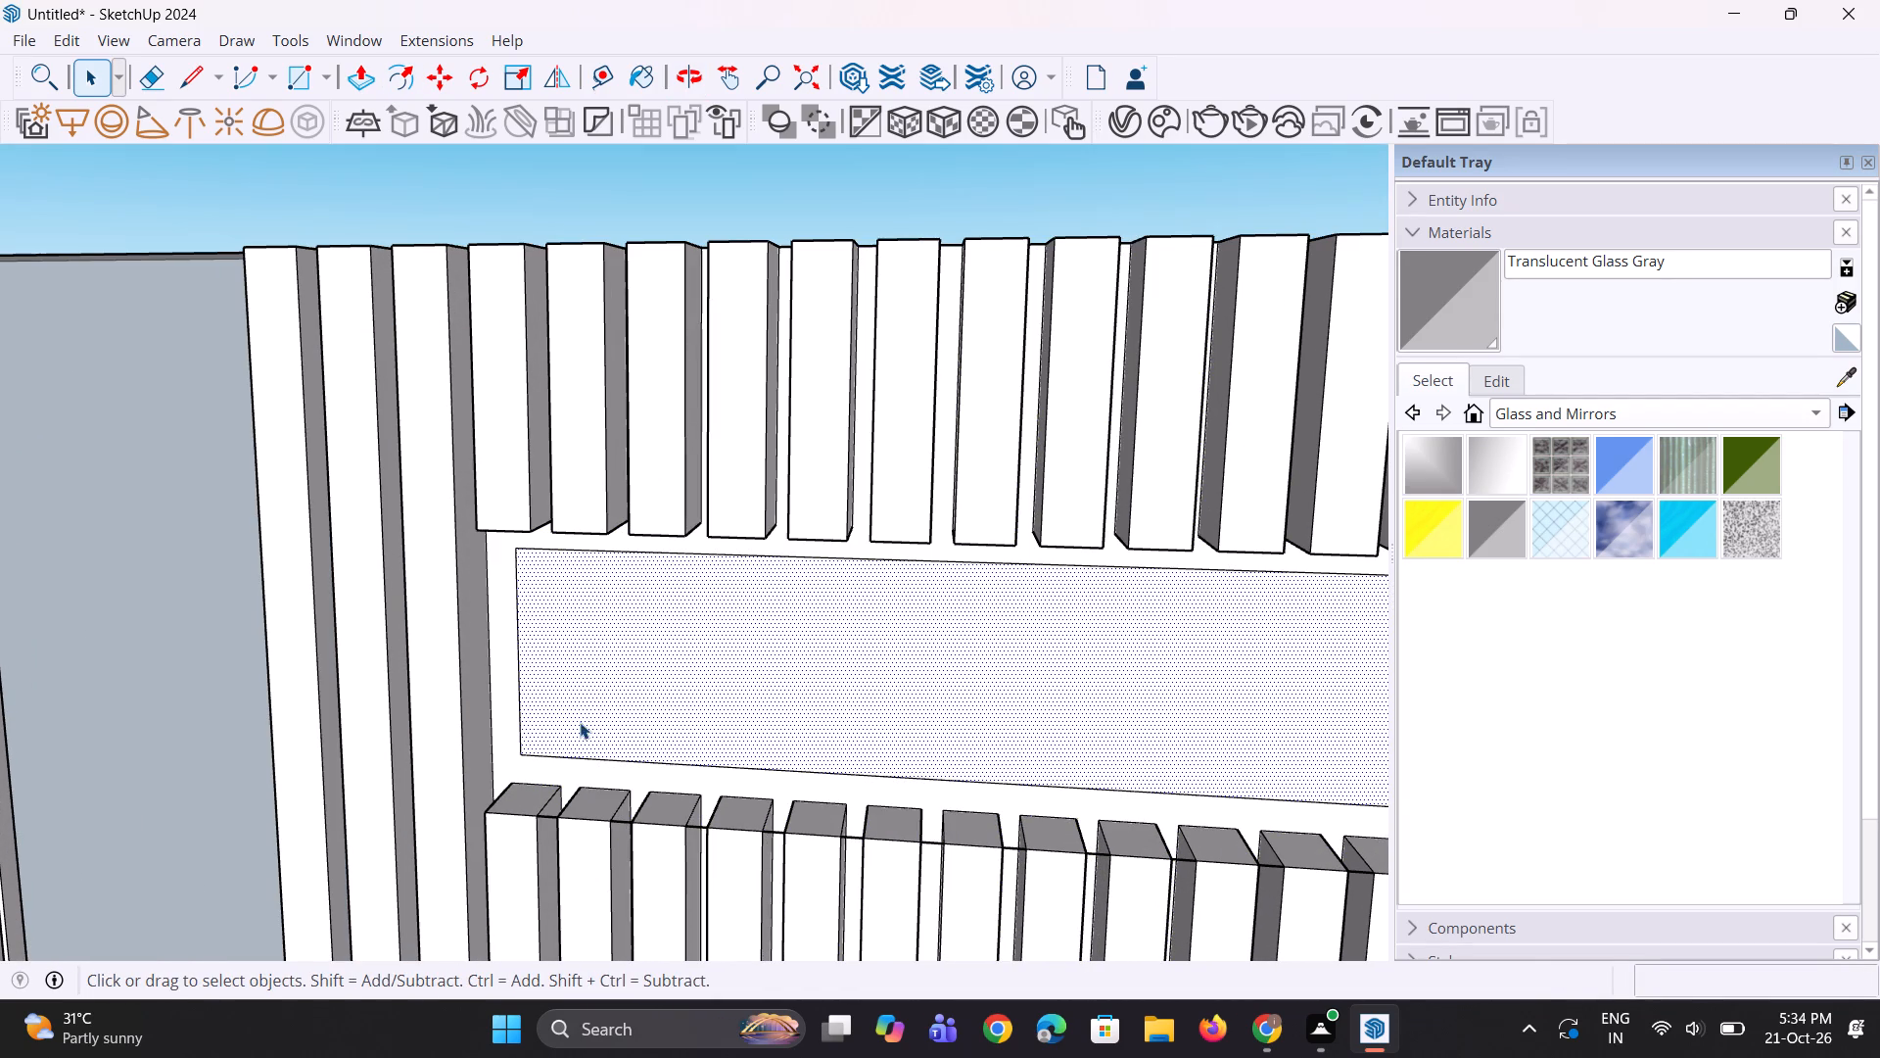
key(f)
click(498, 675)
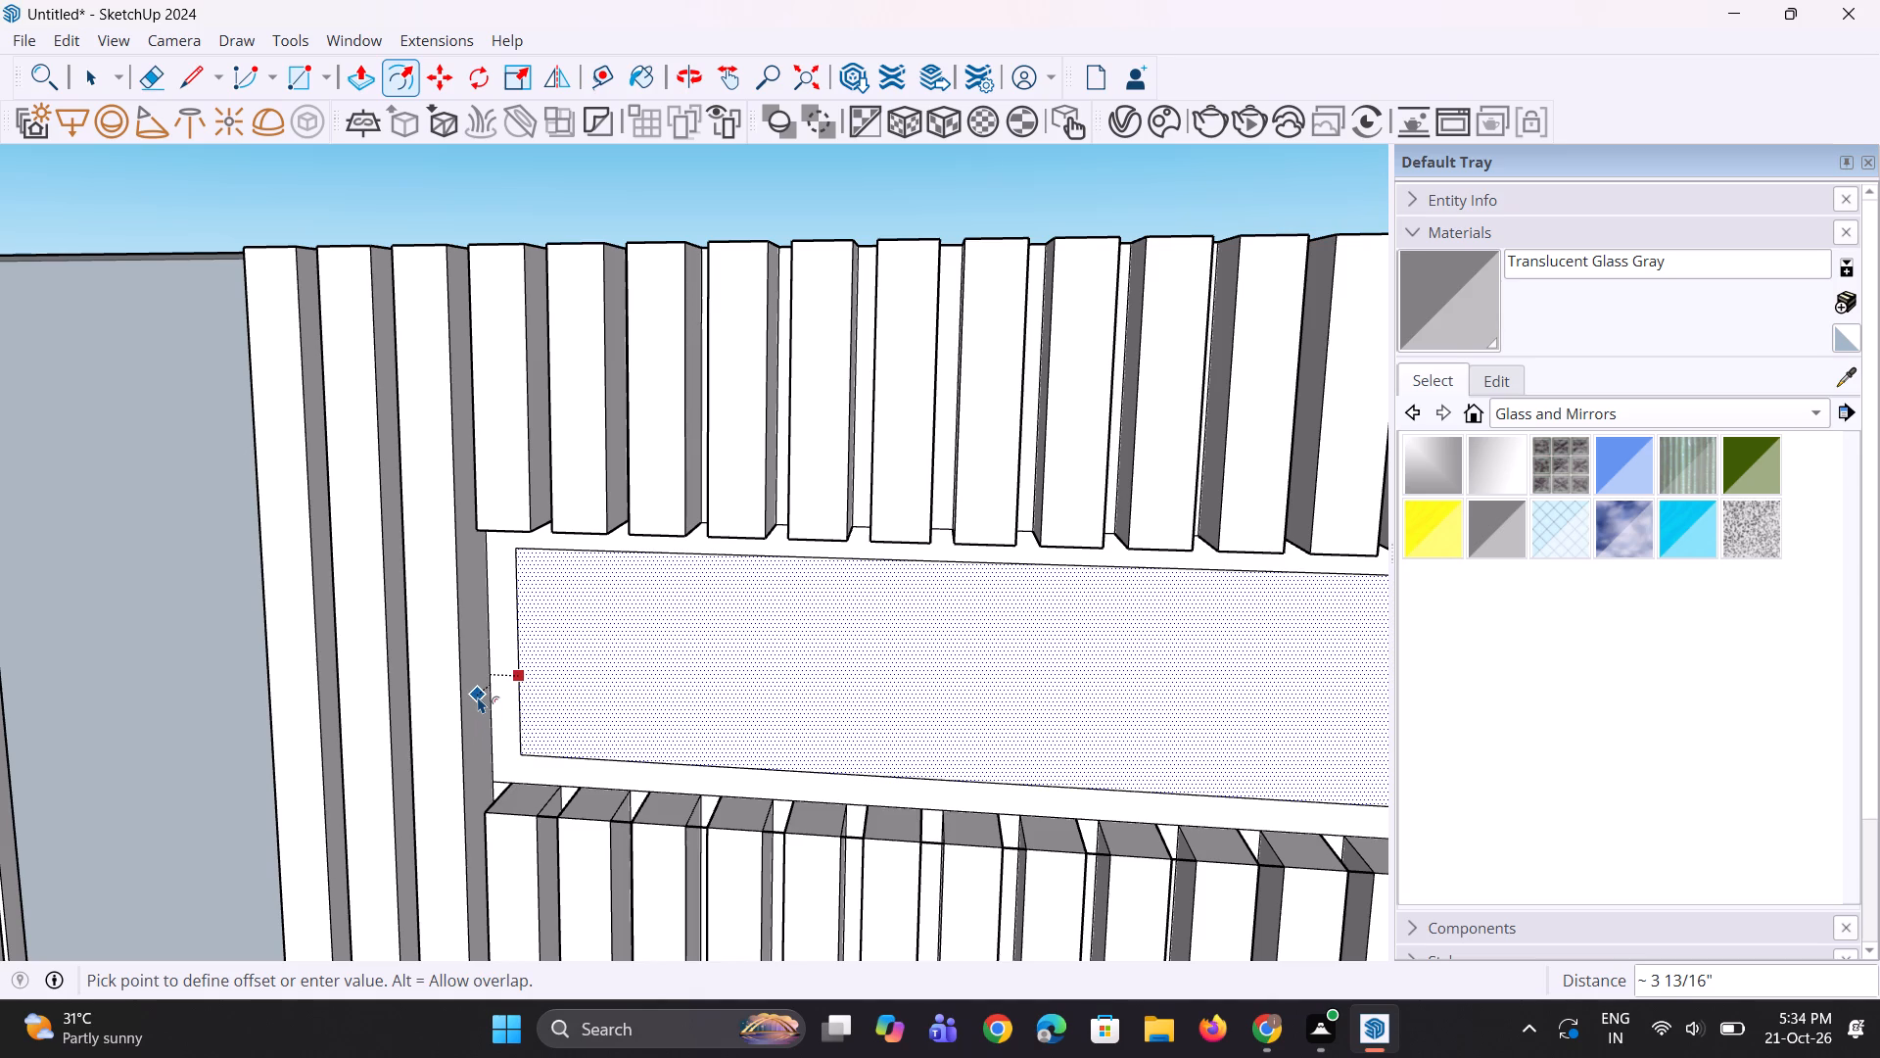
click(485, 697)
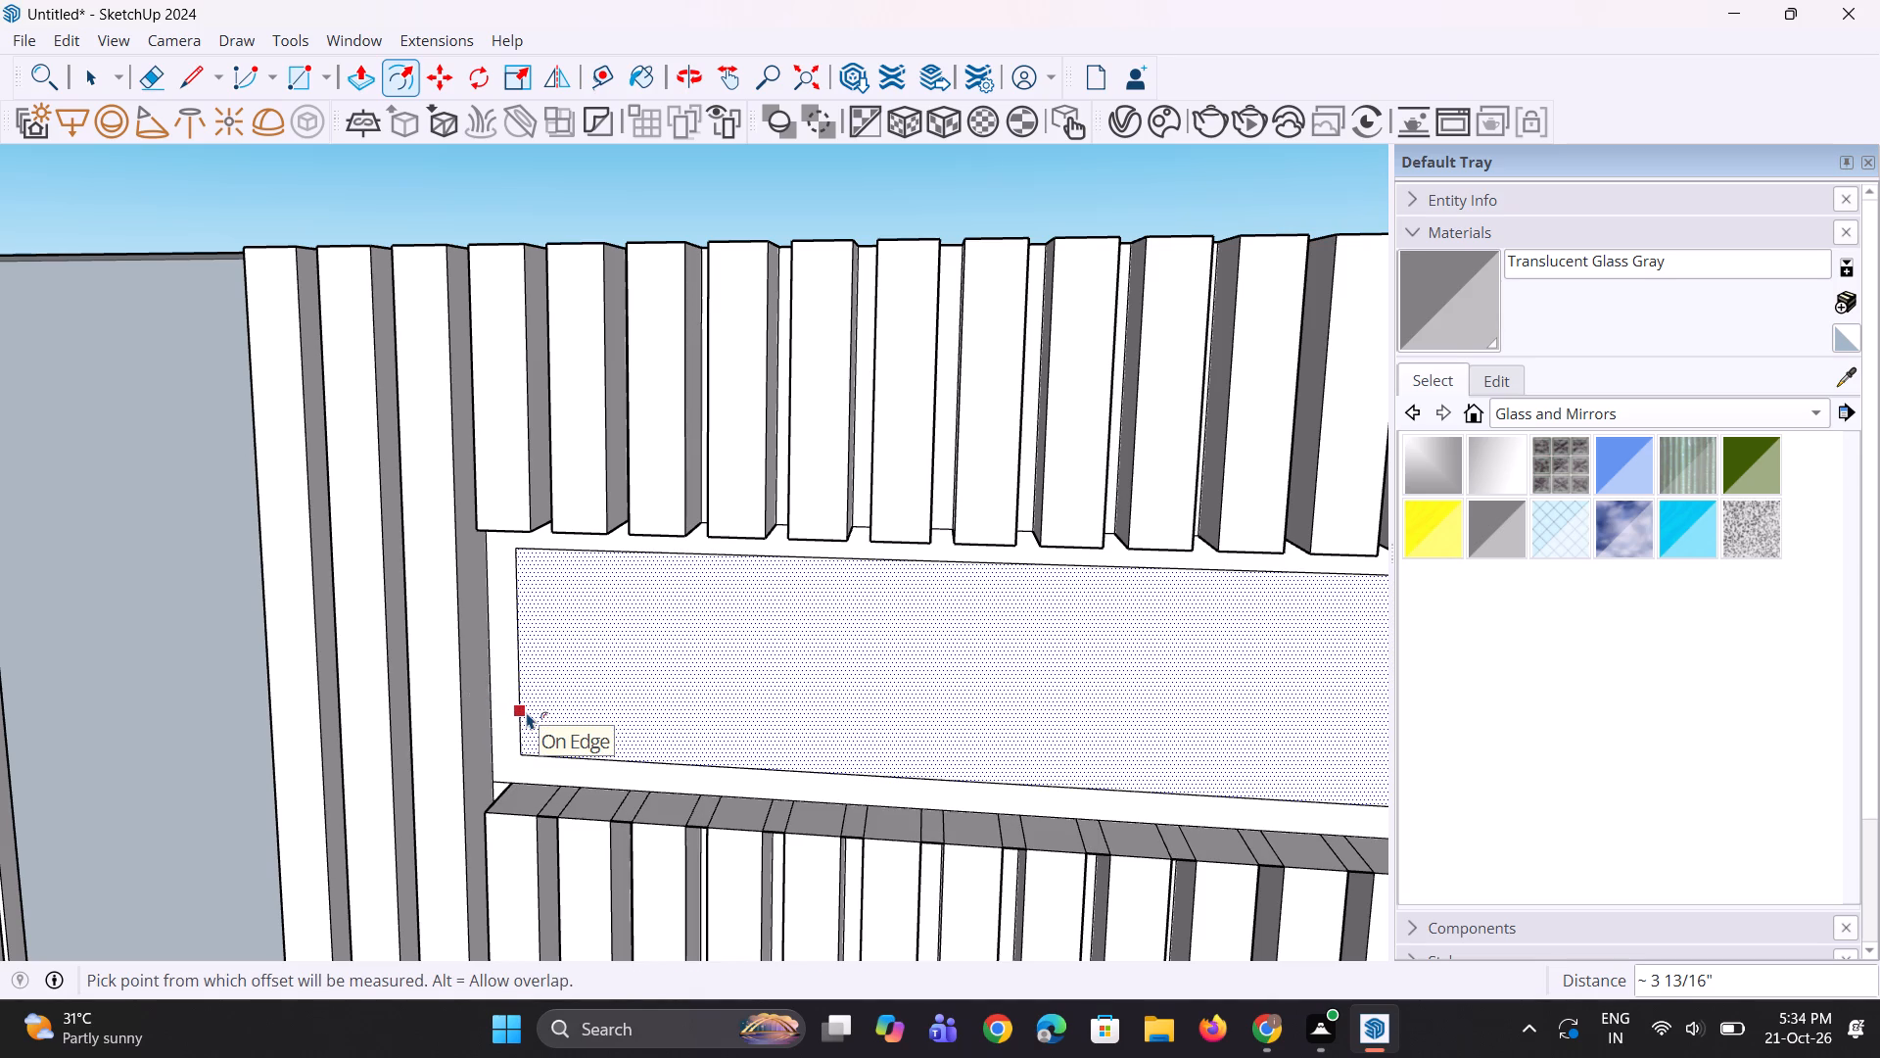
Push/pull the border frame around the recess outward about 7" so it stands raised from the recess's back face.
key(p)
key(space)
key(space)
click(502, 739)
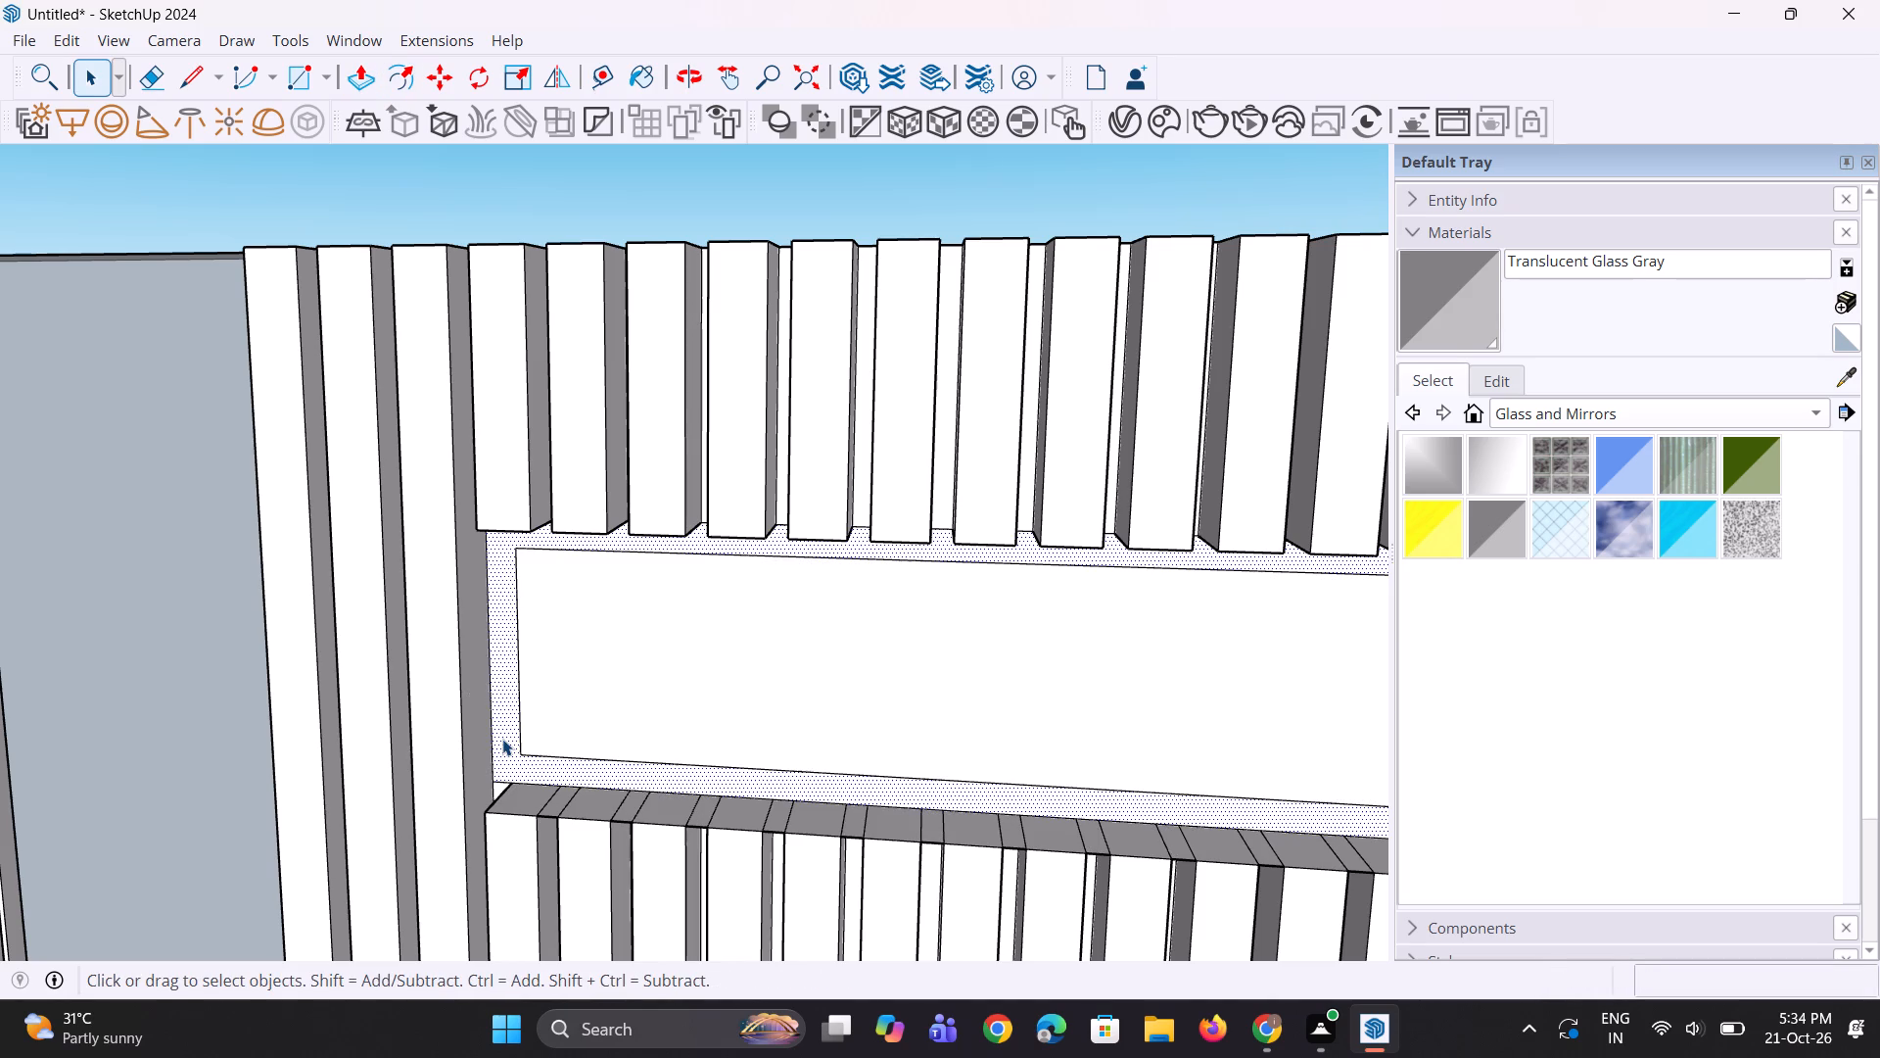
key(p)
click(500, 737)
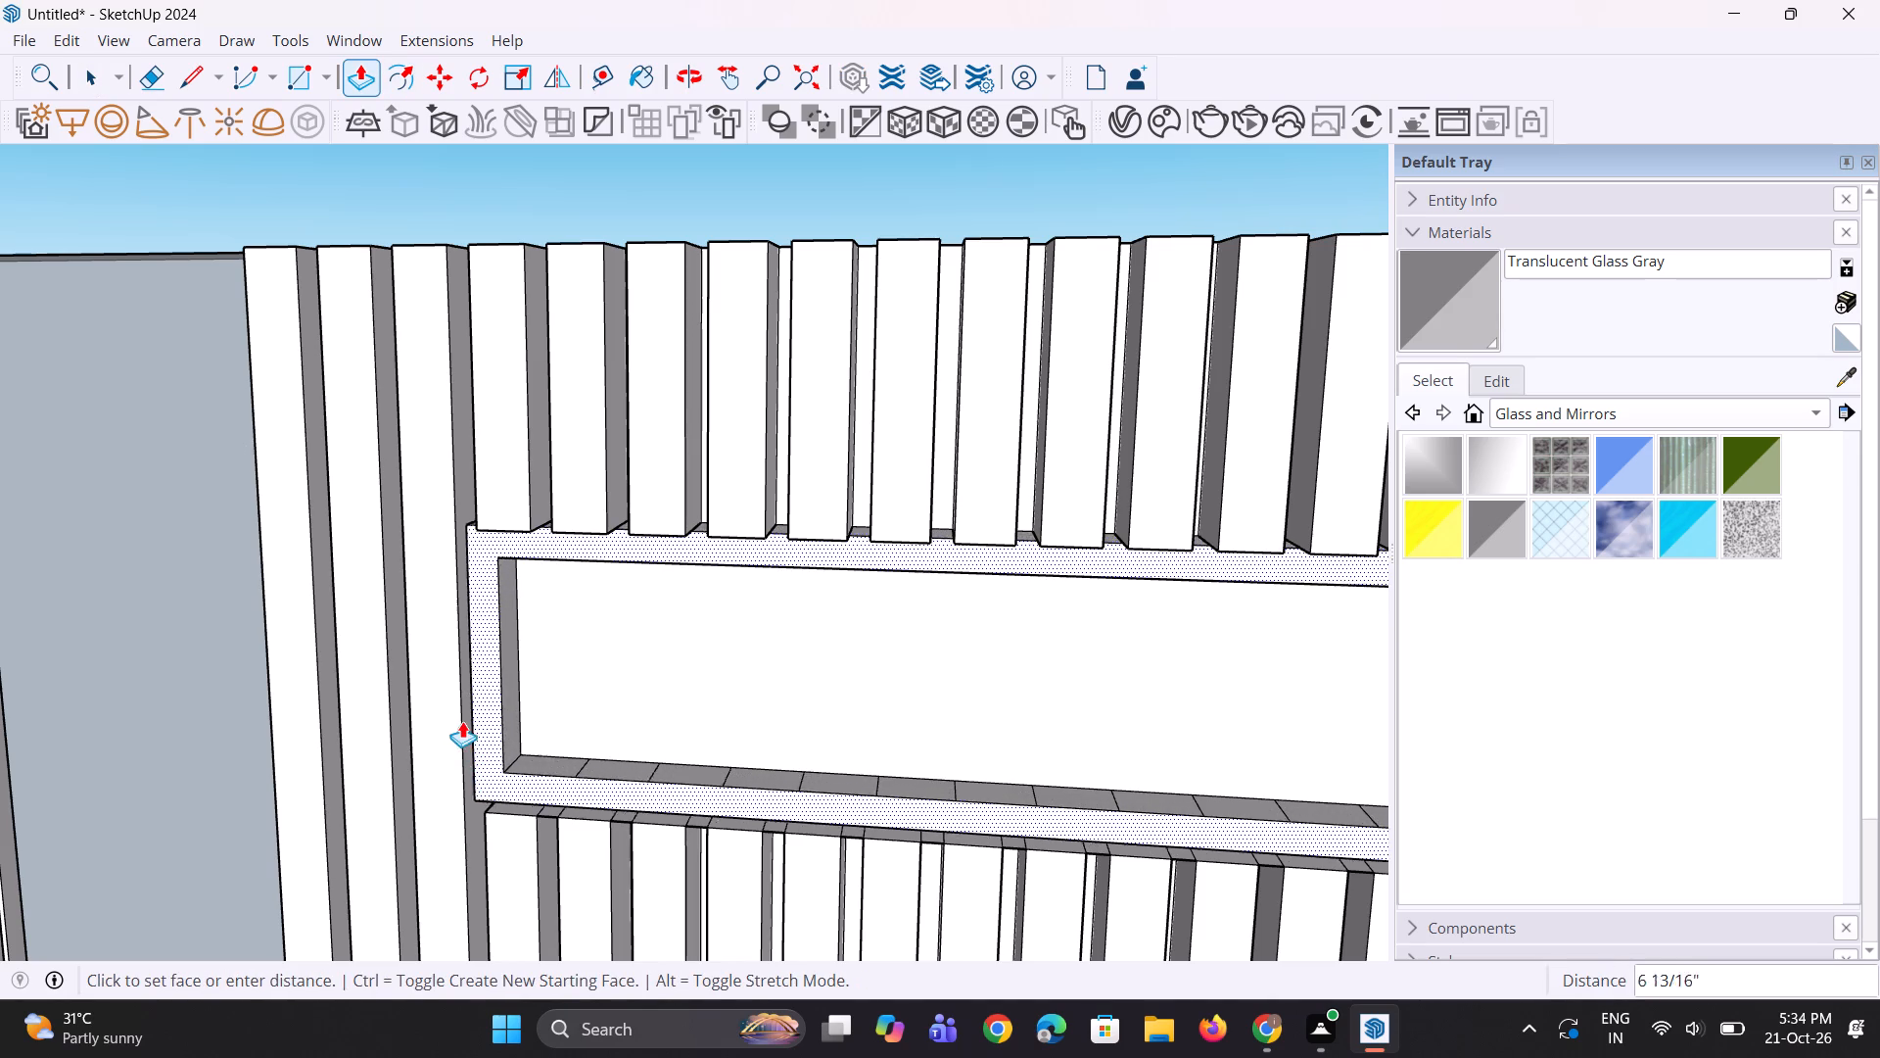
click(452, 713)
Examine the raised frame on the slat wall from the front, from above and within the whole furnished room.
scroll(446, 716, down, 7)
middle_drag(590, 745, 579, 681)
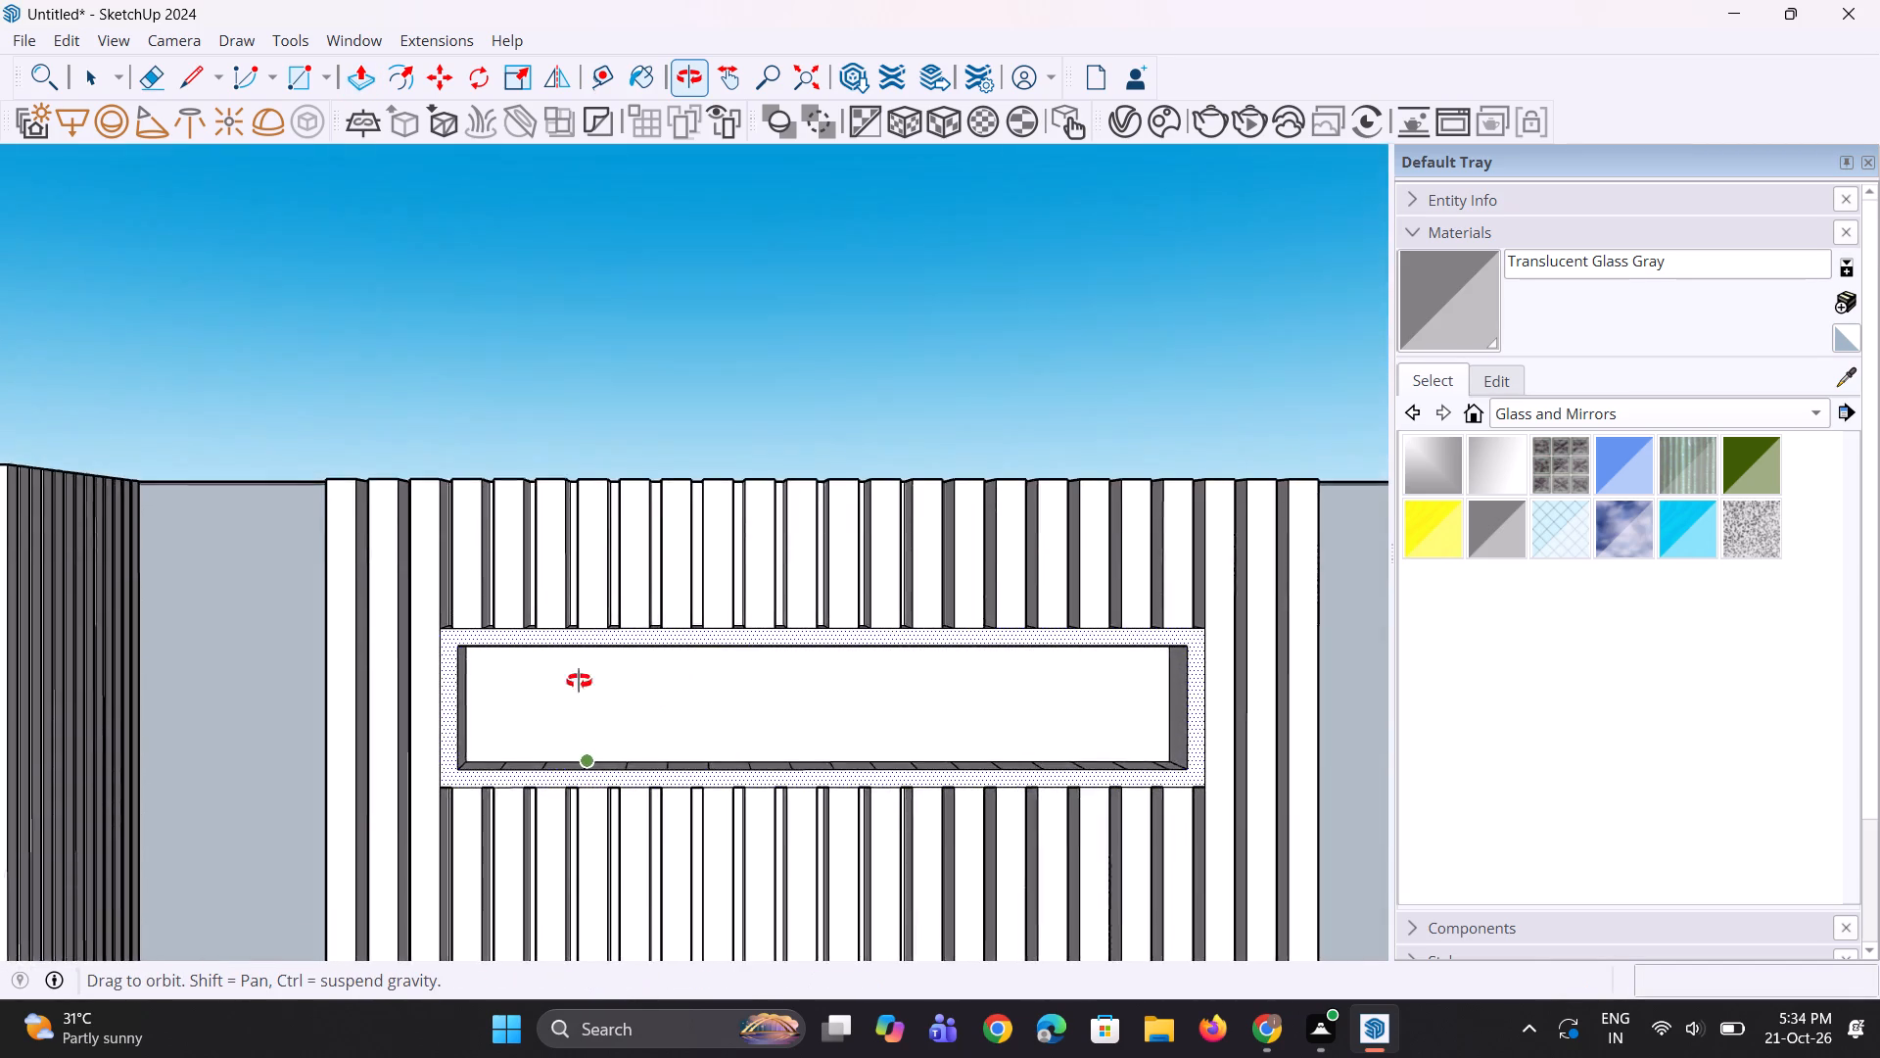
middle_drag(579, 681, 567, 840)
scroll(560, 768, up, 5)
scroll(567, 754, down, 5)
middle_drag(586, 770, 687, 733)
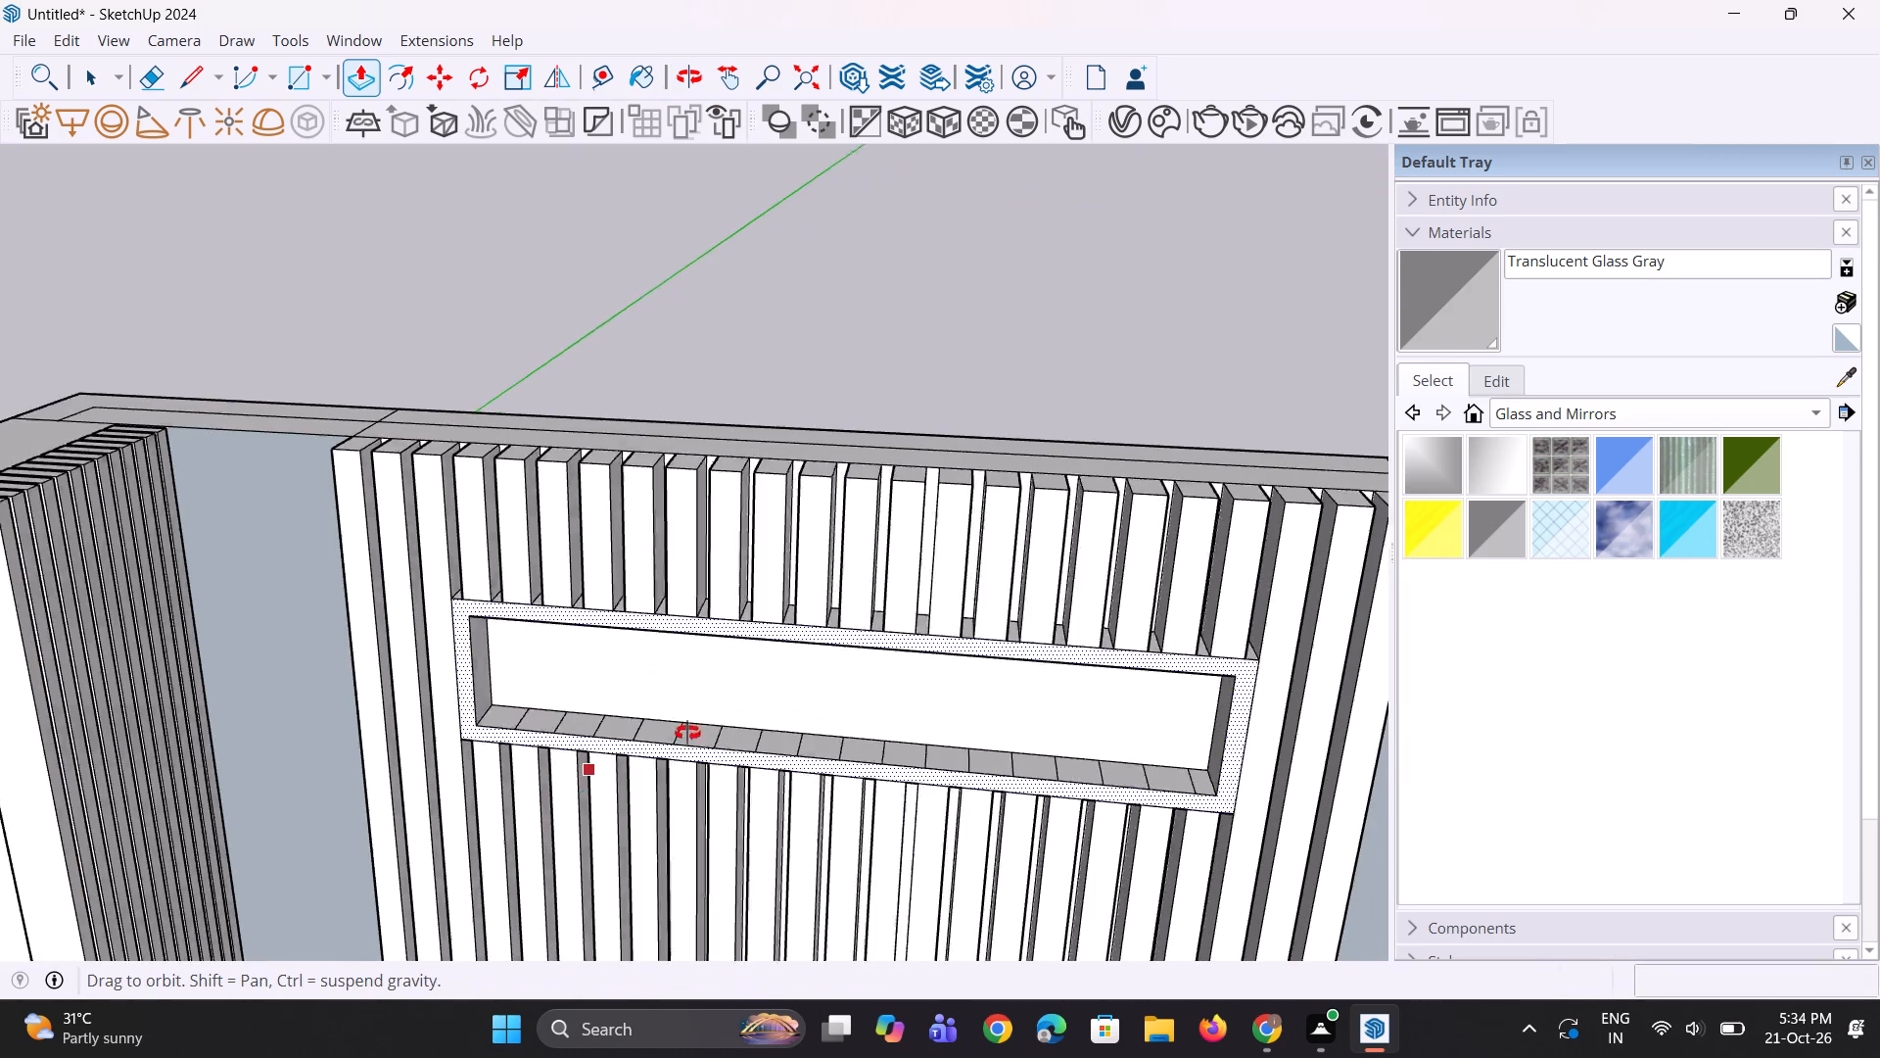
middle_drag(687, 733, 718, 591)
scroll(715, 591, down, 6)
key(space)
key(space)
click(940, 436)
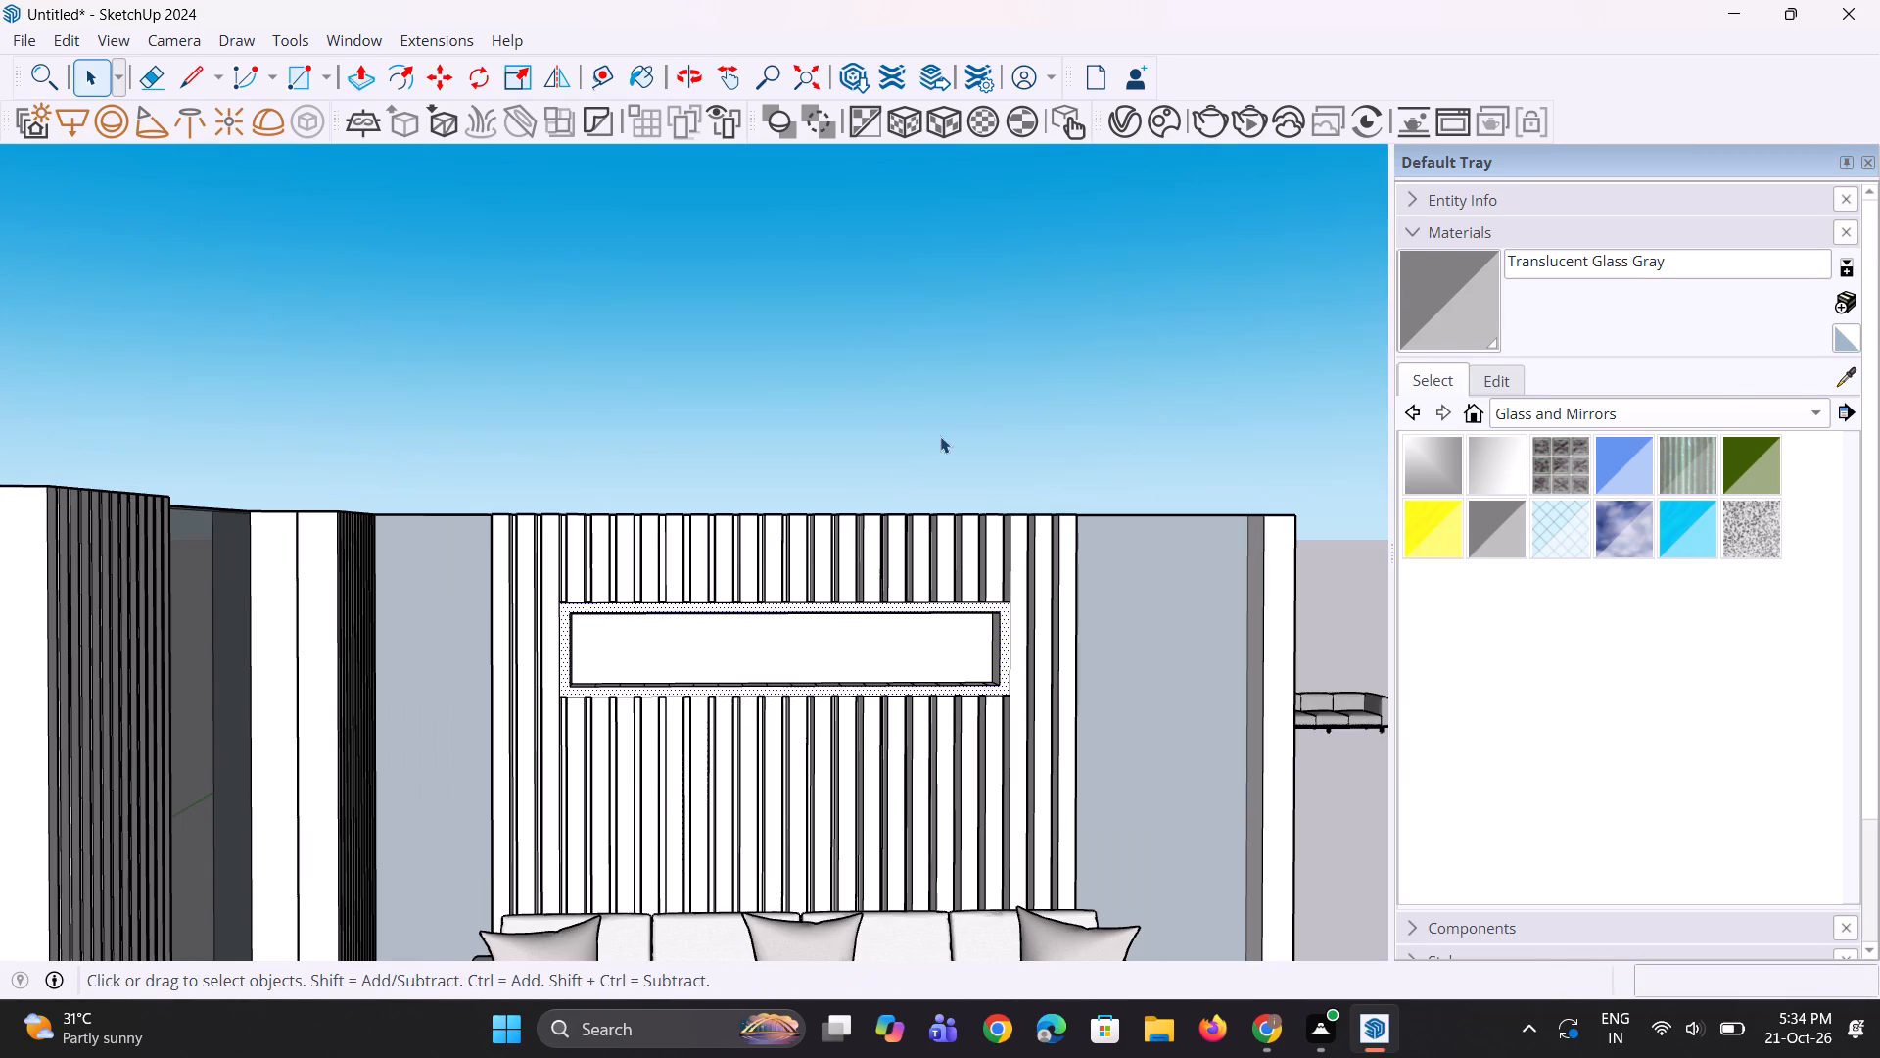
scroll(699, 652, down, 8)
middle_drag(705, 674, 608, 707)
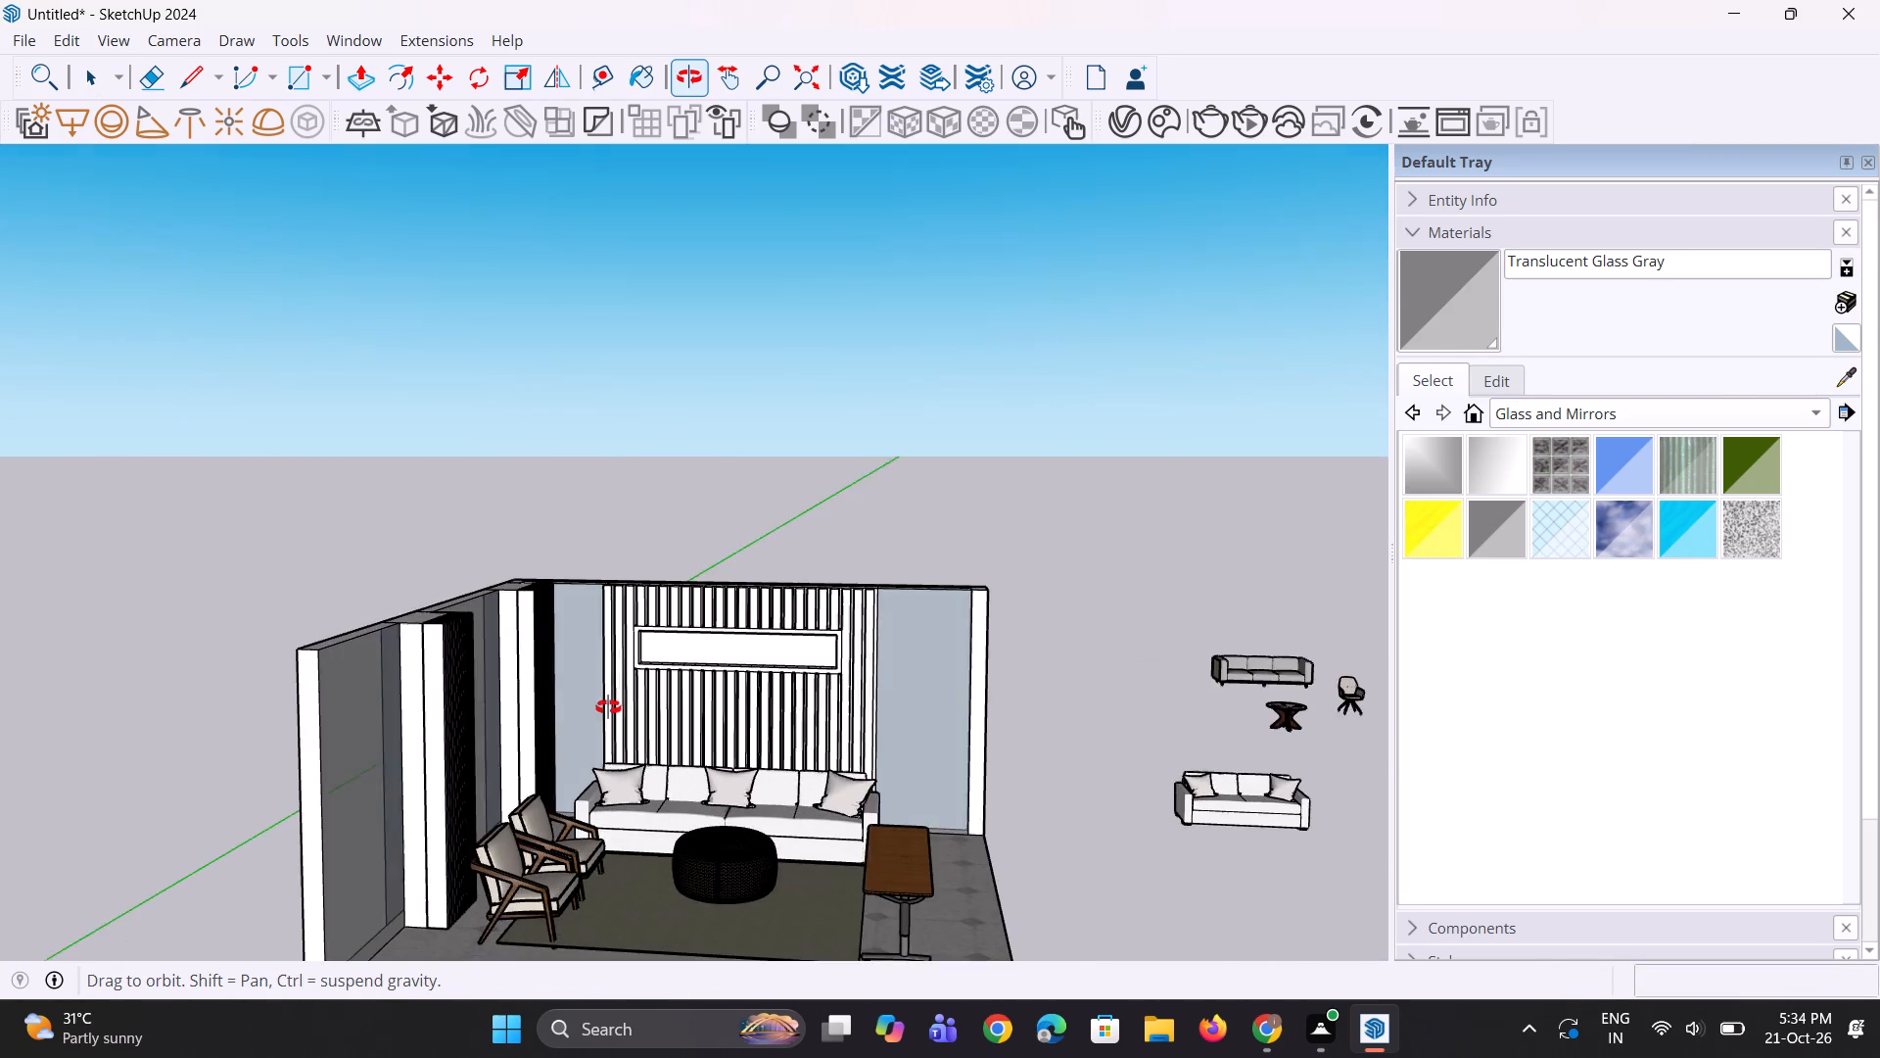
middle_drag(608, 707, 630, 707)
Import the Planting+101 model from the Downloads folder and place it just outside the hall's open right-hand side.
click(25, 40)
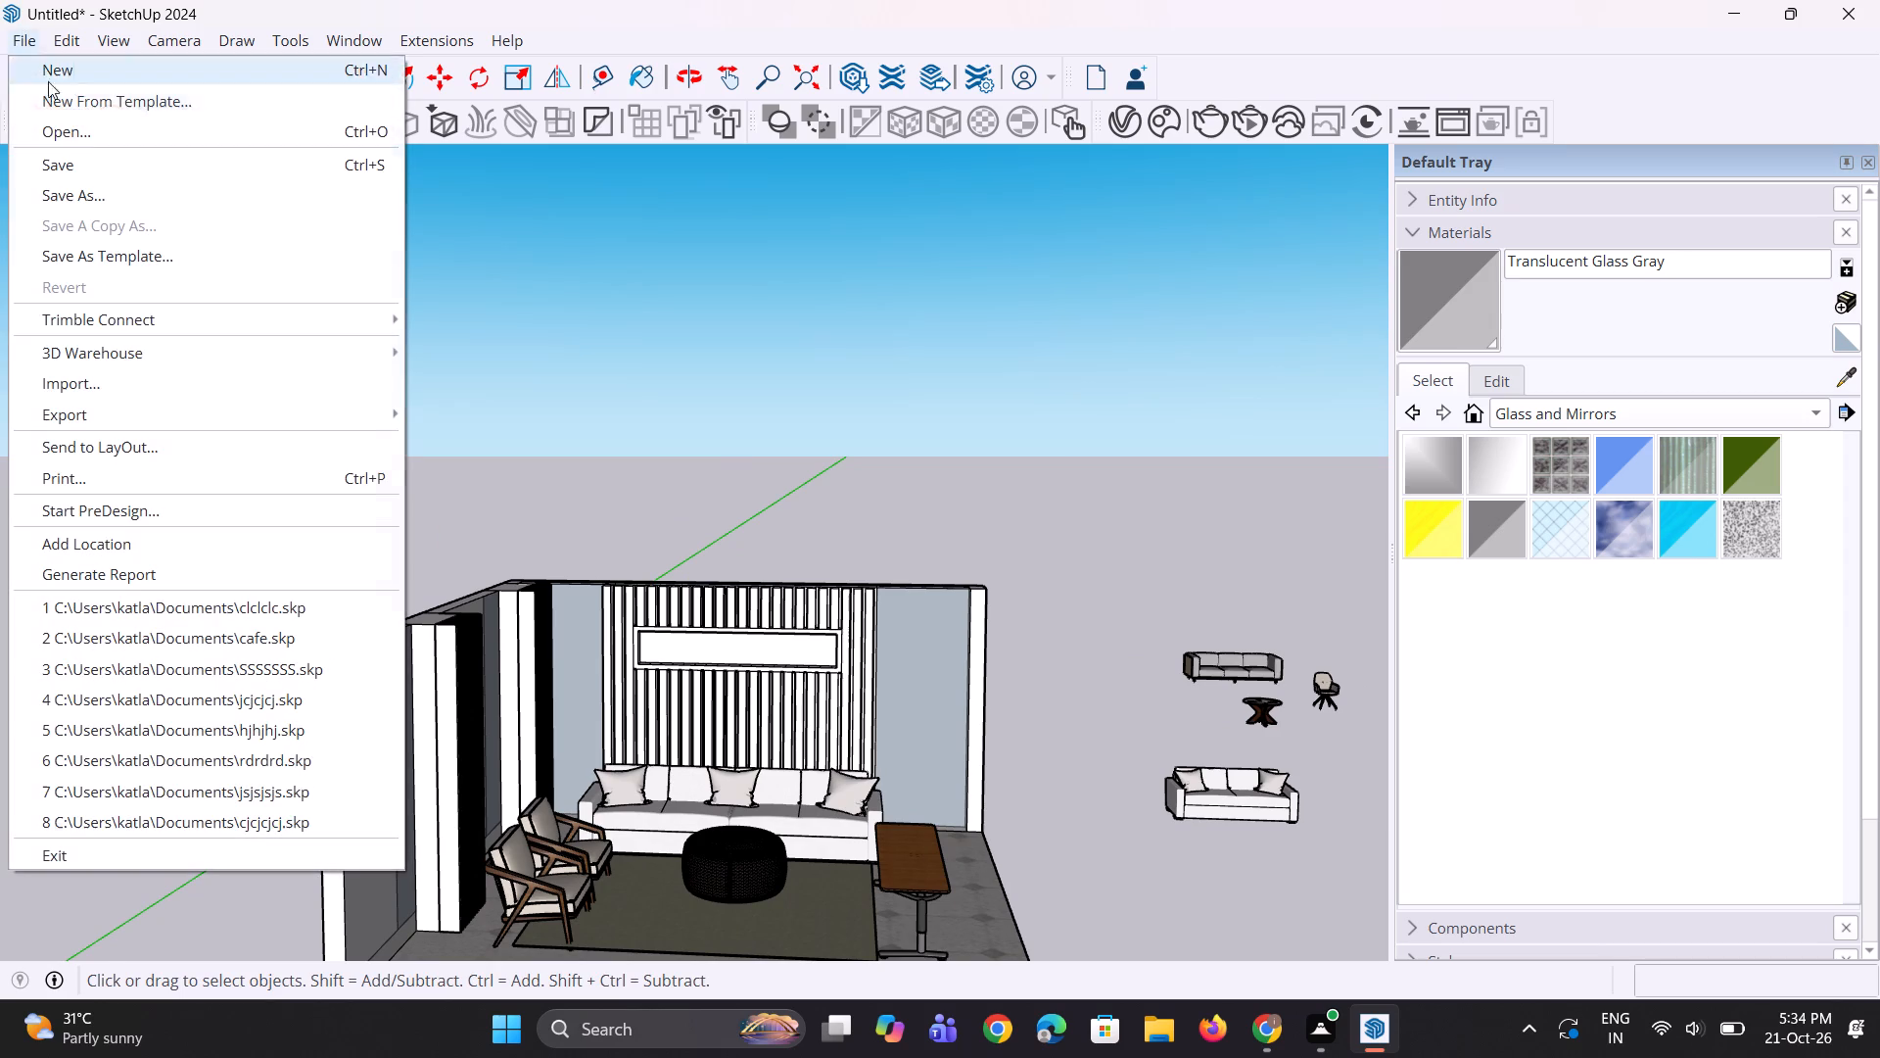
click(118, 389)
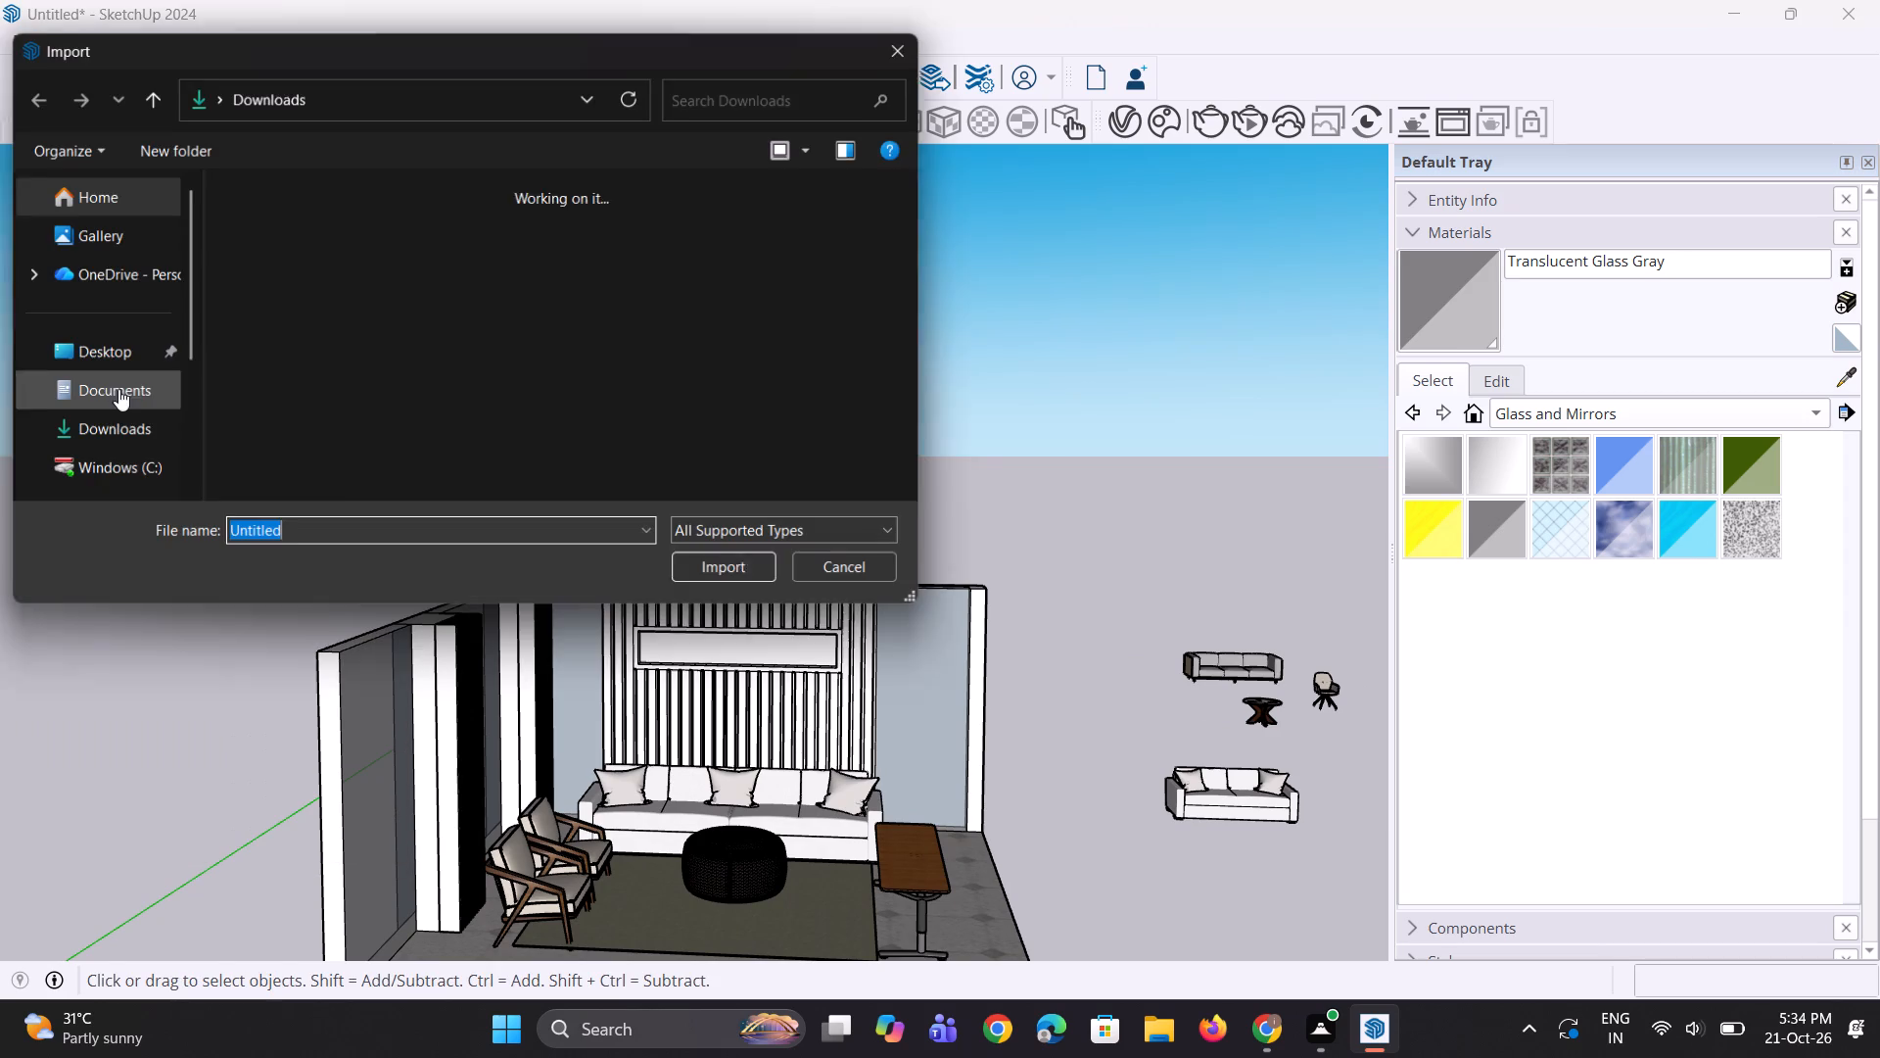
scroll(289, 350, down, 16)
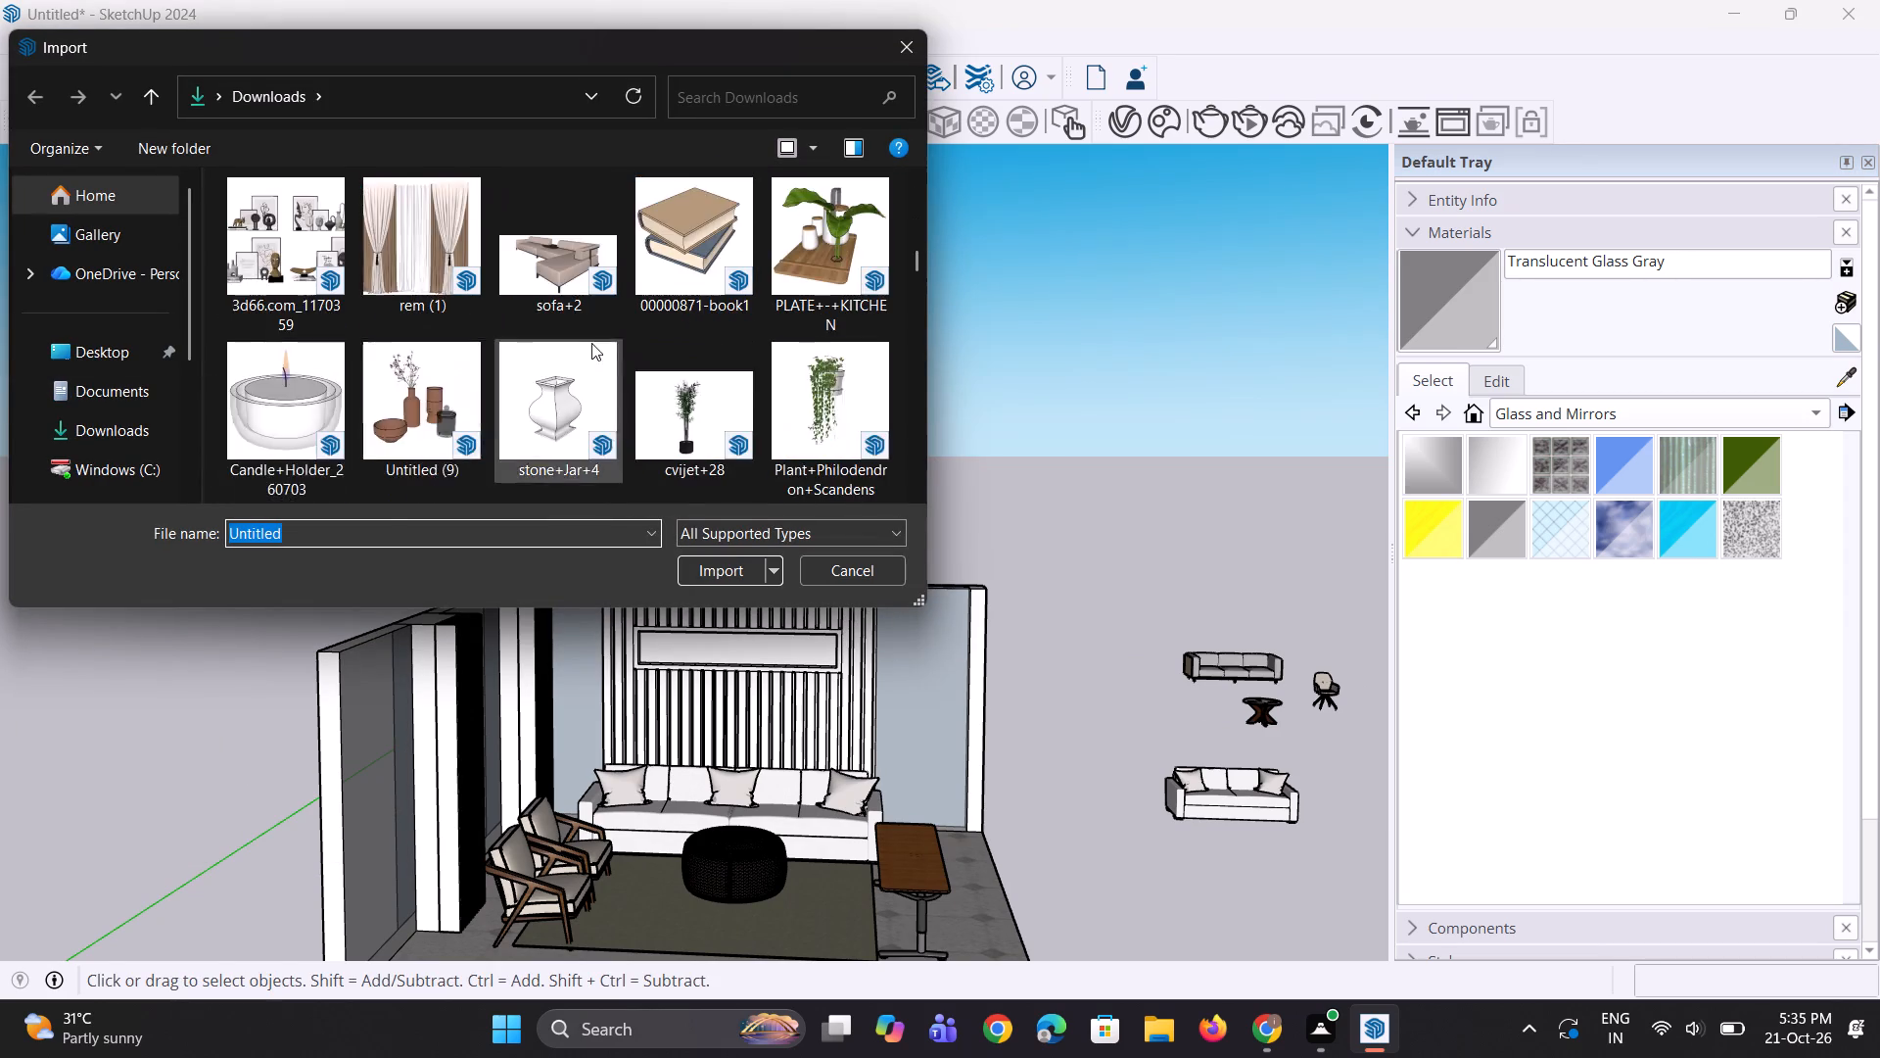
scroll(591, 343, down, 20)
scroll(593, 342, down, 5)
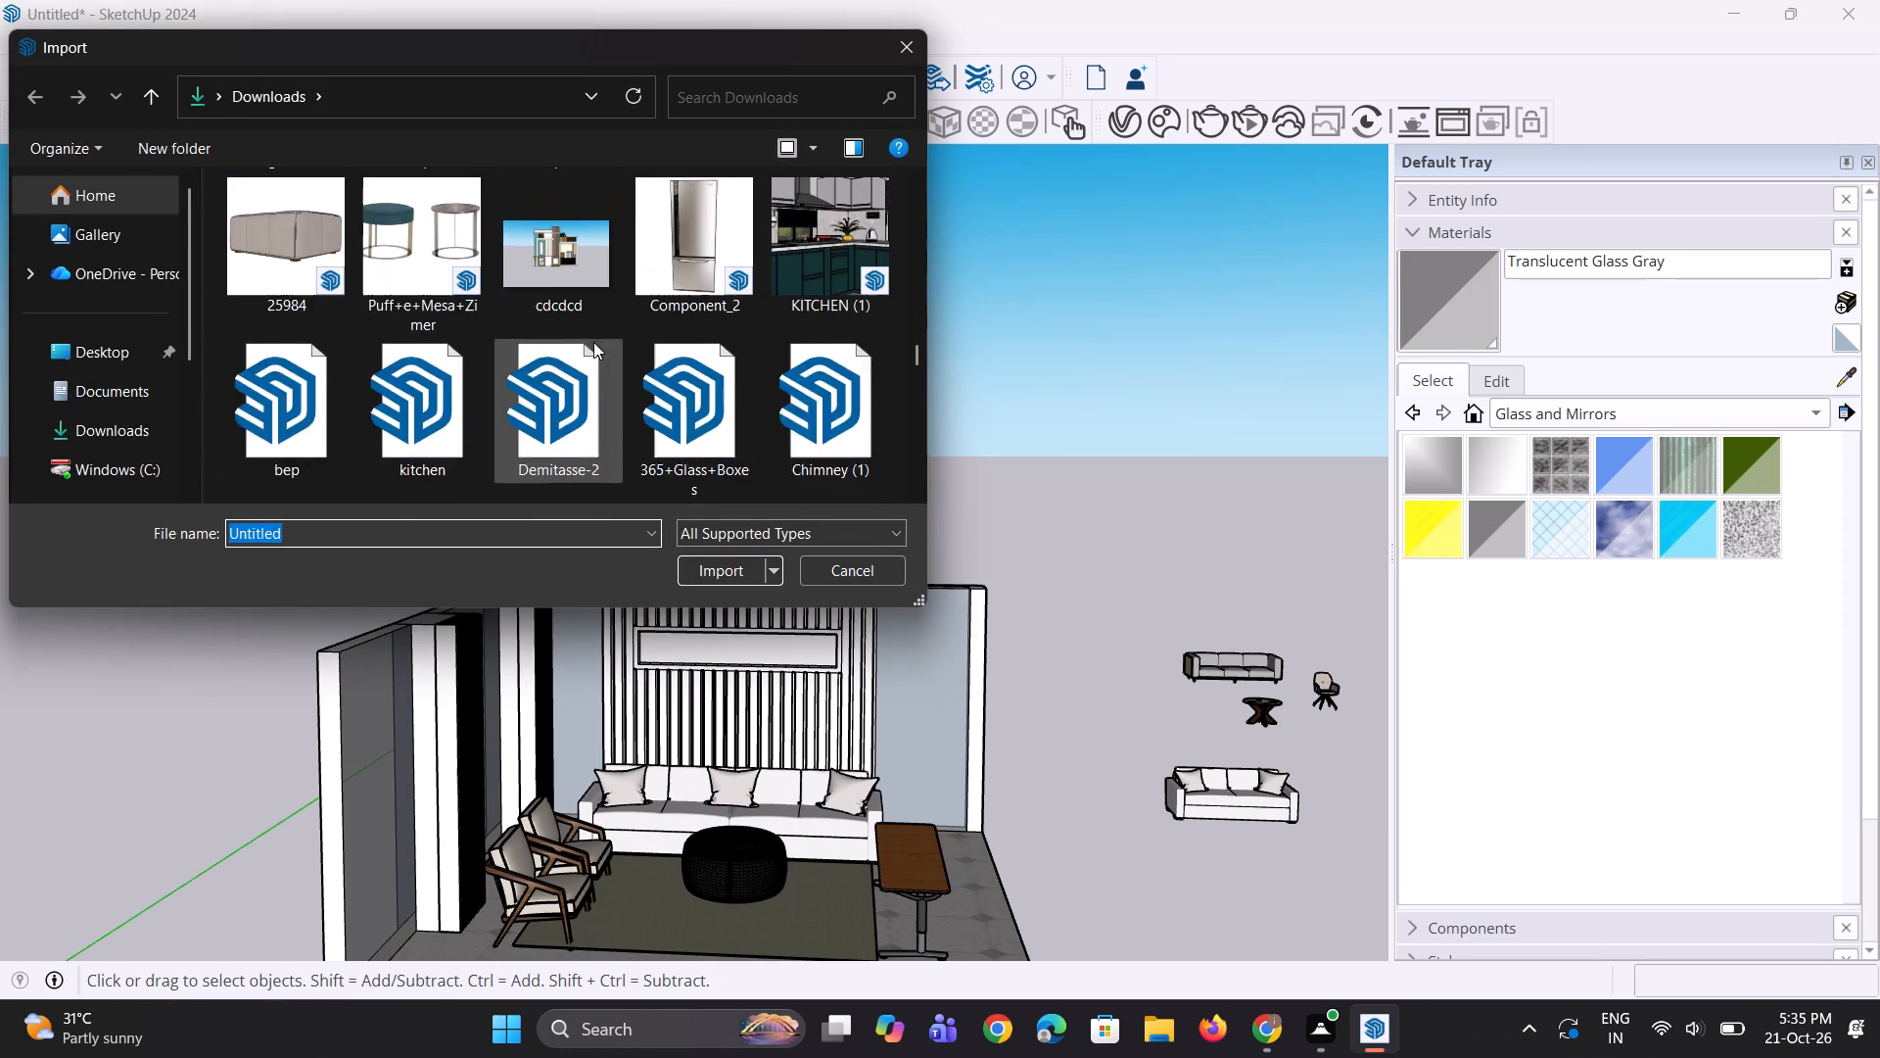
scroll(593, 342, down, 7)
scroll(597, 338, up, 3)
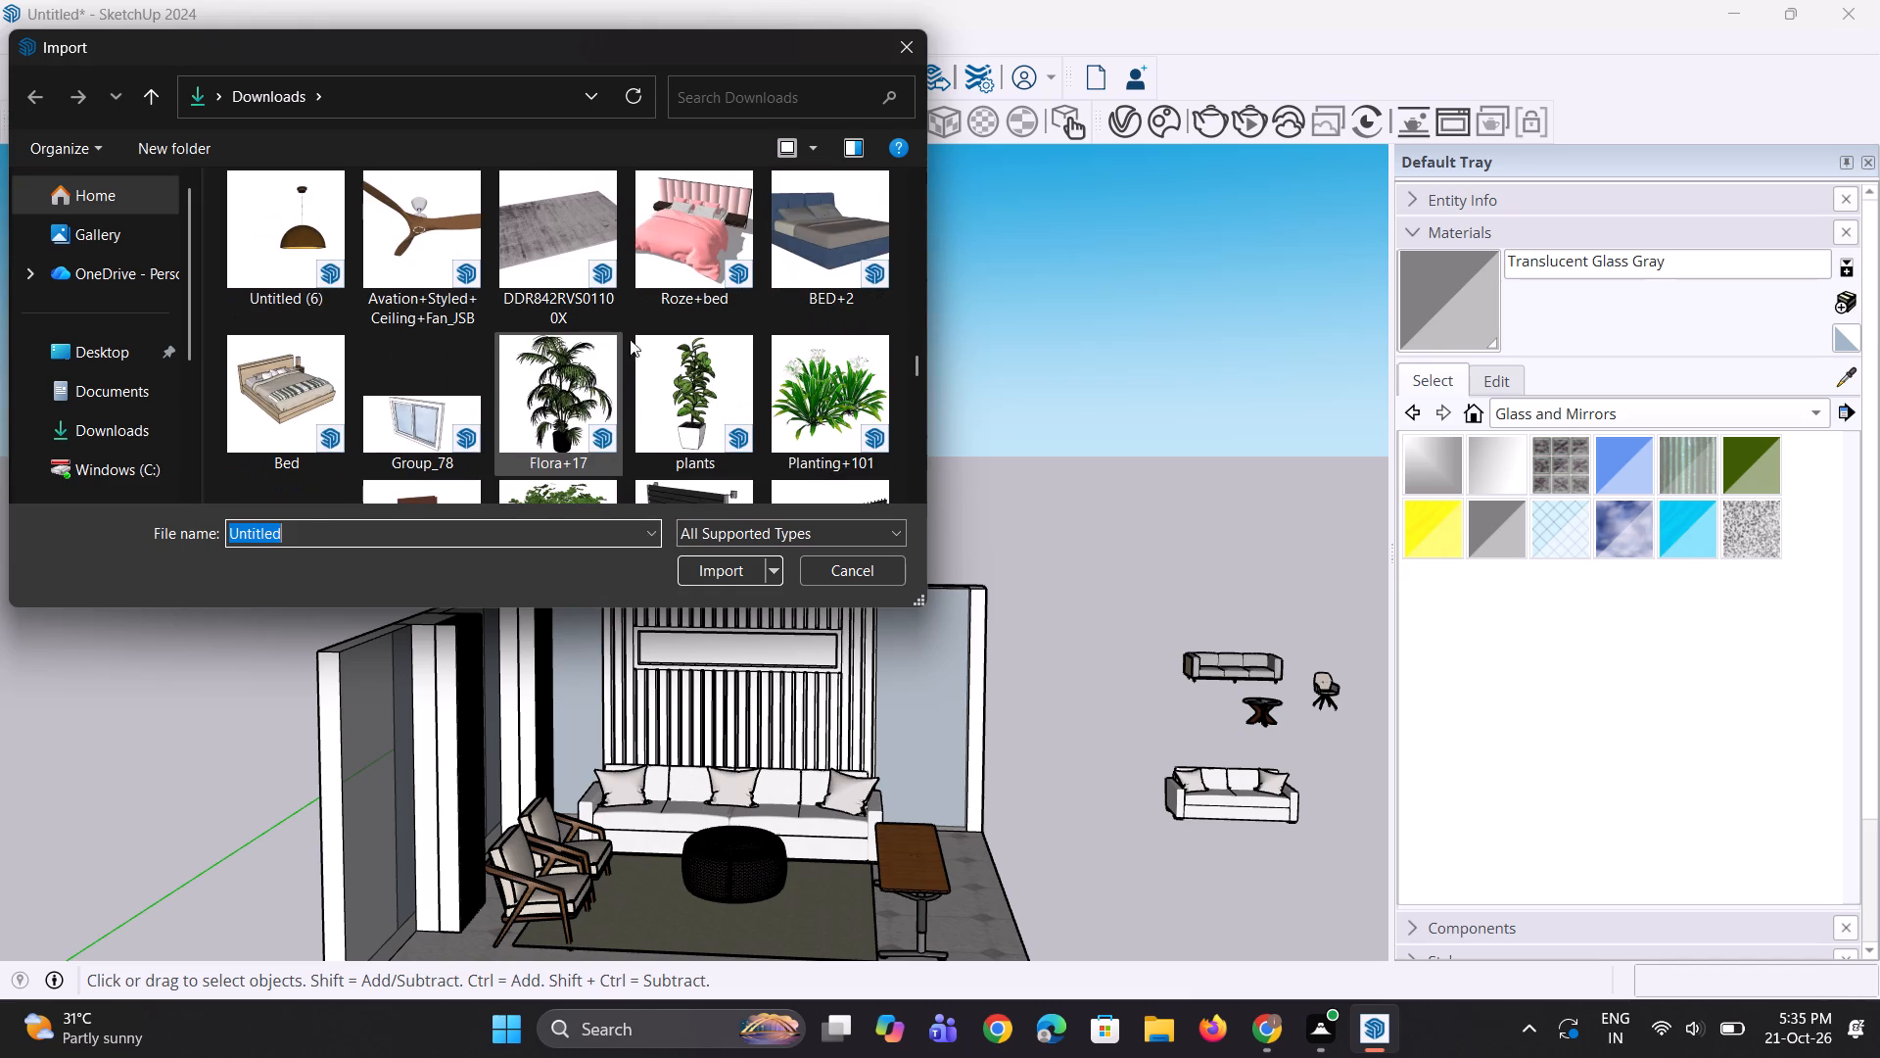
click(826, 364)
click(719, 565)
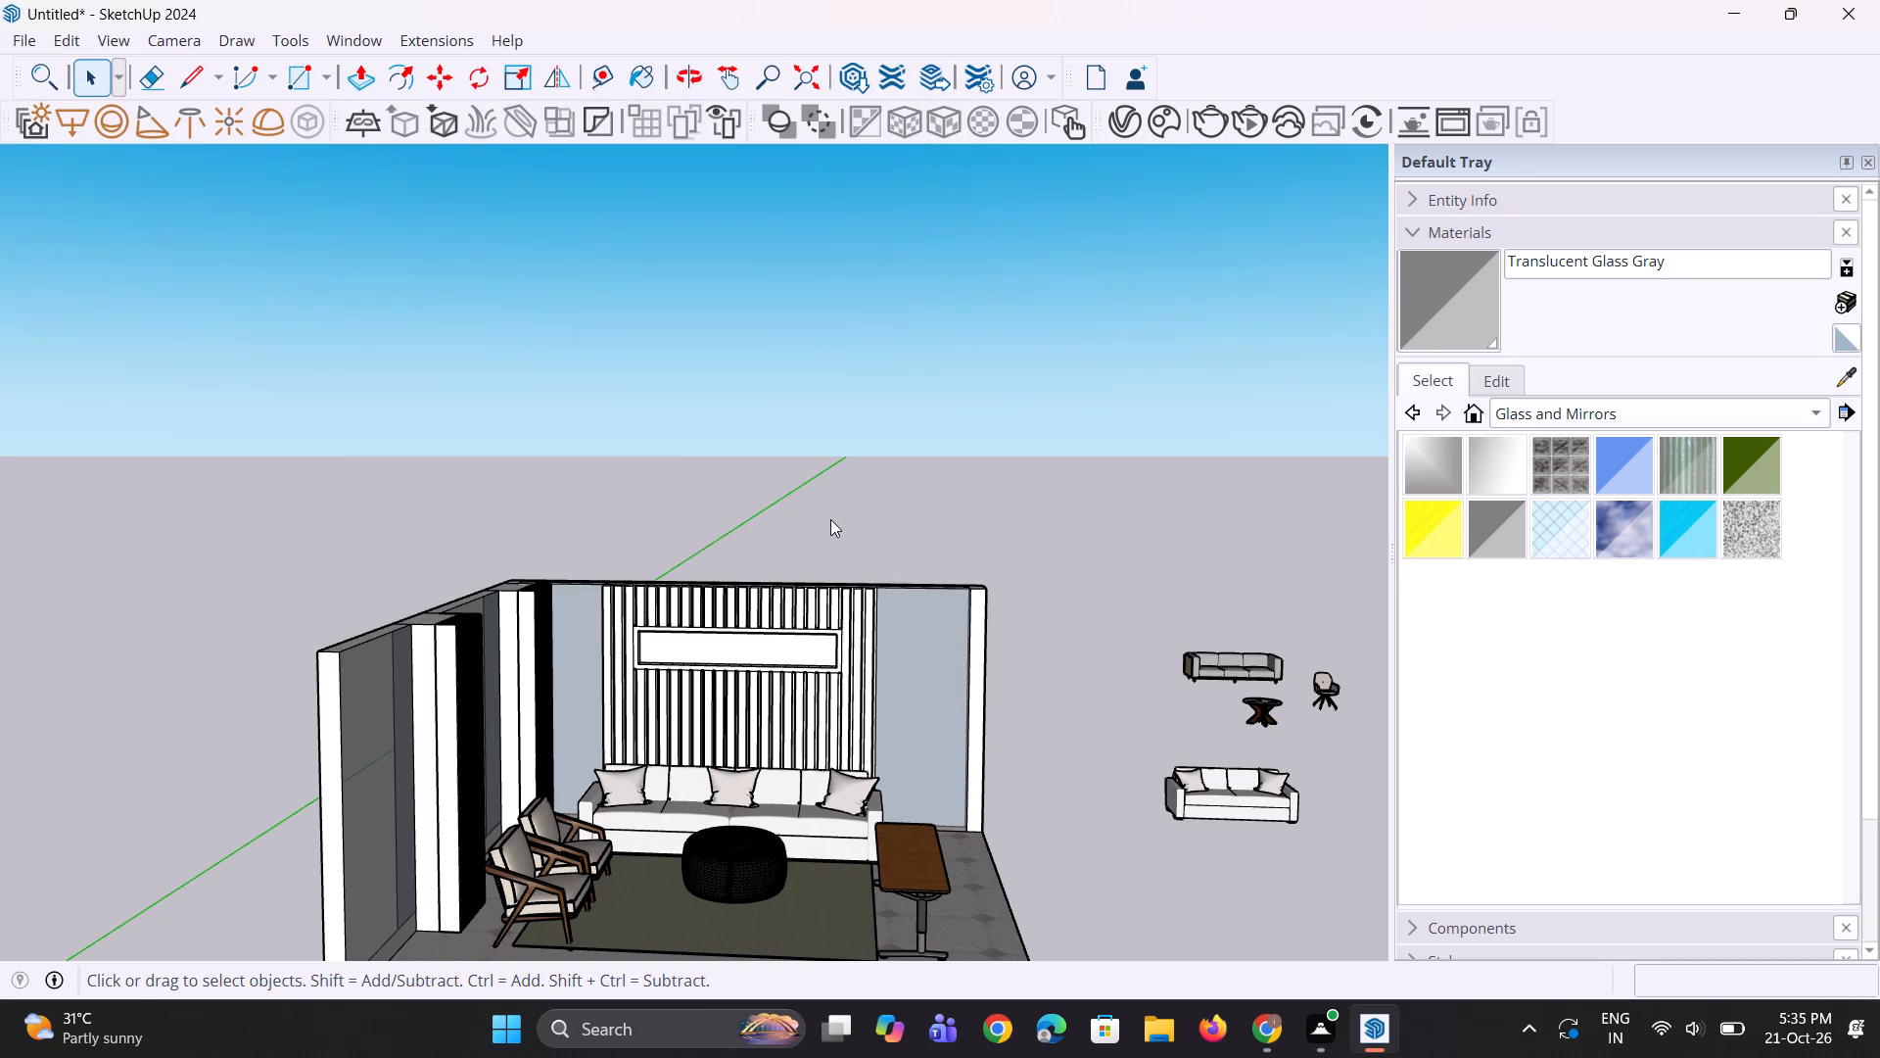
click(1145, 582)
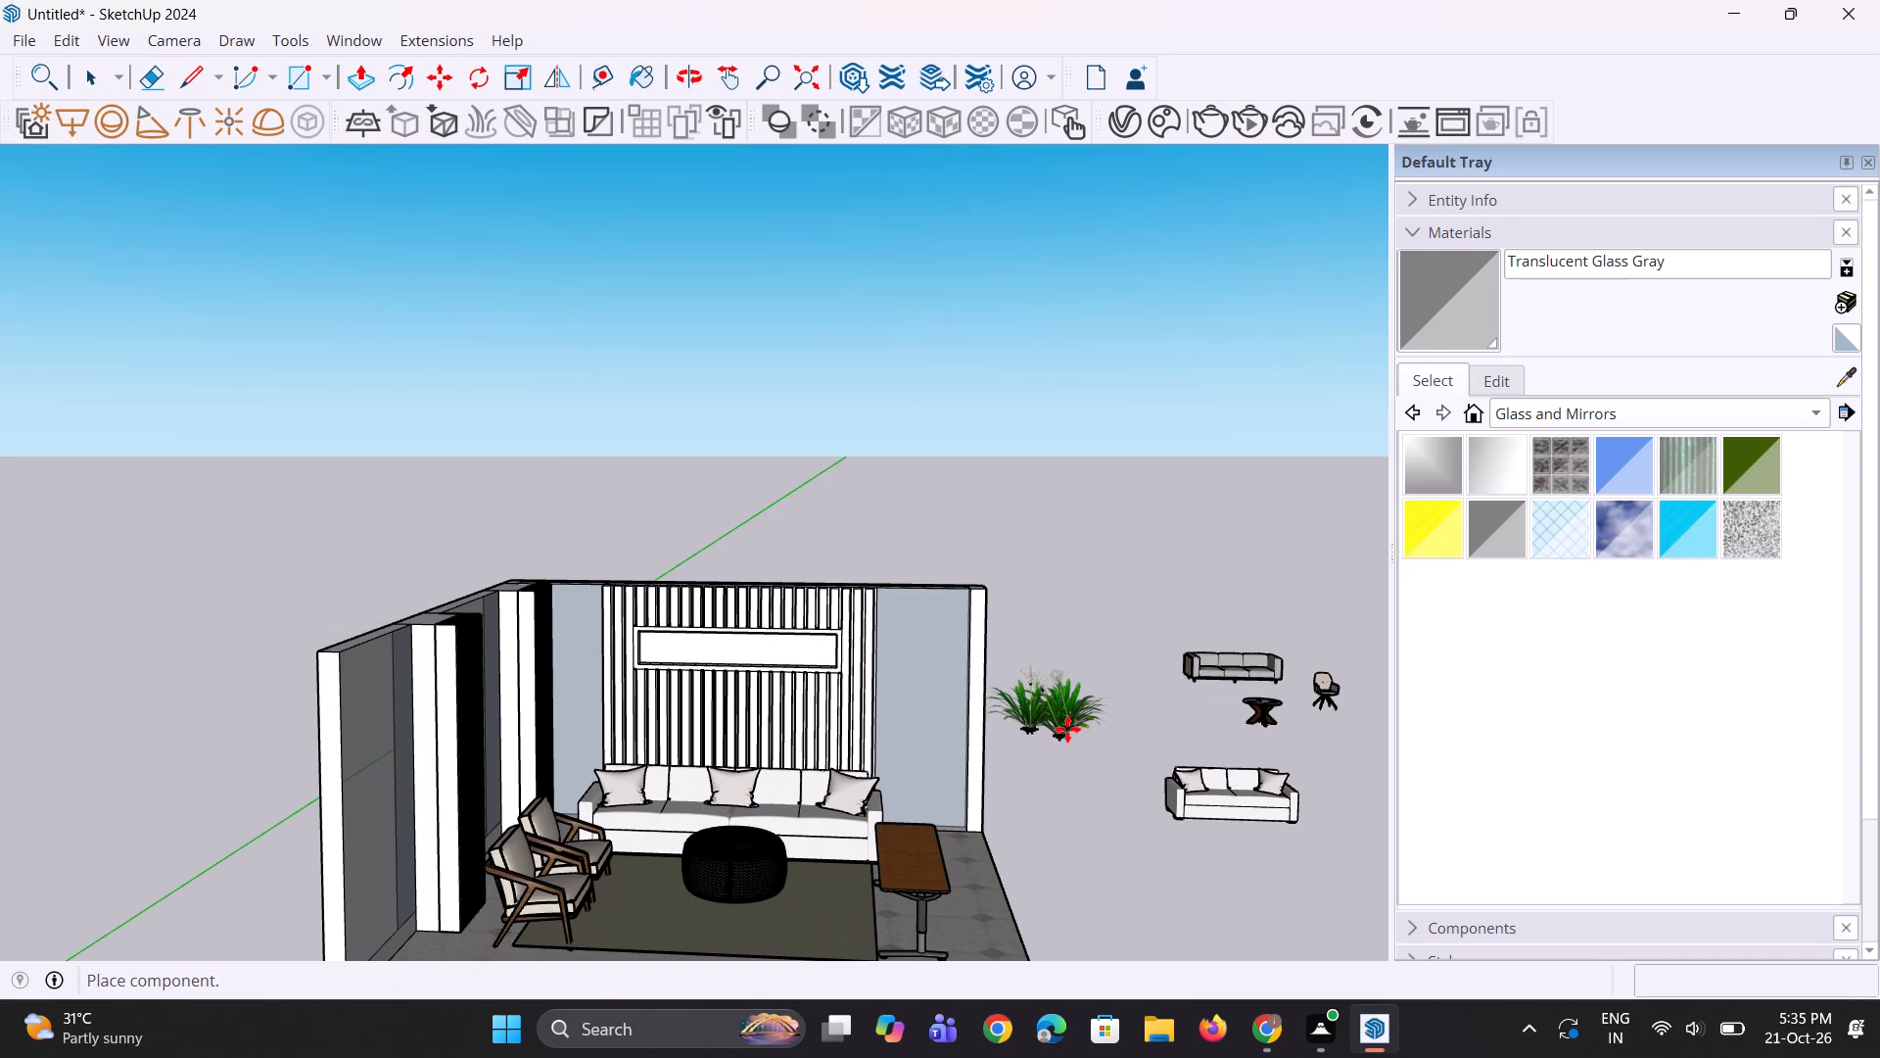
click(1067, 729)
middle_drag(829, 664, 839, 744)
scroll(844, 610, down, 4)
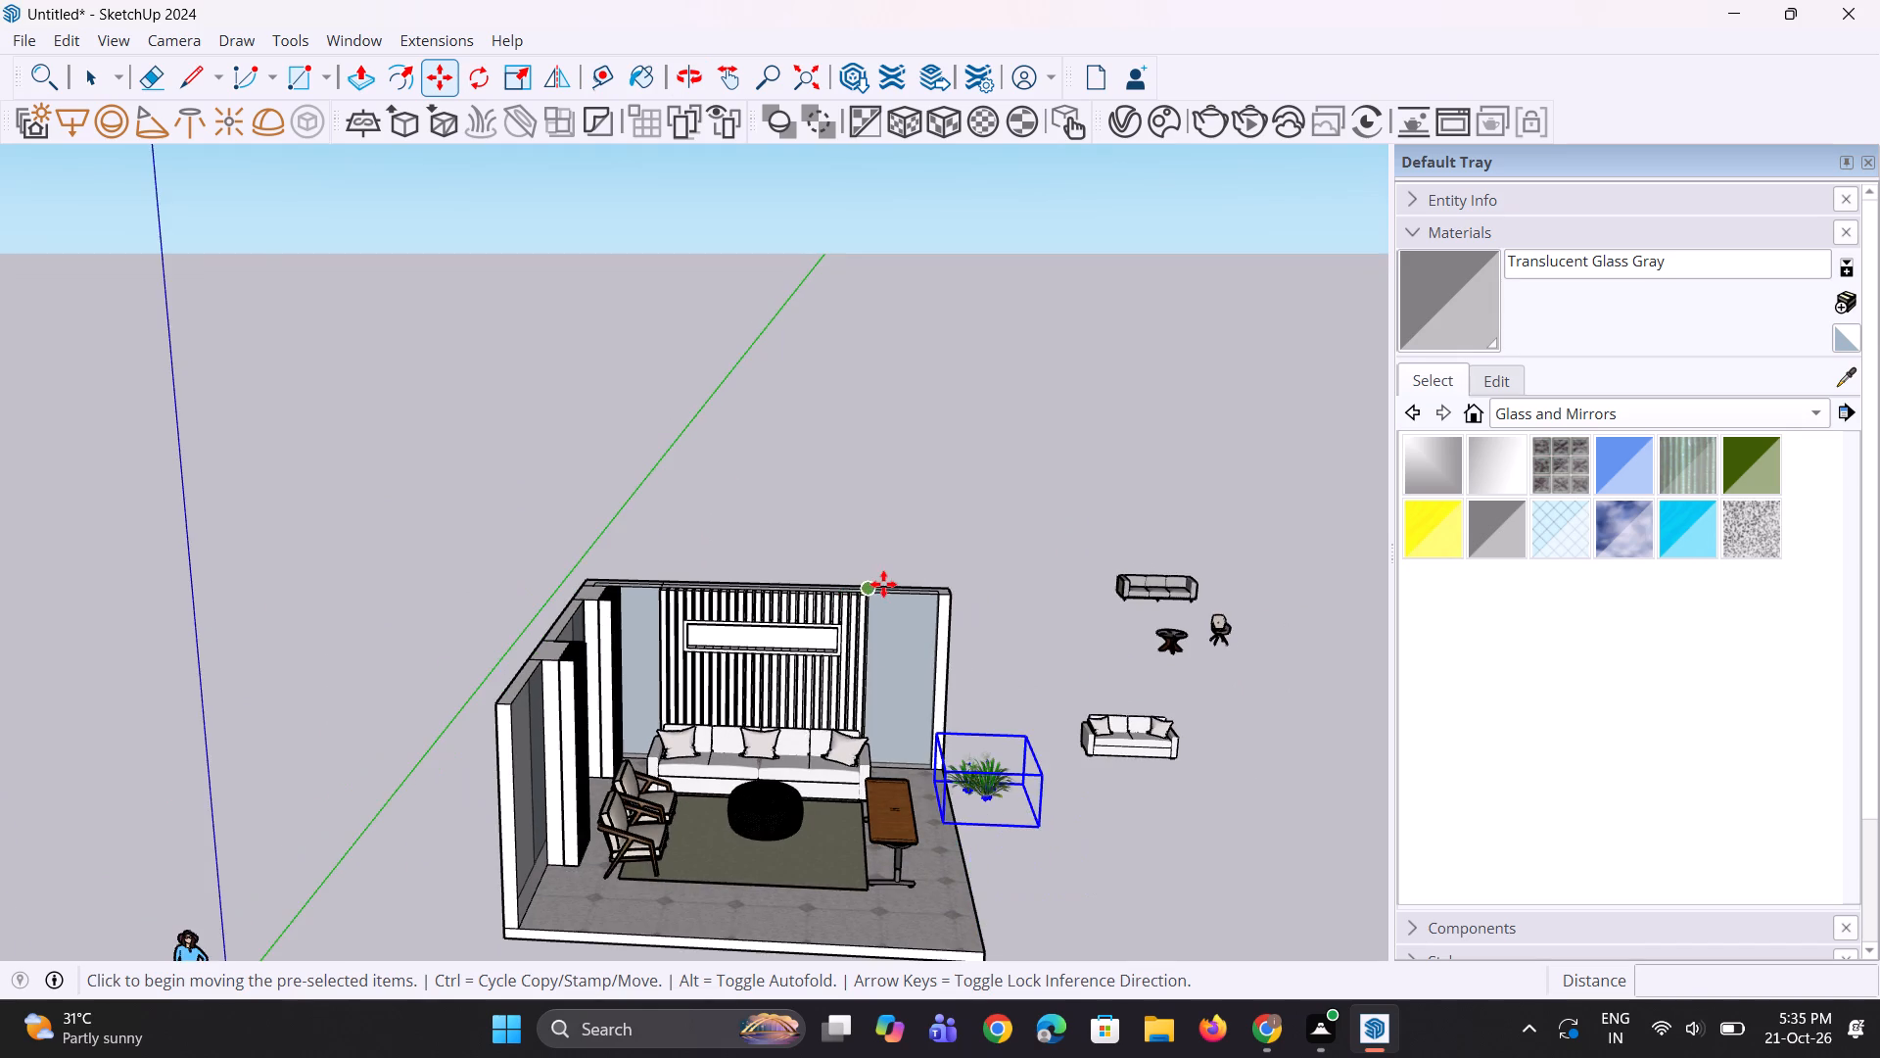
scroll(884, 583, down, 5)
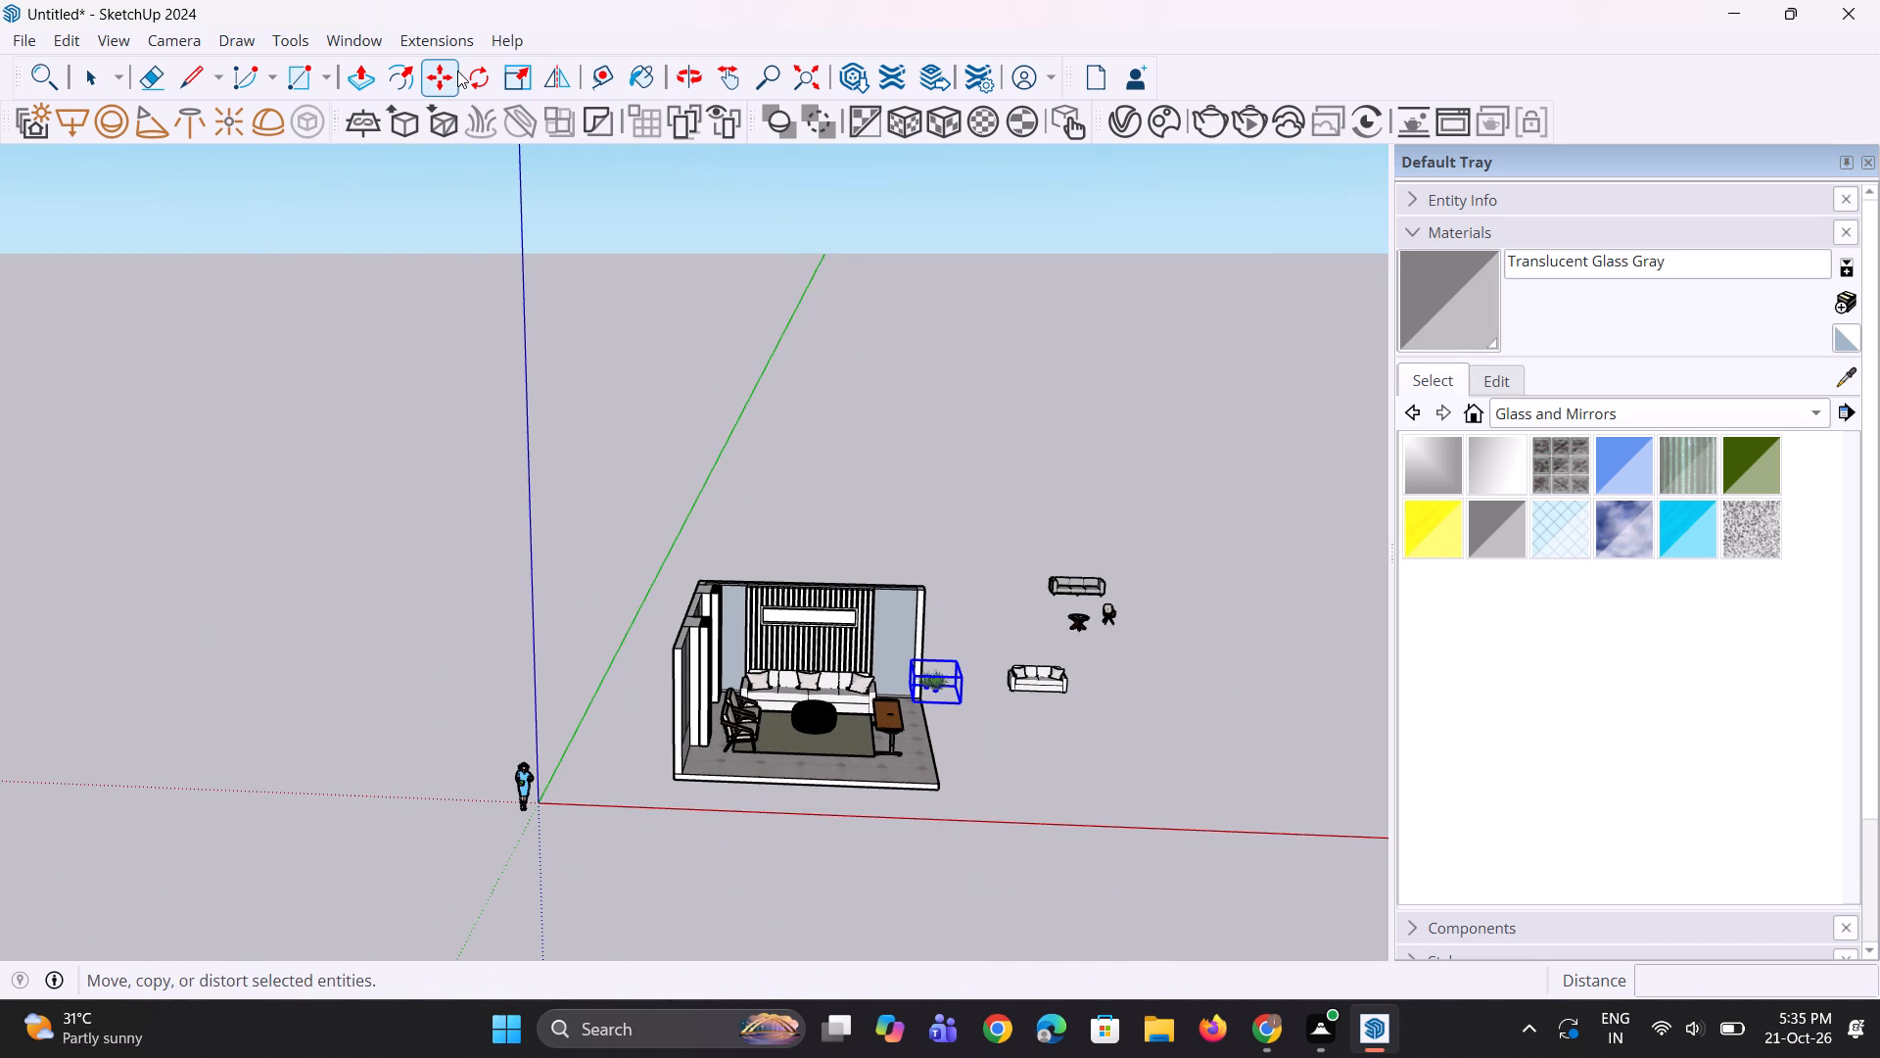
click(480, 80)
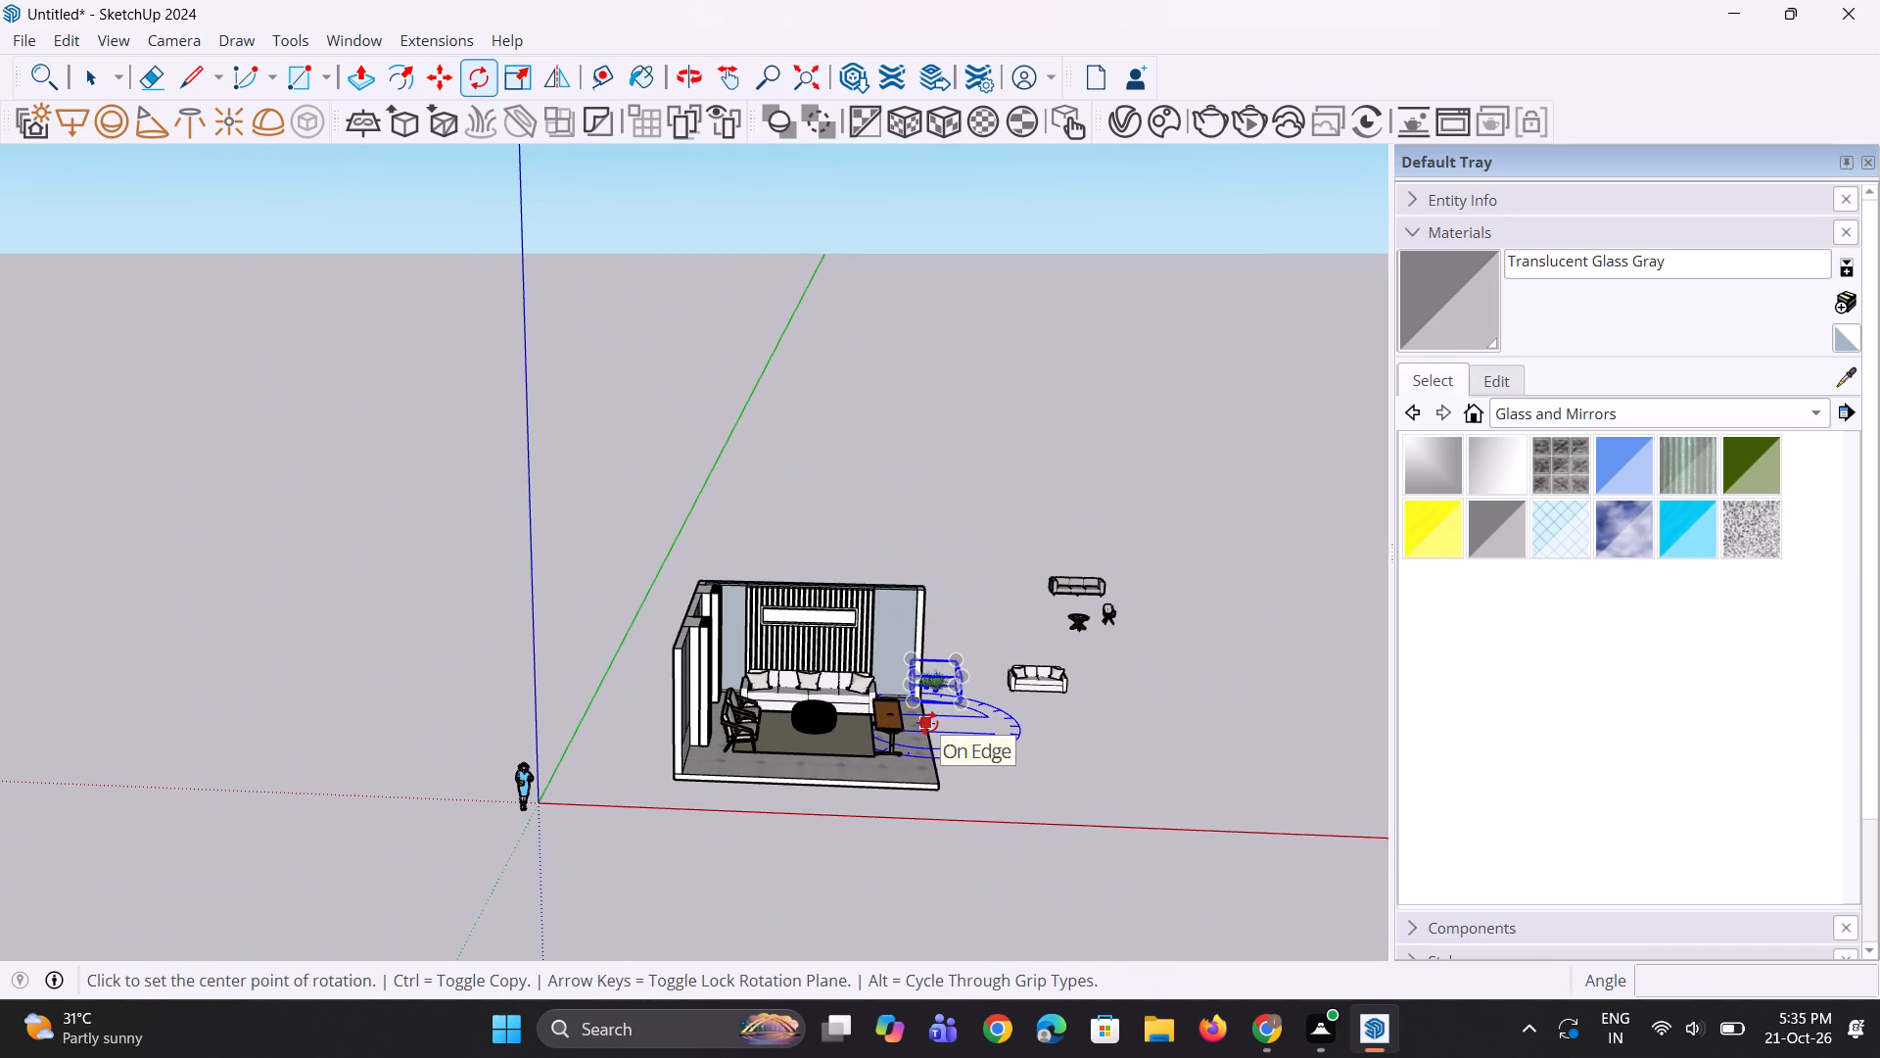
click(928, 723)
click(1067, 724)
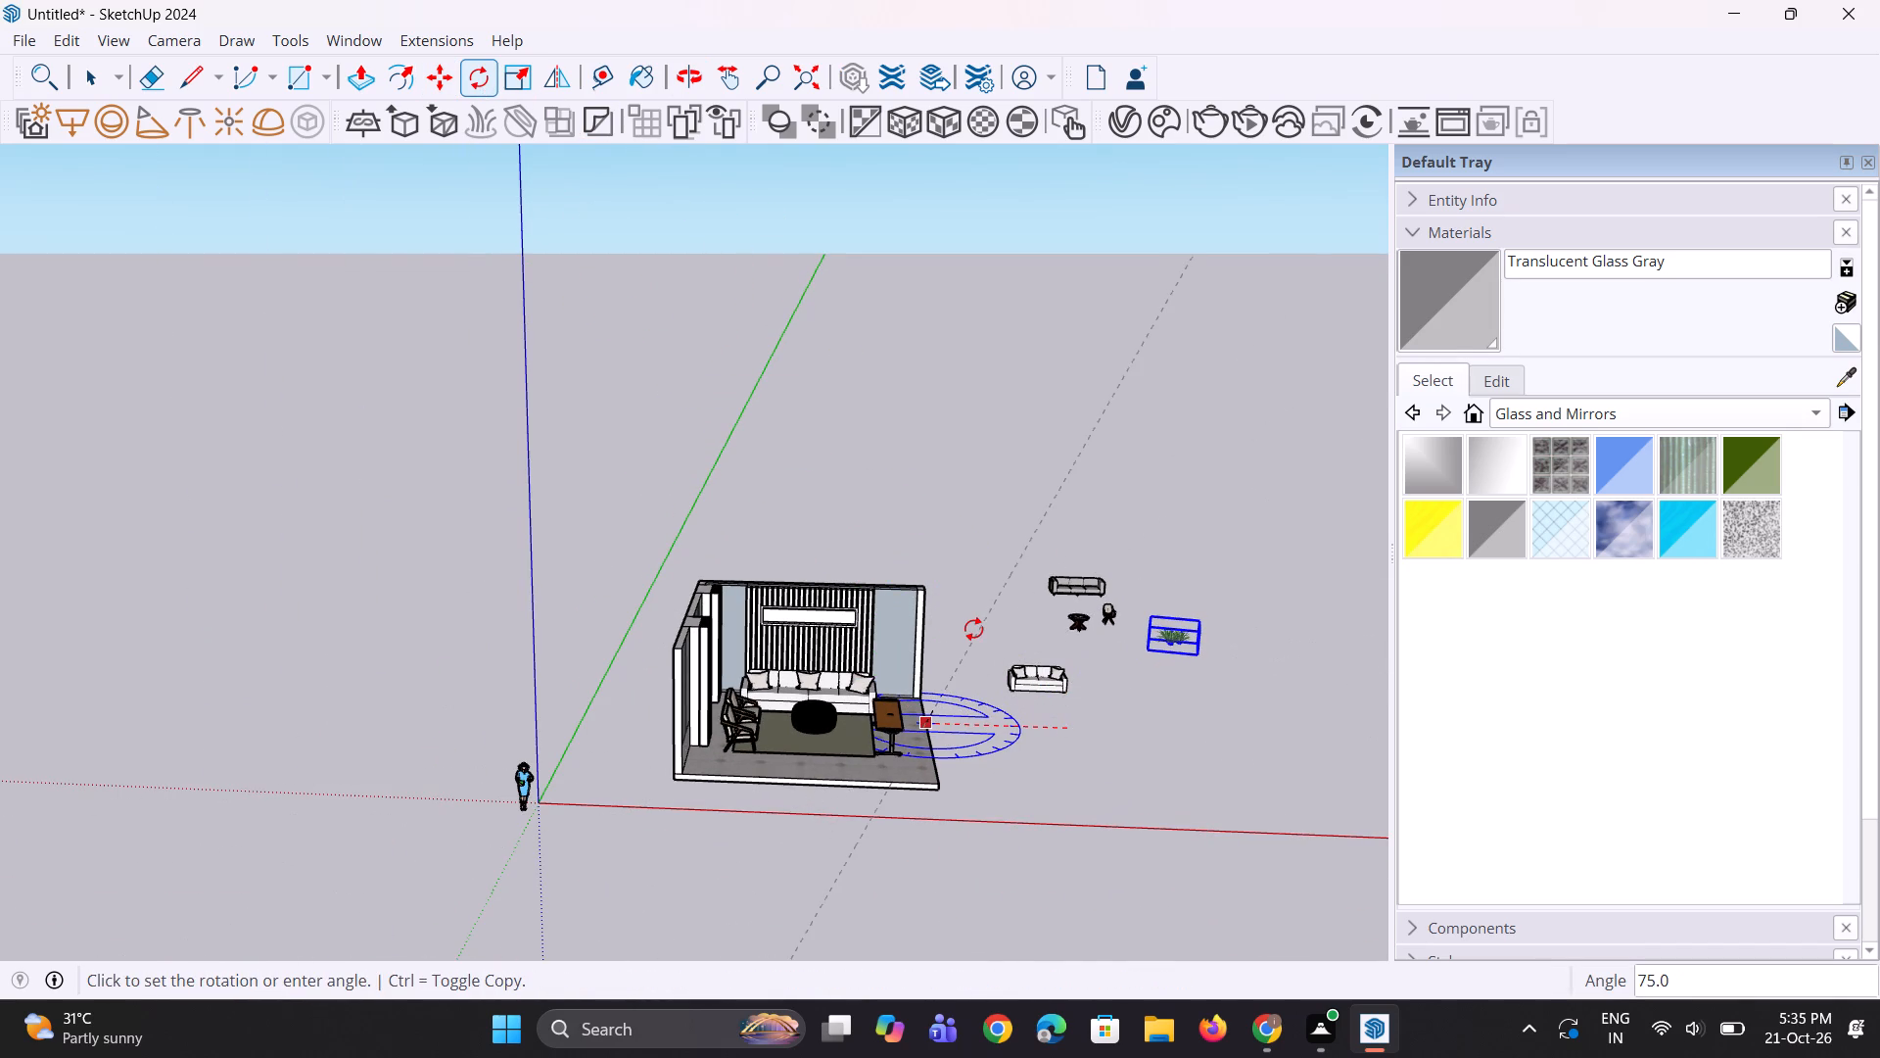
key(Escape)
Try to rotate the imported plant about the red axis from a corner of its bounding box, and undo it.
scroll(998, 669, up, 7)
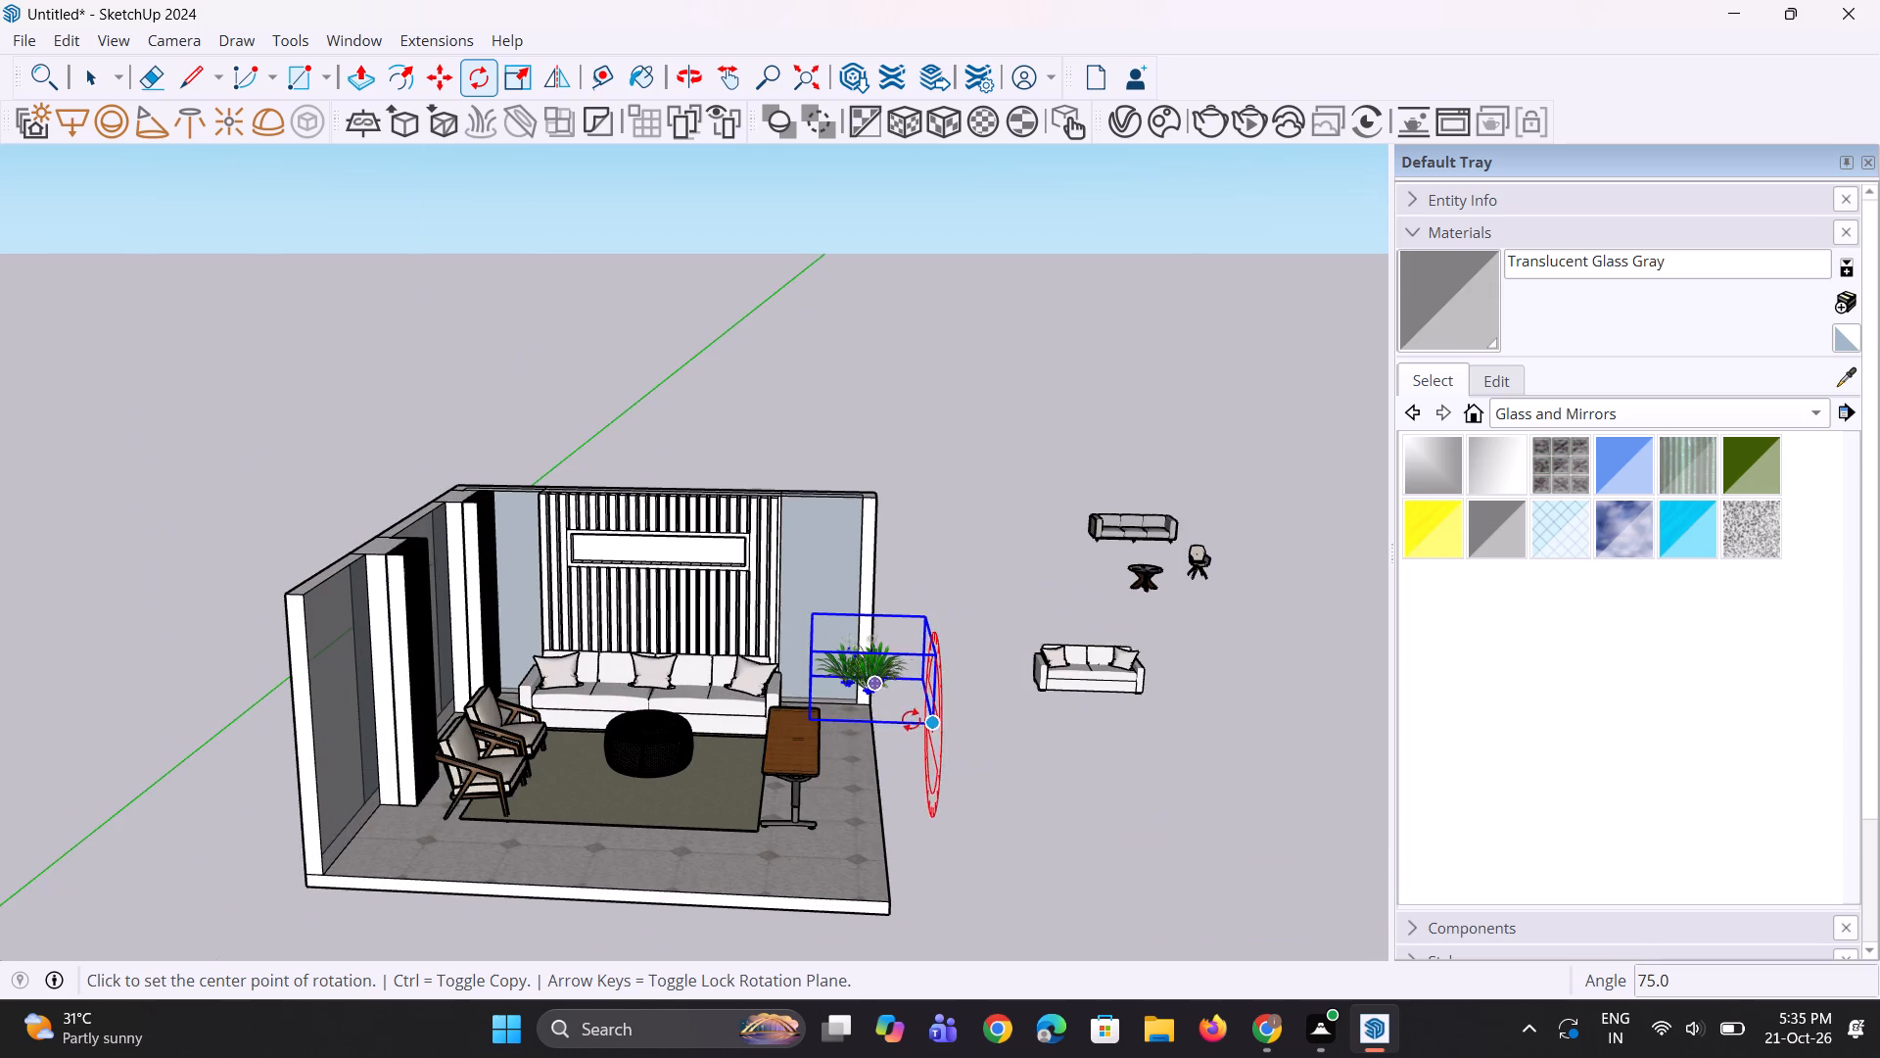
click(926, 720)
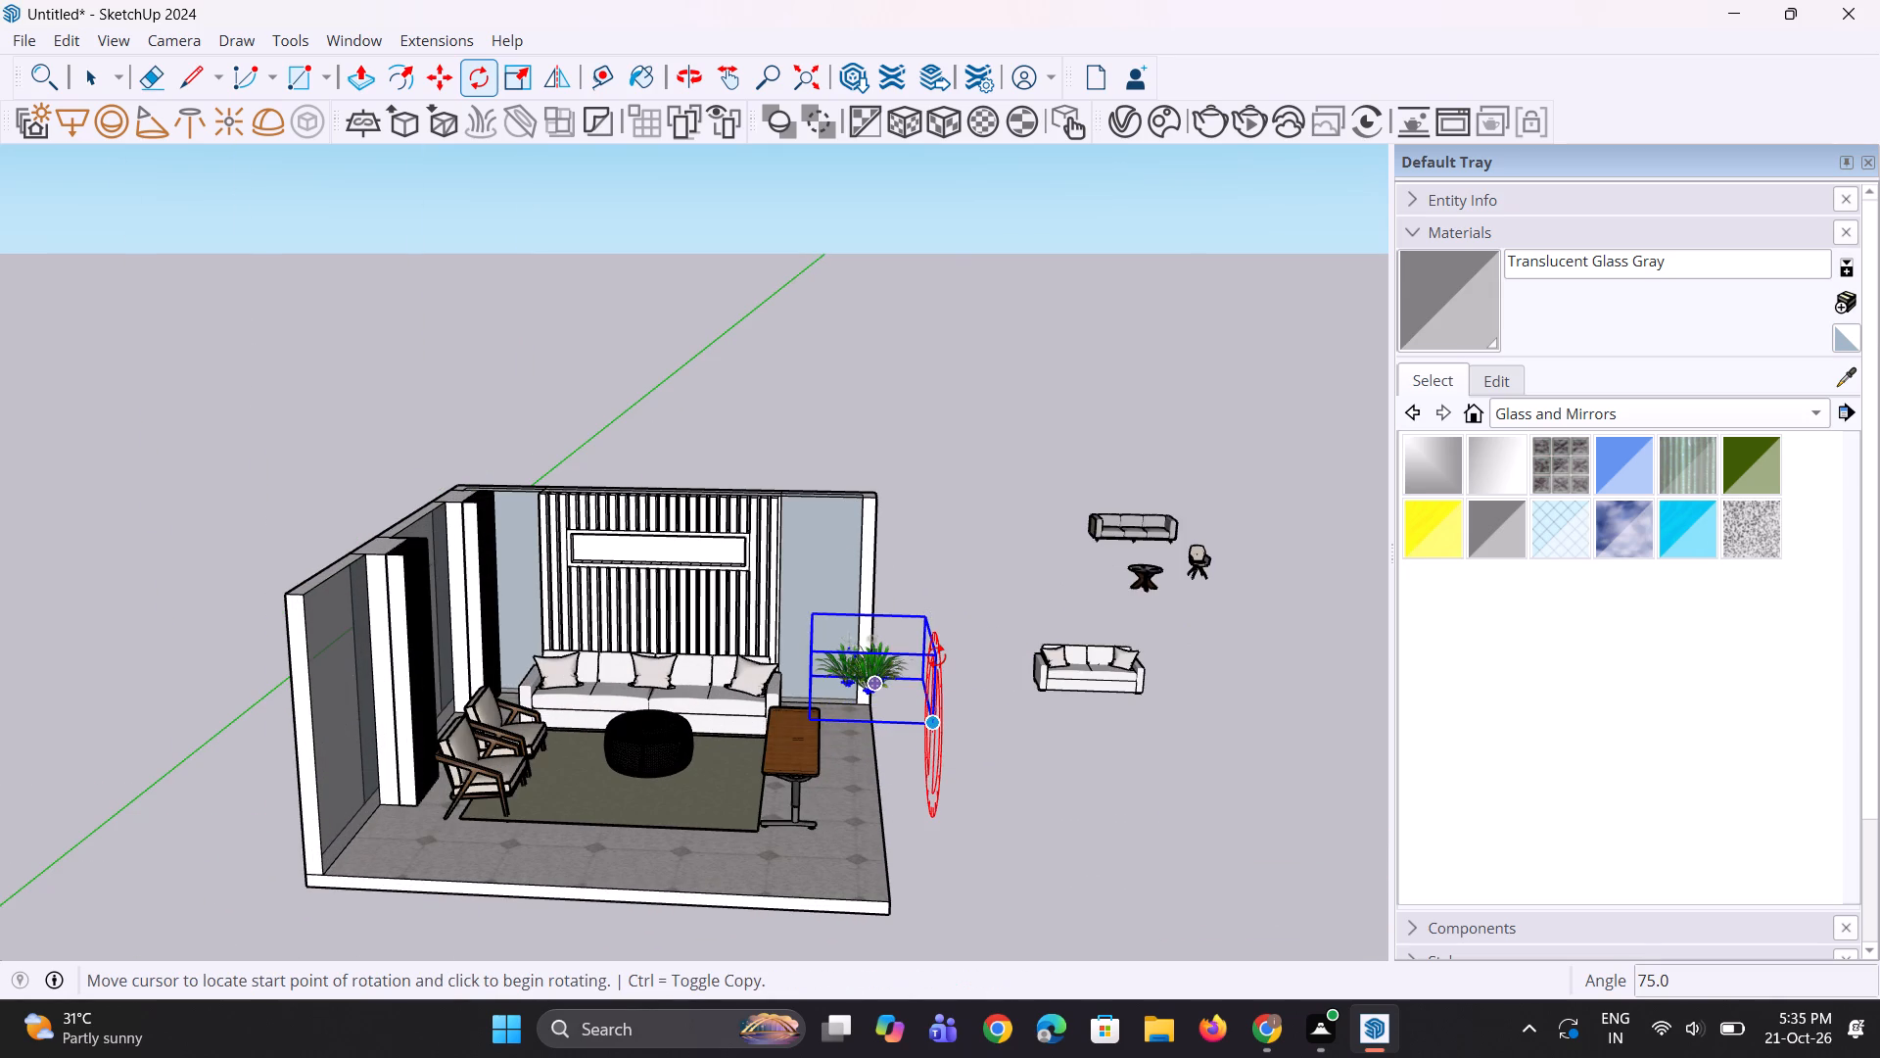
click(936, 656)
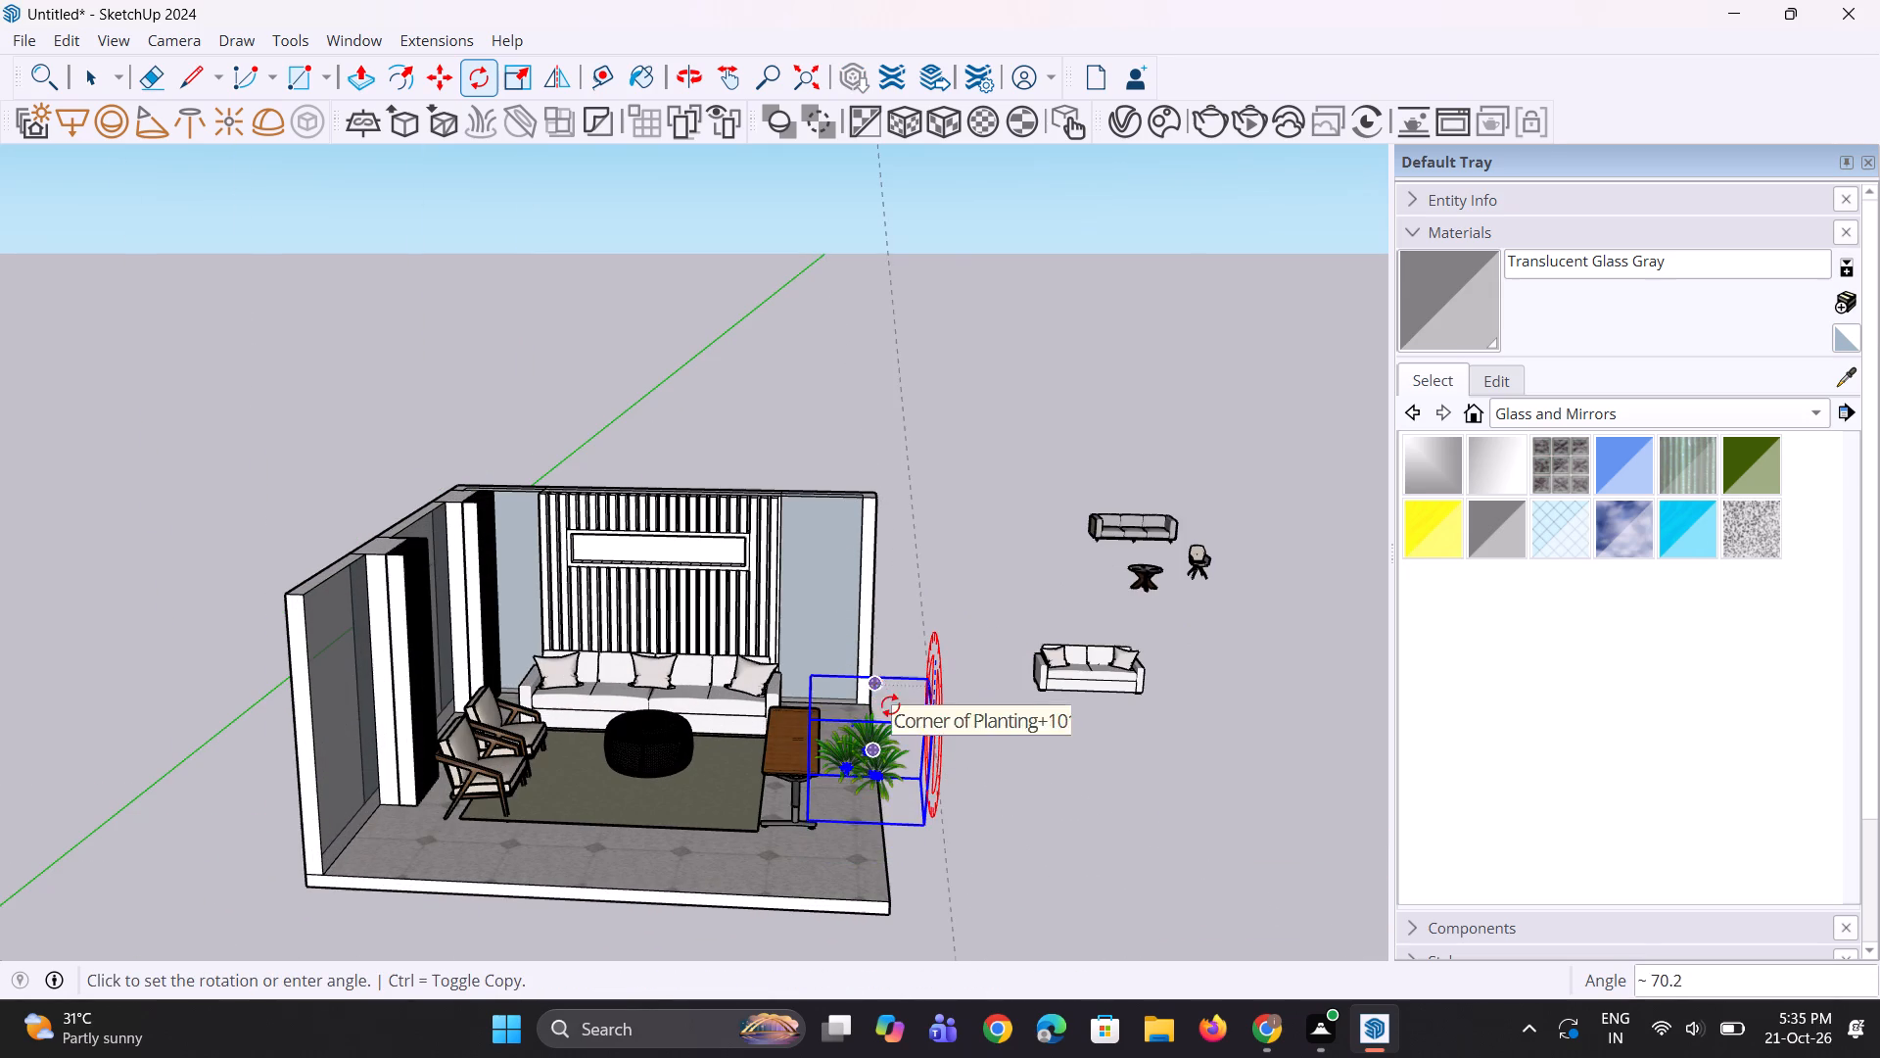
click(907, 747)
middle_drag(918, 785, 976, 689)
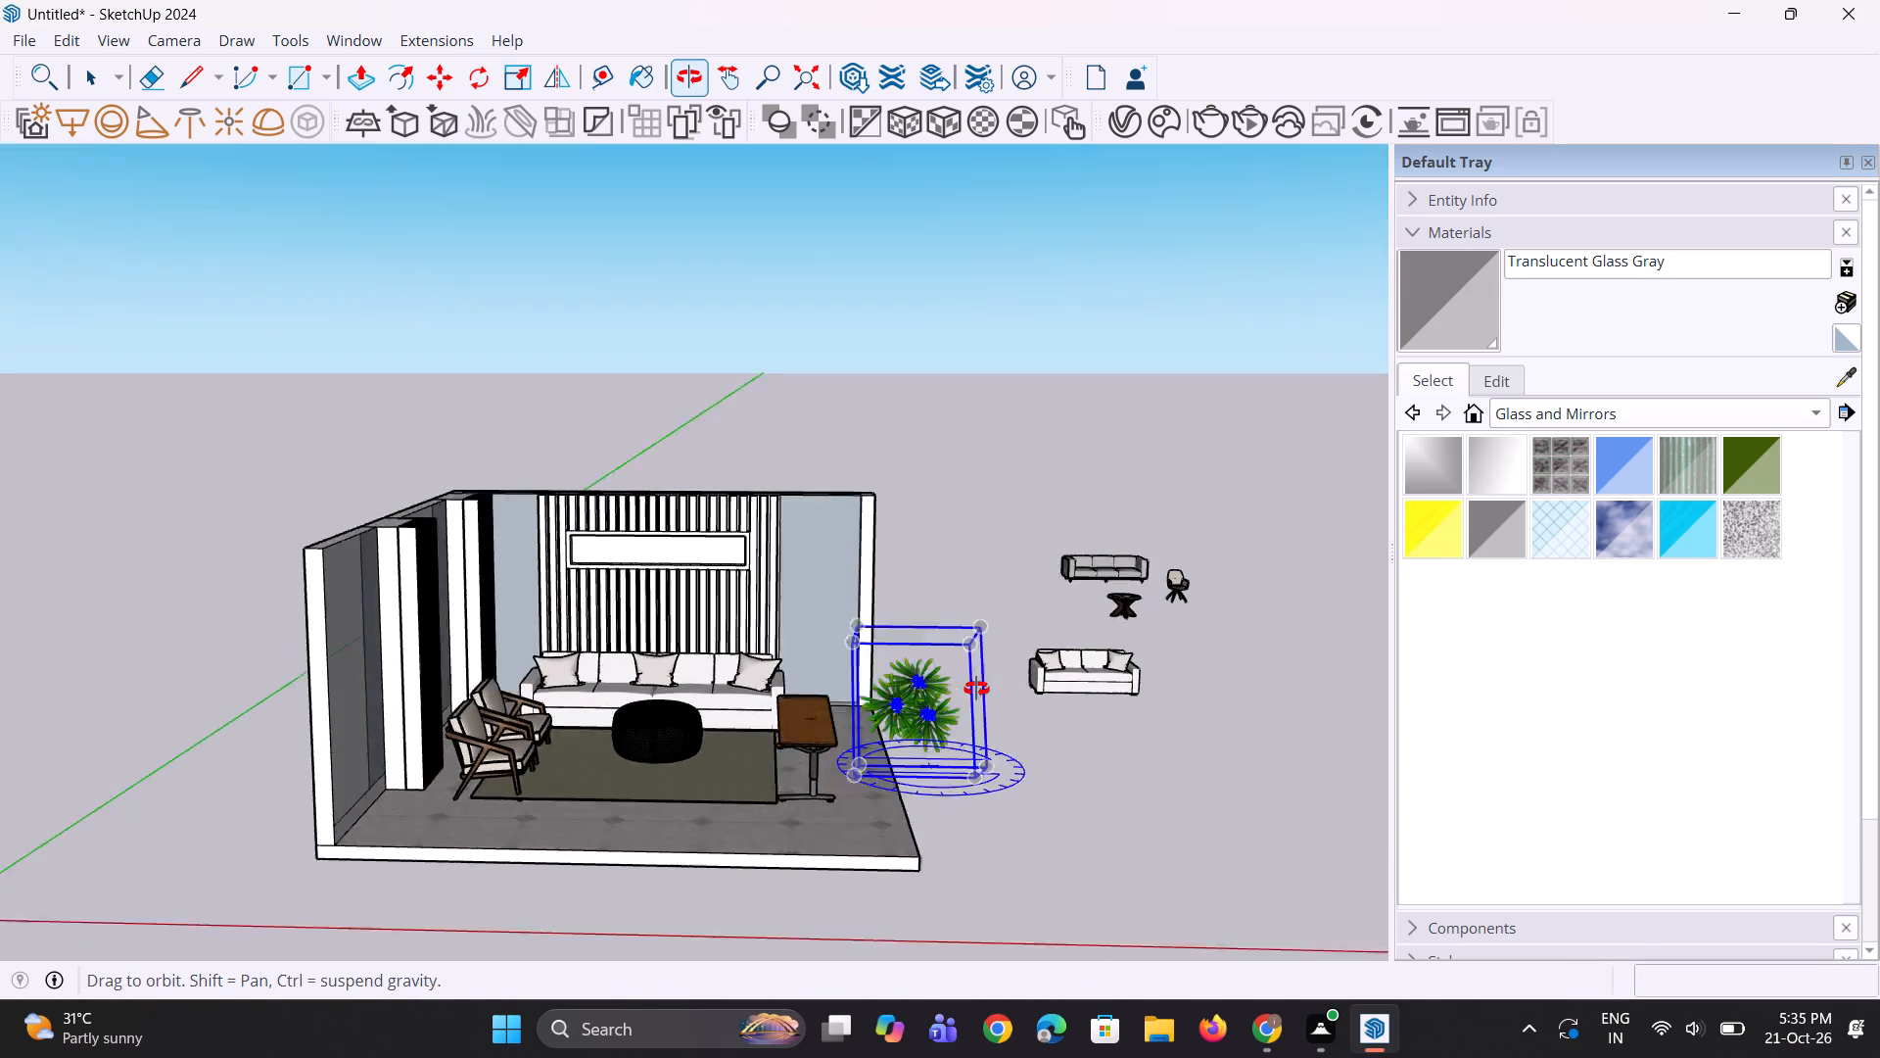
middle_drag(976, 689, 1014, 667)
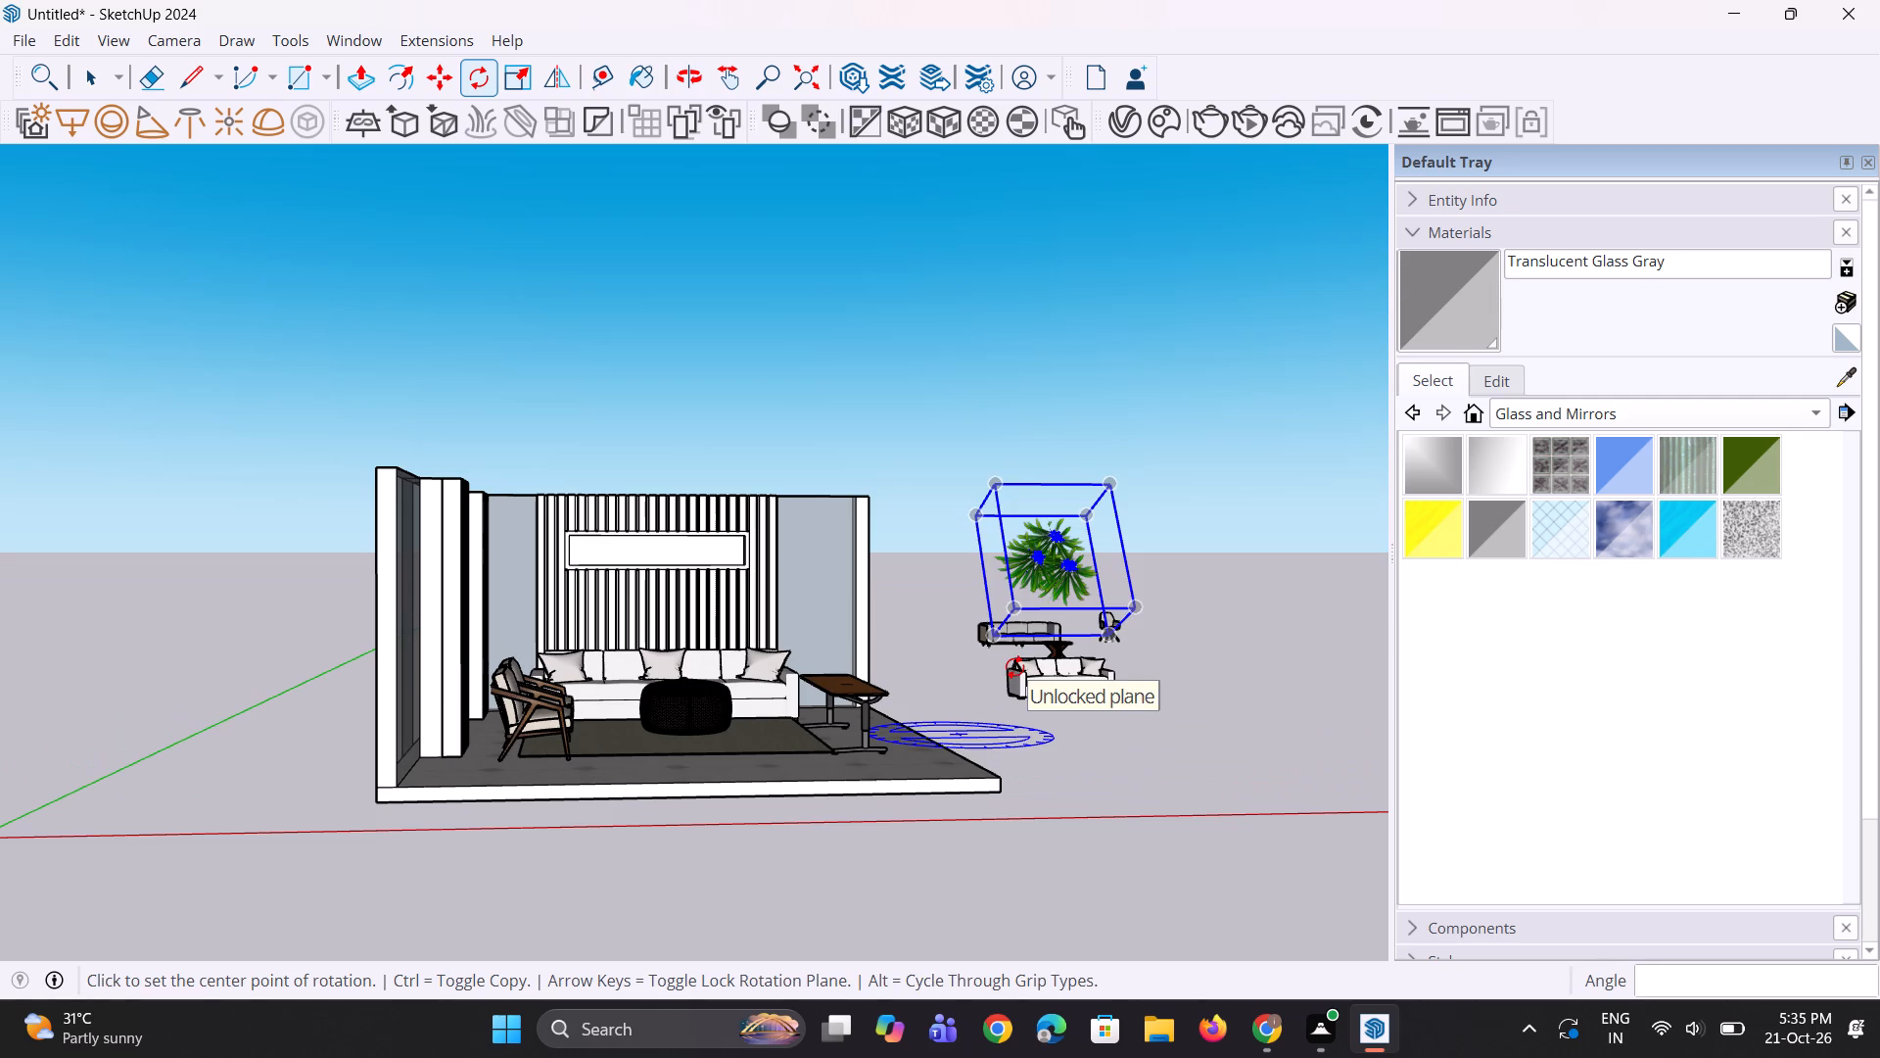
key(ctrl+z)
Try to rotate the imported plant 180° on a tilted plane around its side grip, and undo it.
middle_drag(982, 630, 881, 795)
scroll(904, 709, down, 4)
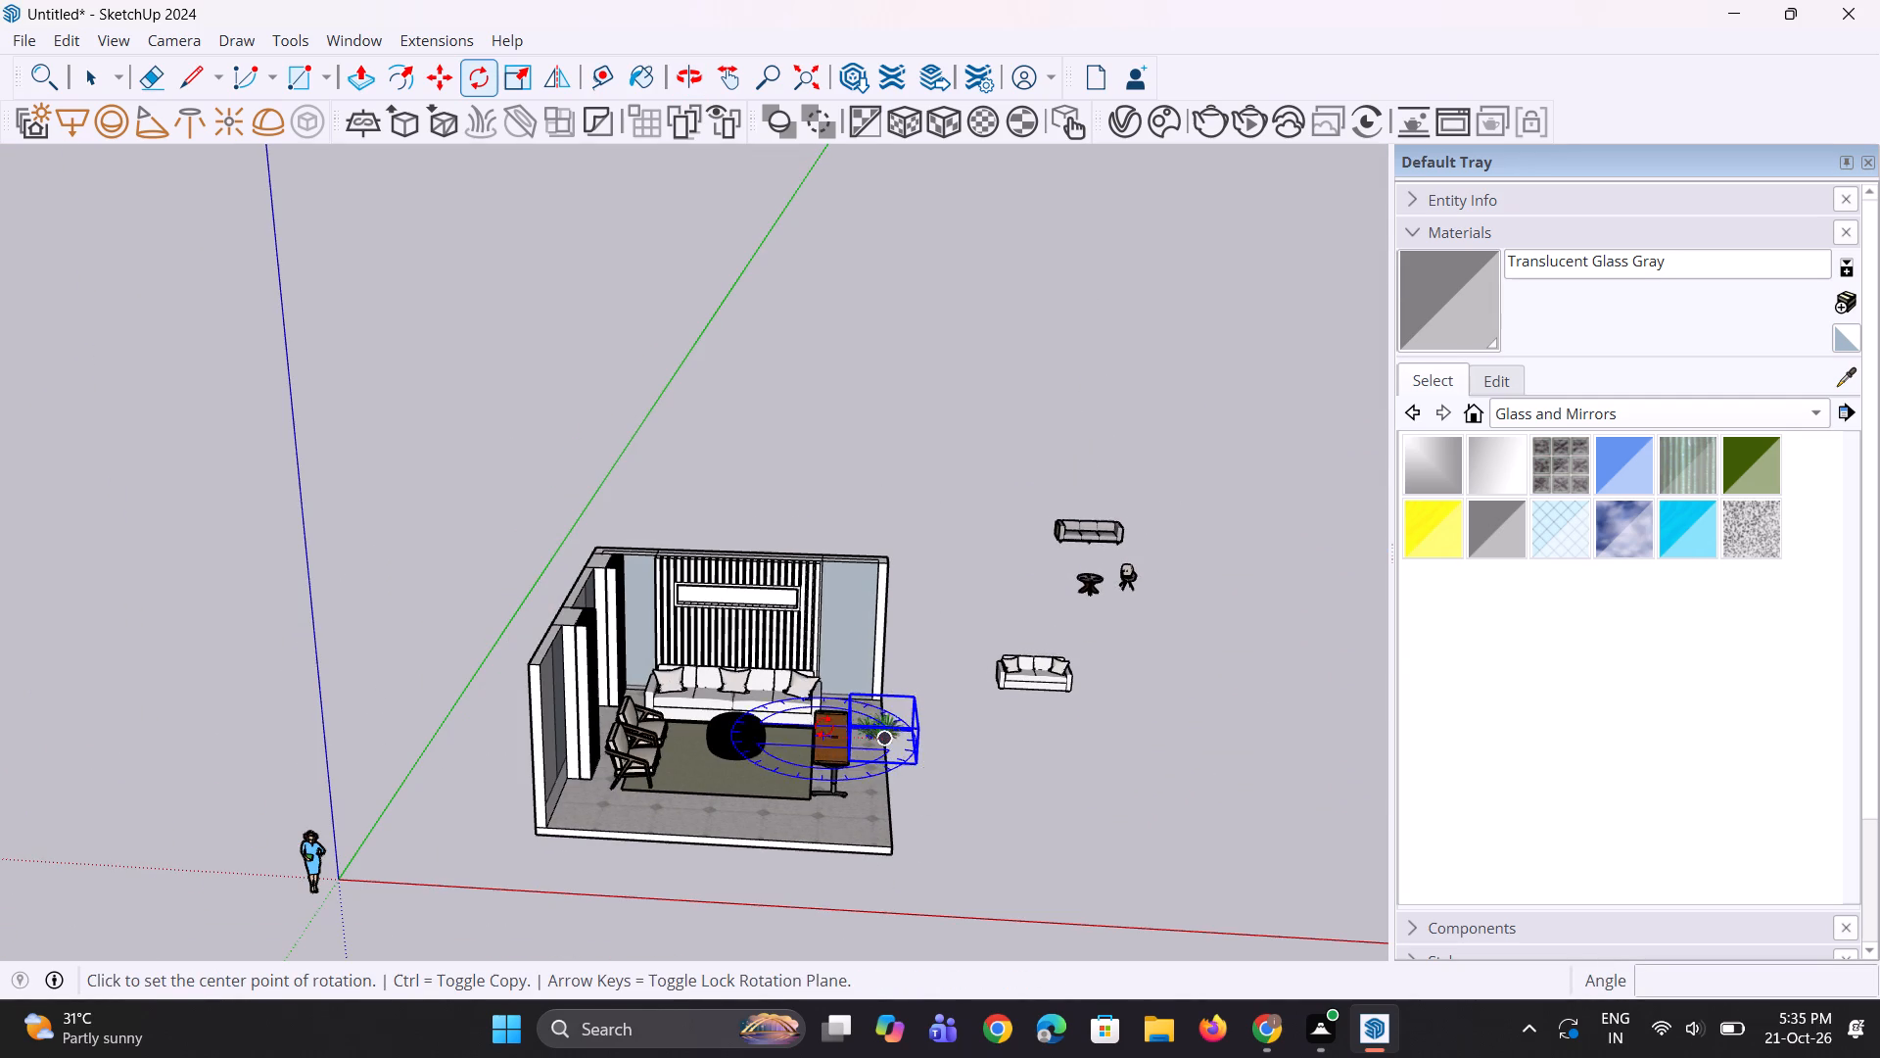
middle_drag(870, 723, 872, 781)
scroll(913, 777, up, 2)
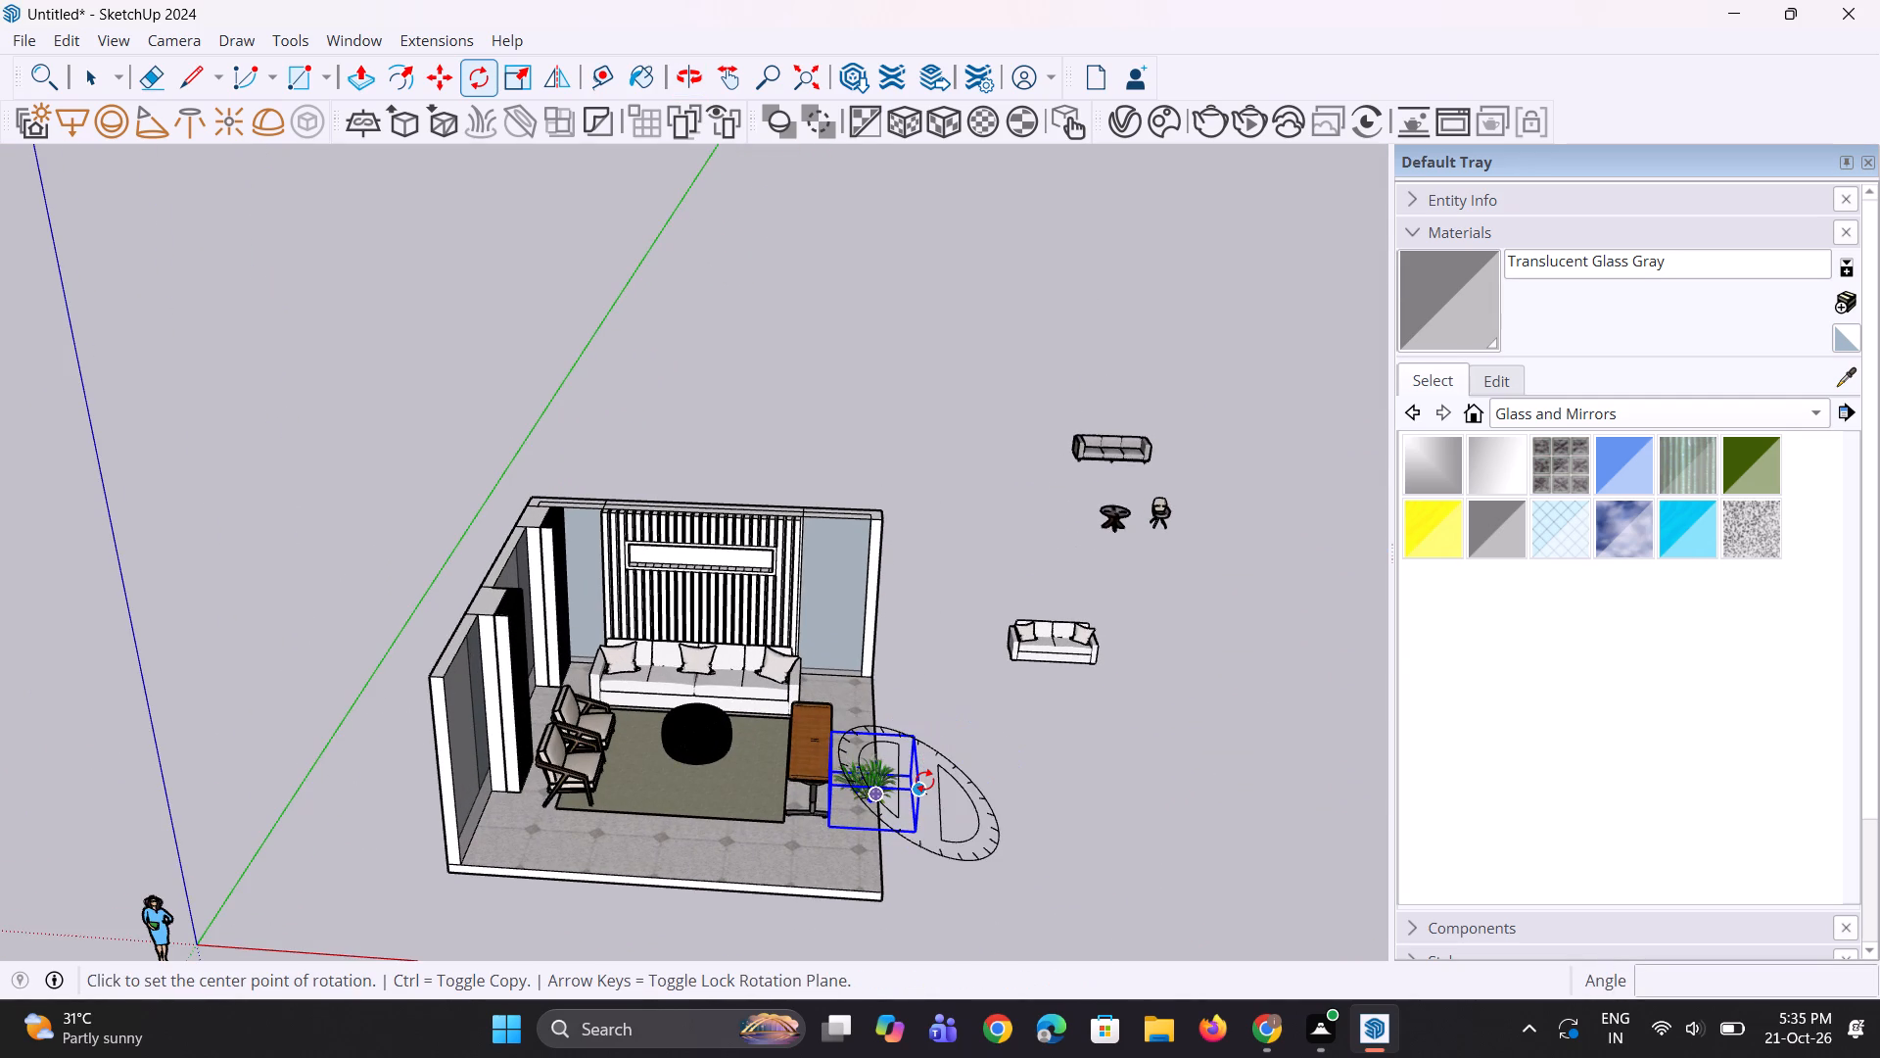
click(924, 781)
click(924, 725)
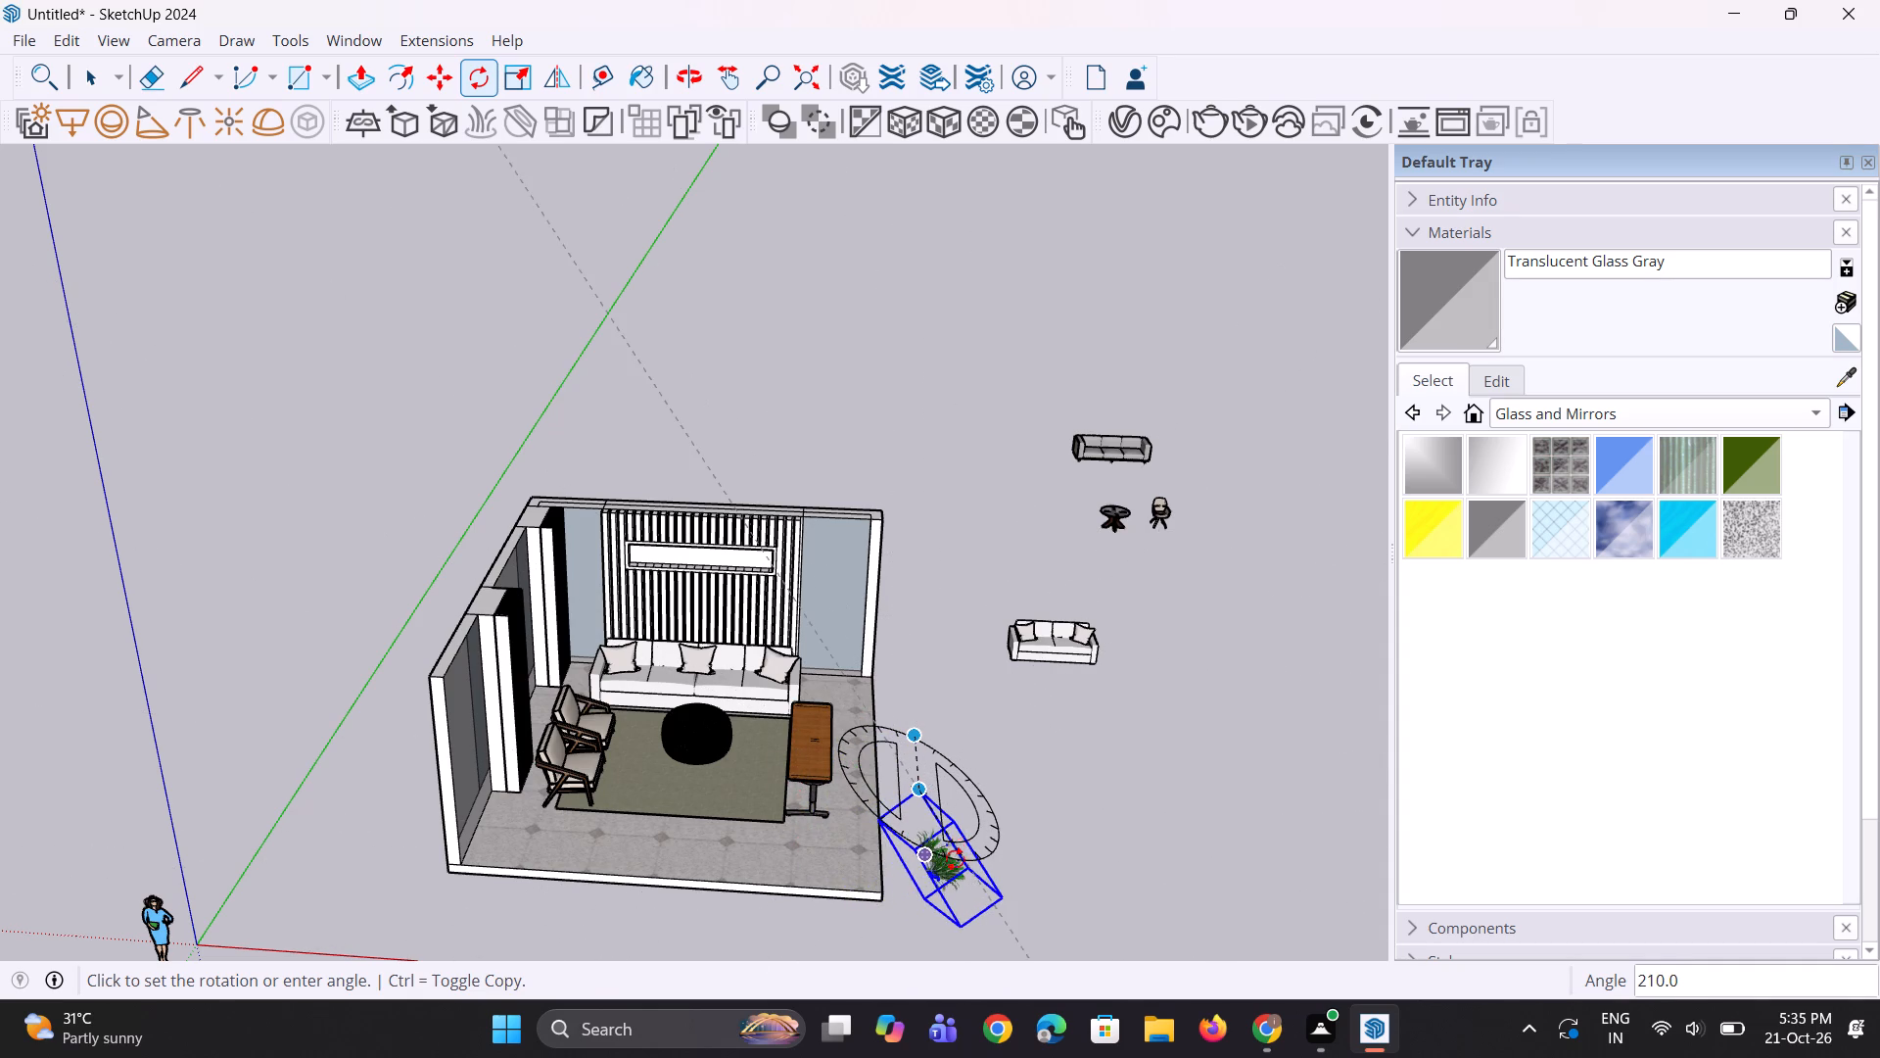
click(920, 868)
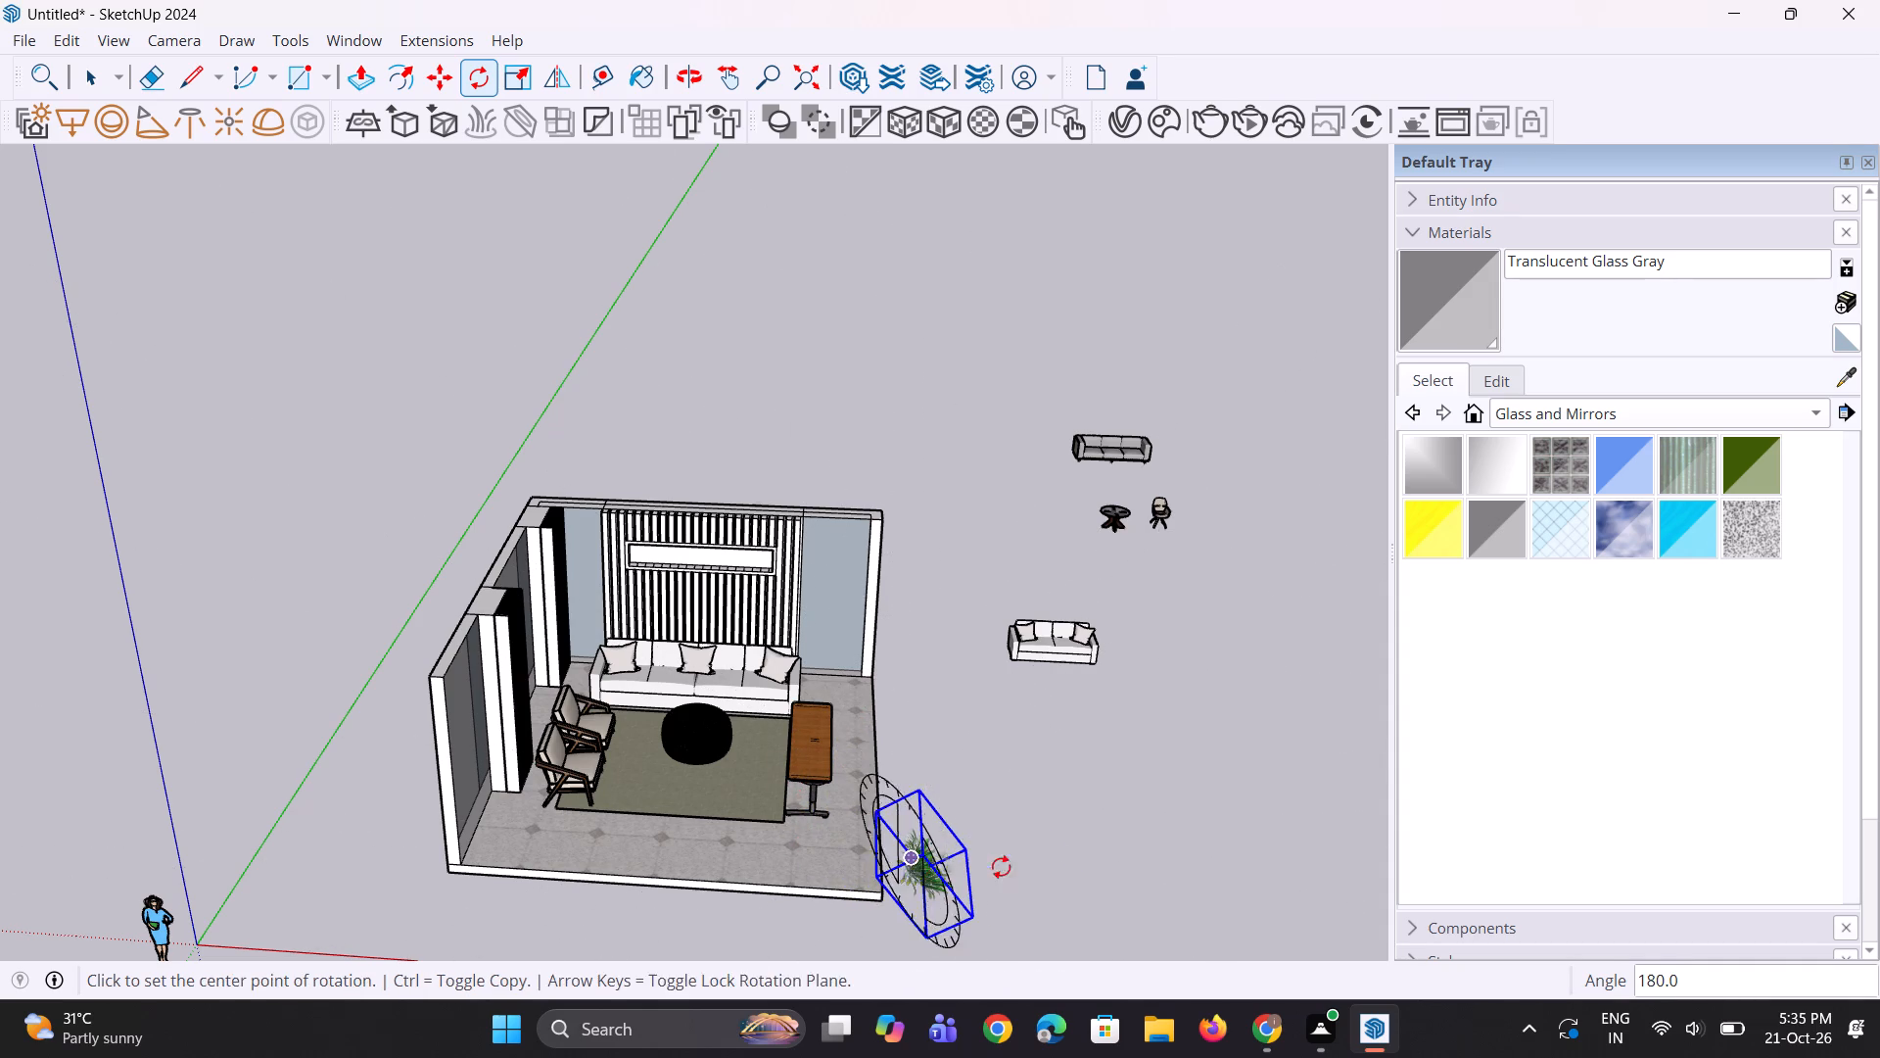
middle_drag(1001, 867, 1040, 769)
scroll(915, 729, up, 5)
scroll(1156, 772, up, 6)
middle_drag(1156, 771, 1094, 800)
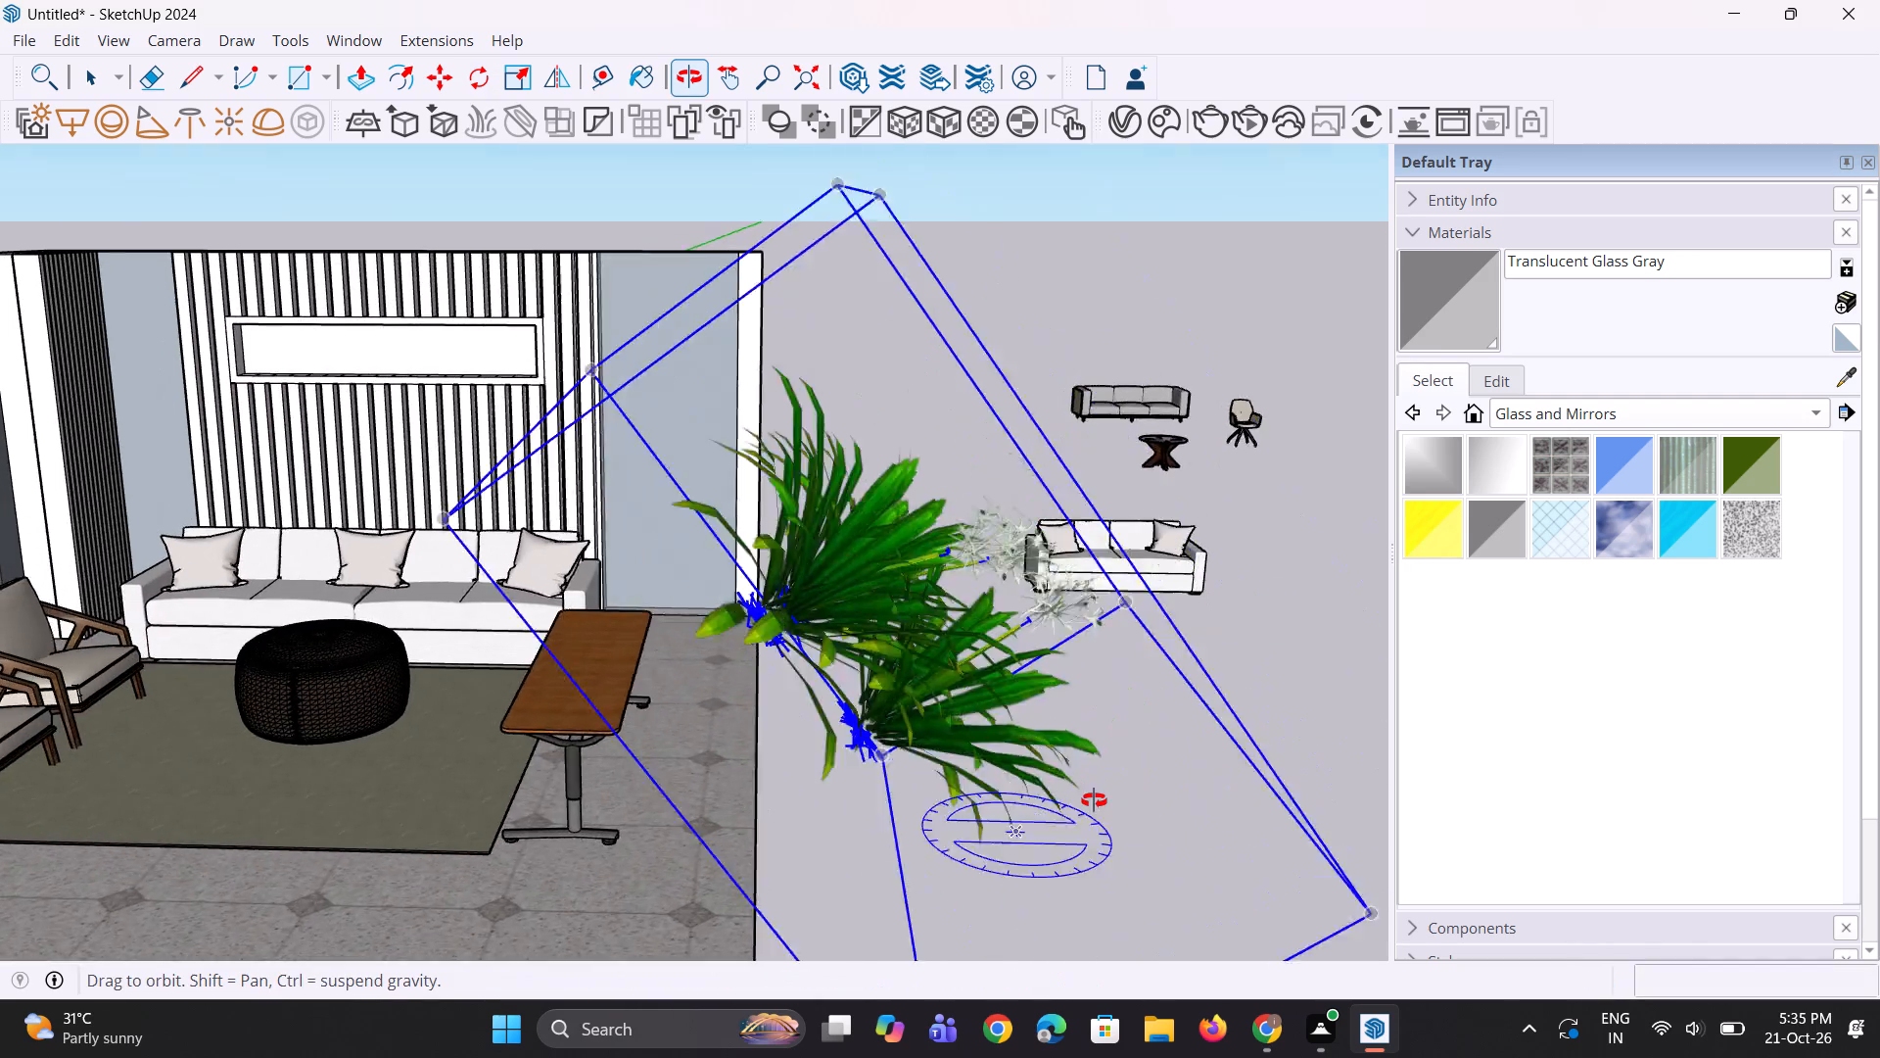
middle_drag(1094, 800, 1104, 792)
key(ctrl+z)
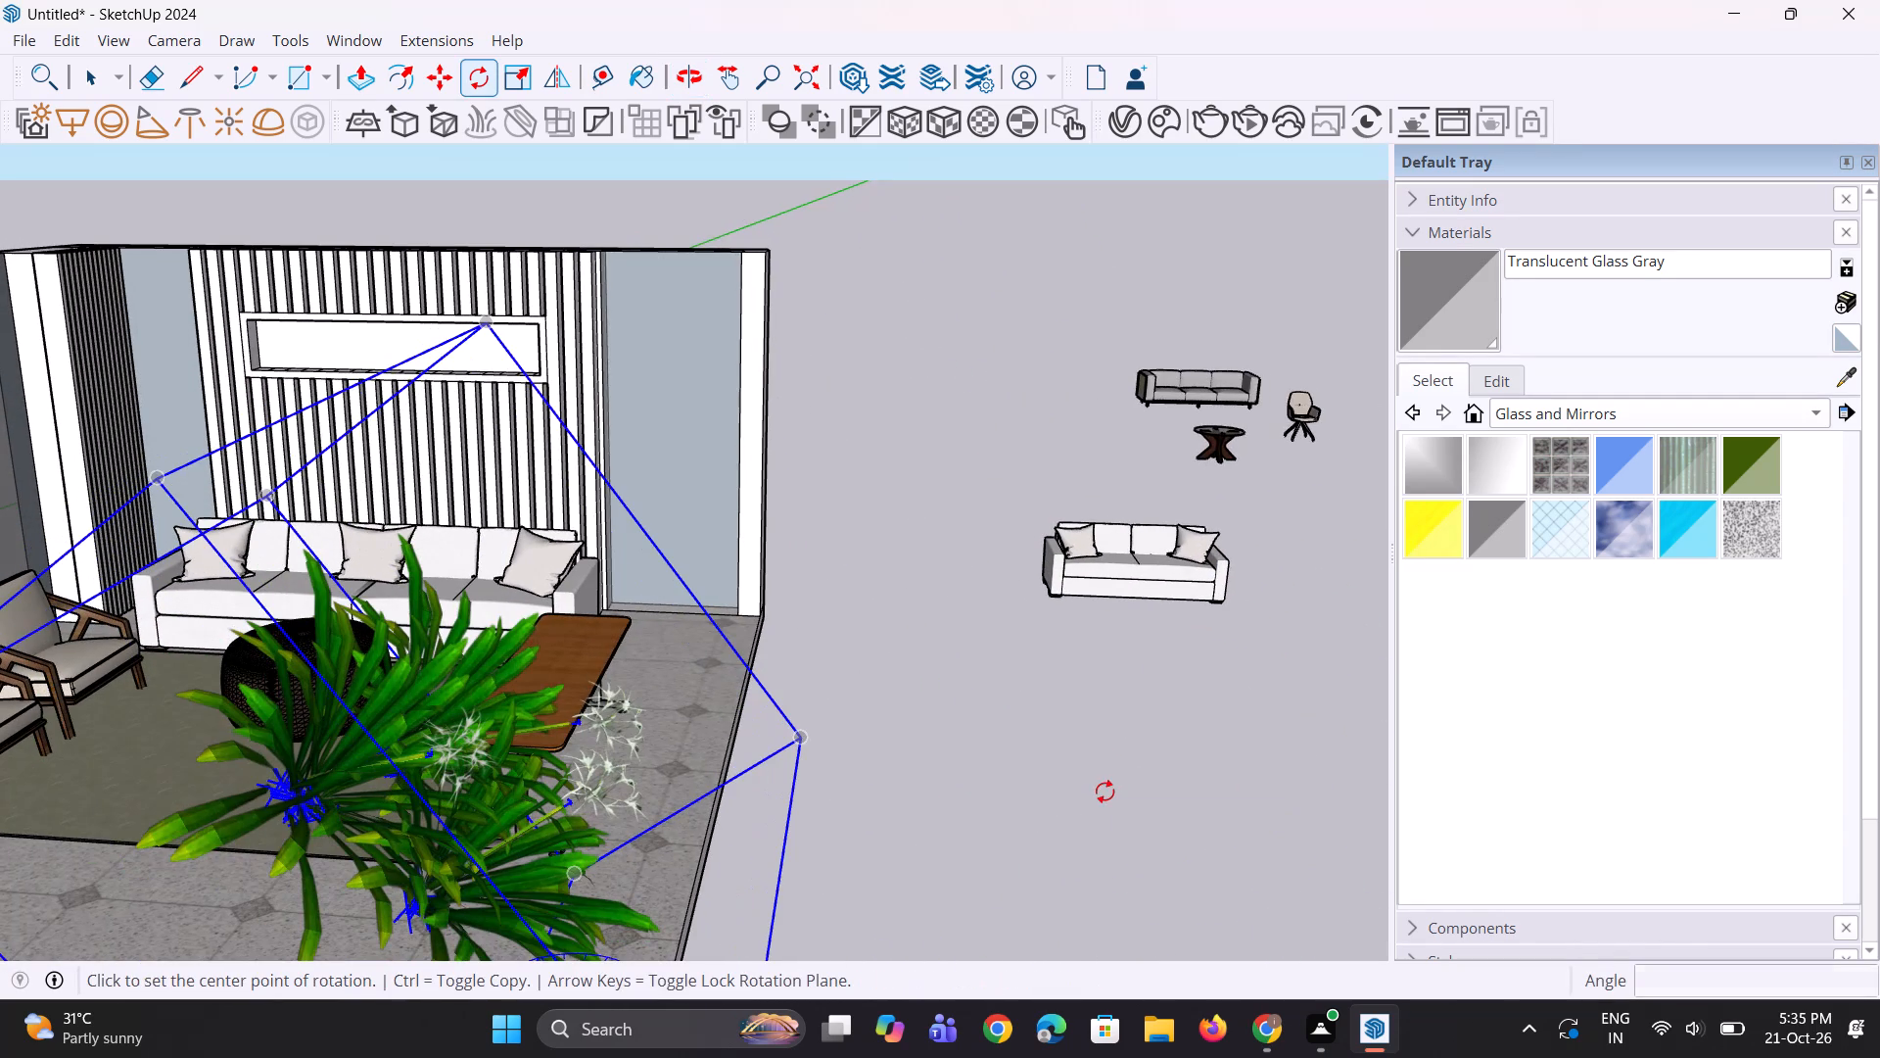
Move the plant onto the tiled floor at the hall's front right corner, in front of the wooden table.
scroll(958, 695, down, 11)
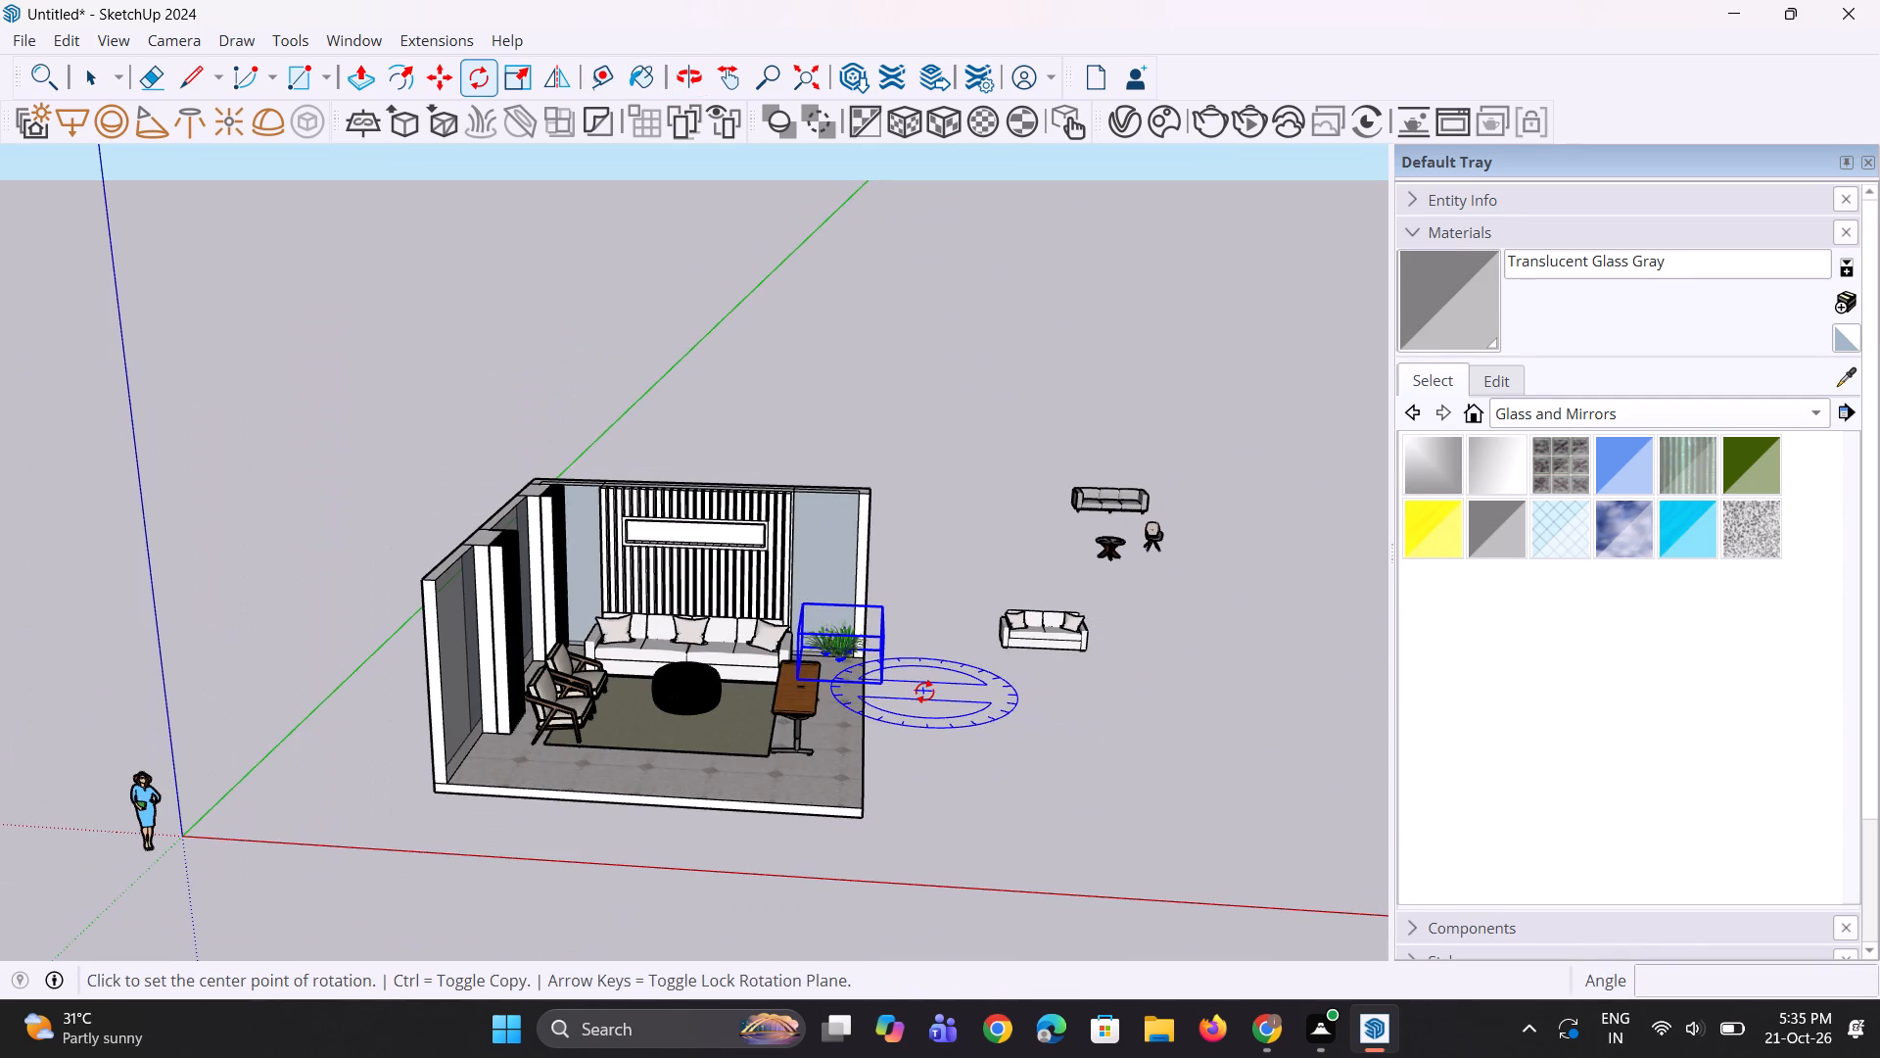
key(m)
click(878, 680)
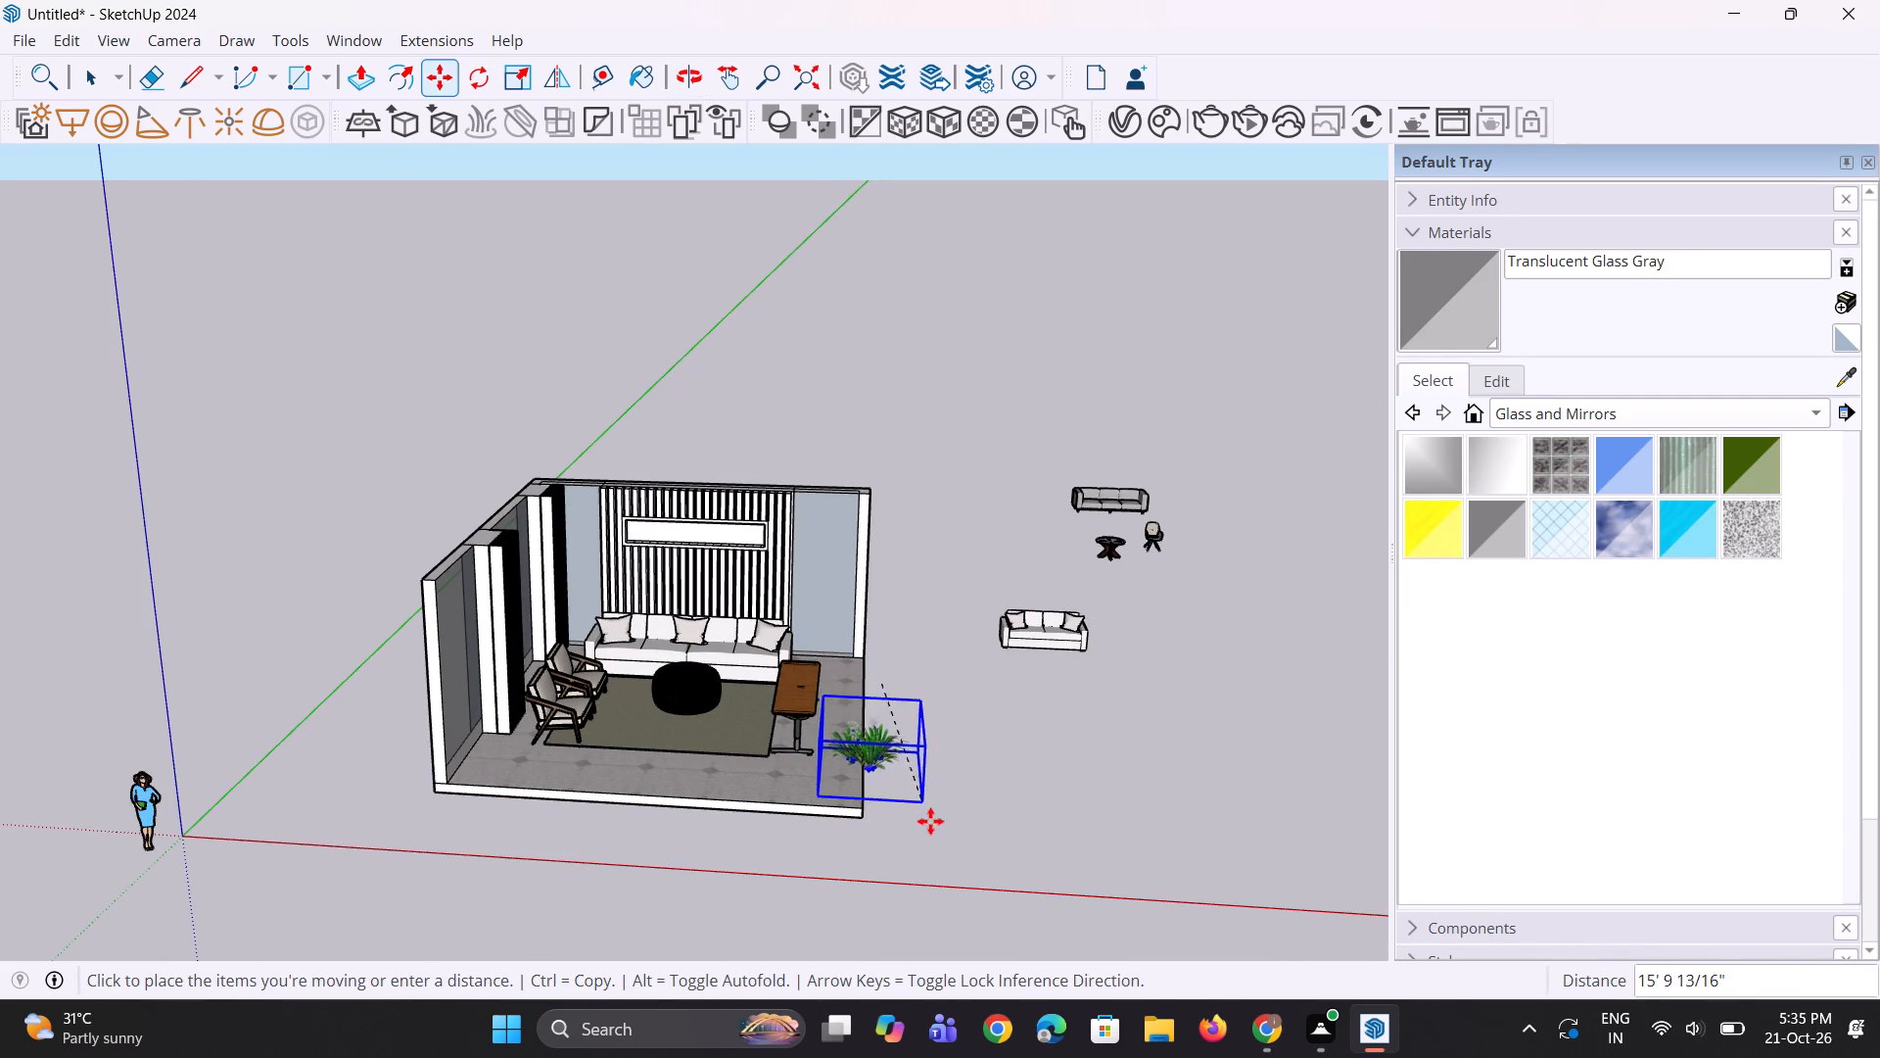
click(840, 807)
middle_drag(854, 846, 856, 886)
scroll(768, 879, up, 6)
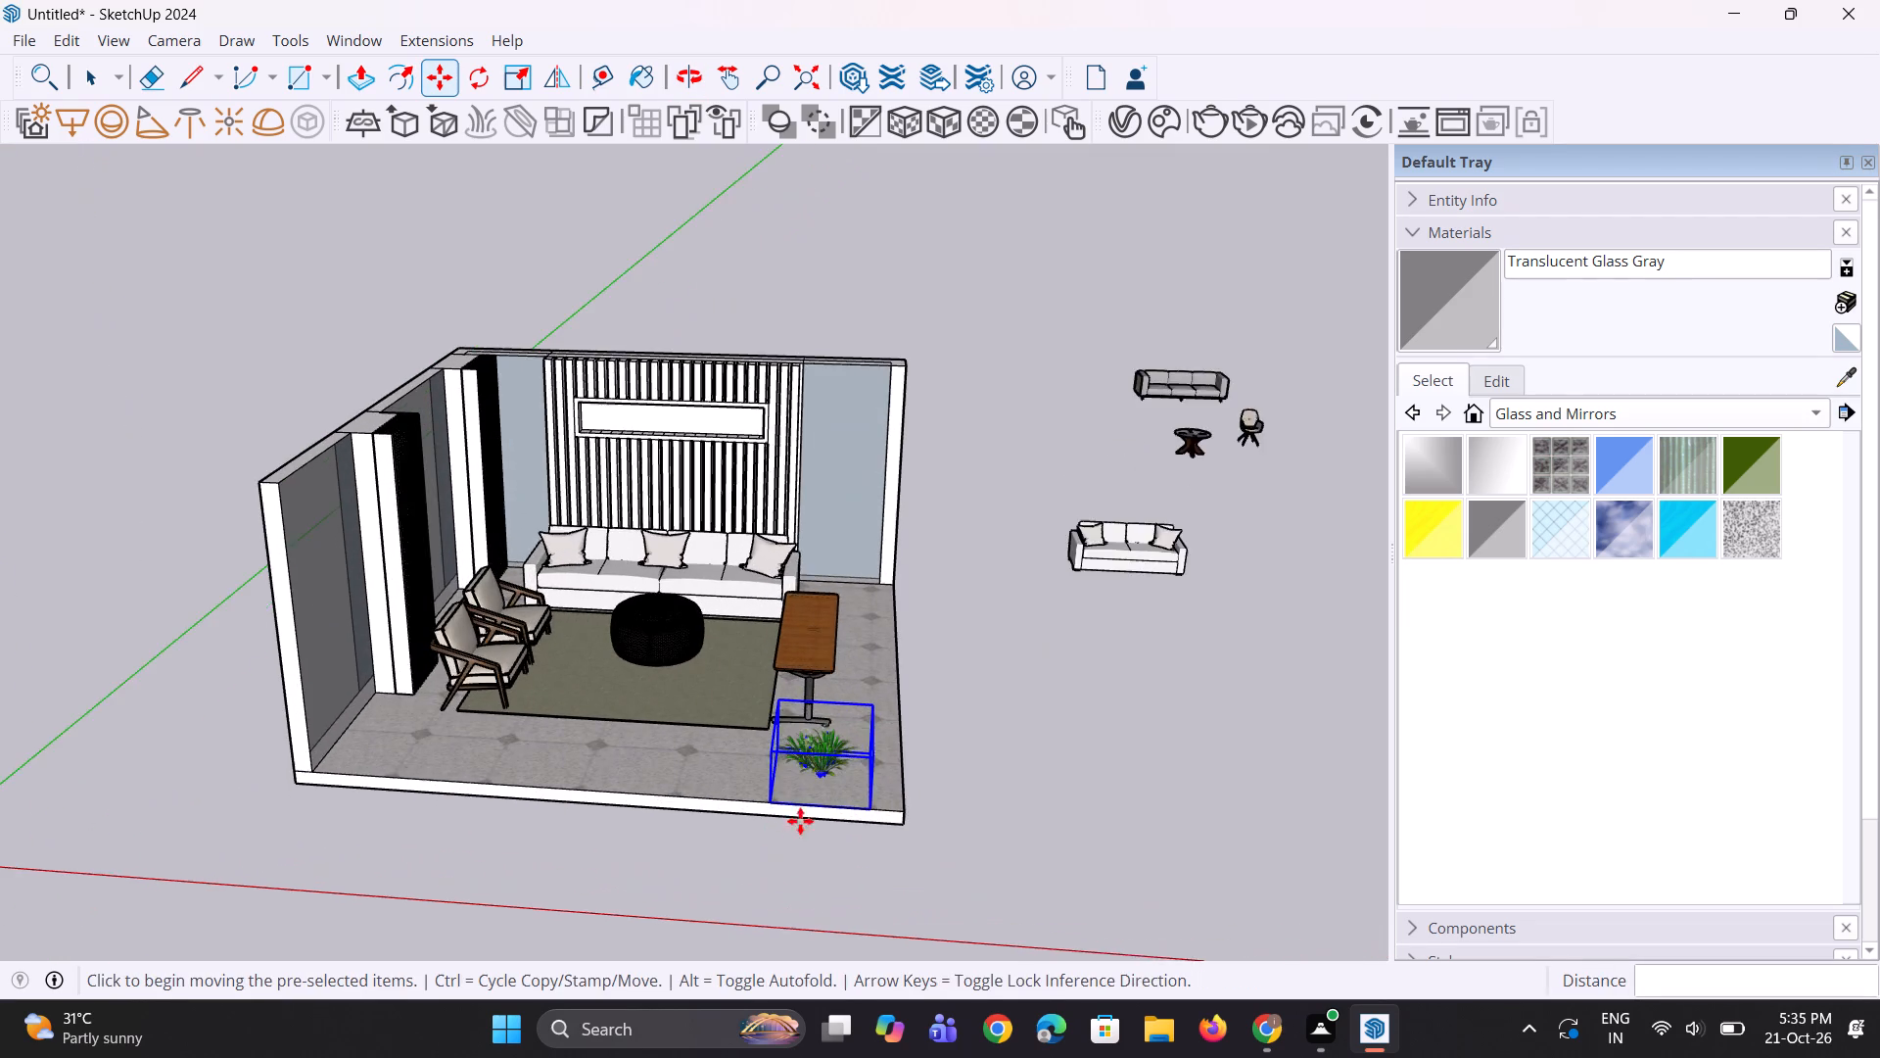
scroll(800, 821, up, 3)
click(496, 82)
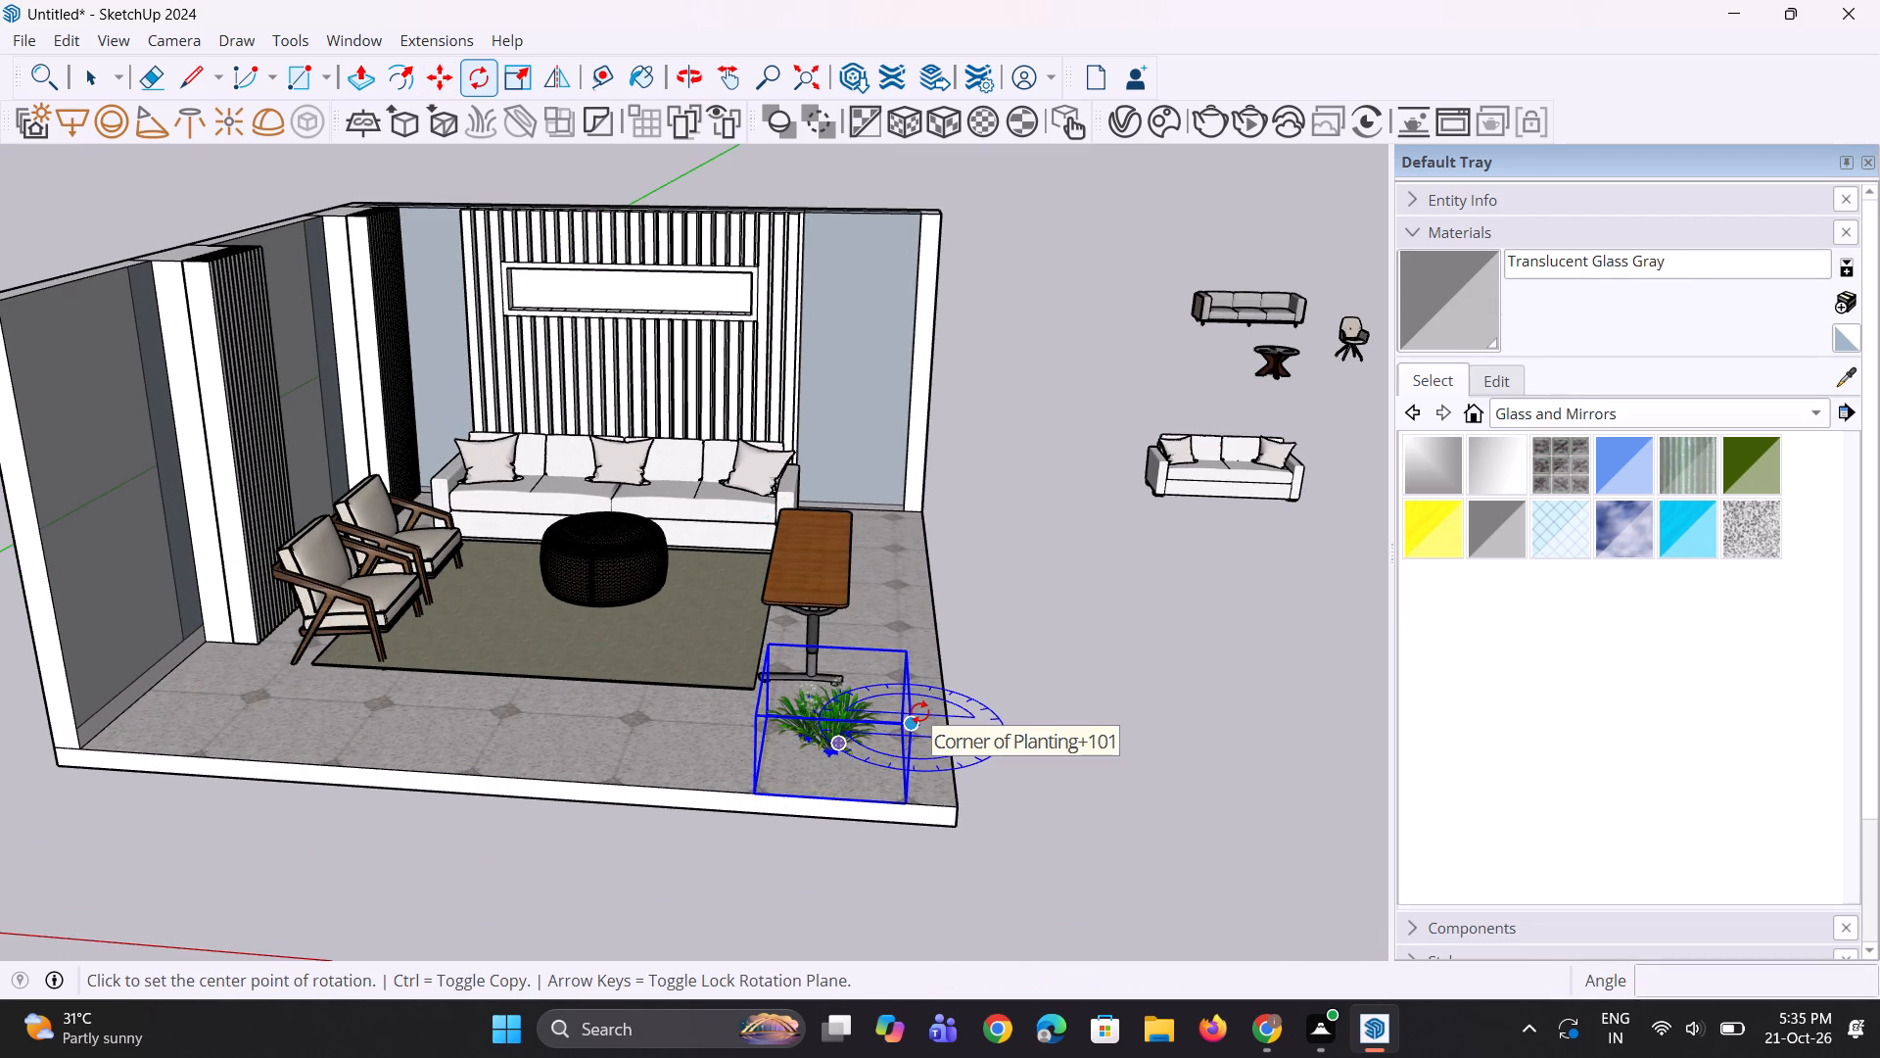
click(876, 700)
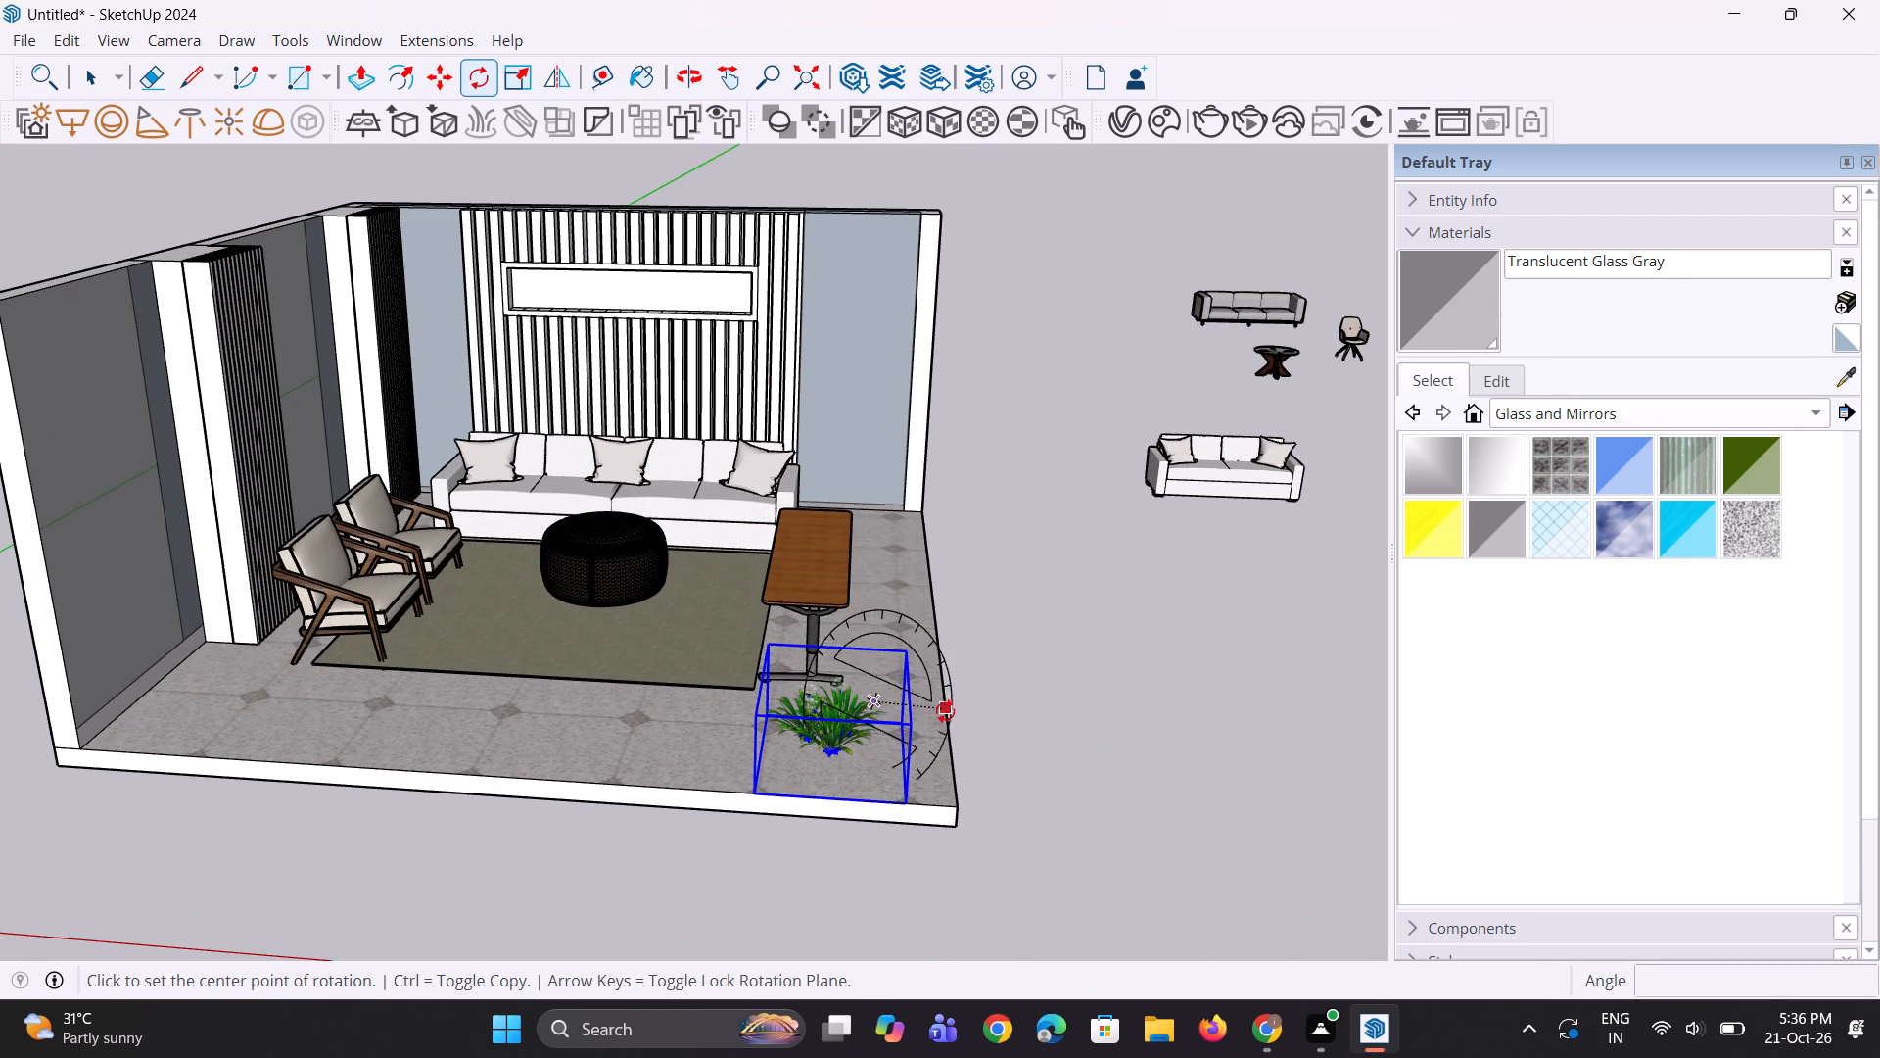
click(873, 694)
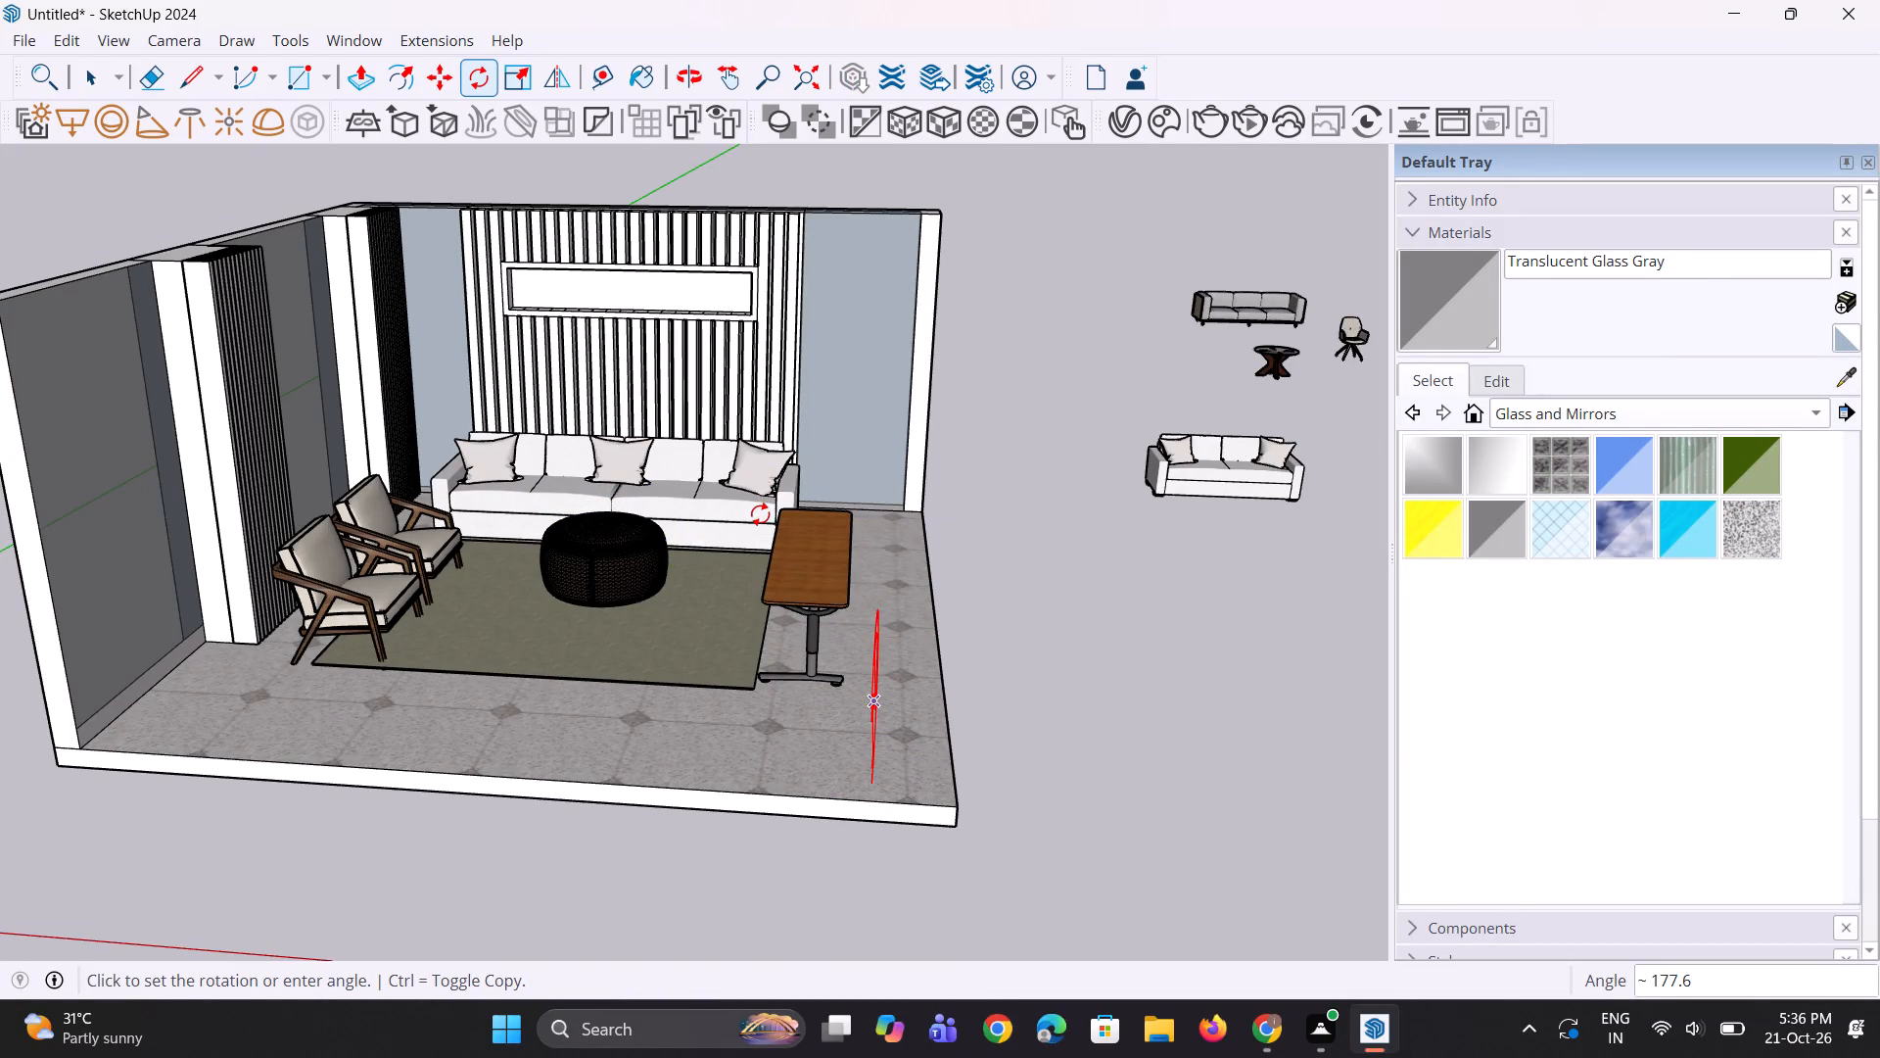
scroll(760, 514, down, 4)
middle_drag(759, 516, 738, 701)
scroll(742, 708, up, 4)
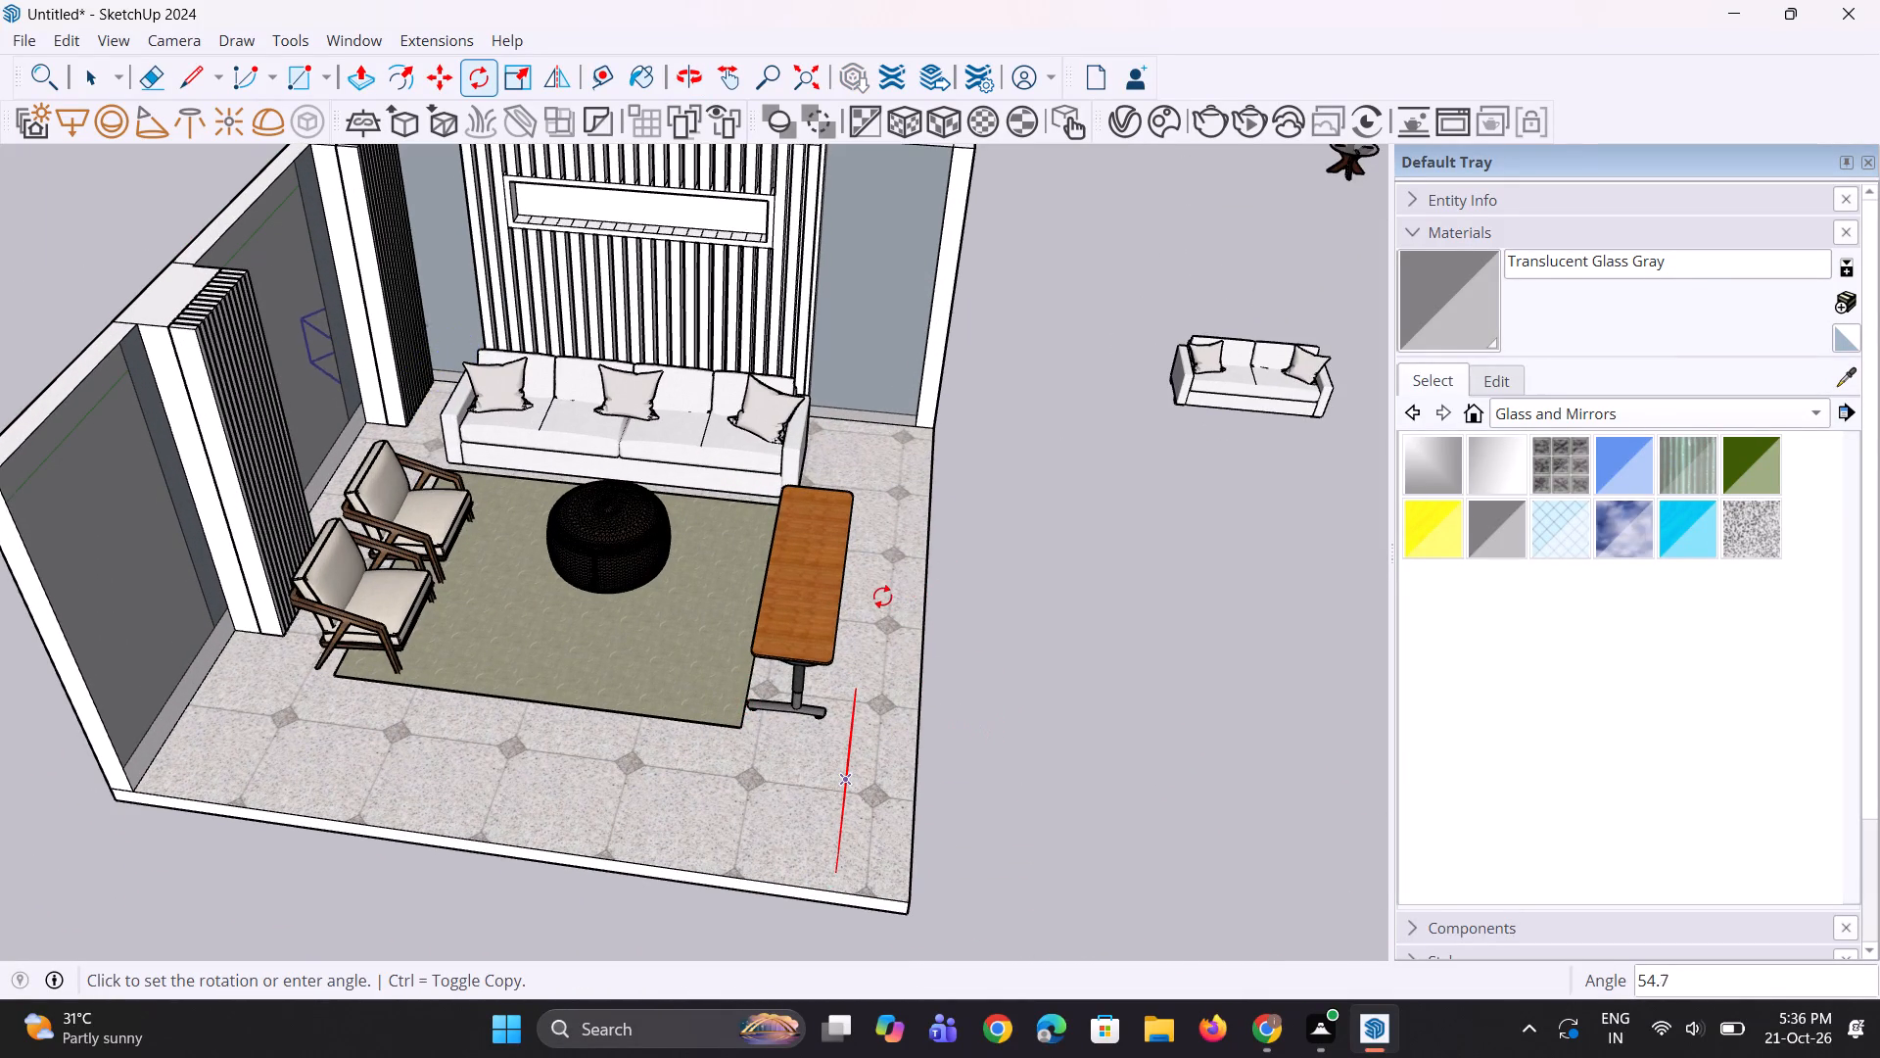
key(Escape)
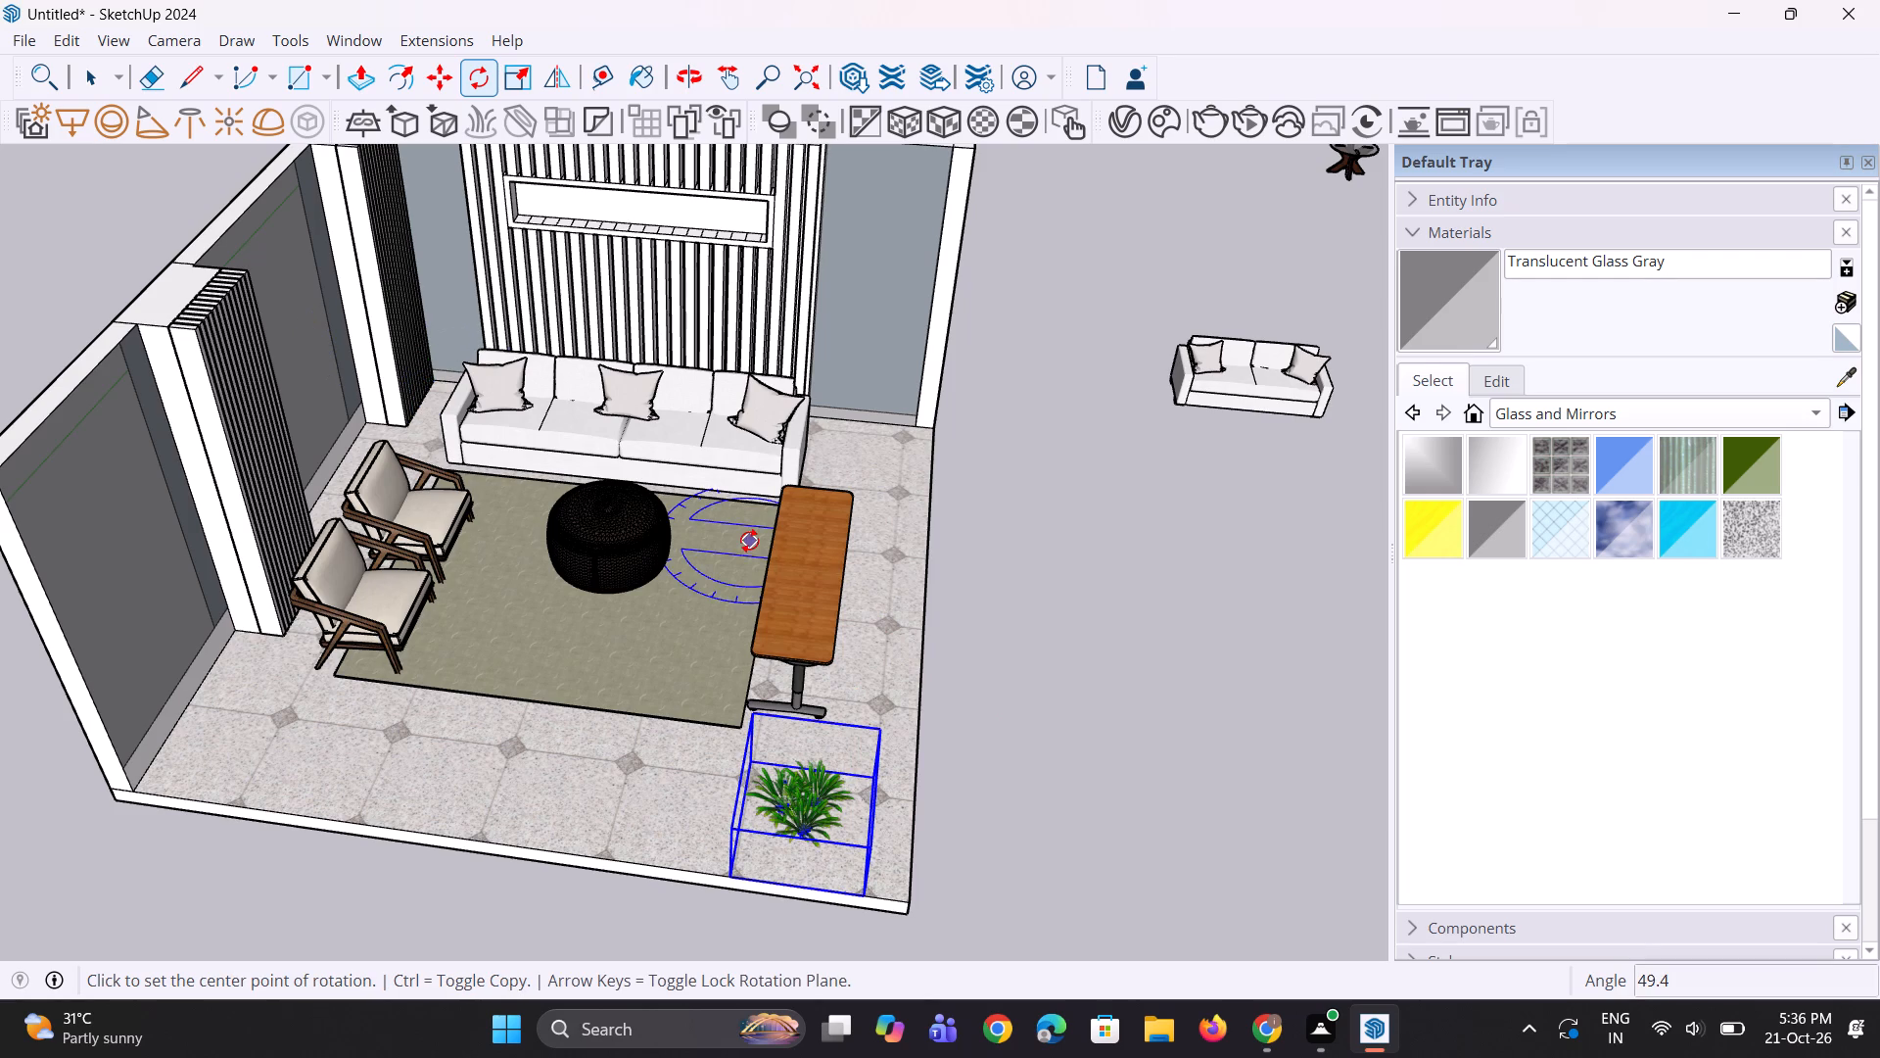
Save the model in the Documents folder under the file name ksksks.
scroll(741, 448, down, 5)
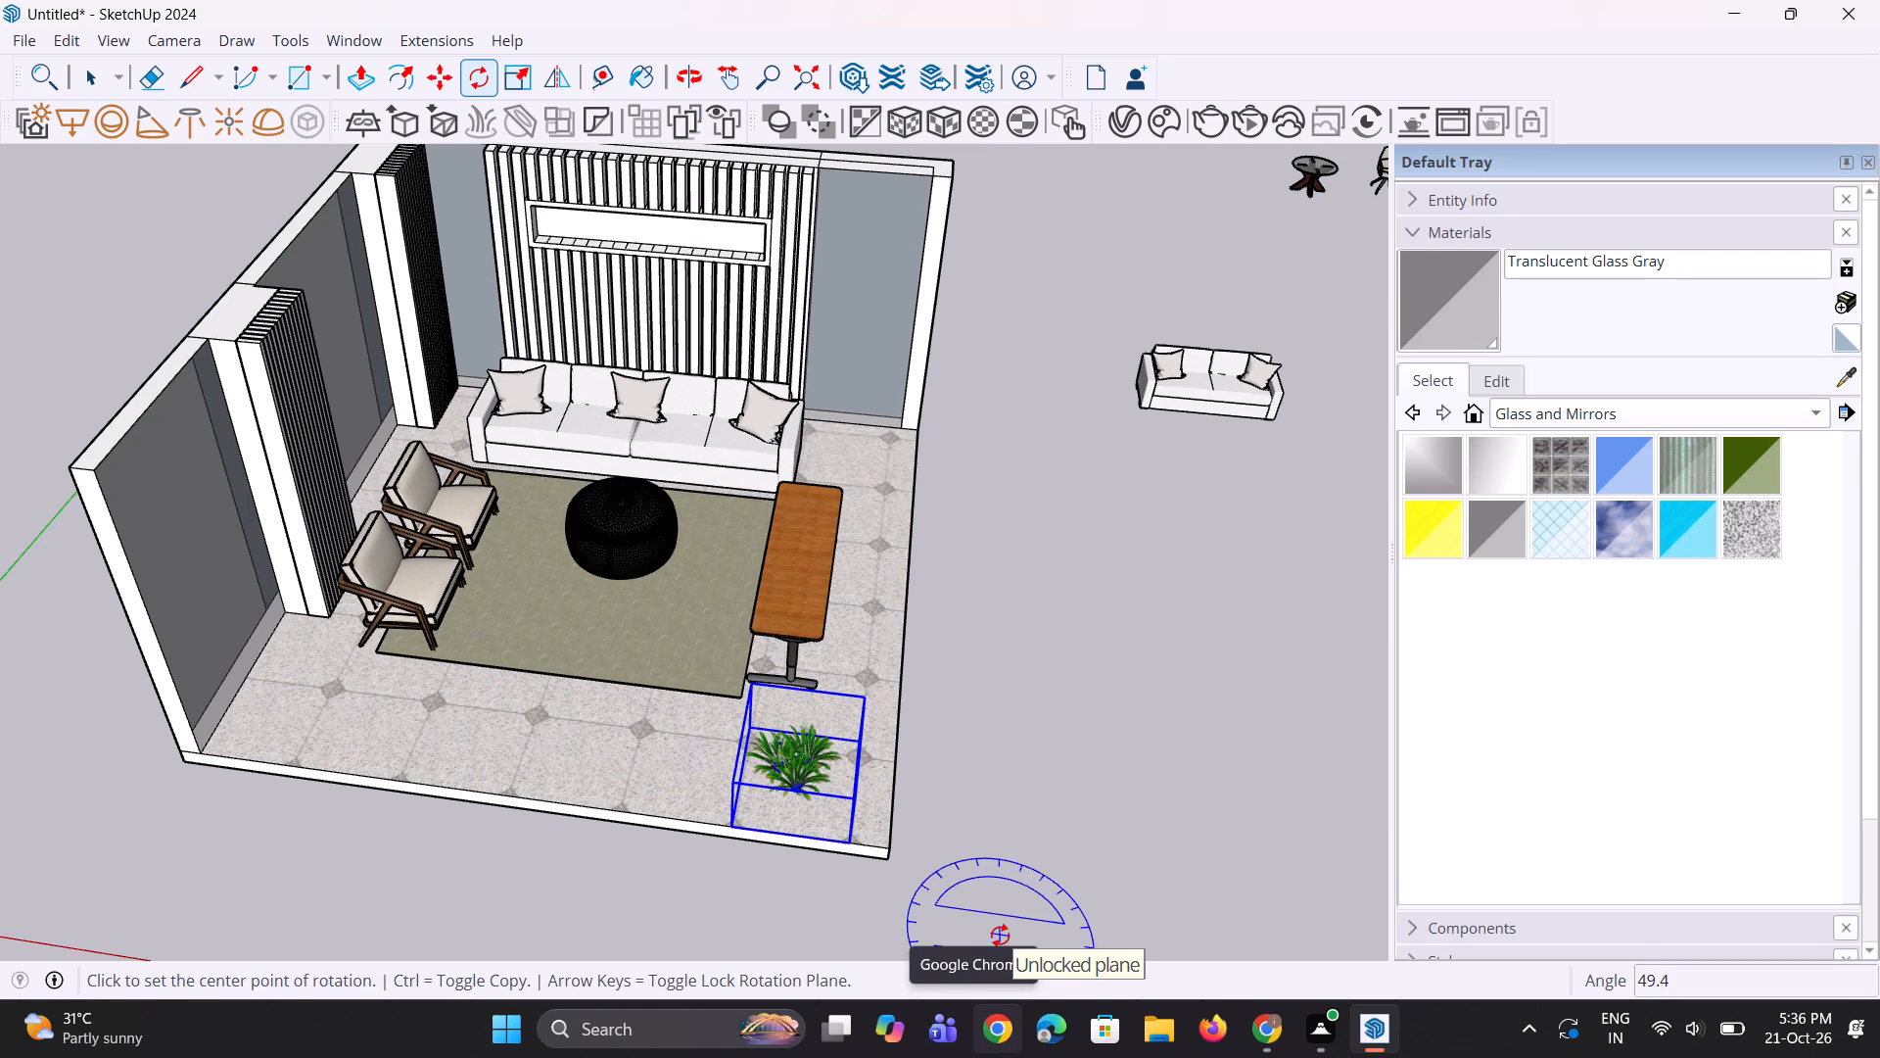
key(ctrl+s)
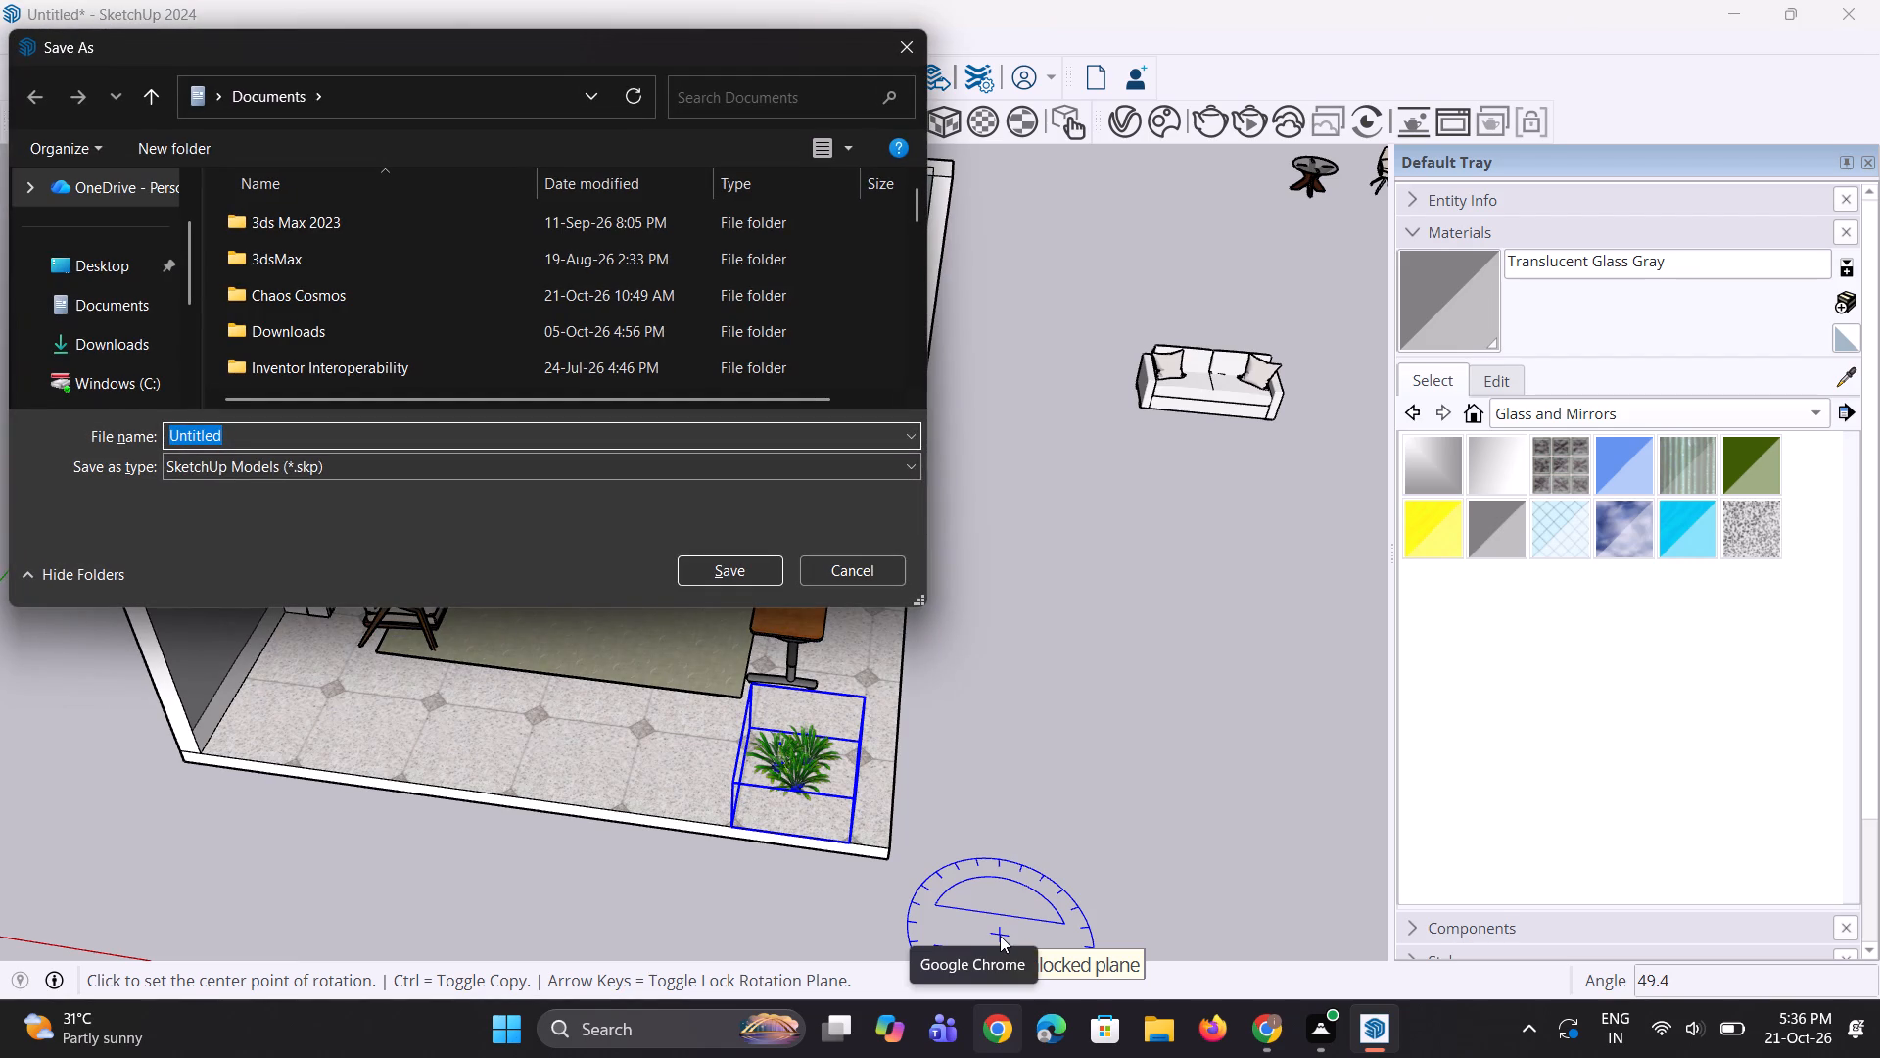
text(ks)
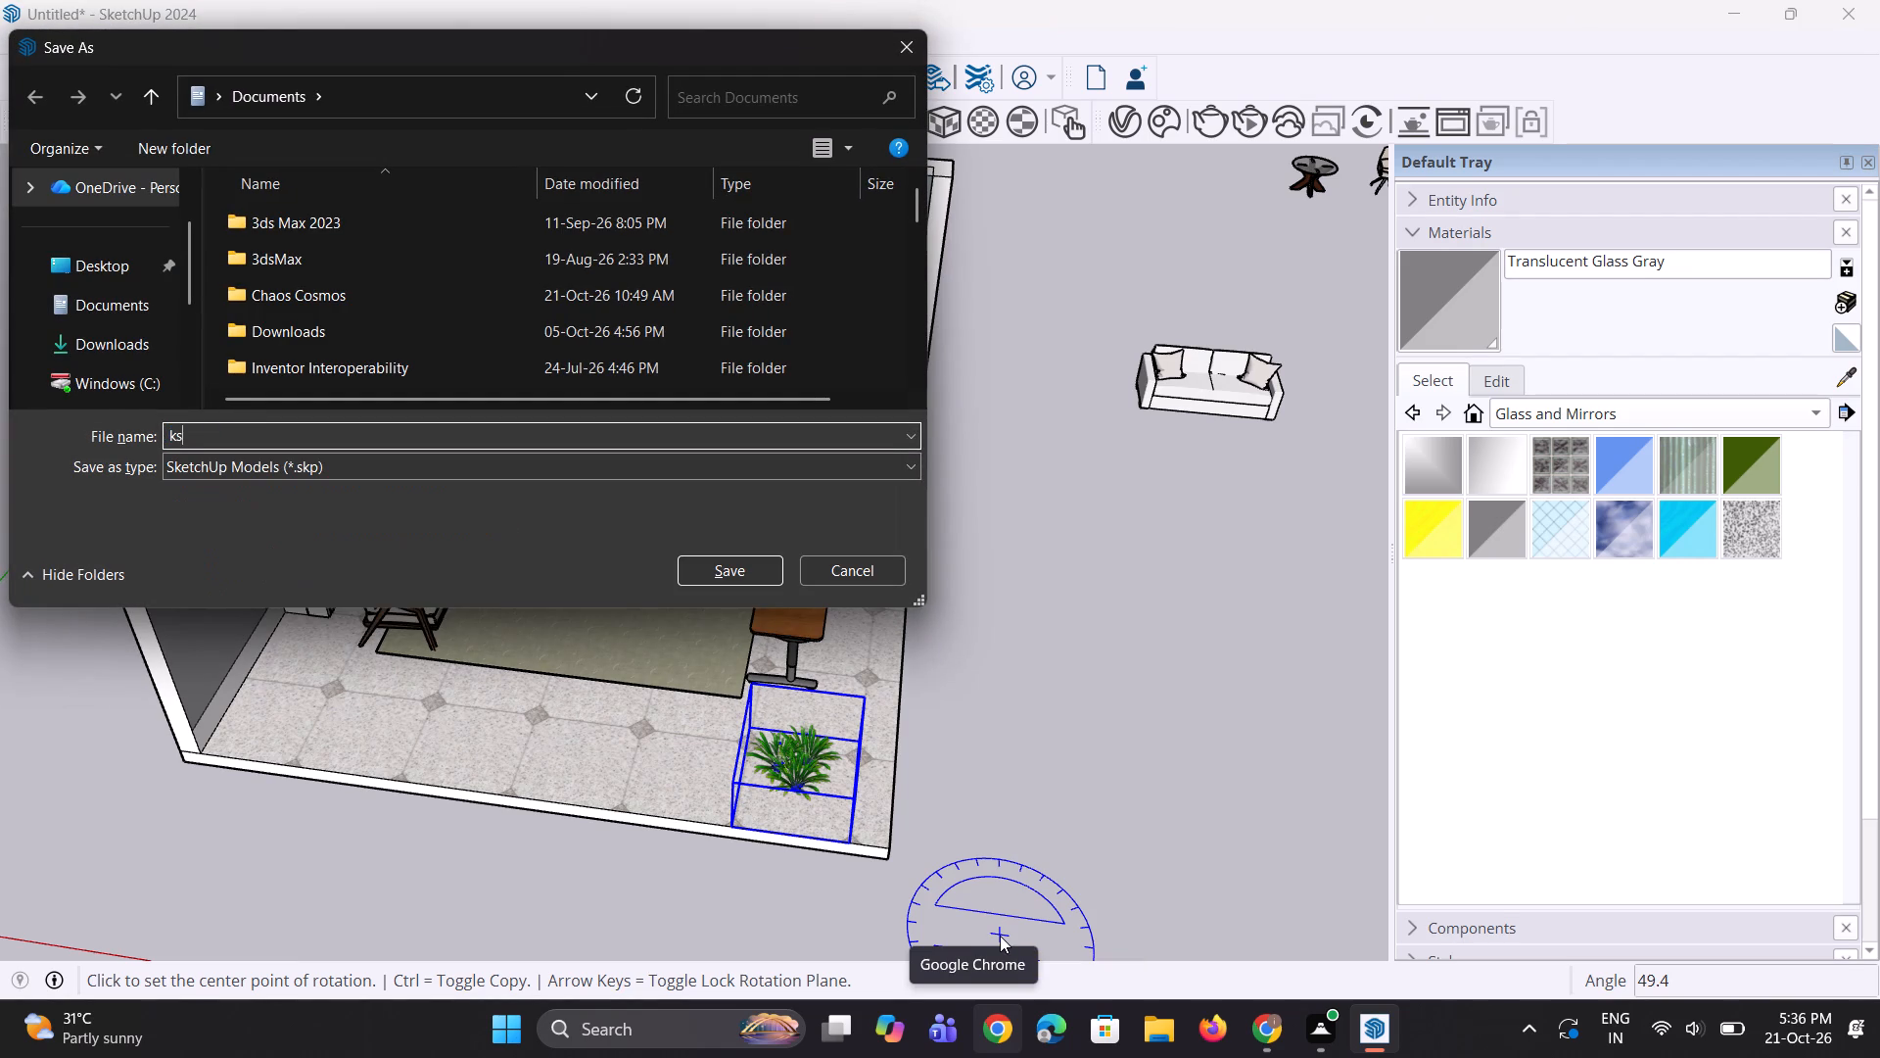
text(ks)
text(ks)
key(Return)
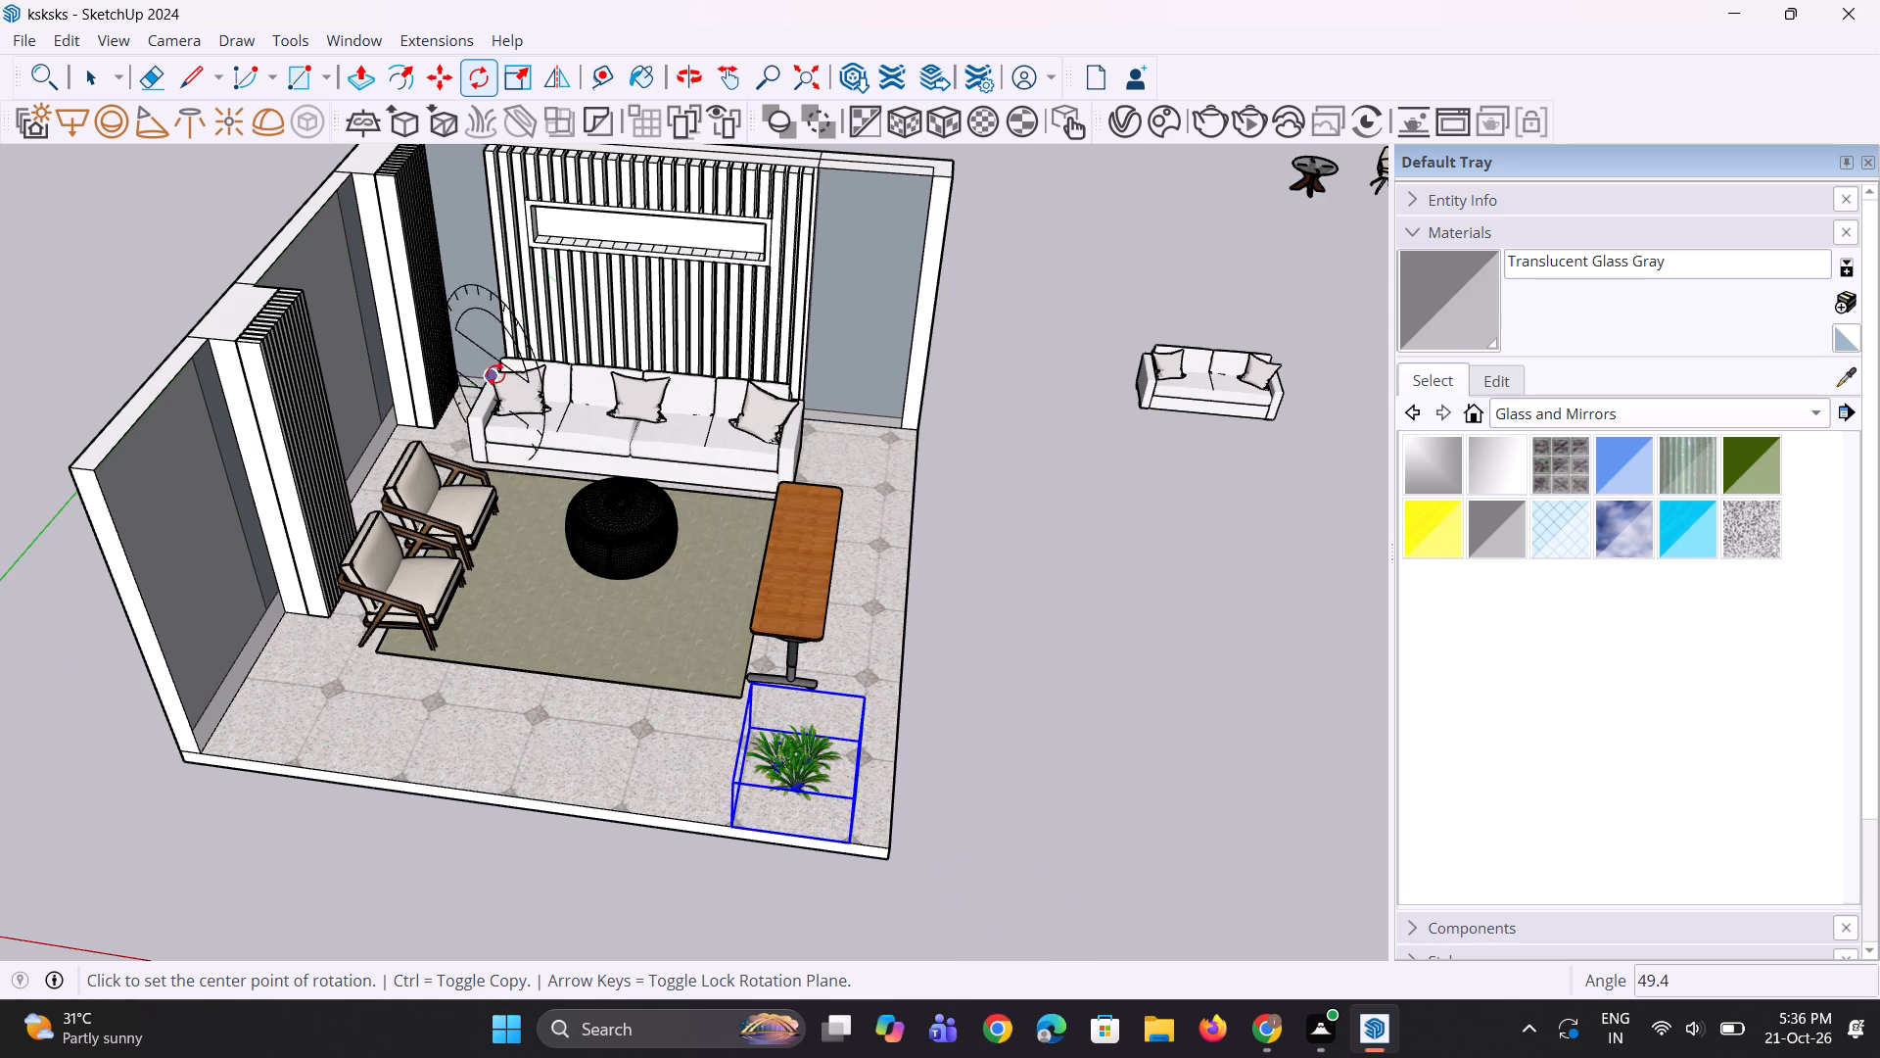
Move the plant off the tiled floor to the open ground just beyond the hall's open right-hand side, and deselect it.
scroll(559, 427, down, 9)
scroll(681, 521, up, 5)
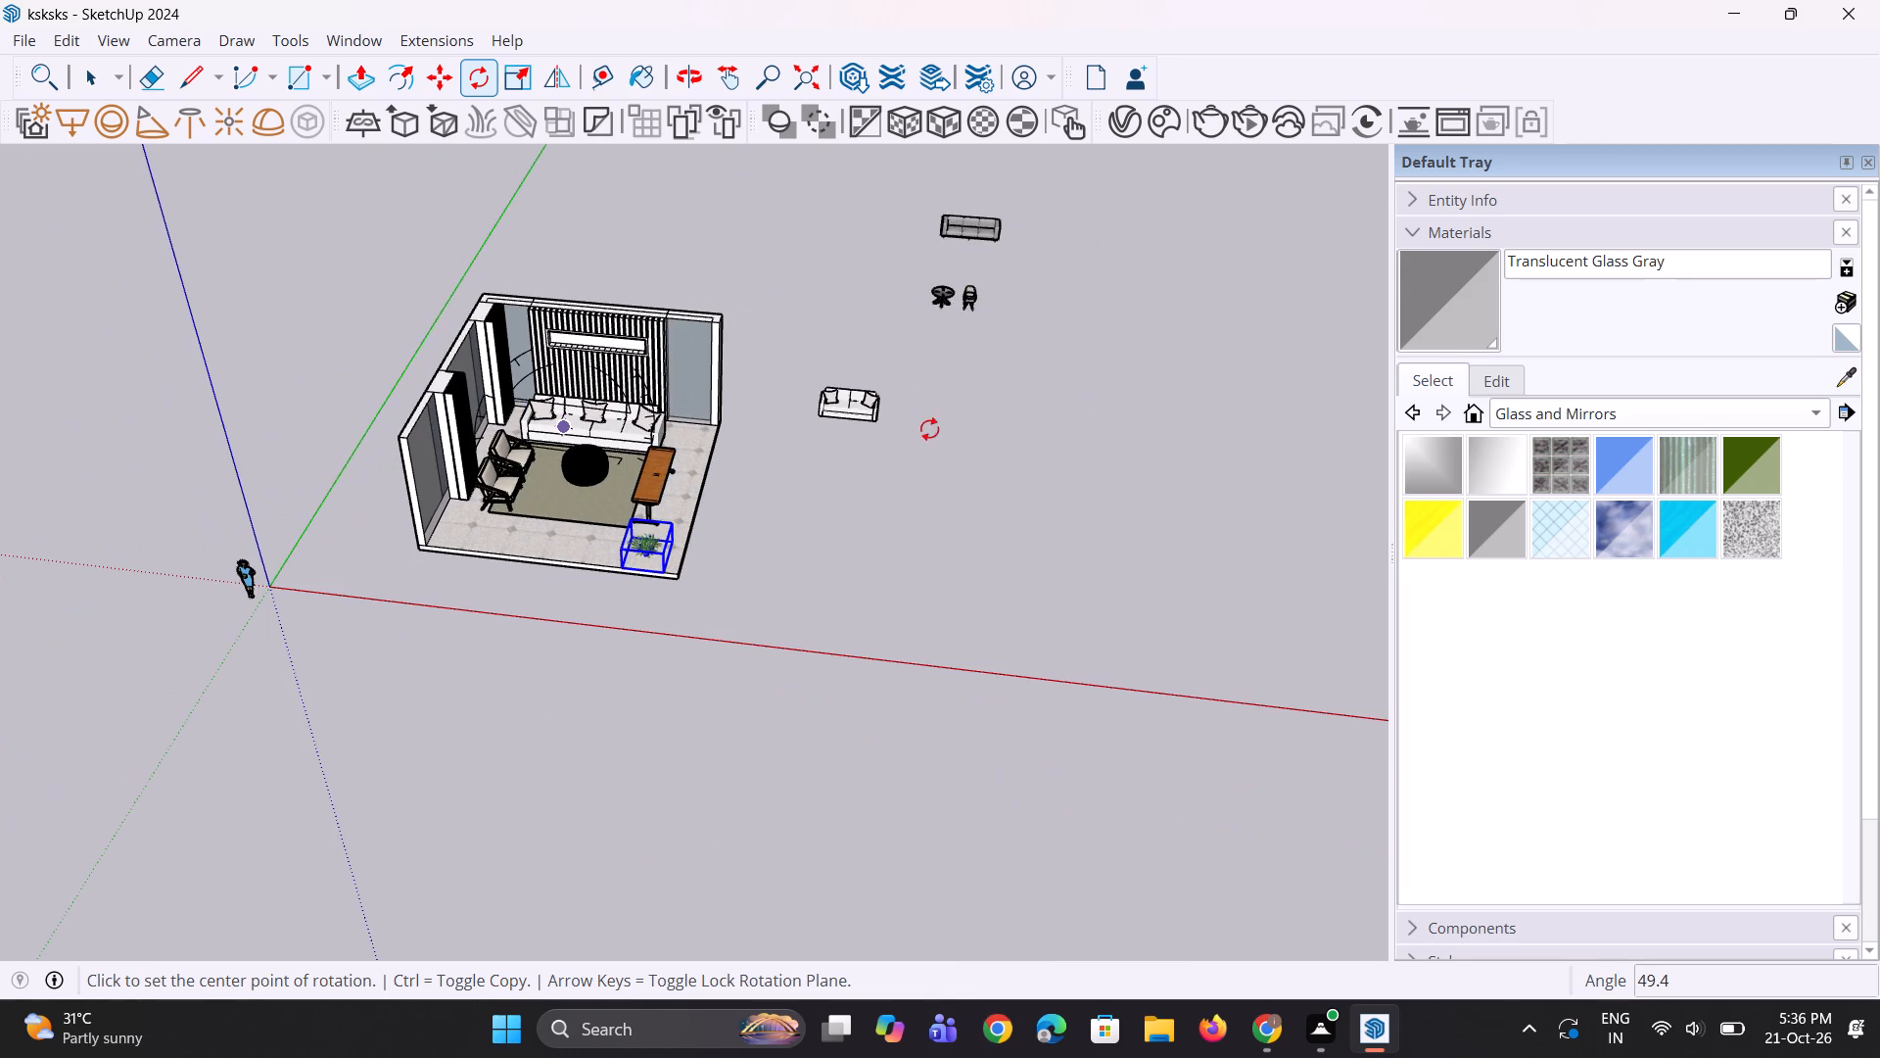
scroll(506, 516, up, 3)
scroll(627, 555, up, 8)
key(m)
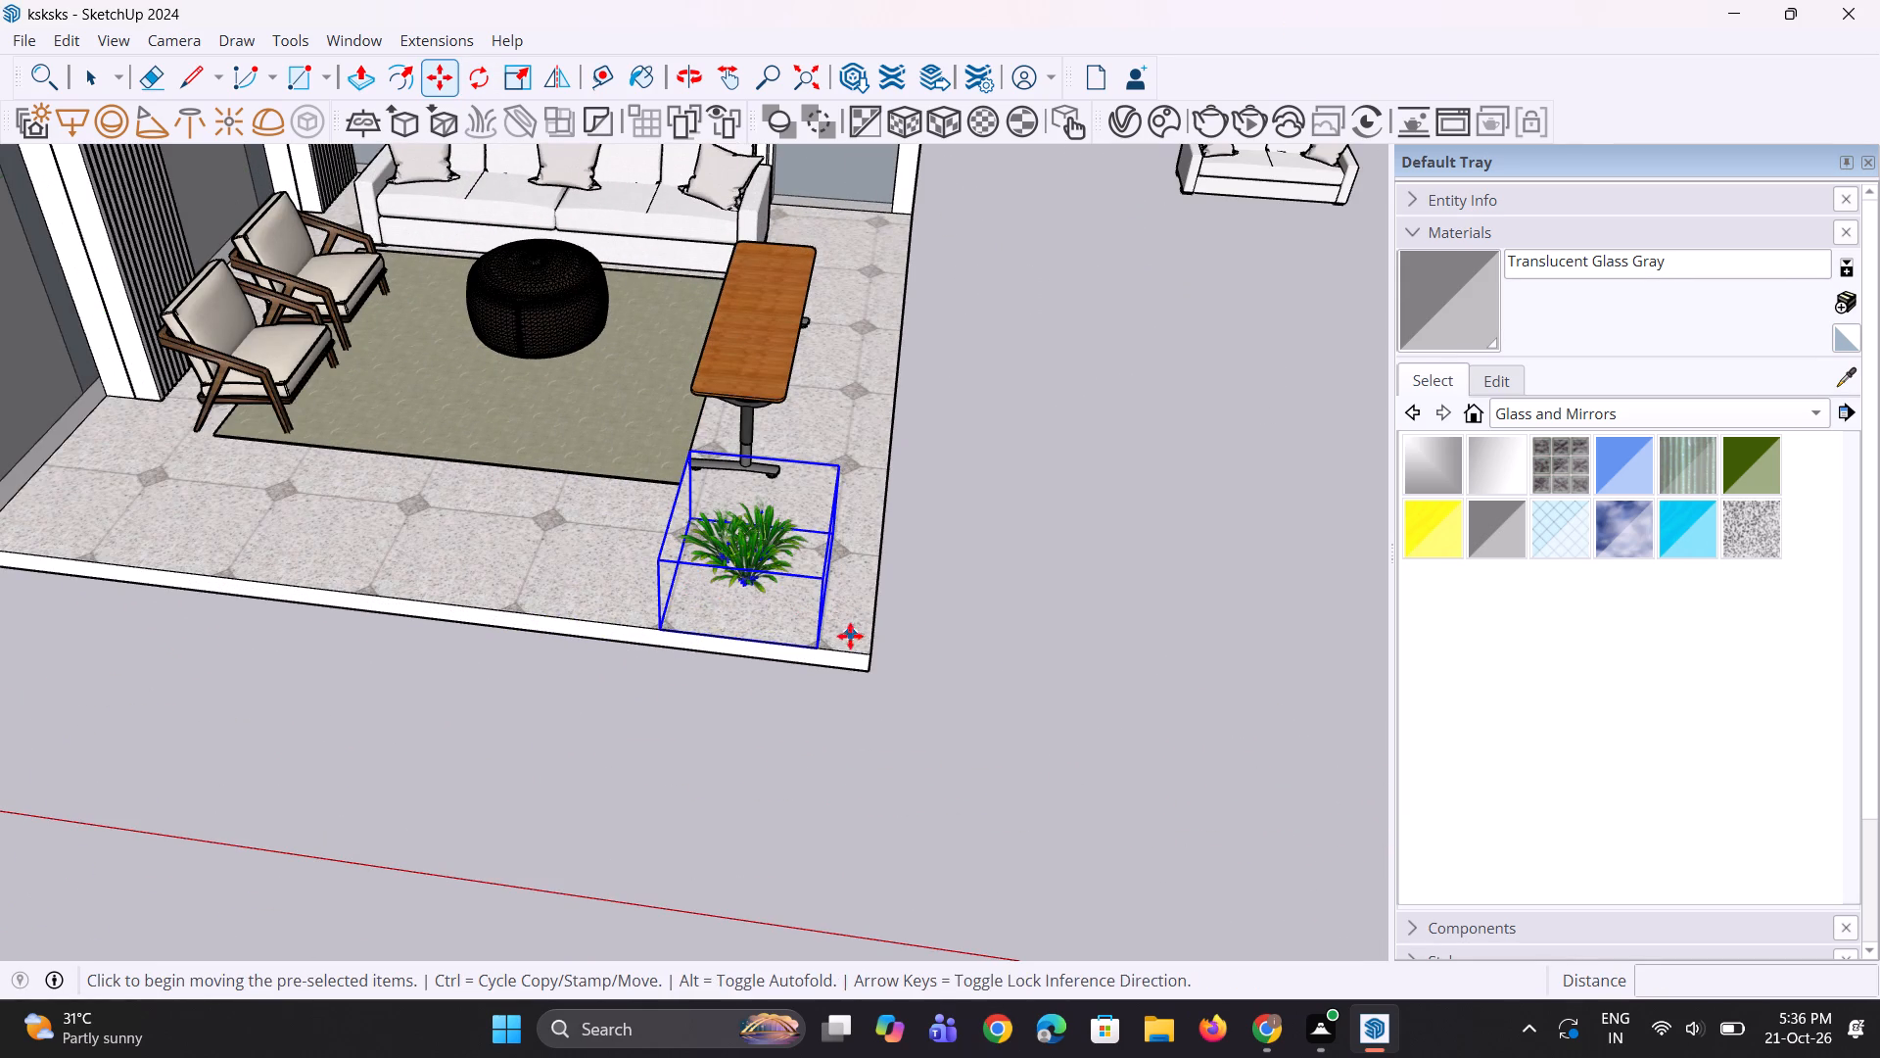
click(804, 651)
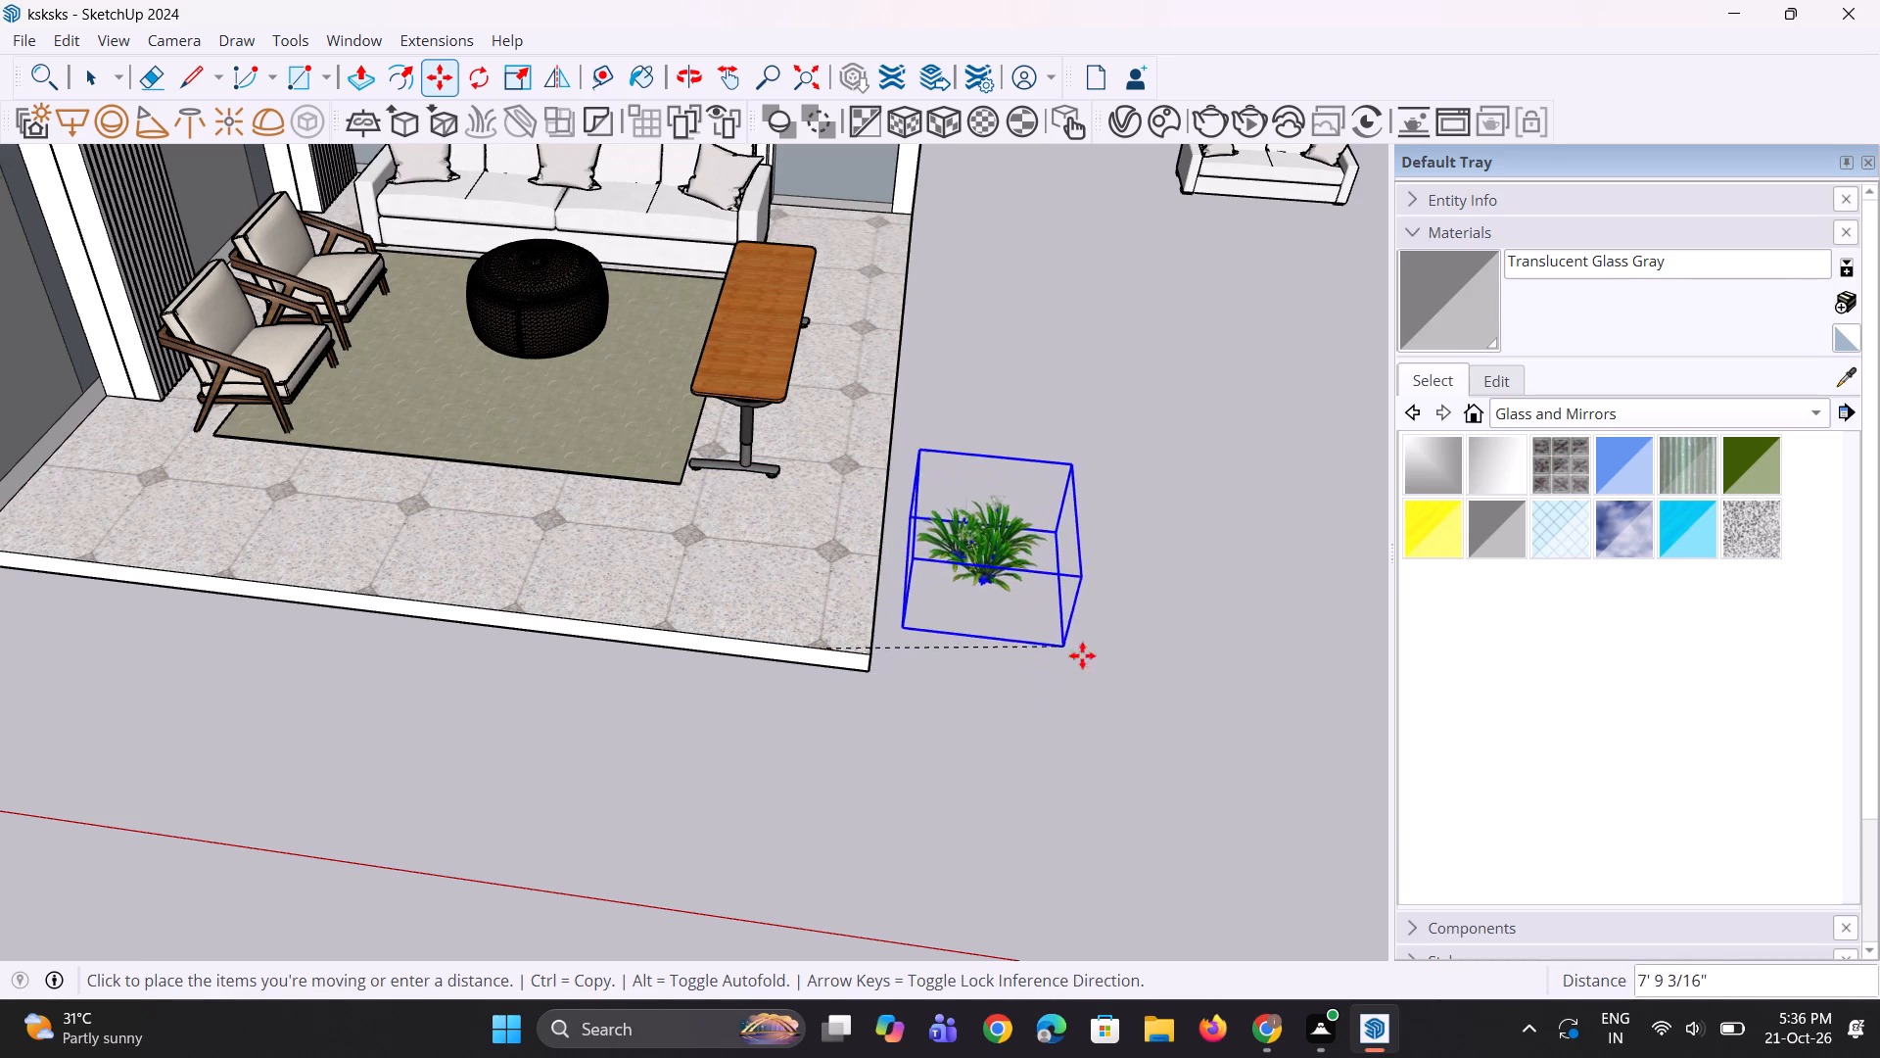
click(1155, 685)
scroll(758, 550, down, 9)
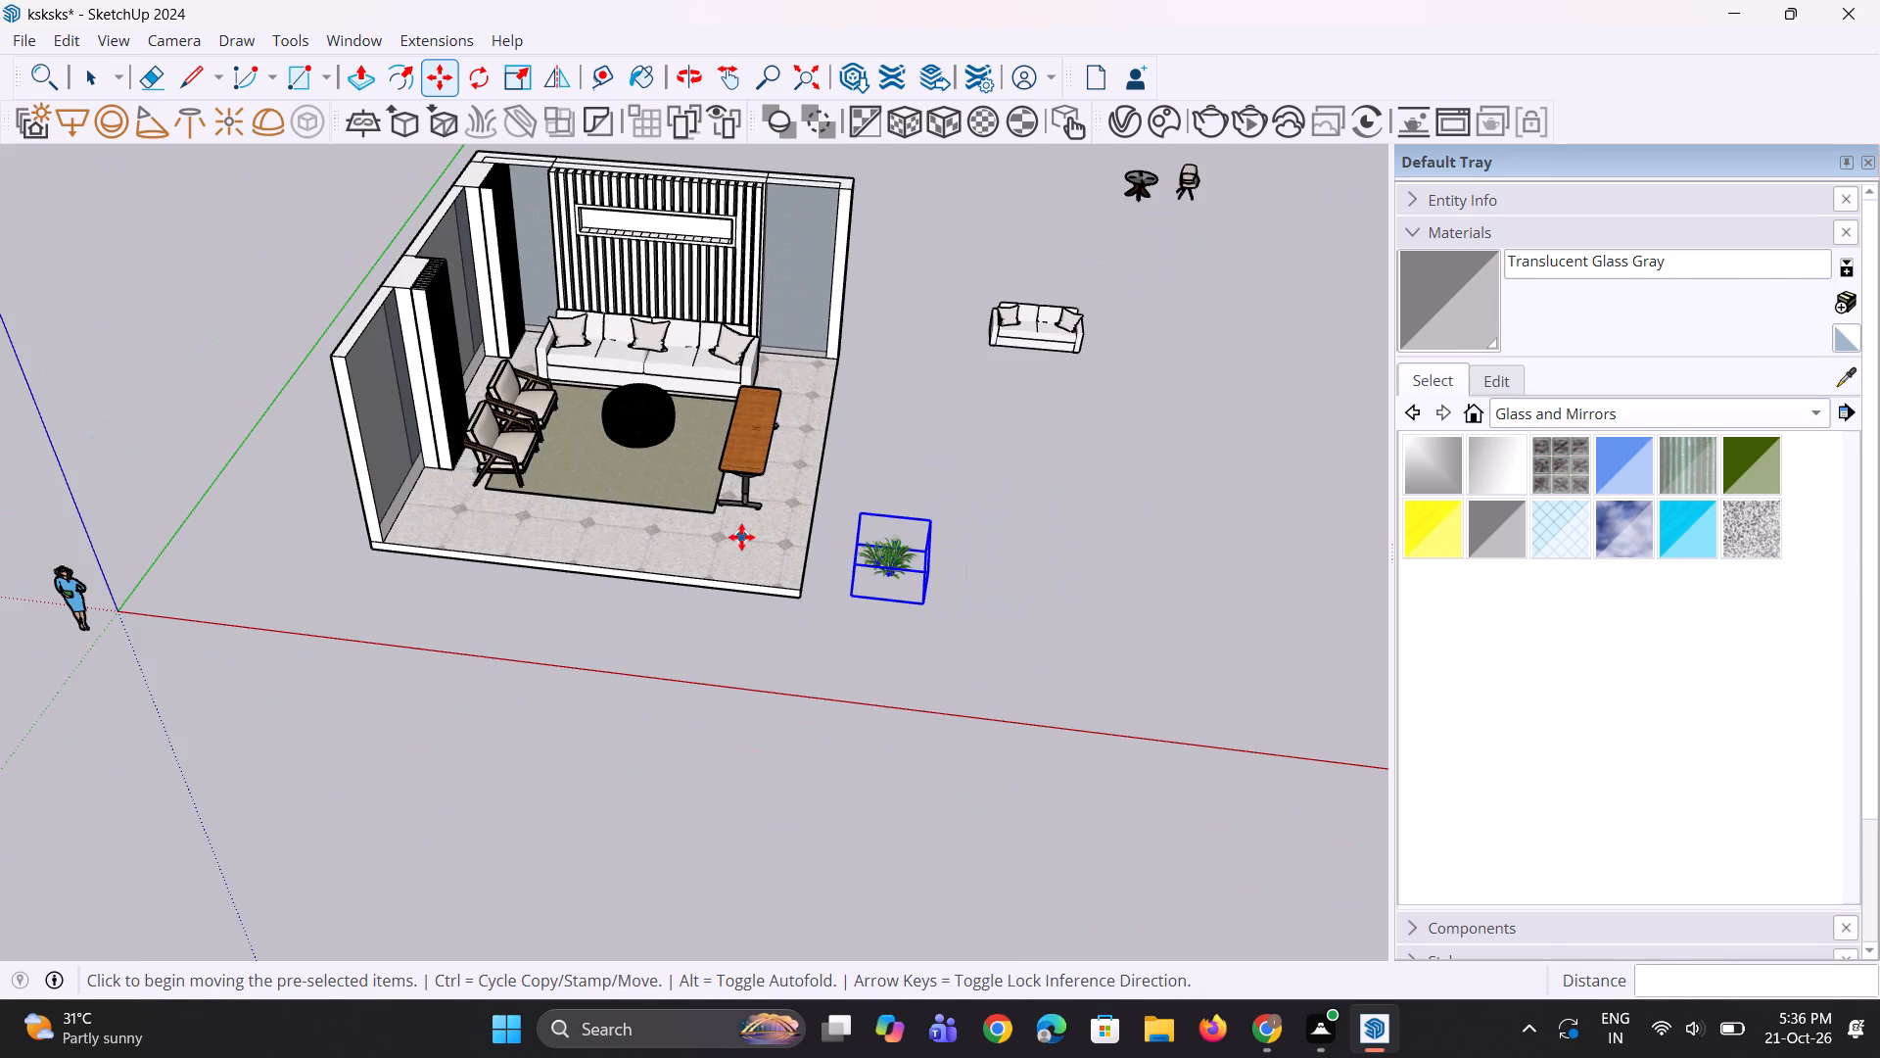
key(space)
key(space)
key(space)
click(759, 661)
Rotate the plant 90° about the green axis so that it lies on its side.
scroll(505, 1007, up, 4)
scroll(1078, 396, up, 1)
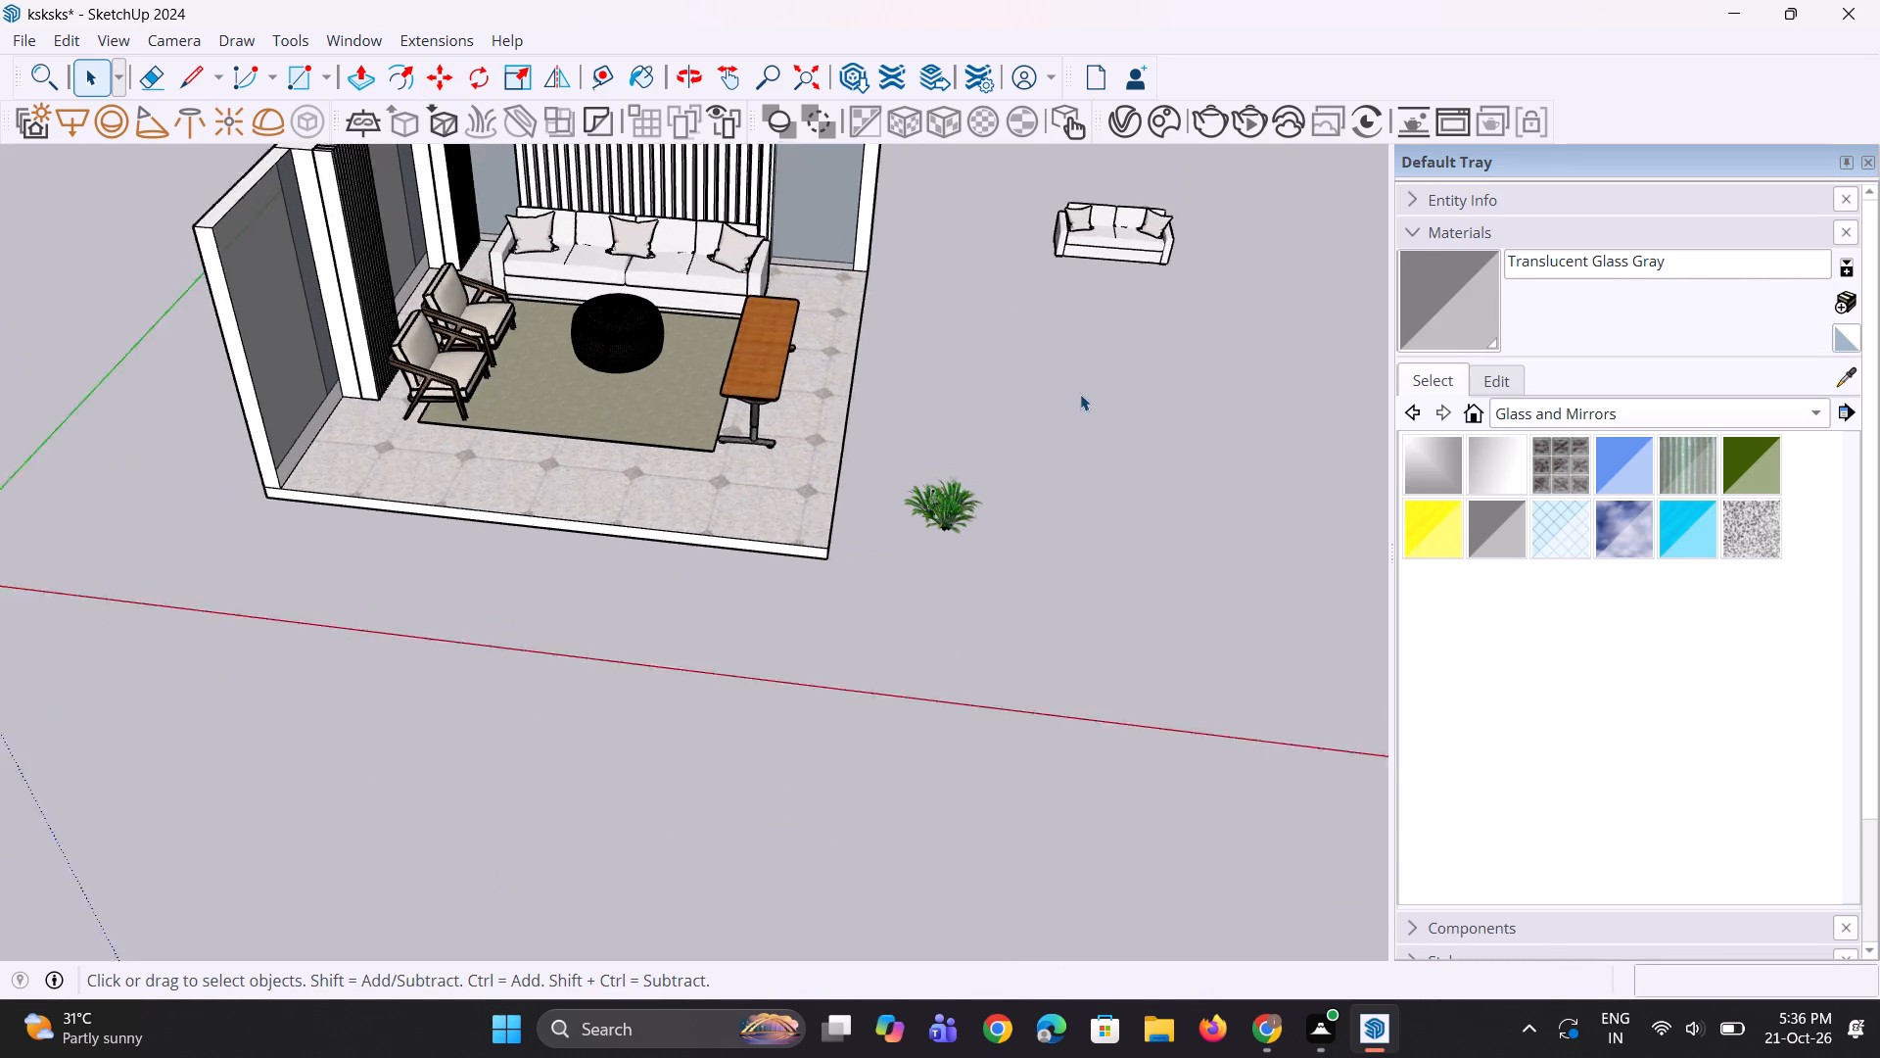
scroll(1080, 394, up, 6)
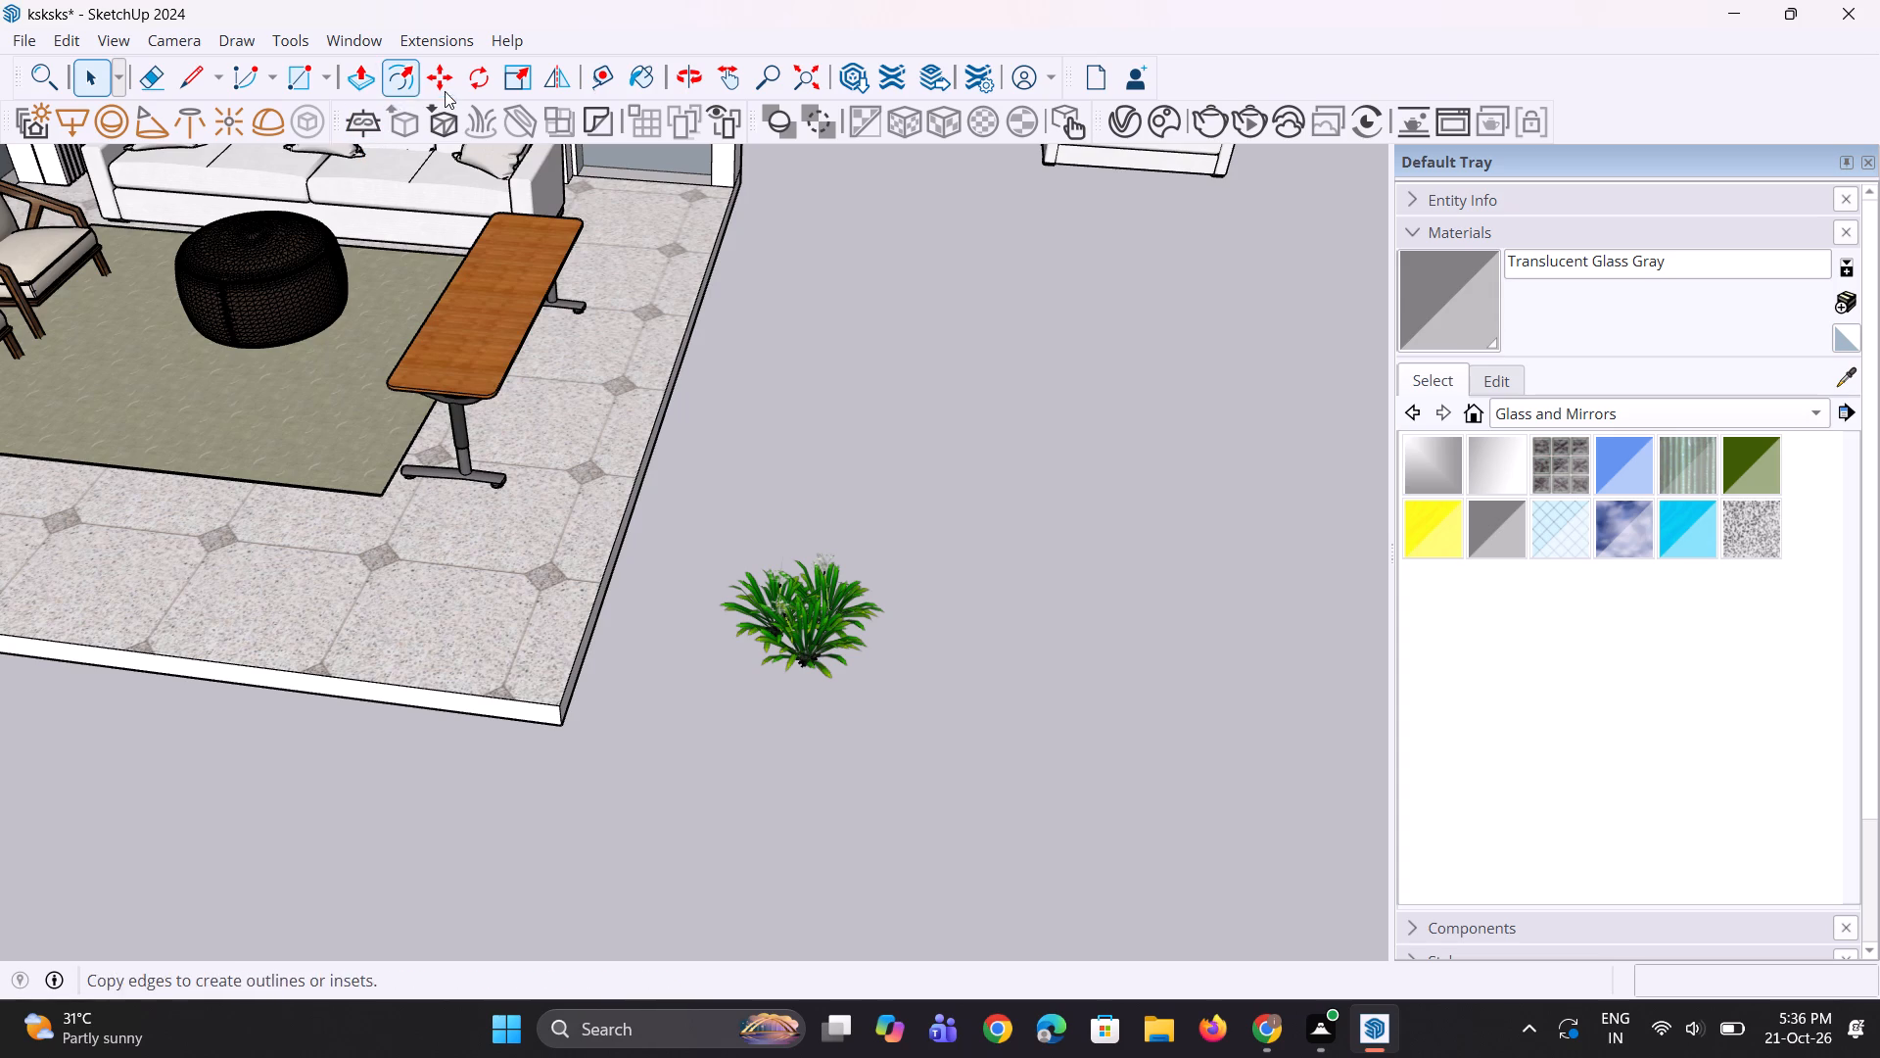
click(475, 80)
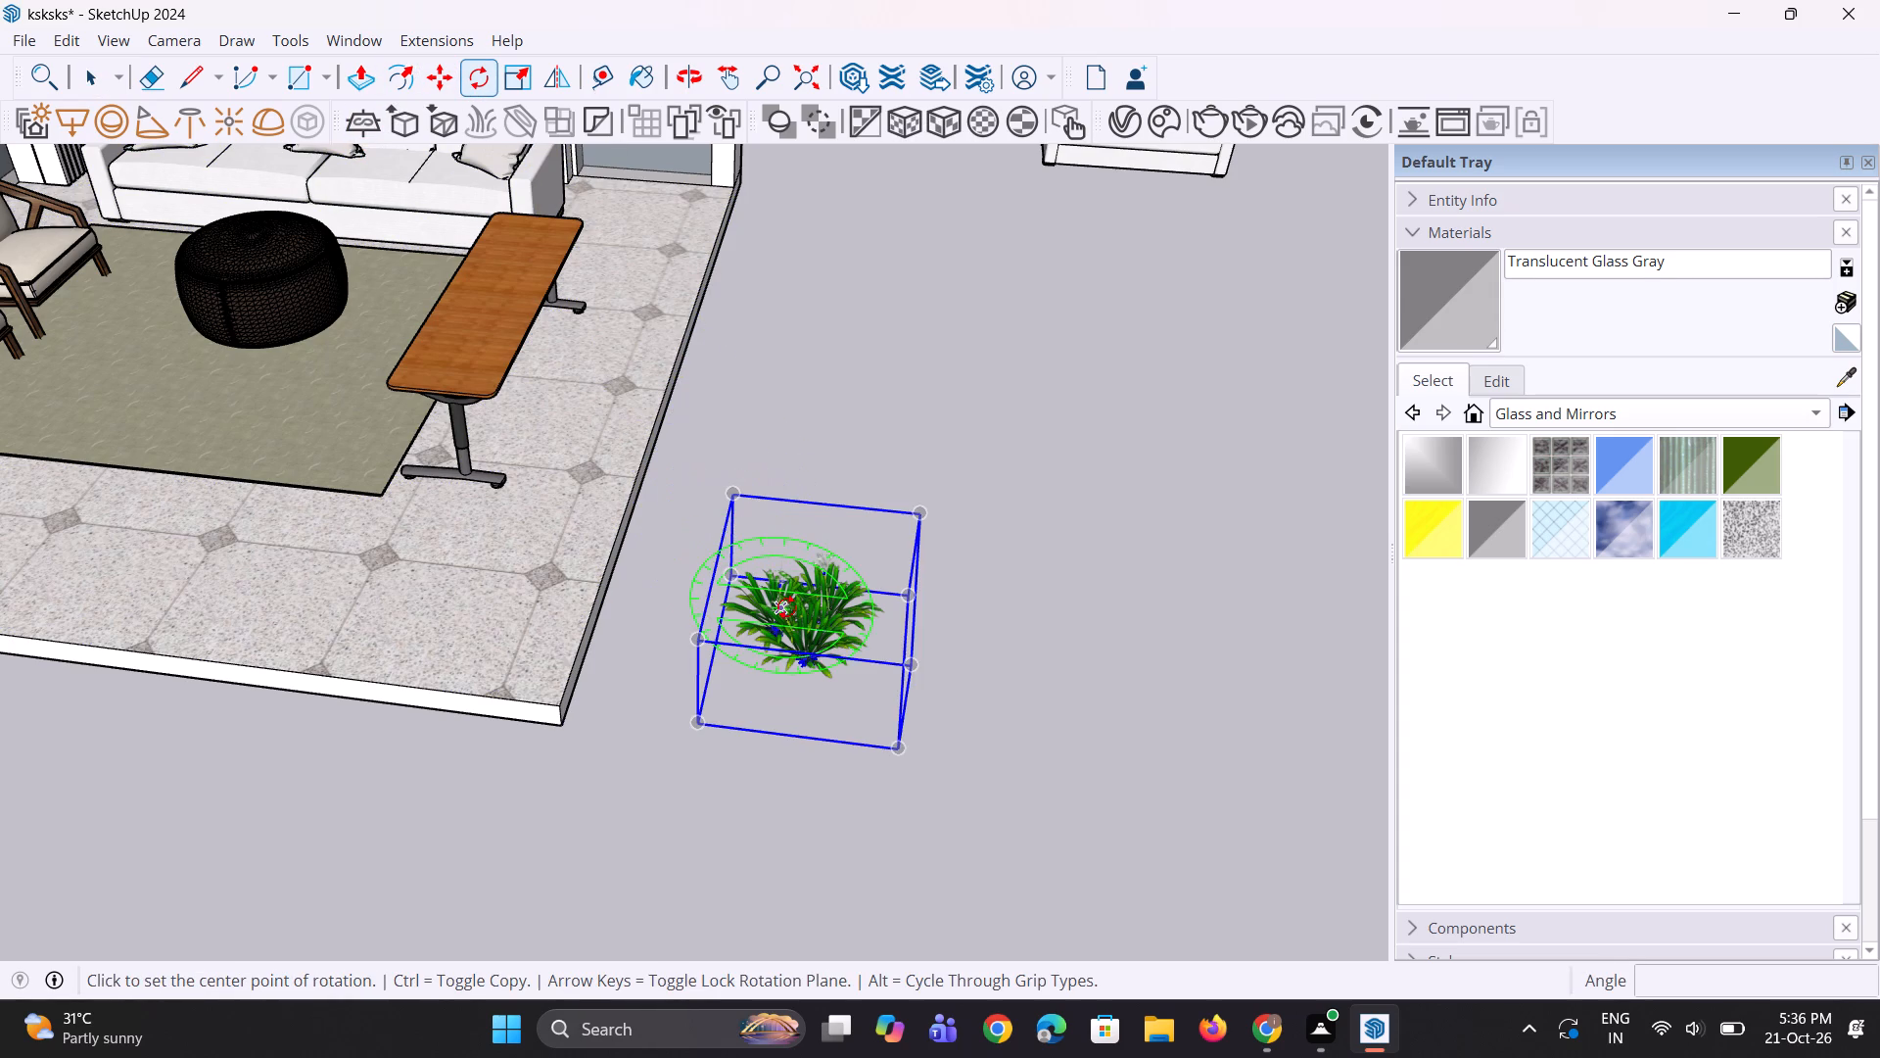
click(788, 607)
click(953, 607)
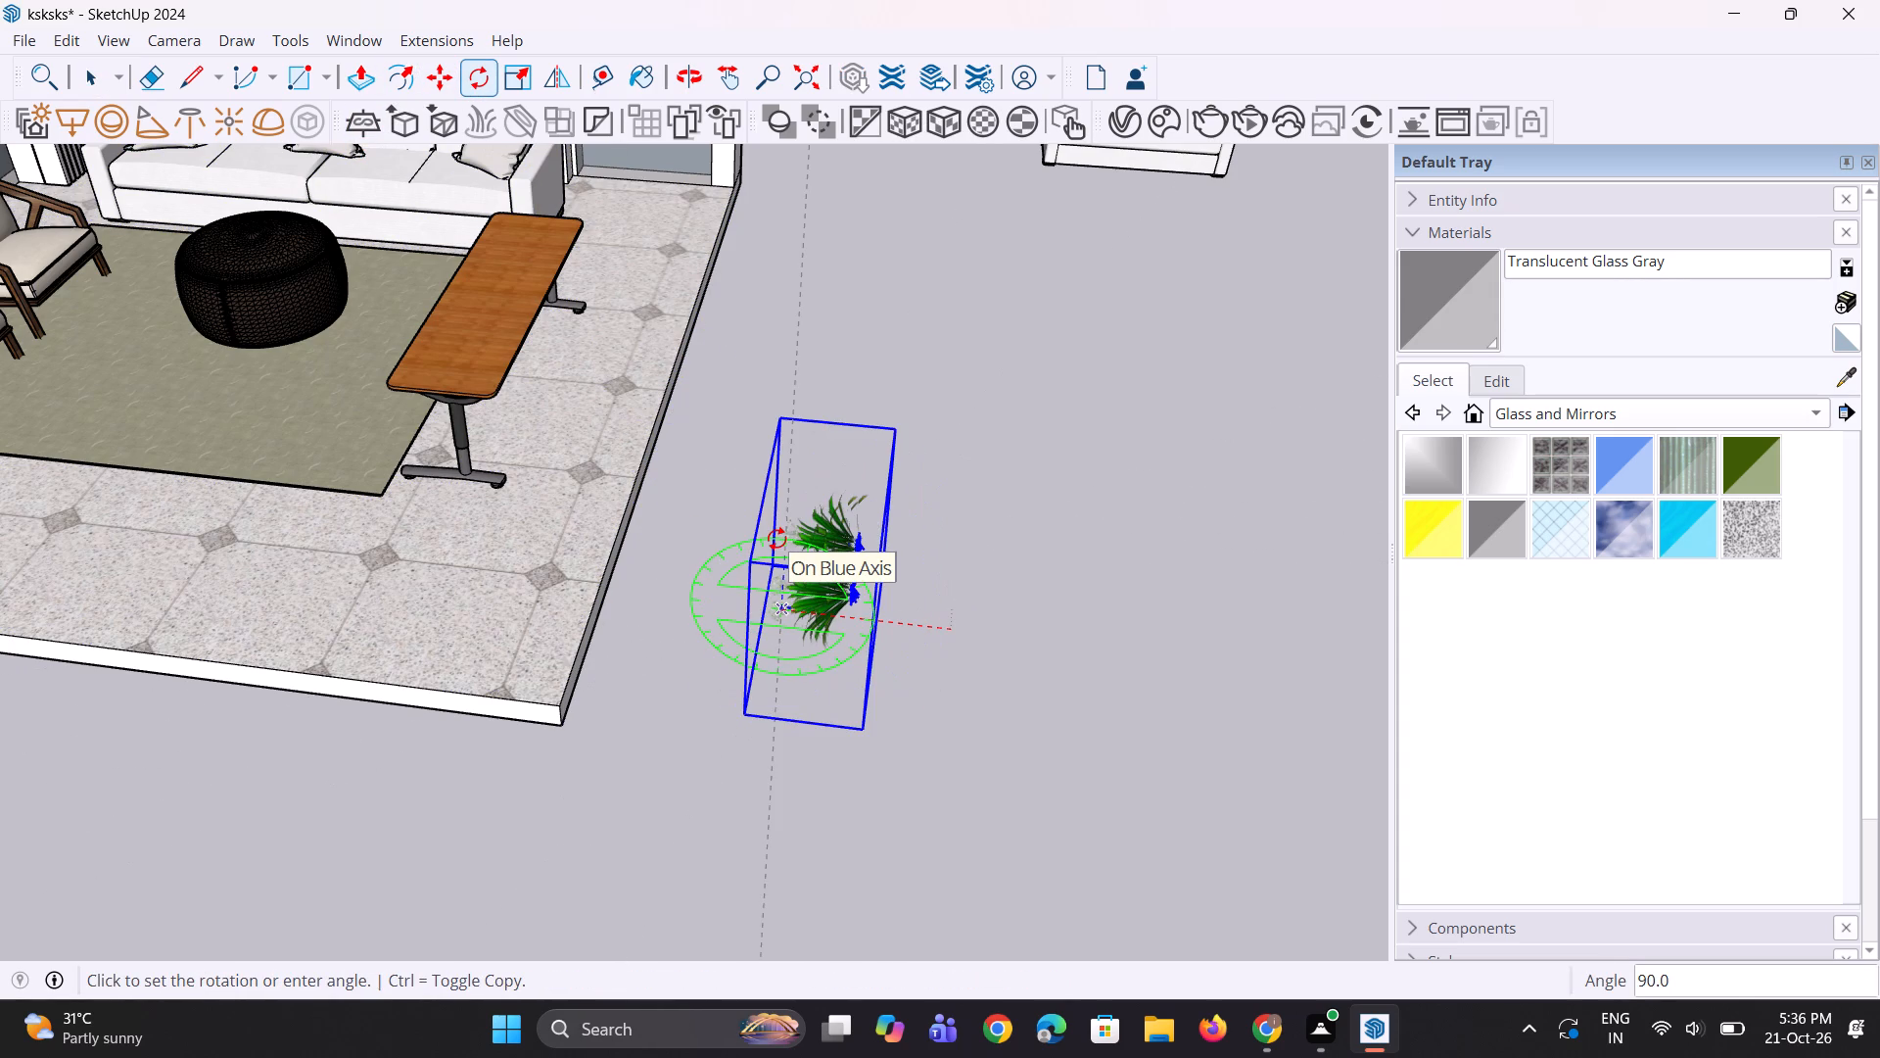
click(775, 539)
Rotate the tipped plant 90° about the blue axis so its foliage faces the hall's open front.
middle_drag(766, 615, 821, 560)
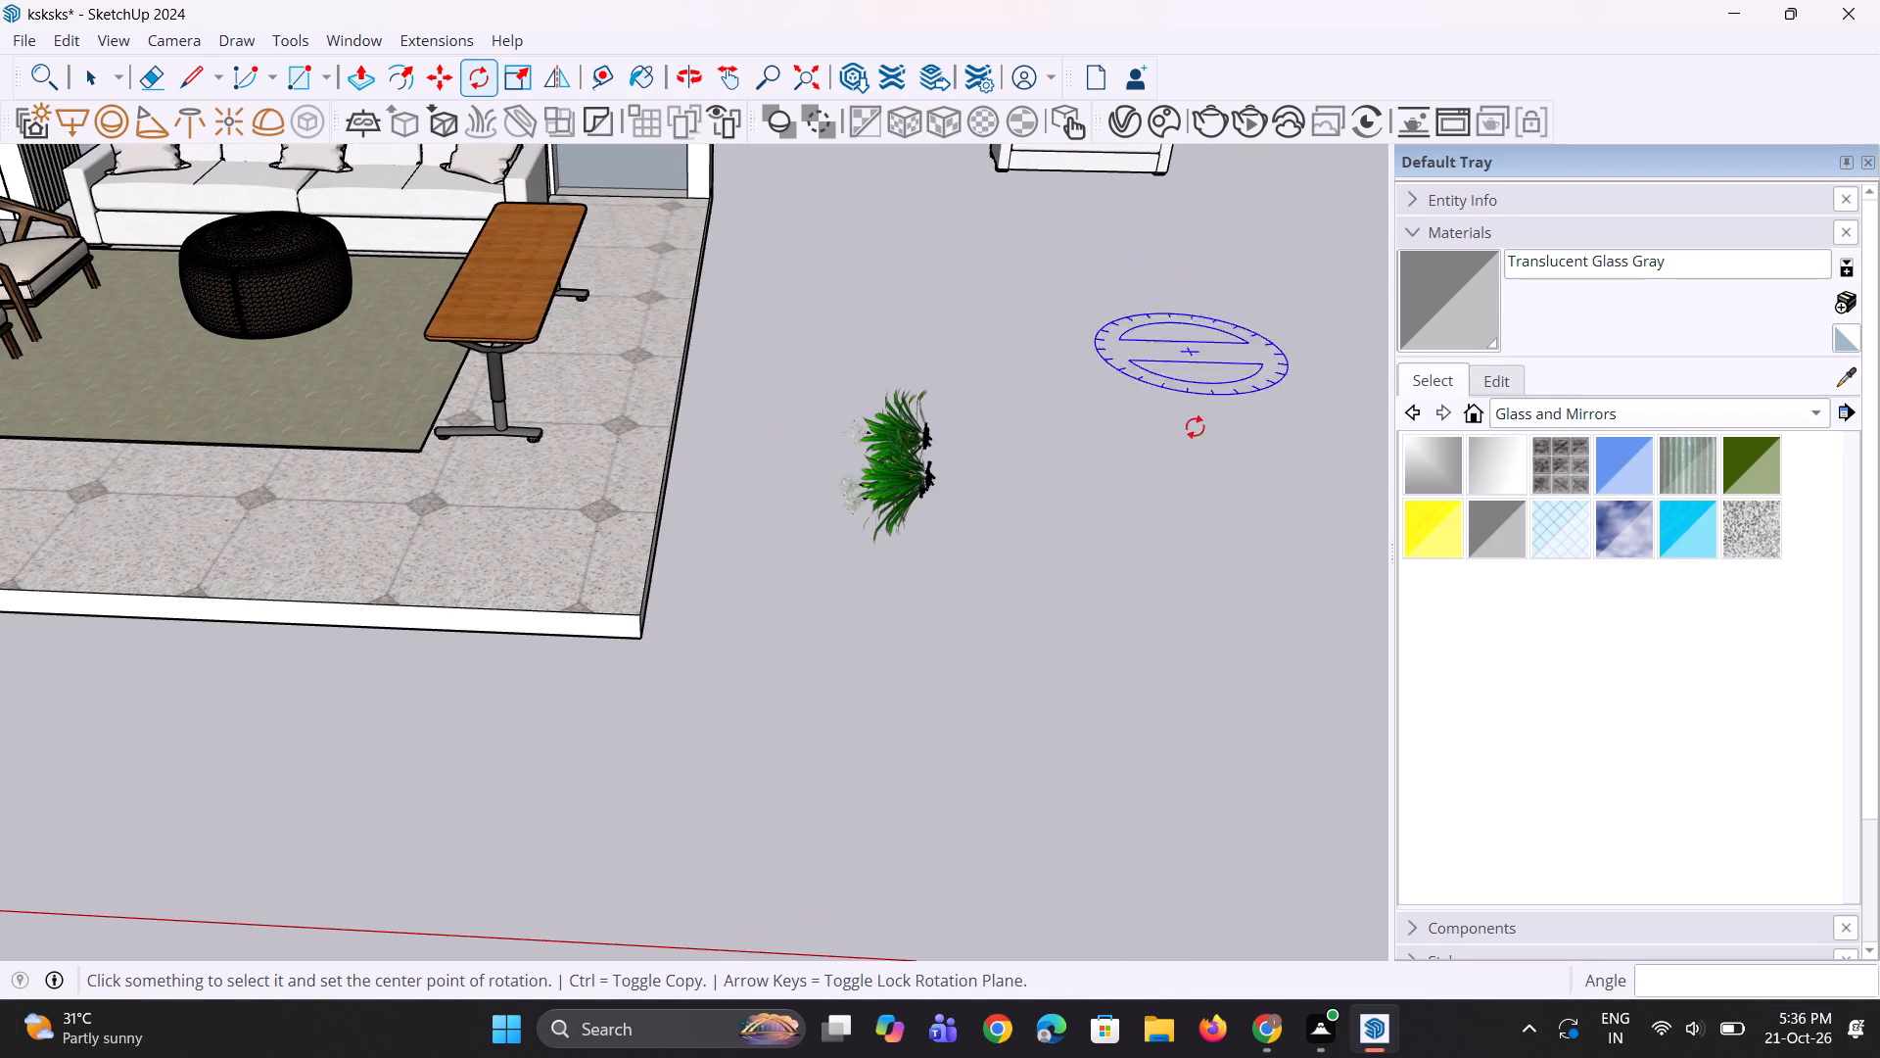
click(917, 618)
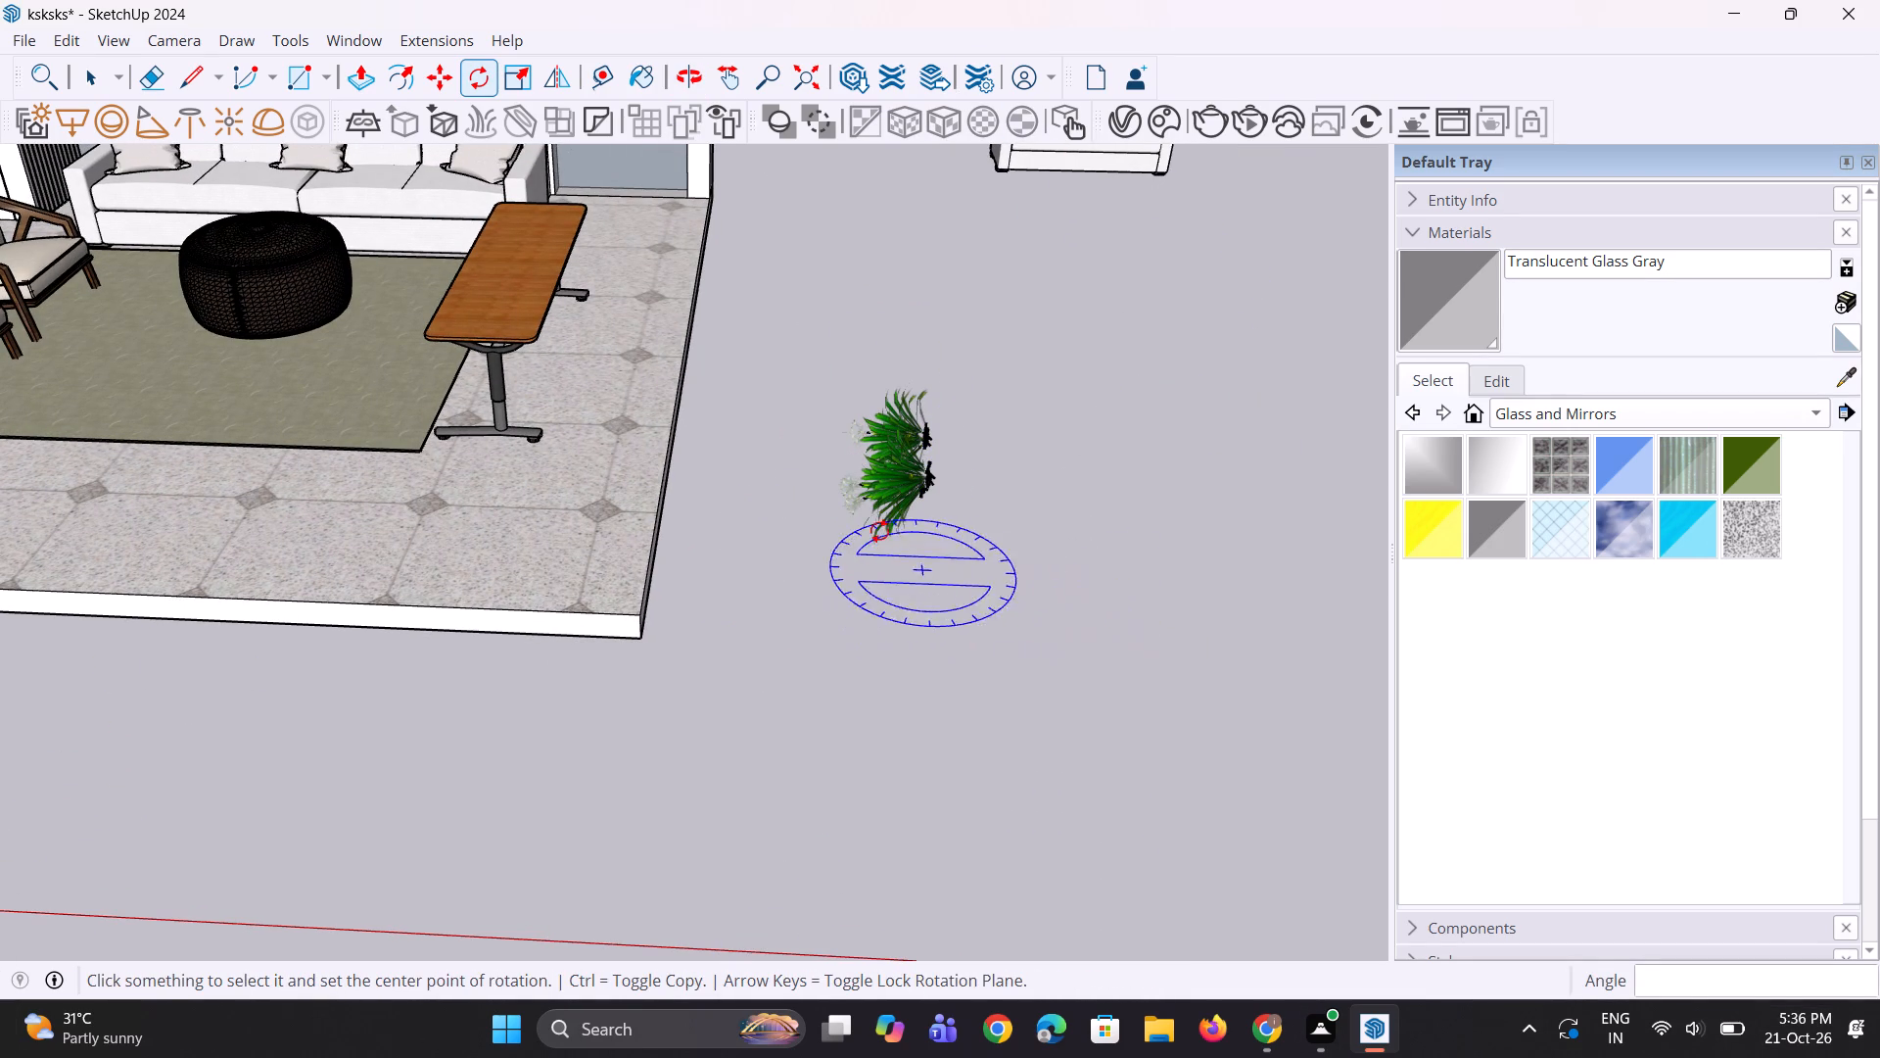
key(space)
key(space)
click(884, 484)
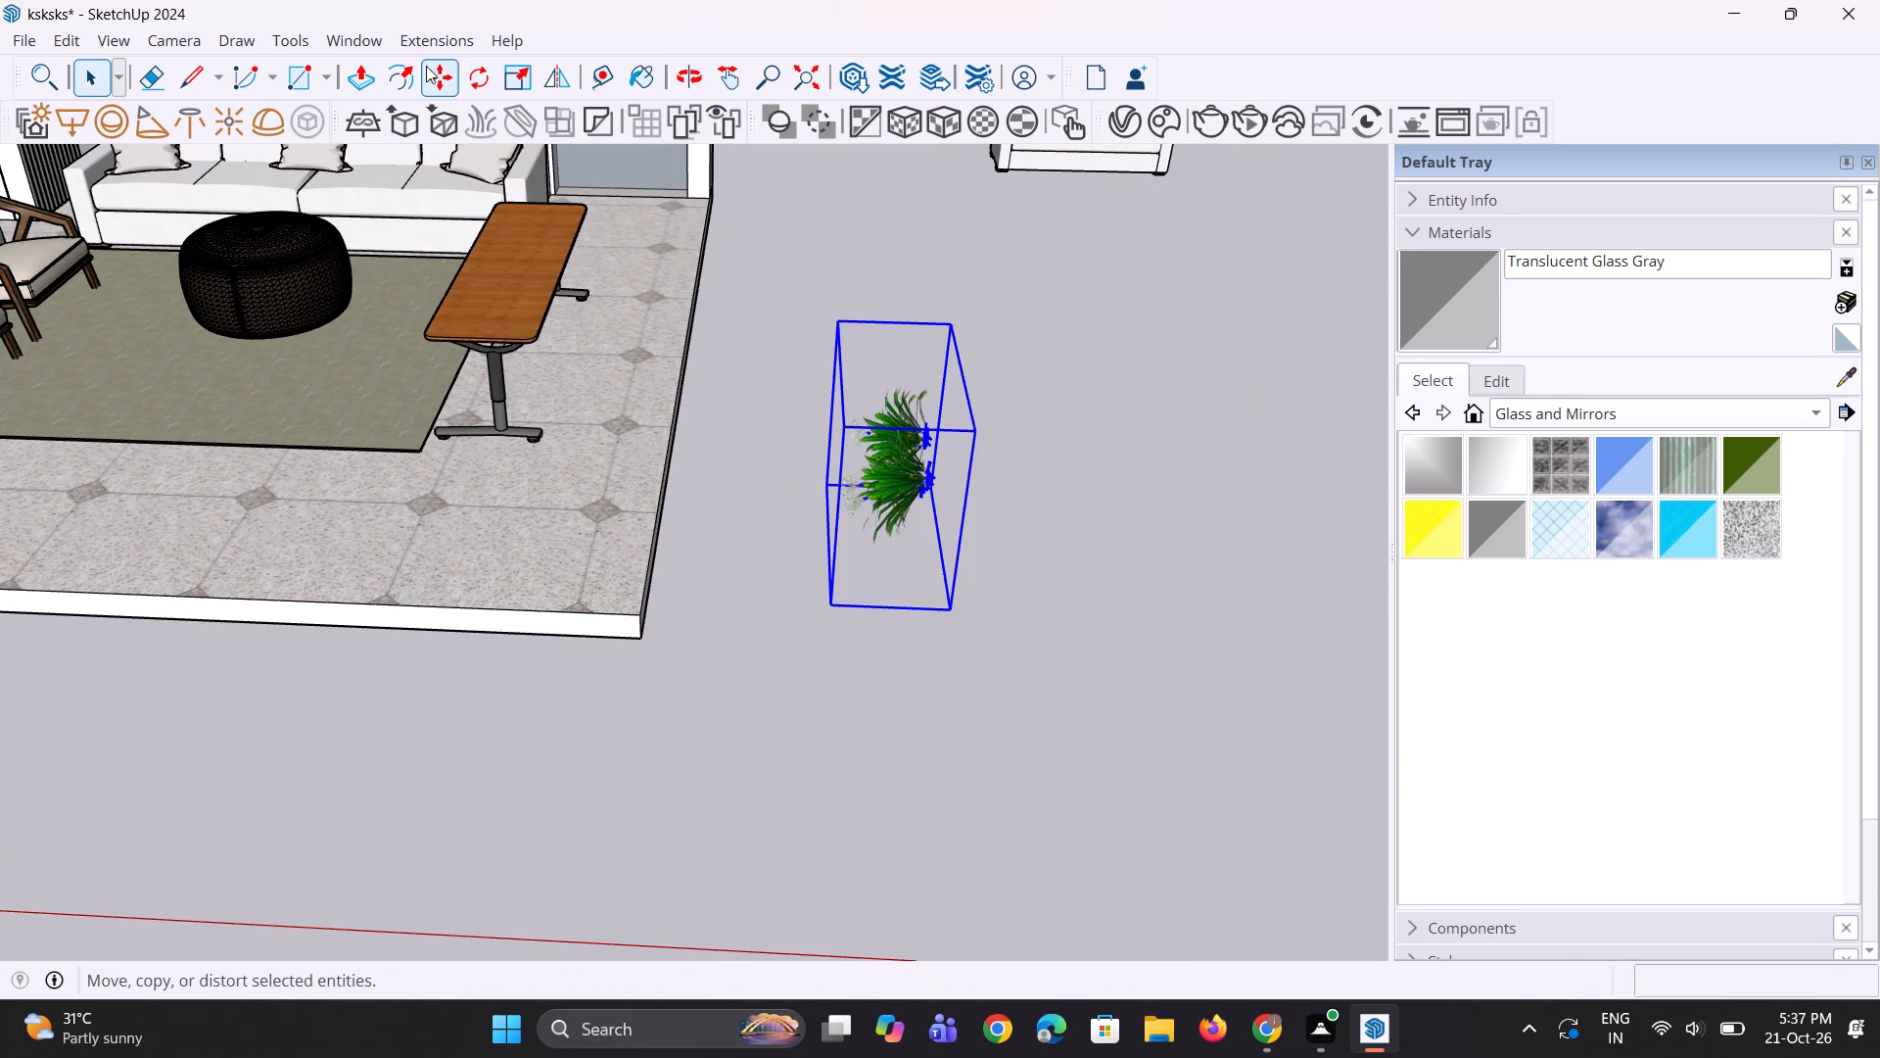
click(465, 81)
click(900, 674)
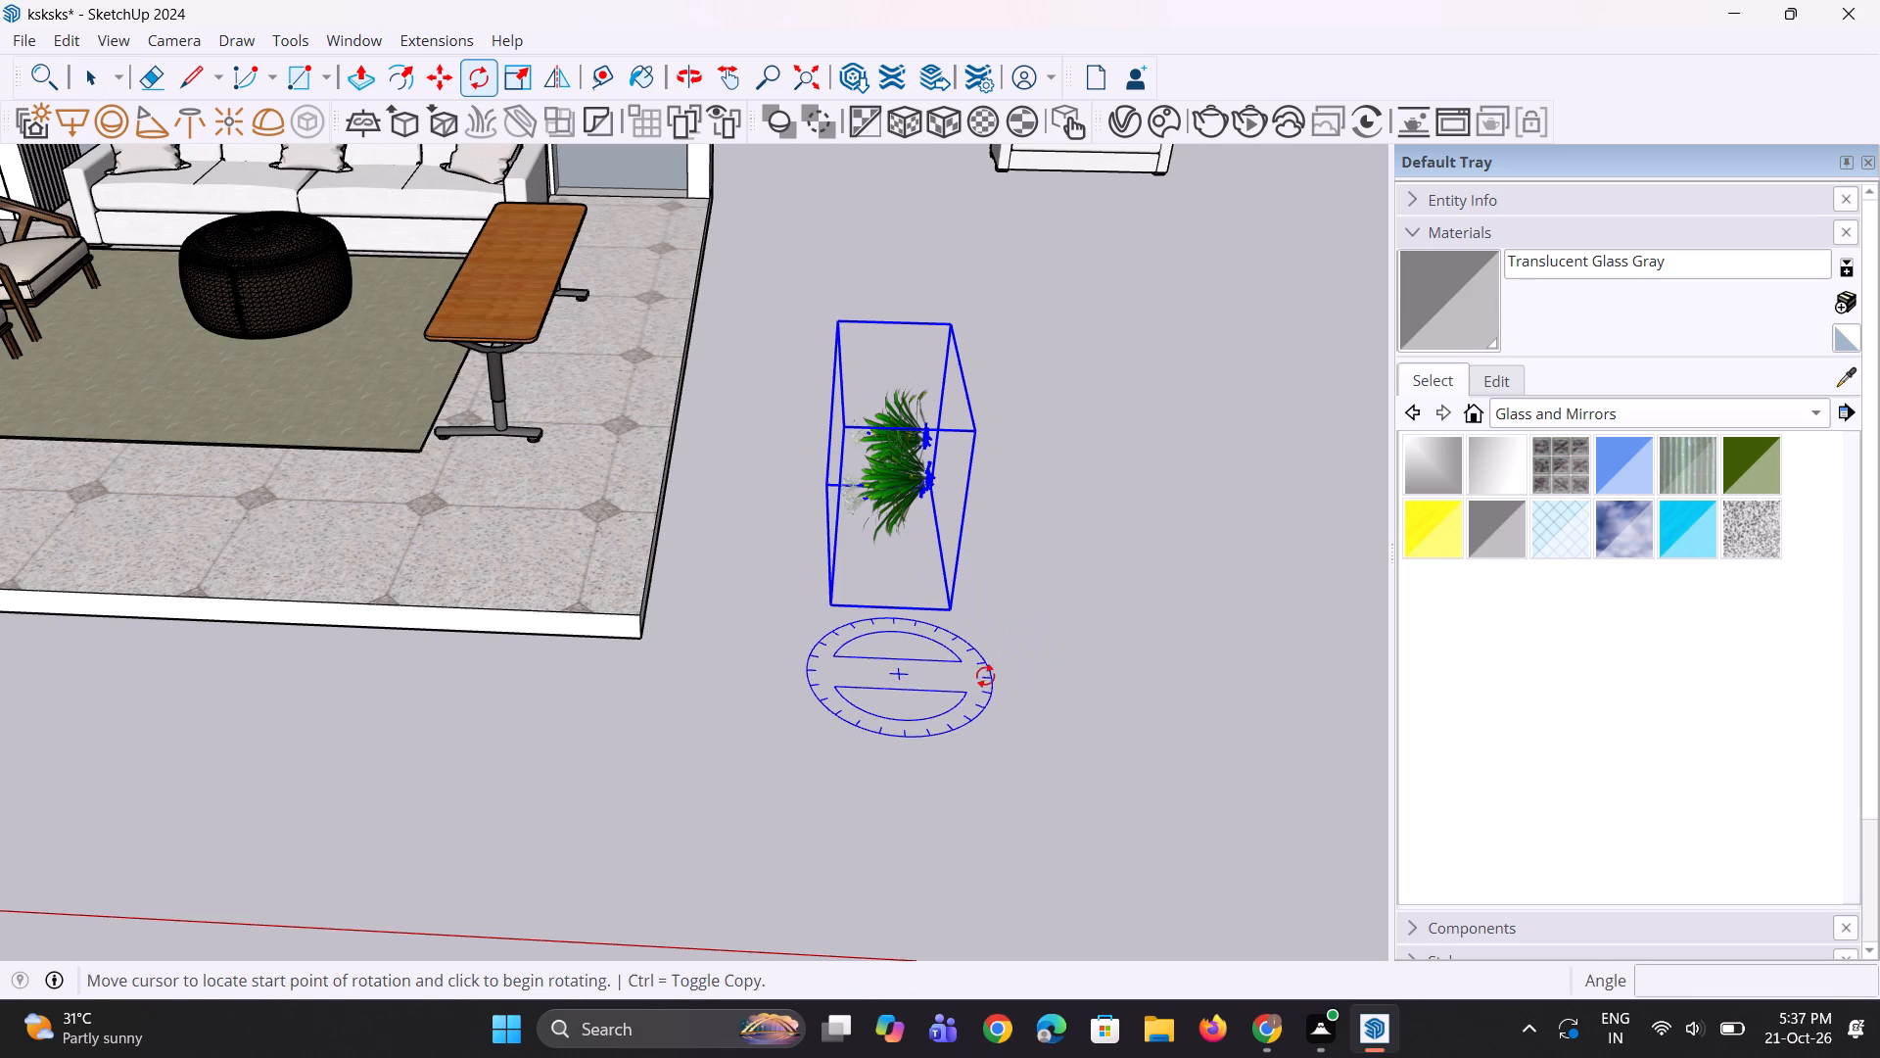
click(1033, 676)
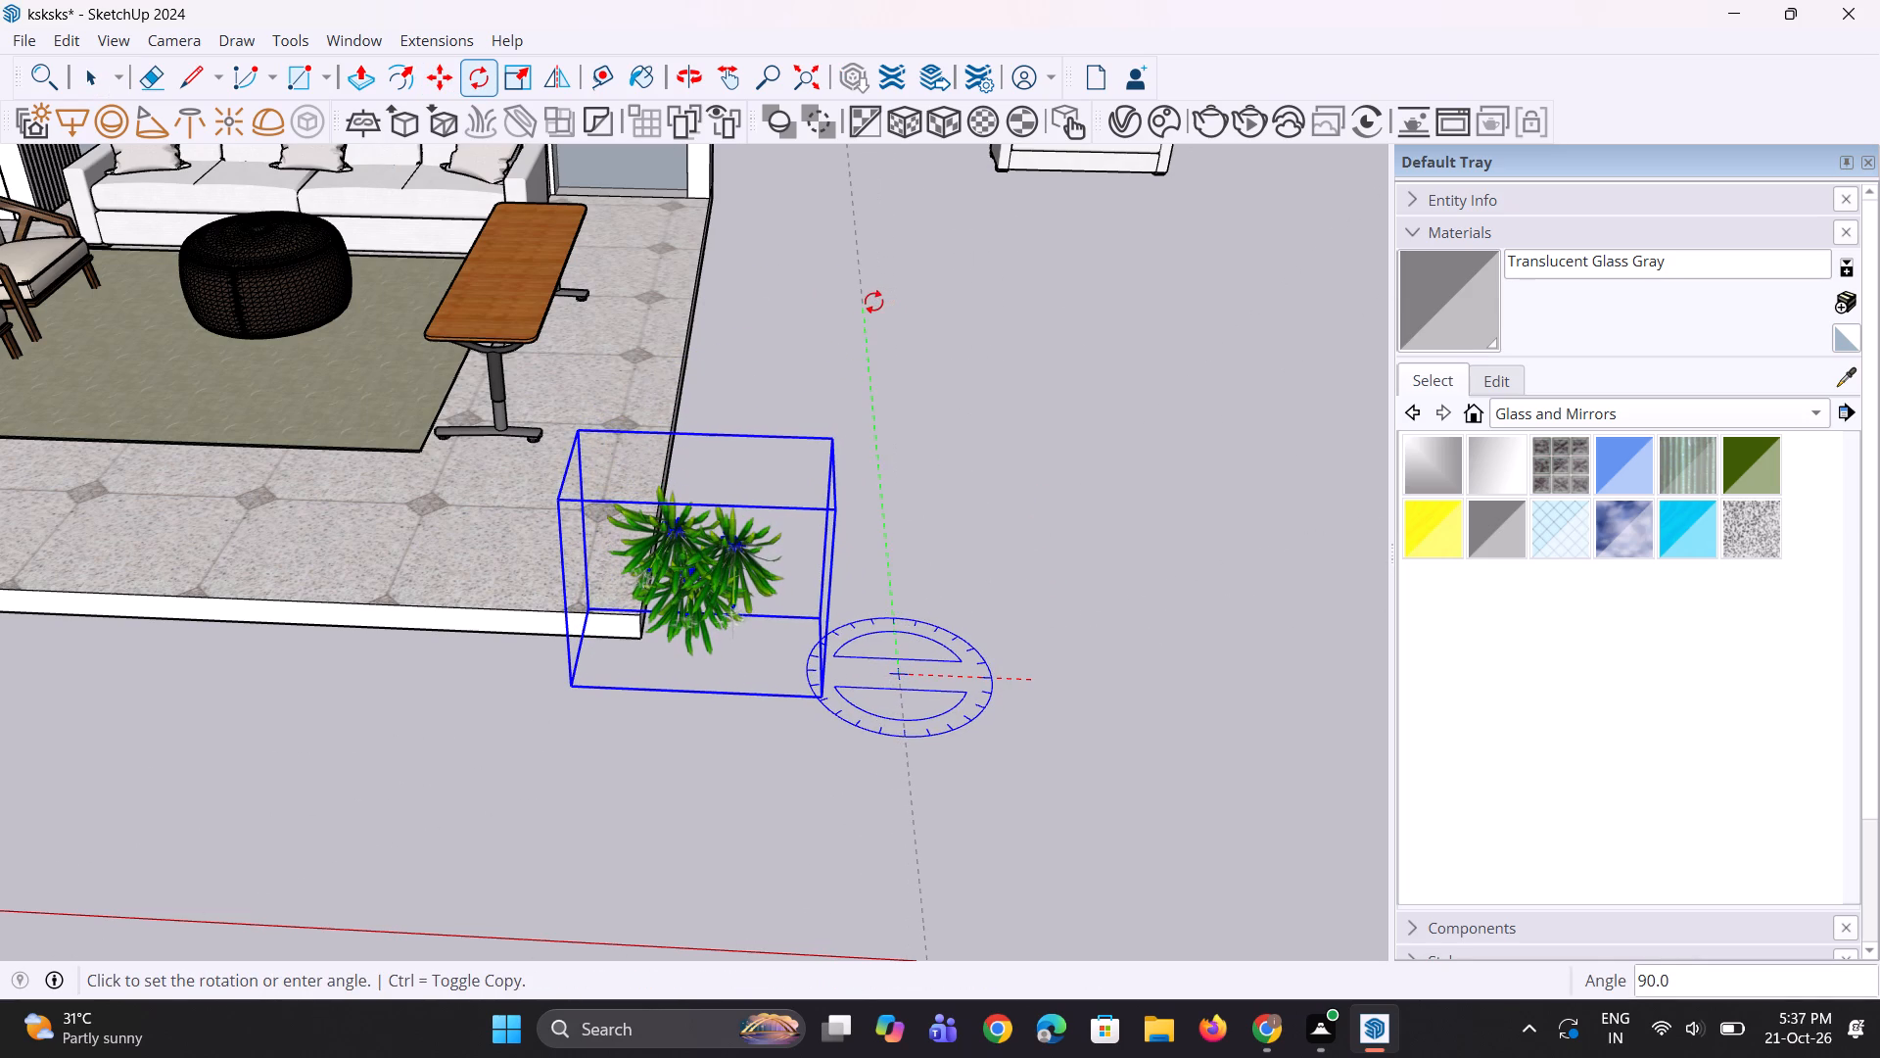
click(873, 302)
Move the plant by its upper bounding-box corner to the slat wall, at the left end of the recess above the sofa.
scroll(791, 577, down, 5)
middle_drag(799, 525, 812, 457)
scroll(795, 419, up, 4)
key(m)
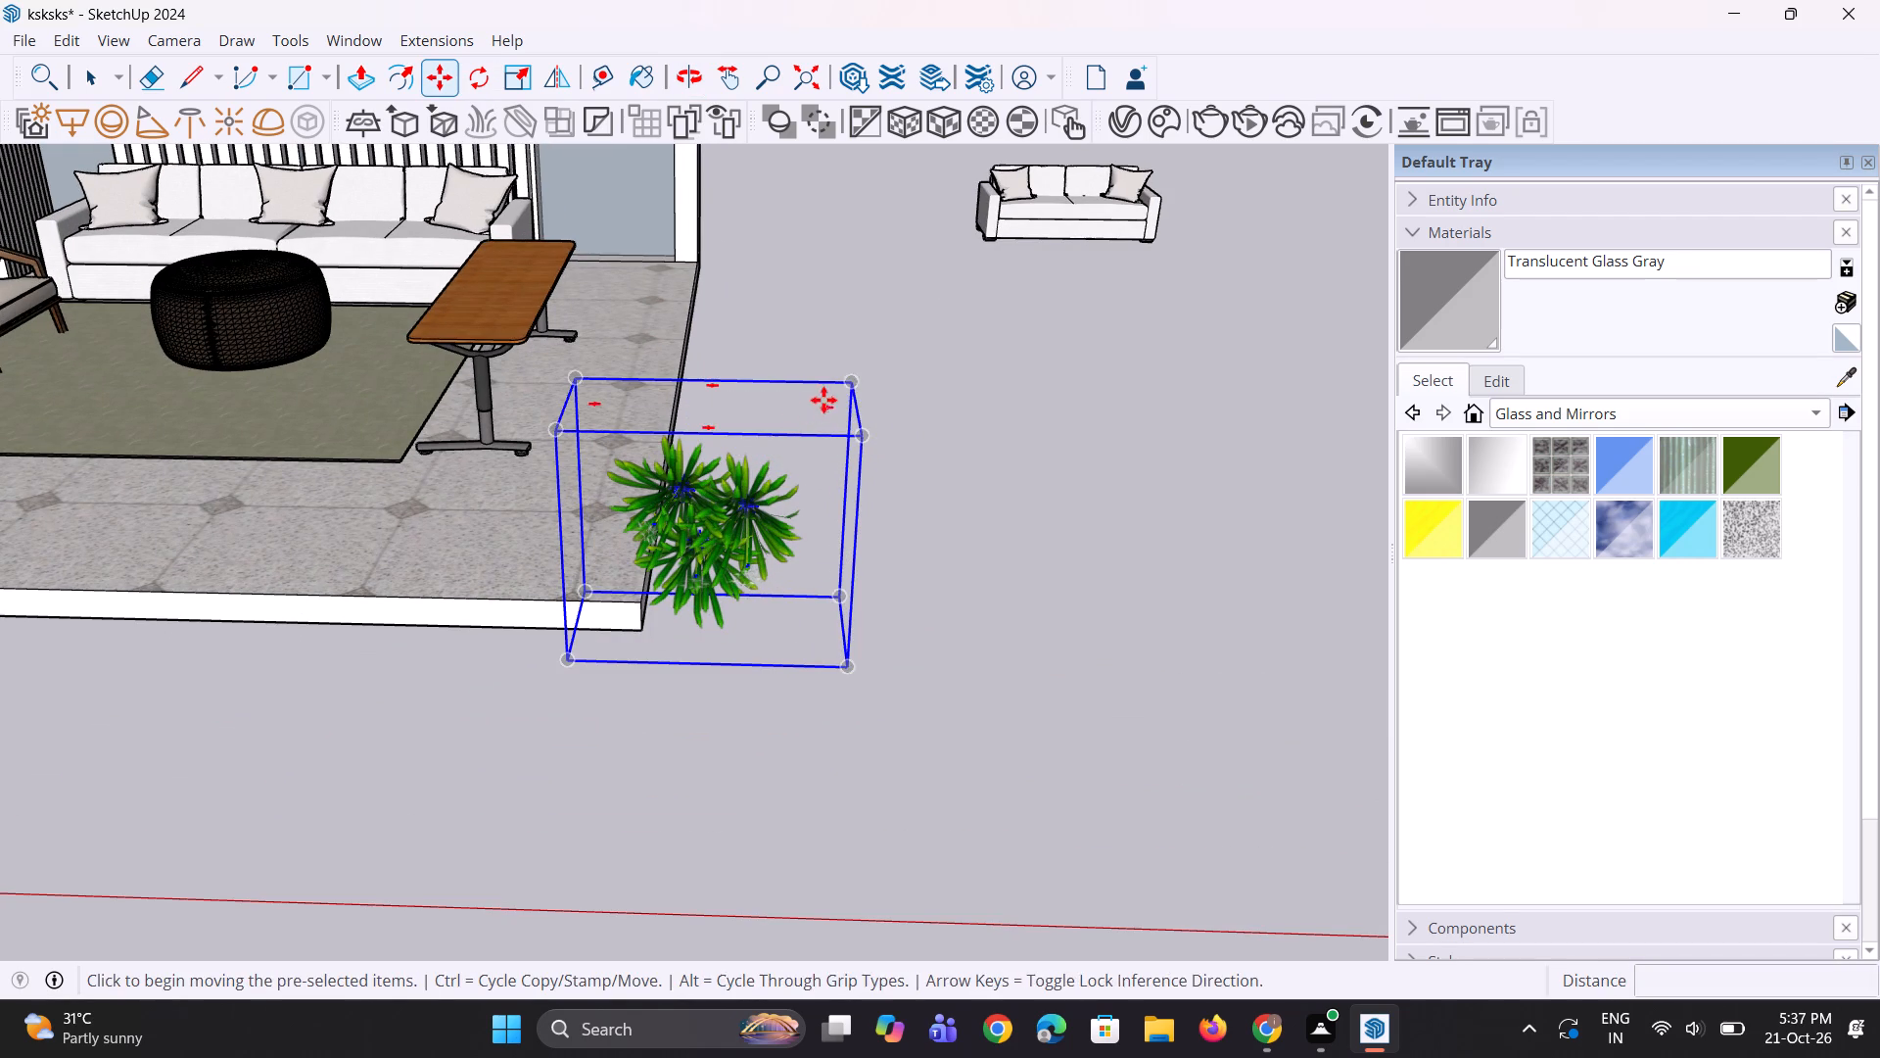
click(858, 380)
scroll(970, 603, down, 11)
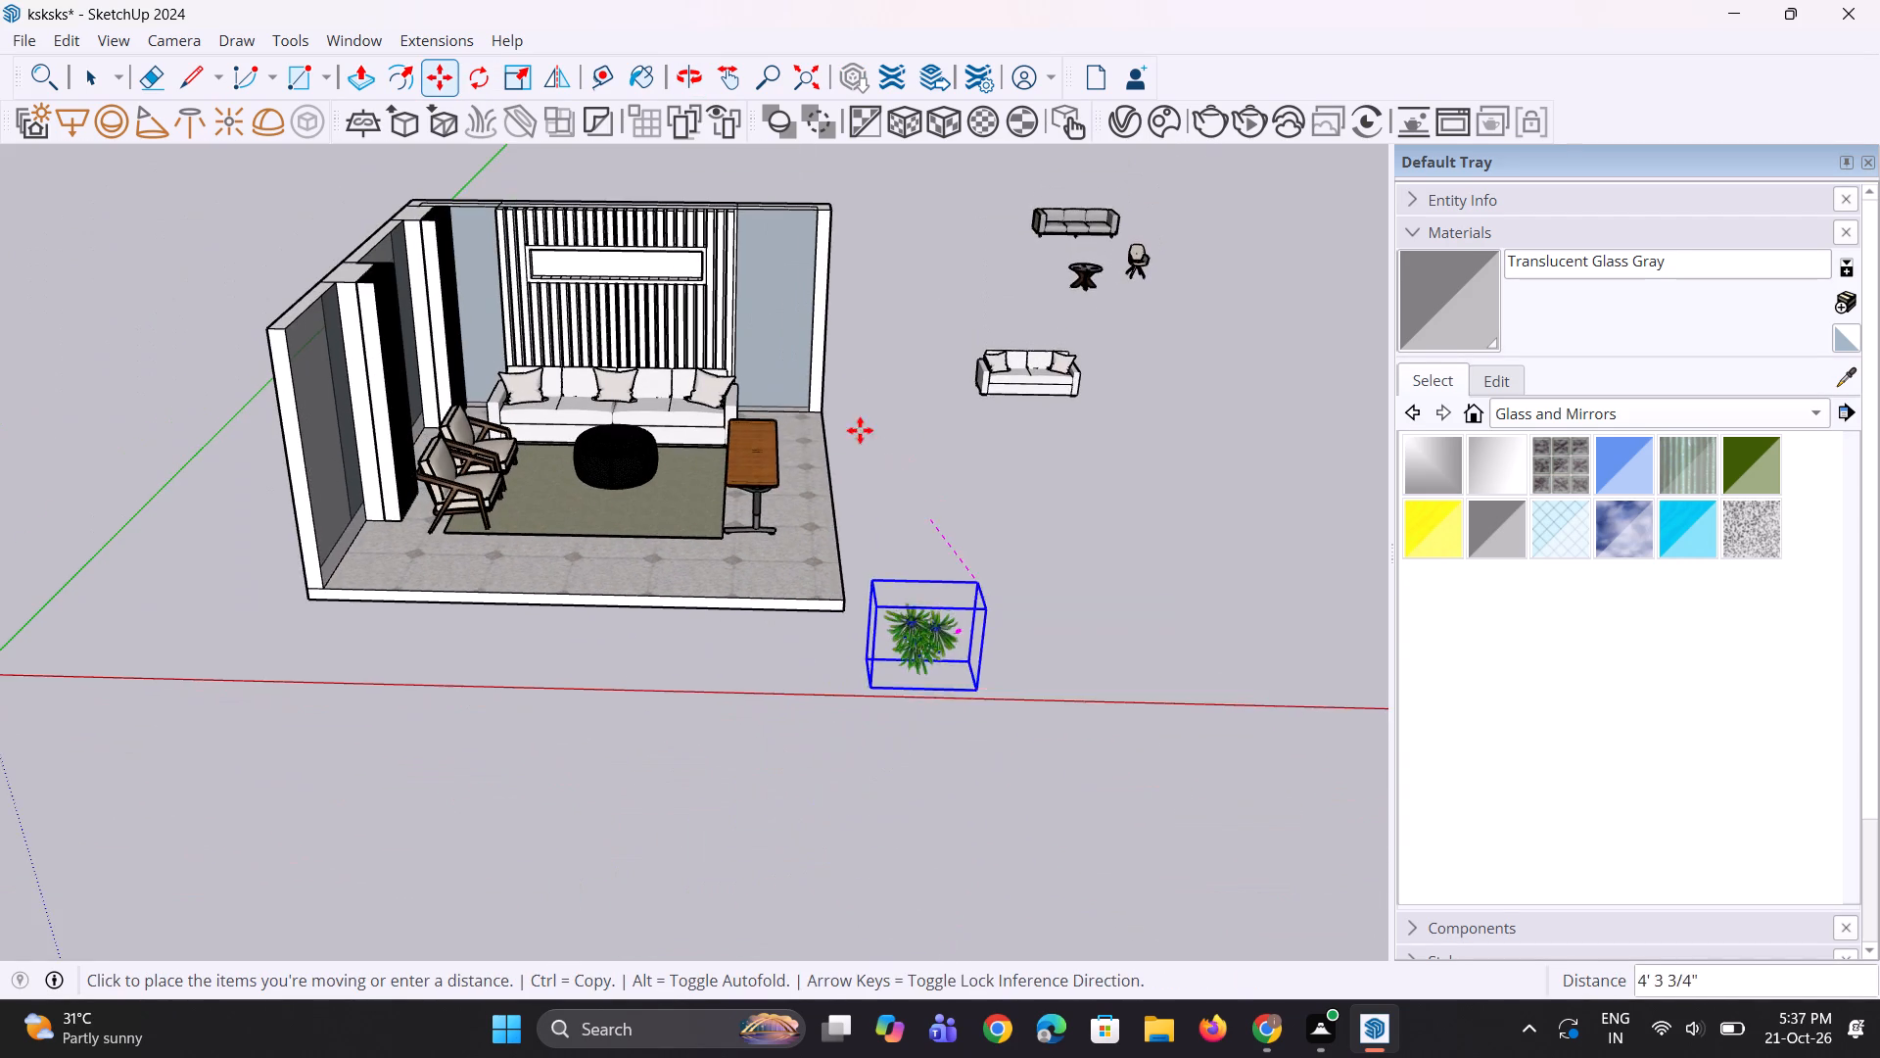
scroll(592, 263, up, 6)
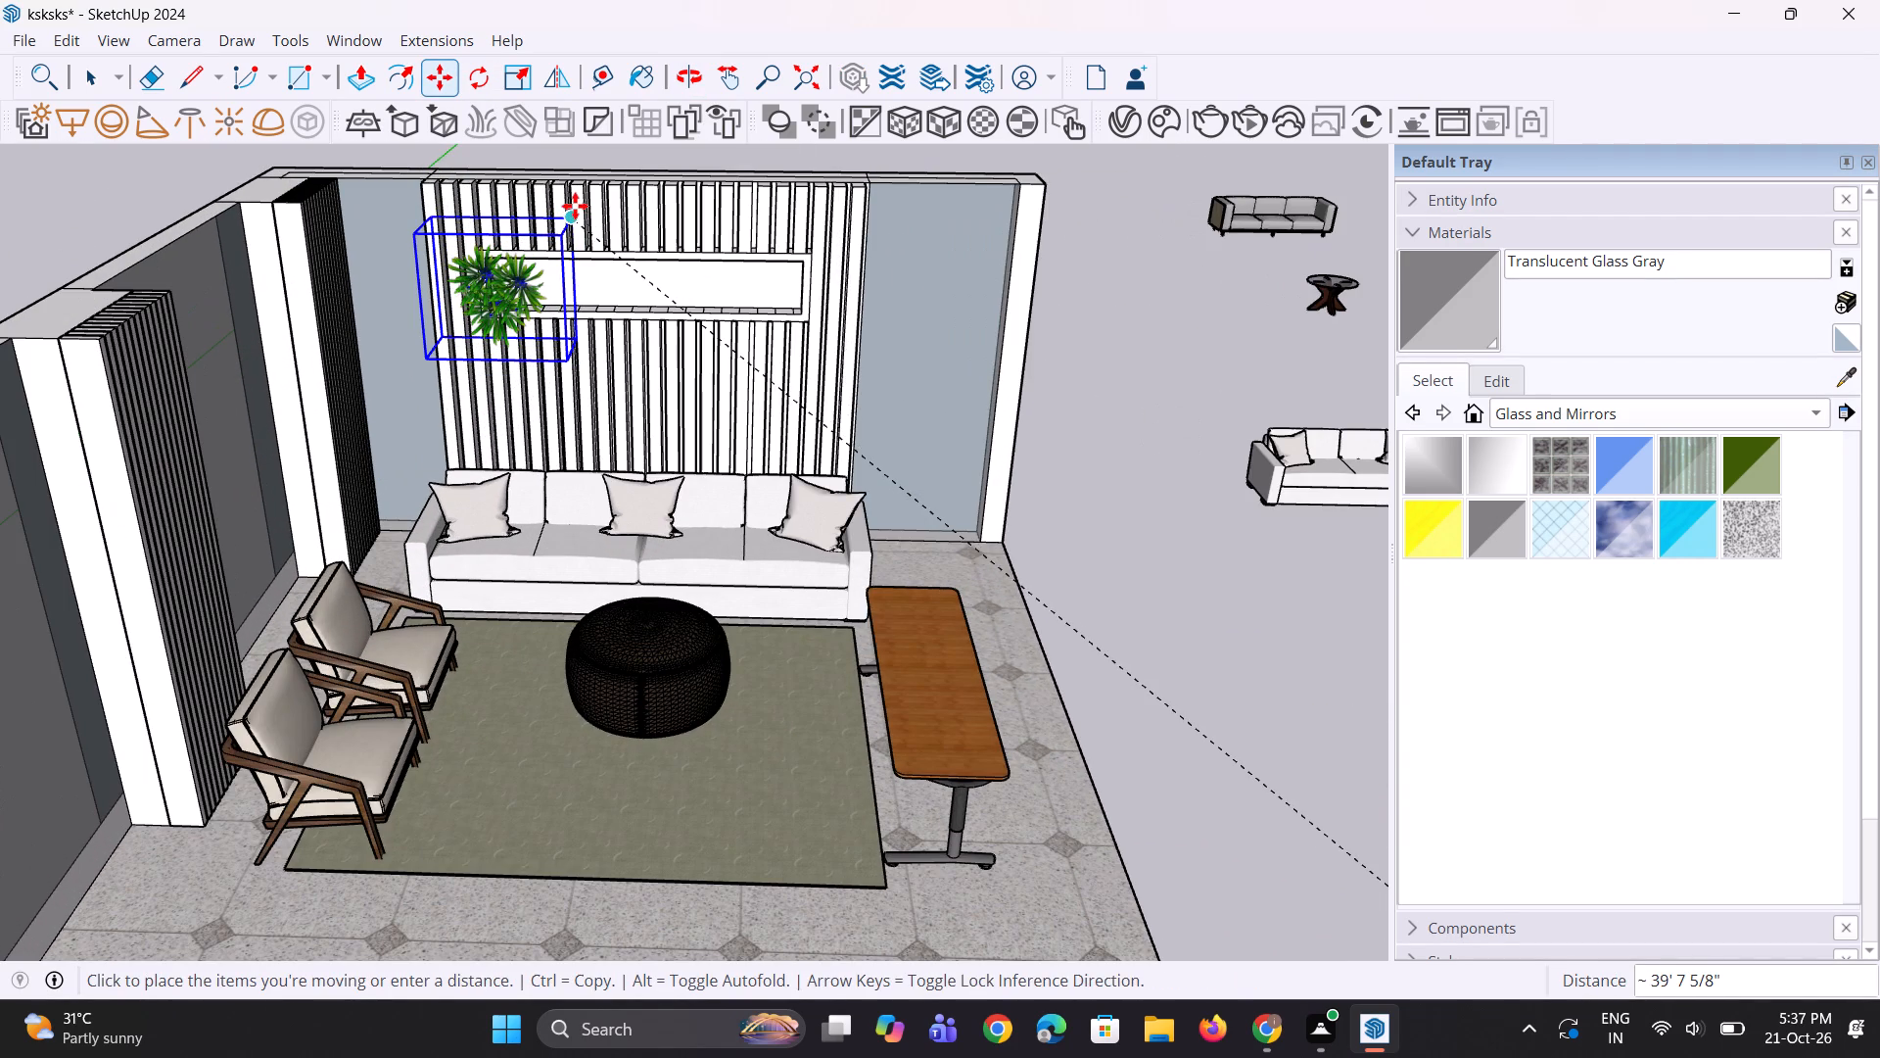
click(575, 206)
Move the plant about 1' 5" along the green axis at the left end of the slat-wall recess.
scroll(504, 329, up, 6)
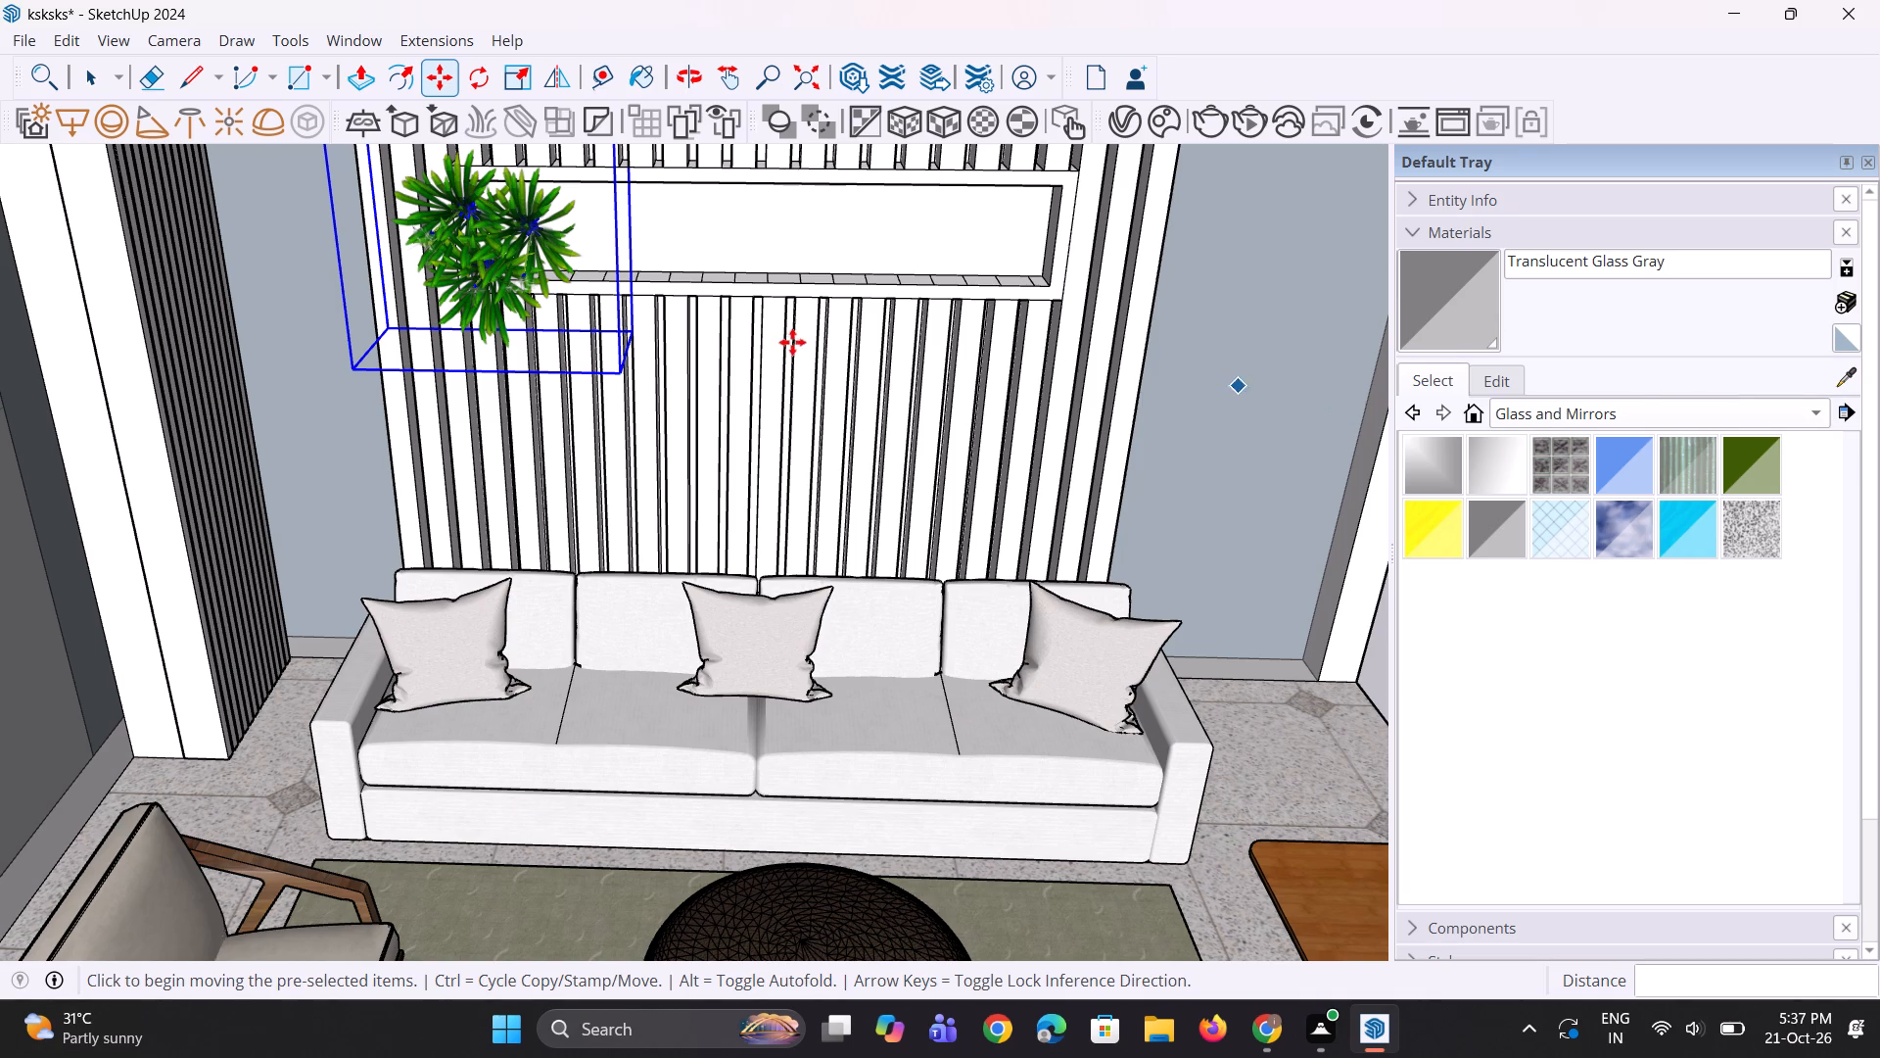
scroll(845, 538, down, 6)
middle_drag(864, 553, 505, 537)
scroll(838, 437, up, 4)
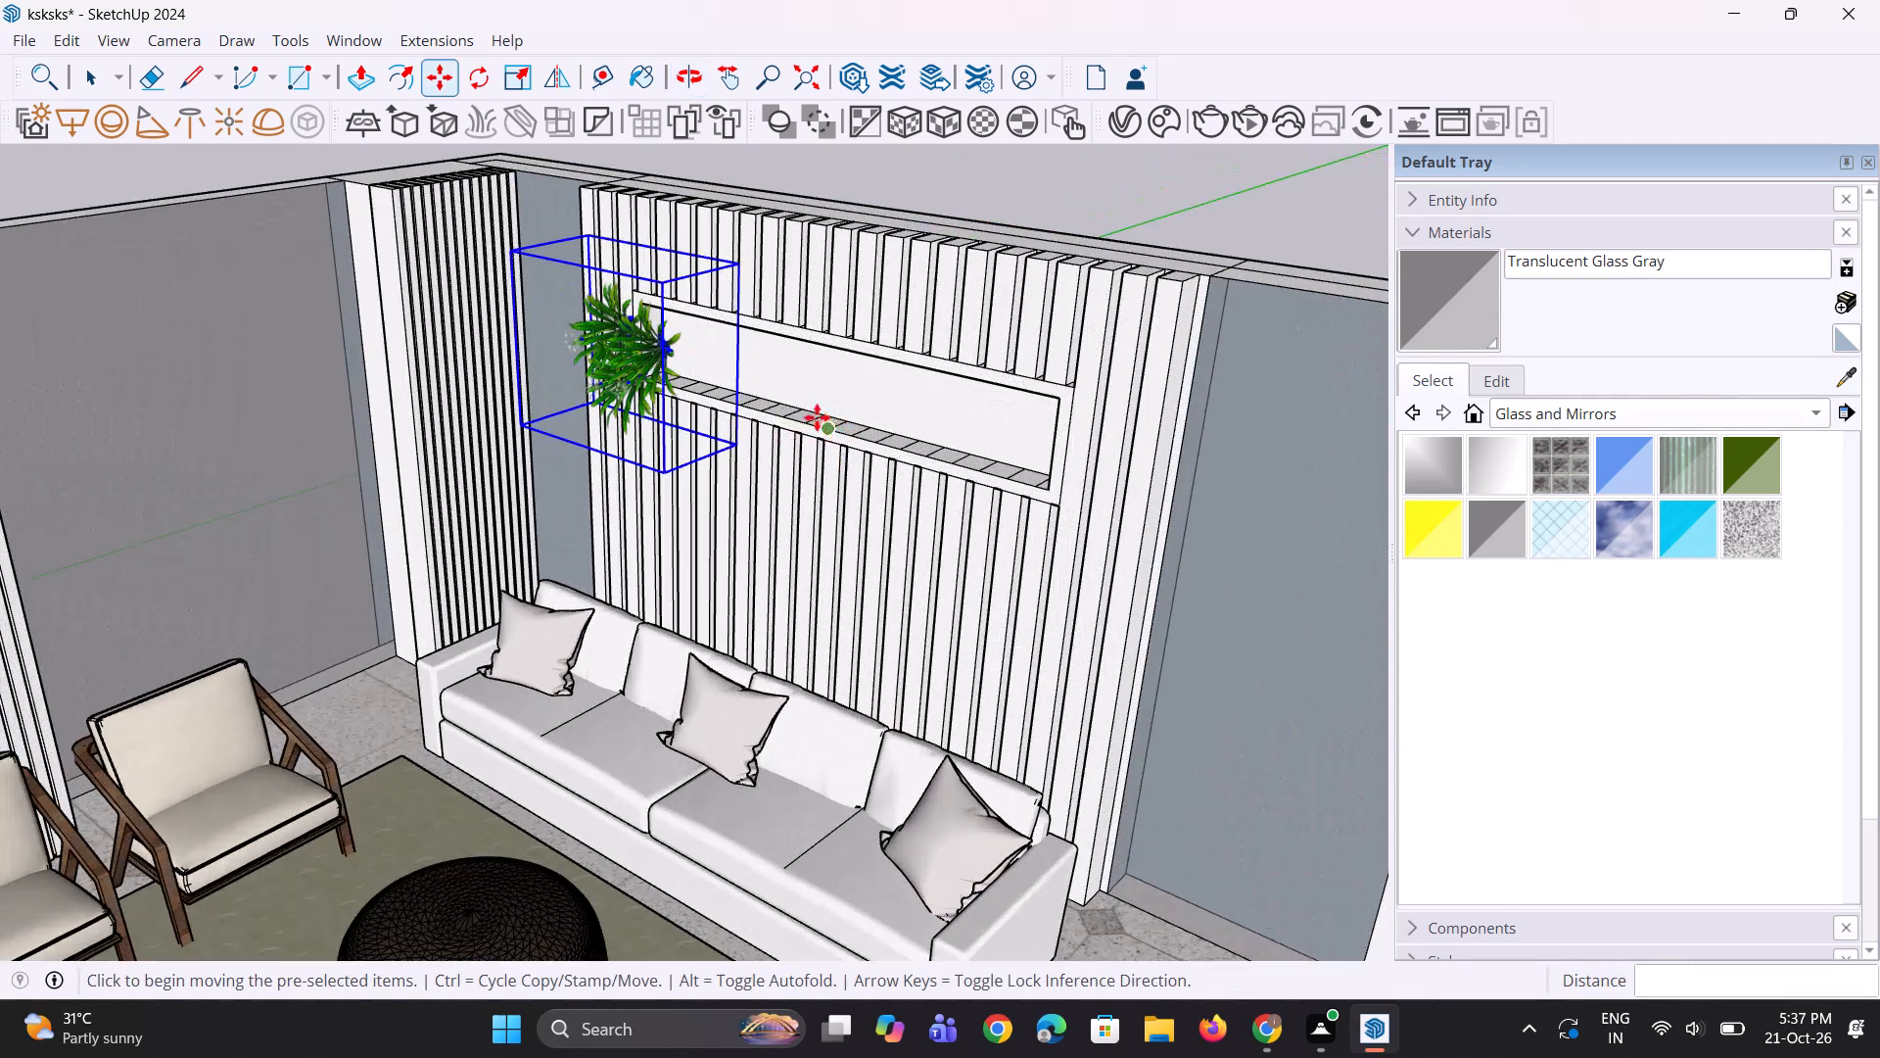
scroll(767, 391, up, 4)
click(600, 361)
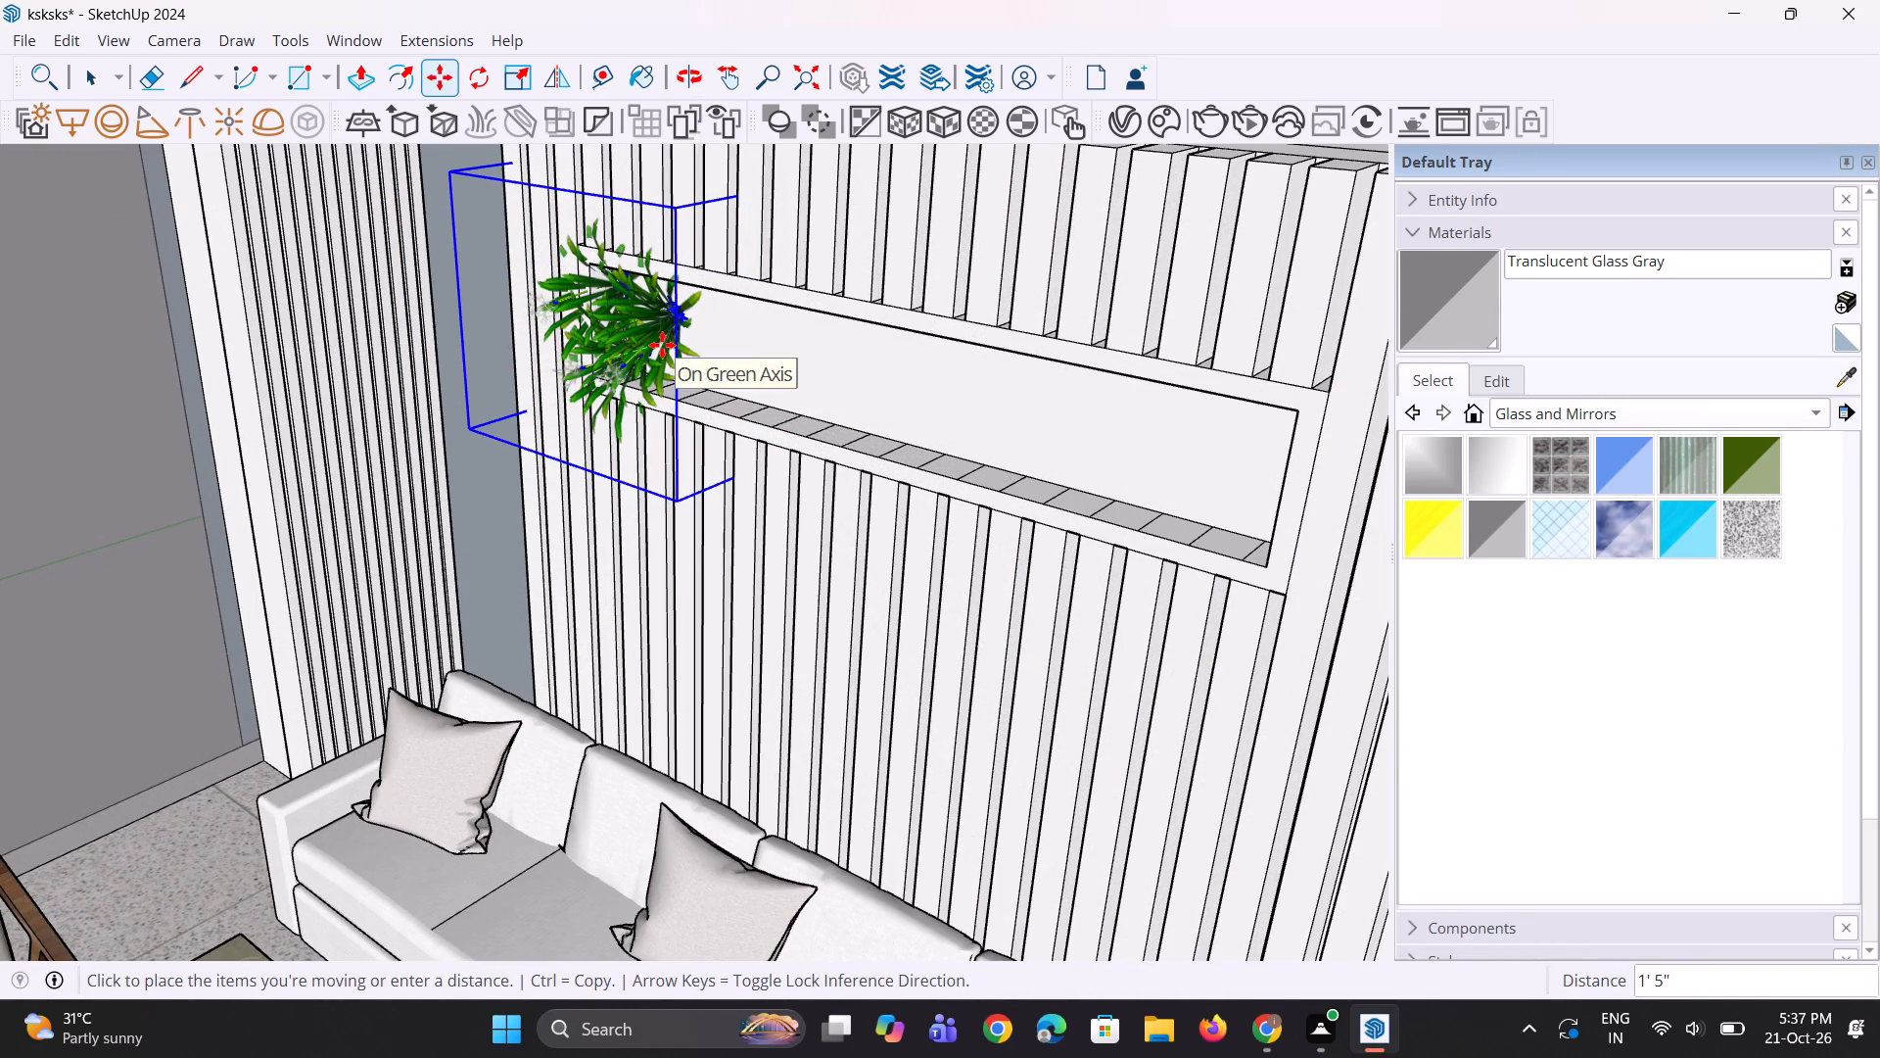
click(662, 345)
Shift the plant a few inches to the right along the slat-wall recess, keeping it at the left end.
middle_drag(714, 411, 1172, 438)
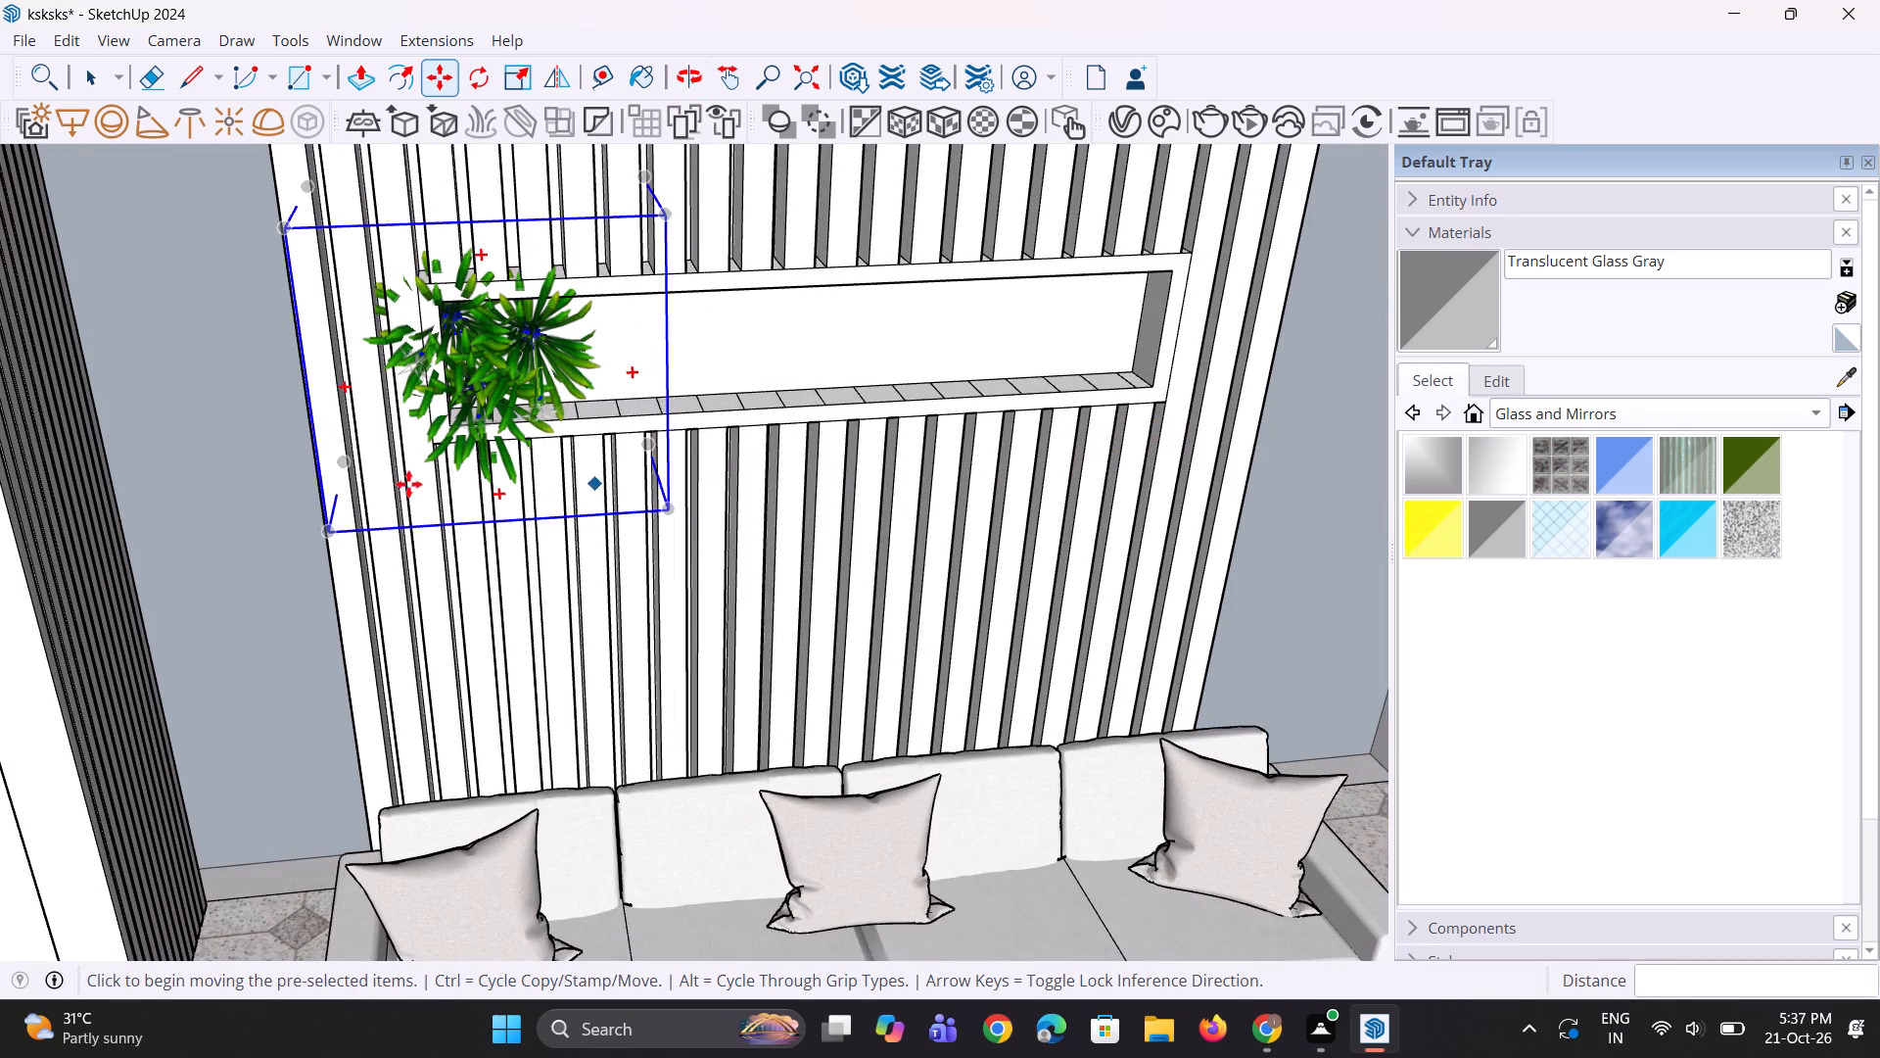
key(m)
click(480, 414)
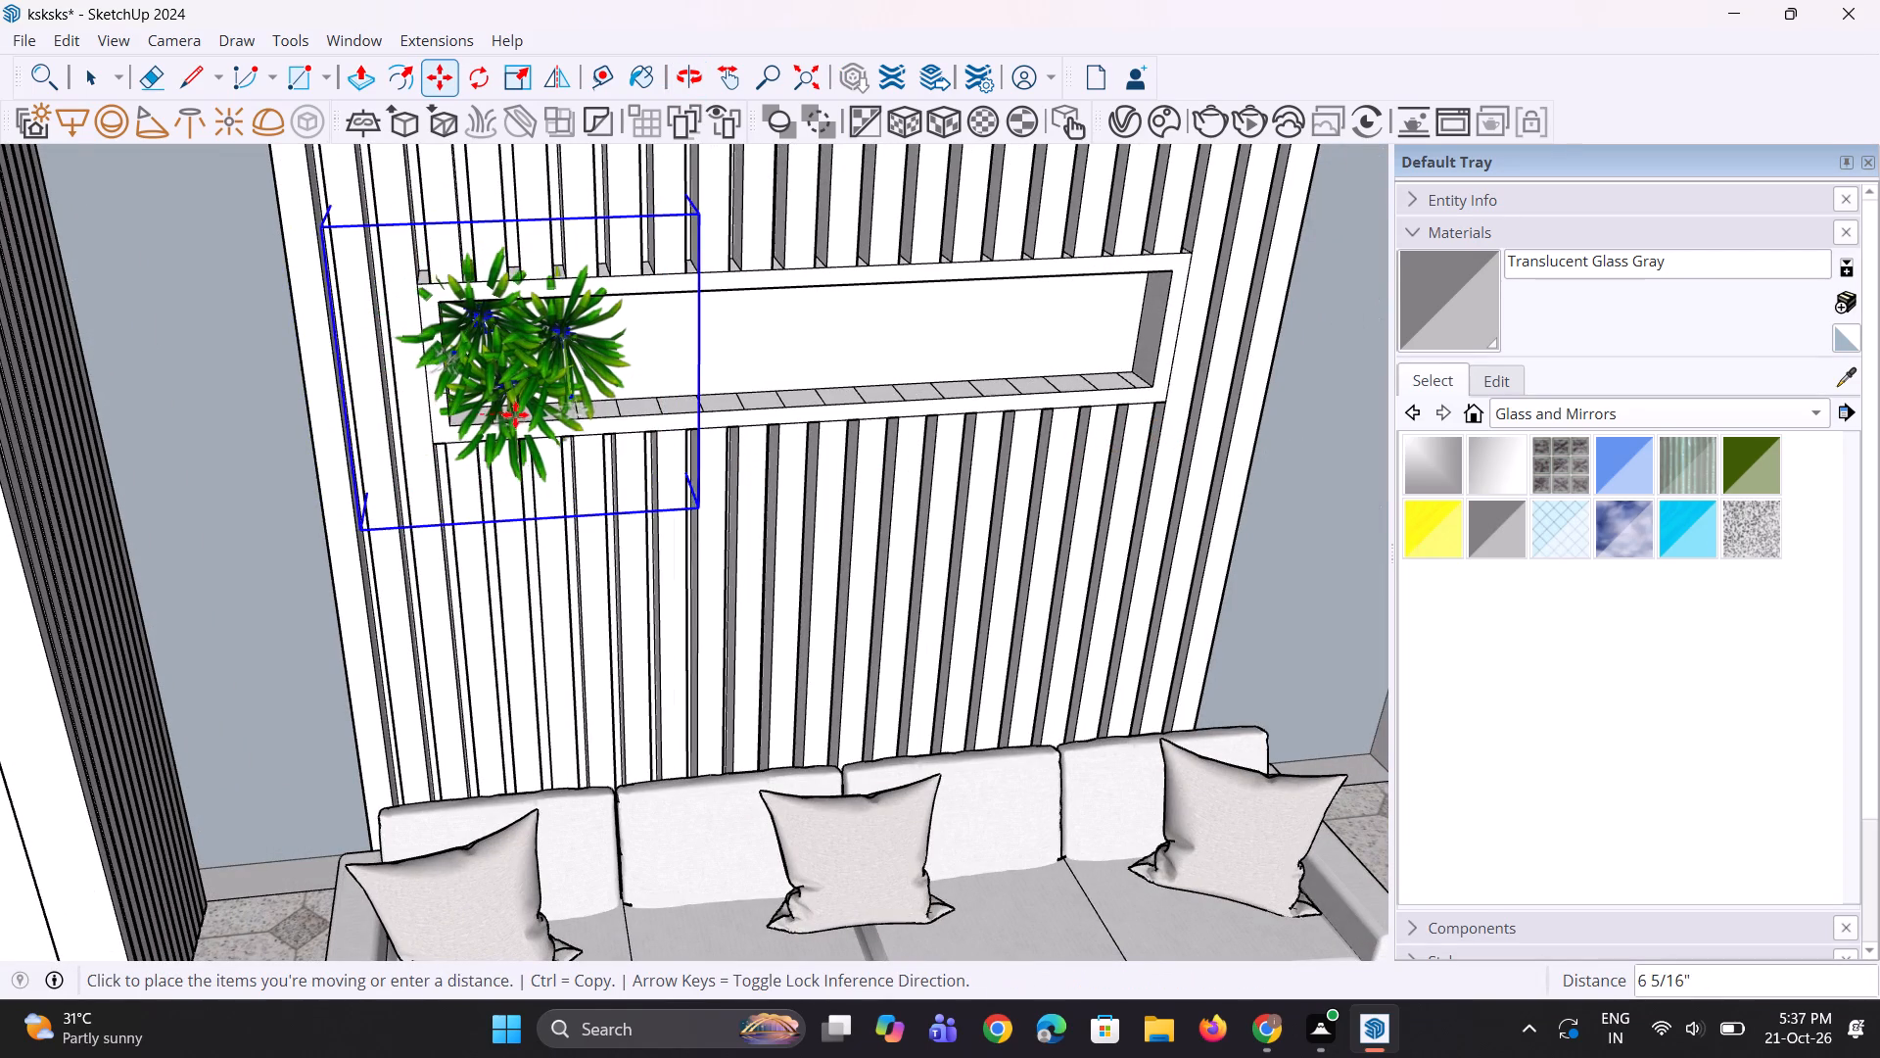
click(519, 414)
Scale the plant down uniformly from its corner grips, first to about 0.9 and again to about 0.98.
key(s)
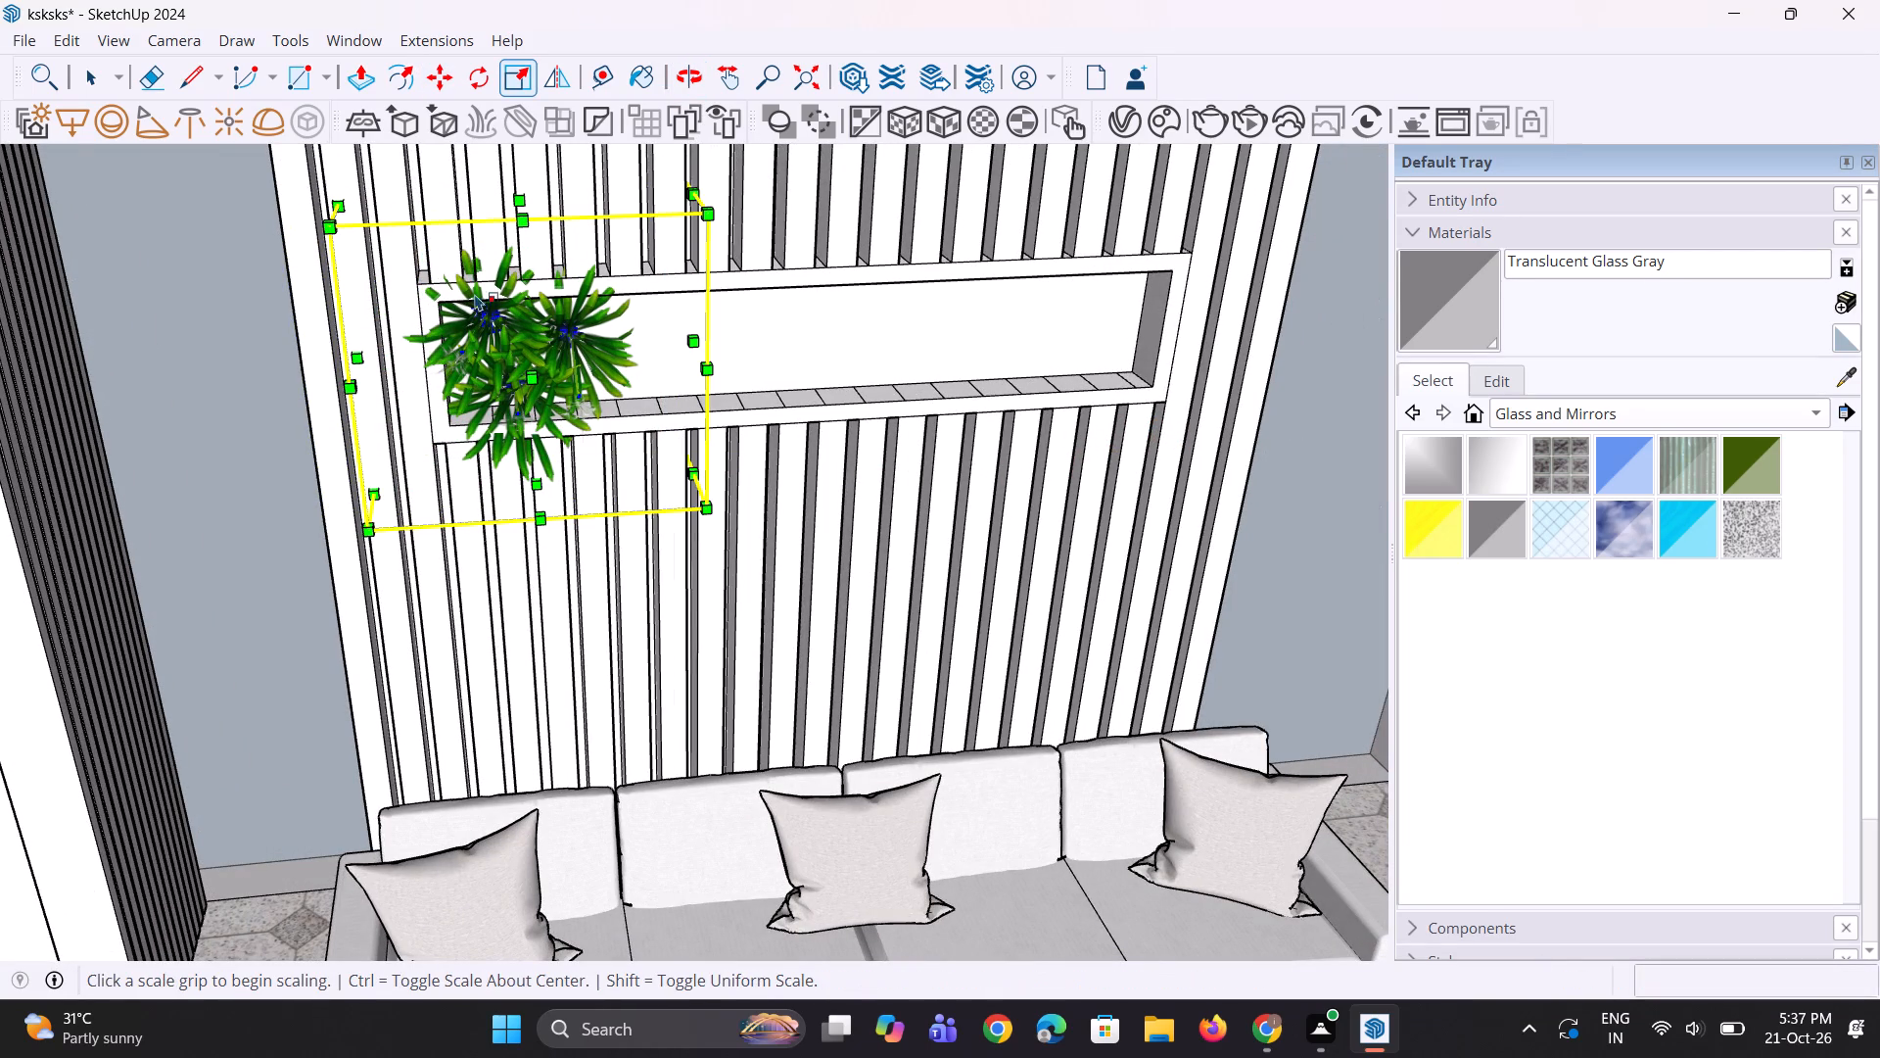
click(339, 219)
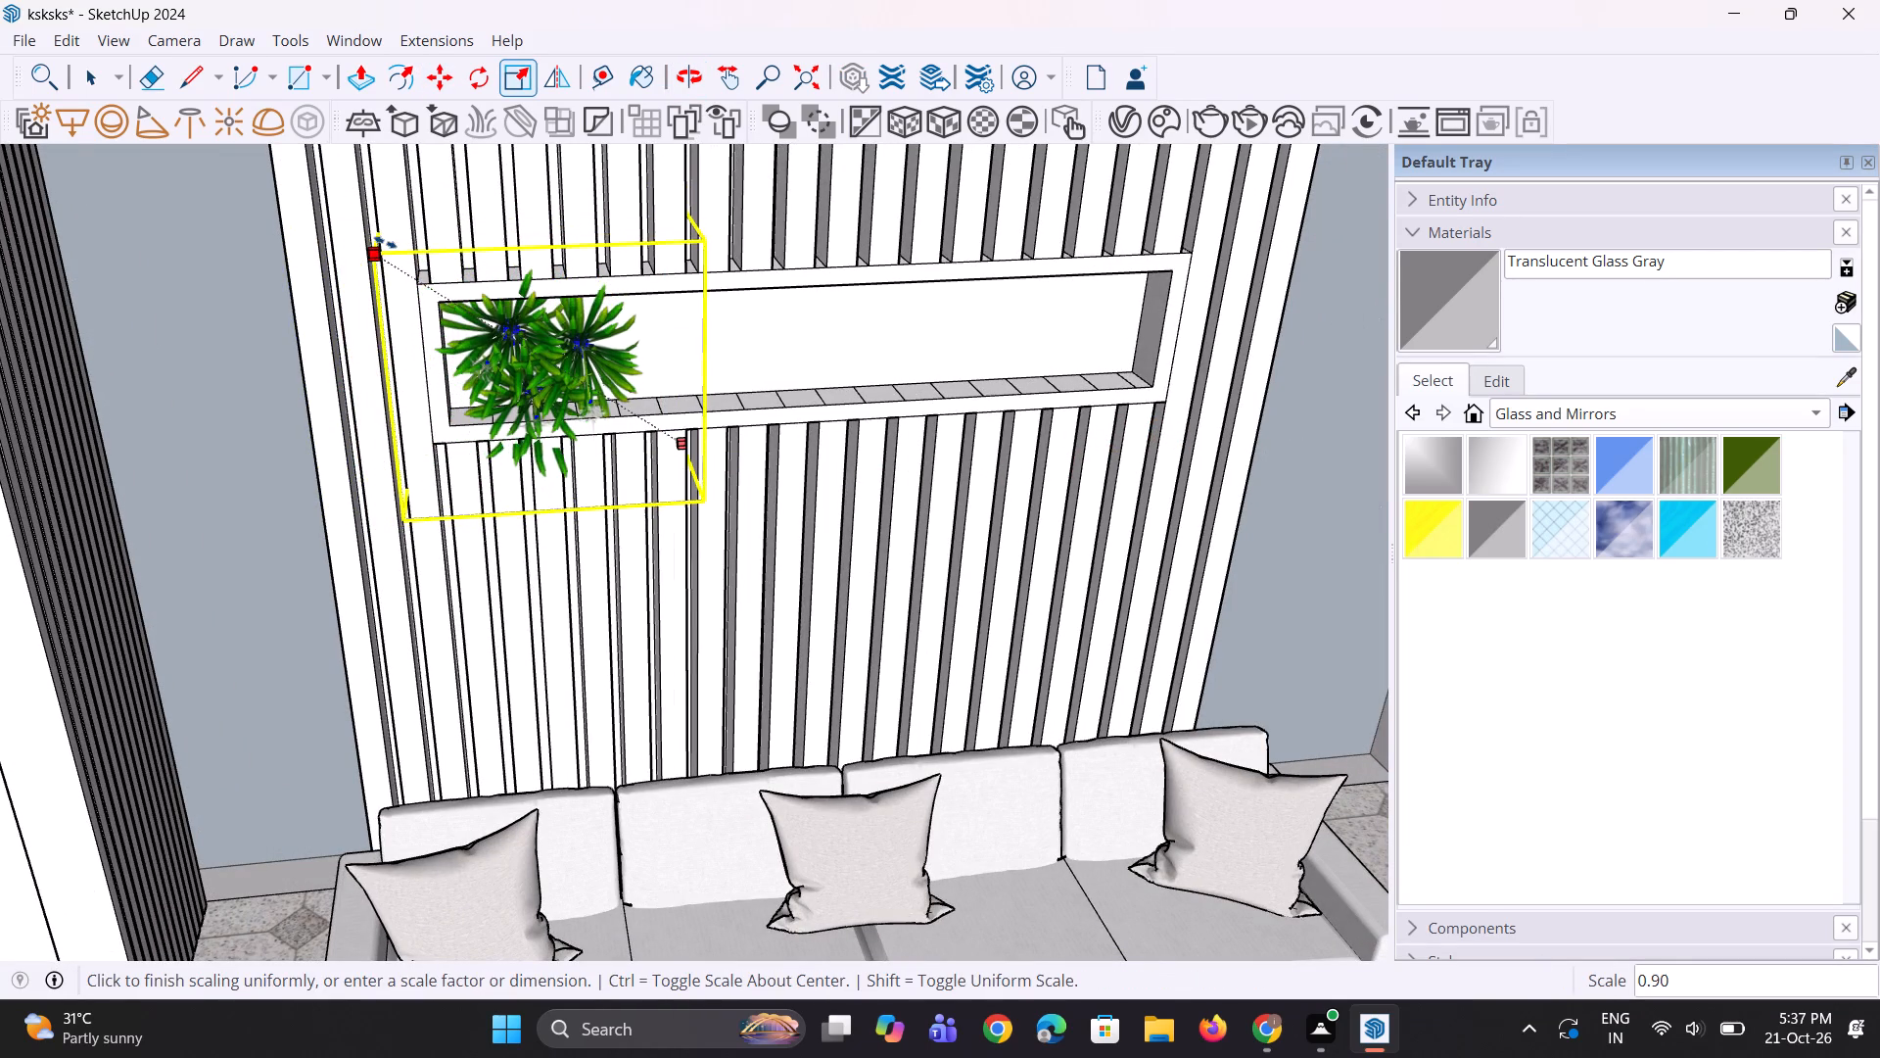
click(406, 251)
scroll(591, 382, up, 2)
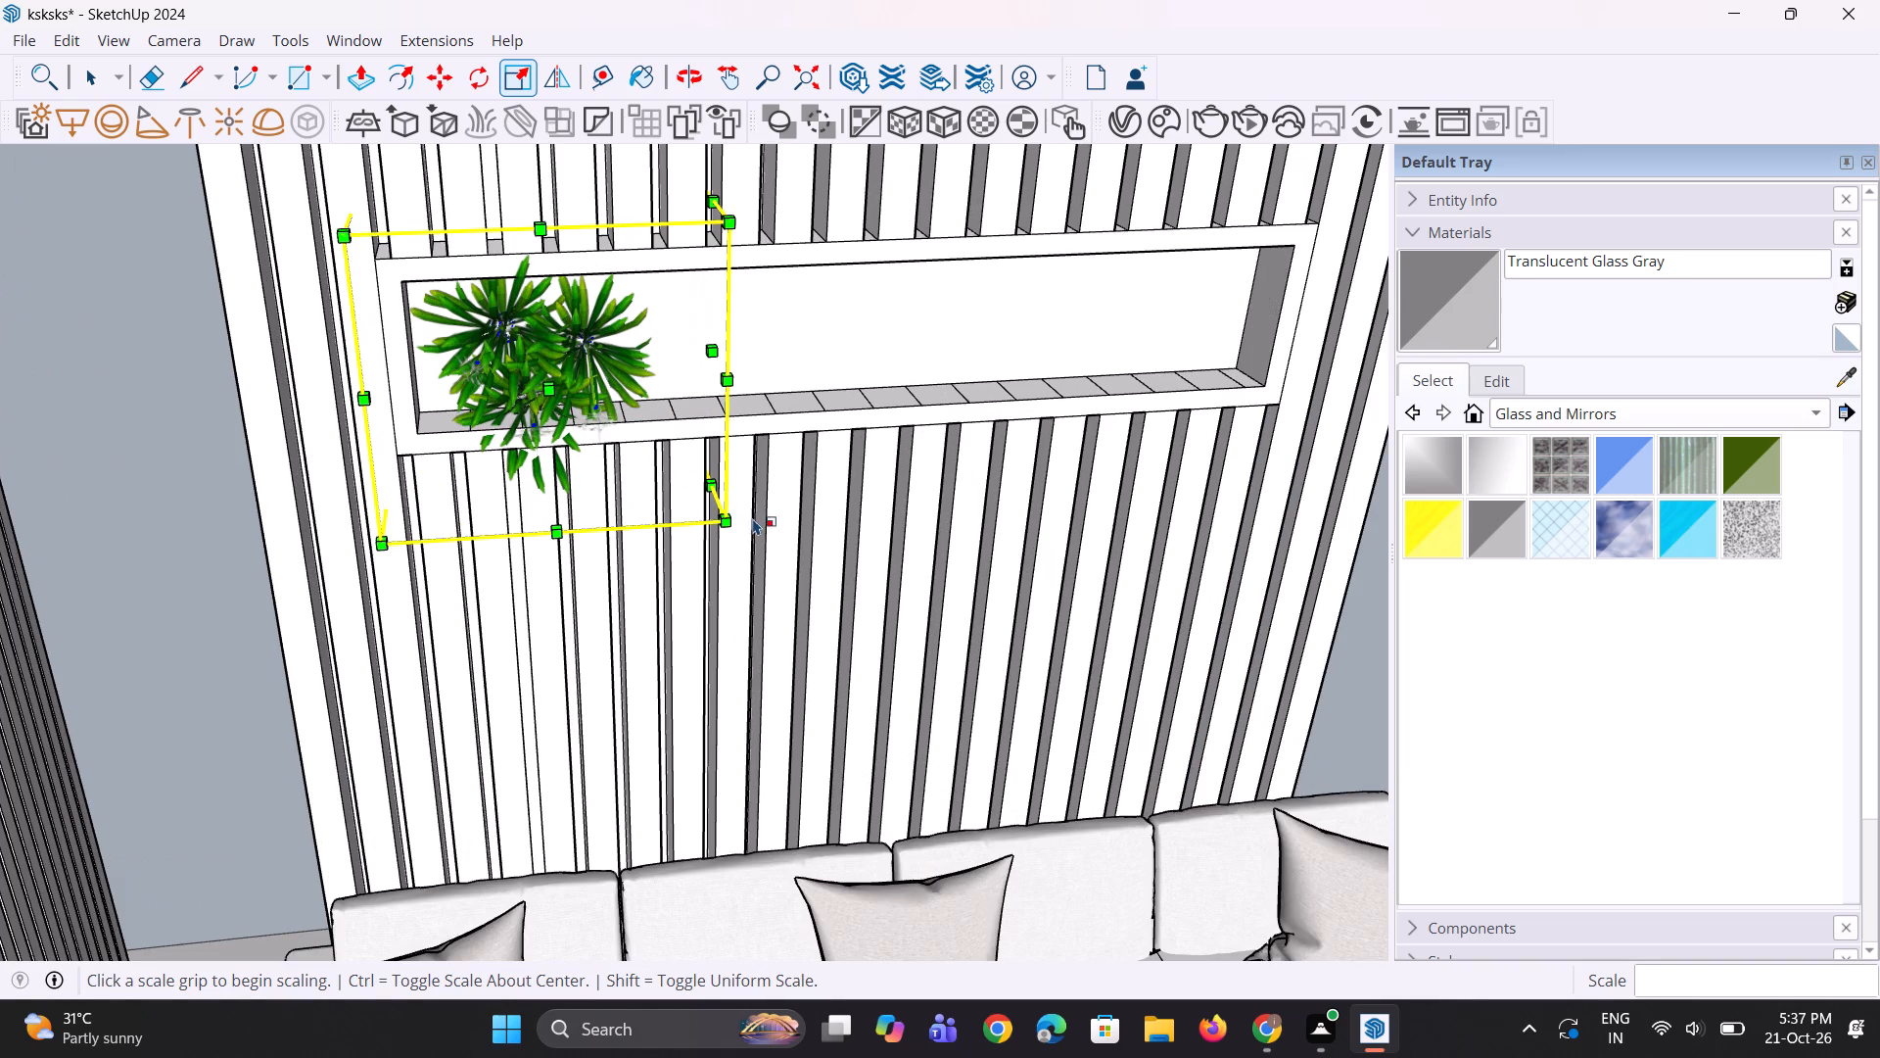
click(728, 525)
drag(710, 496, 731, 499)
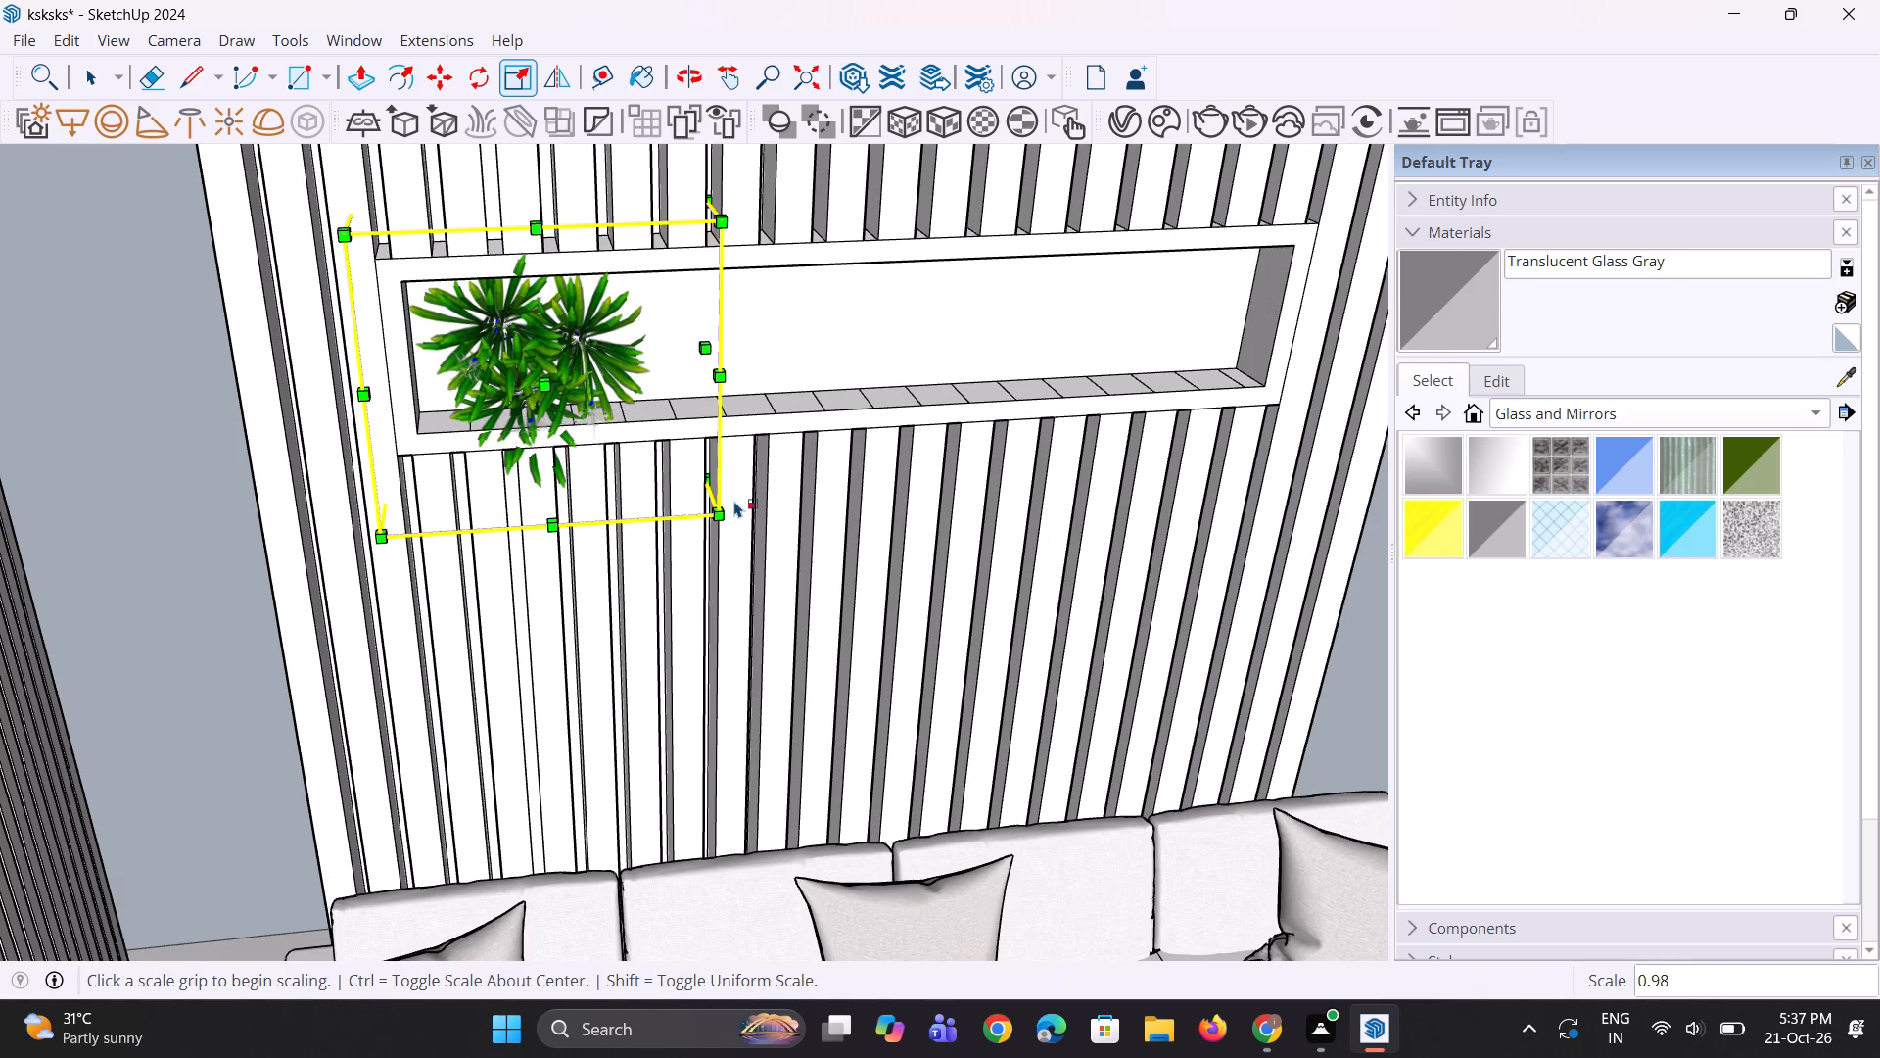
Scale the plant along the red and blue axes from its lower edge to about 0.88 by 0.58.
middle_drag(585, 513, 594, 319)
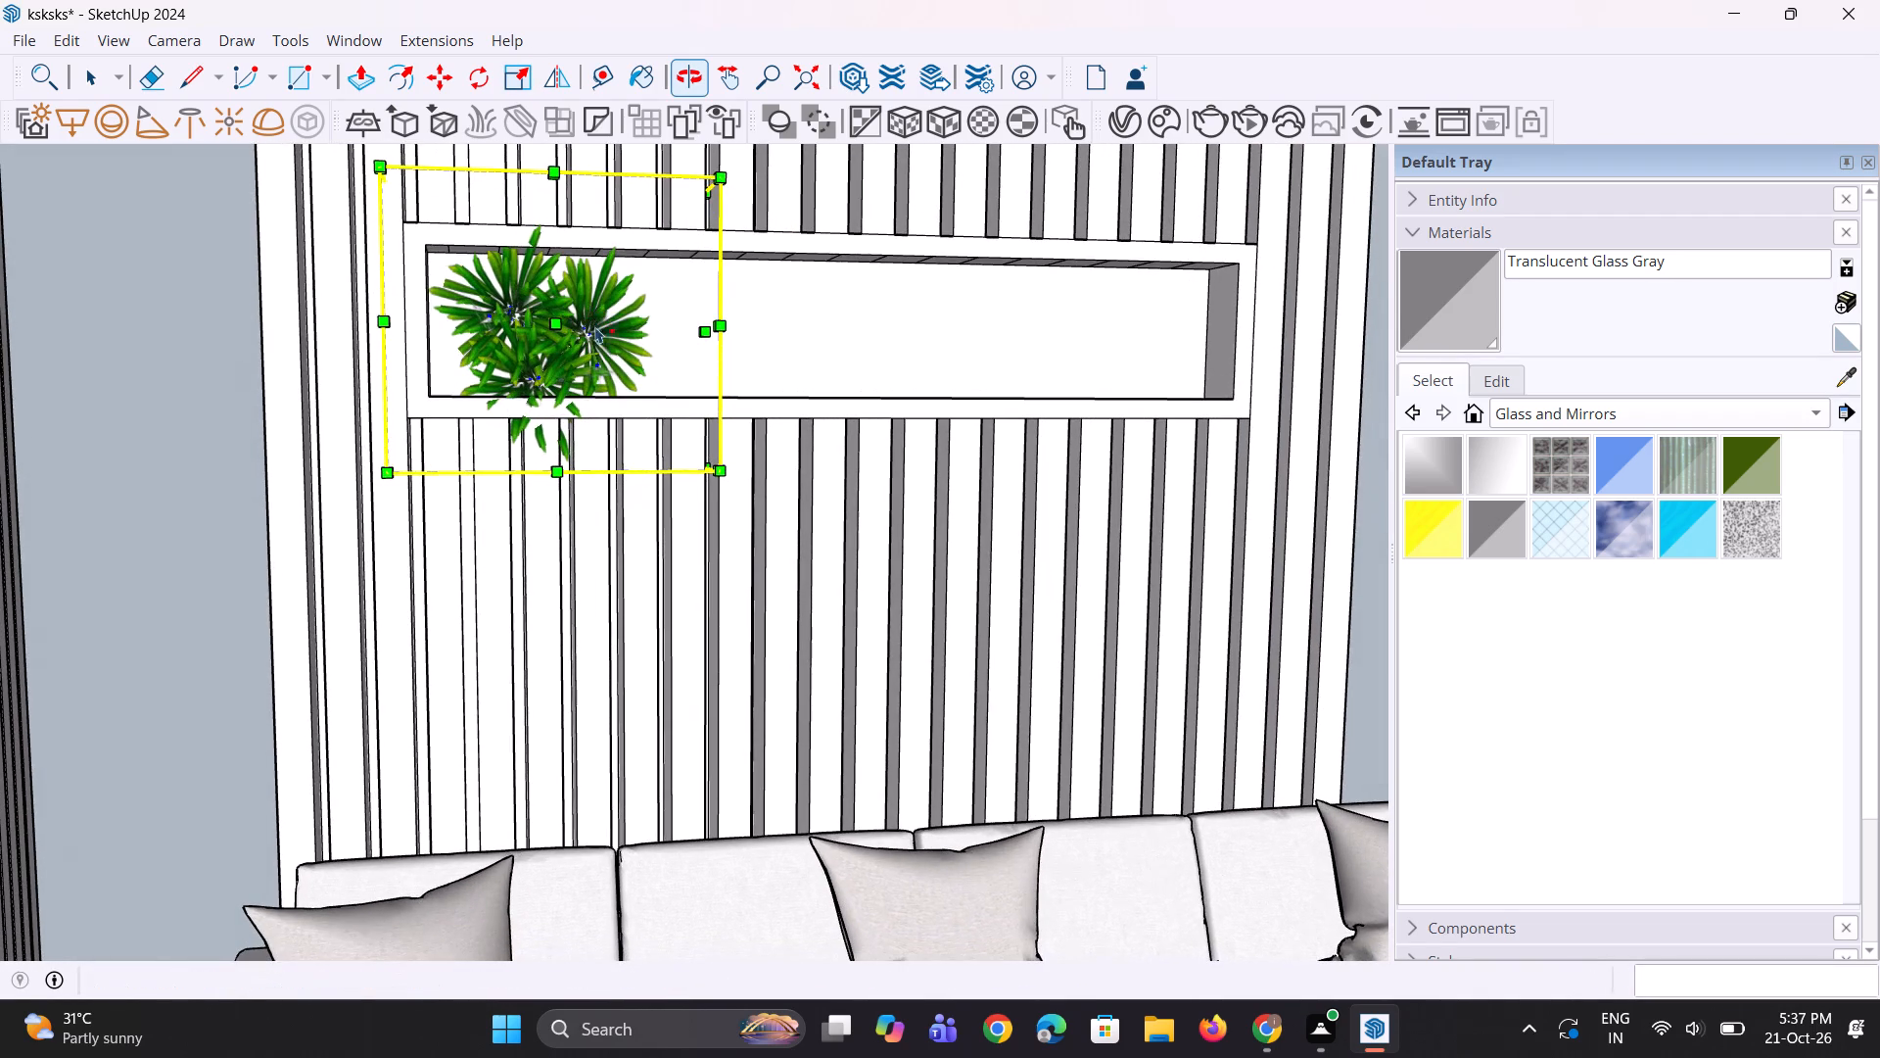
click(562, 478)
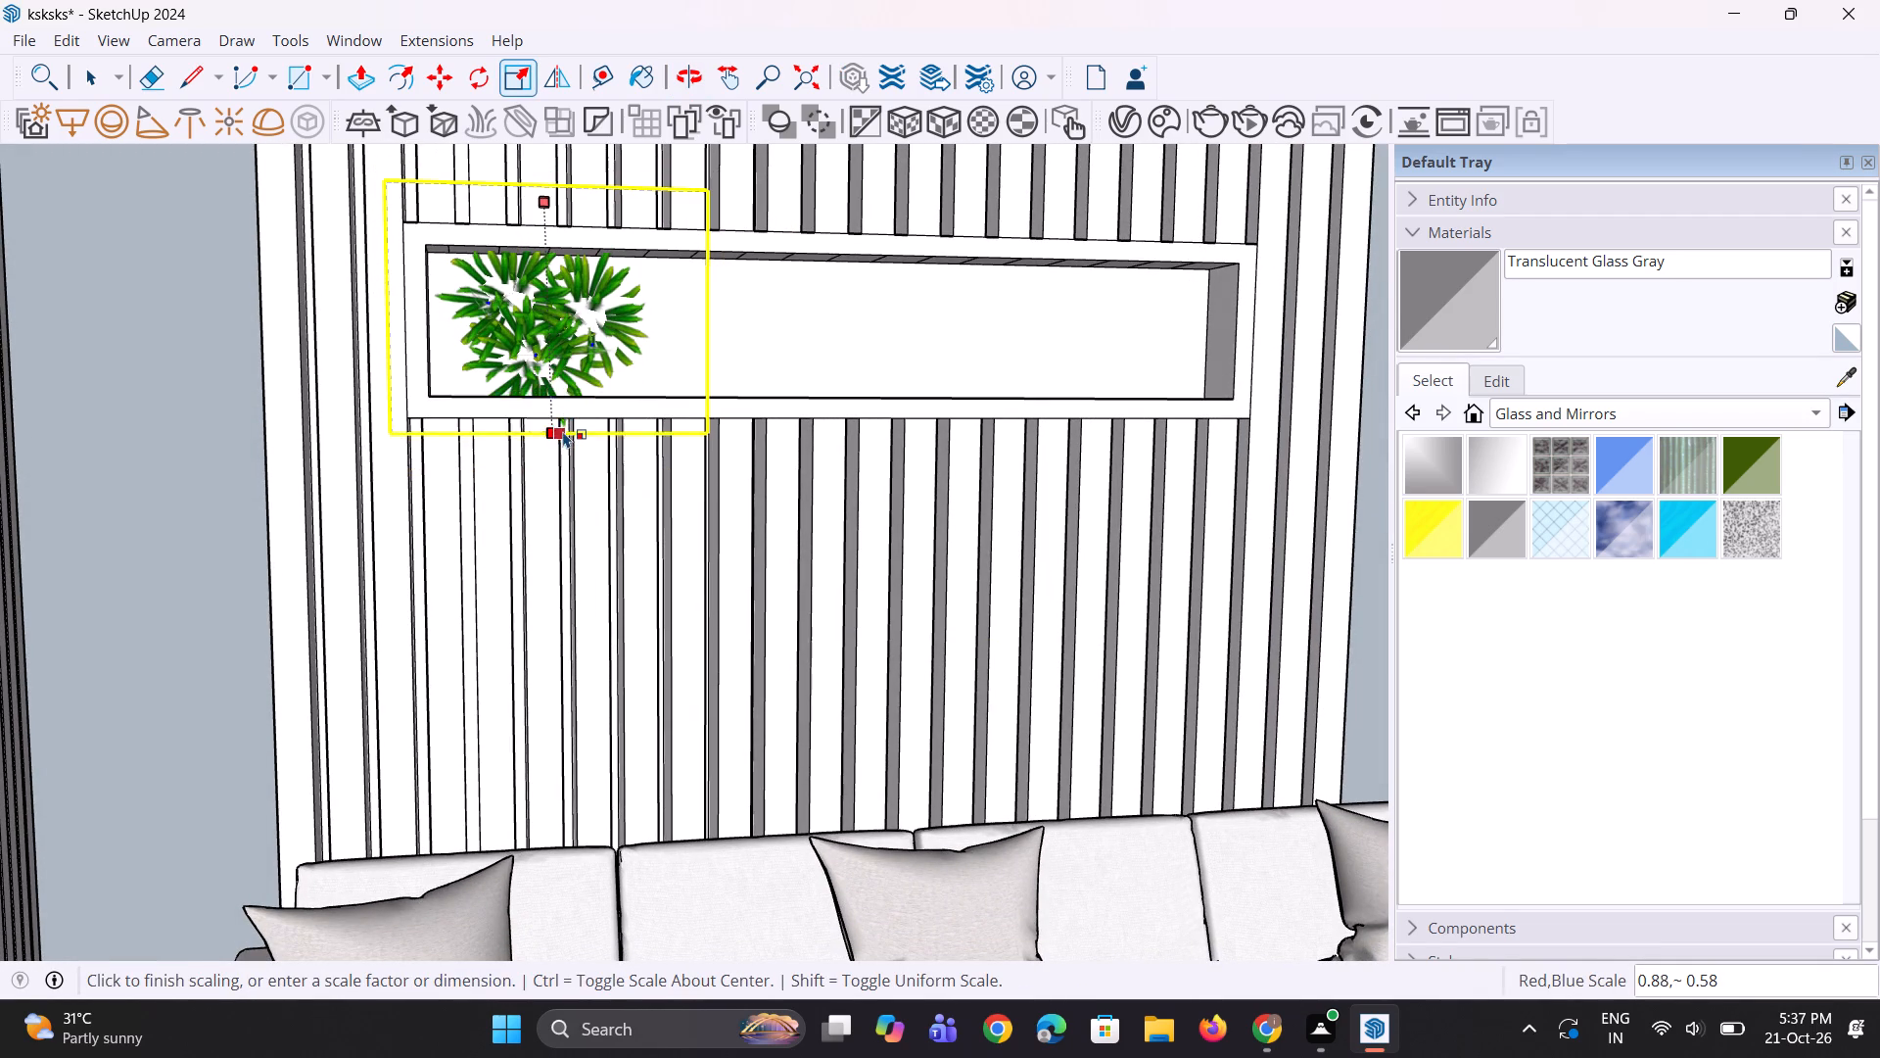
click(563, 431)
Move the plant about 1' along the green axis and about 6 3/8" toward the left end of the recess.
middle_drag(640, 451, 408, 587)
scroll(671, 317, up, 1)
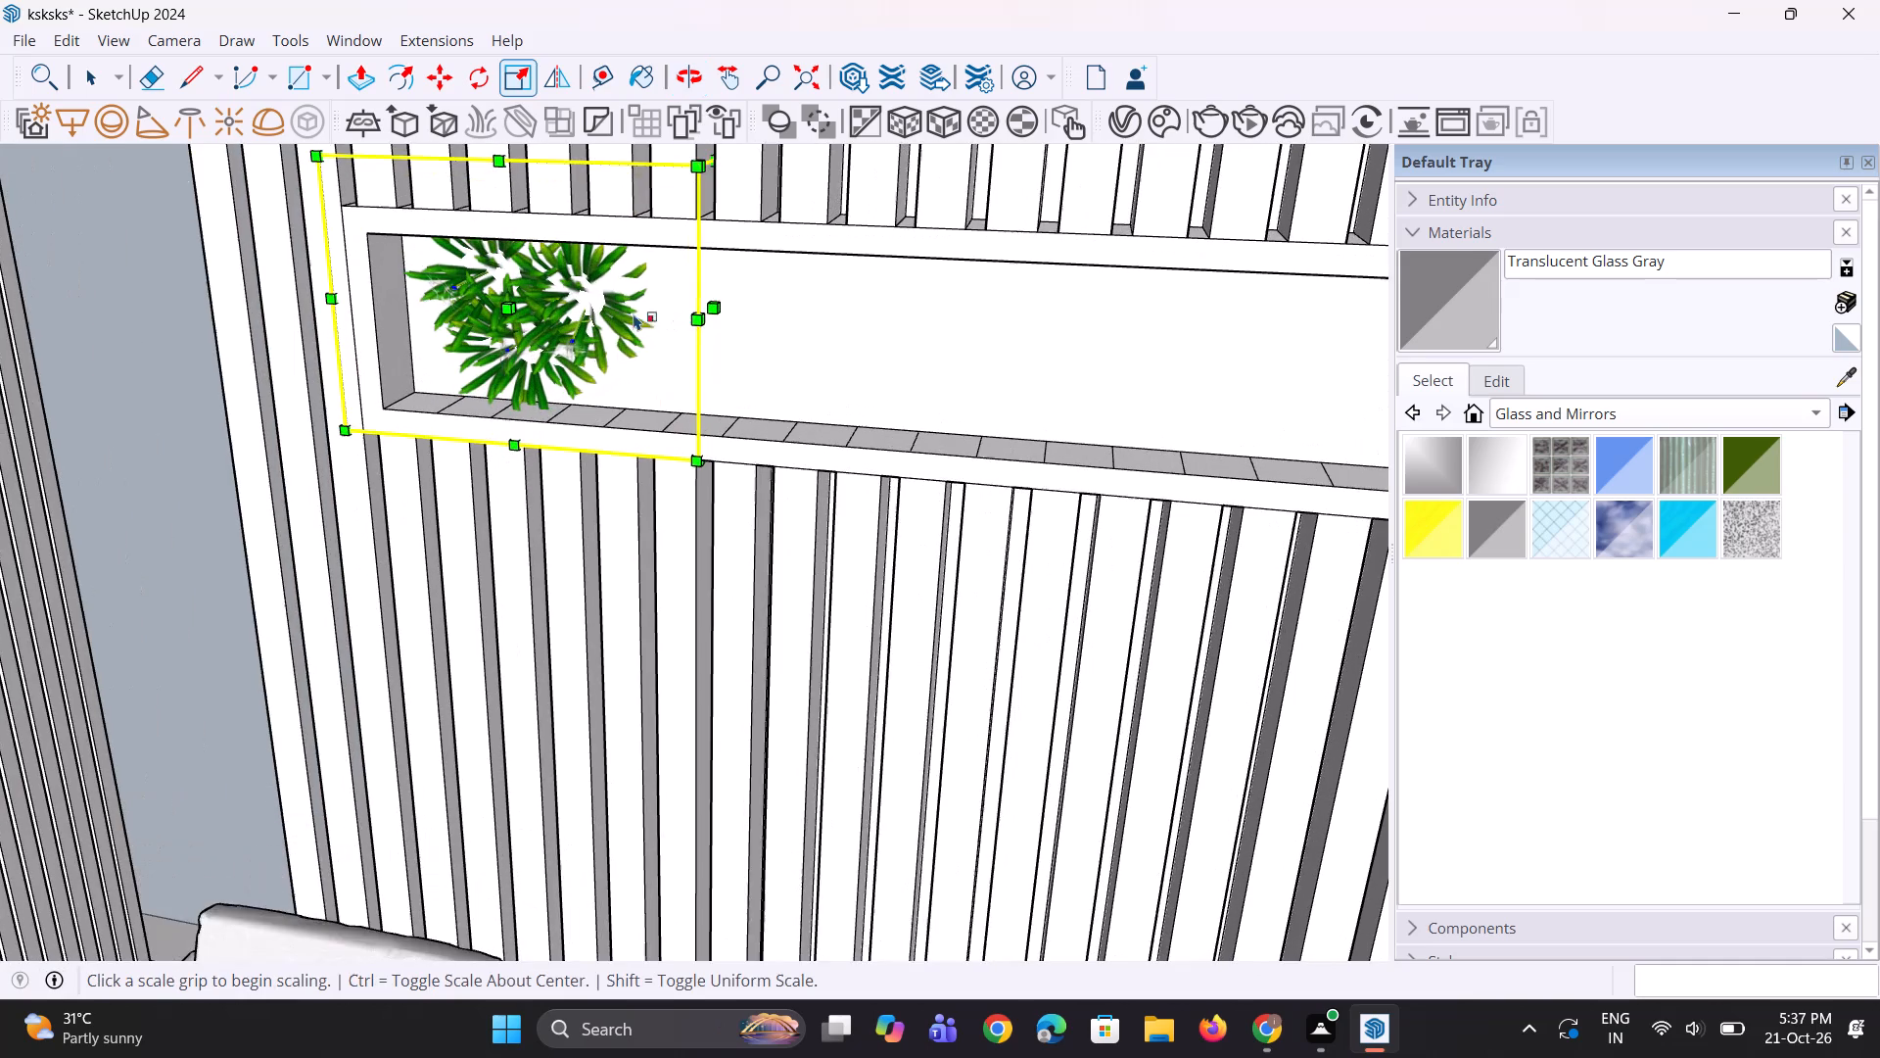
scroll(634, 313, up, 2)
key(m)
click(589, 305)
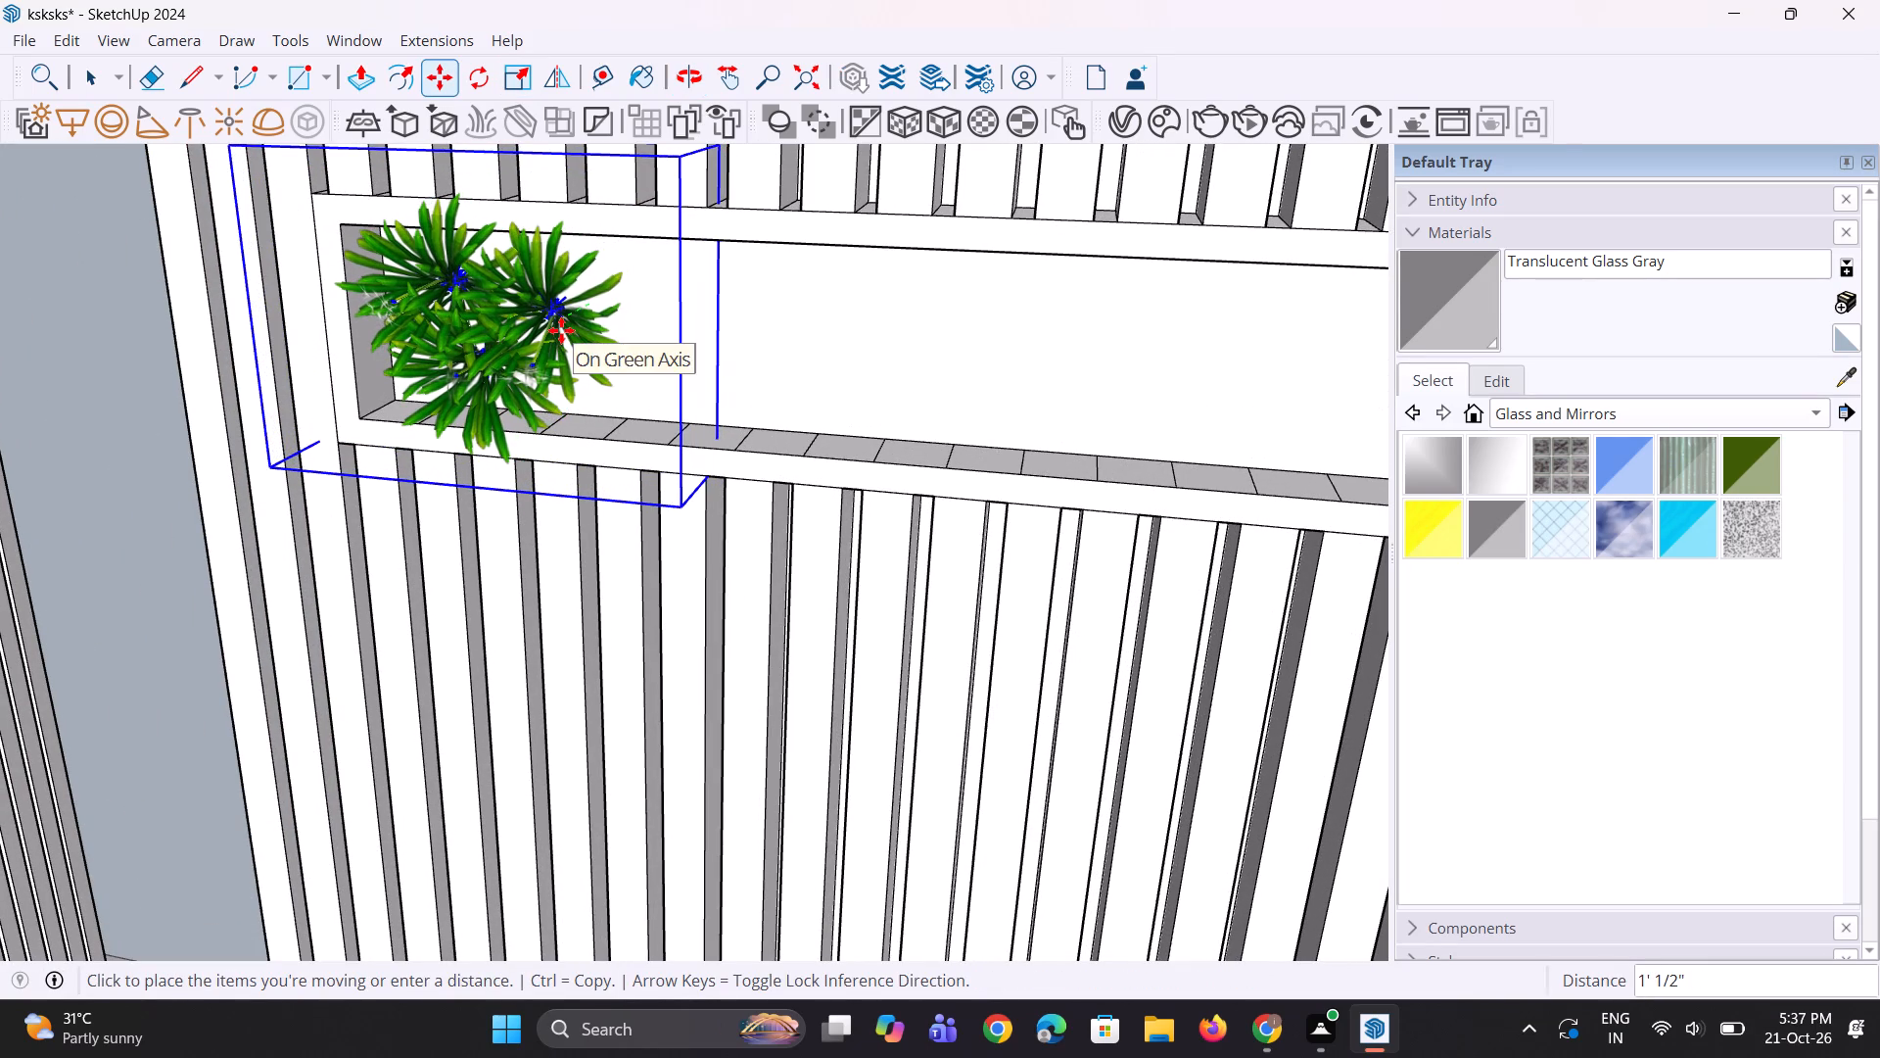
click(561, 330)
middle_drag(560, 354, 764, 331)
scroll(764, 331, up, 1)
click(489, 353)
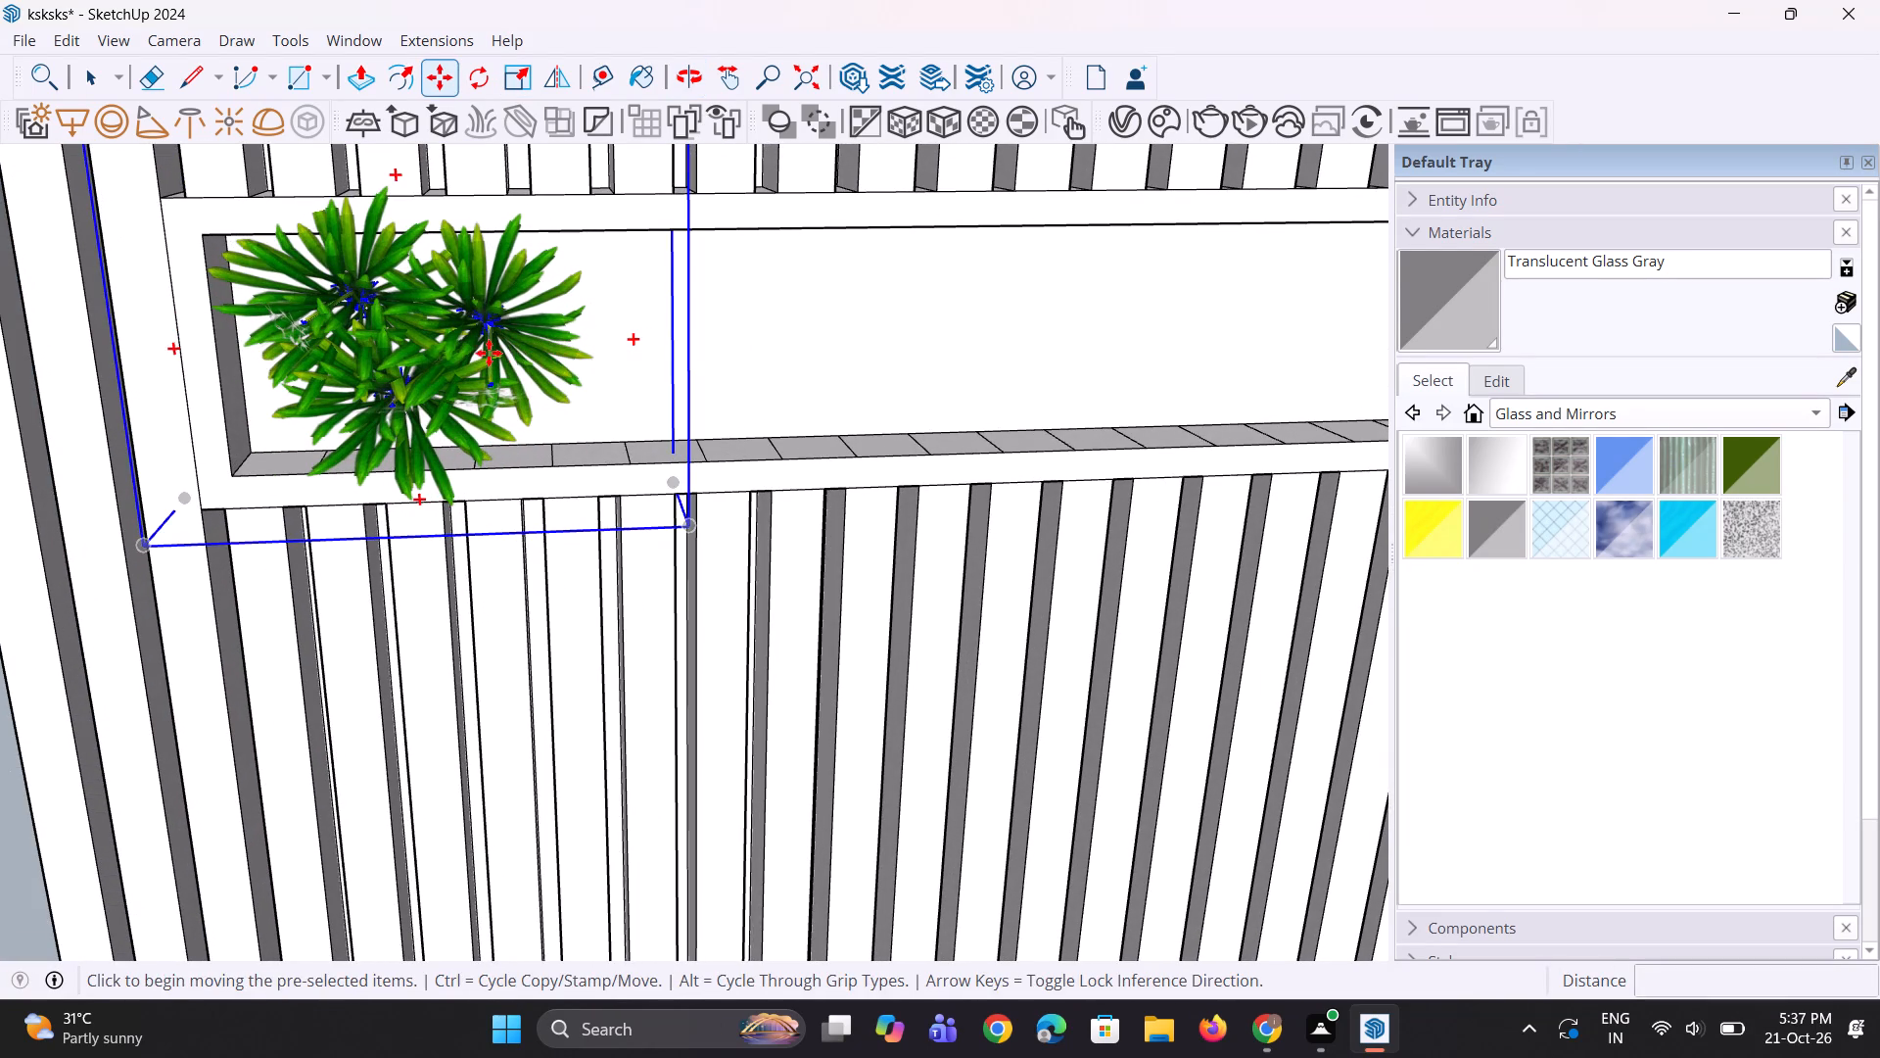
click(423, 356)
Copy the plant along the recess at a spacing of about 1' 7" and array it as 15 copies.
key(m)
click(423, 356)
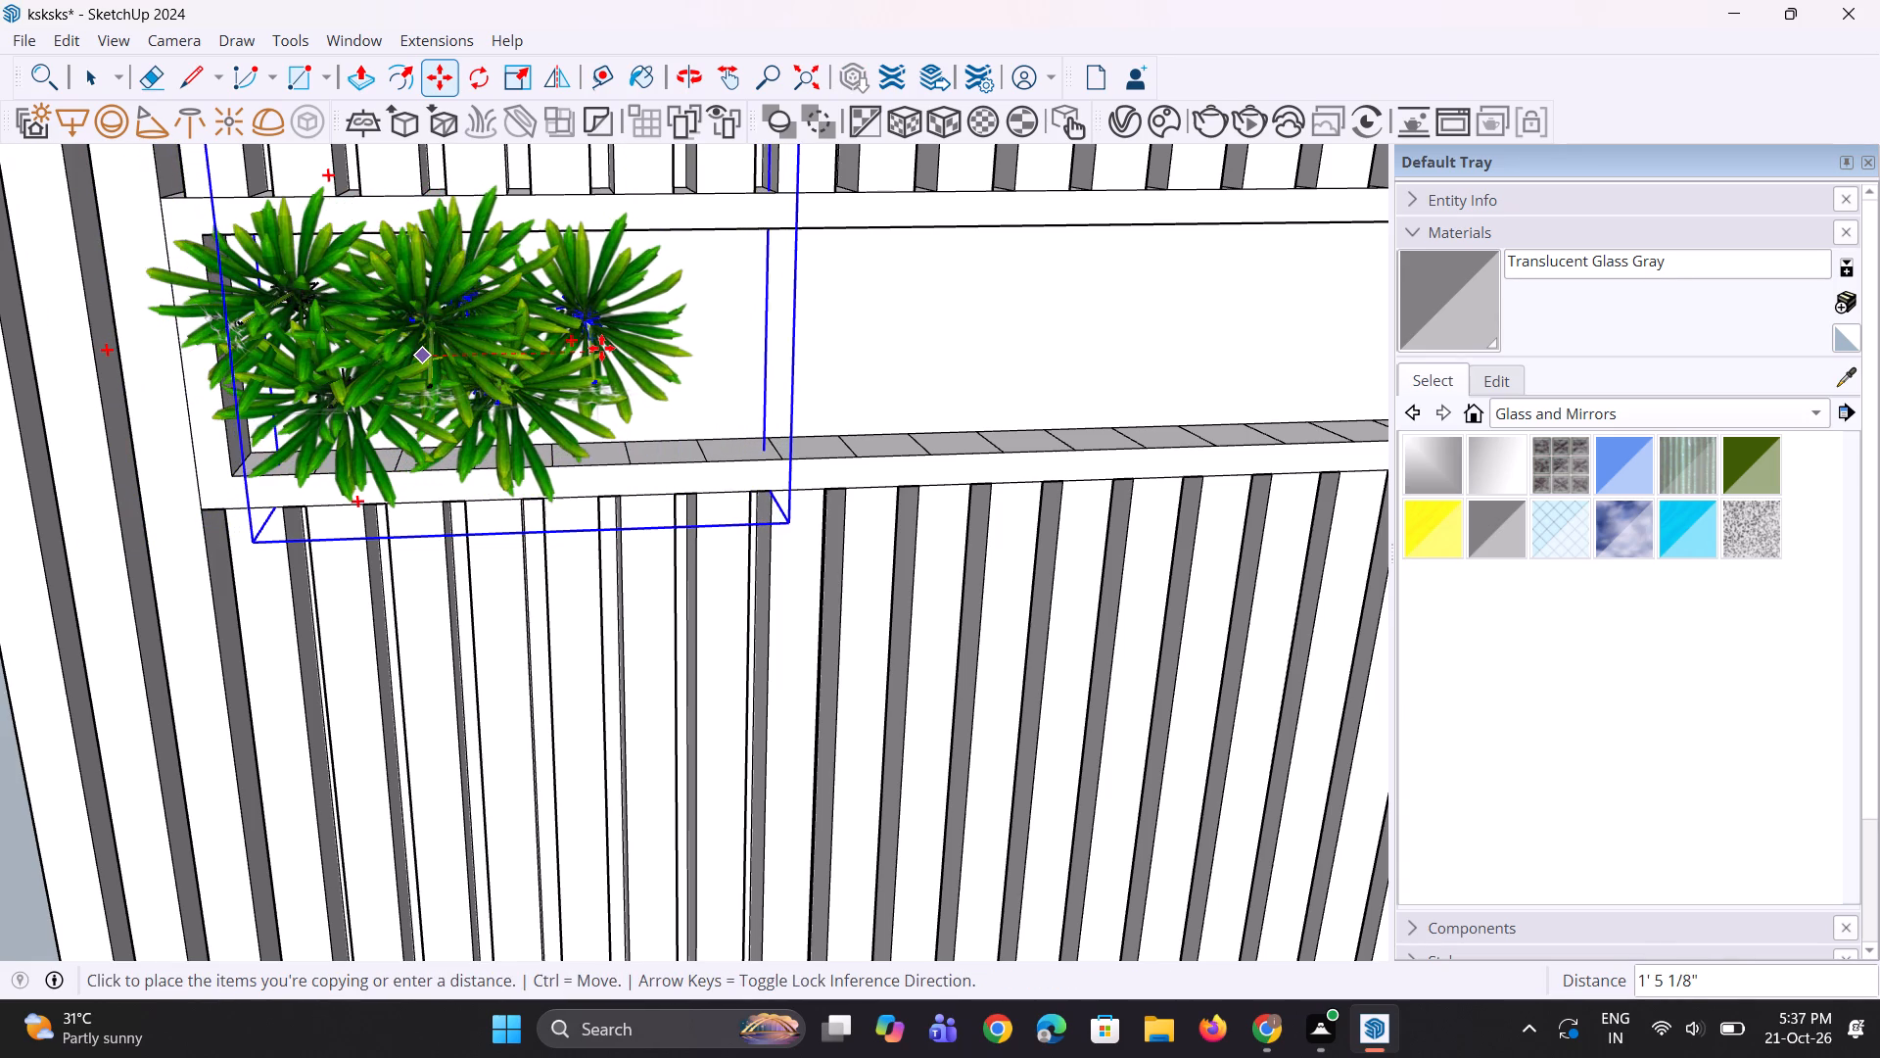
click(616, 351)
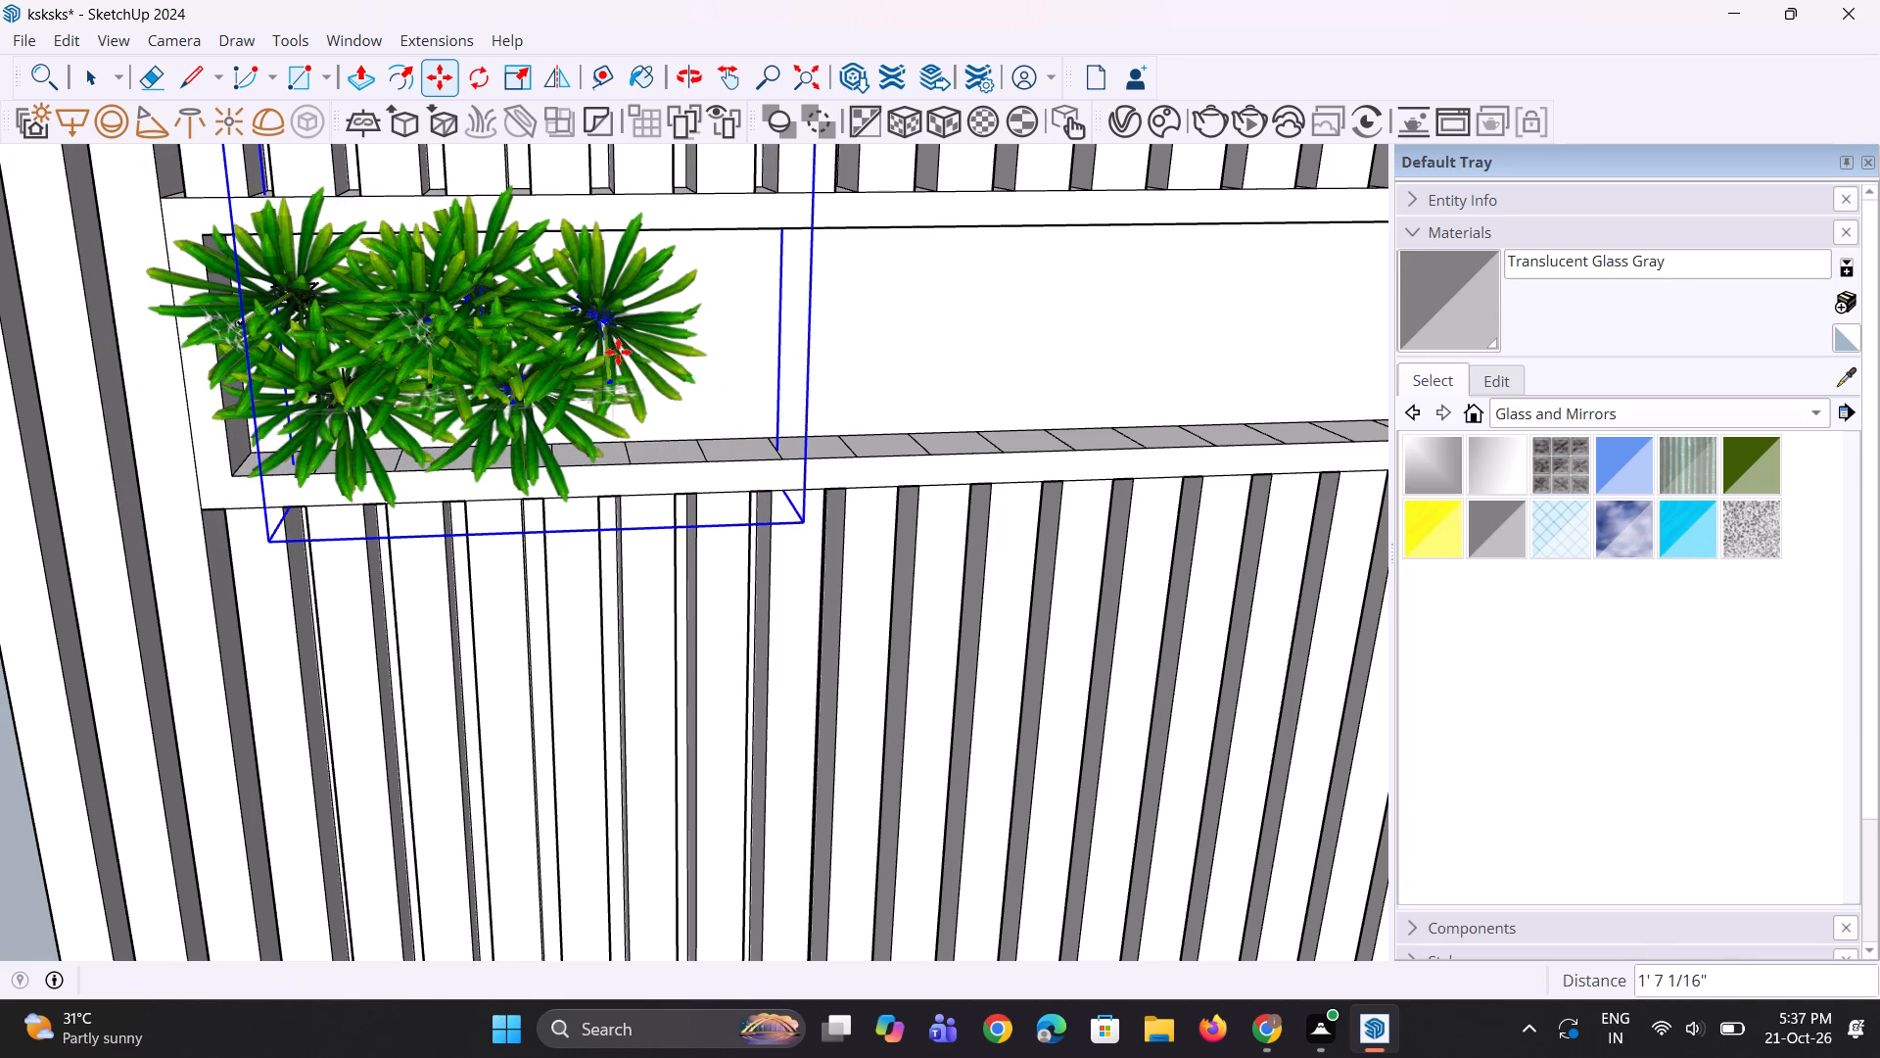
text(*15)
key(Return)
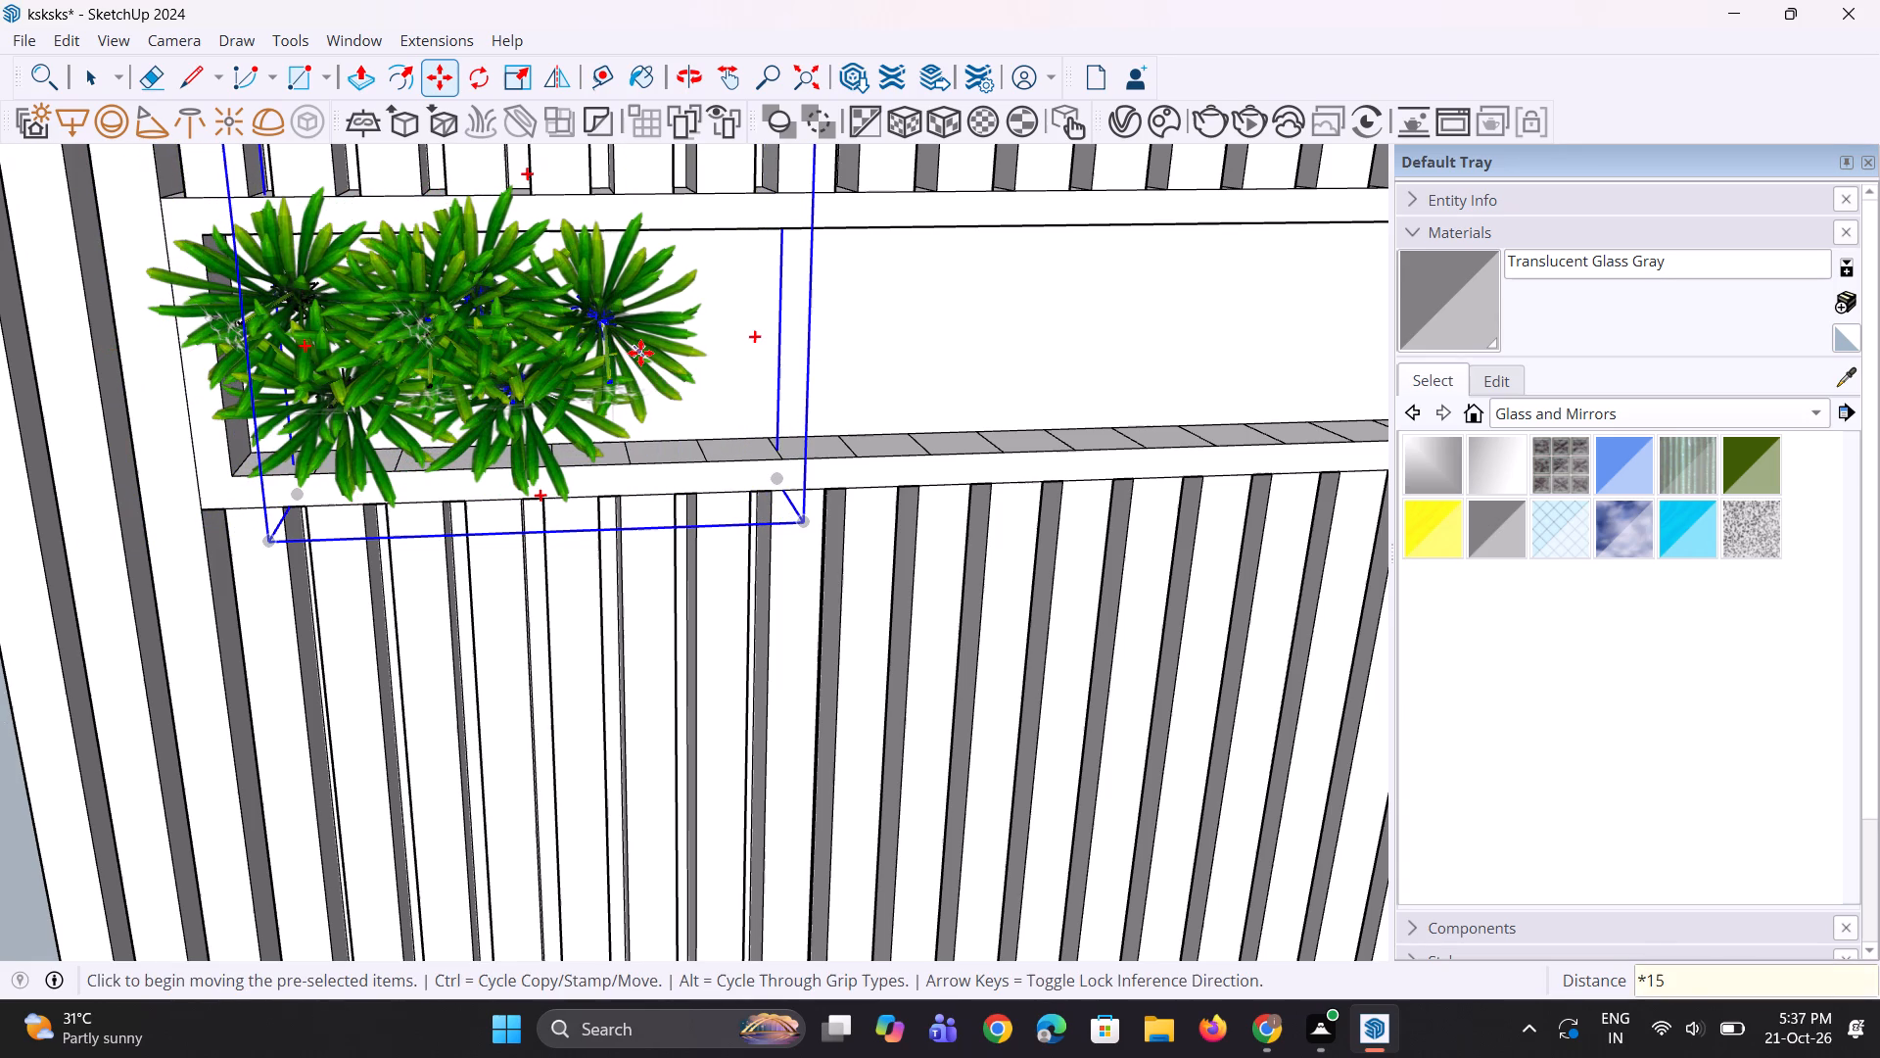
Delete the surplus plant copies that extend past the right end of the slat-wall recess.
scroll(829, 542, down, 8)
scroll(623, 457, down, 6)
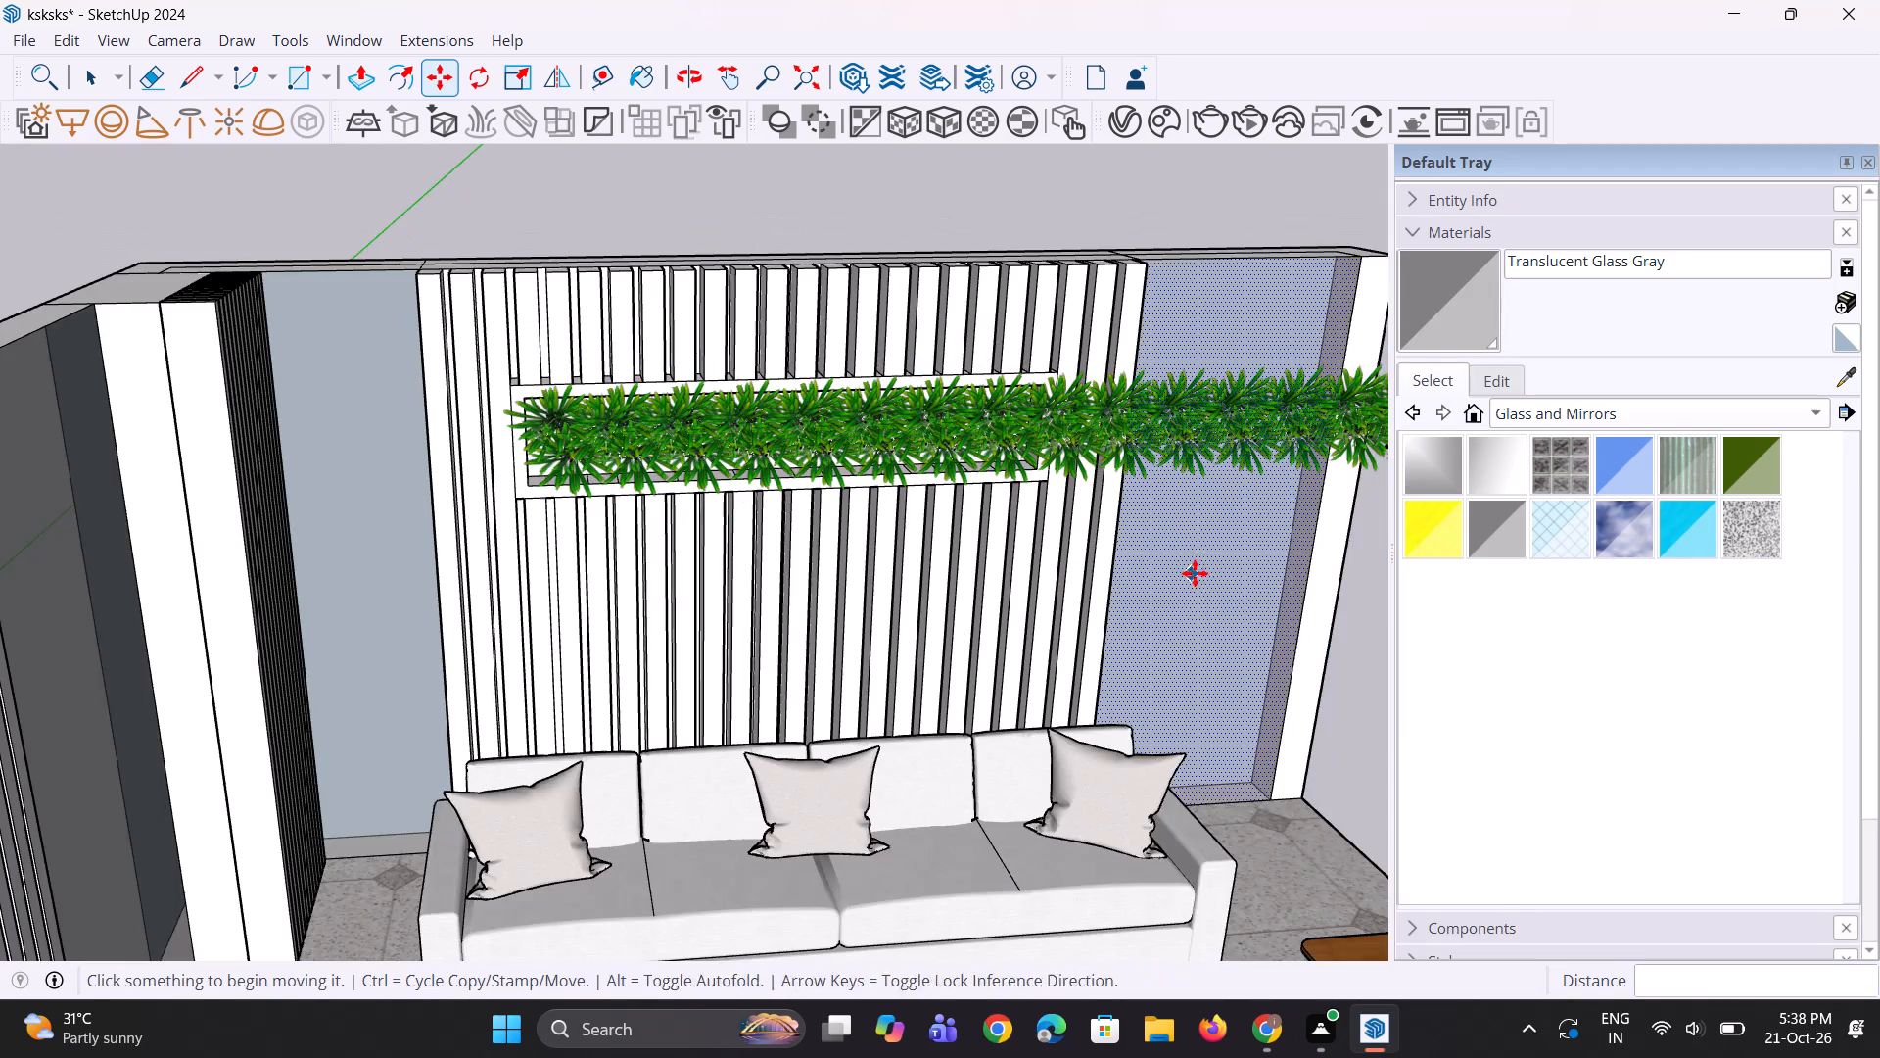
middle_drag(1195, 573, 1073, 562)
scroll(963, 554, down, 11)
key(space)
key(space)
key(space)
scroll(1260, 530, up, 3)
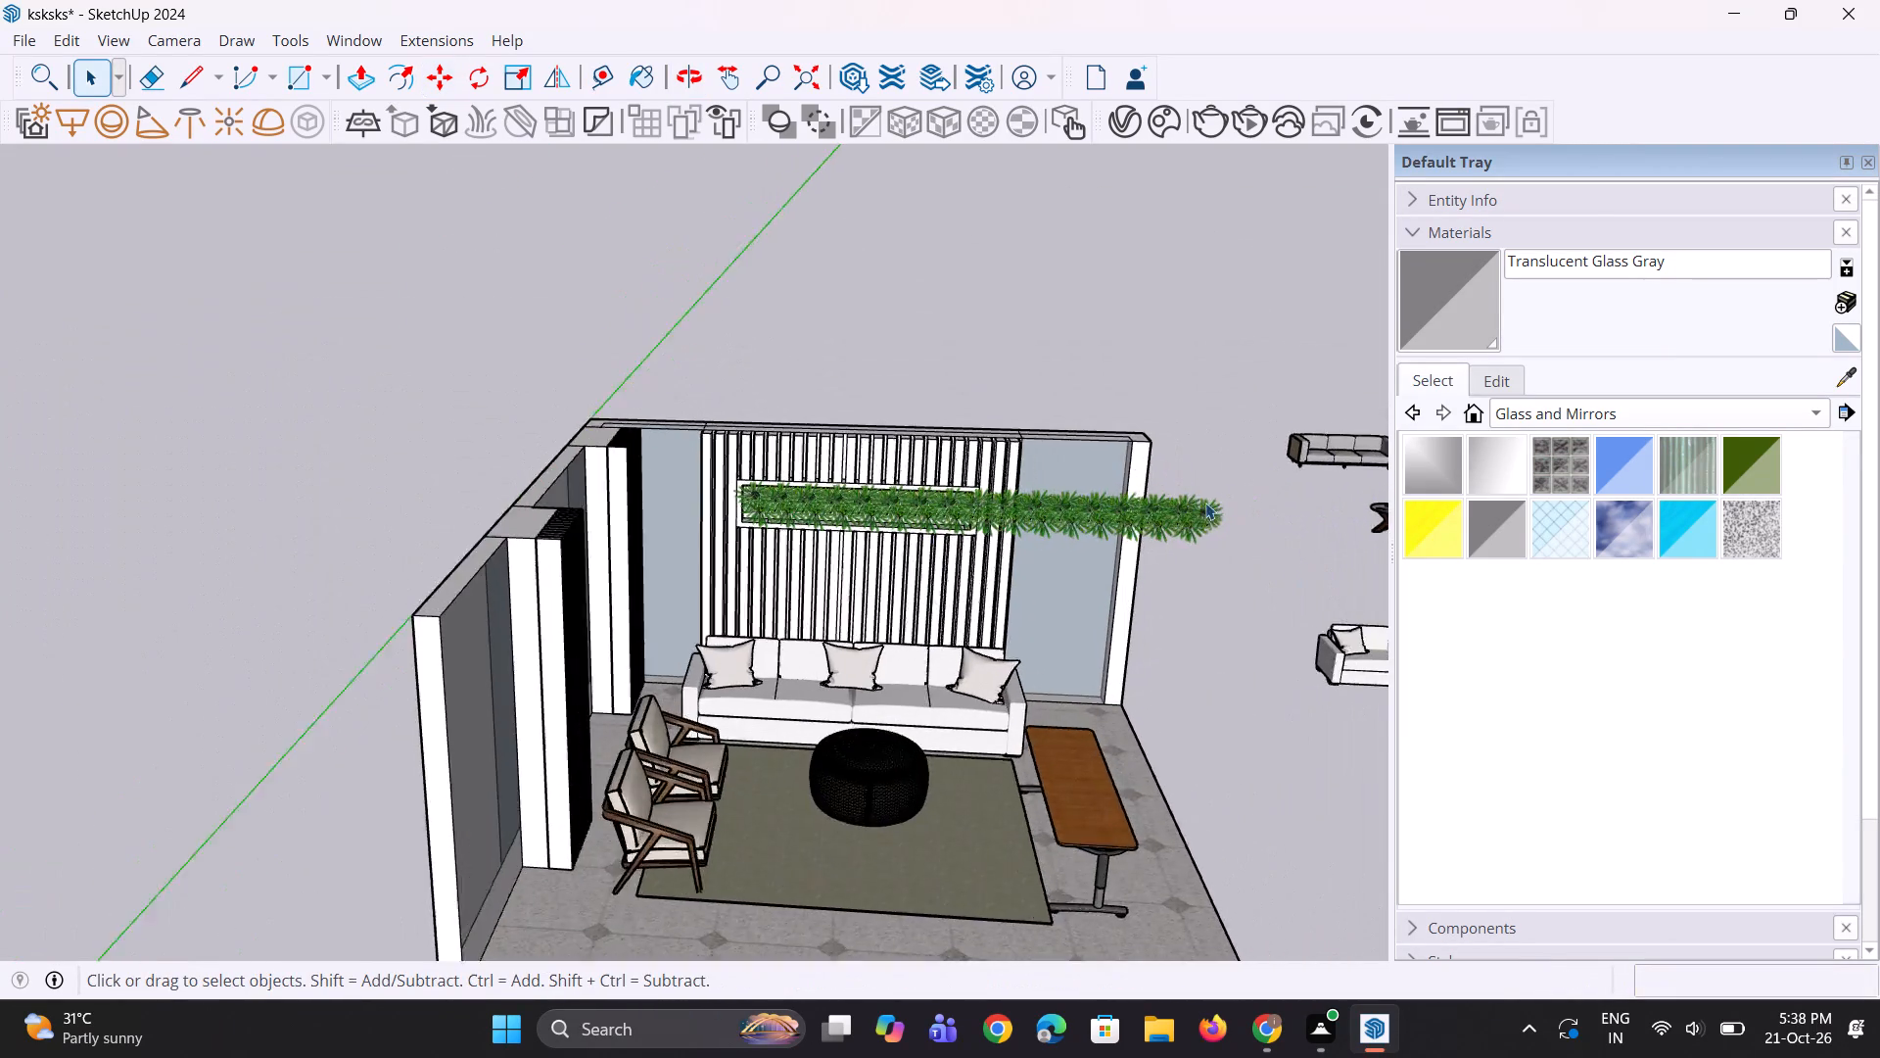
scroll(1205, 503, up, 6)
click(1158, 520)
key(Delete)
click(1111, 520)
key(Delete)
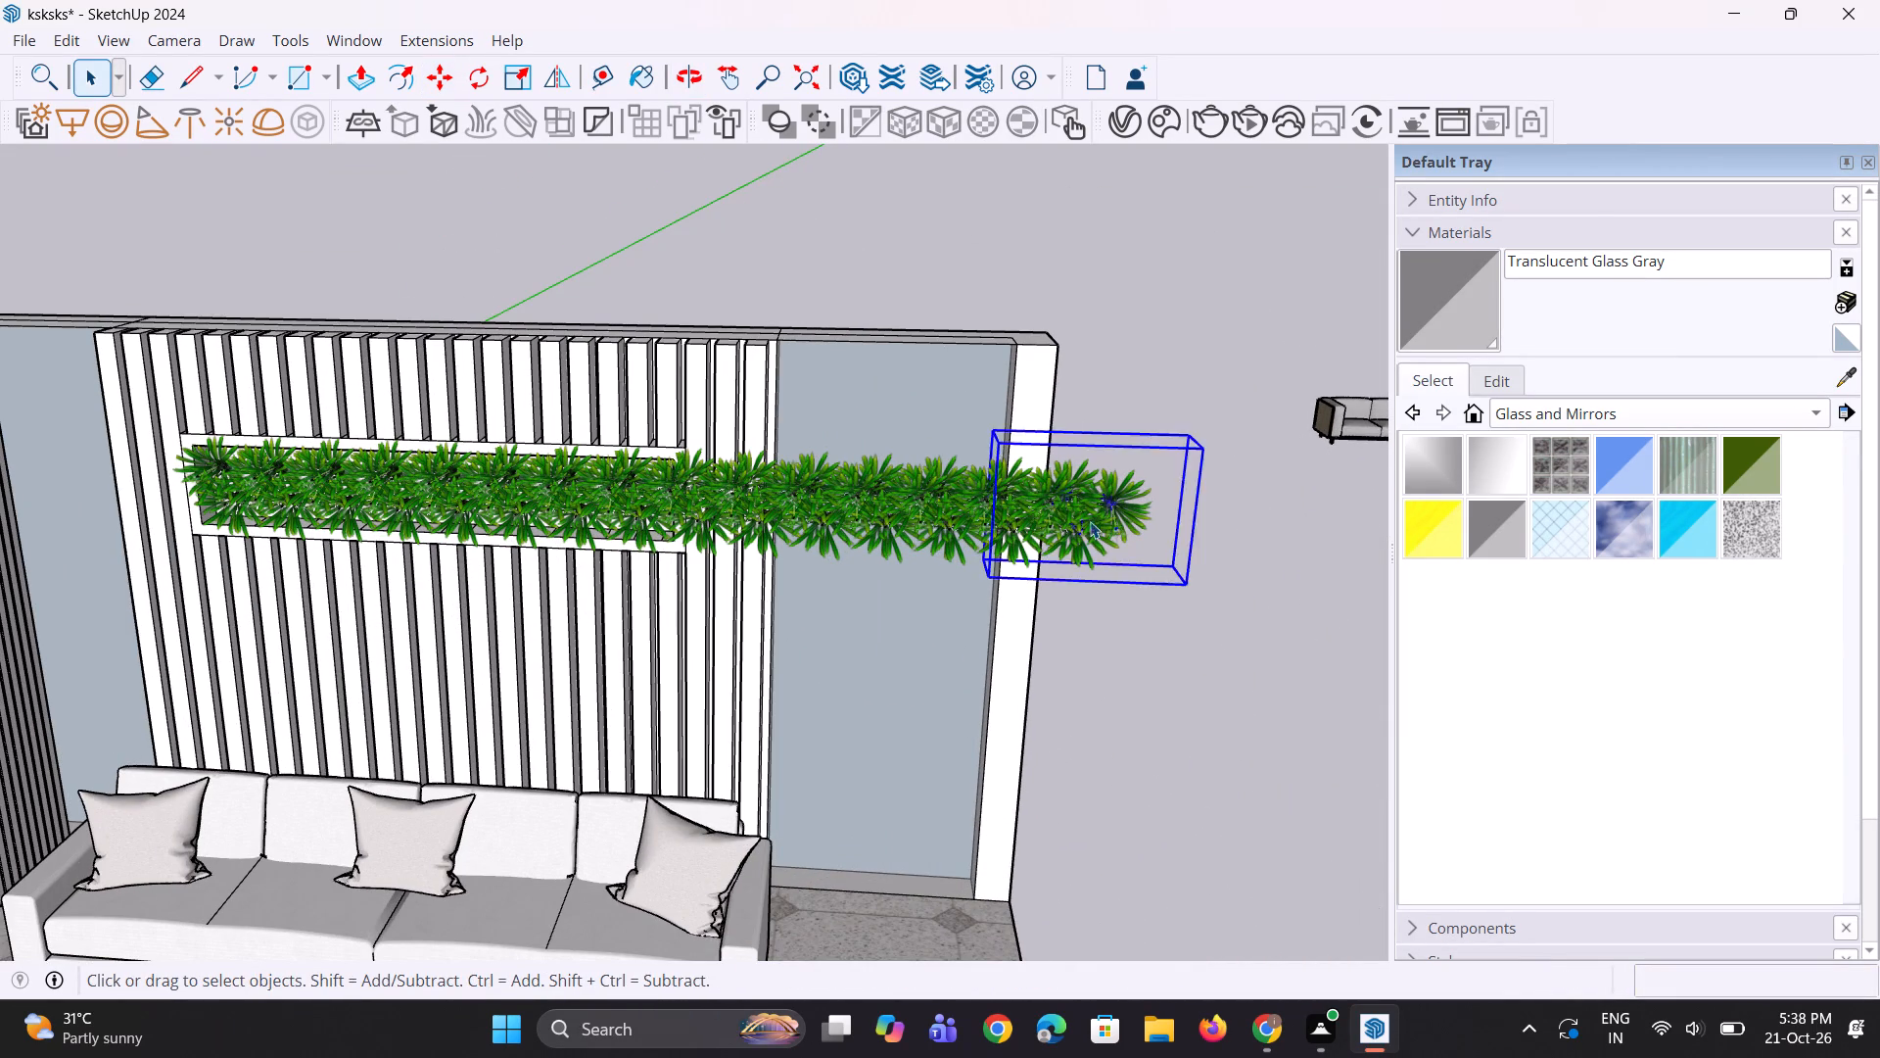
click(1062, 520)
key(Delete)
click(976, 519)
key(Delete)
click(935, 515)
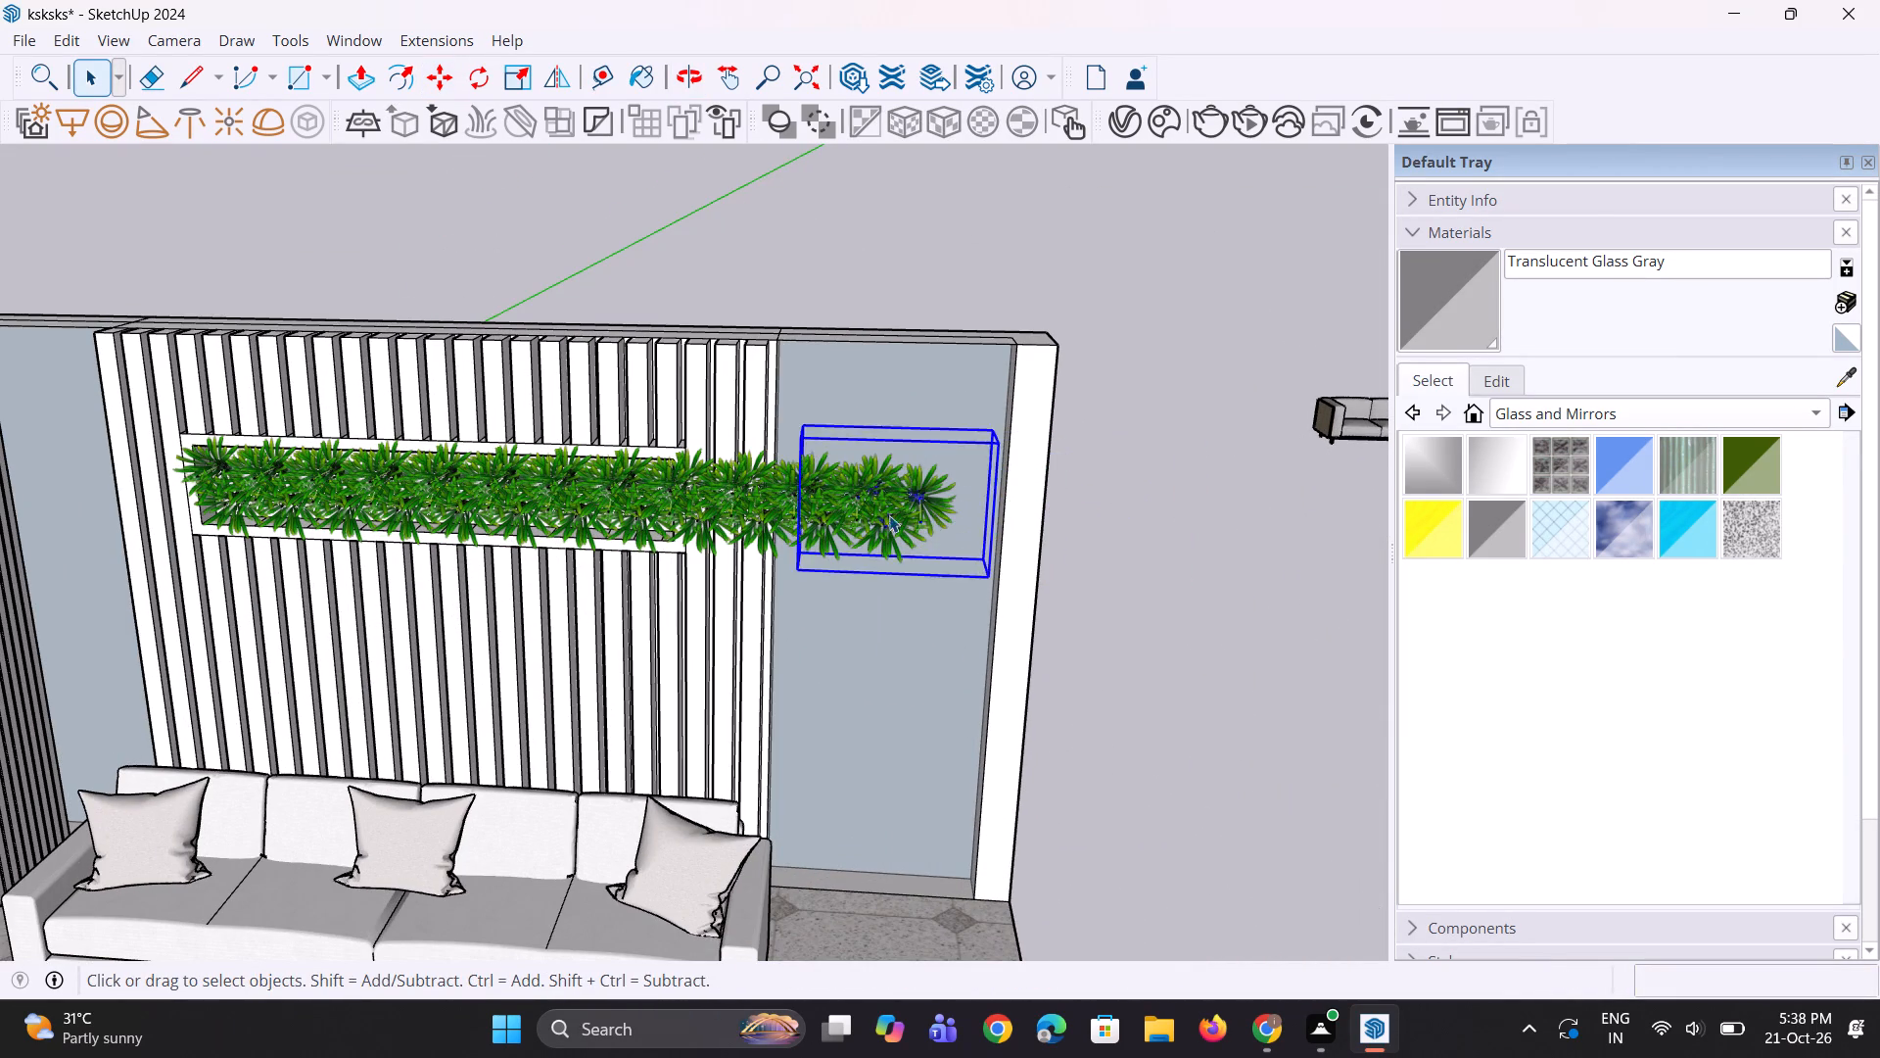
key(Delete)
click(817, 508)
key(Delete)
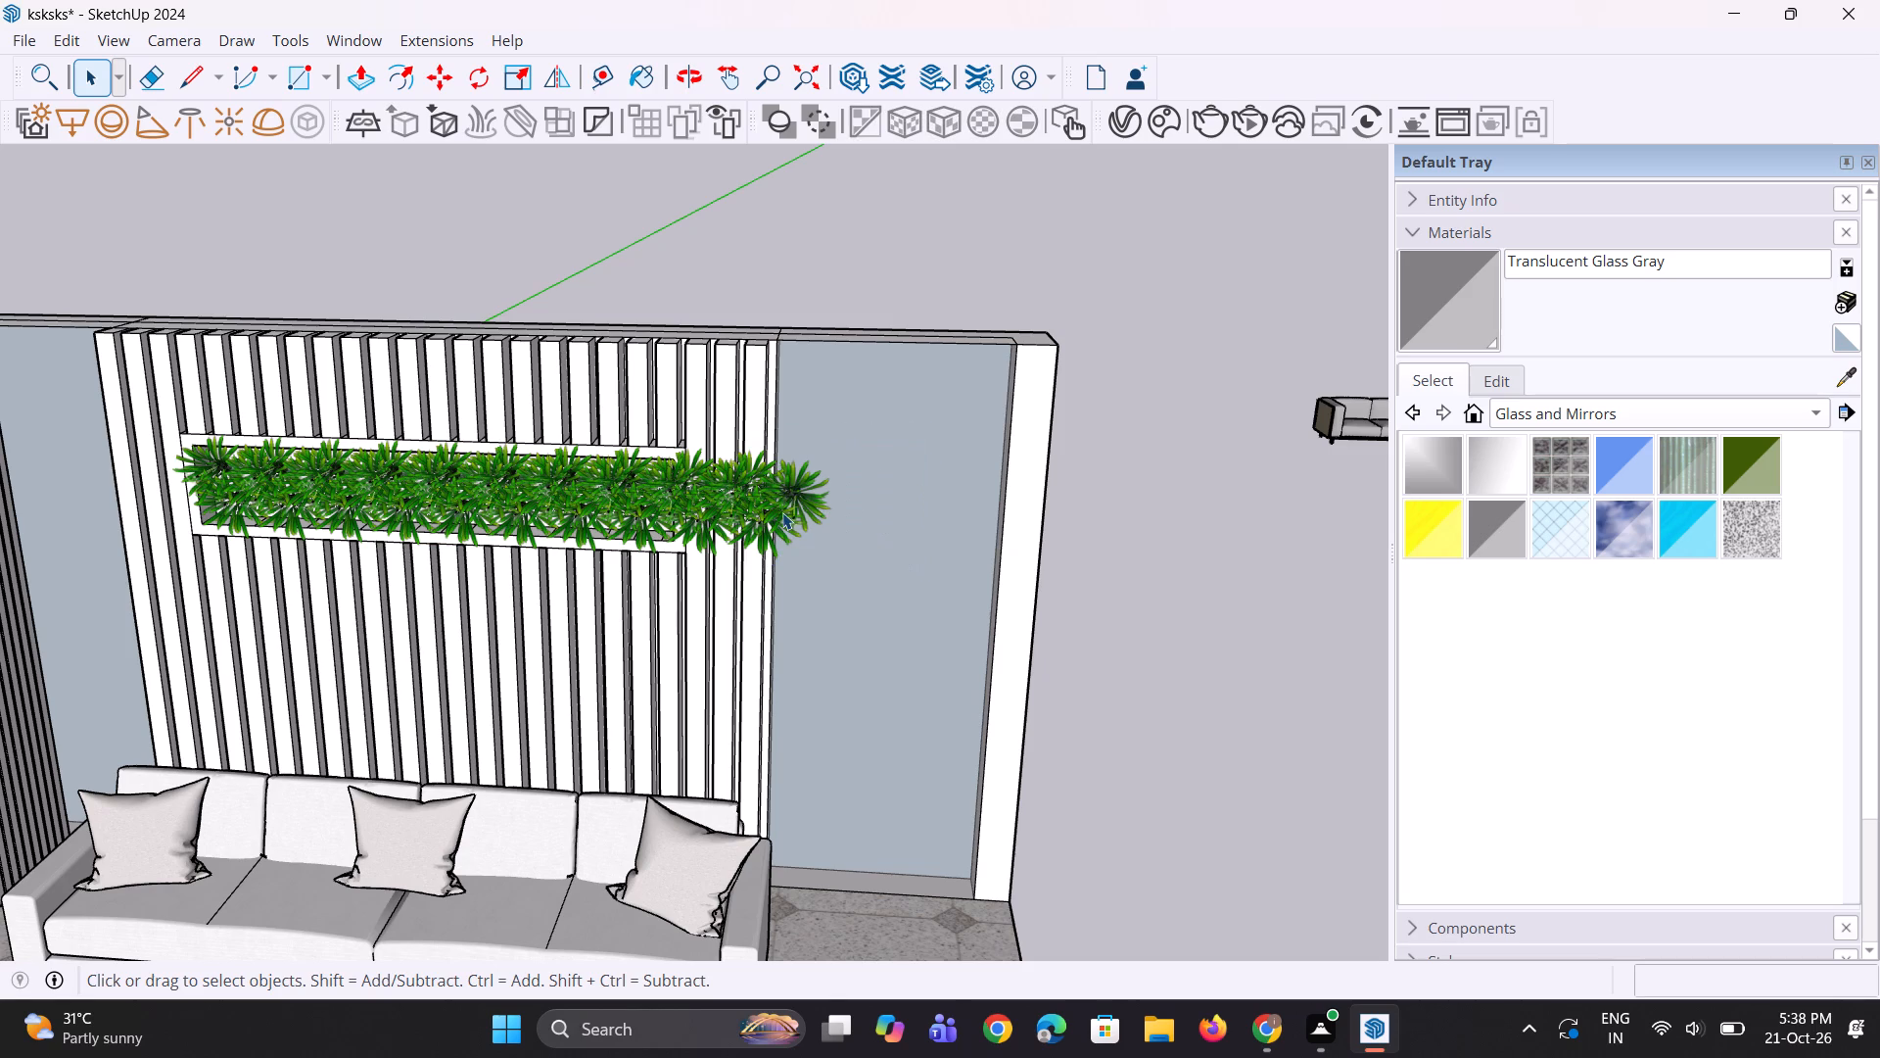
click(782, 512)
key(Delete)
scroll(814, 531, down, 5)
click(778, 511)
key(Delete)
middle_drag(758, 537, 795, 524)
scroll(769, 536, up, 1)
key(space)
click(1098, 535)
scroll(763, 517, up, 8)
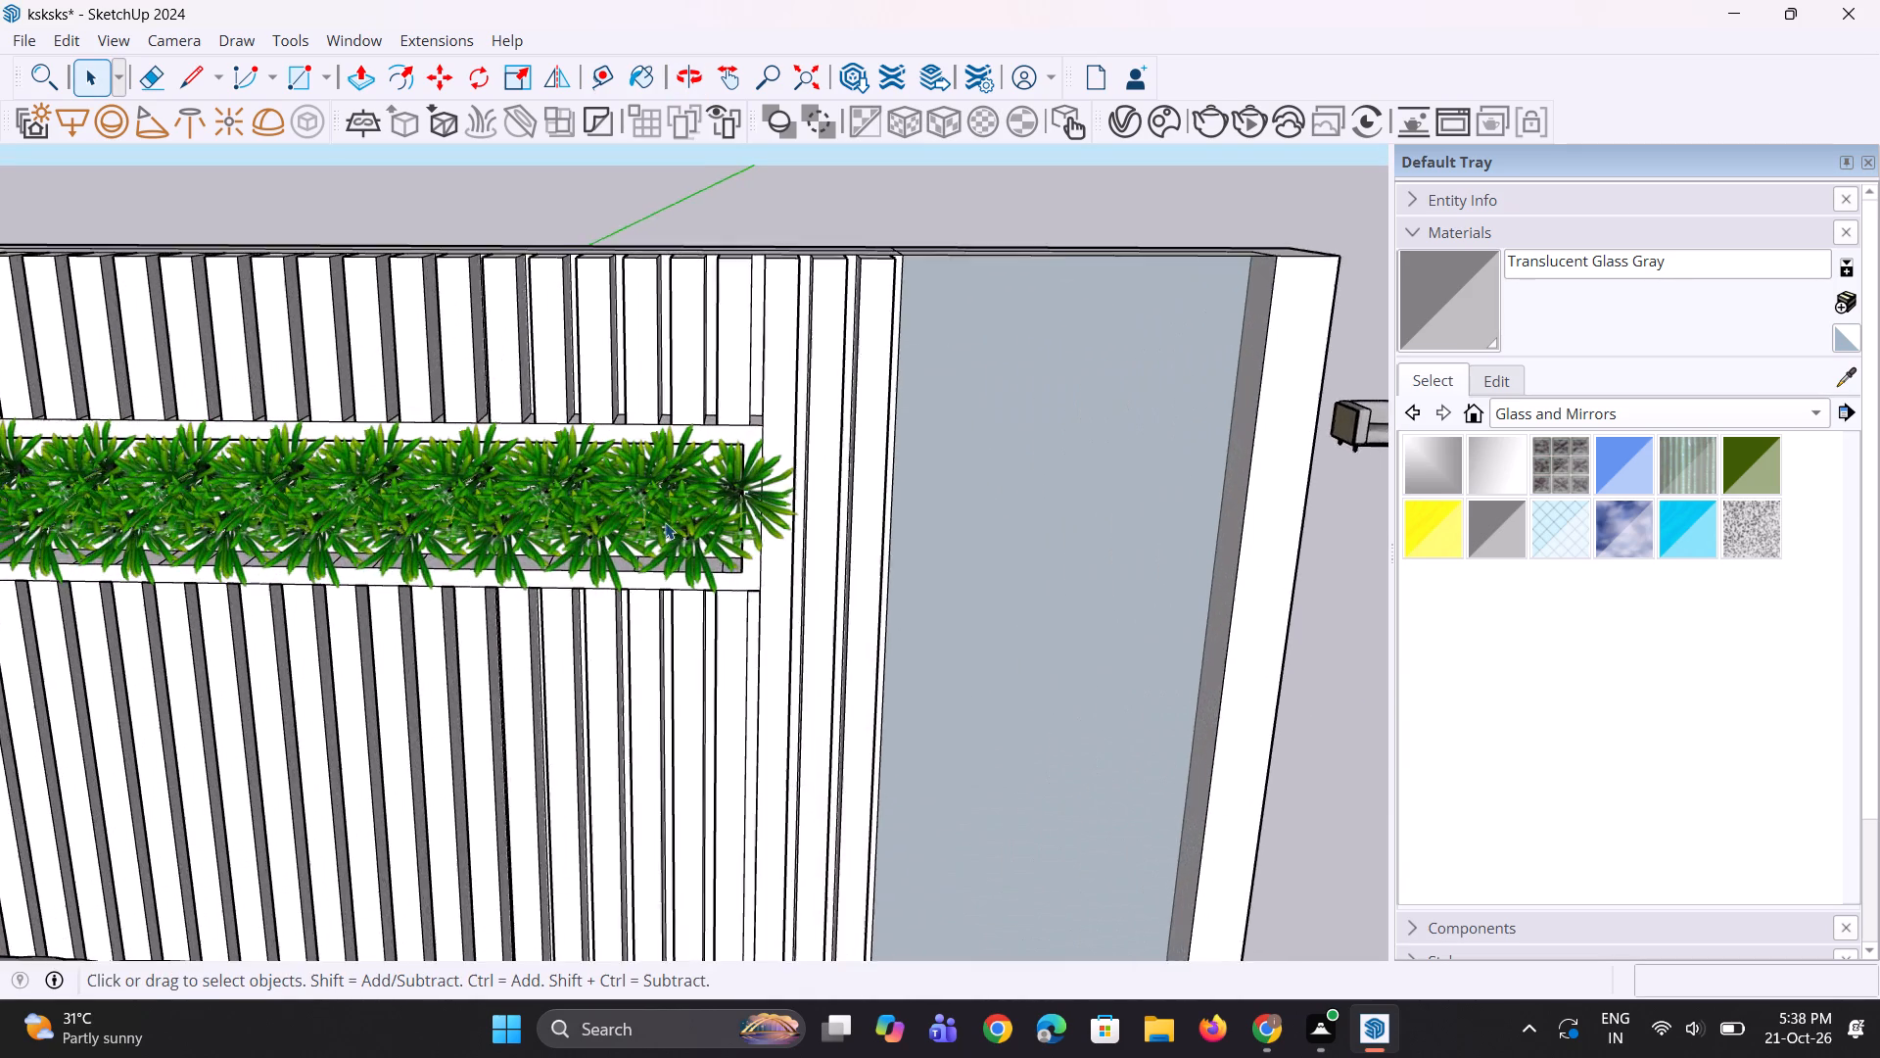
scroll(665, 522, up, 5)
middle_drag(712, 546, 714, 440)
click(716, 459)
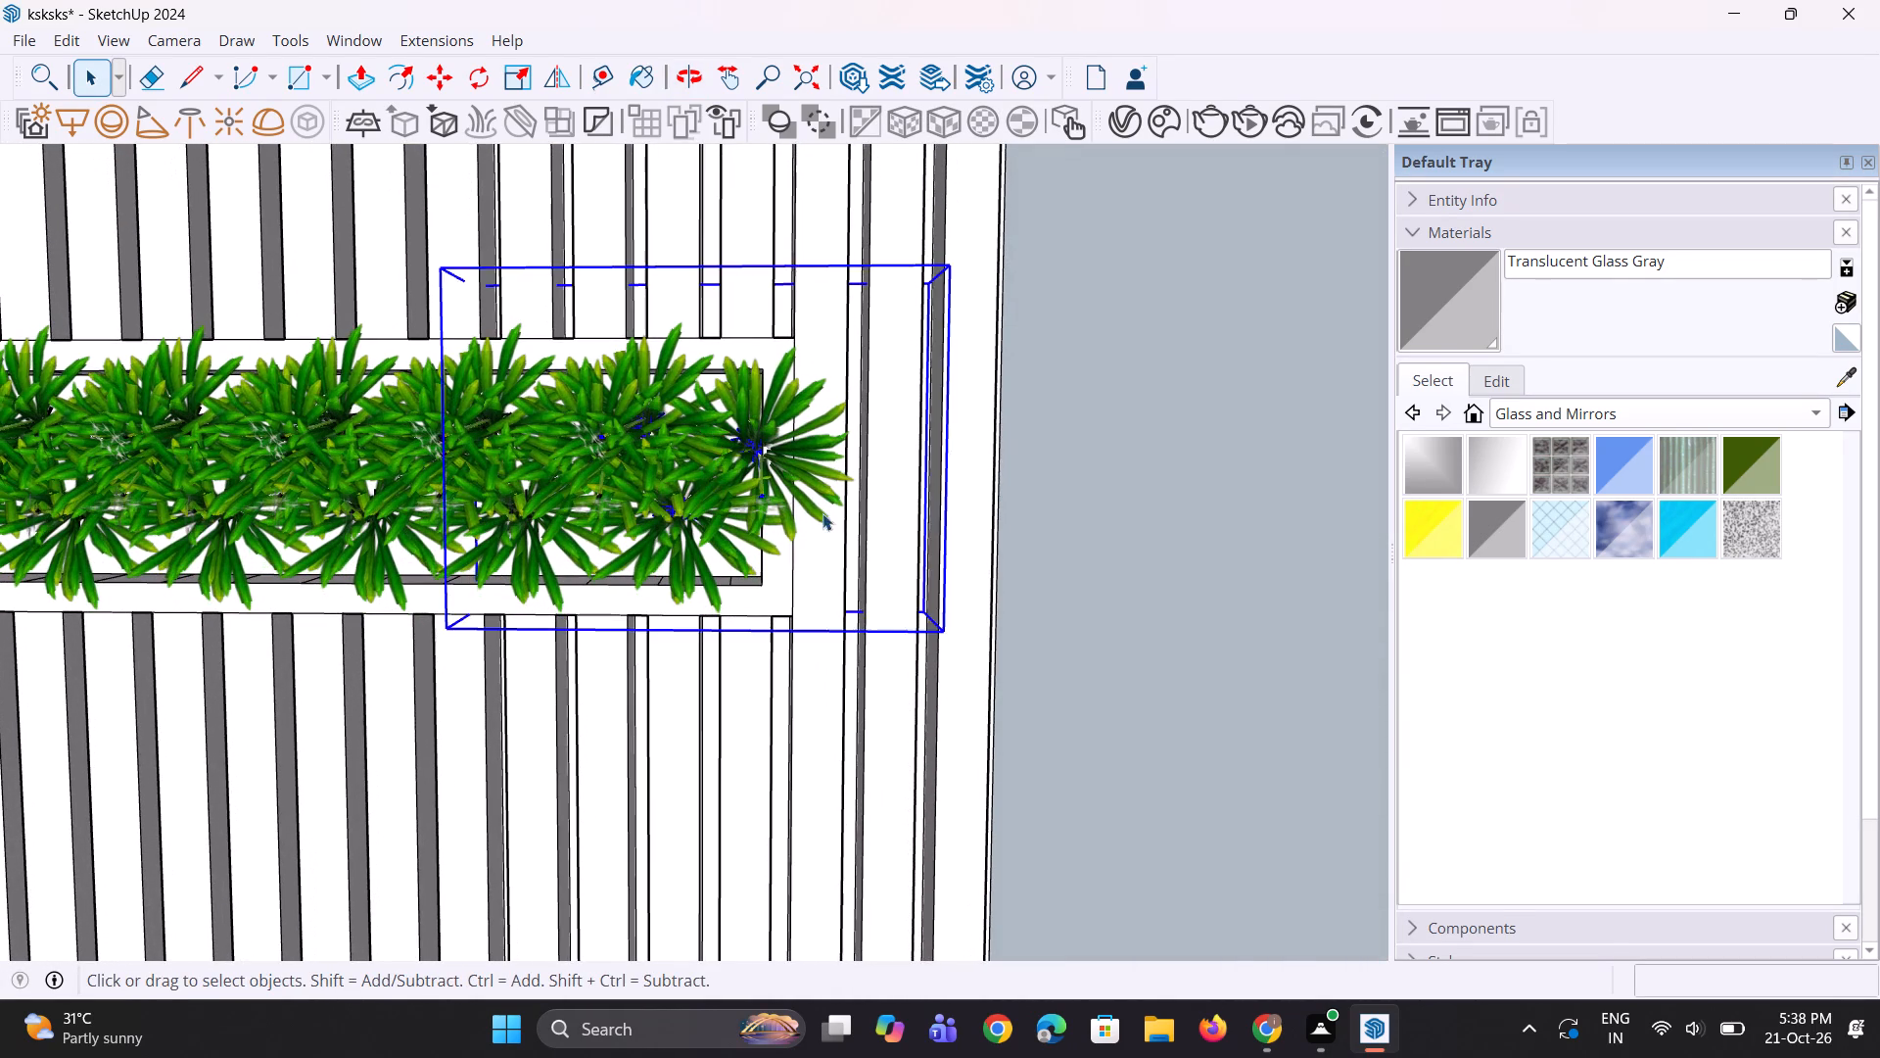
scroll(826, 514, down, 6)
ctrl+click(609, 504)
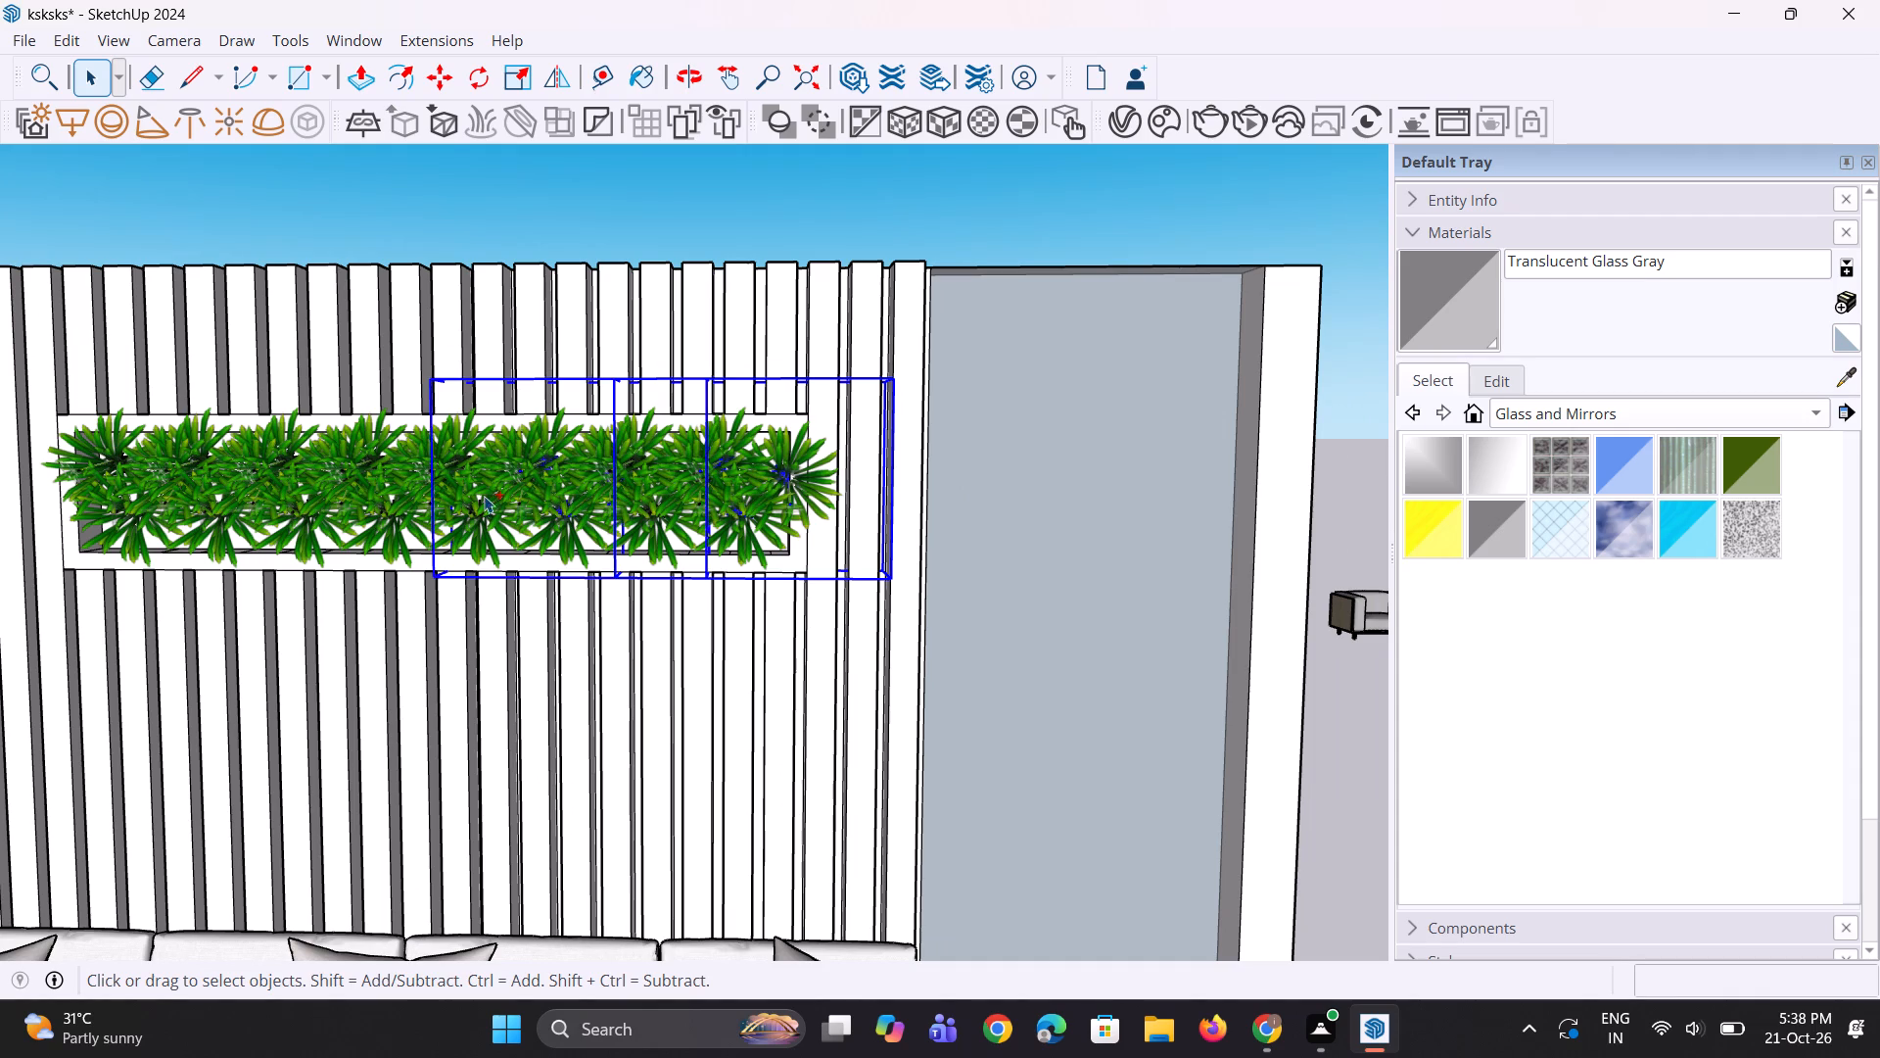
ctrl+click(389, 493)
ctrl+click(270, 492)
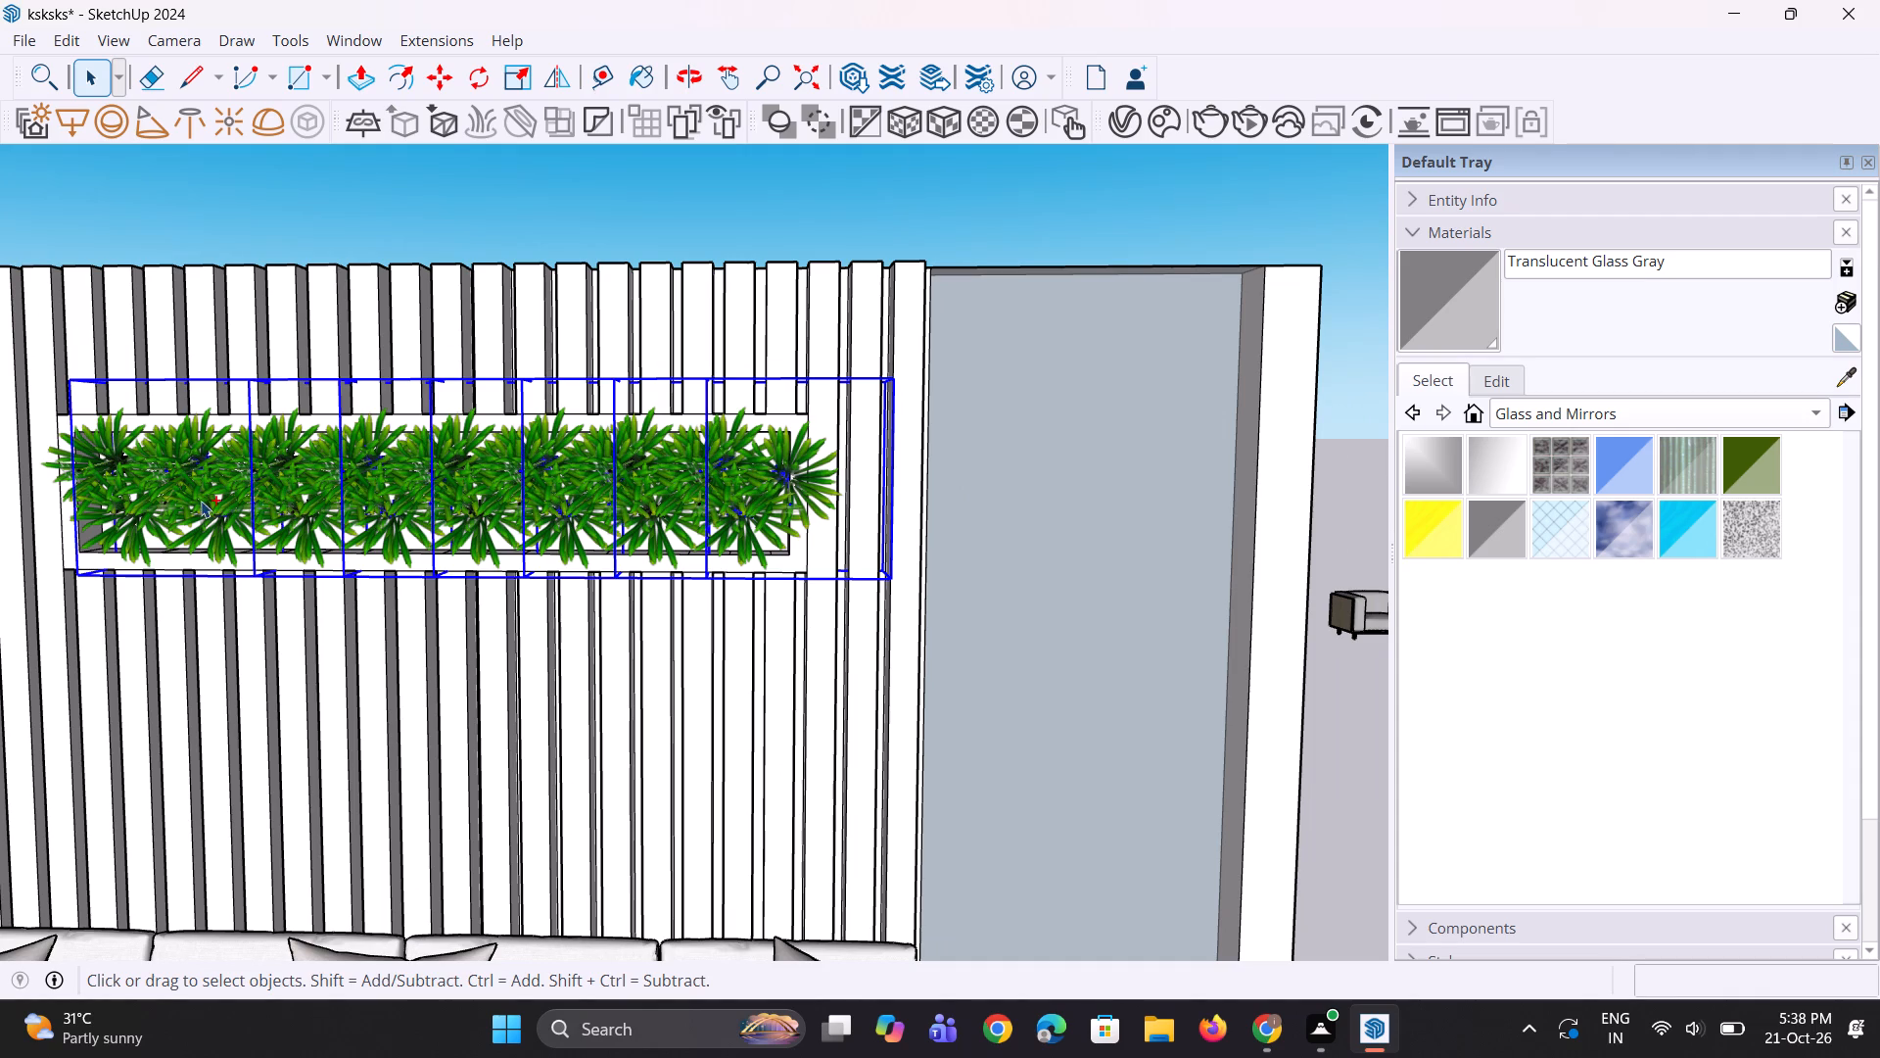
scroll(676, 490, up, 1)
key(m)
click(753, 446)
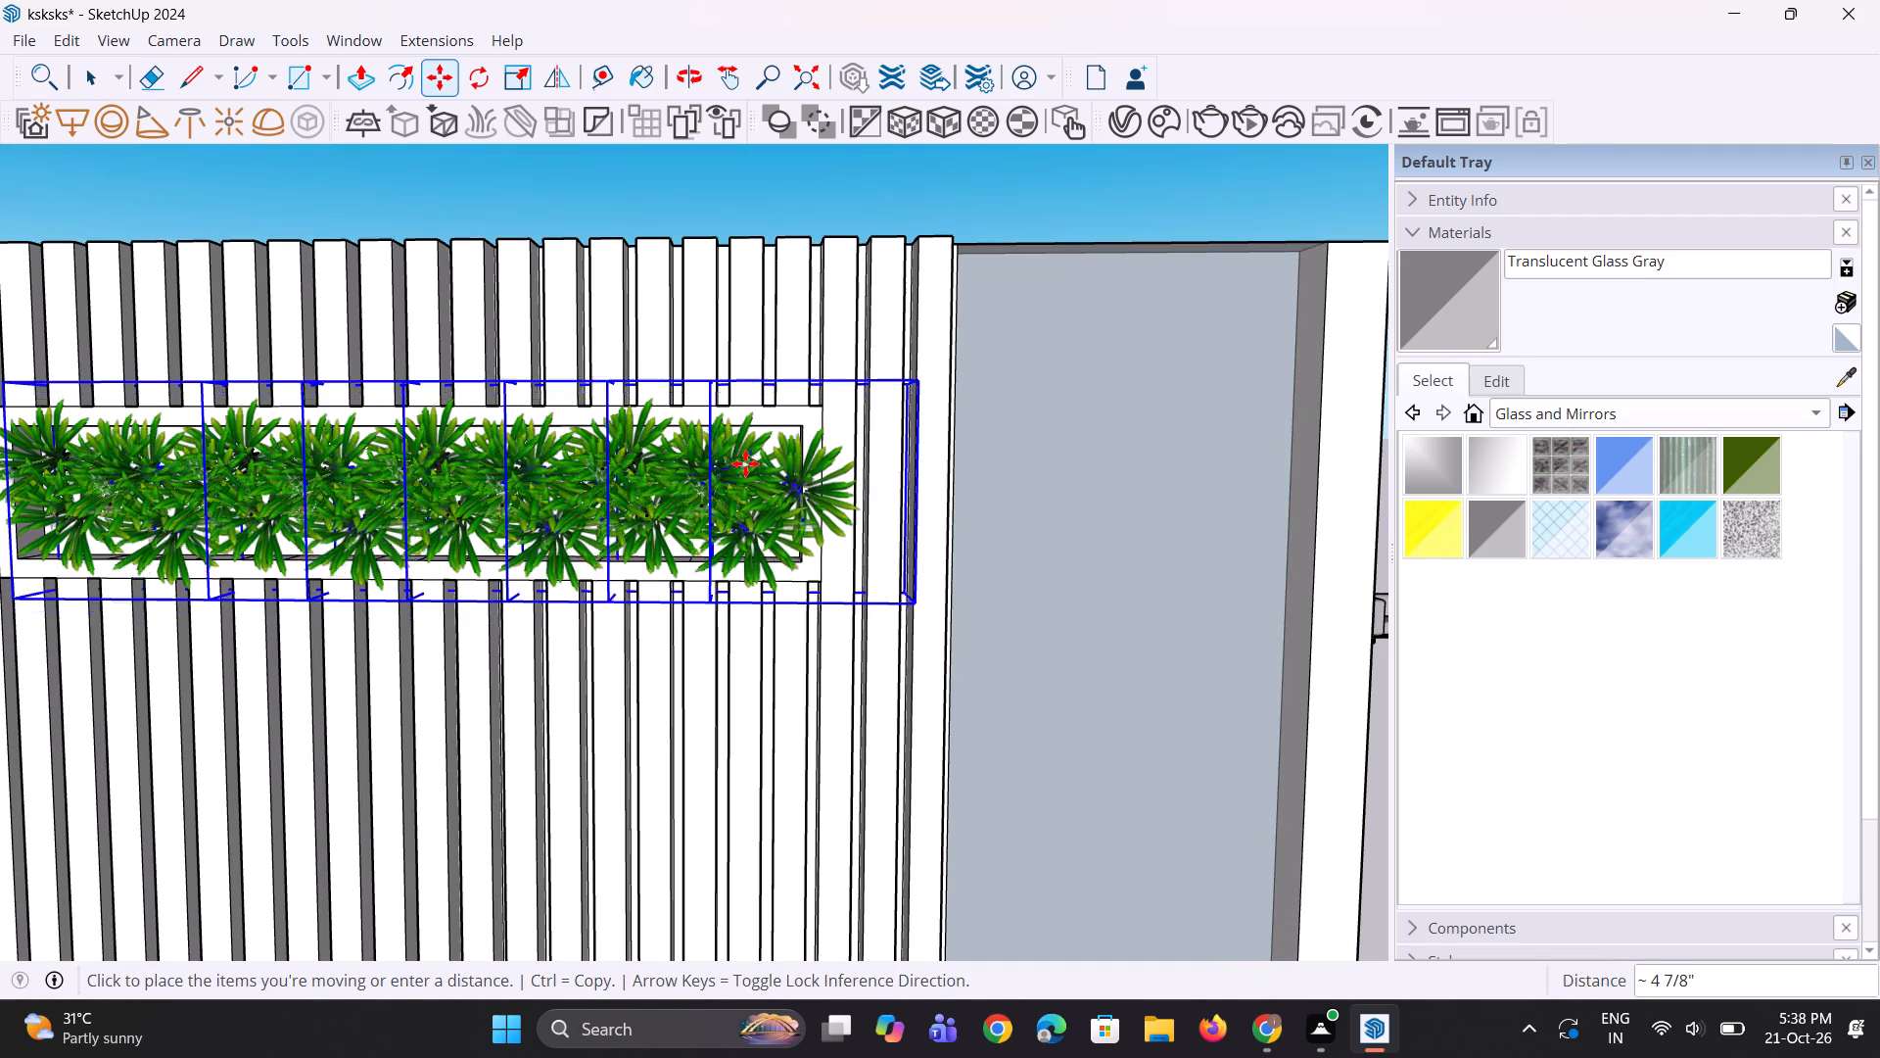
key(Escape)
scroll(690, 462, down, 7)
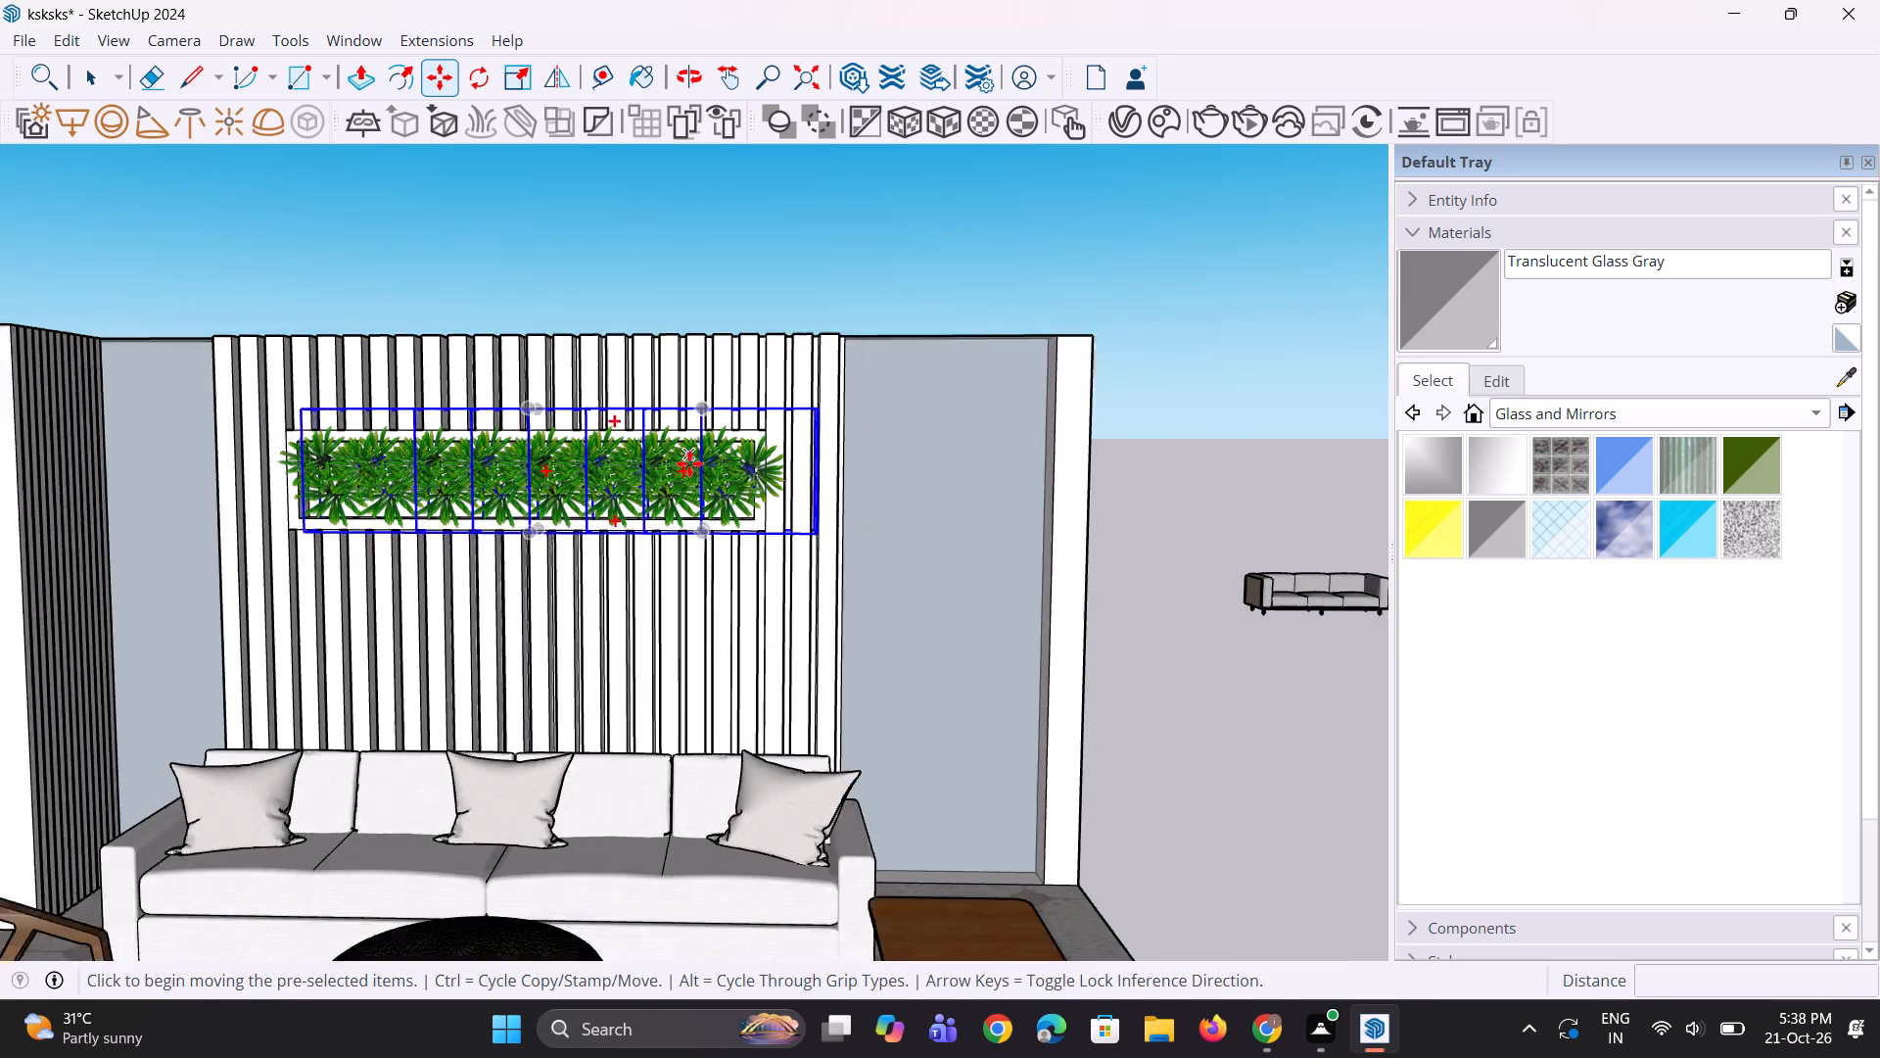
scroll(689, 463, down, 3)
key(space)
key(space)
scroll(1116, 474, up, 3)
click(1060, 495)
Select the plants along the slat-wall recess together and lower them about 3 1/4".
scroll(440, 524, down, 4)
middle_drag(435, 544, 635, 529)
scroll(165, 485, up, 10)
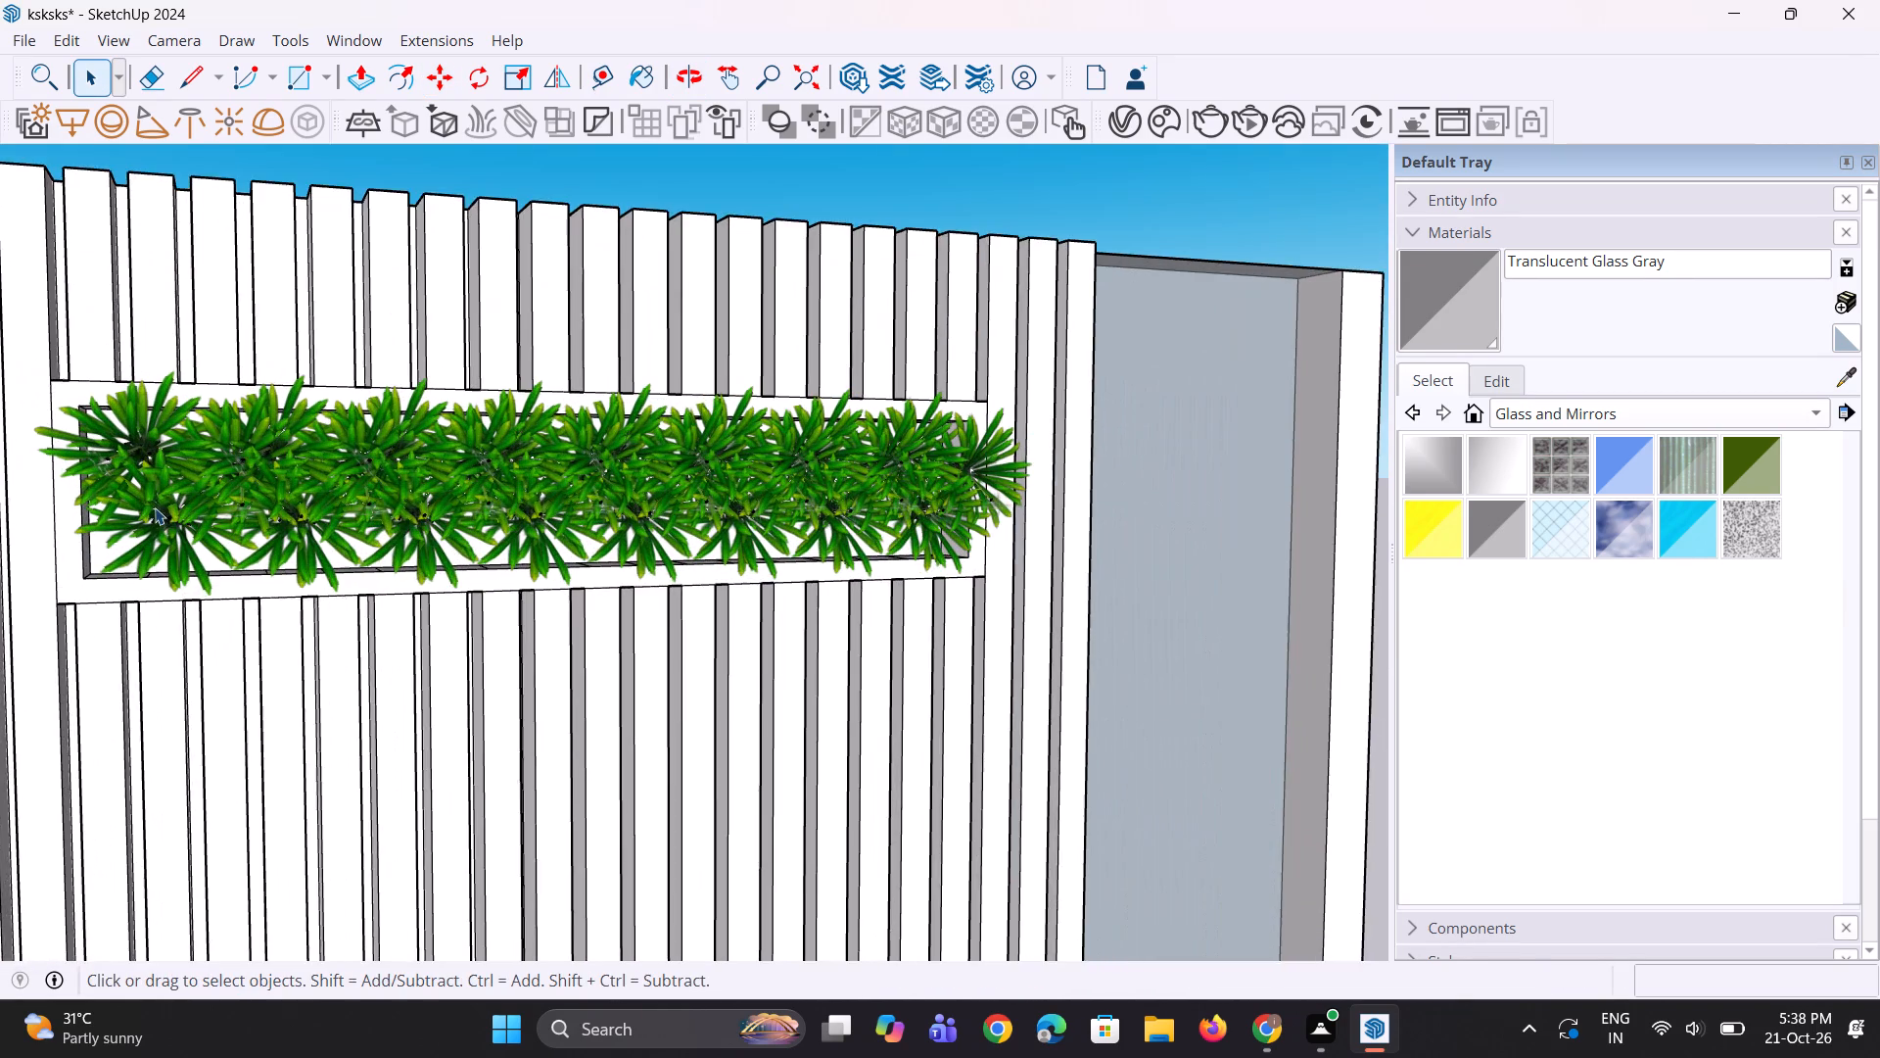
click(155, 507)
scroll(187, 466, up, 5)
ctrl+click(189, 440)
ctrl+double_click(230, 448)
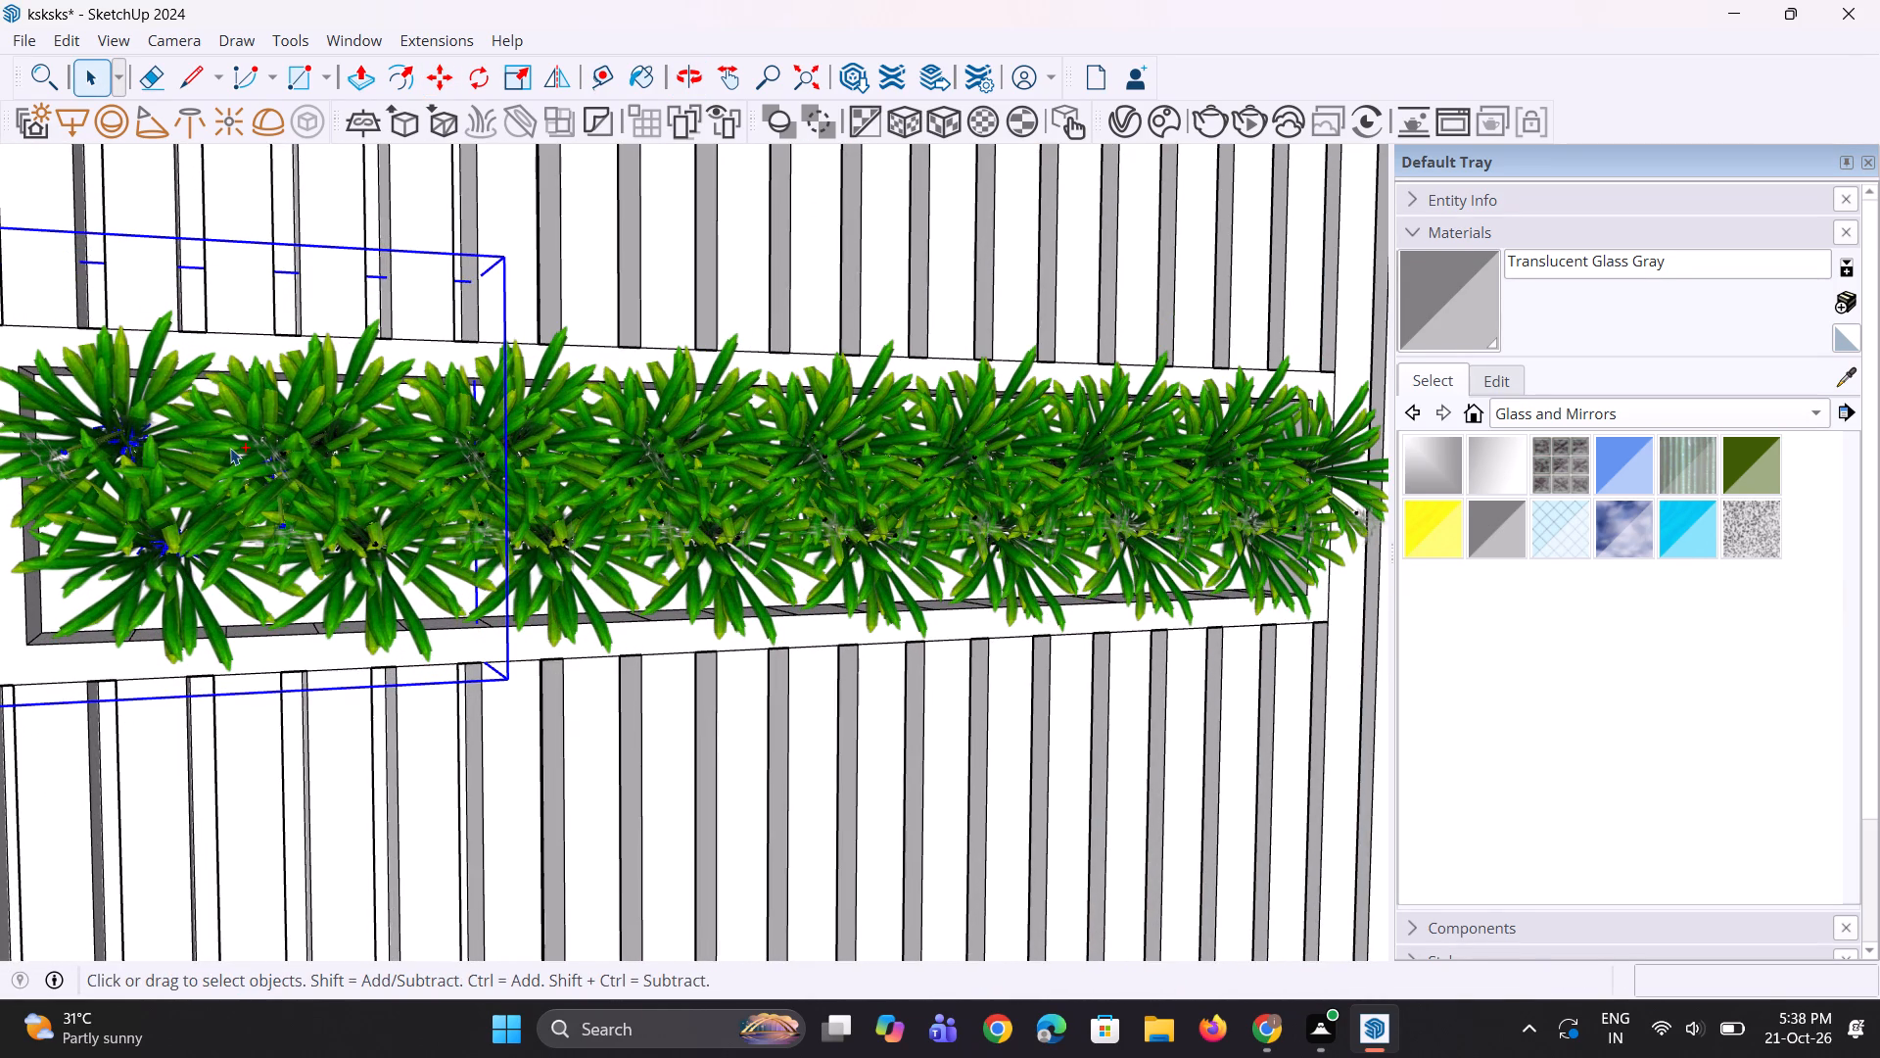
ctrl+click(255, 474)
ctrl+click(323, 503)
ctrl+drag(373, 503, 382, 503)
ctrl+click(458, 503)
ctrl+drag(468, 501, 480, 498)
ctrl+drag(525, 496, 534, 495)
ctrl+click(556, 490)
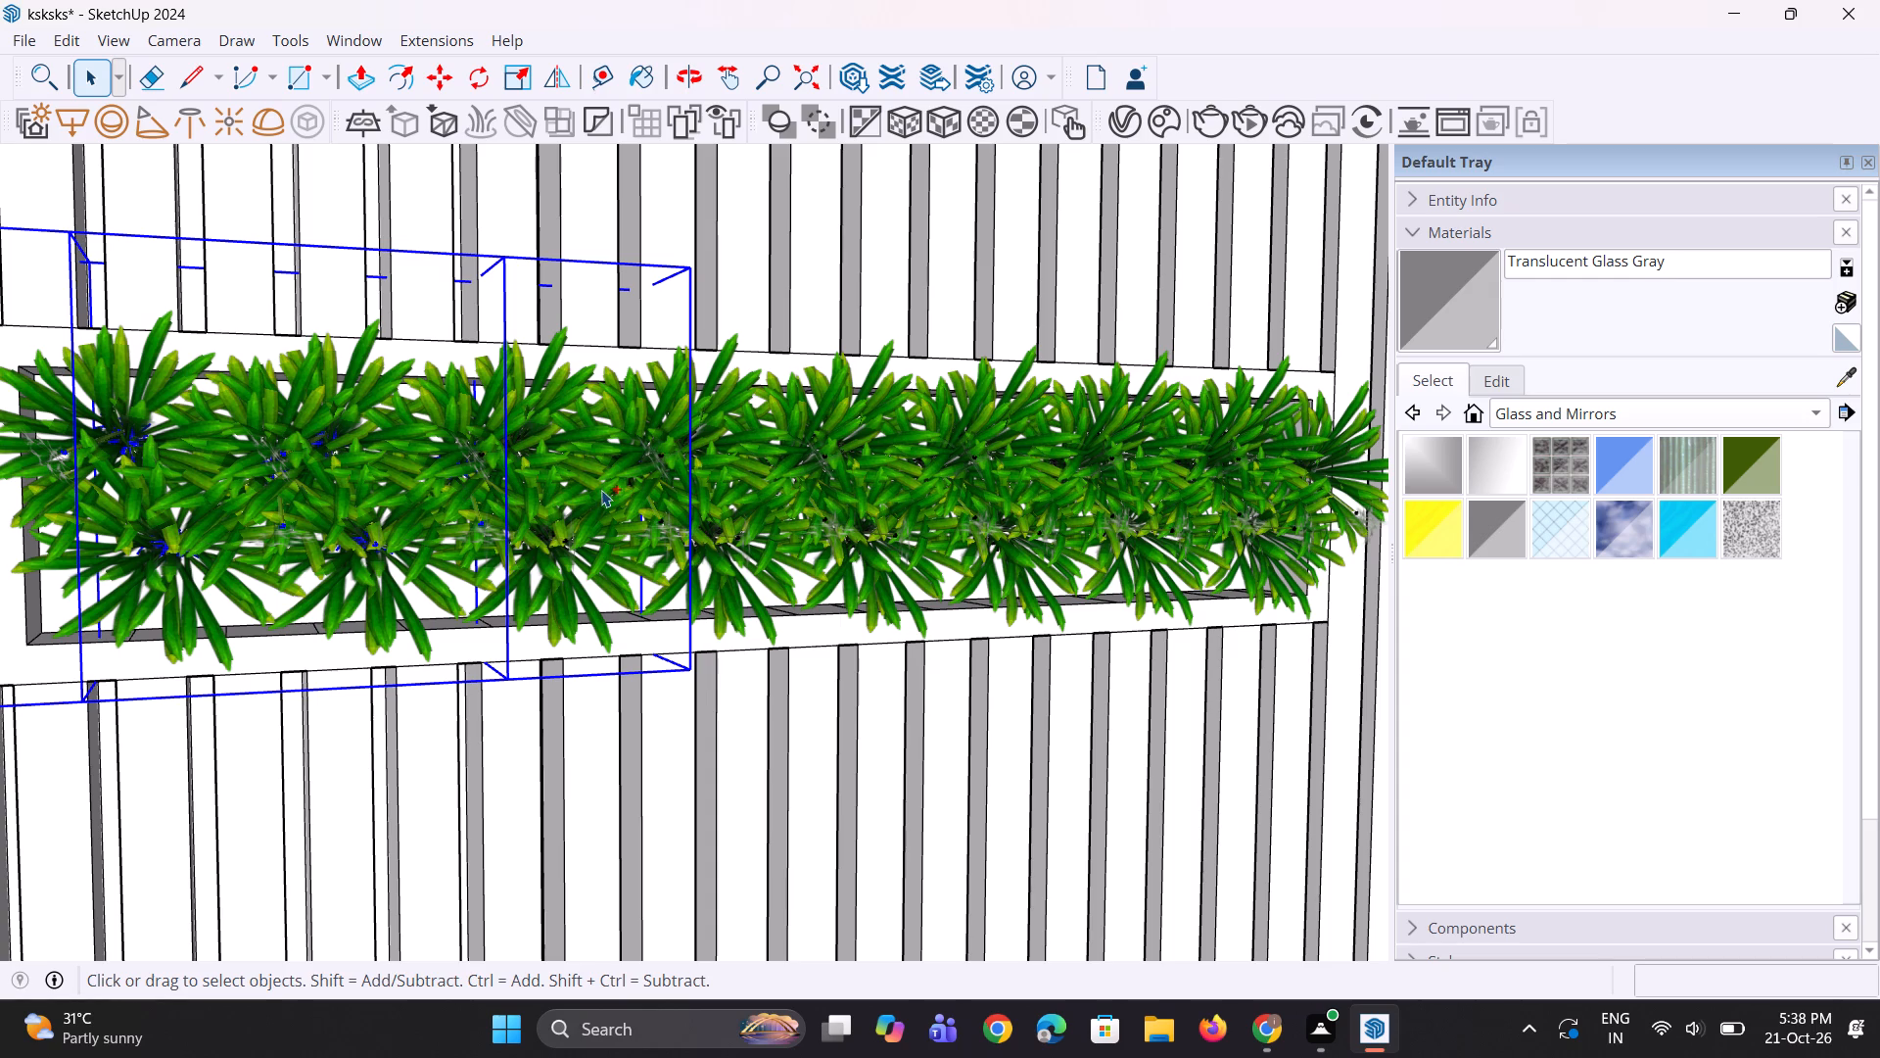
ctrl+click(601, 490)
ctrl+drag(610, 490, 619, 490)
ctrl+click(671, 490)
ctrl+click(719, 492)
ctrl+click(765, 492)
ctrl+click(822, 492)
ctrl+click(899, 495)
ctrl+click(972, 495)
ctrl+drag(995, 495, 1024, 496)
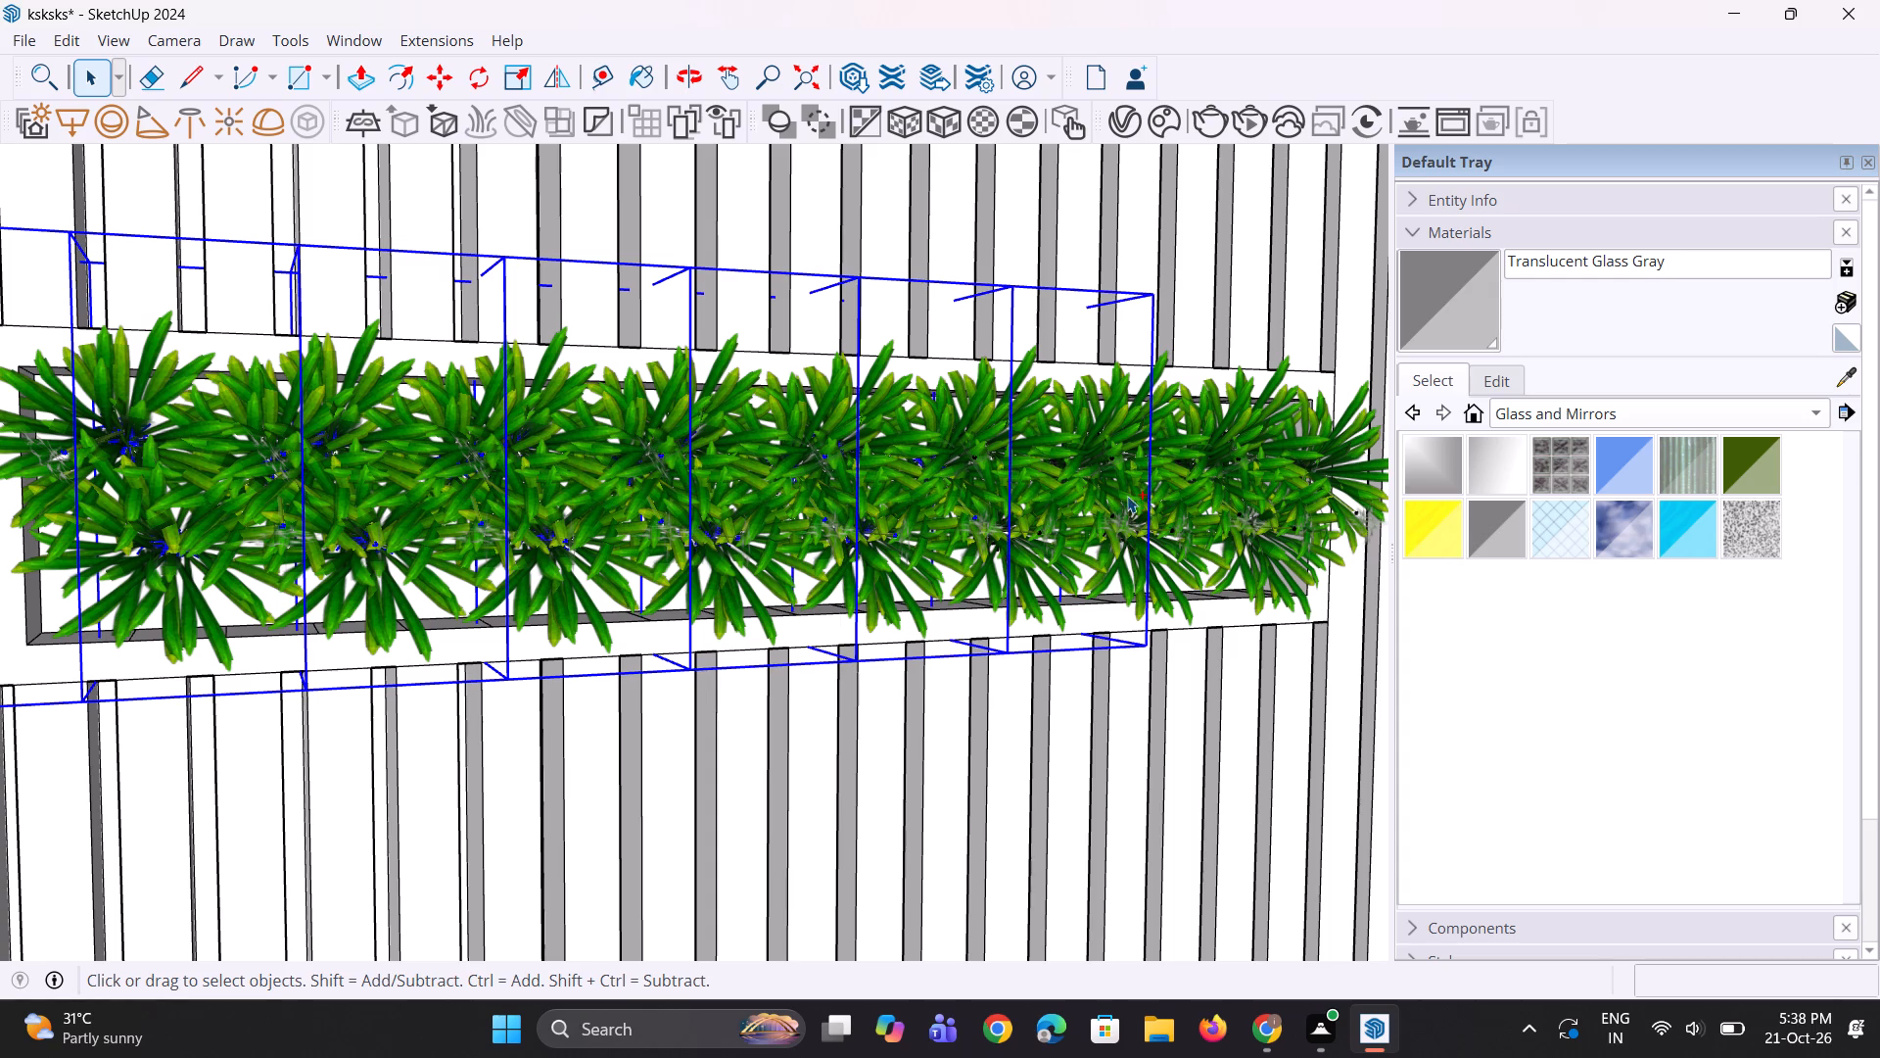
ctrl+click(1127, 496)
ctrl+click(1179, 493)
ctrl+click(1225, 487)
scroll(1154, 525, down, 3)
key(m)
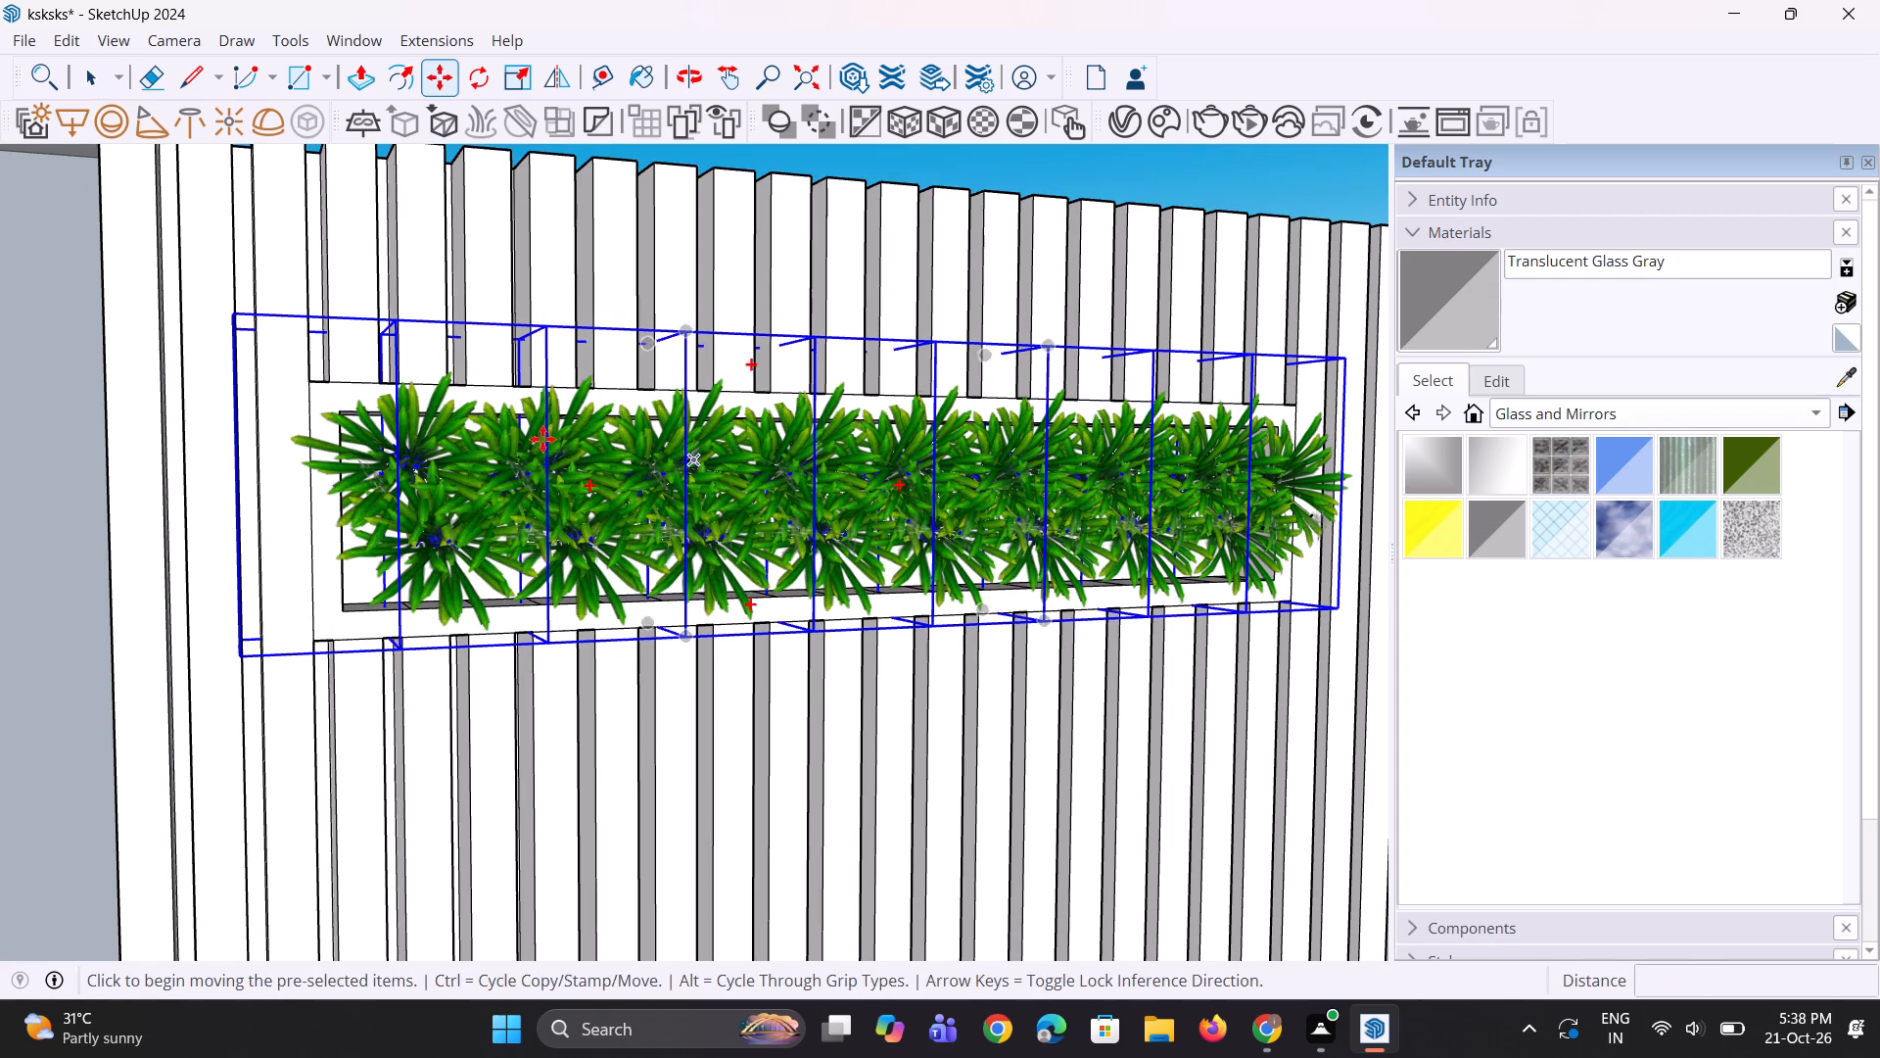
scroll(428, 431, up, 3)
scroll(369, 476, down, 1)
scroll(369, 476, up, 3)
click(378, 473)
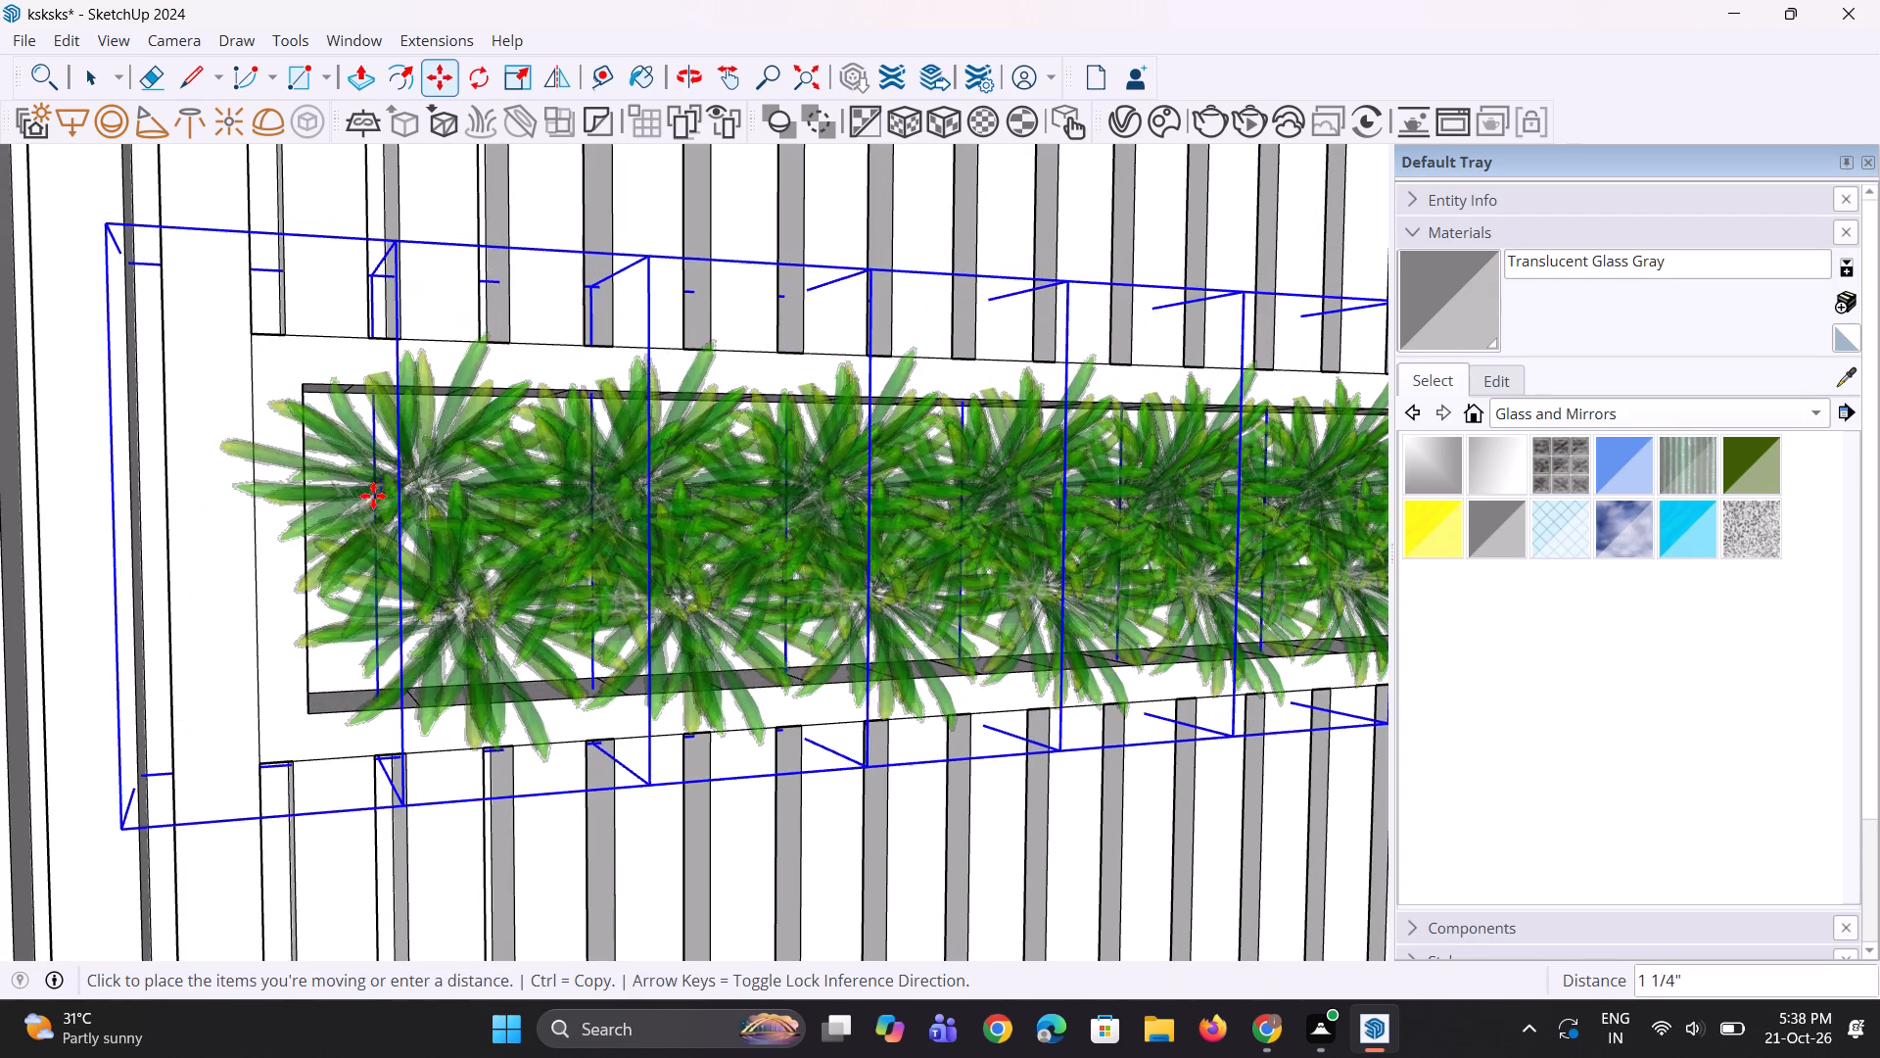
click(372, 520)
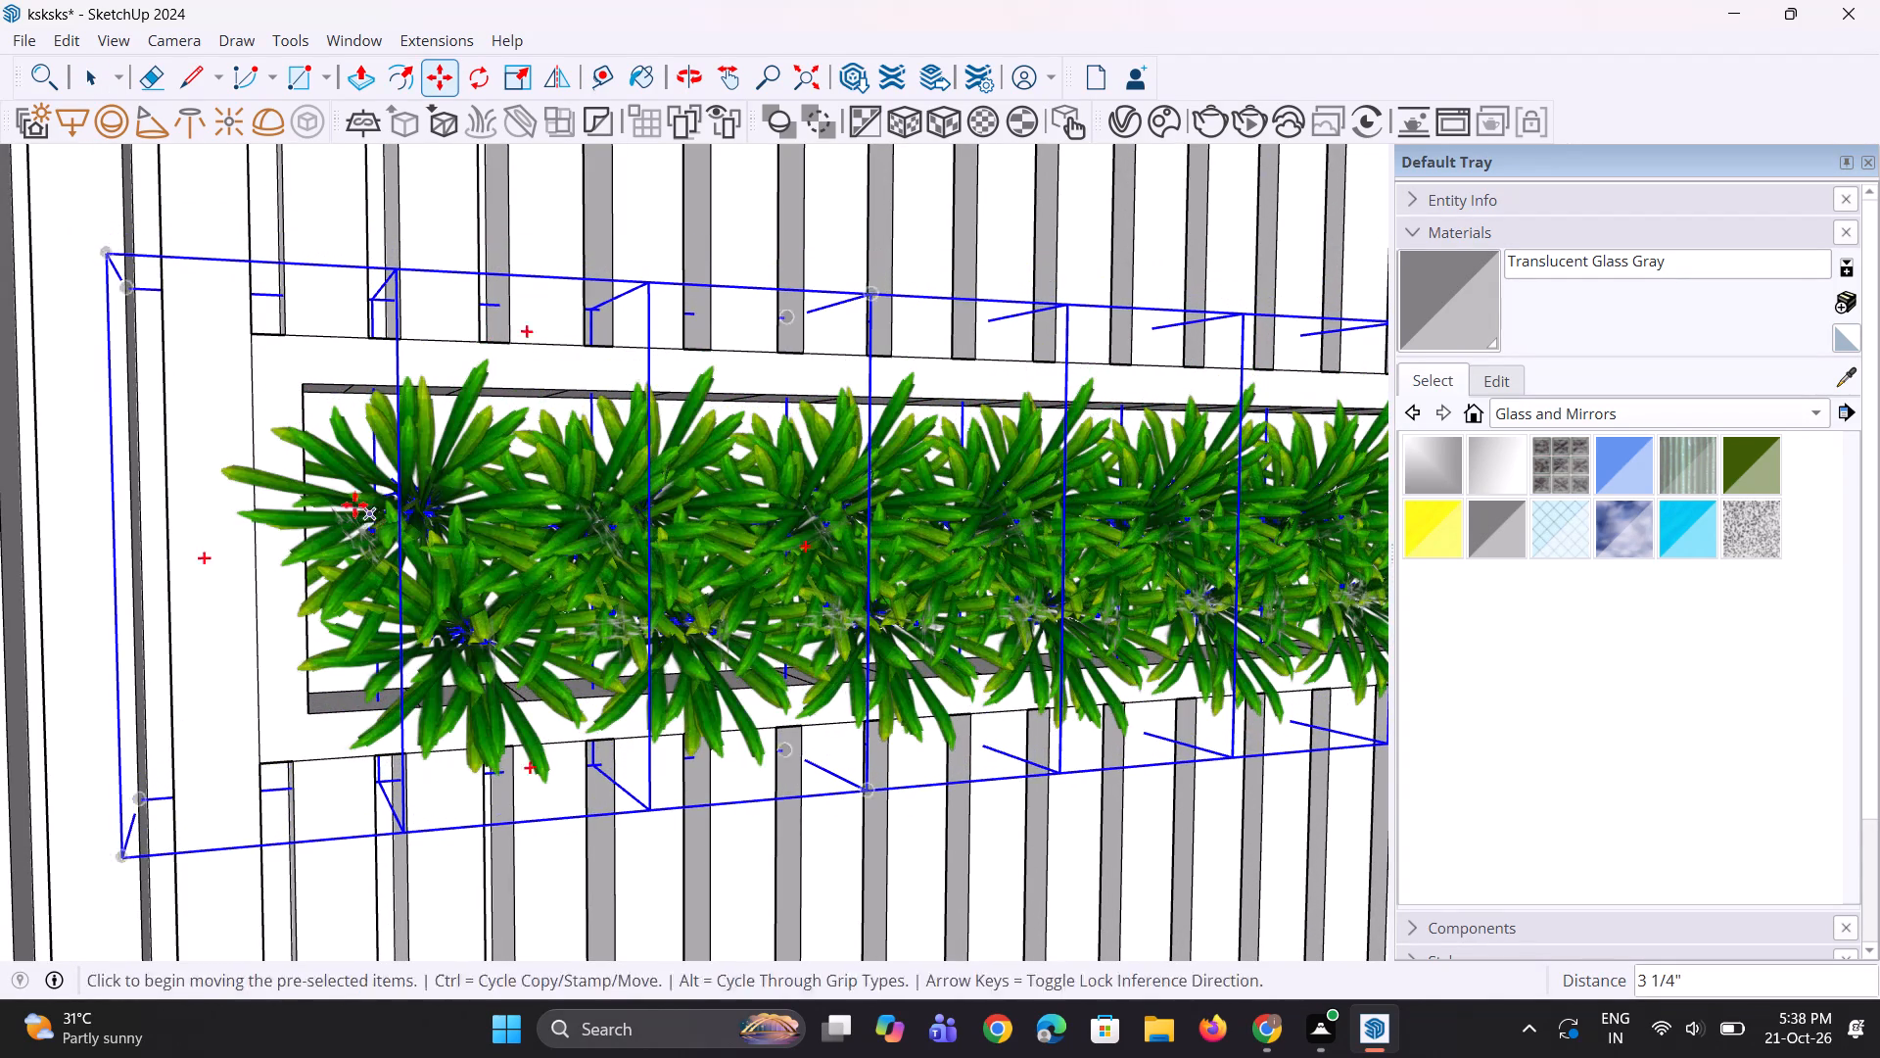
scroll(333, 494, down, 10)
middle_drag(581, 548, 389, 501)
key(space)
key(space)
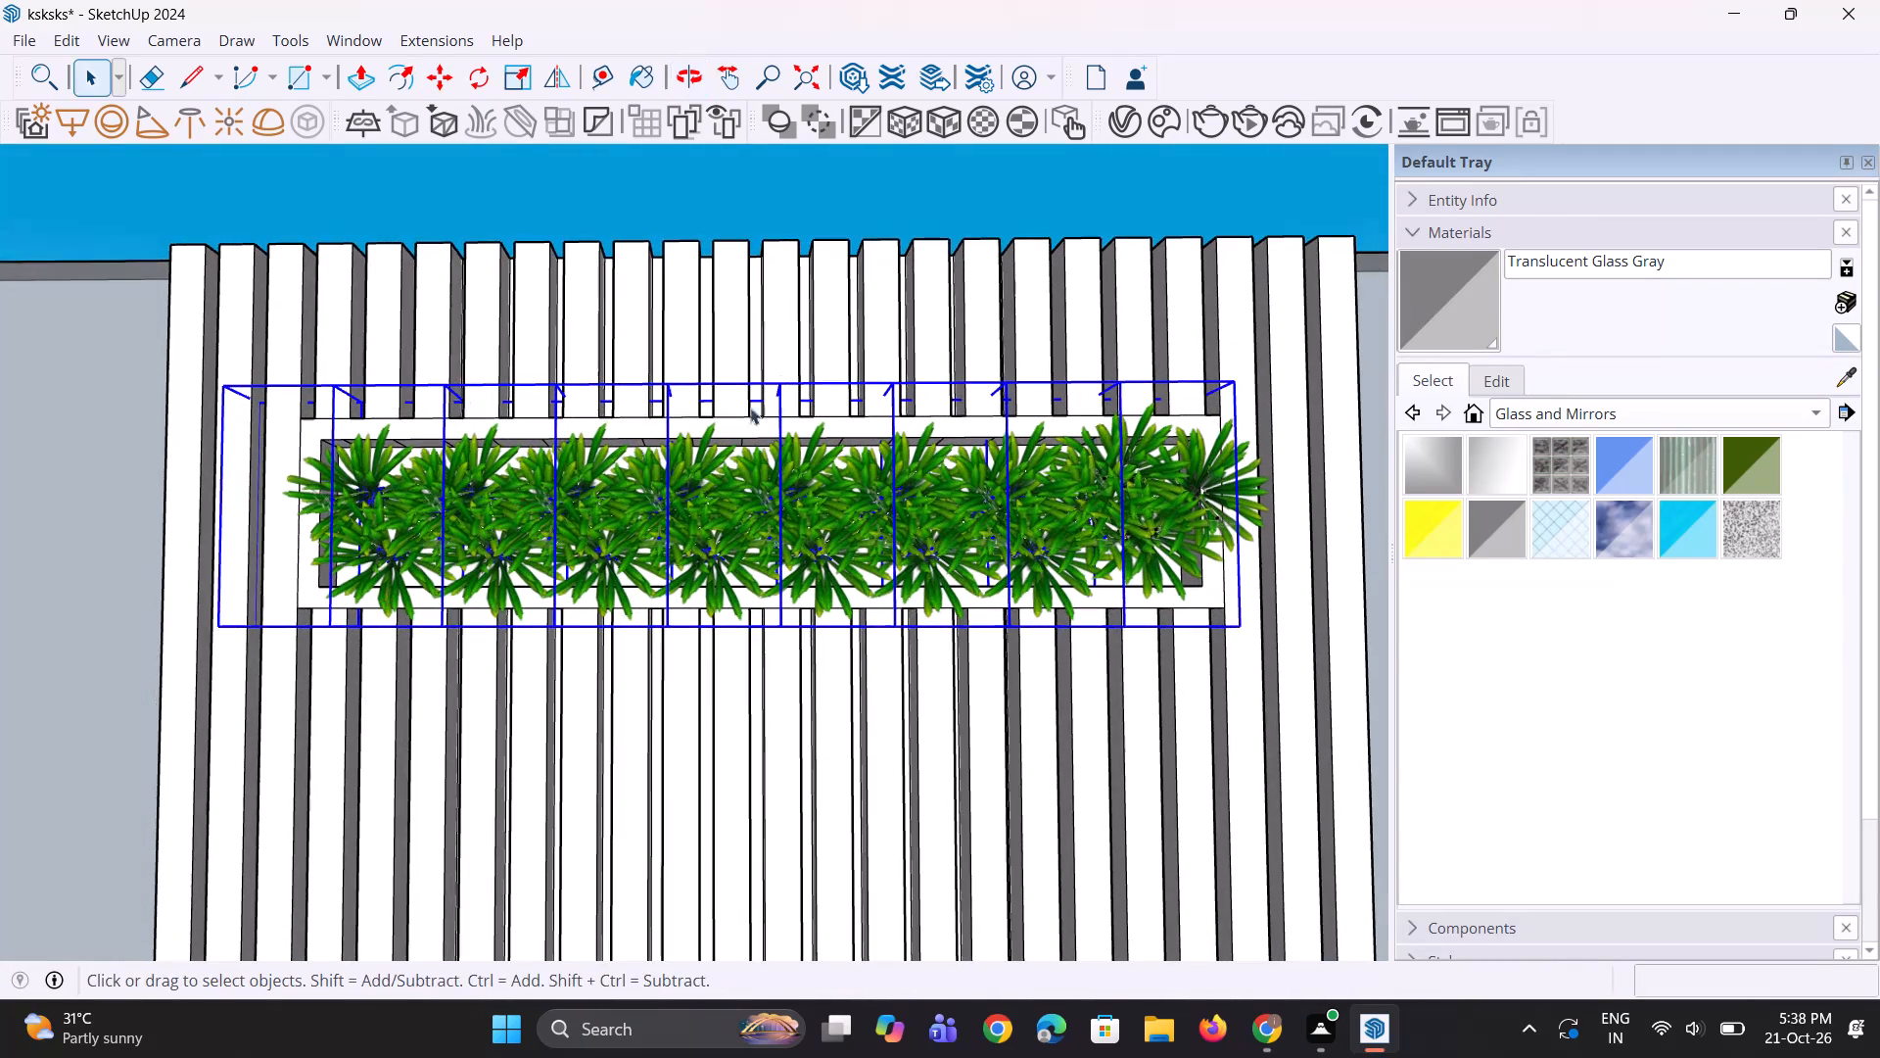
key(space)
click(935, 180)
Examine the plant row in the recess and the slatted column beside the sofa.
scroll(937, 553, down, 4)
middle_drag(935, 569, 935, 585)
scroll(1098, 596, up, 3)
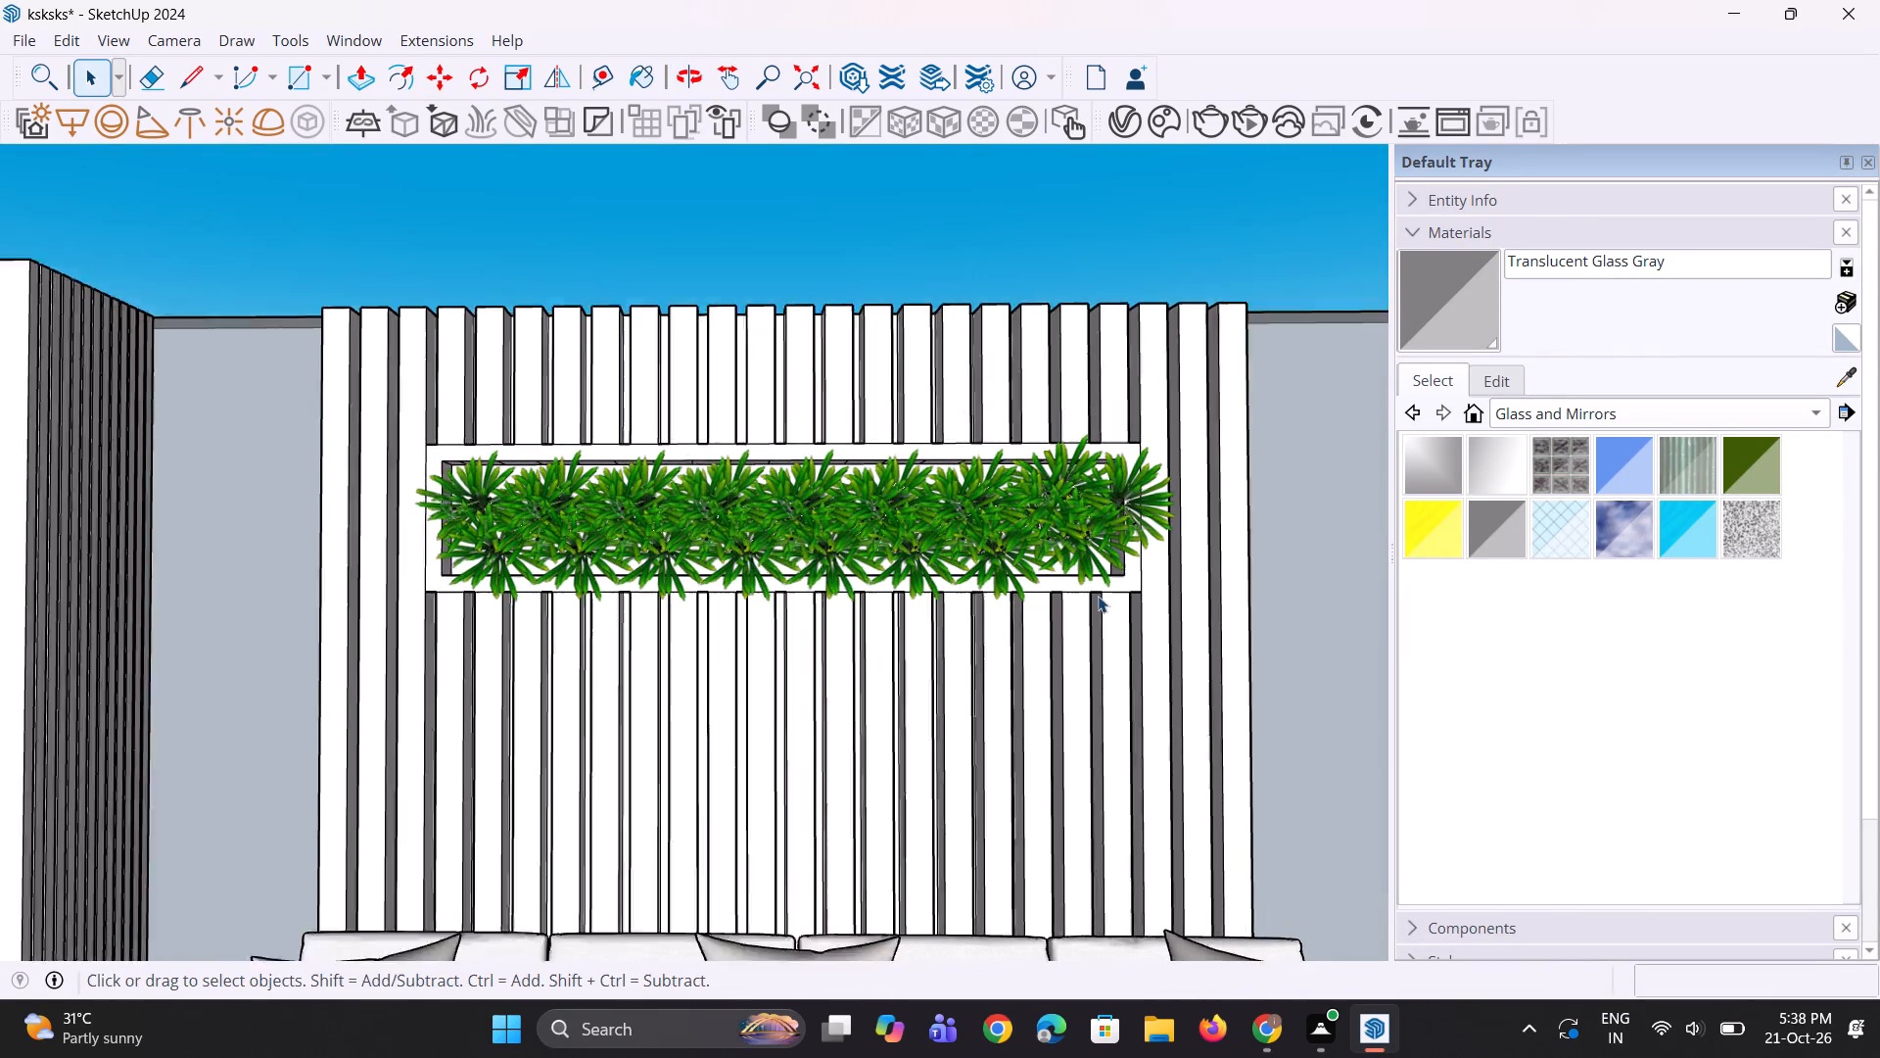
scroll(1098, 596, up, 1)
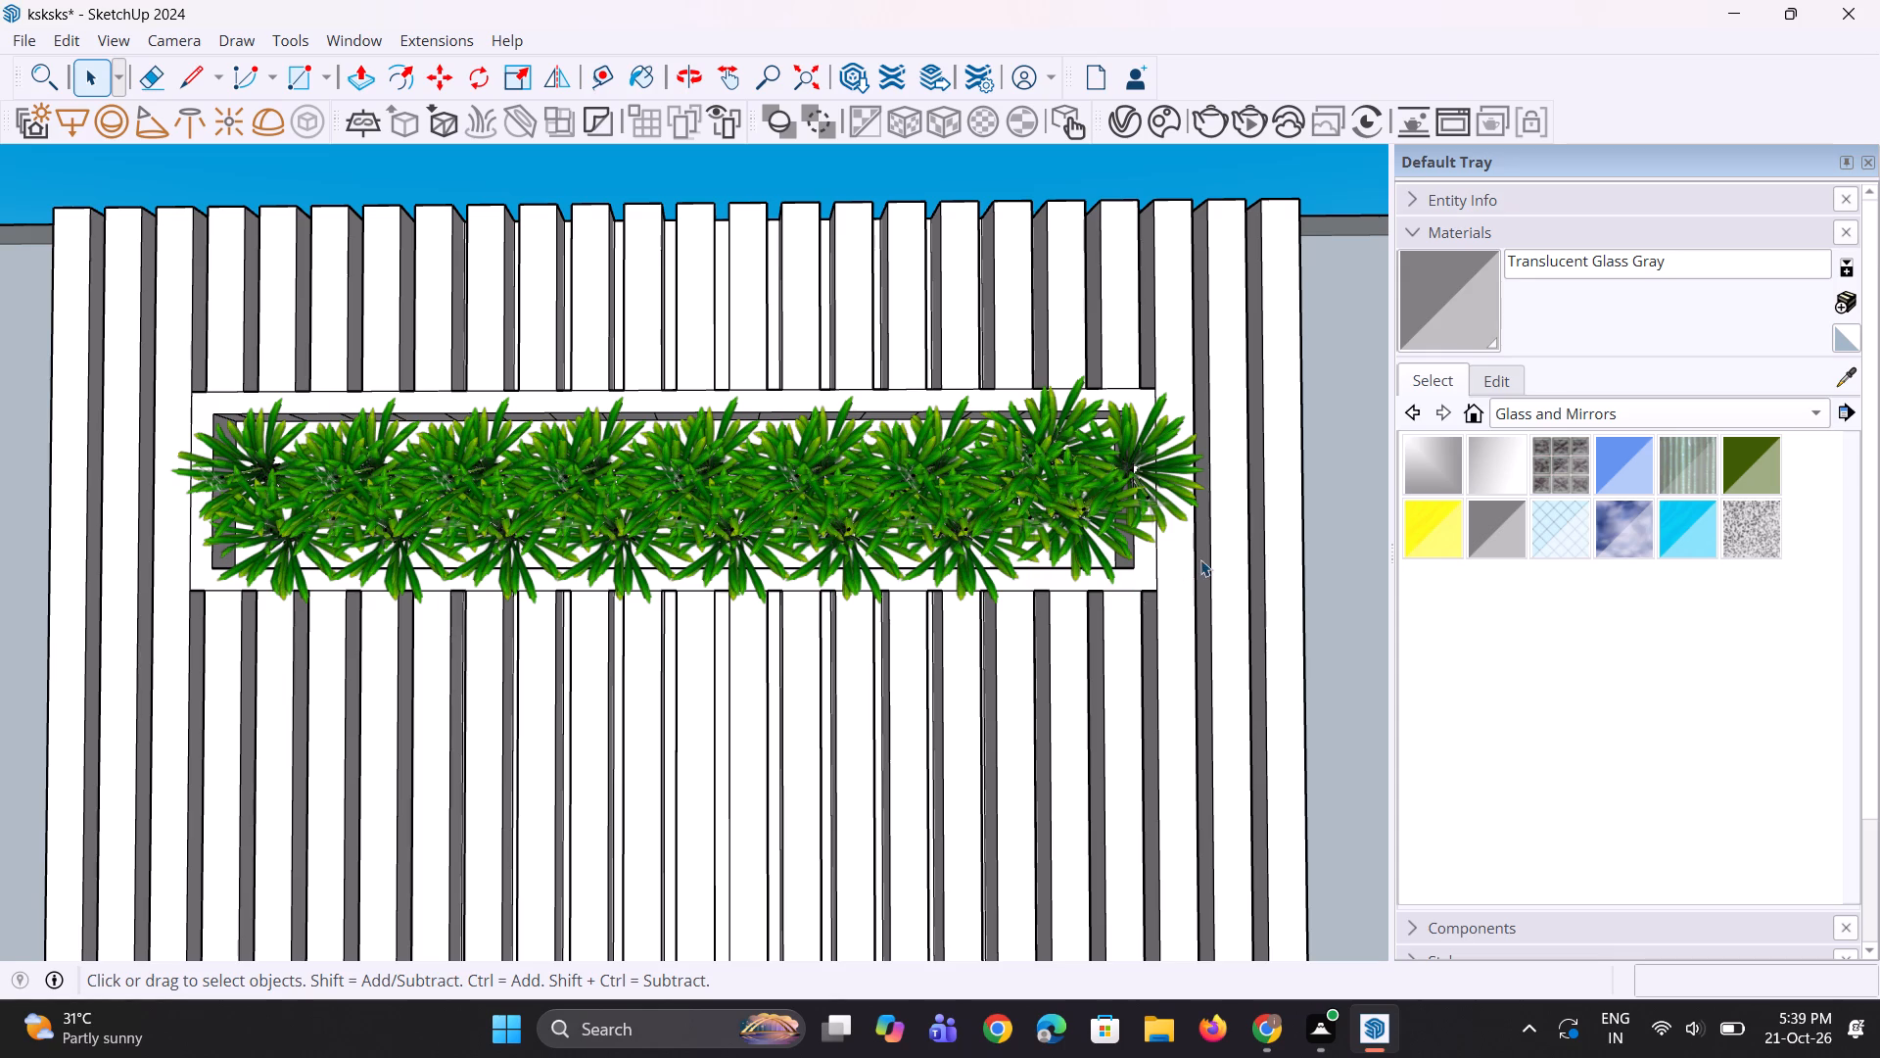
scroll(799, 555, down, 11)
middle_drag(461, 658, 374, 907)
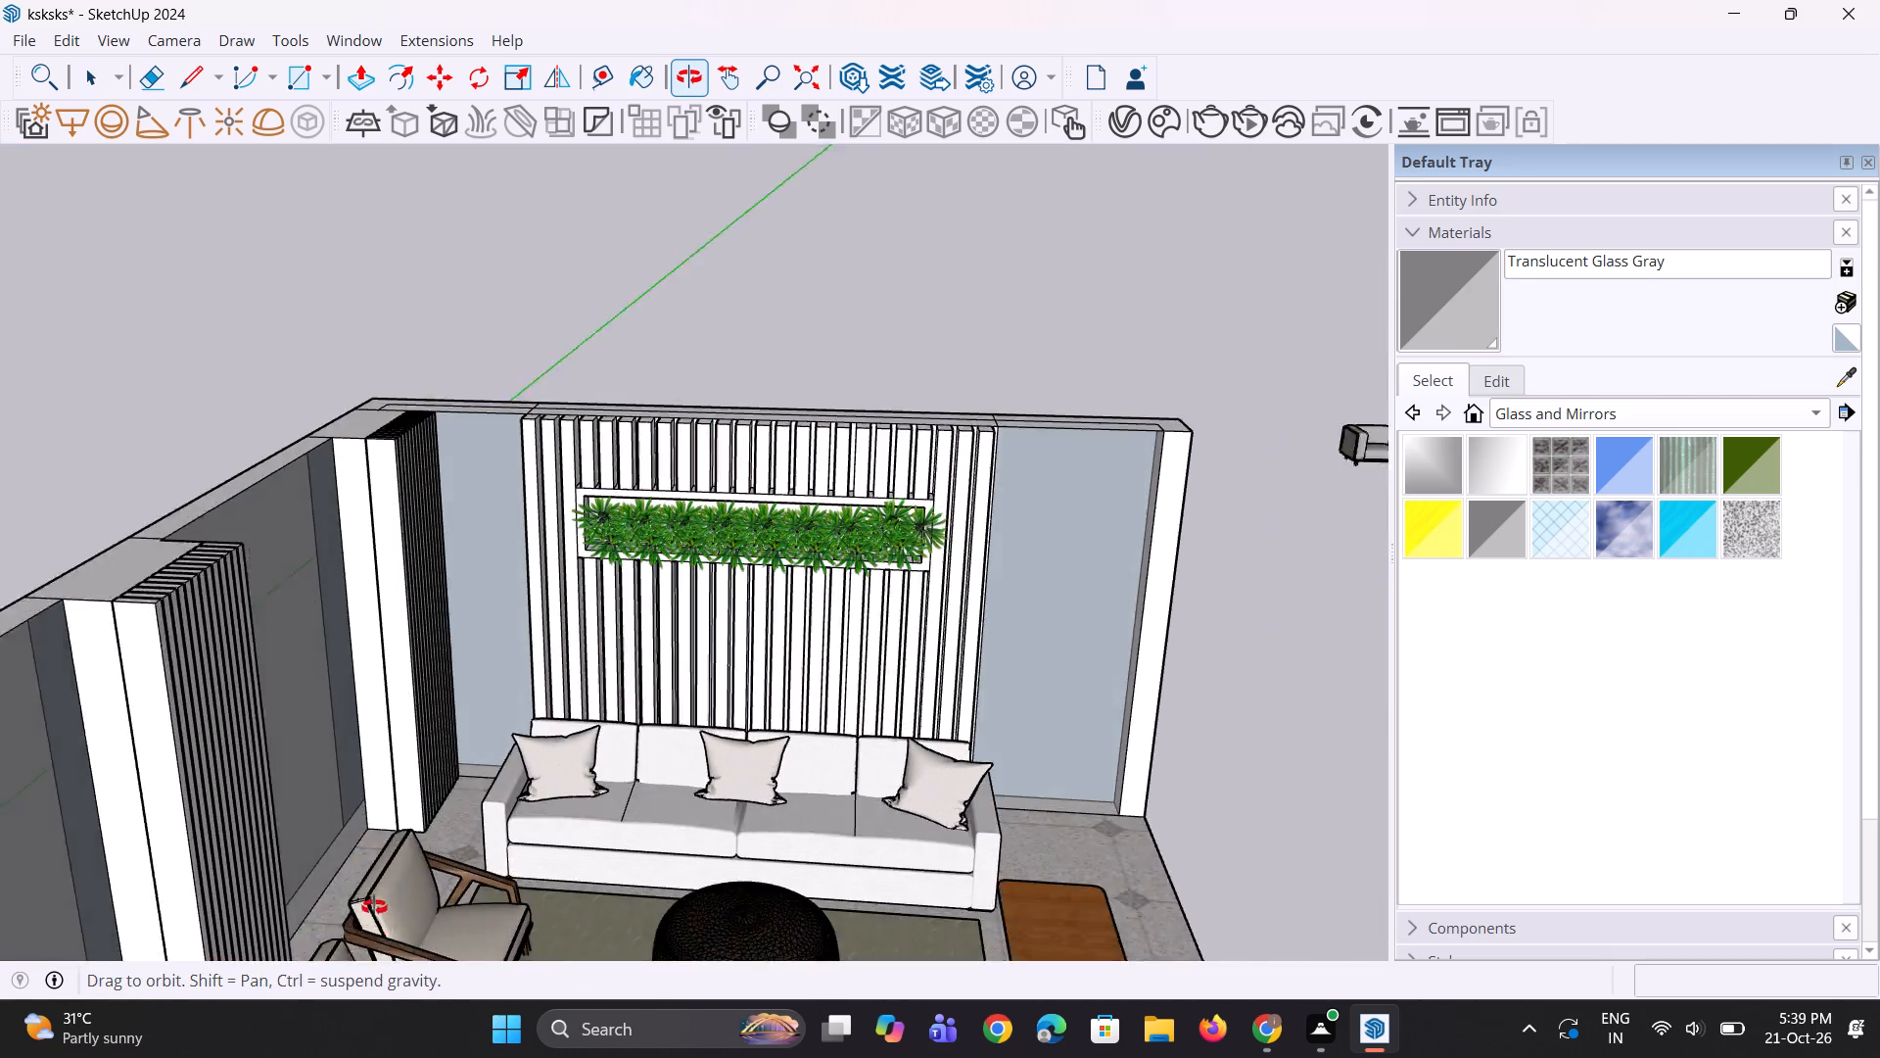
middle_drag(374, 907, 361, 915)
scroll(386, 858, up, 14)
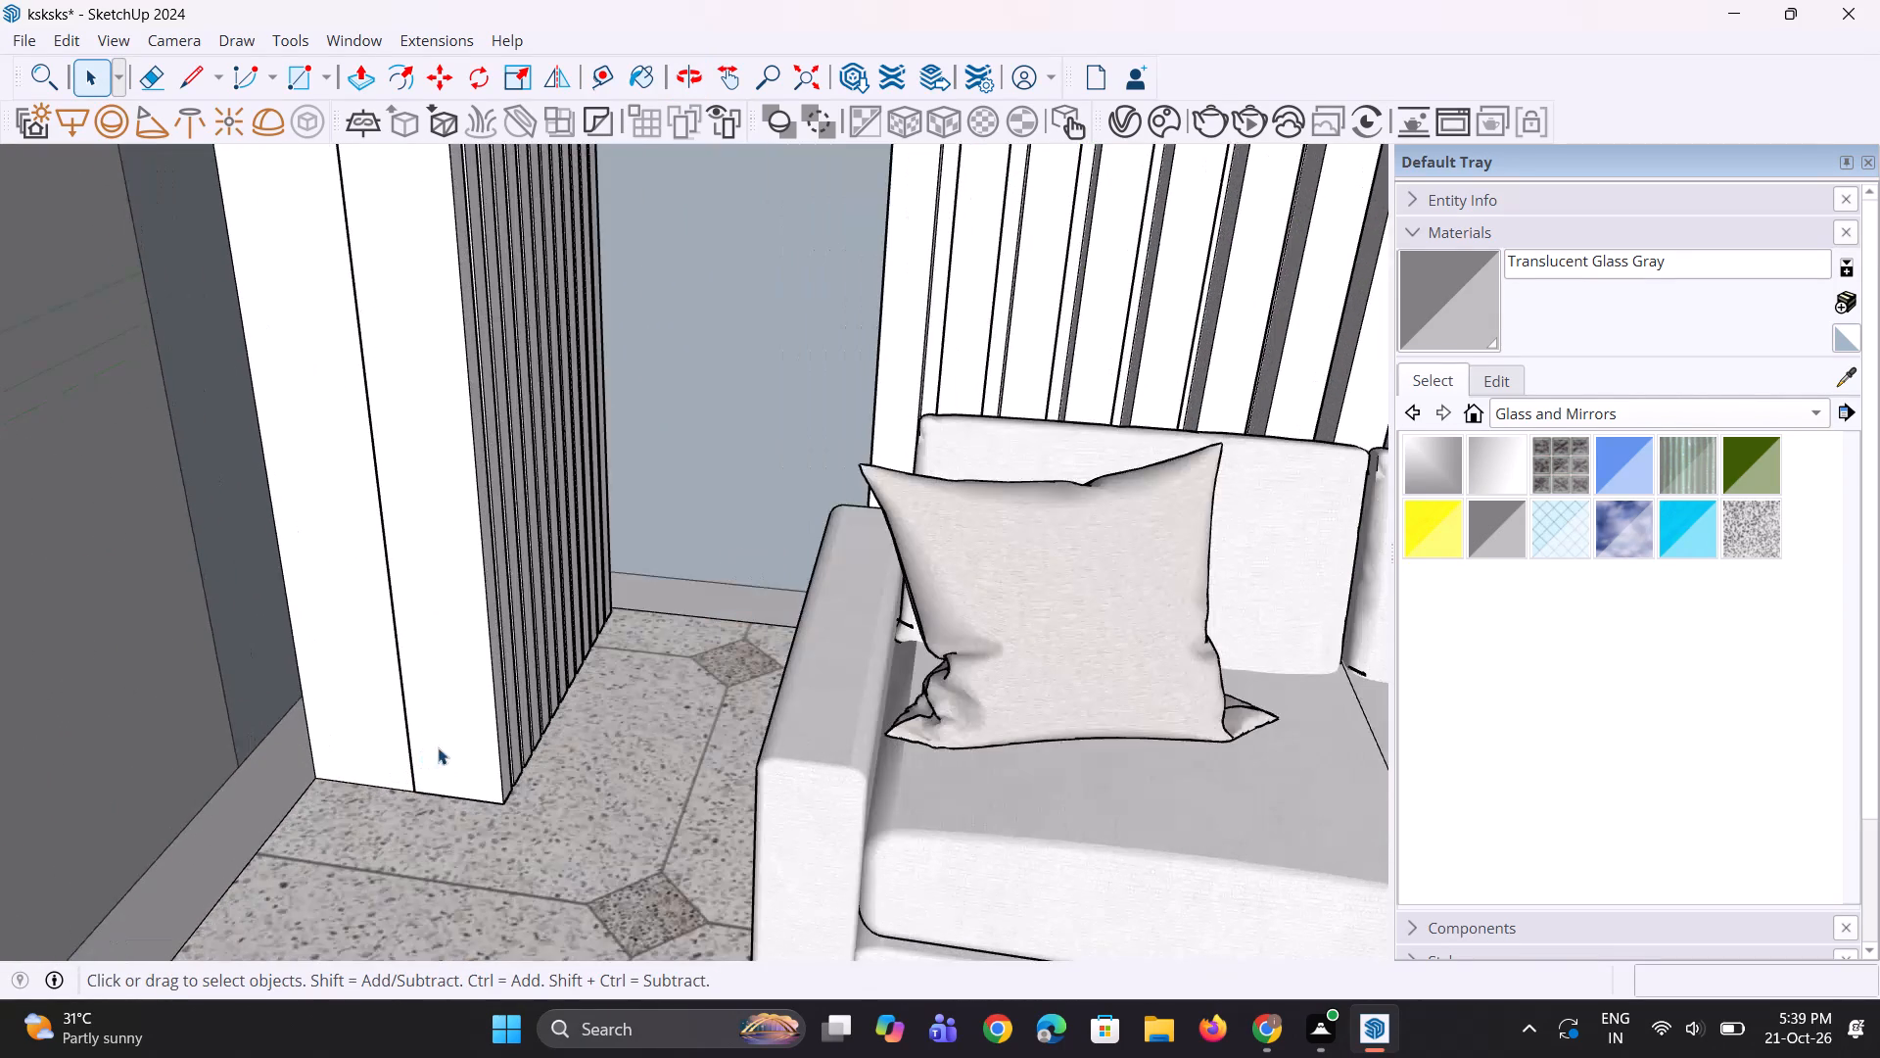
Explode the group that forms the front strip of the slatted column beside the sofa.
key(p)
key(space)
click(452, 792)
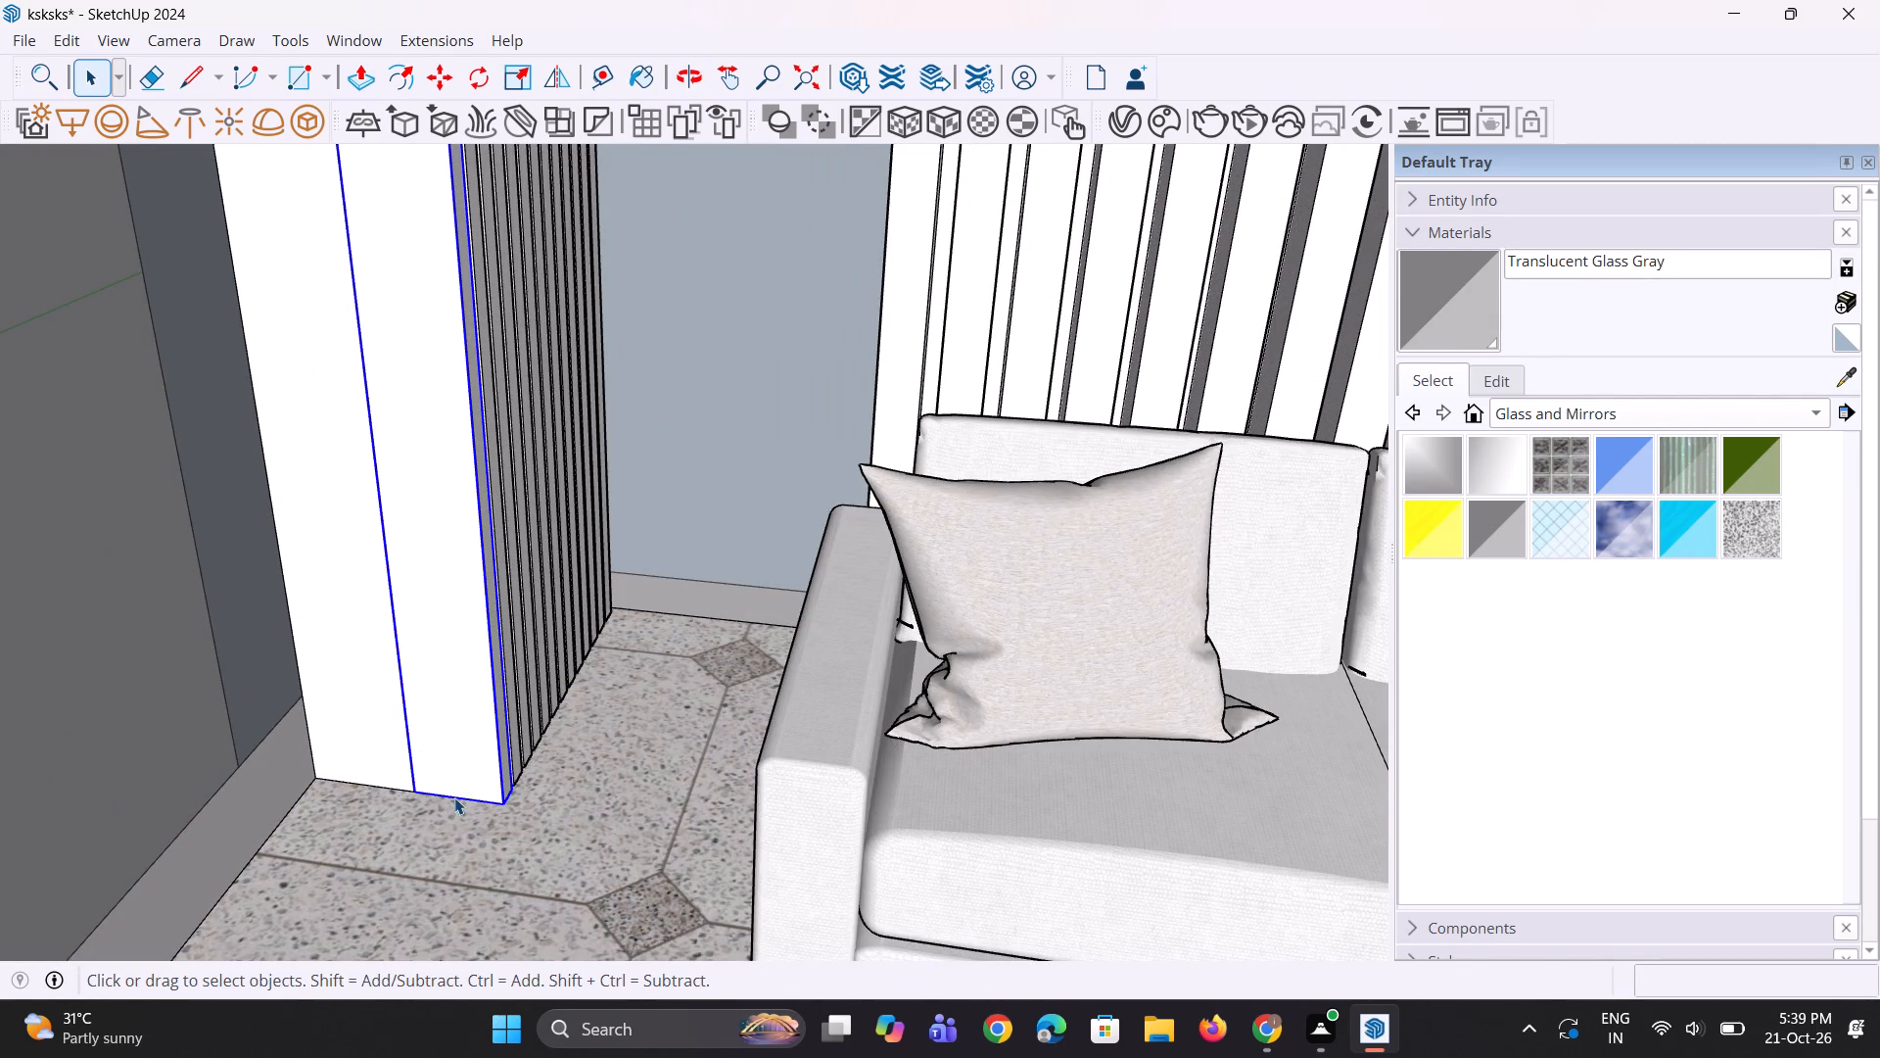
click(461, 799)
scroll(461, 800, up, 2)
right_click(471, 771)
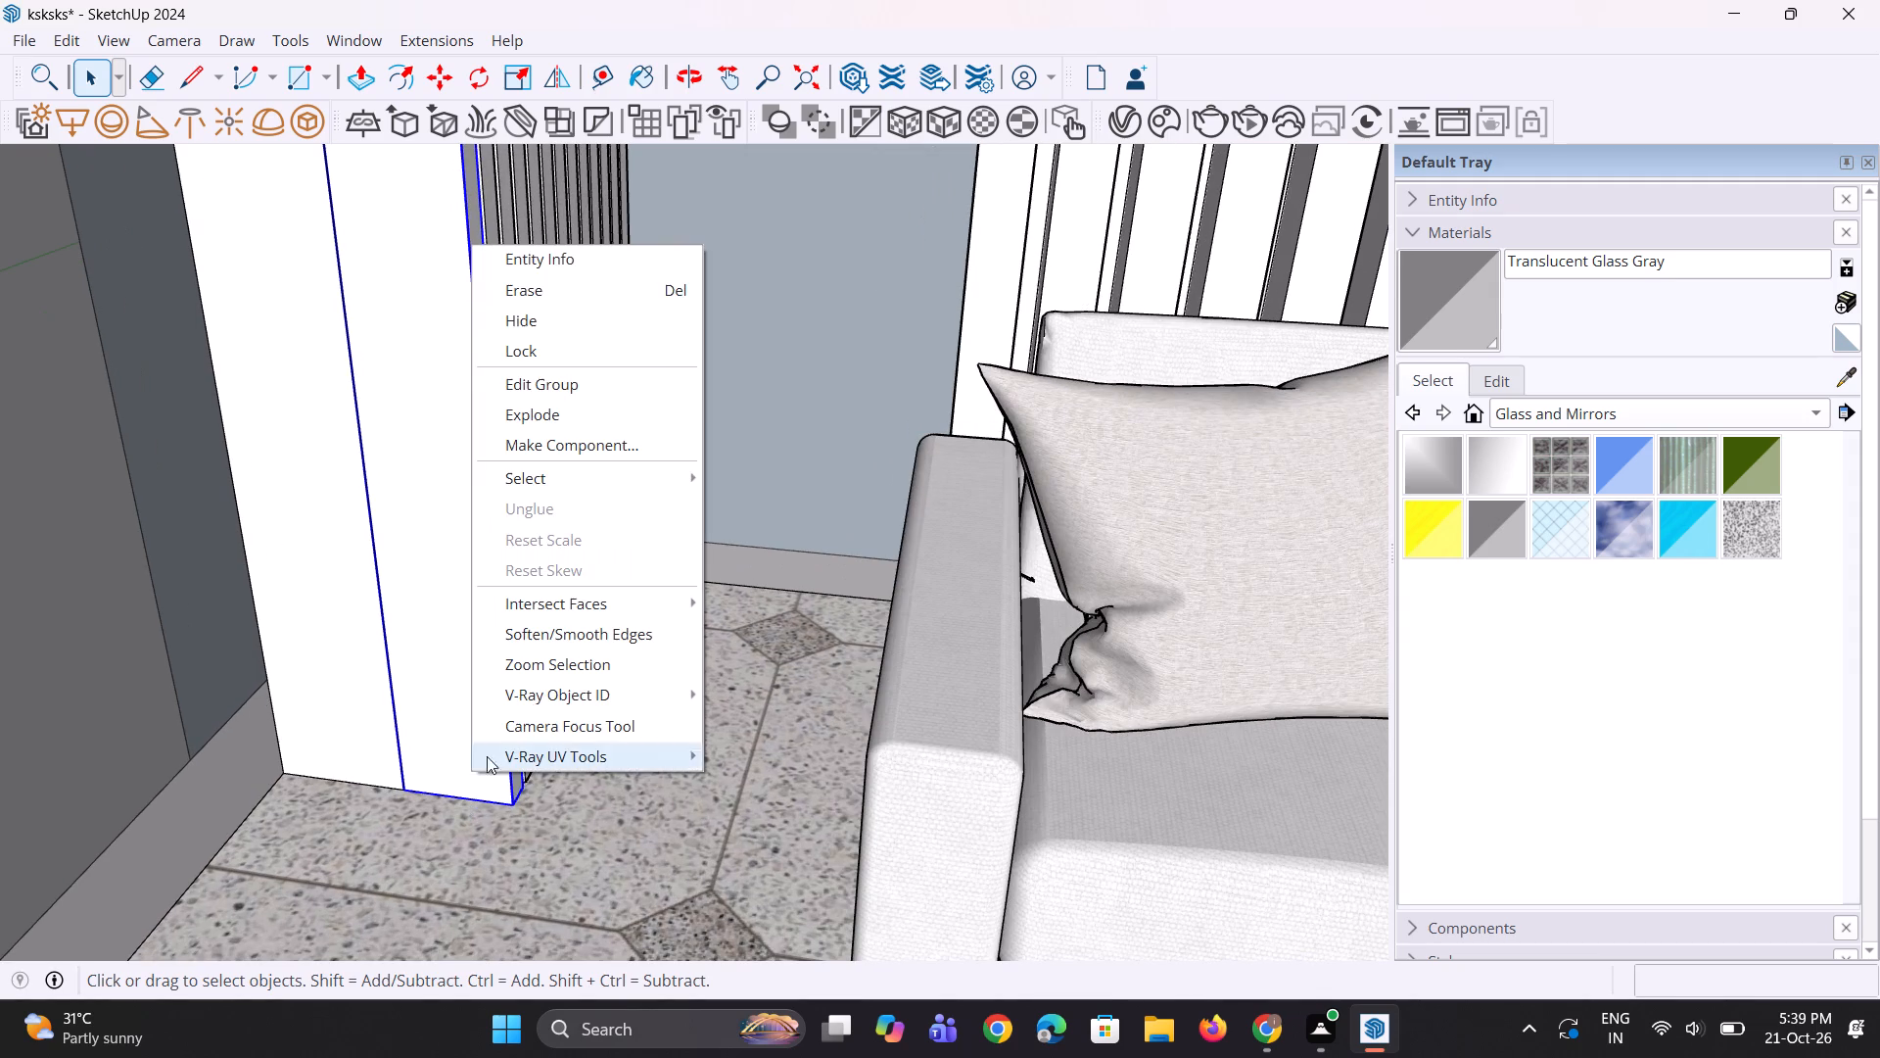
click(592, 406)
scroll(566, 627, down, 4)
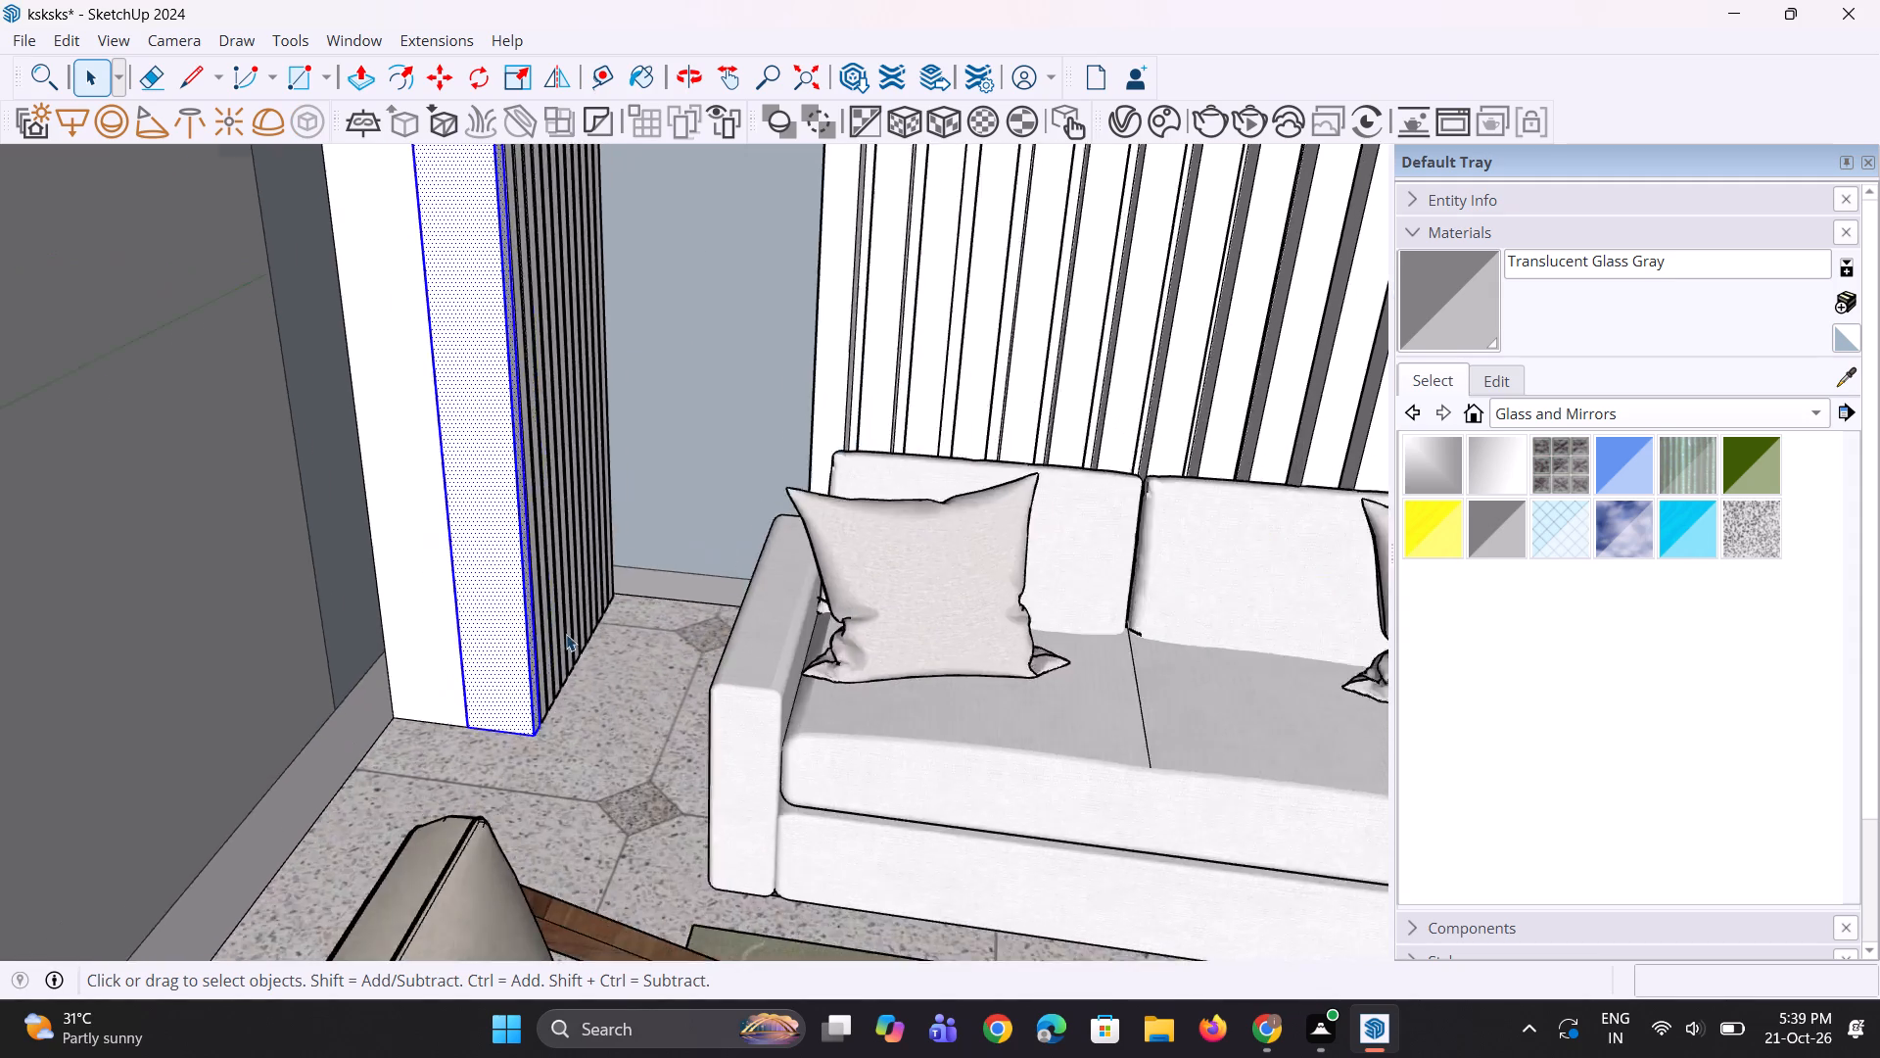
scroll(566, 634, down, 14)
click(558, 224)
Copy the bottom edge of the column's front strip upward about 2' 1".
scroll(446, 597, up, 7)
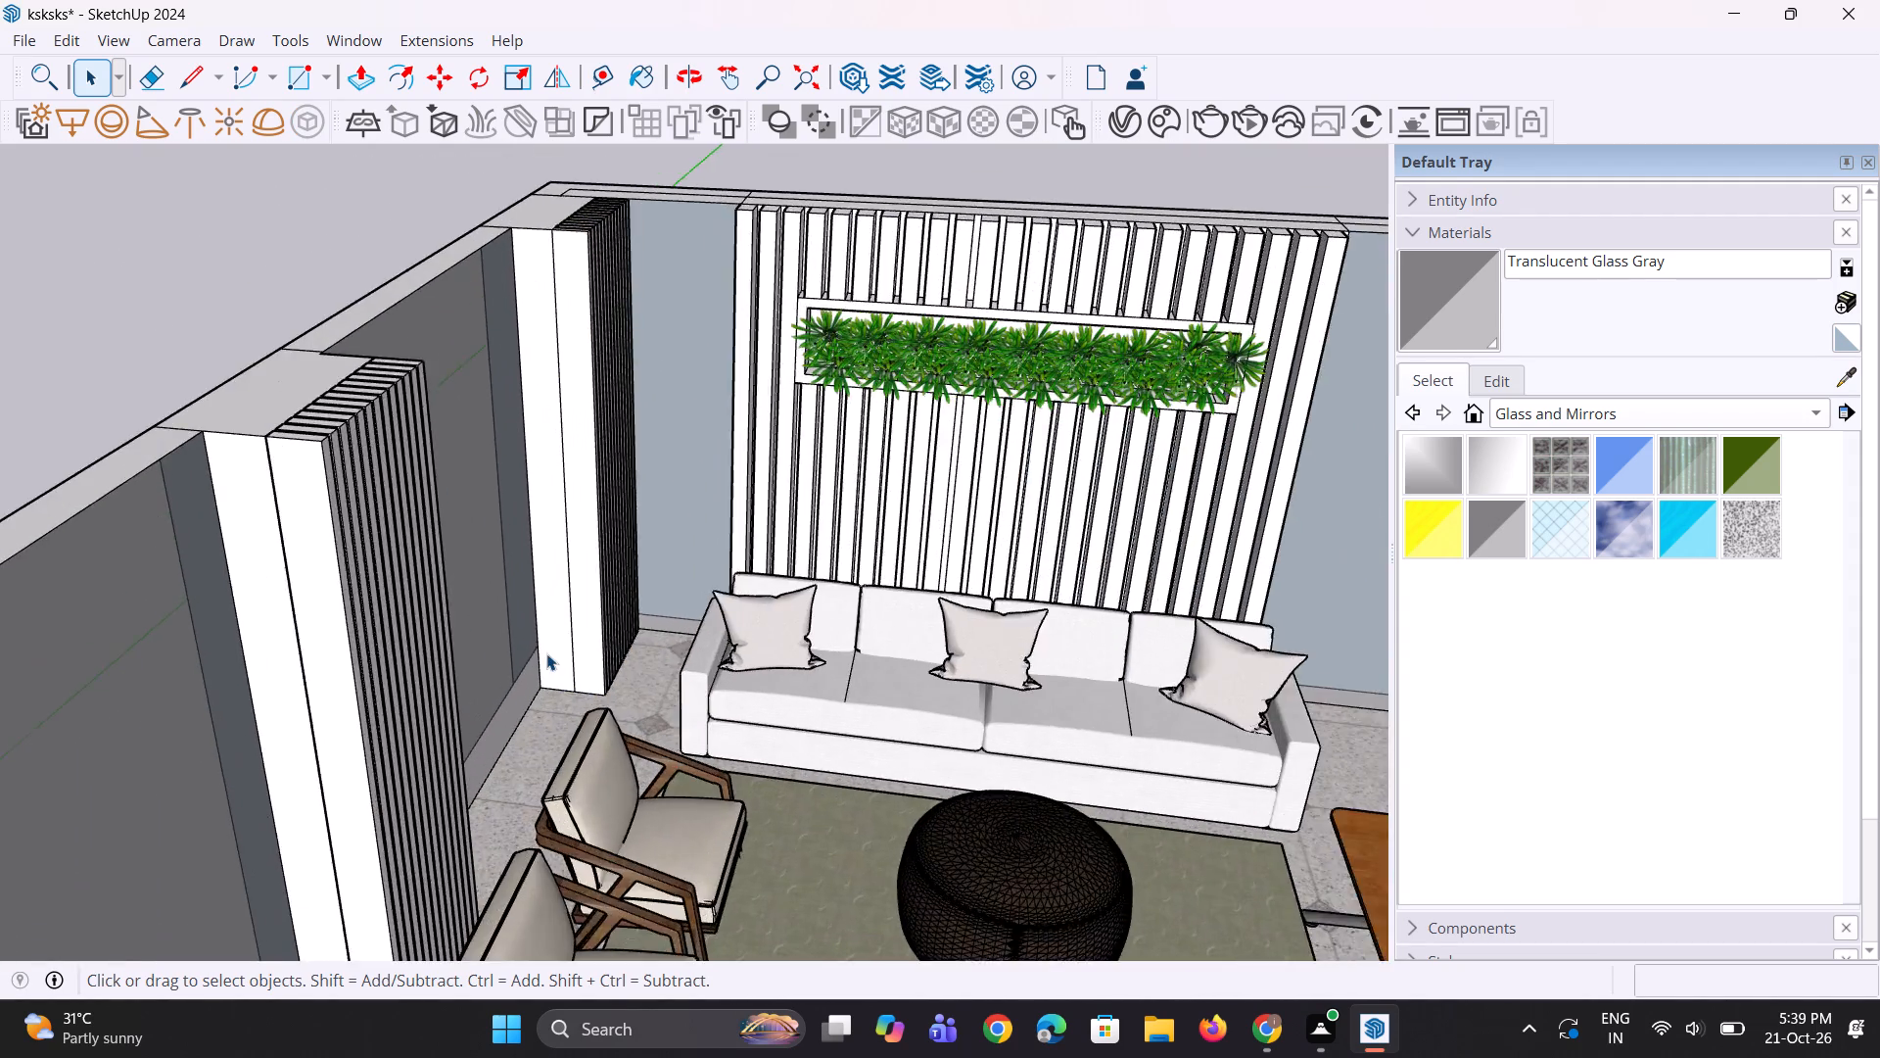
scroll(546, 653, up, 6)
click(601, 718)
scroll(644, 720, up, 6)
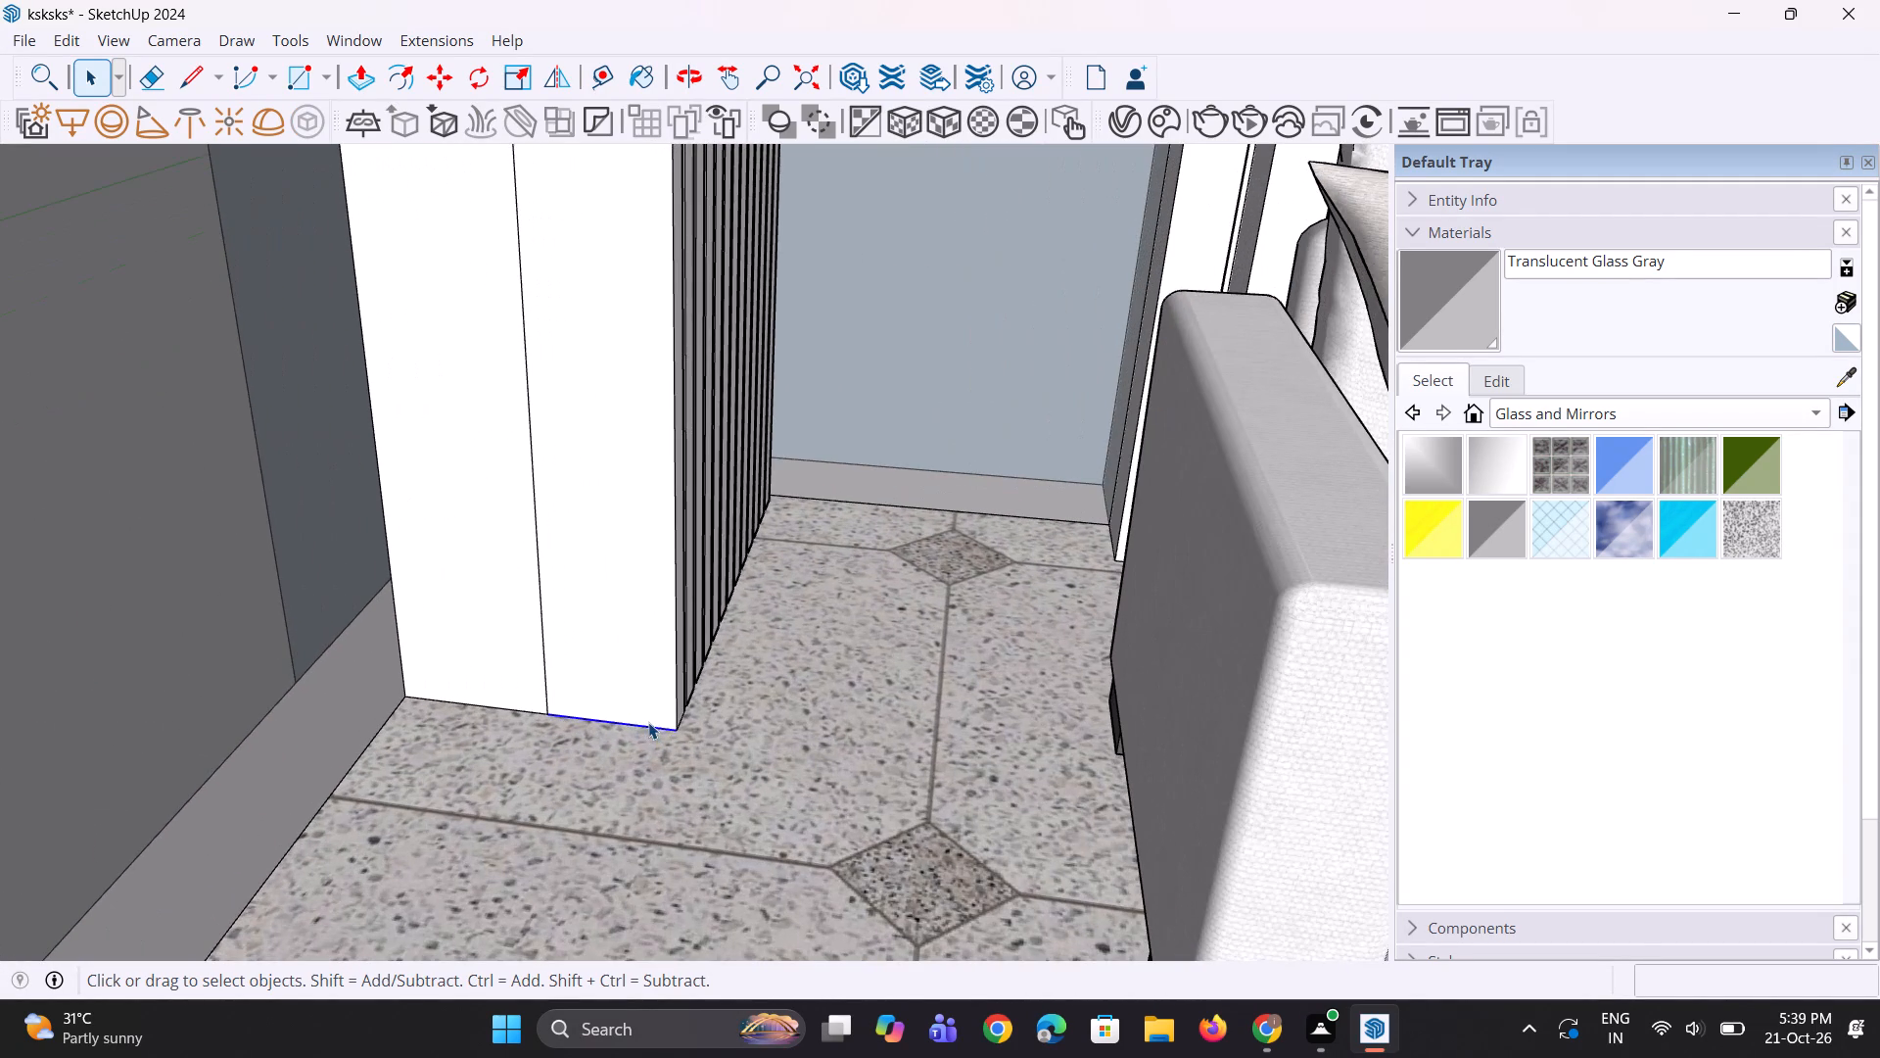
key(m)
click(676, 725)
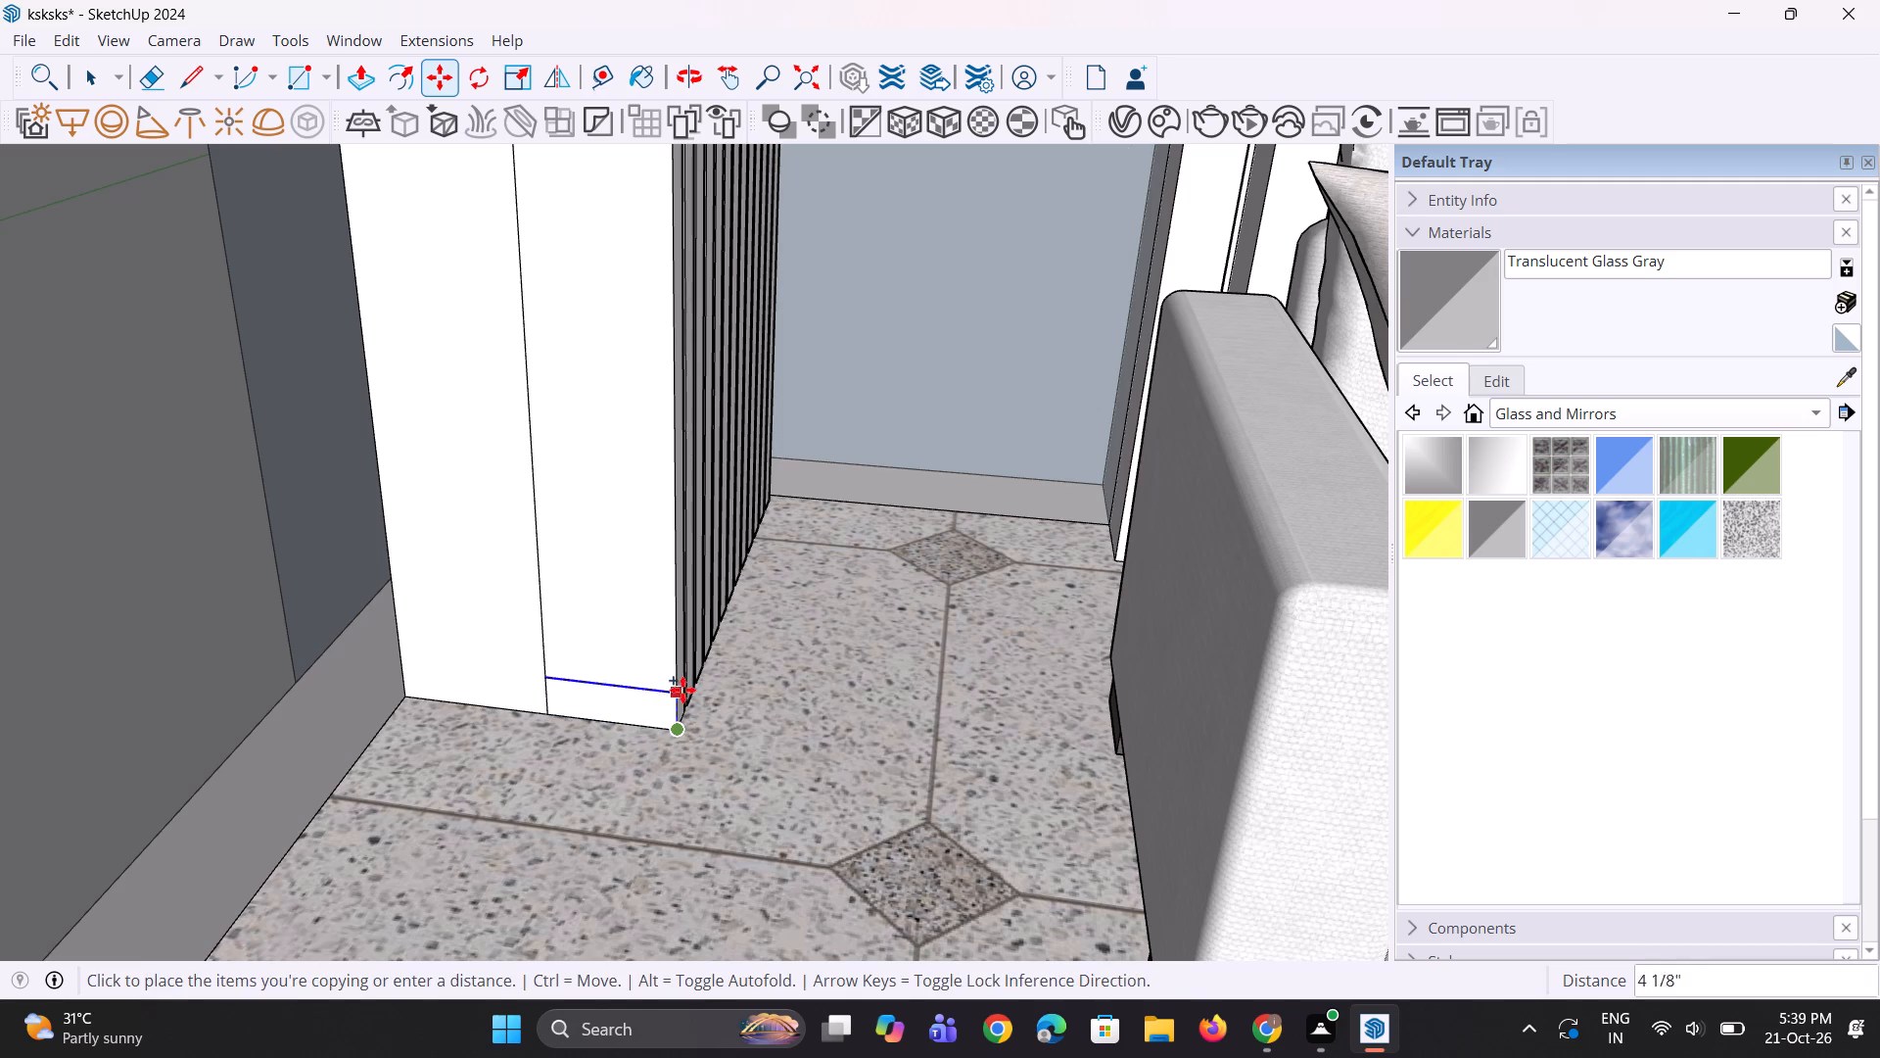
click(671, 493)
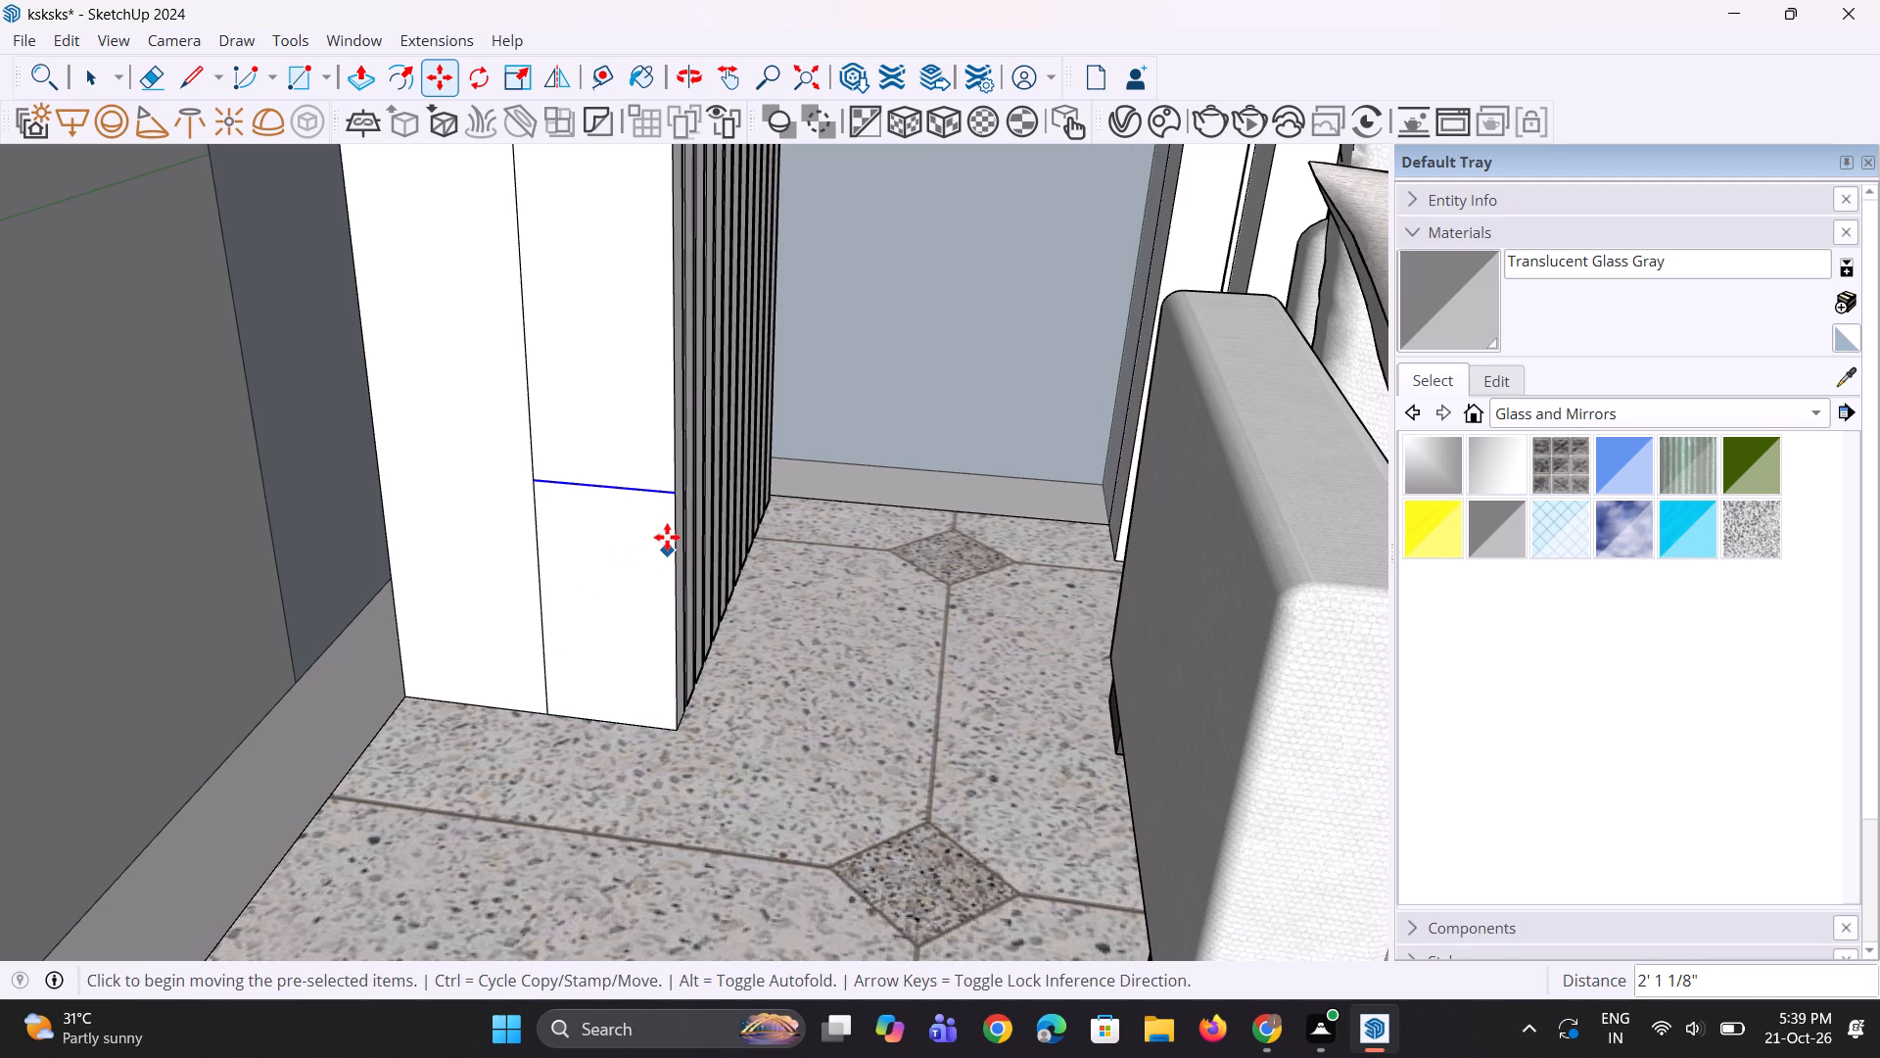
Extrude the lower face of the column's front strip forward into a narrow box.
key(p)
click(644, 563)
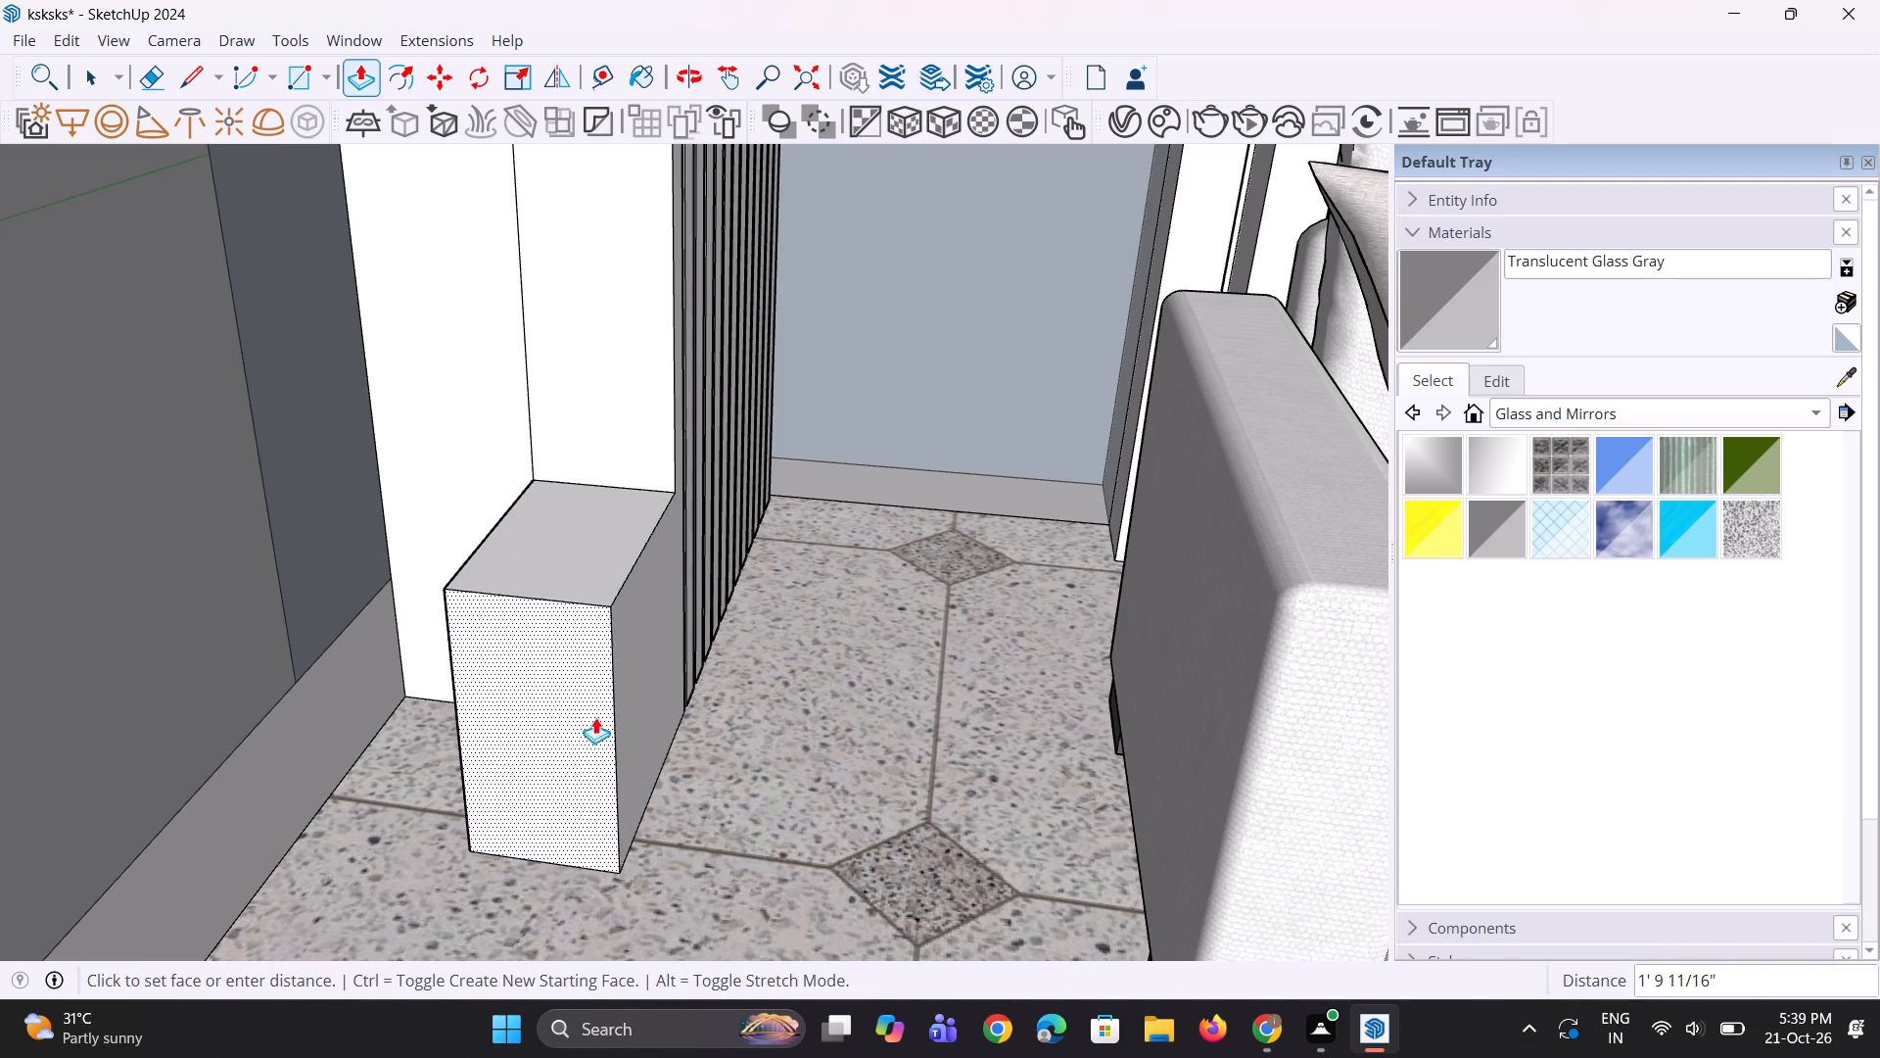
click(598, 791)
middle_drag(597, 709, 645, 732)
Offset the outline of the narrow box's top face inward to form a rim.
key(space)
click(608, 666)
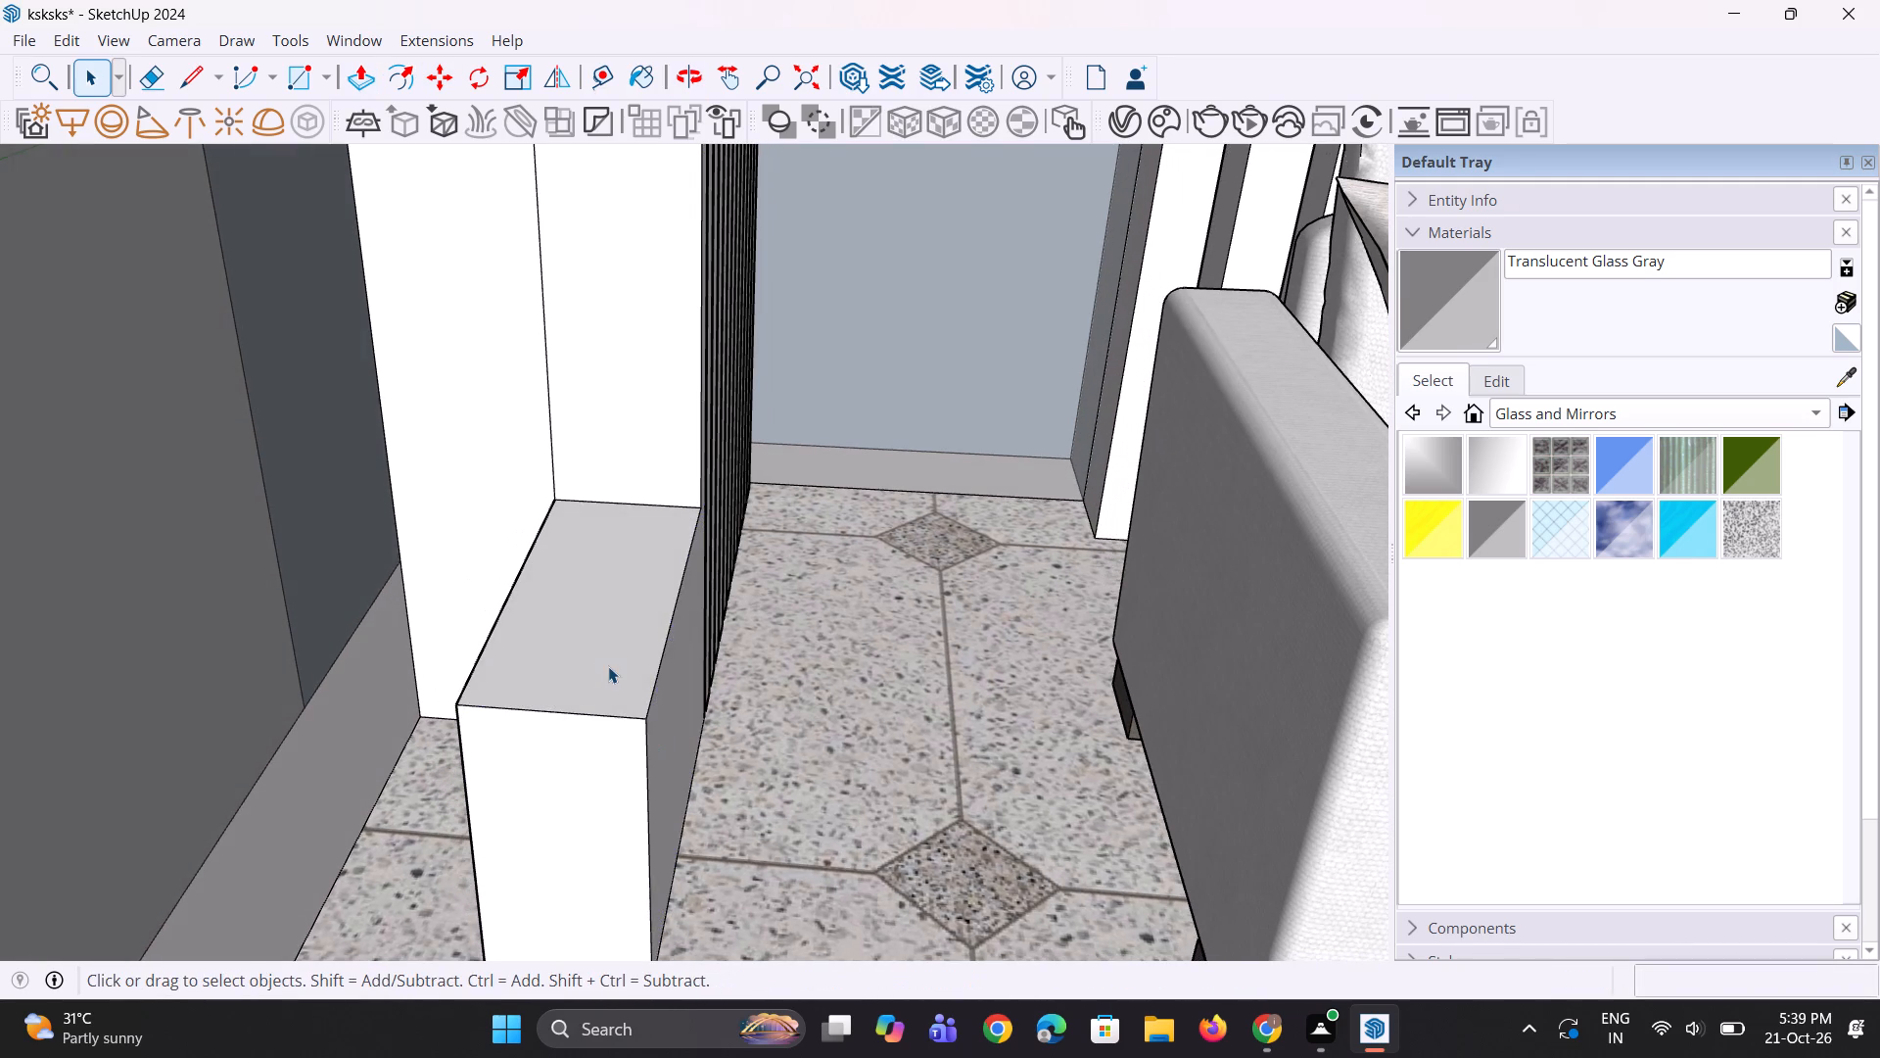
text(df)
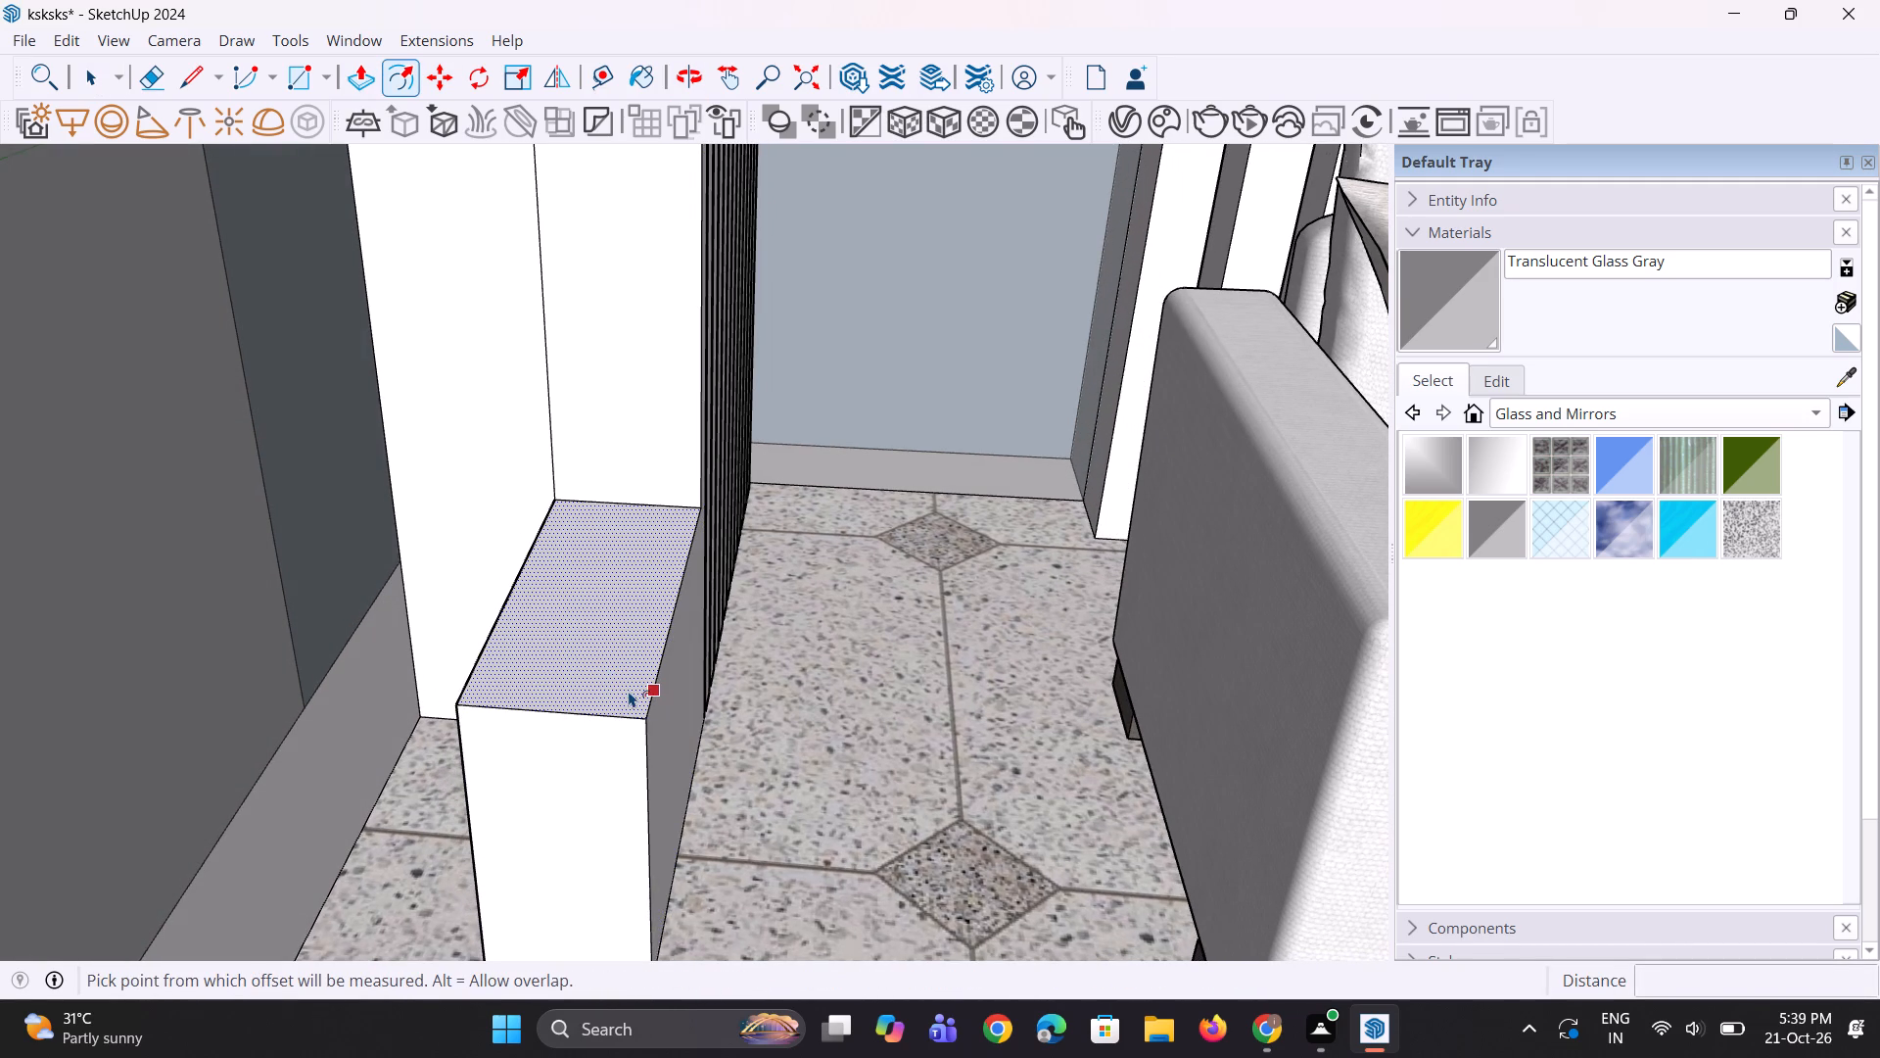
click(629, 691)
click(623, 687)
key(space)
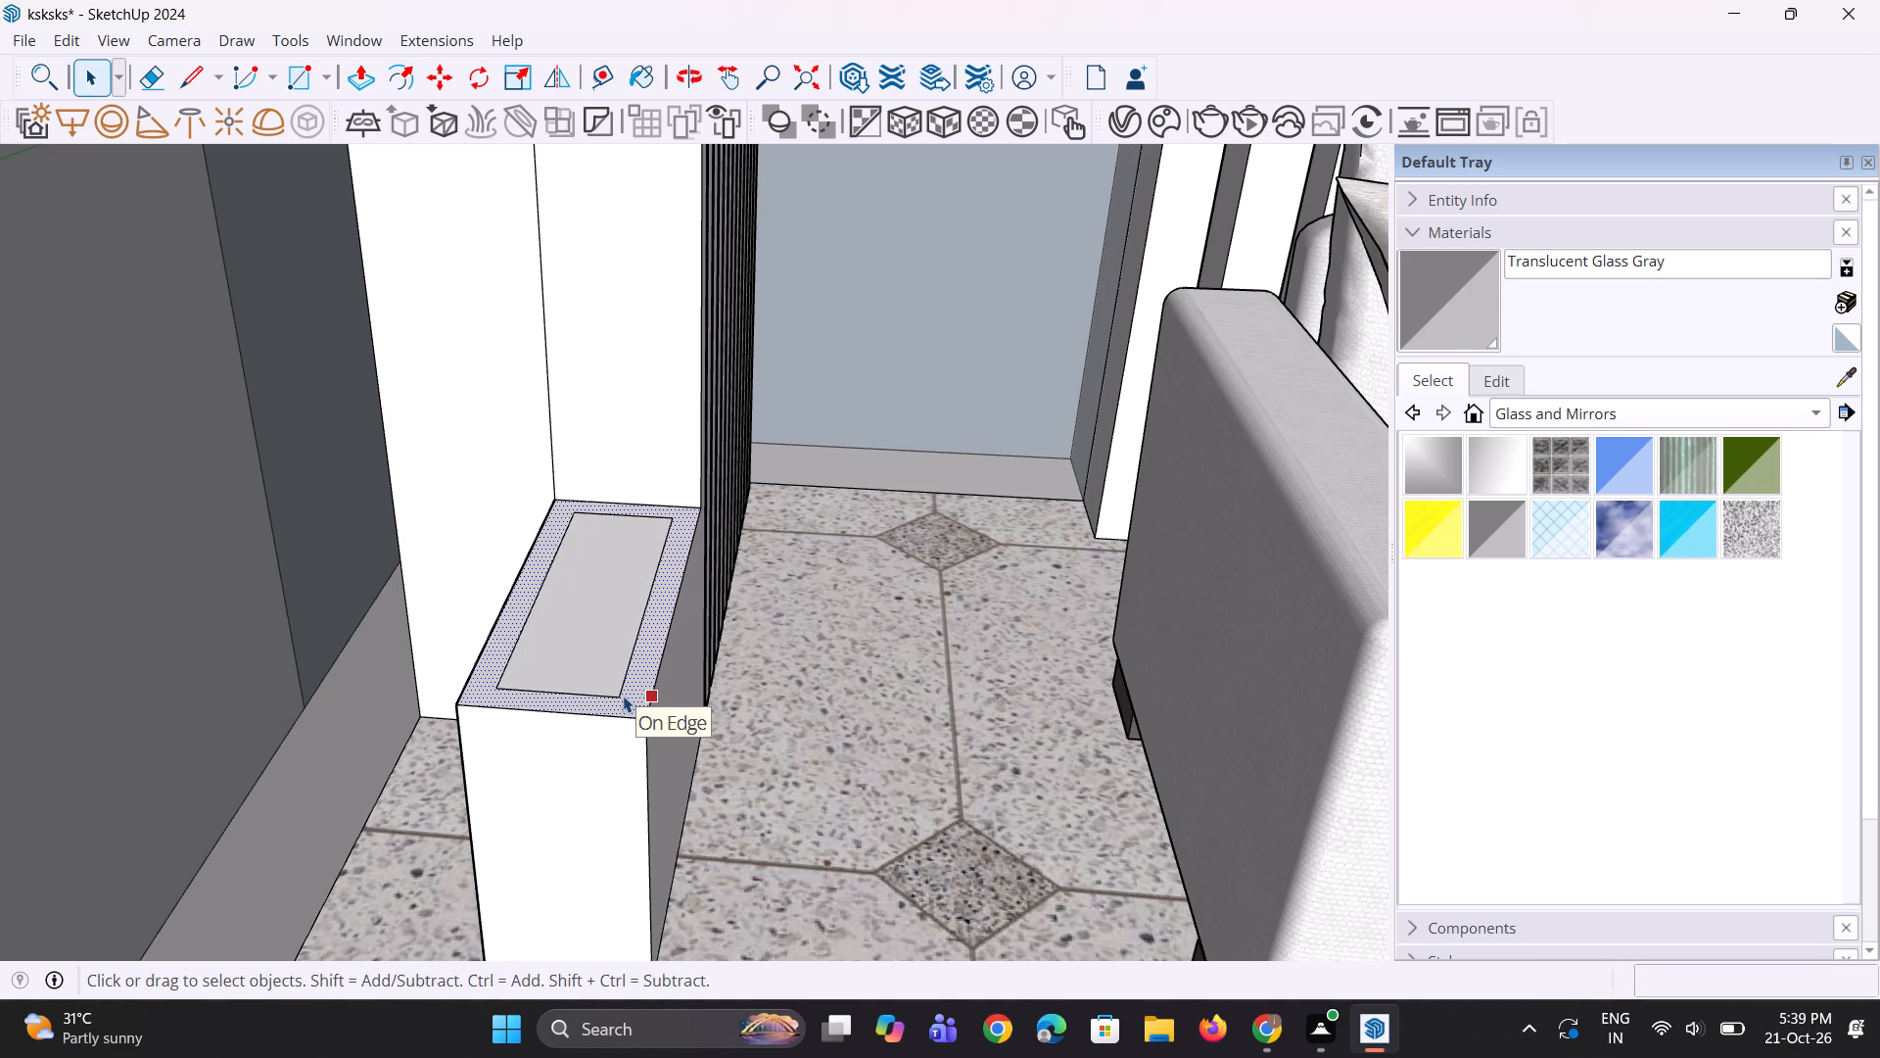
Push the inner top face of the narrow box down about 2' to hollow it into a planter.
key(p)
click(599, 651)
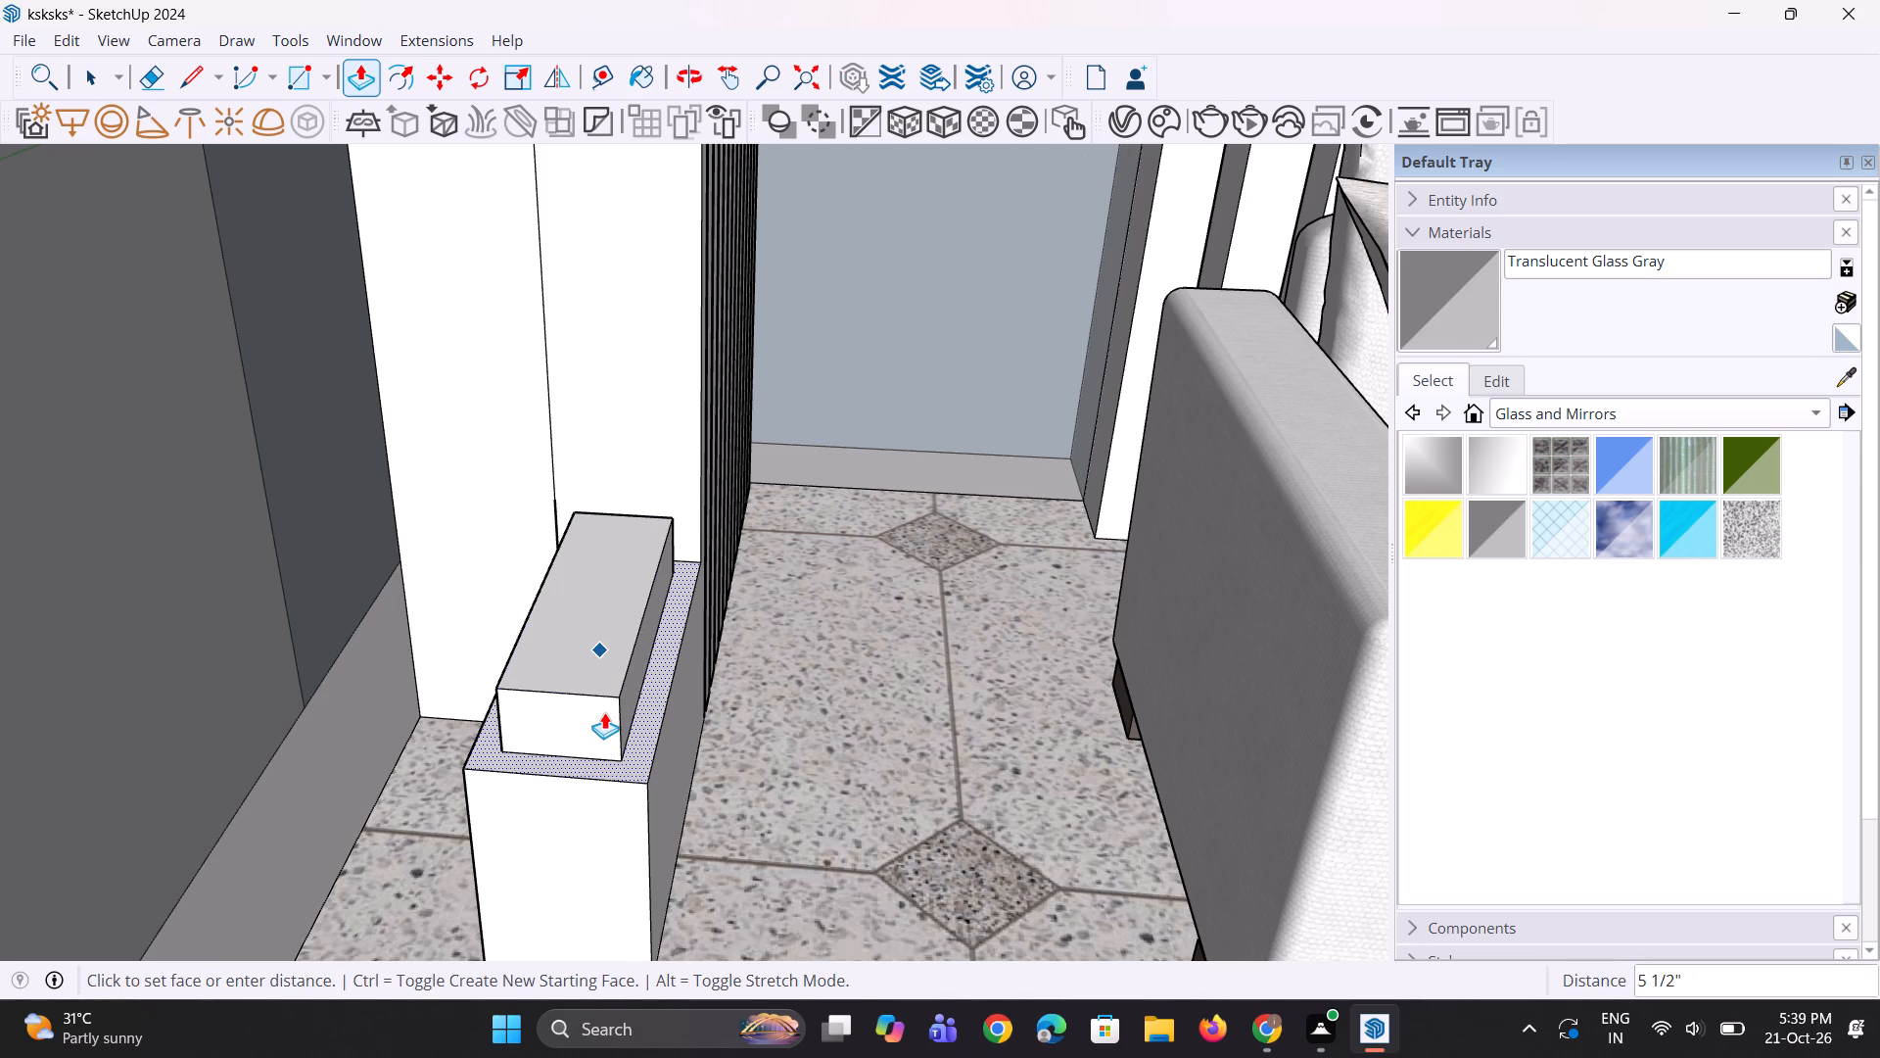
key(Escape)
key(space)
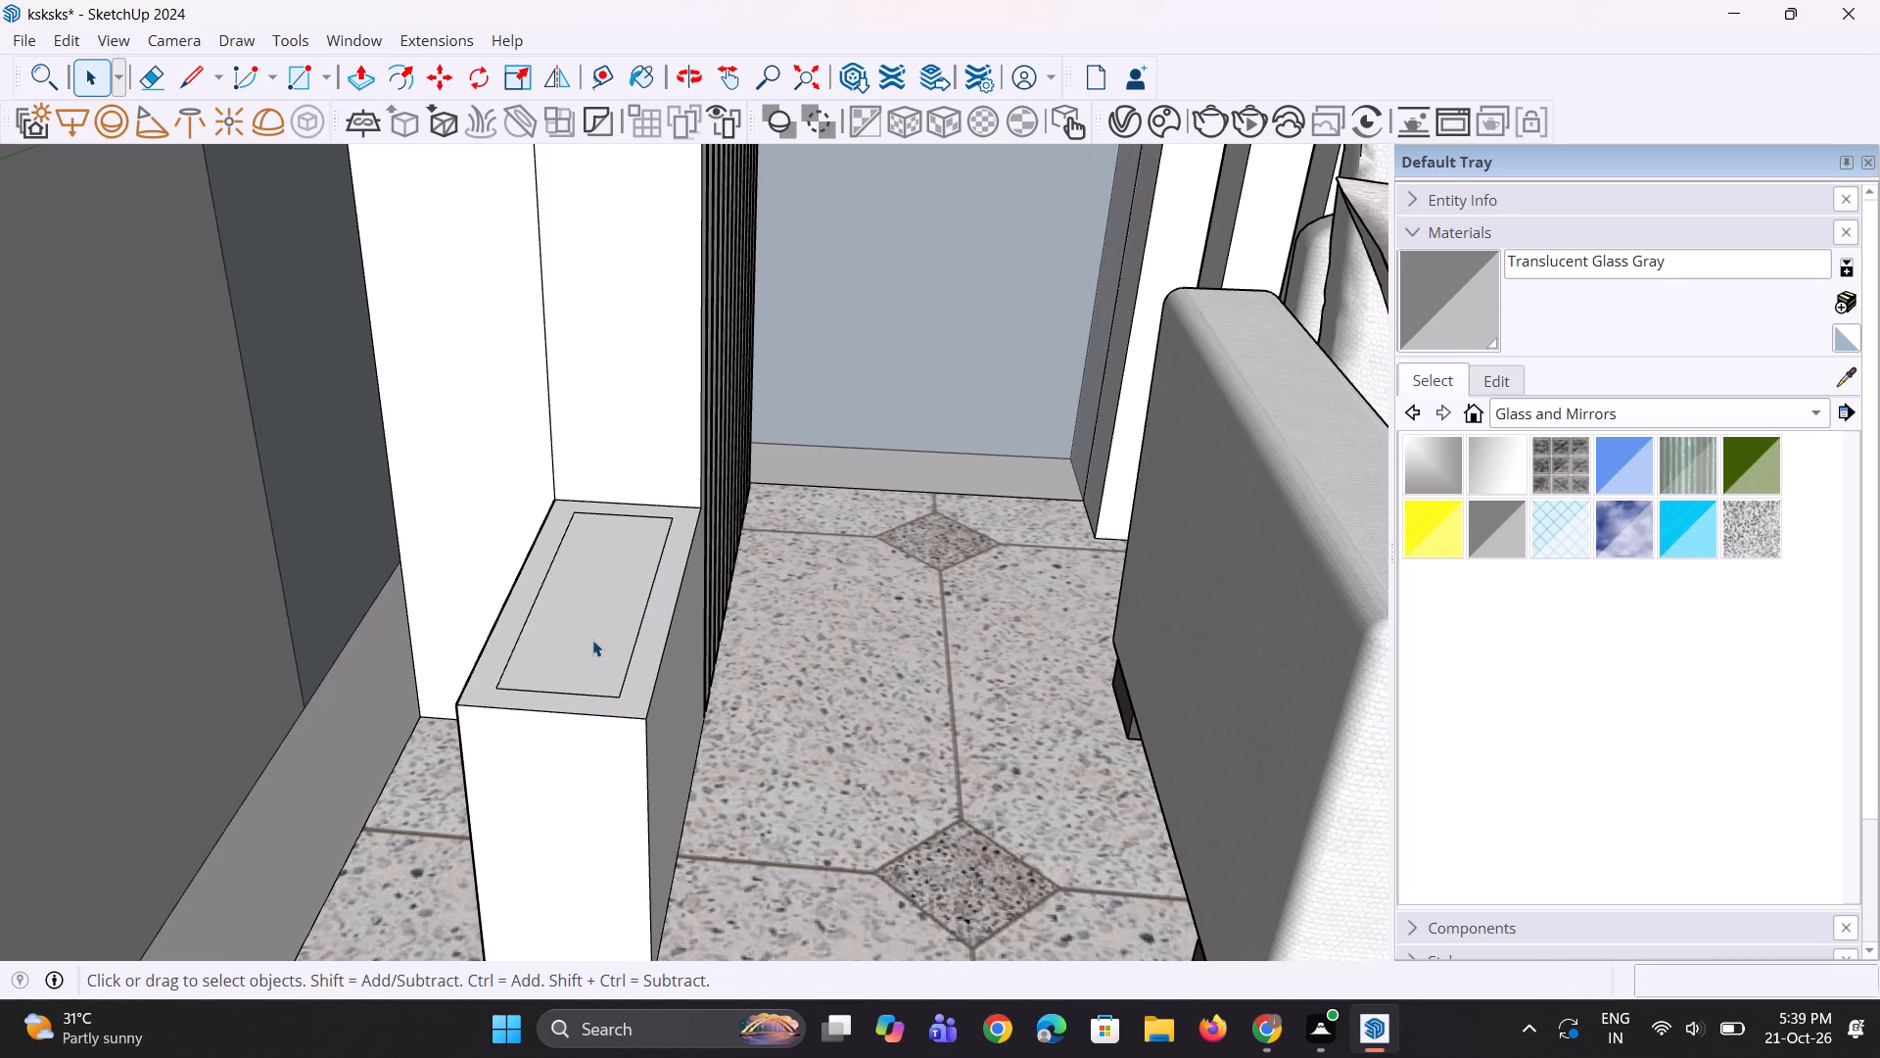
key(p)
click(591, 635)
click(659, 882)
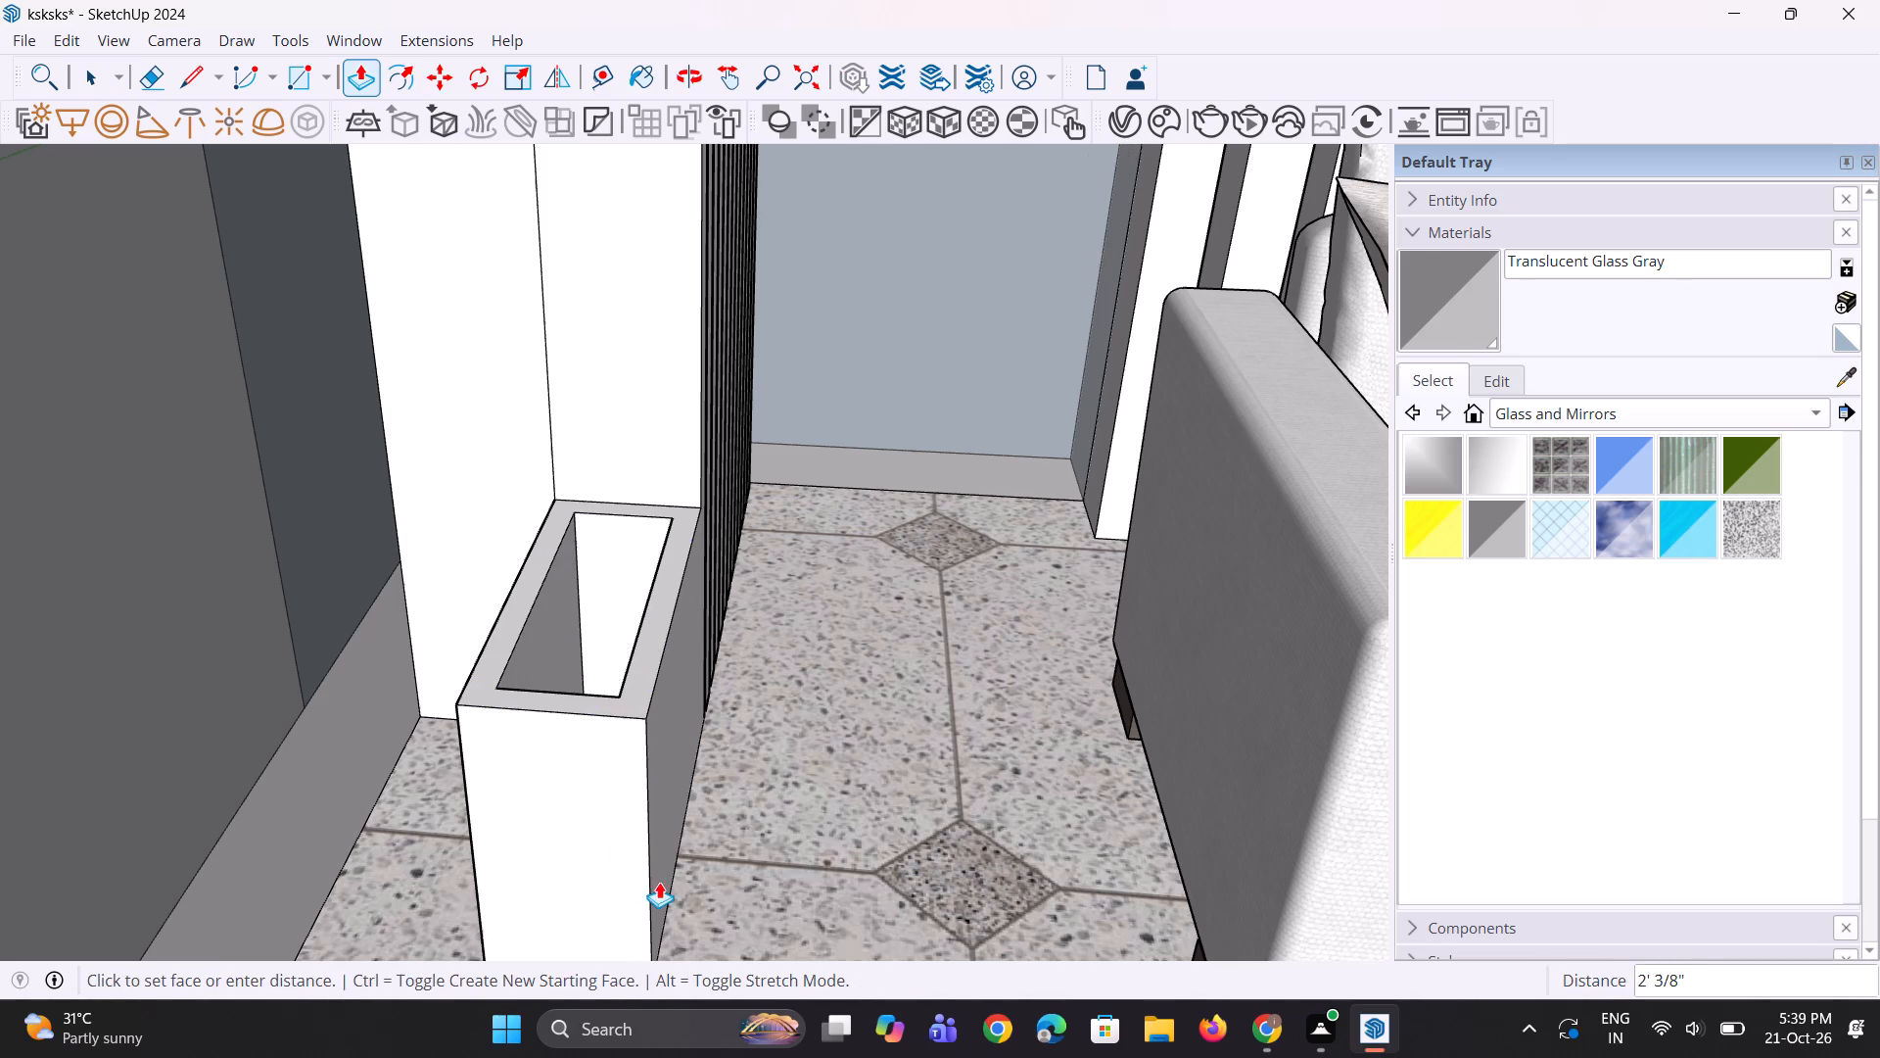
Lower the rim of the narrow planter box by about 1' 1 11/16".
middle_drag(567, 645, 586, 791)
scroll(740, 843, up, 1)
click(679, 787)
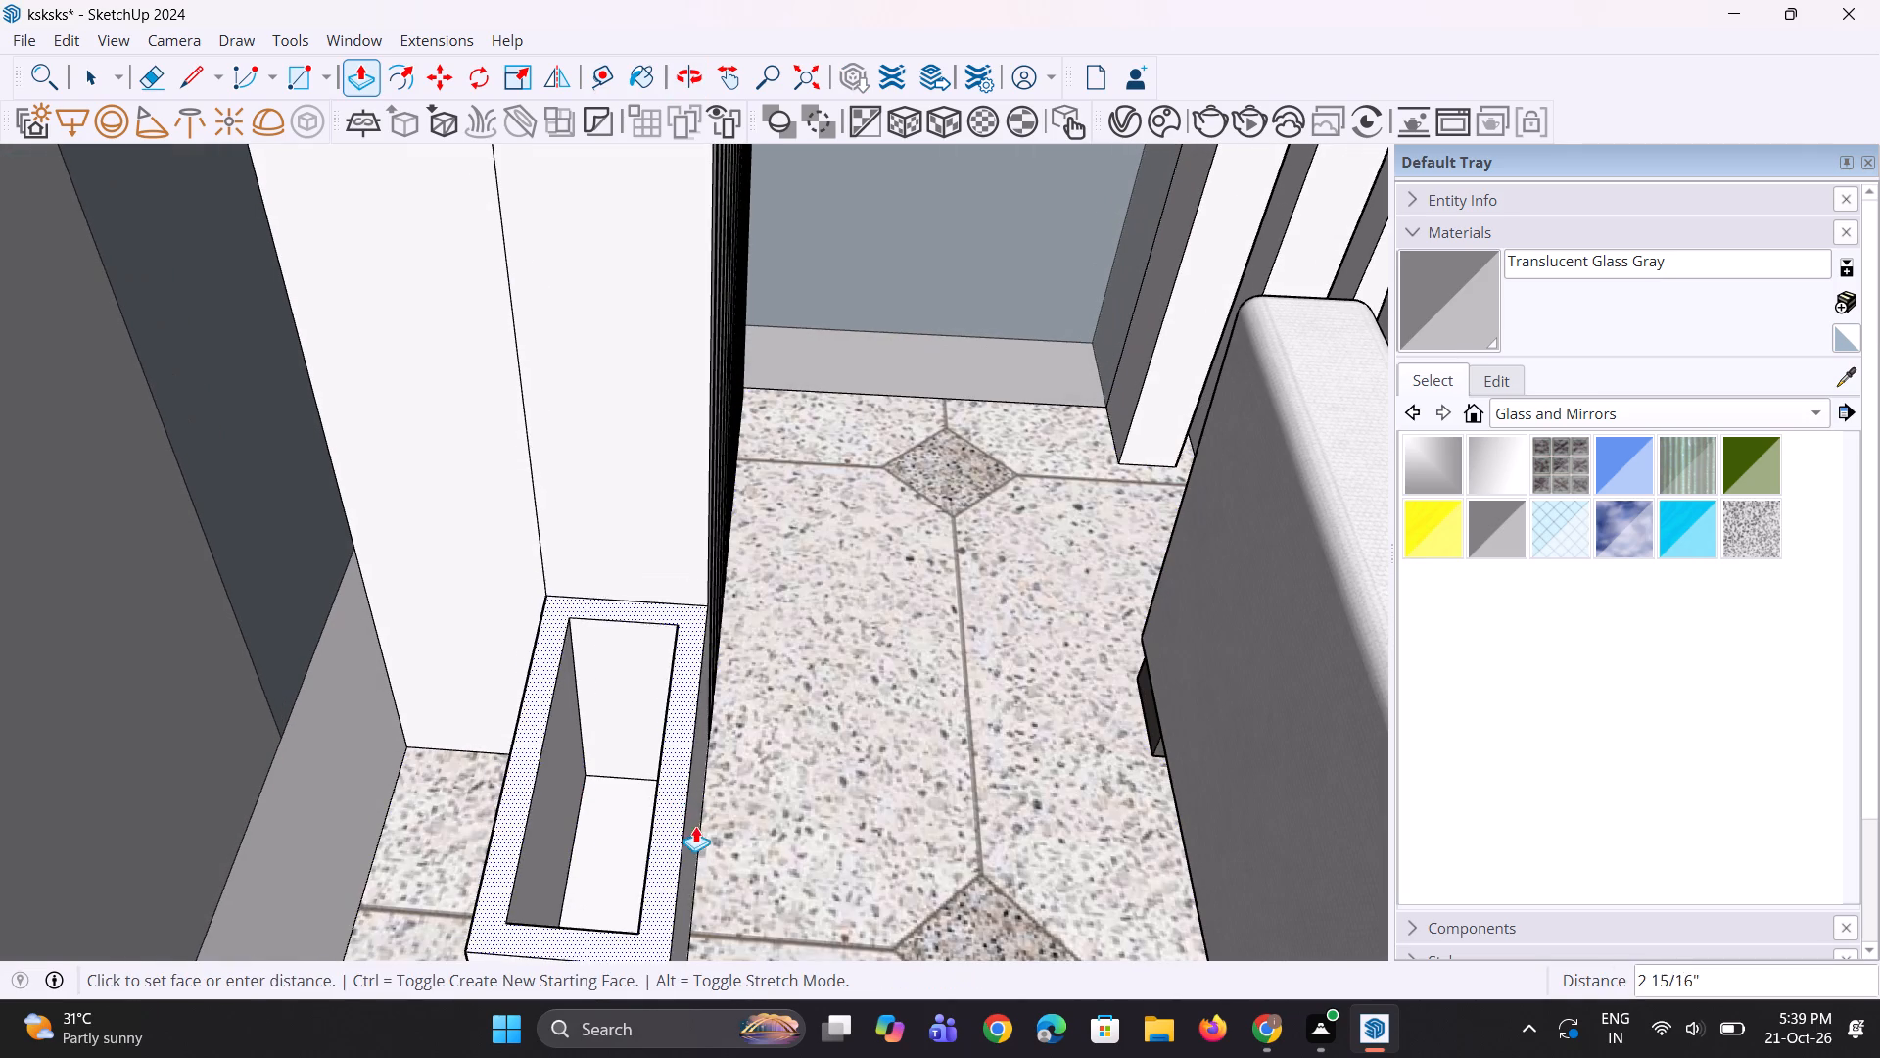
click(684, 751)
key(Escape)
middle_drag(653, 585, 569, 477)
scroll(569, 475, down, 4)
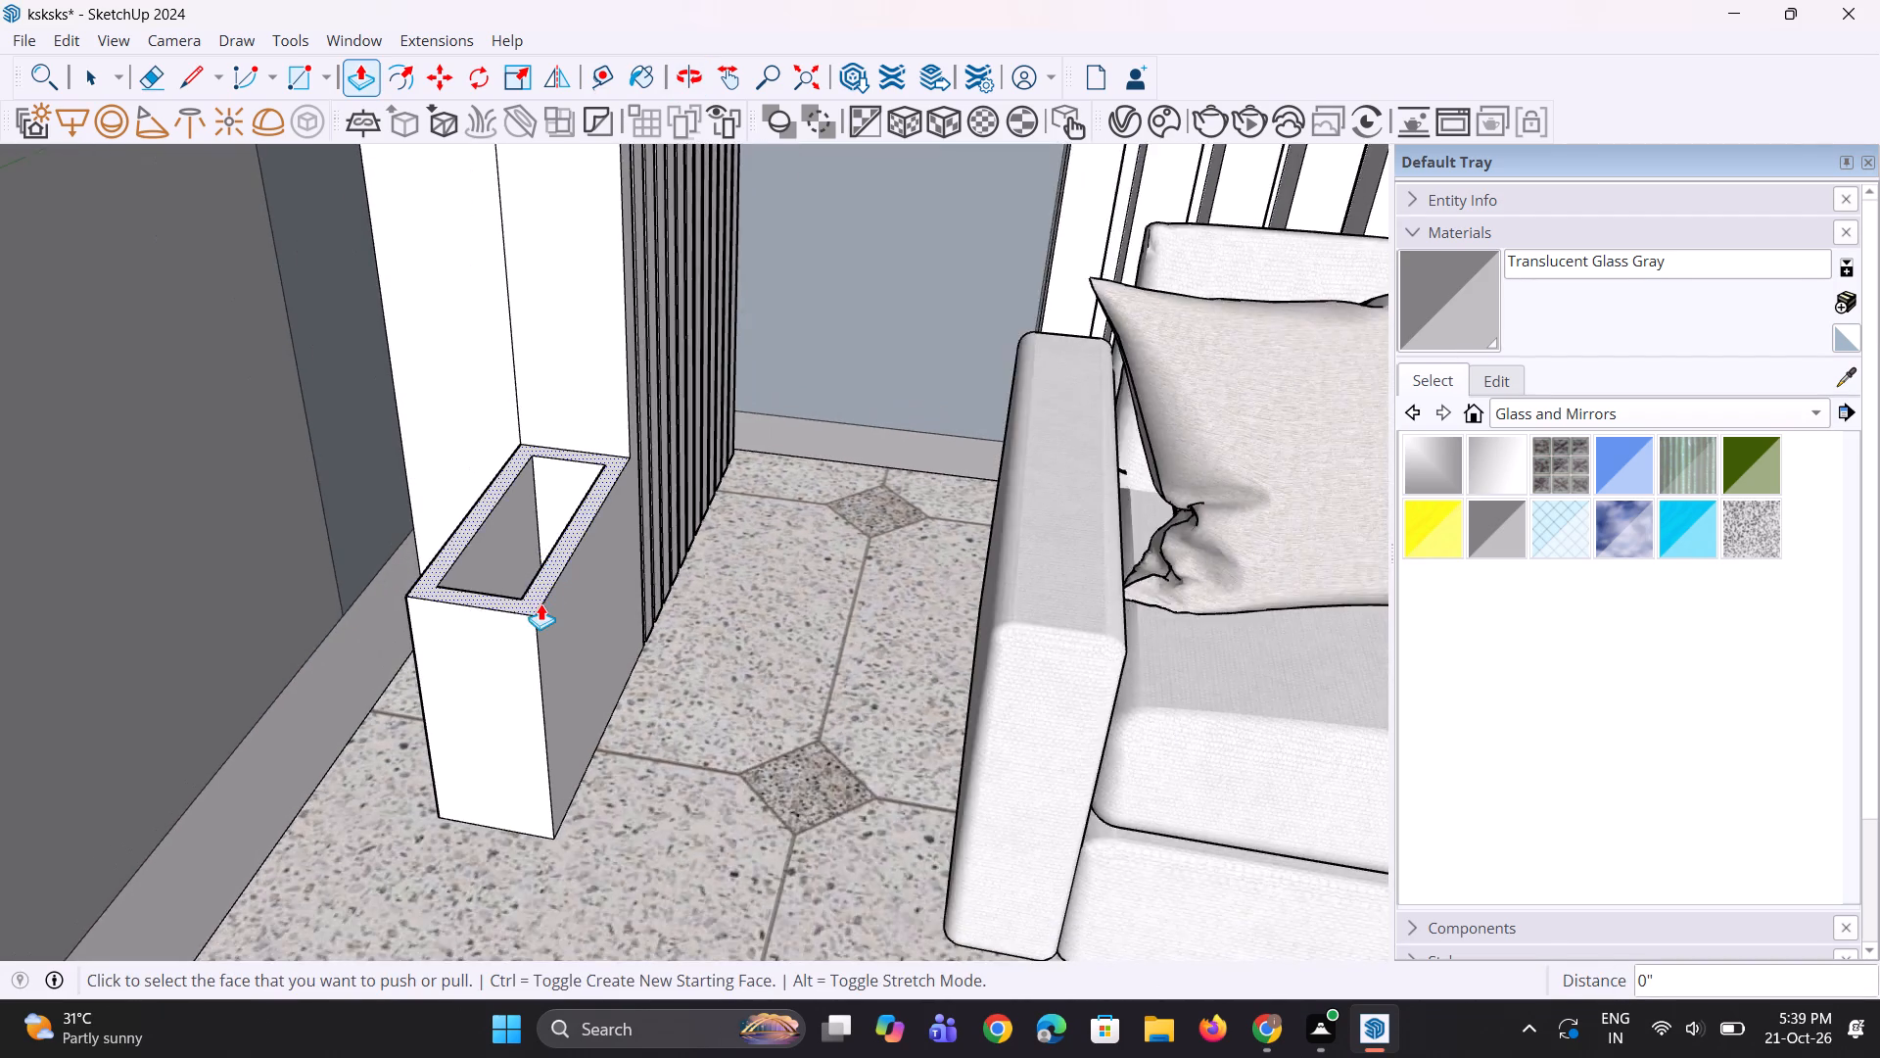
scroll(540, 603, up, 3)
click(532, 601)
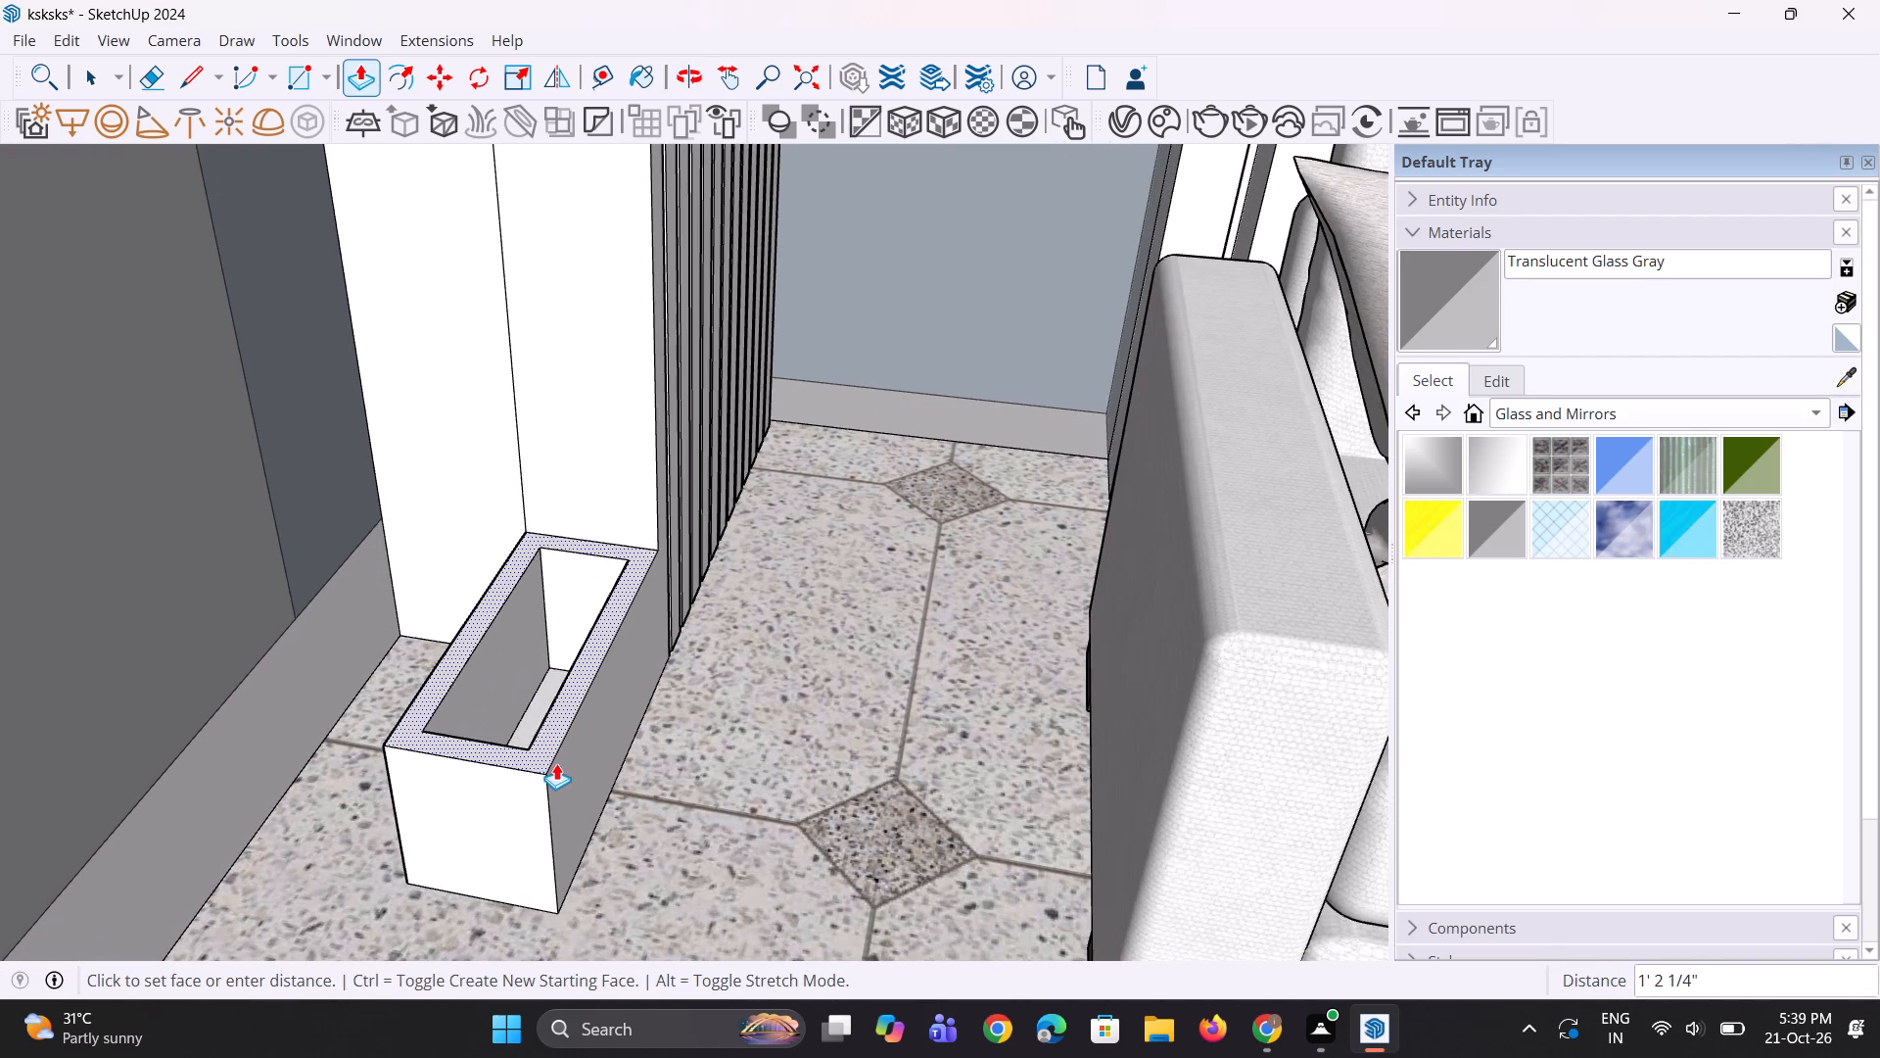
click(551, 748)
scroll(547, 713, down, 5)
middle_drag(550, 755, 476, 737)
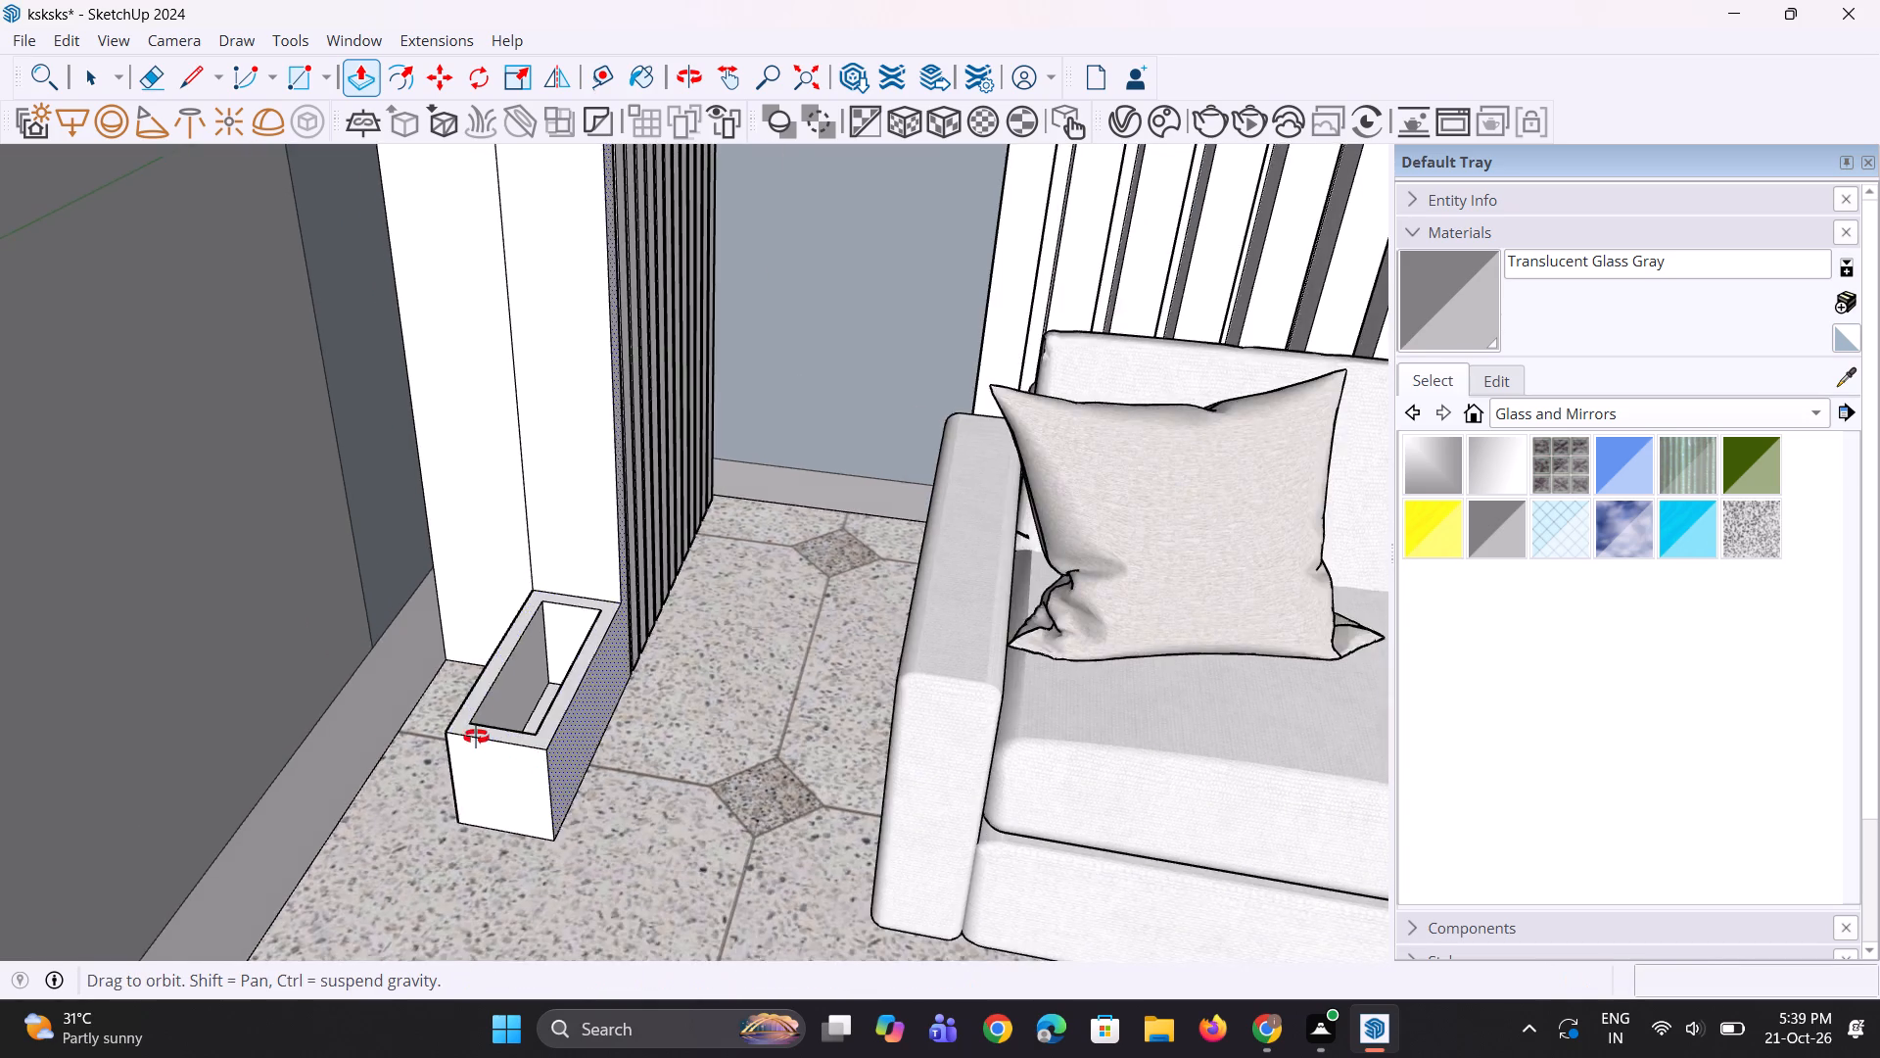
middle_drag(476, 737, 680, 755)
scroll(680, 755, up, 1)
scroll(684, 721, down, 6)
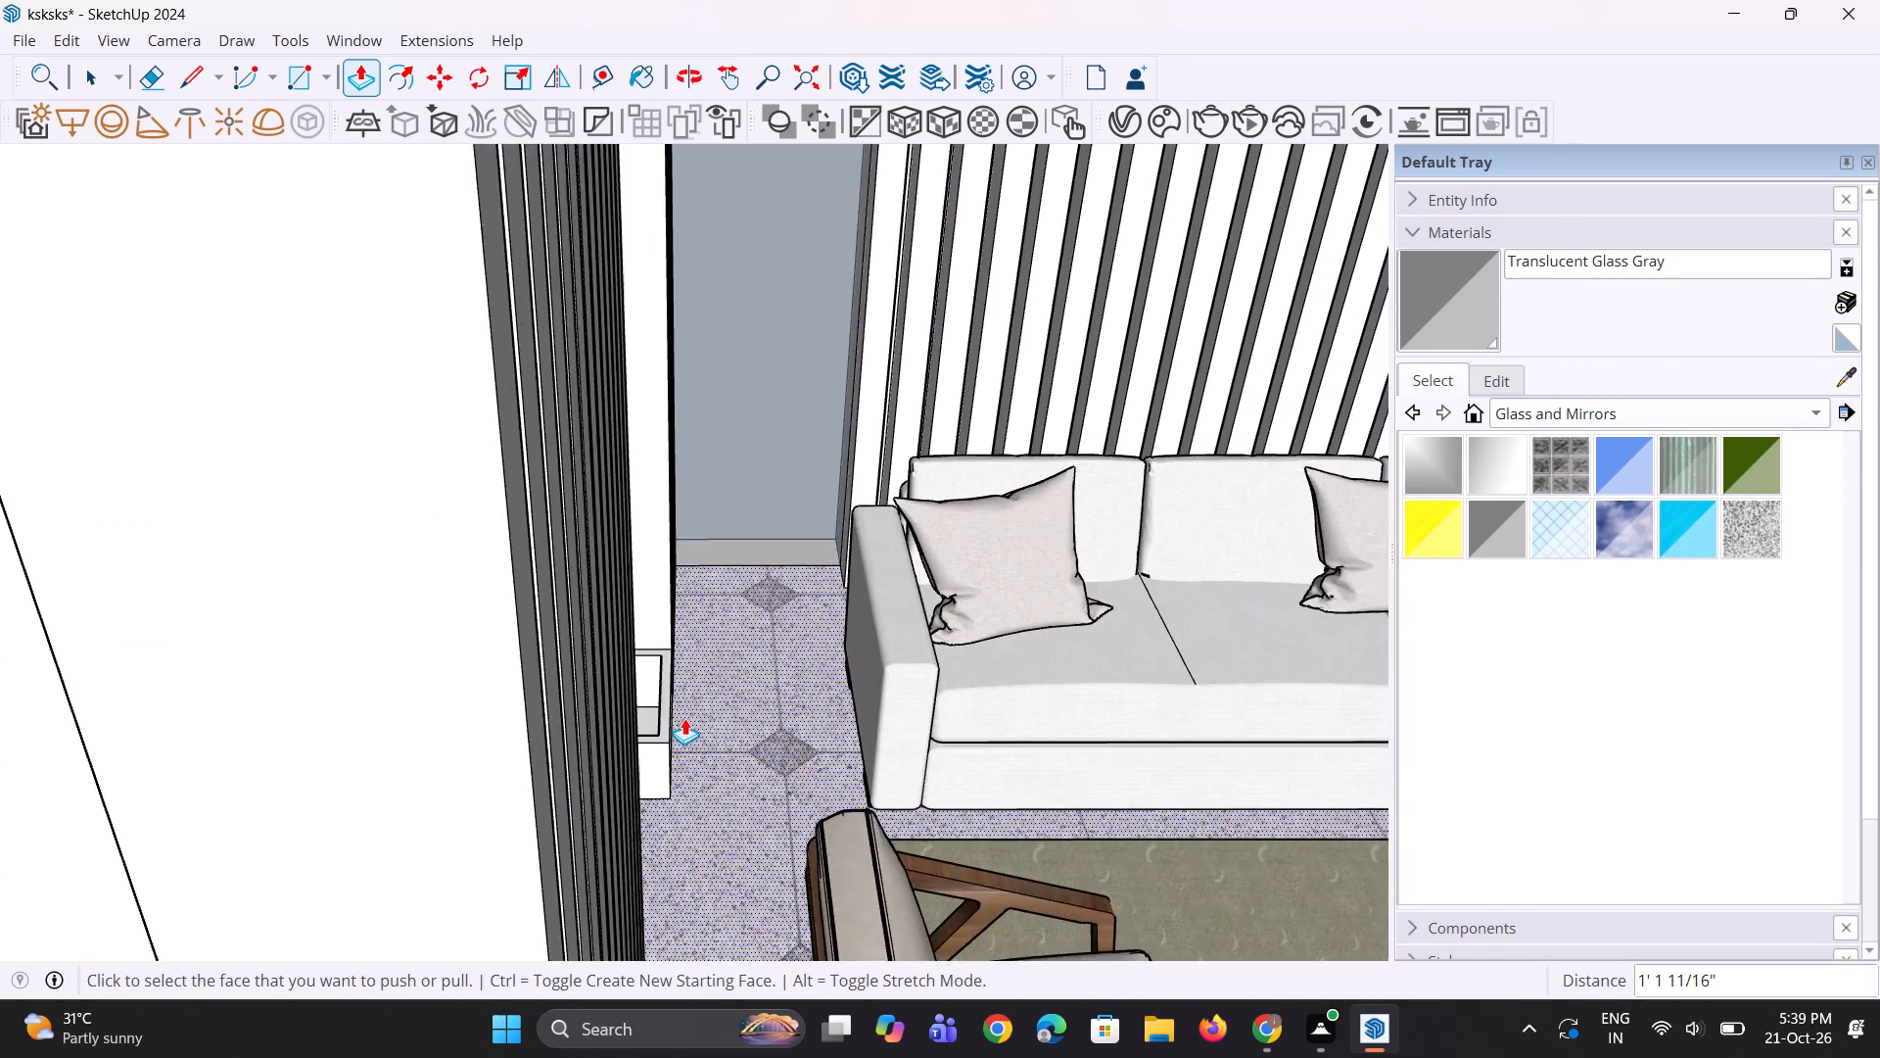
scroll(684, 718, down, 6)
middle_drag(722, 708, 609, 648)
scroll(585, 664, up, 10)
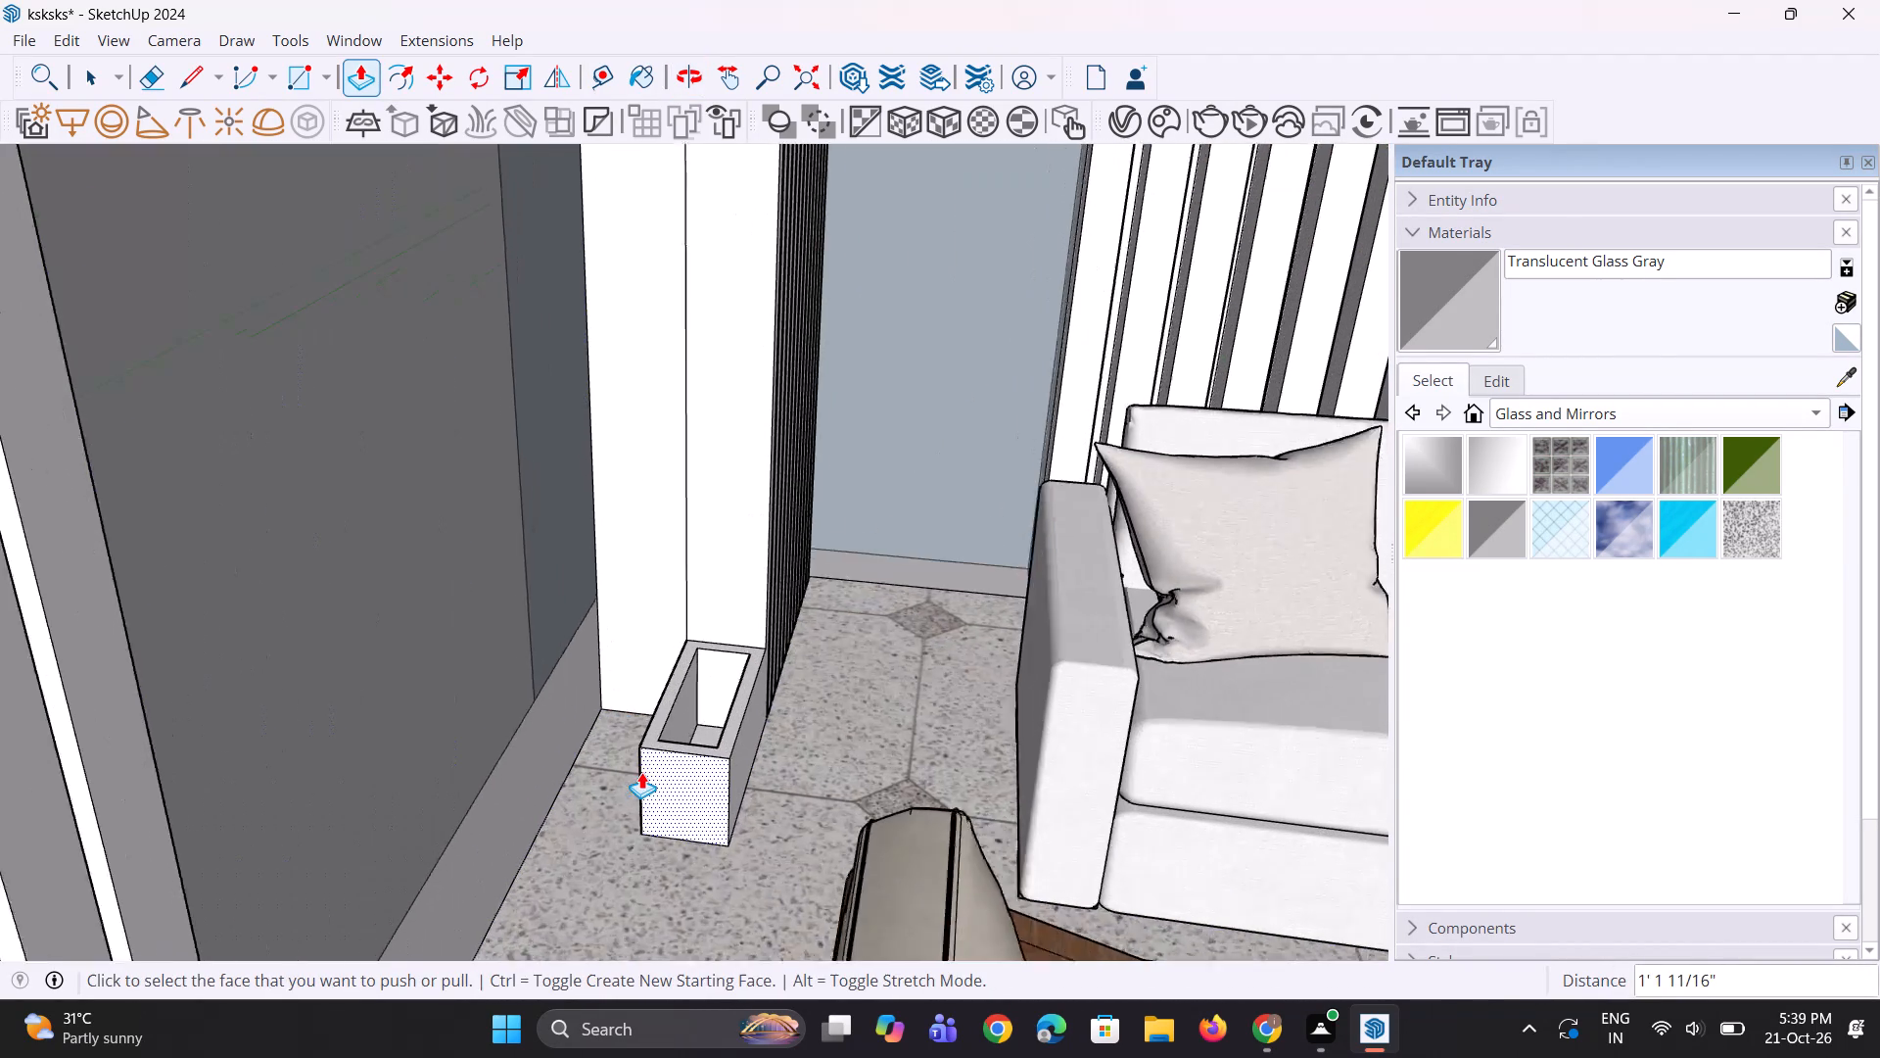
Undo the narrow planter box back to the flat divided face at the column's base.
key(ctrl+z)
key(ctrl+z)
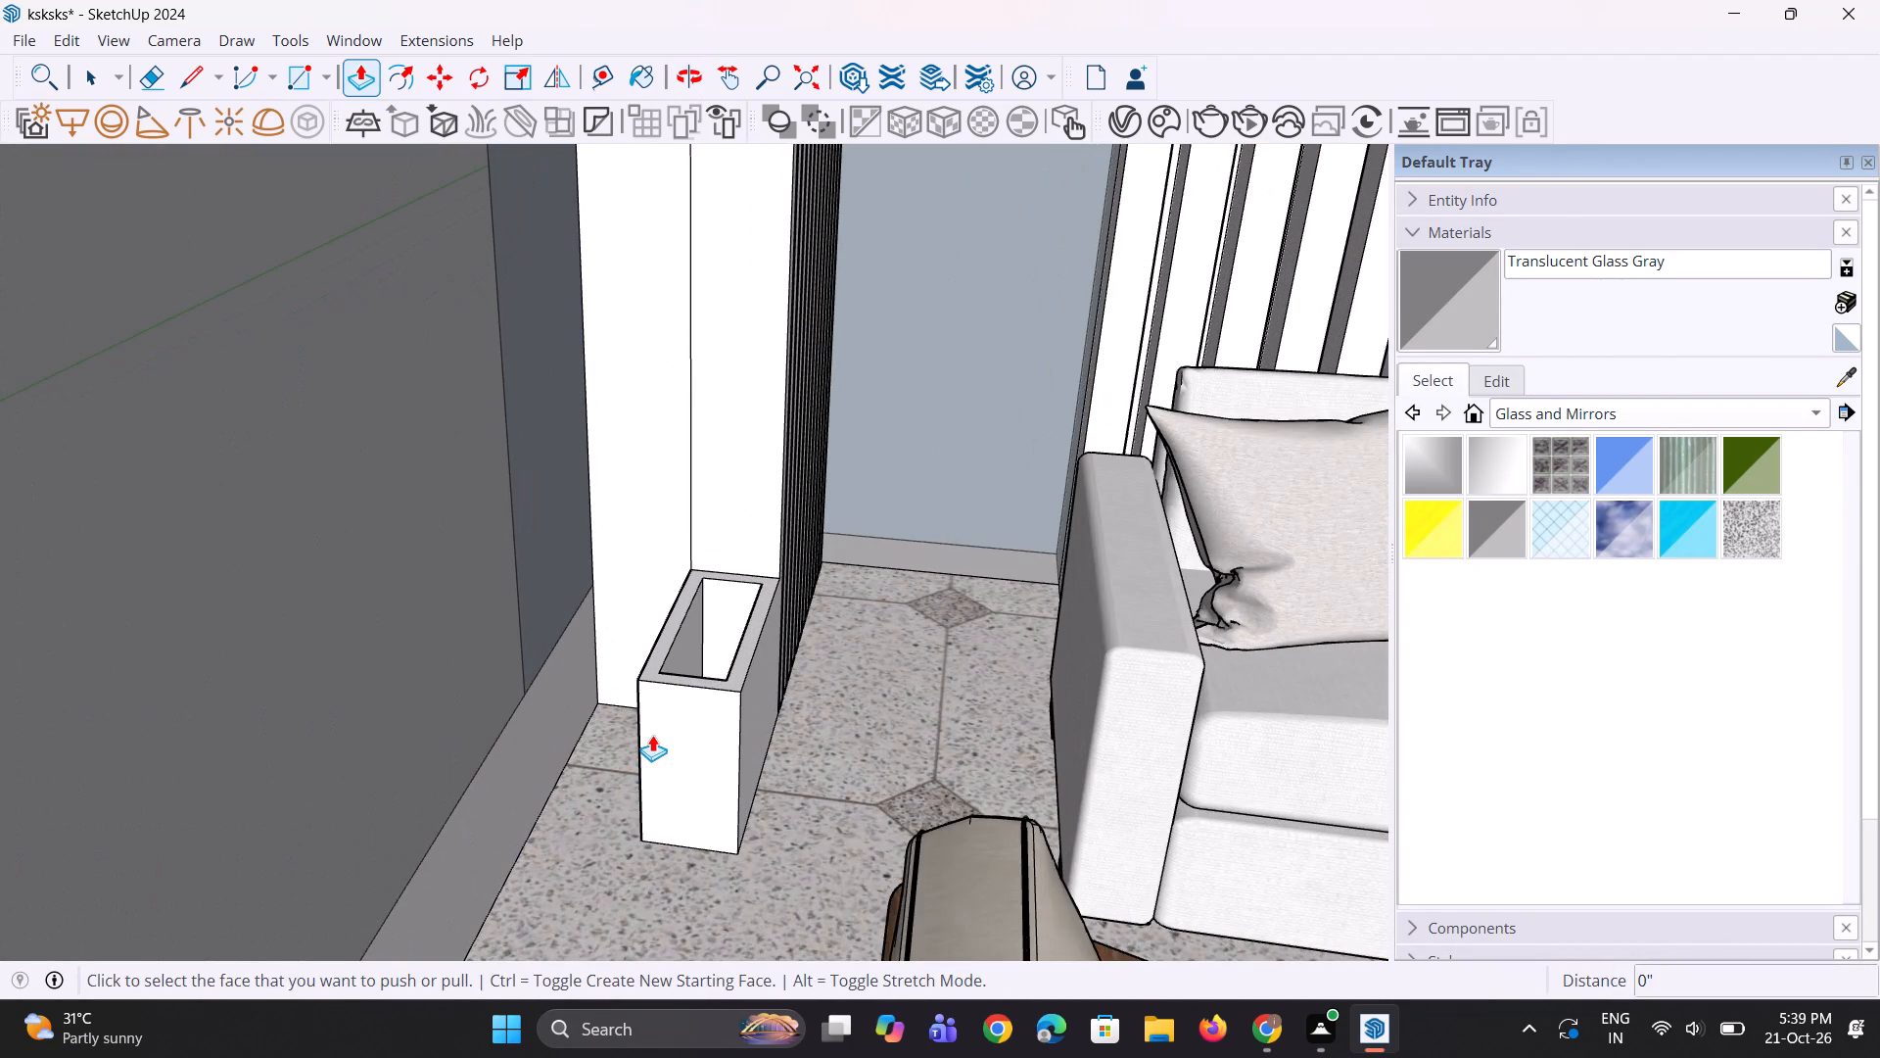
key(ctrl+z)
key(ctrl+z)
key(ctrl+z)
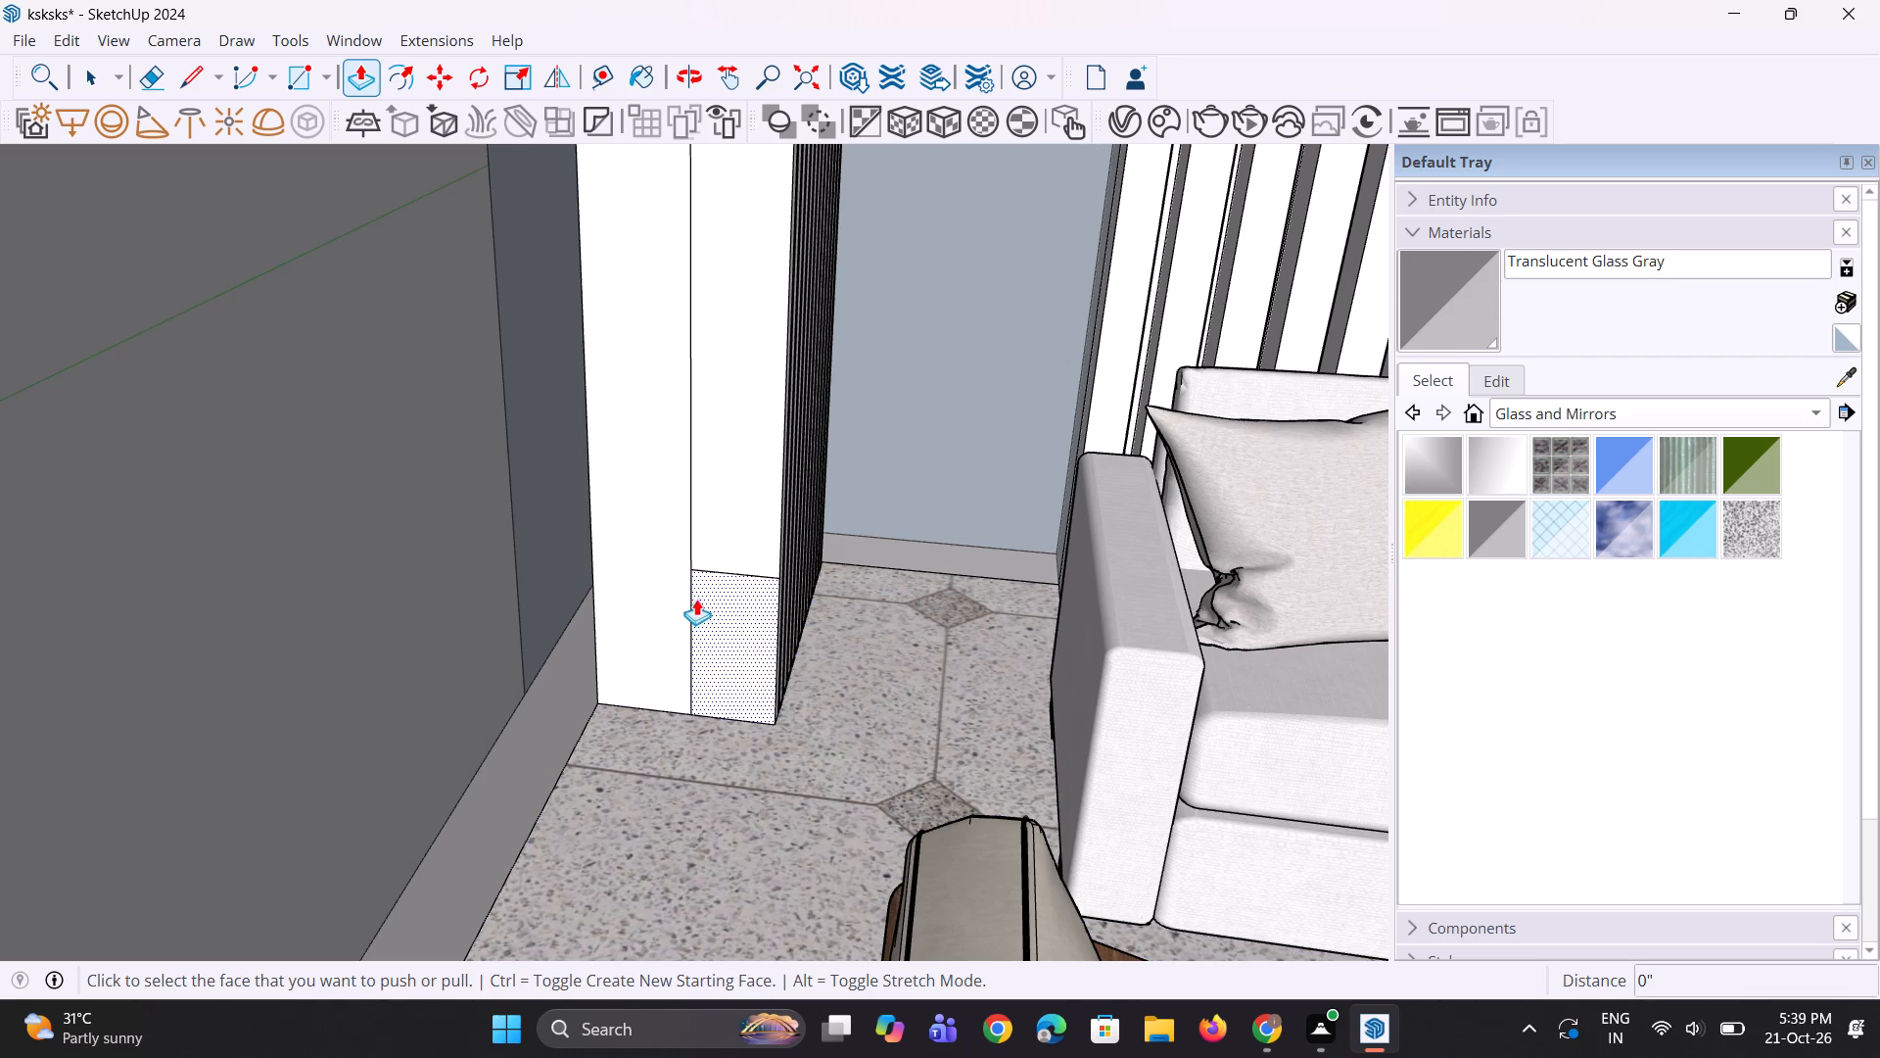
Extend the horizontal line across the column's full front width and erase the vertical divider below it.
key(l)
scroll(682, 582, up, 2)
click(689, 565)
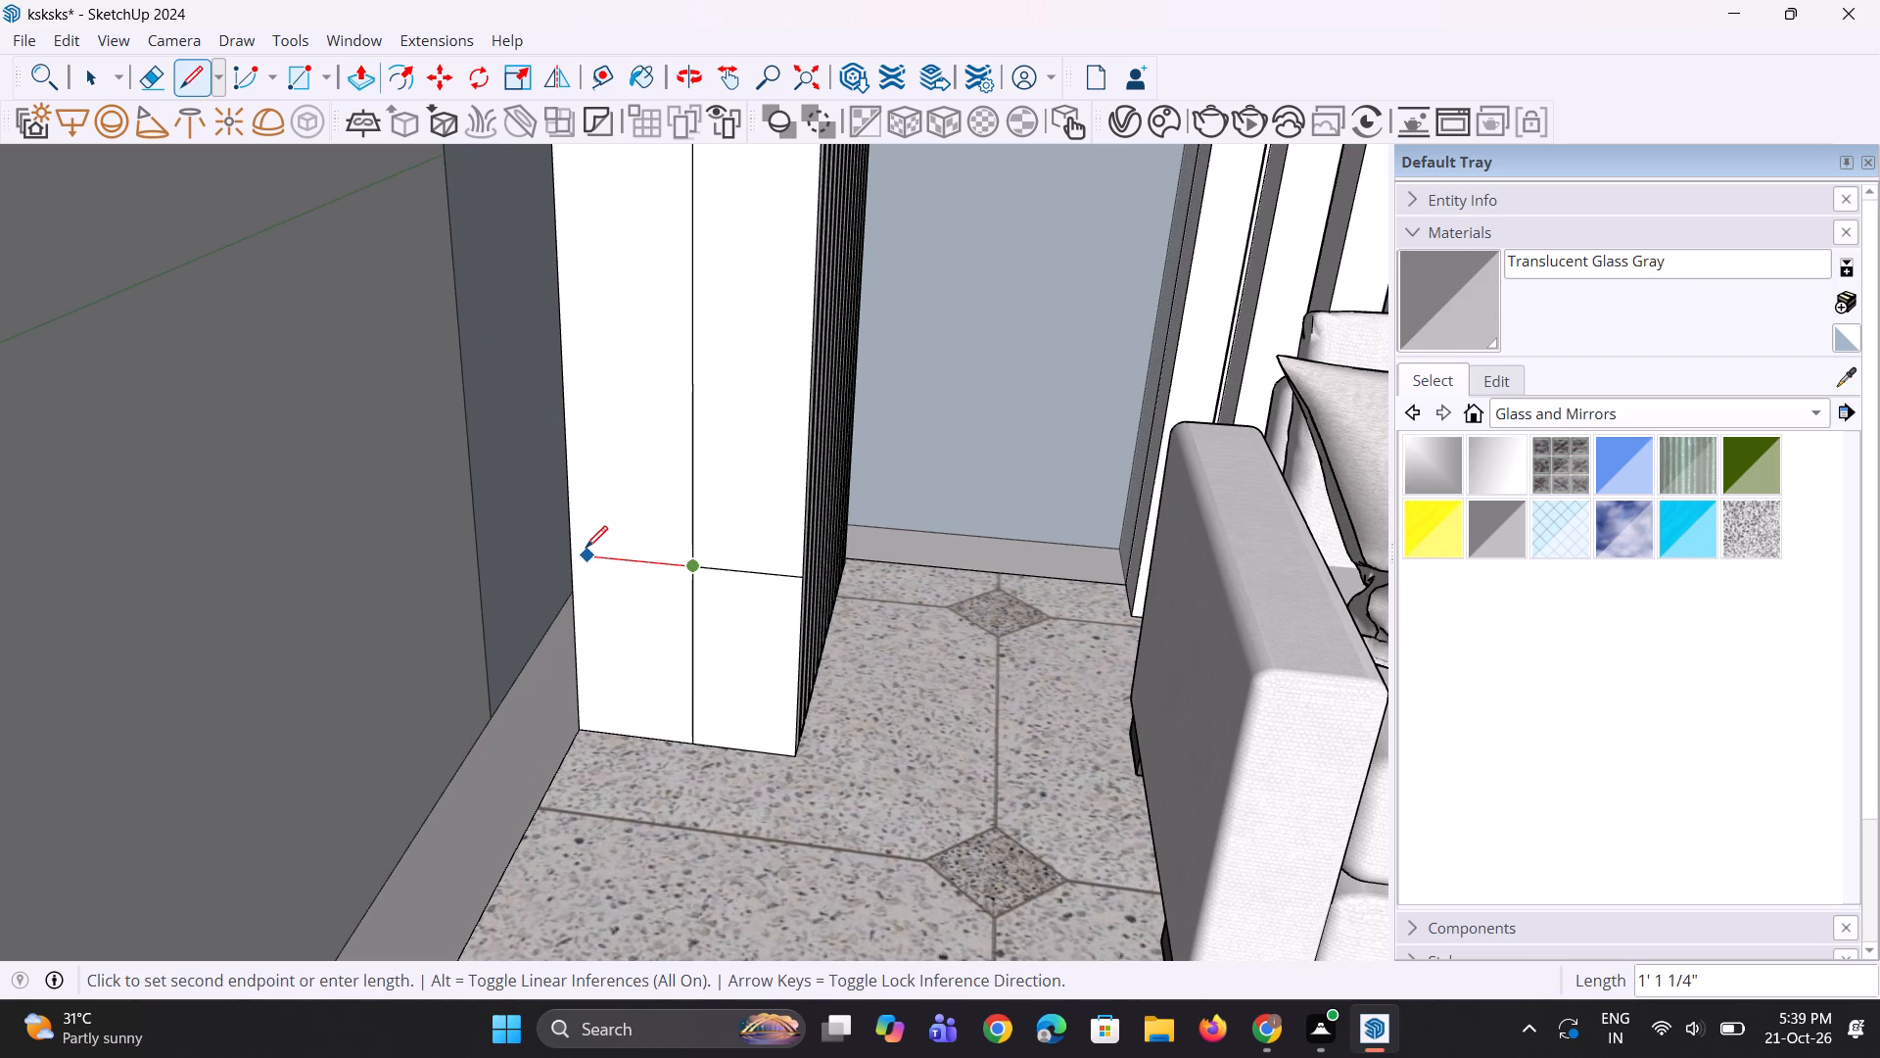
click(571, 549)
key(e)
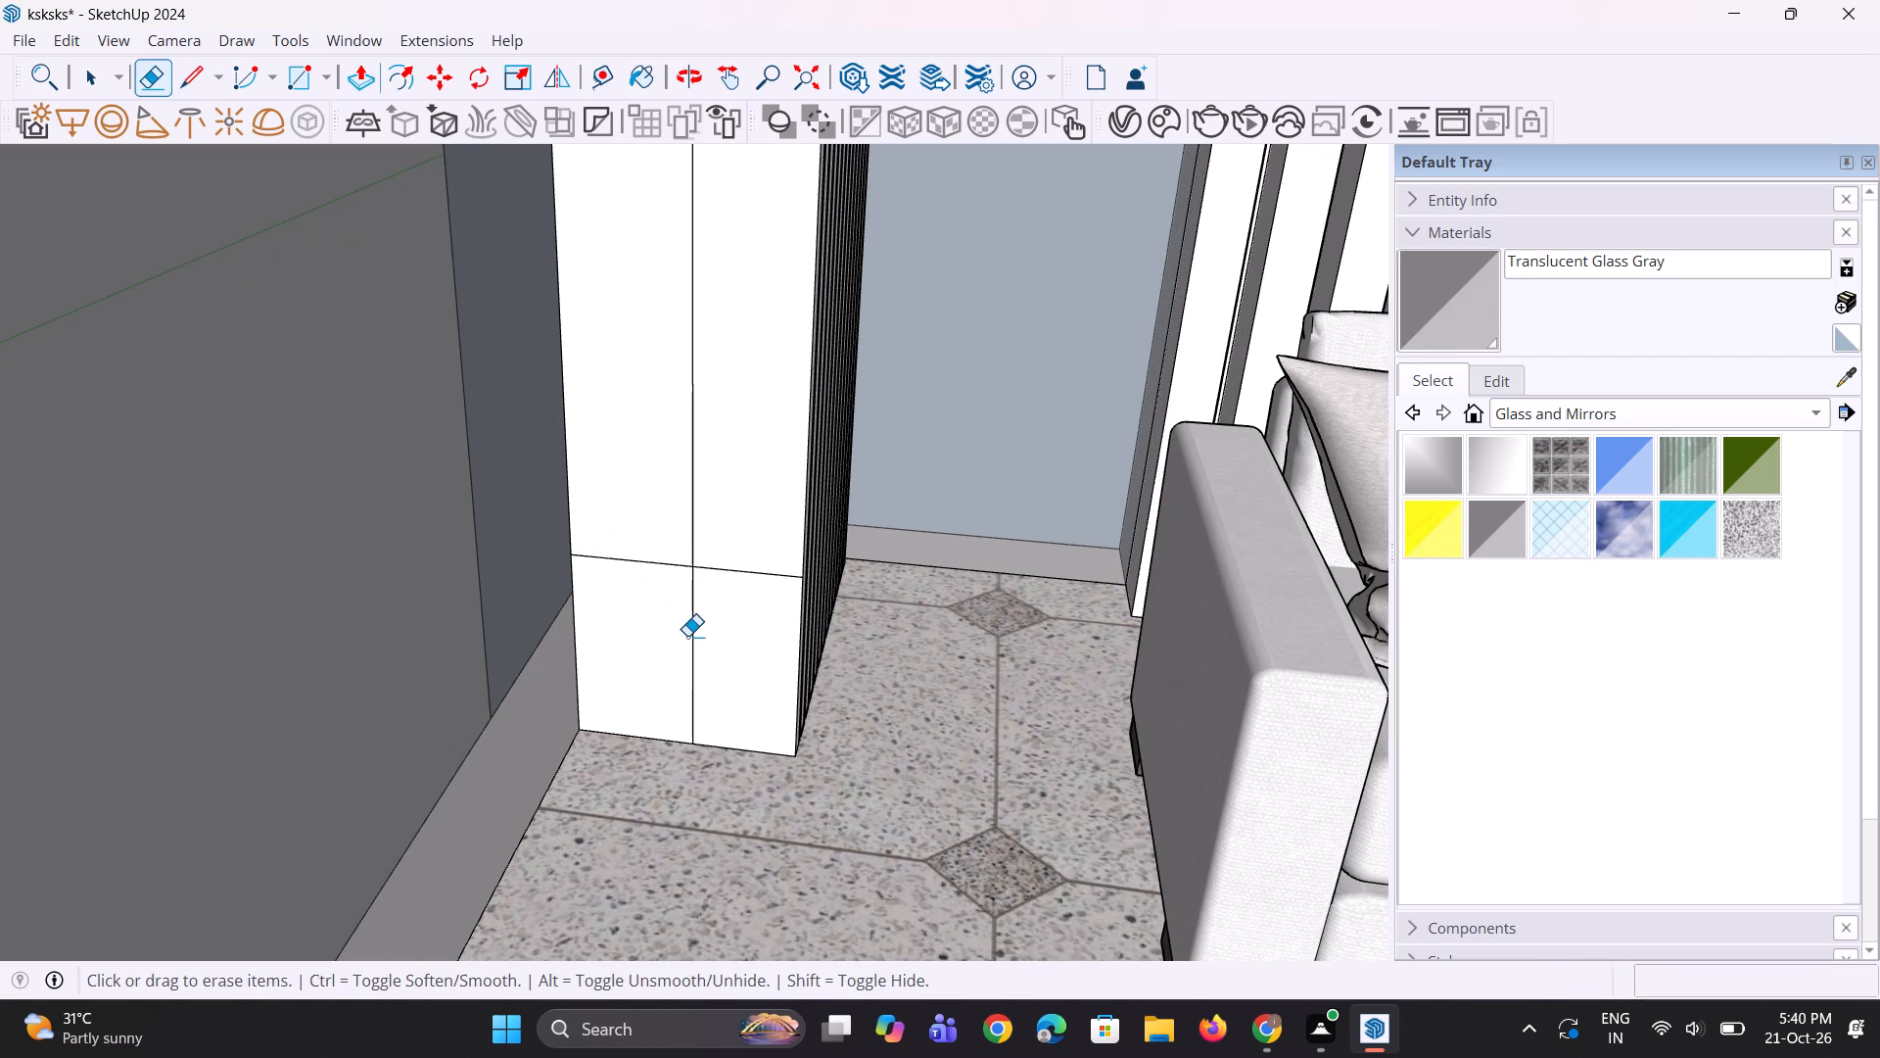
click(687, 636)
click(694, 644)
Extrude the full-width lower column face forward about 3' 6" and erase the dividing line on the box's top.
key(p)
click(691, 671)
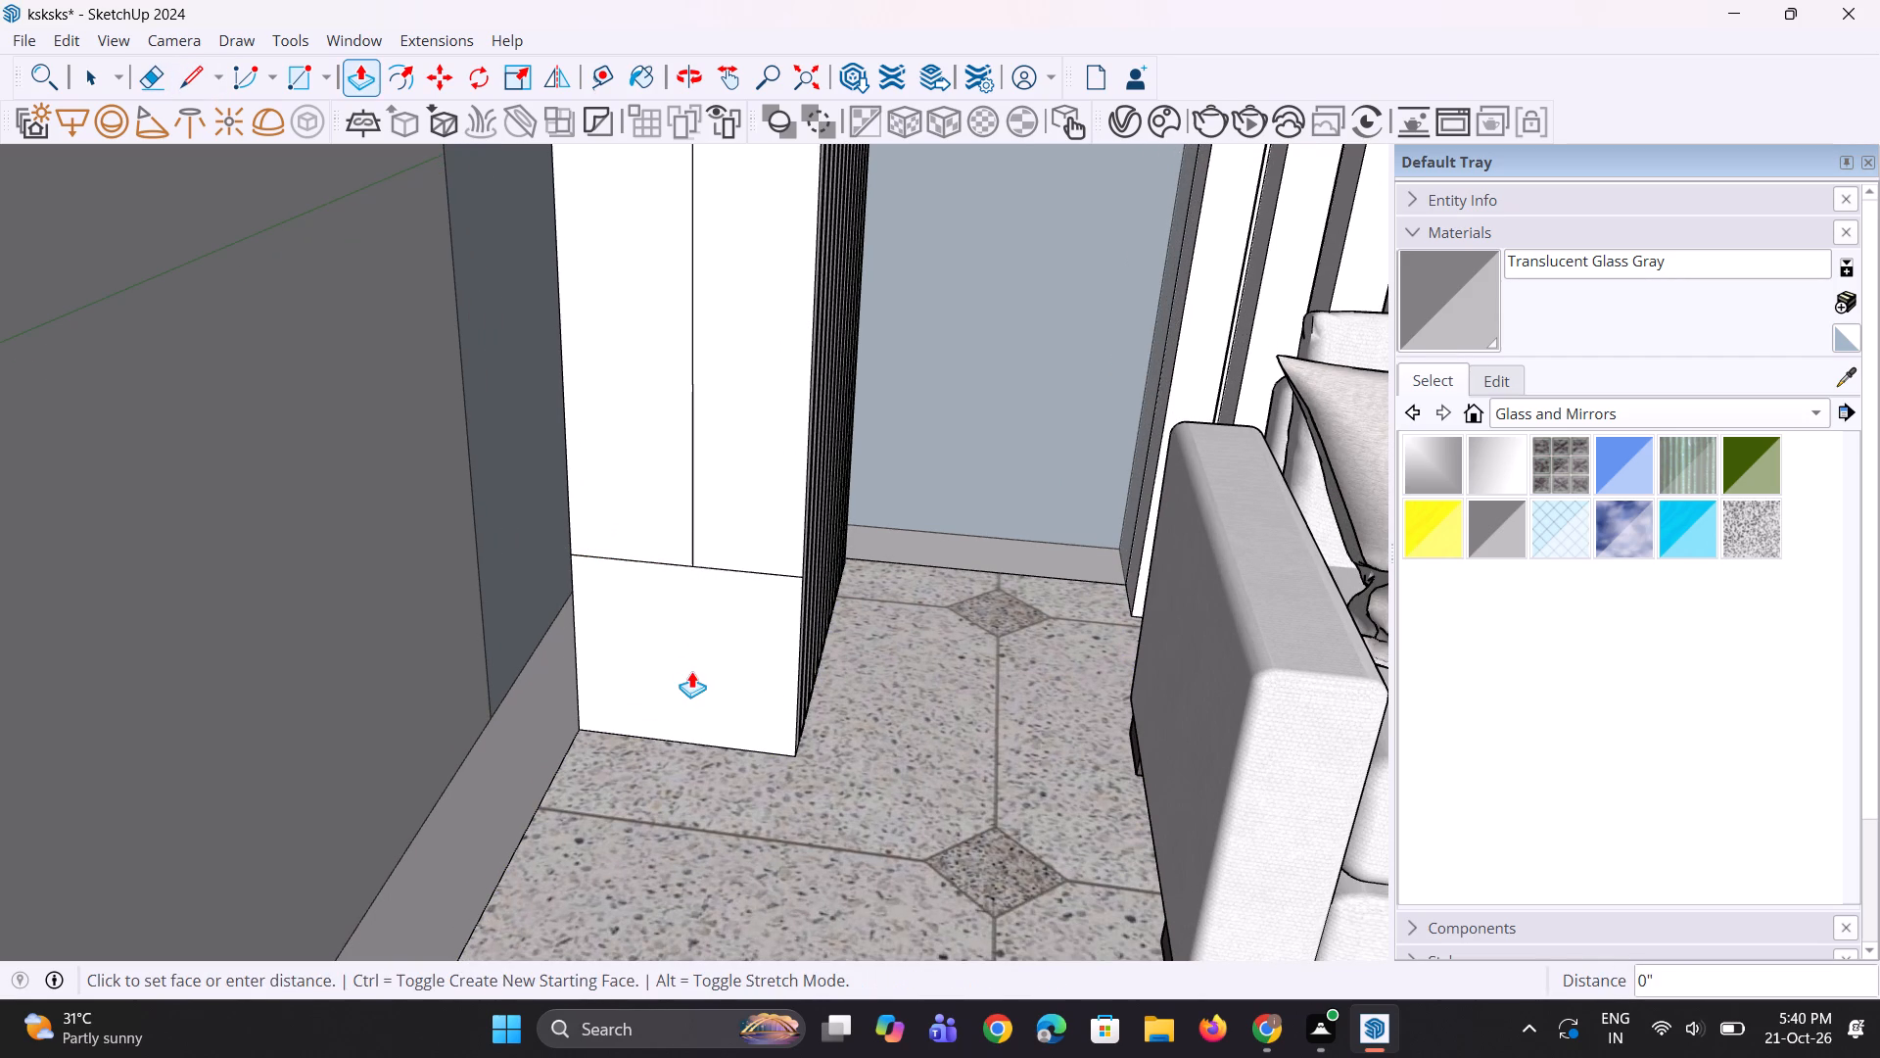
click(622, 909)
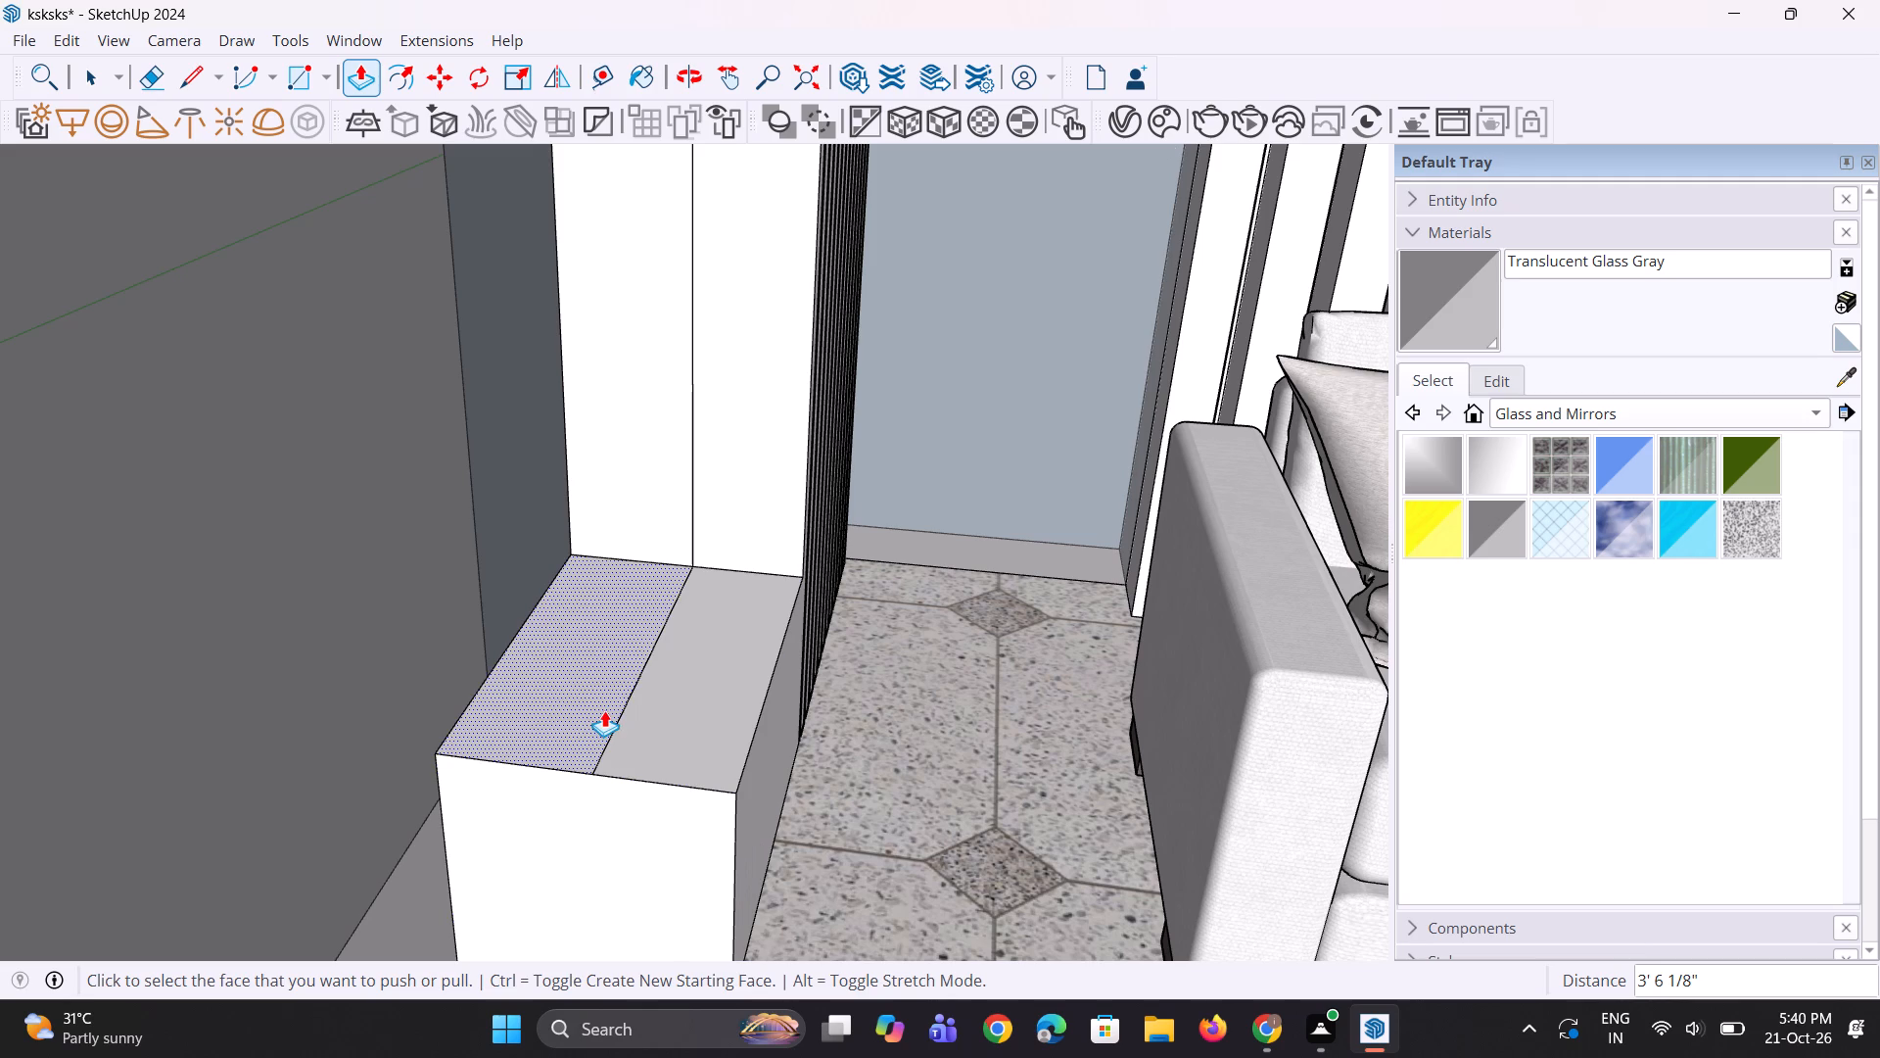
key(e)
click(615, 719)
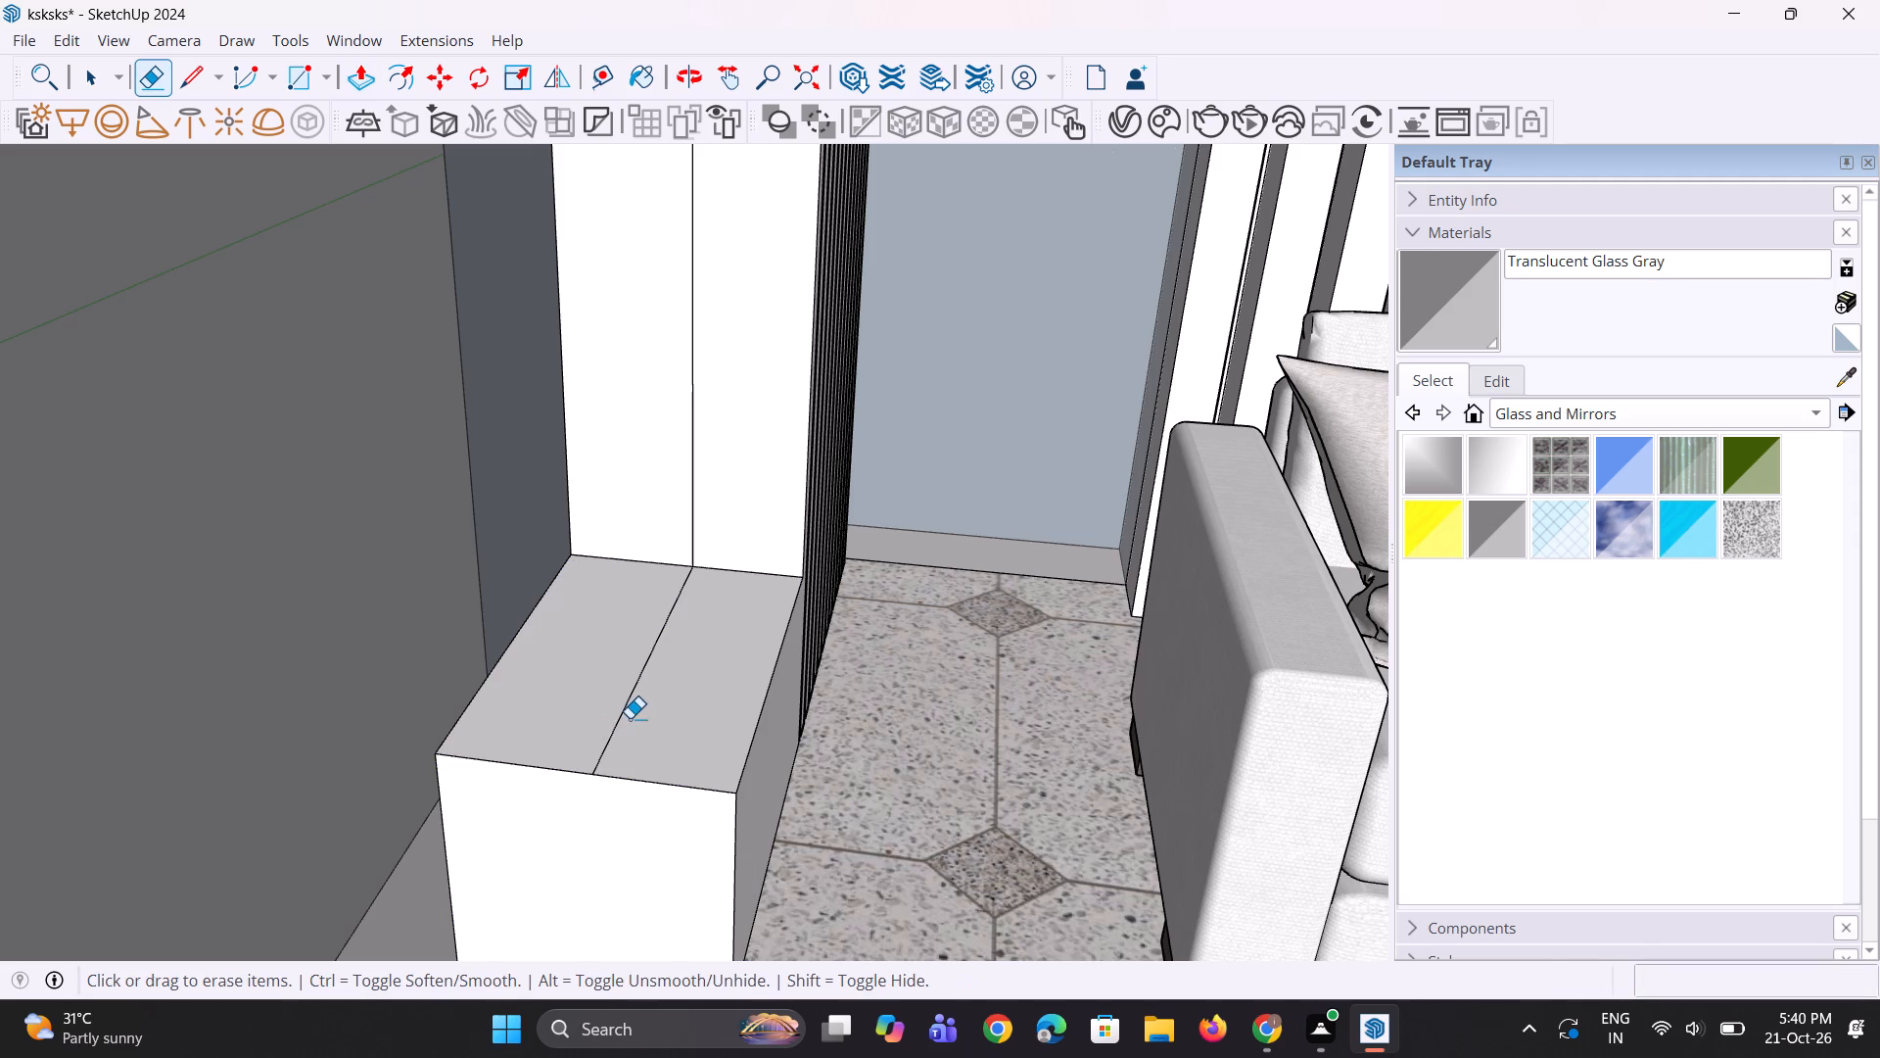
click(626, 706)
Offset the outline of the wide box's top face inward about 3".
key(space)
click(626, 706)
key(f)
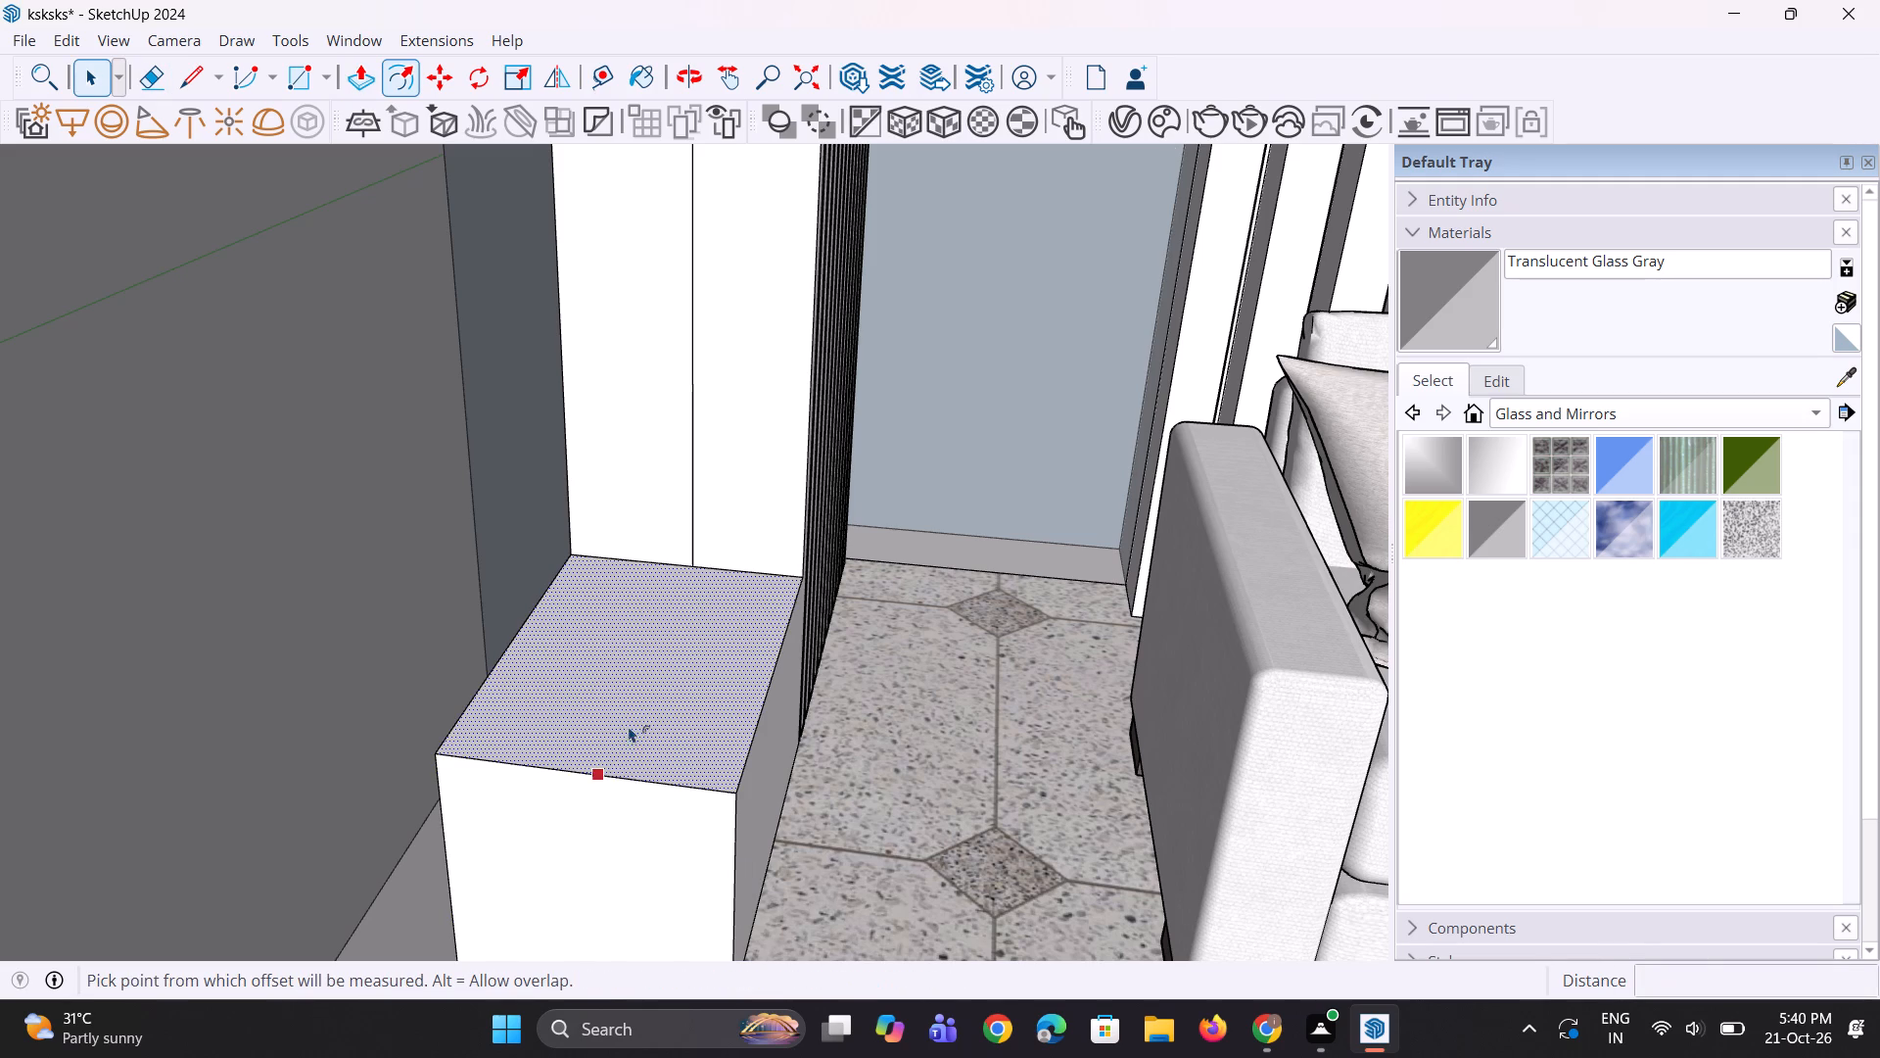
click(611, 764)
right_click(608, 756)
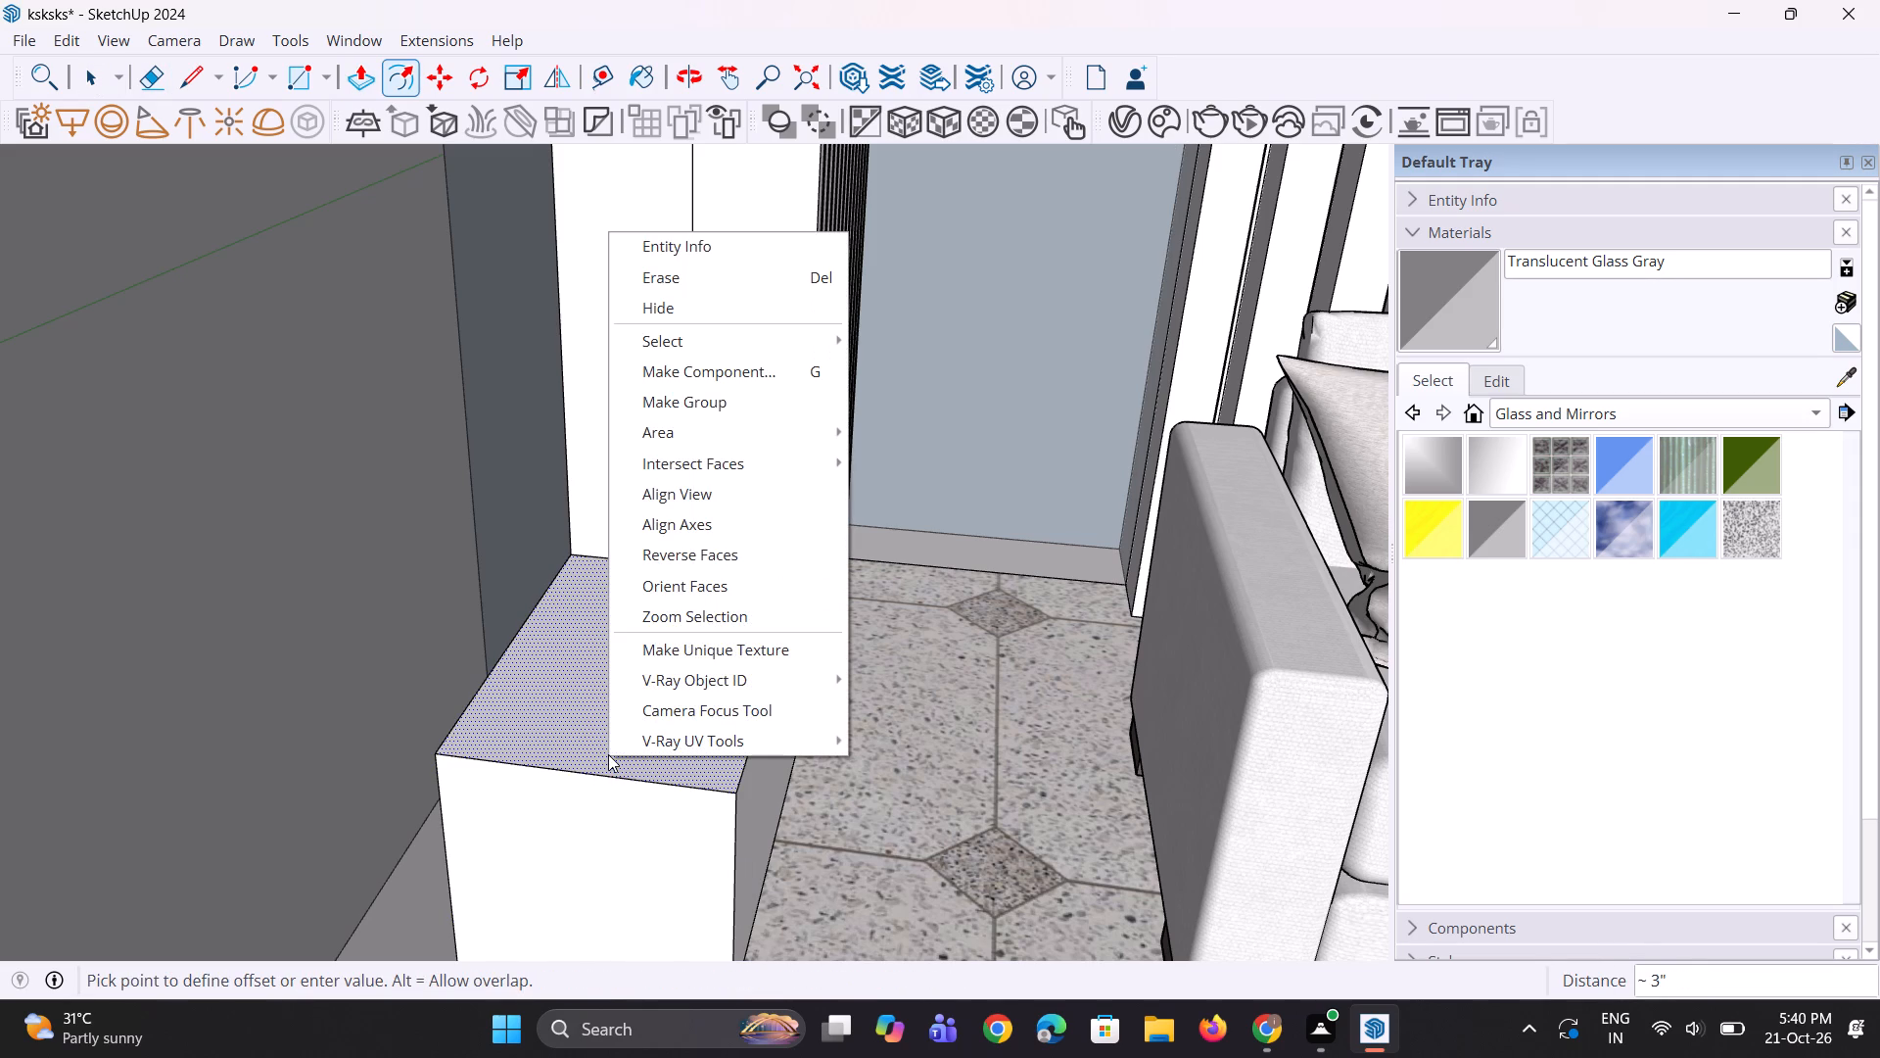
key(Escape)
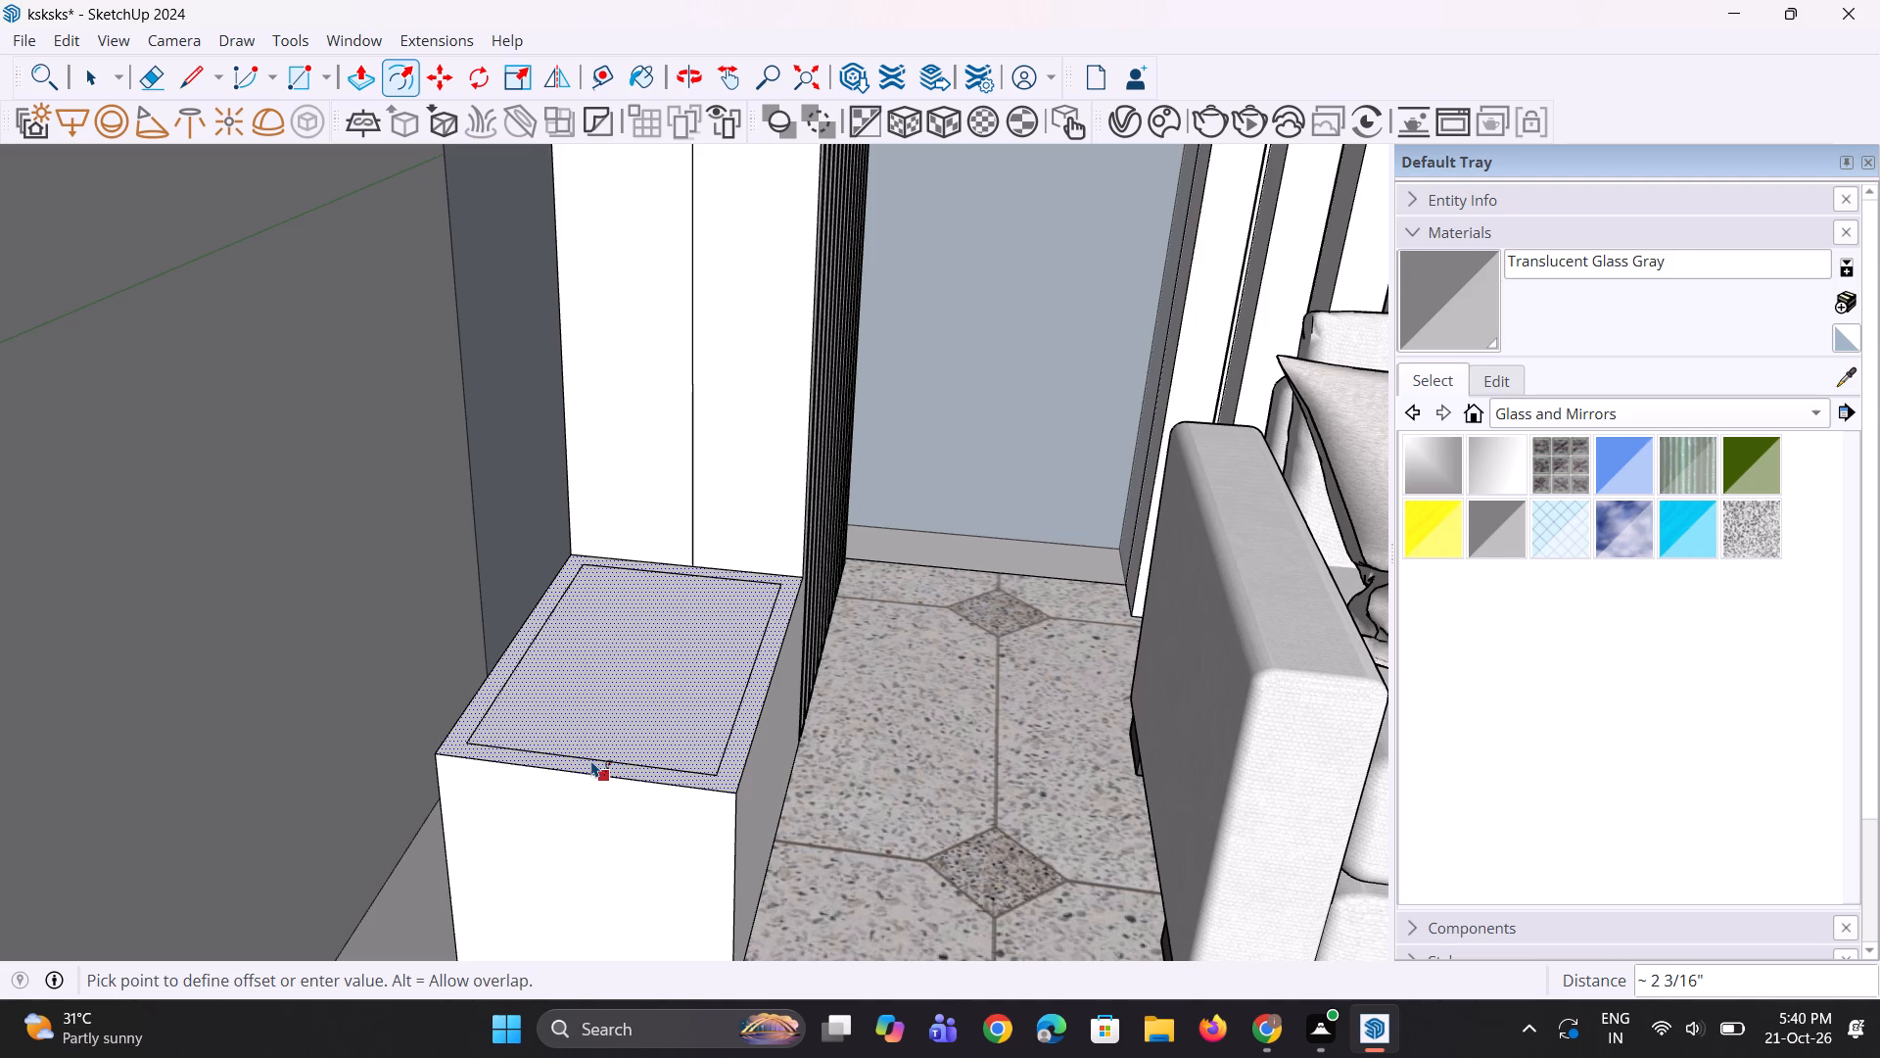
click(591, 754)
key(space)
key(space)
Push the inner top face down about 2' 1 3/4" to hollow the box into a planter.
click(605, 713)
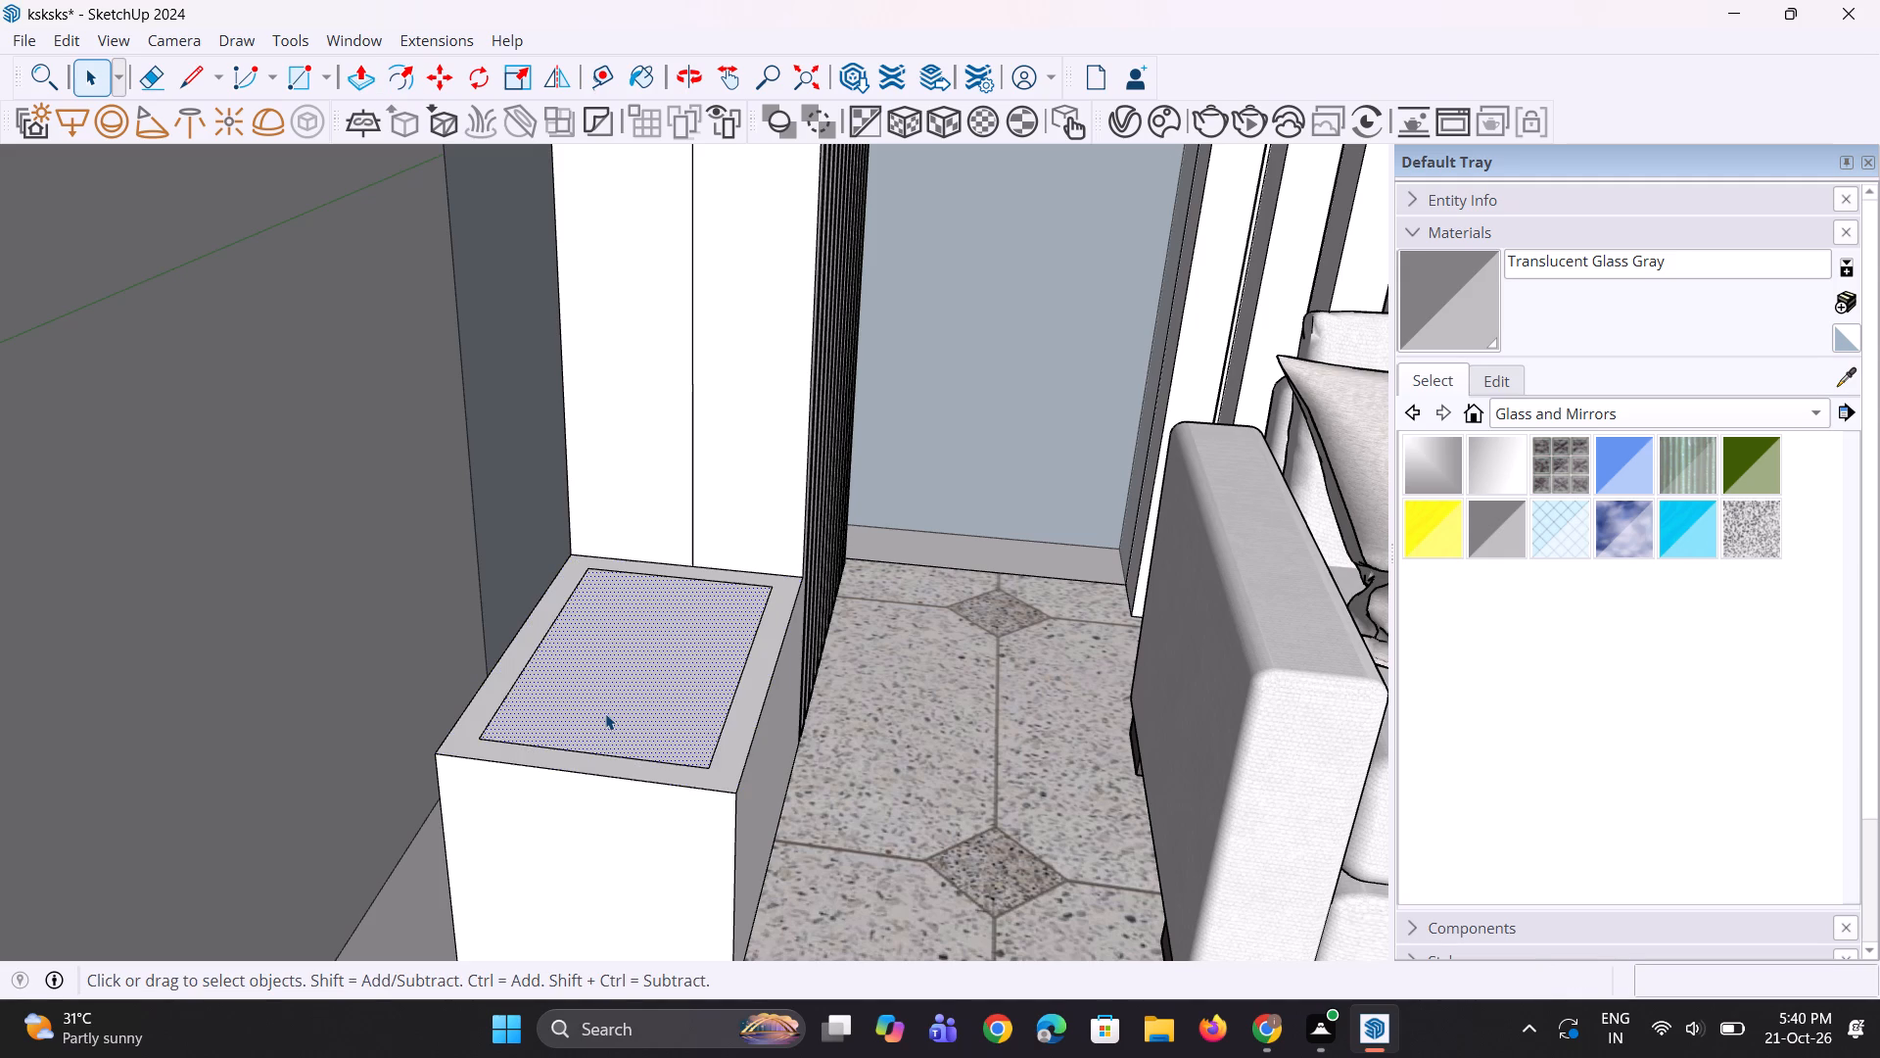
key(p)
click(605, 713)
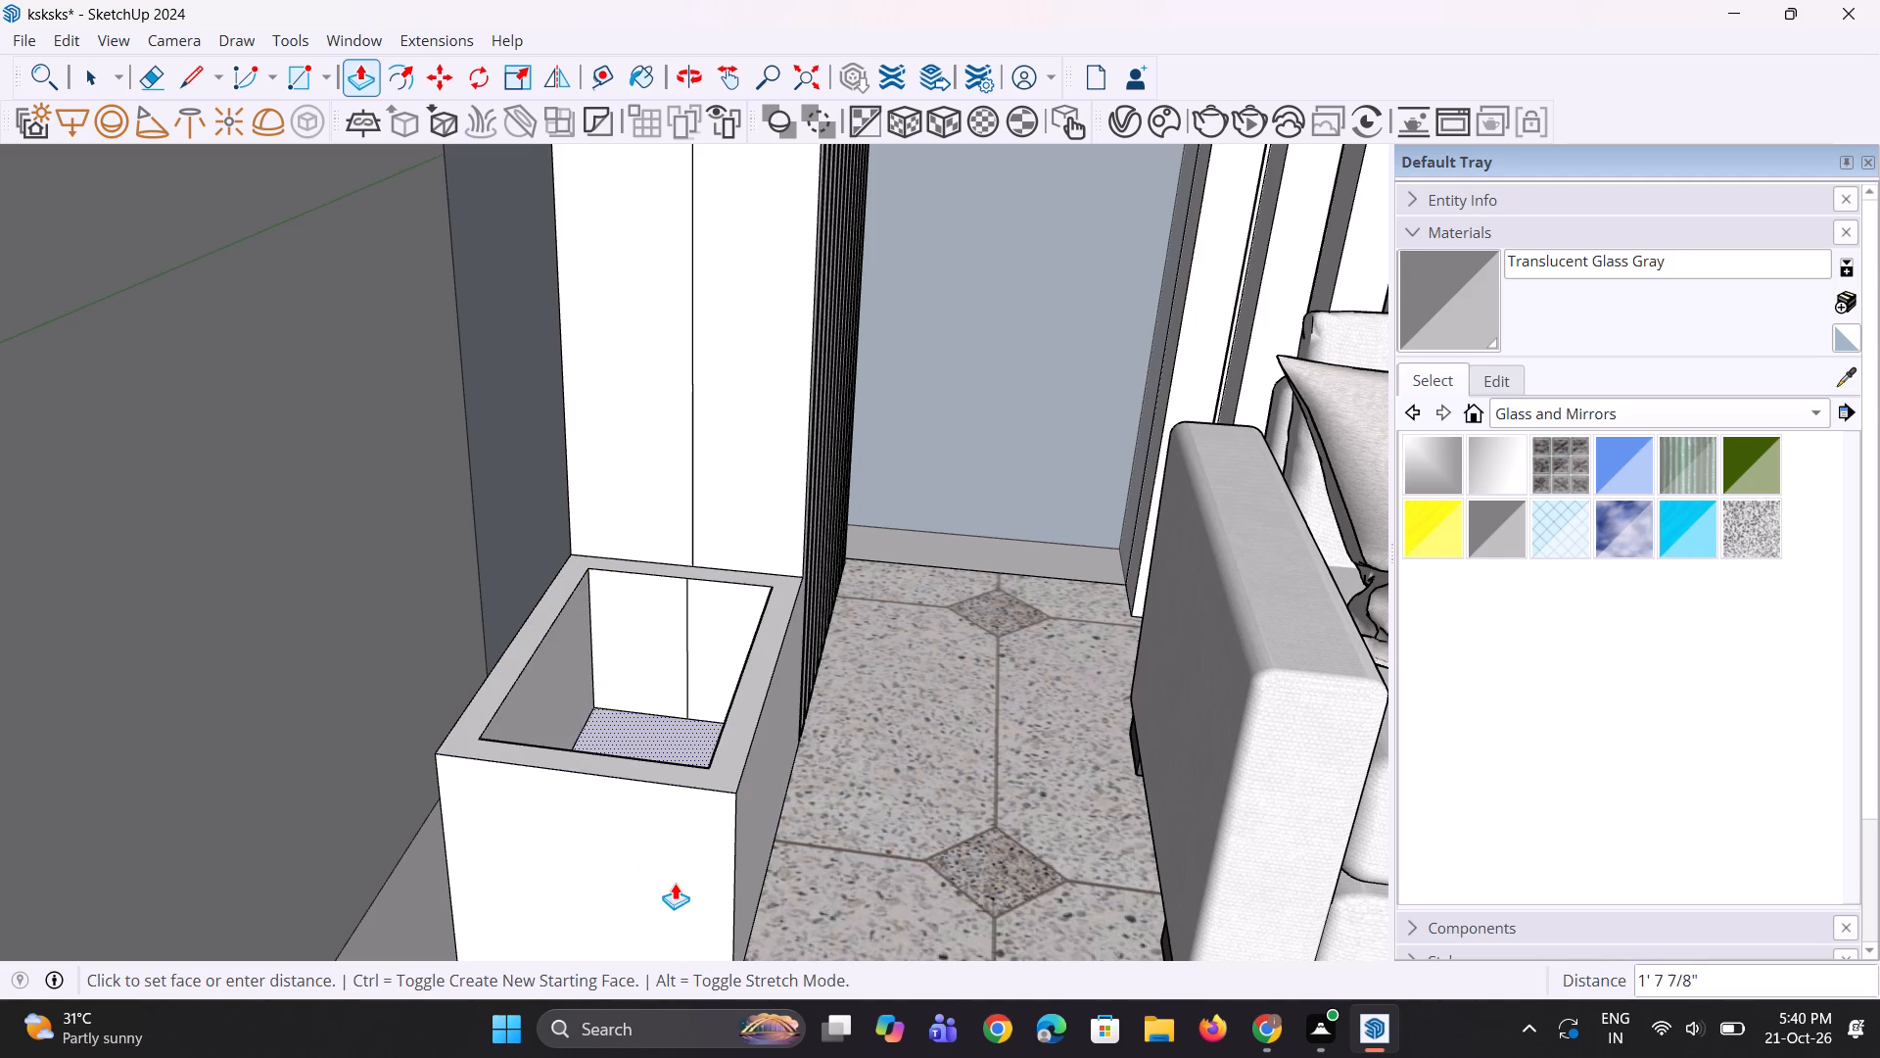
click(733, 923)
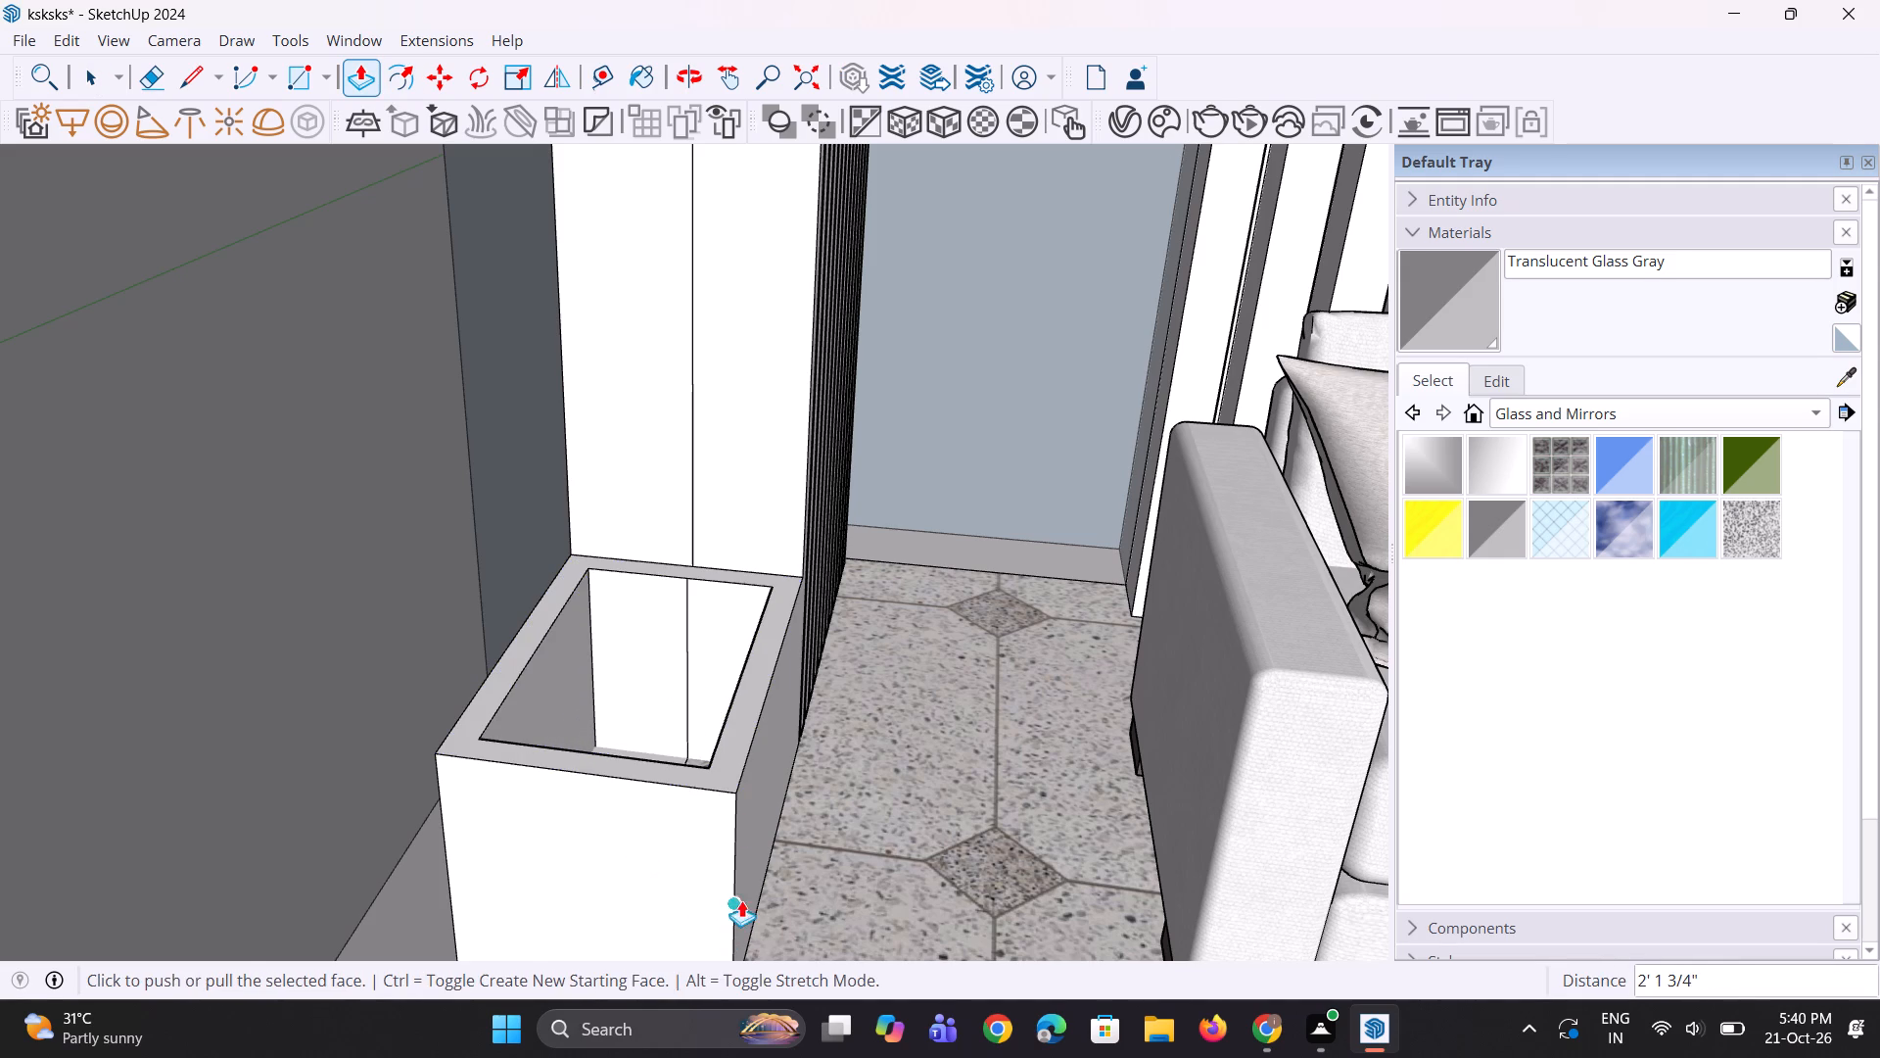
Push the rim face of the planter box beside the slatted column down about 6 5/8".
scroll(628, 571, down, 4)
scroll(700, 731, up, 2)
key(n)
key(space)
key(n)
scroll(704, 683, up, 3)
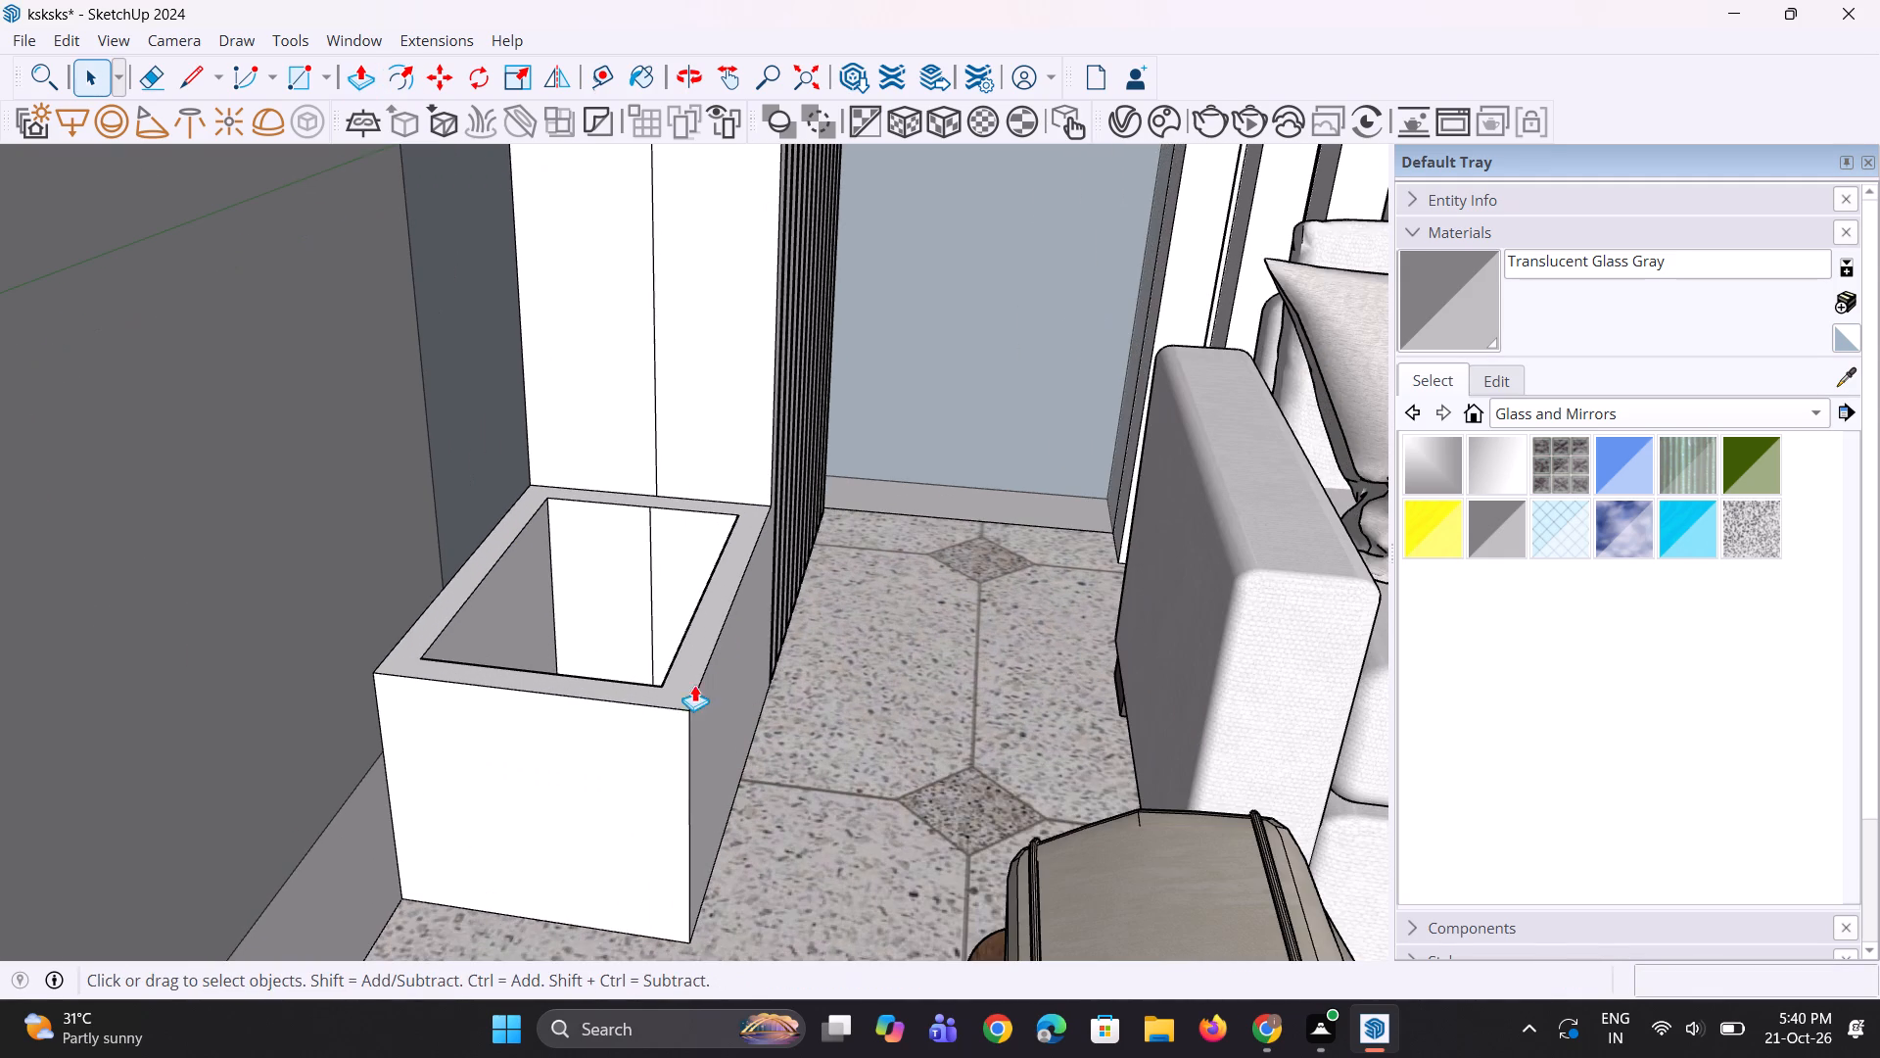
key(p)
key(space)
key(space)
click(681, 690)
scroll(681, 690, up, 2)
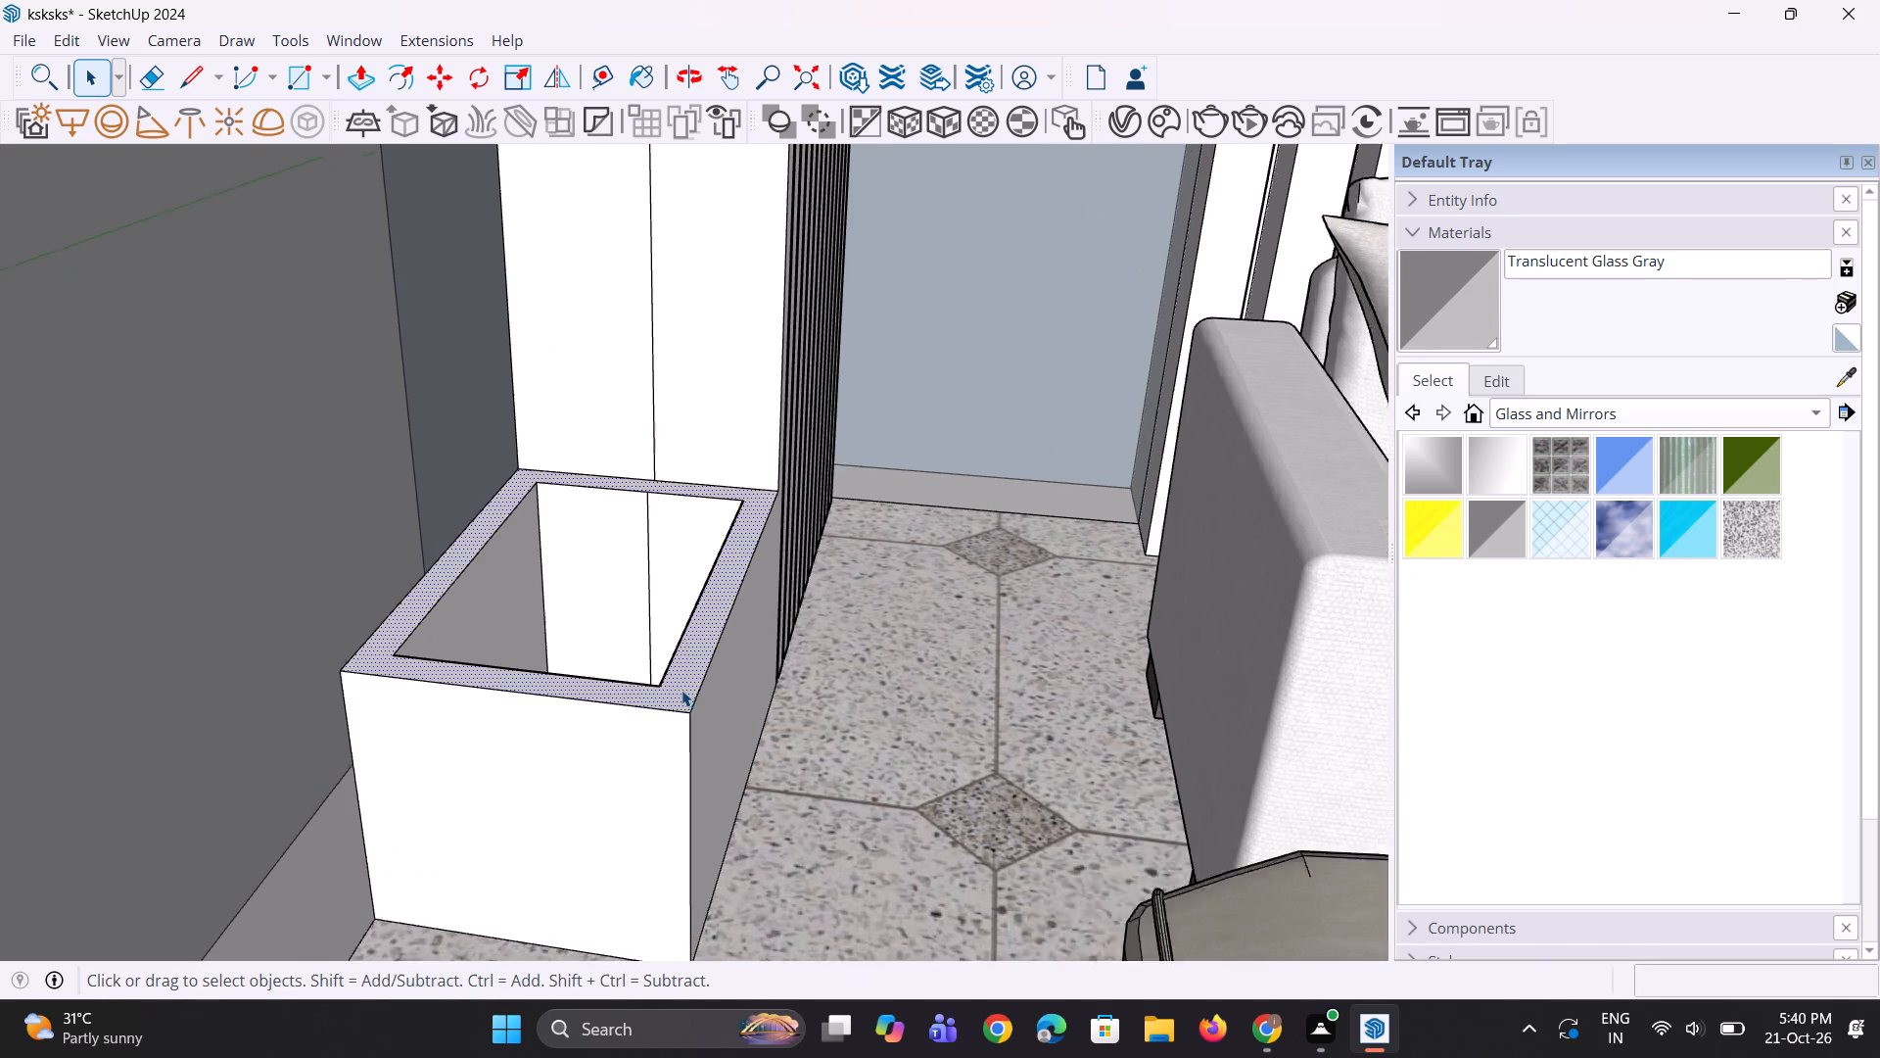
scroll(681, 690, up, 2)
key(p)
click(681, 690)
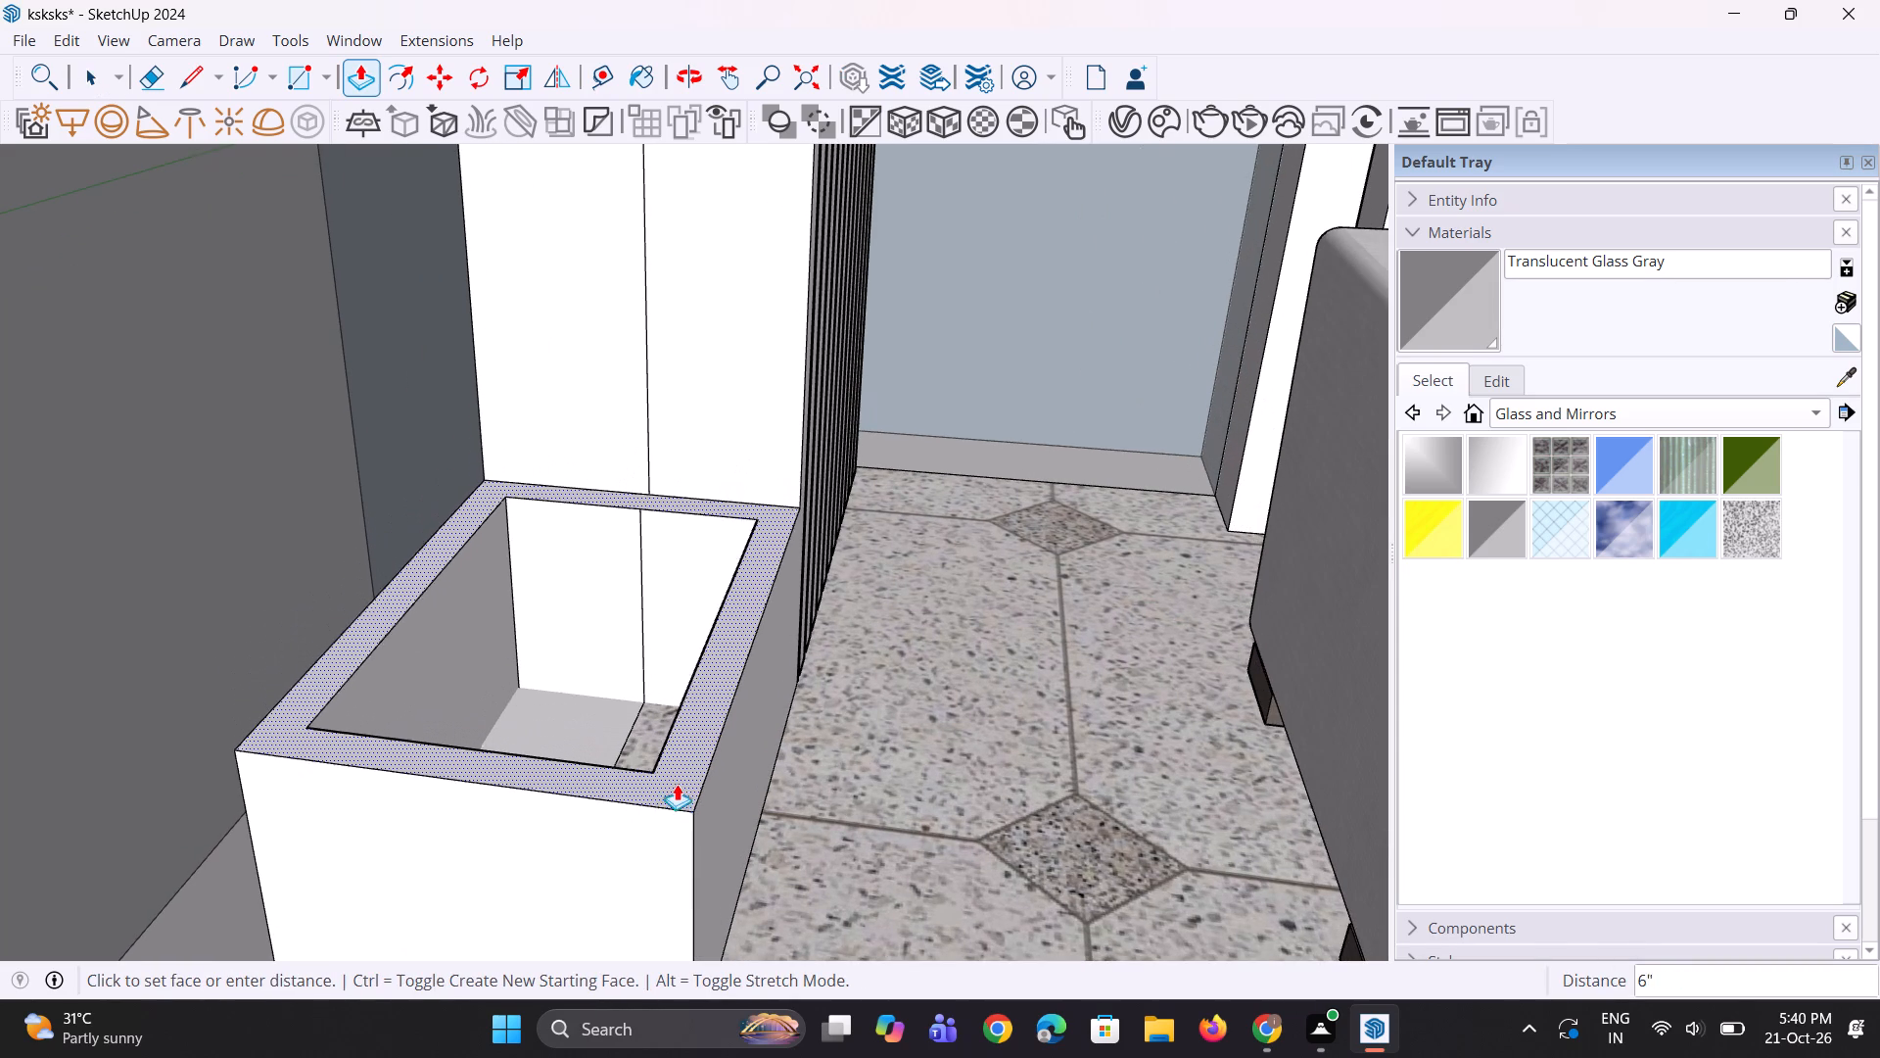
click(677, 787)
scroll(583, 511, down, 11)
middle_drag(584, 588, 533, 730)
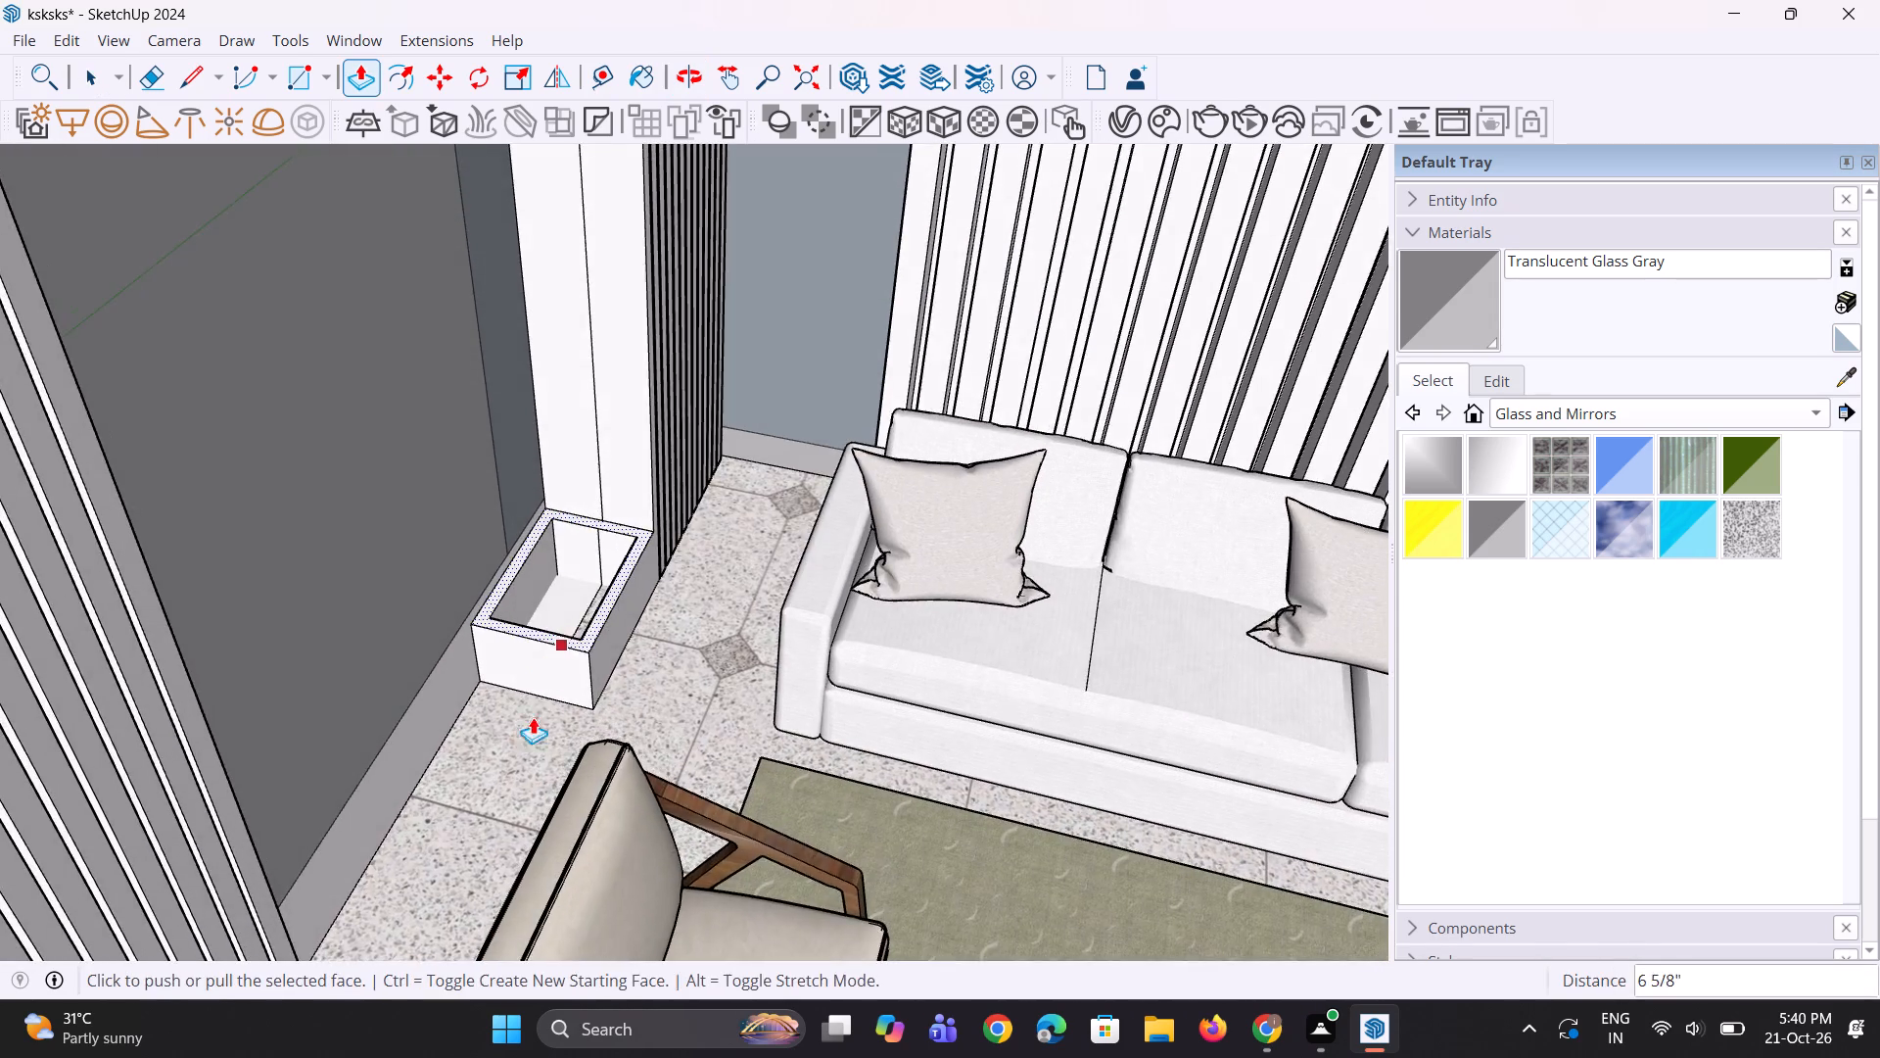
scroll(560, 628, down, 5)
key(space)
key(space)
Import the Plante+4 (1) model from the Downloads folder and place it outside the room, behind the back wall.
scroll(743, 755, down, 5)
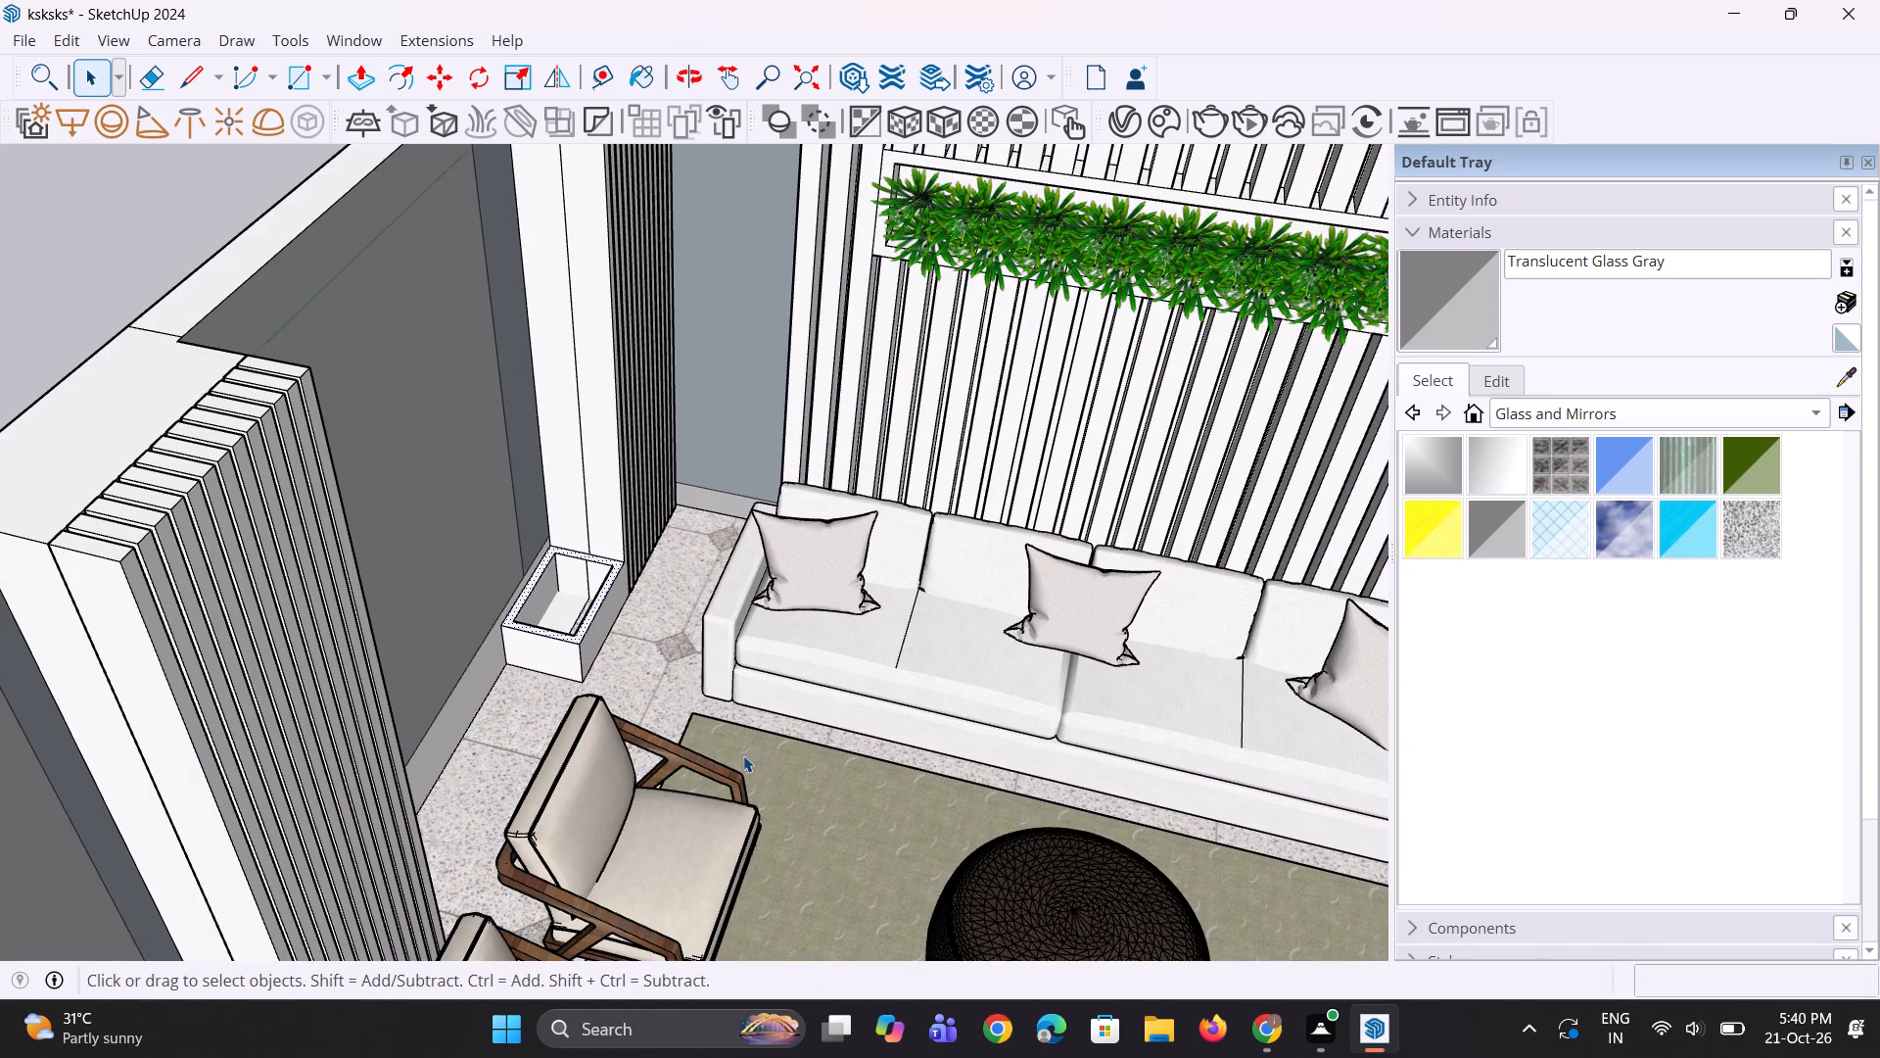
scroll(743, 755, down, 6)
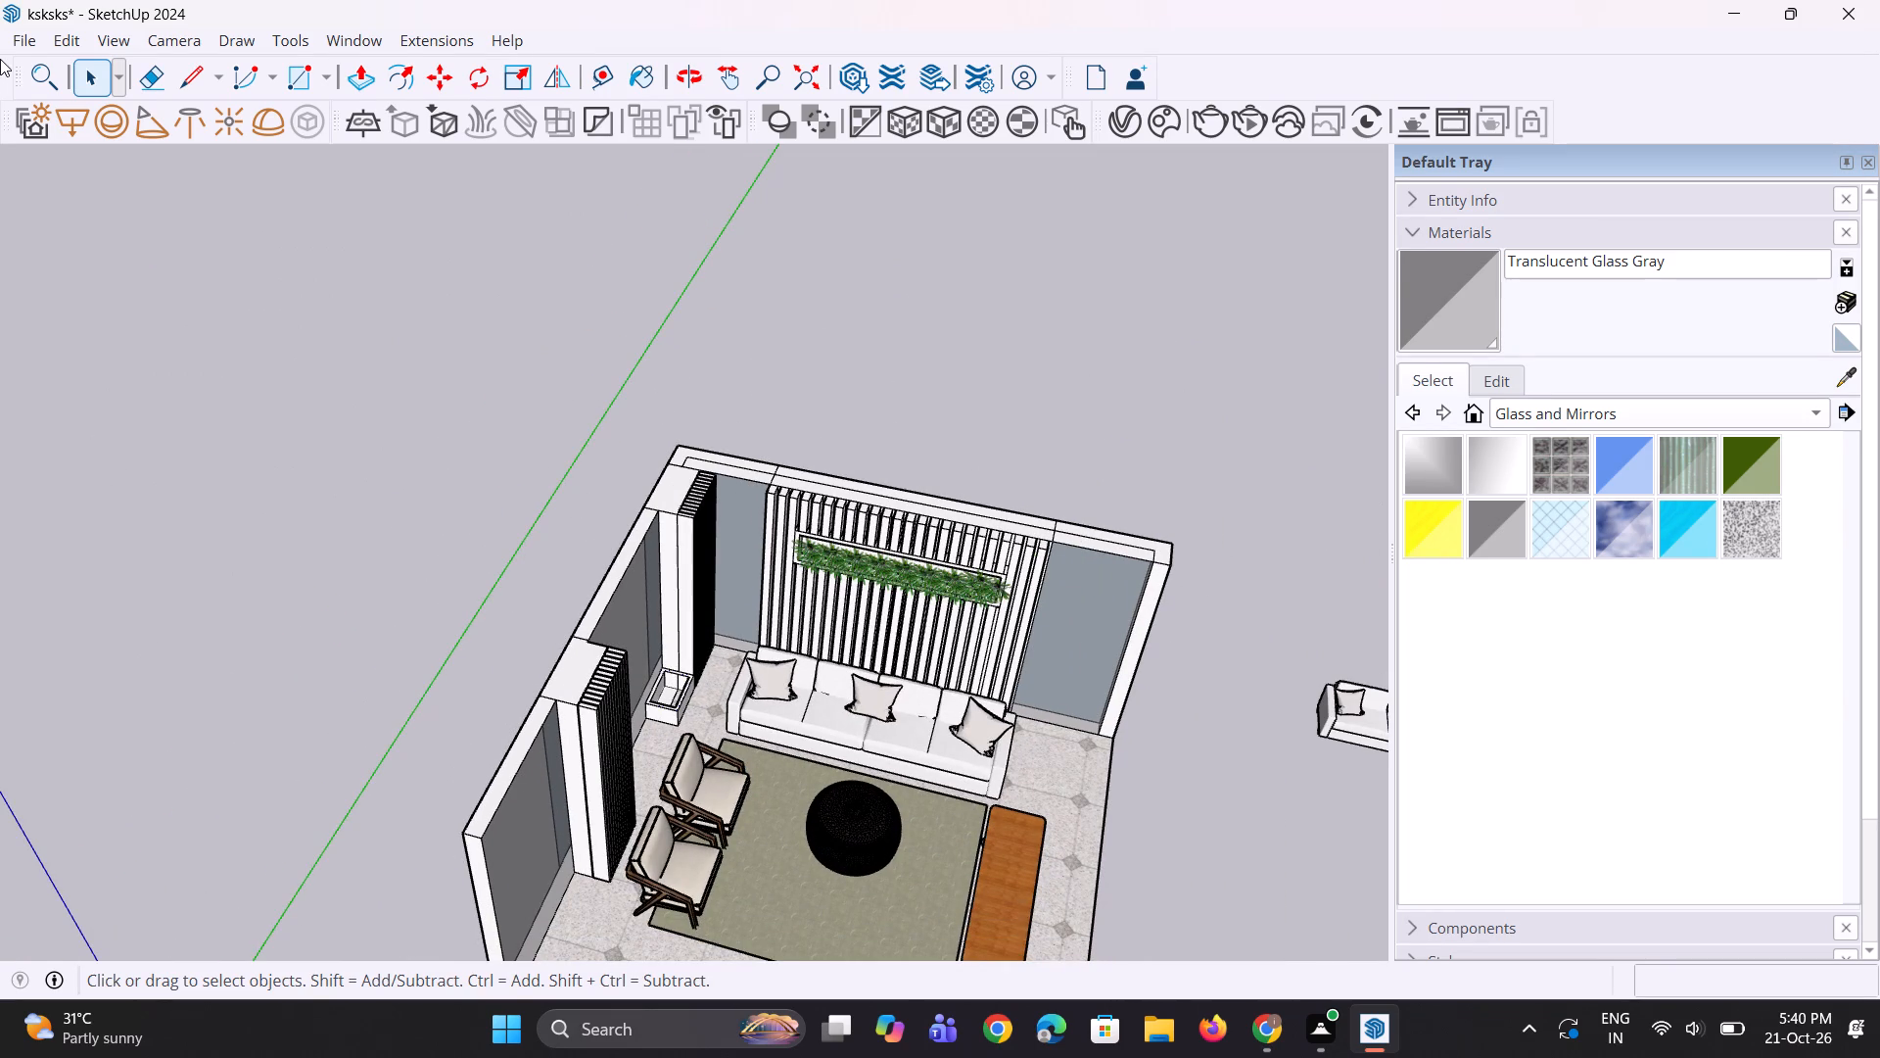
click(26, 50)
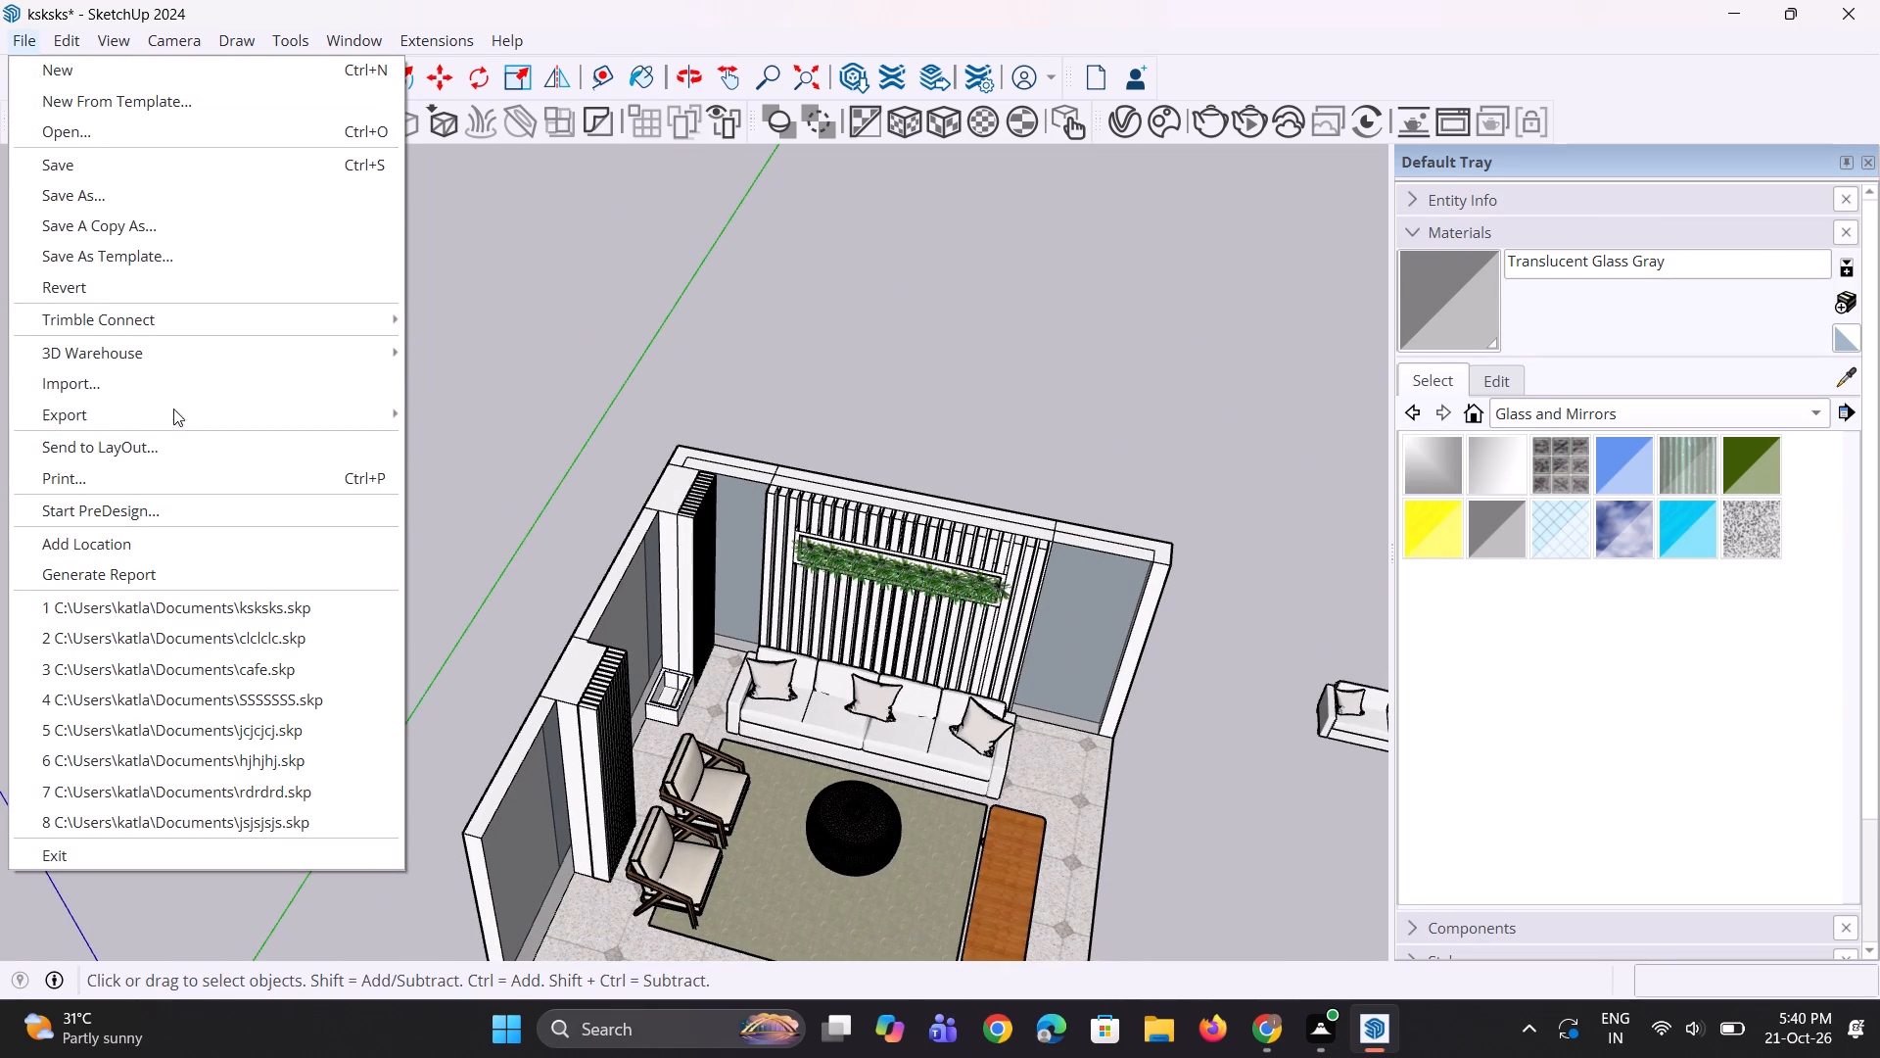
click(178, 369)
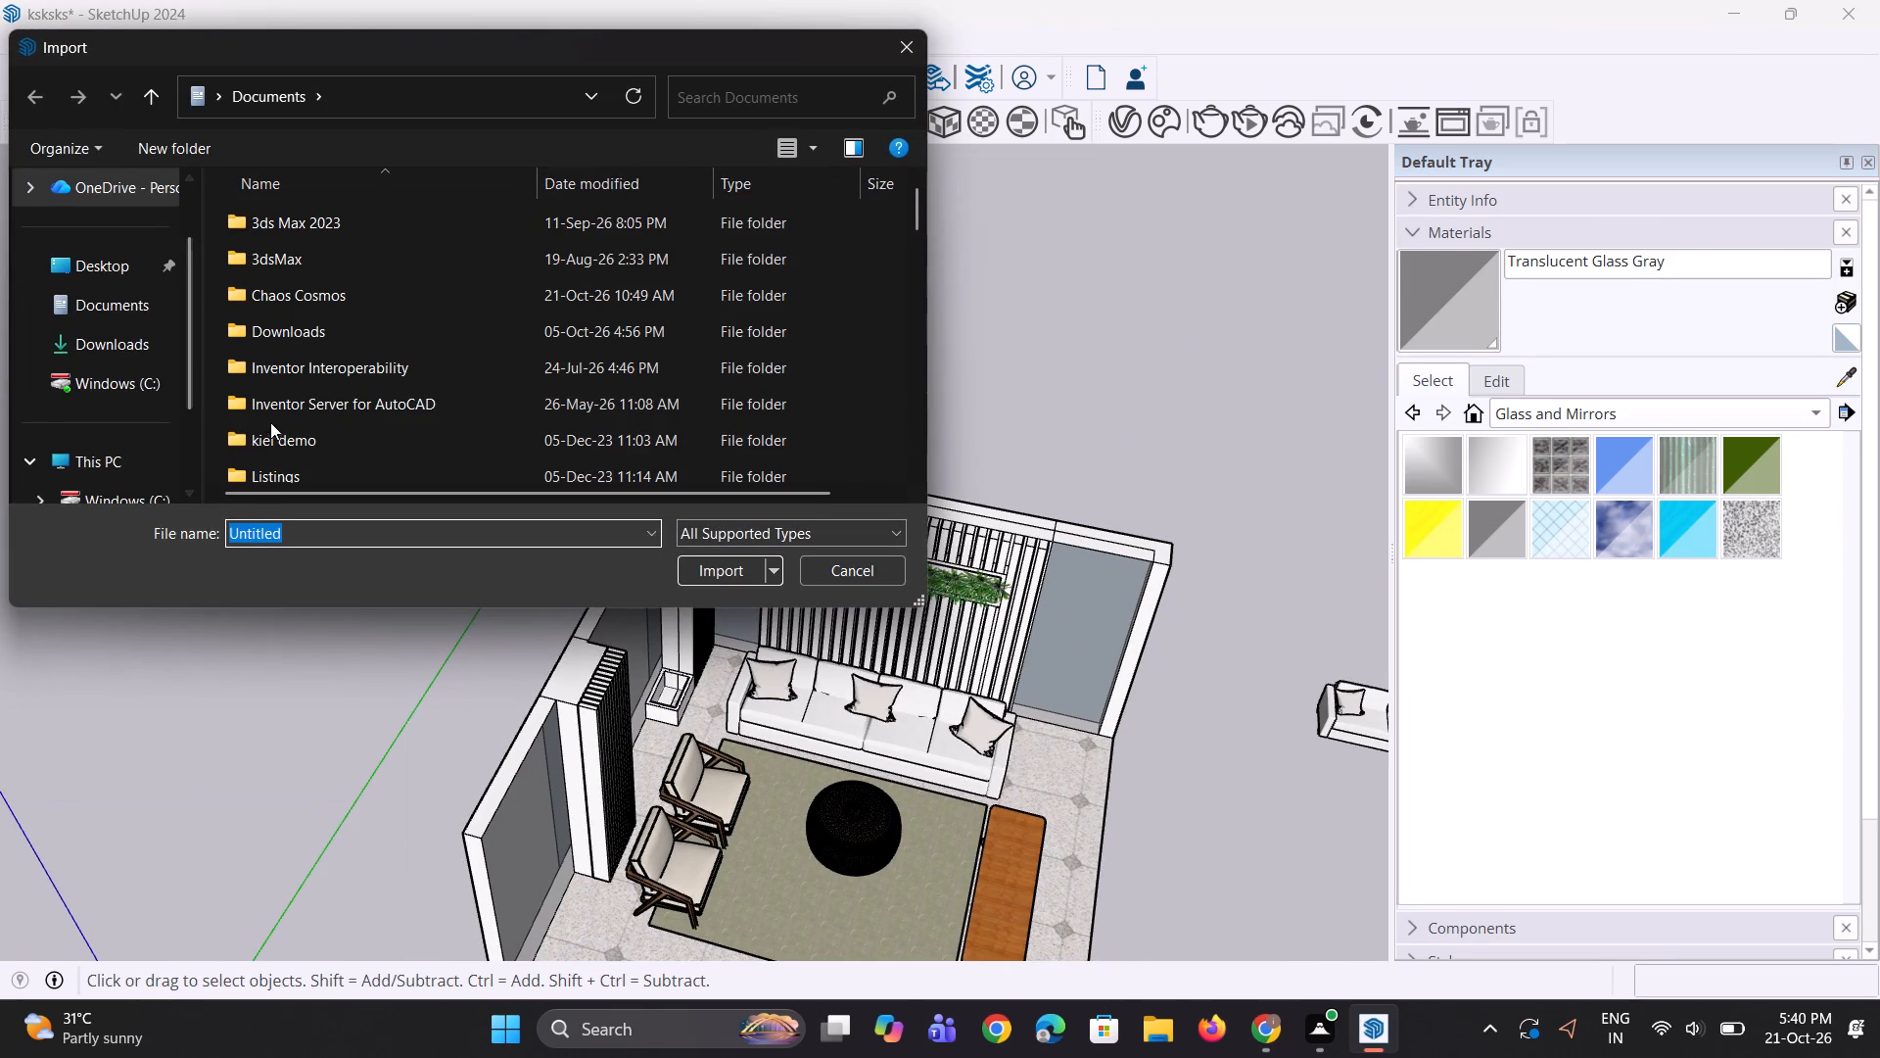
click(173, 347)
scroll(414, 350, down, 3)
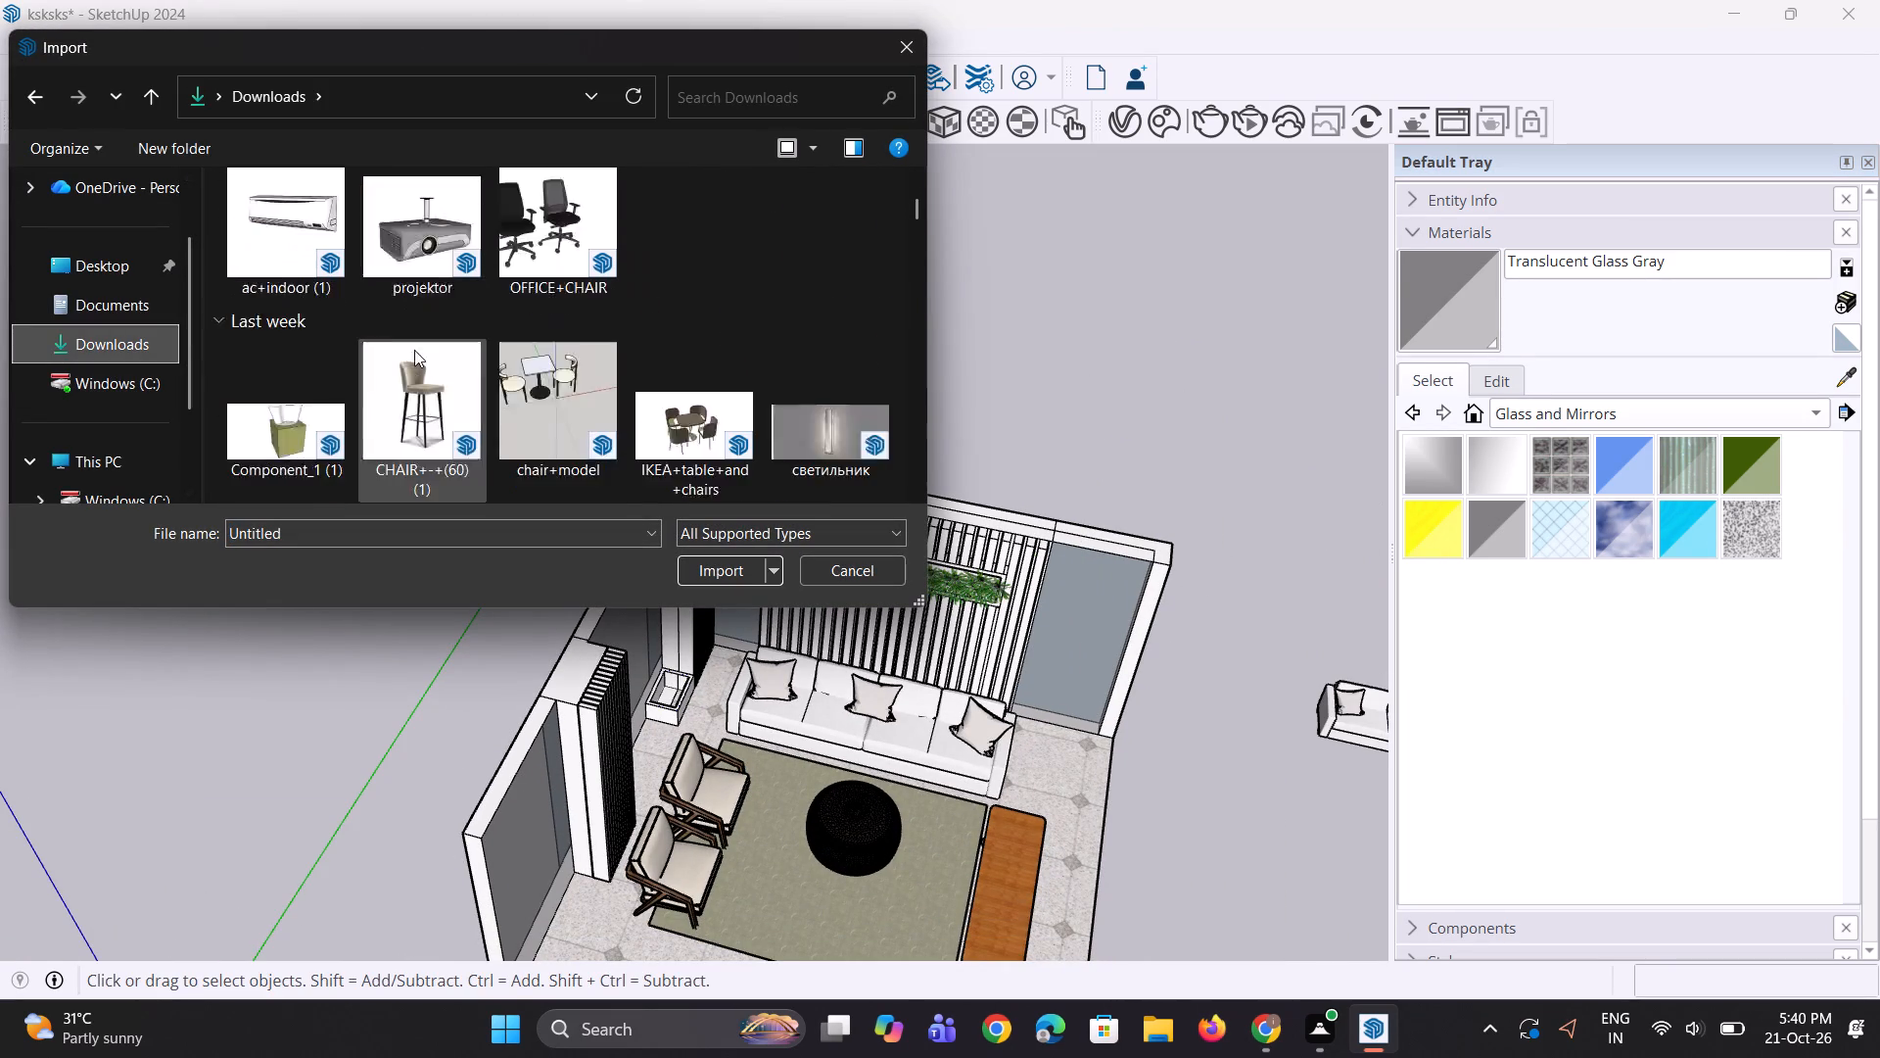
scroll(414, 350, down, 4)
scroll(414, 350, up, 1)
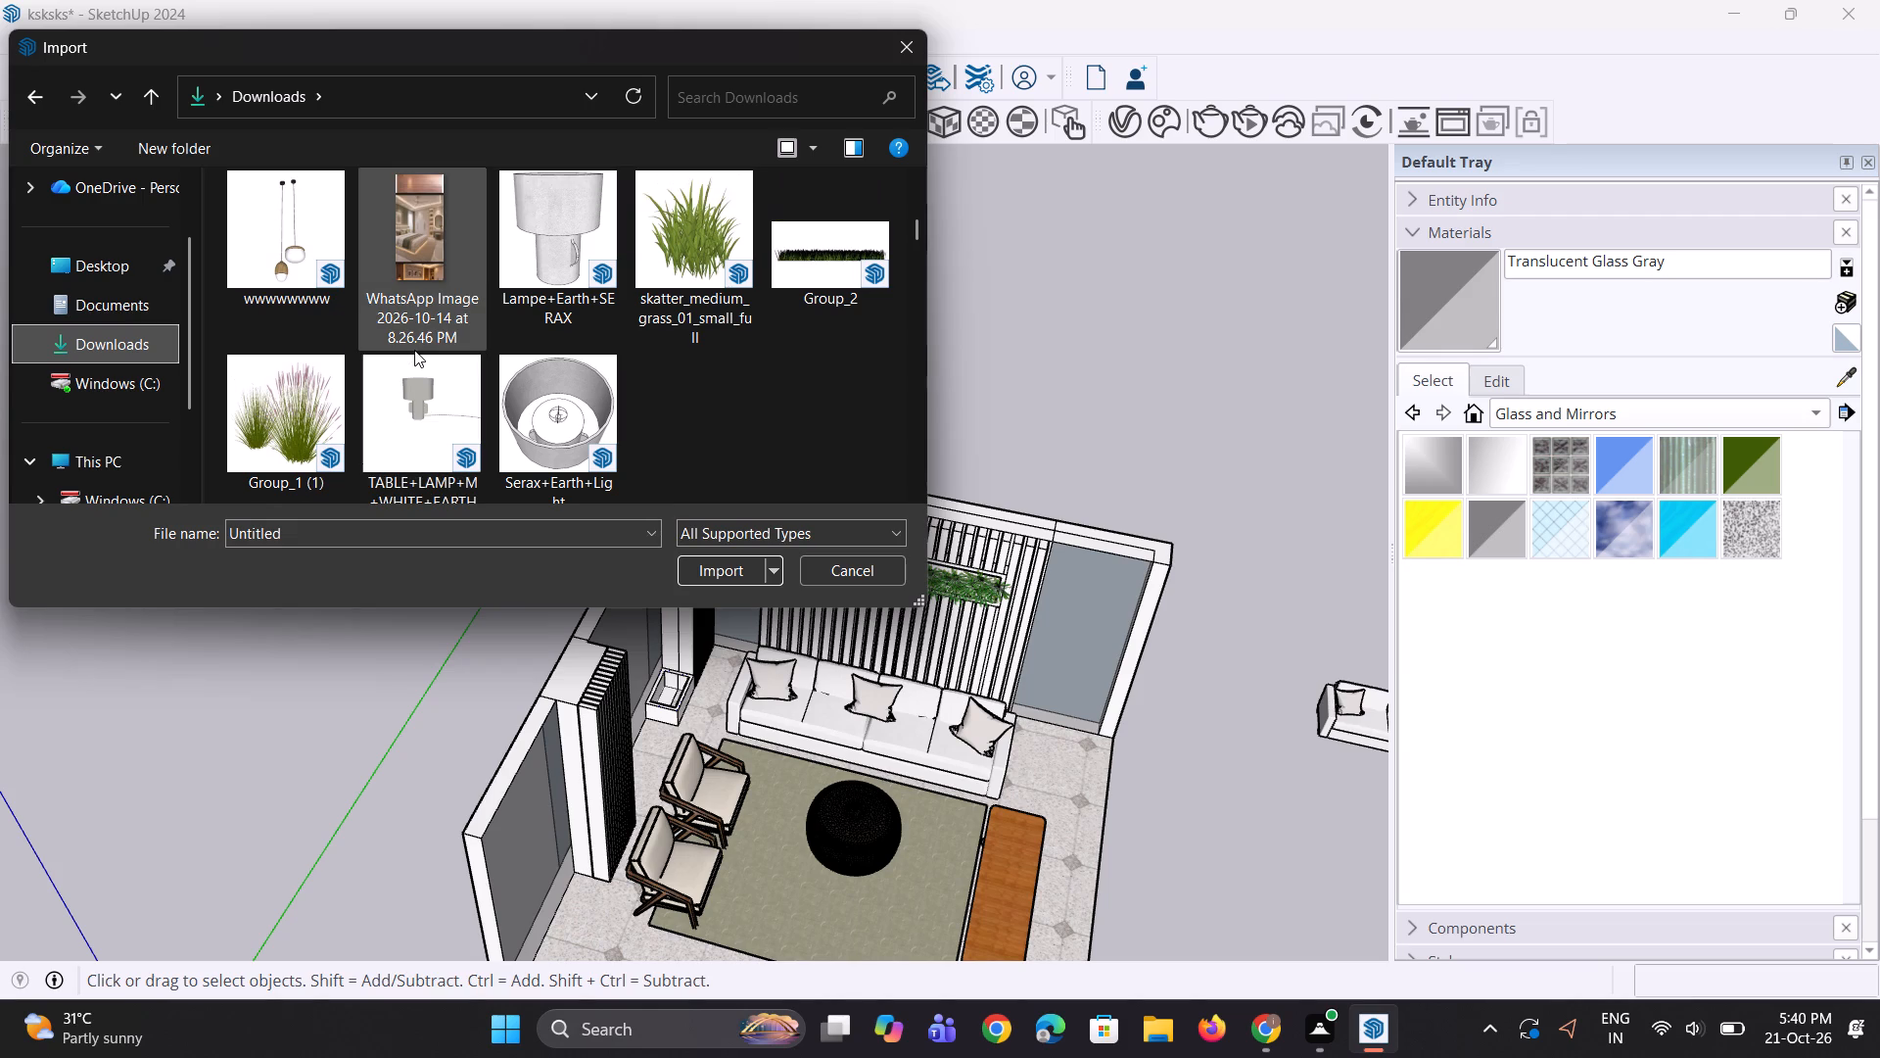
scroll(414, 350, down, 9)
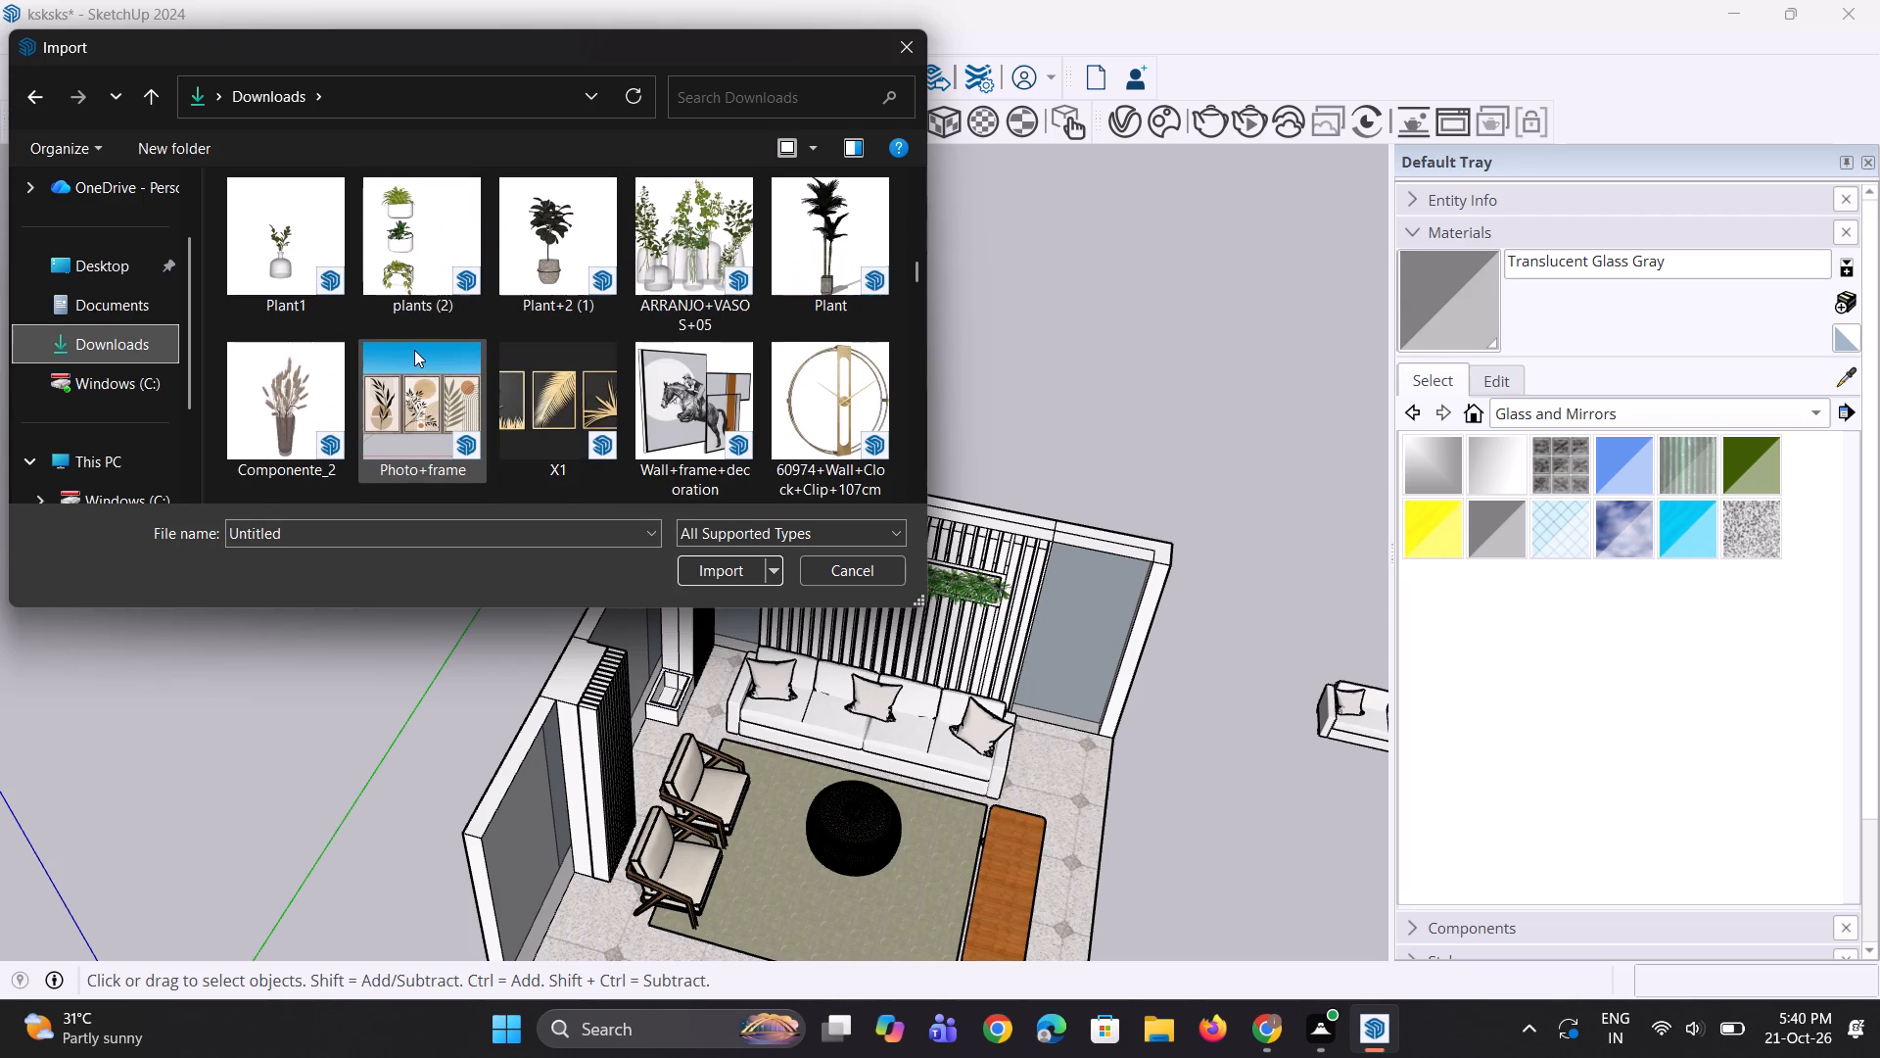
scroll(414, 350, down, 3)
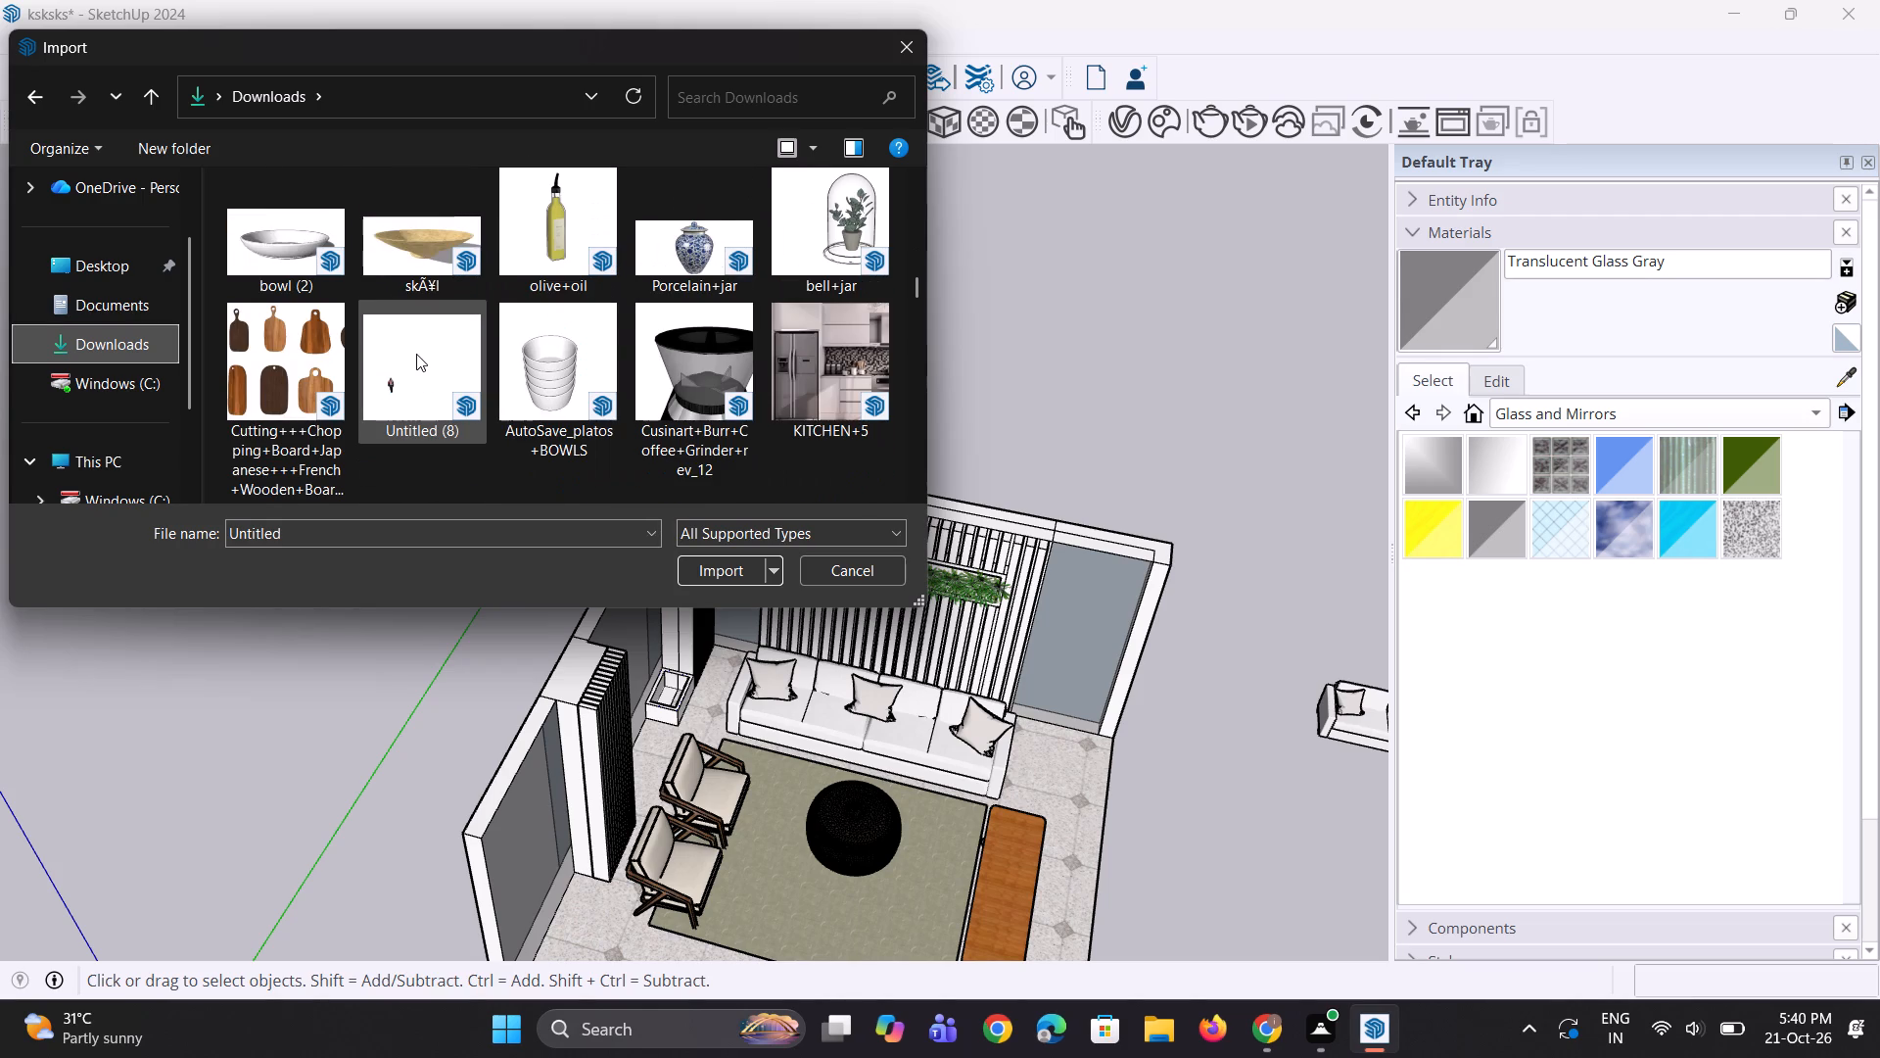
scroll(416, 354, down, 3)
drag(322, 256, 976, 394)
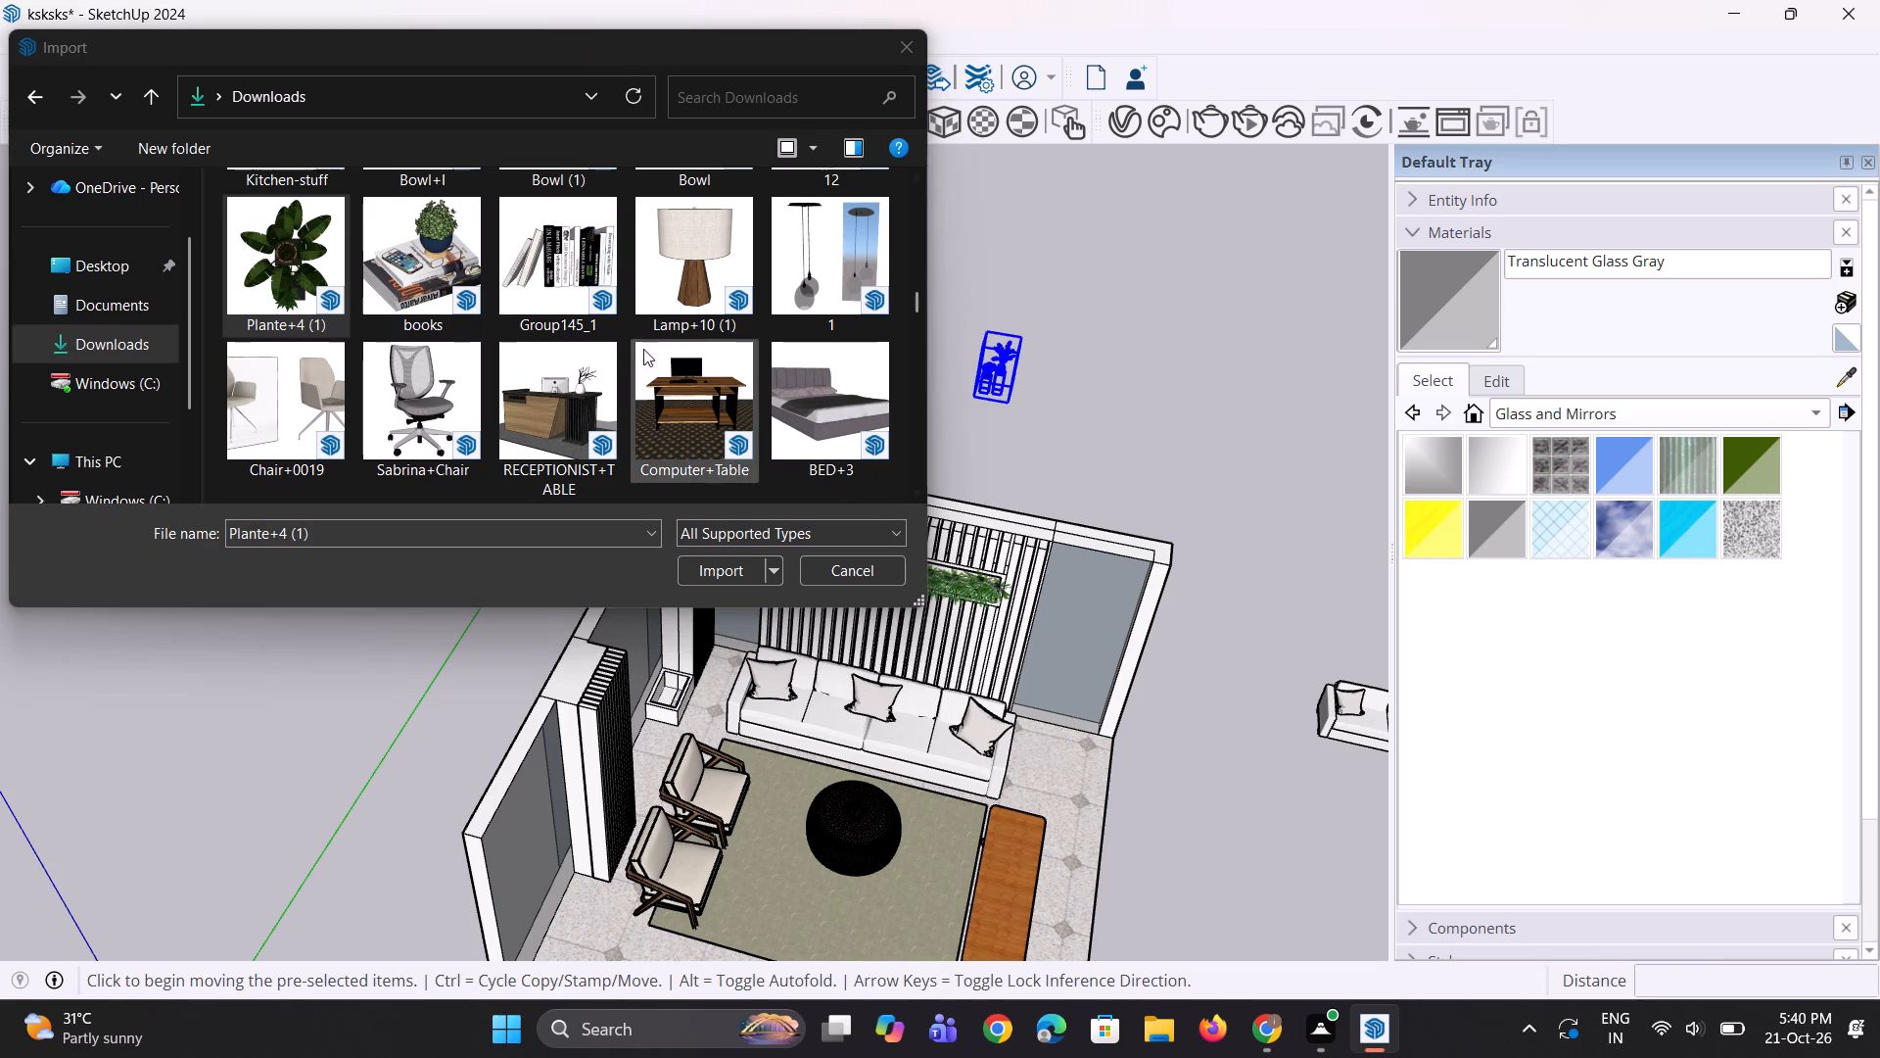
Import the potted plant model named 9 from the Downloads folder and place it near the room's sofa end.
scroll(558, 358, down, 5)
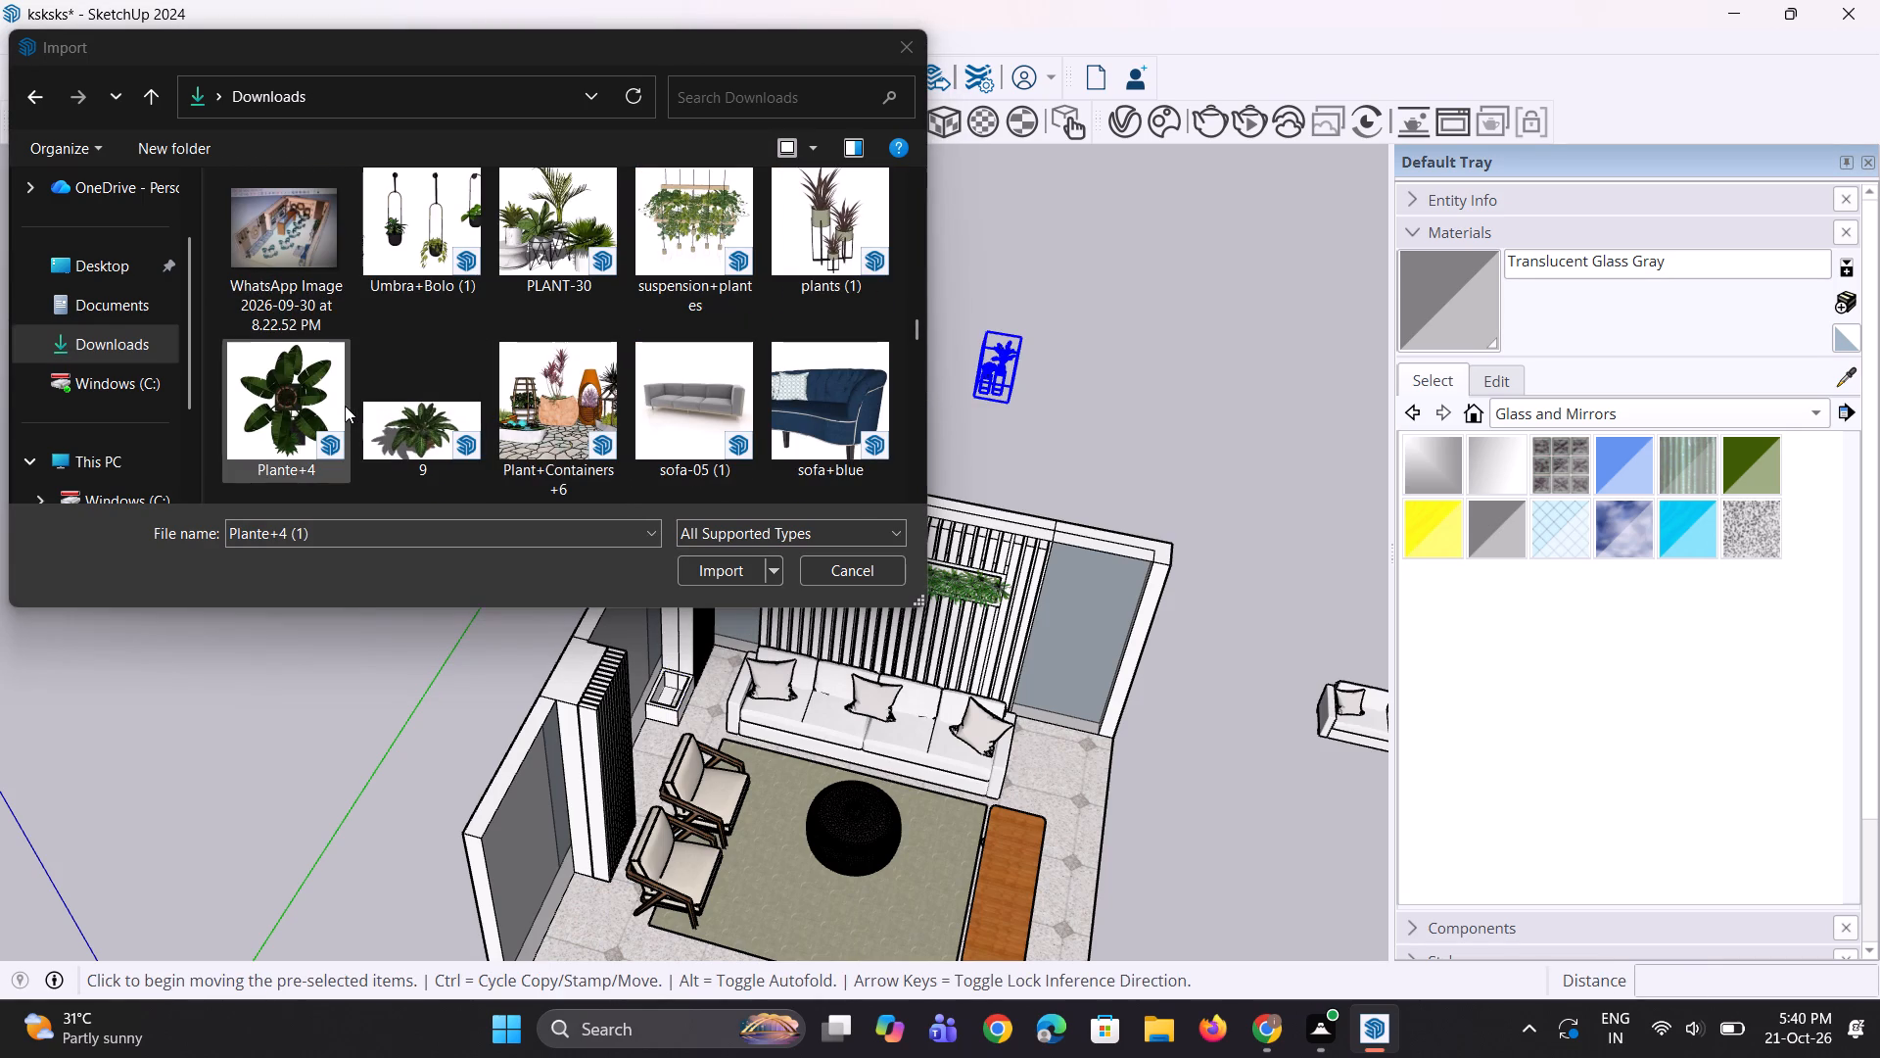
drag(417, 396, 1099, 750)
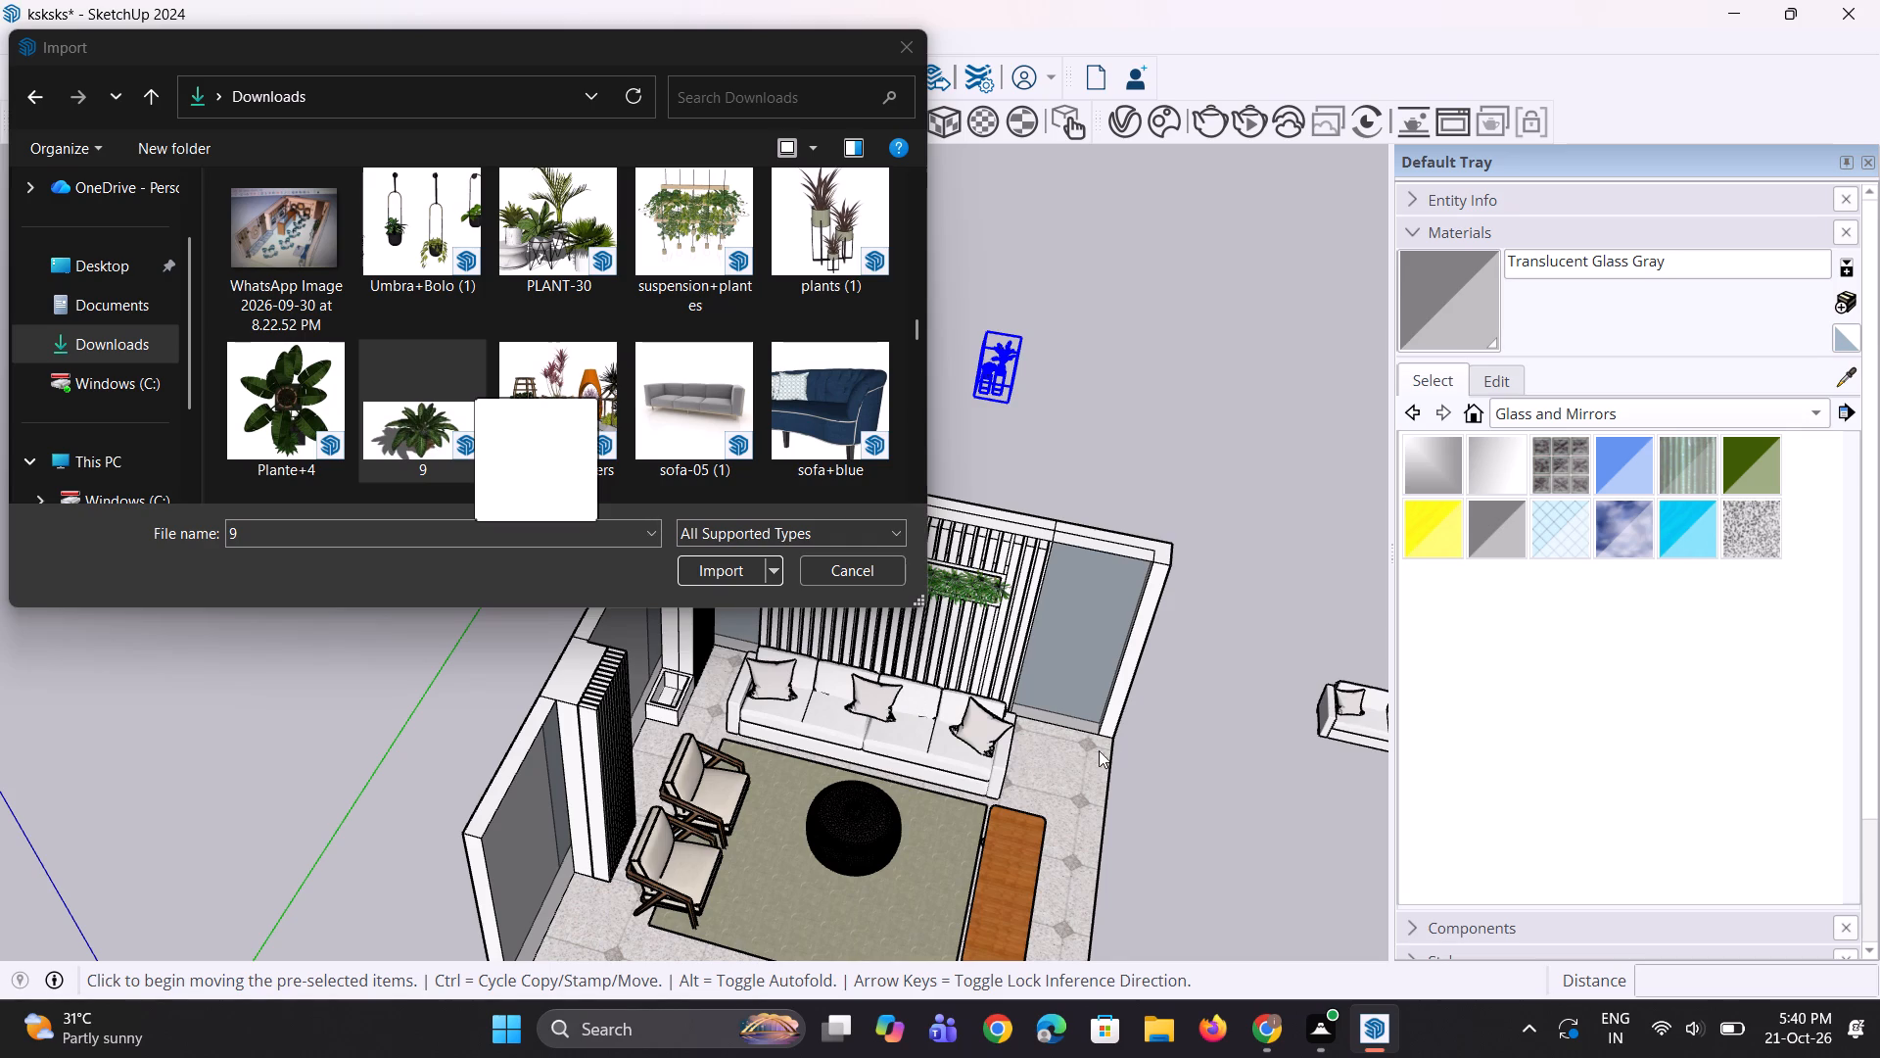
drag(1099, 750, 1133, 763)
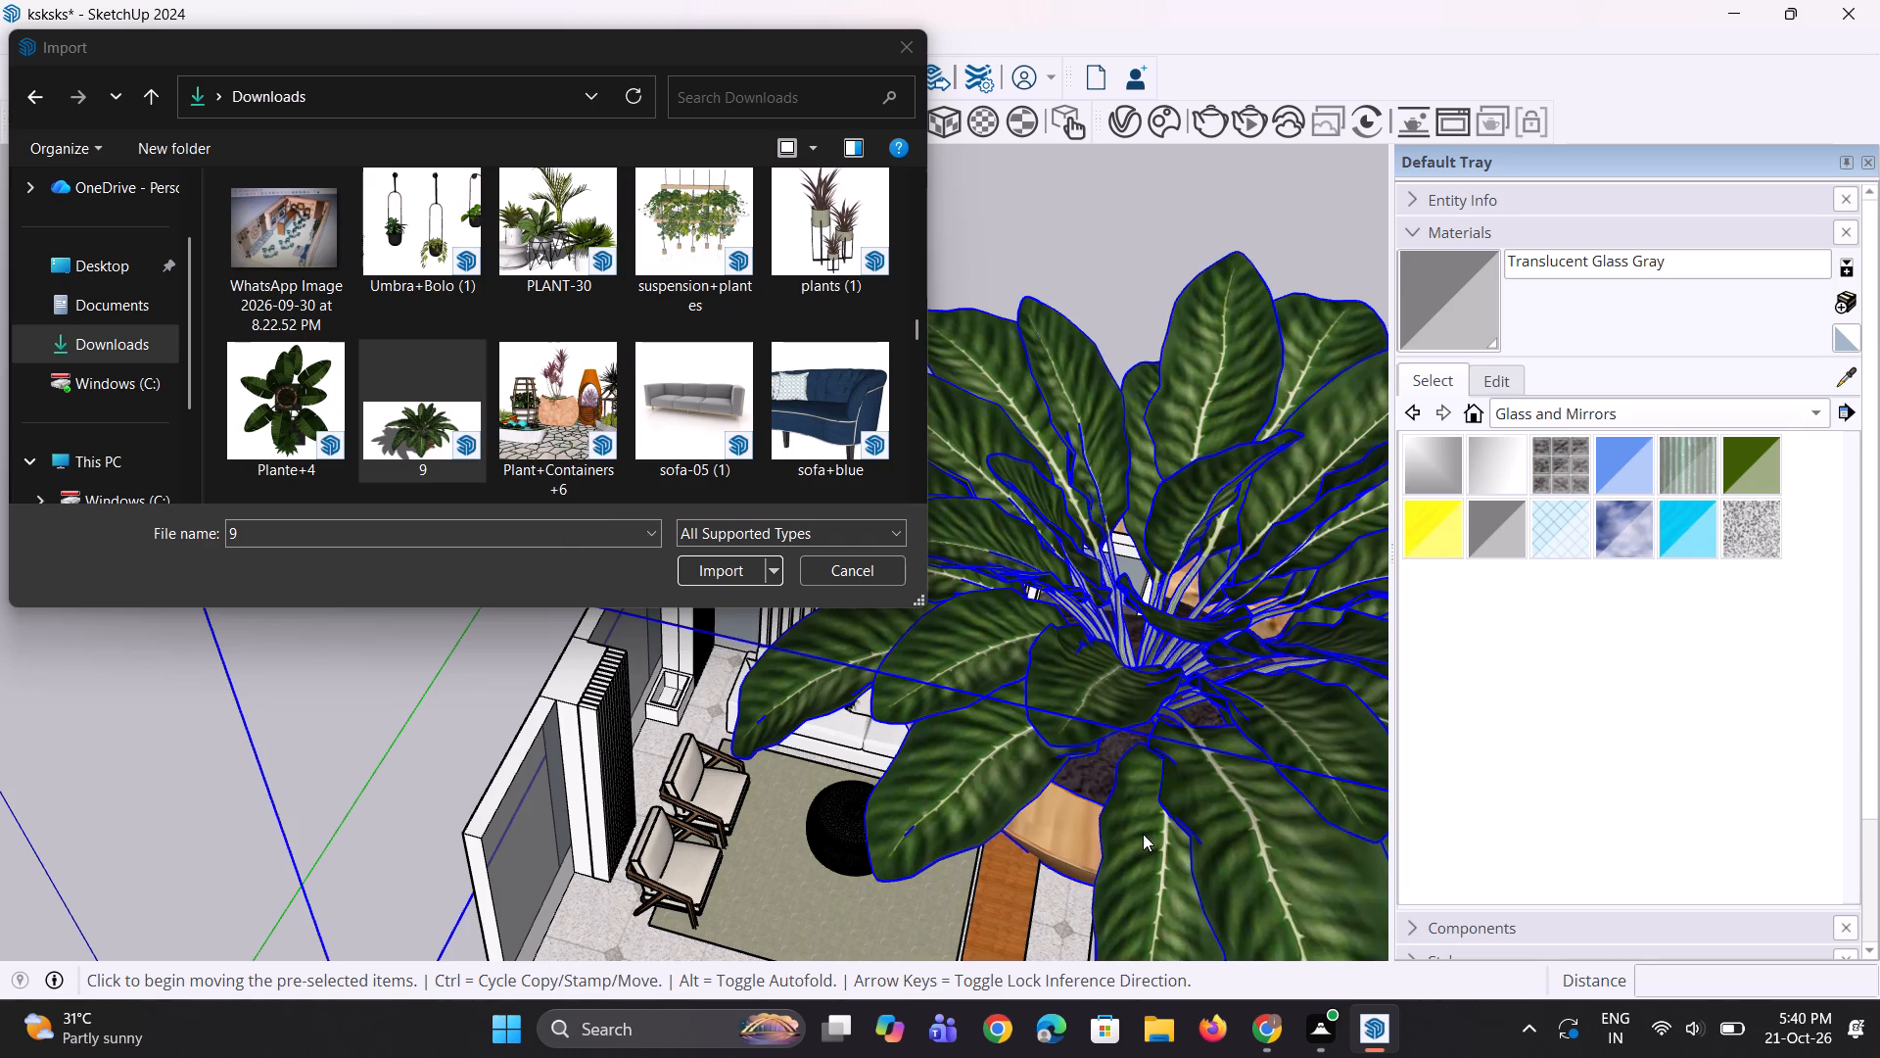
Import the Planting+101 model from the Downloads folder onto the armchair area and finish importing.
scroll(478, 287, down, 2)
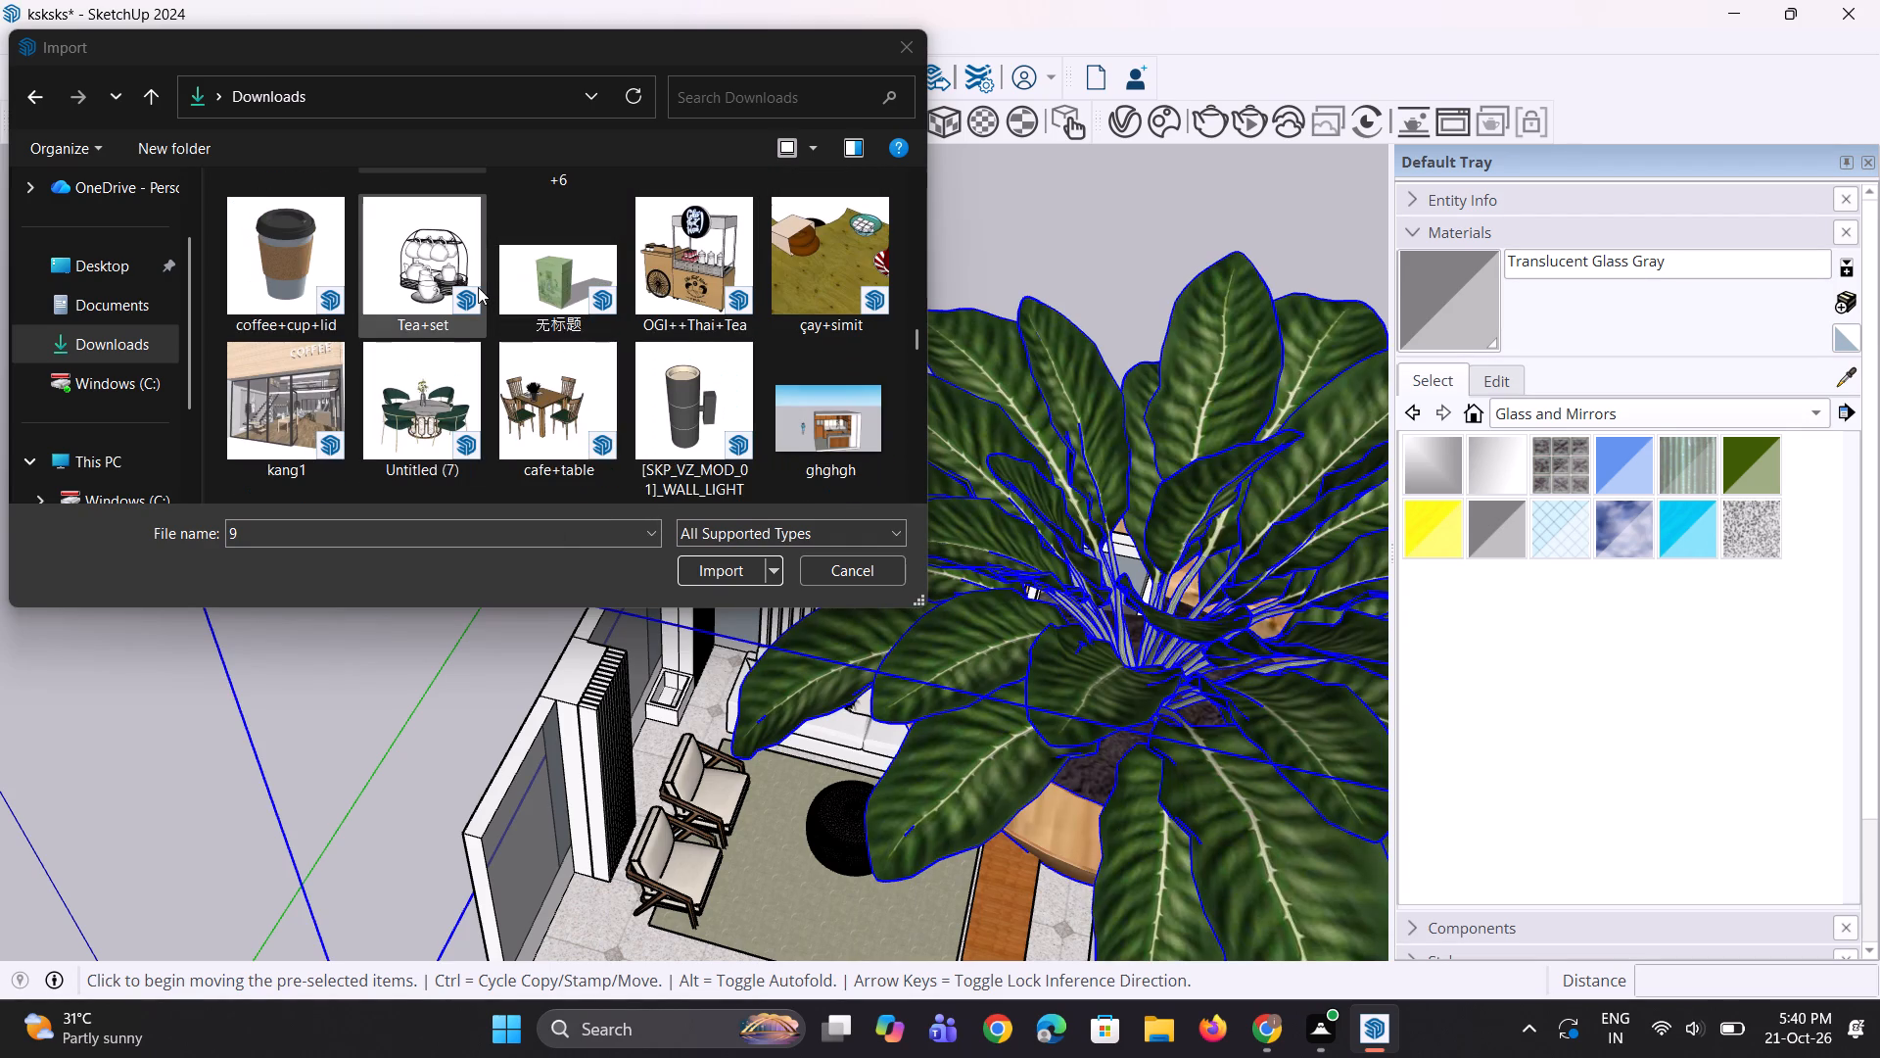
scroll(508, 342, down, 4)
scroll(546, 330, up, 1)
scroll(546, 330, down, 2)
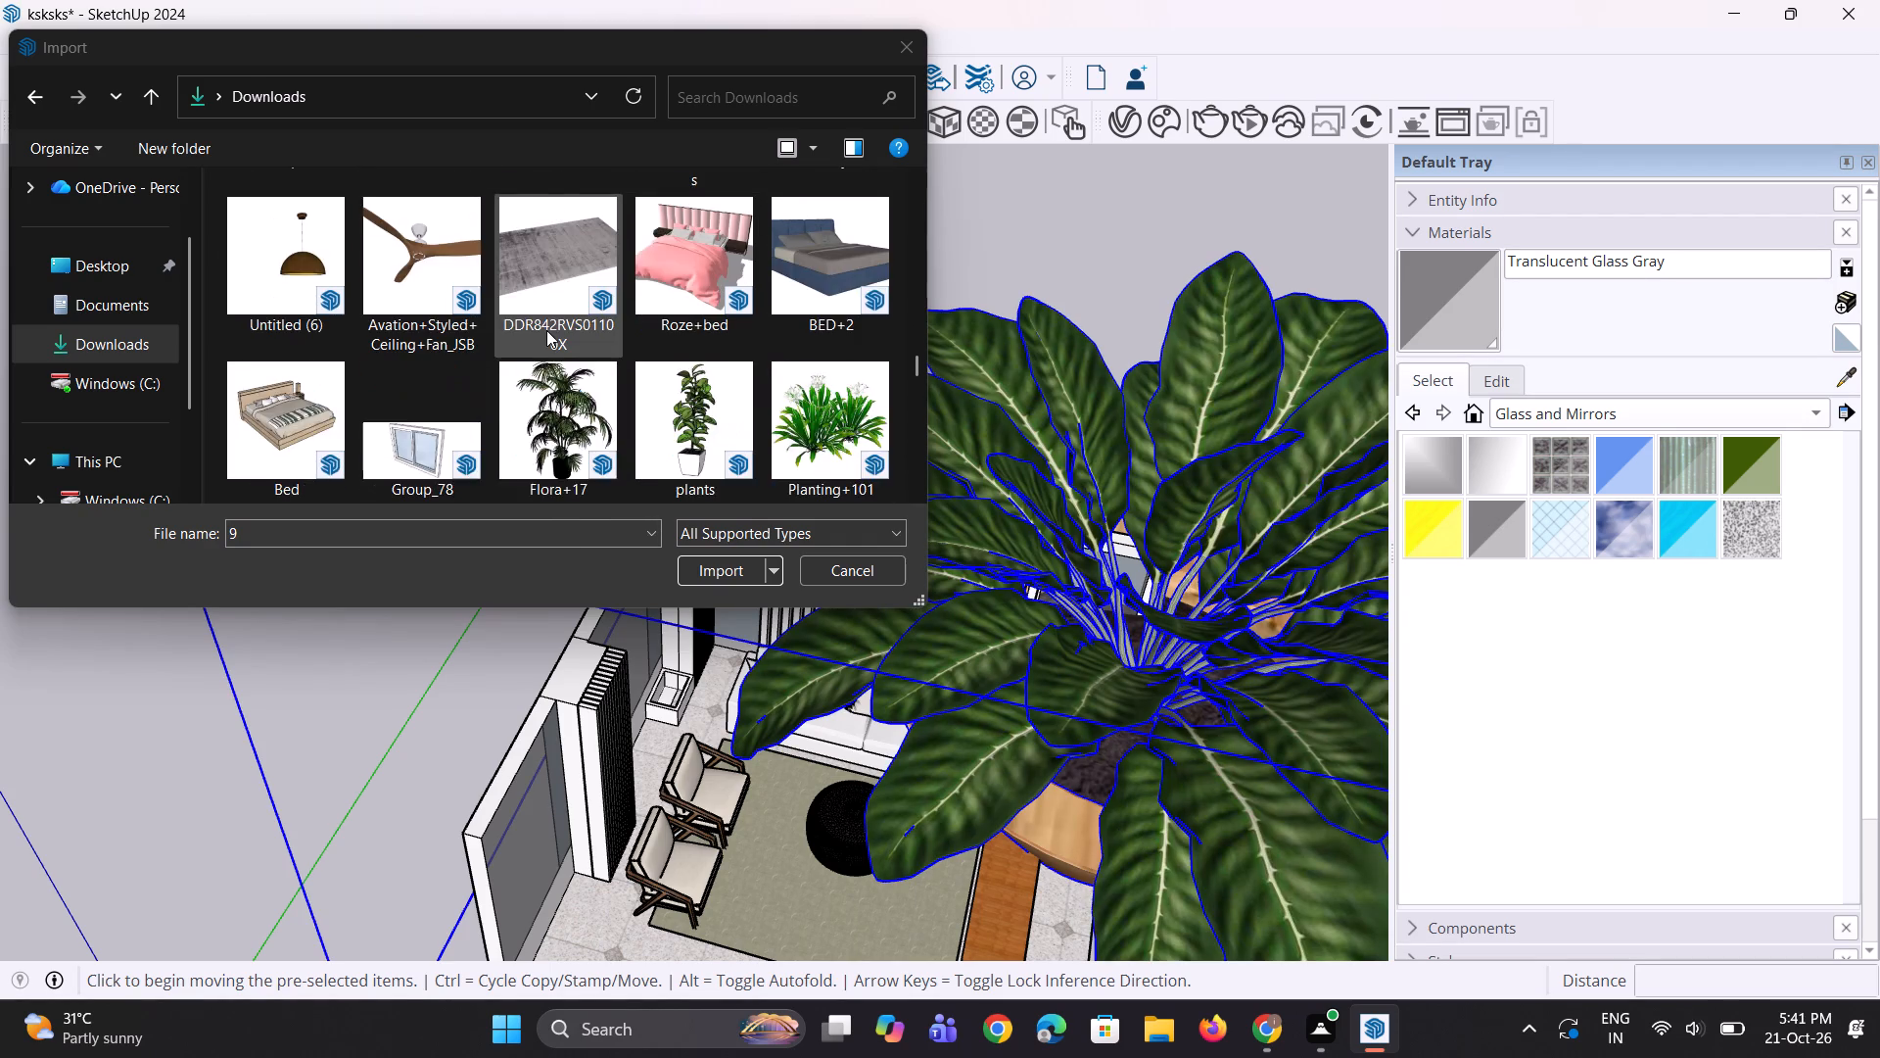
scroll(546, 330, down, 1)
drag(816, 214, 707, 815)
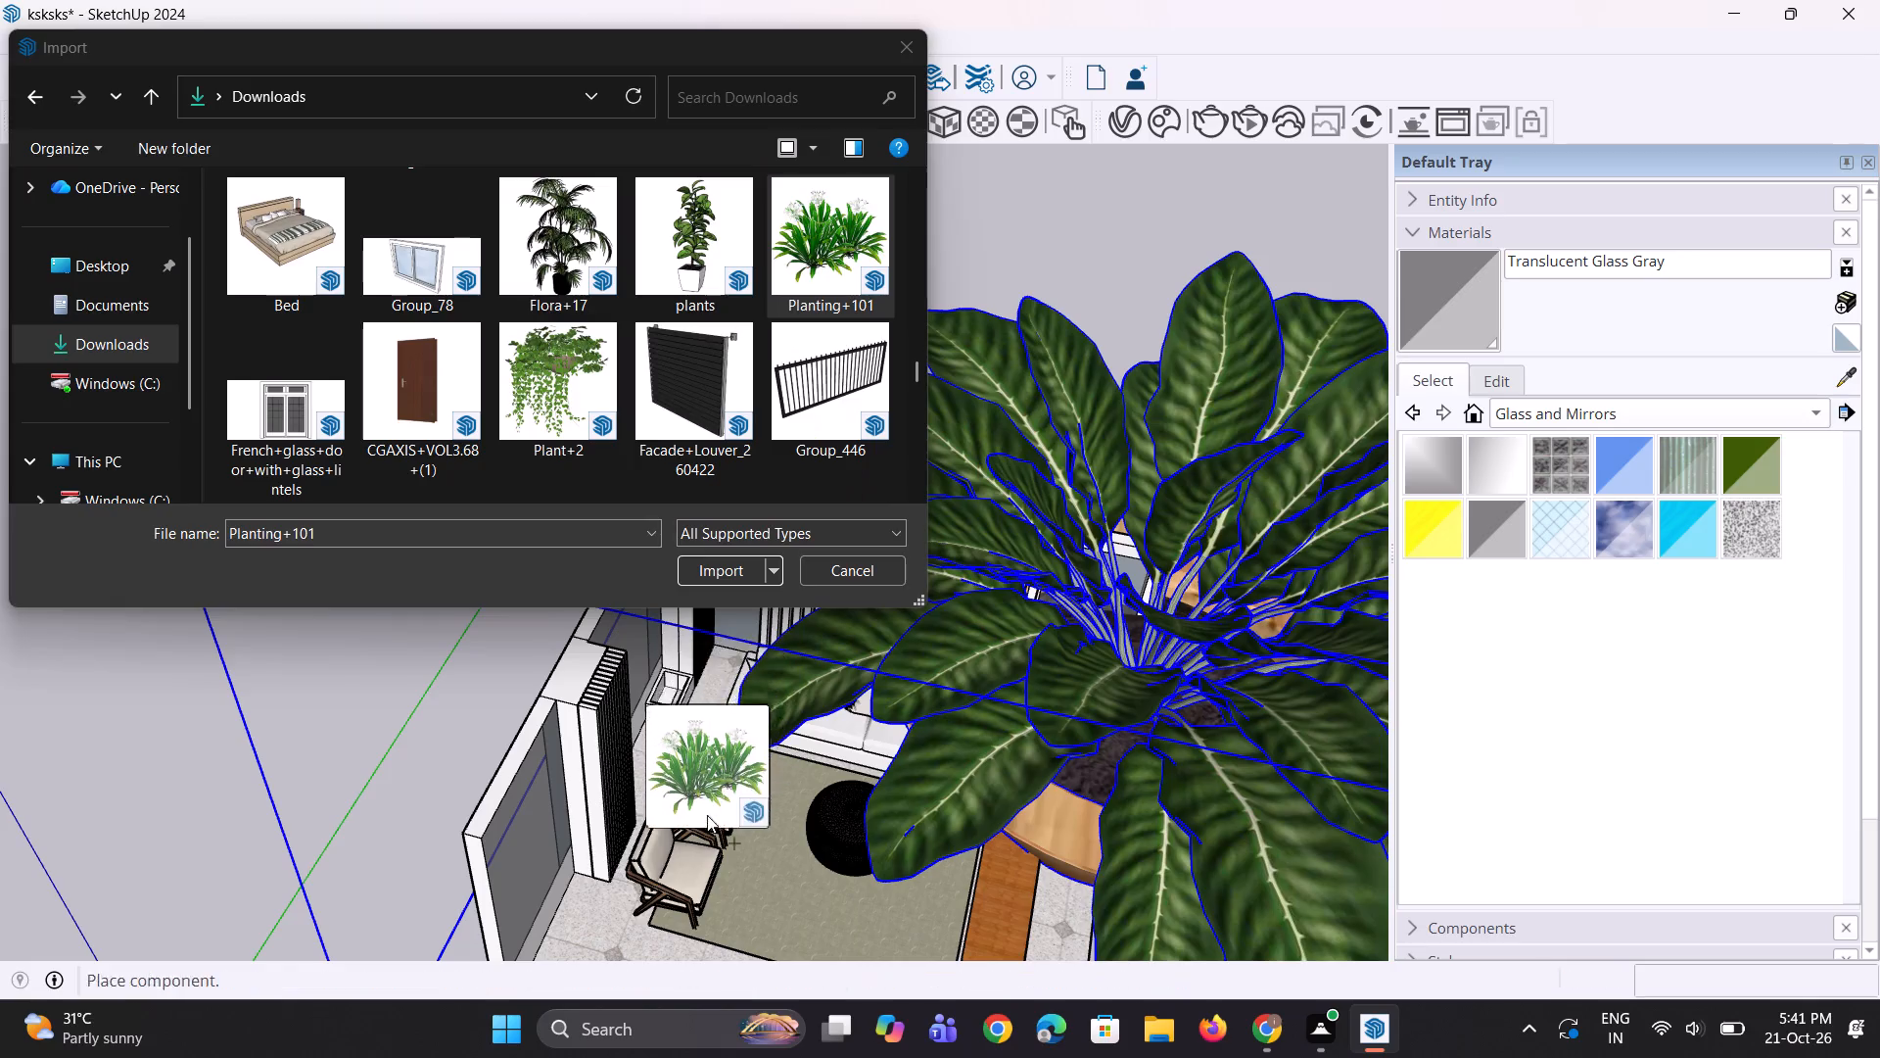
drag(707, 815, 705, 812)
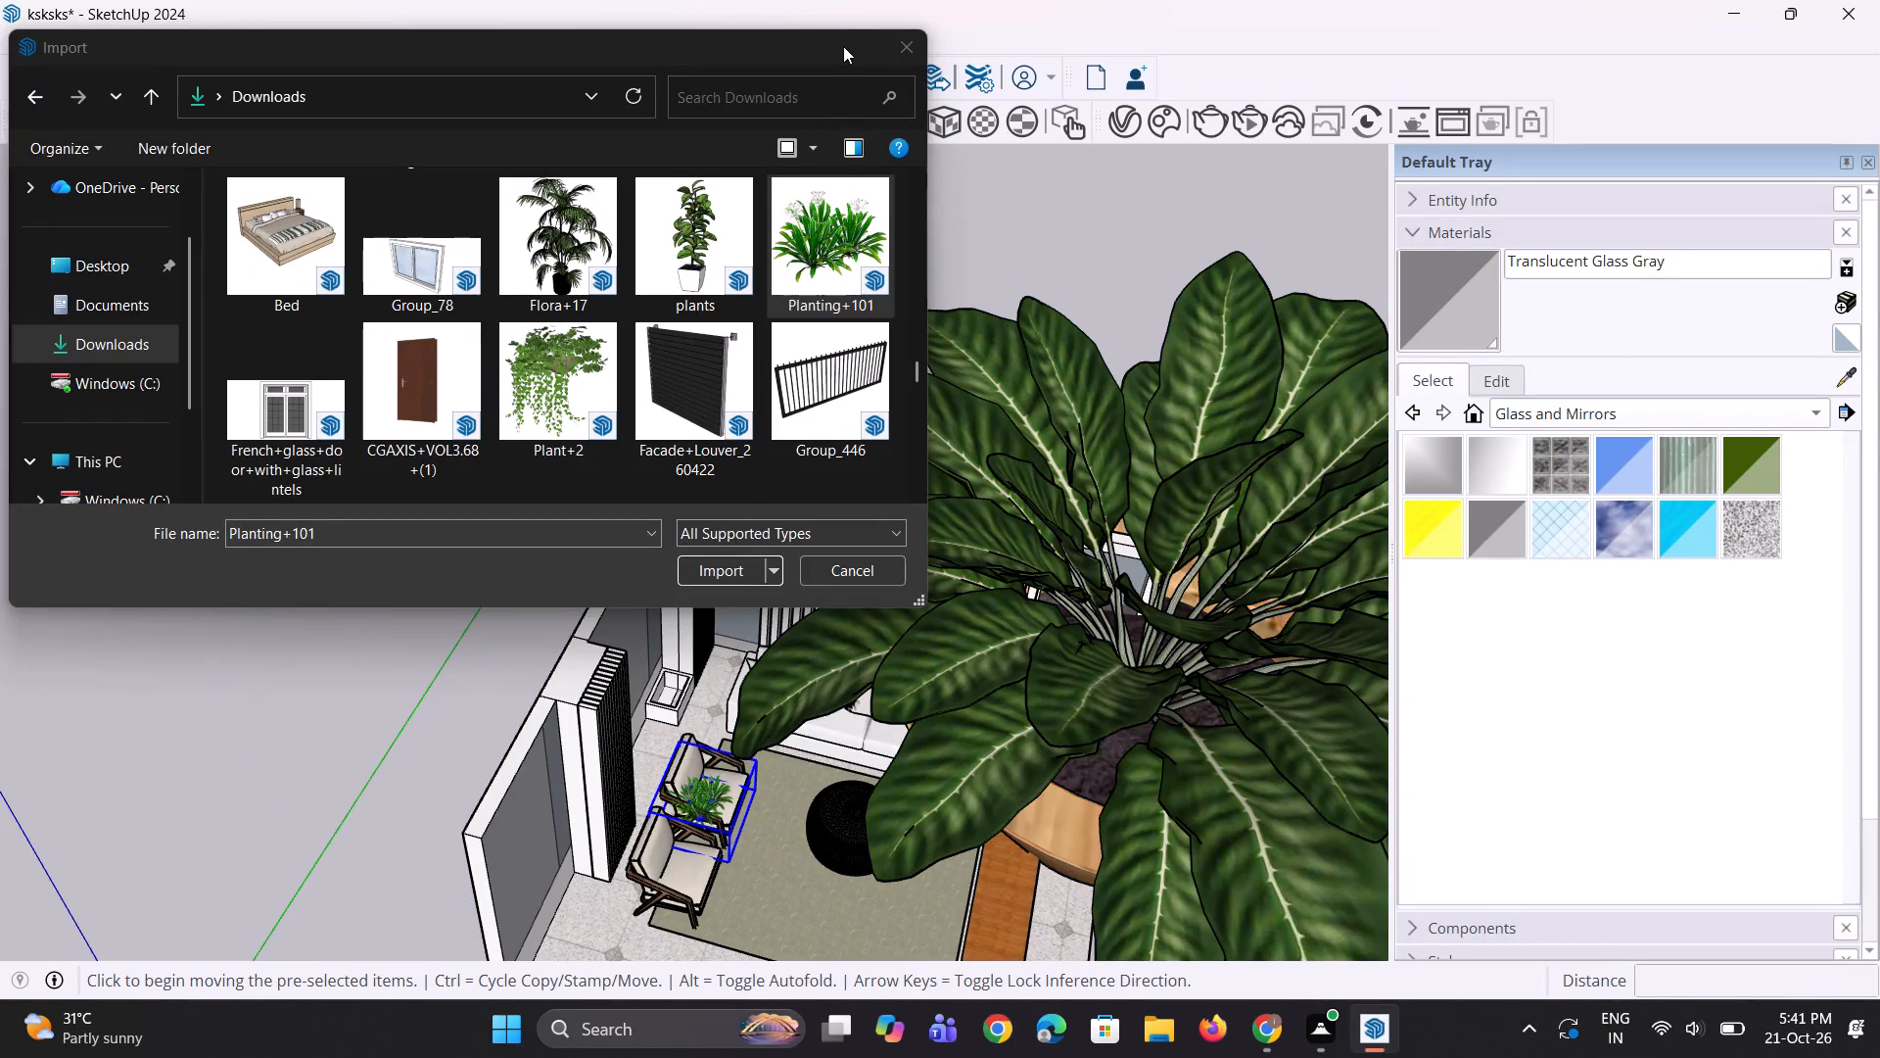
scroll(711, 448, up, 12)
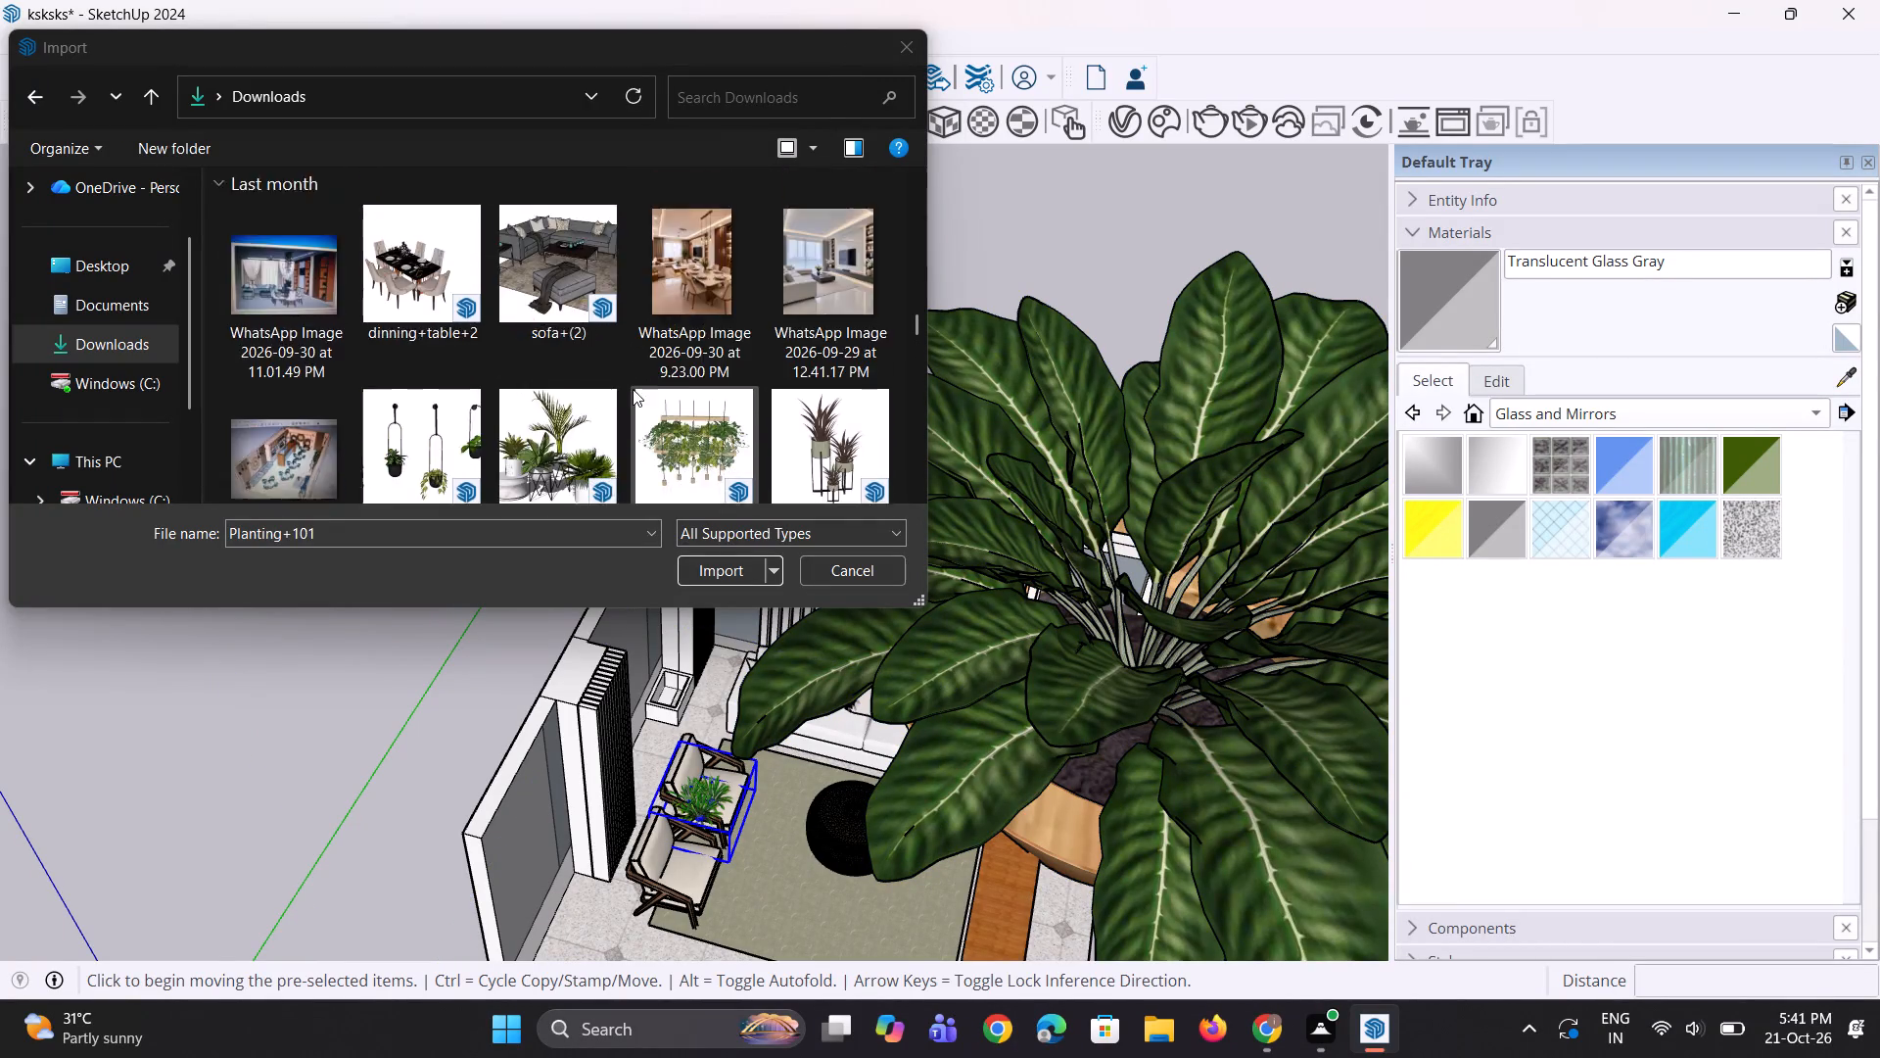
scroll(633, 389, up, 13)
scroll(536, 363, up, 12)
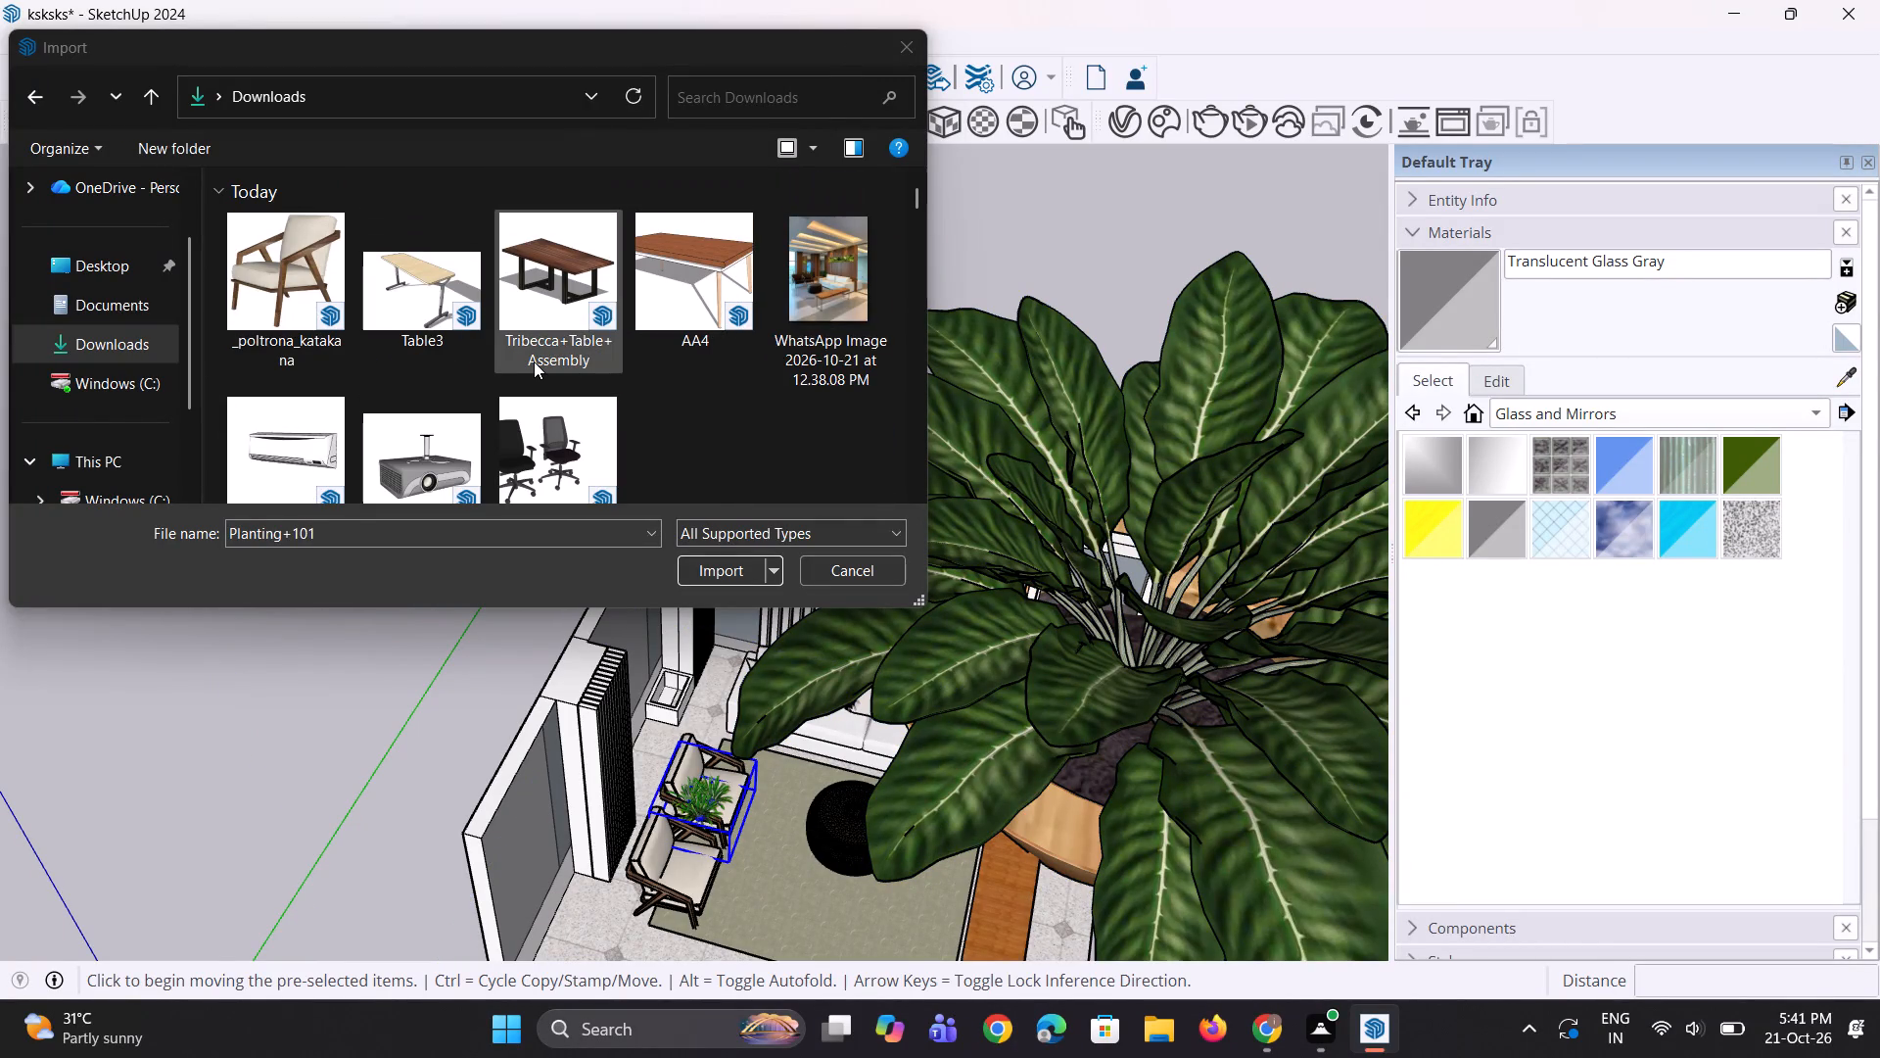
scroll(534, 361, up, 6)
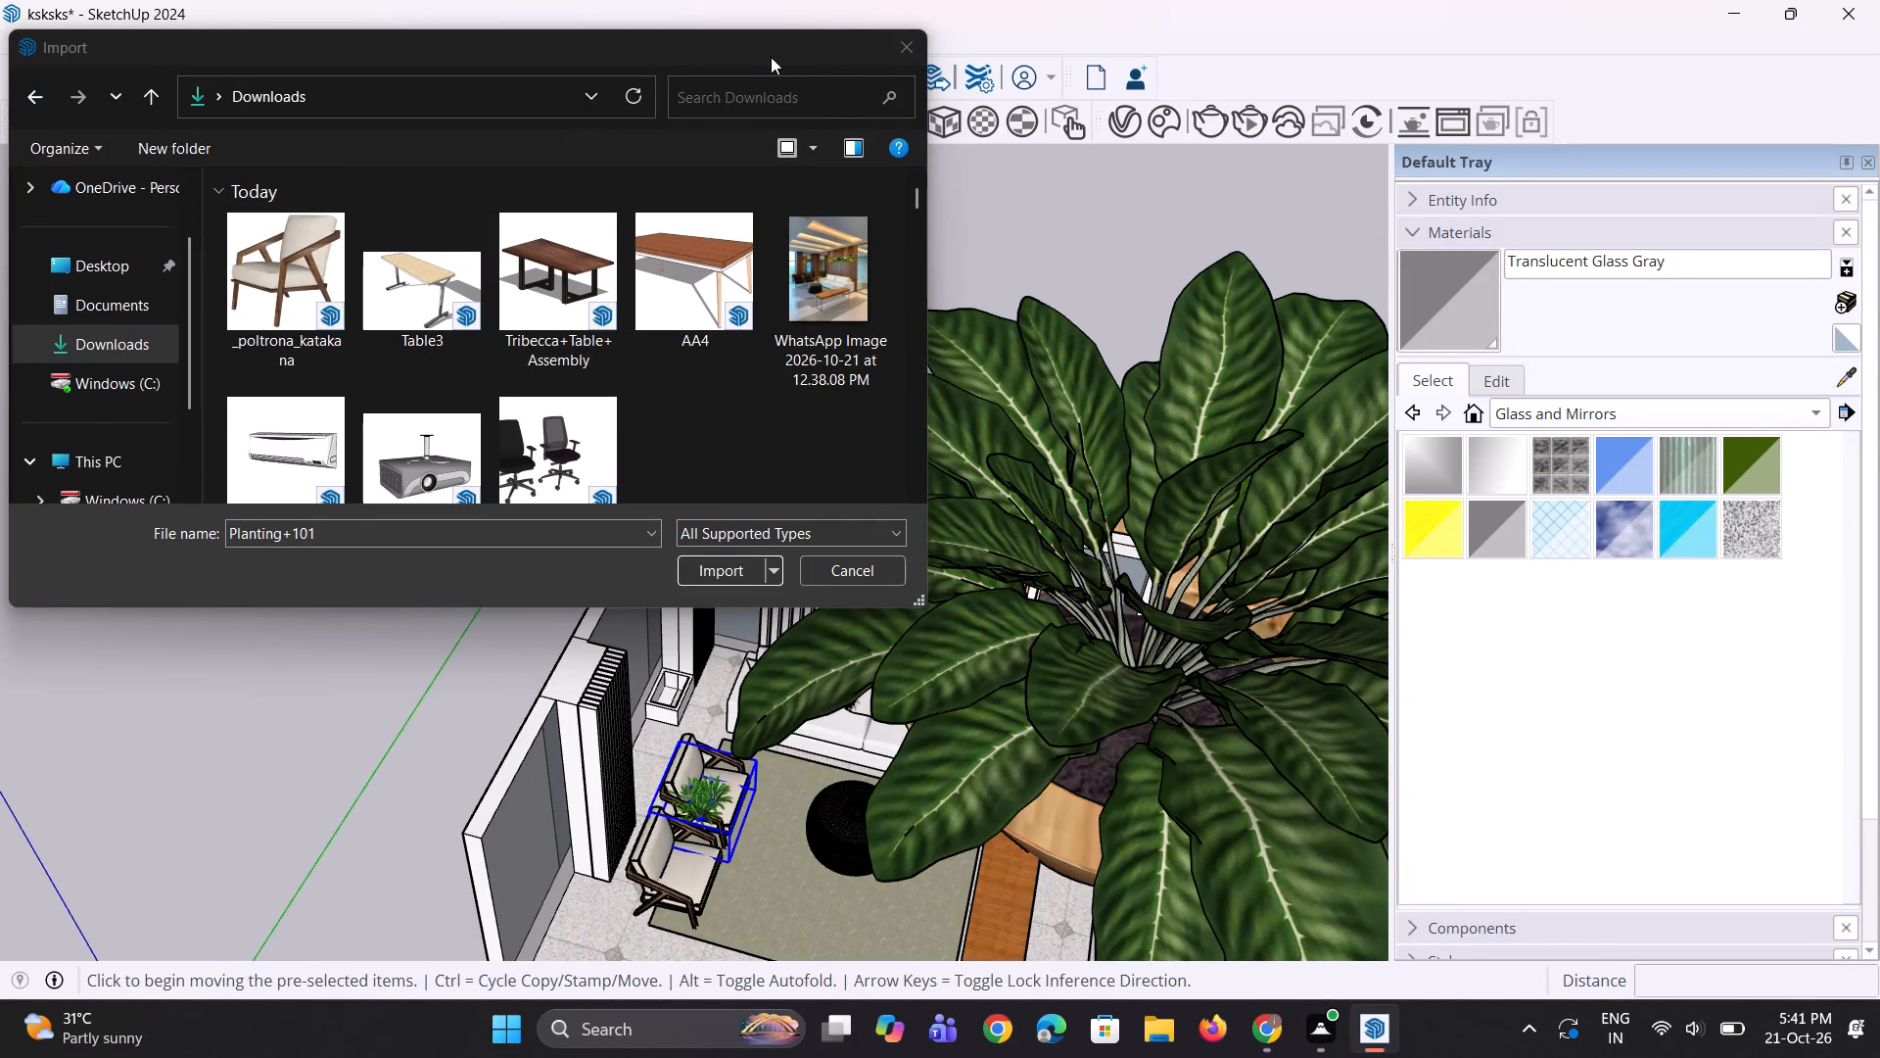
click(896, 52)
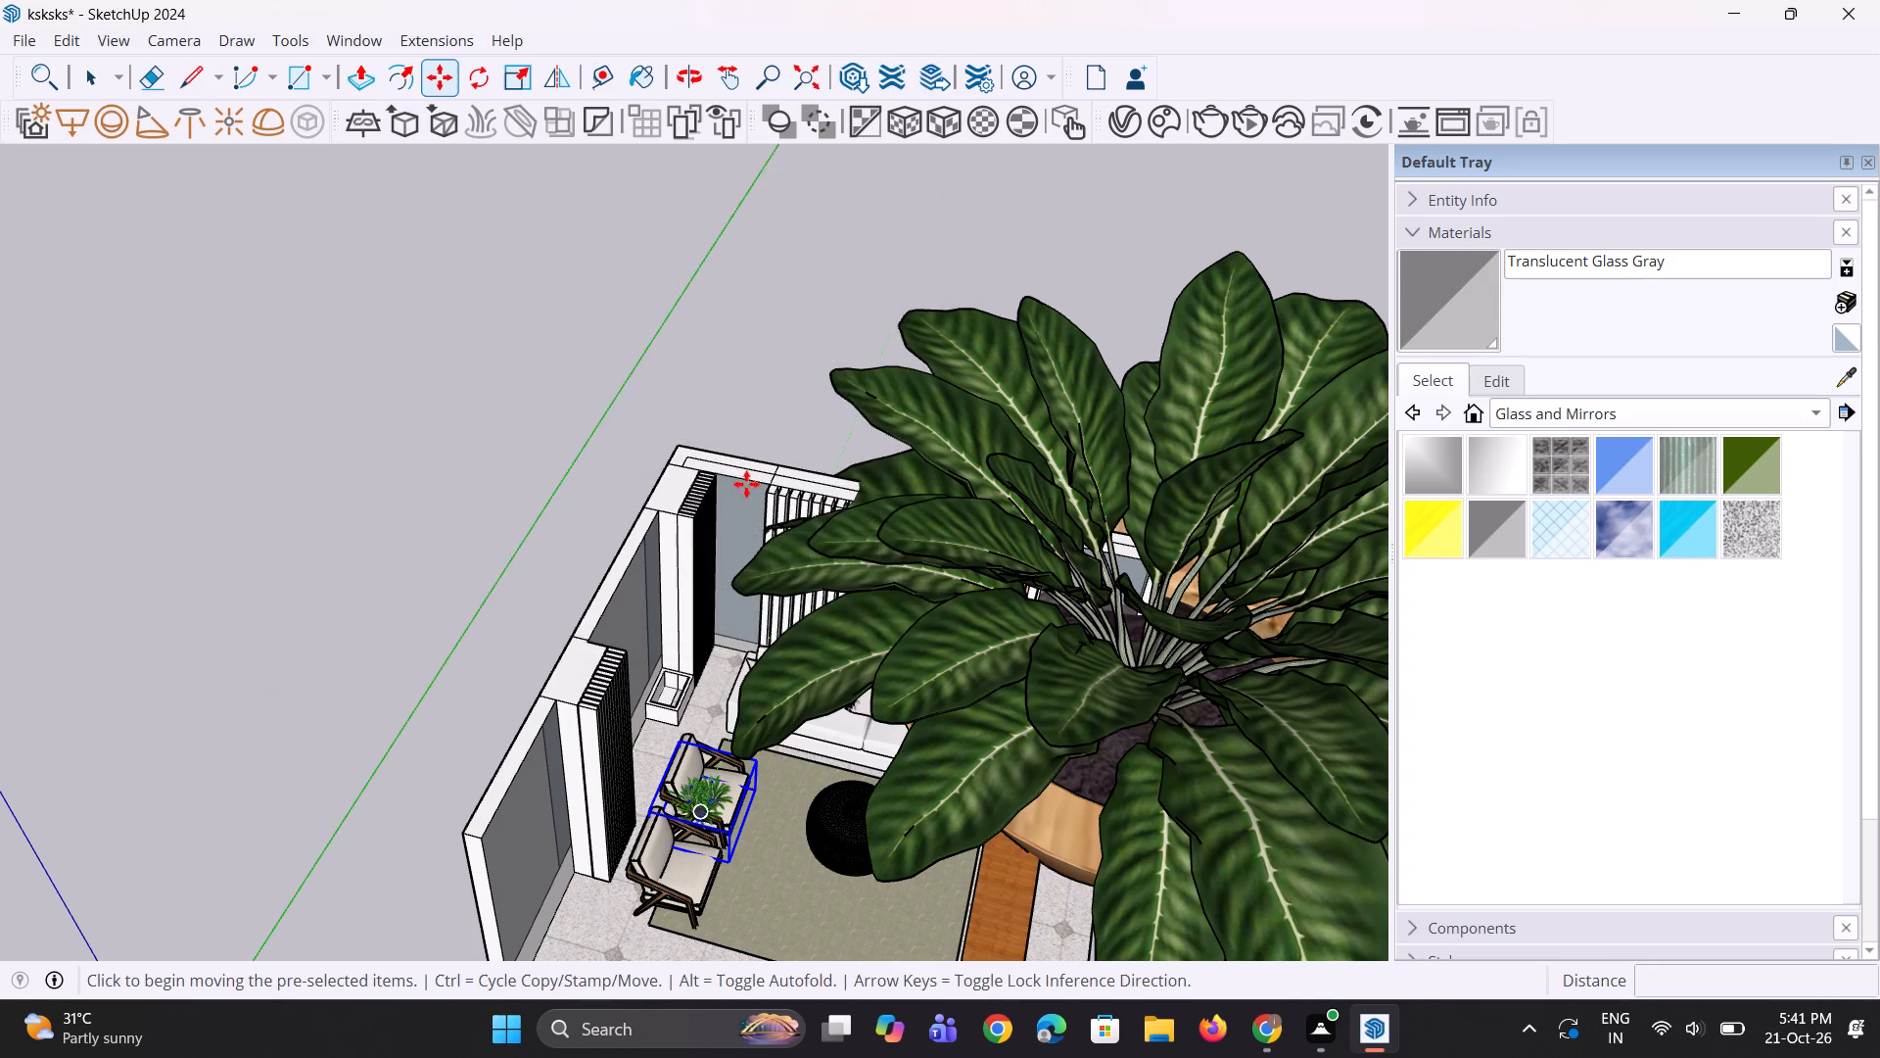
Scale the oversized potted plant down uniformly in two passes to suit the small planter box.
scroll(682, 501, down, 11)
key(space)
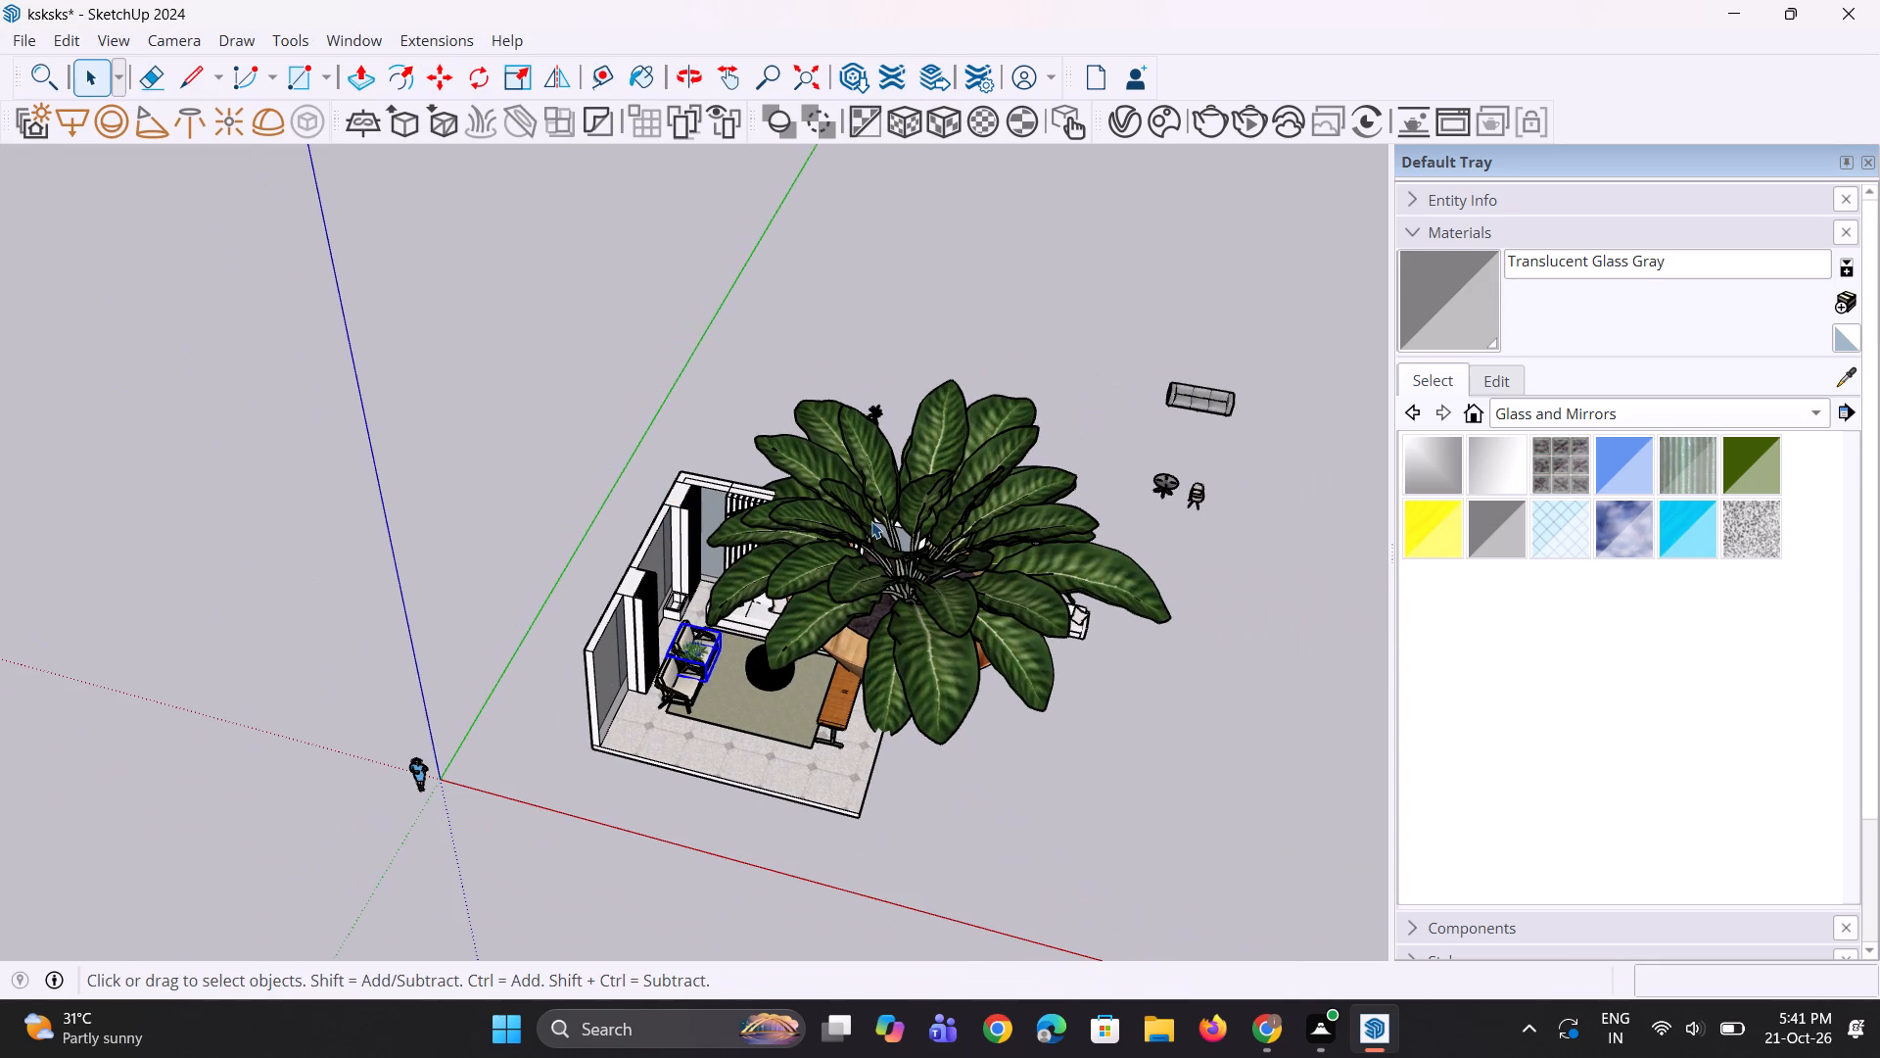
click(871, 521)
key(s)
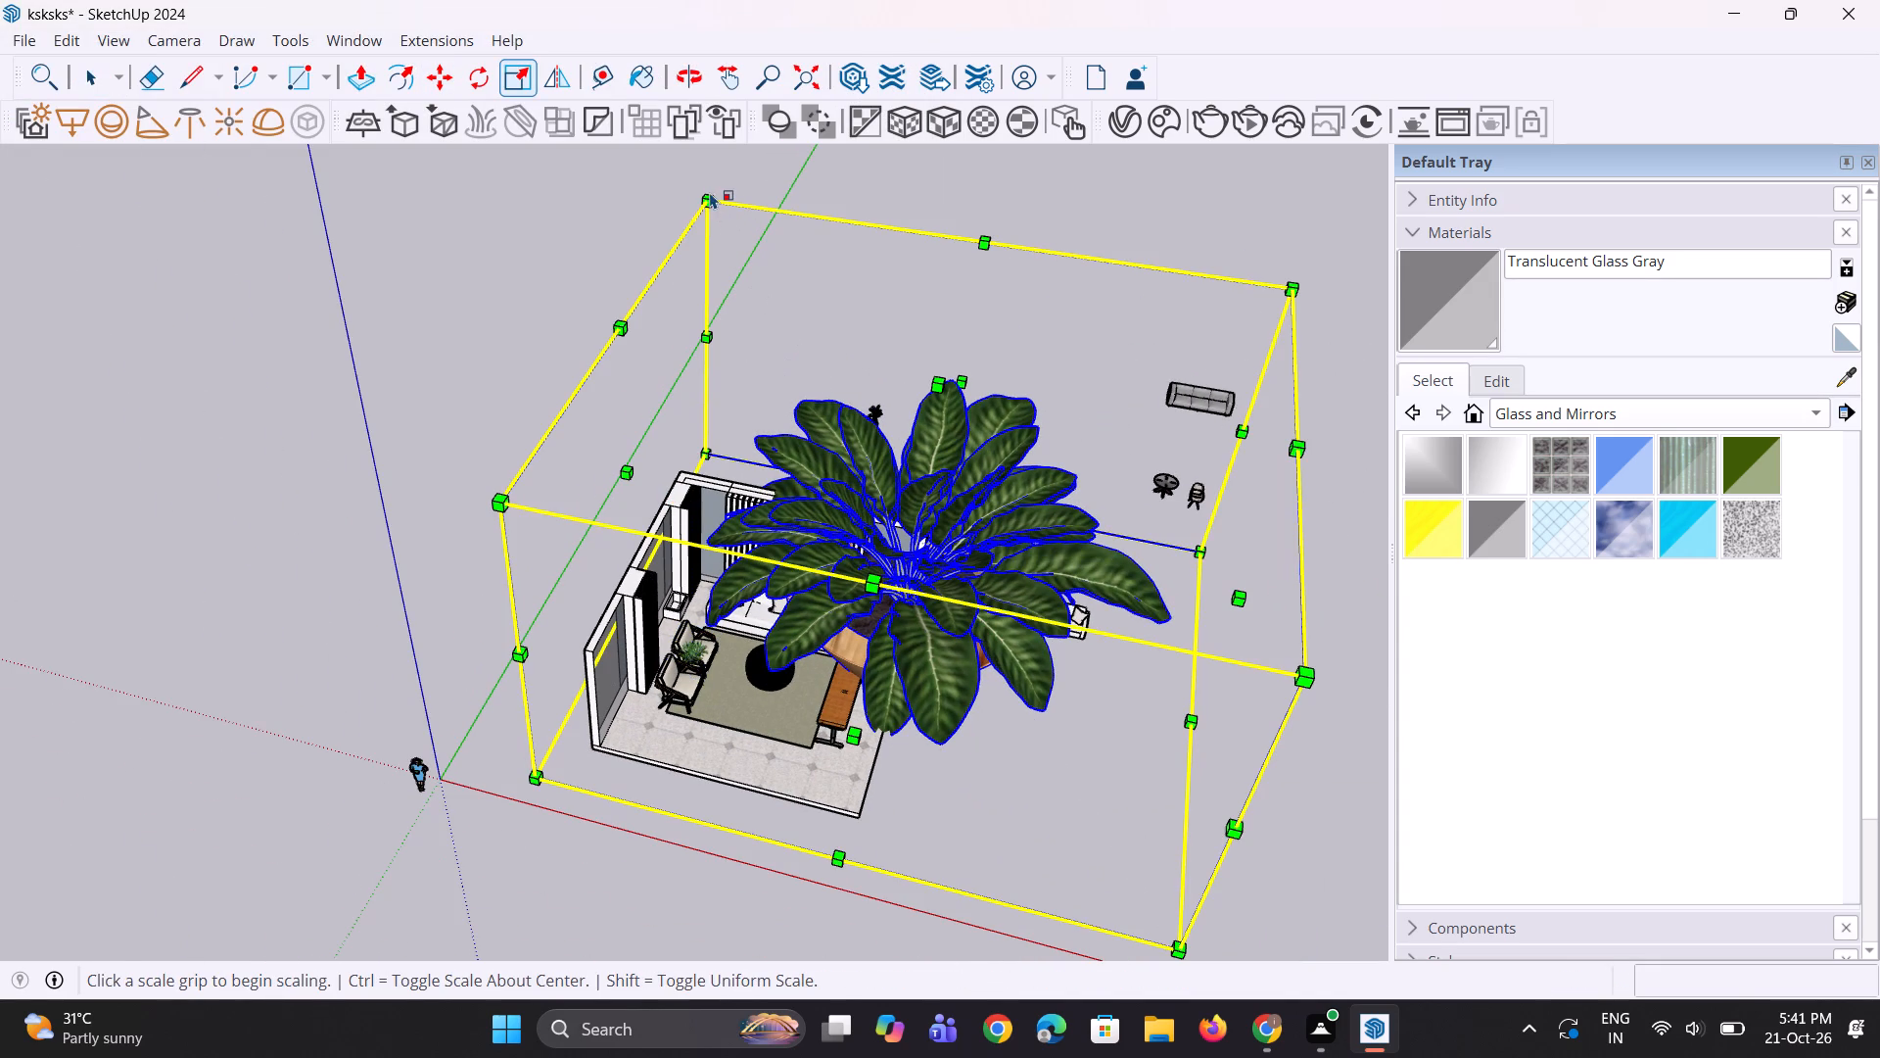
click(710, 192)
click(705, 197)
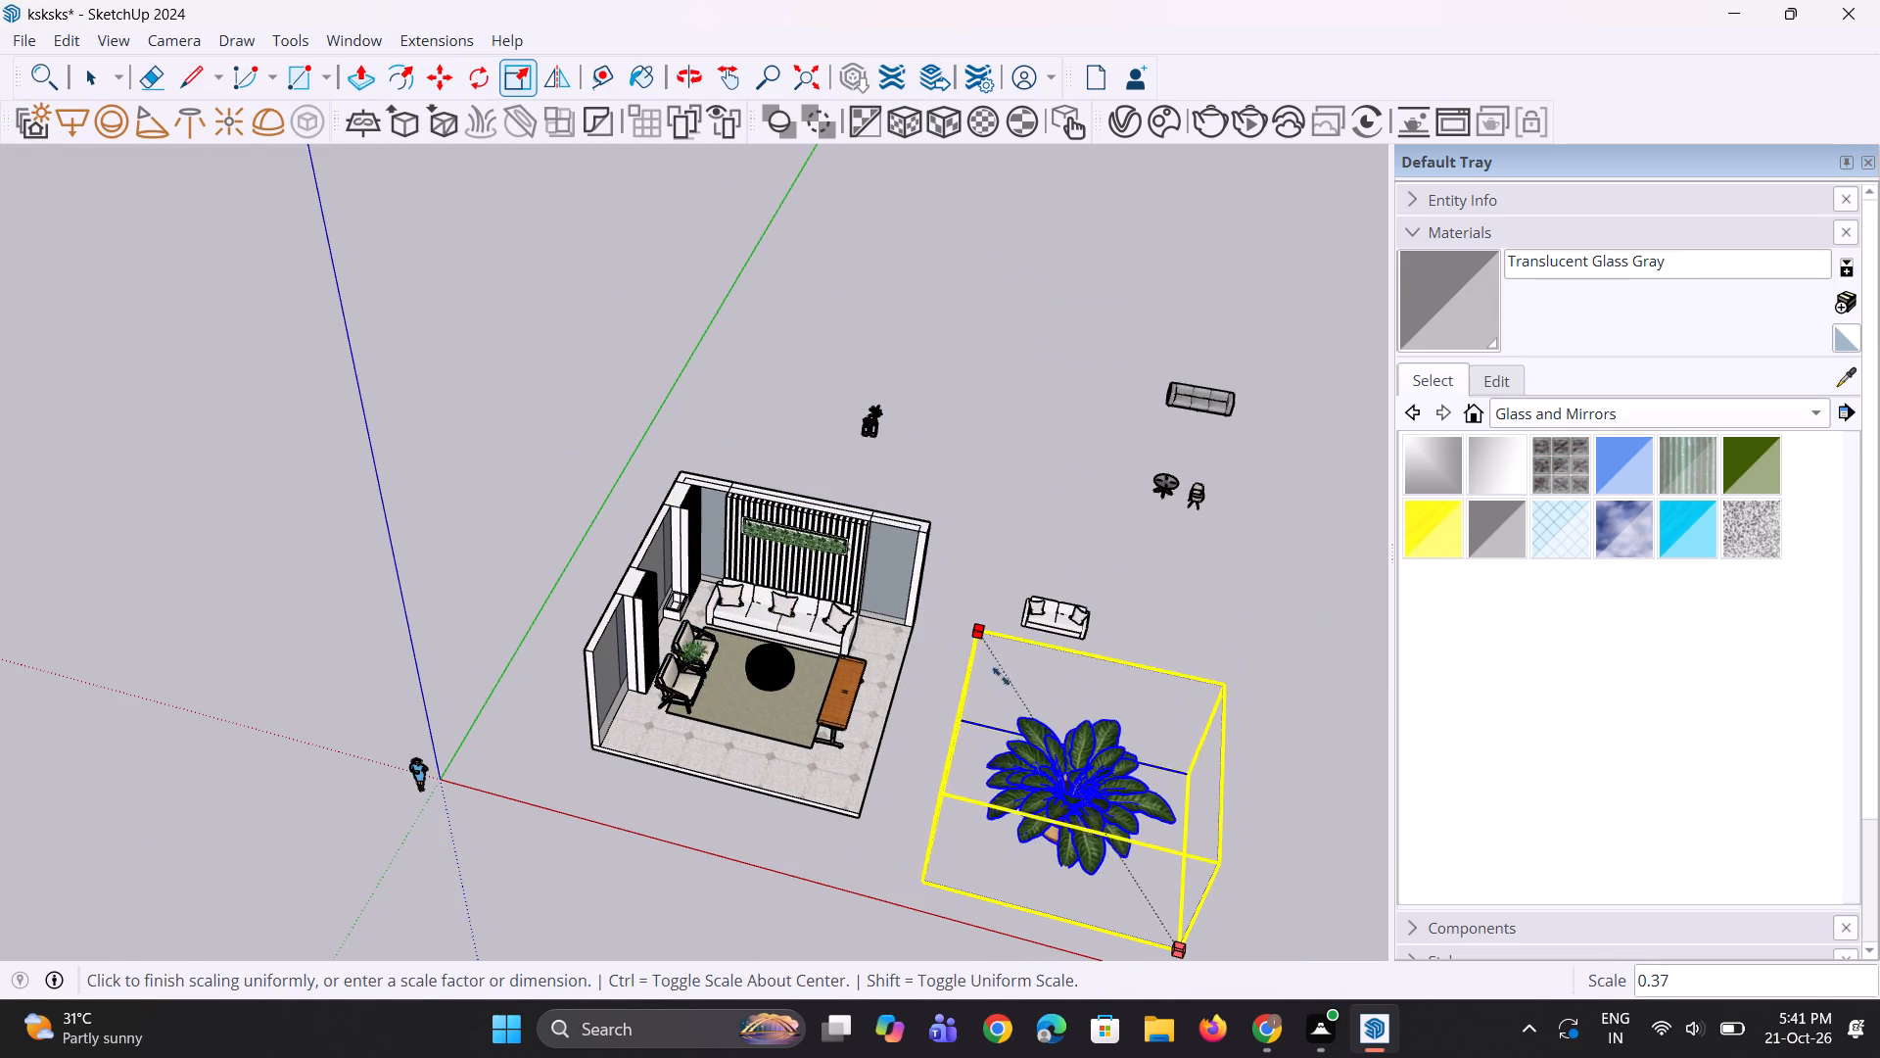
click(1102, 874)
middle_drag(1191, 775, 1196, 635)
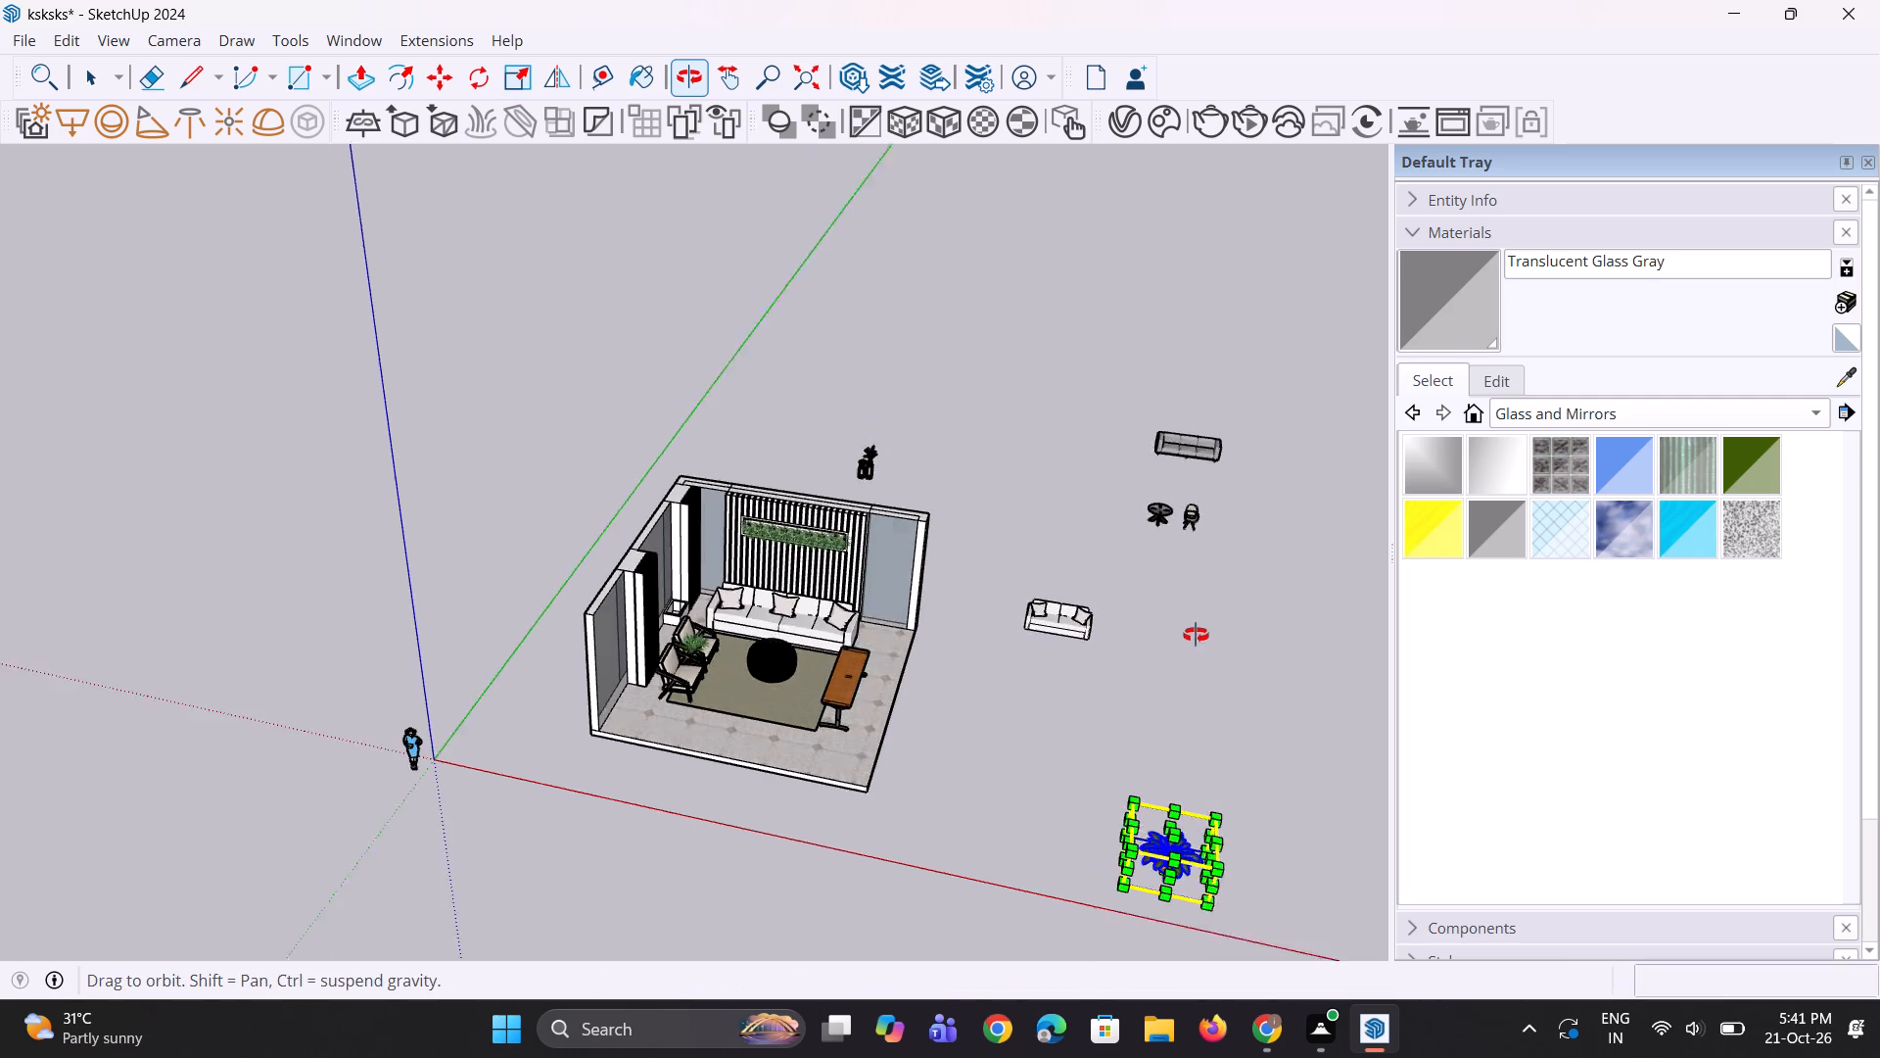
middle_drag(1196, 635, 1196, 618)
scroll(1188, 851, up, 7)
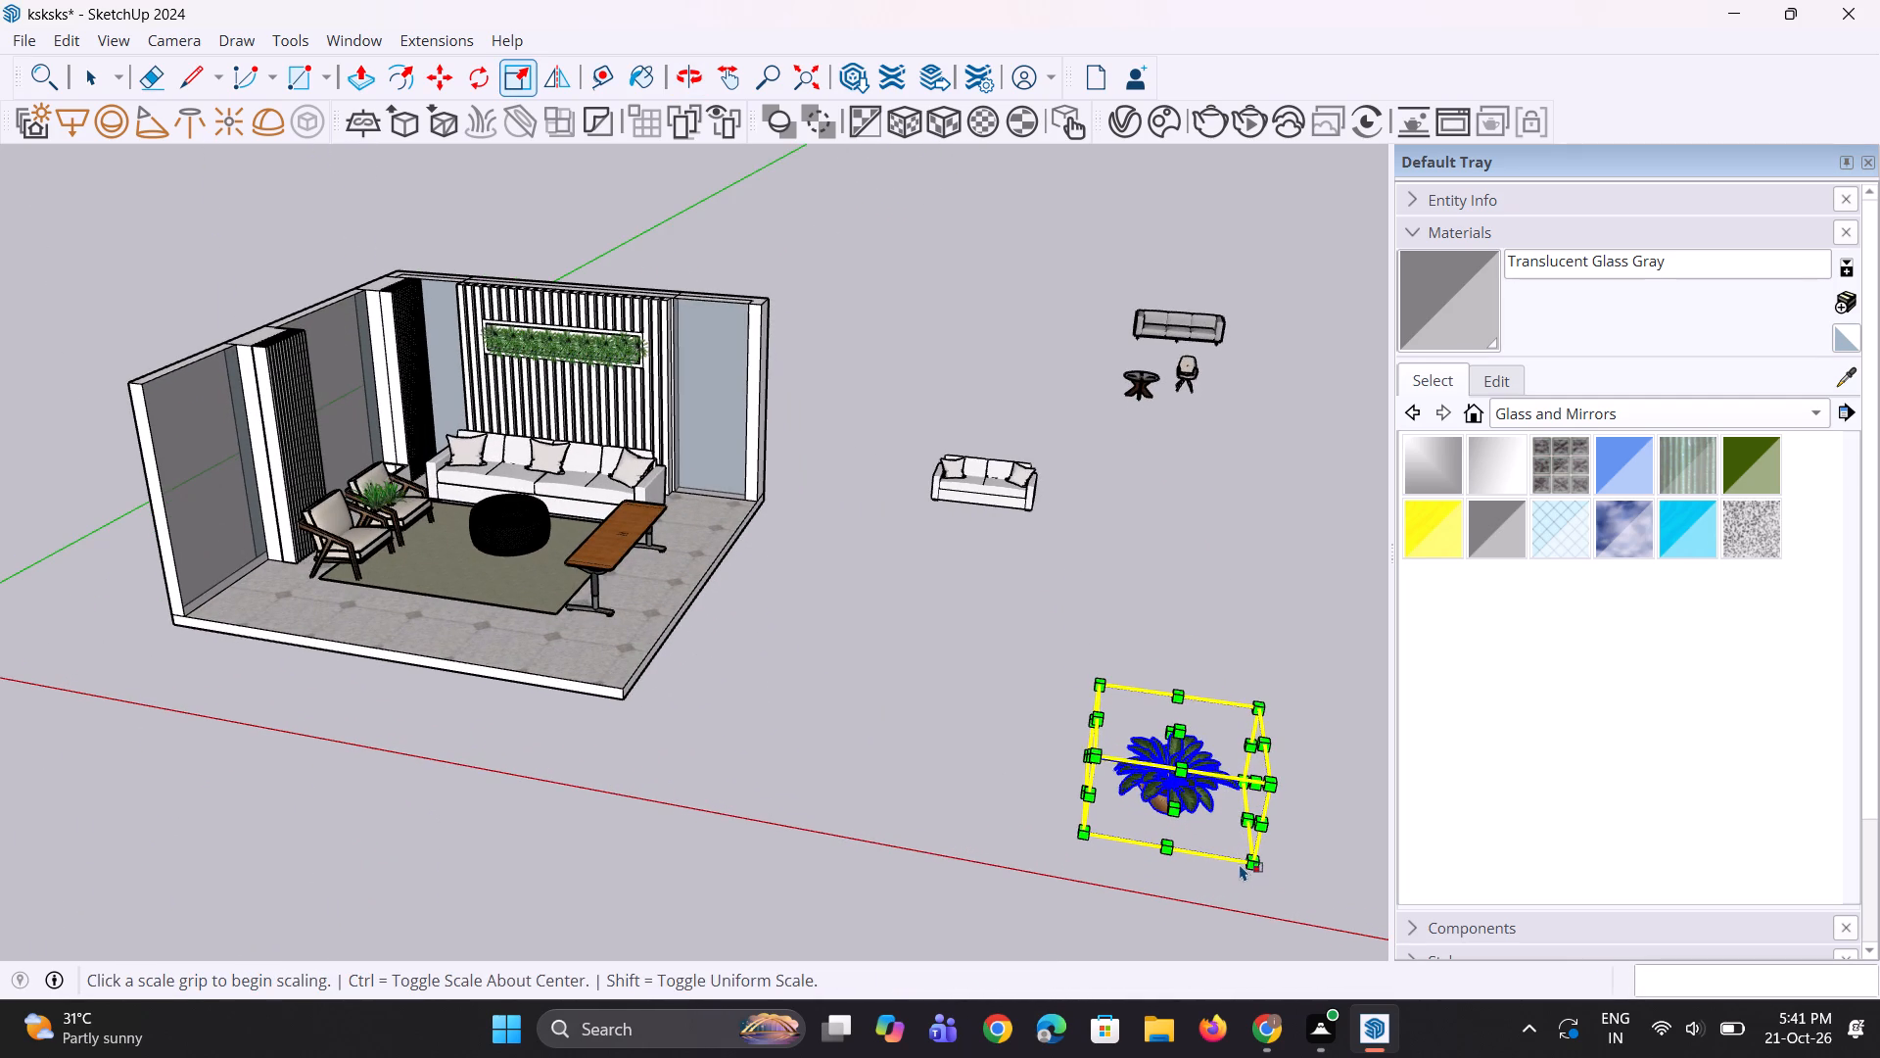
click(1249, 862)
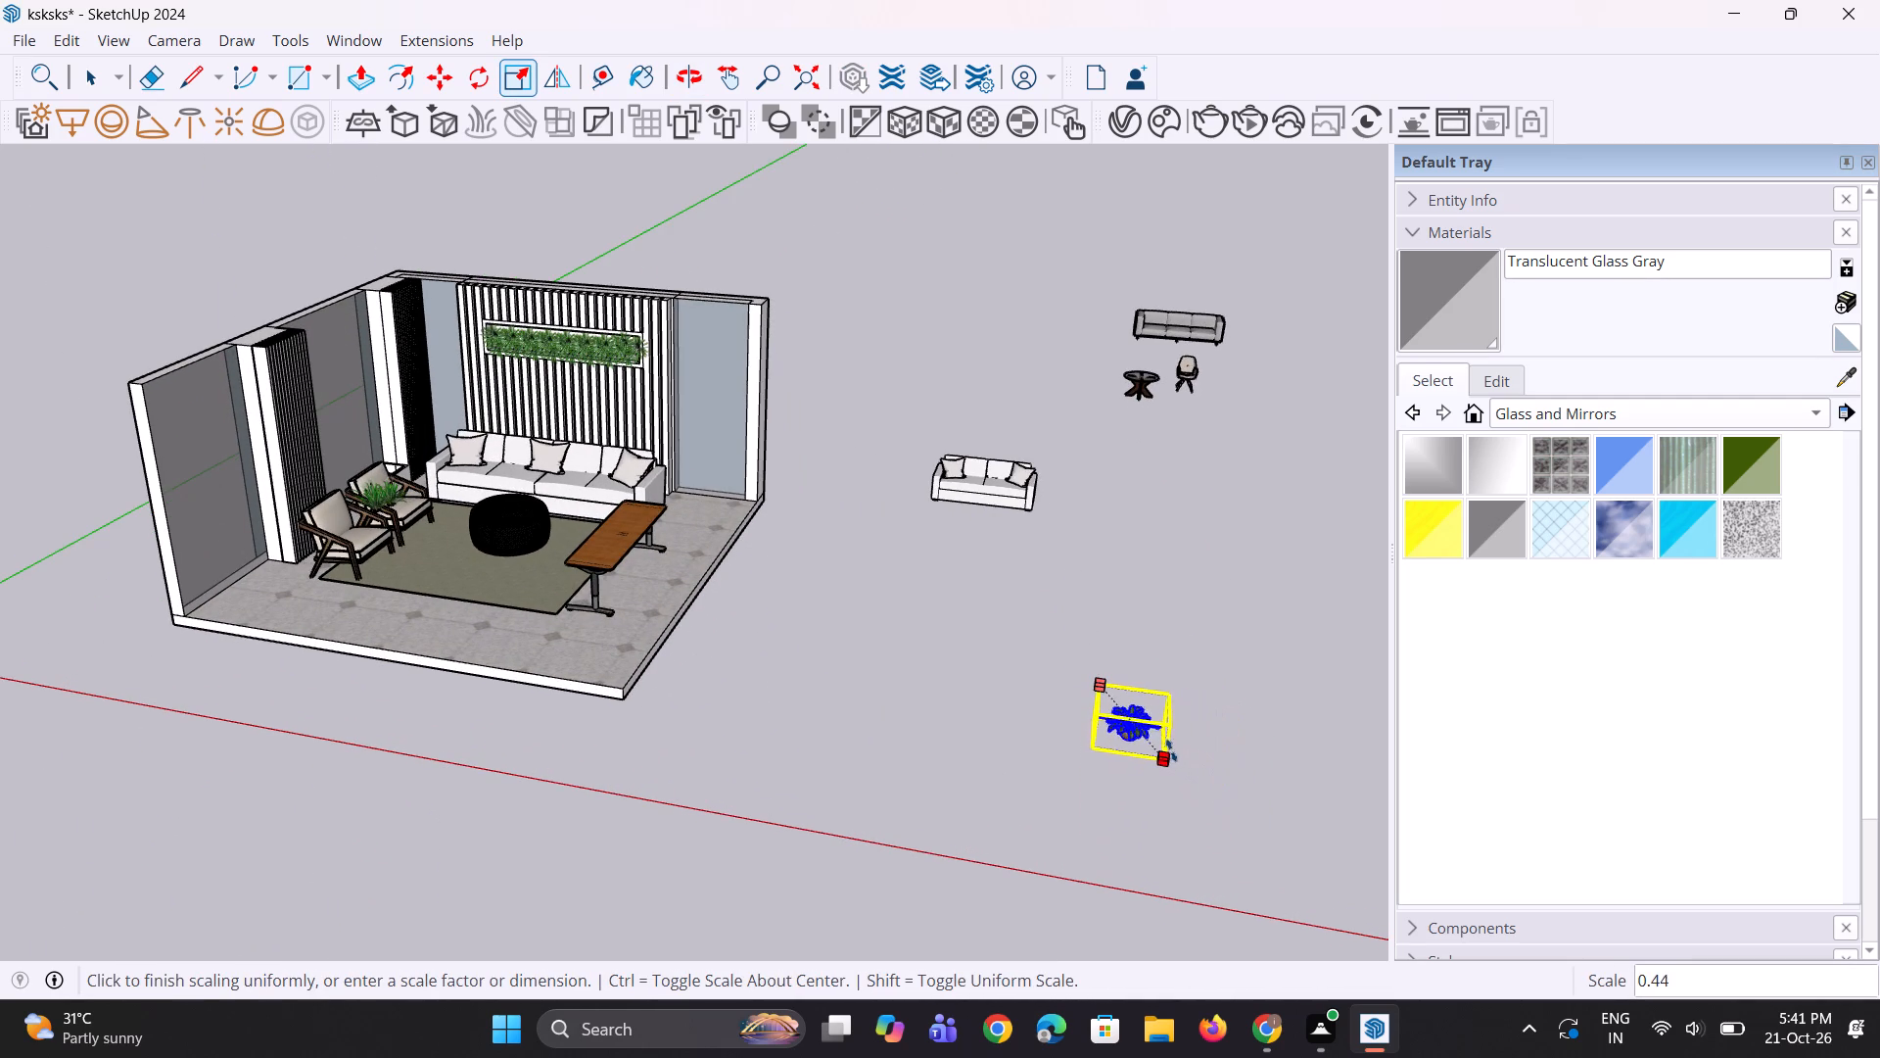
click(1159, 733)
key(space)
key(space)
Move the scaled-down potted plant about 56' 6" into the room, beside the planter box and the rear armchair.
click(1191, 784)
scroll(1152, 723, up, 12)
click(1128, 702)
key(m)
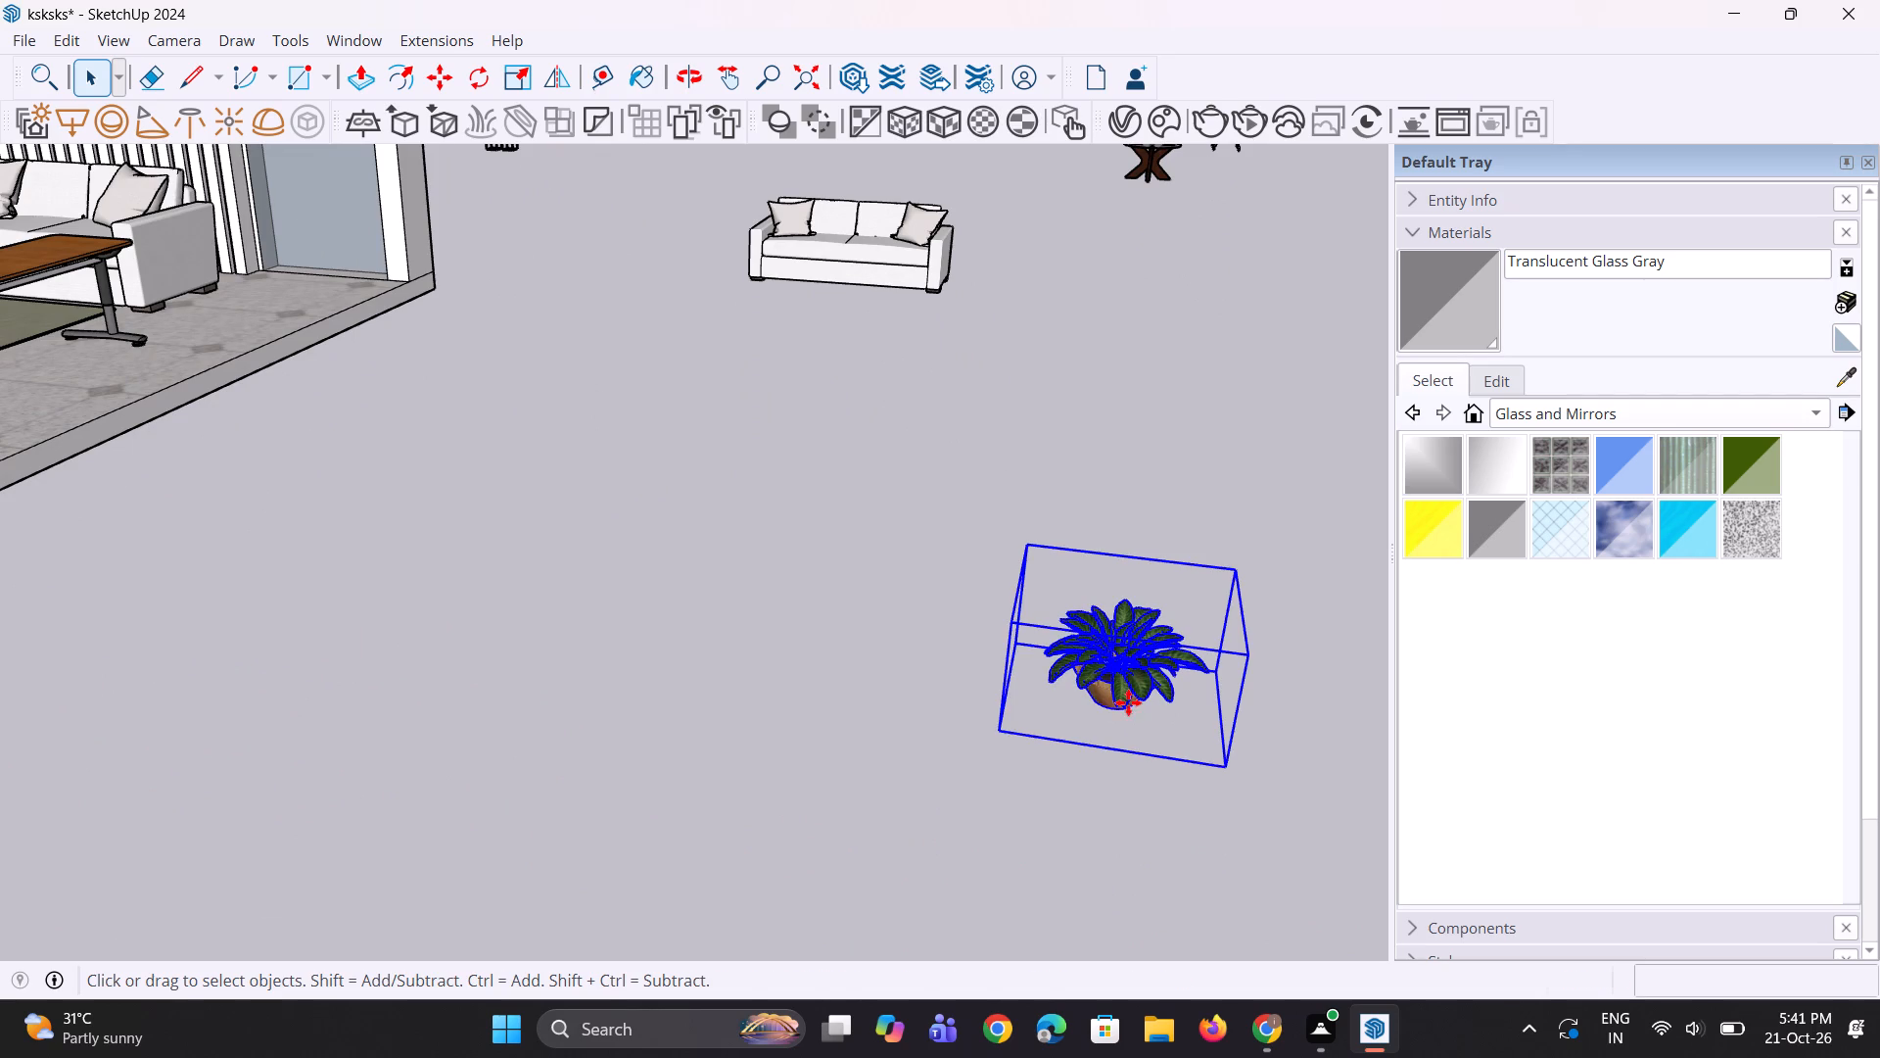
drag(1128, 702, 1133, 721)
click(1159, 669)
scroll(1157, 700, down, 6)
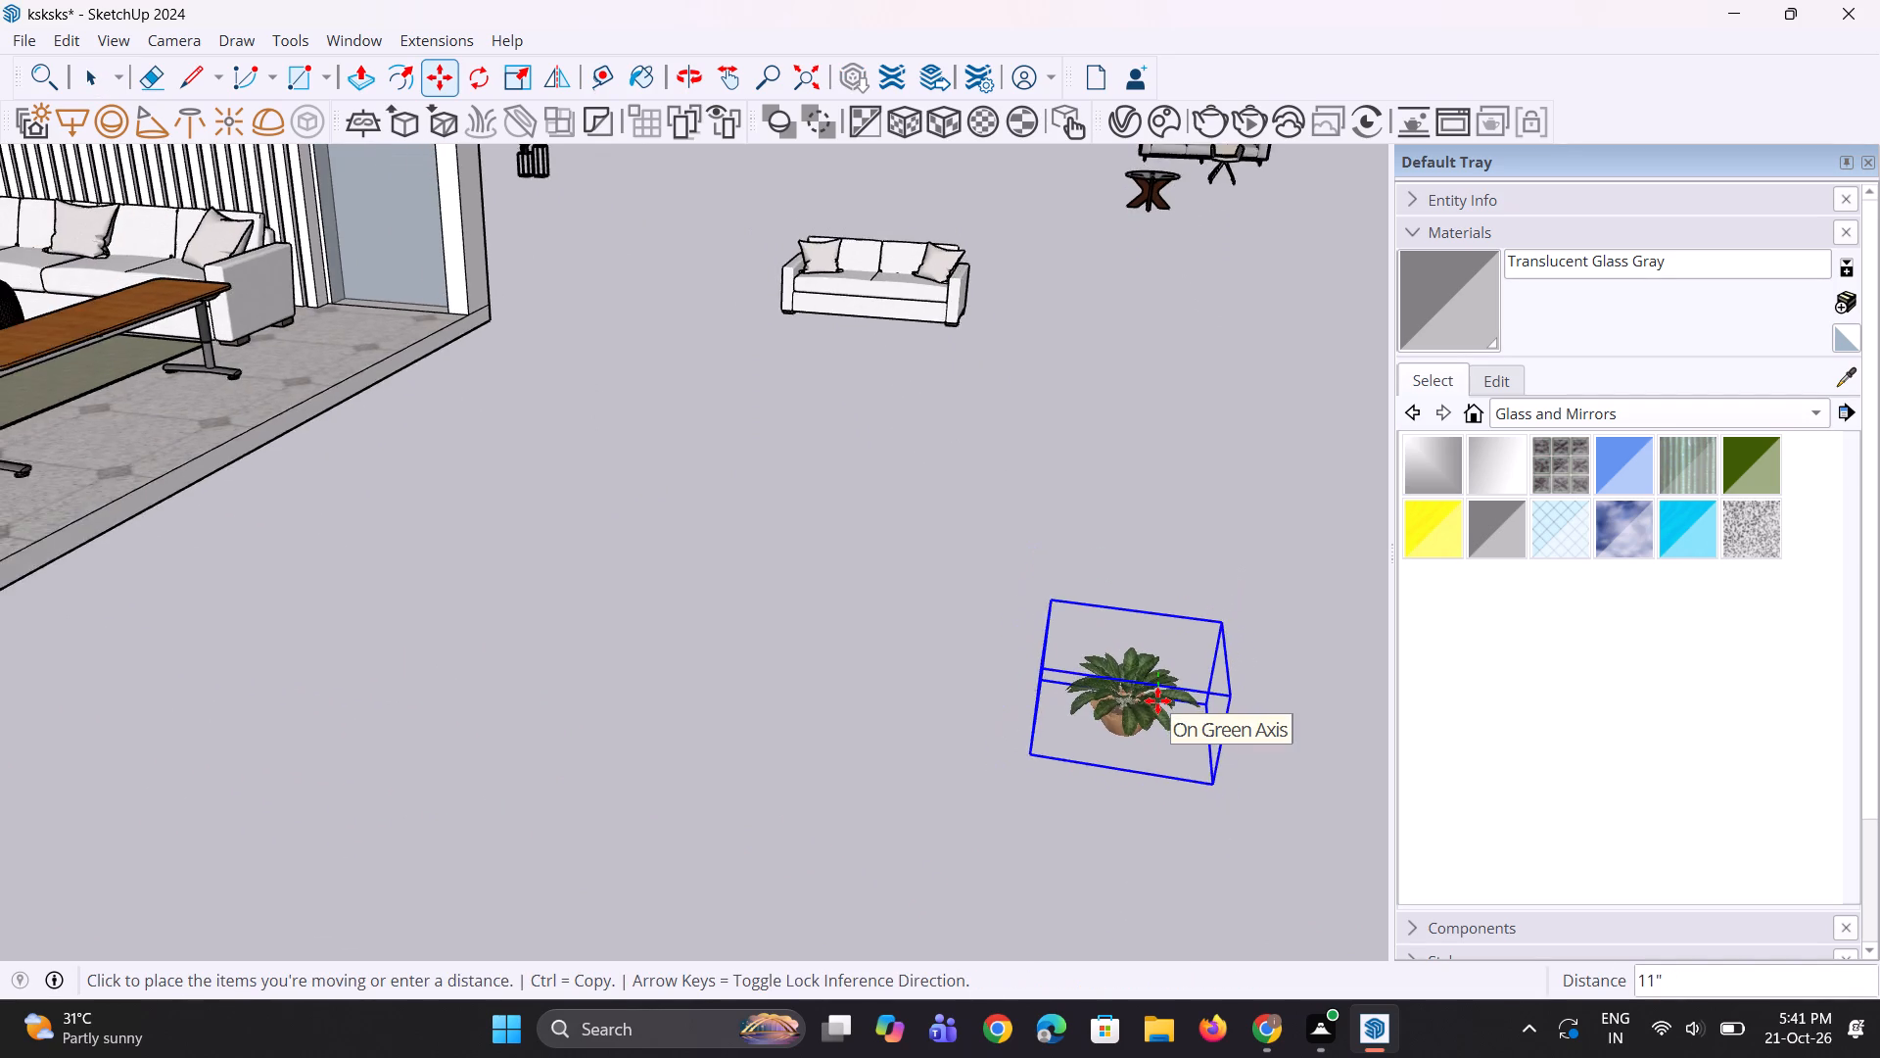
scroll(1157, 700, down, 18)
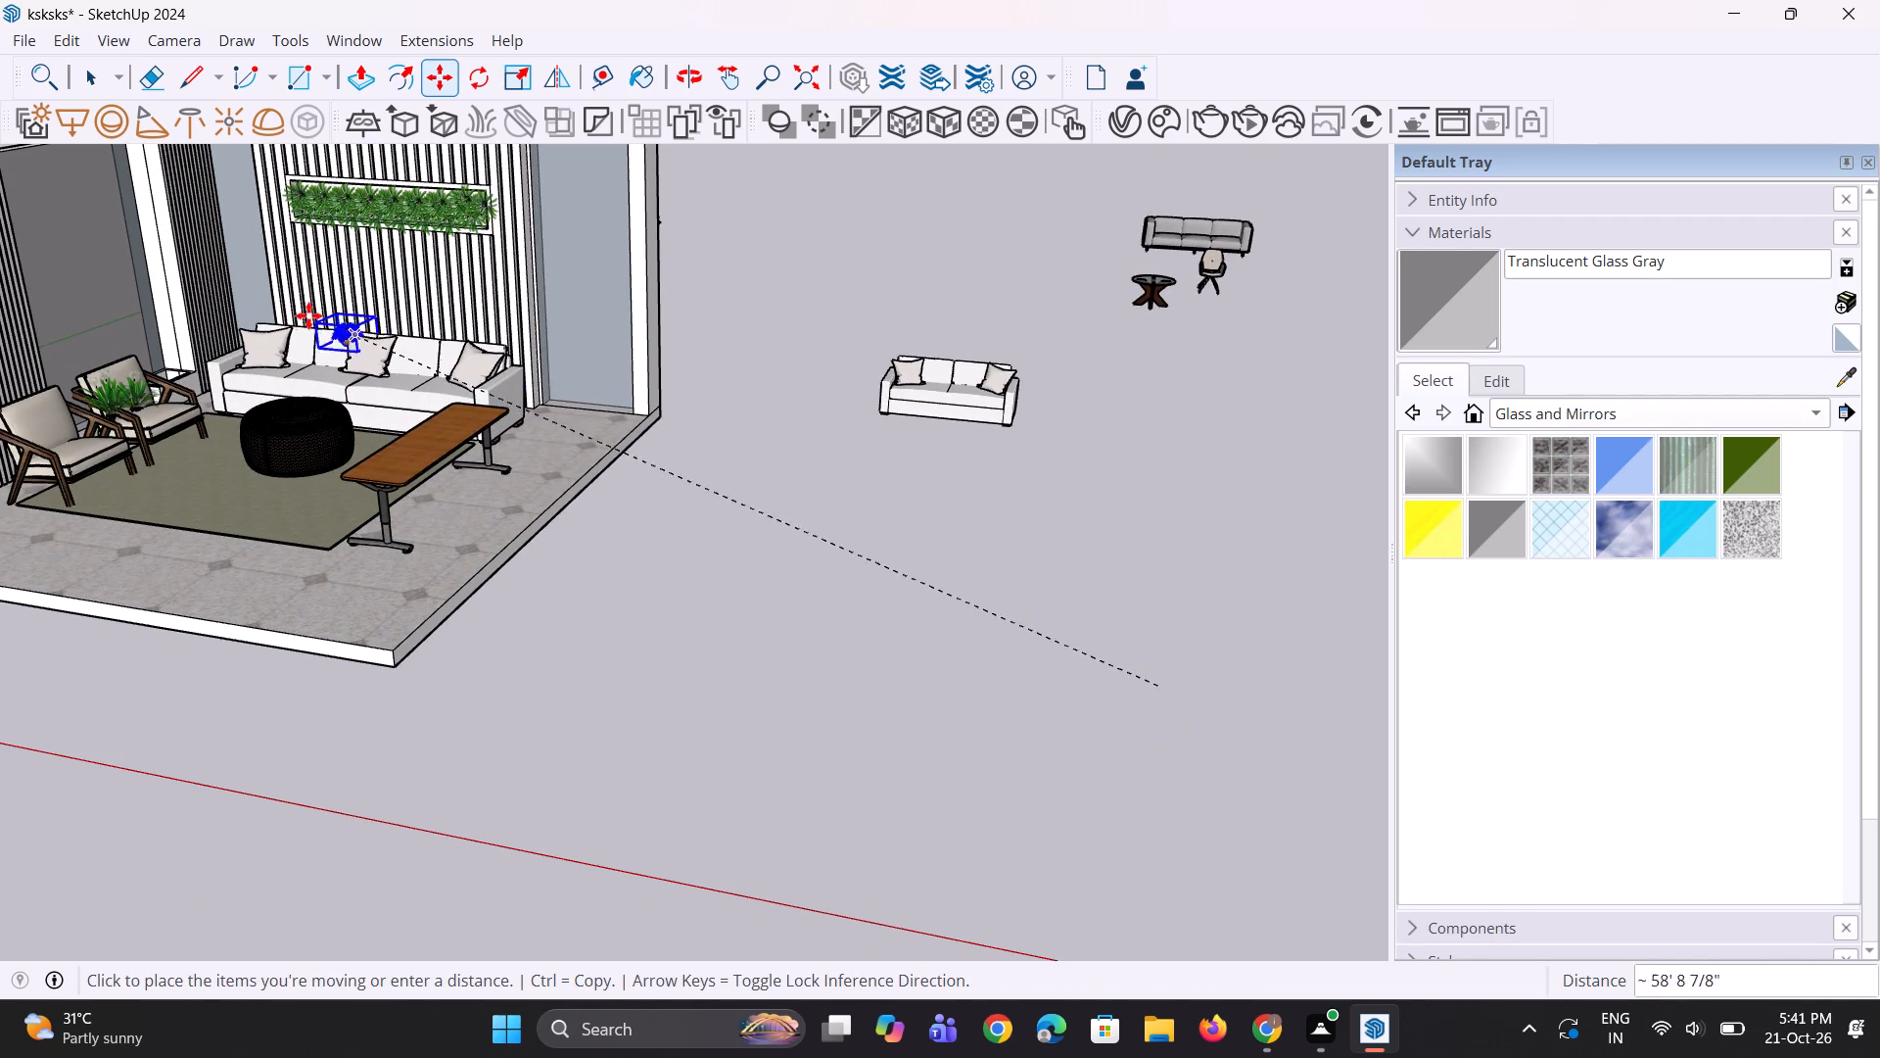
scroll(158, 315, up, 6)
scroll(179, 395, up, 3)
click(176, 397)
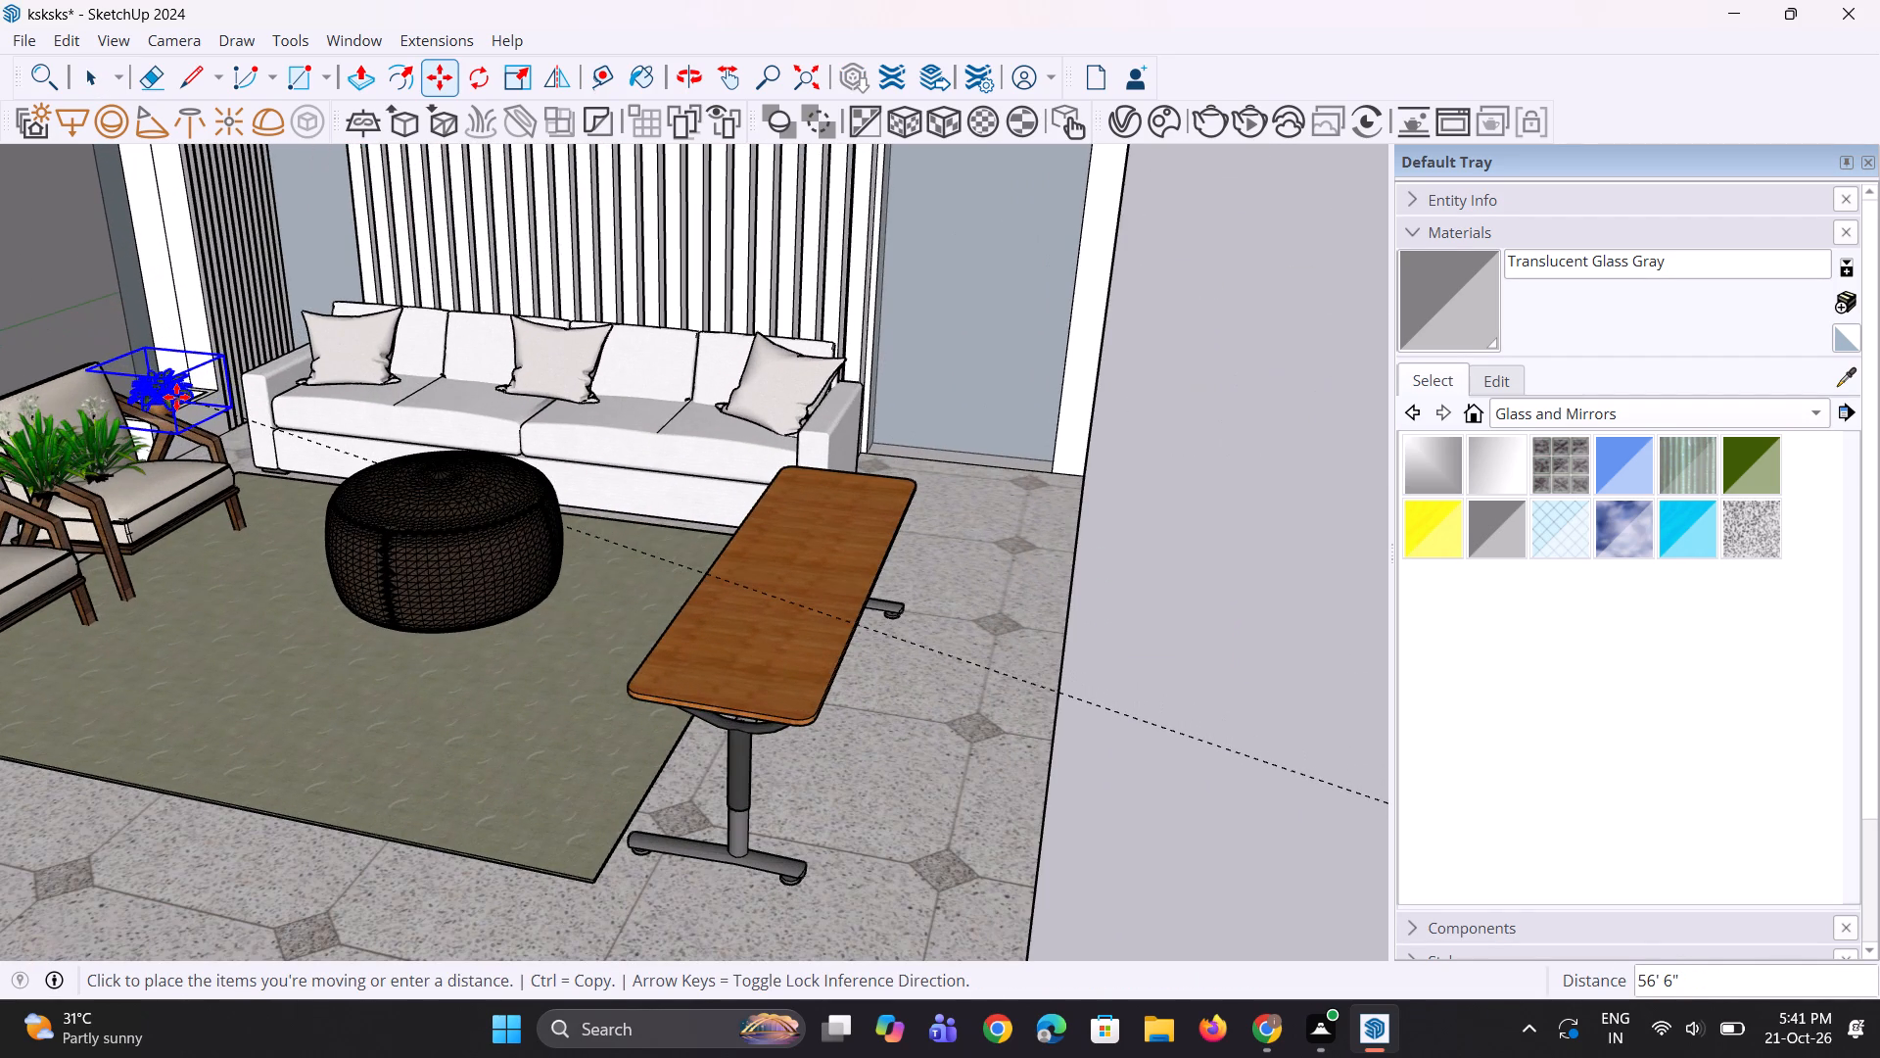
middle_drag(228, 394, 315, 580)
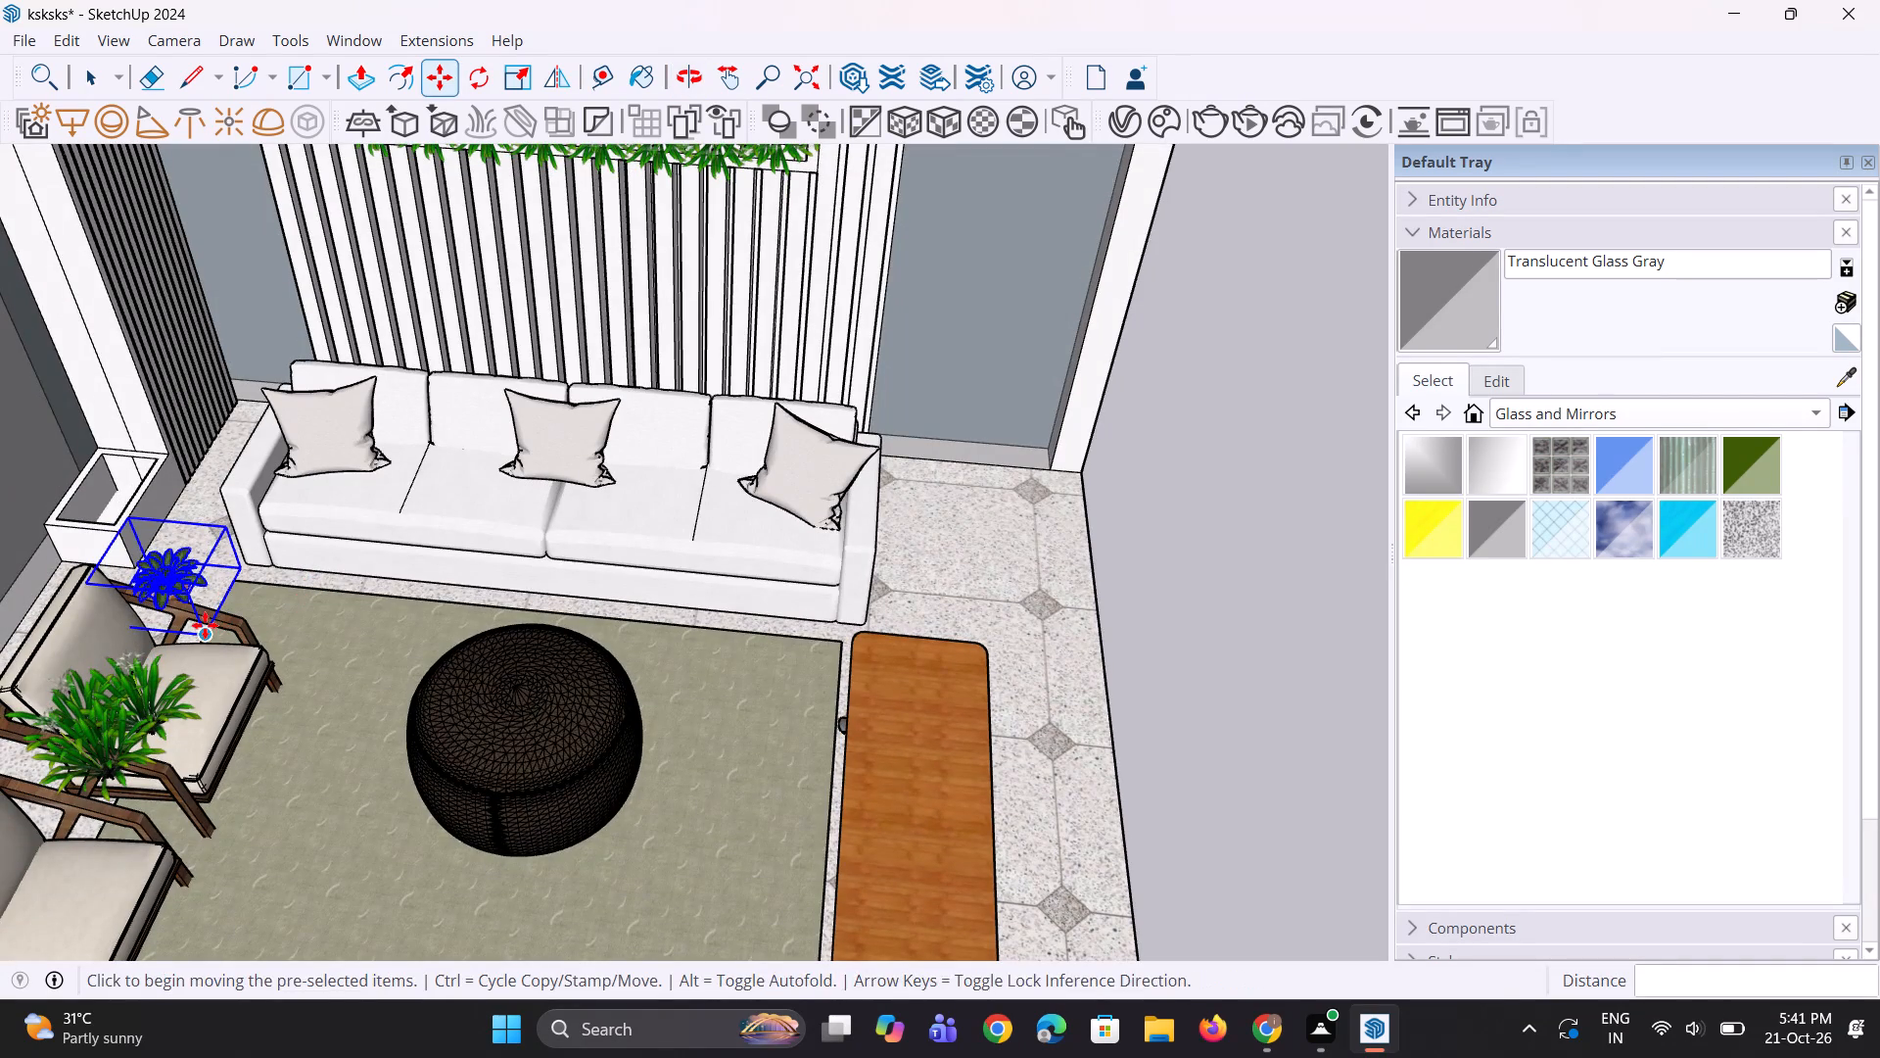
Move the scaled-down potted plant from the armchair into the white planter box beside the sofa.
click(205, 625)
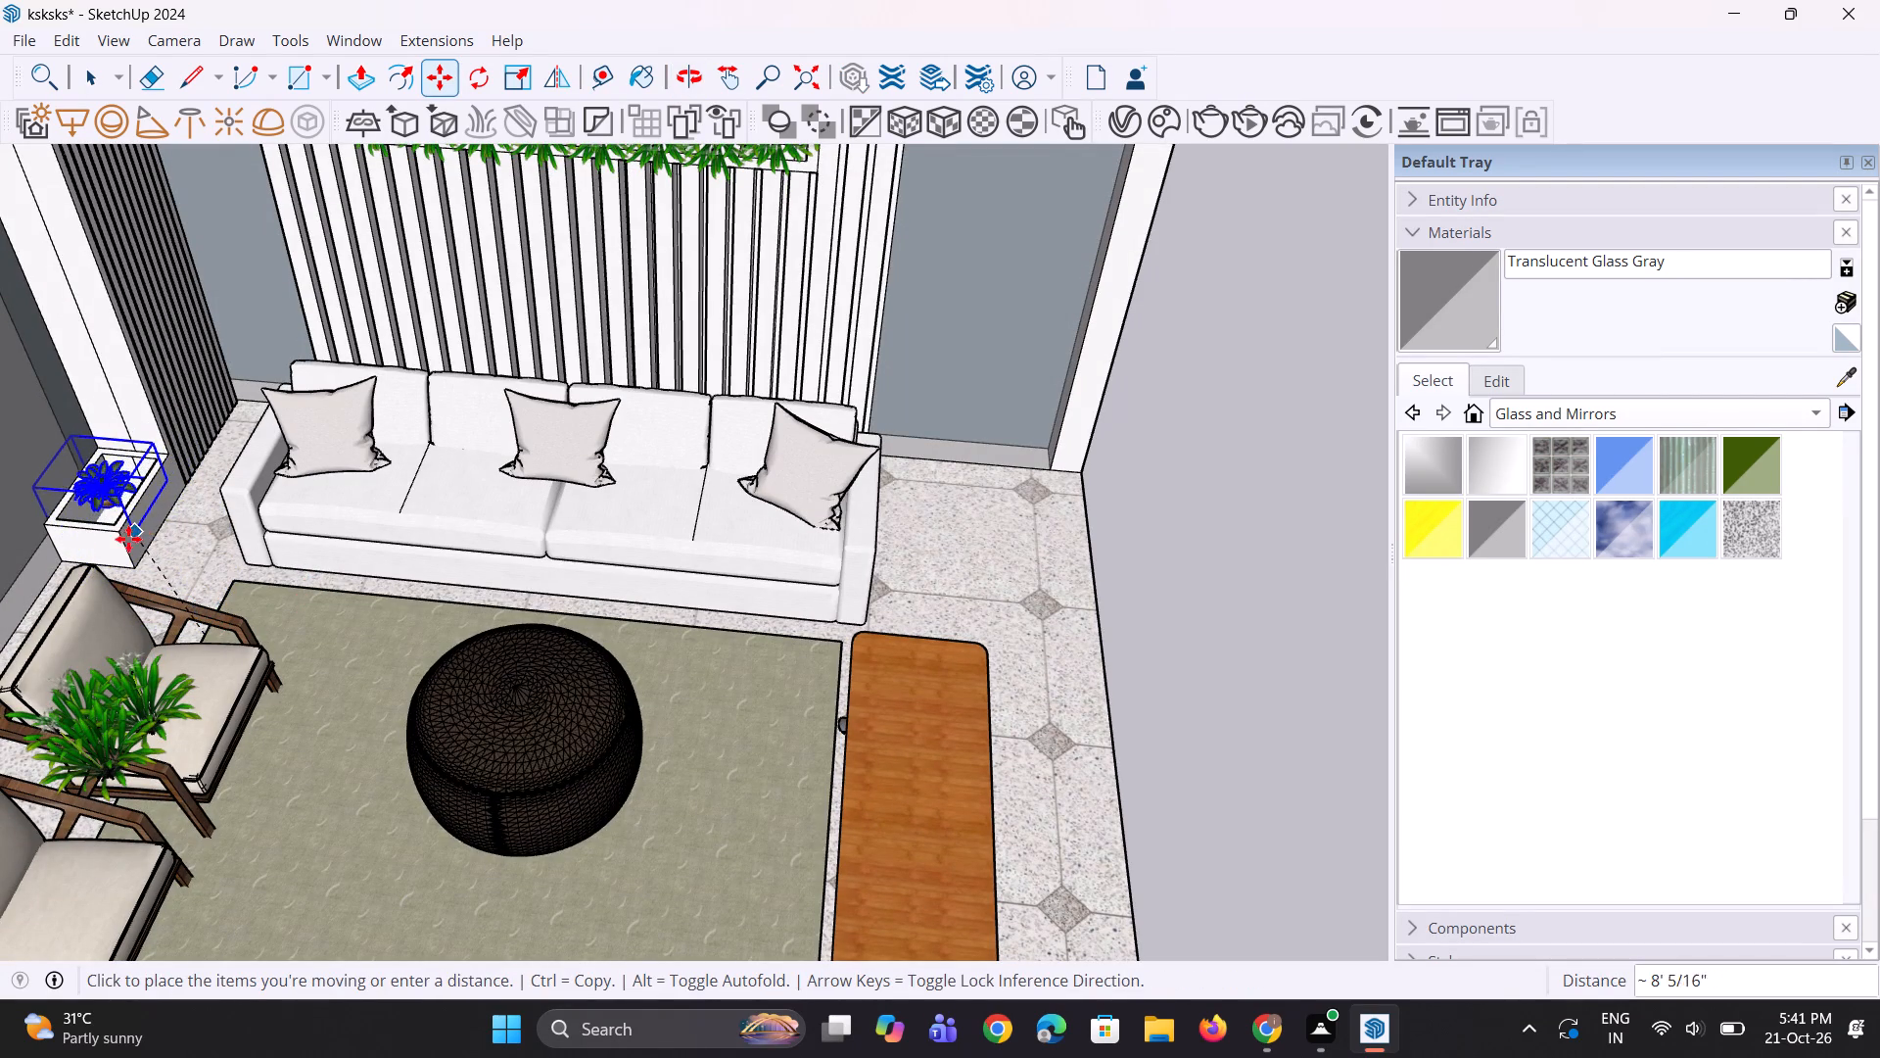
click(124, 553)
middle_drag(163, 556, 309, 589)
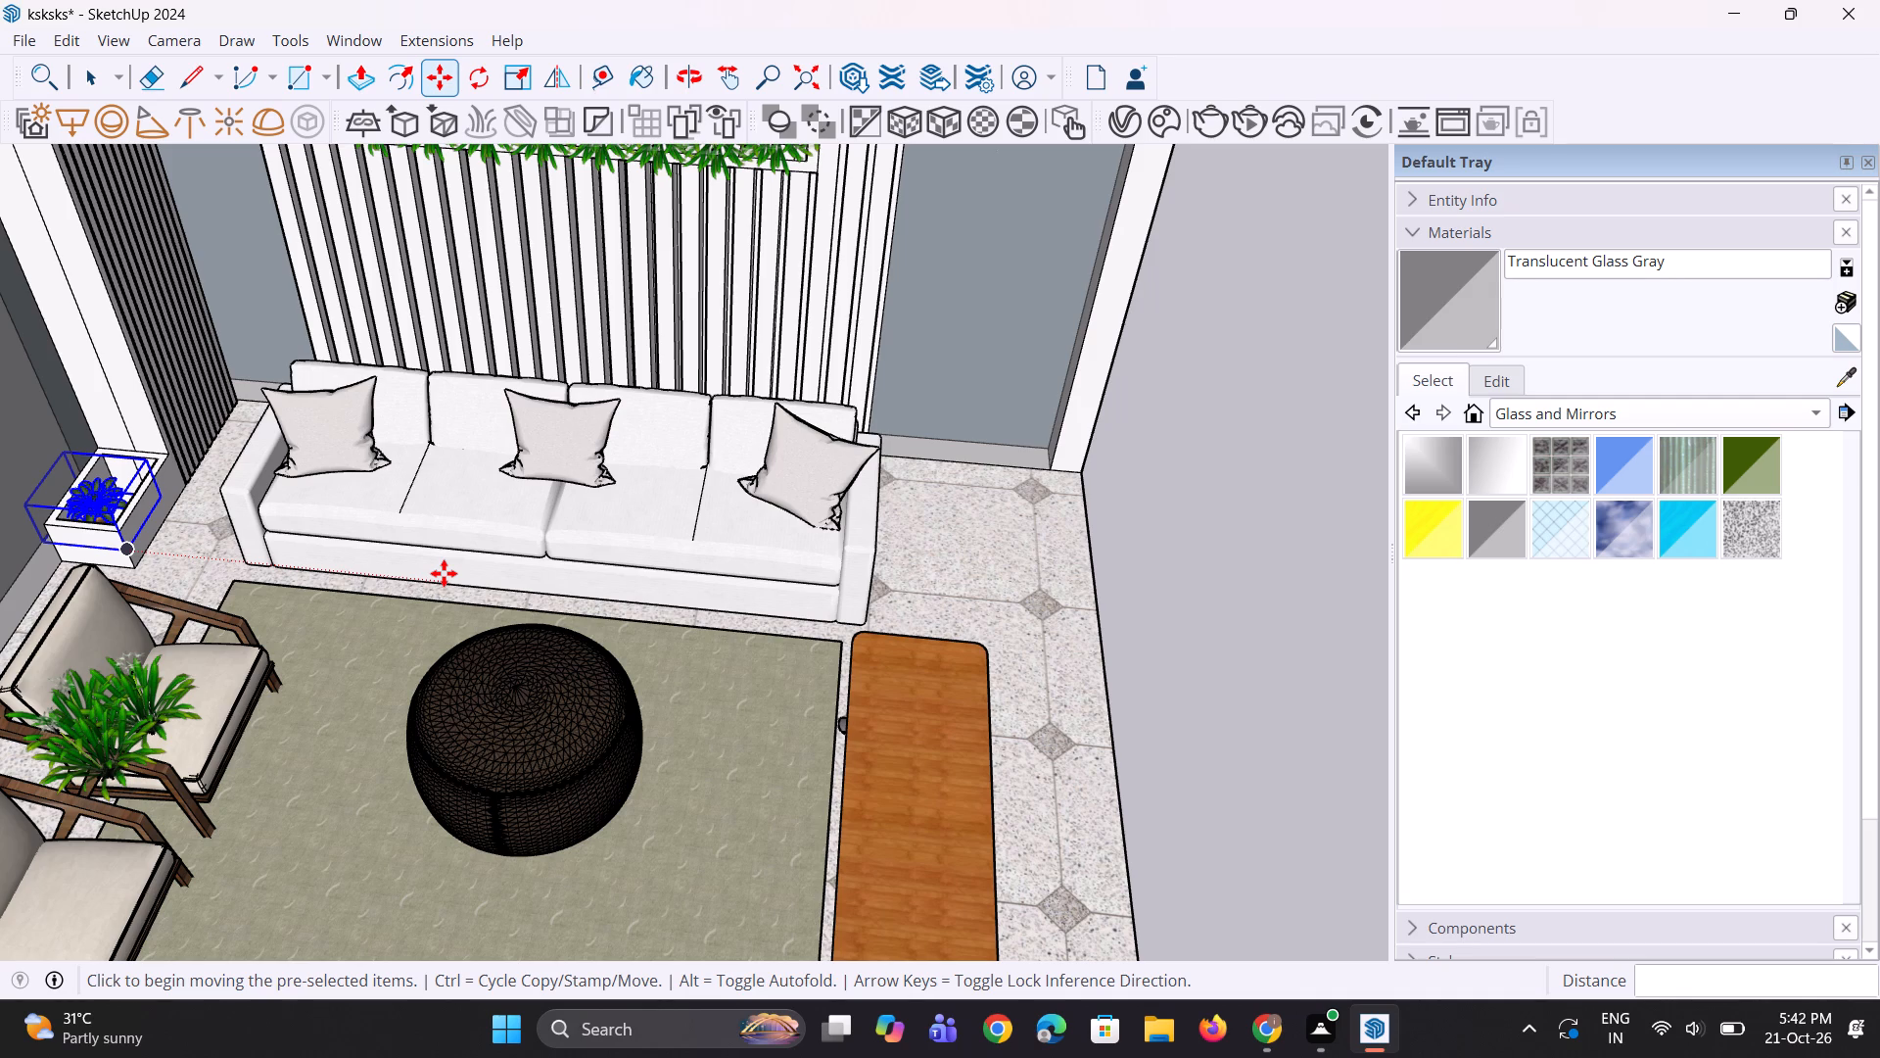
scroll(989, 676, down, 4)
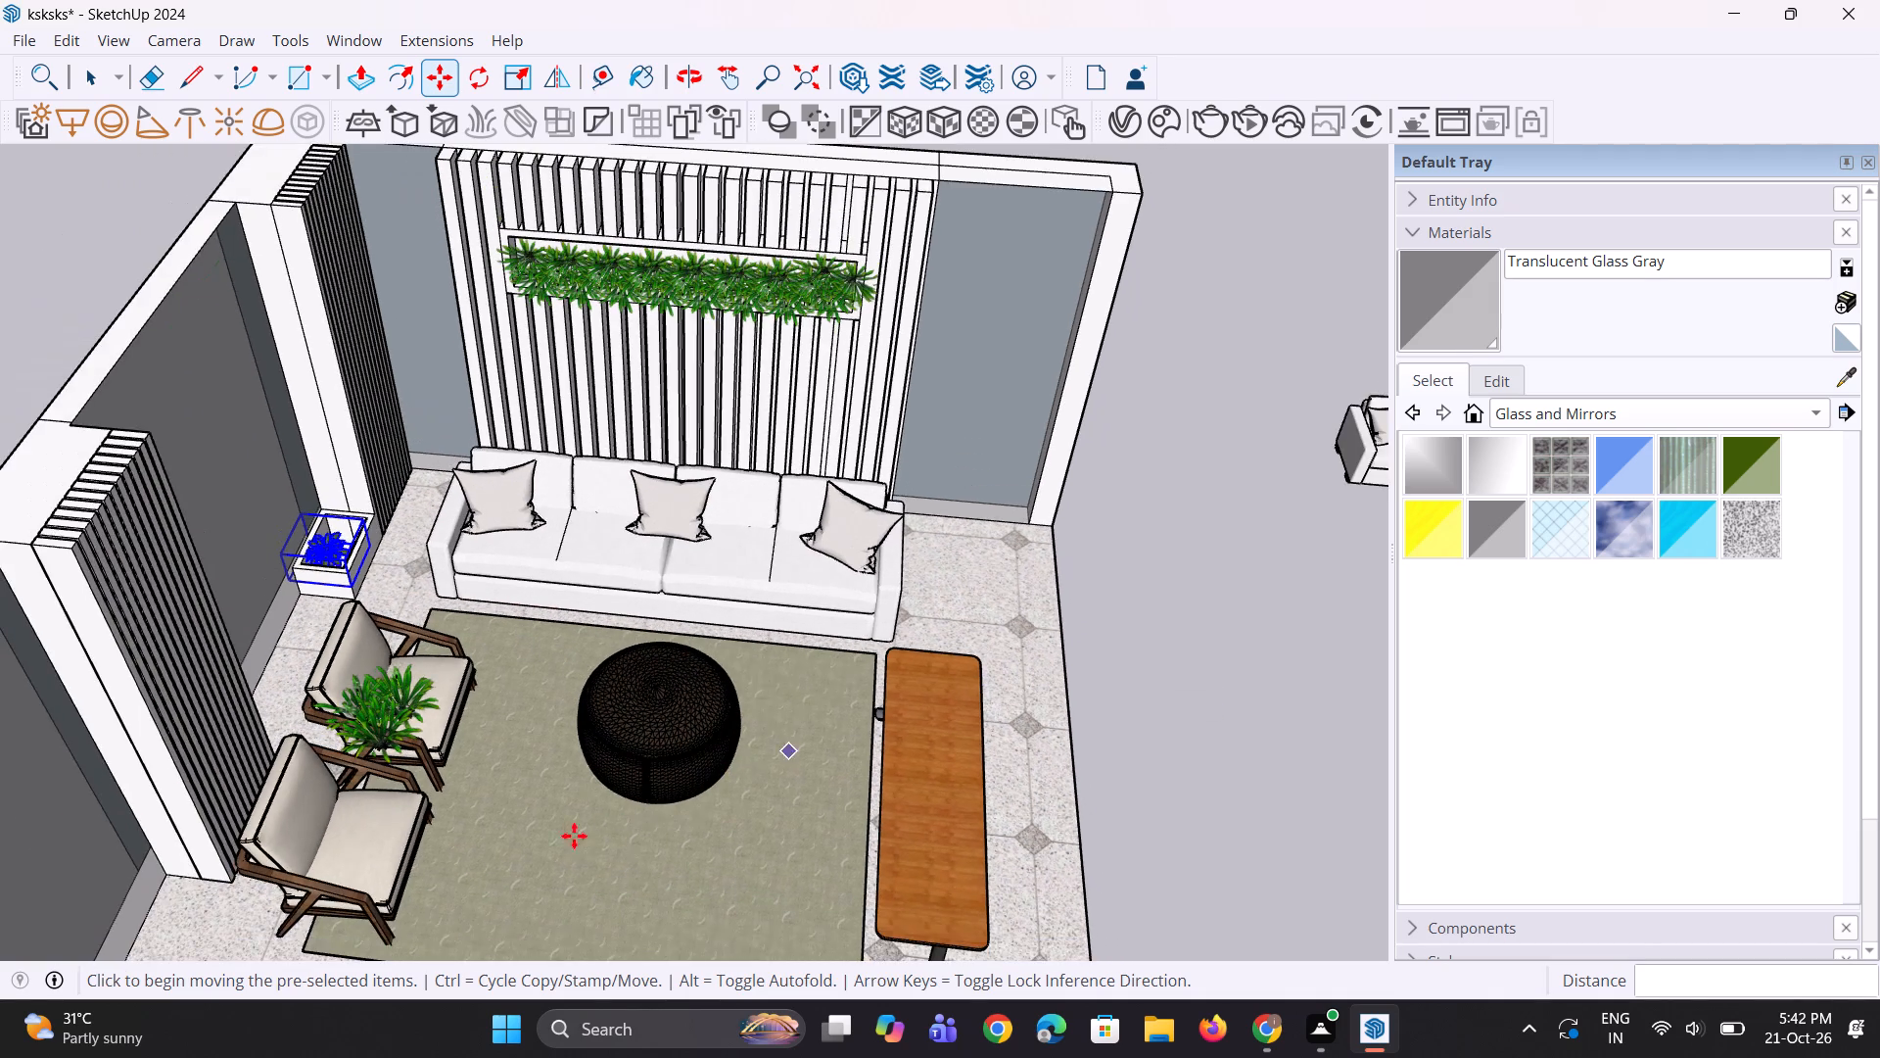
scroll(490, 807, up, 3)
scroll(854, 671, up, 4)
key(space)
key(space)
key(space)
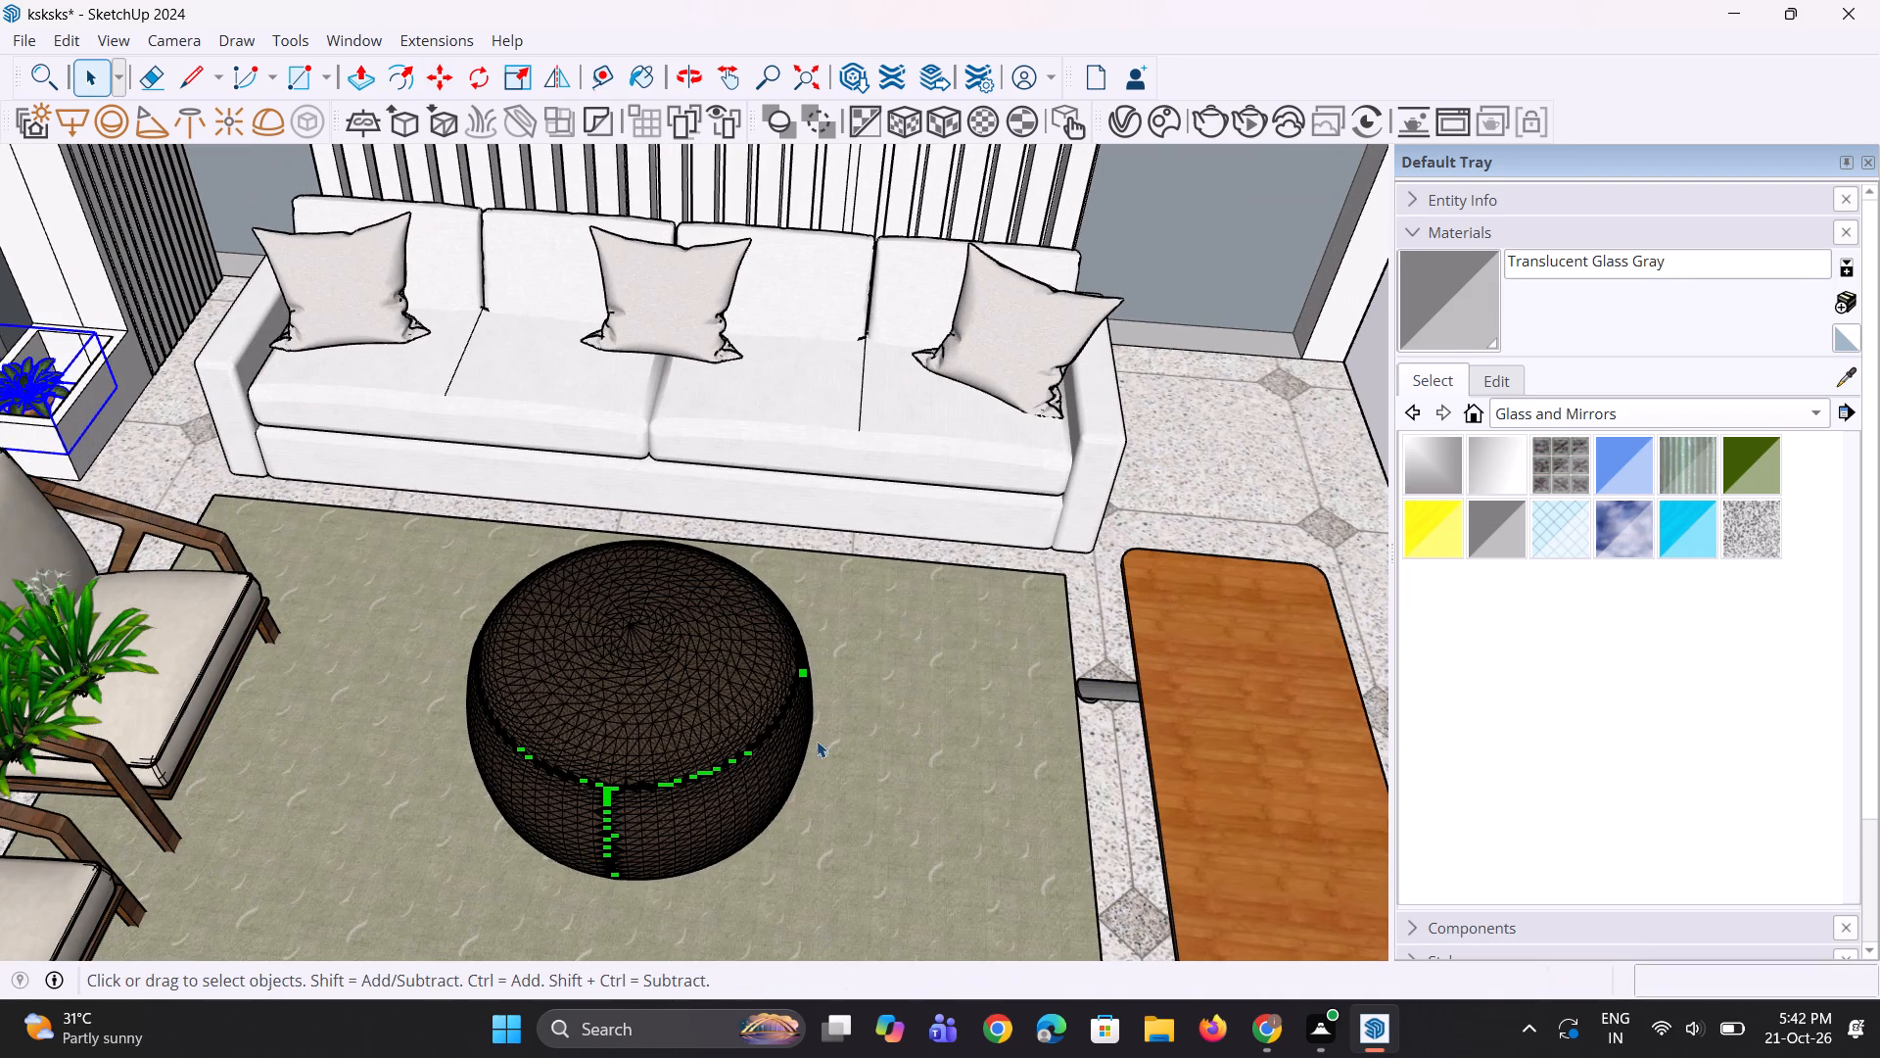
Save the model.
scroll(819, 812, down, 2)
key(ctrl+s)
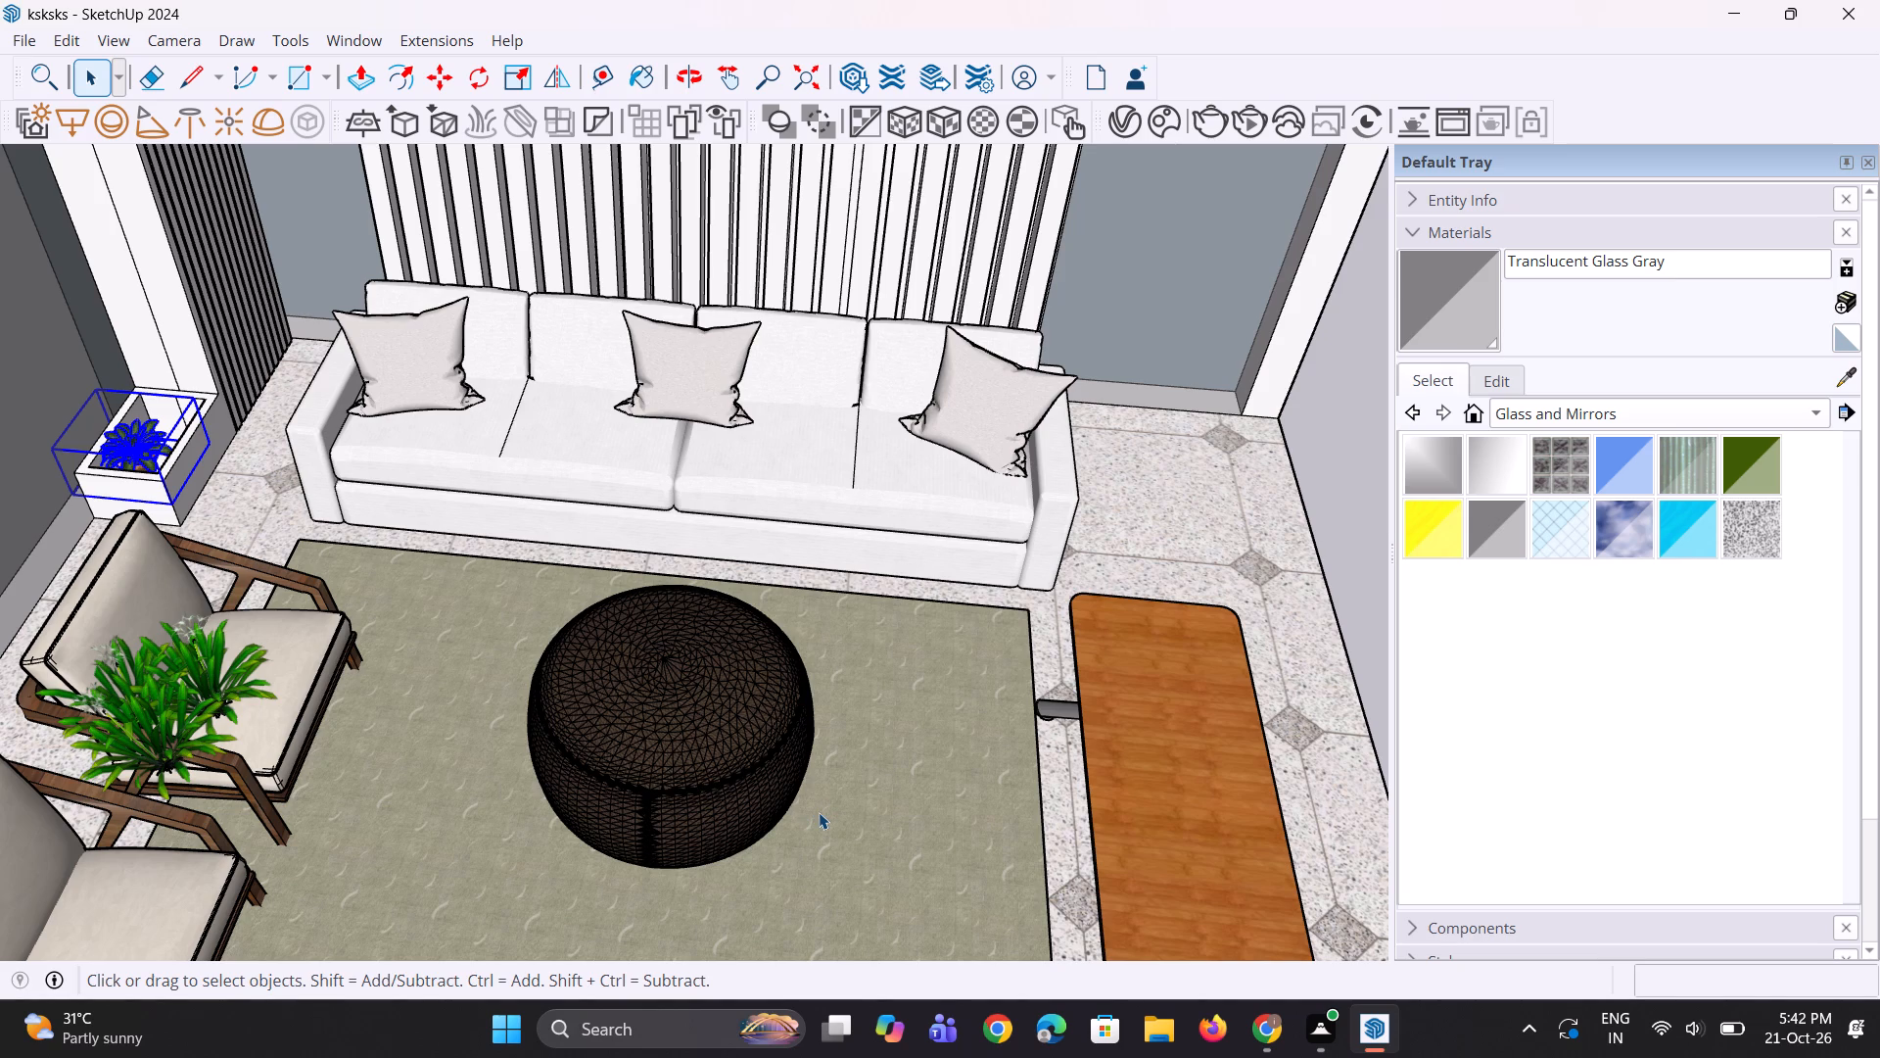
Scale the potted plant in the planter box up uniformly by a factor of about 1.31.
scroll(819, 812, down, 3)
scroll(175, 512, up, 10)
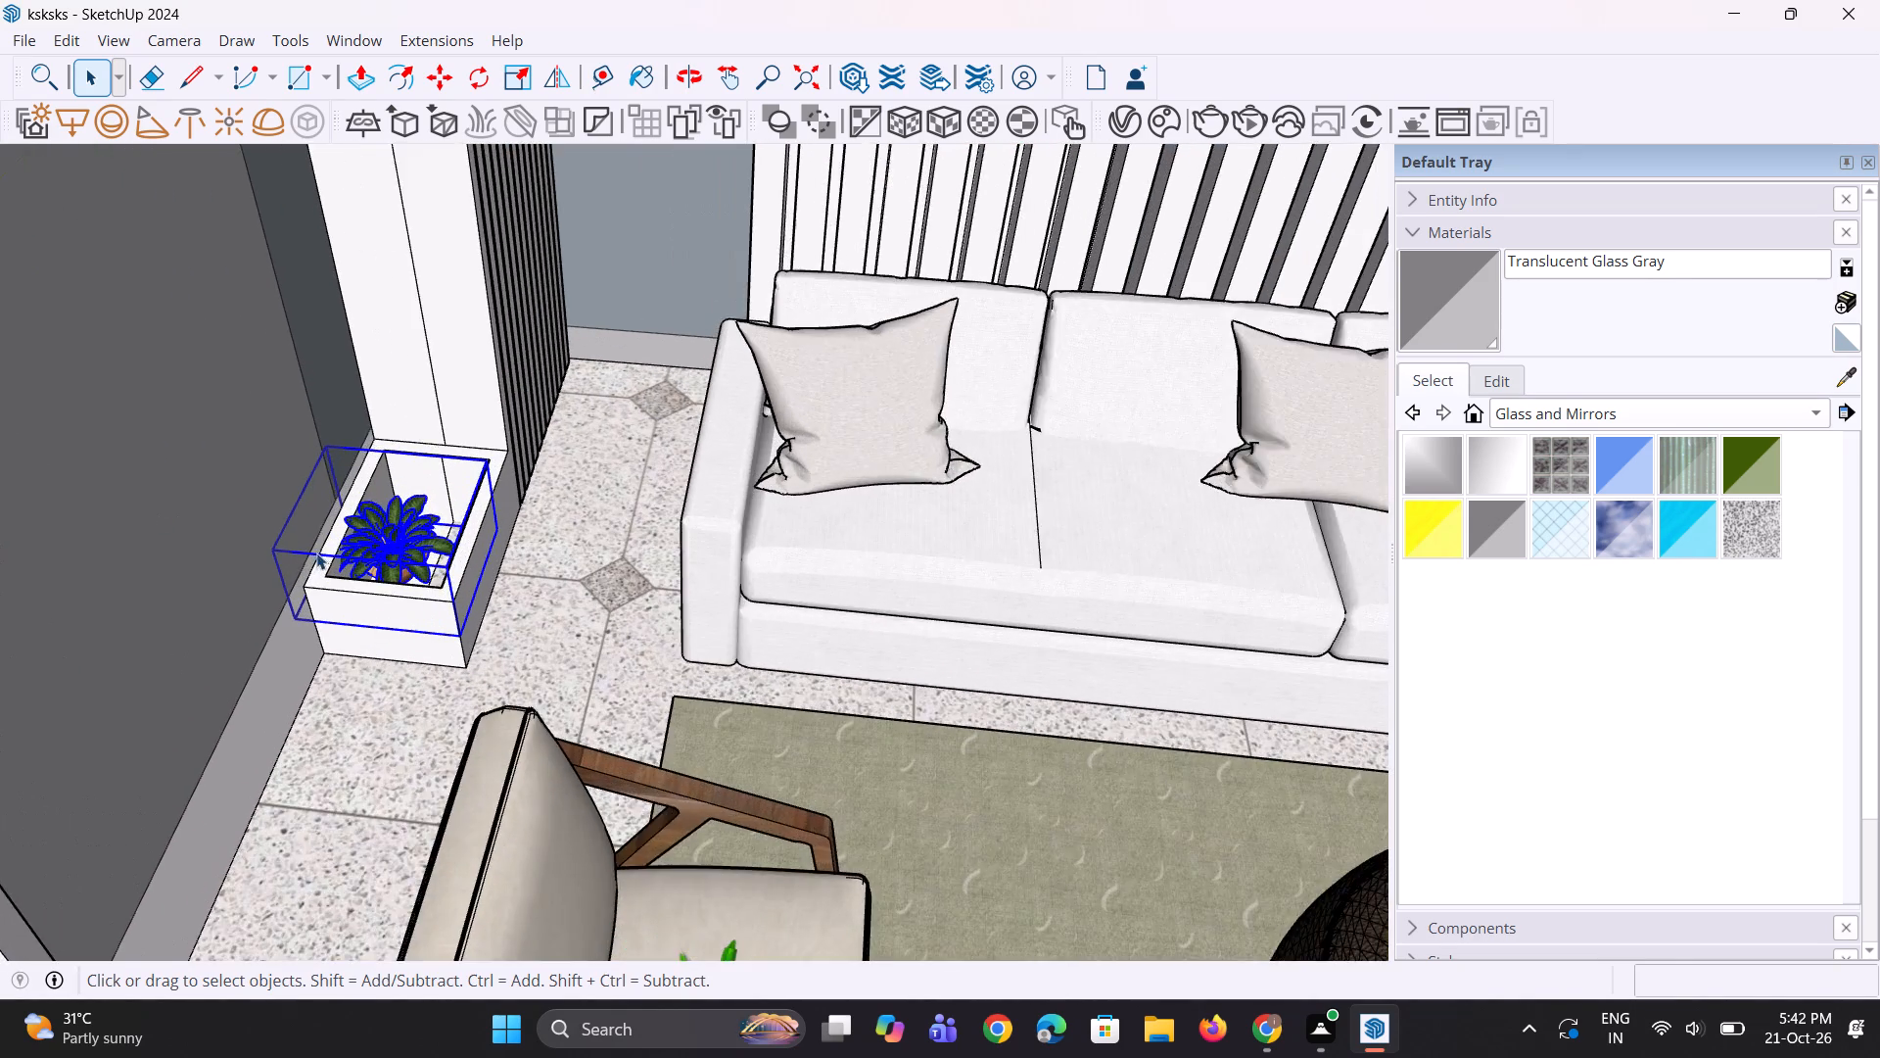
scroll(316, 553, up, 2)
key(s)
scroll(327, 553, up, 6)
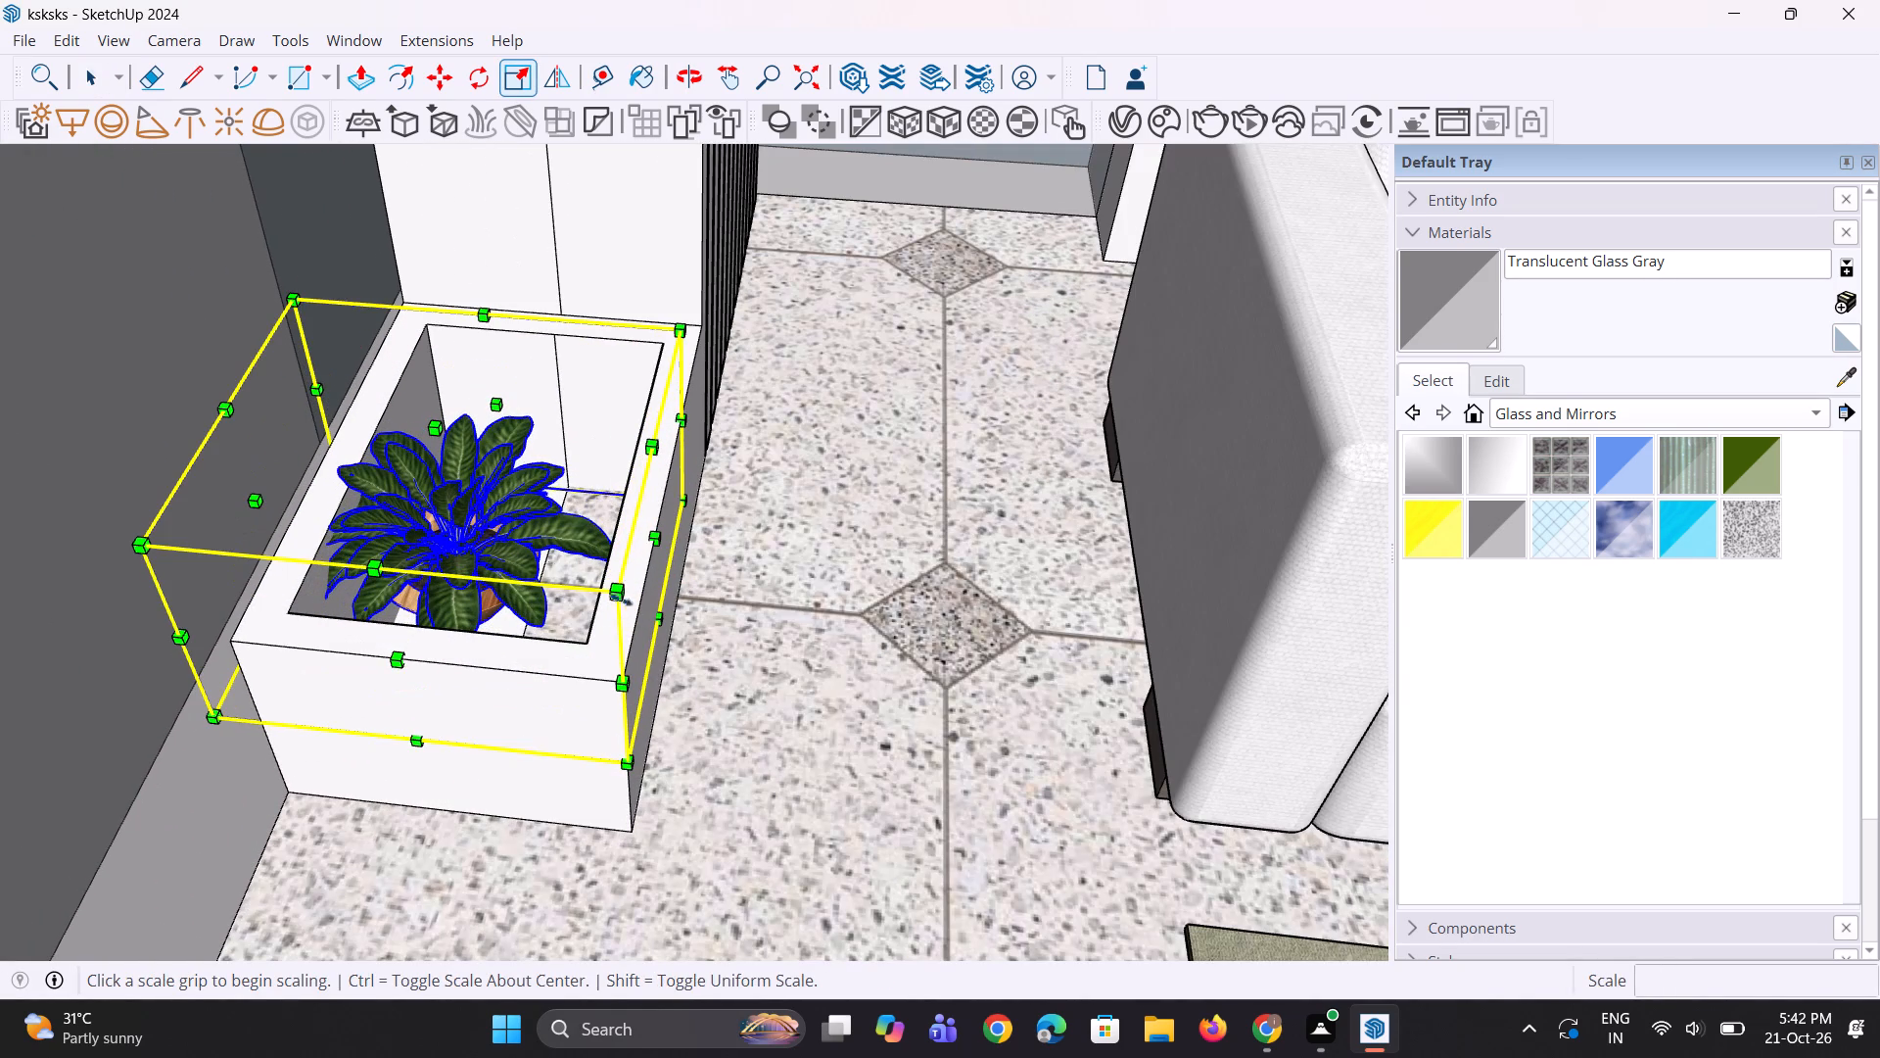
click(612, 598)
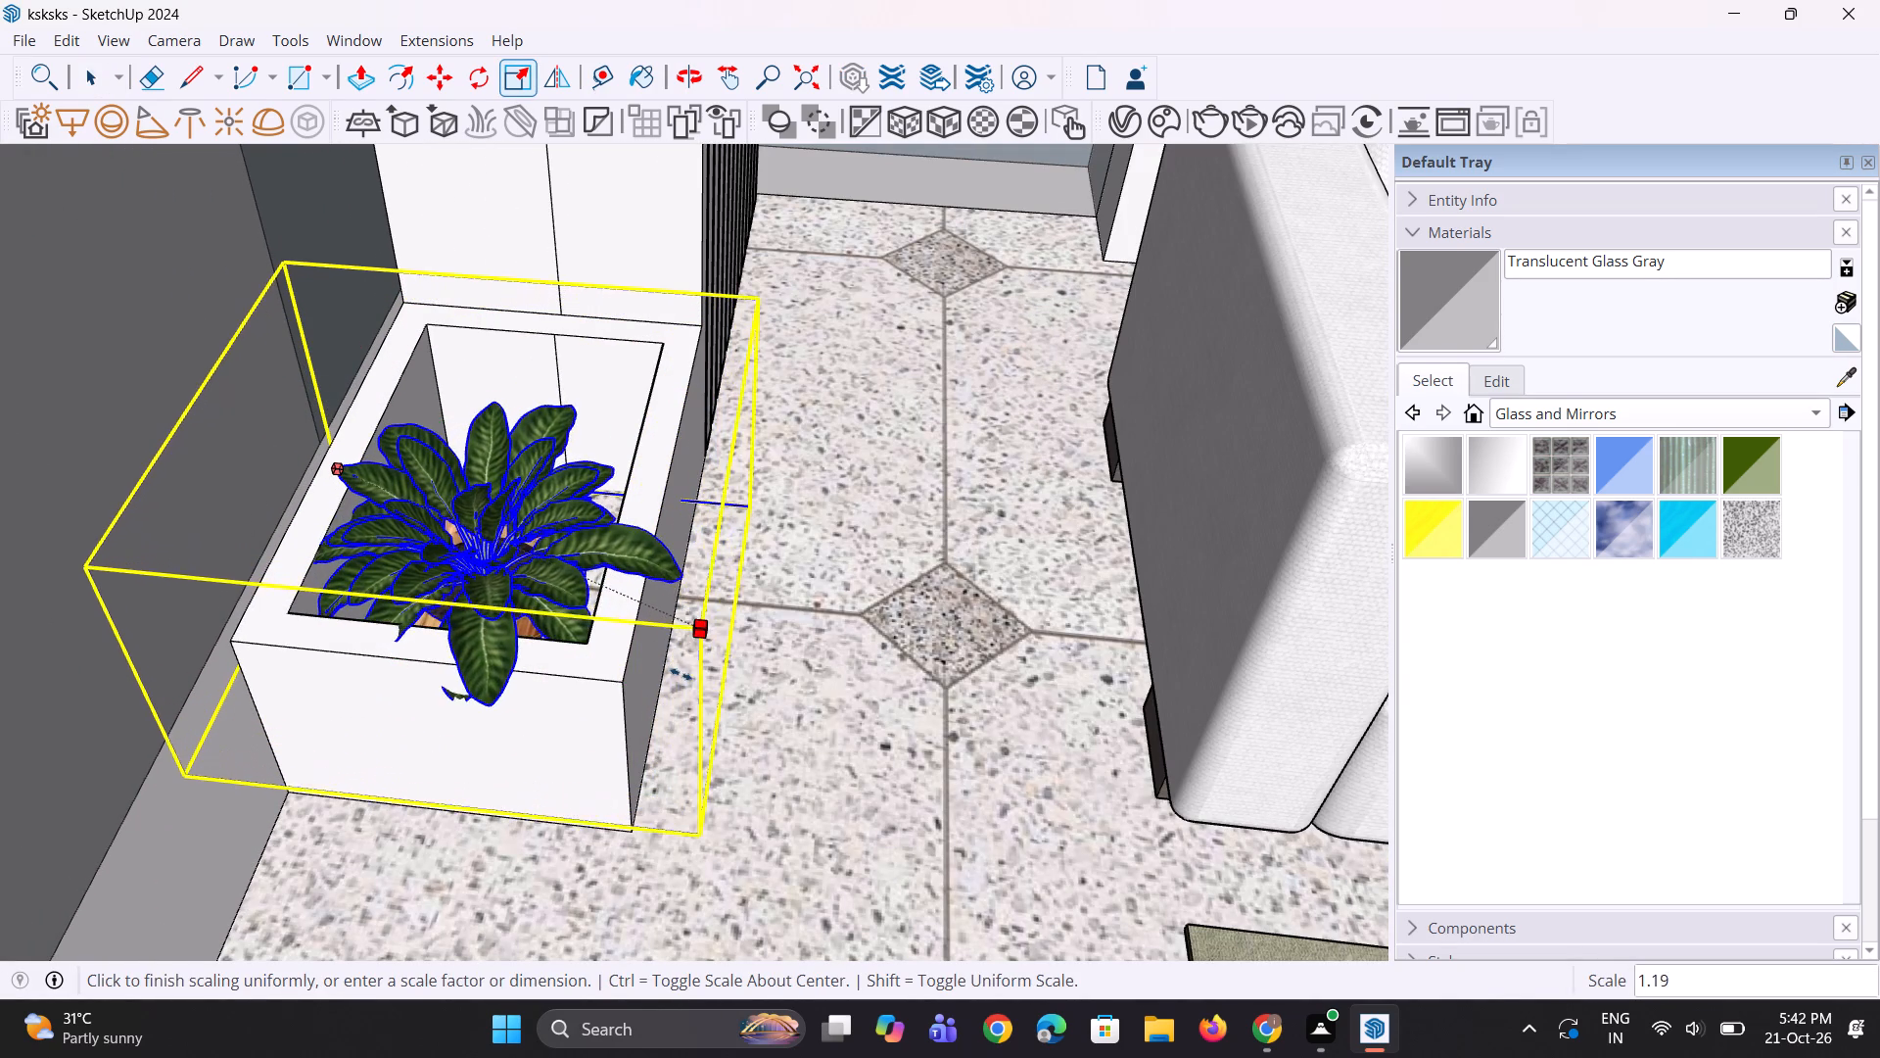
click(711, 745)
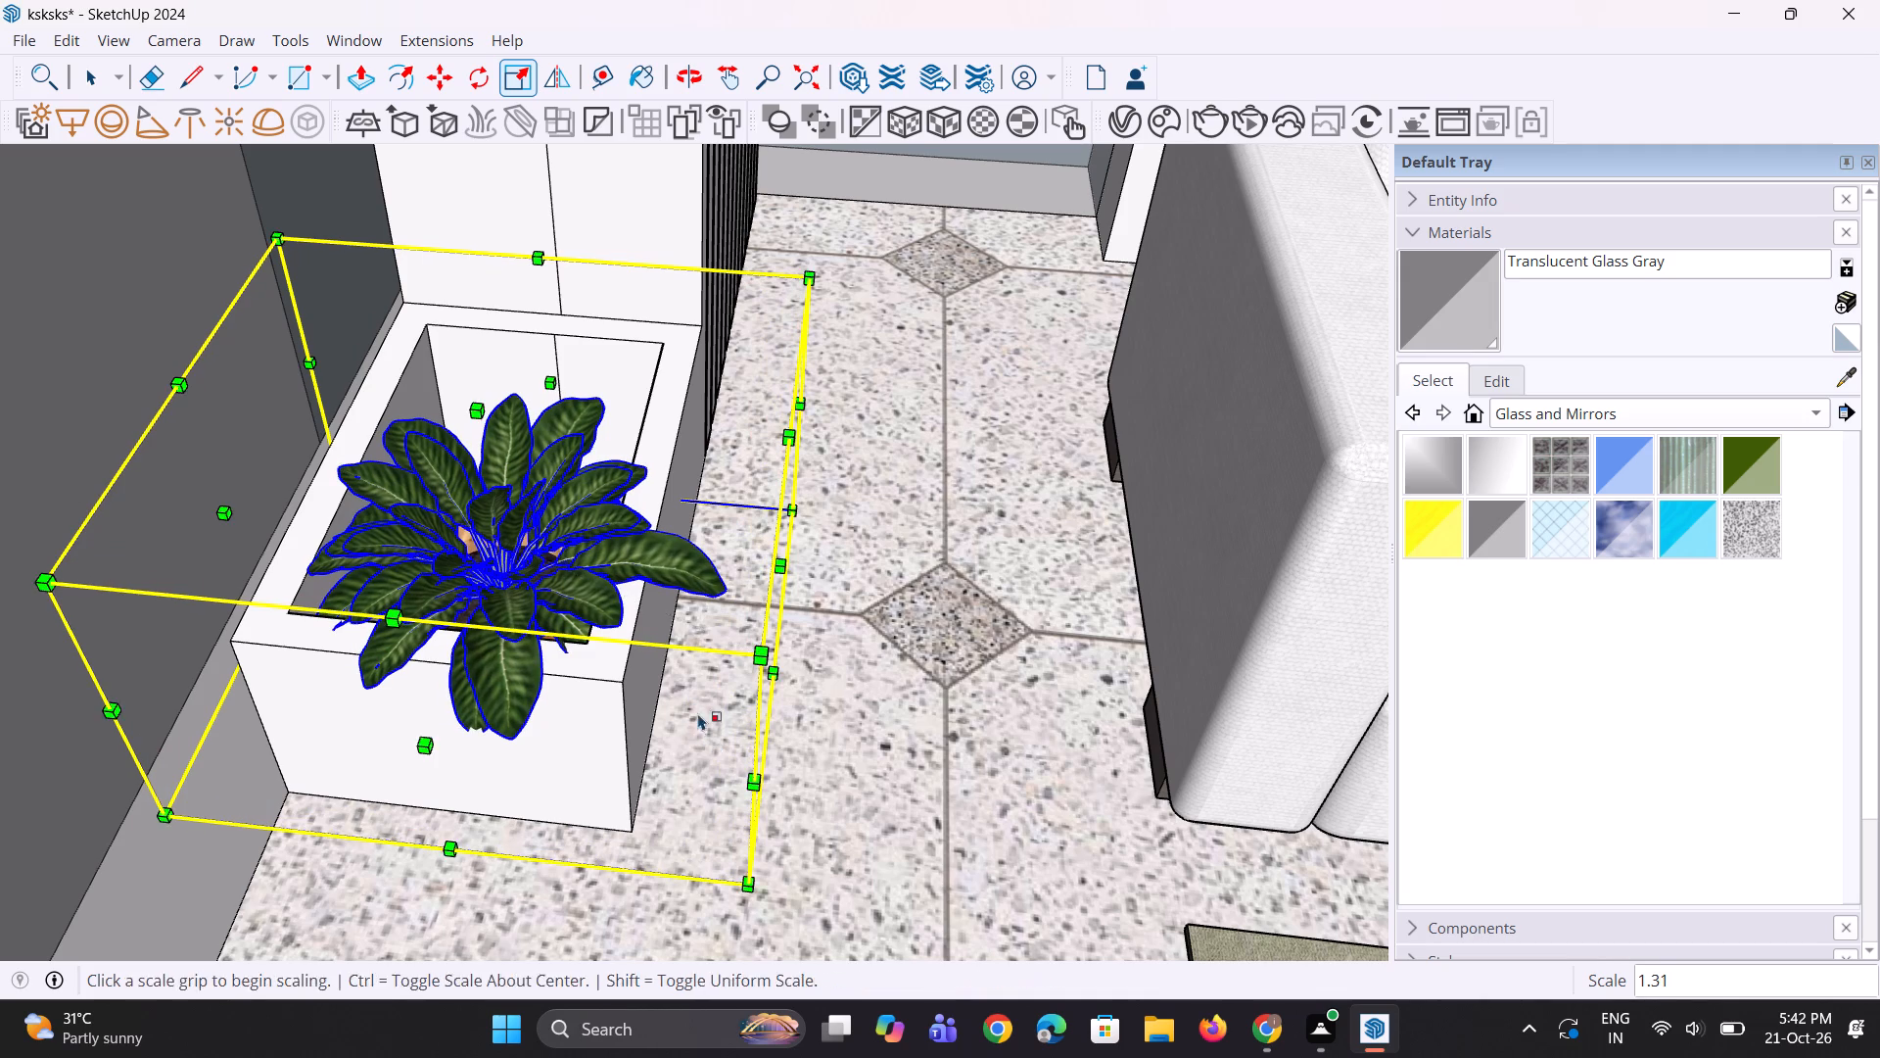
Copy the potted plant about 1' 7" along the green axis to the far end of the planter box.
middle_drag(698, 713, 528, 735)
scroll(534, 735, down, 5)
key(m)
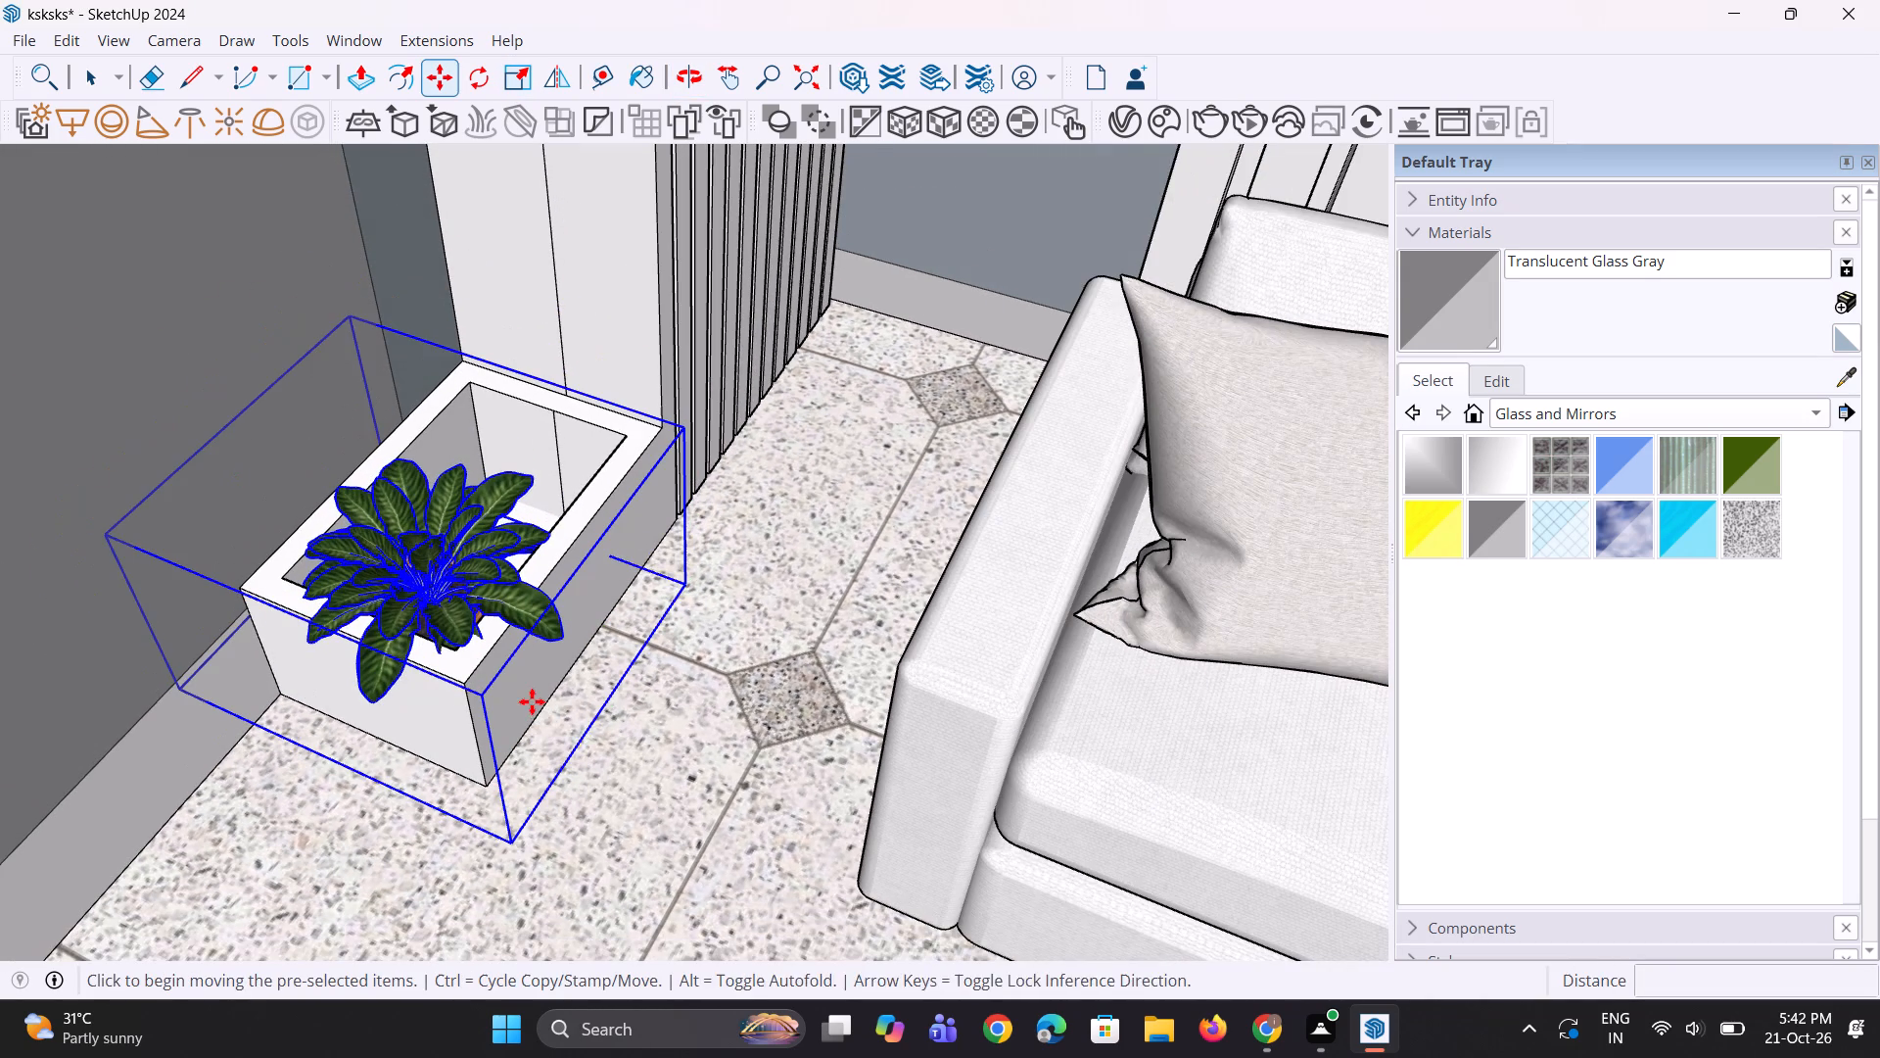
click(426, 539)
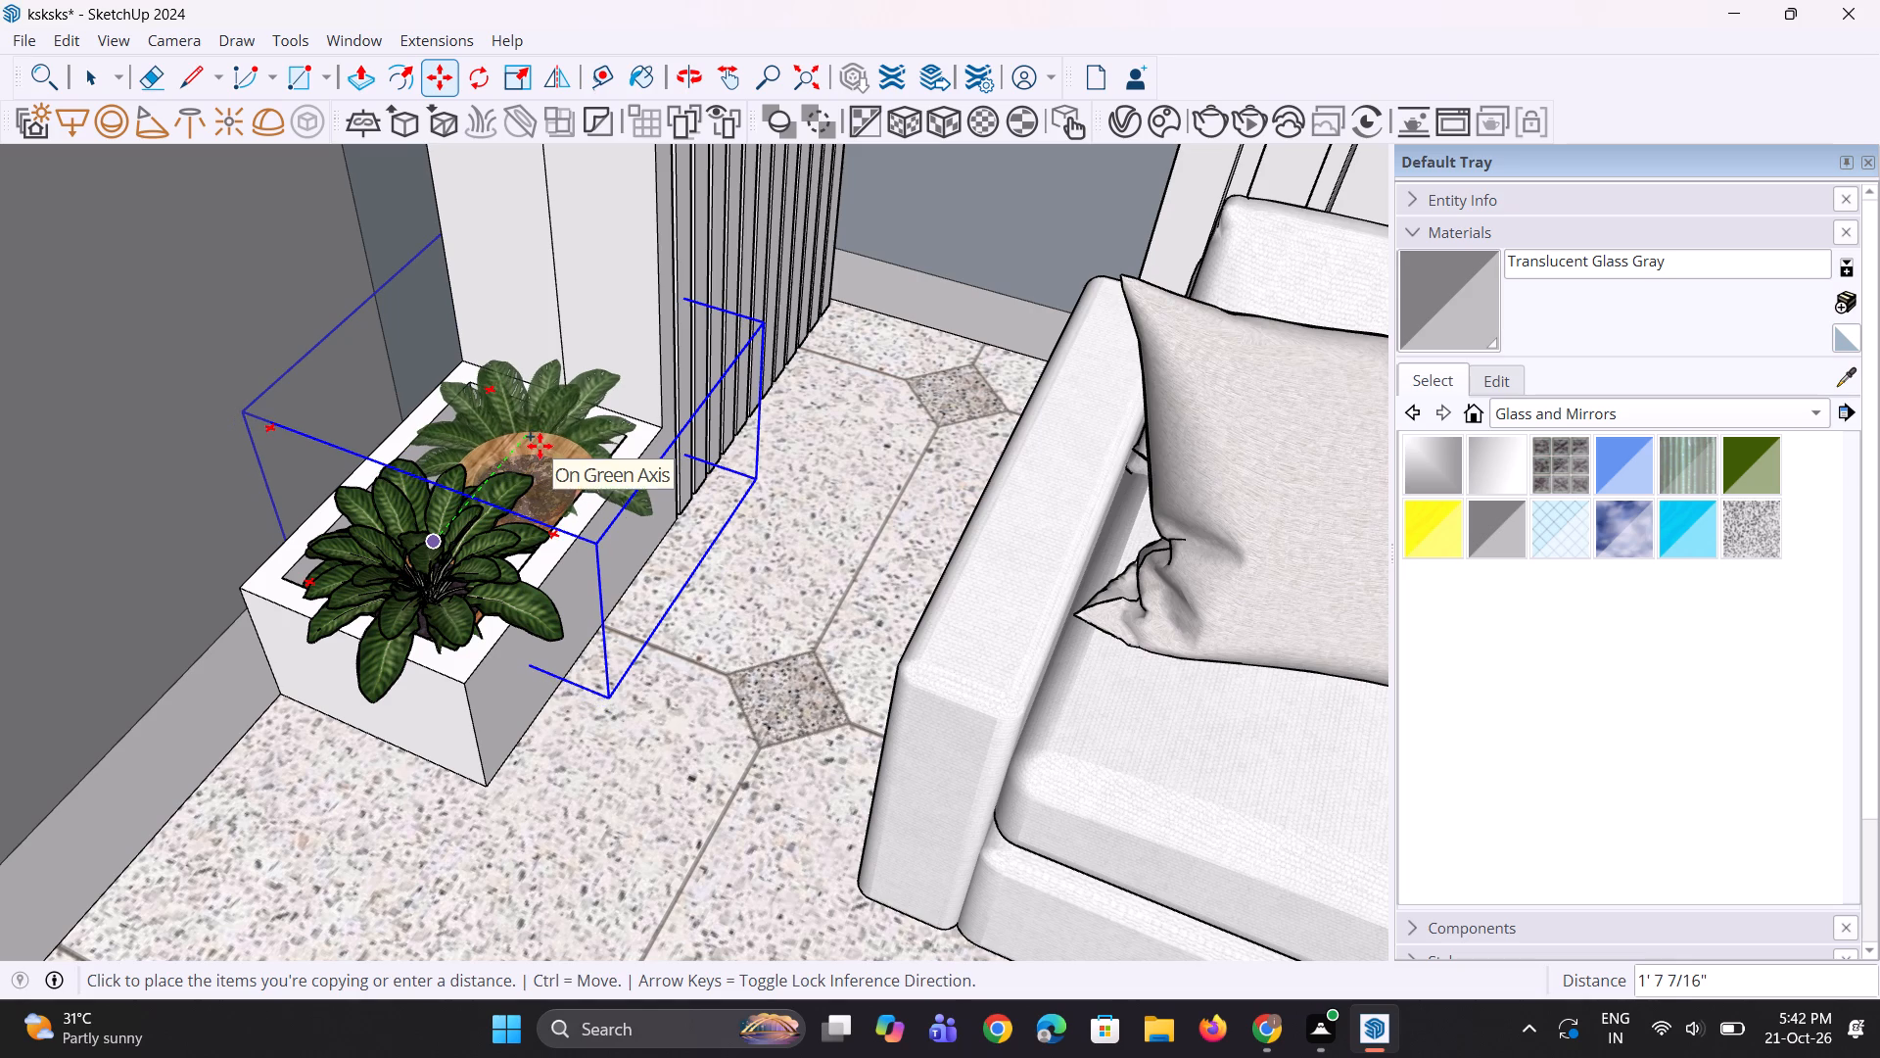
click(540, 446)
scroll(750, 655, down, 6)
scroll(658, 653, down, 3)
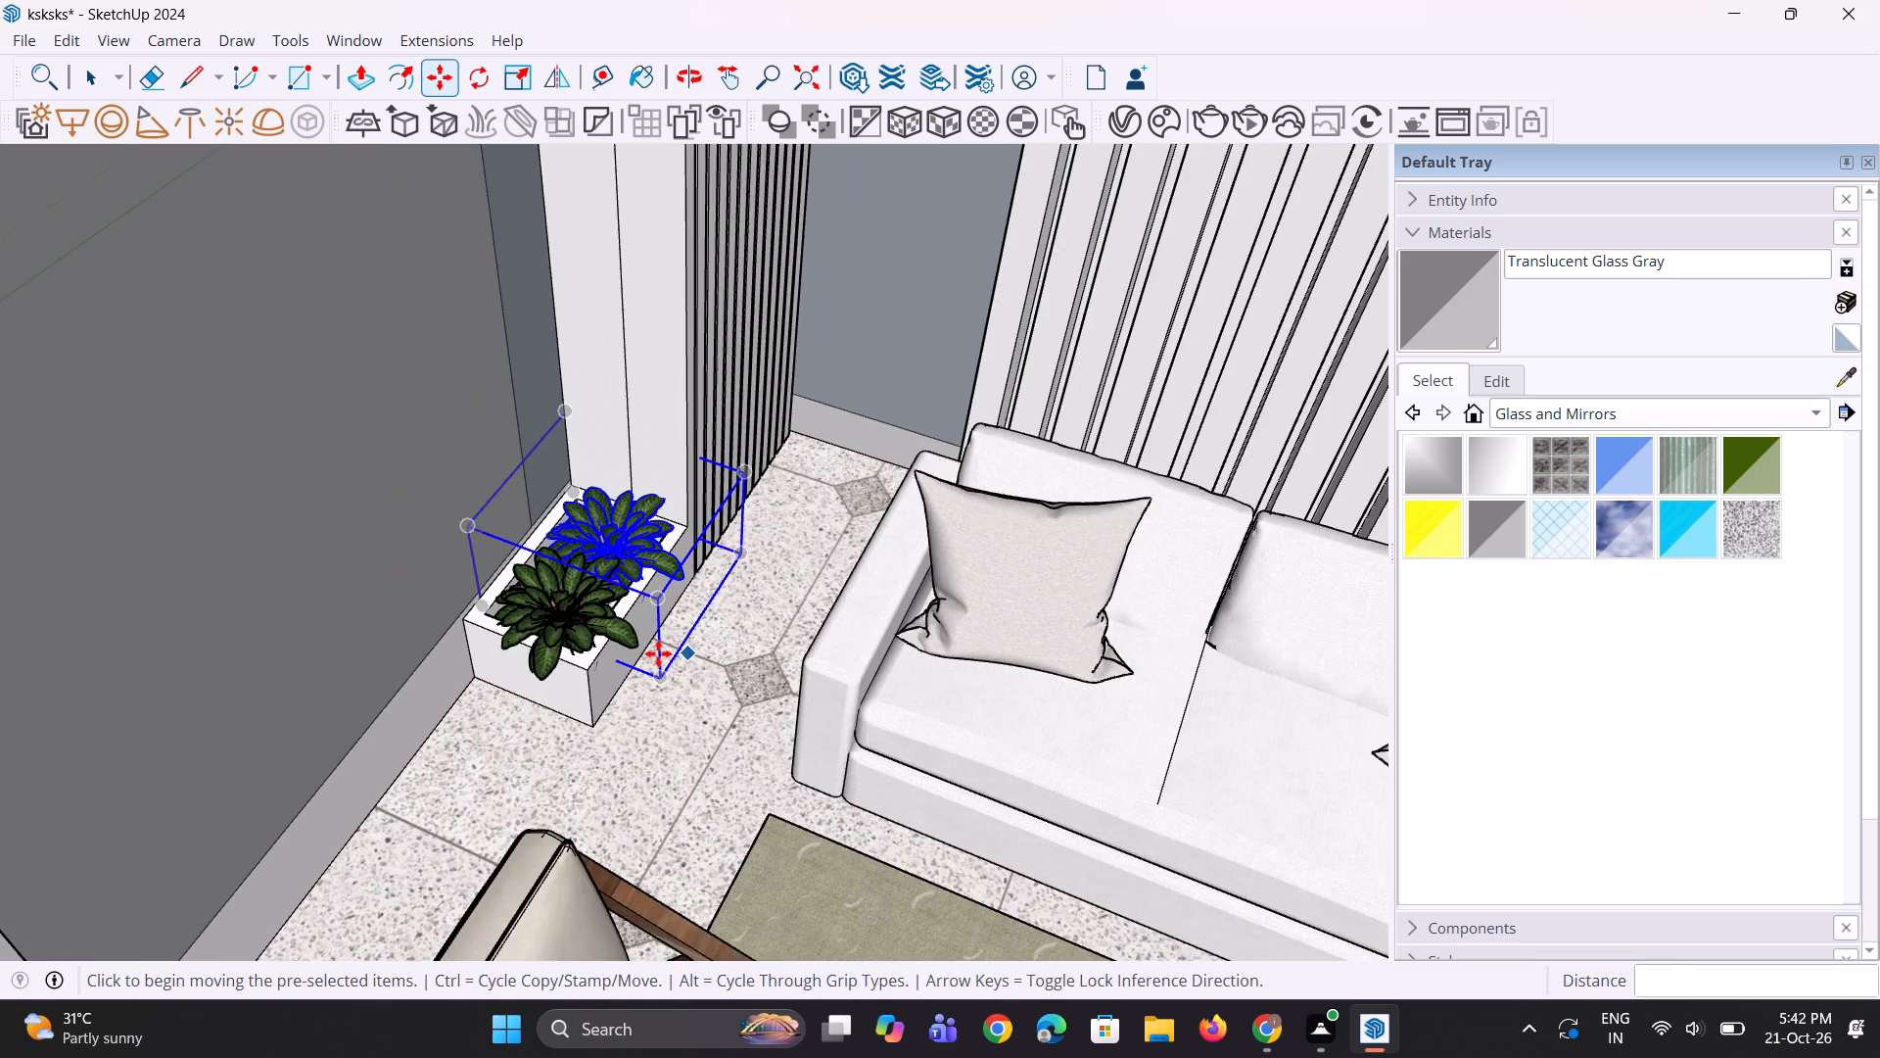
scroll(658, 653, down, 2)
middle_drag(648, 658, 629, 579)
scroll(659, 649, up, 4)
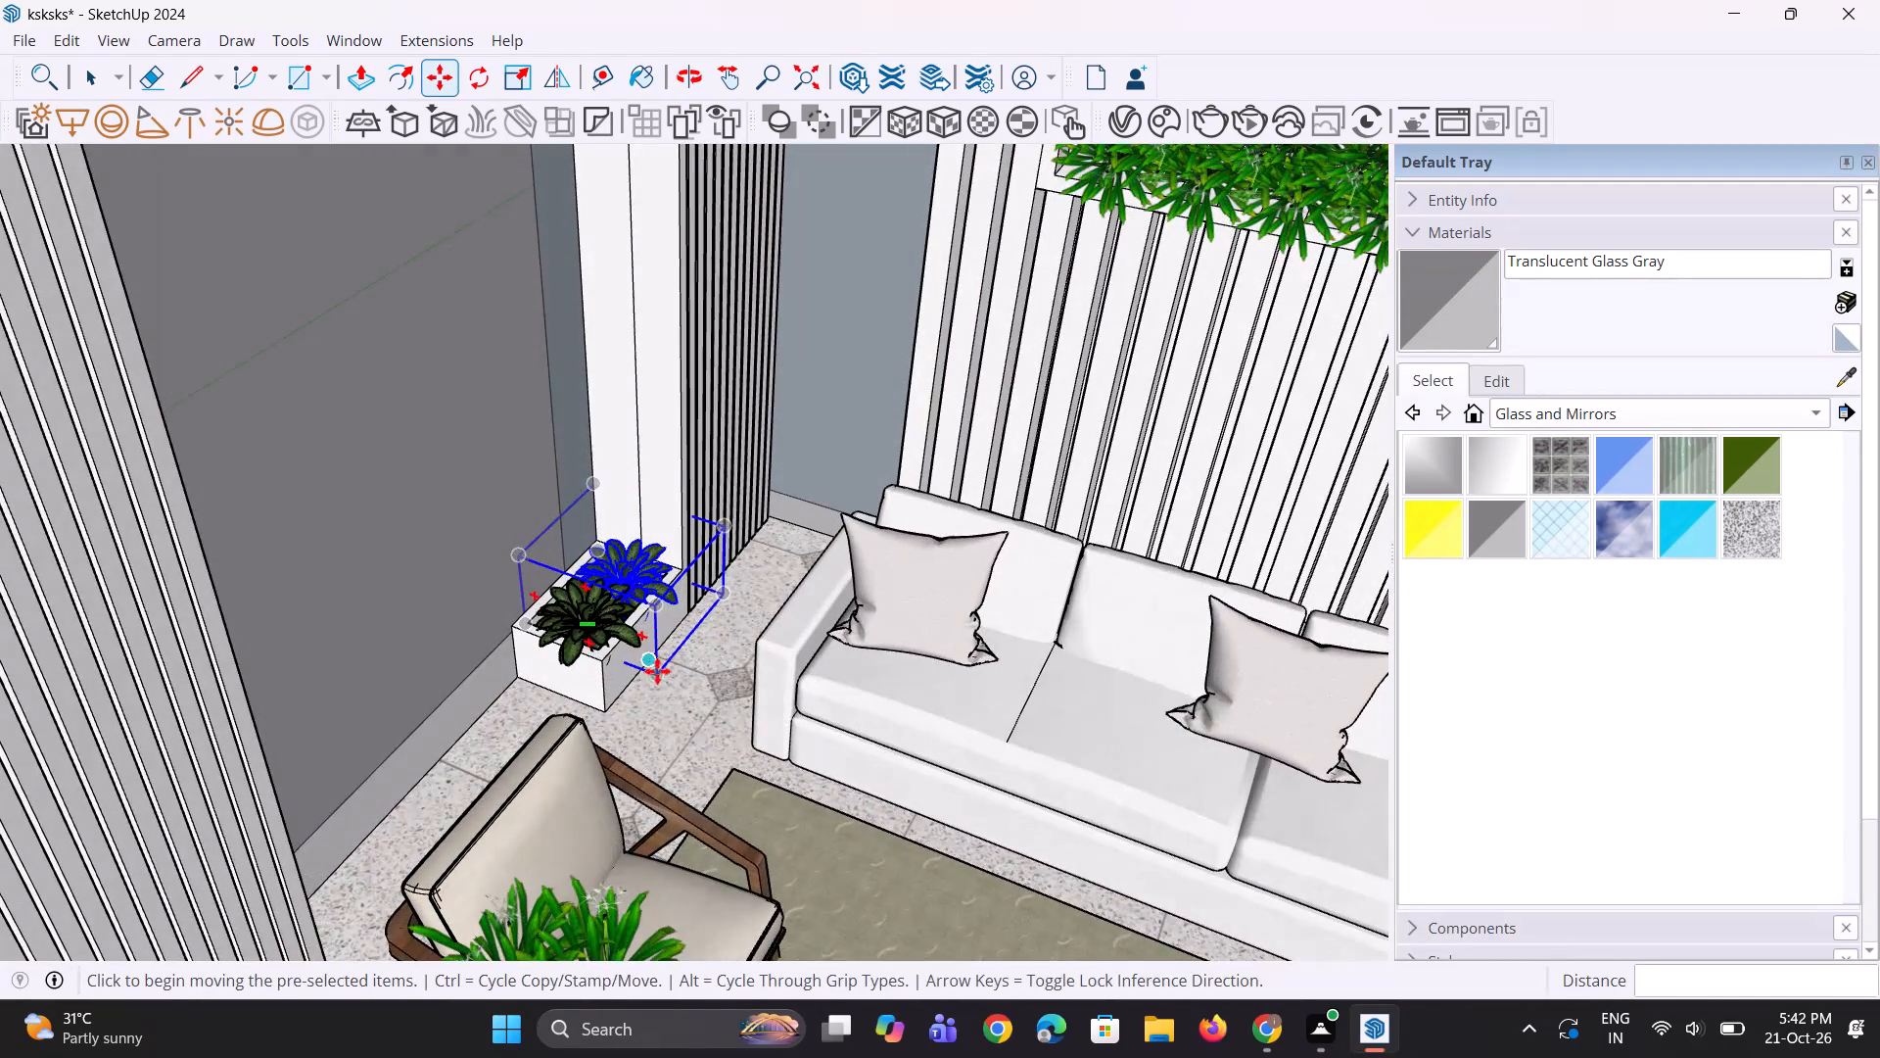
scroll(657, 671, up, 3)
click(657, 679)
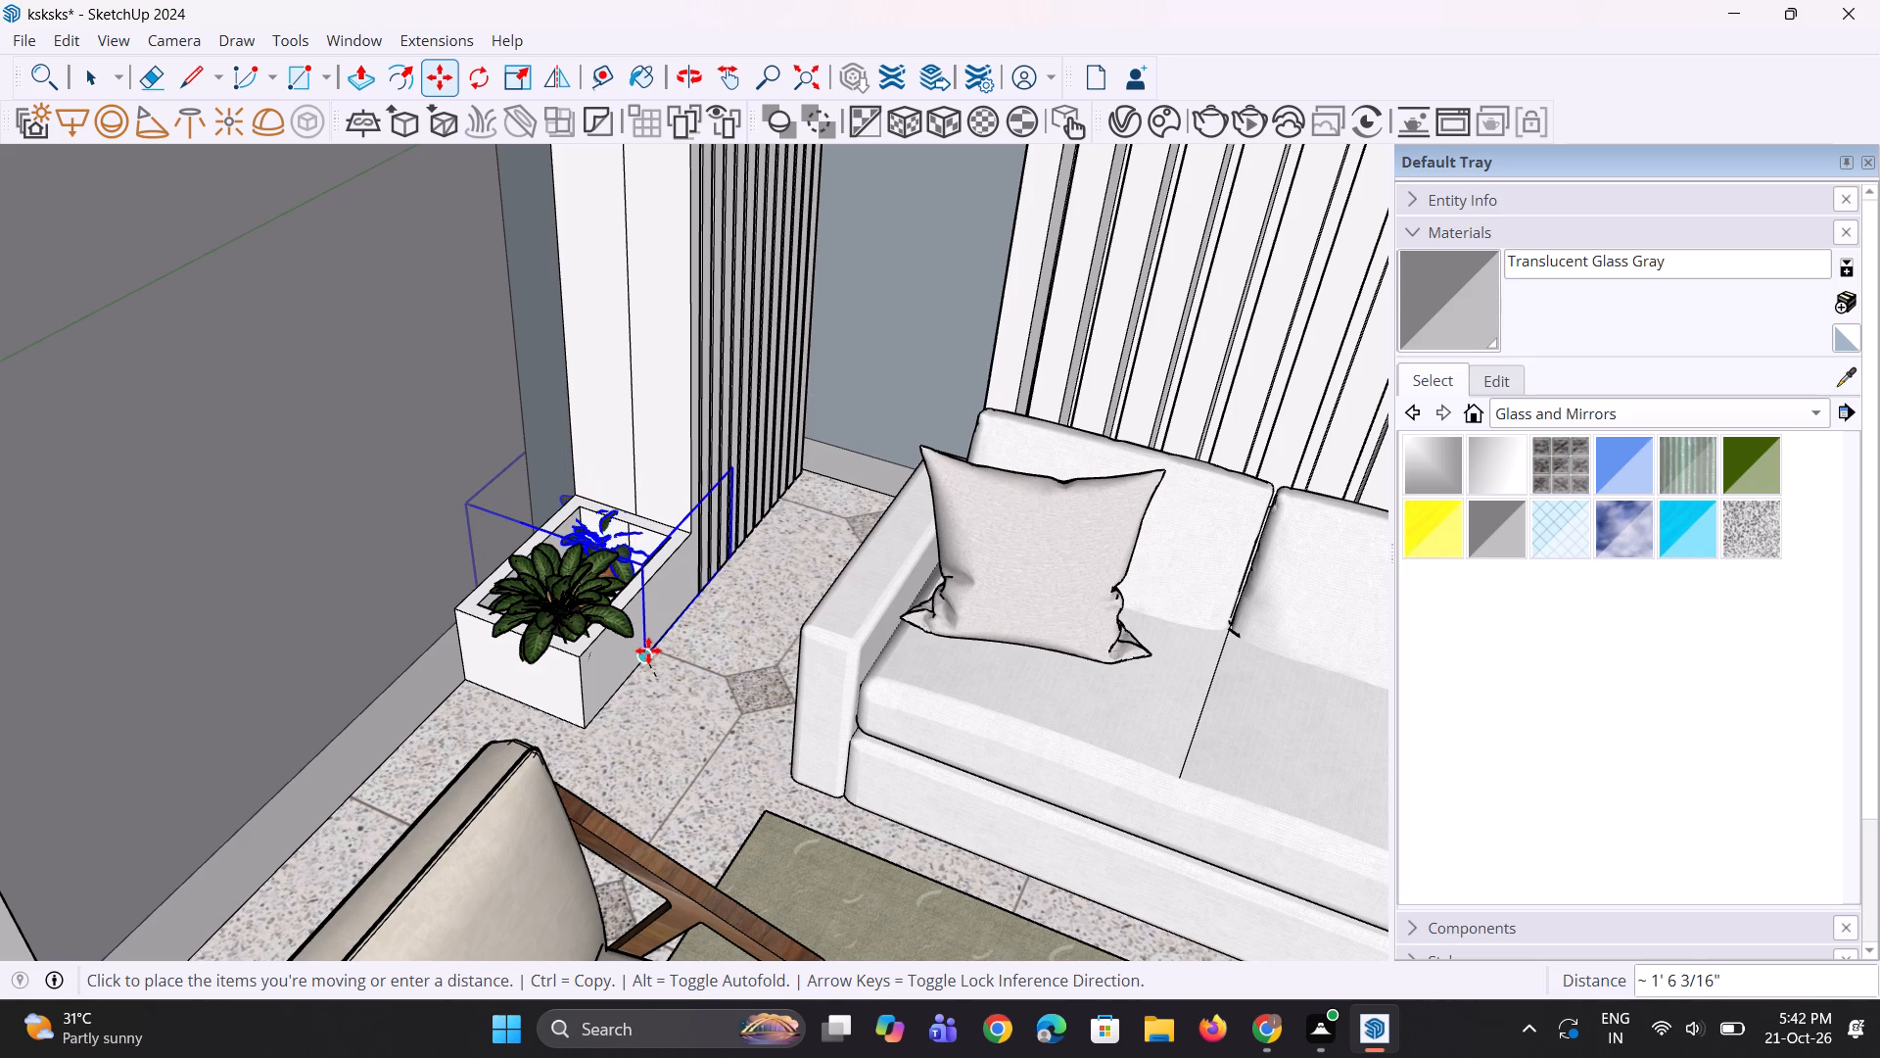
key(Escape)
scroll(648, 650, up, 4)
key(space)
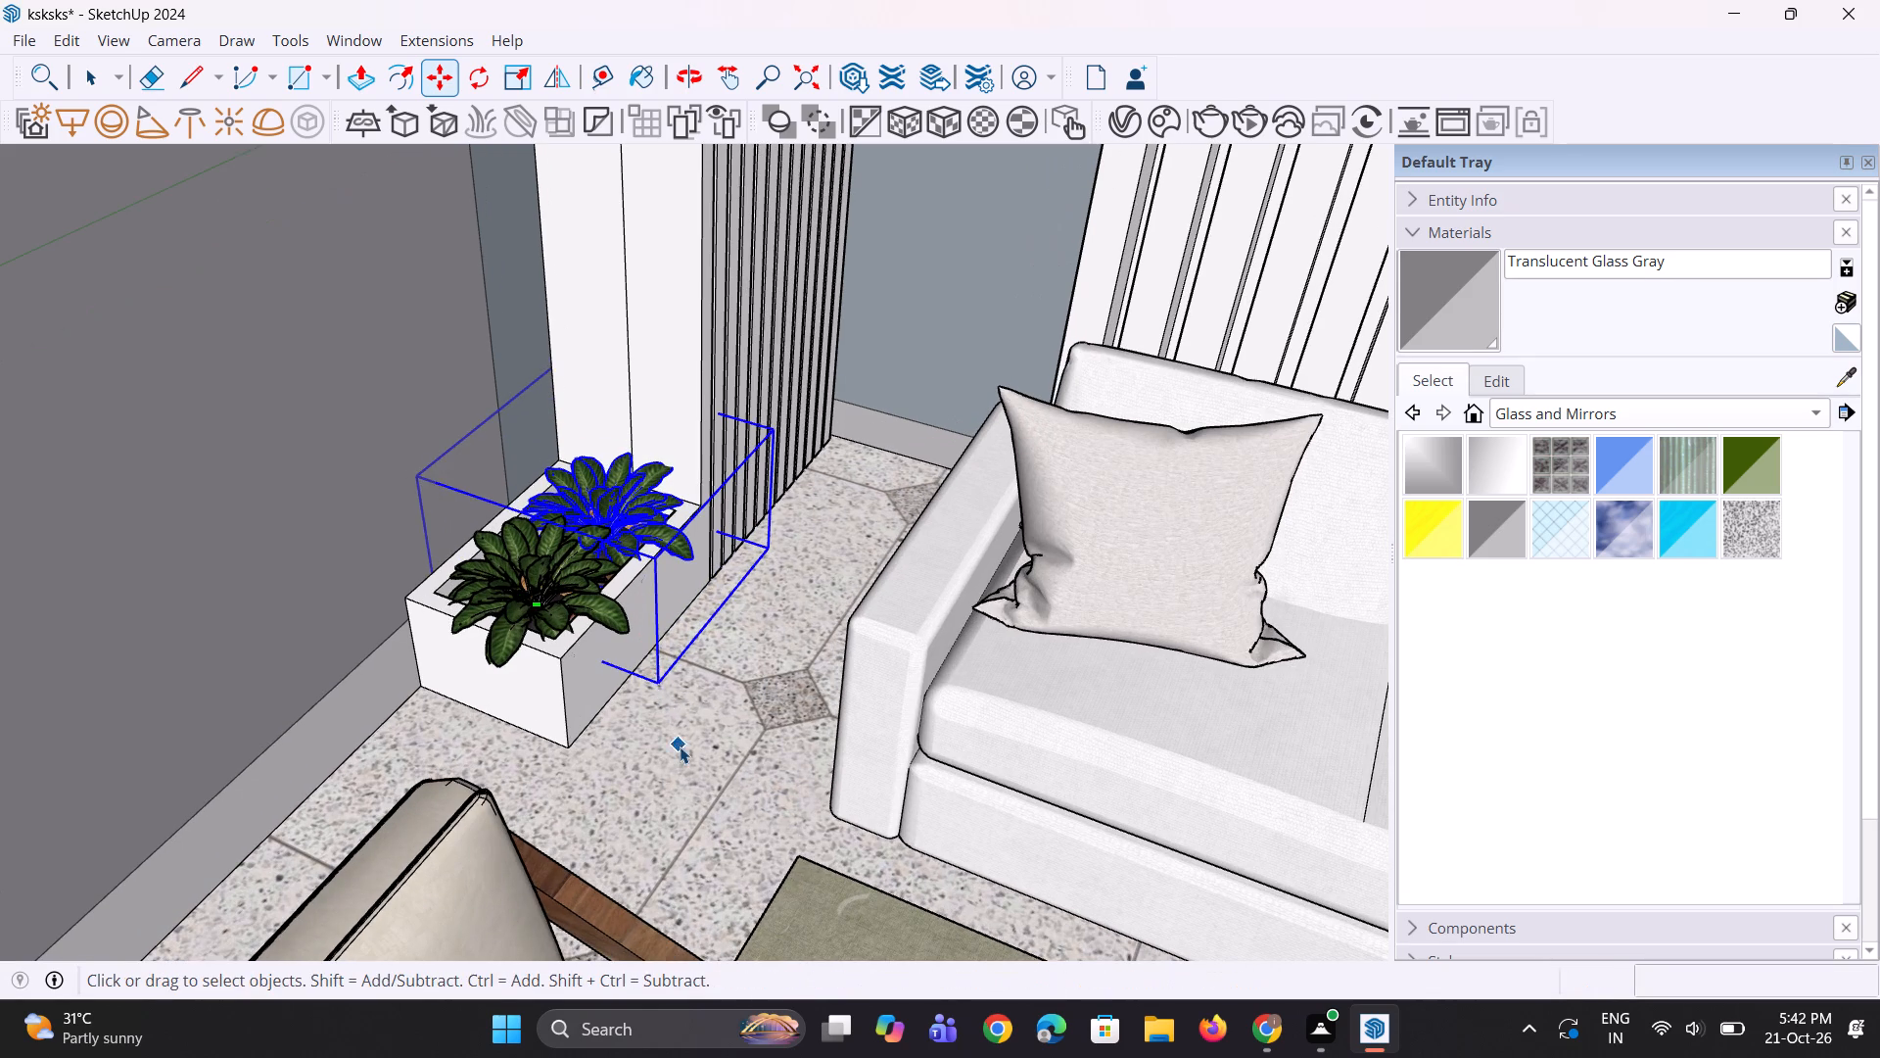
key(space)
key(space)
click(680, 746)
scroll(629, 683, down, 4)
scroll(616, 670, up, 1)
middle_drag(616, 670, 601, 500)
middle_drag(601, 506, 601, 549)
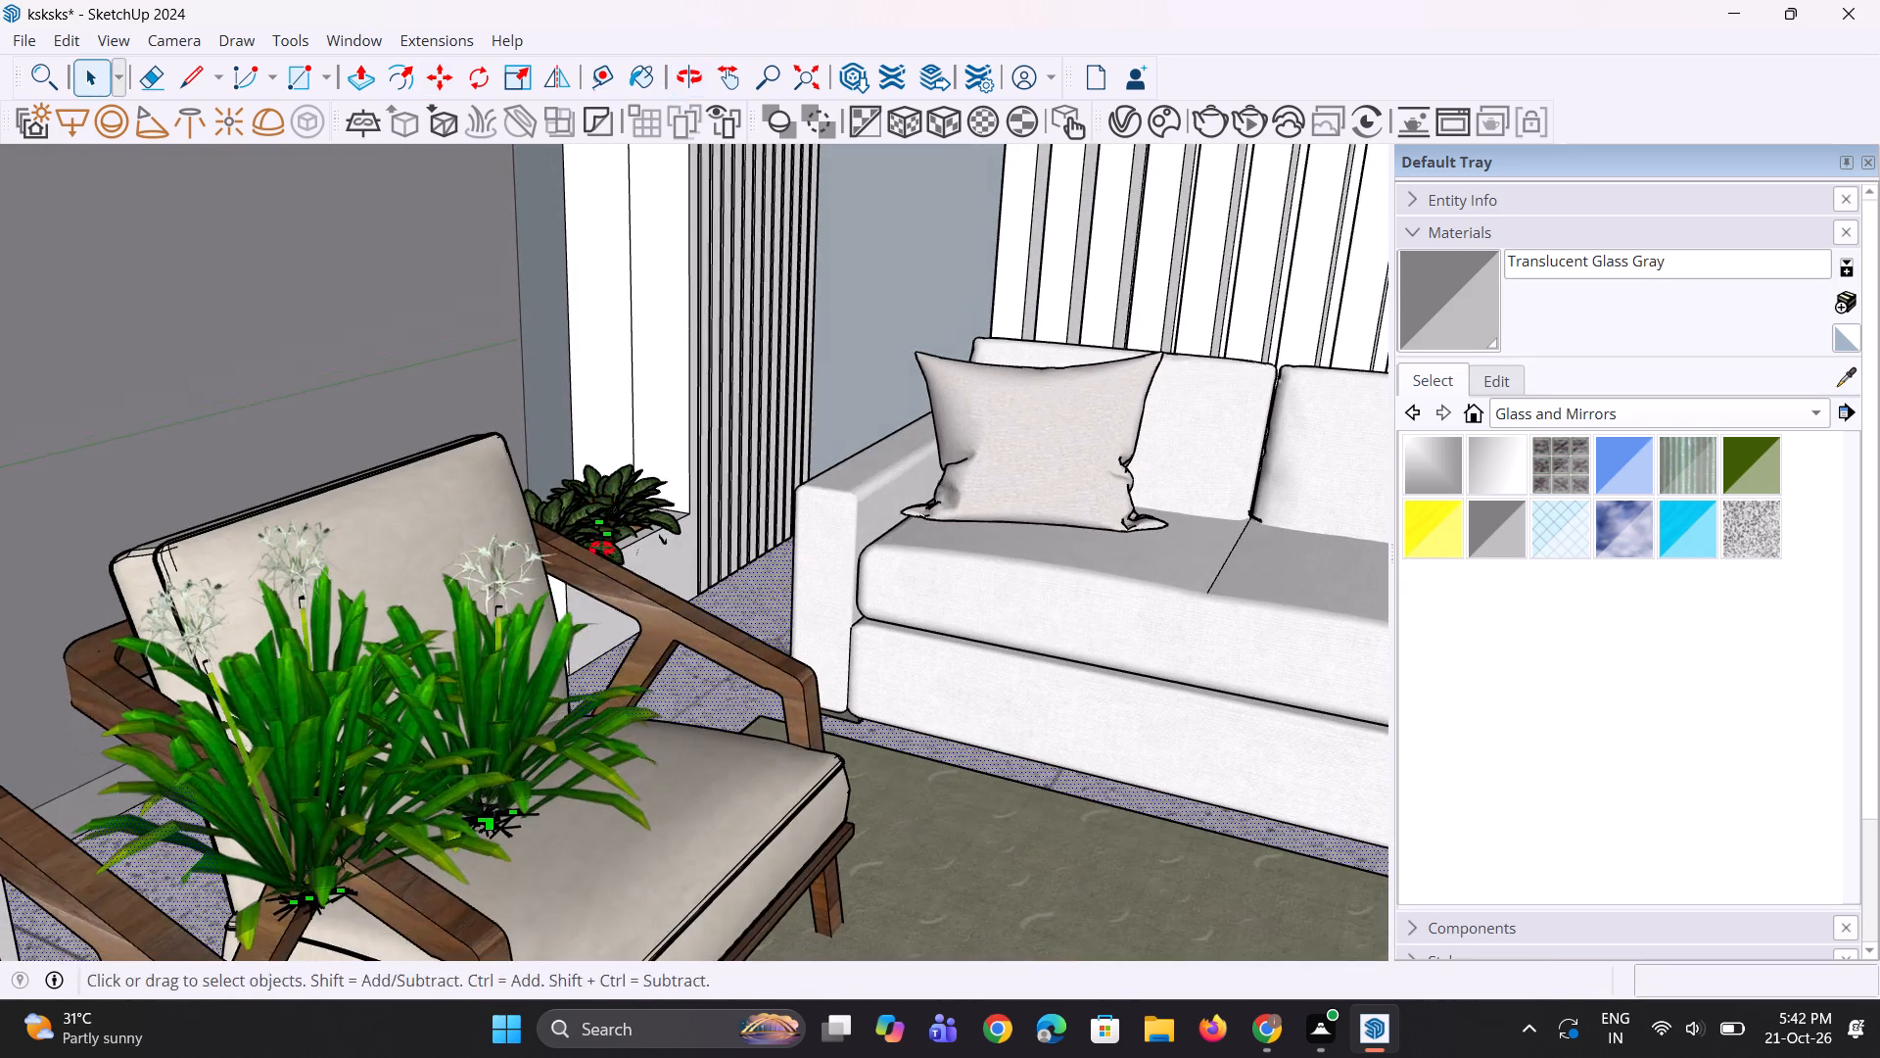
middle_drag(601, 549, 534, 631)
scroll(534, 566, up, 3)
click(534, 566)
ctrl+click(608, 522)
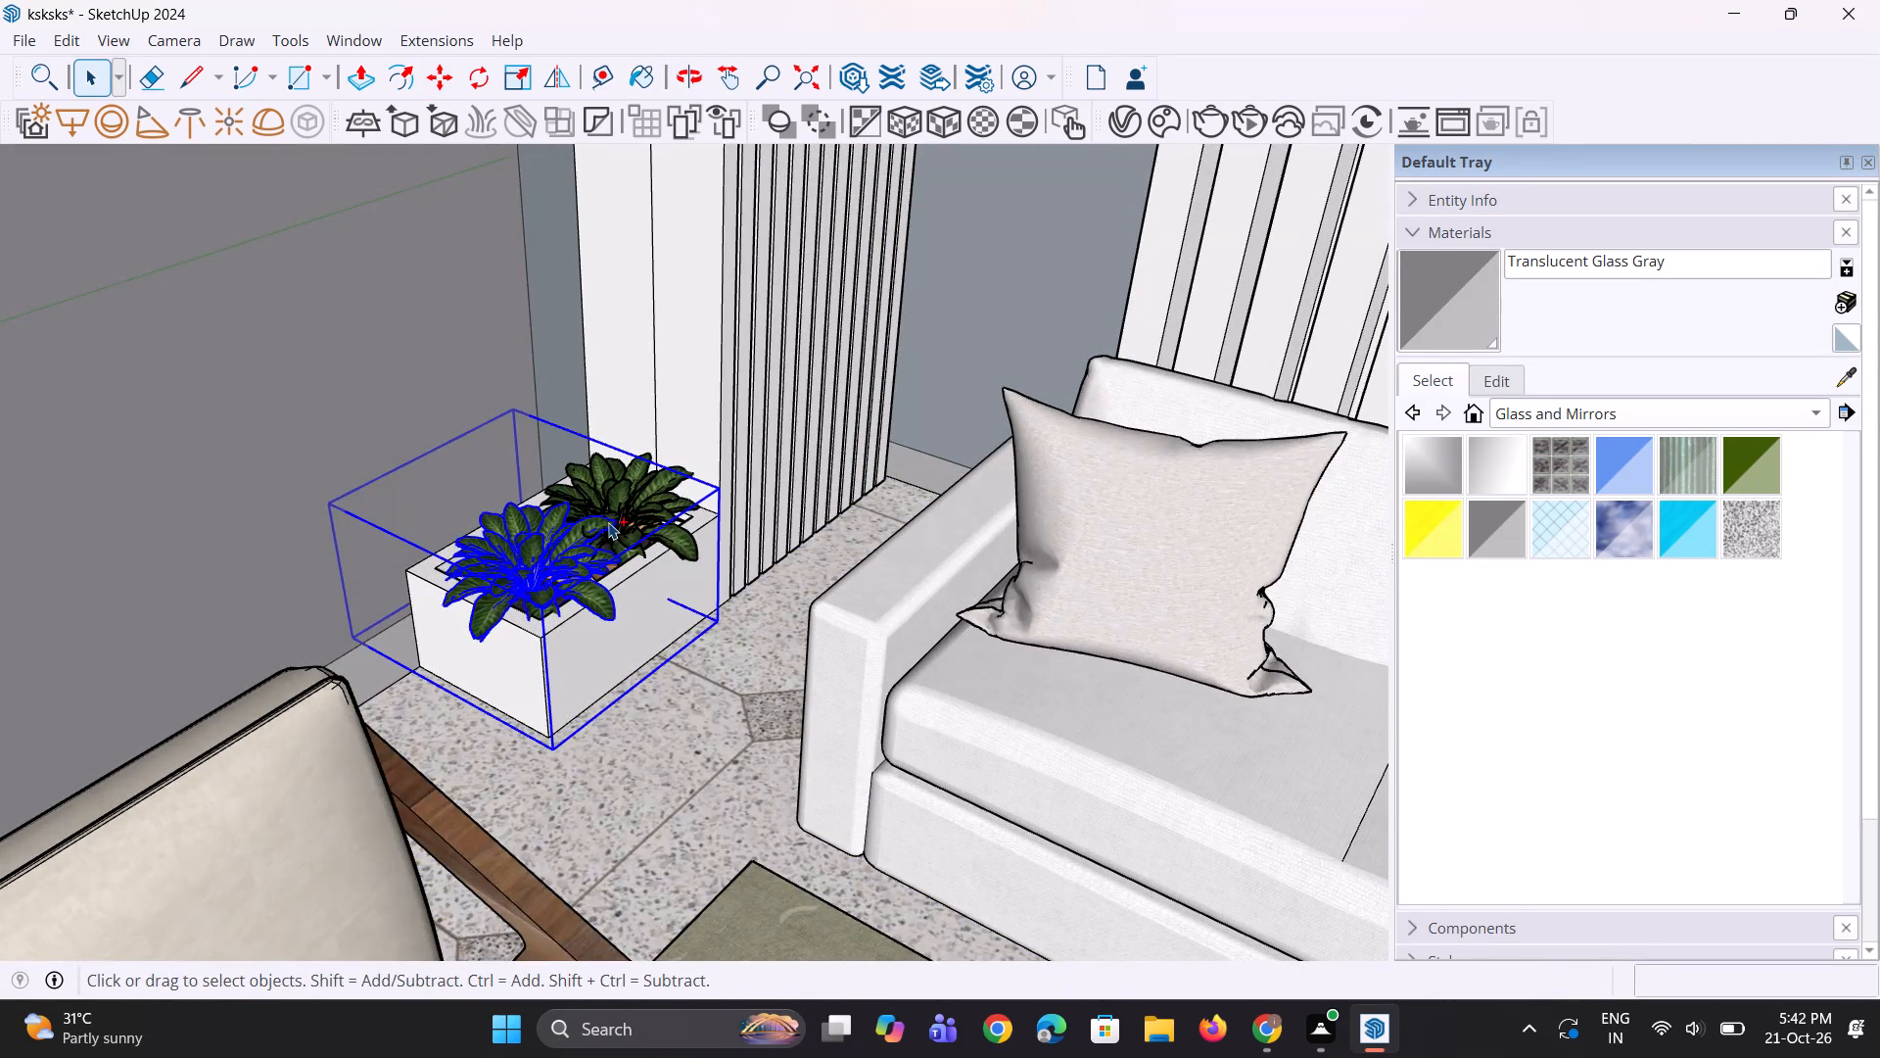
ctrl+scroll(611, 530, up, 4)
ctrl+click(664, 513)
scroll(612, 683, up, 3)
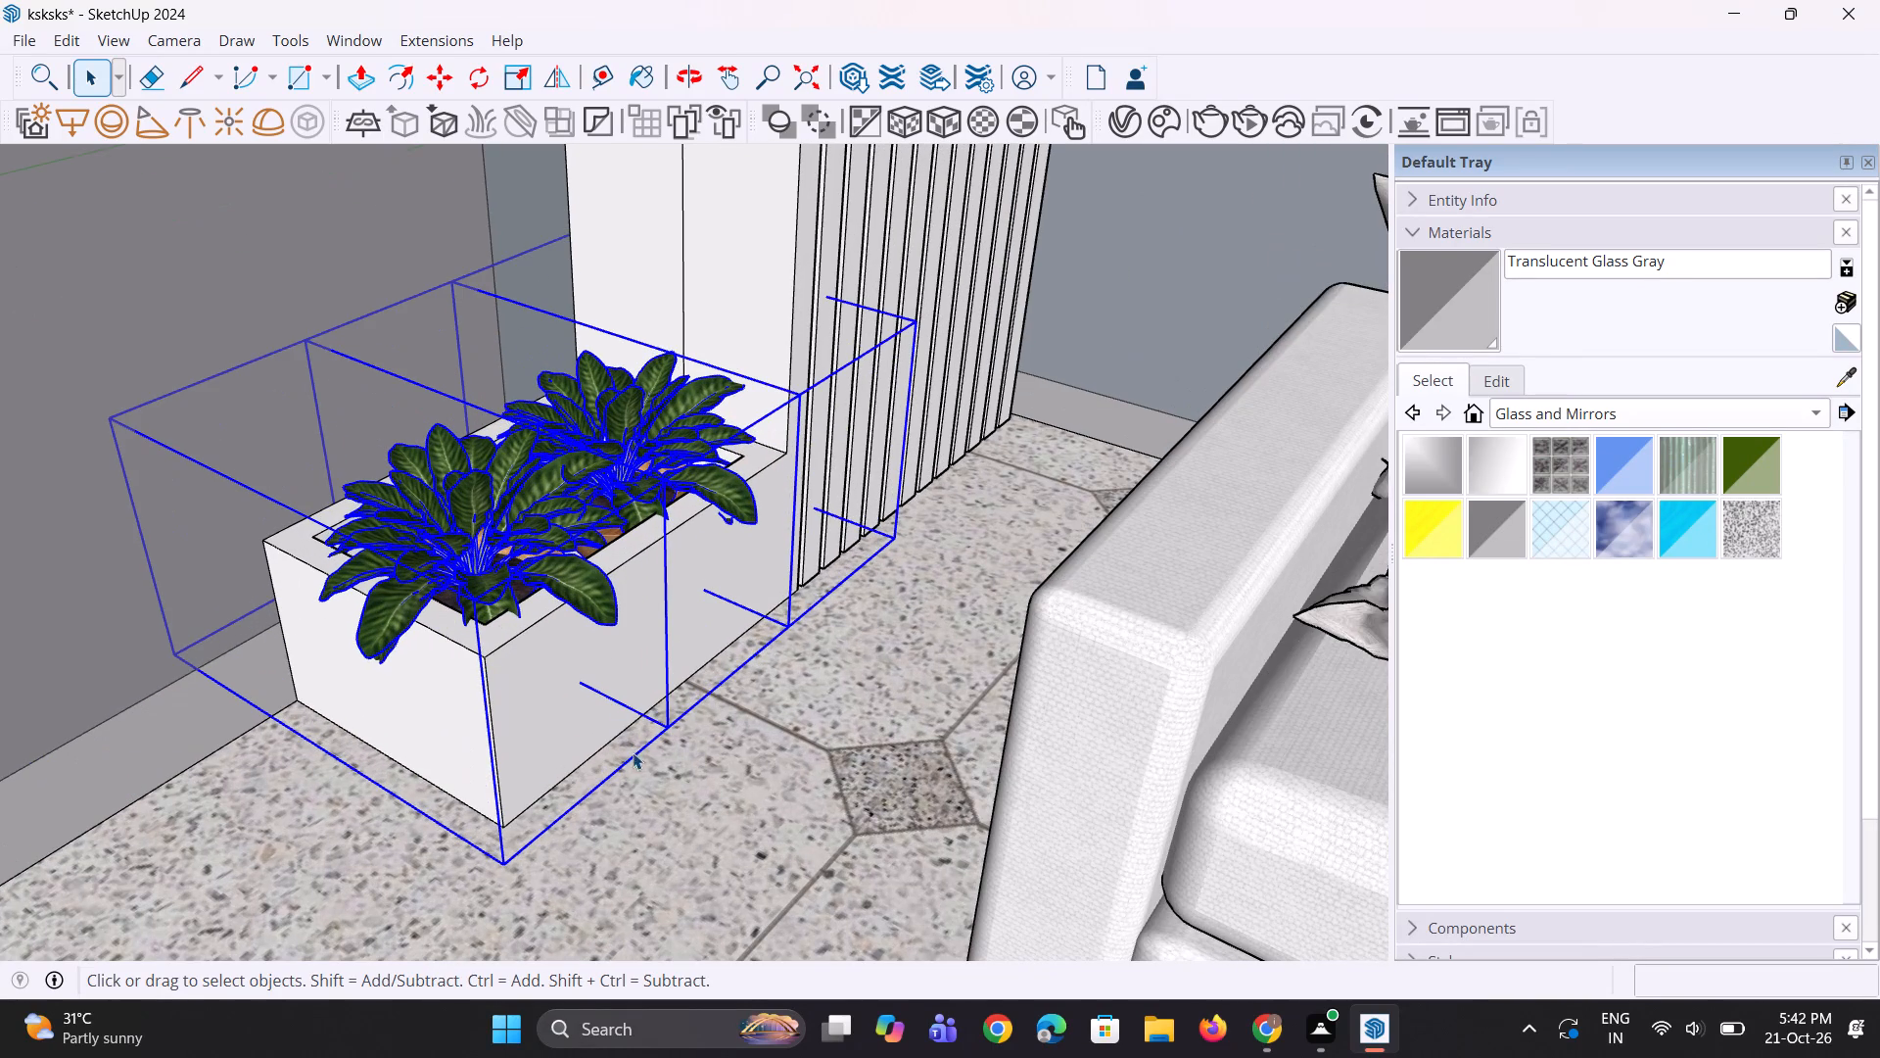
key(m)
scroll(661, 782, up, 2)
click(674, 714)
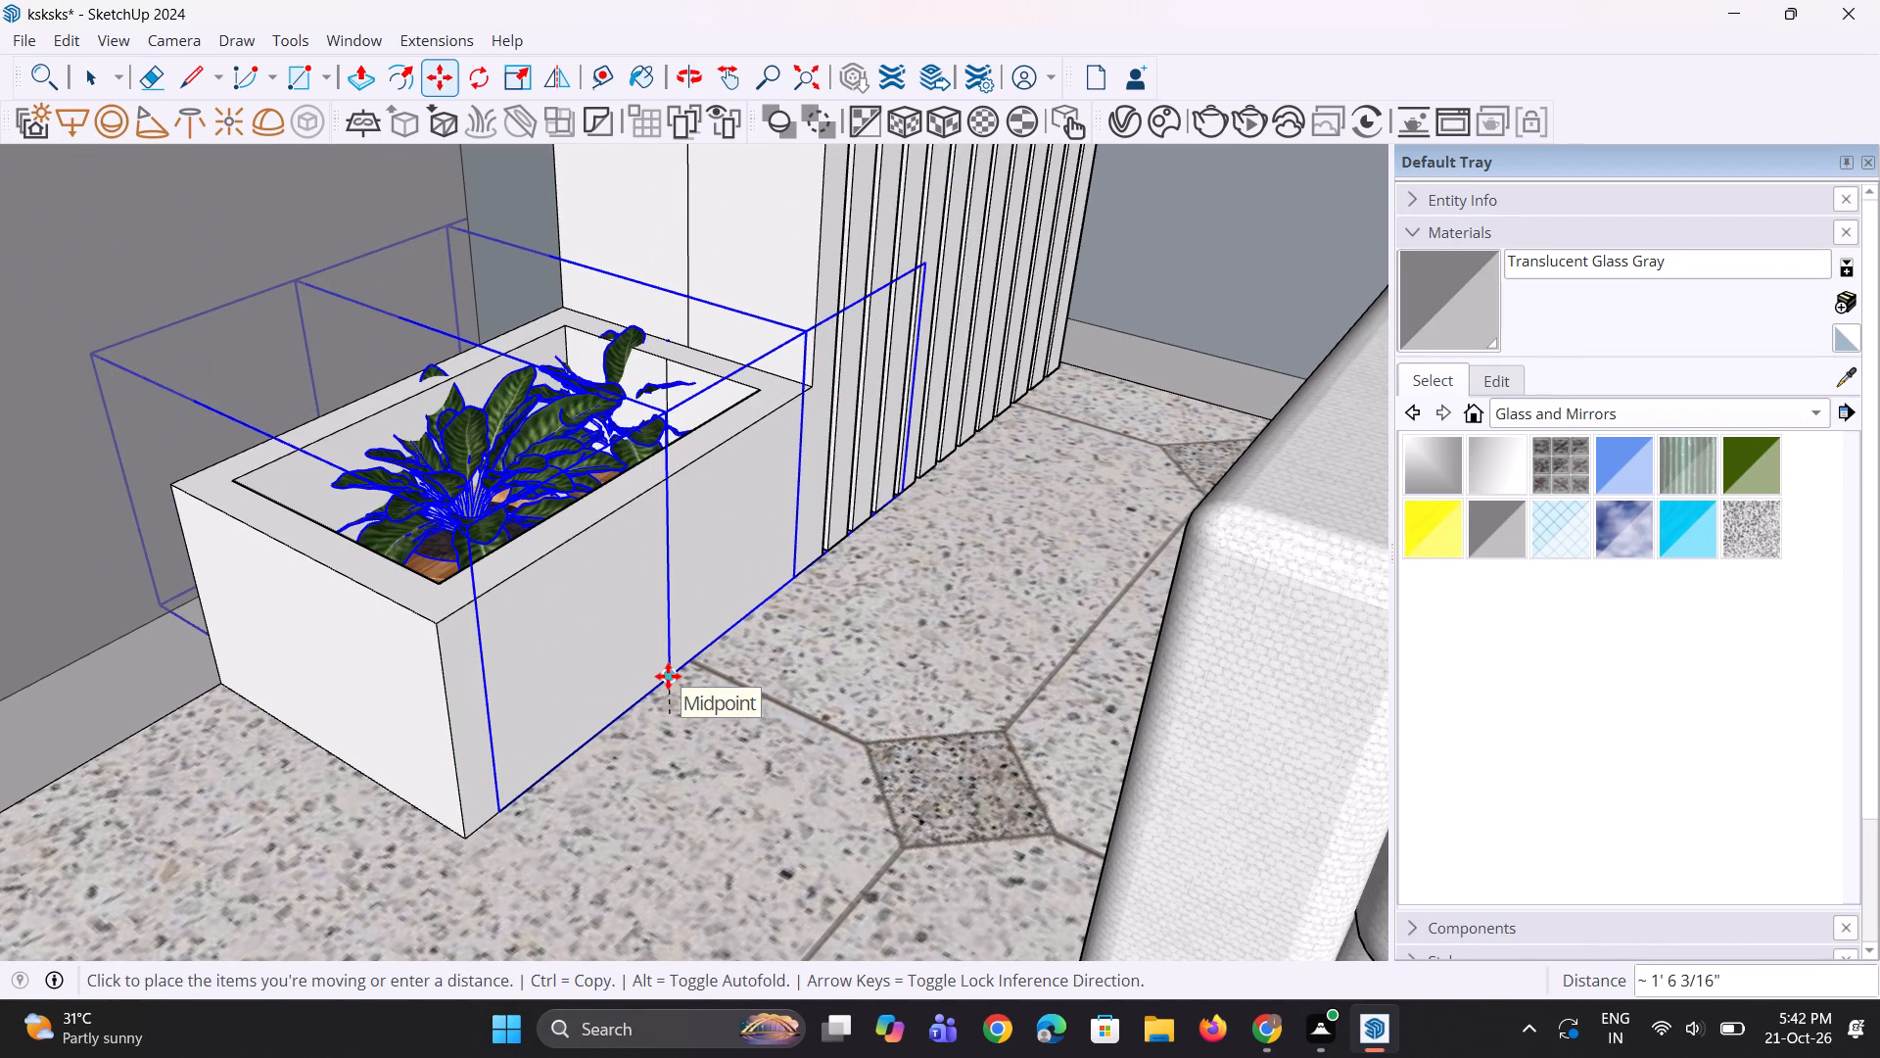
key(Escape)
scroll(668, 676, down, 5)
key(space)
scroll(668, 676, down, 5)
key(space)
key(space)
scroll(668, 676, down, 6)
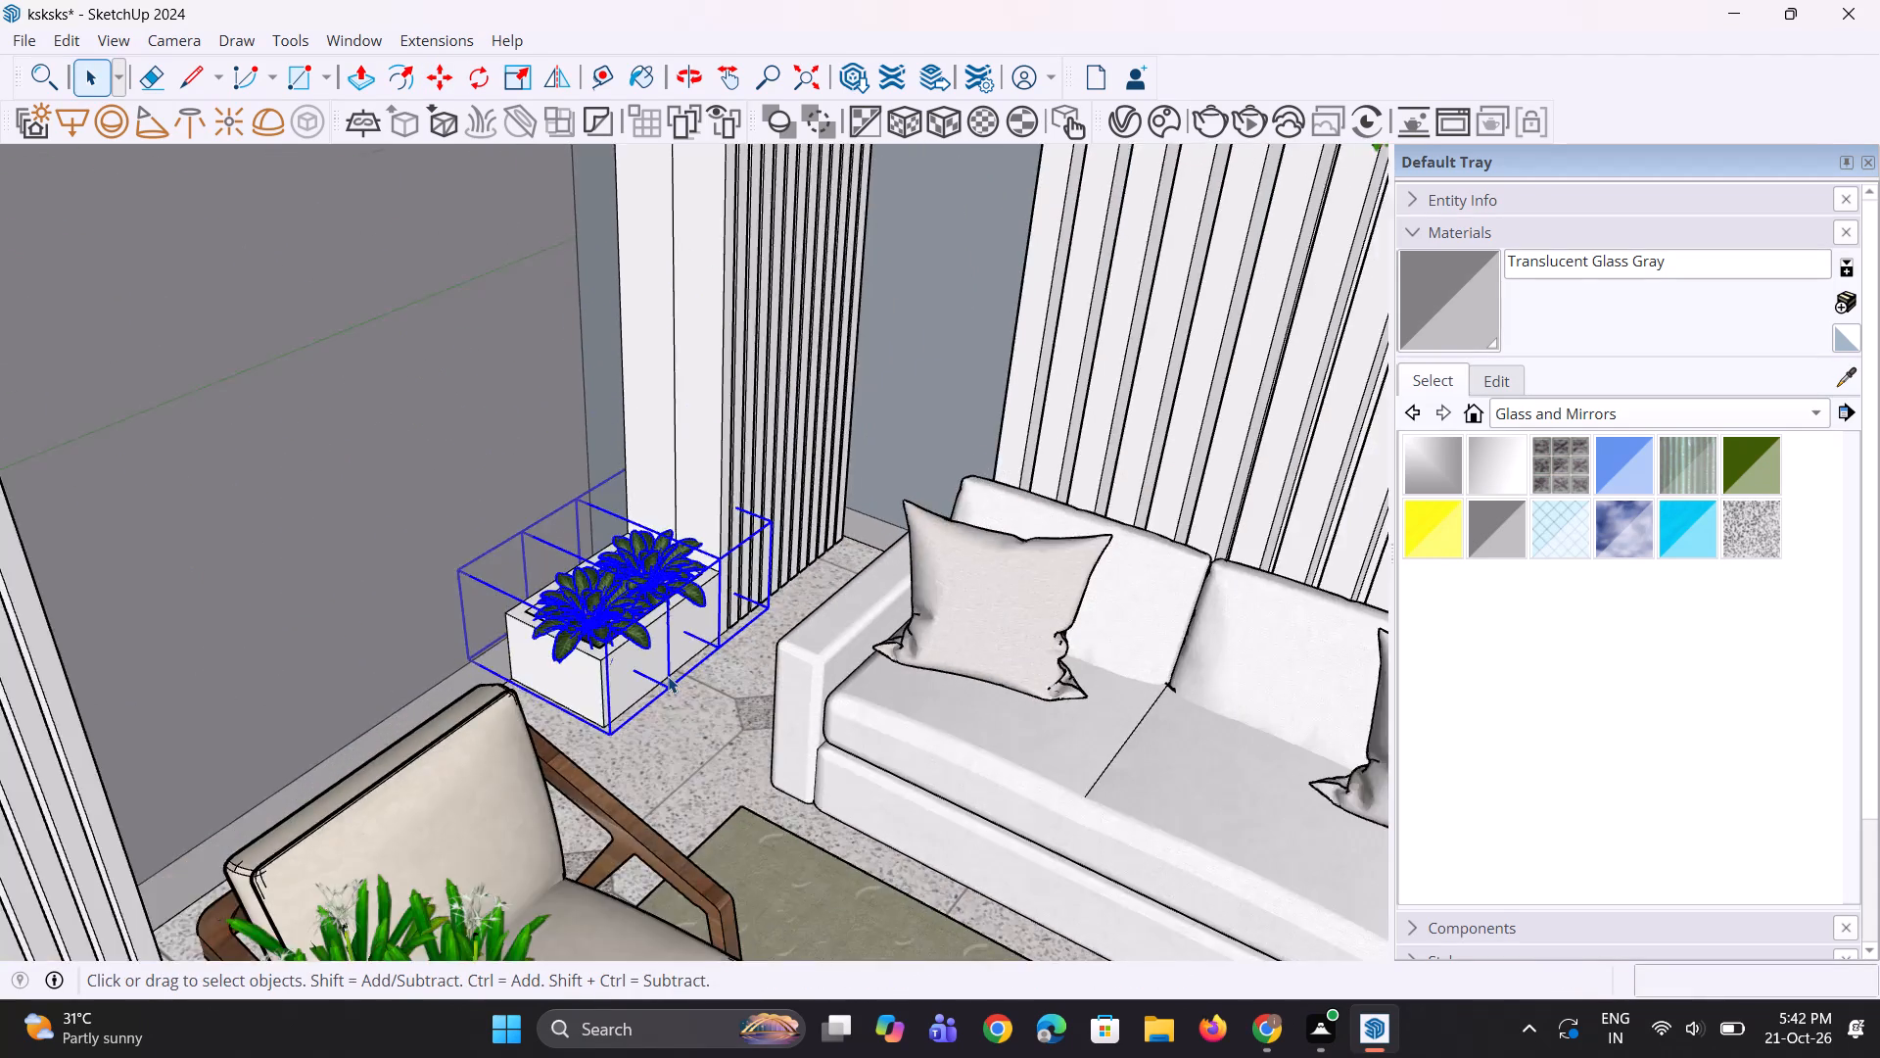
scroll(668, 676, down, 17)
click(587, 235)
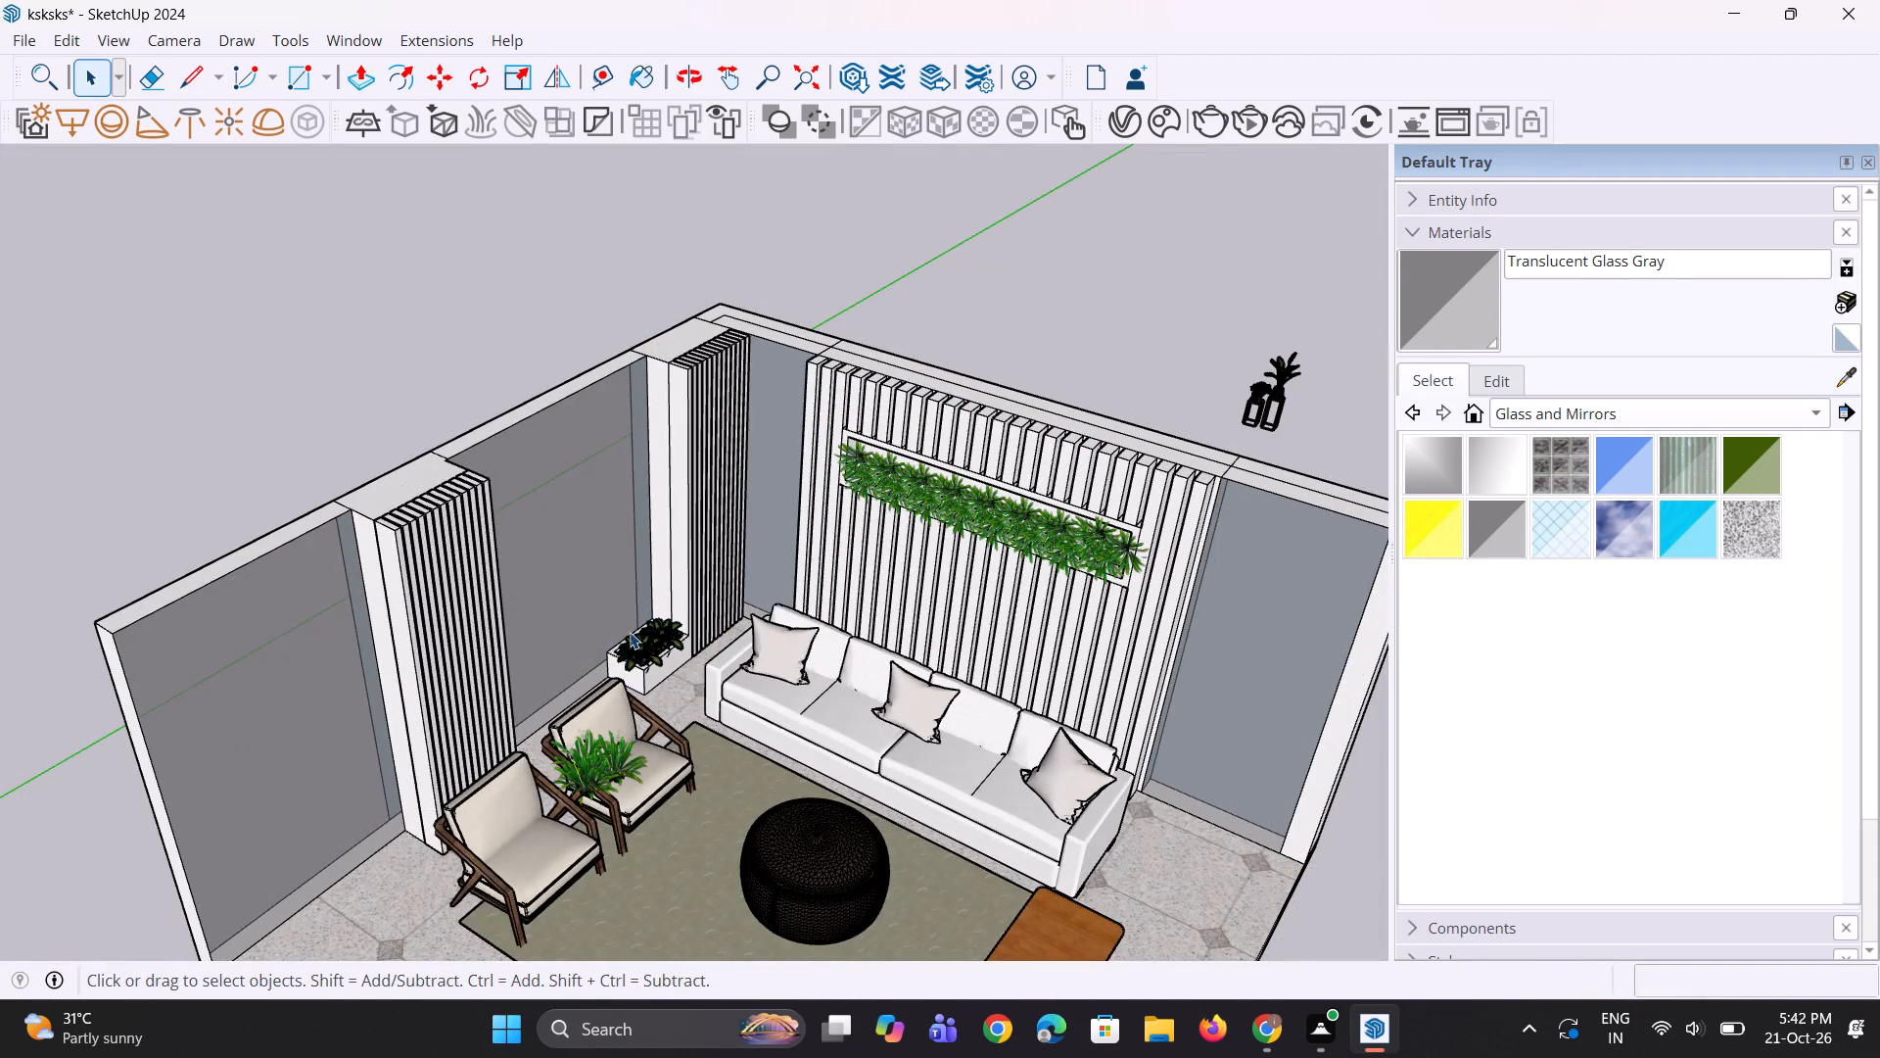
Examine the furnished room and its planter box arrangement from near and far.
scroll(623, 822, up, 9)
scroll(608, 787, down, 6)
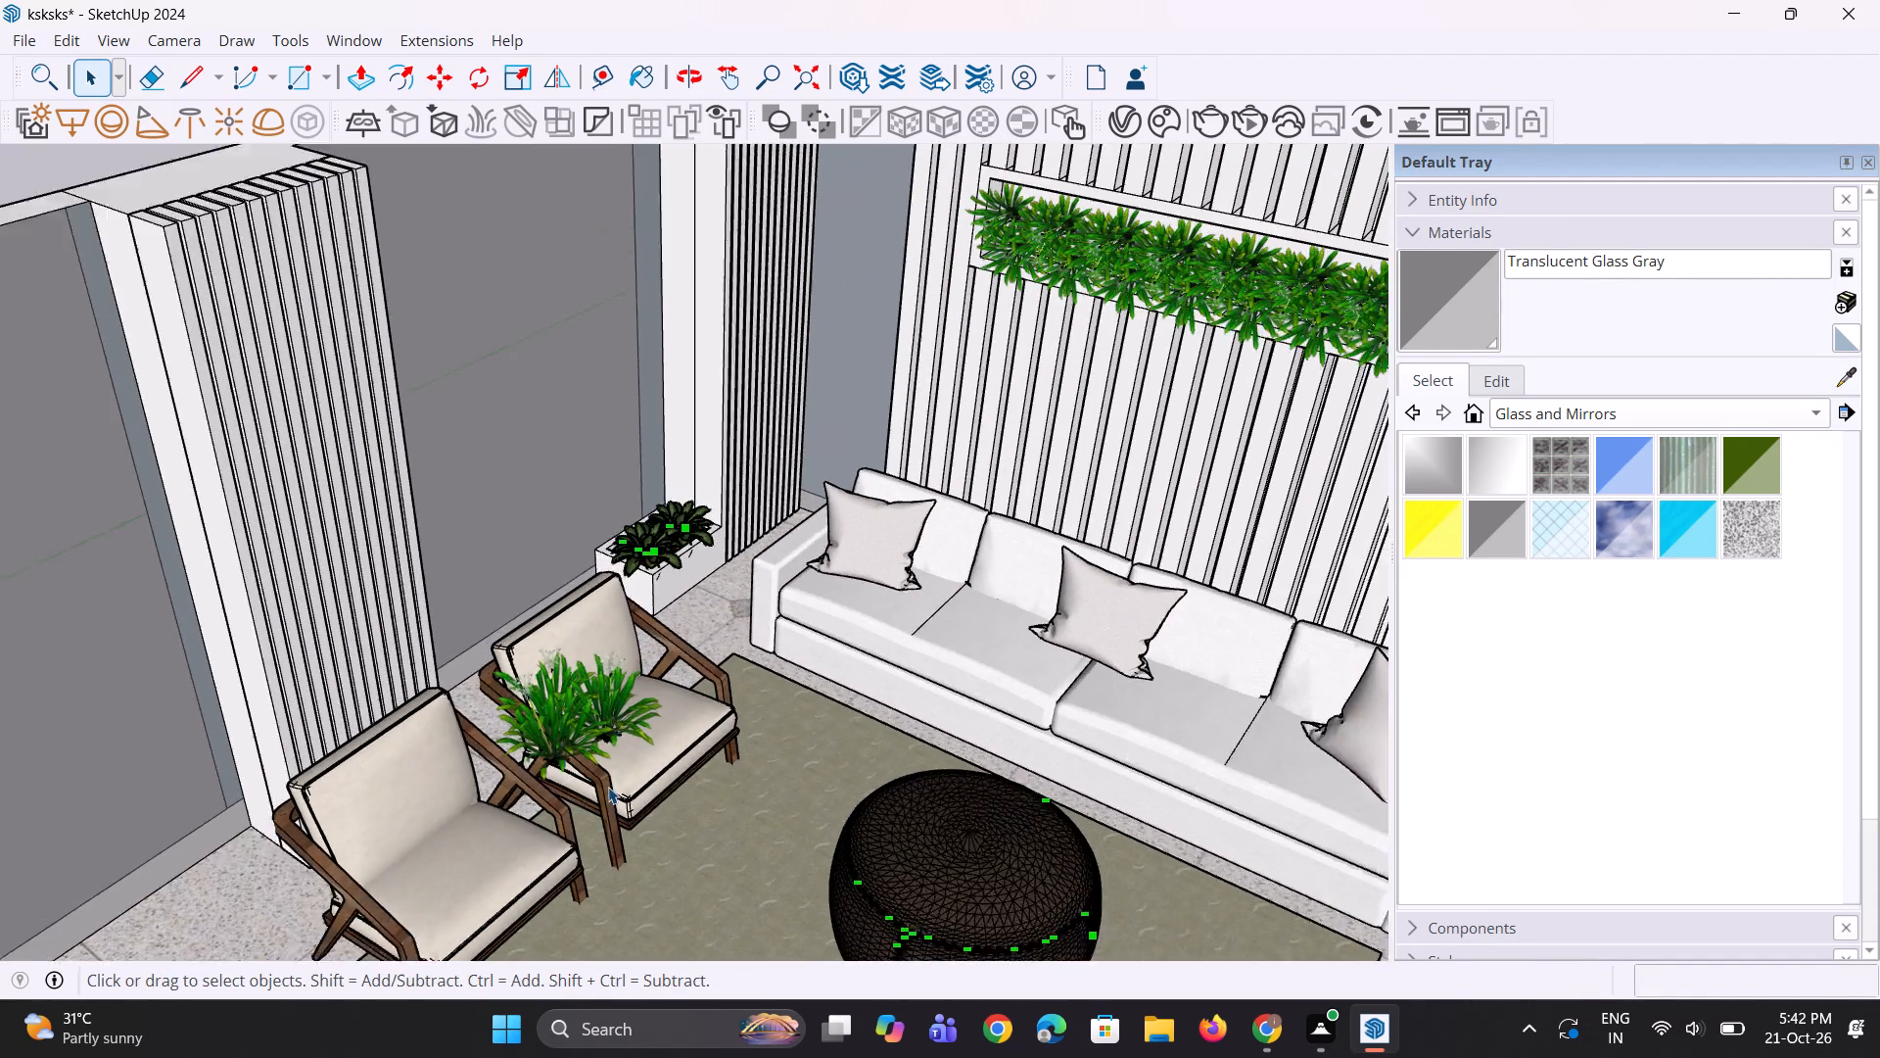
scroll(608, 787, down, 12)
scroll(608, 783, up, 1)
middle_drag(617, 775, 698, 750)
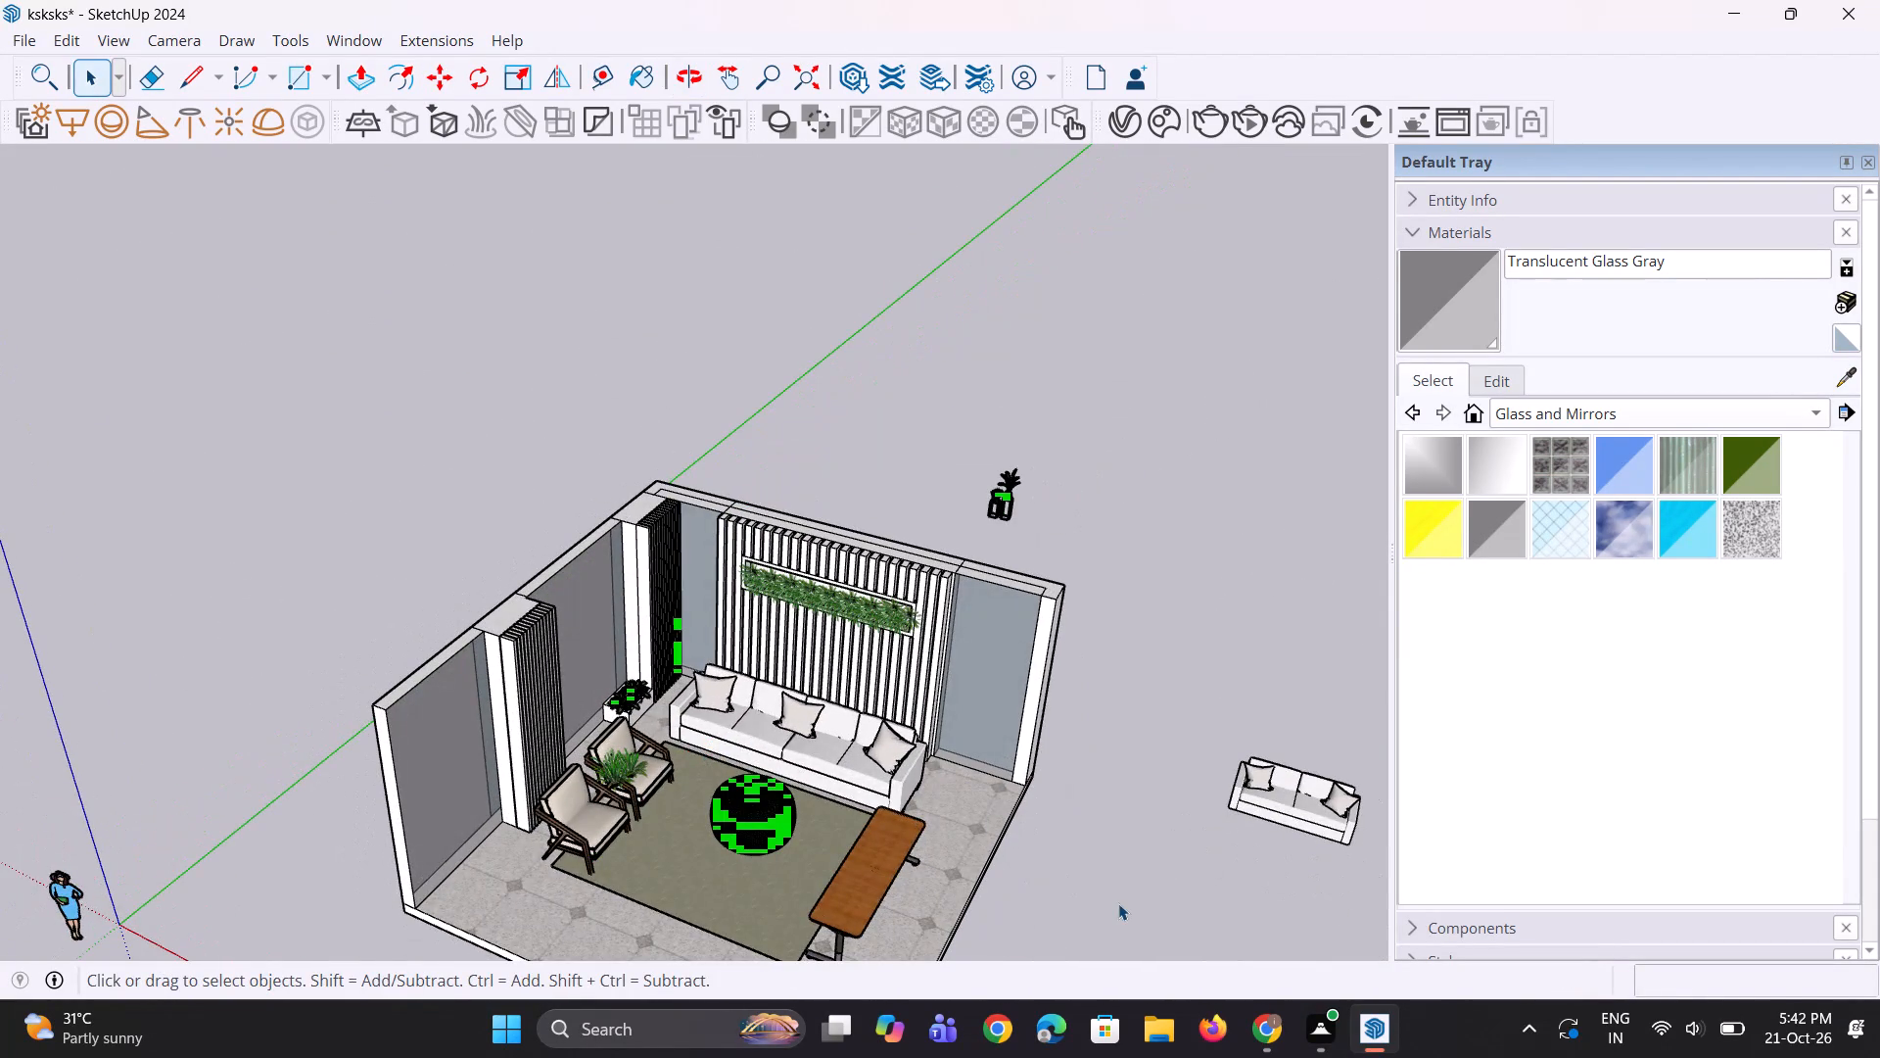
click(1118, 903)
scroll(875, 851, up, 4)
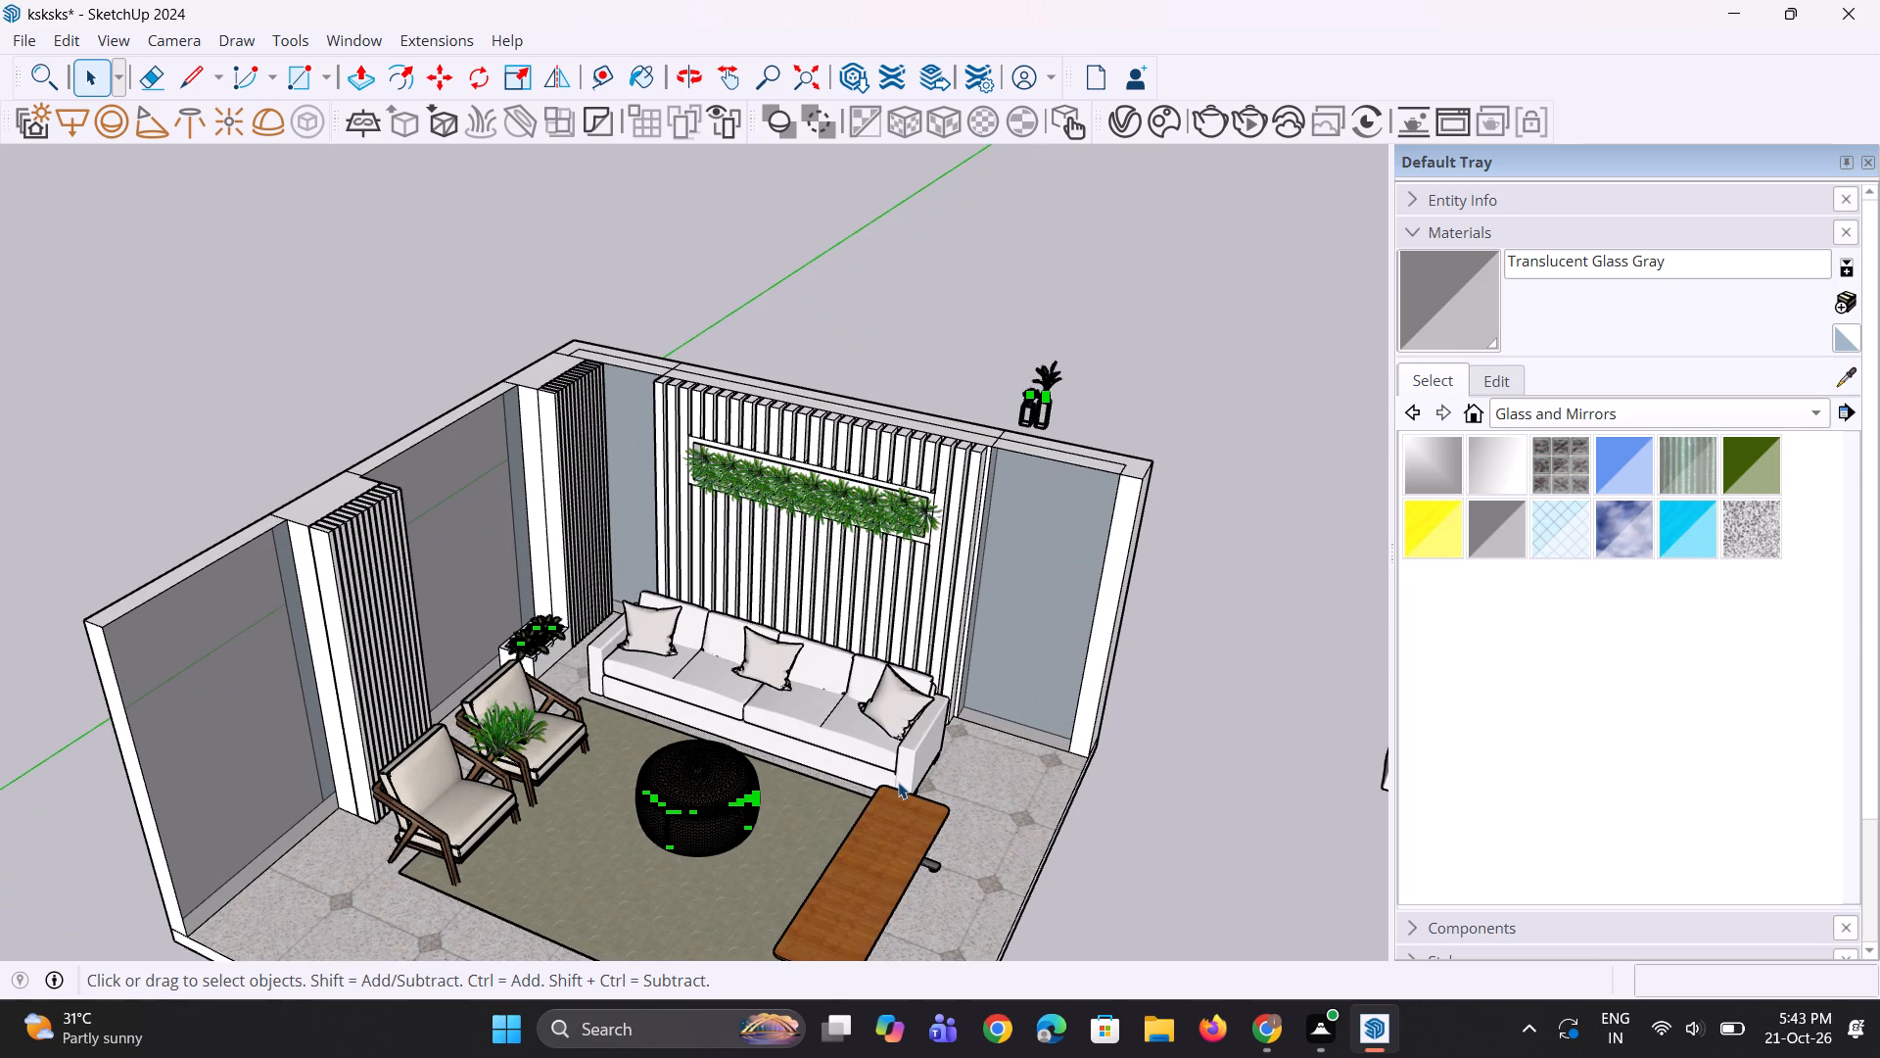
Delete the spare vase-and-plant decoration standing outside behind the slatted sofa wall.
scroll(807, 530, down, 7)
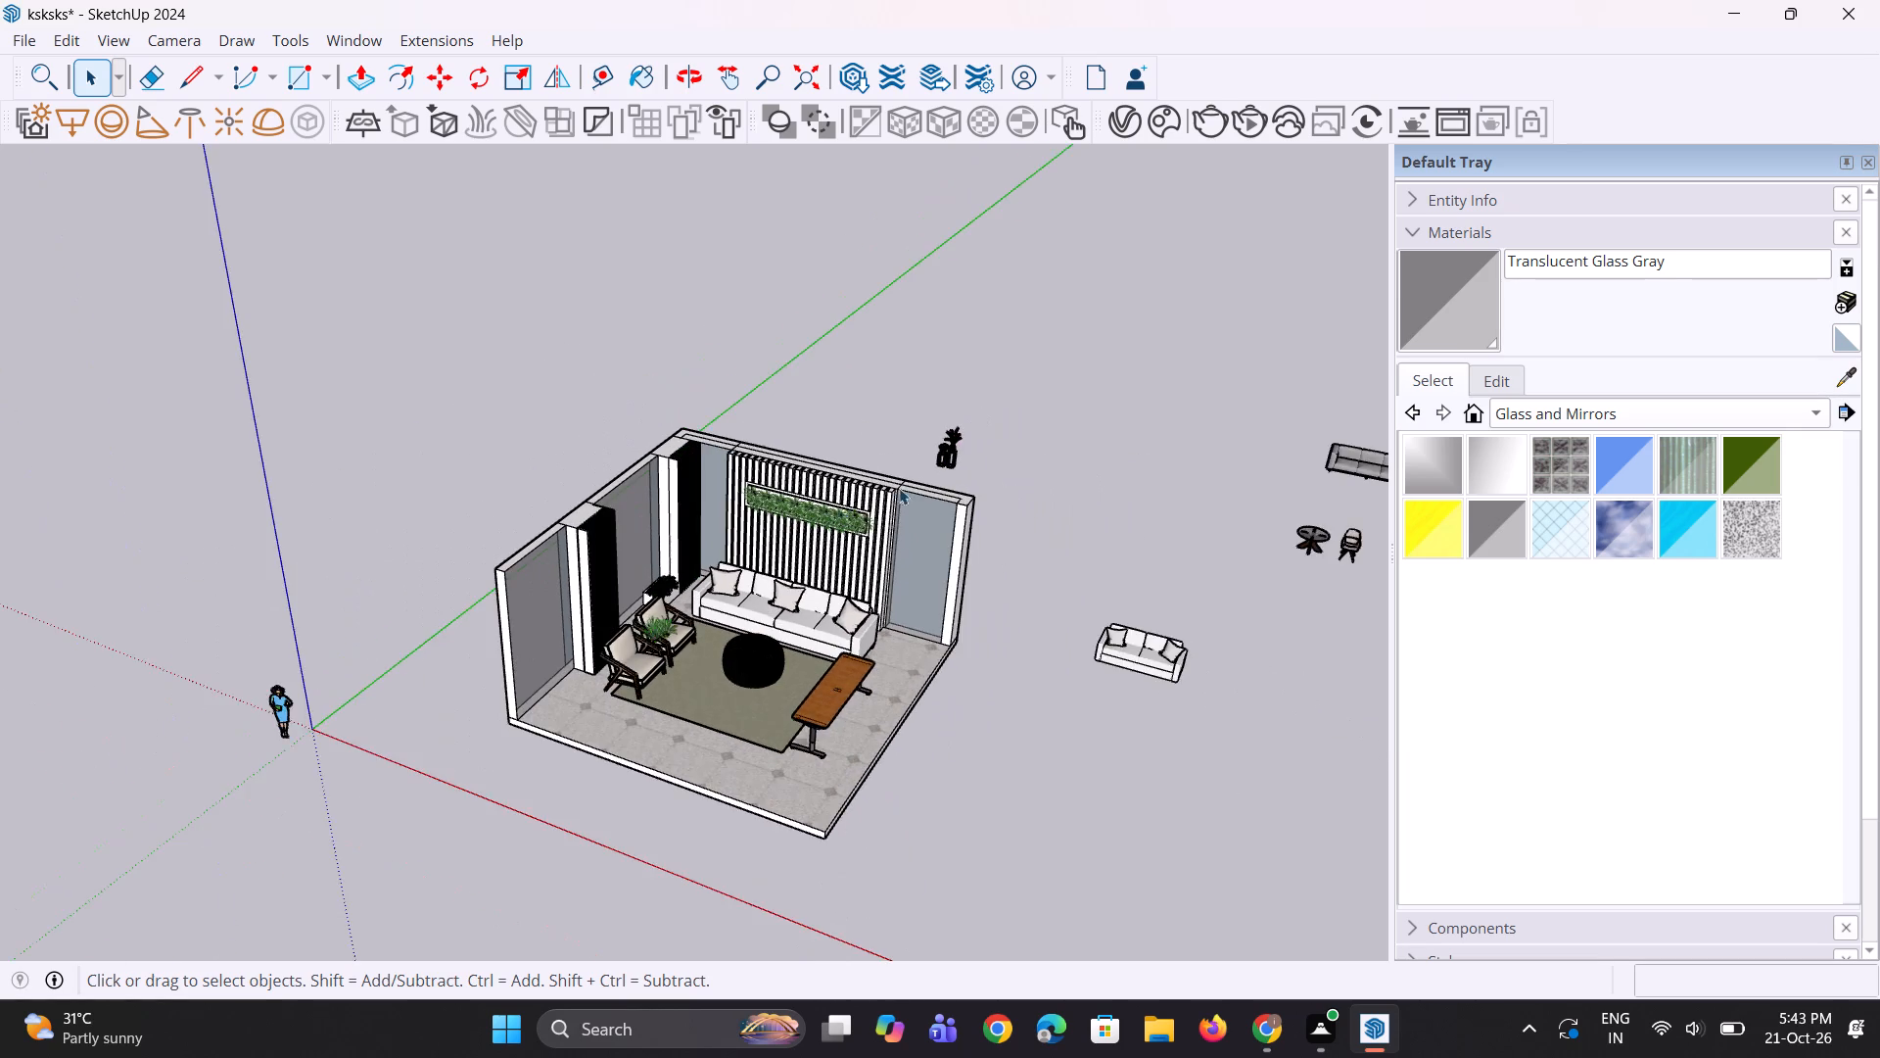
scroll(952, 478, up, 3)
click(952, 446)
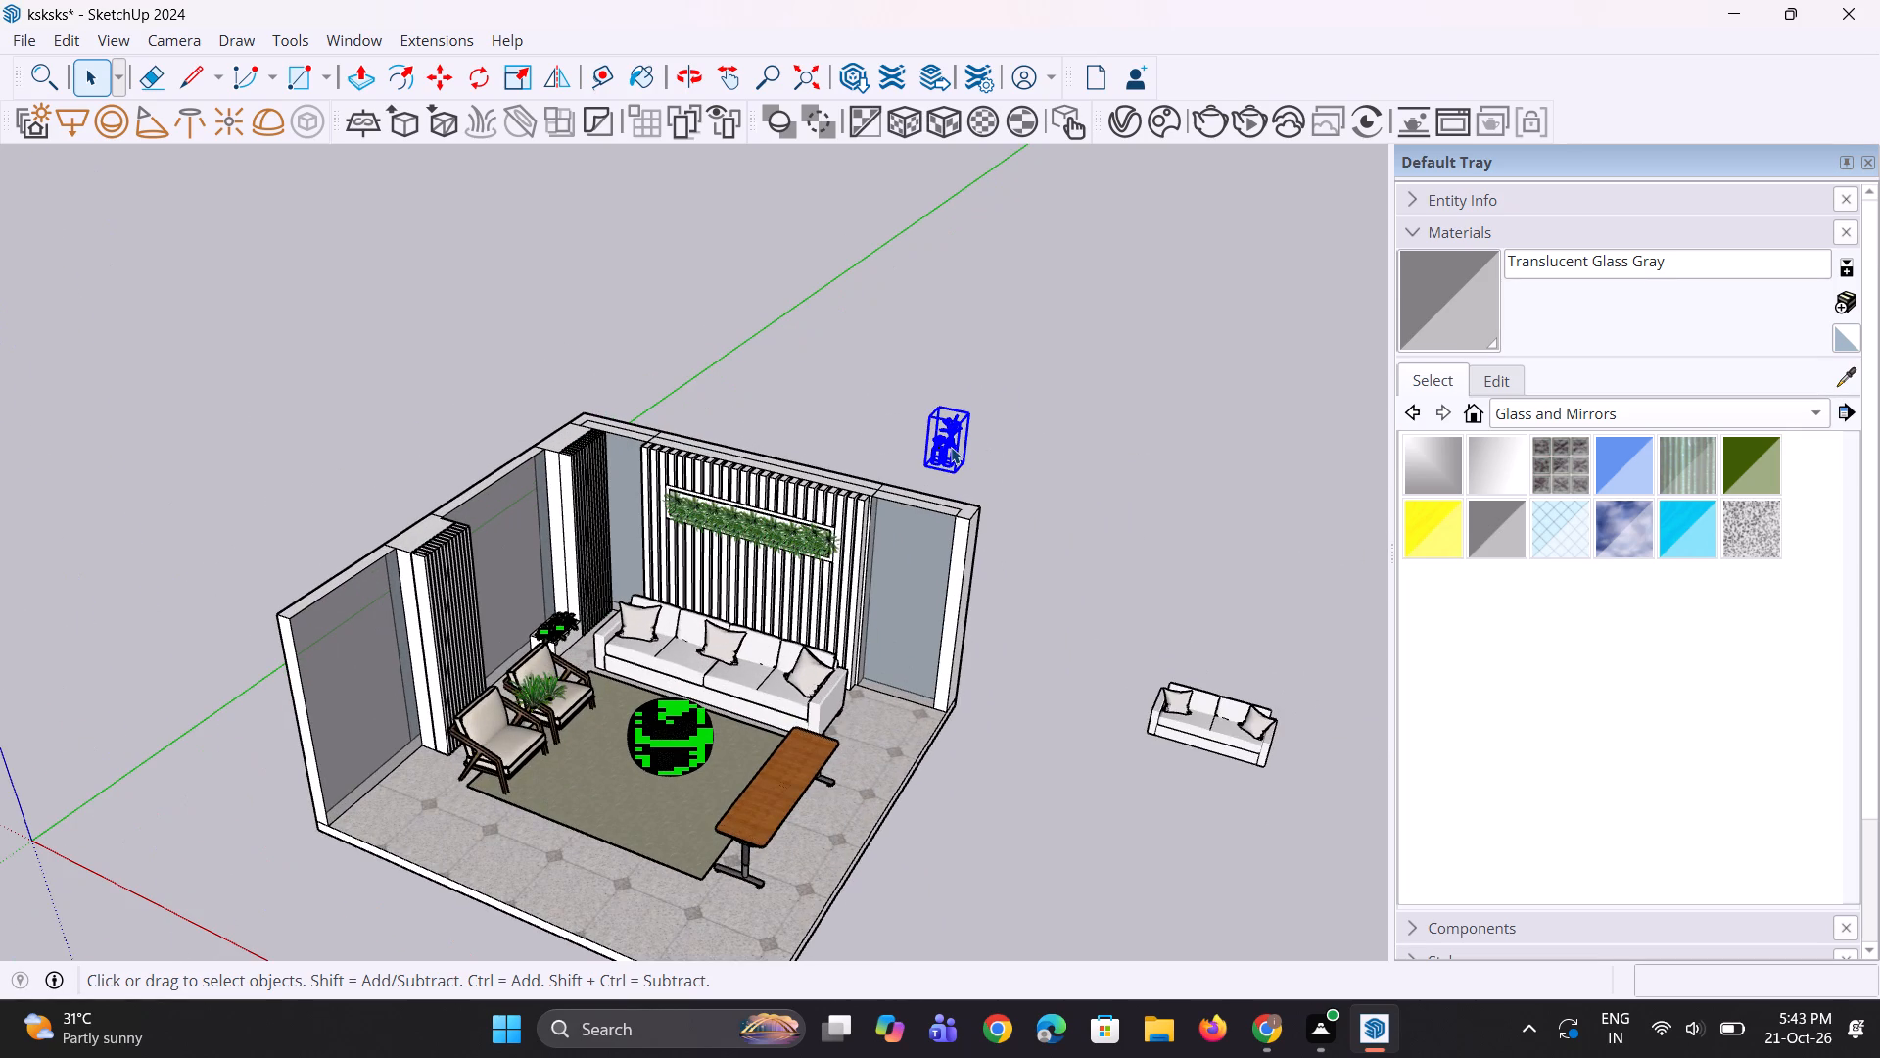
key(Delete)
Move the round glass side table about 71' 11" into the room, to the corner between the sofa and the rear armchair.
scroll(822, 502, down, 5)
scroll(1253, 557, up, 2)
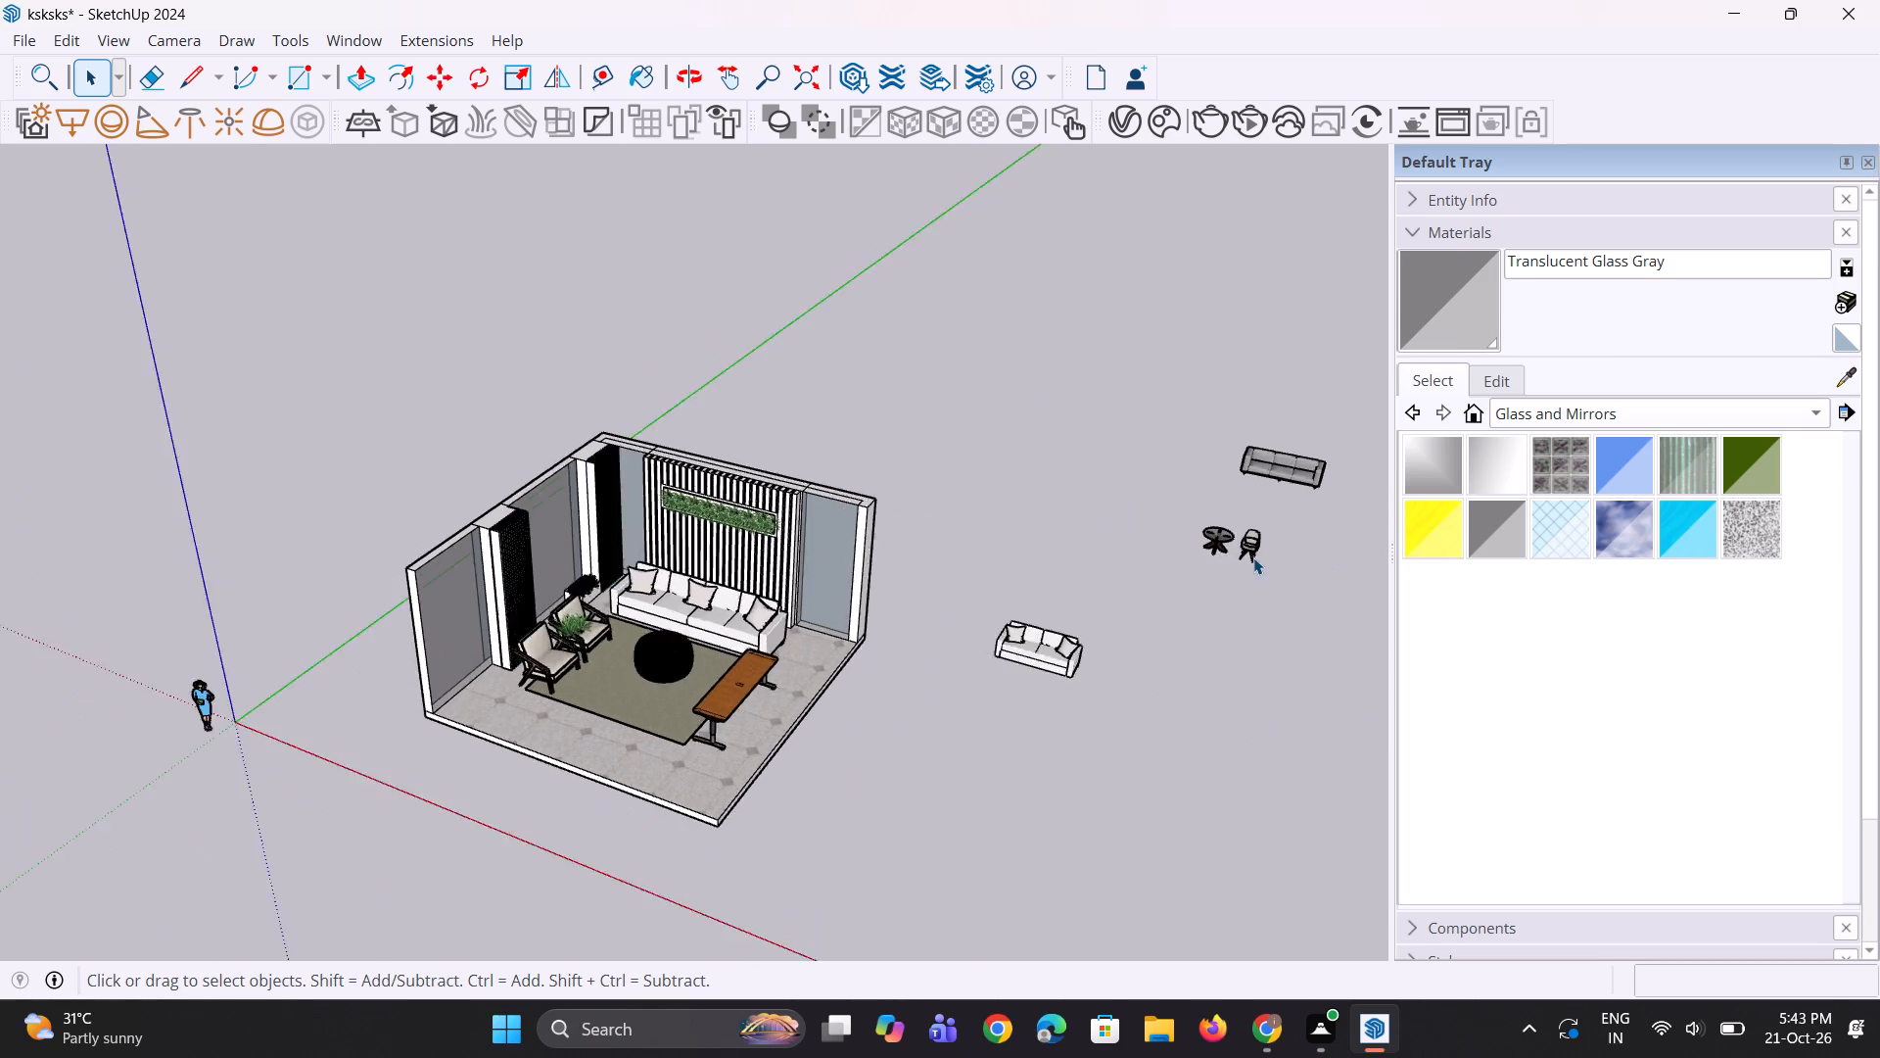
scroll(1253, 557, up, 1)
click(1214, 535)
scroll(1214, 536, up, 8)
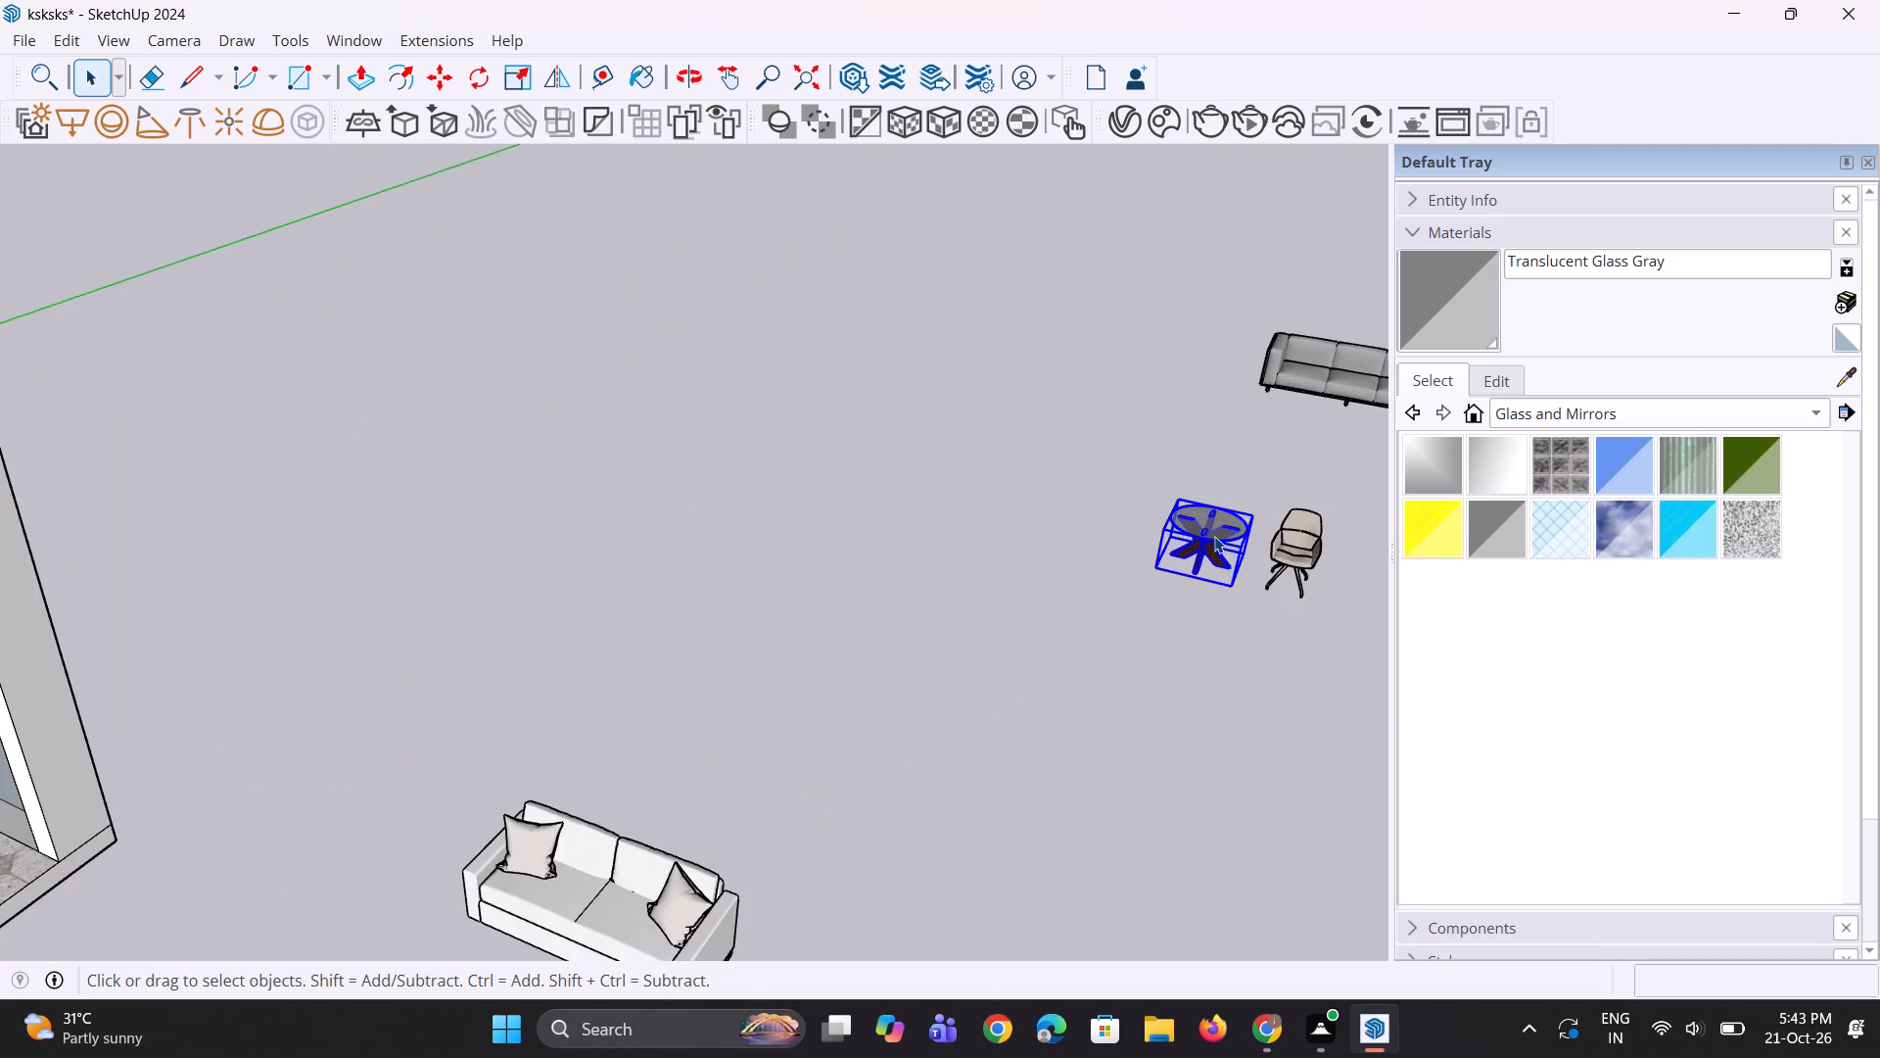
key(m)
drag(1215, 576, 1191, 665)
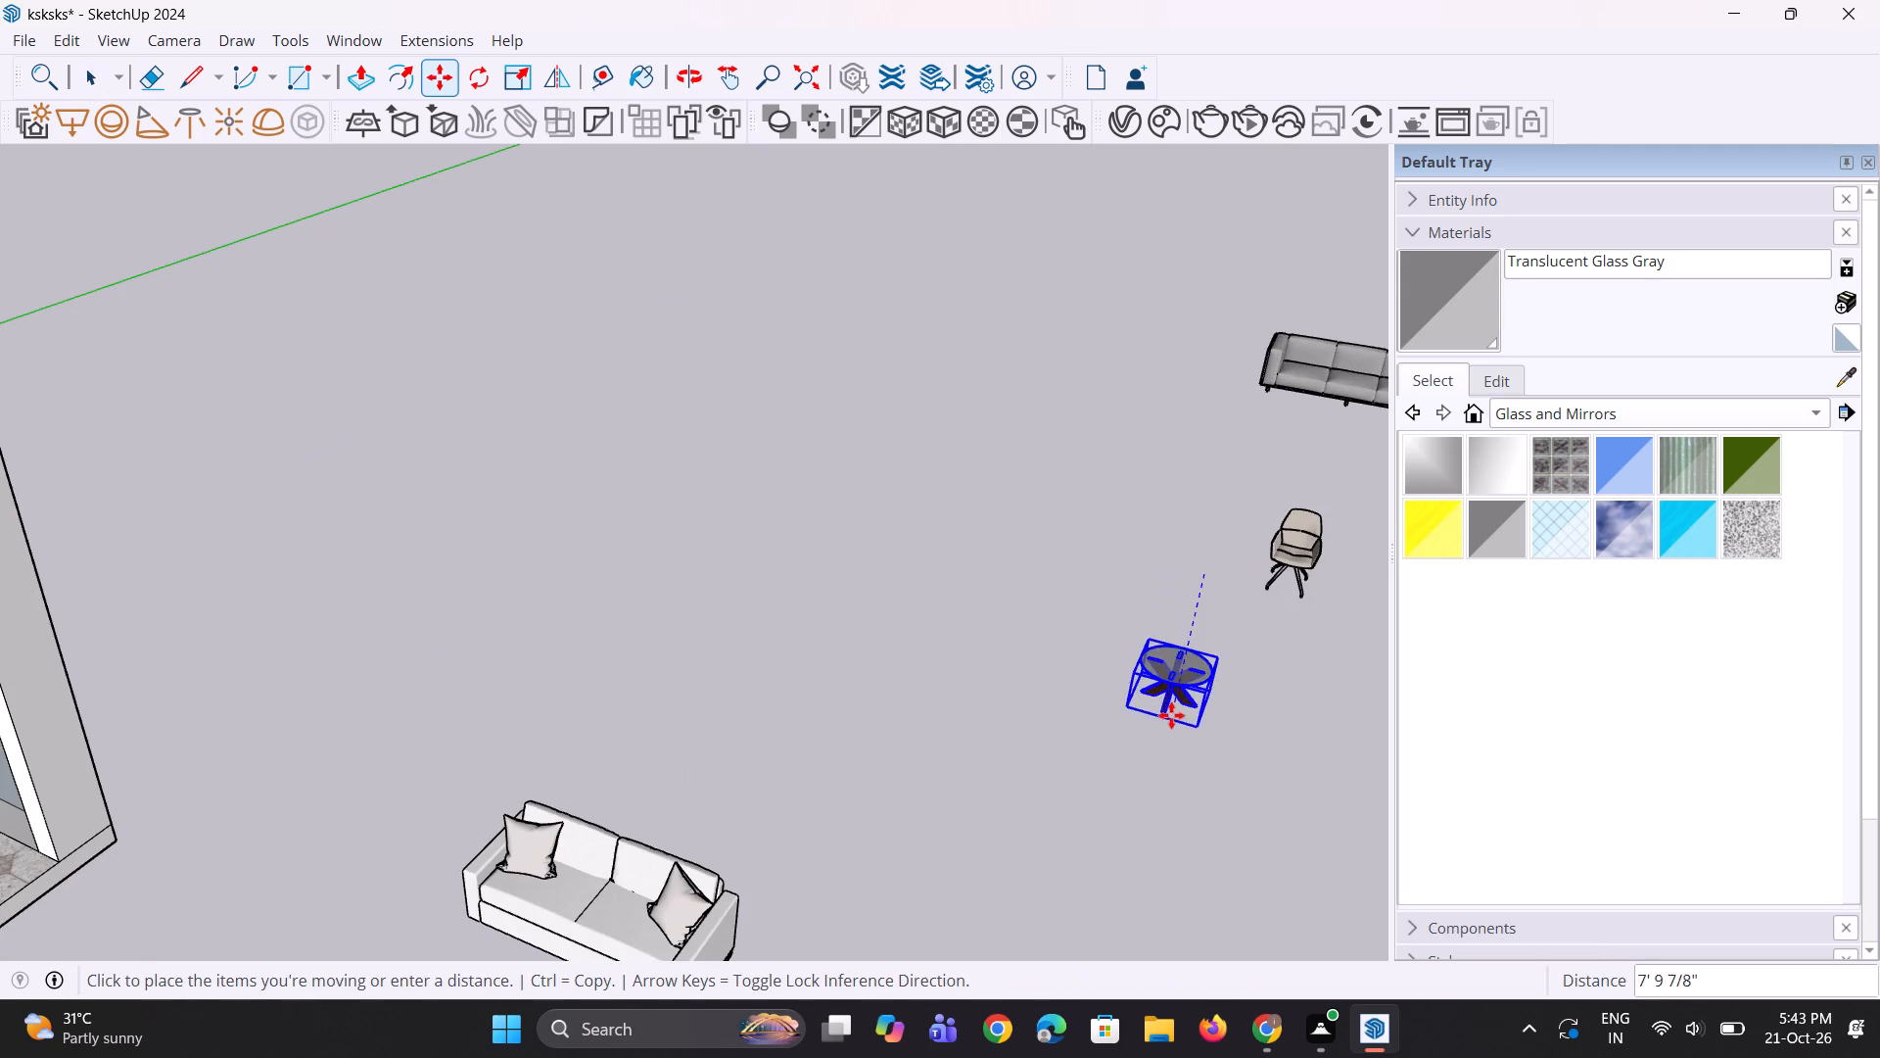
scroll(1181, 693, down, 9)
scroll(315, 728, up, 3)
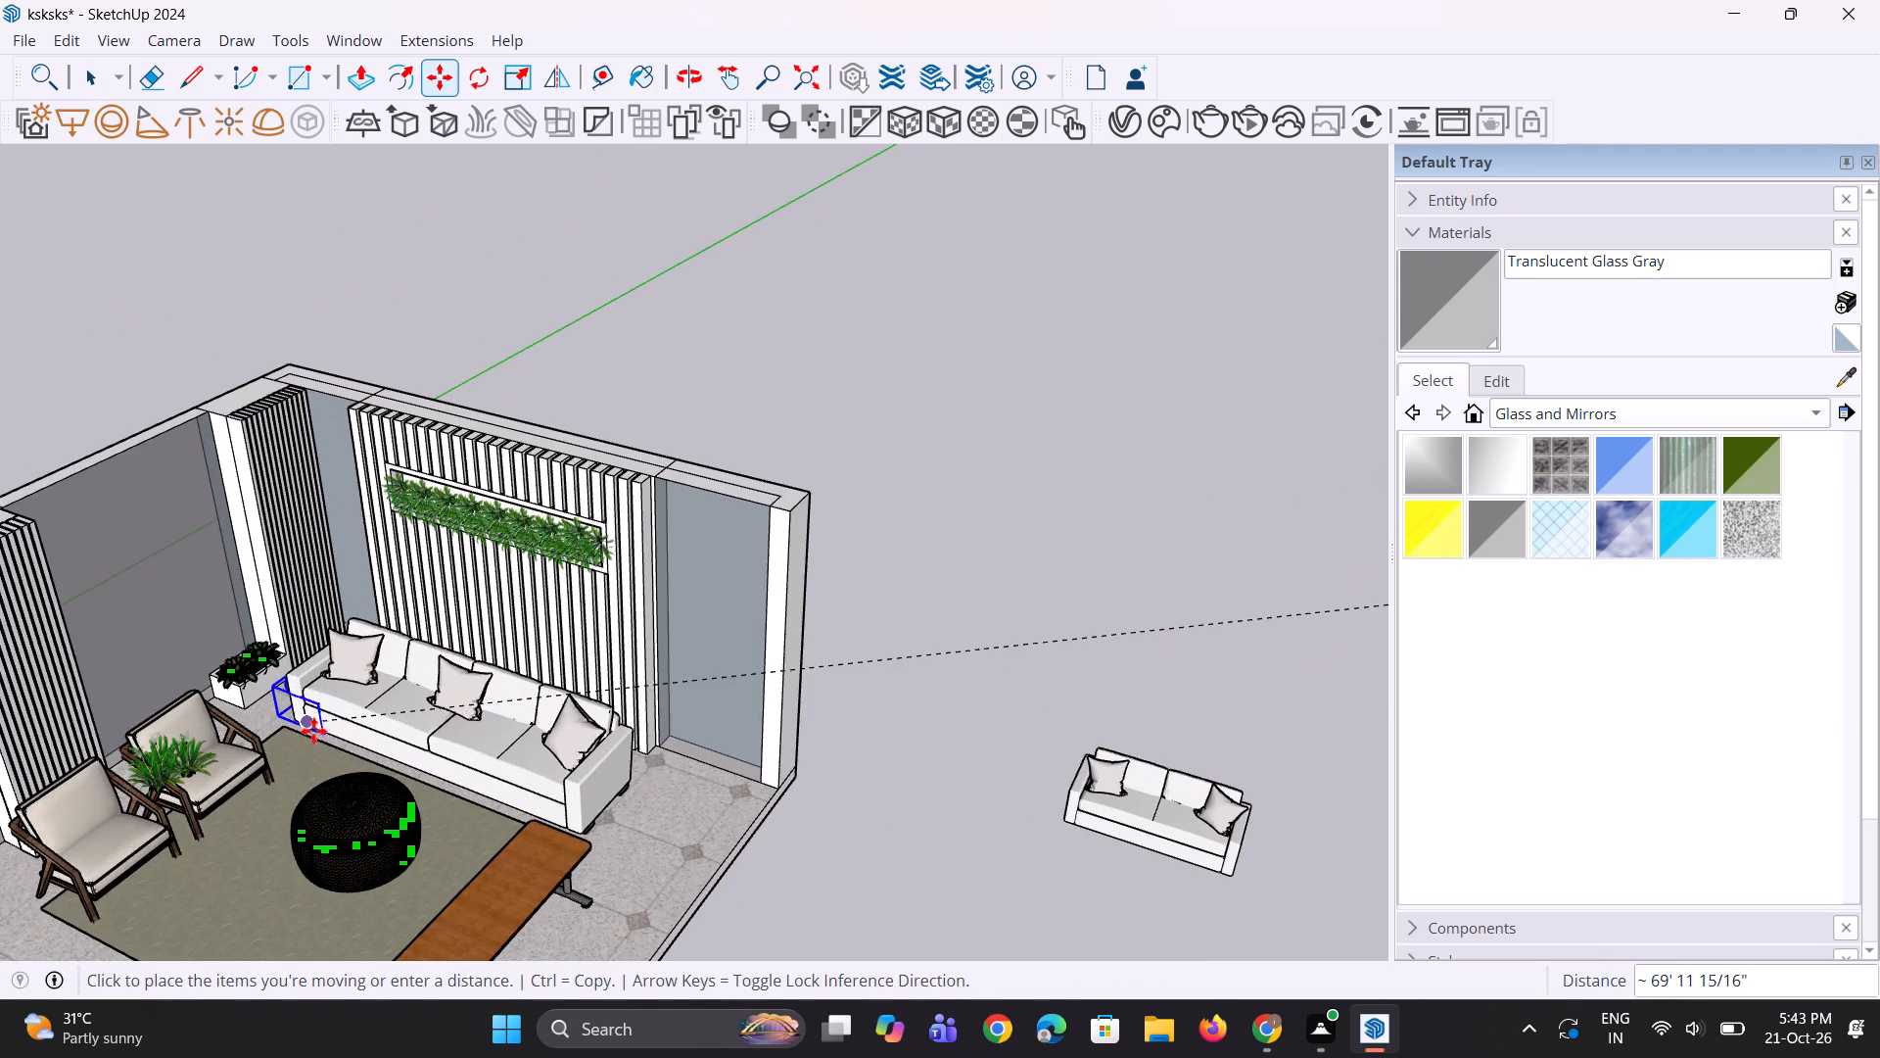
scroll(302, 757, up, 4)
click(246, 745)
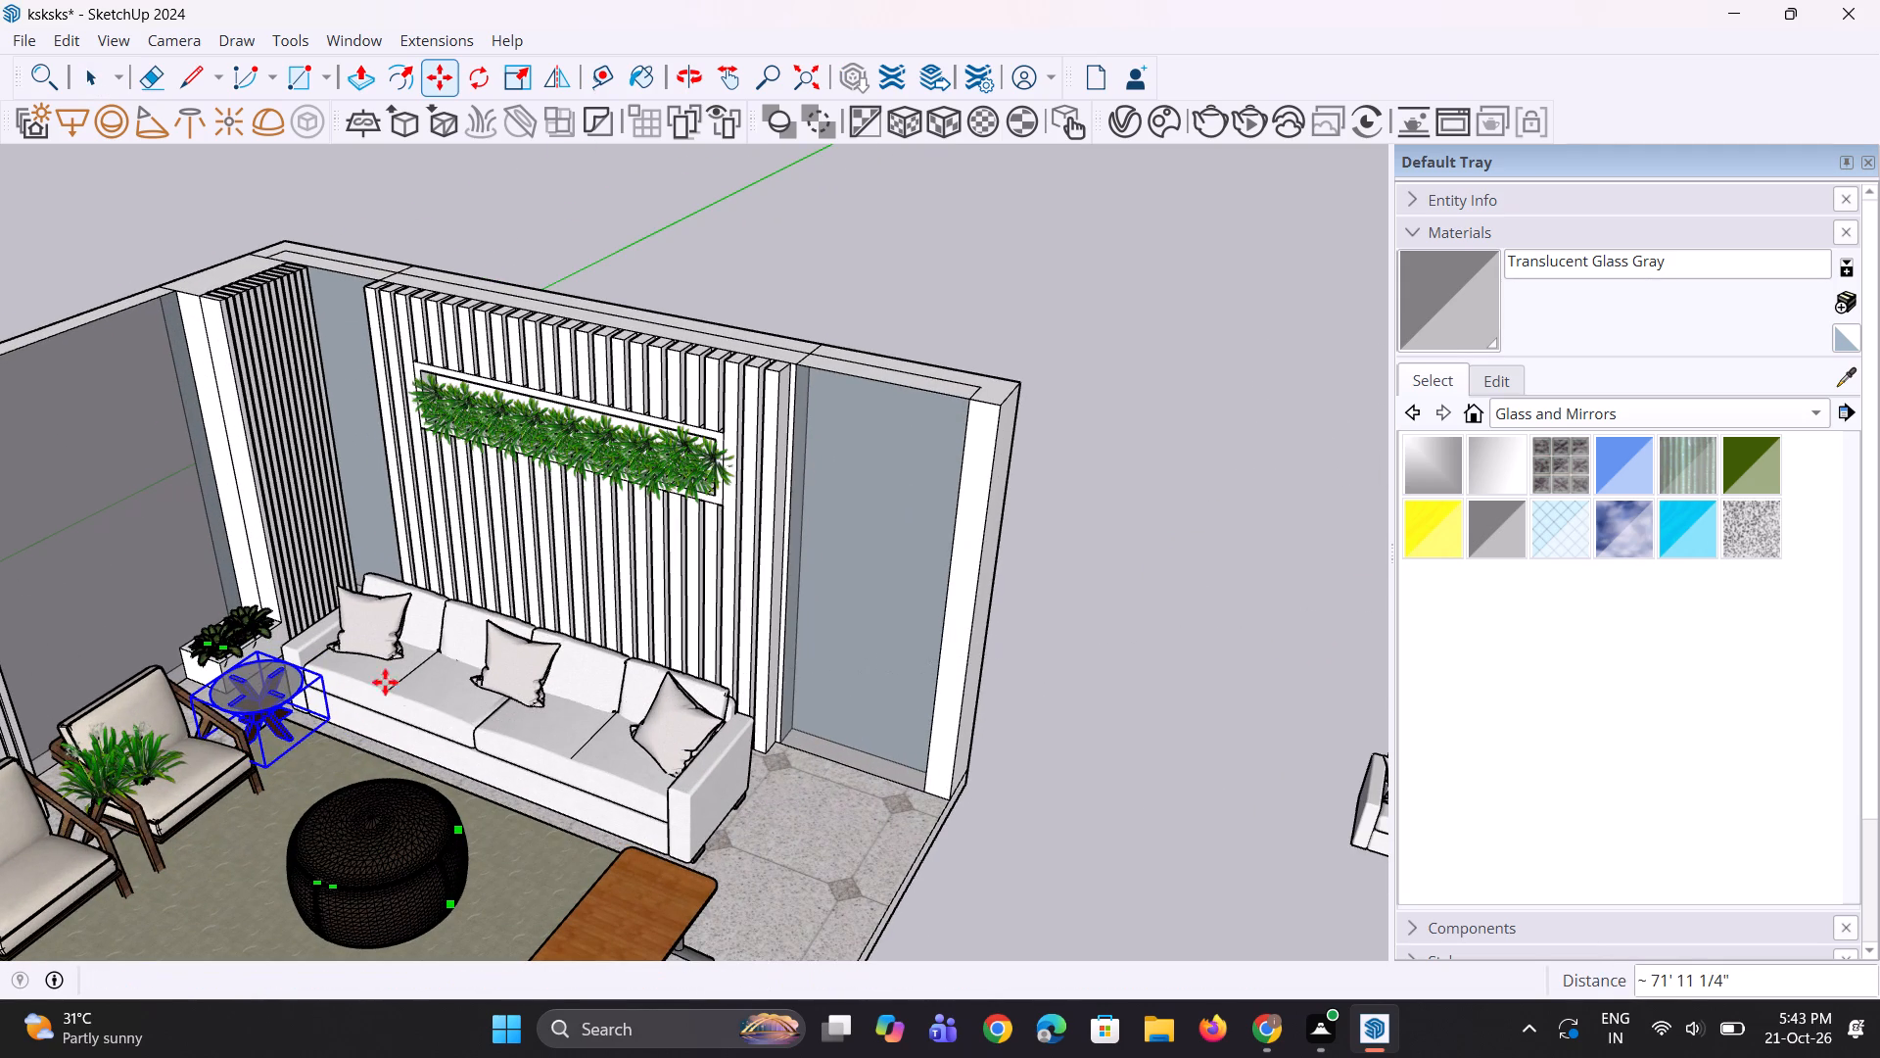
middle_drag(420, 714, 479, 831)
scroll(411, 657, down, 5)
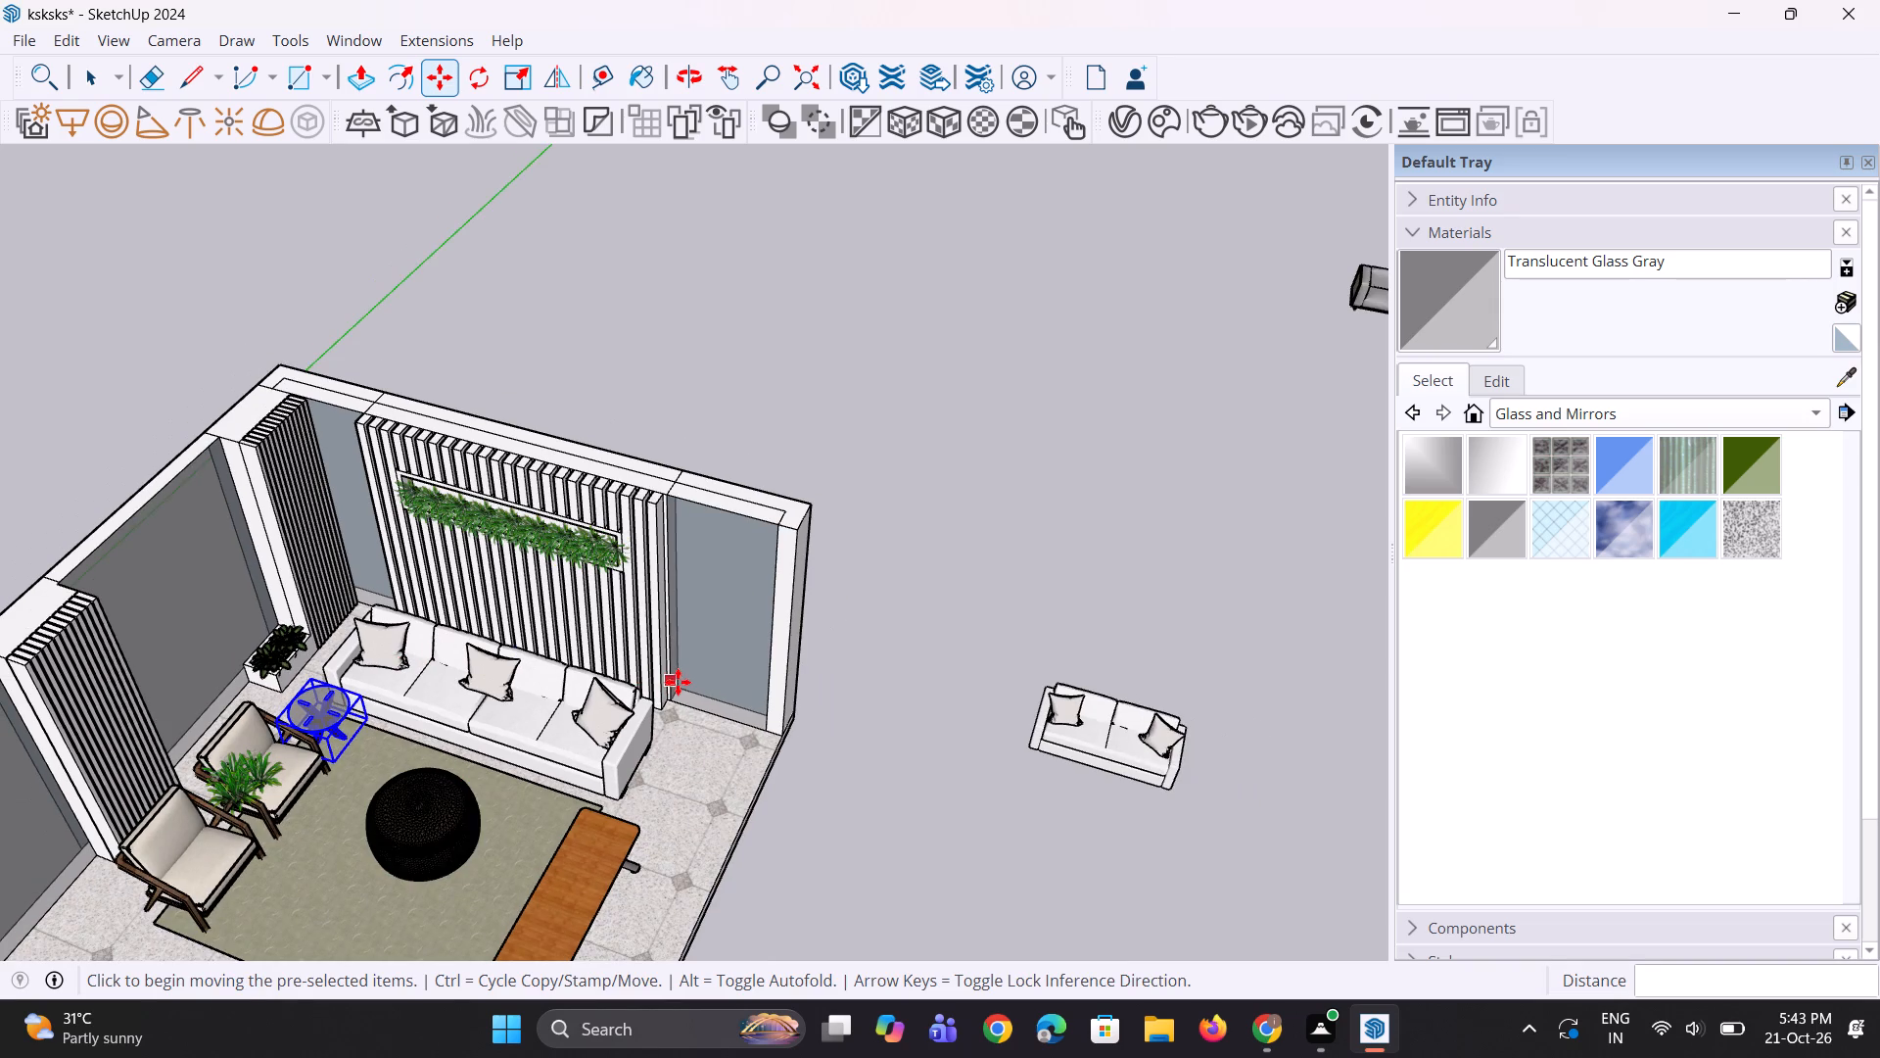
key(space)
key(space)
click(960, 777)
Save the model.
key(ctrl+s)
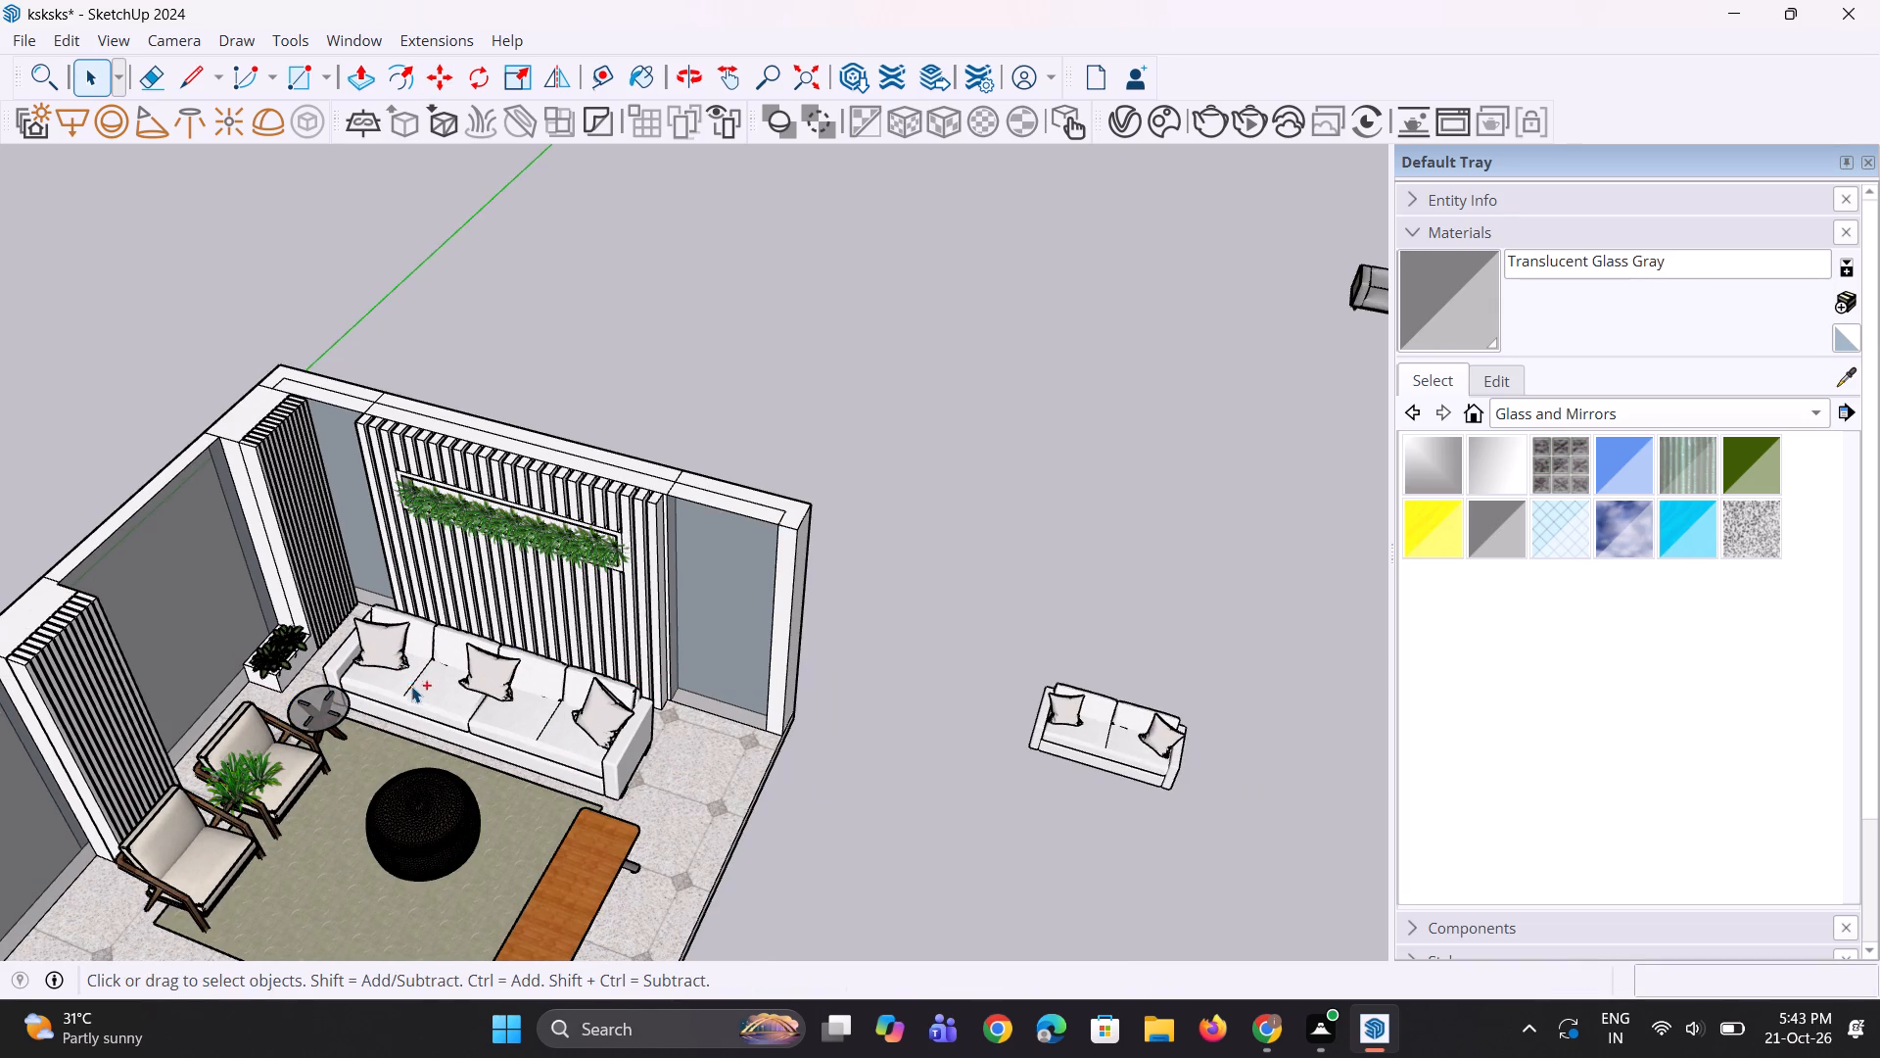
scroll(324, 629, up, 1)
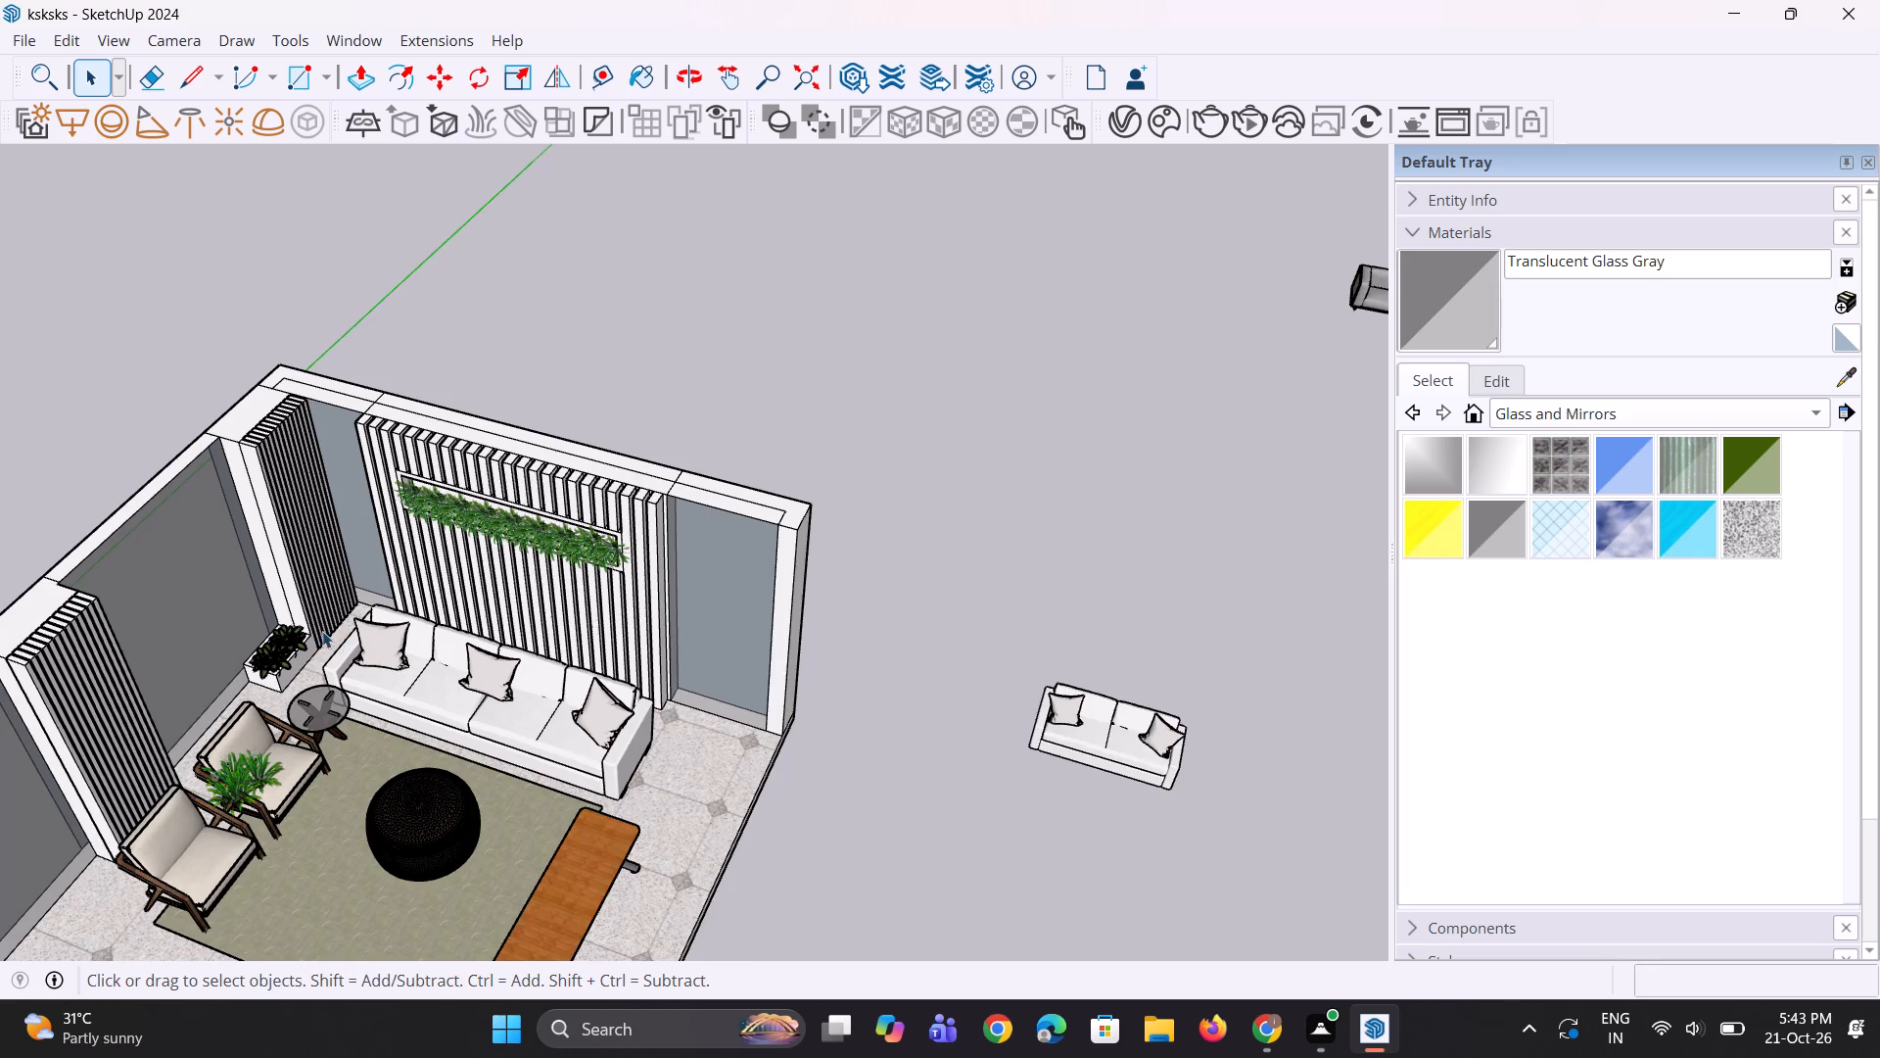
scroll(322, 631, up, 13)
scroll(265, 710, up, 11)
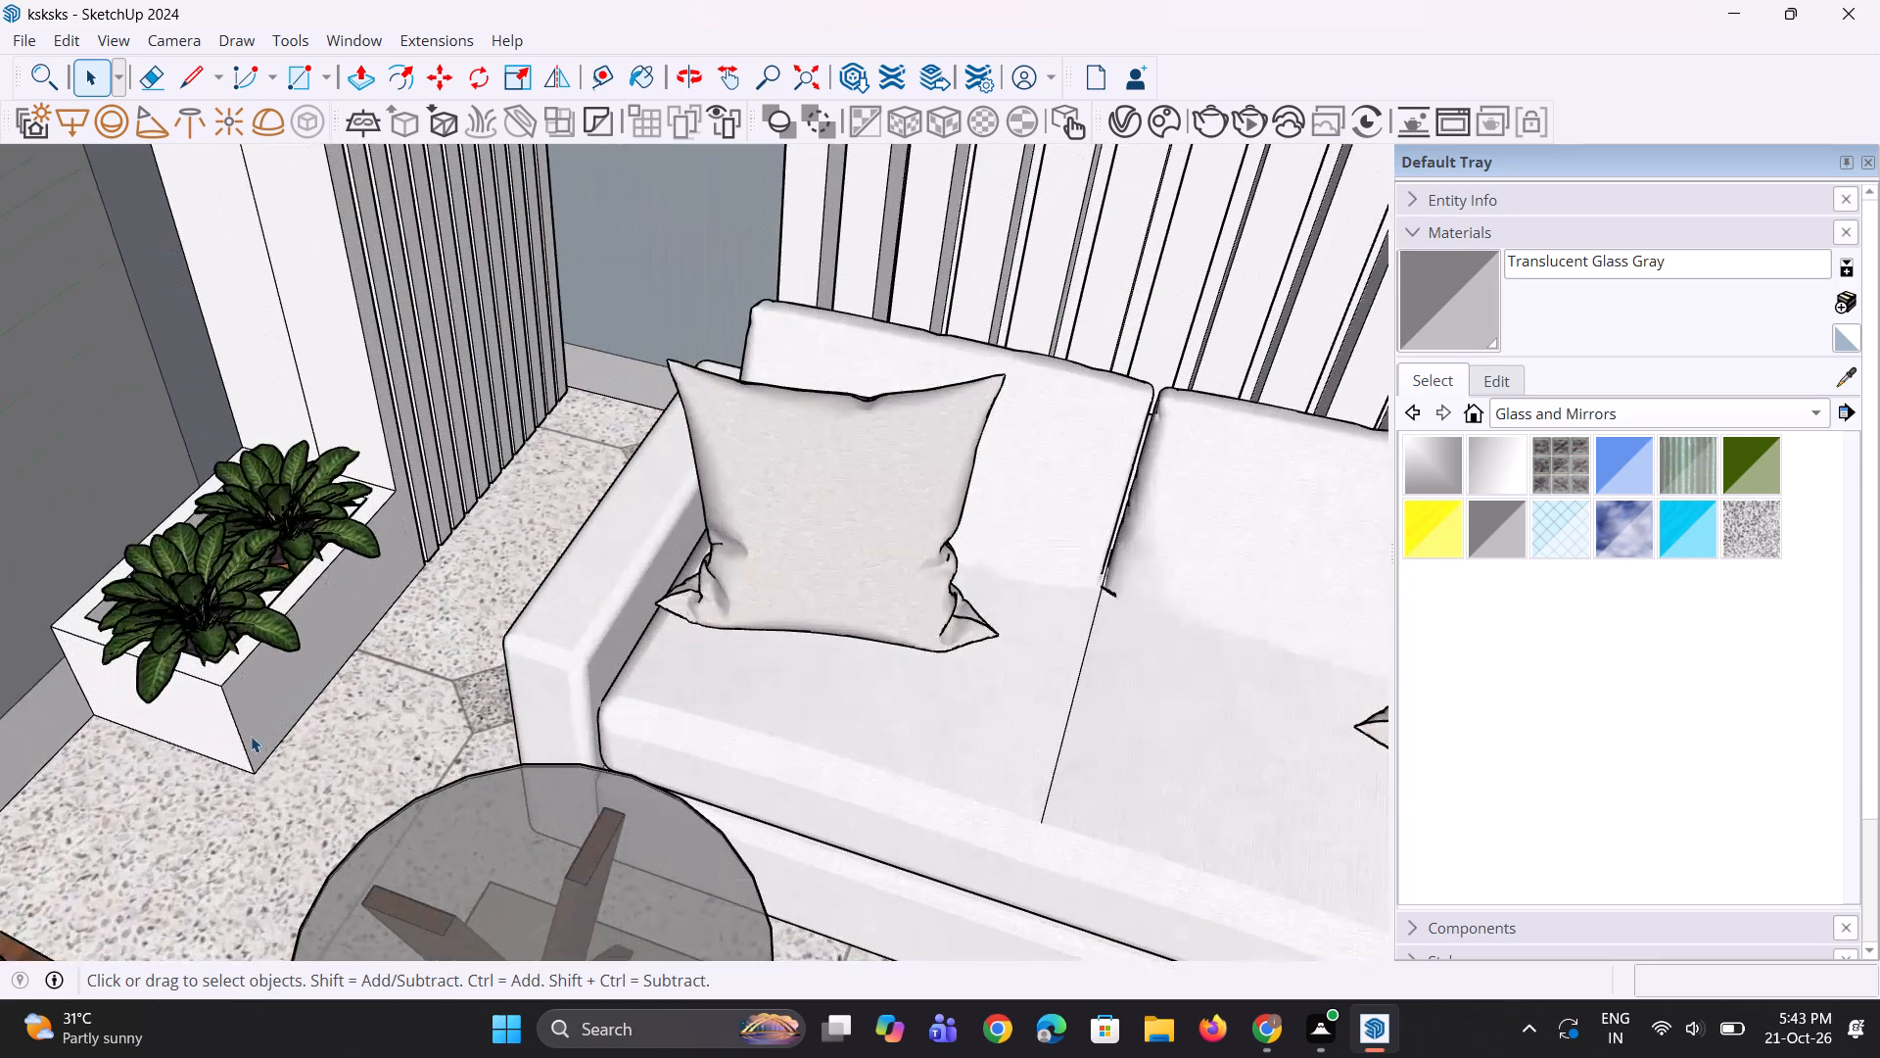
Copy the planter box's outer vertical corner edge 2 1/16" along its long side facing the sofa.
click(245, 746)
scroll(258, 796, up, 6)
key(m)
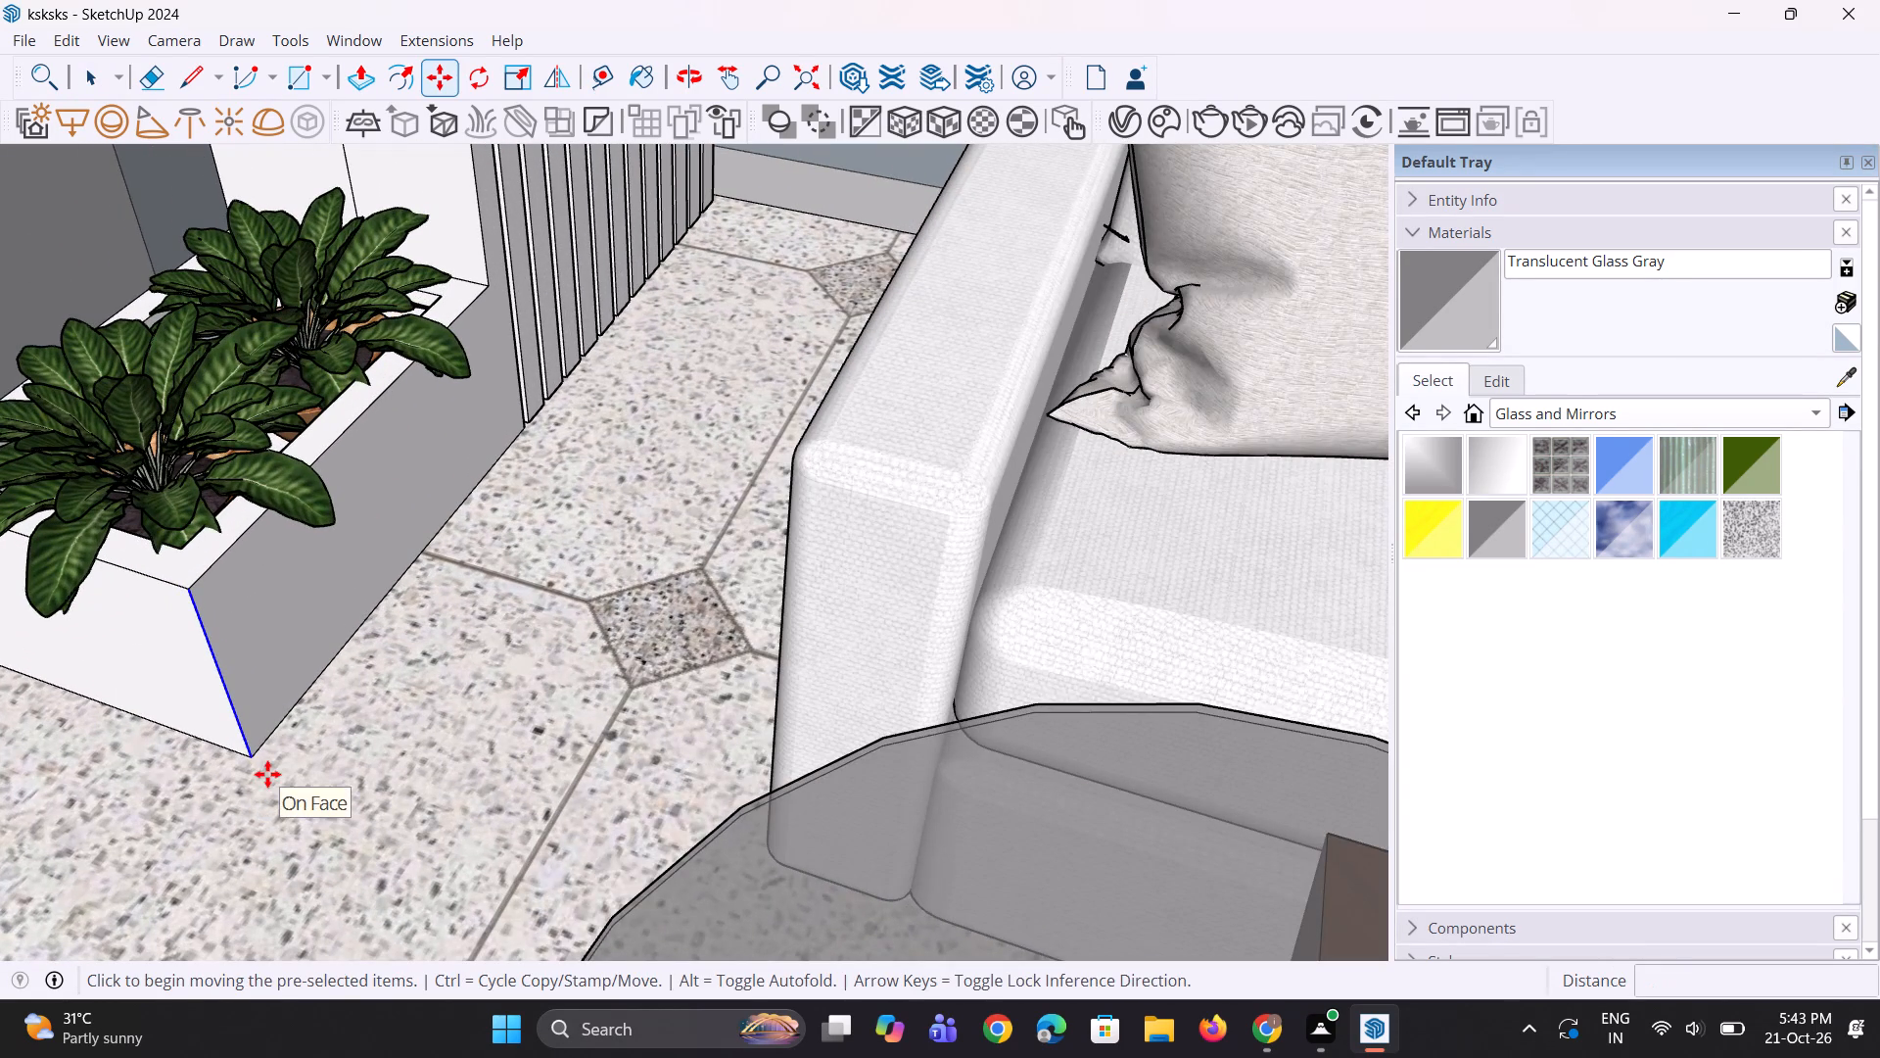
scroll(272, 765, up, 3)
click(254, 749)
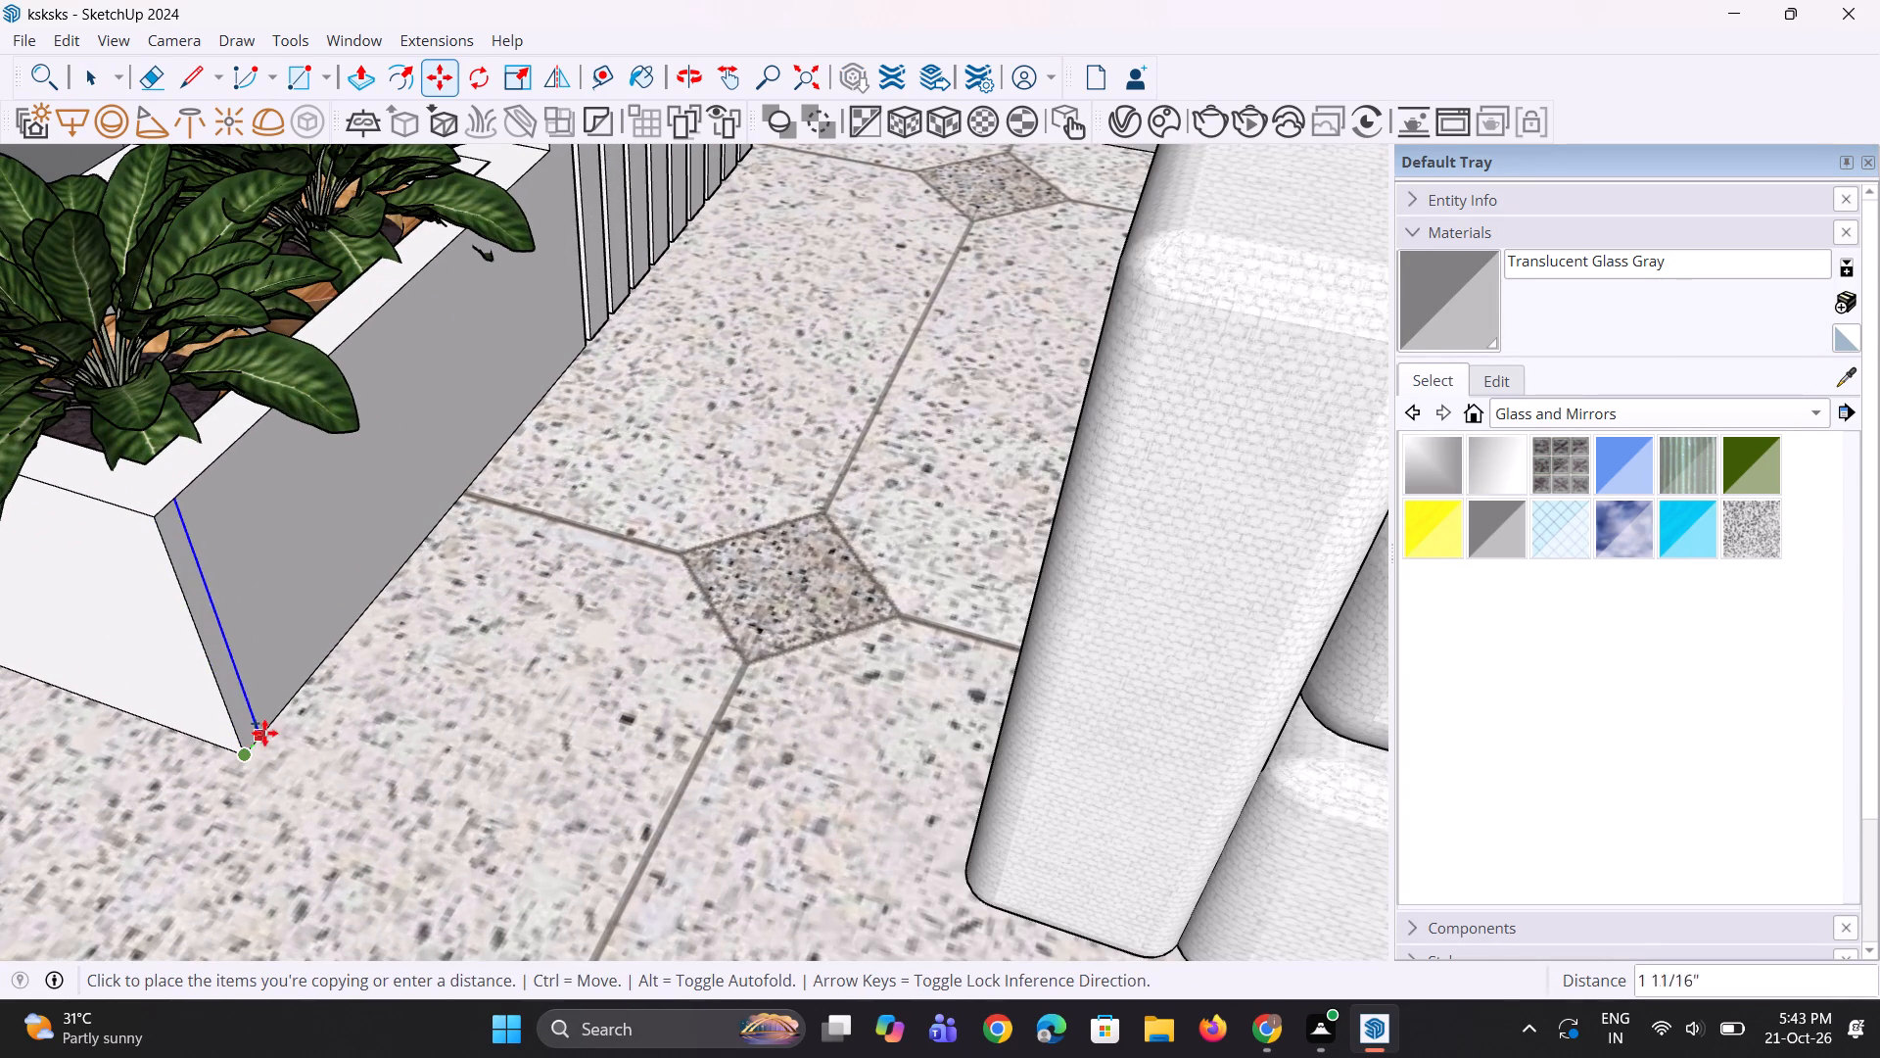
click(265, 730)
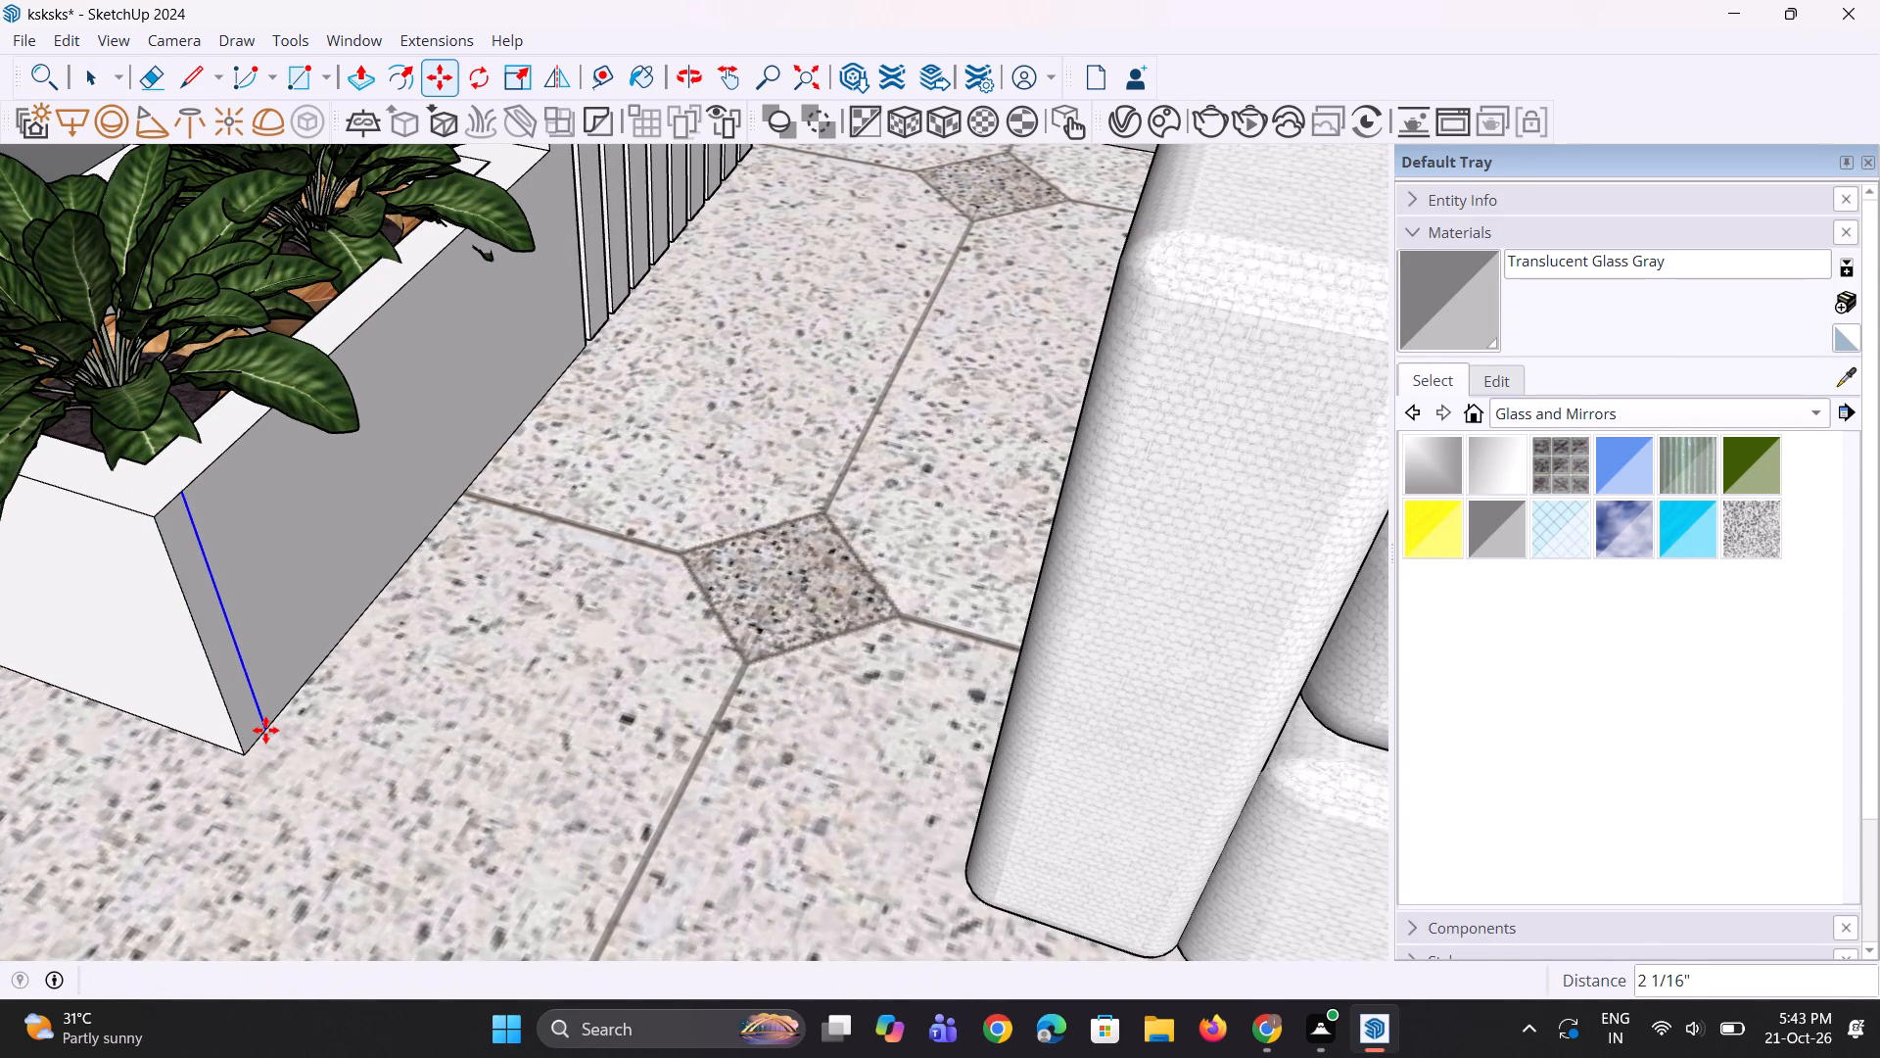
Push/Pull the narrow strip at the planter's corner outward to form a vertical slat.
key(bracketleft)
key(p)
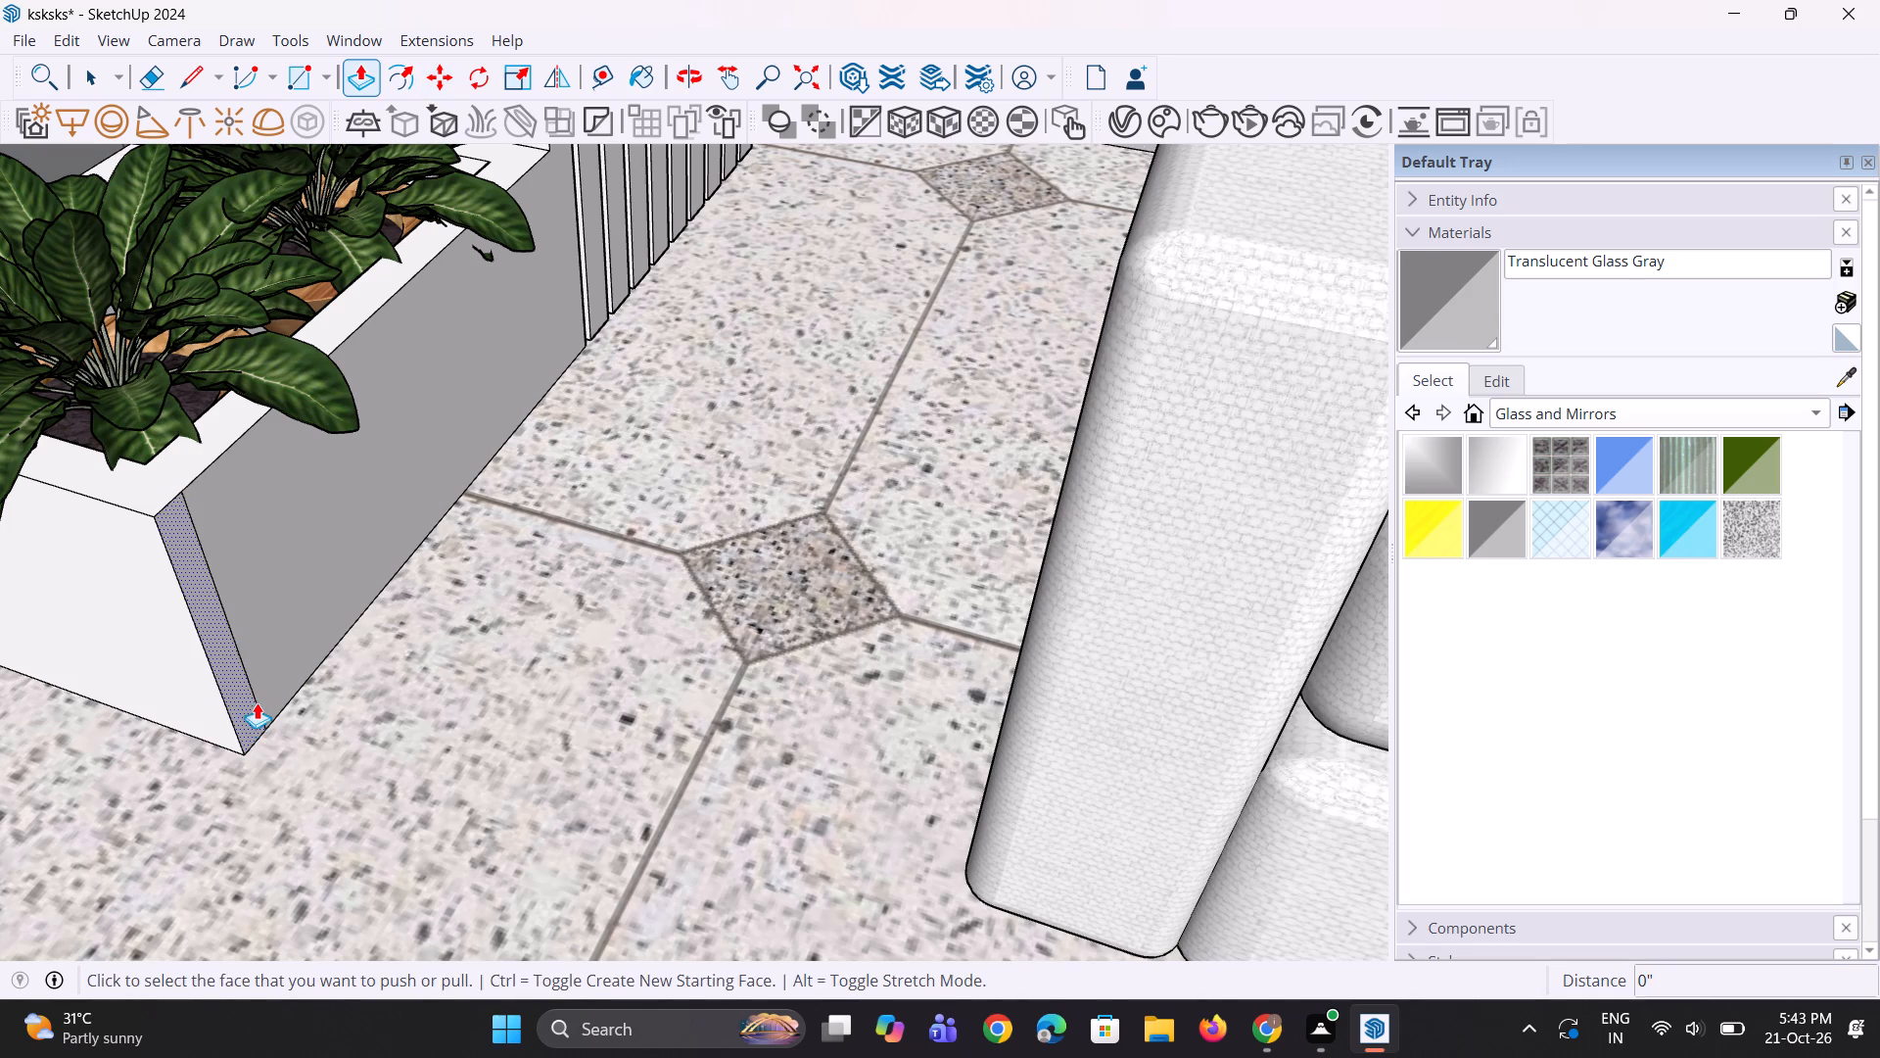
click(255, 700)
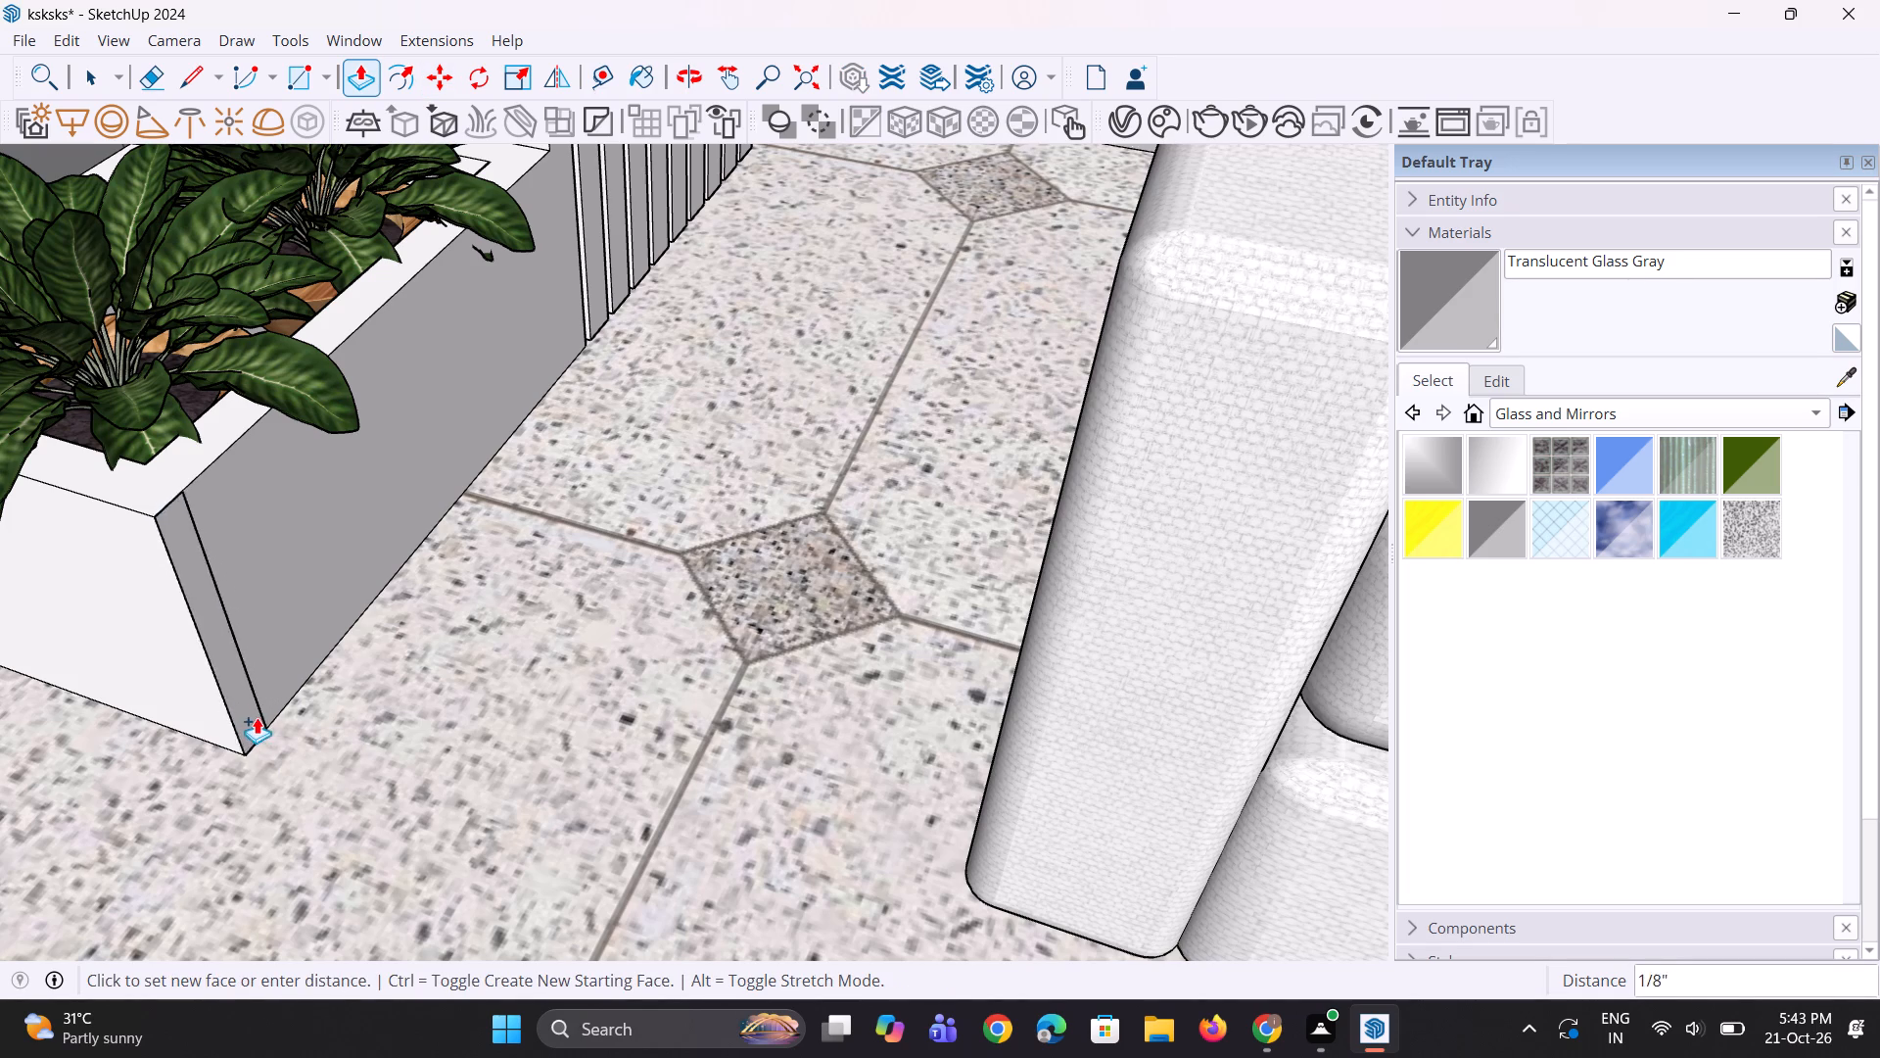
click(269, 728)
key(space)
key(space)
Select the front, top and side faces of the new slat and make them a group.
click(244, 713)
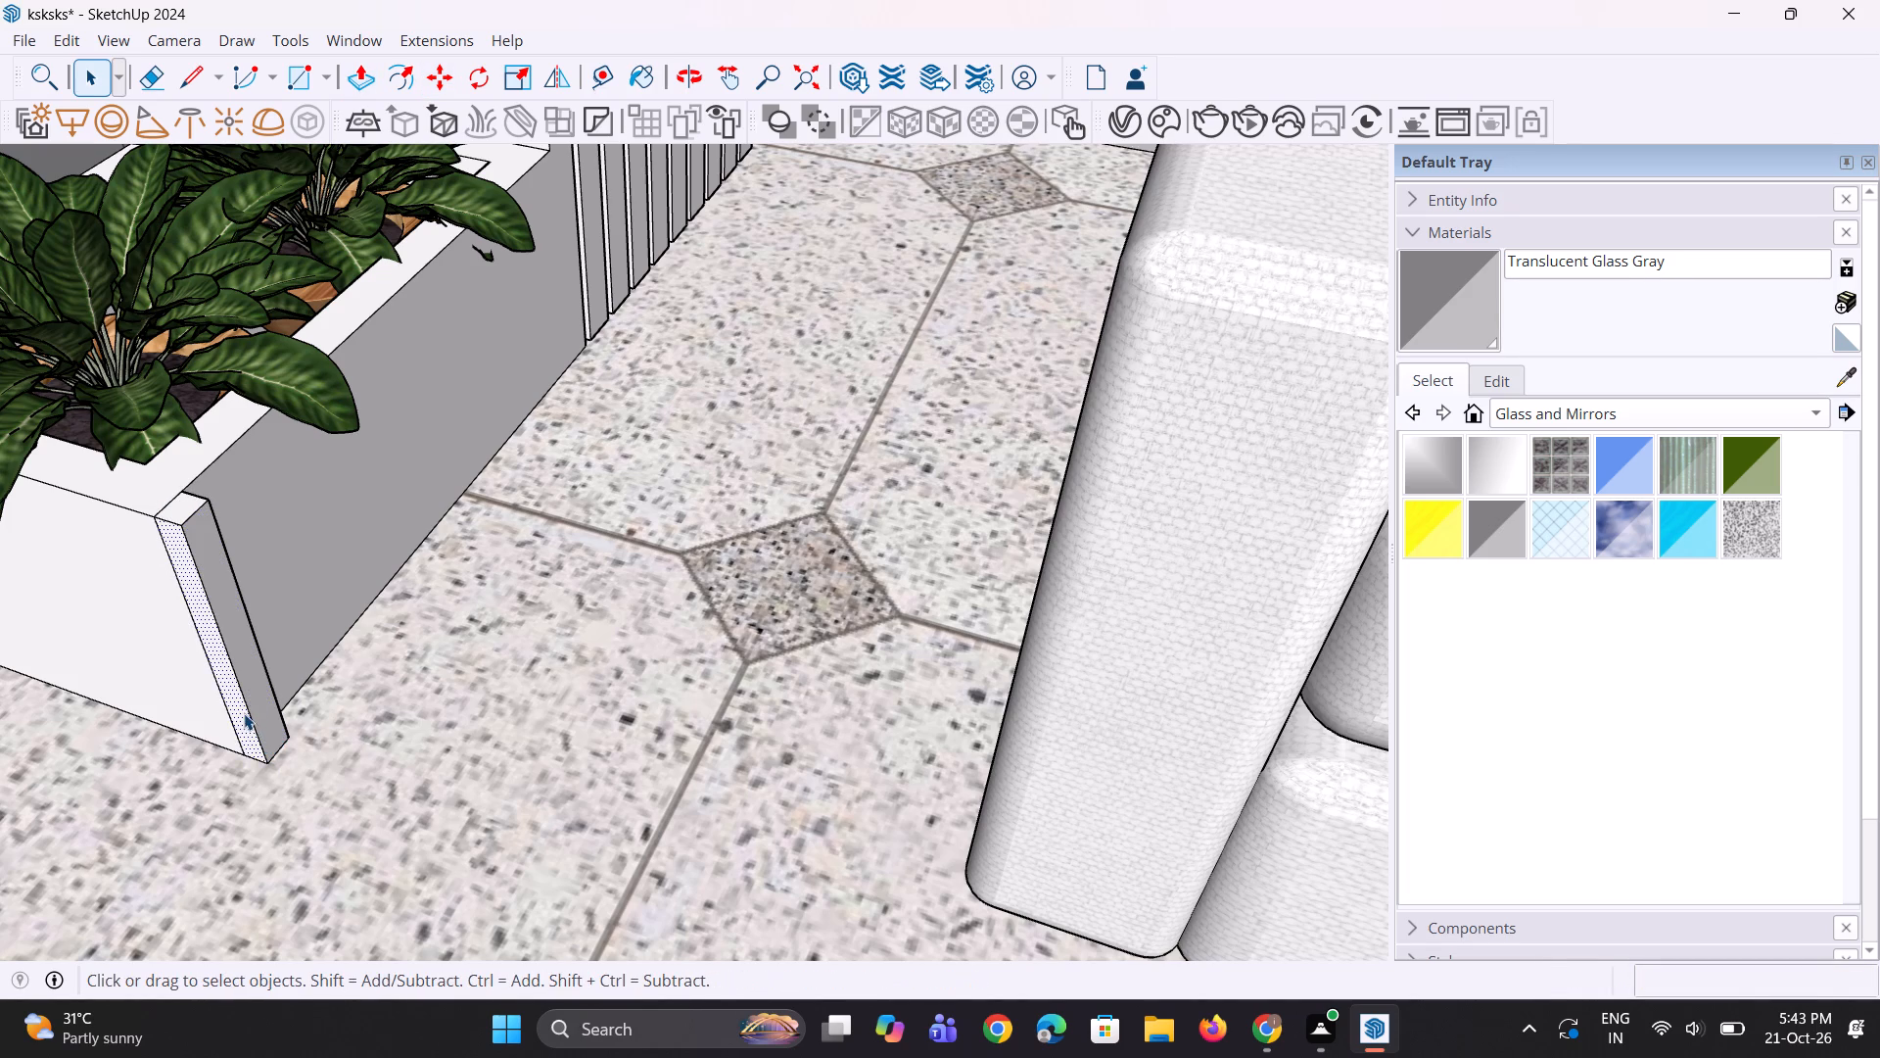
scroll(254, 701, up, 3)
ctrl+click(258, 692)
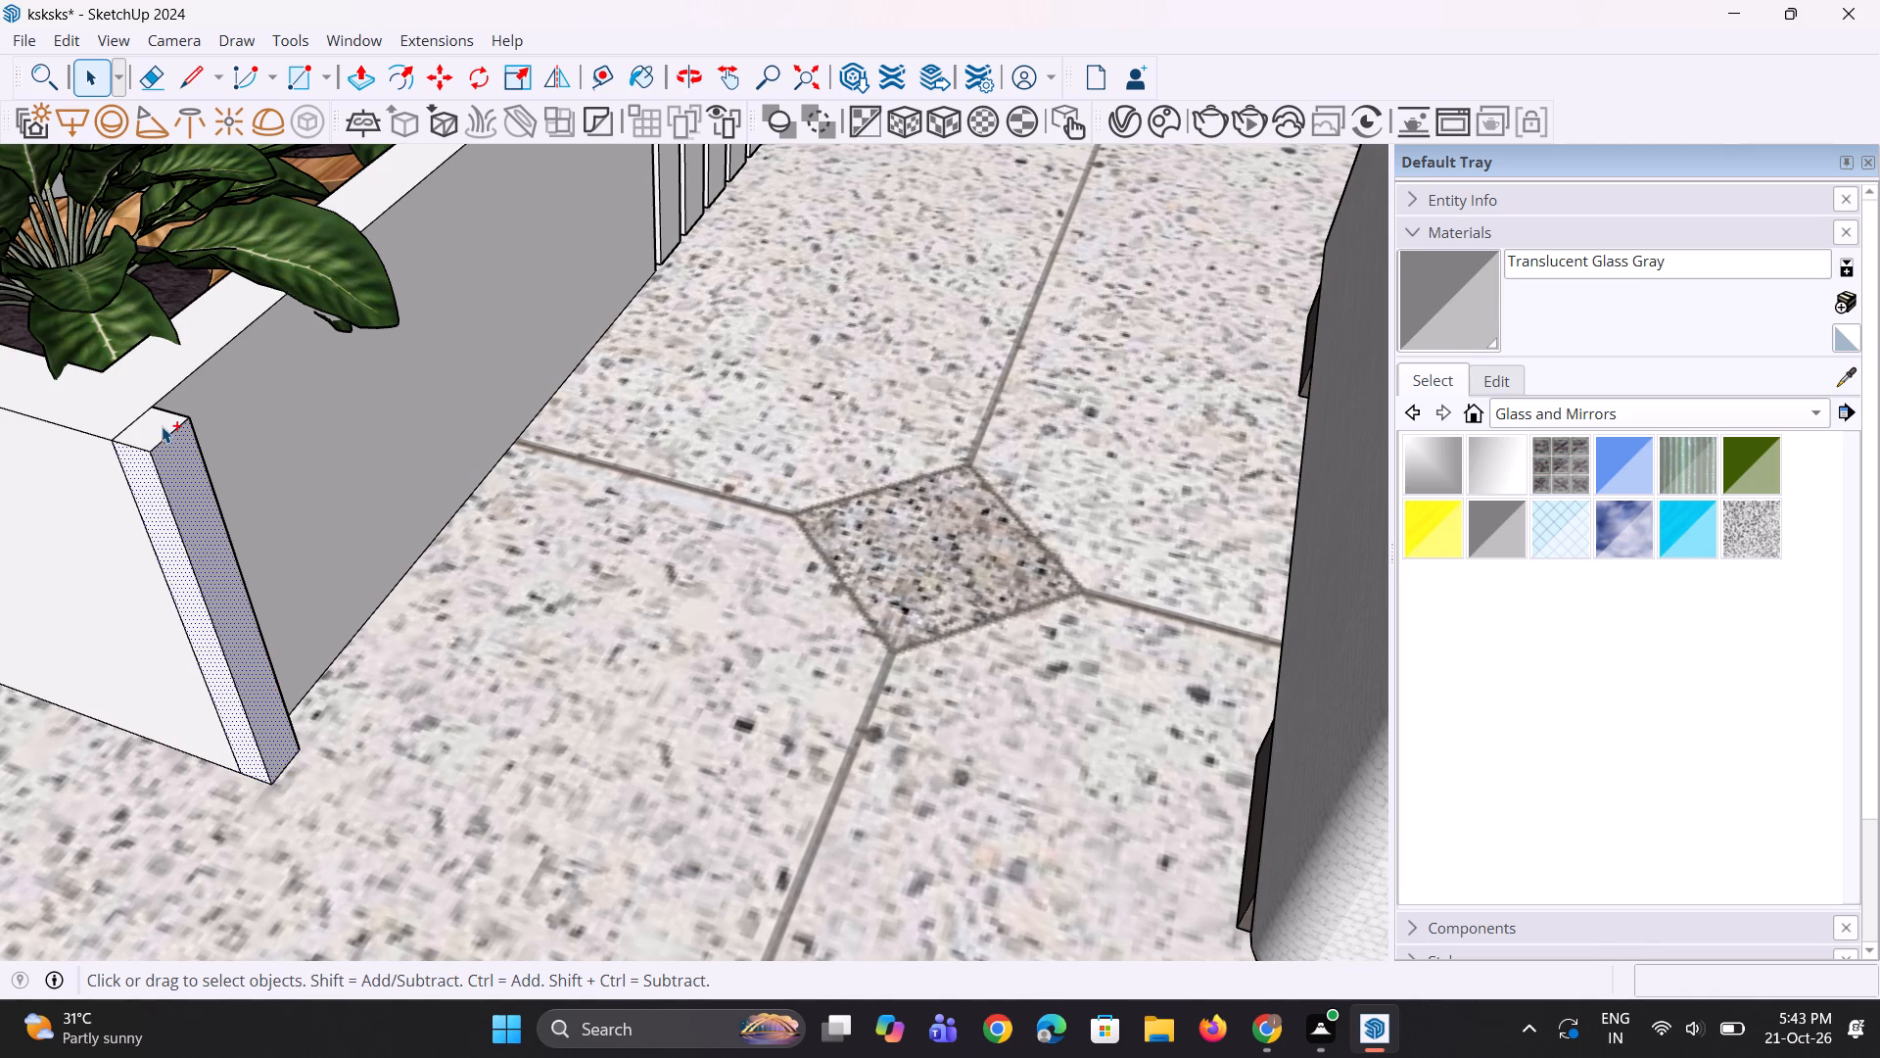
ctrl+click(162, 426)
middle_drag(284, 579, 55, 657)
middle_drag(226, 561, 152, 596)
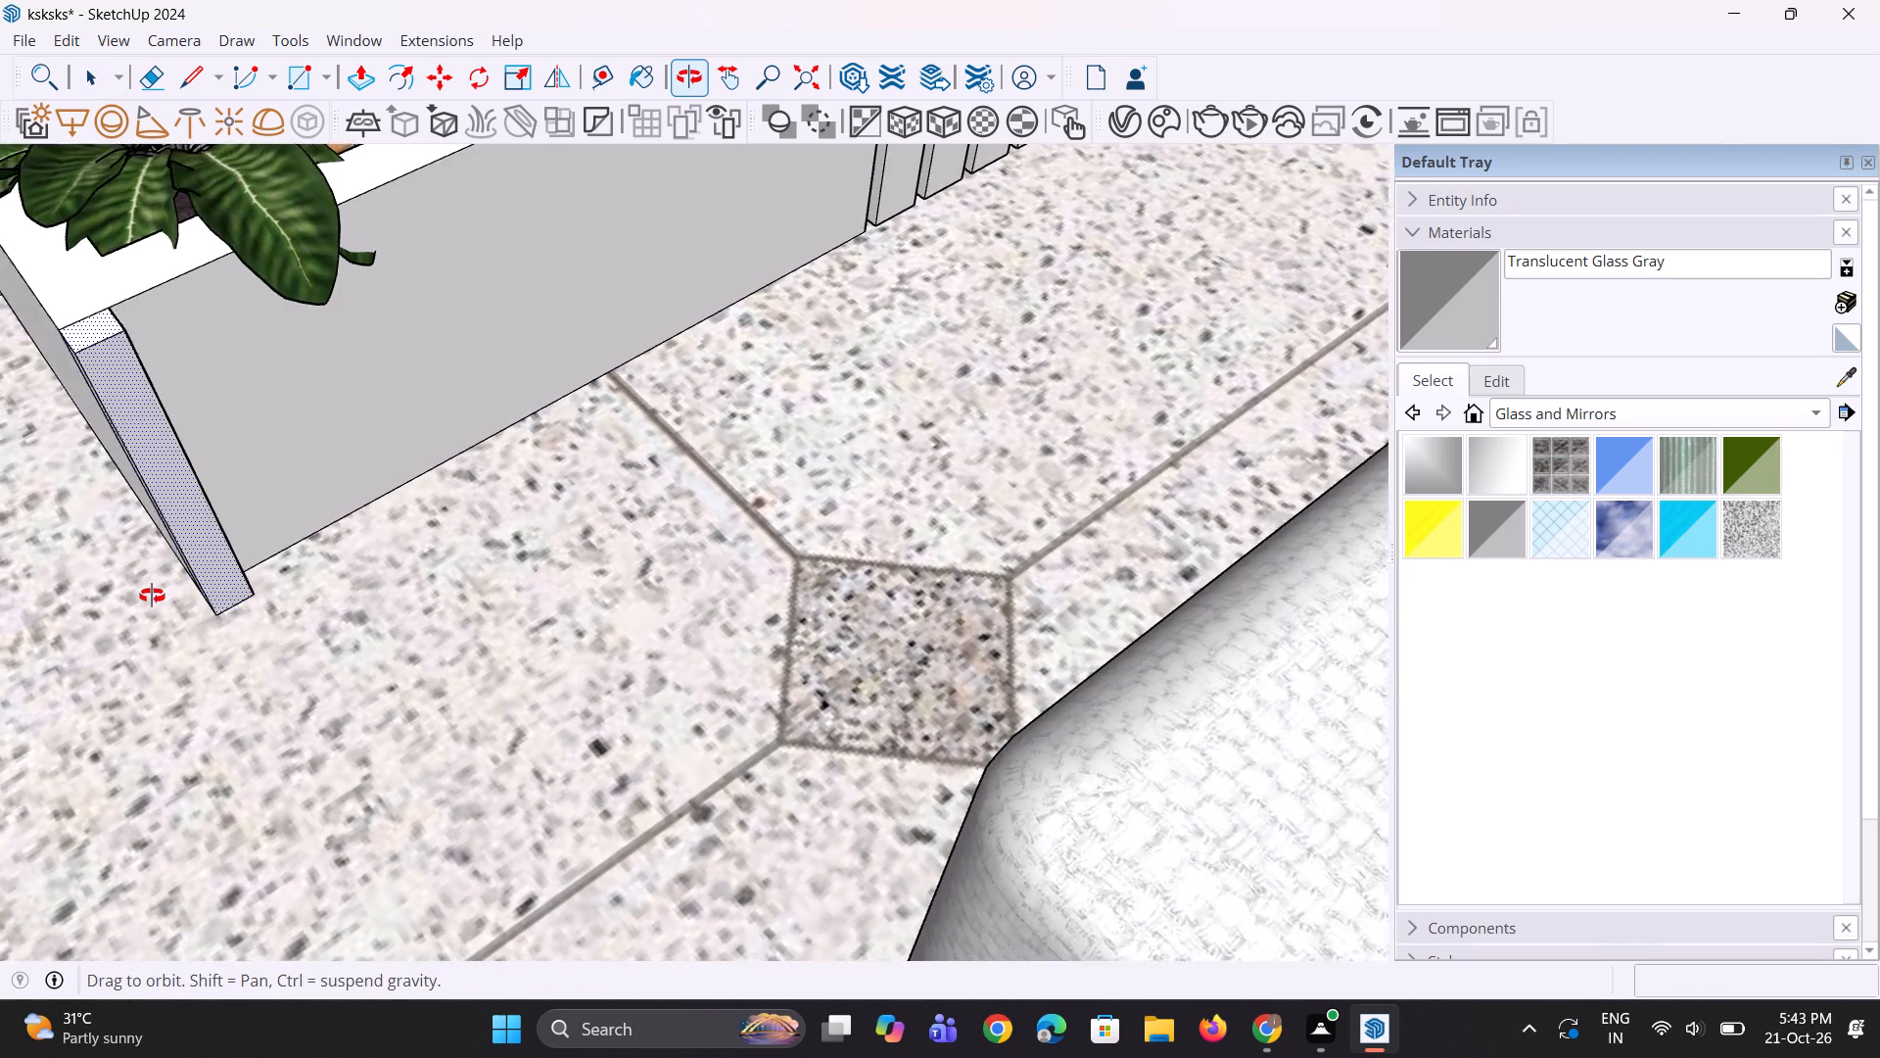
middle_drag(152, 596, 148, 597)
scroll(612, 575, down, 6)
scroll(584, 586, up, 1)
middle_drag(584, 586, 570, 586)
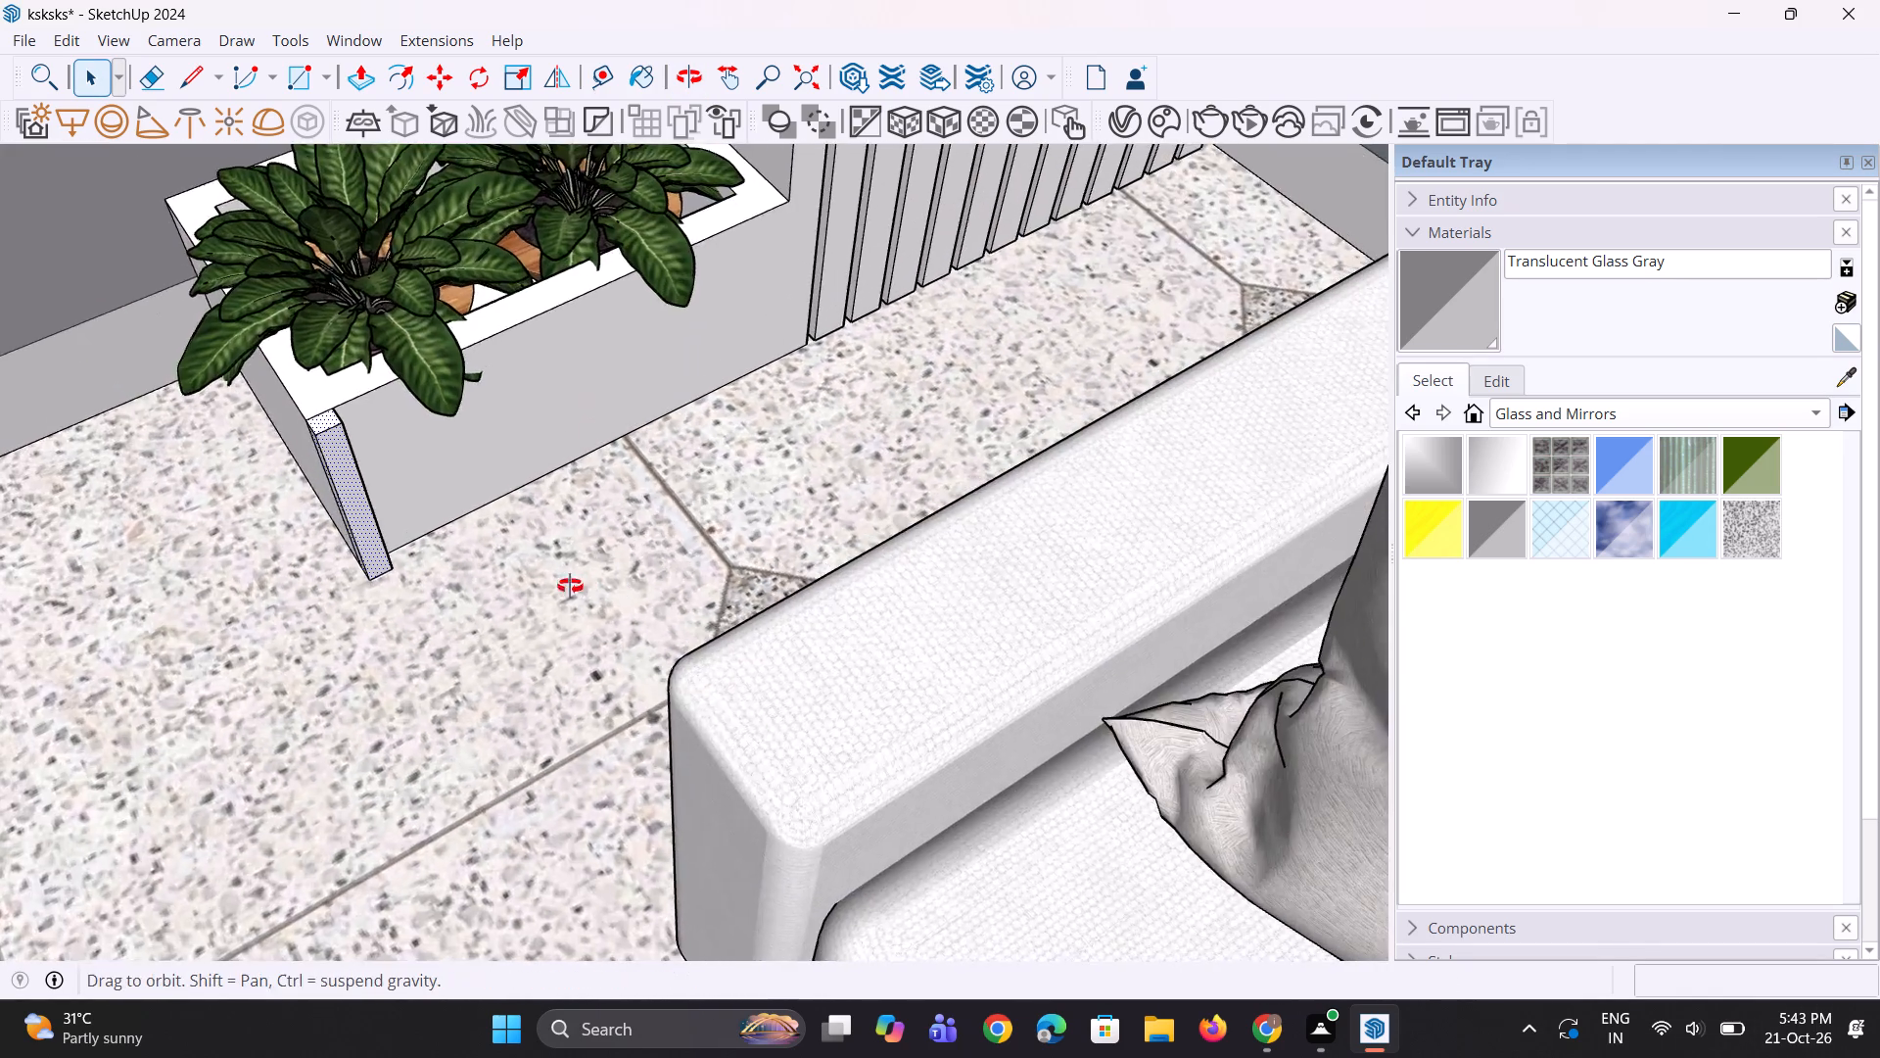
middle_drag(570, 586, 361, 480)
scroll(397, 346, up, 13)
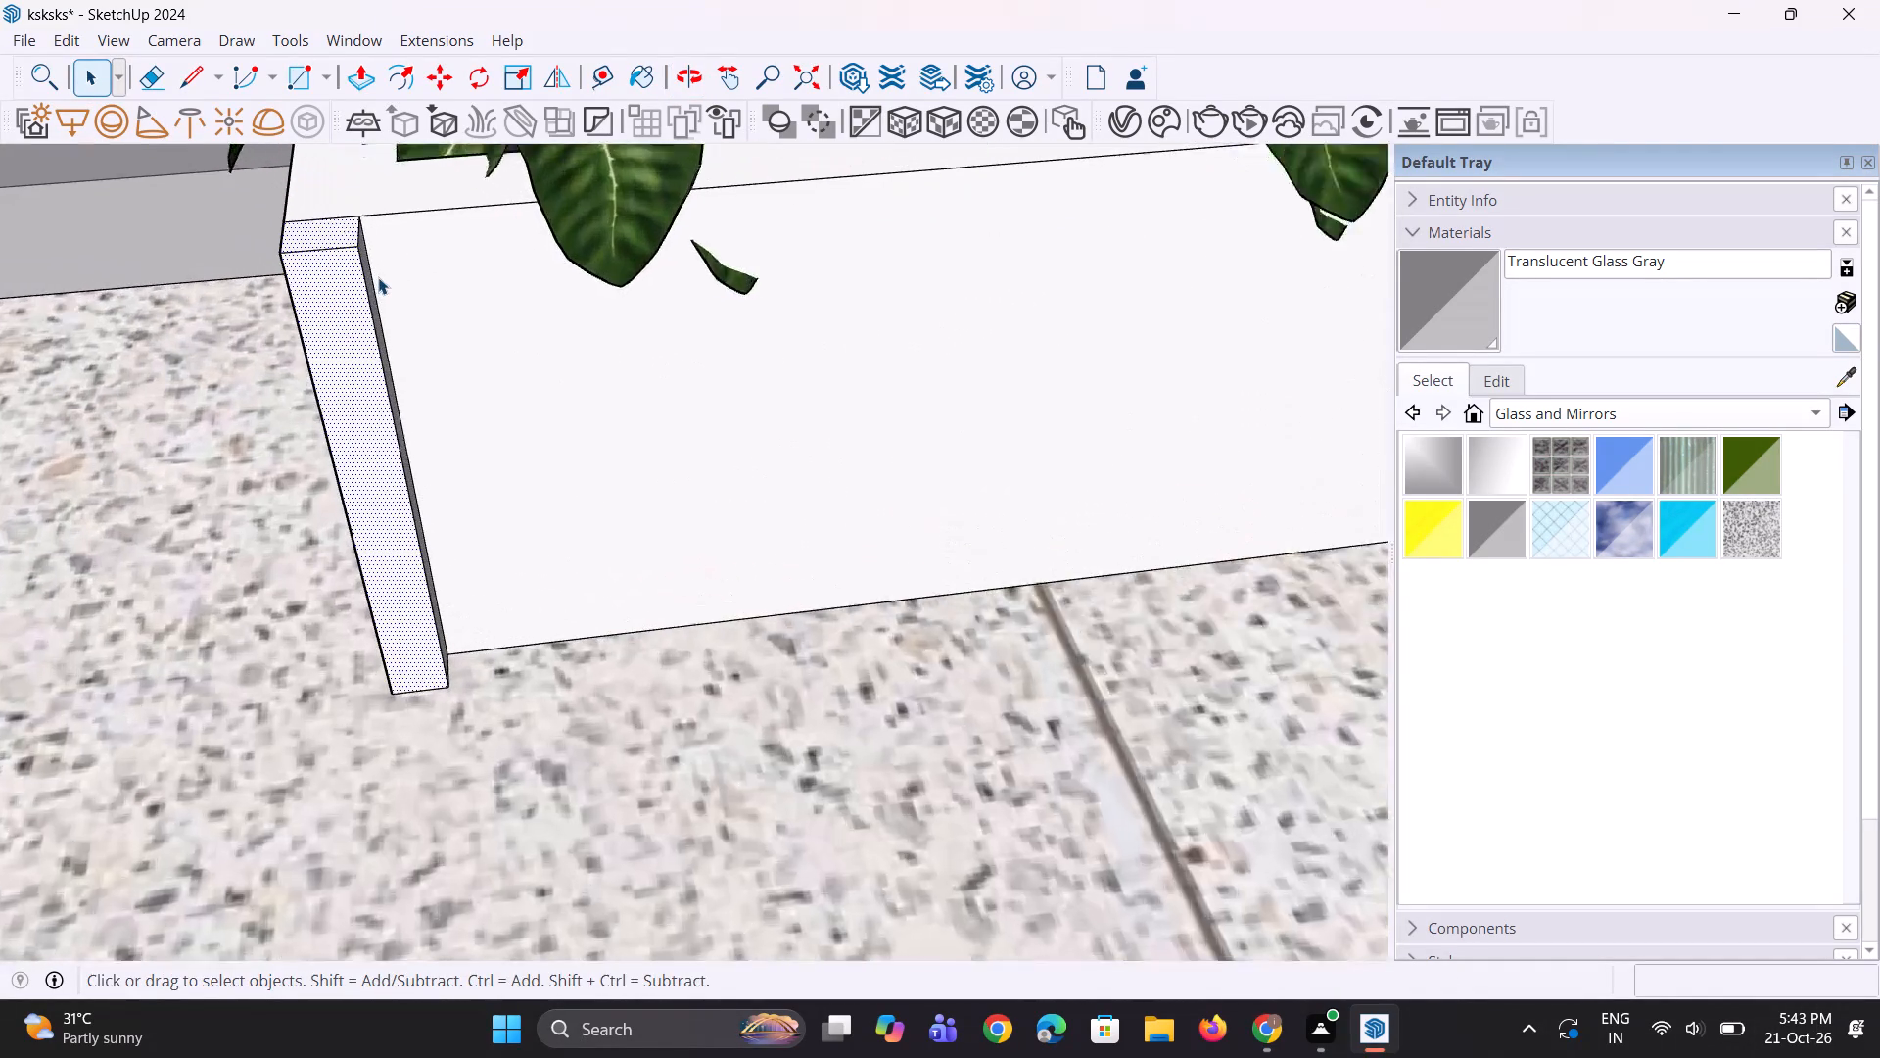
scroll(378, 277, up, 13)
ctrl+click(358, 275)
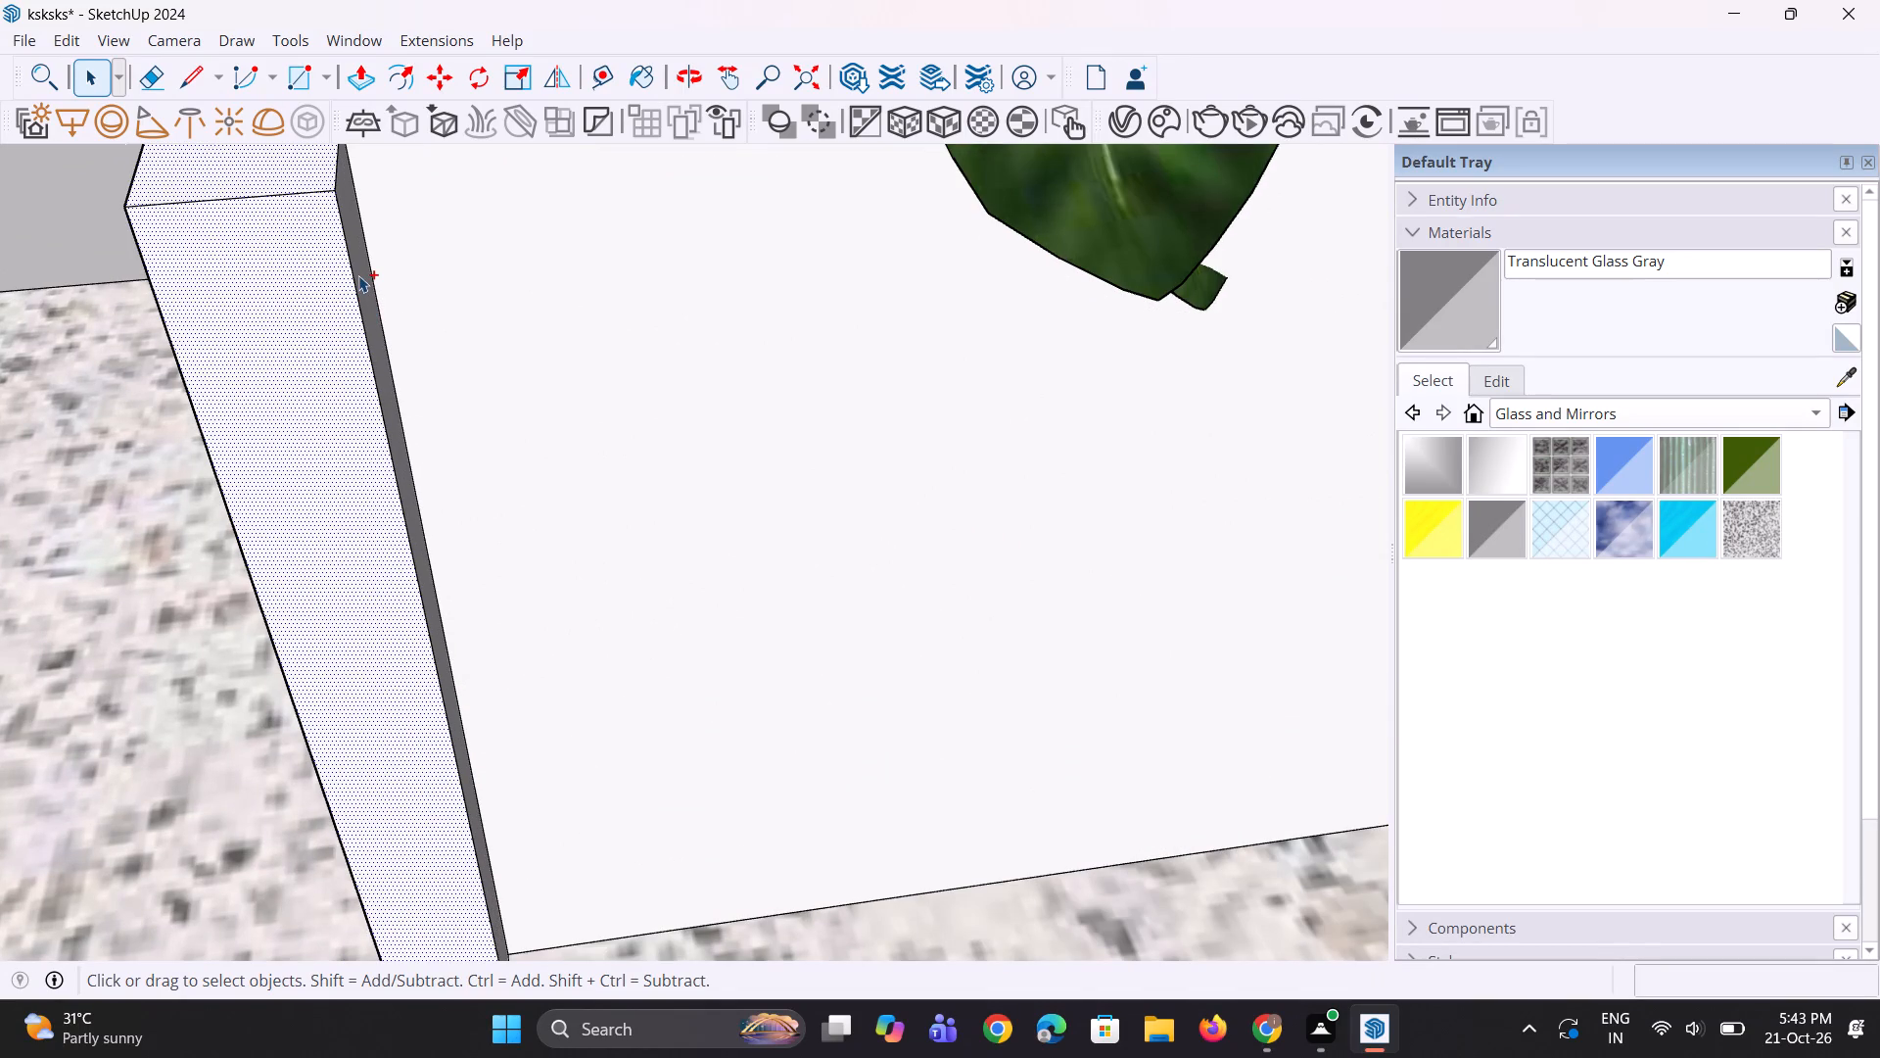
right_click(310, 307)
click(372, 538)
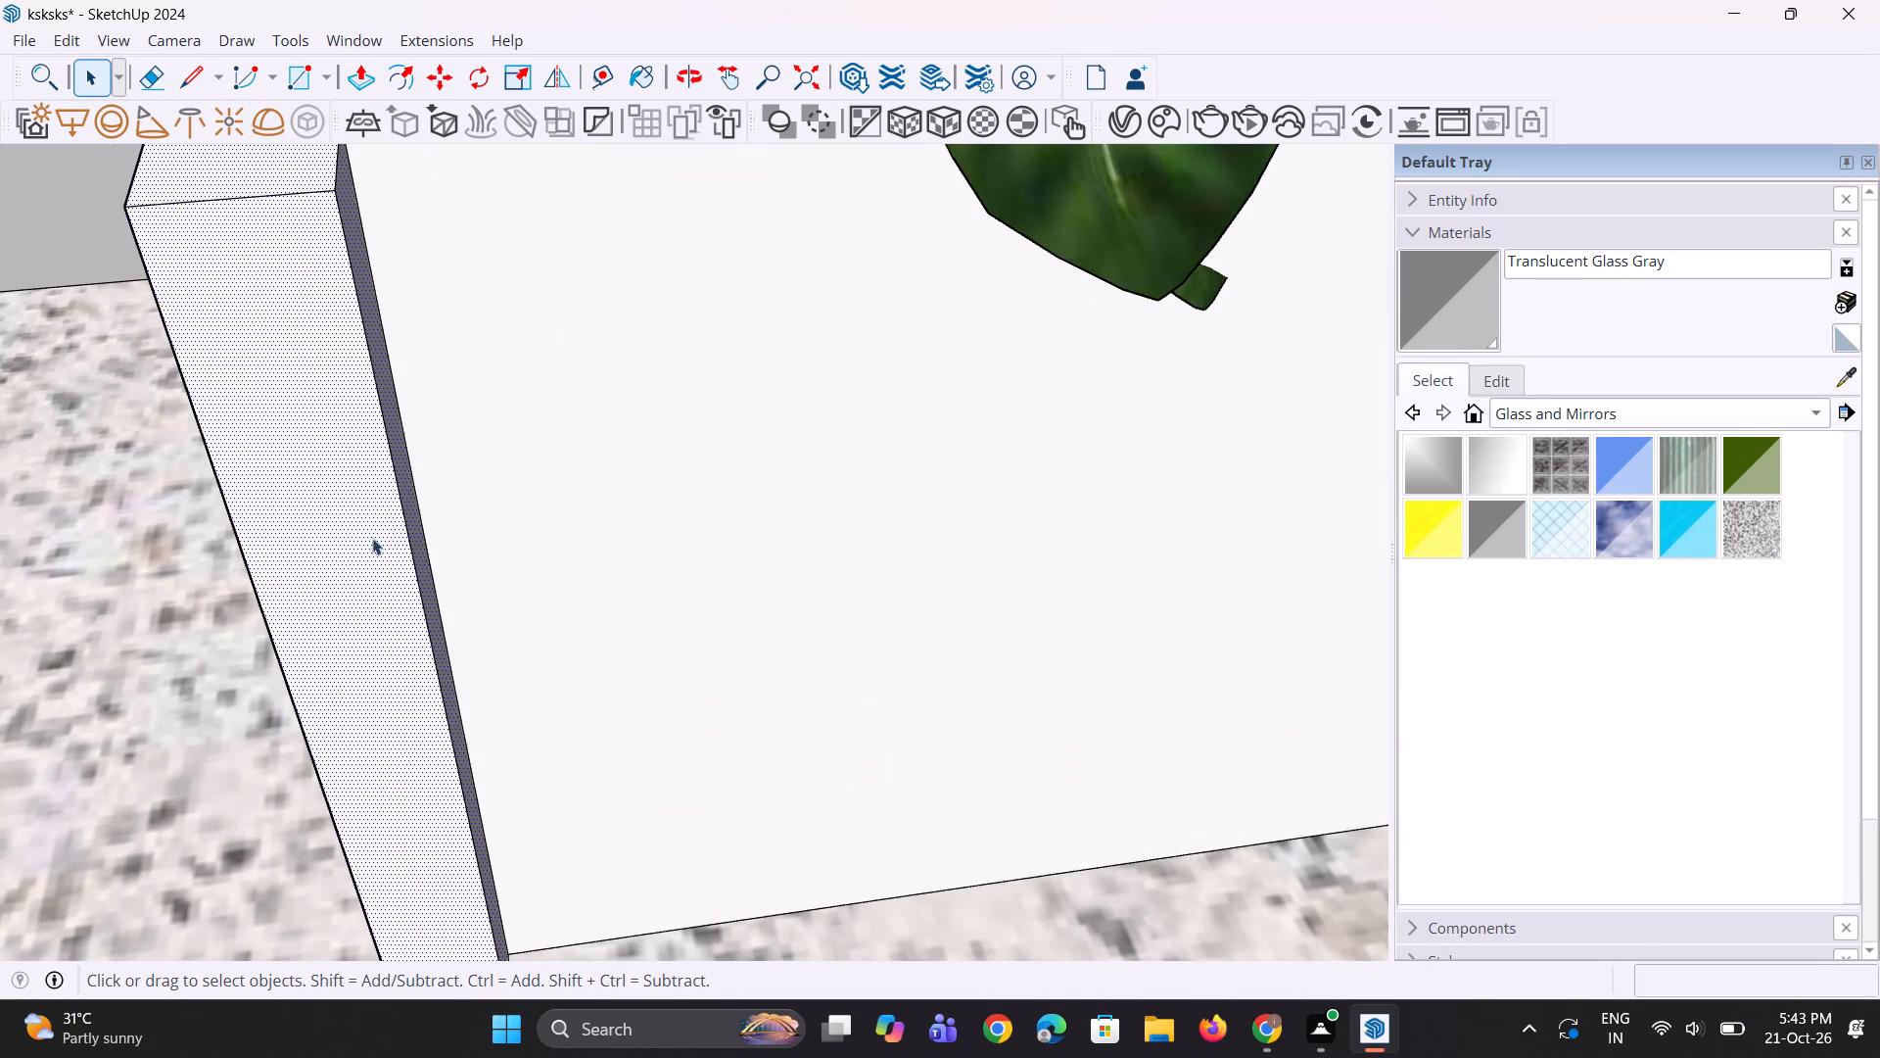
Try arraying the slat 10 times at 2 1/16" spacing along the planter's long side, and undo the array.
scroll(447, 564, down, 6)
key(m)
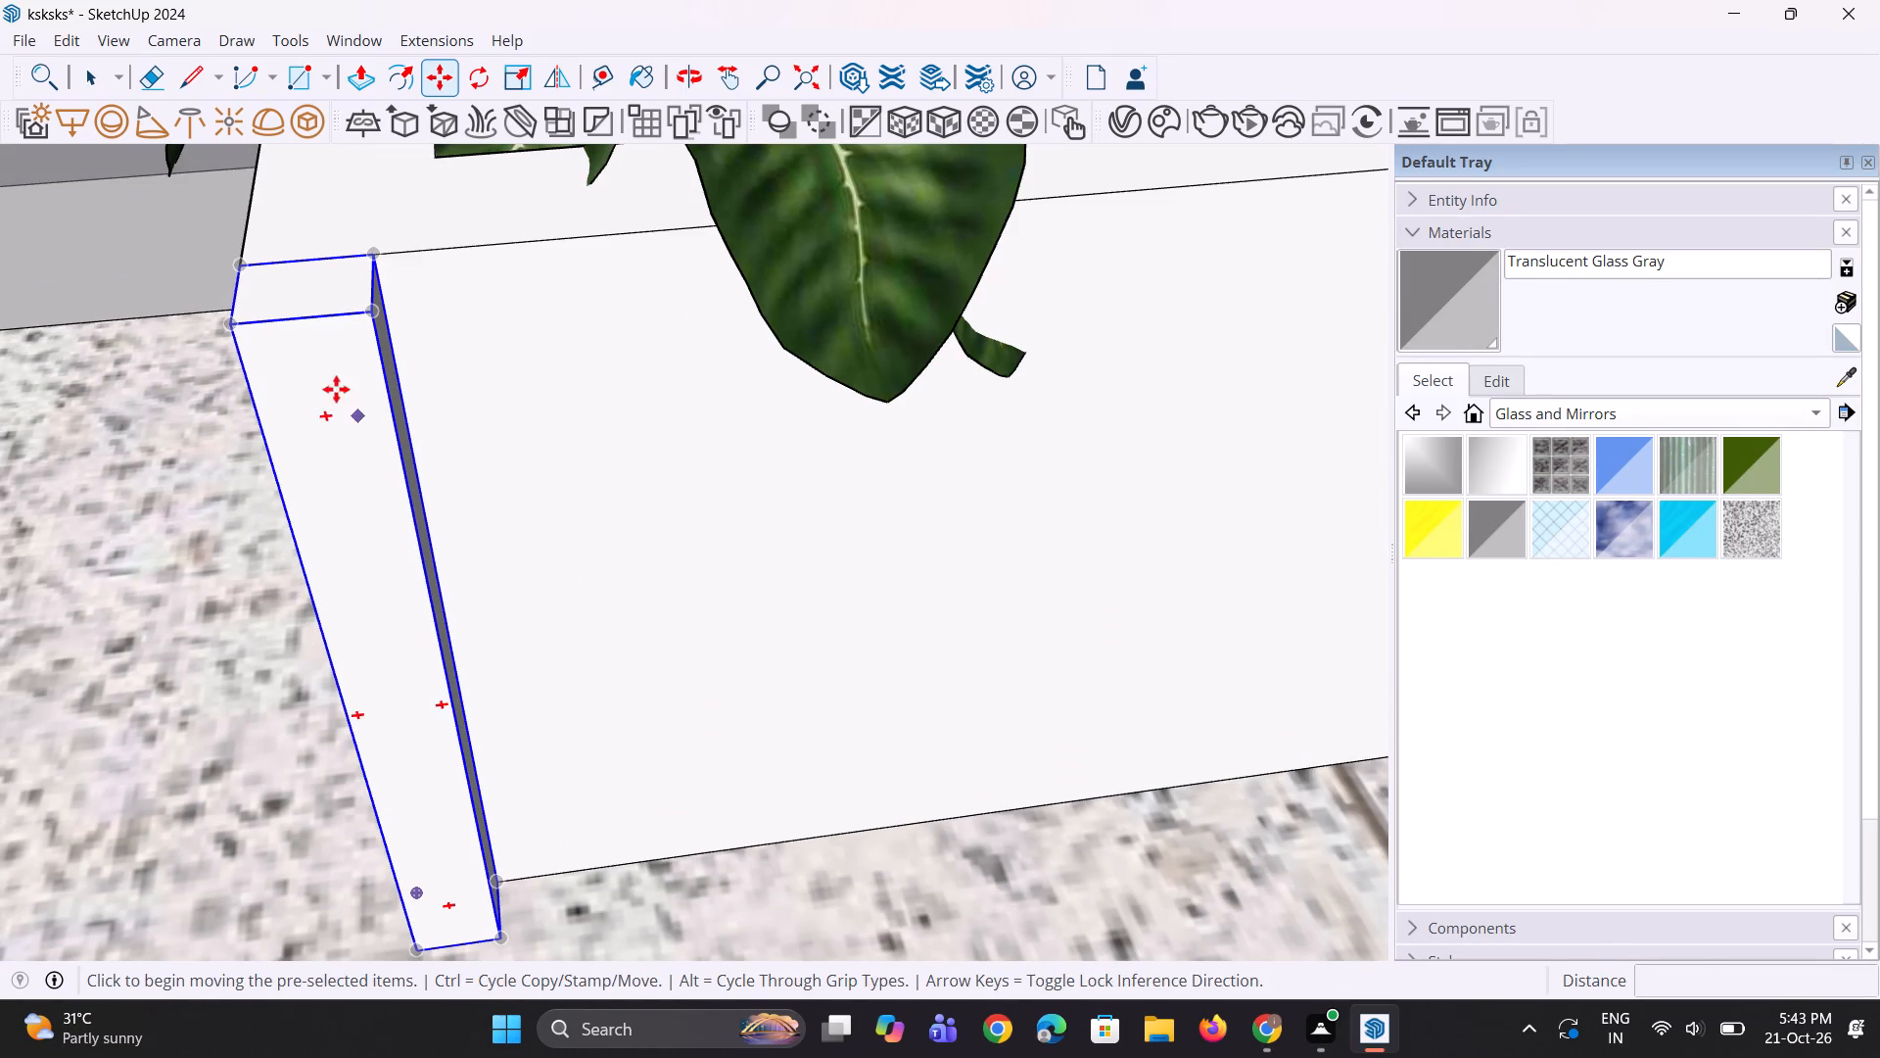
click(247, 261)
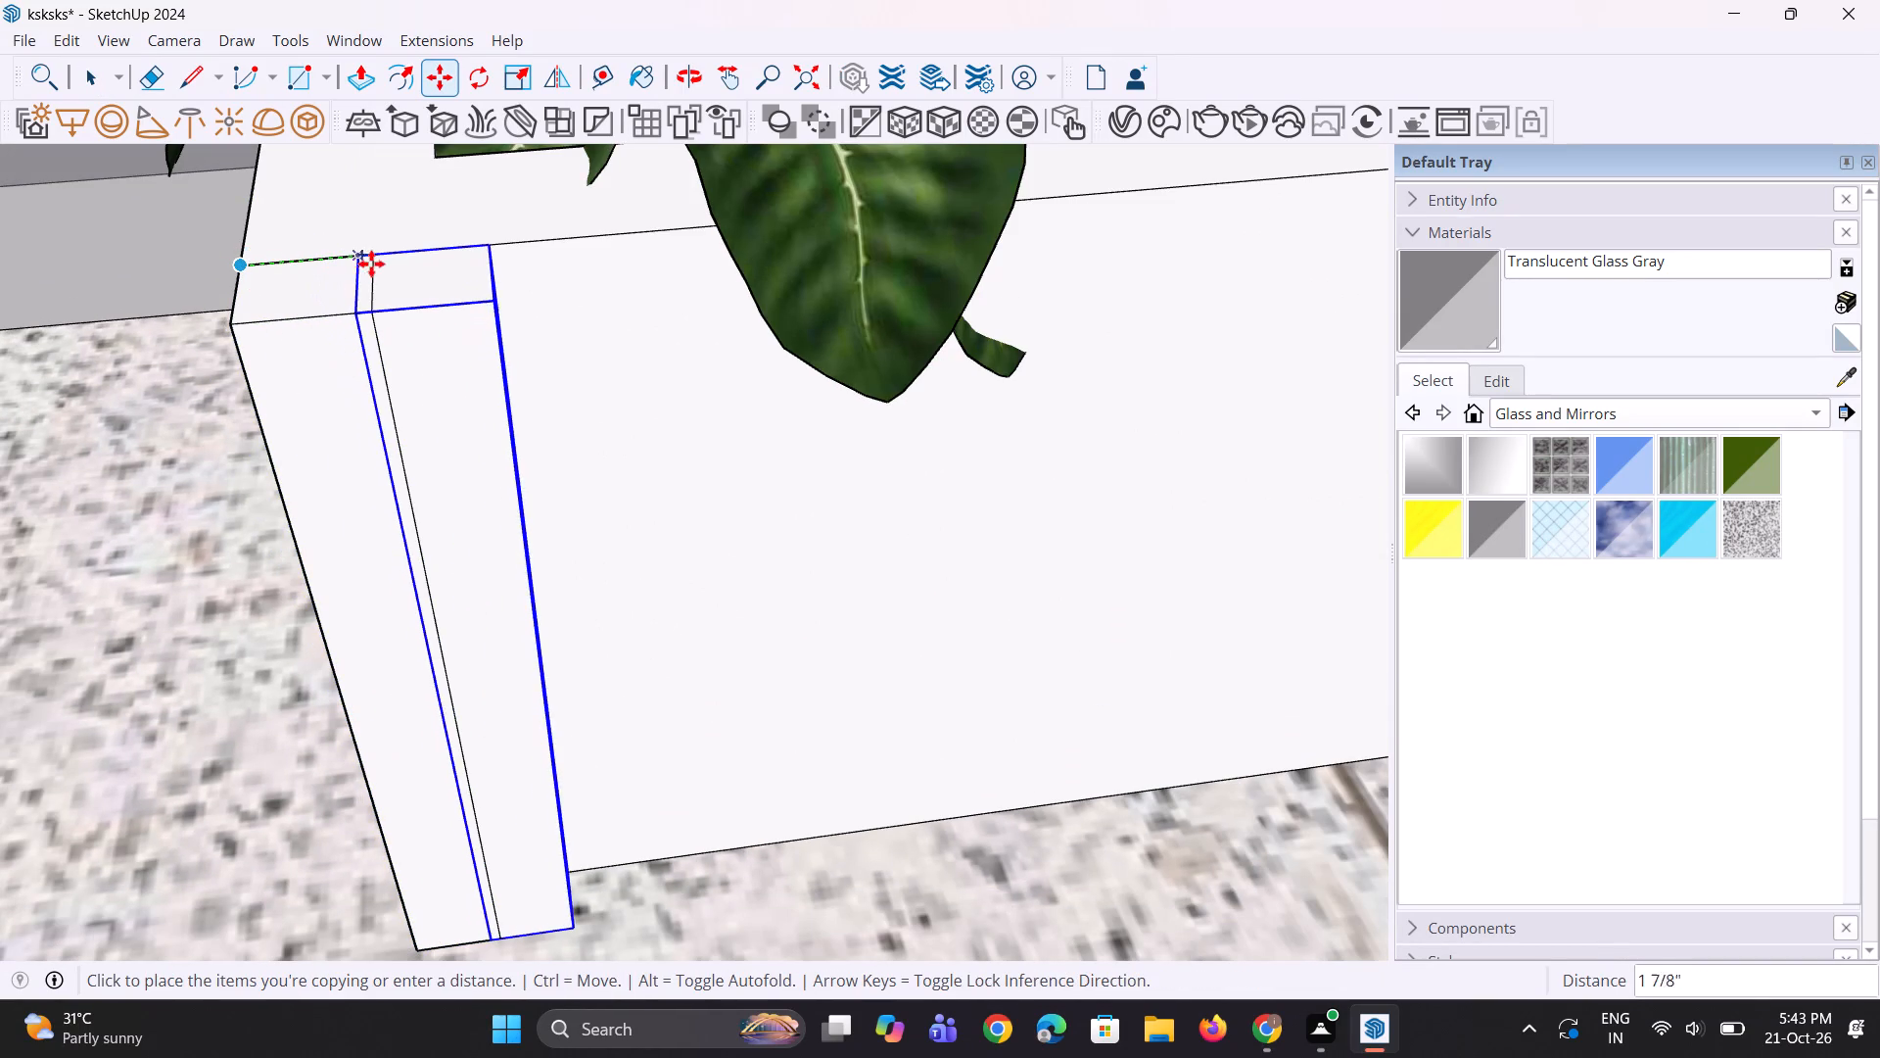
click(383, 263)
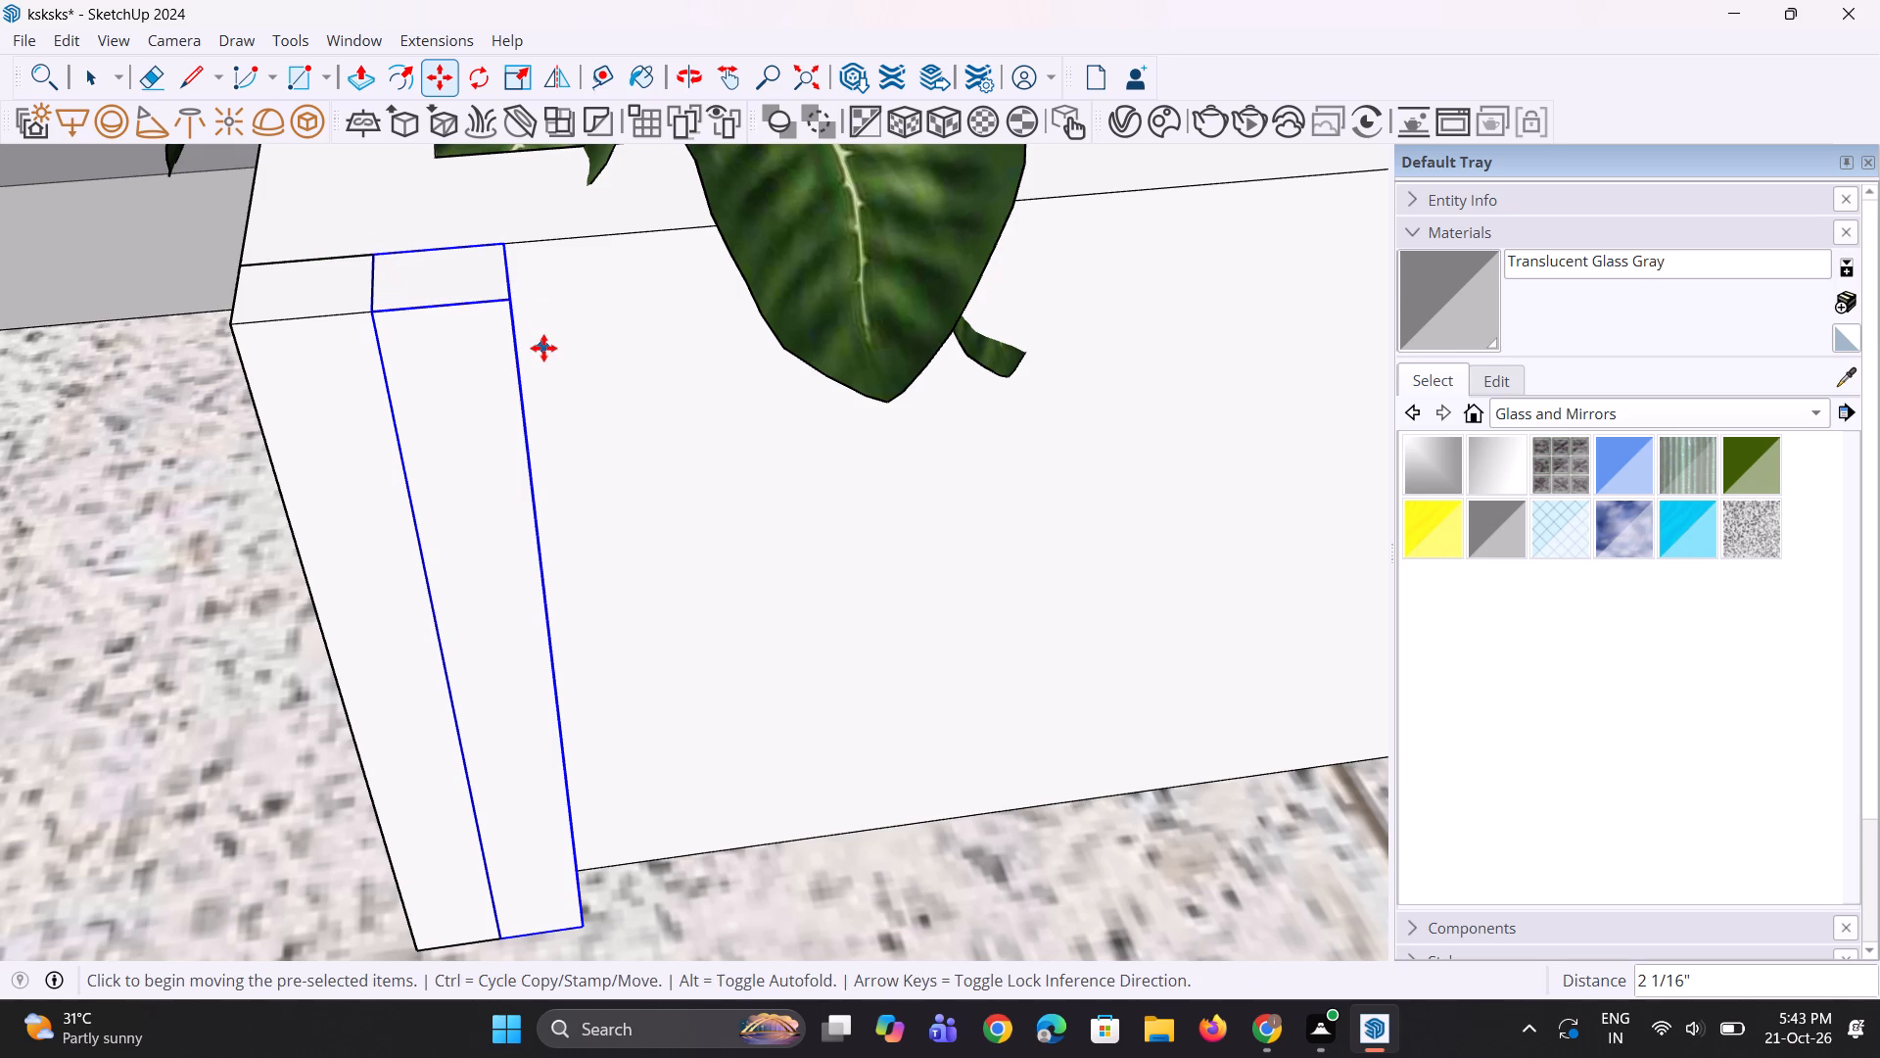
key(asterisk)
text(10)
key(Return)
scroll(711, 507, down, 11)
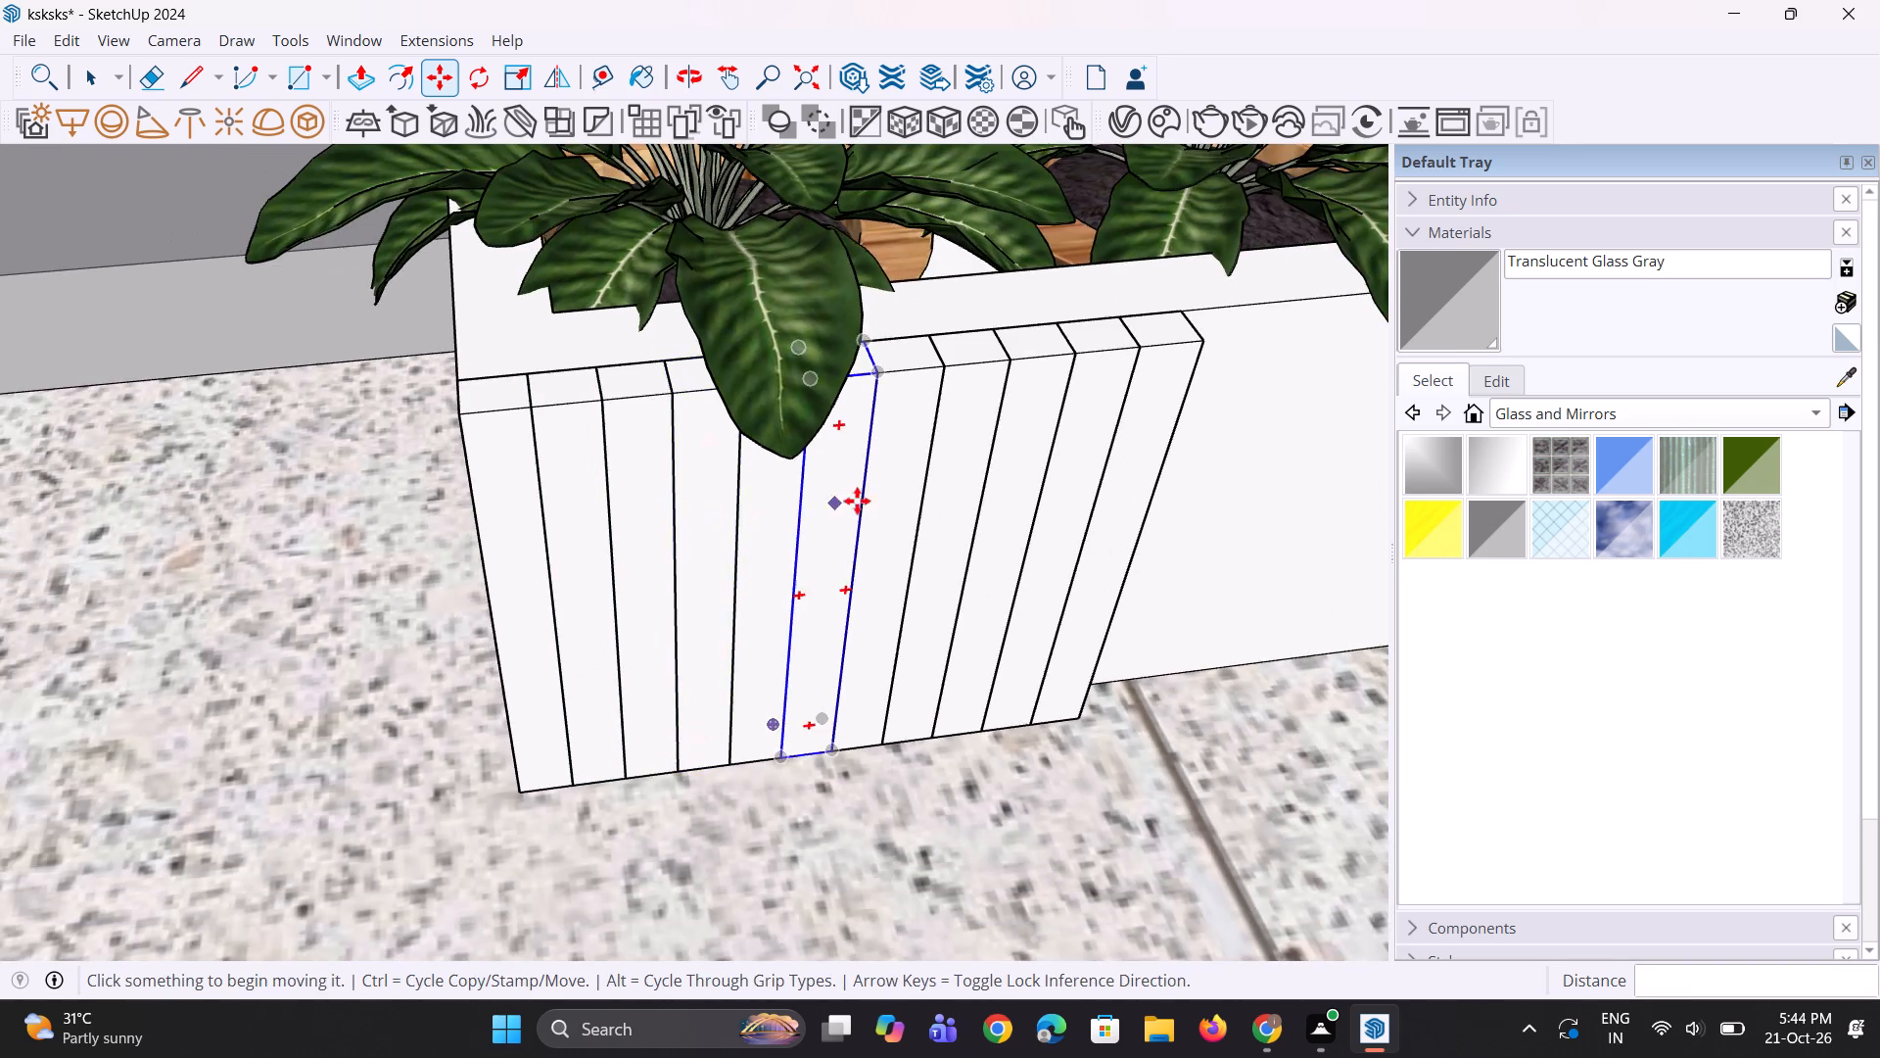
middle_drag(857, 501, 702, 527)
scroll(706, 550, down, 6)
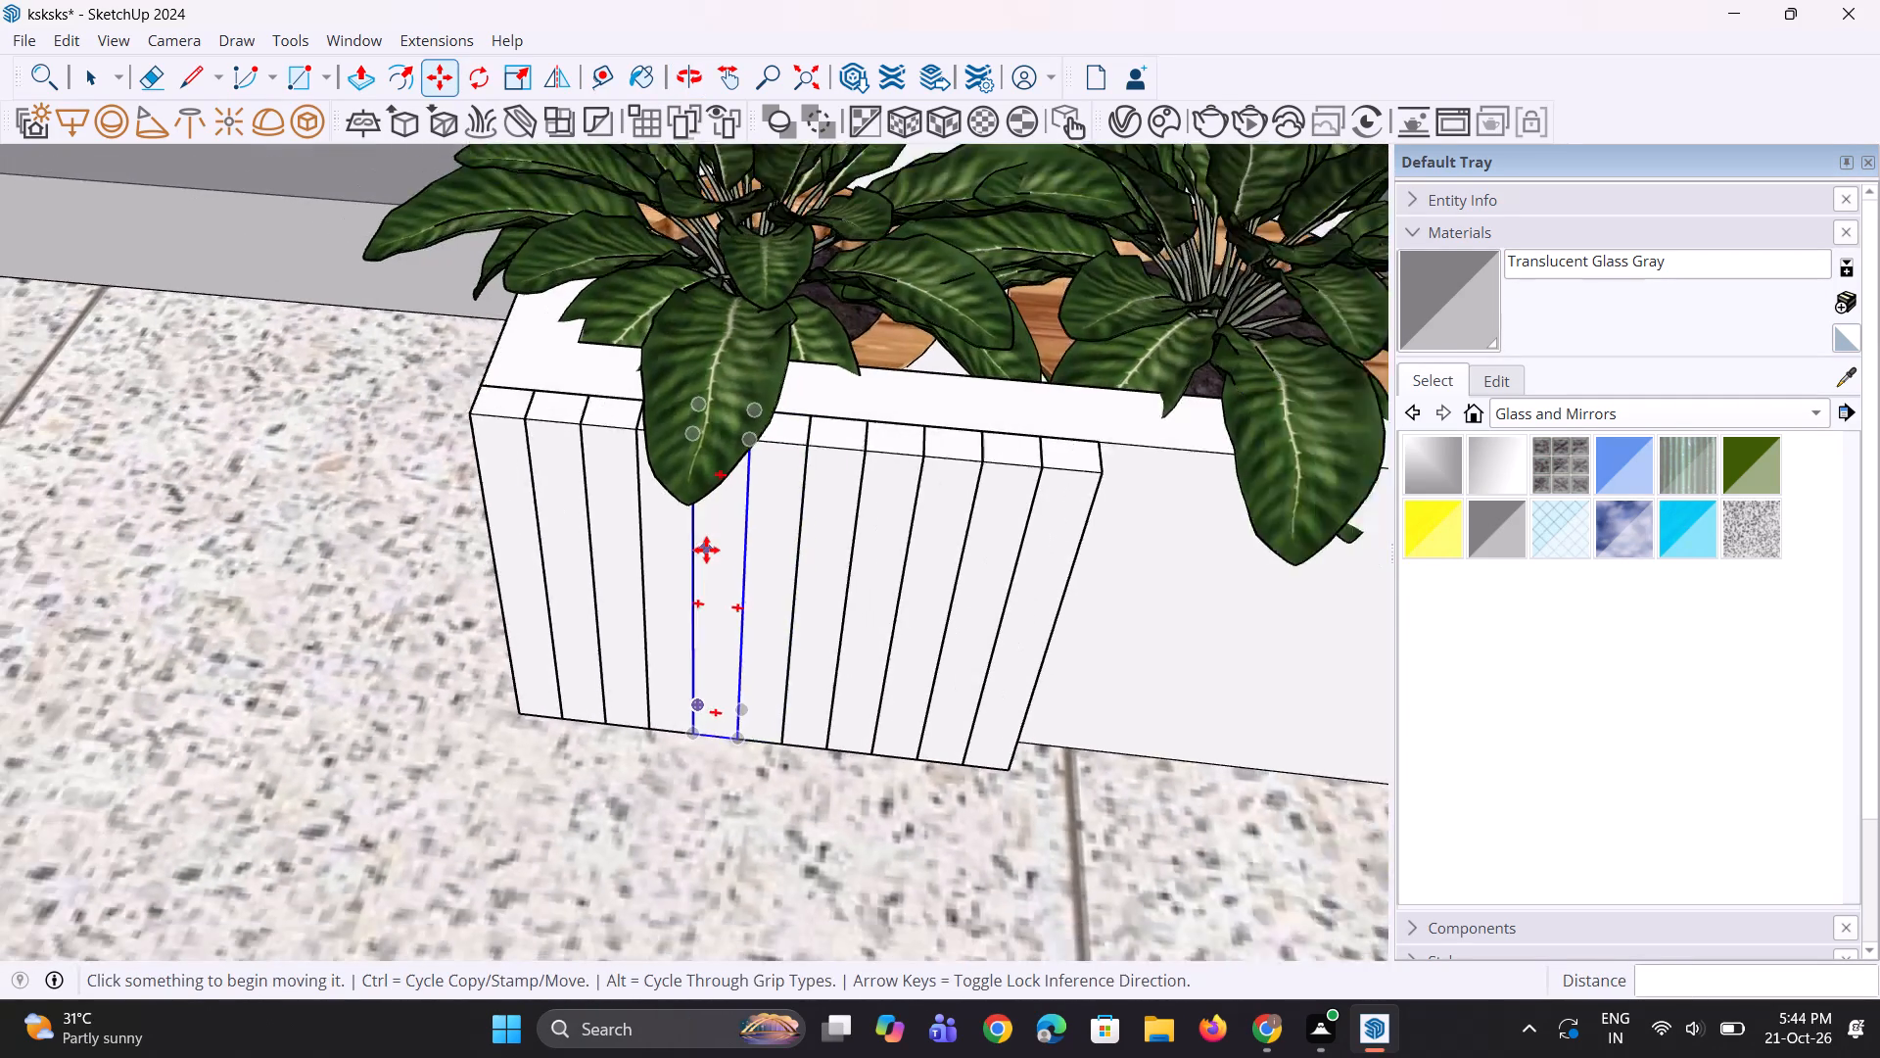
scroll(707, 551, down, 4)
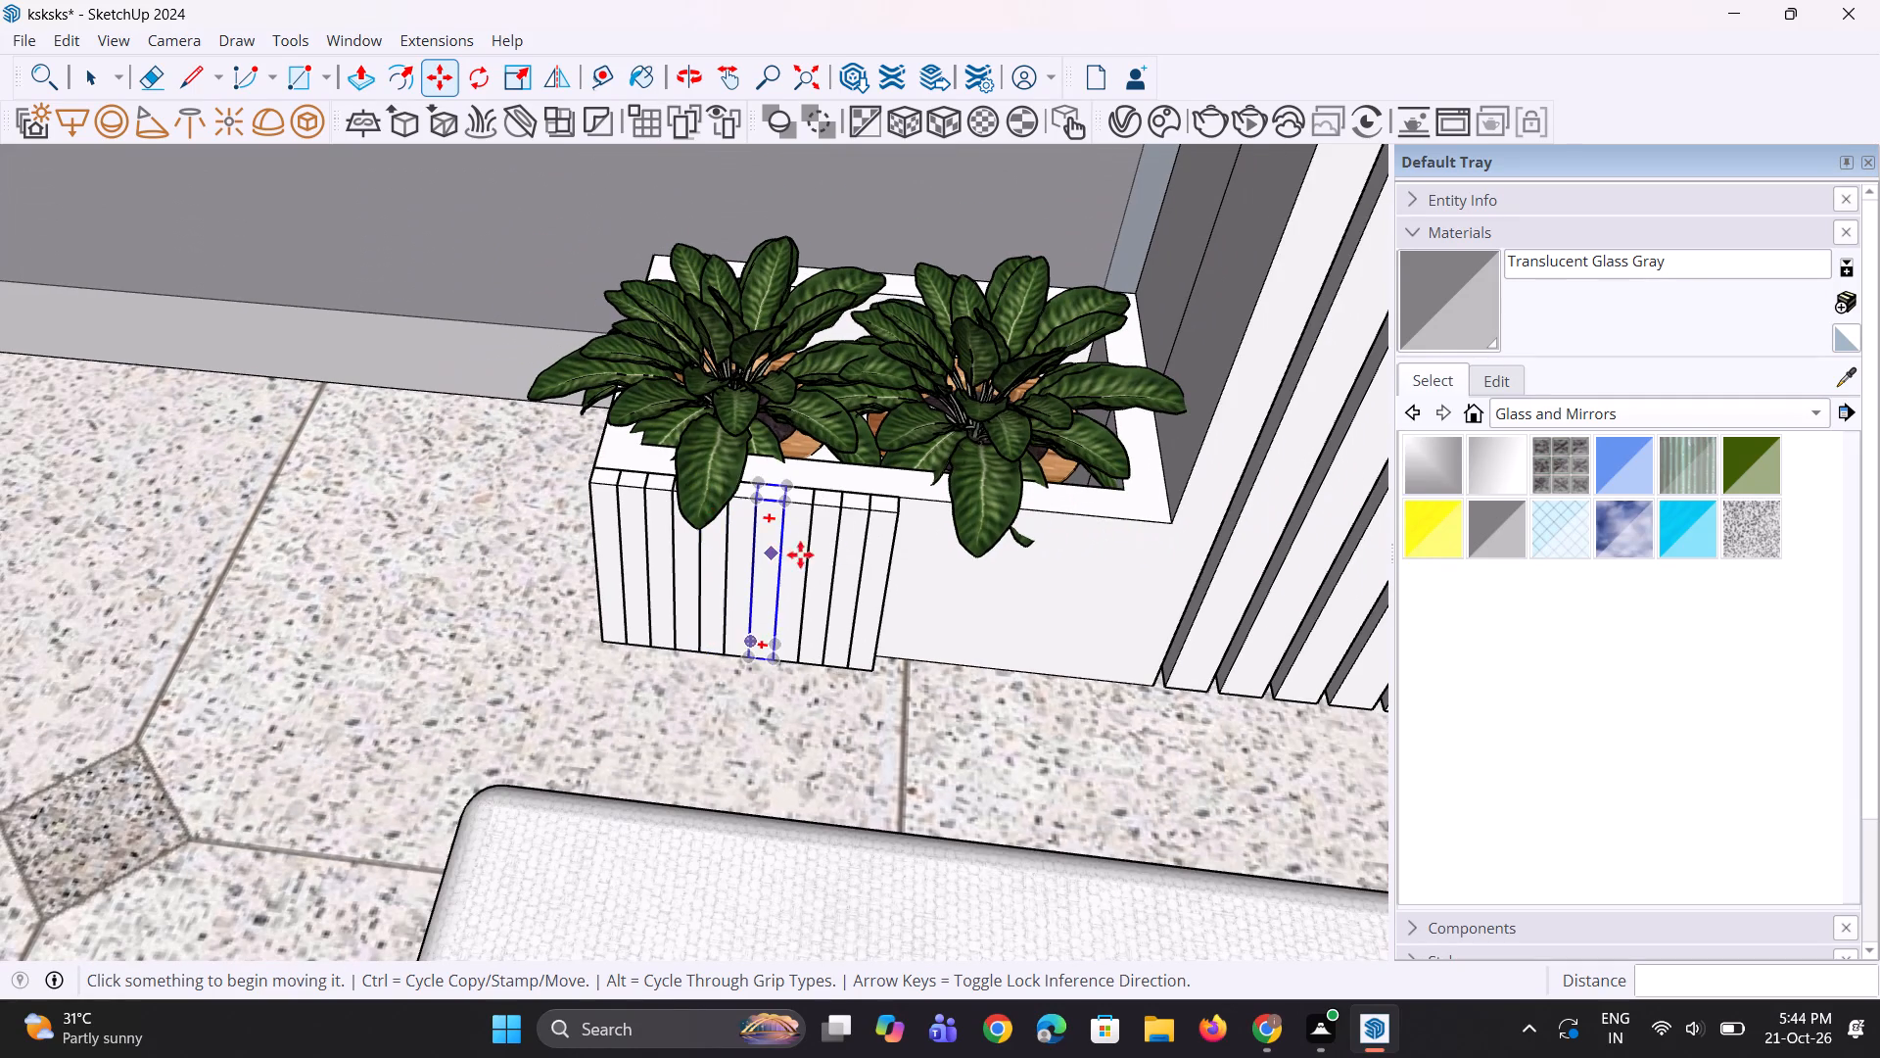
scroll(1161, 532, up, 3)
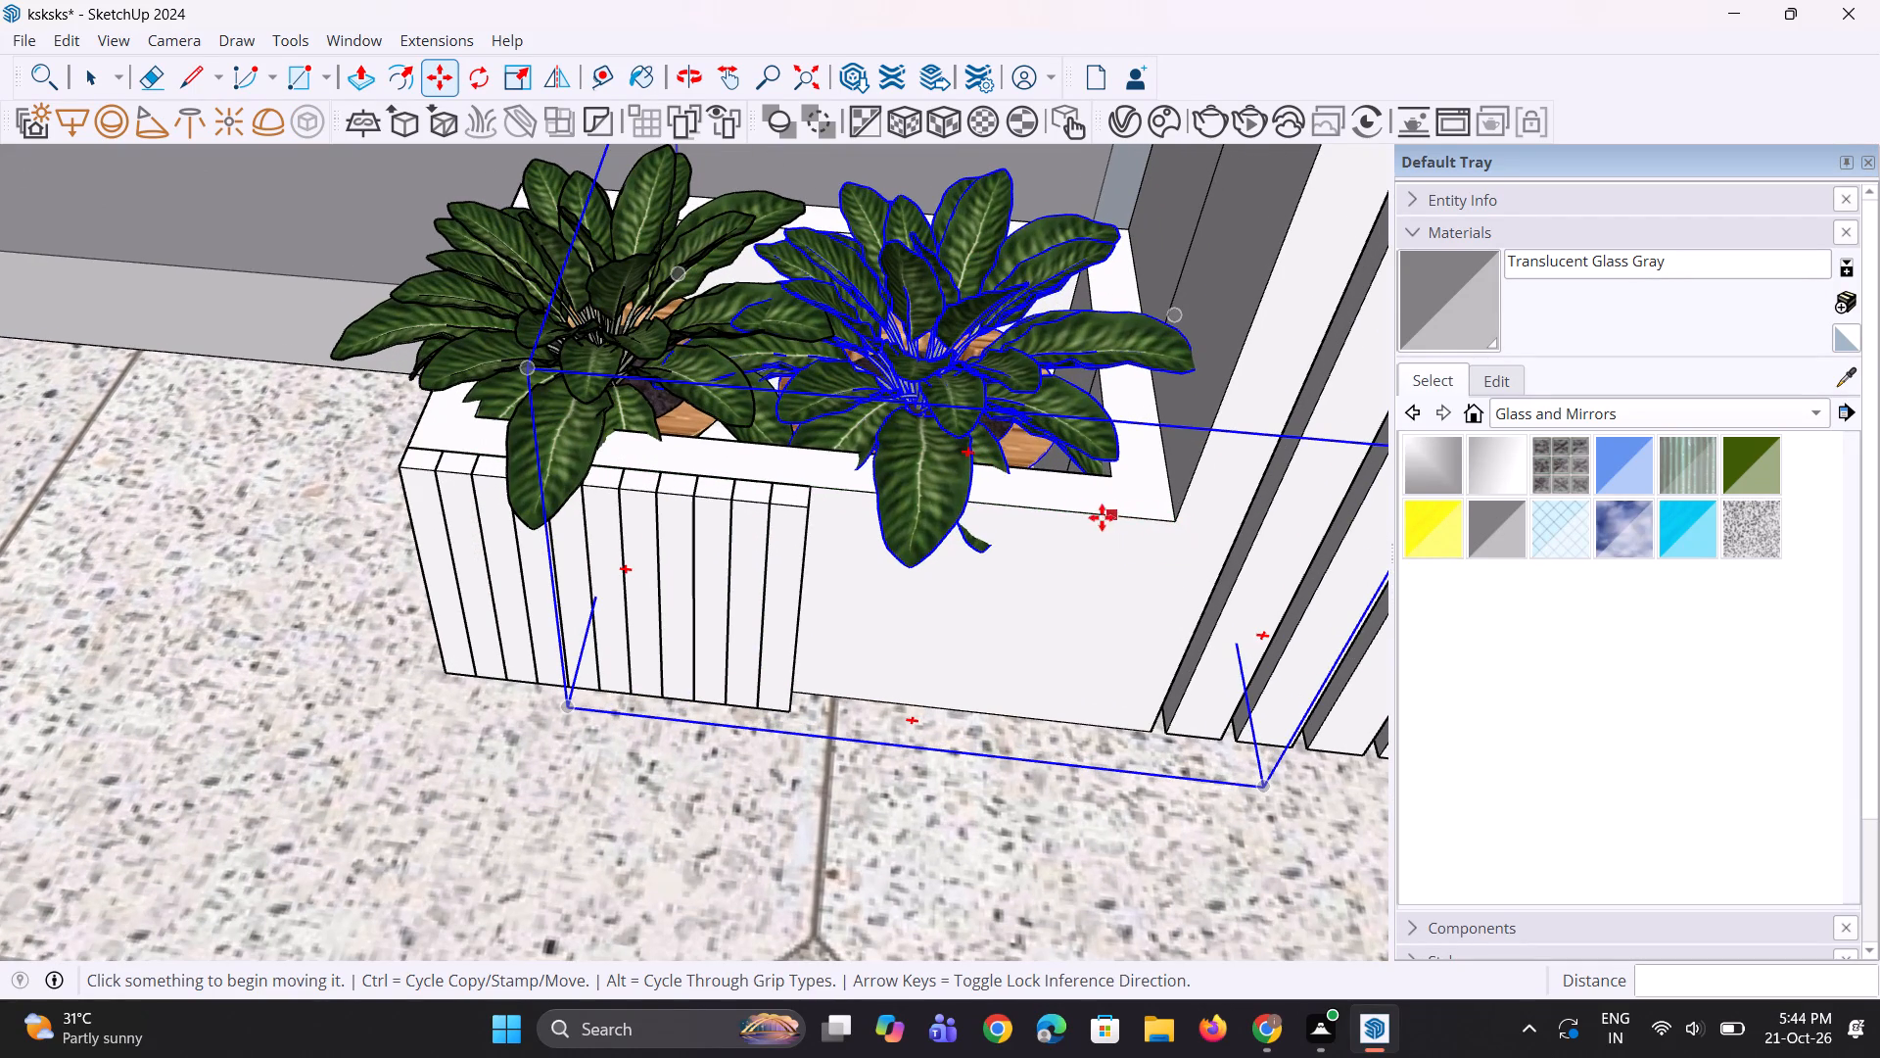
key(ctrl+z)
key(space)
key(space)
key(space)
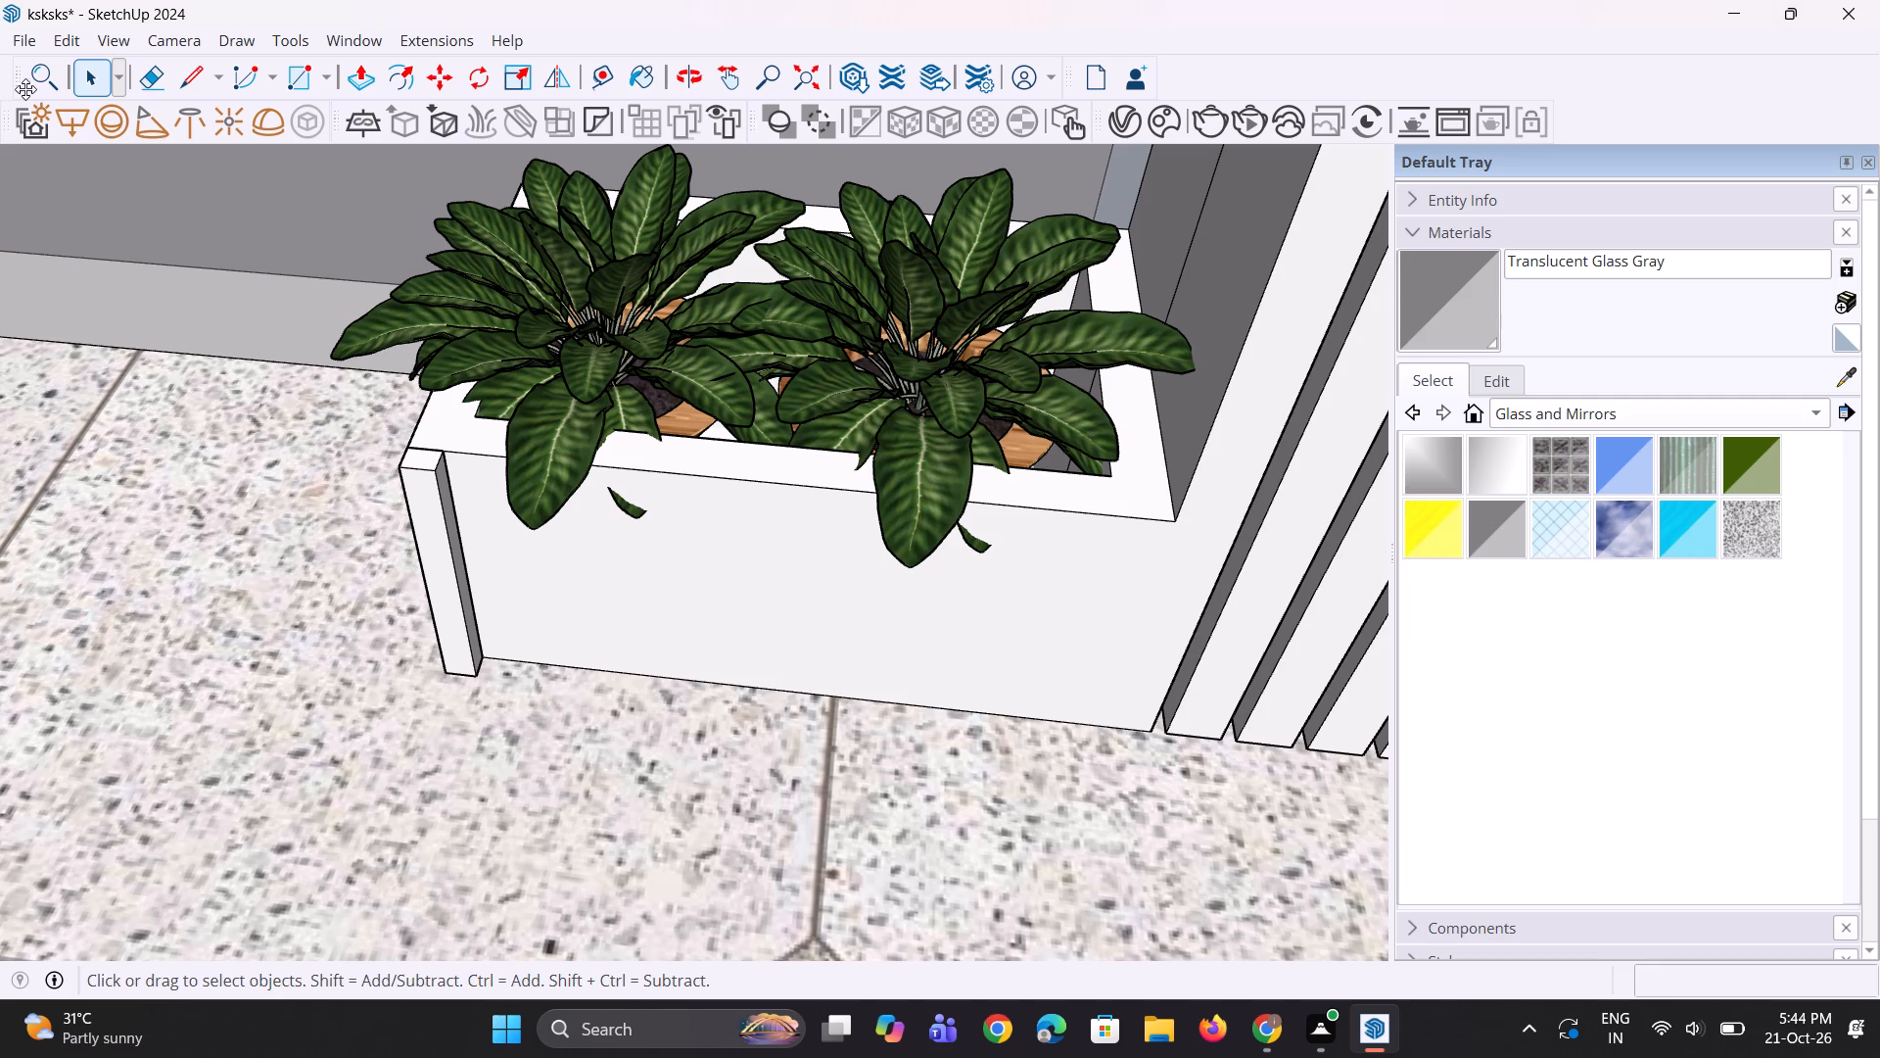
Array the slat group 15 times along the planter's long side at about 2 11/16" spacing, leaving gaps between slats.
click(421, 546)
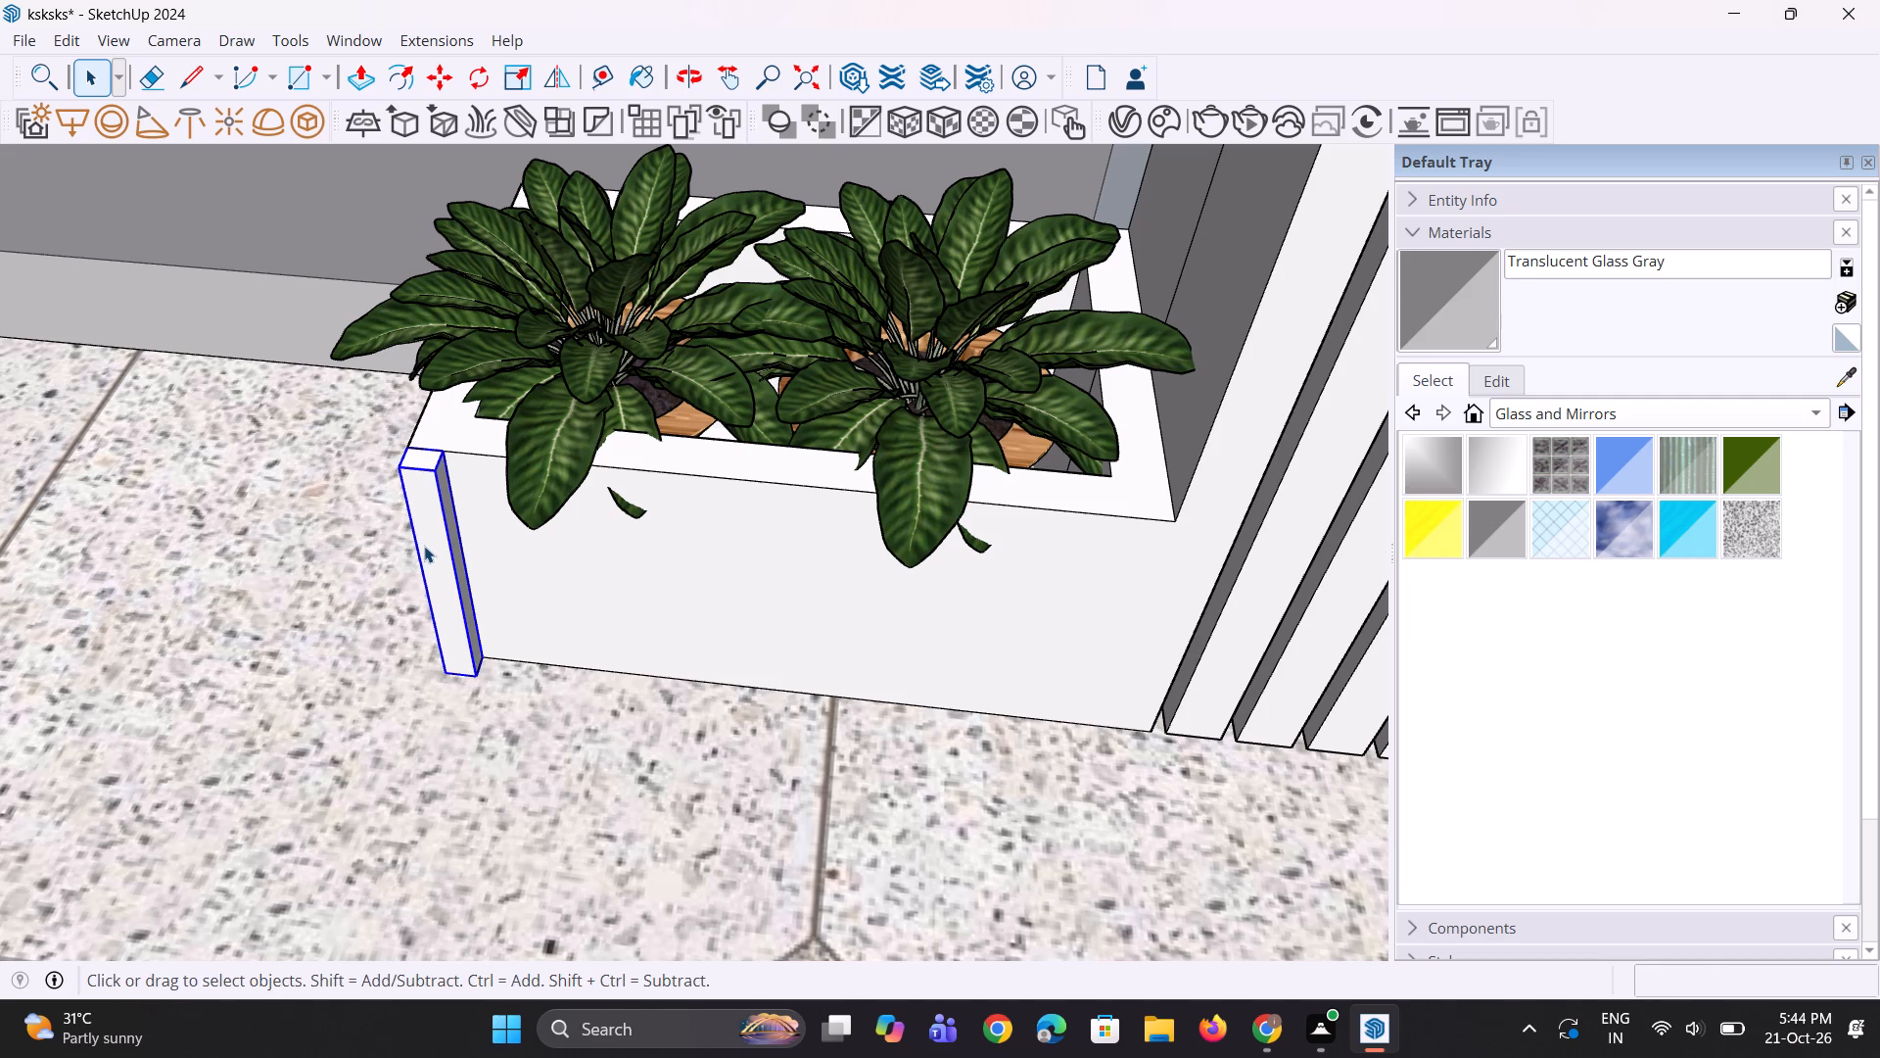
key(m)
scroll(403, 477, up, 6)
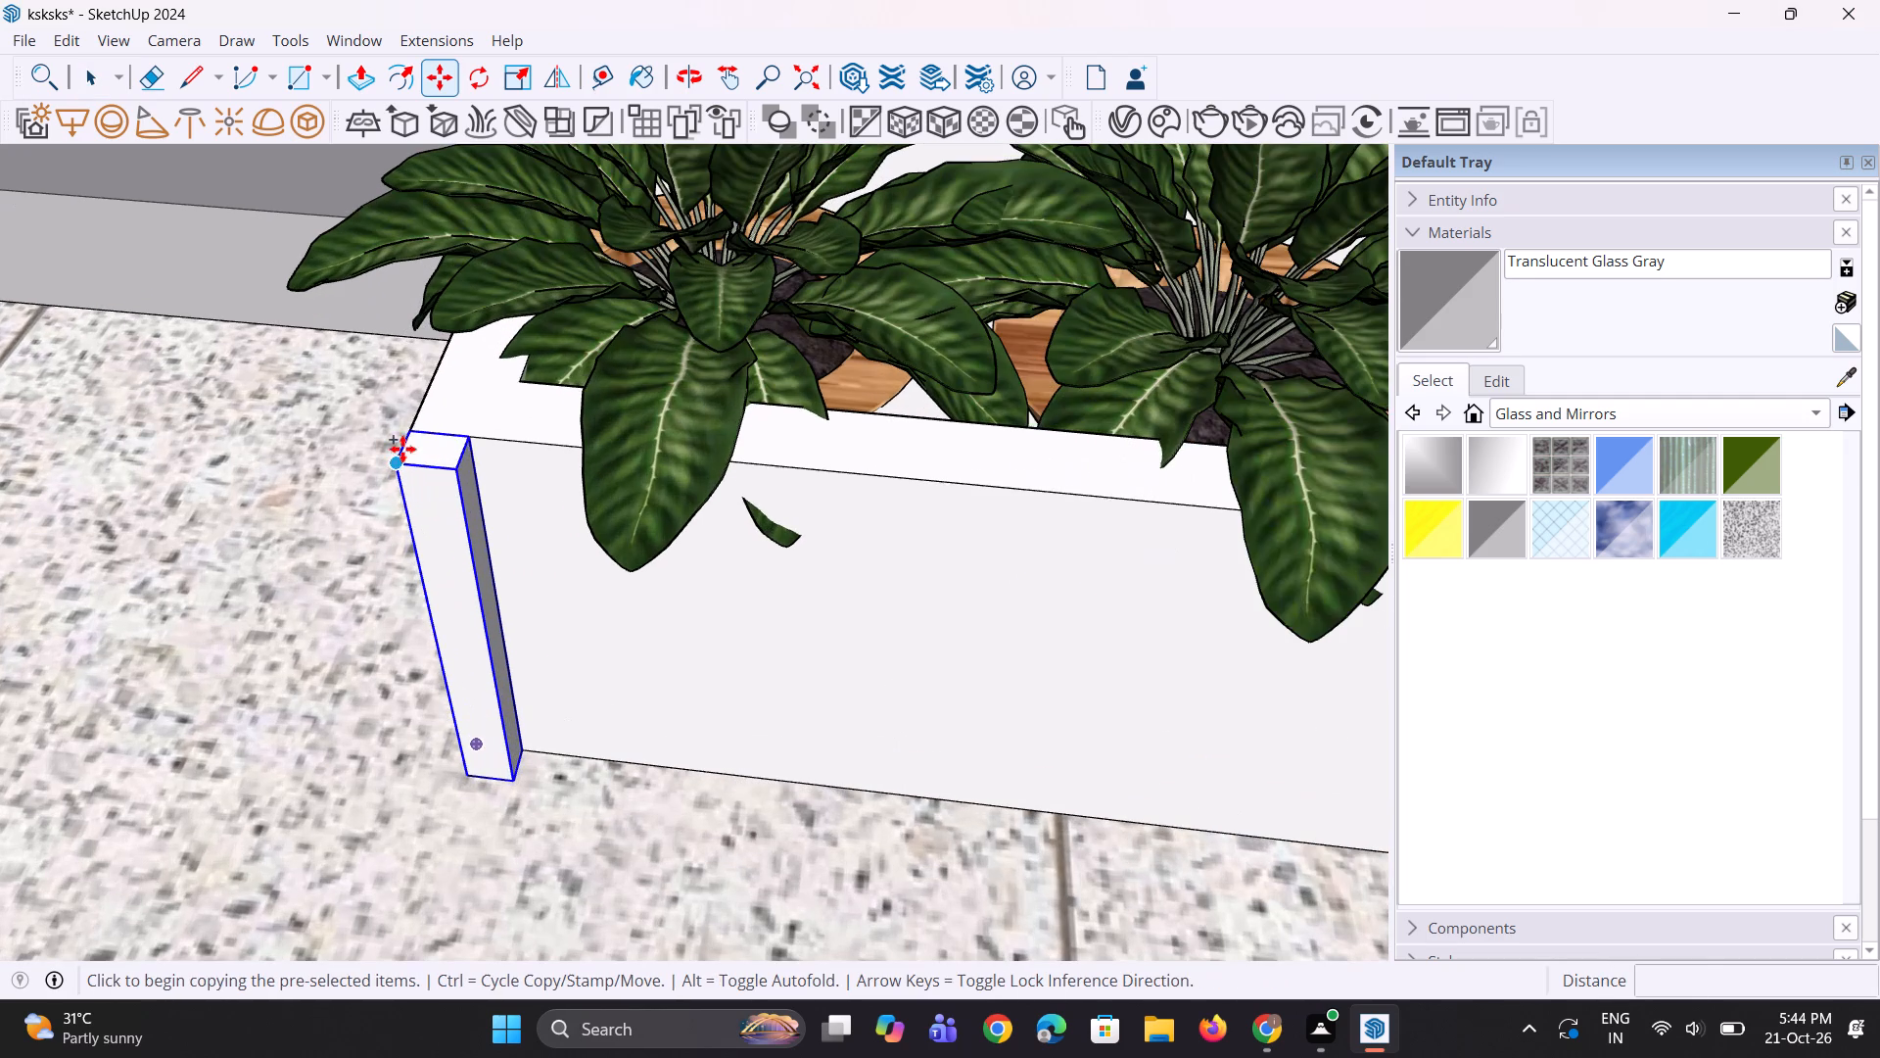
click(403, 437)
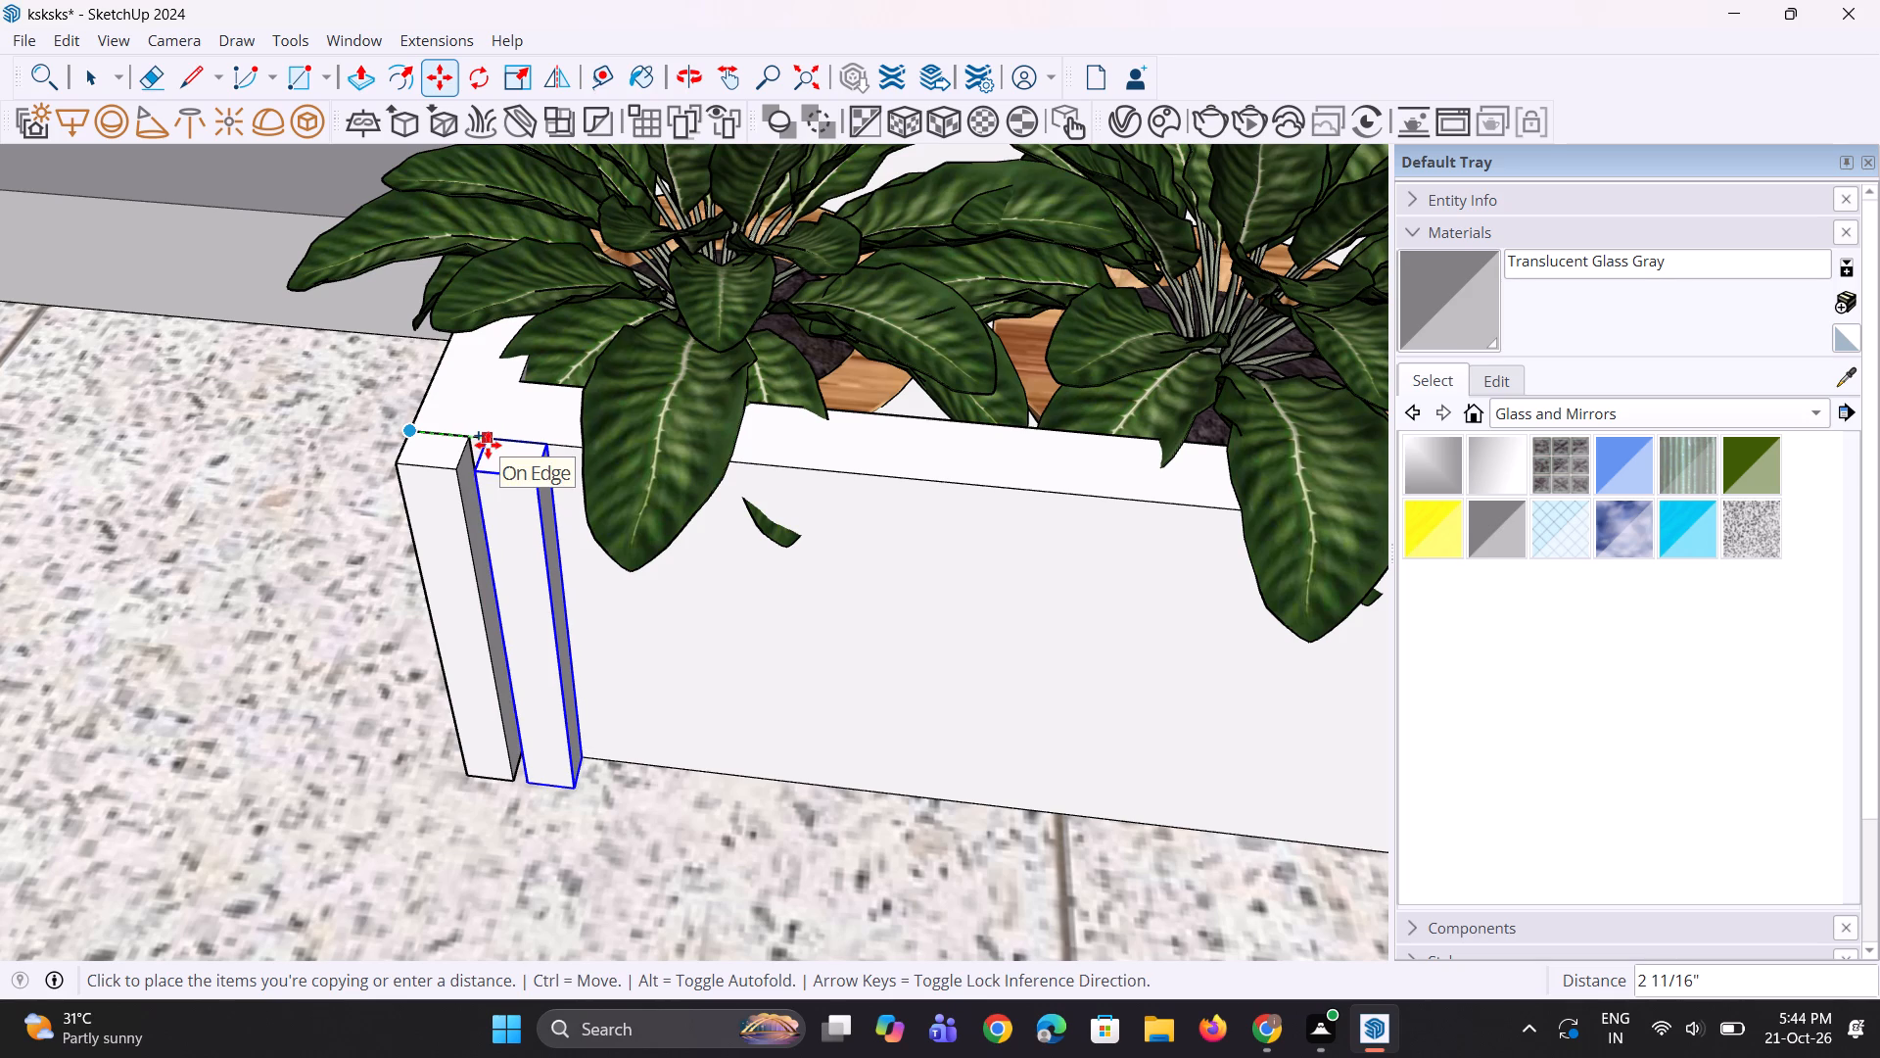
click(488, 445)
text(*15)
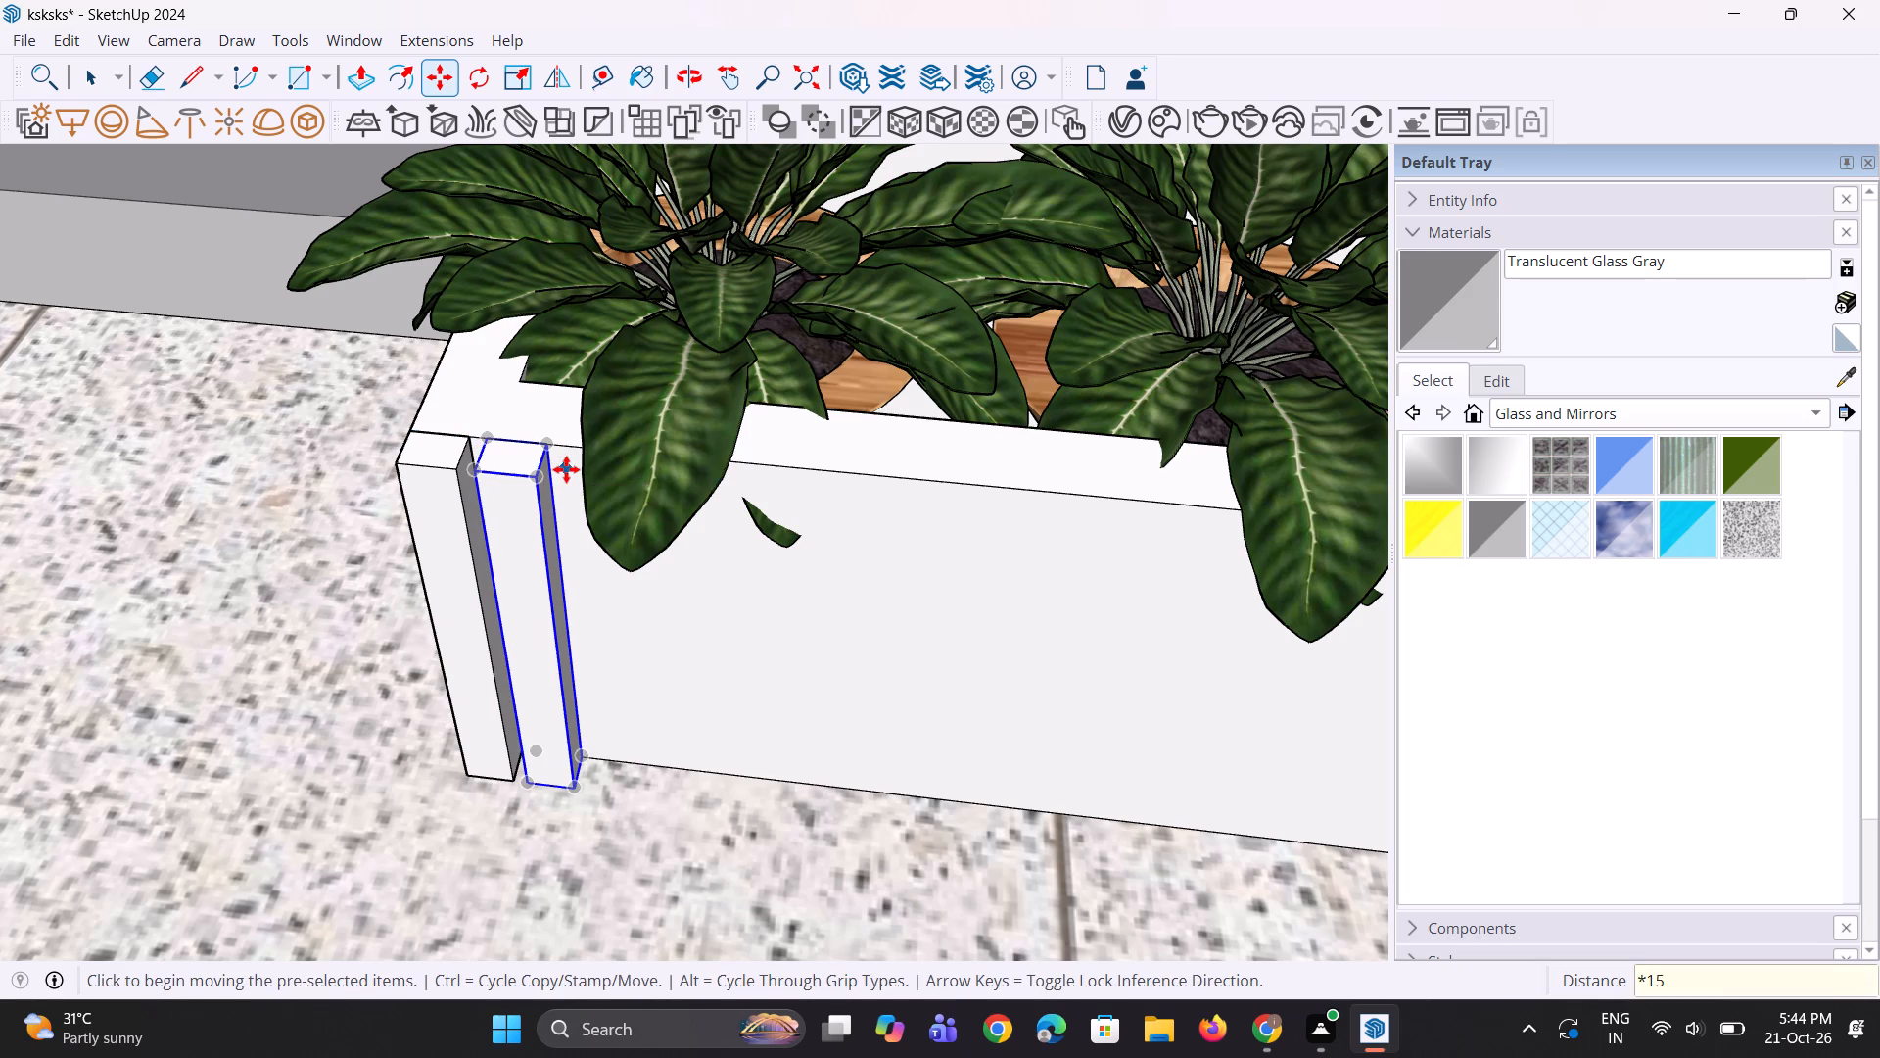
key(Return)
Copy the vertical edge beside the wall a slat's width inward across the planter's short end face.
scroll(974, 529, down, 12)
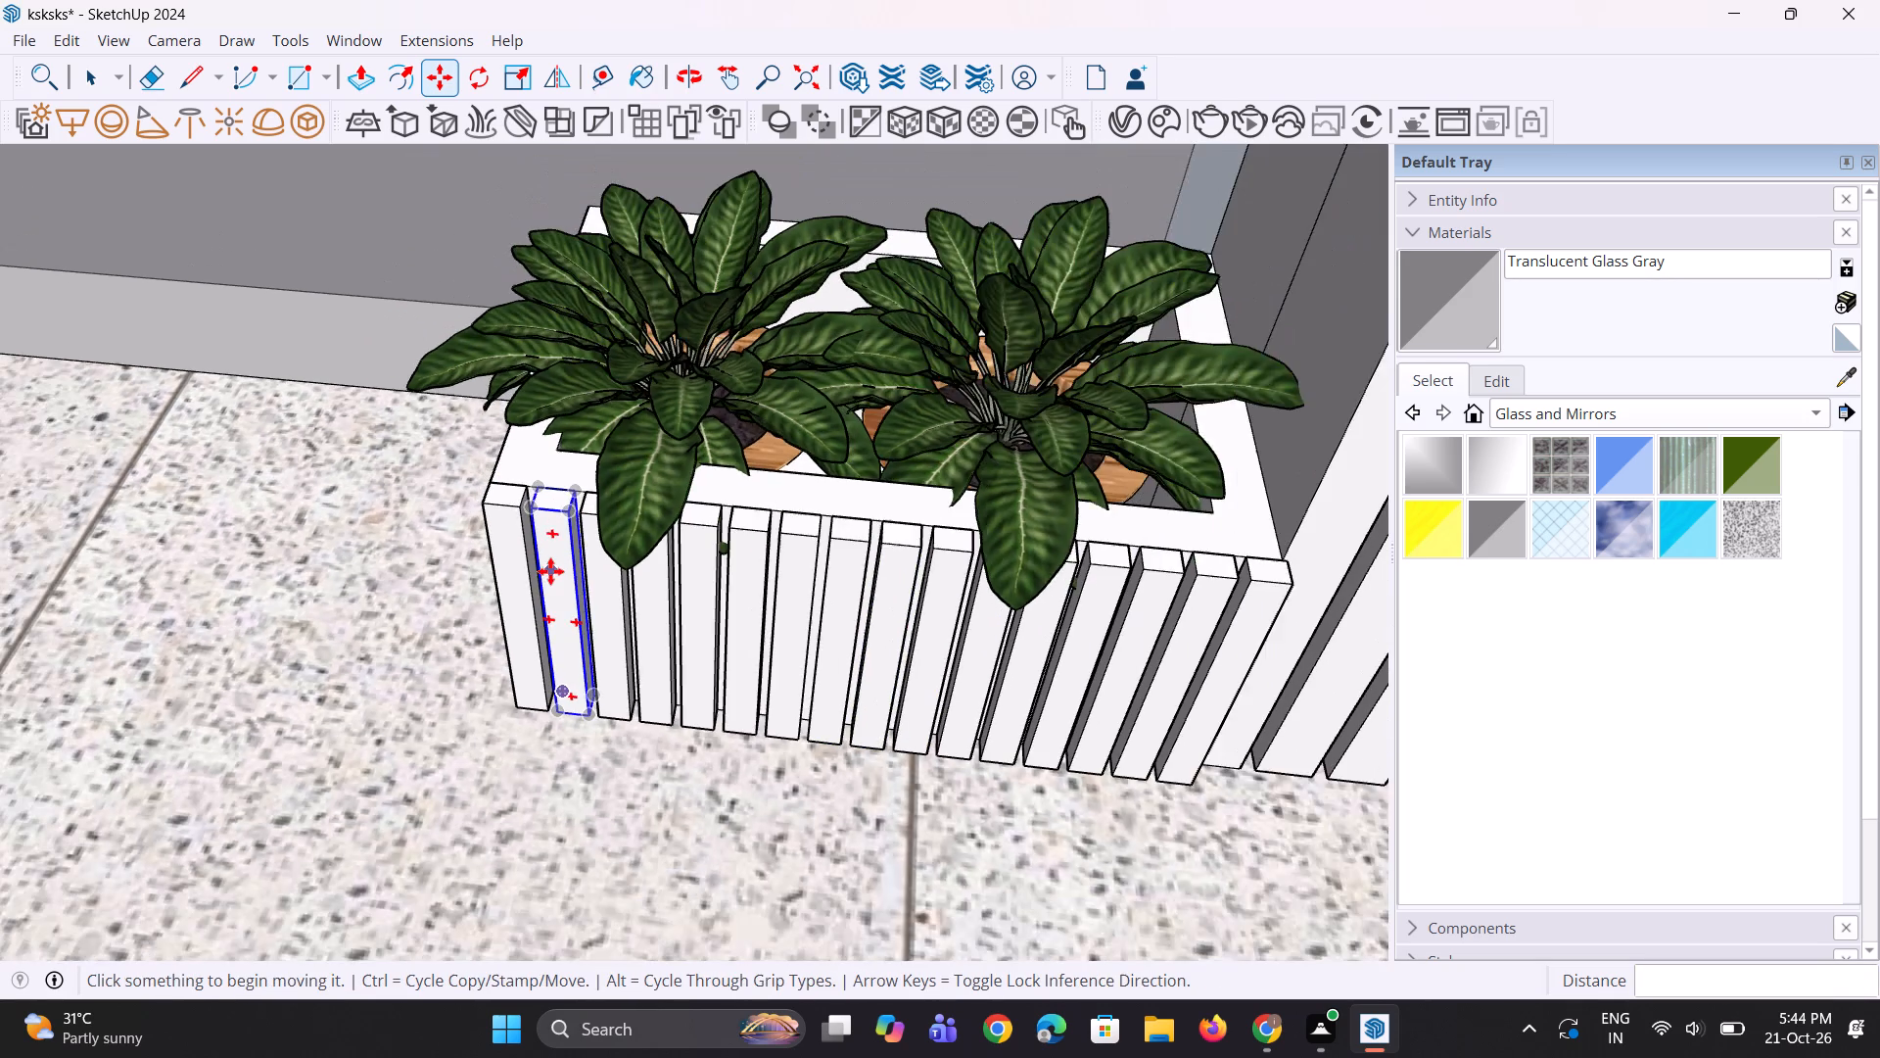
scroll(550, 571, down, 6)
middle_drag(1011, 683, 1315, 630)
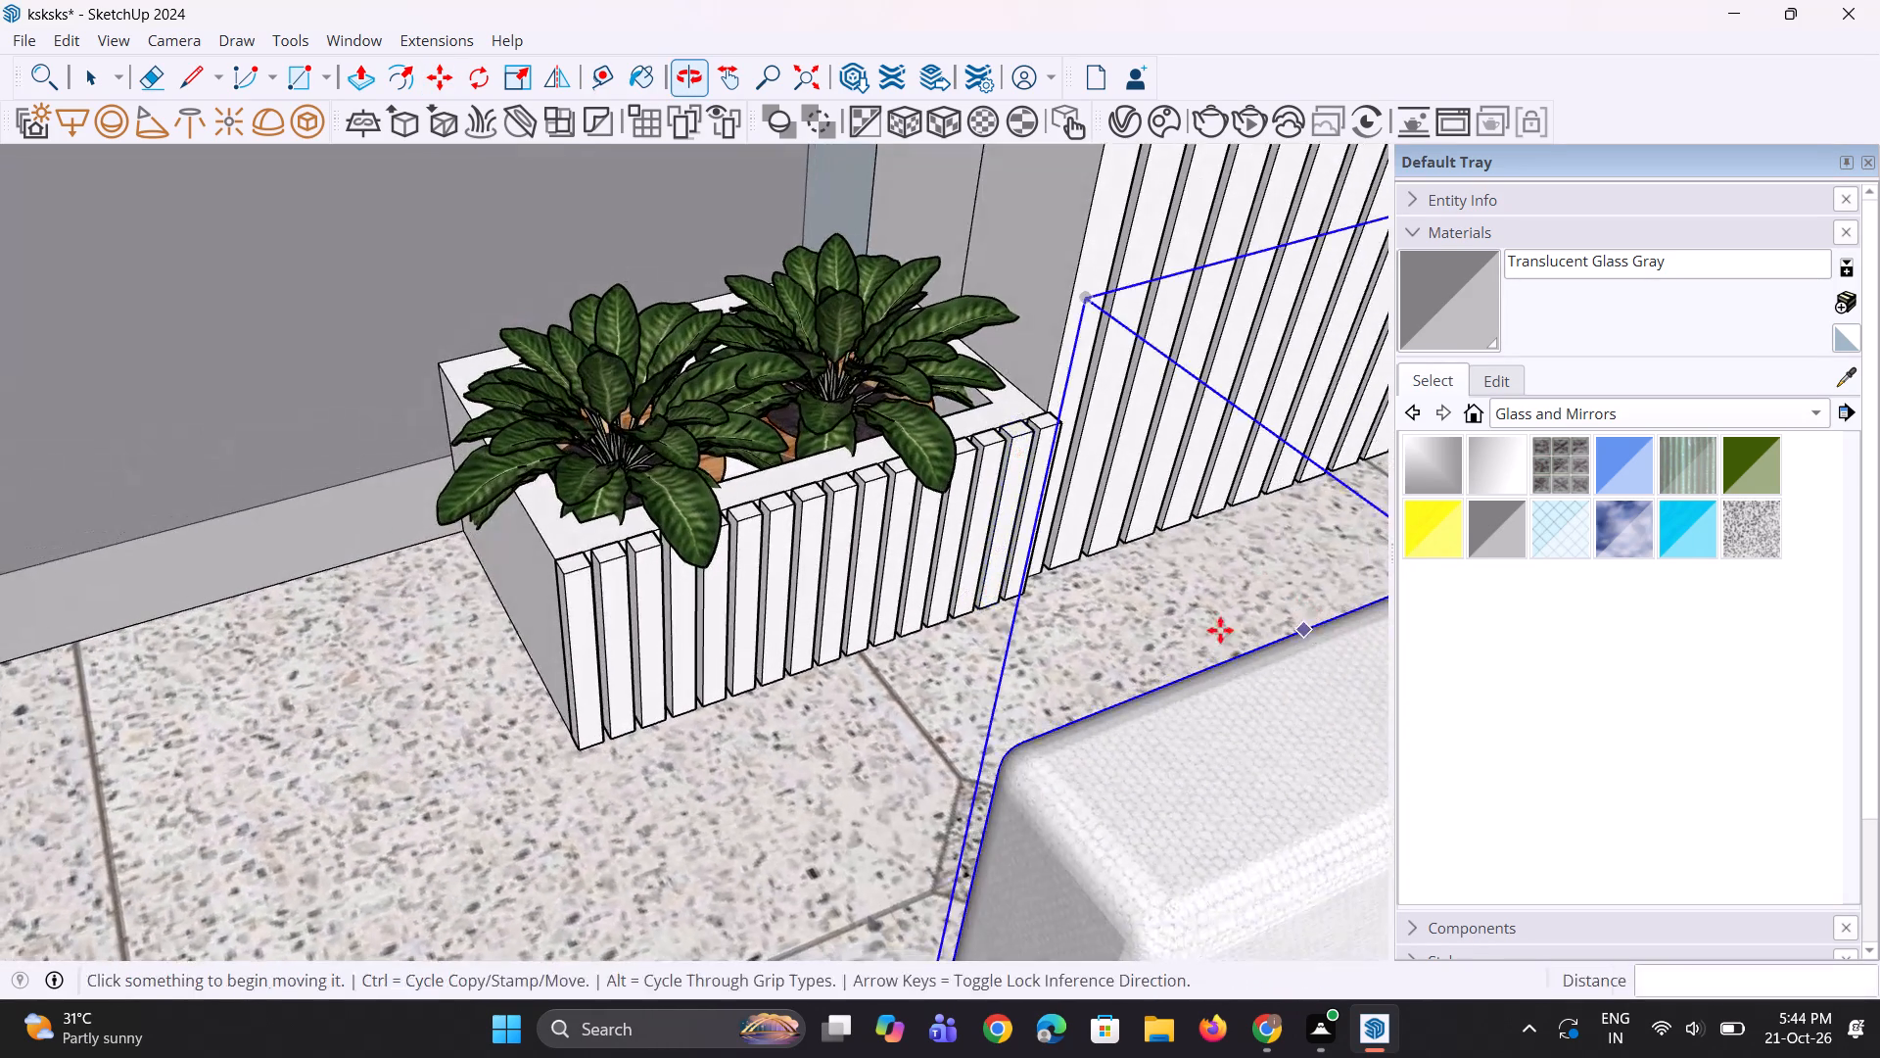
scroll(585, 637, up, 1)
middle_drag(587, 637, 1048, 657)
scroll(845, 657, up, 2)
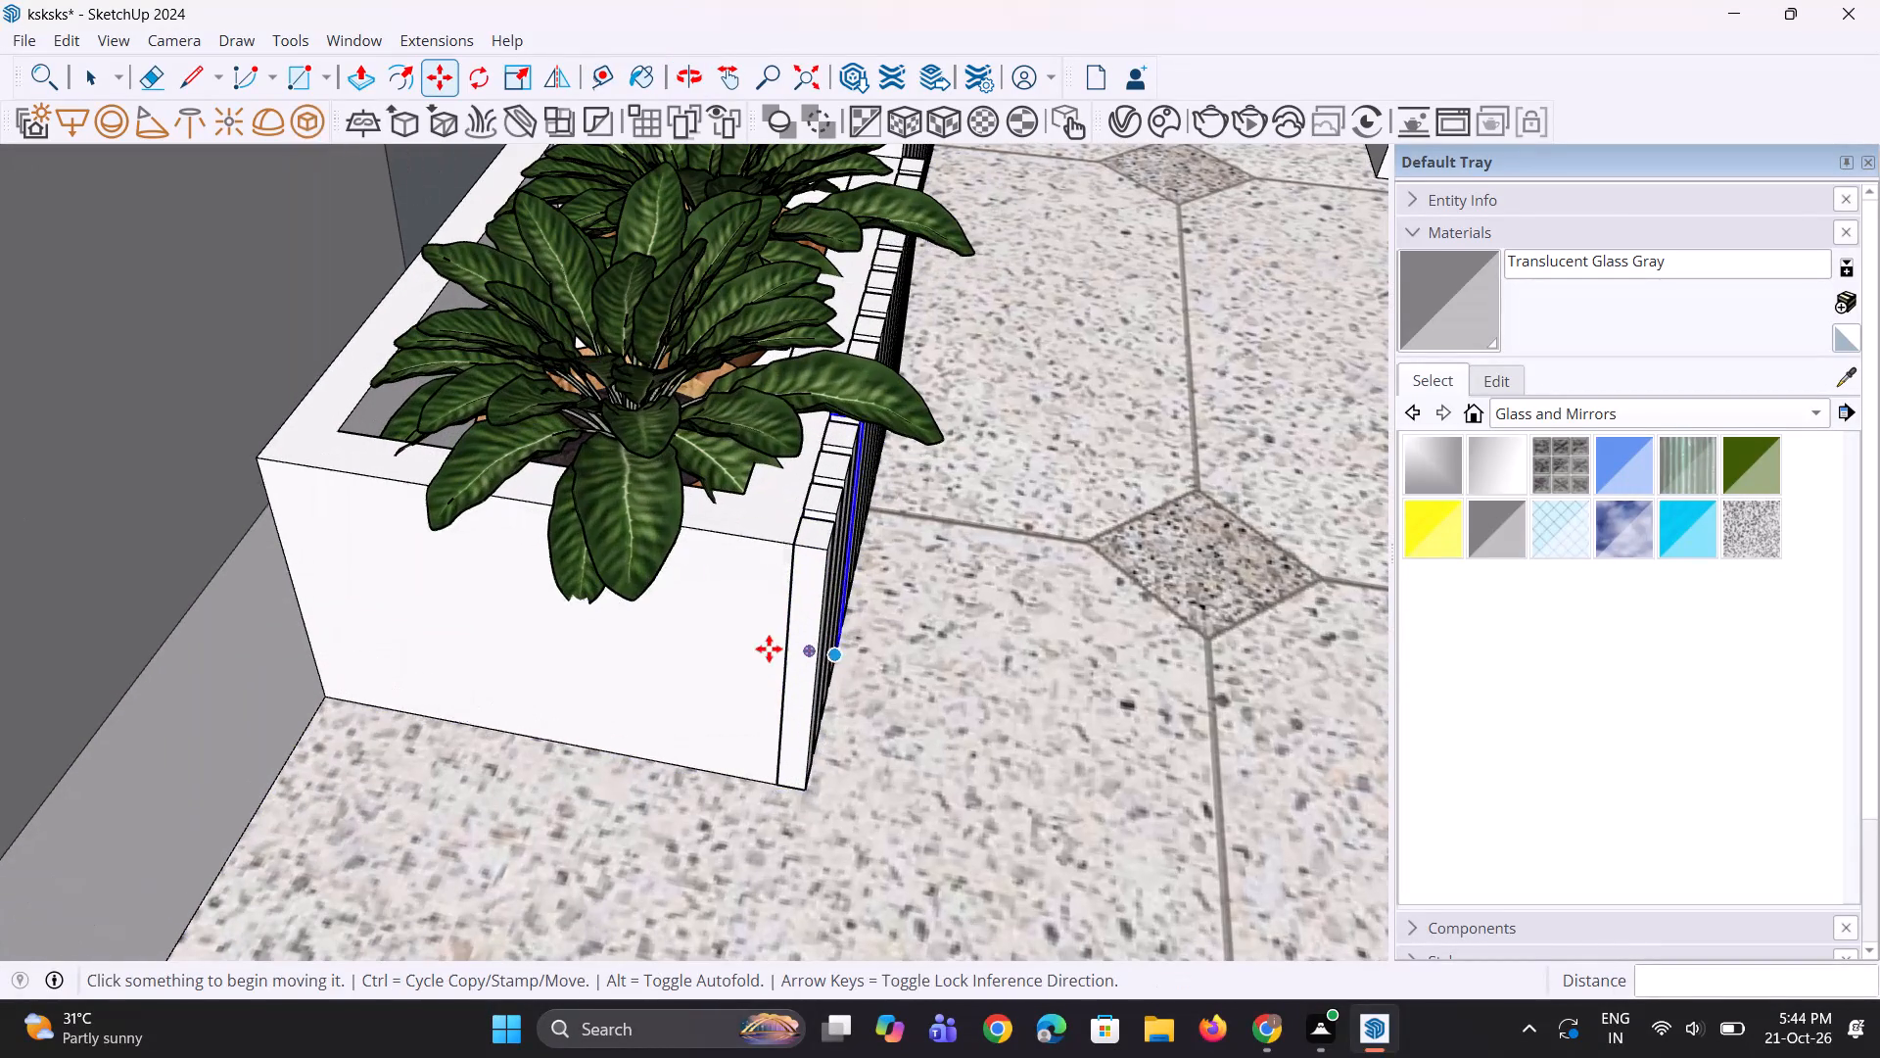
key(space)
key(space)
click(785, 607)
scroll(765, 644, up, 2)
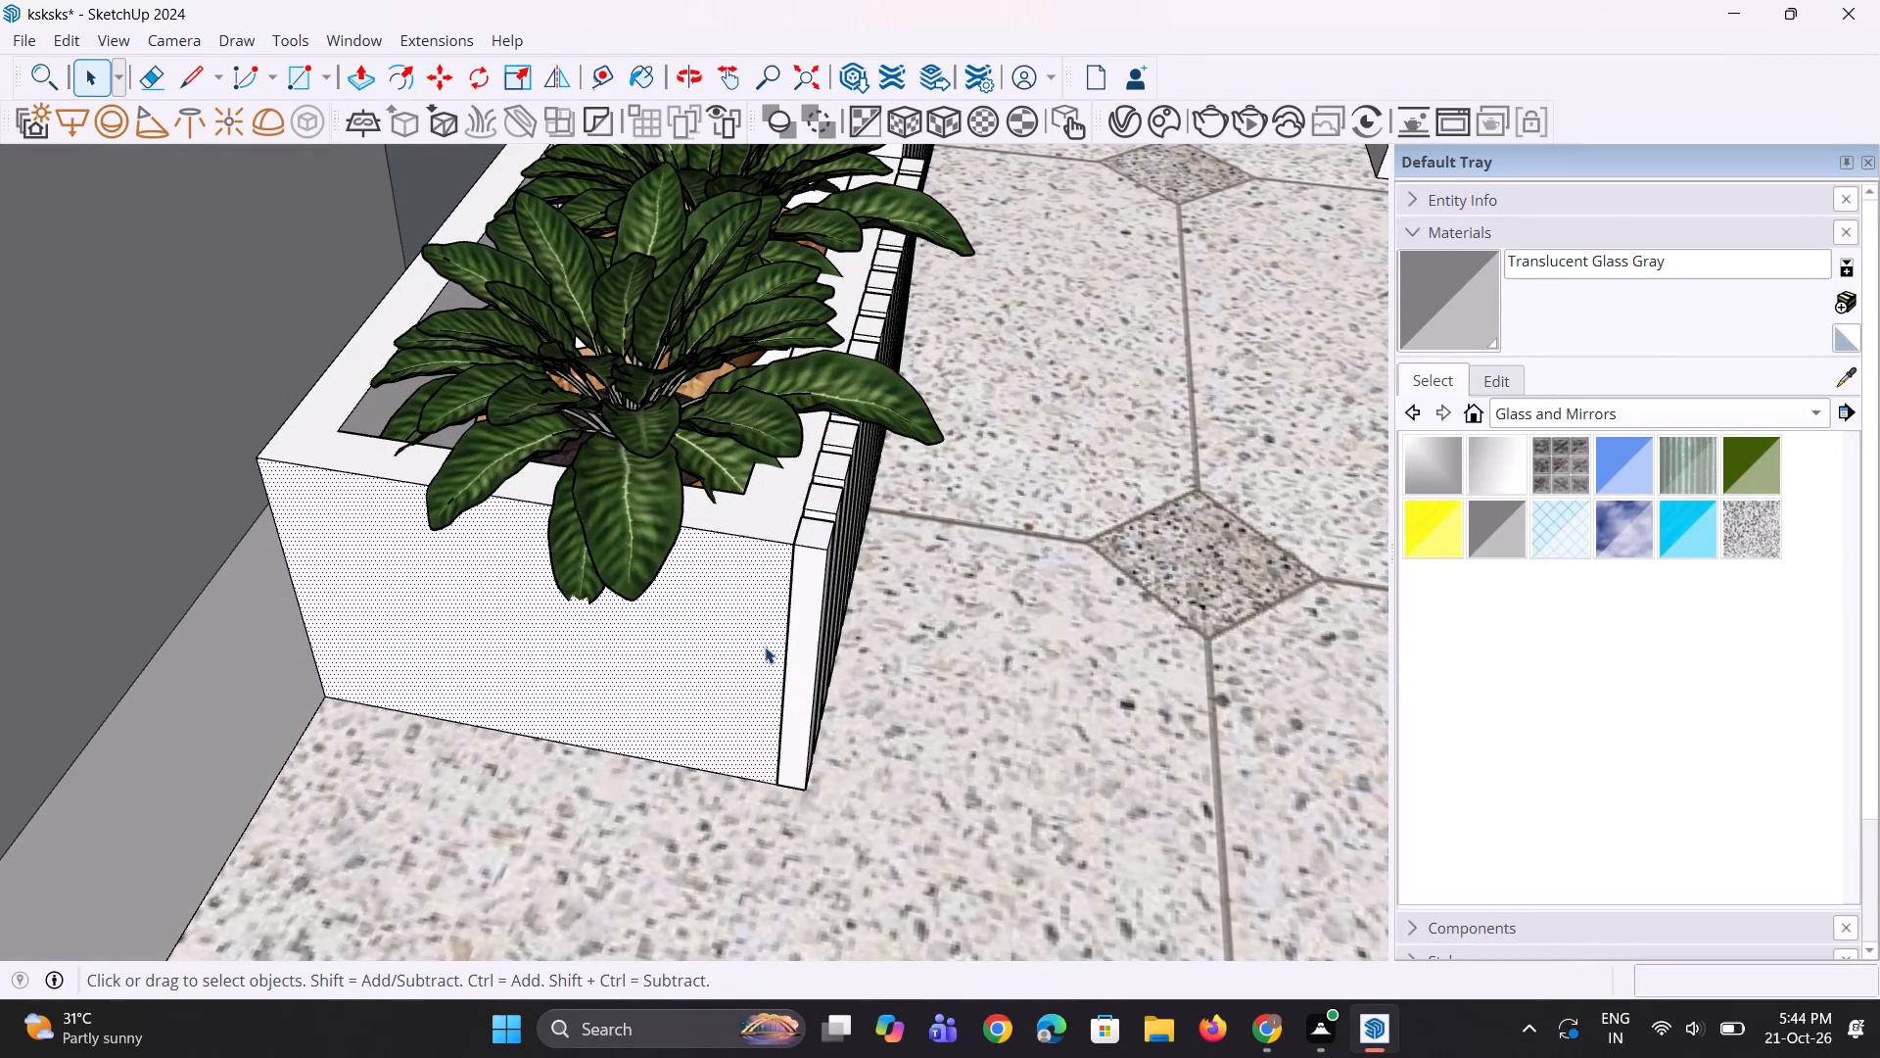
scroll(765, 647, up, 5)
middle_drag(836, 648, 980, 612)
scroll(980, 612, down, 10)
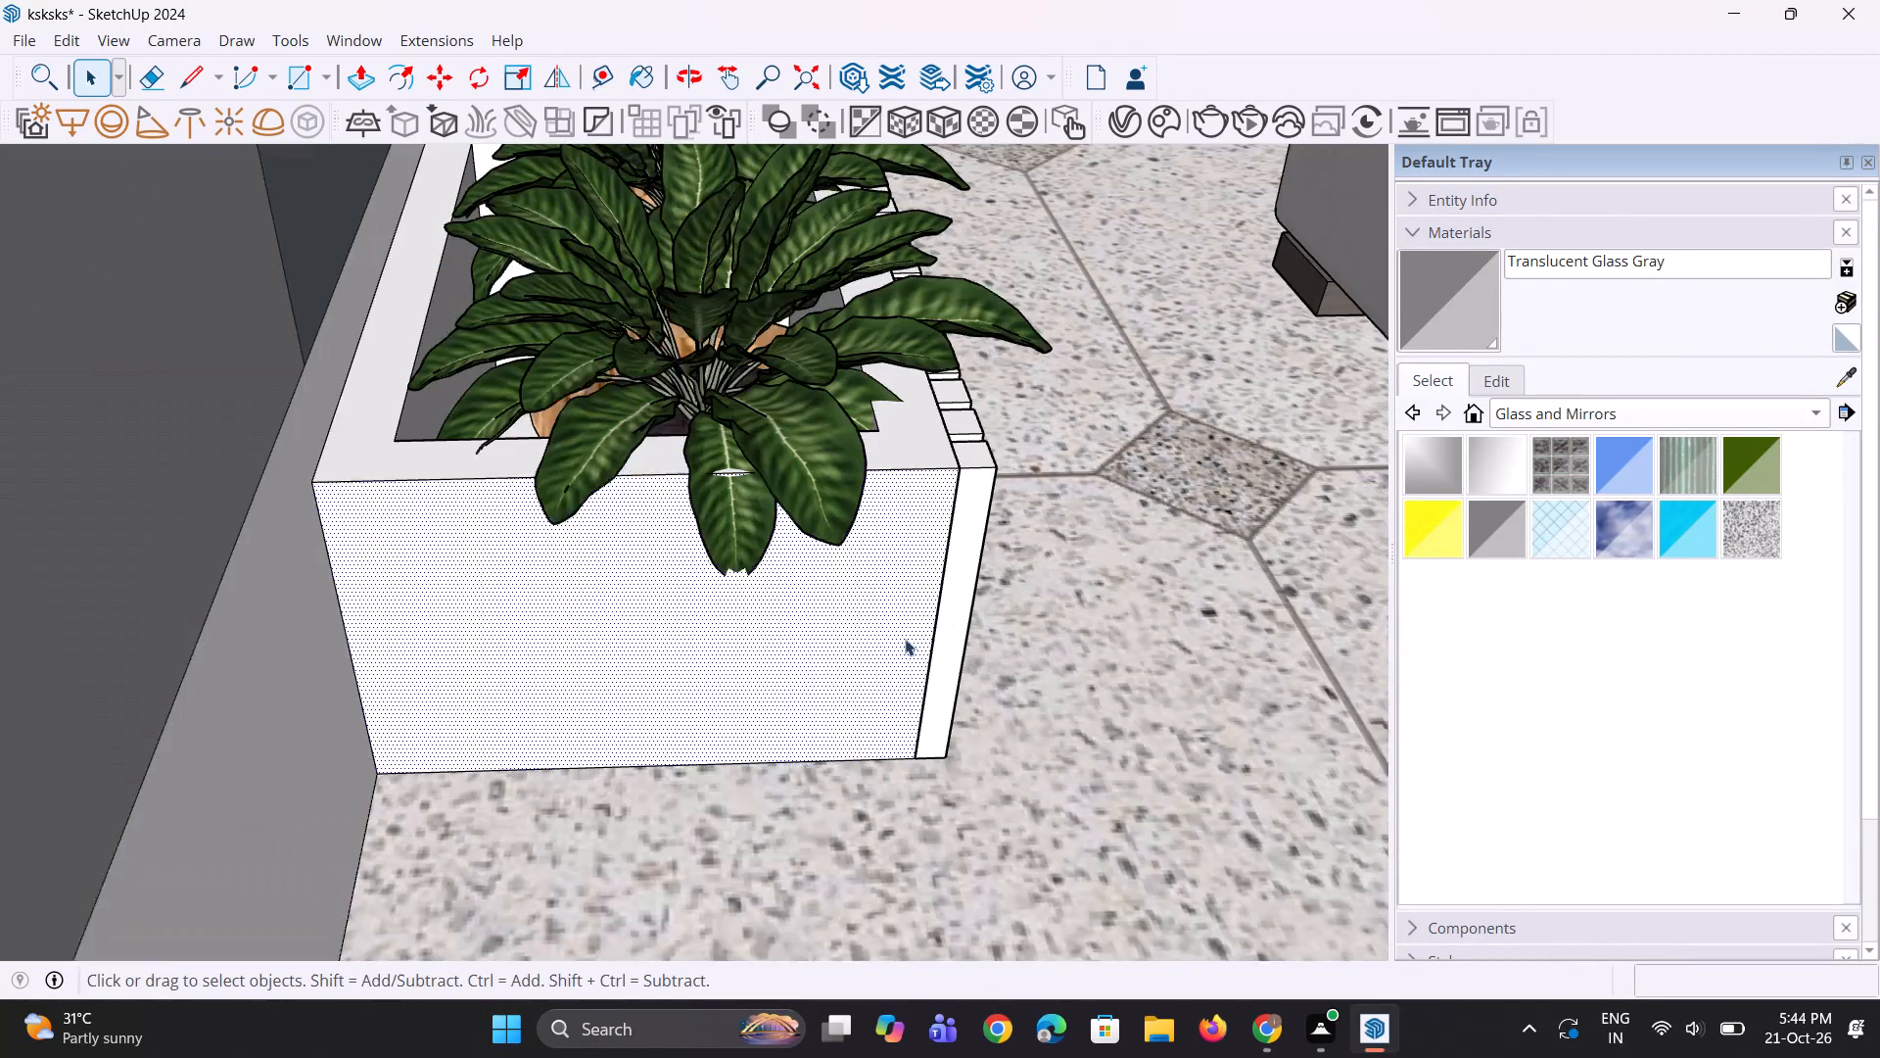
click(408, 598)
scroll(414, 731, up, 1)
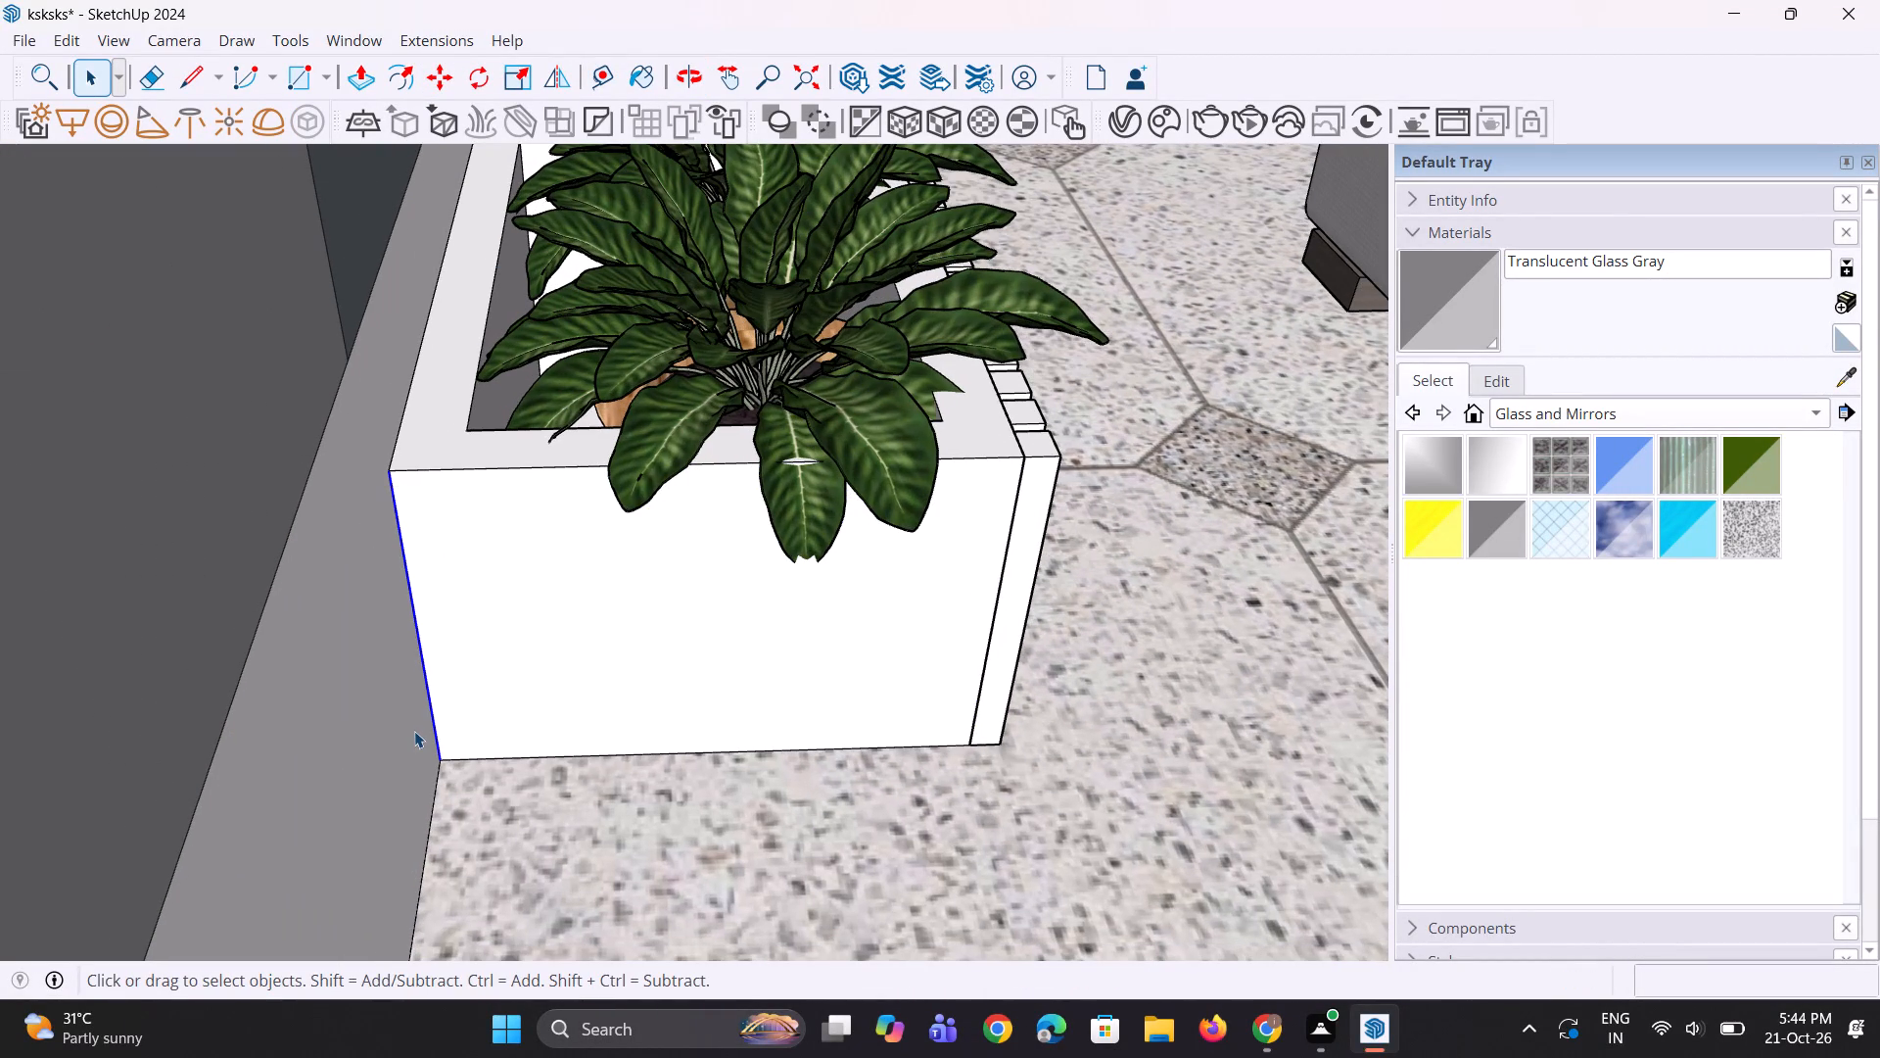
key(m)
scroll(431, 750, up, 1)
click(450, 766)
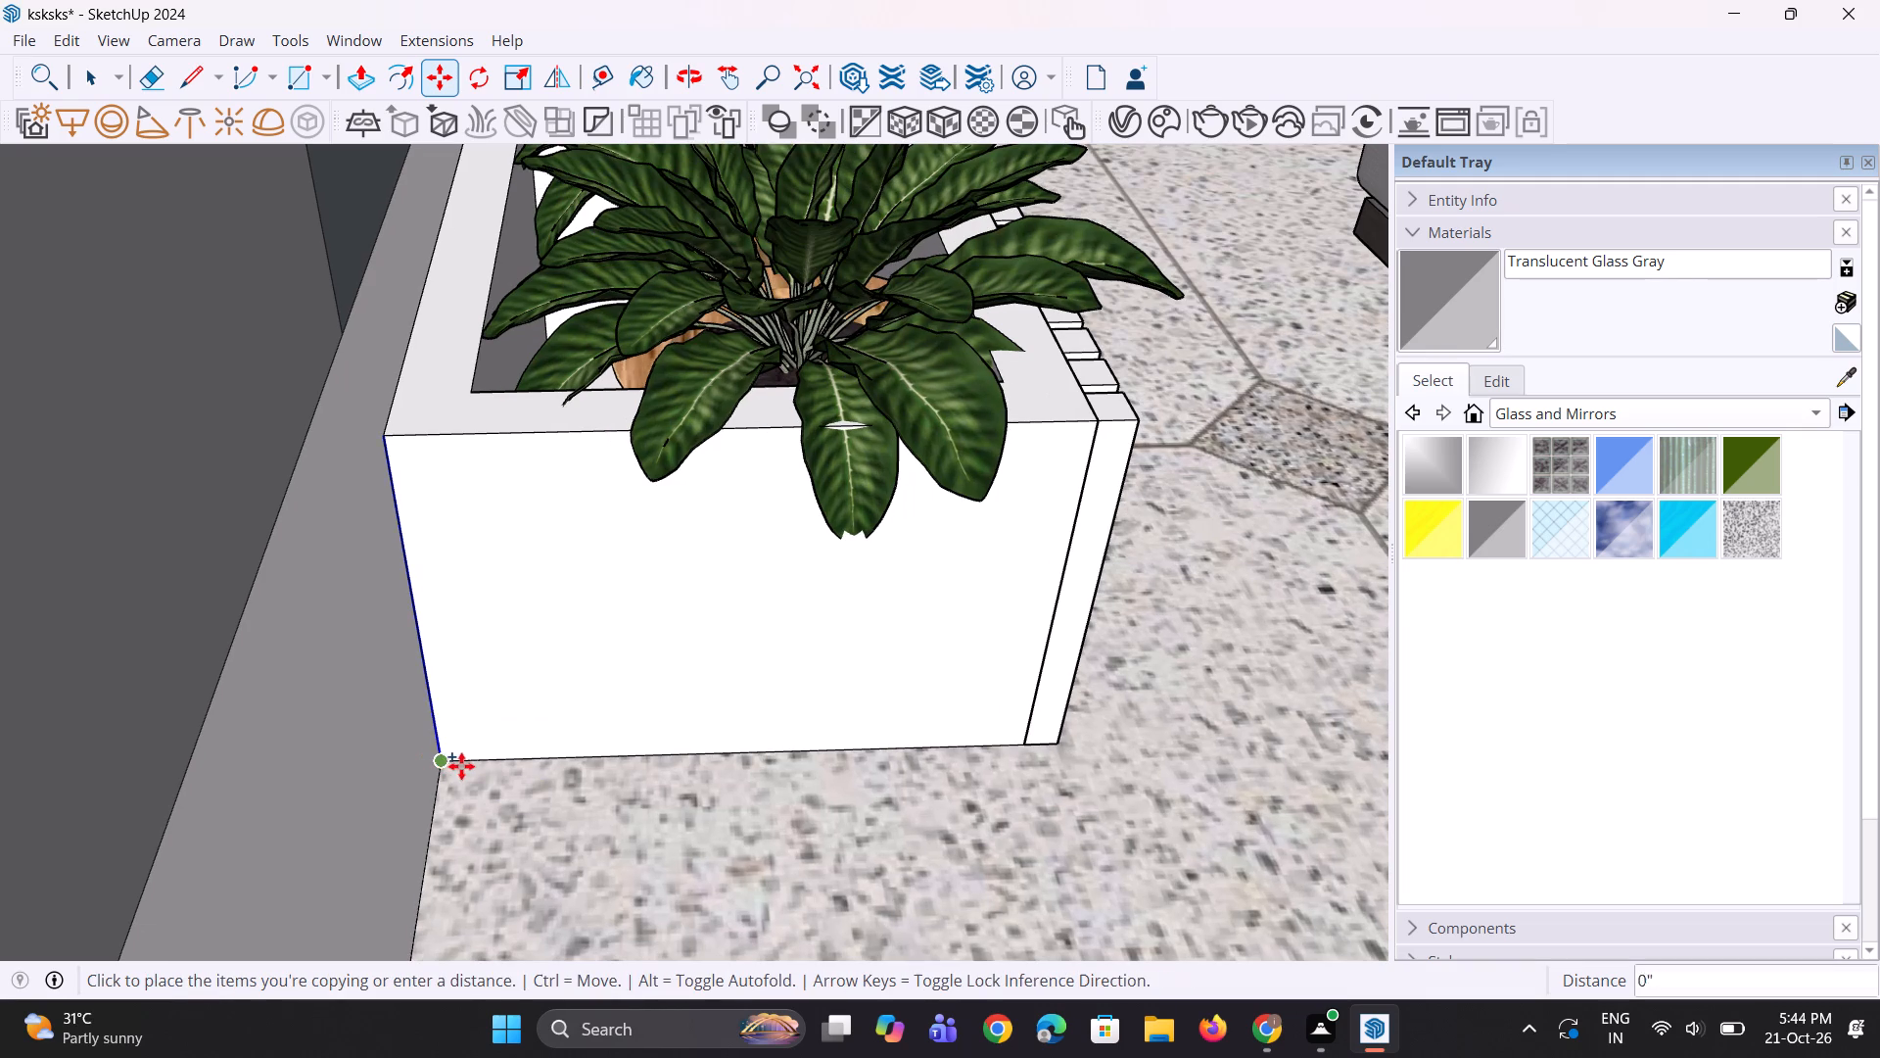
click(478, 764)
Push/Pull the narrow strip on the planter's end face outward about 1 3/16" to form a slat.
key(p)
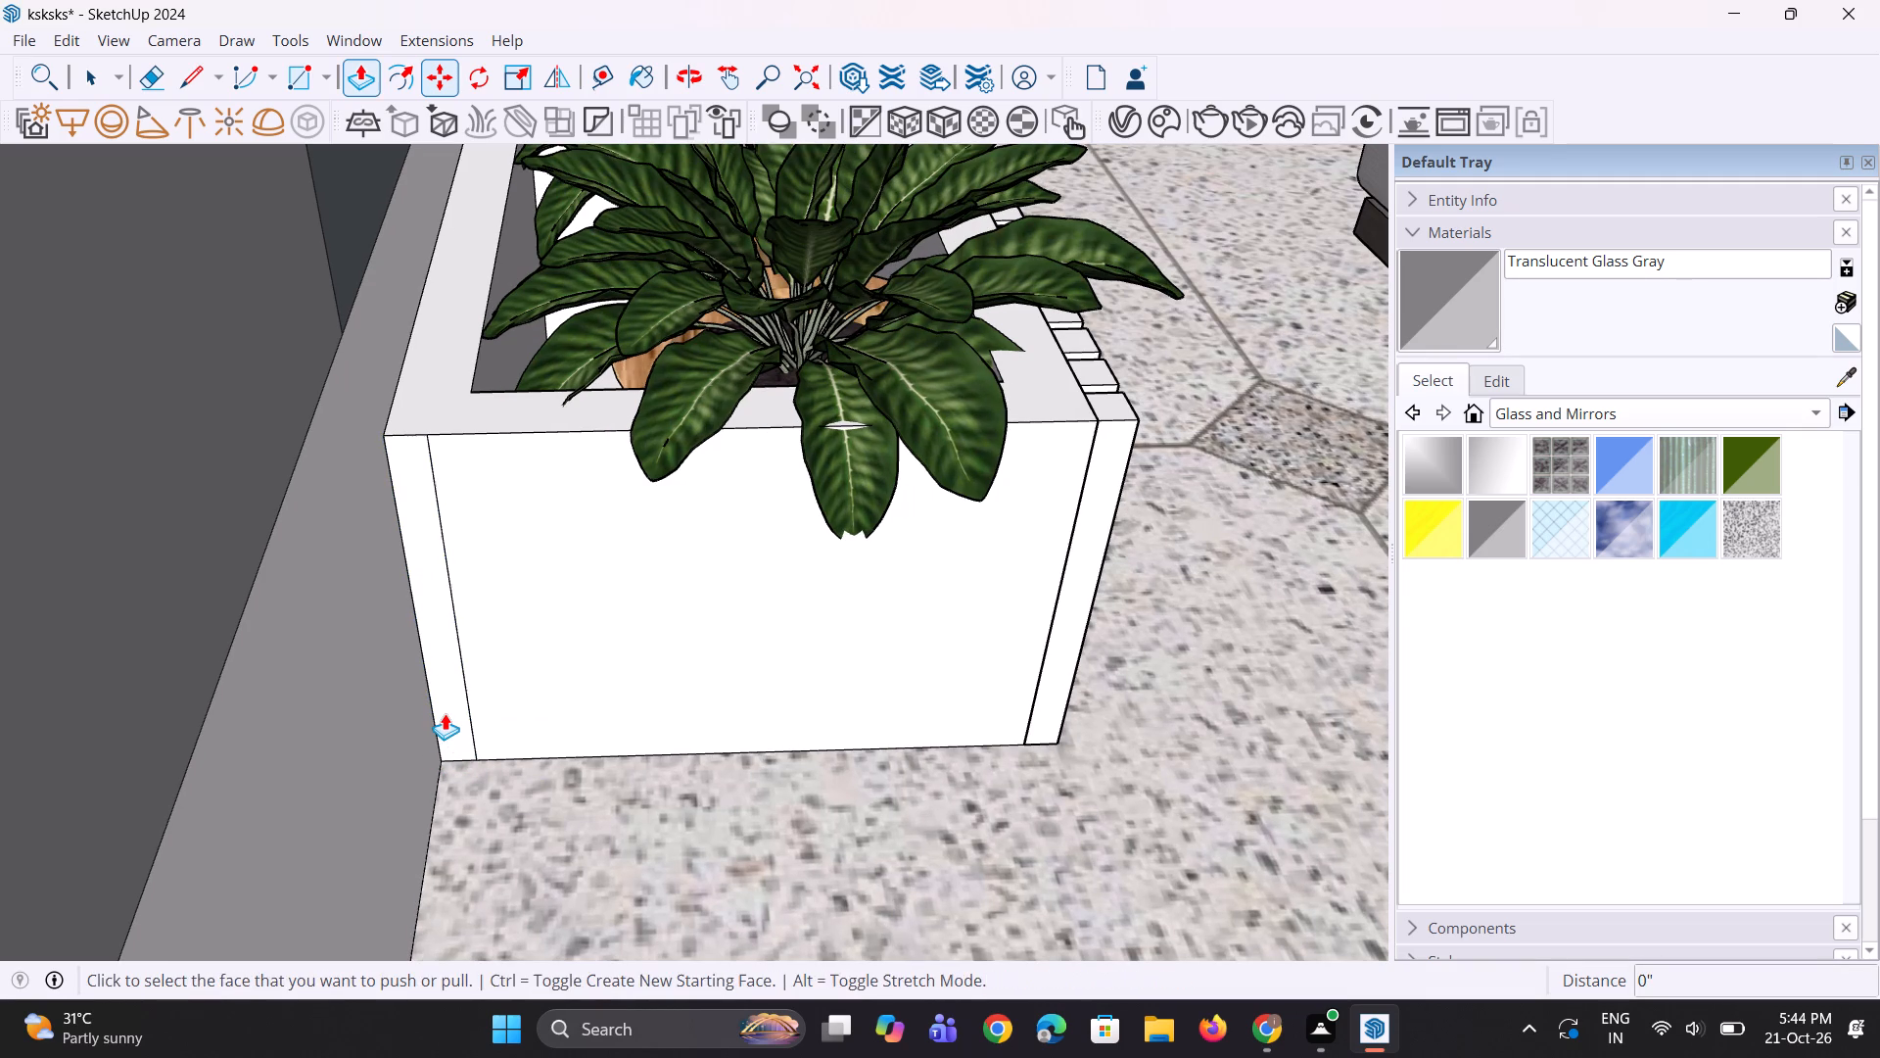
click(445, 713)
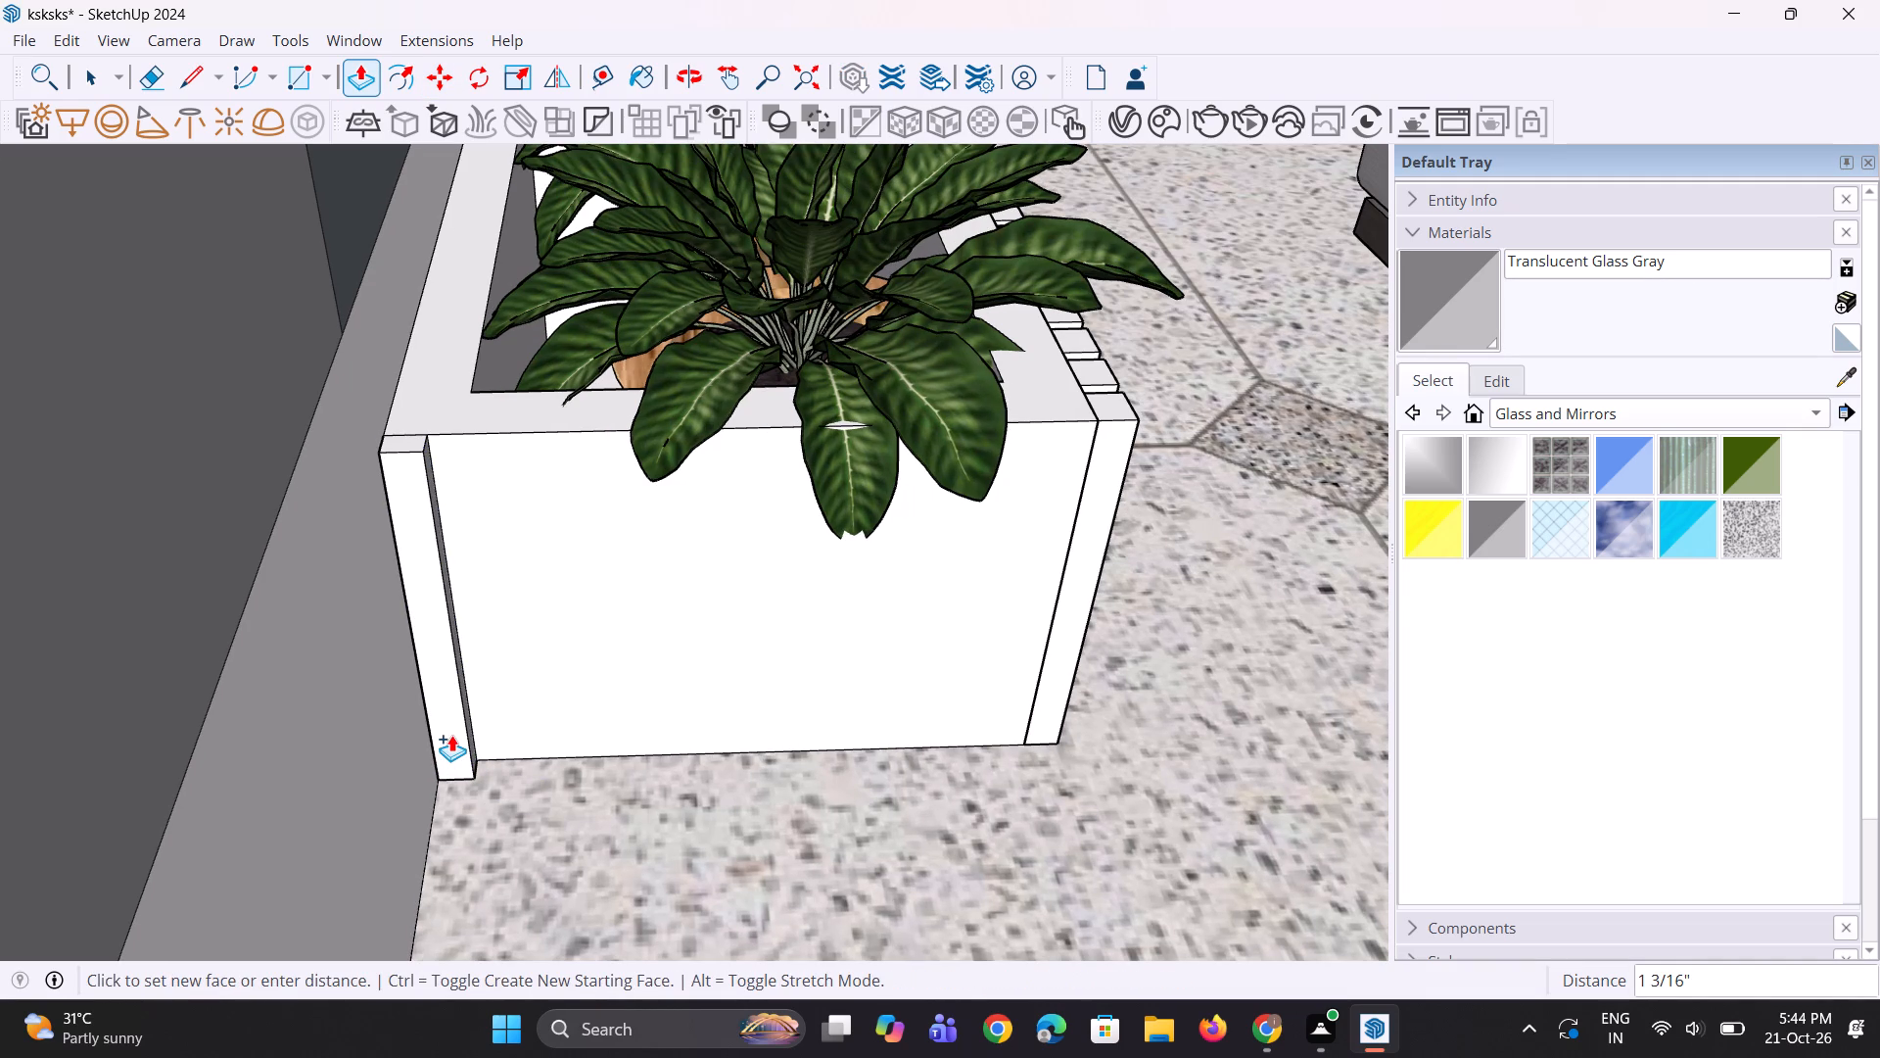
click(451, 735)
middle_drag(459, 753, 251, 763)
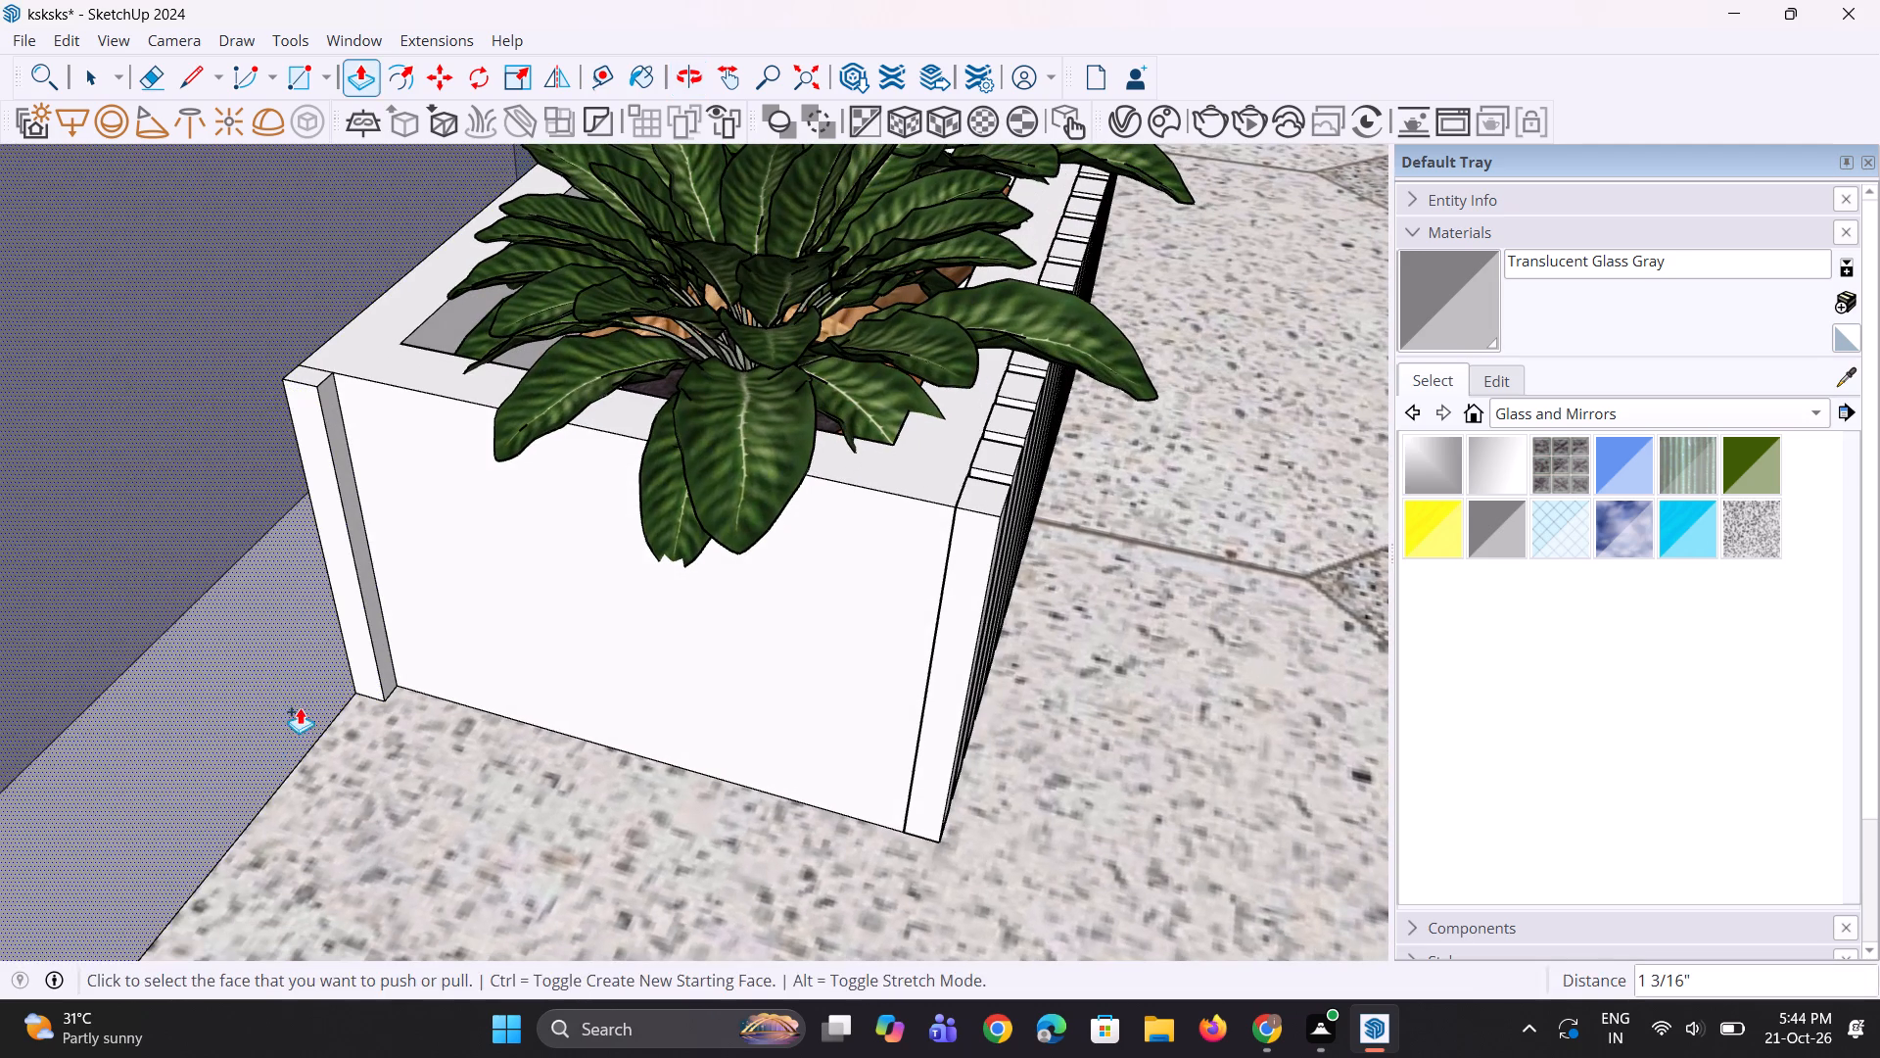
Group the faces of the new slat at the wall edge of the planter's short end.
key(space)
key(space)
scroll(315, 647, up, 2)
click(341, 591)
scroll(366, 524, up, 3)
ctrl+click(366, 511)
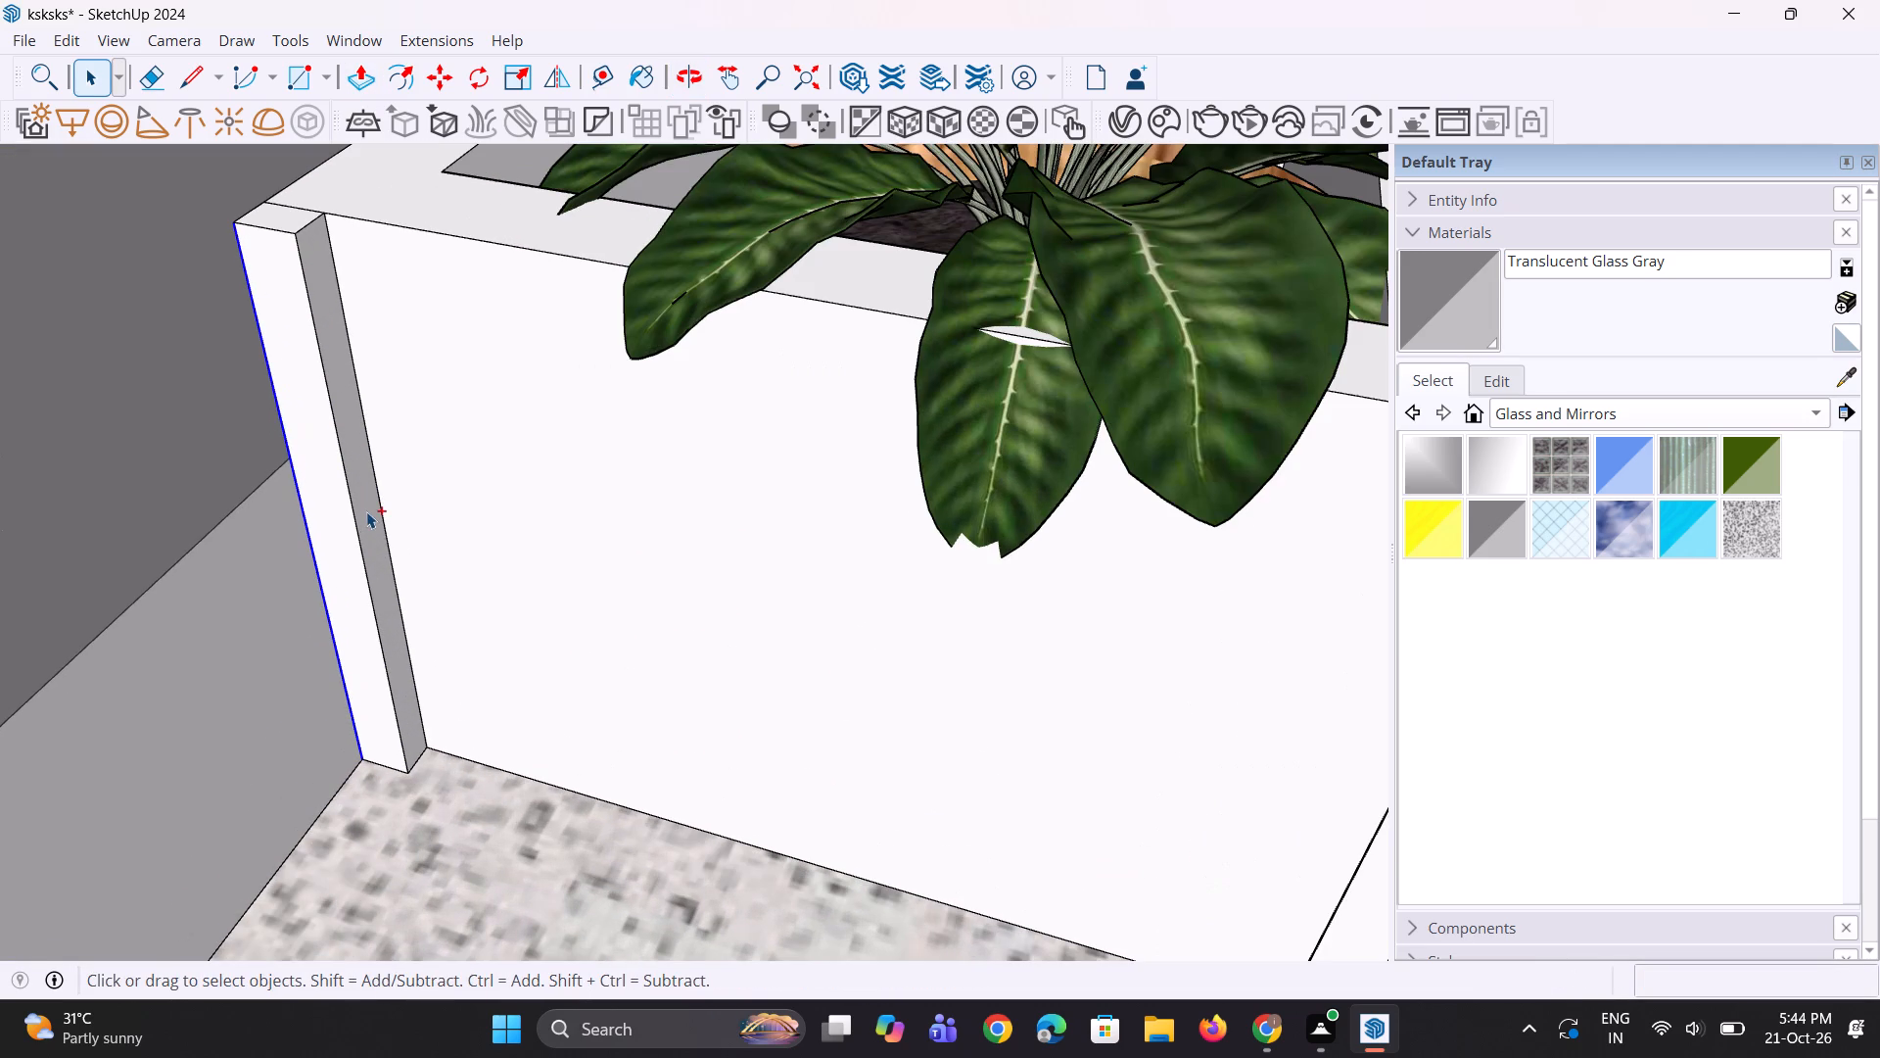
ctrl+click(345, 531)
scroll(369, 657, down, 4)
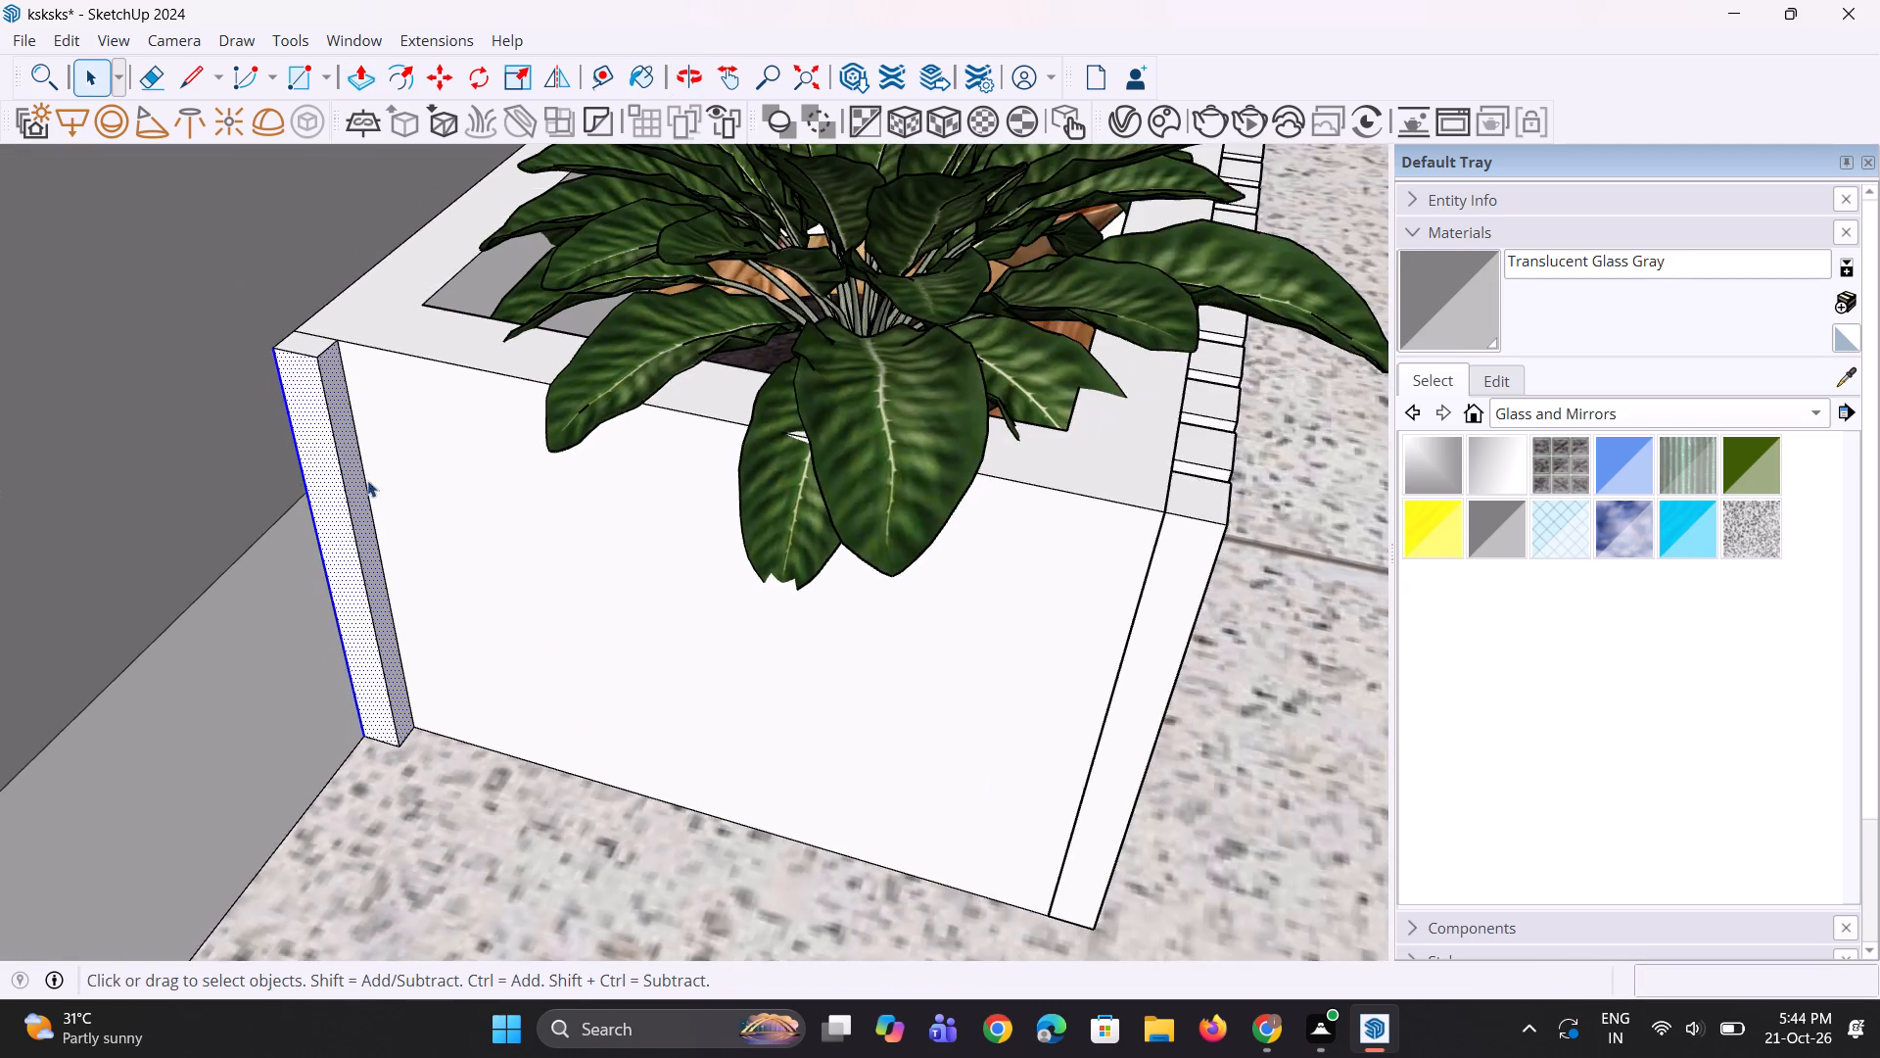
scroll(329, 358, up, 3)
double_click(320, 518)
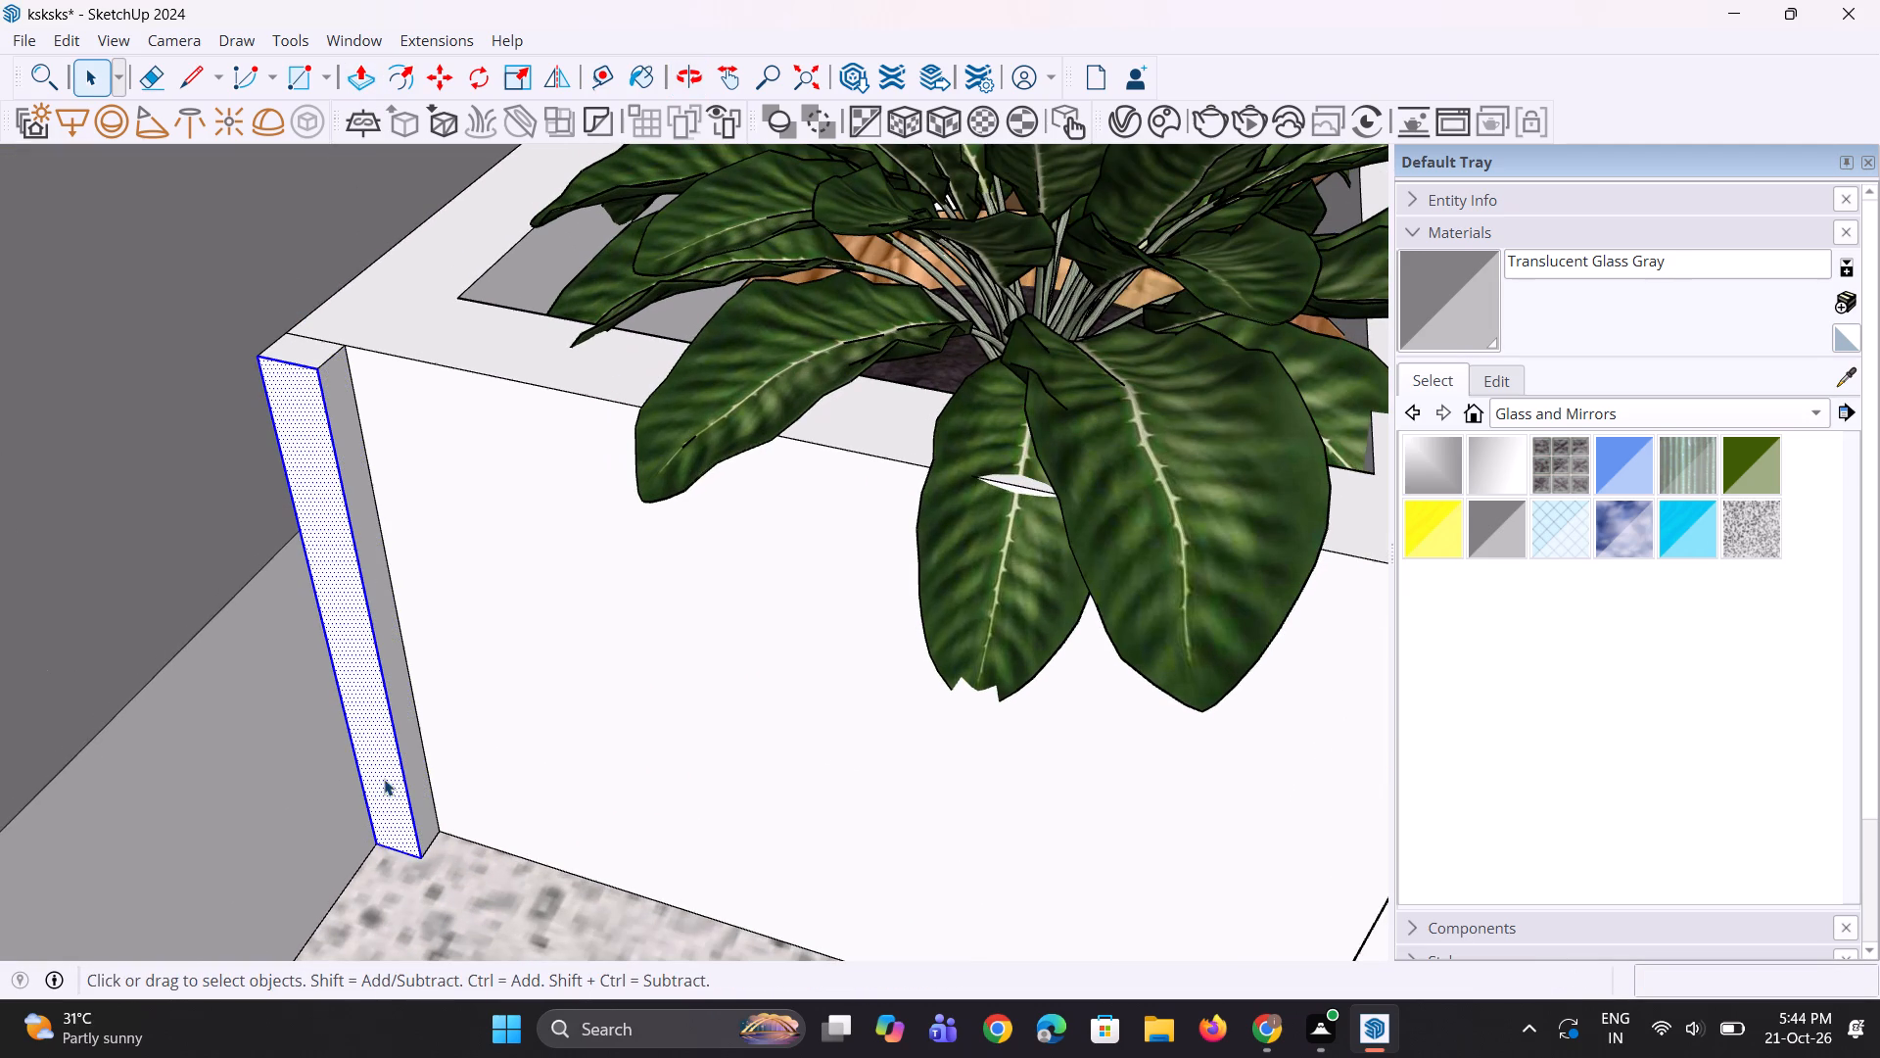
click(434, 911)
click(393, 795)
scroll(424, 724, up, 2)
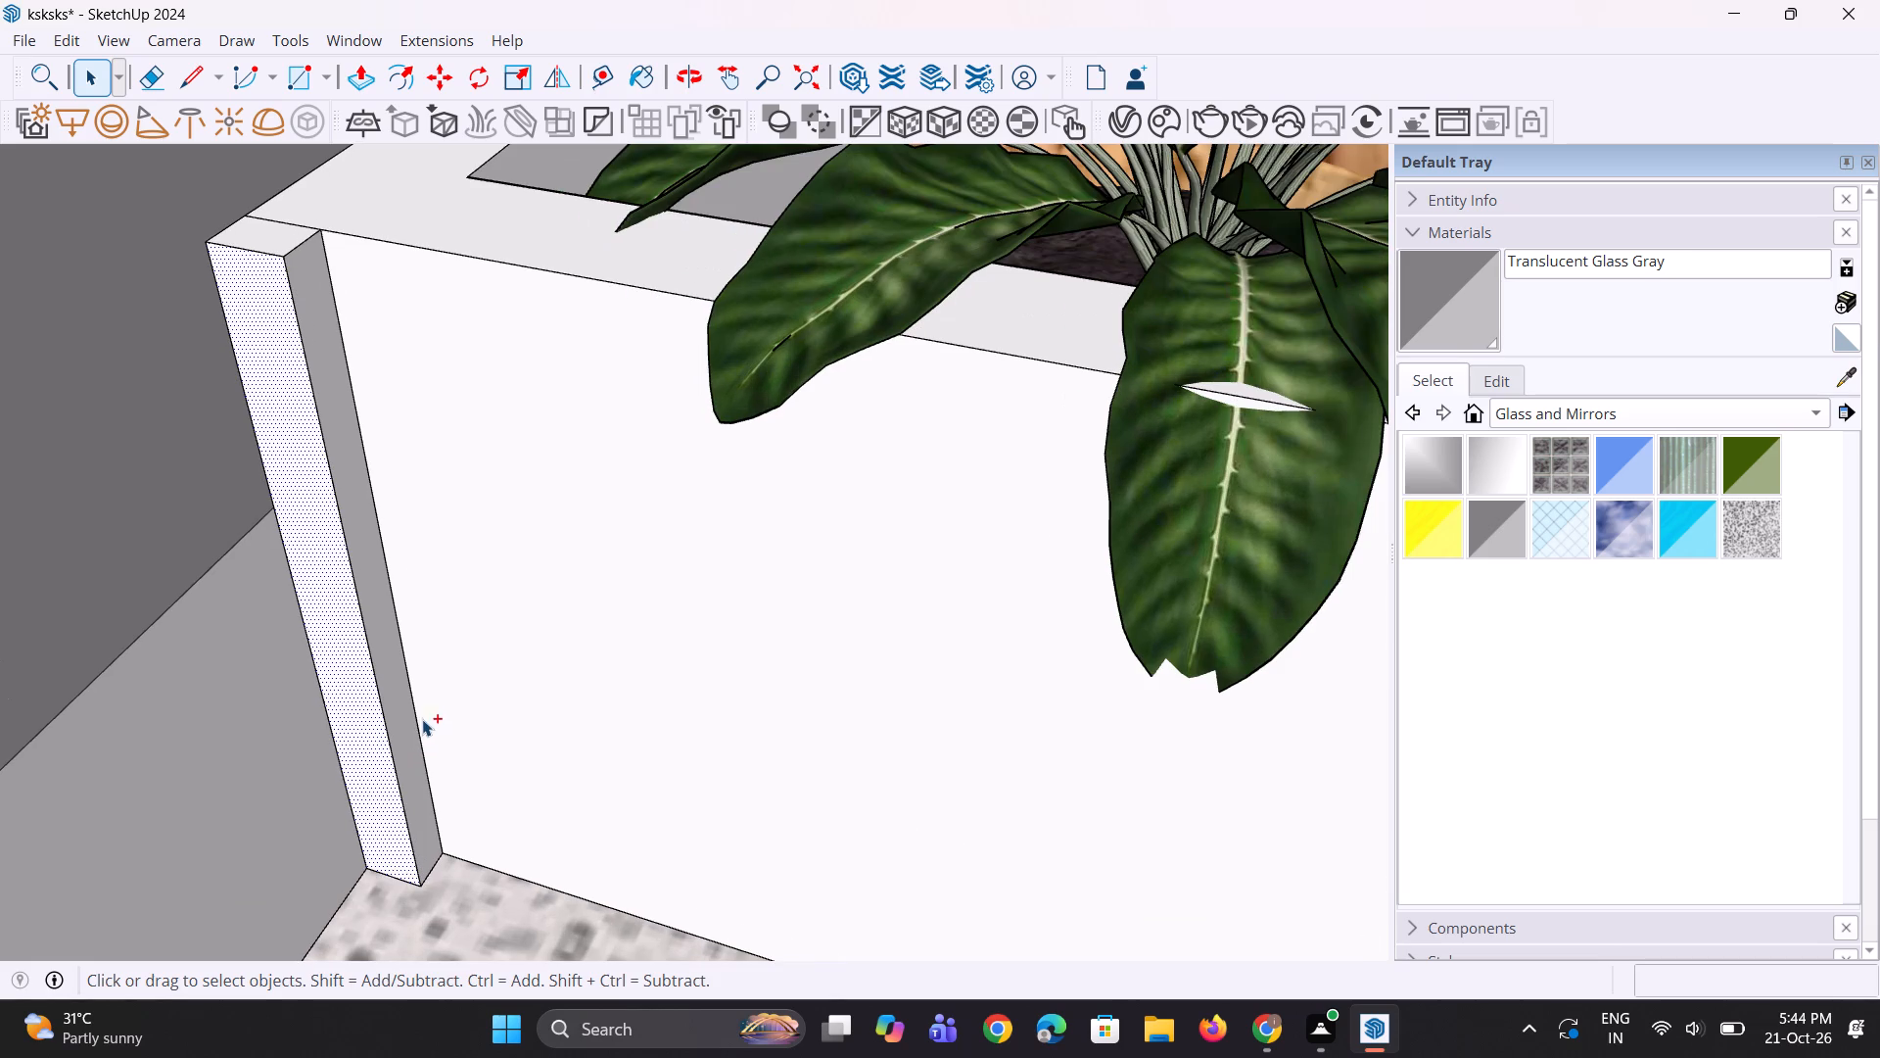
ctrl+click(399, 701)
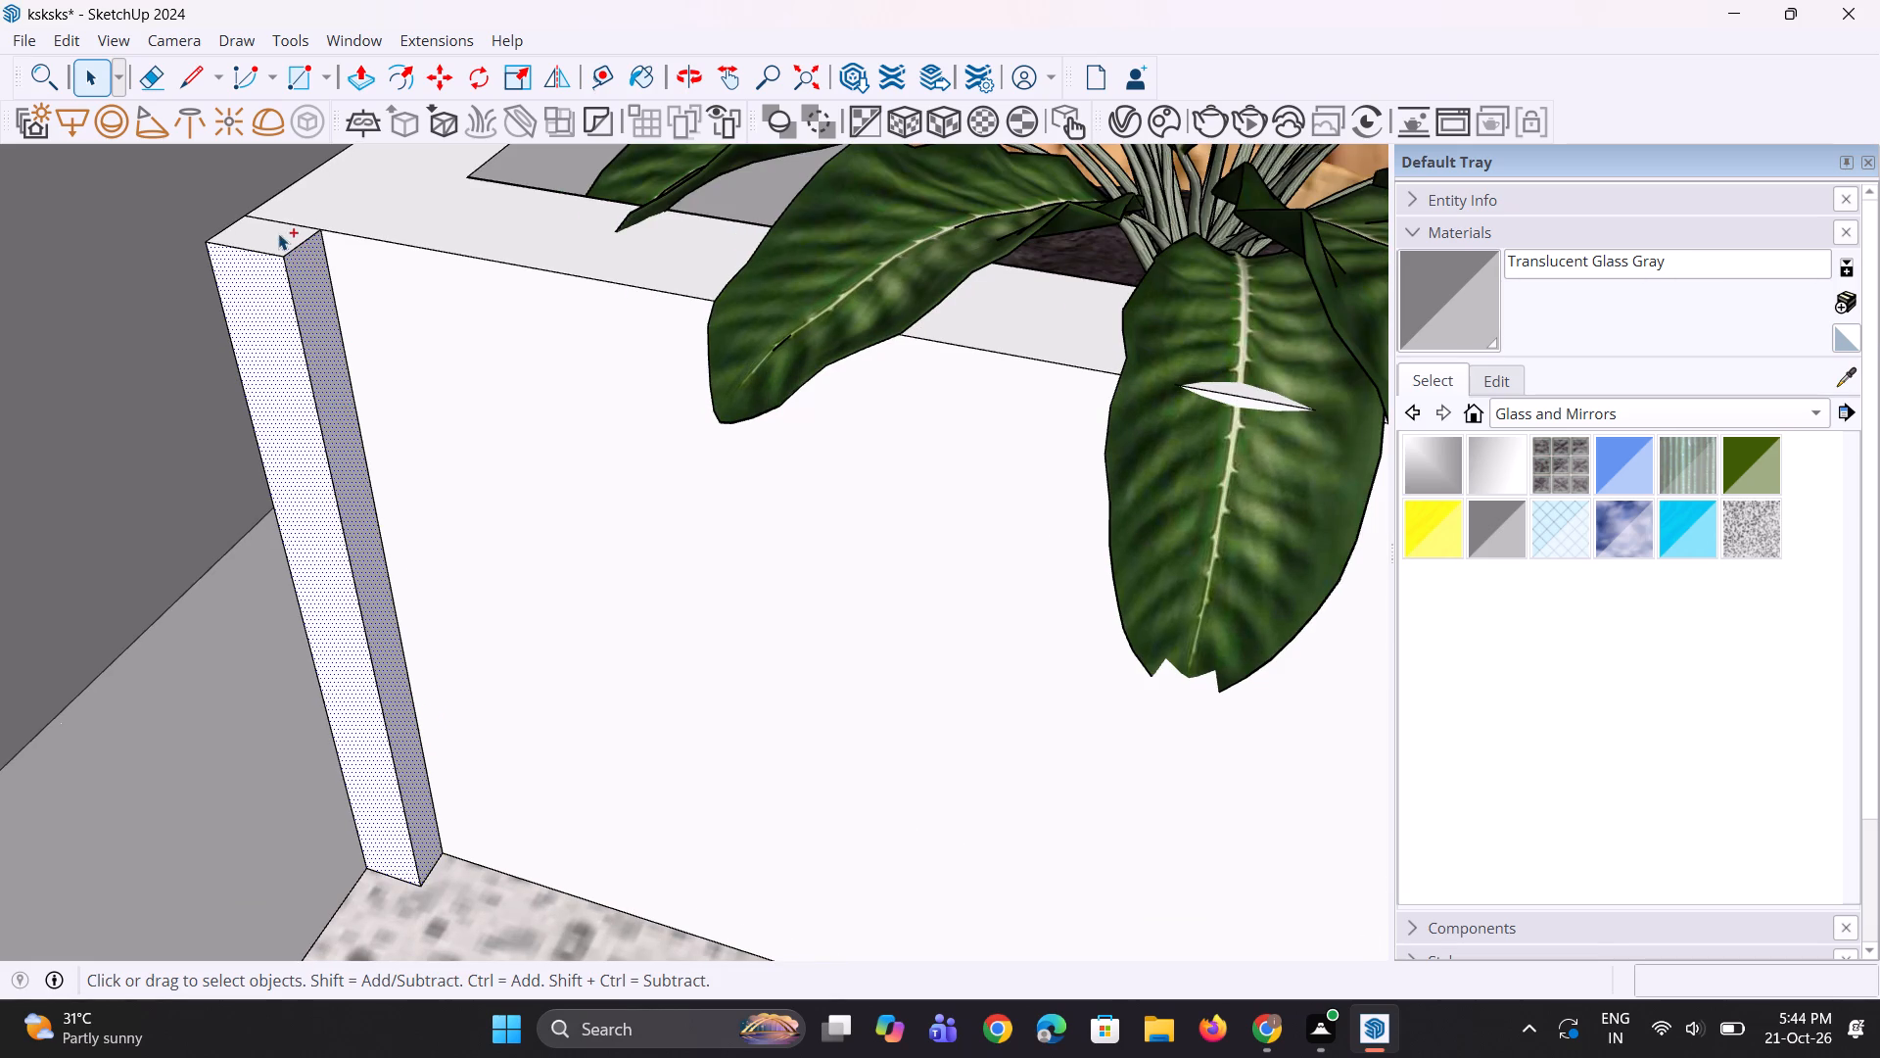
ctrl+click(278, 233)
right_click(265, 349)
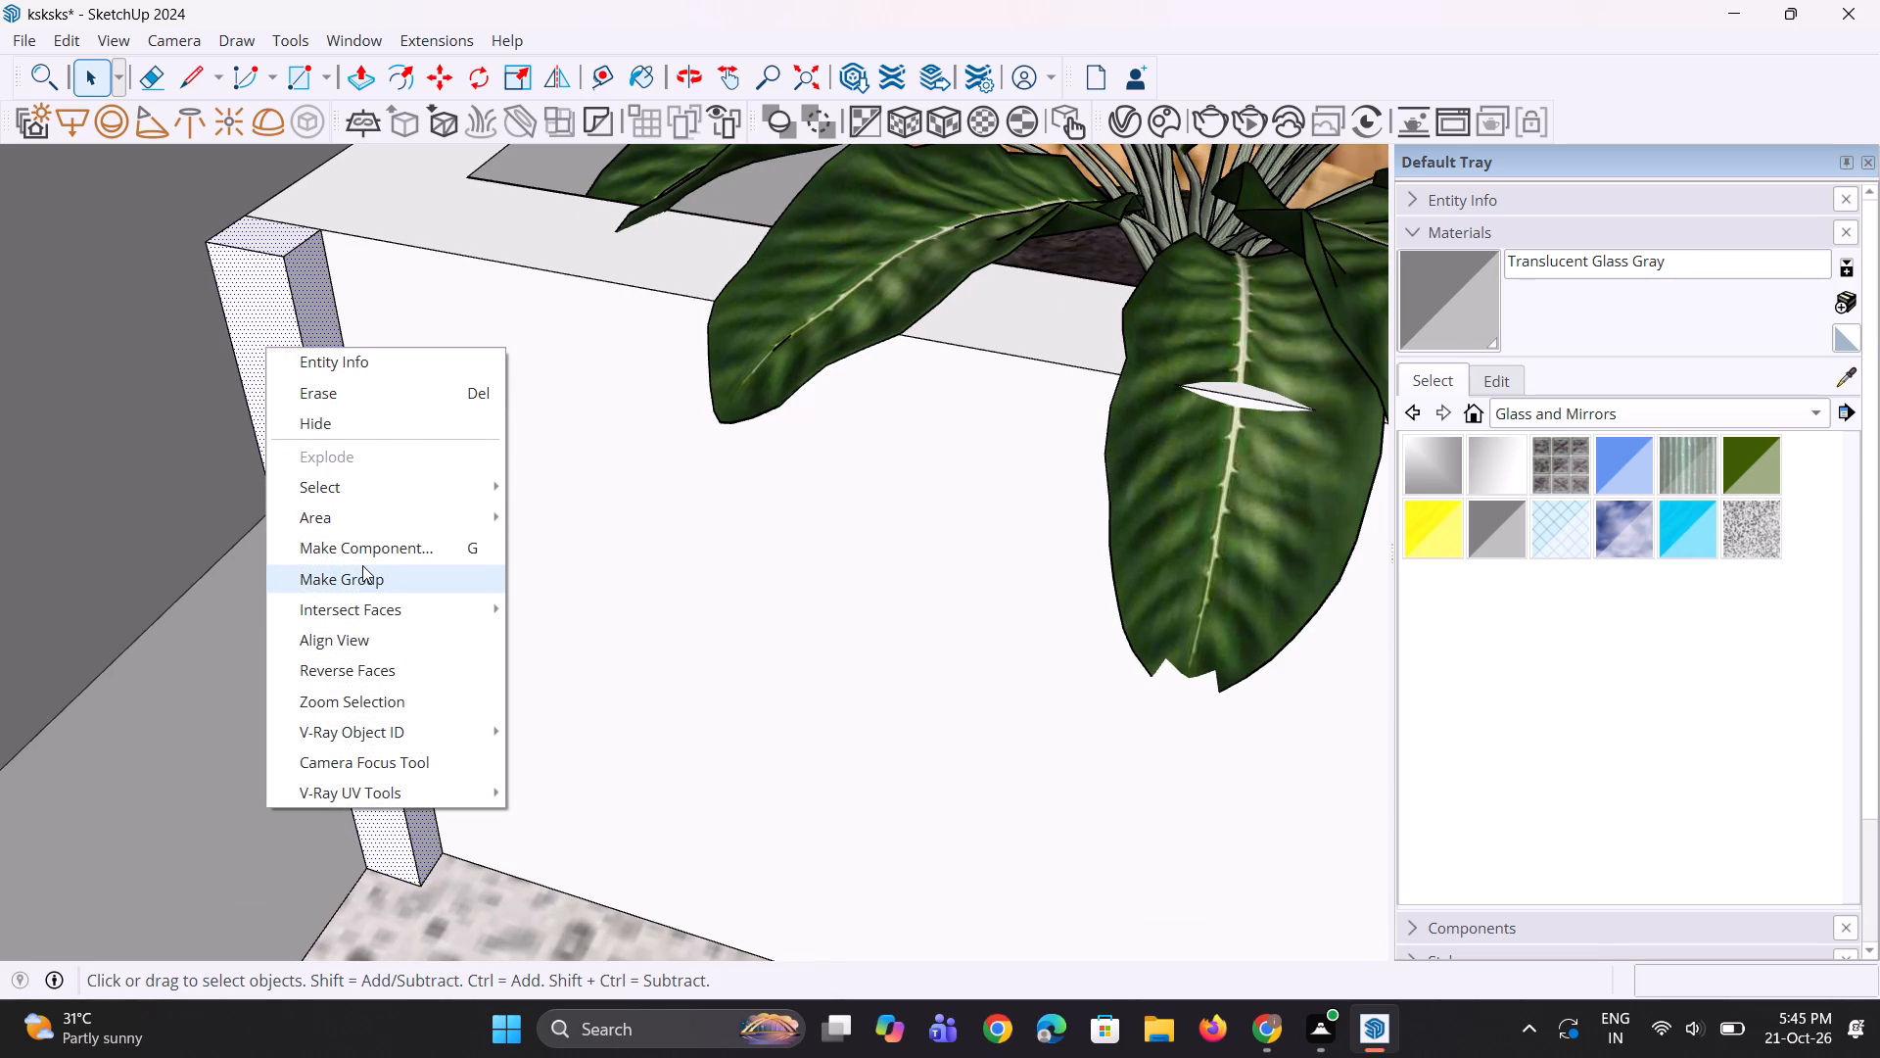
click(362, 565)
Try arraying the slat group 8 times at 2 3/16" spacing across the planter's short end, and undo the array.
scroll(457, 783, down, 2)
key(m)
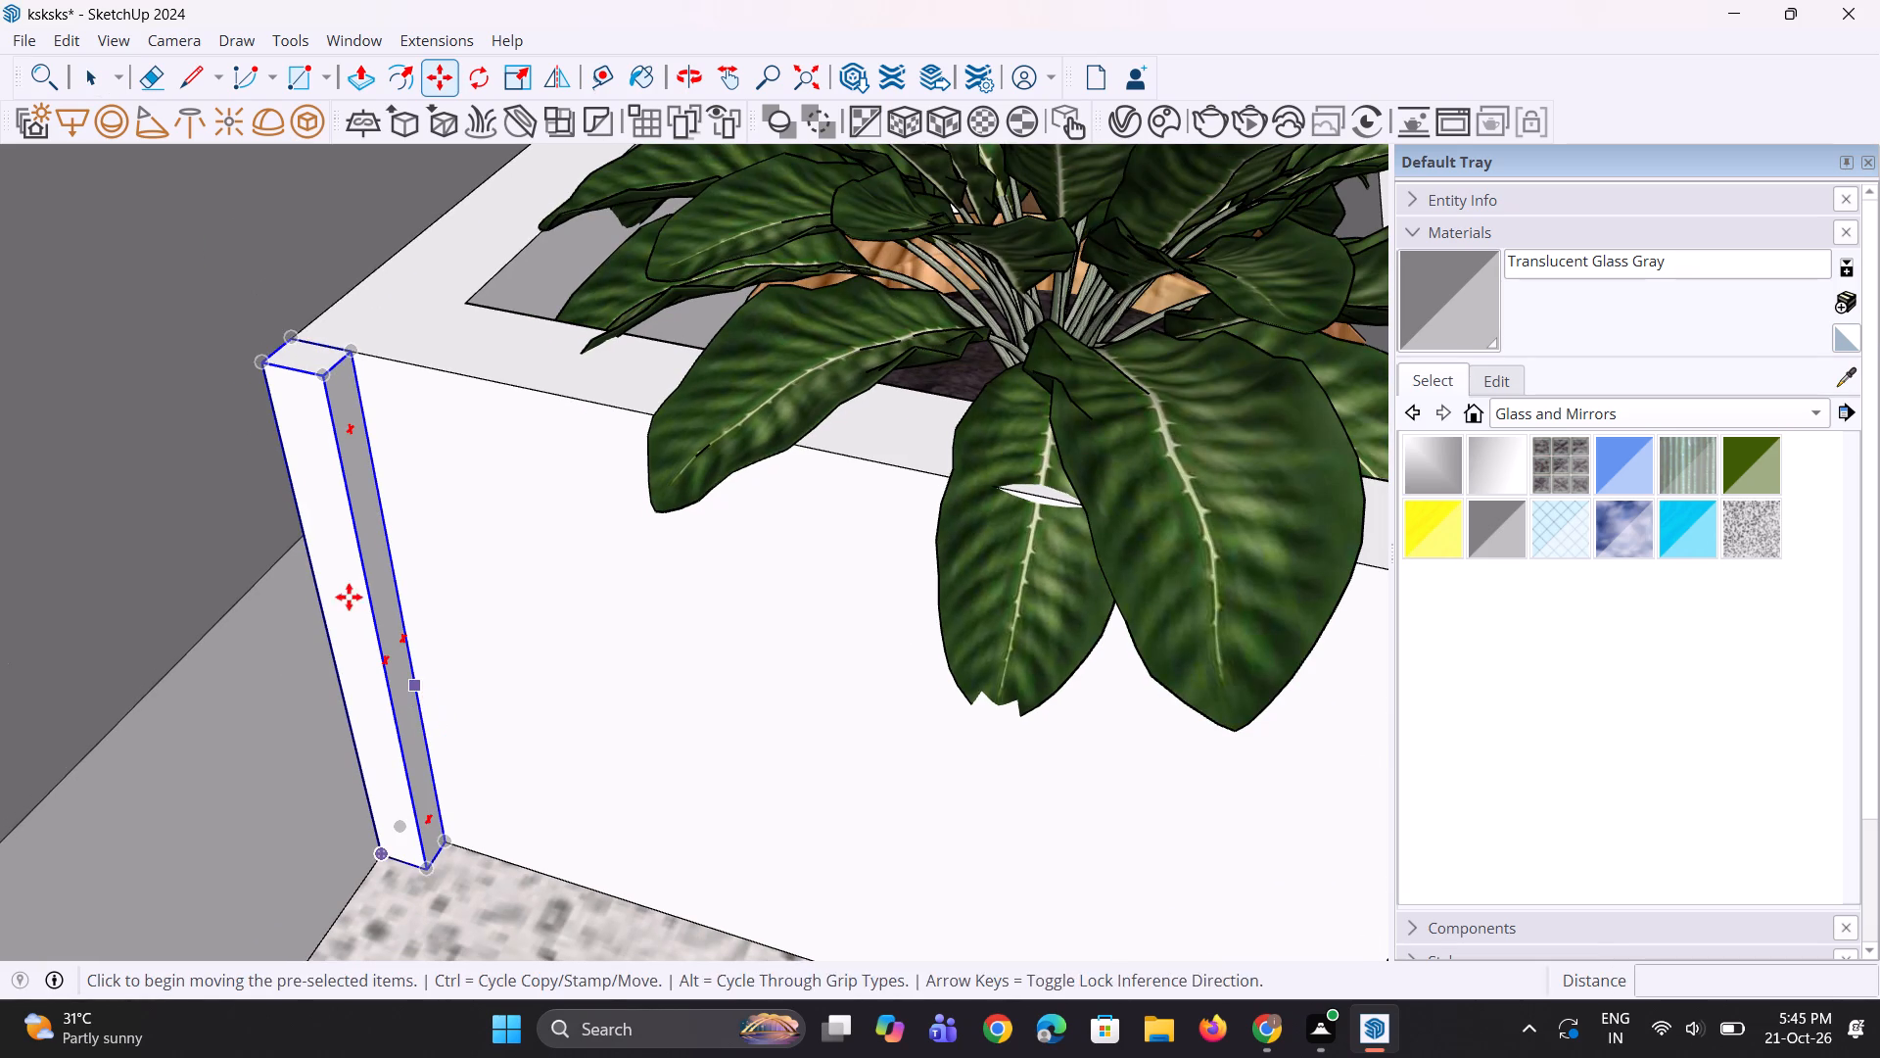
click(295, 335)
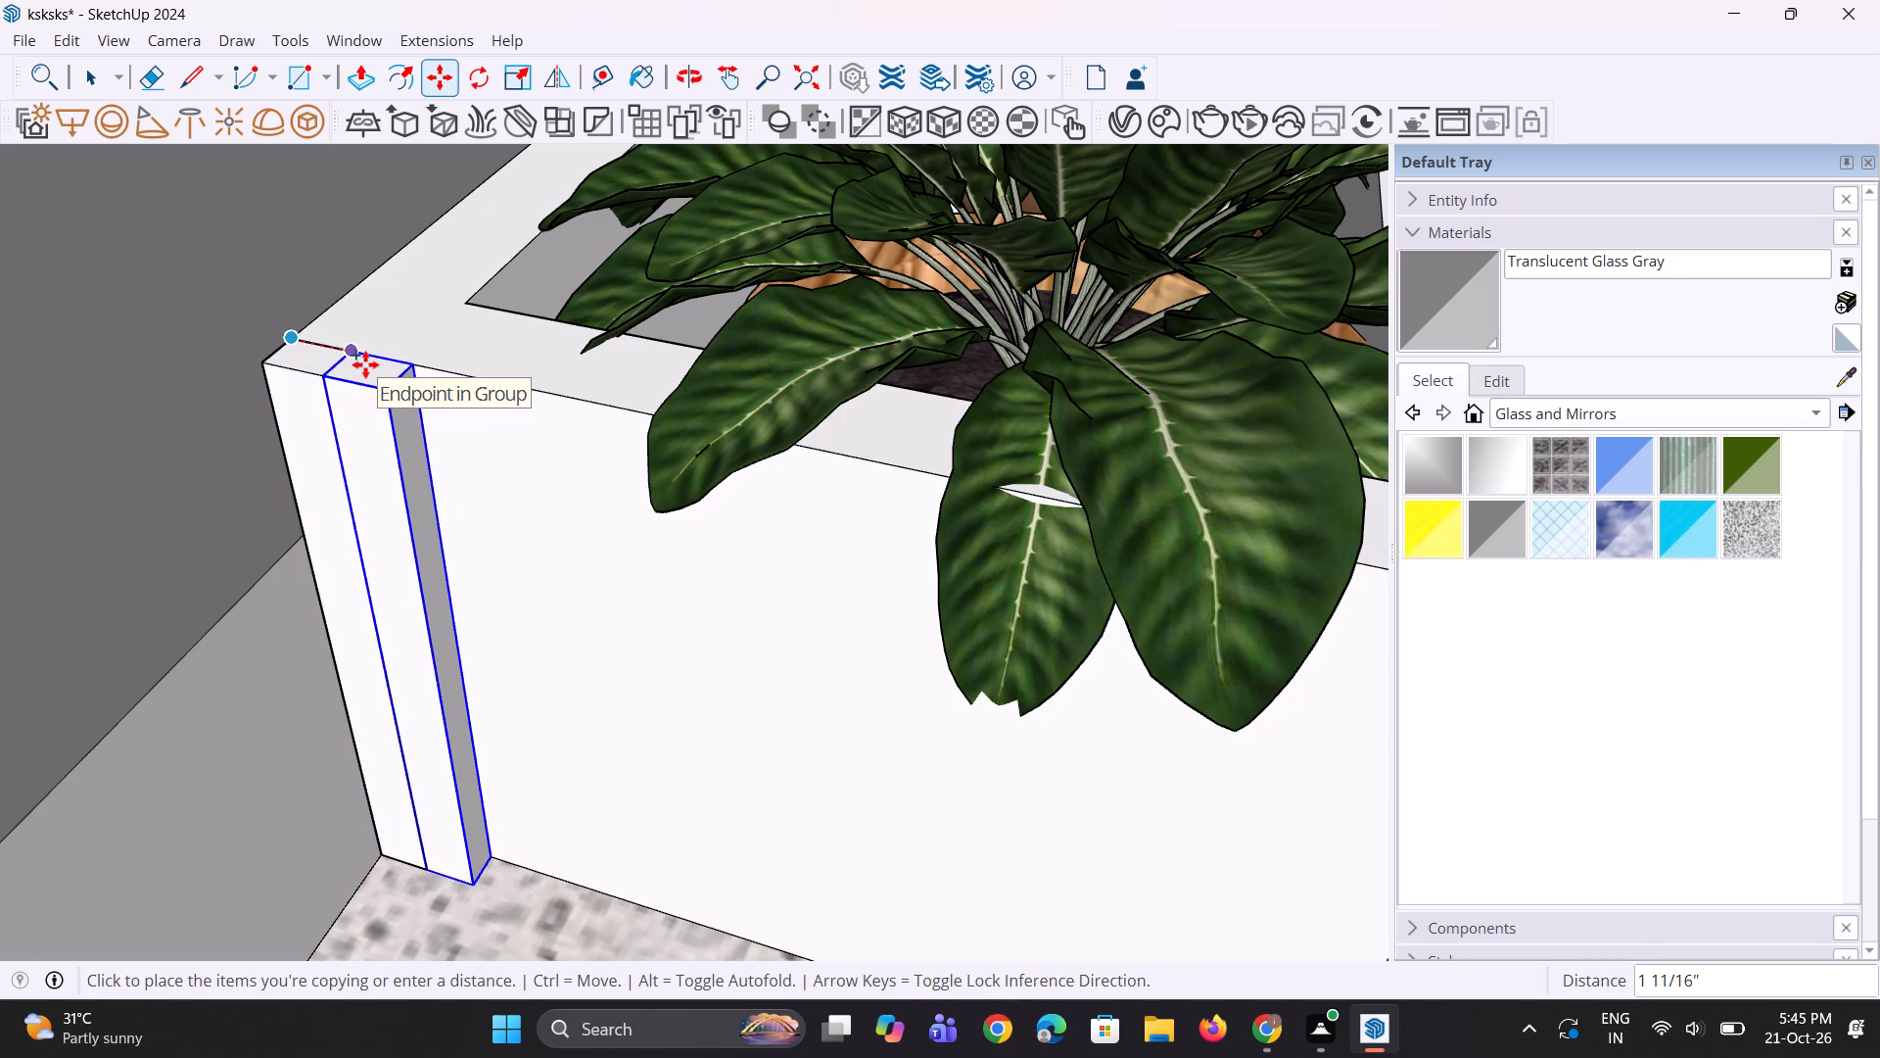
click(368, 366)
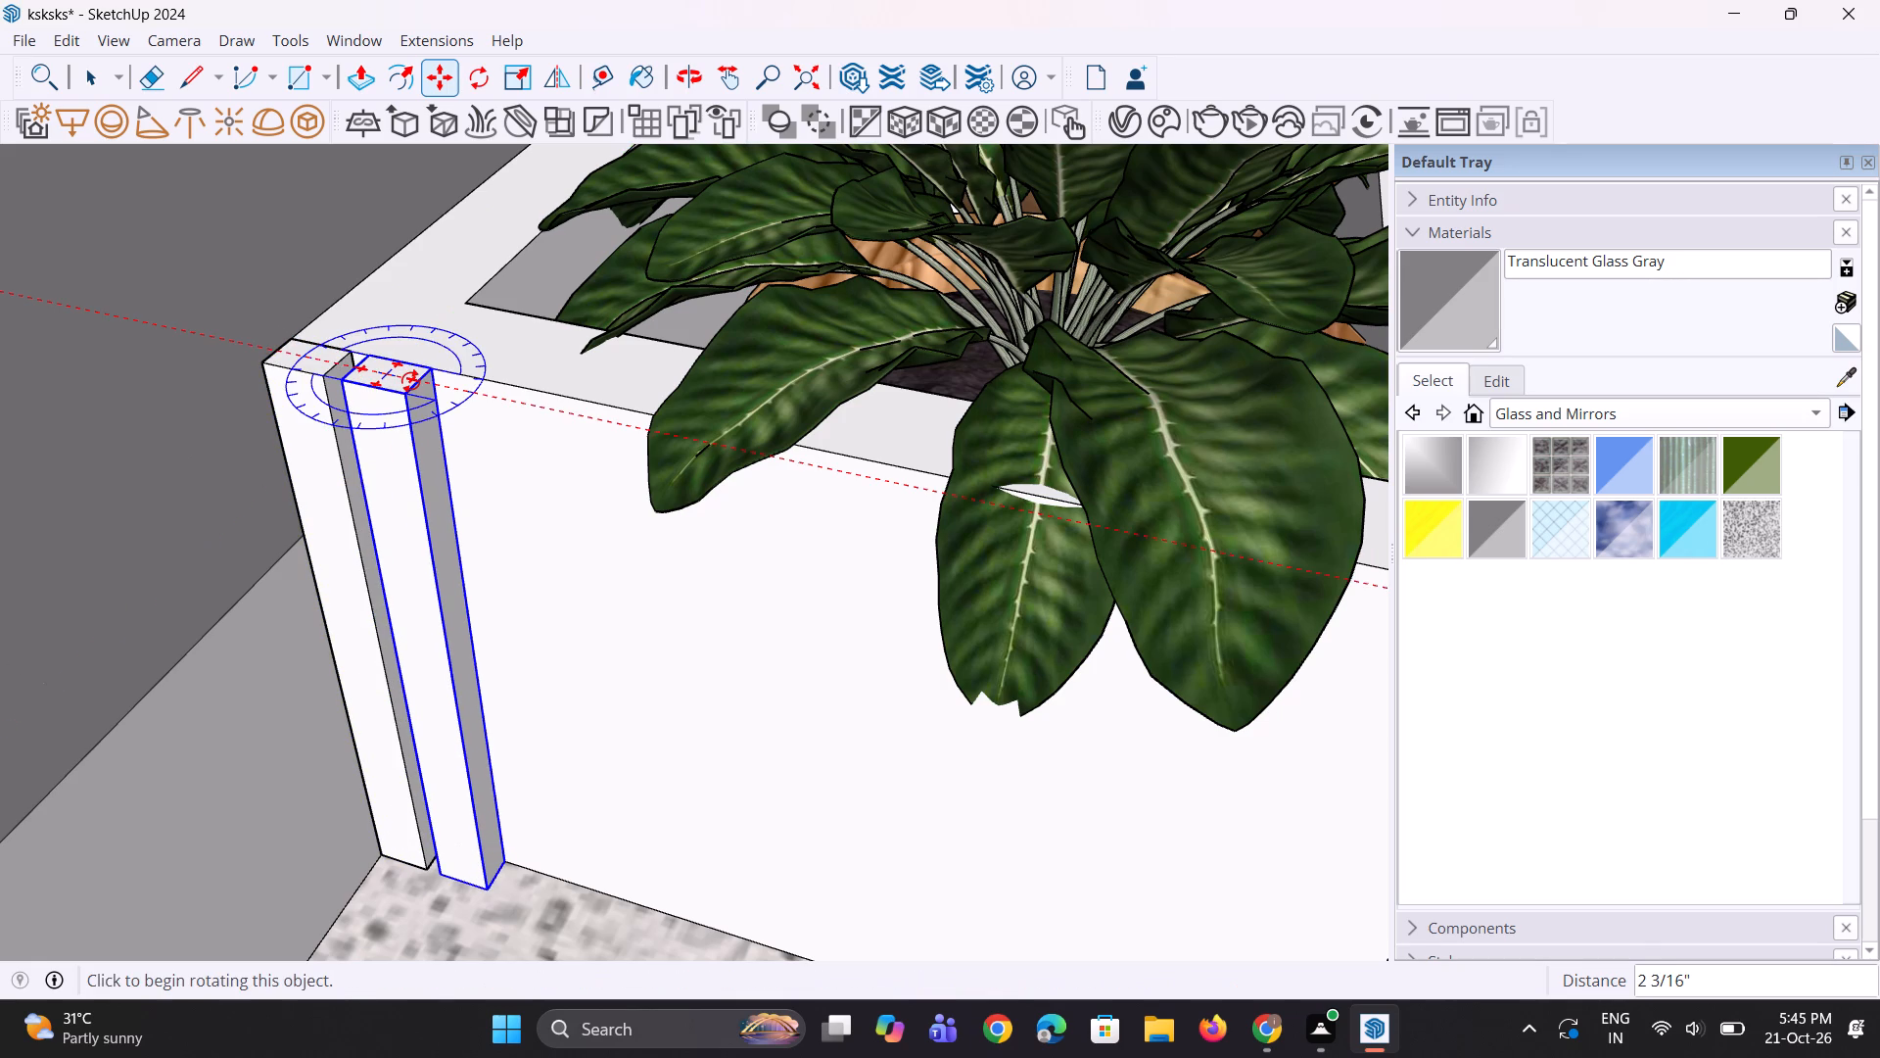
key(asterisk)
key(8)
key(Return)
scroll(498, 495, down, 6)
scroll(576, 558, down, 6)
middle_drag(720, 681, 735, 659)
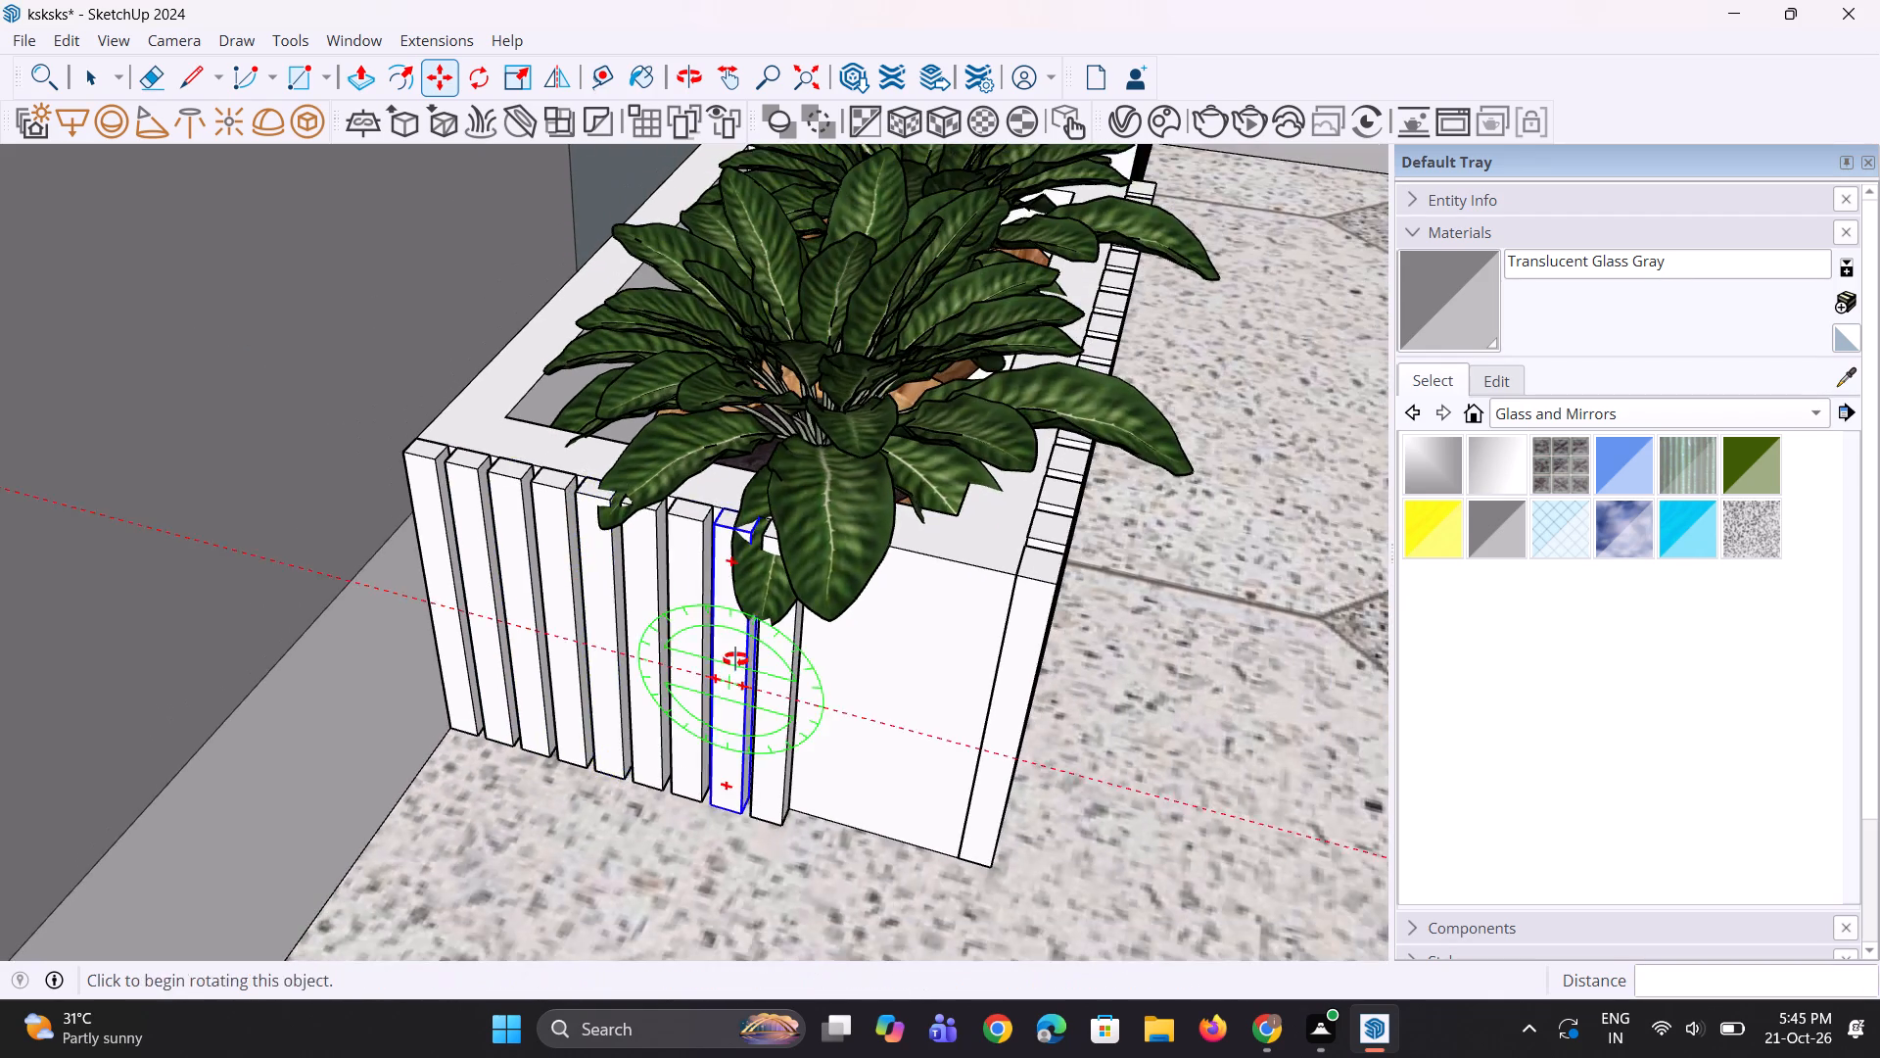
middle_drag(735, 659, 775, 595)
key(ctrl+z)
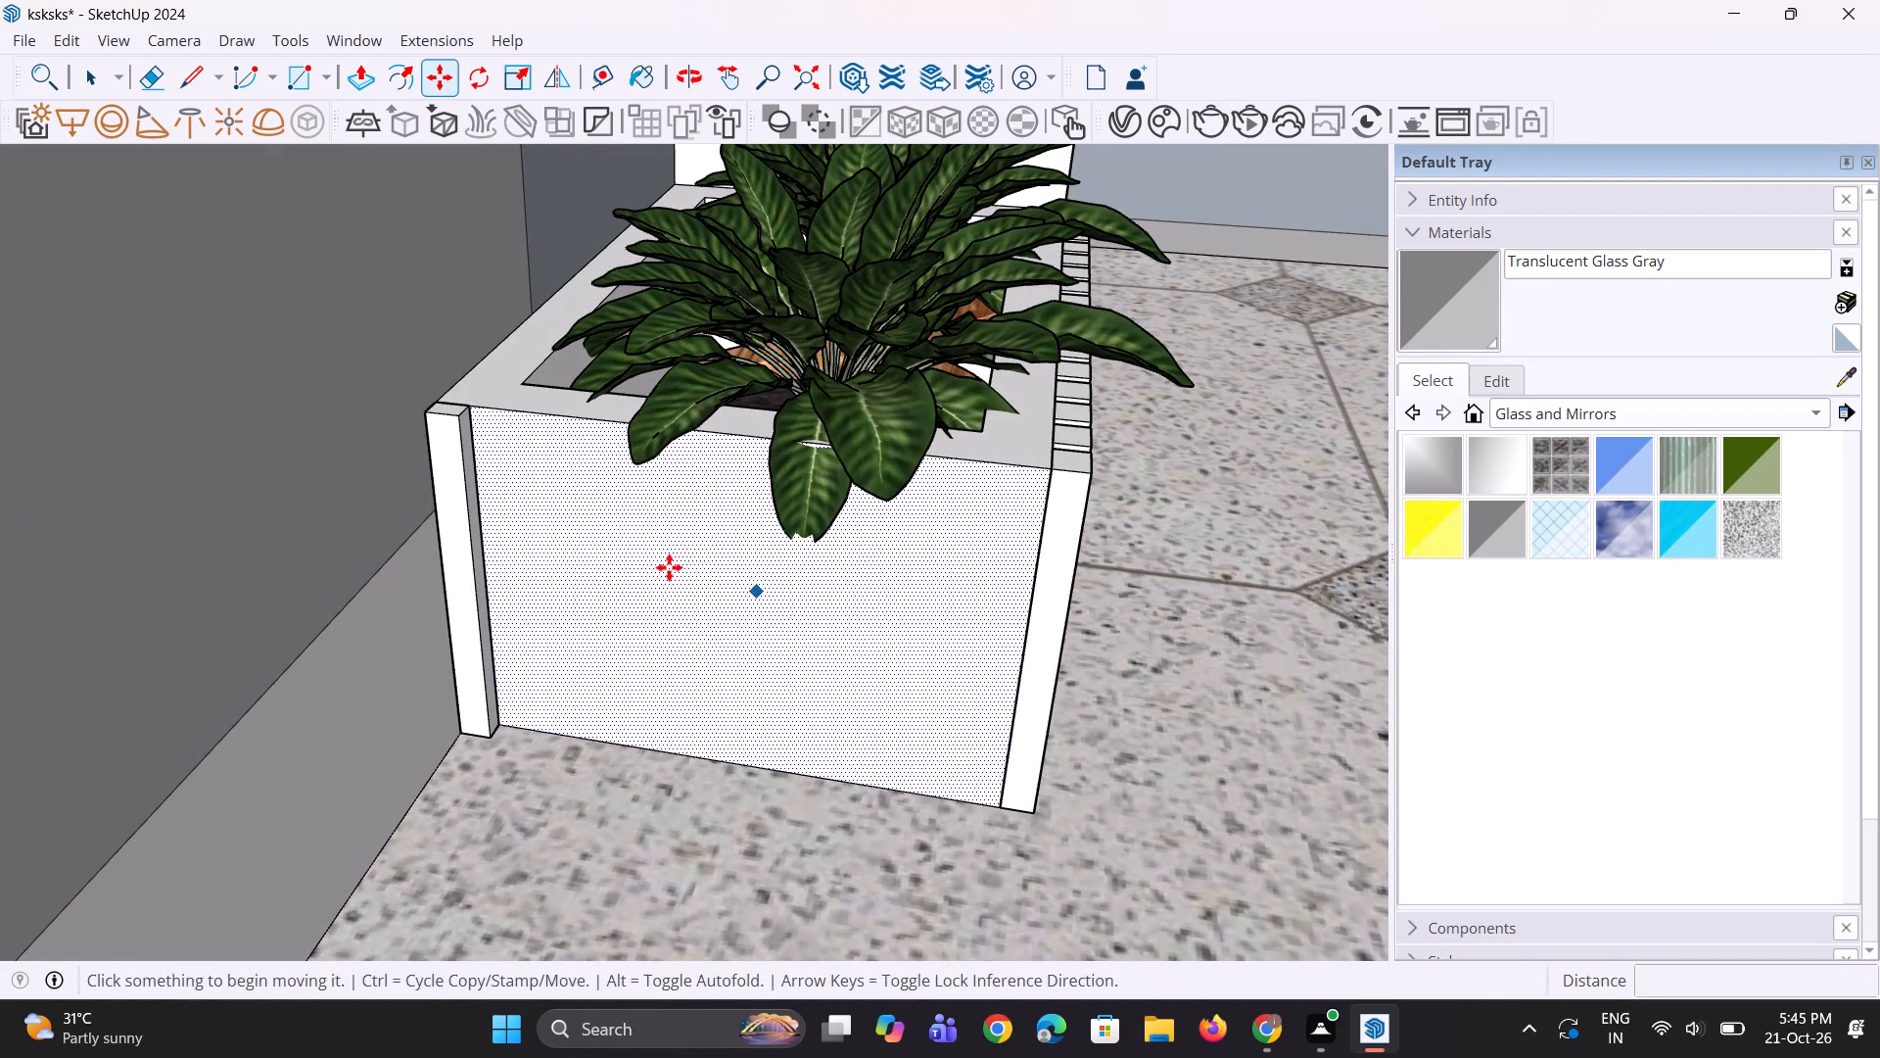
Array the slat group 17 times across the planter's short end at about 2 1/16" spacing.
key(space)
key(space)
click(432, 523)
click(454, 531)
scroll(458, 515, up, 1)
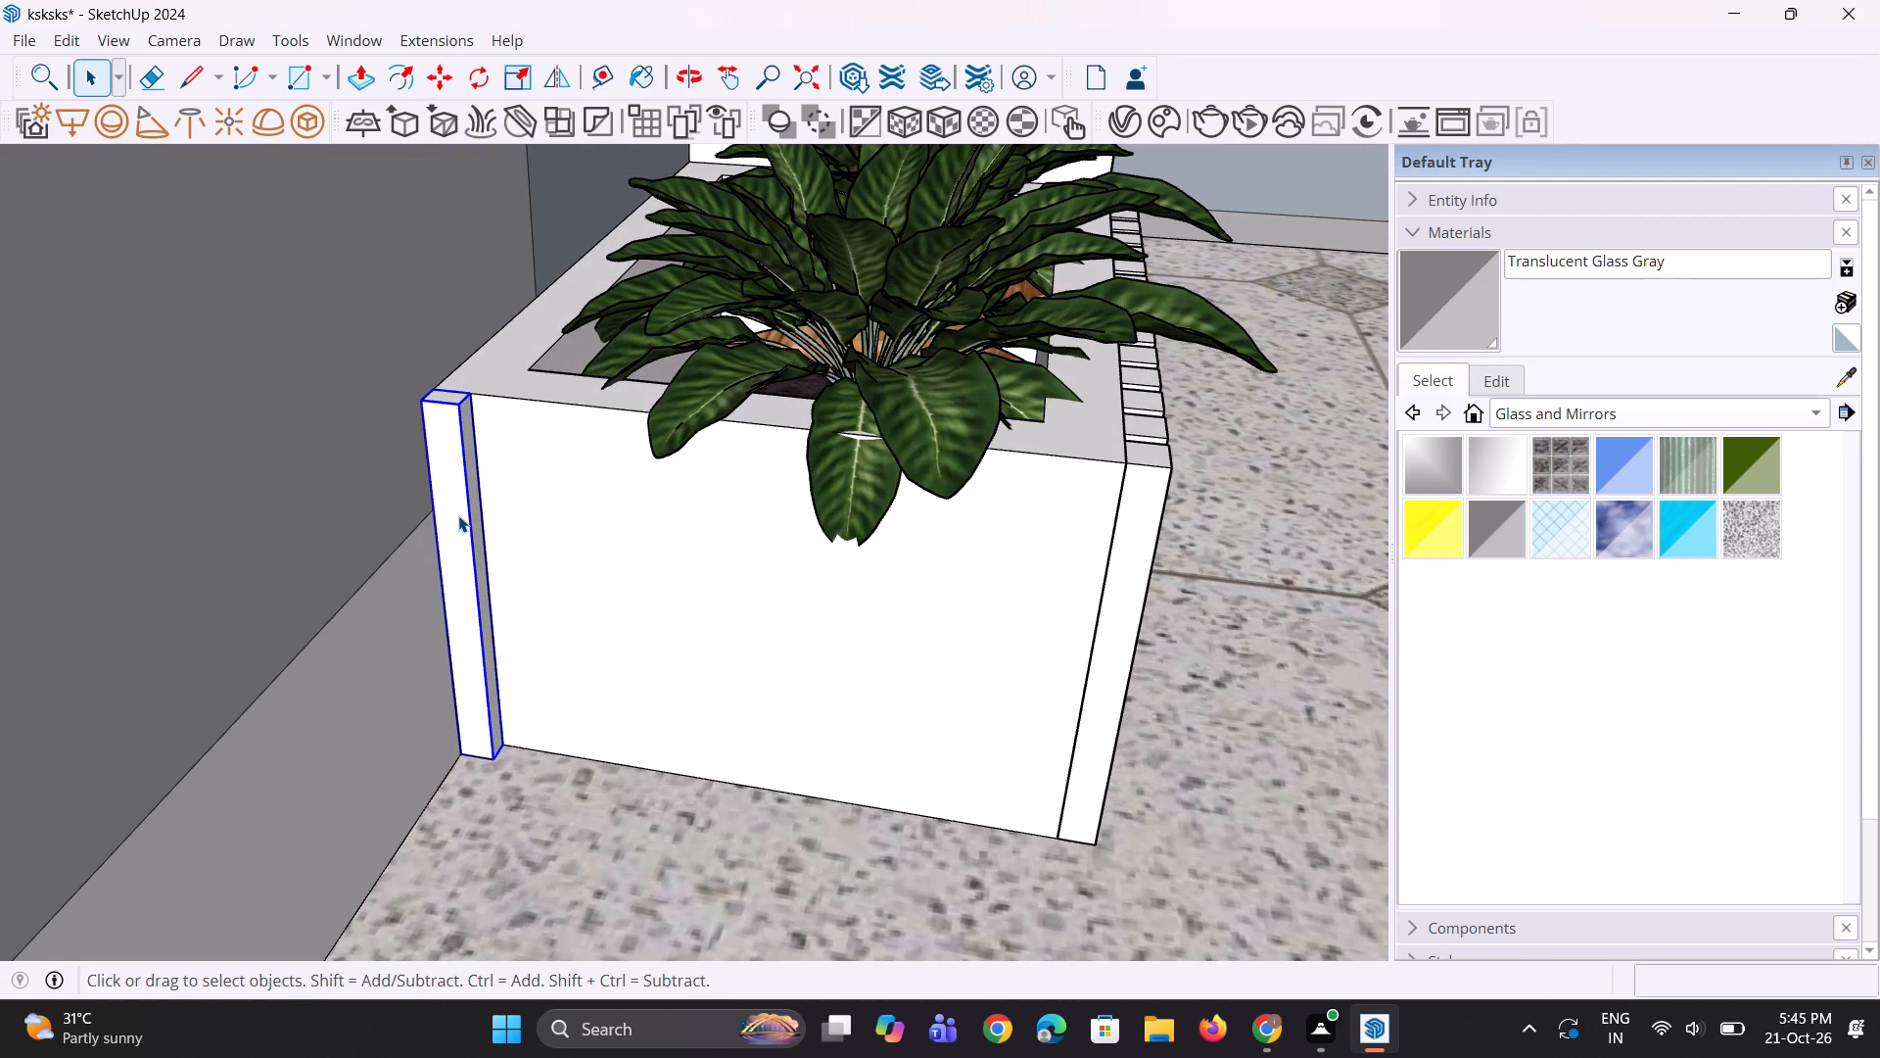
key(m)
scroll(446, 425, up, 5)
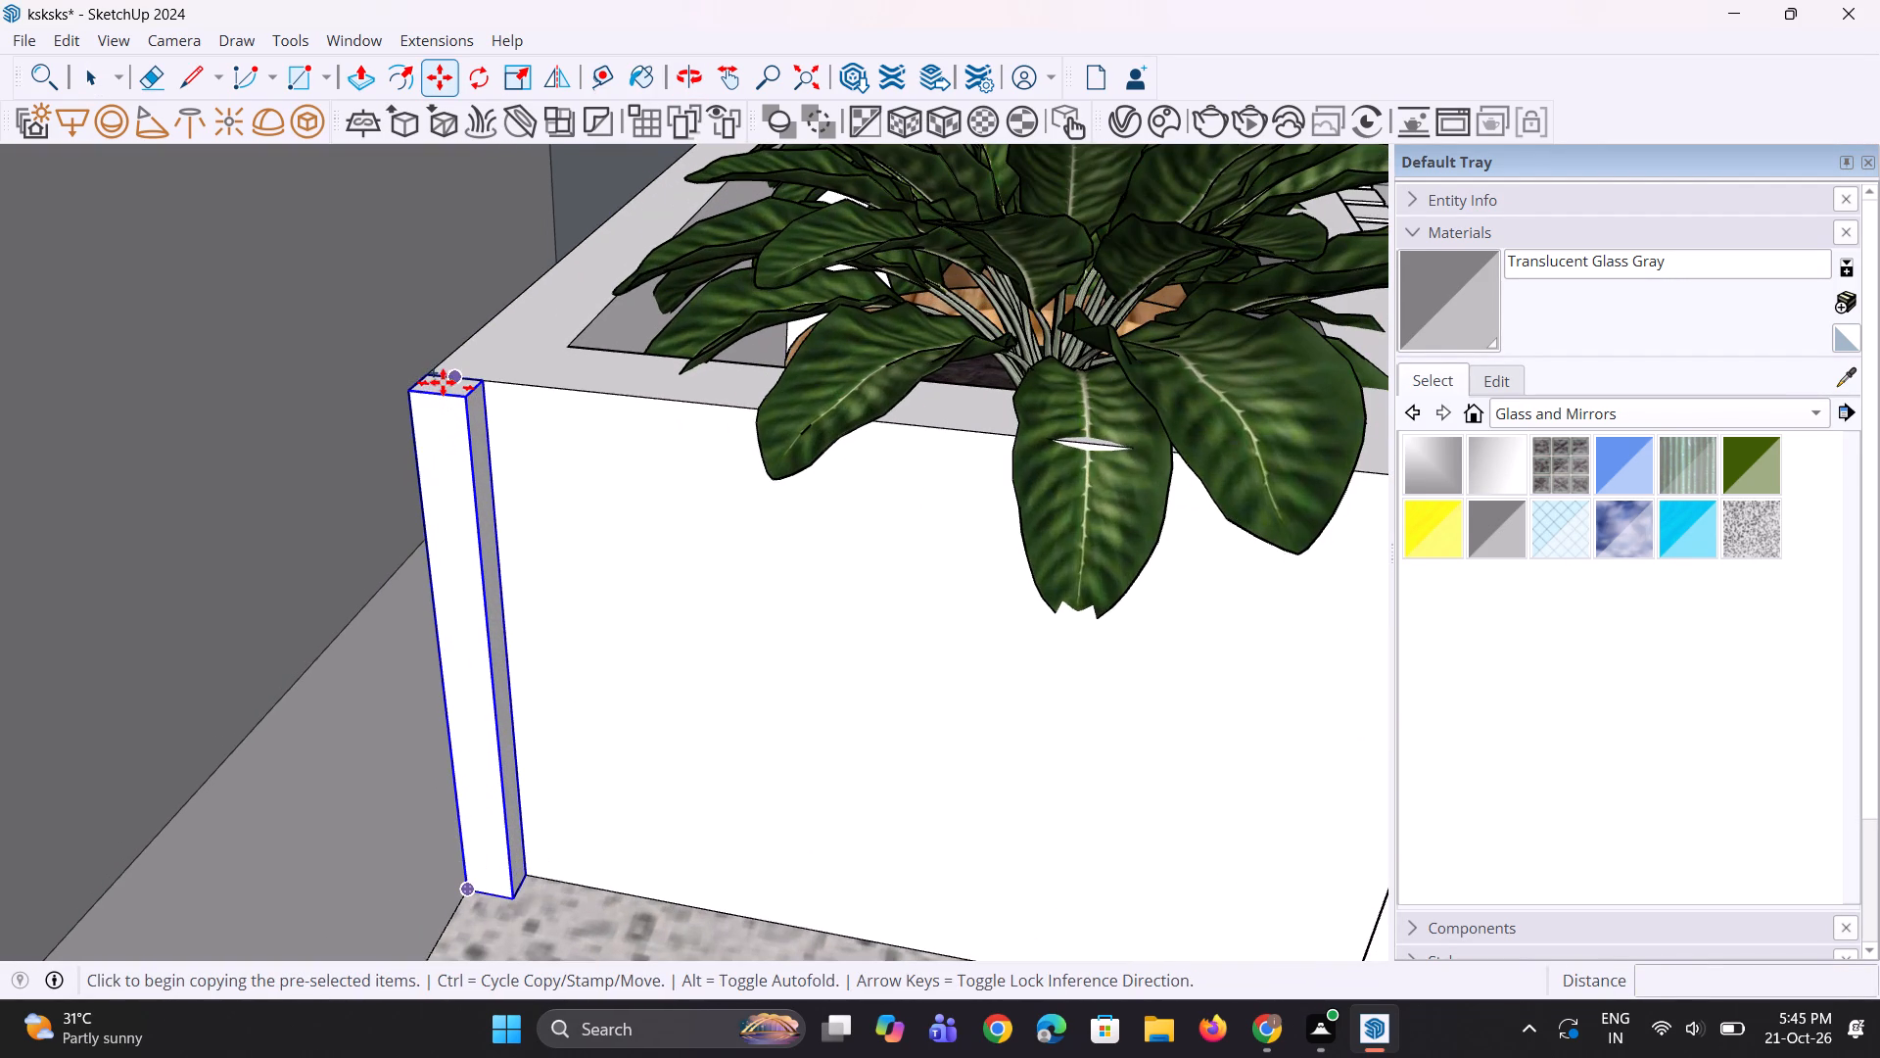
click(430, 374)
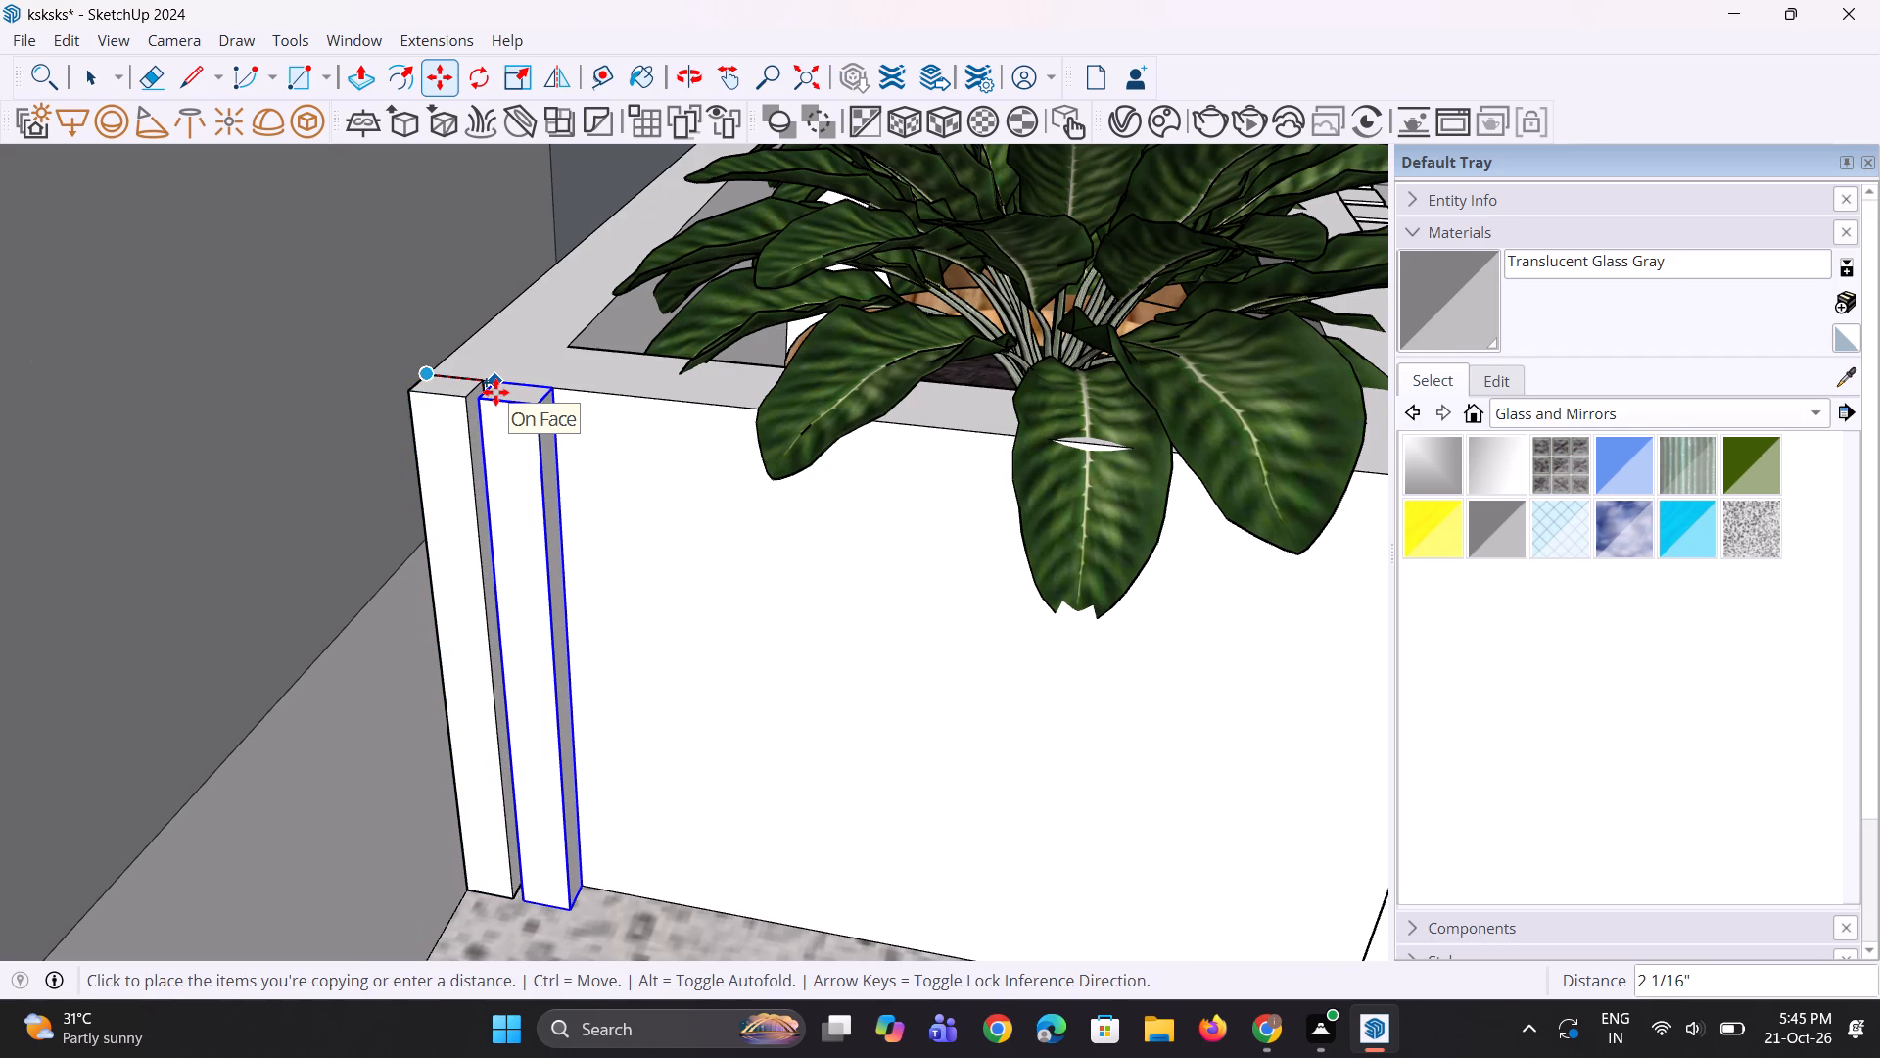
click(496, 392)
text(*17)
key(Return)
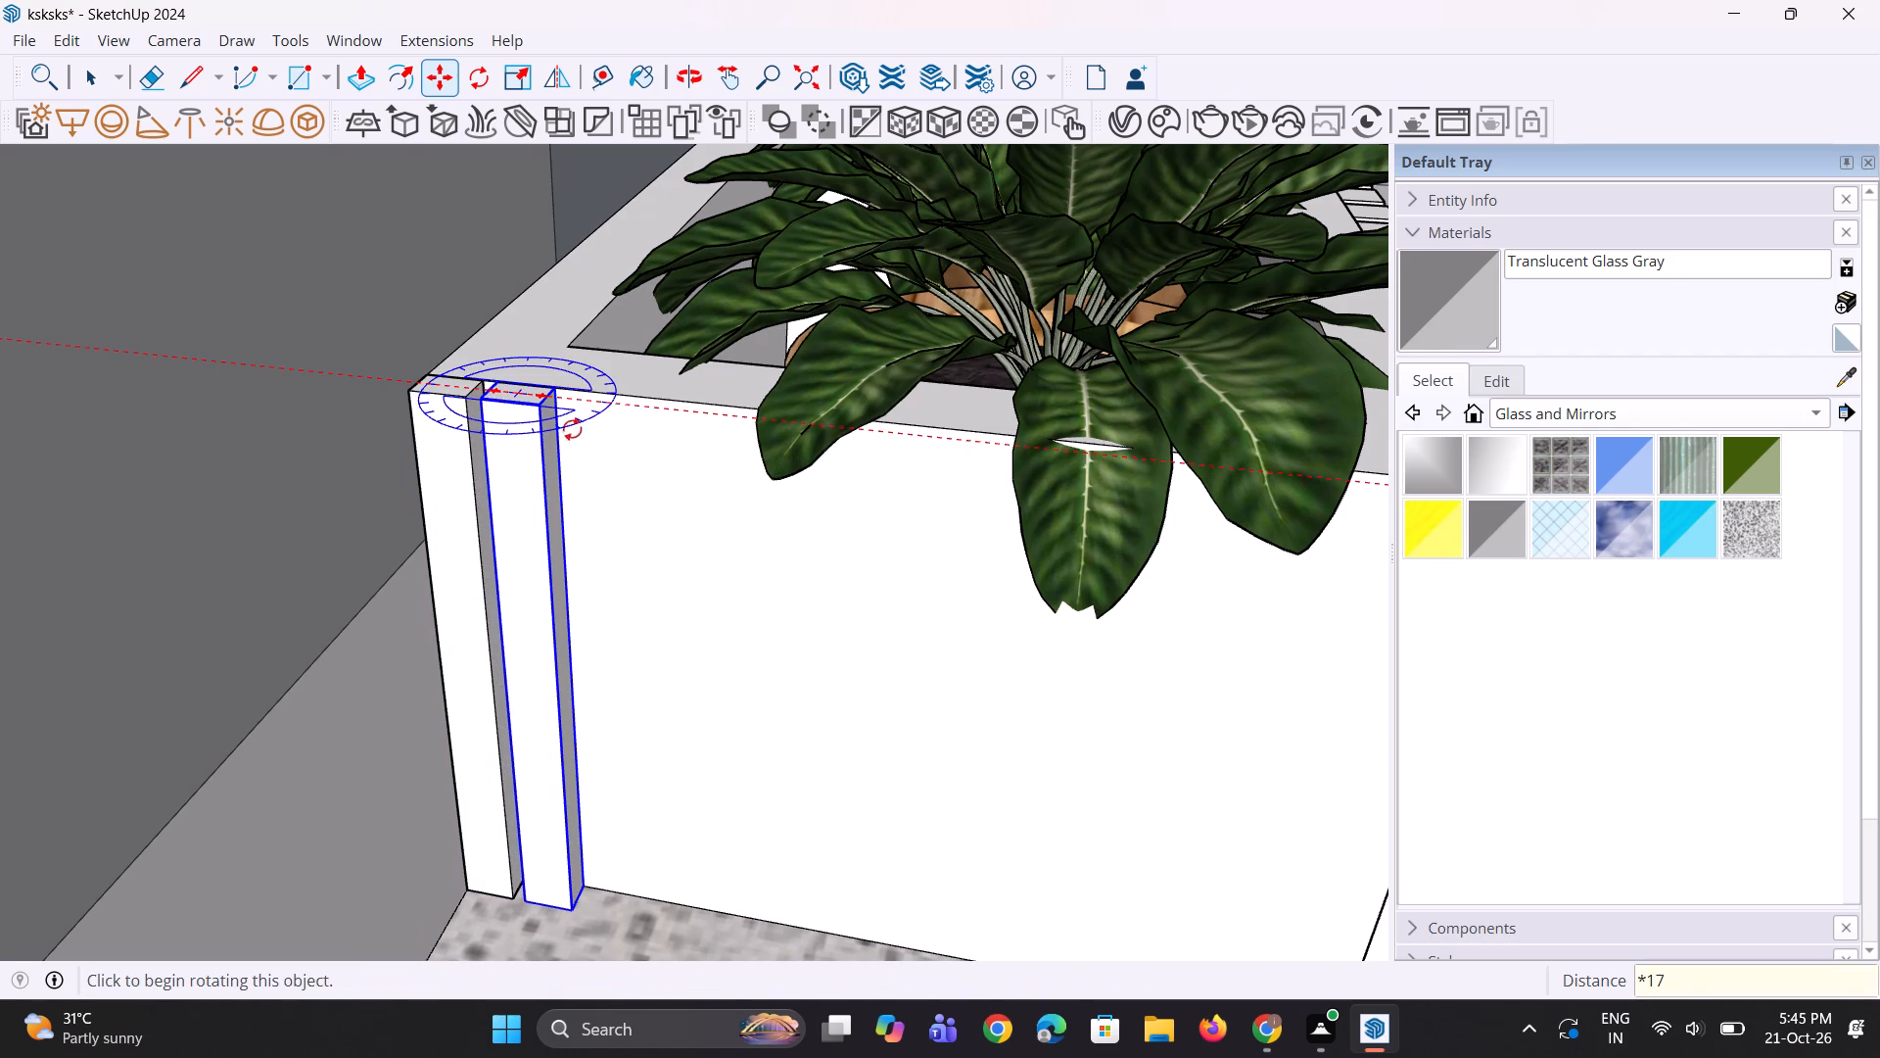
scroll(693, 501, down, 11)
middle_drag(1002, 528, 1002, 527)
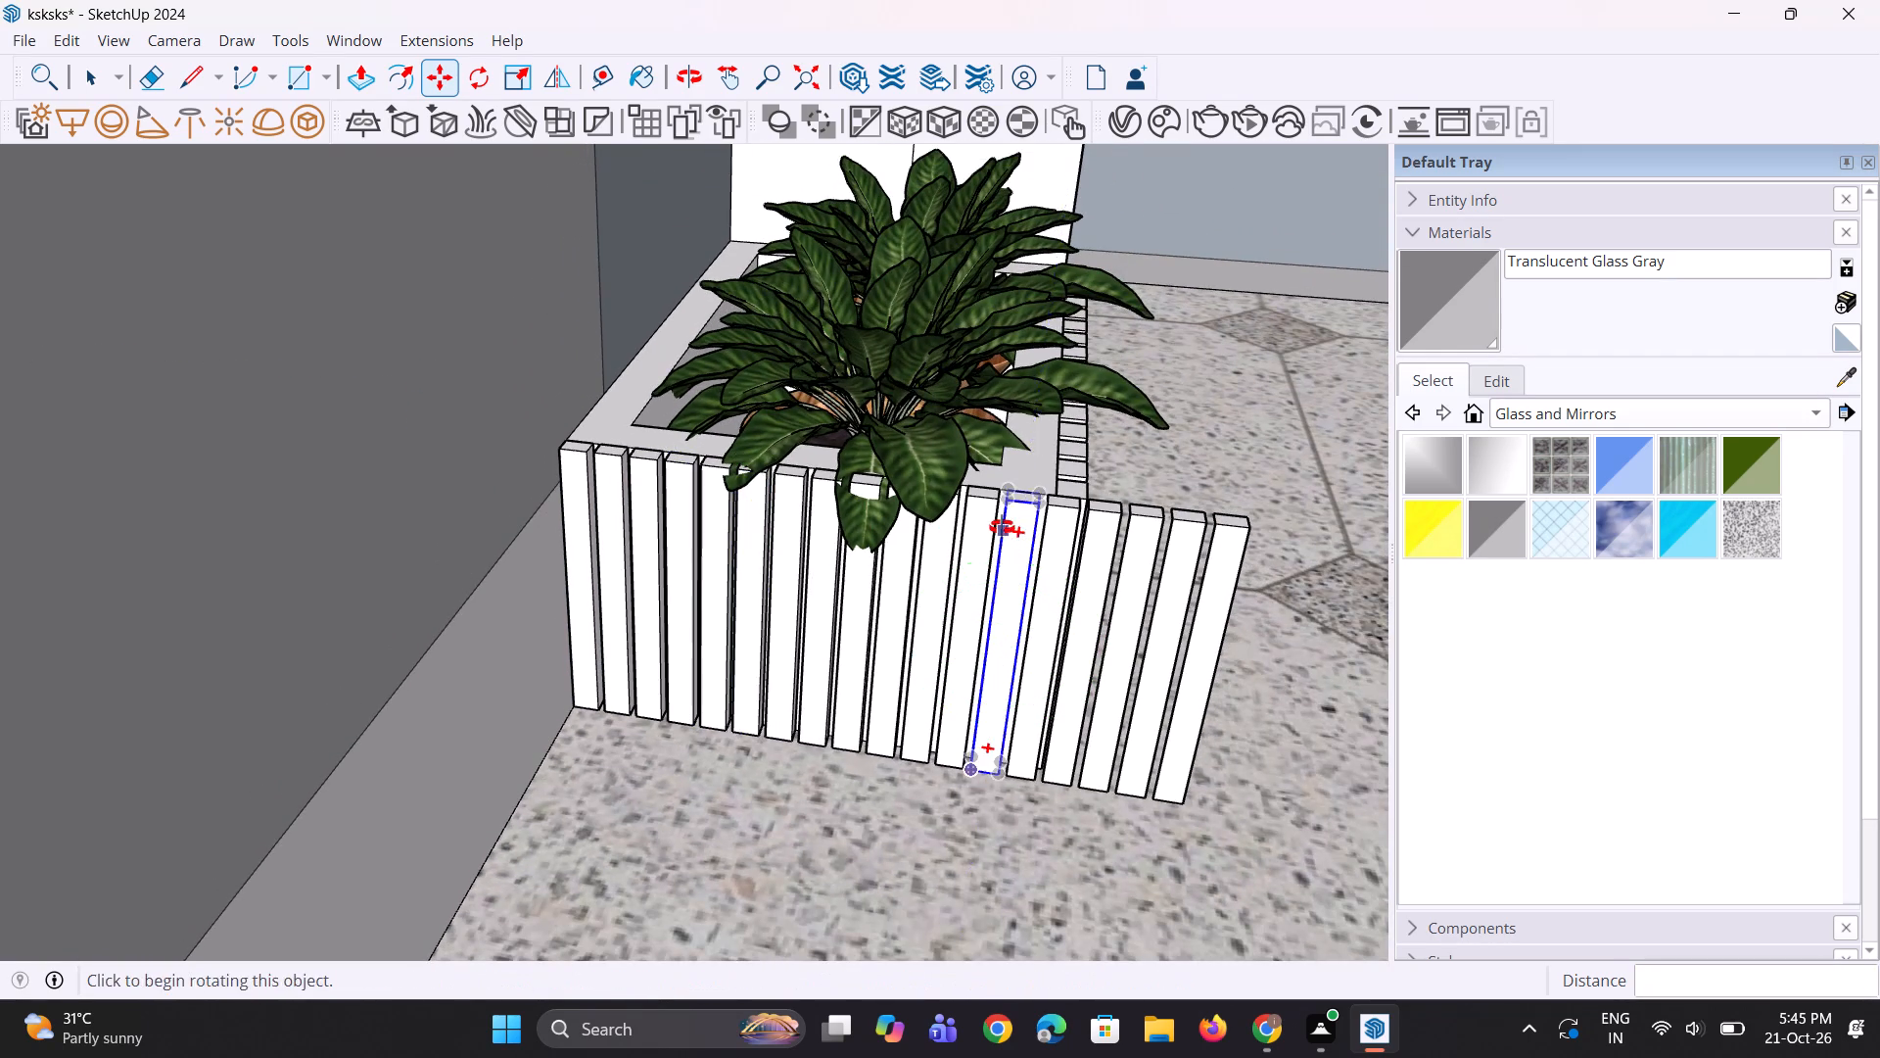
middle_drag(1002, 527, 999, 505)
Delete the four surplus slats that extend past the planter's outer corner.
key(space)
key(space)
scroll(1744, 444, up, 1)
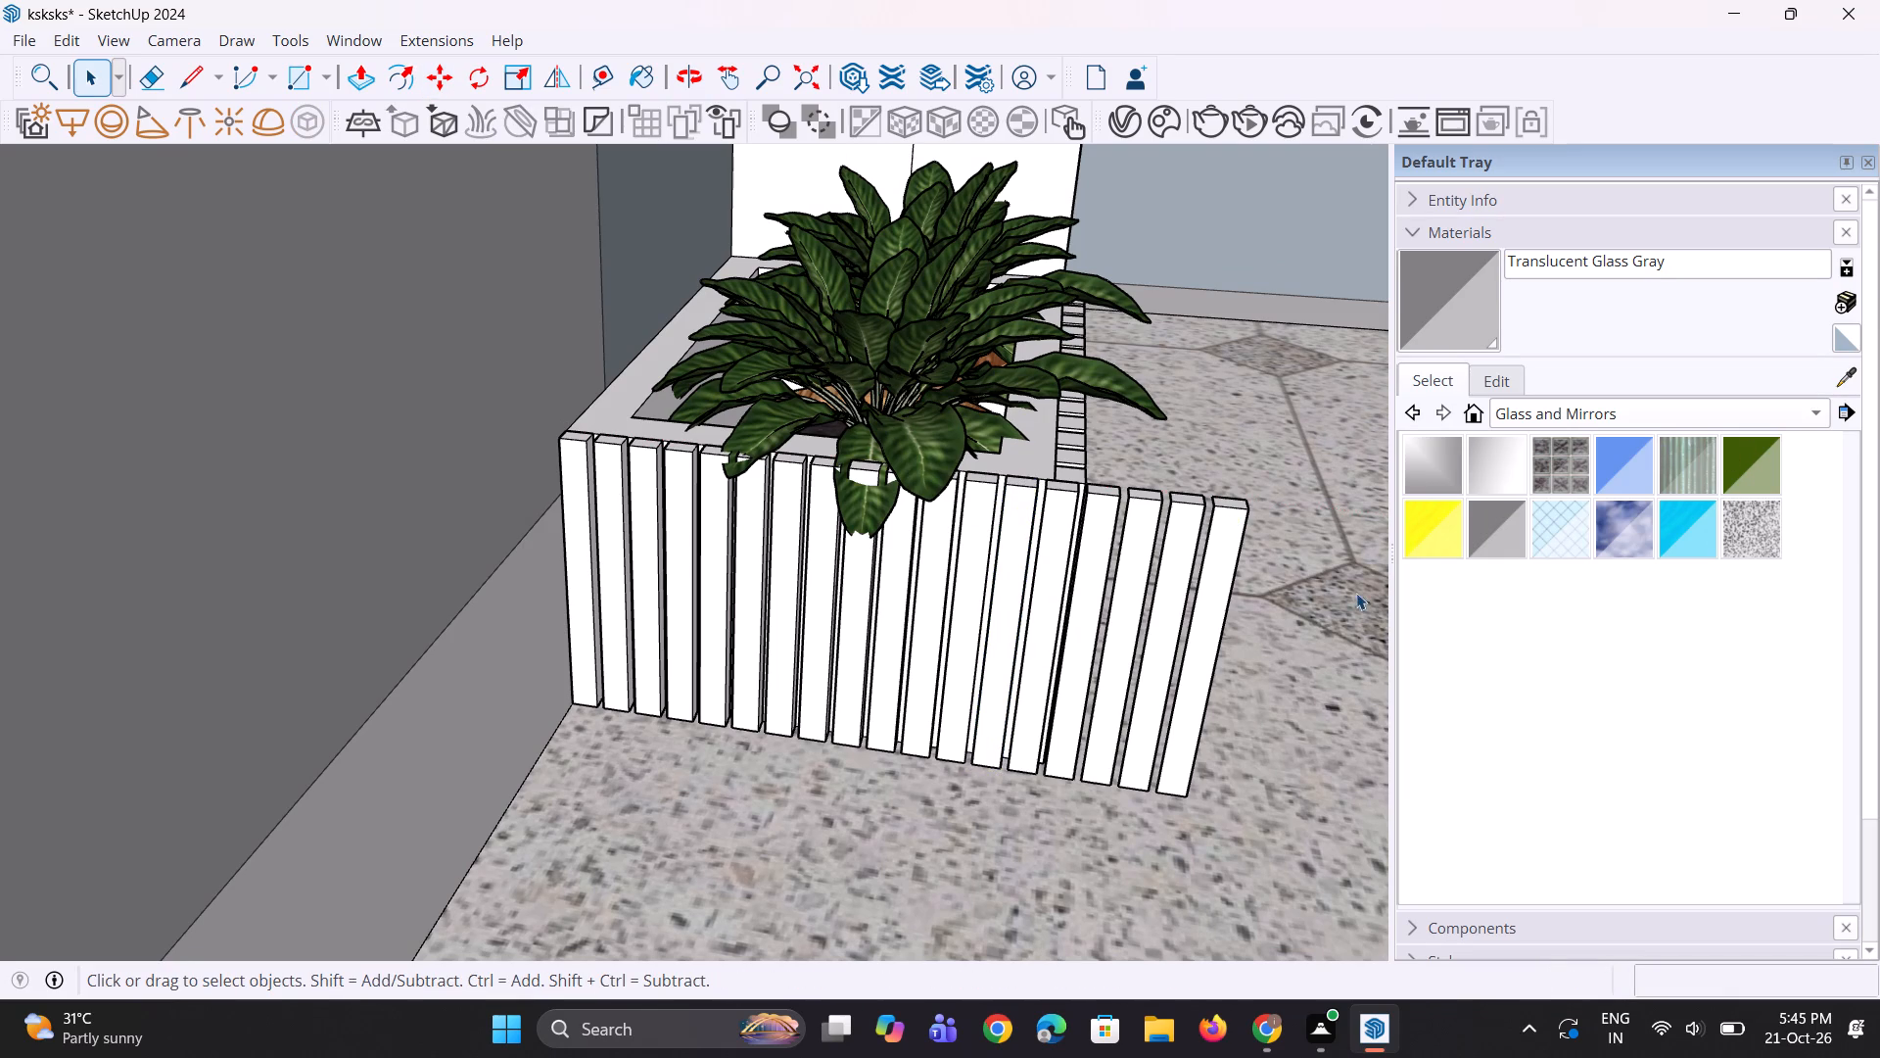
scroll(1356, 593, up, 4)
click(1178, 600)
key(Delete)
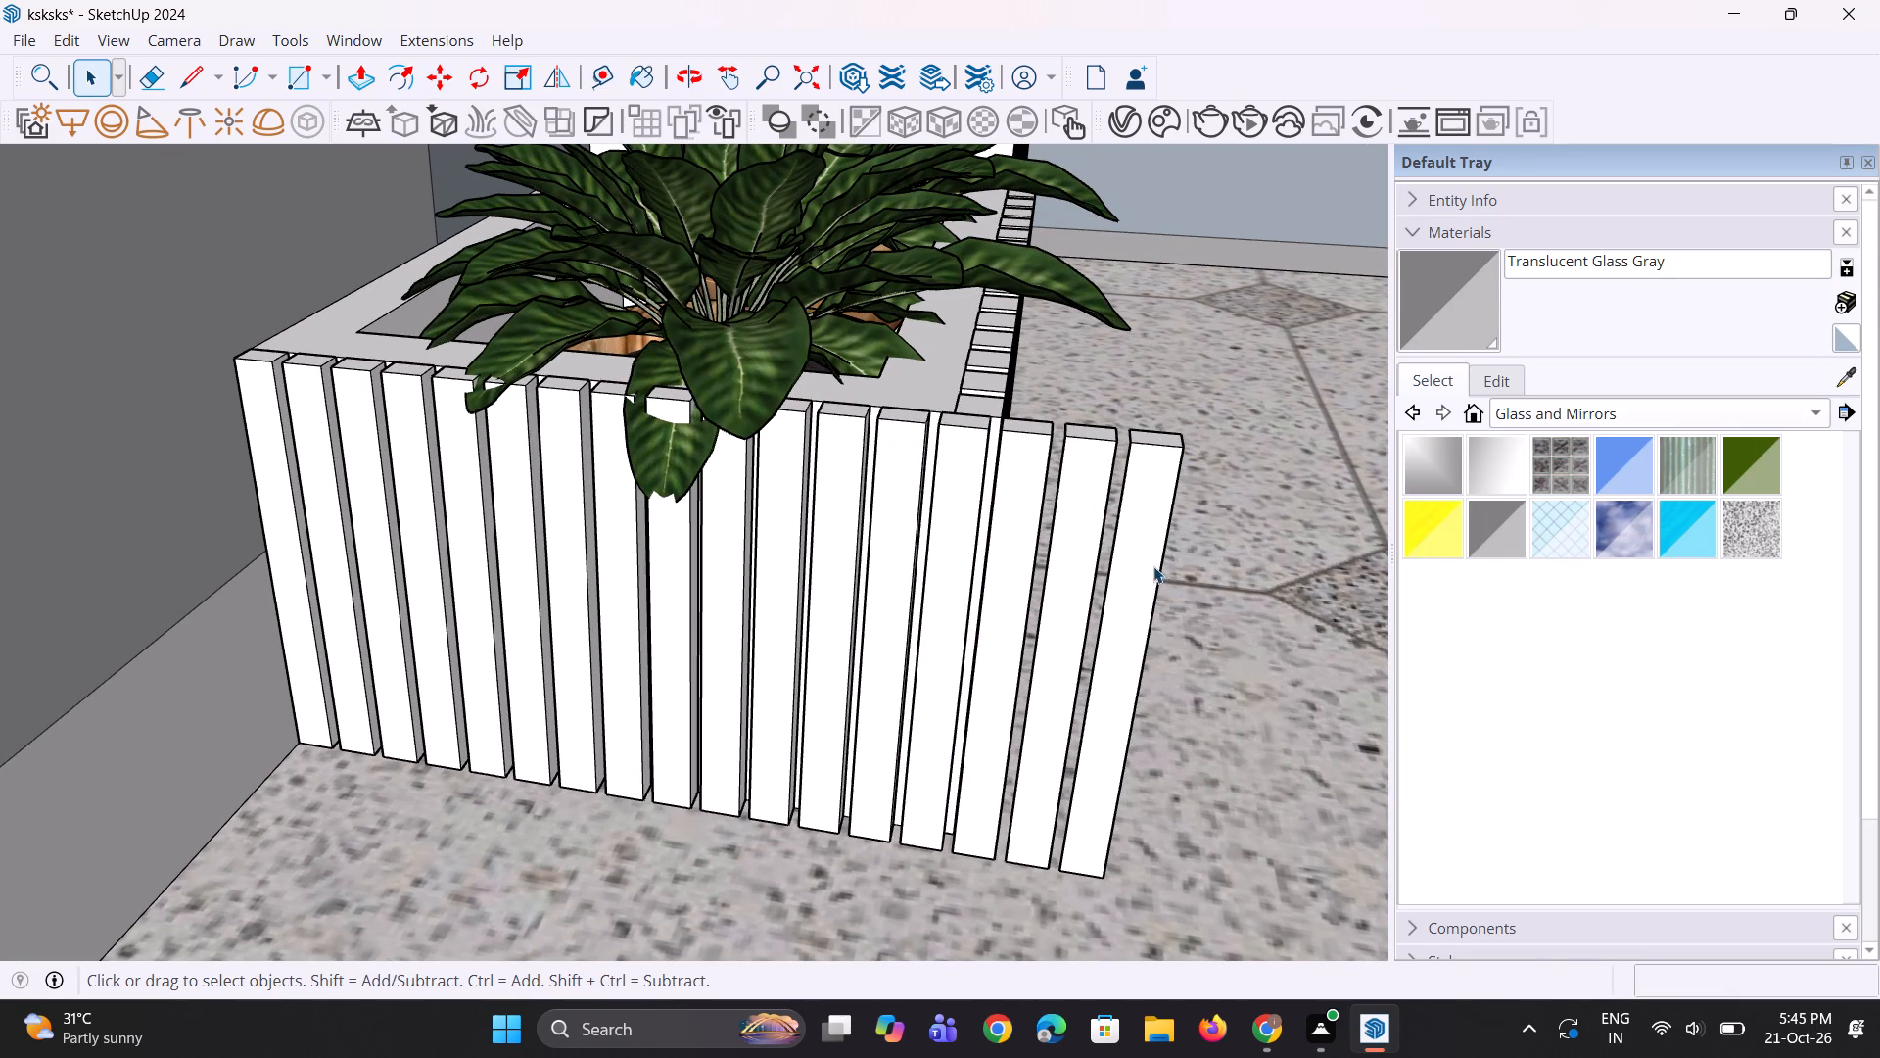
click(1153, 566)
key(Delete)
click(1094, 536)
key(Delete)
click(1035, 506)
key(Delete)
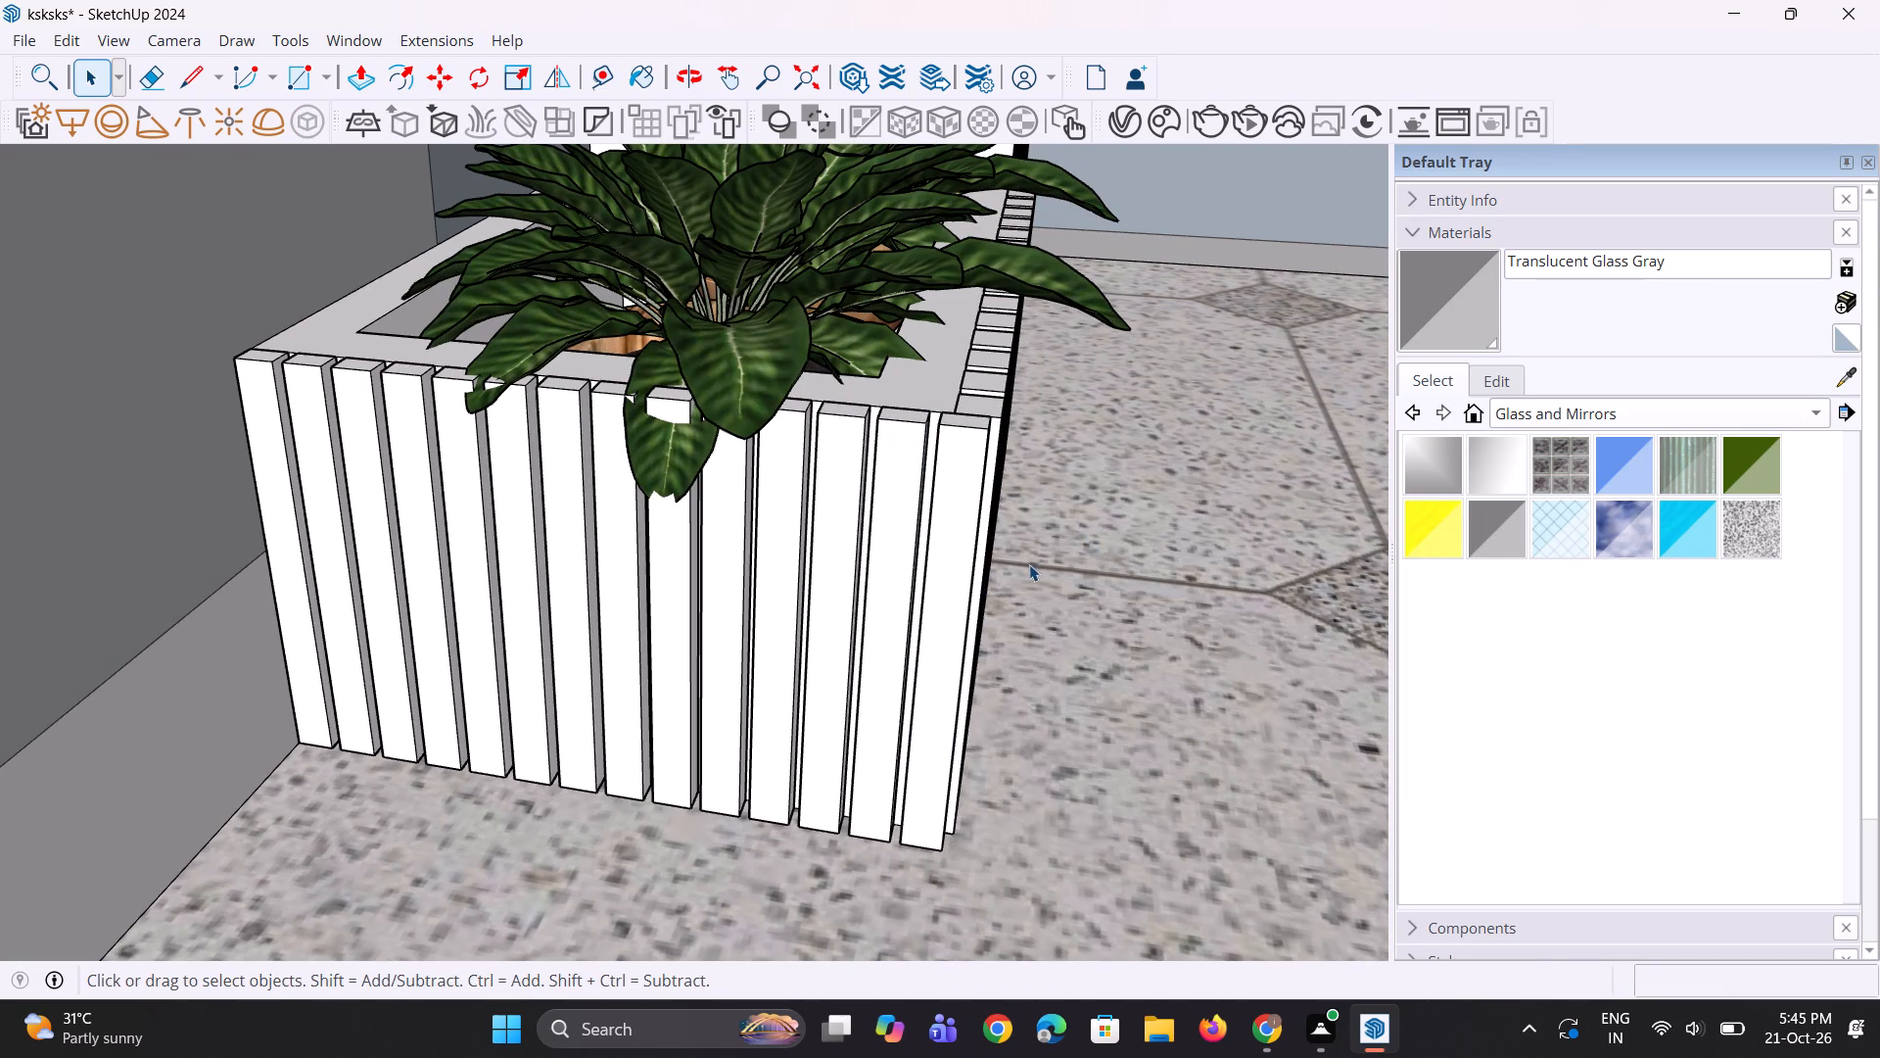
Delete the loose green plant overlapping the armchair nearest the sofa.
scroll(1018, 569, down, 5)
middle_drag(1016, 595, 886, 613)
scroll(917, 576, down, 10)
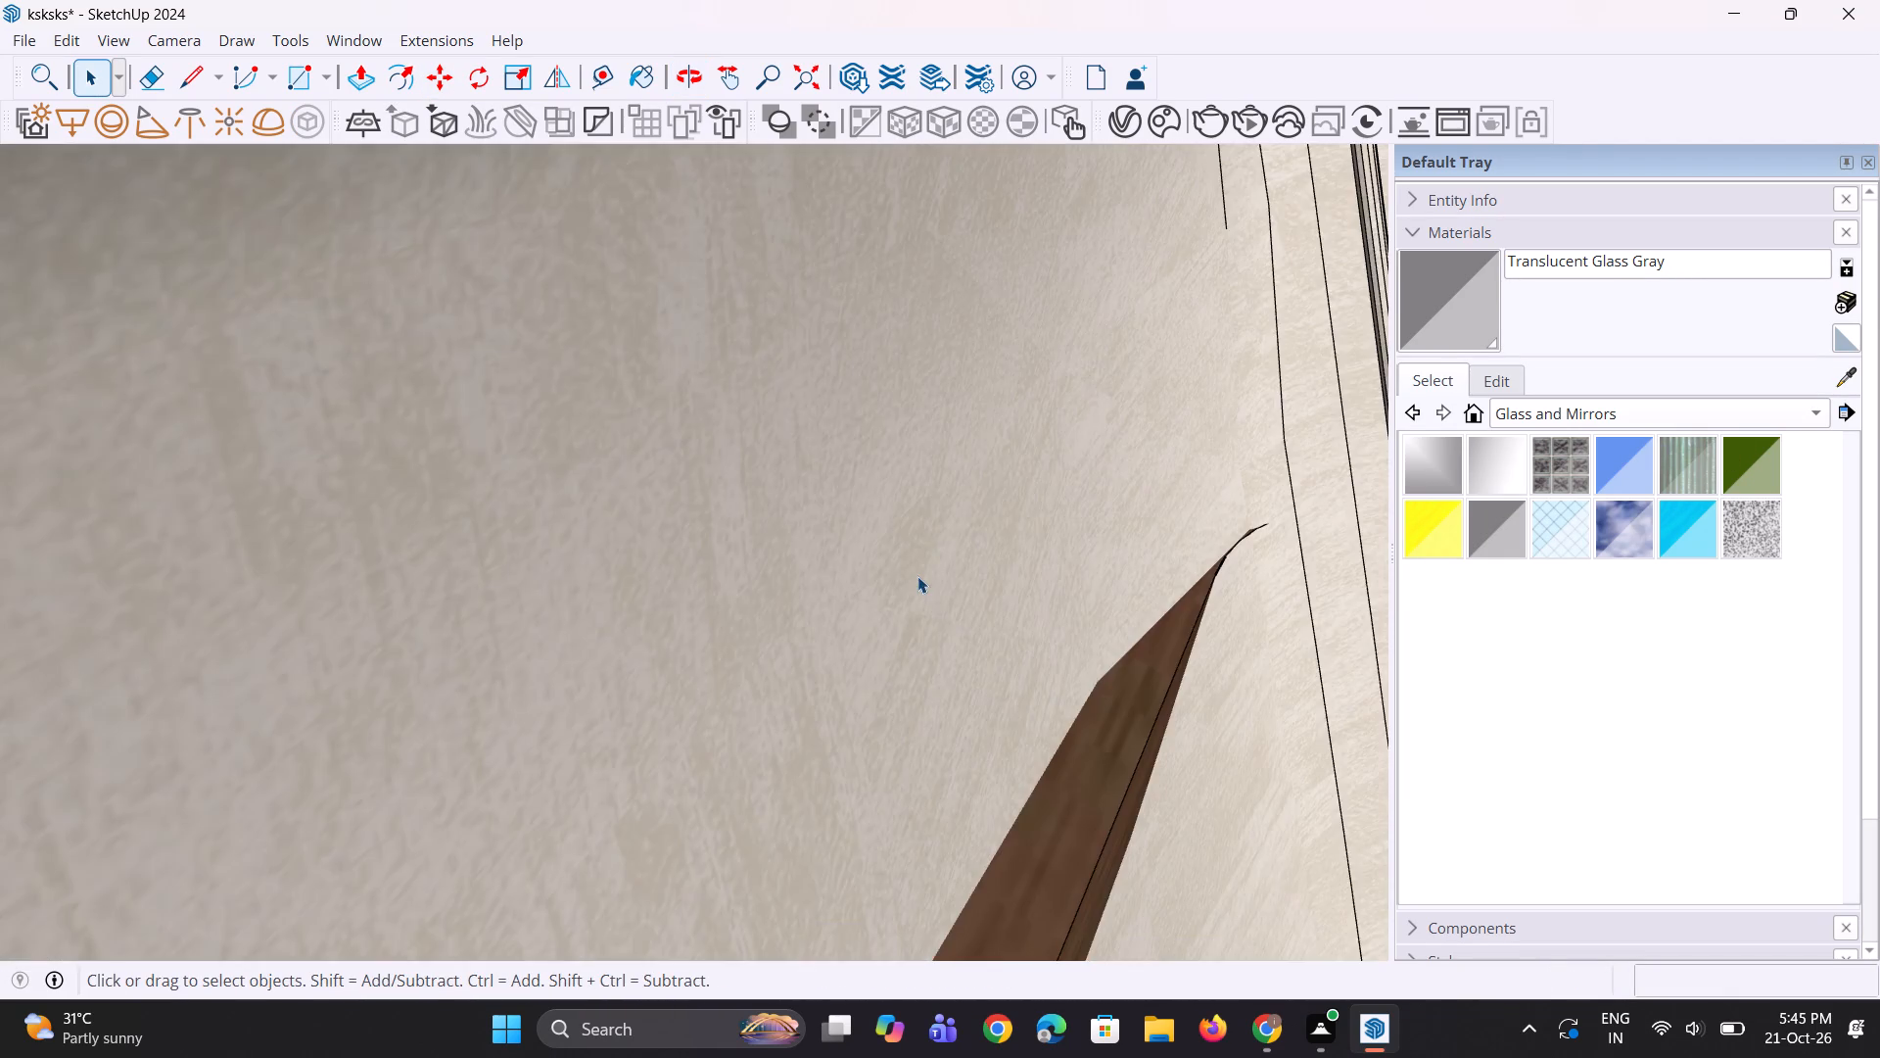
scroll(917, 576, down, 1)
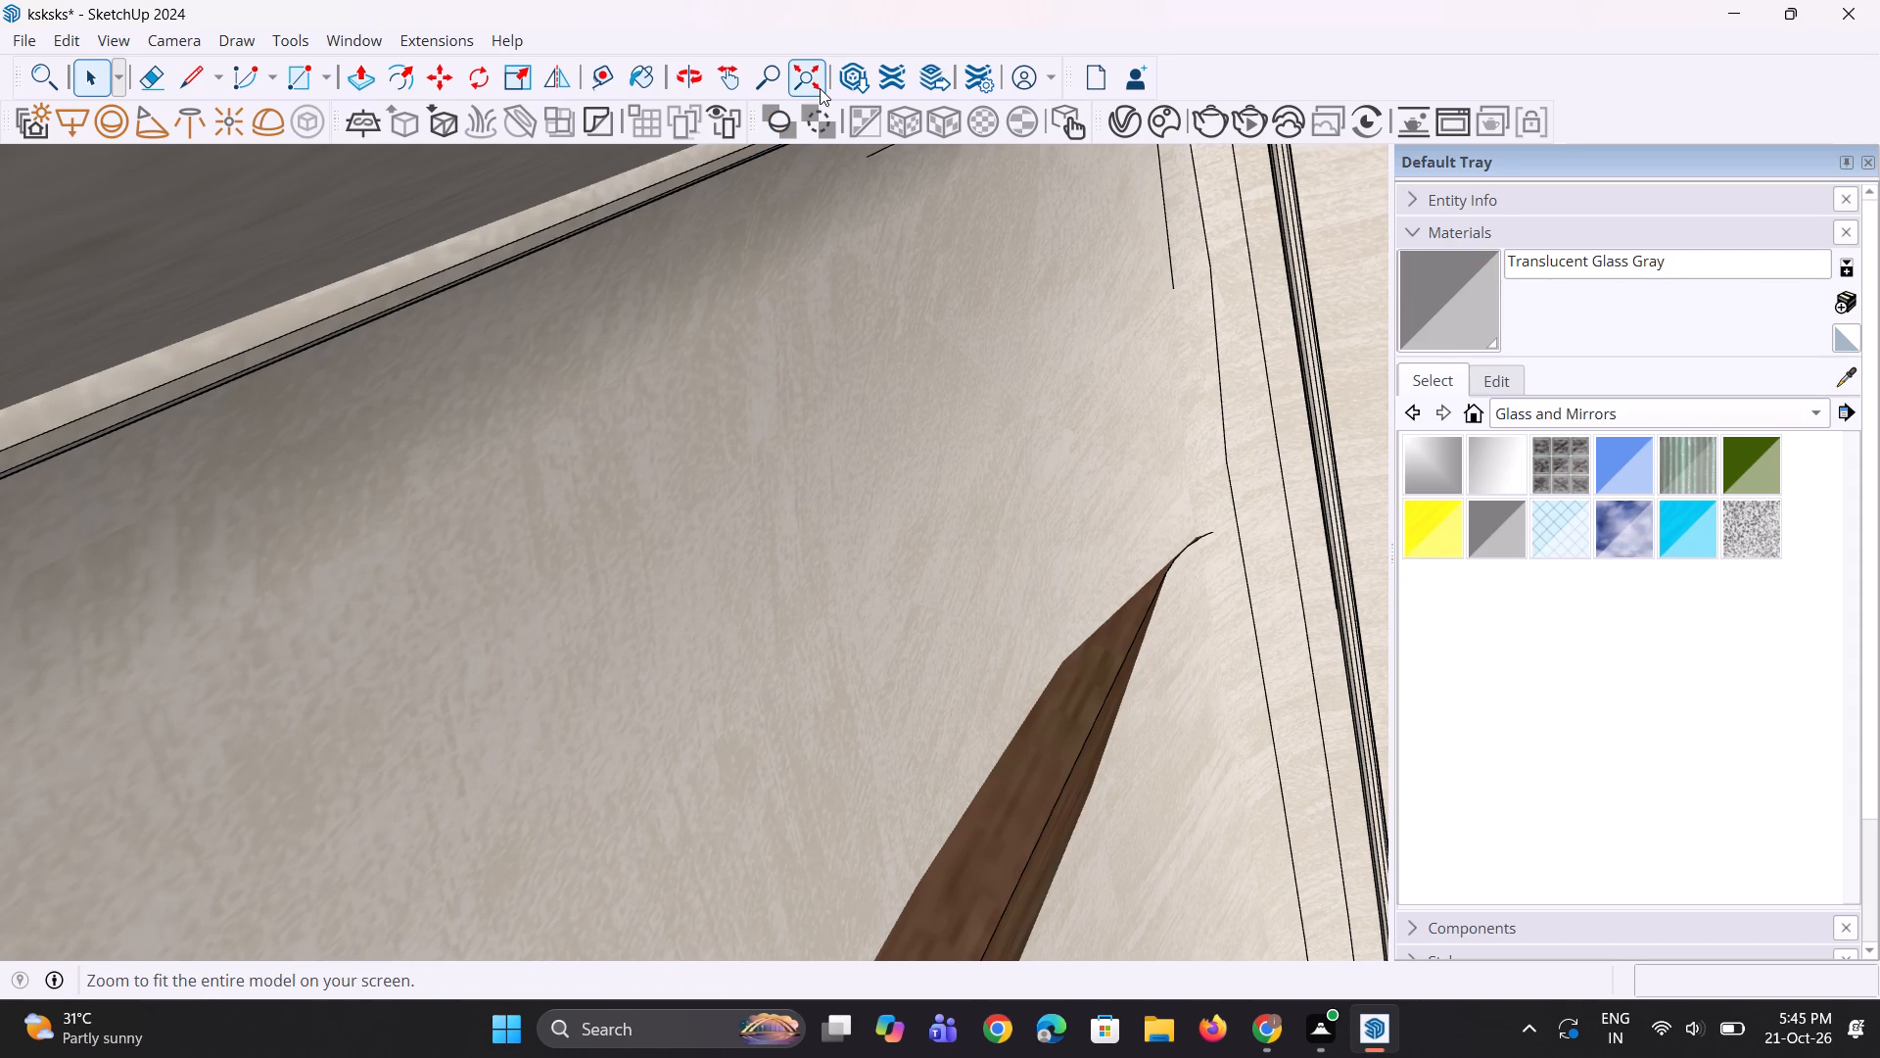
click(820, 87)
scroll(708, 666, up, 3)
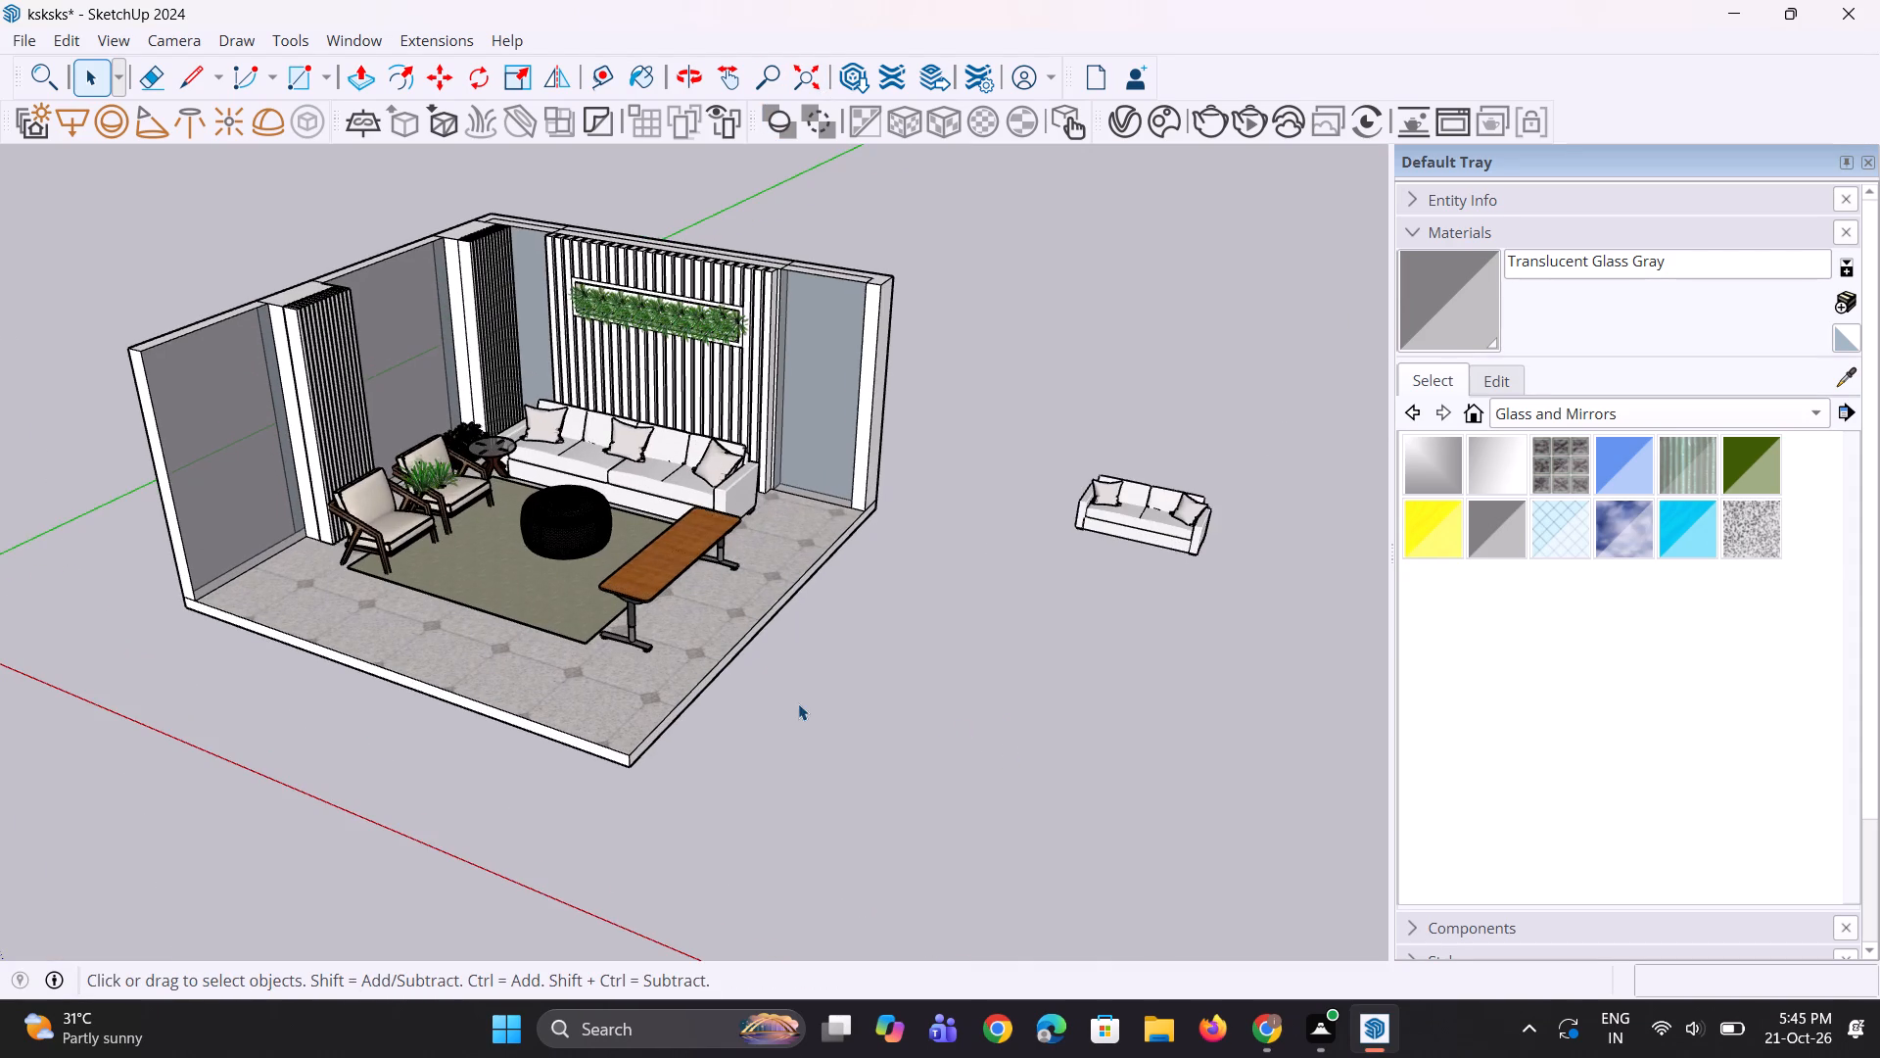
click(798, 703)
scroll(128, 219, up, 4)
scroll(529, 392, up, 4)
scroll(622, 603, up, 8)
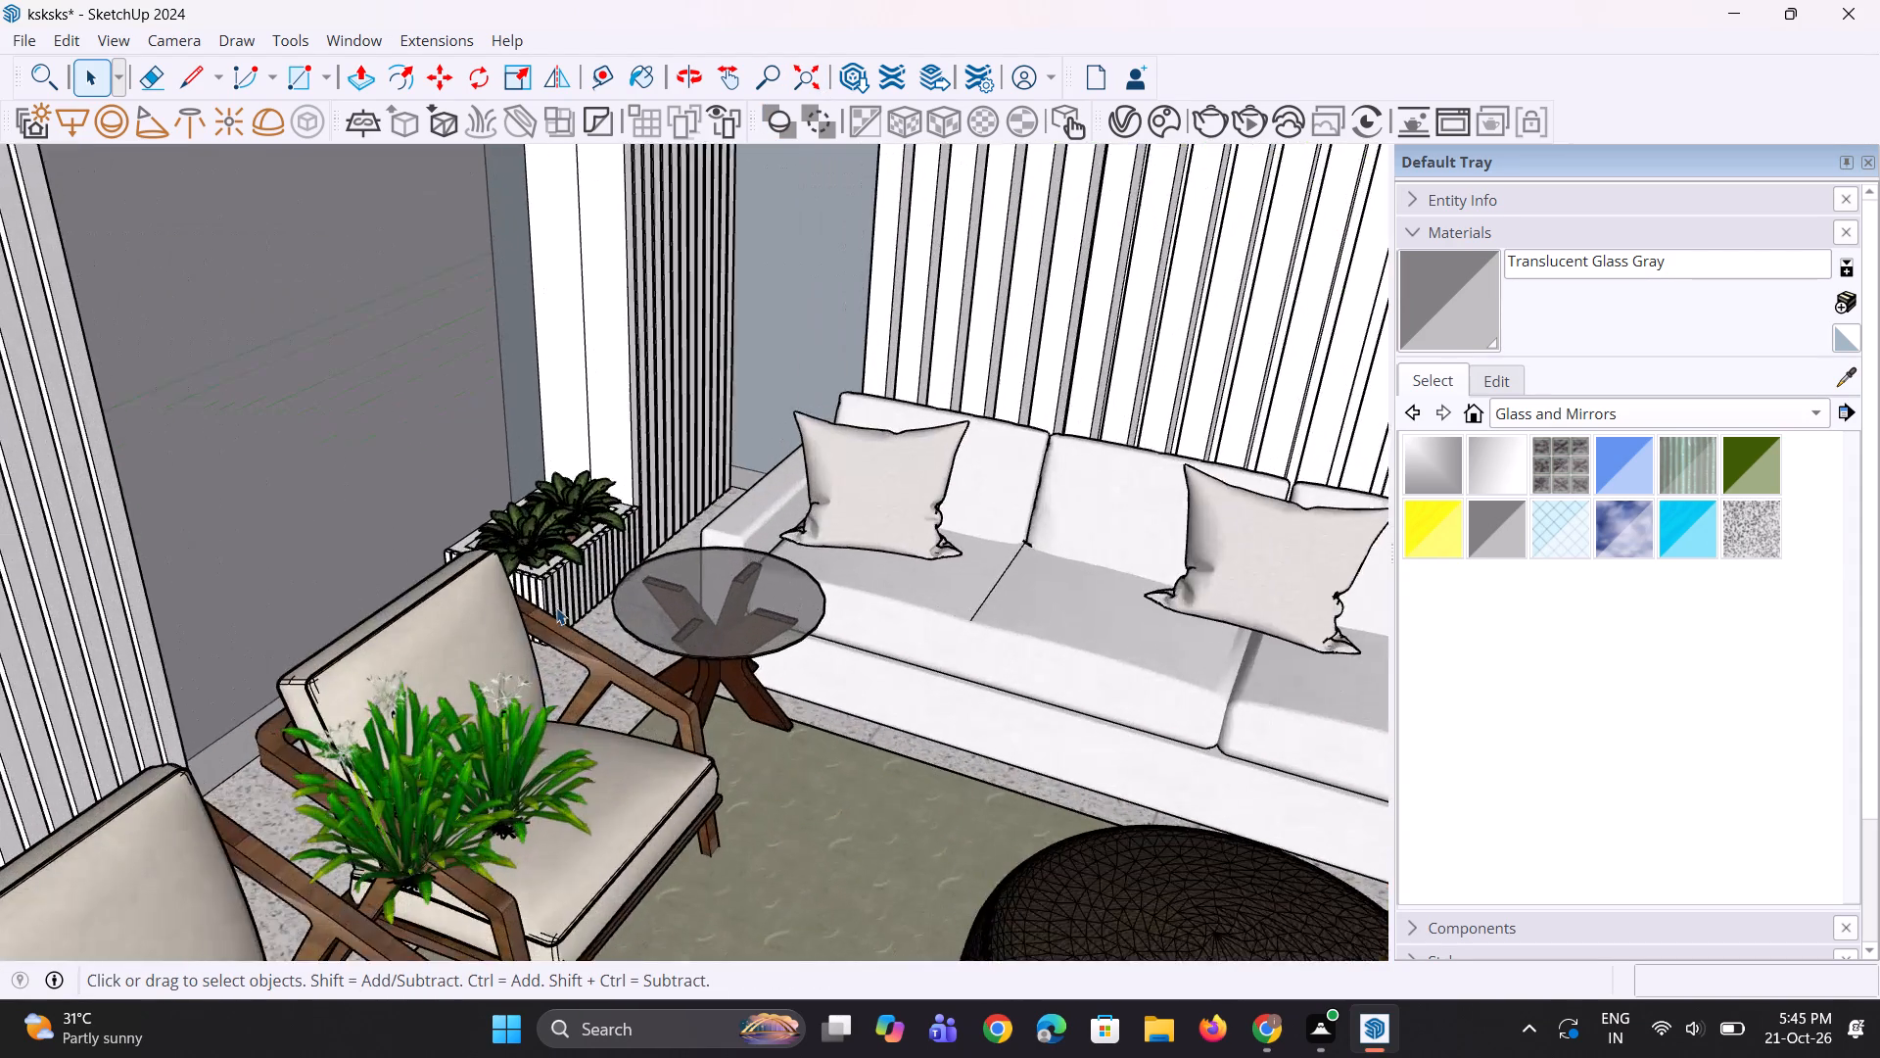
scroll(404, 507, up, 6)
middle_drag(430, 513, 431, 620)
scroll(469, 594, down, 5)
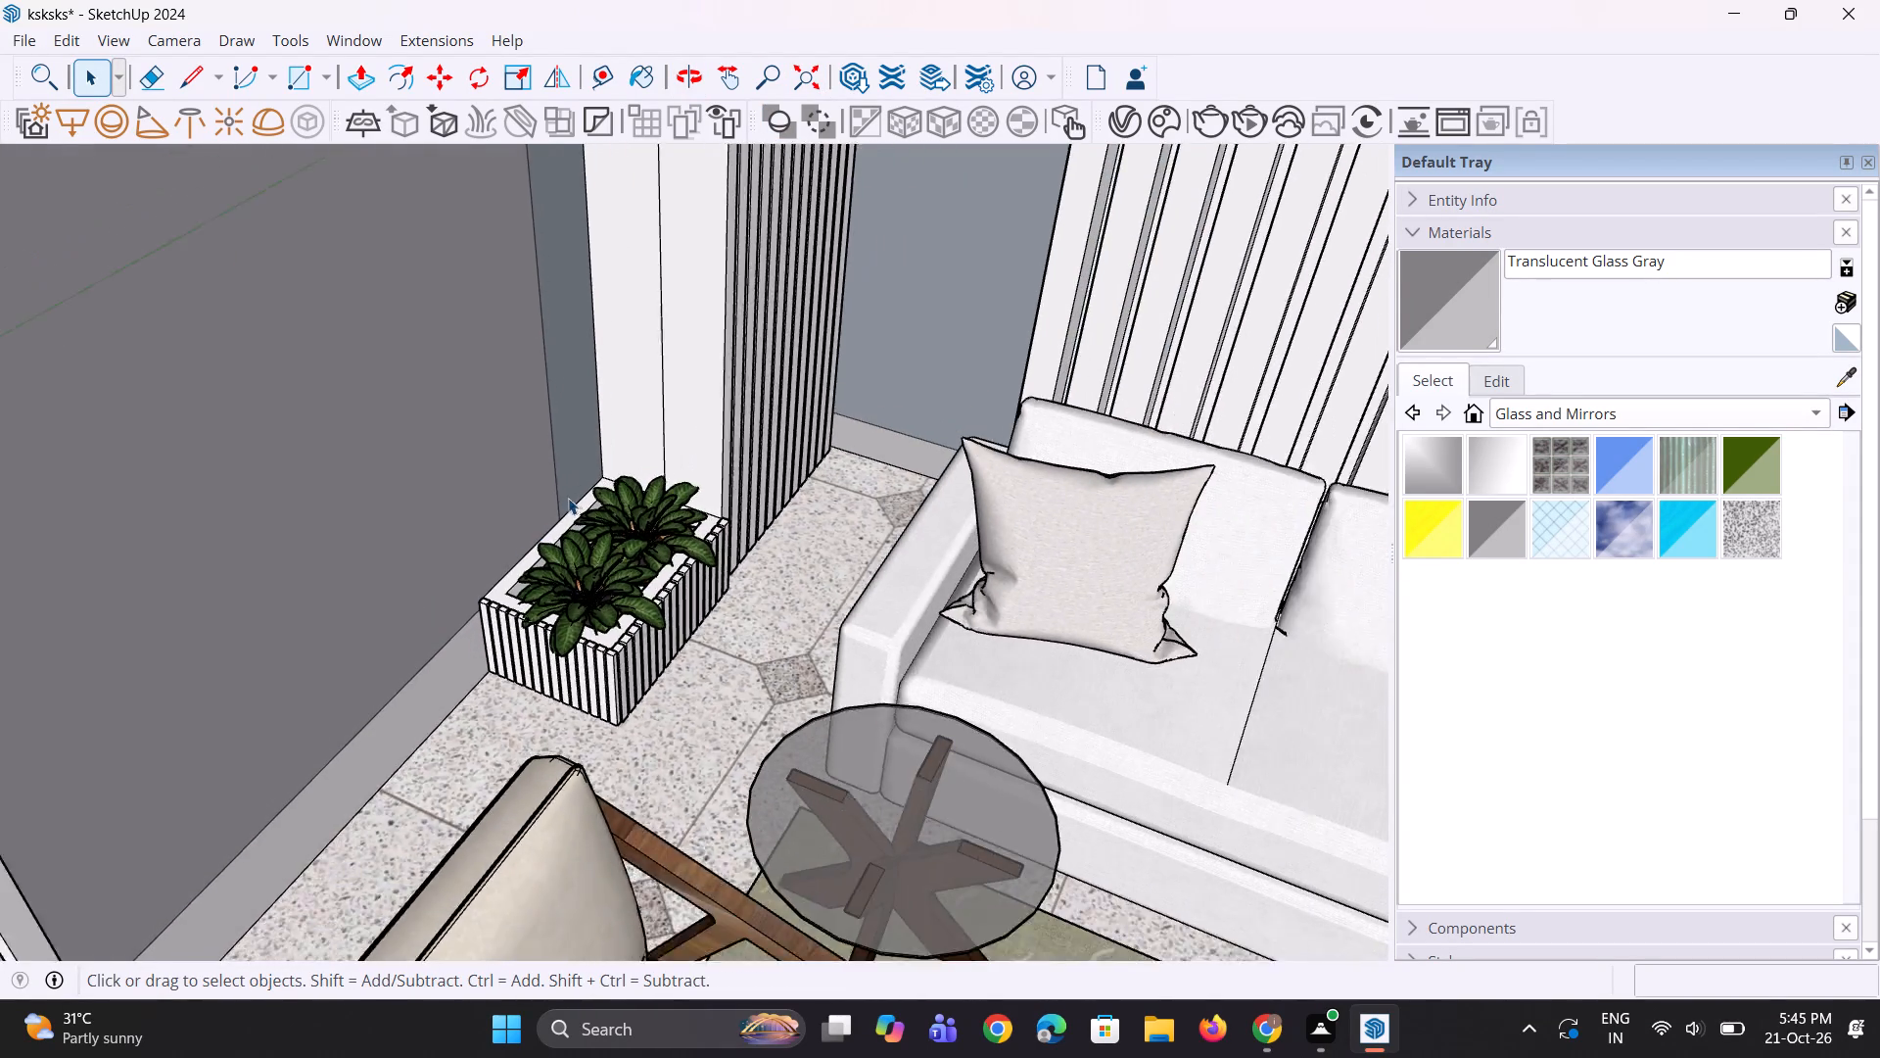
scroll(568, 498, down, 18)
scroll(597, 668, up, 1)
click(529, 745)
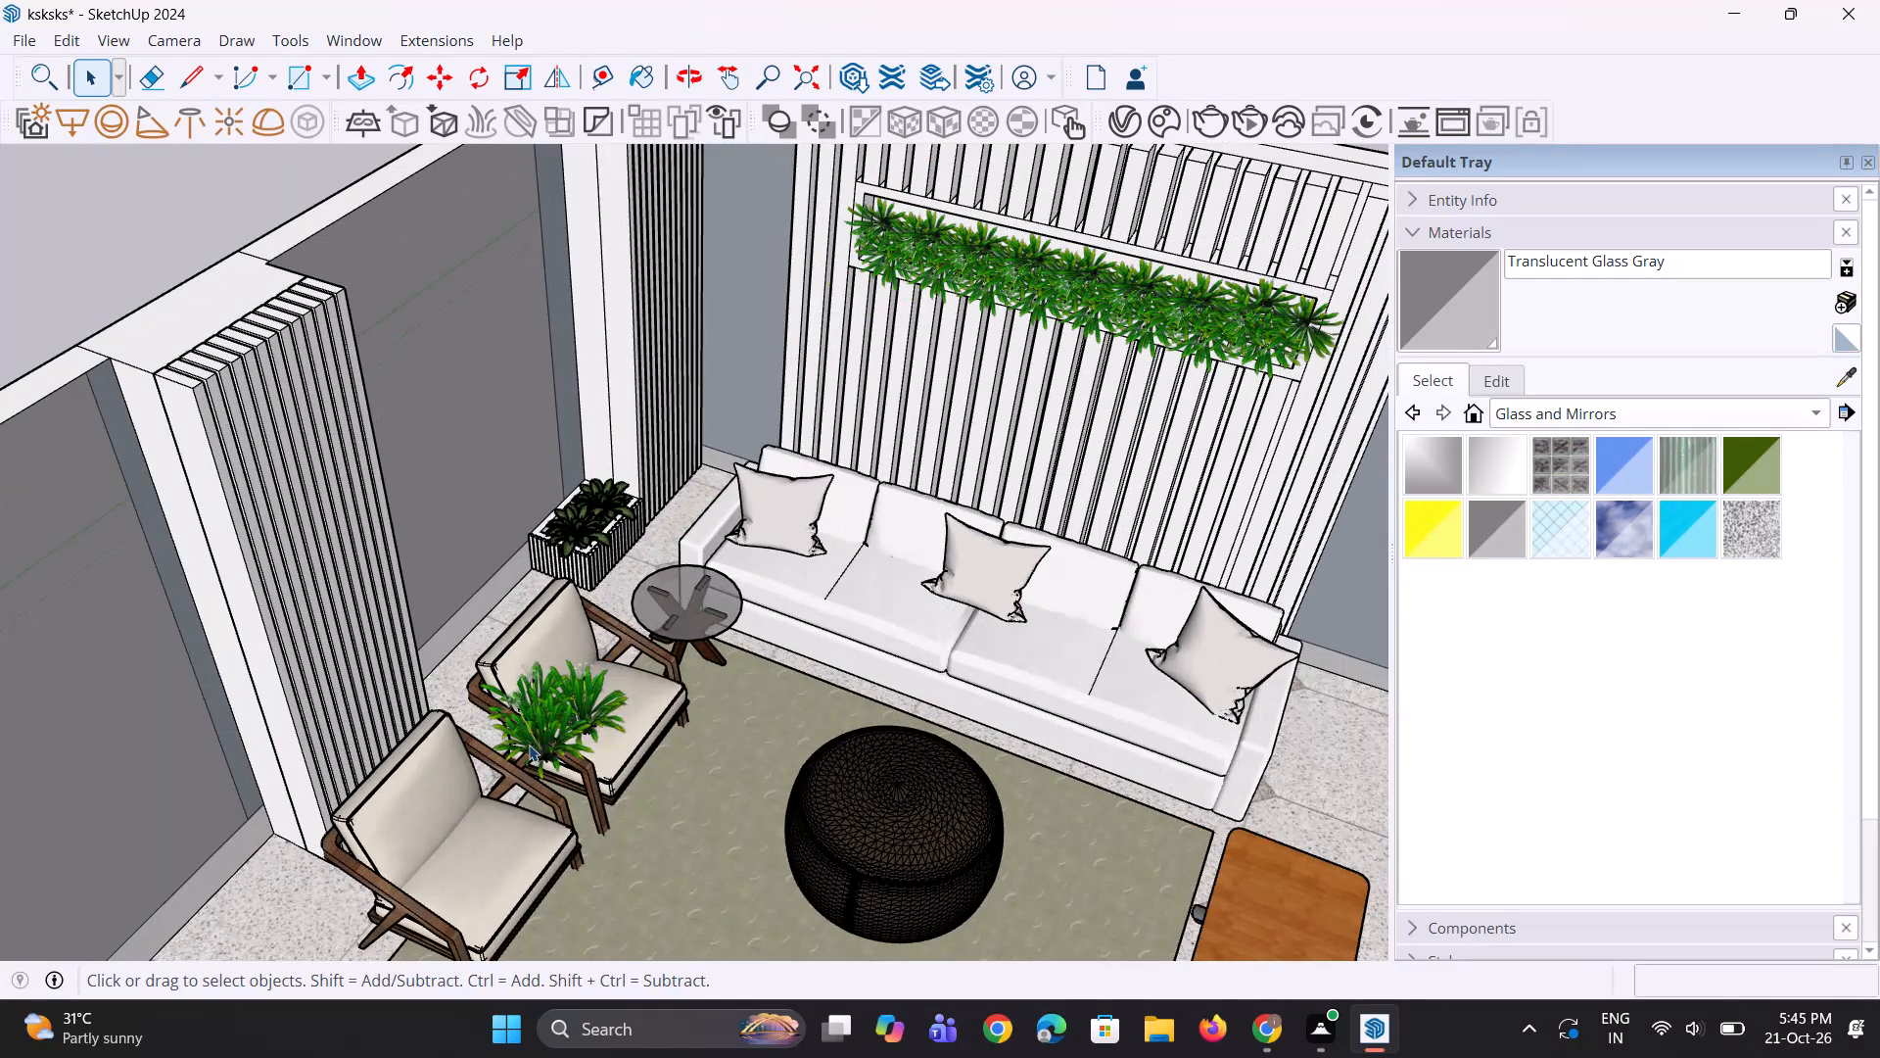
key(Delete)
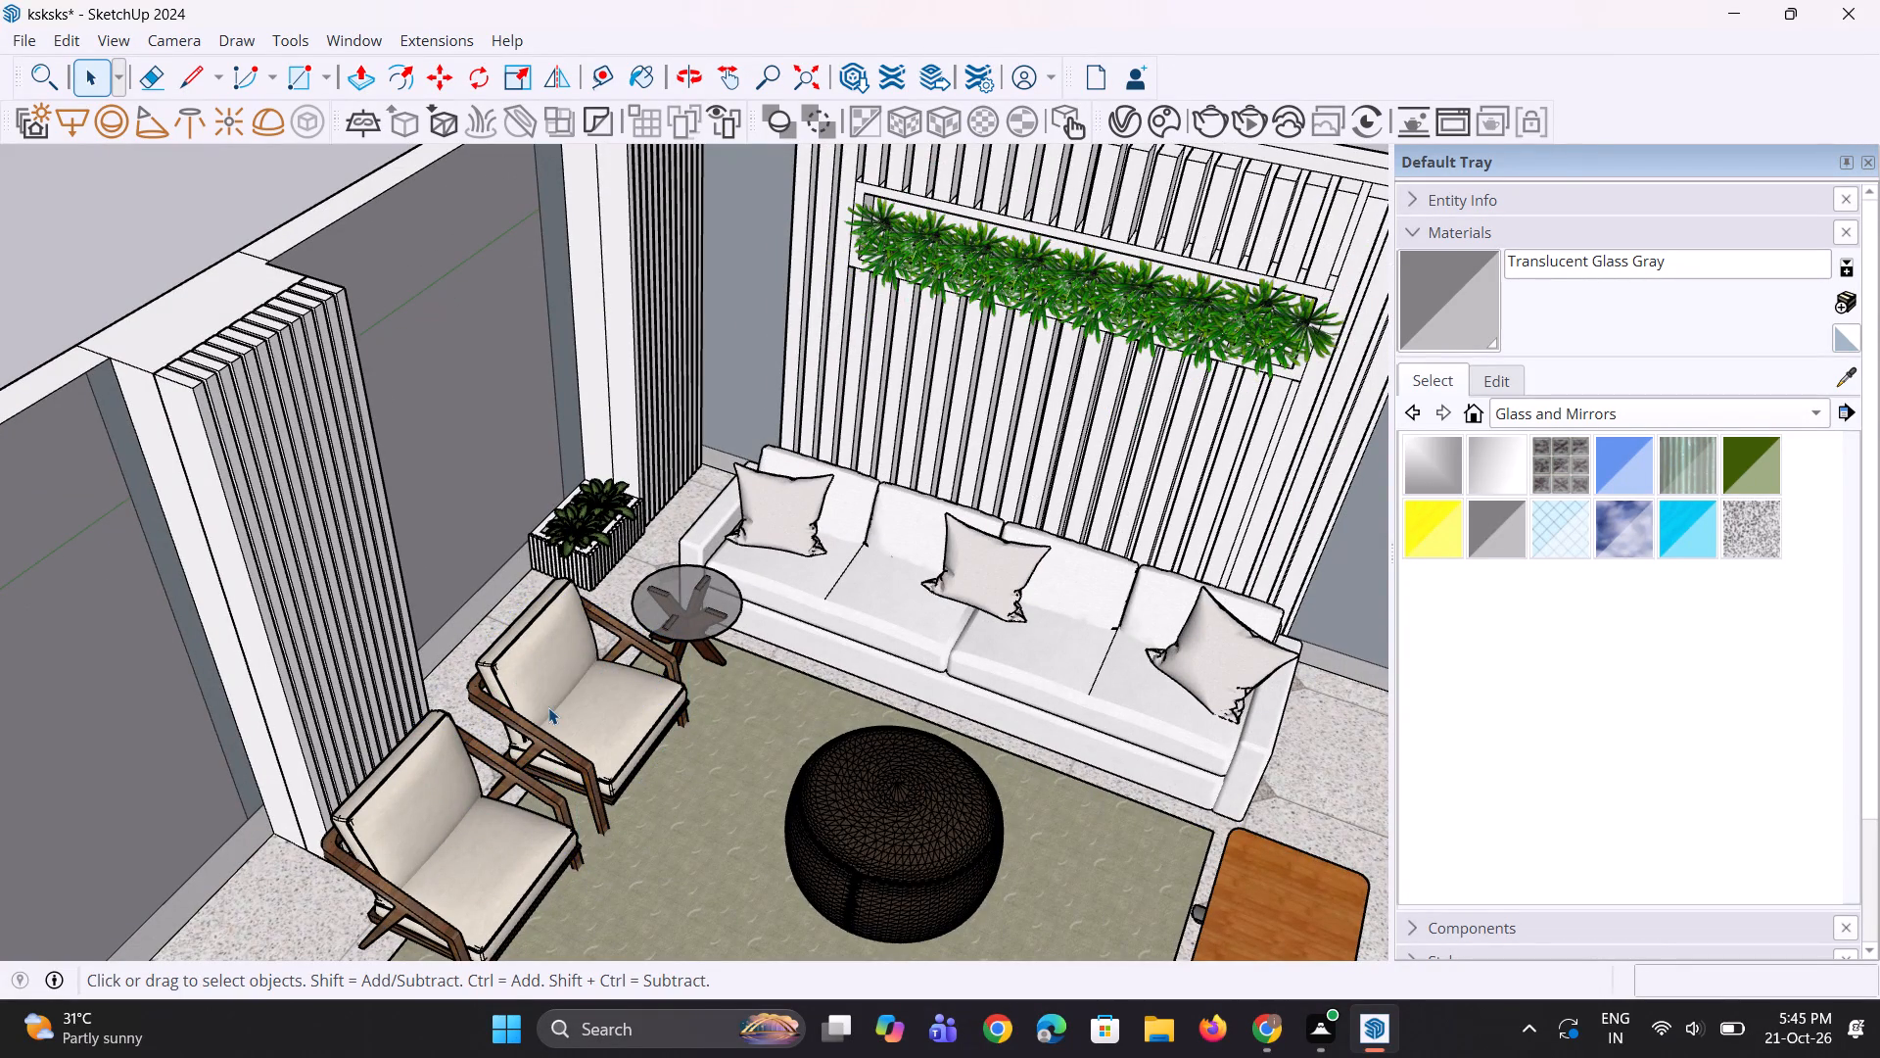
Move the pair of armchairs about 2' 9/16" away from the sofa and side table.
scroll(548, 707, down, 1)
scroll(587, 548, up, 3)
click(546, 834)
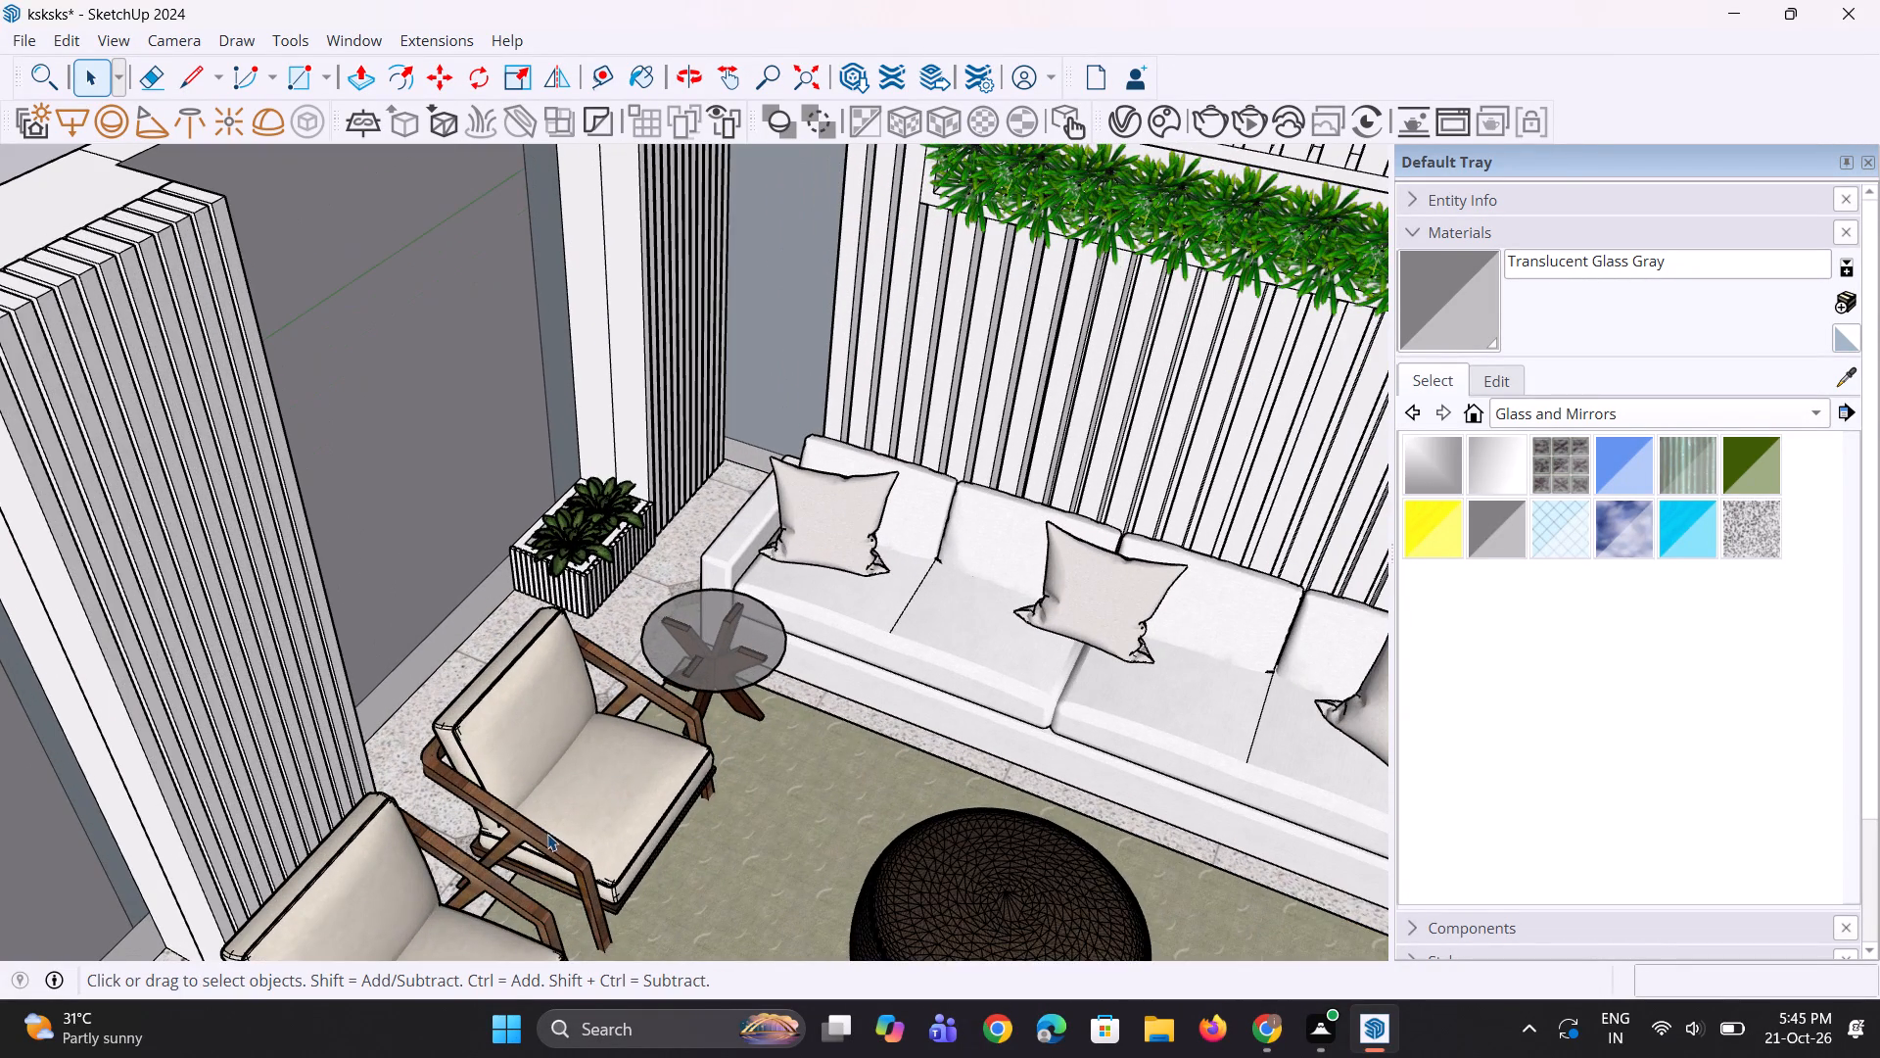
scroll(587, 752, down, 5)
scroll(540, 865, up, 1)
ctrl+click(540, 865)
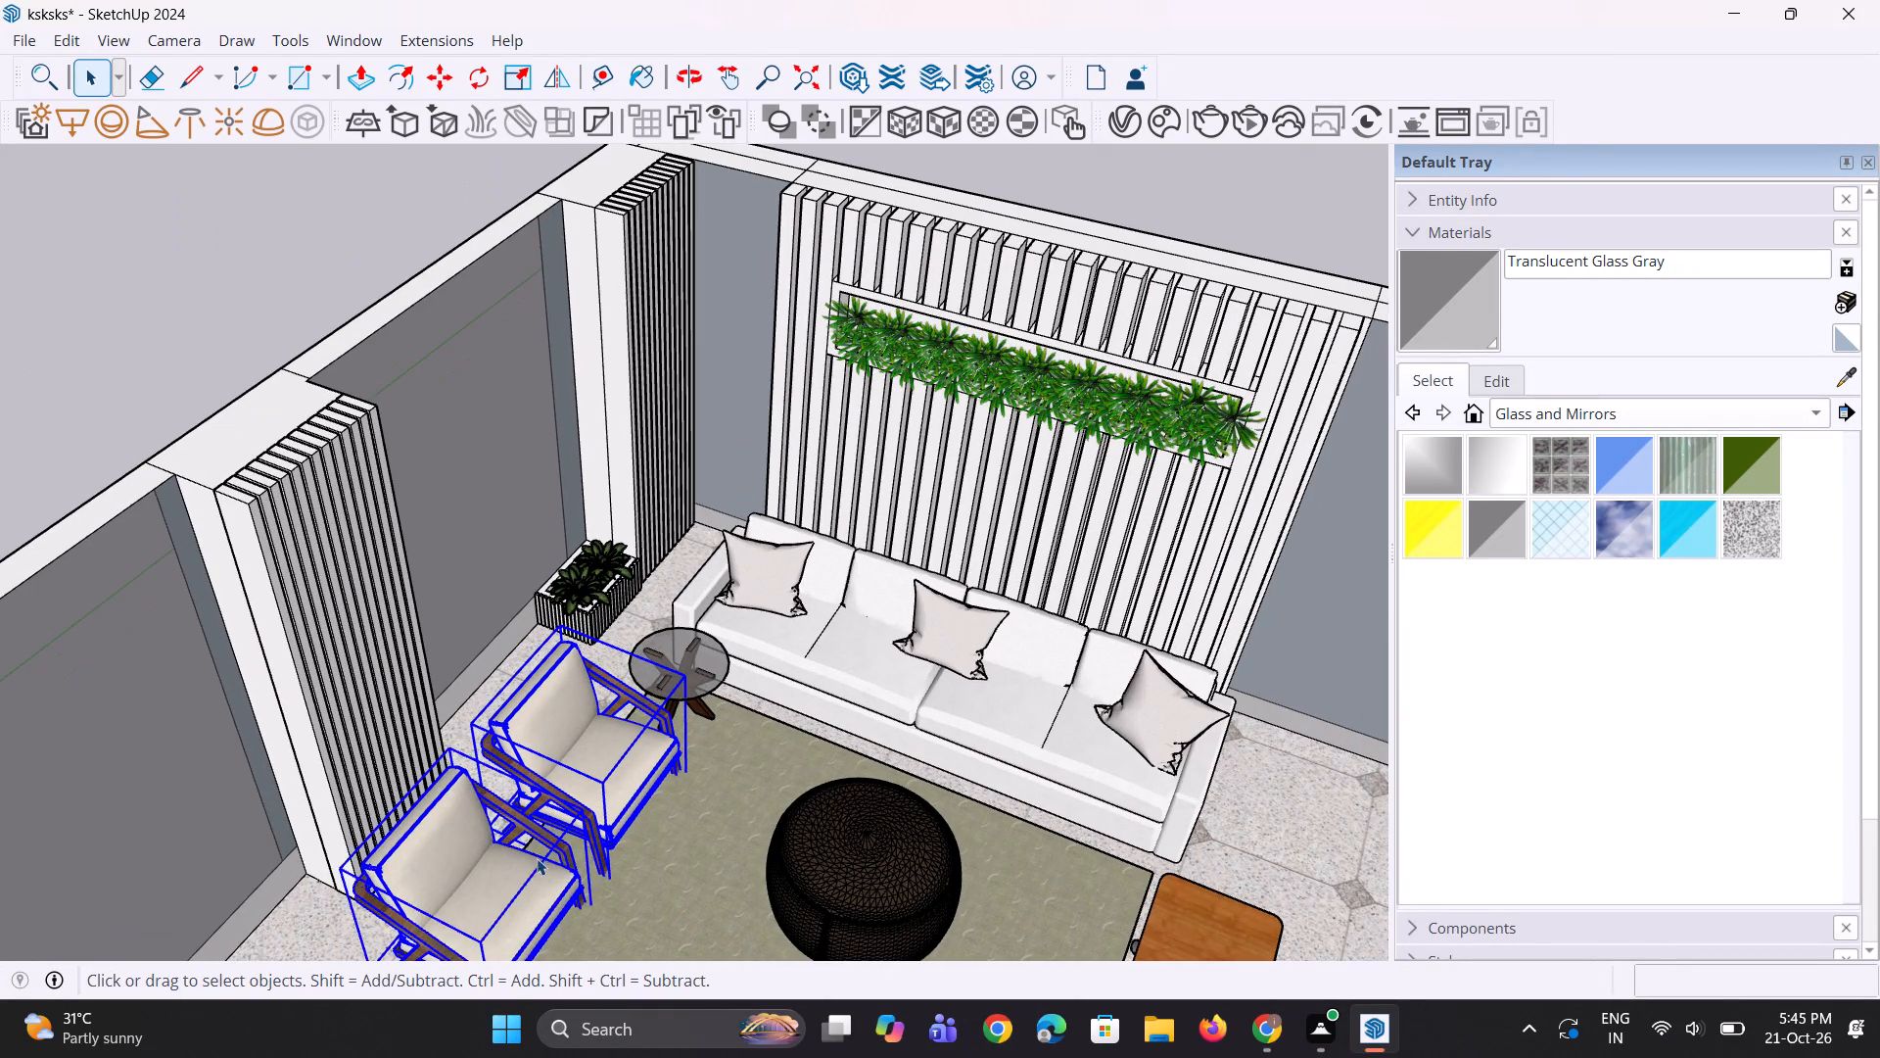
scroll(539, 827, down, 14)
scroll(530, 922, up, 5)
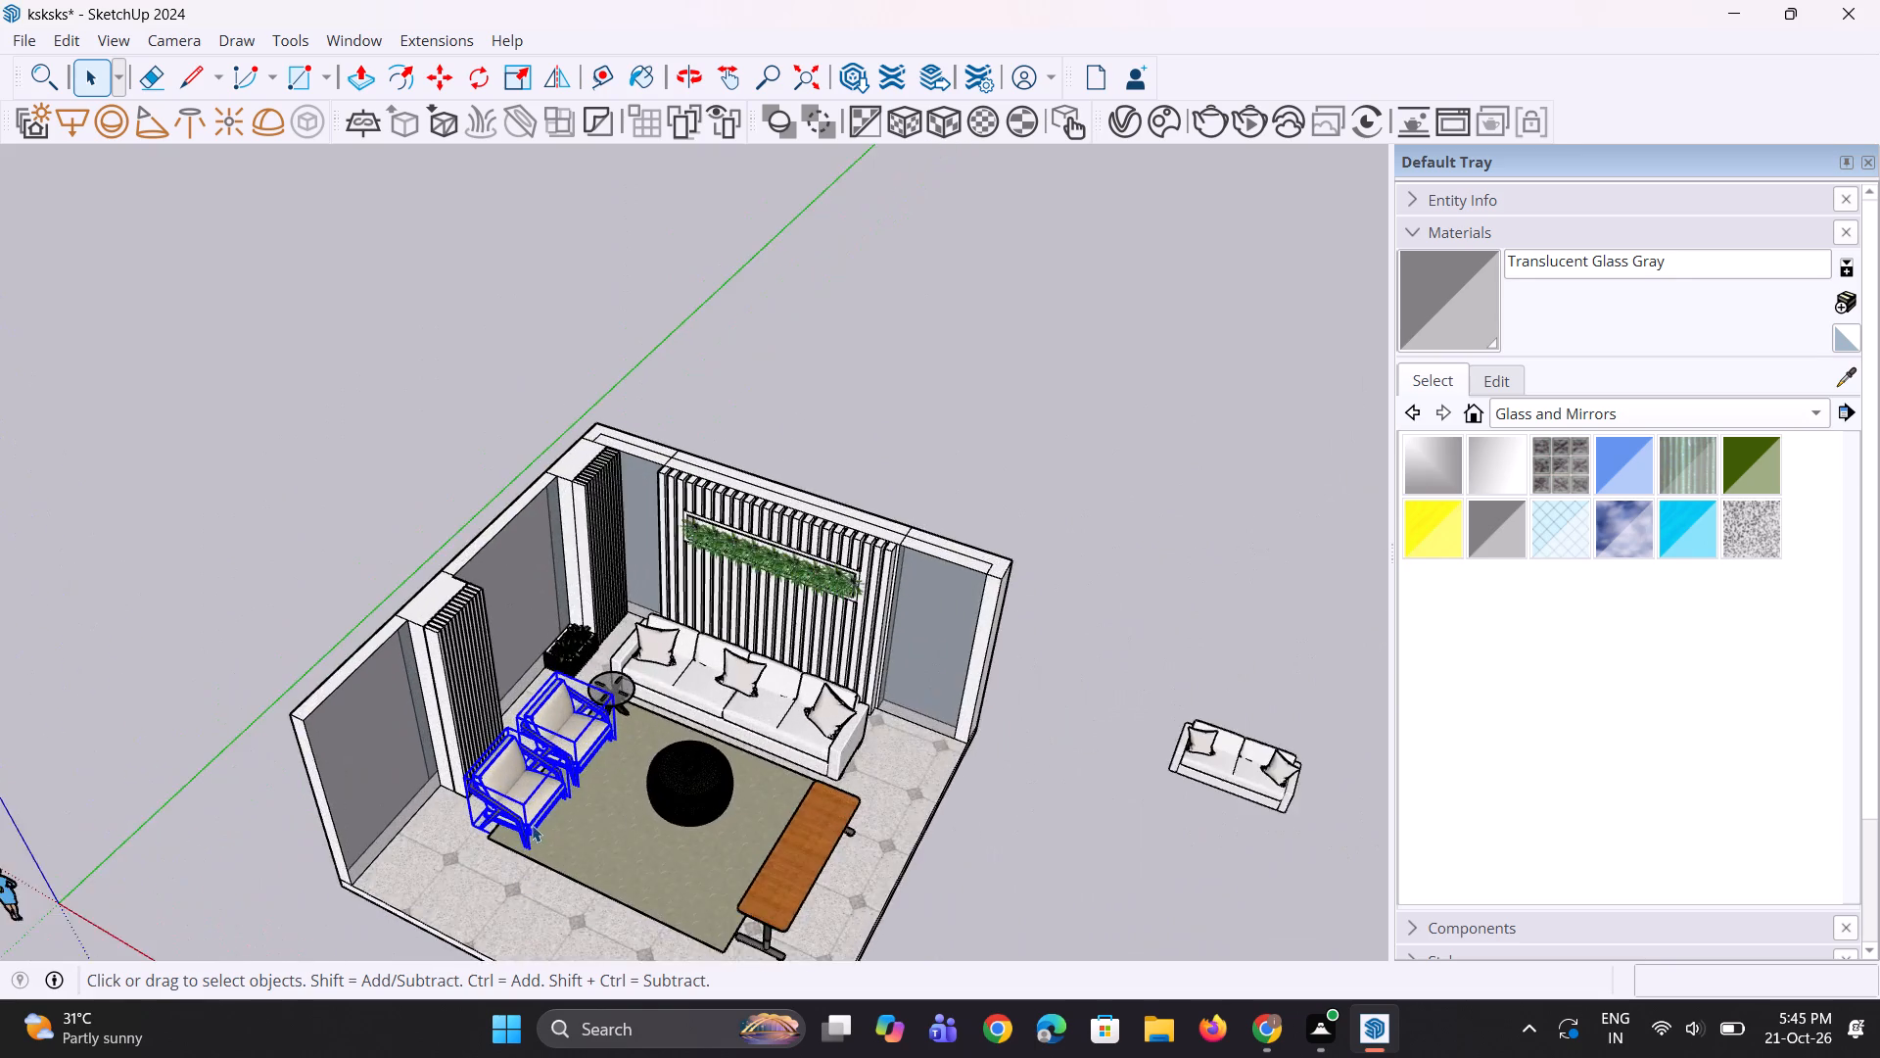
scroll(532, 825, up, 8)
key(m)
scroll(542, 810, up, 1)
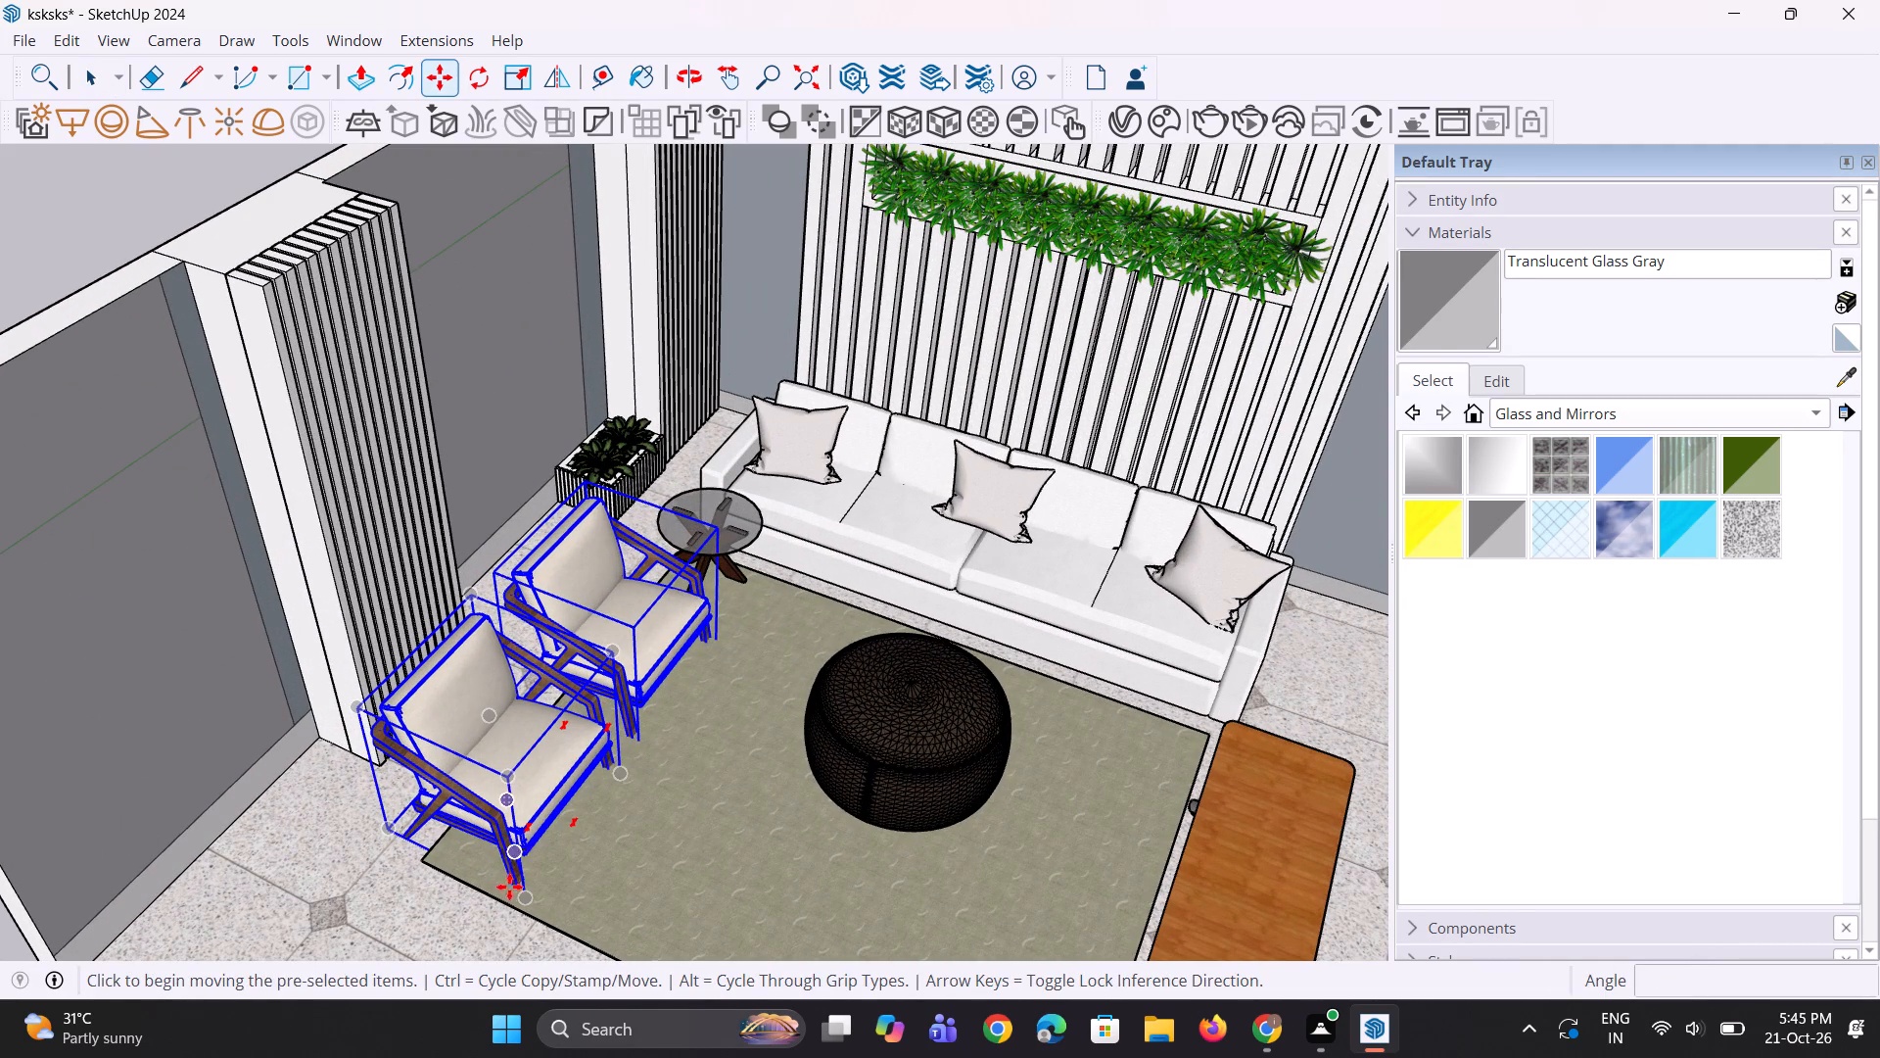
click(528, 897)
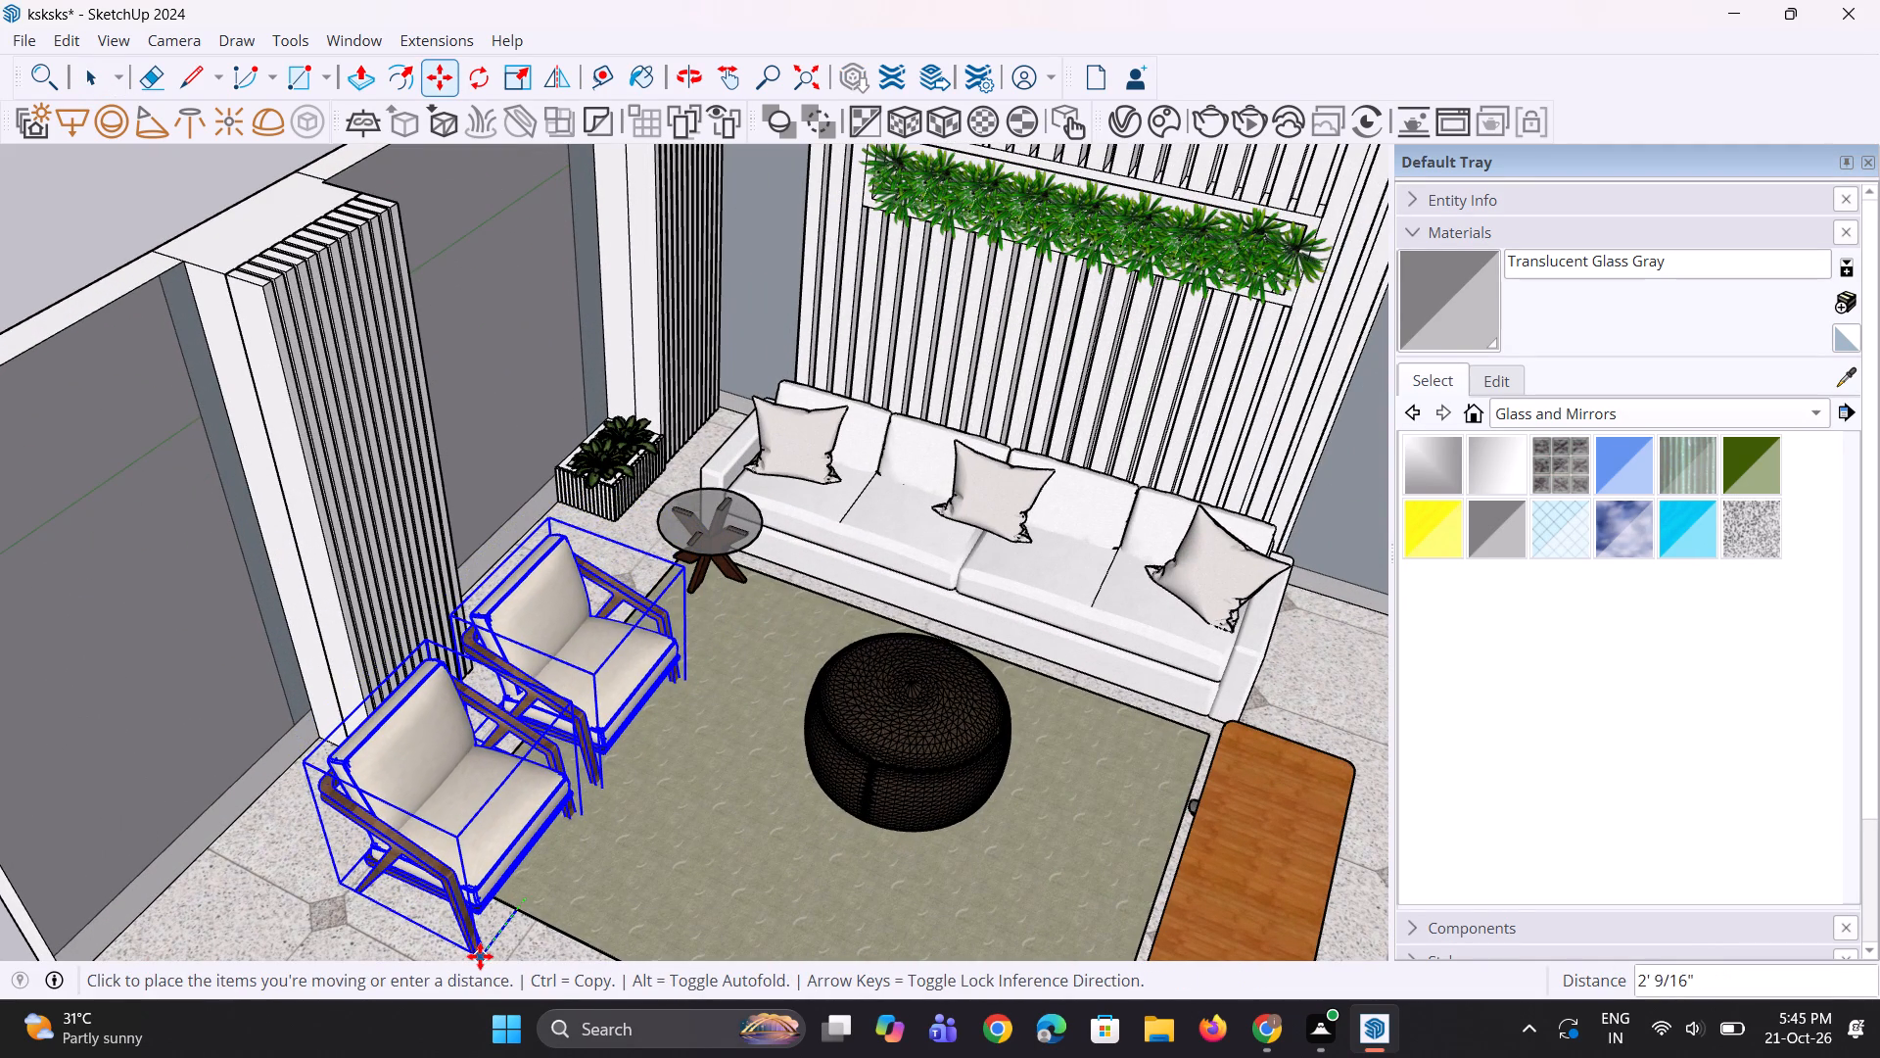
click(479, 957)
middle_drag(525, 870, 557, 882)
key(space)
key(v)
key(space)
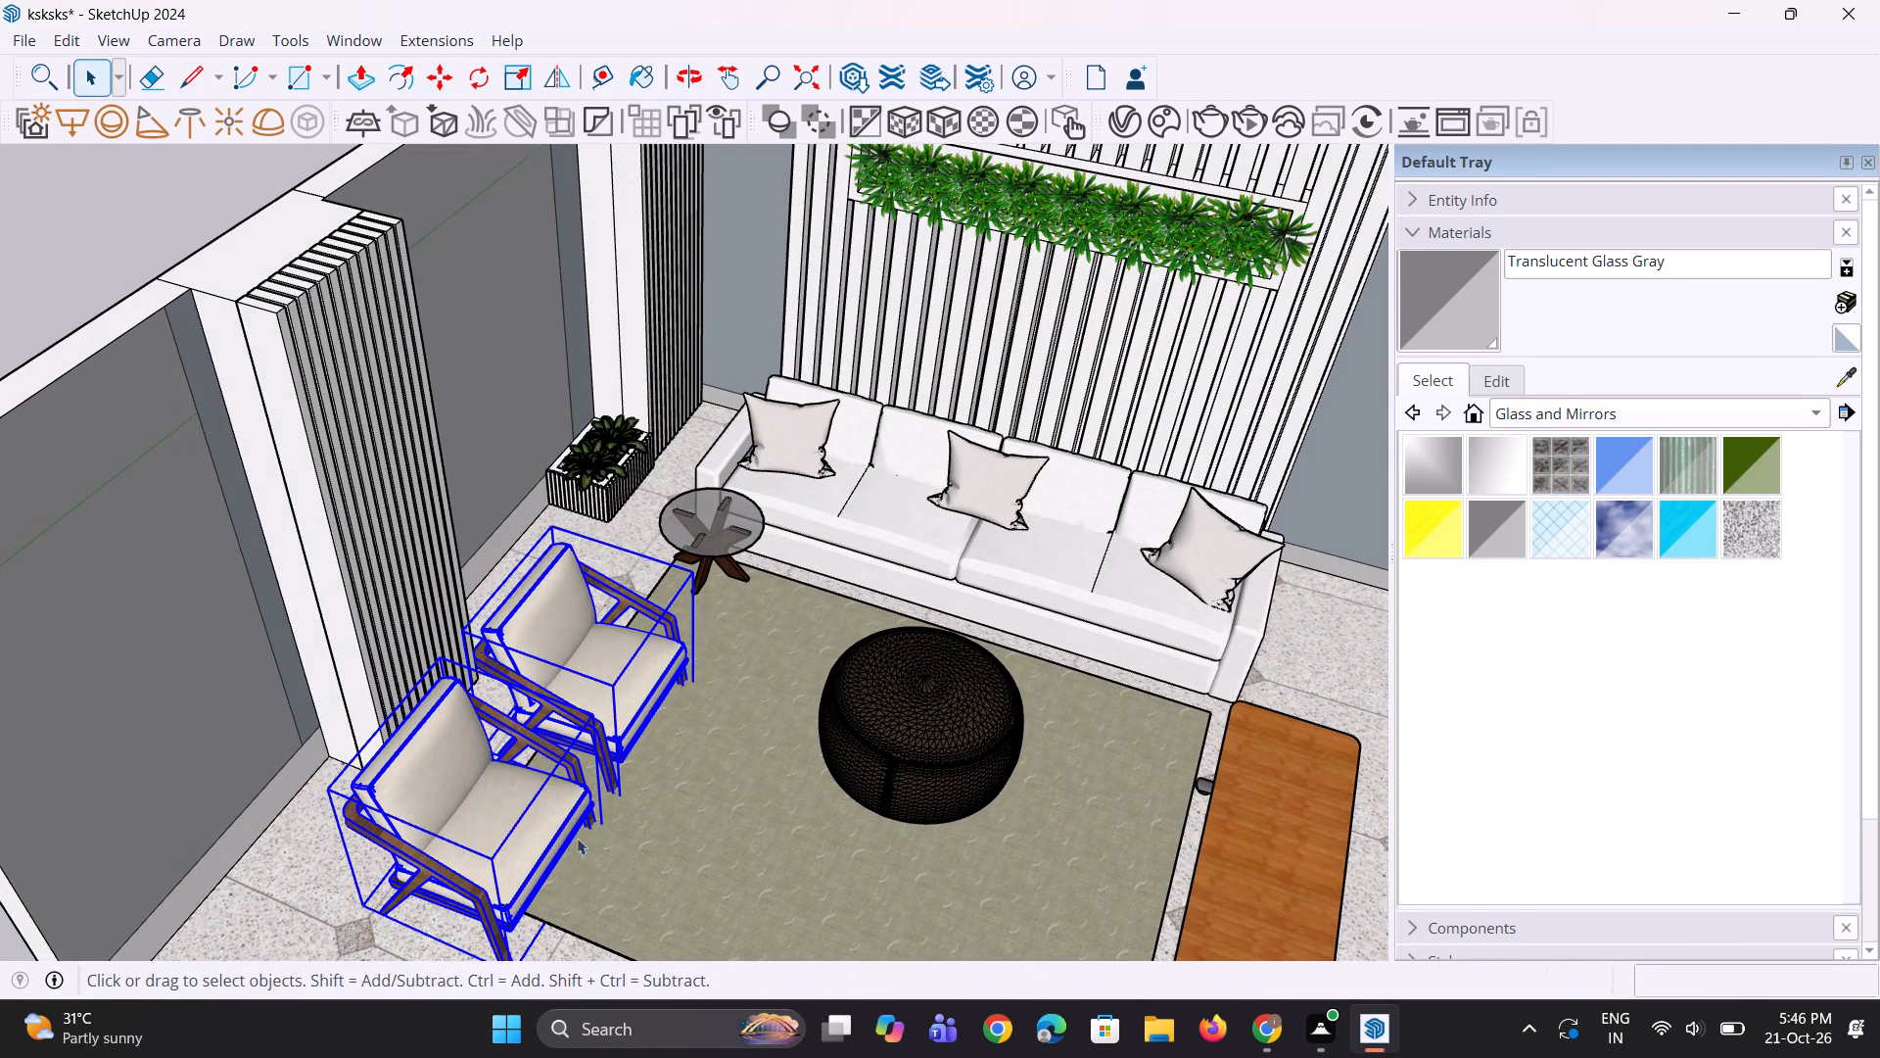
key(space)
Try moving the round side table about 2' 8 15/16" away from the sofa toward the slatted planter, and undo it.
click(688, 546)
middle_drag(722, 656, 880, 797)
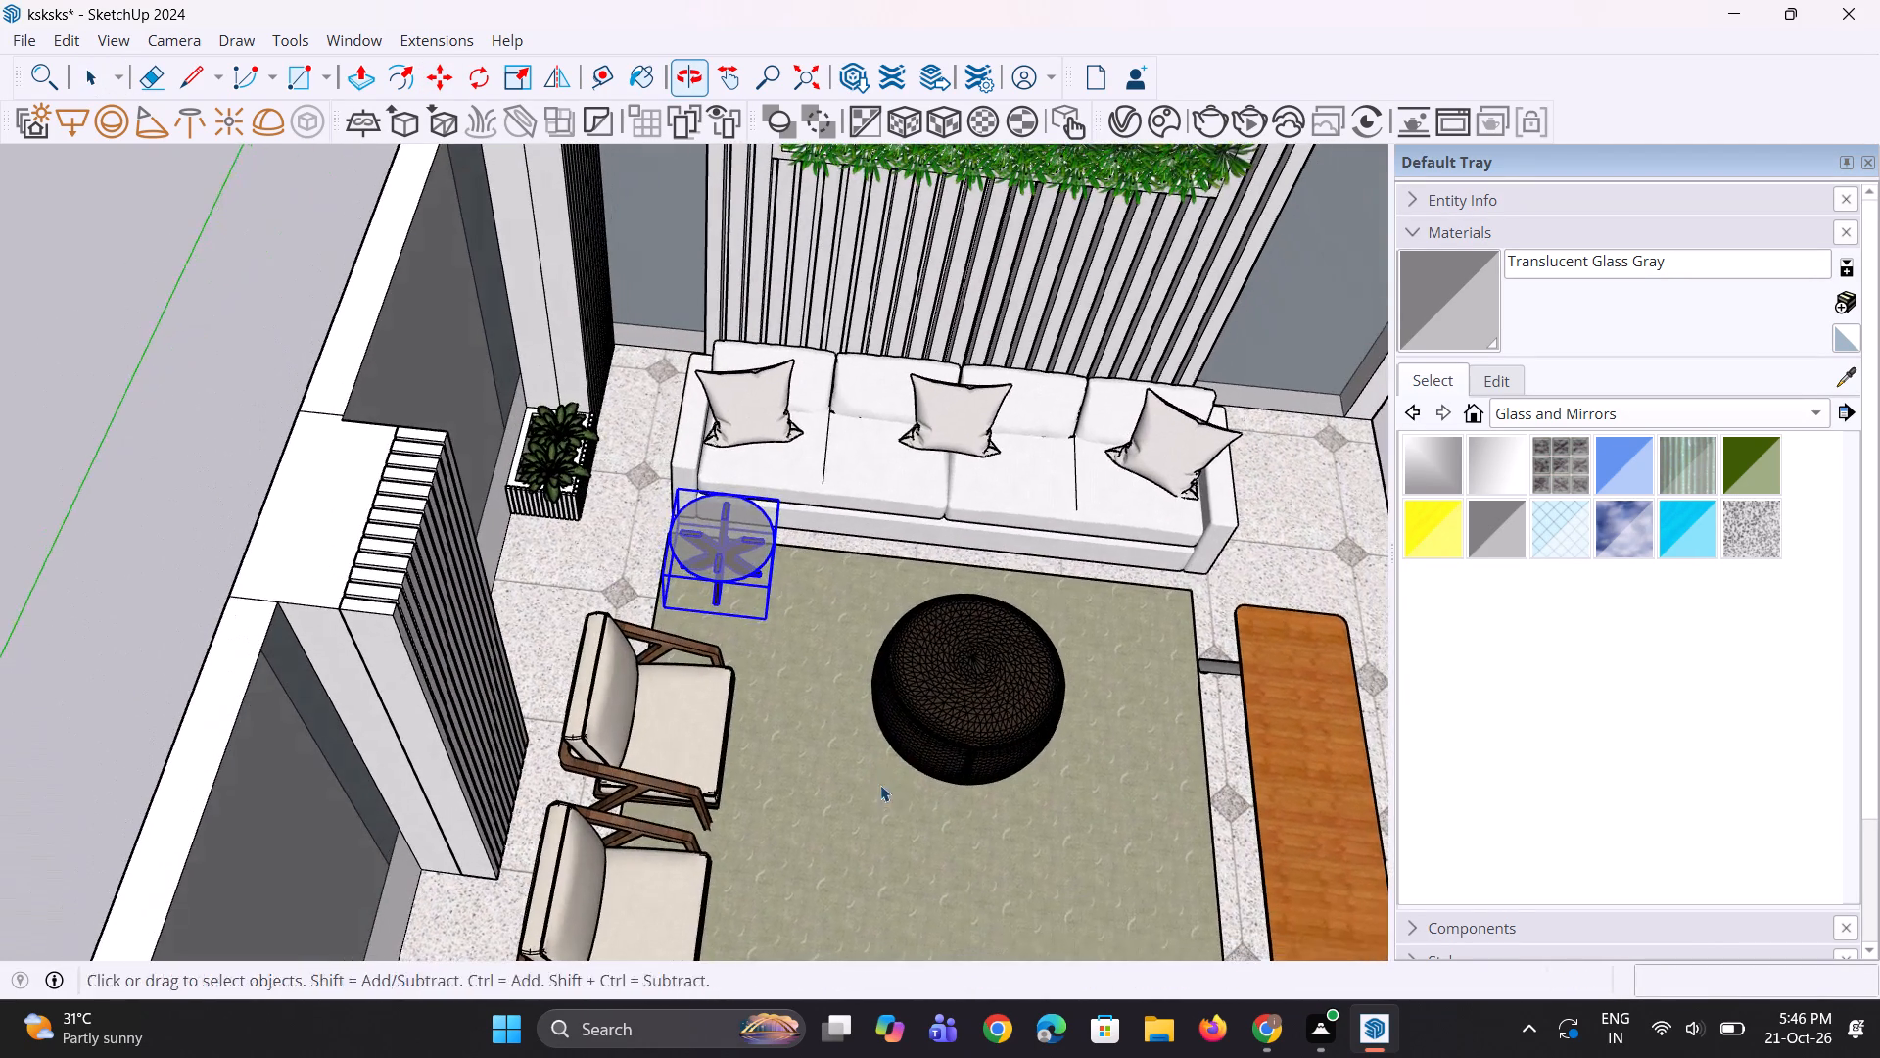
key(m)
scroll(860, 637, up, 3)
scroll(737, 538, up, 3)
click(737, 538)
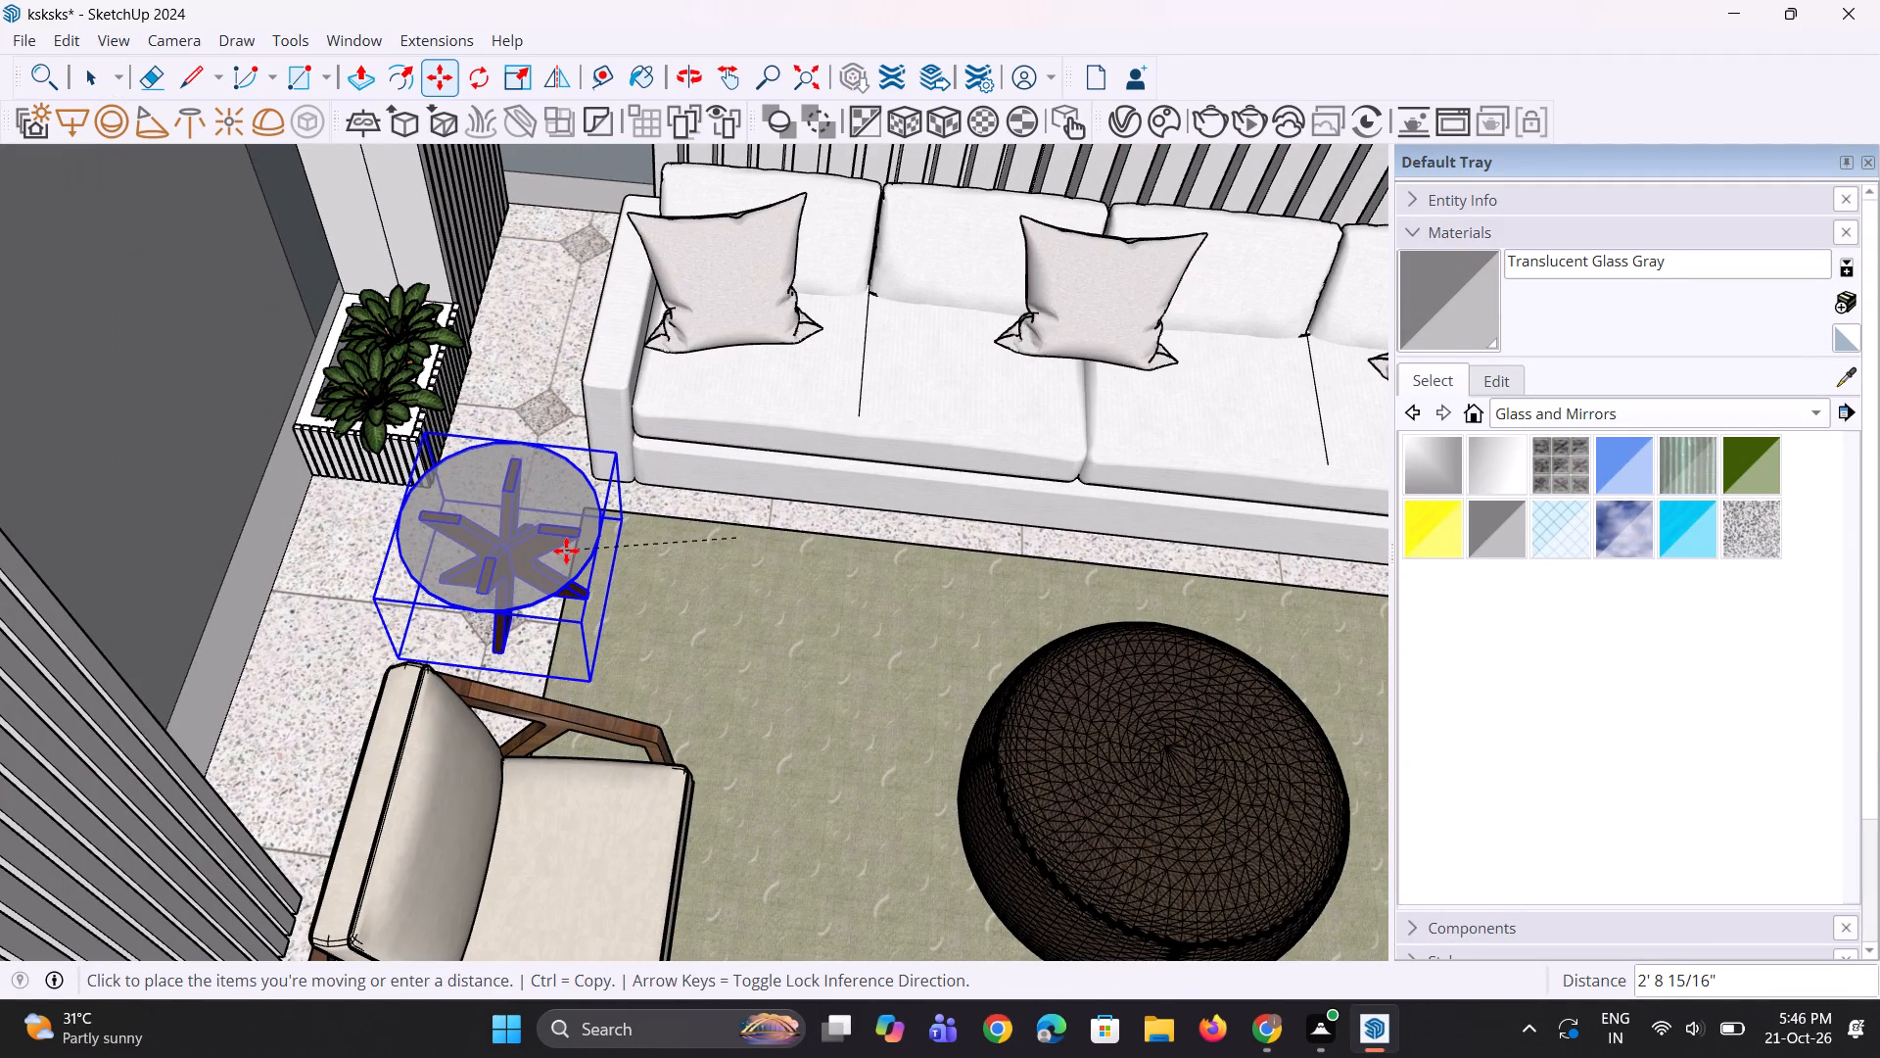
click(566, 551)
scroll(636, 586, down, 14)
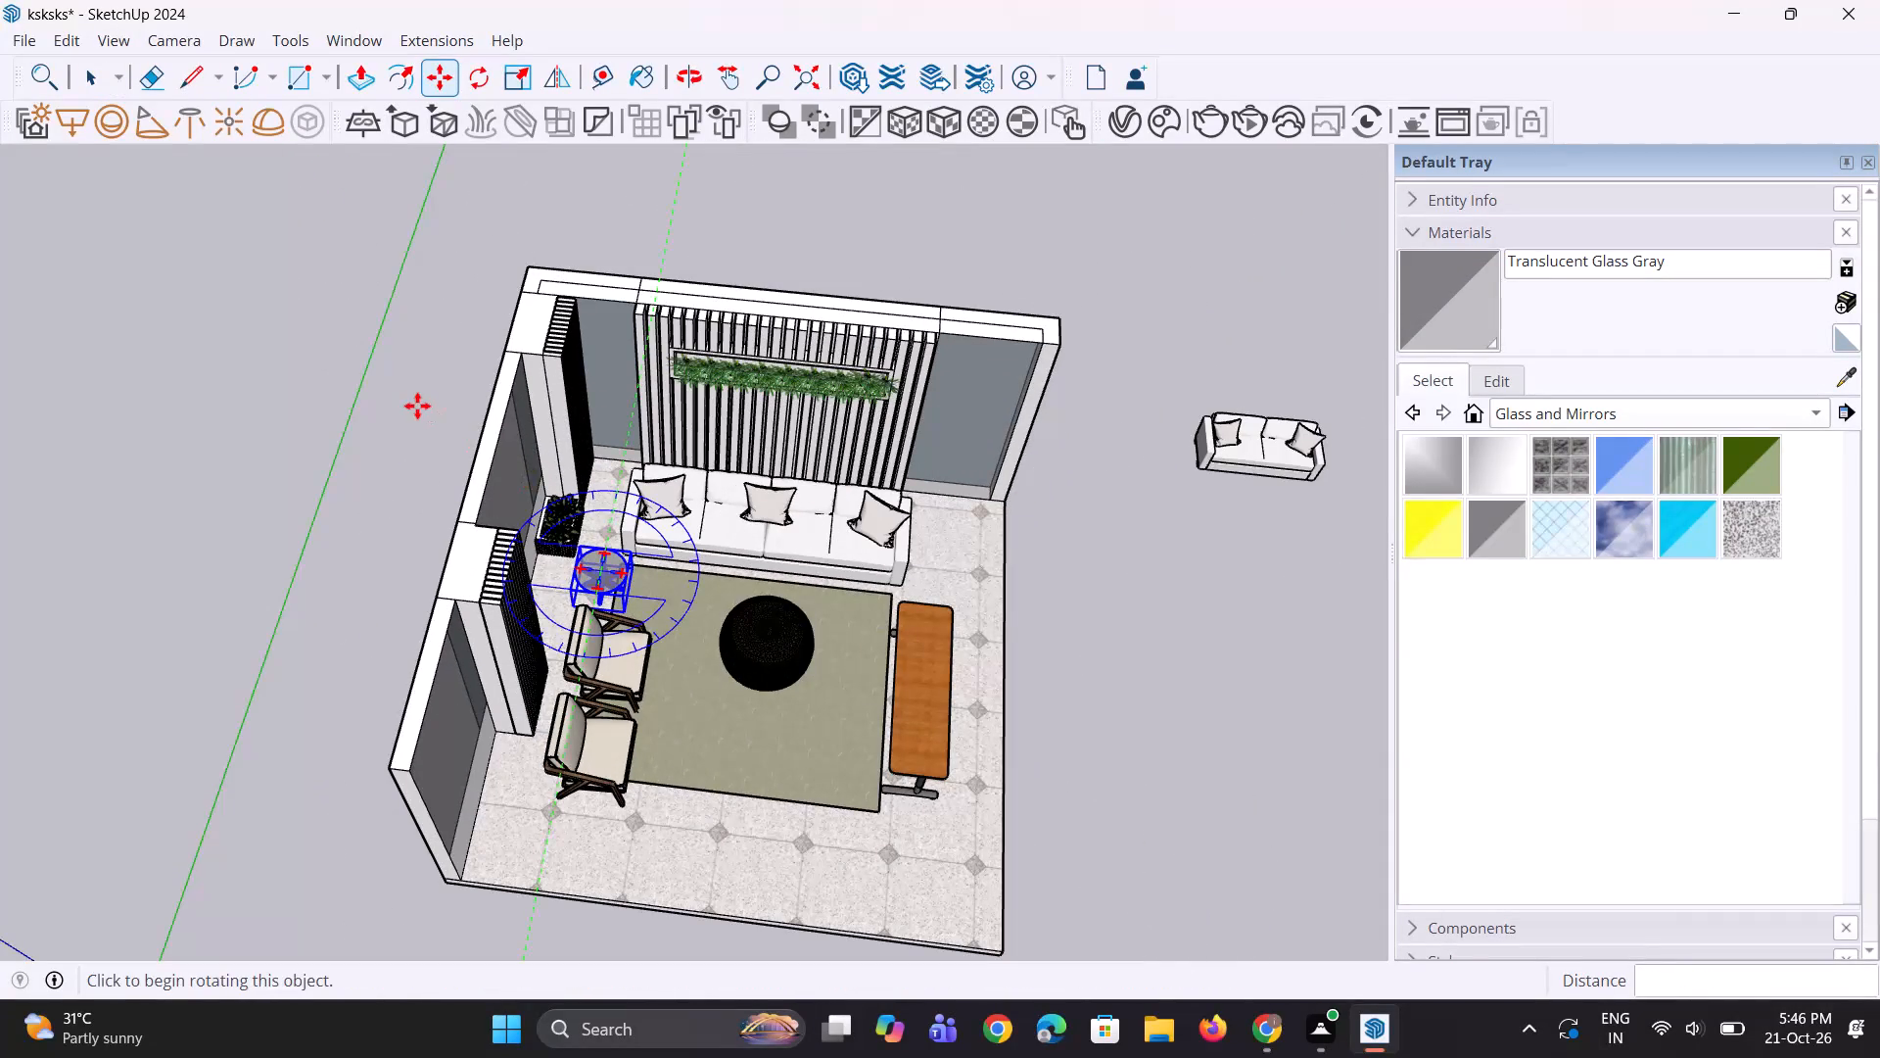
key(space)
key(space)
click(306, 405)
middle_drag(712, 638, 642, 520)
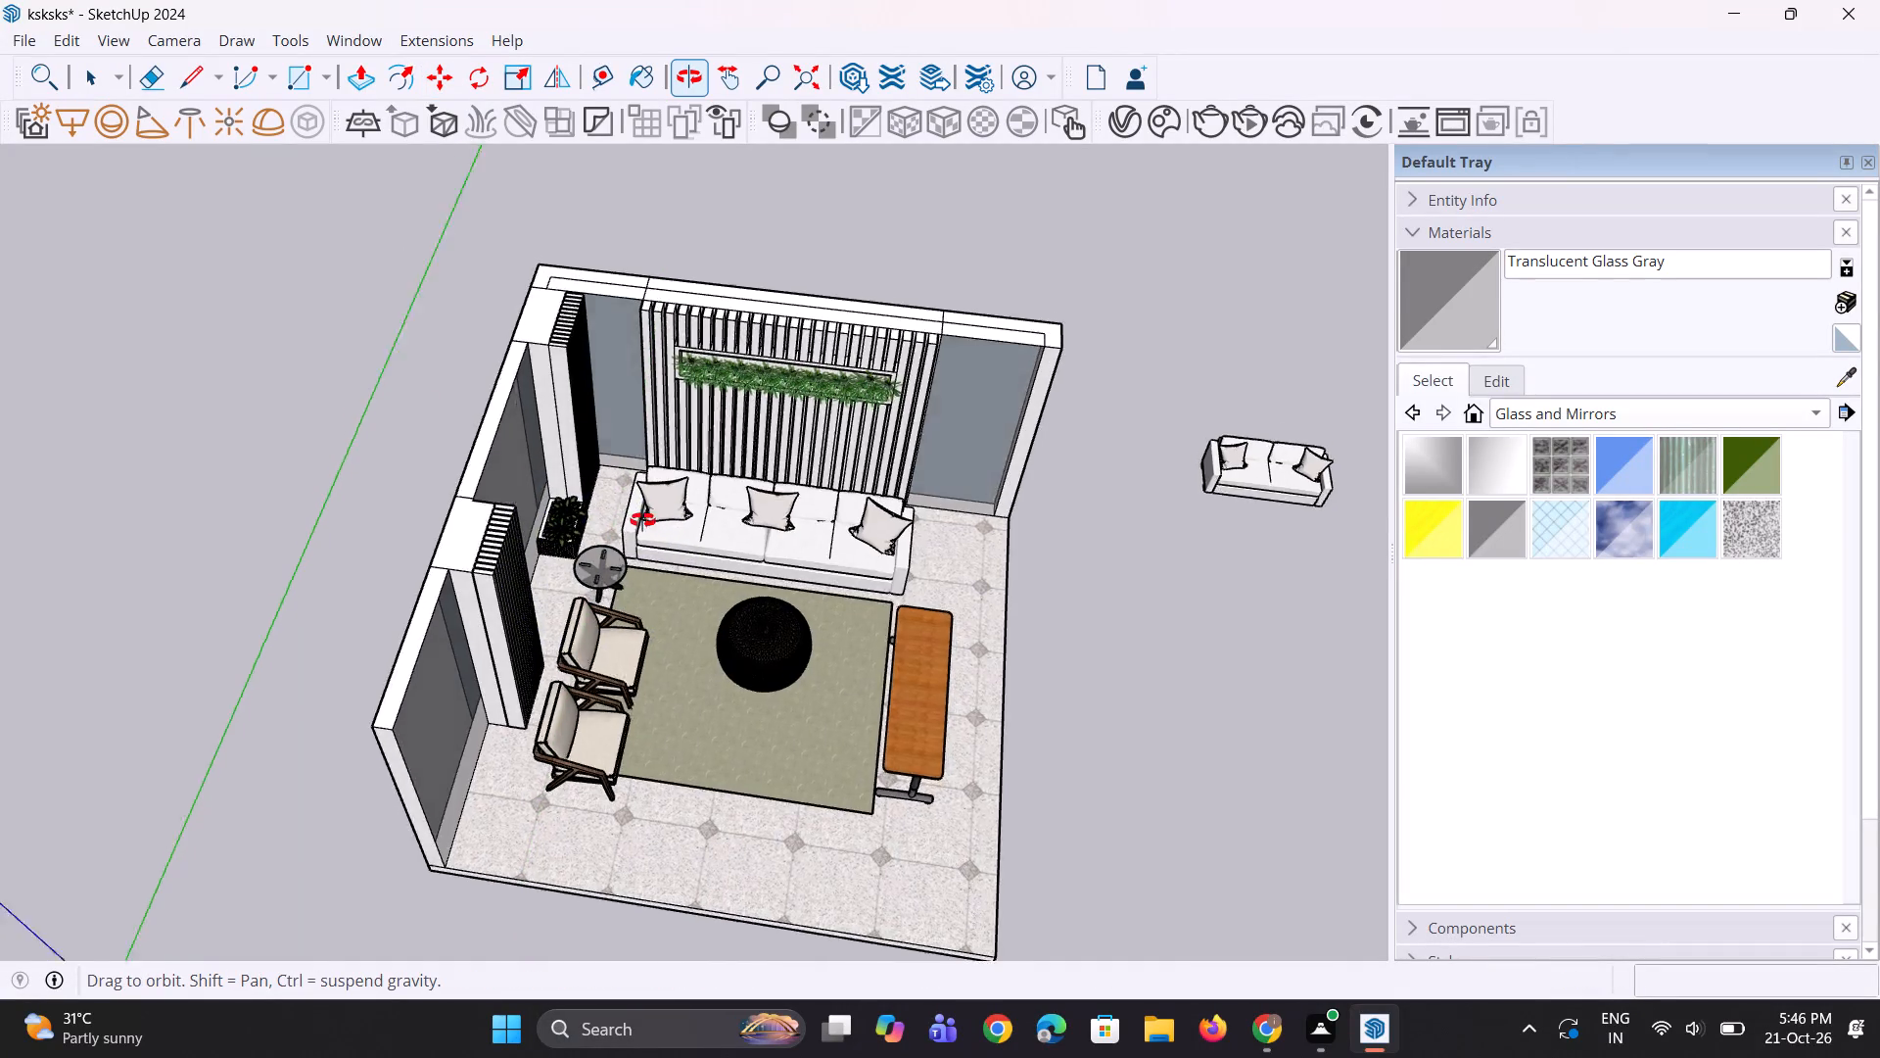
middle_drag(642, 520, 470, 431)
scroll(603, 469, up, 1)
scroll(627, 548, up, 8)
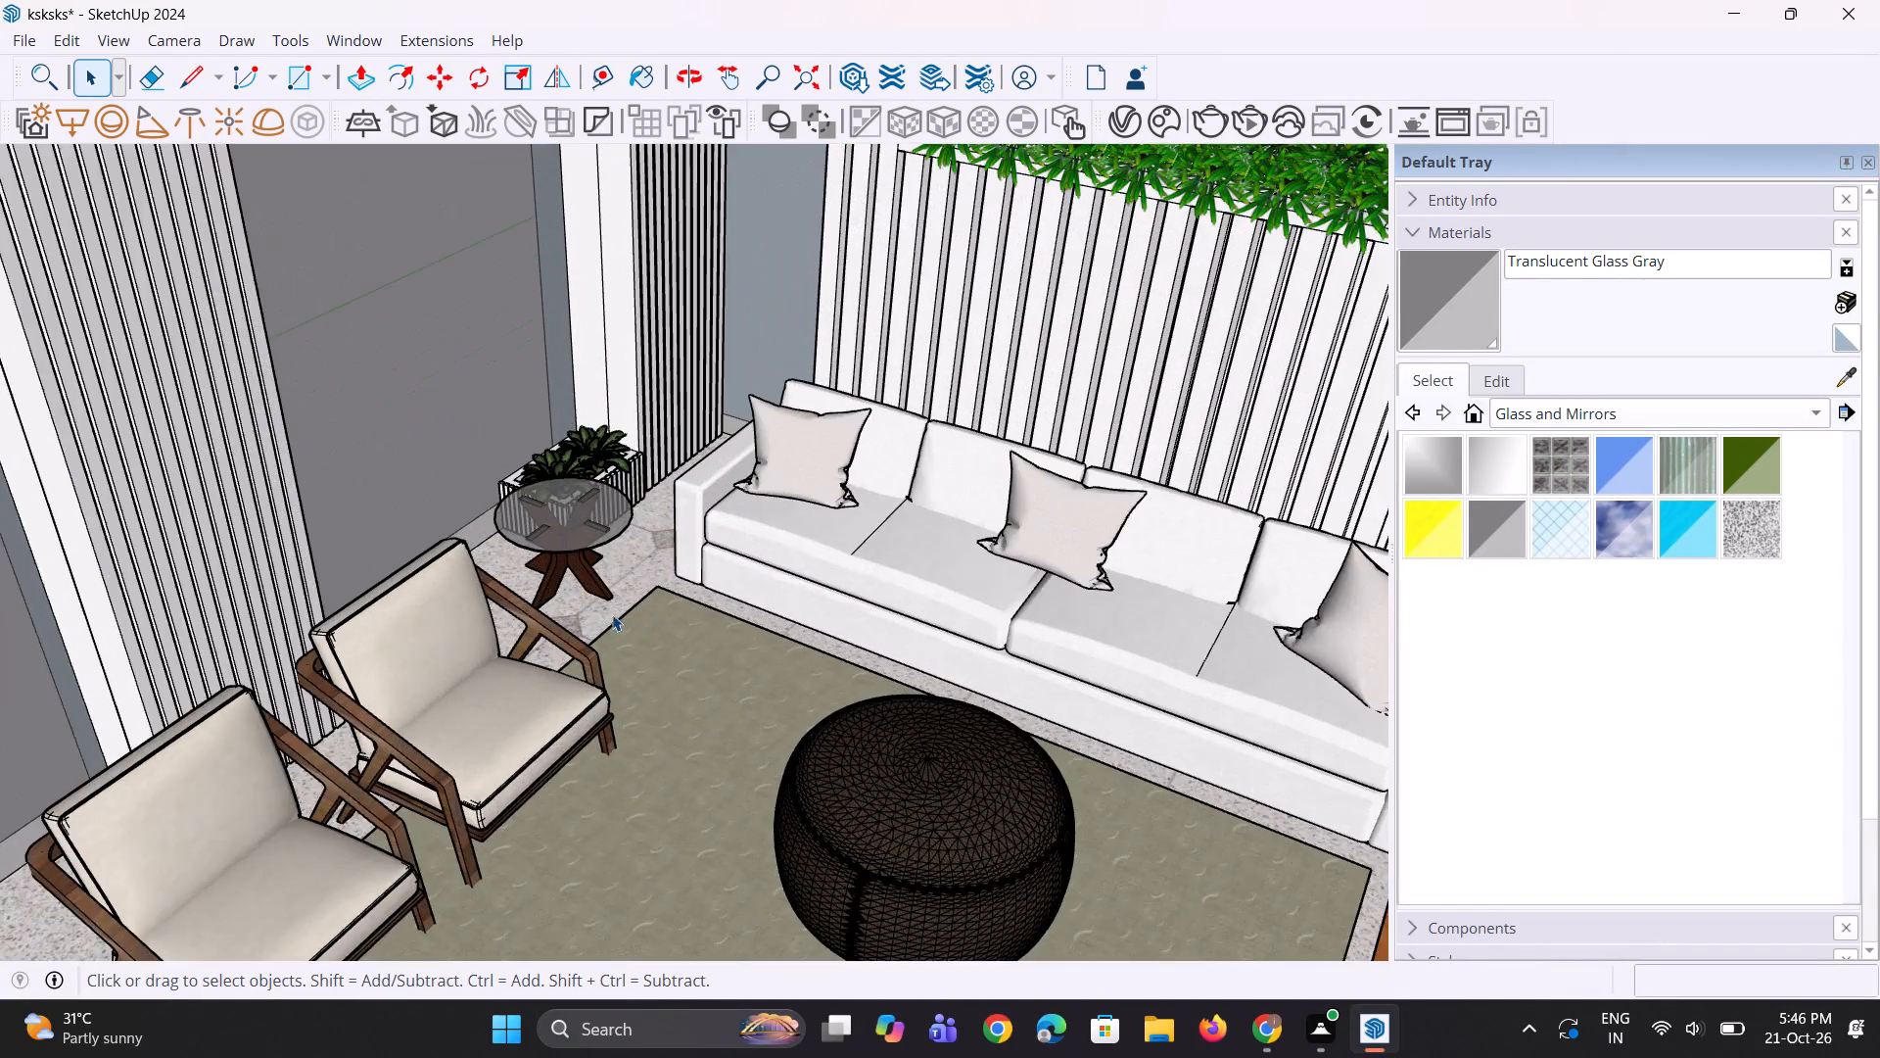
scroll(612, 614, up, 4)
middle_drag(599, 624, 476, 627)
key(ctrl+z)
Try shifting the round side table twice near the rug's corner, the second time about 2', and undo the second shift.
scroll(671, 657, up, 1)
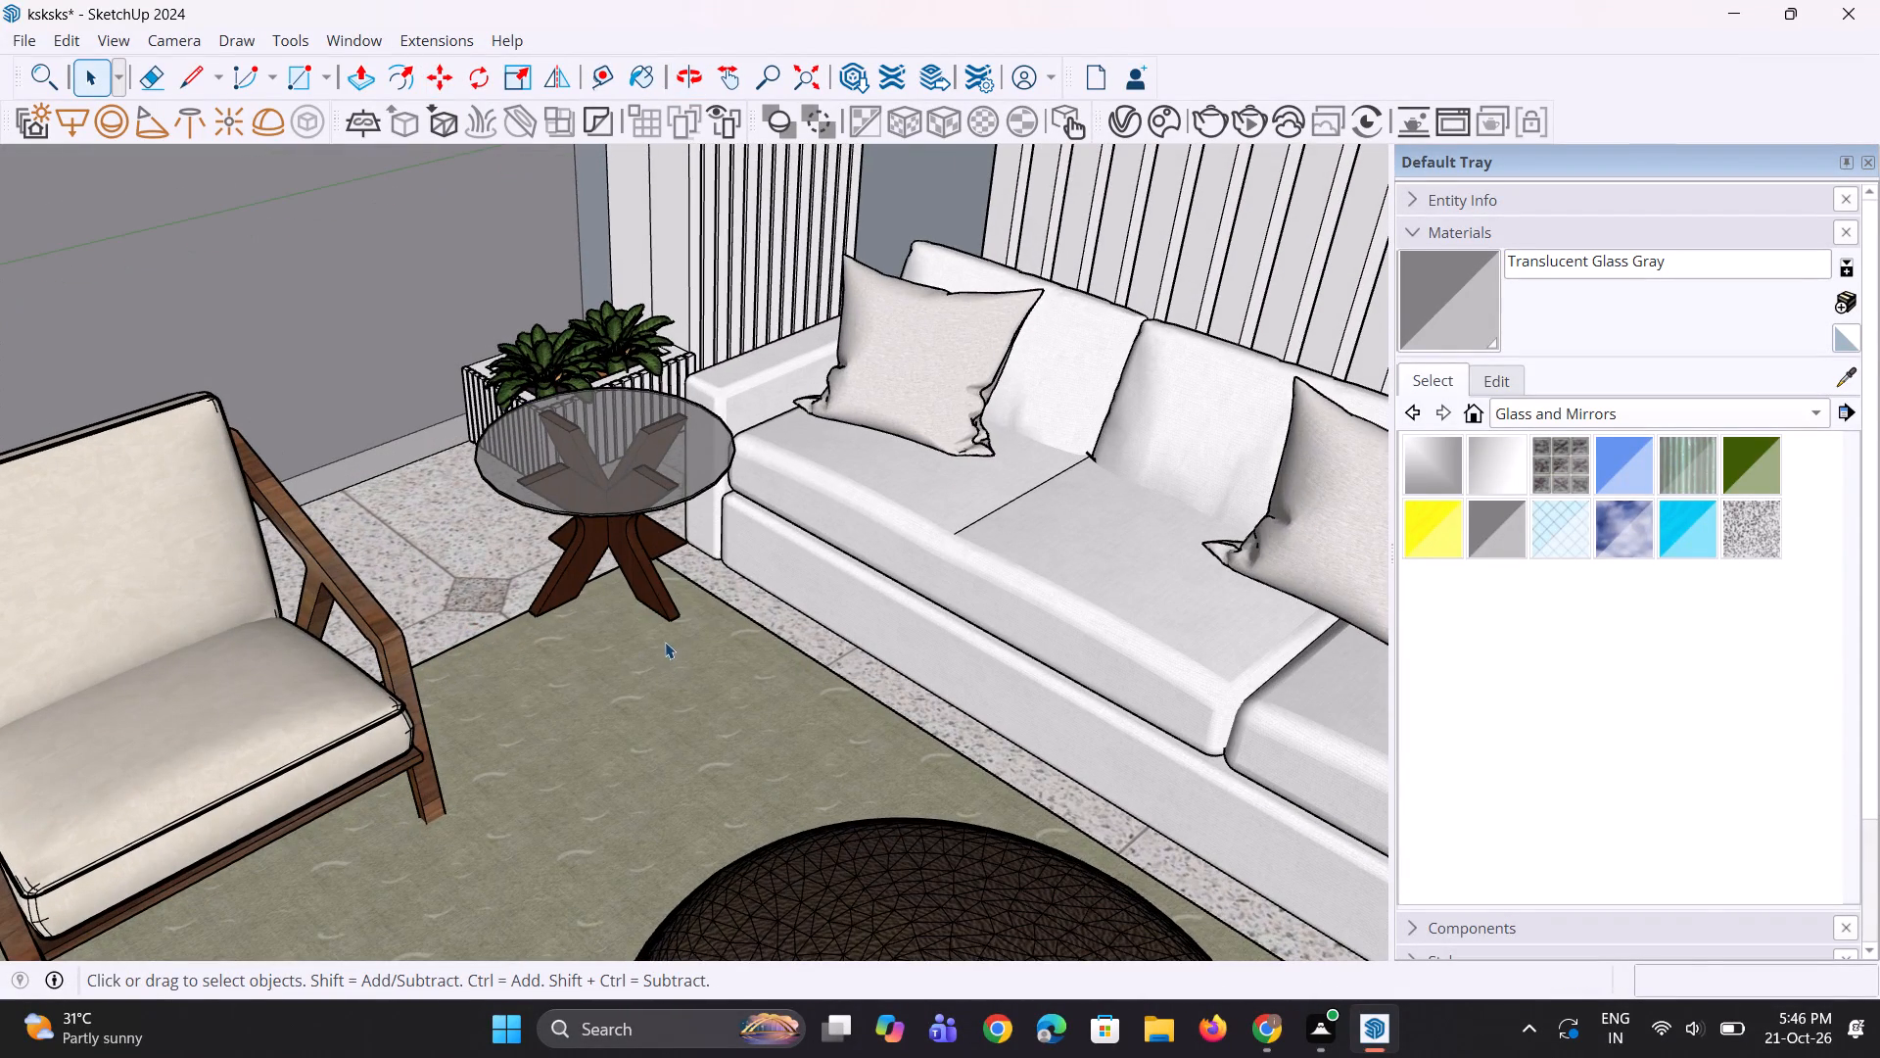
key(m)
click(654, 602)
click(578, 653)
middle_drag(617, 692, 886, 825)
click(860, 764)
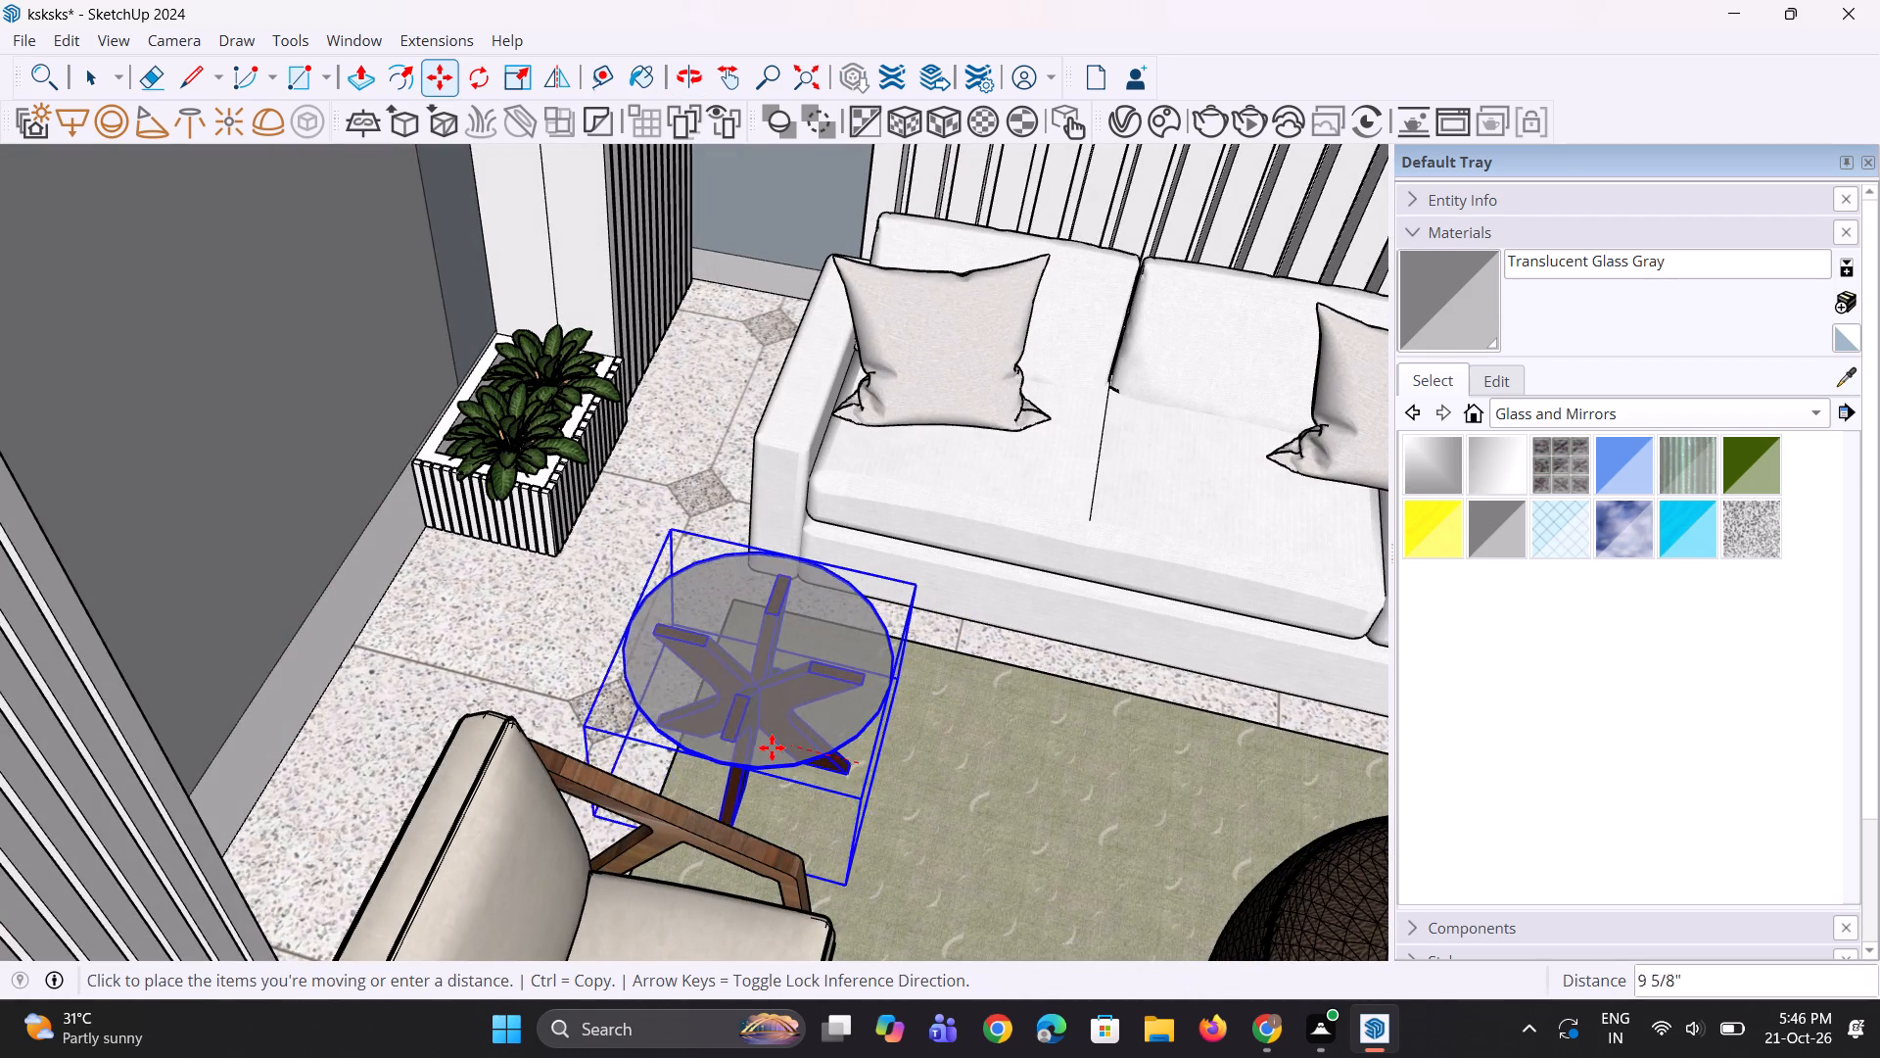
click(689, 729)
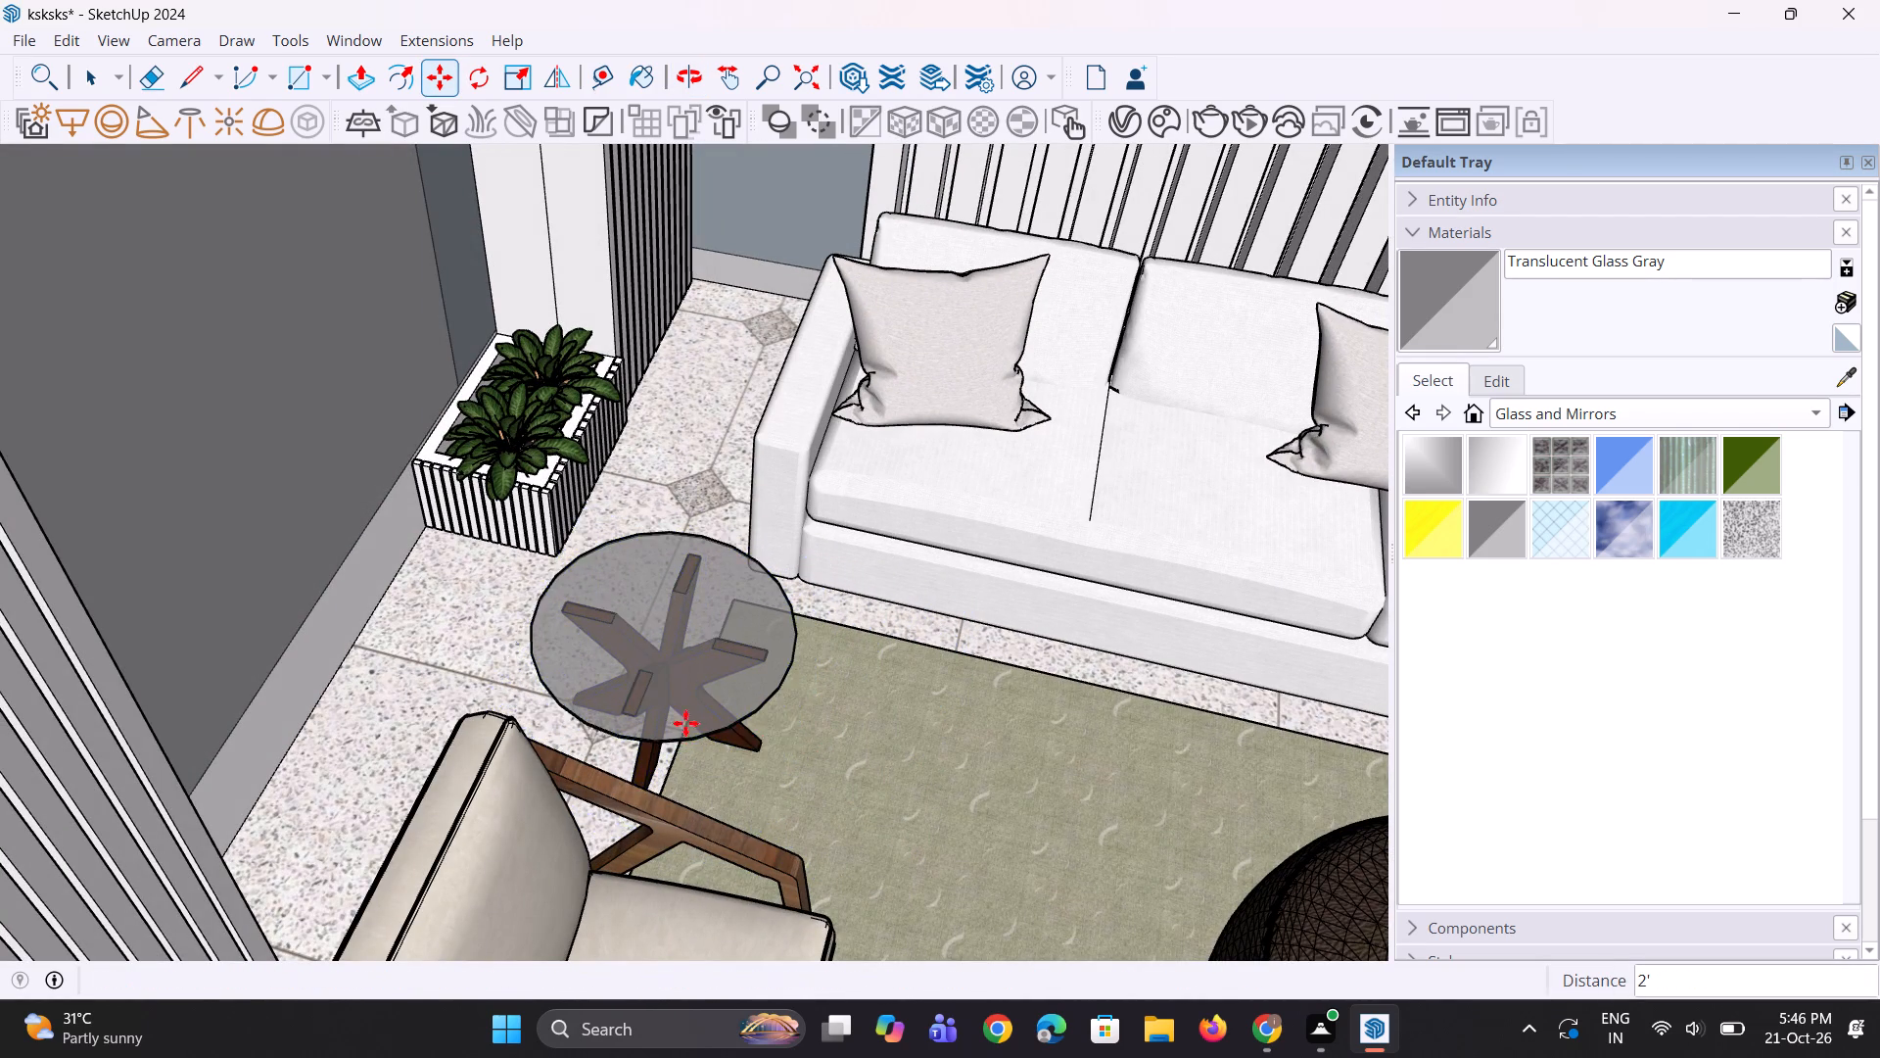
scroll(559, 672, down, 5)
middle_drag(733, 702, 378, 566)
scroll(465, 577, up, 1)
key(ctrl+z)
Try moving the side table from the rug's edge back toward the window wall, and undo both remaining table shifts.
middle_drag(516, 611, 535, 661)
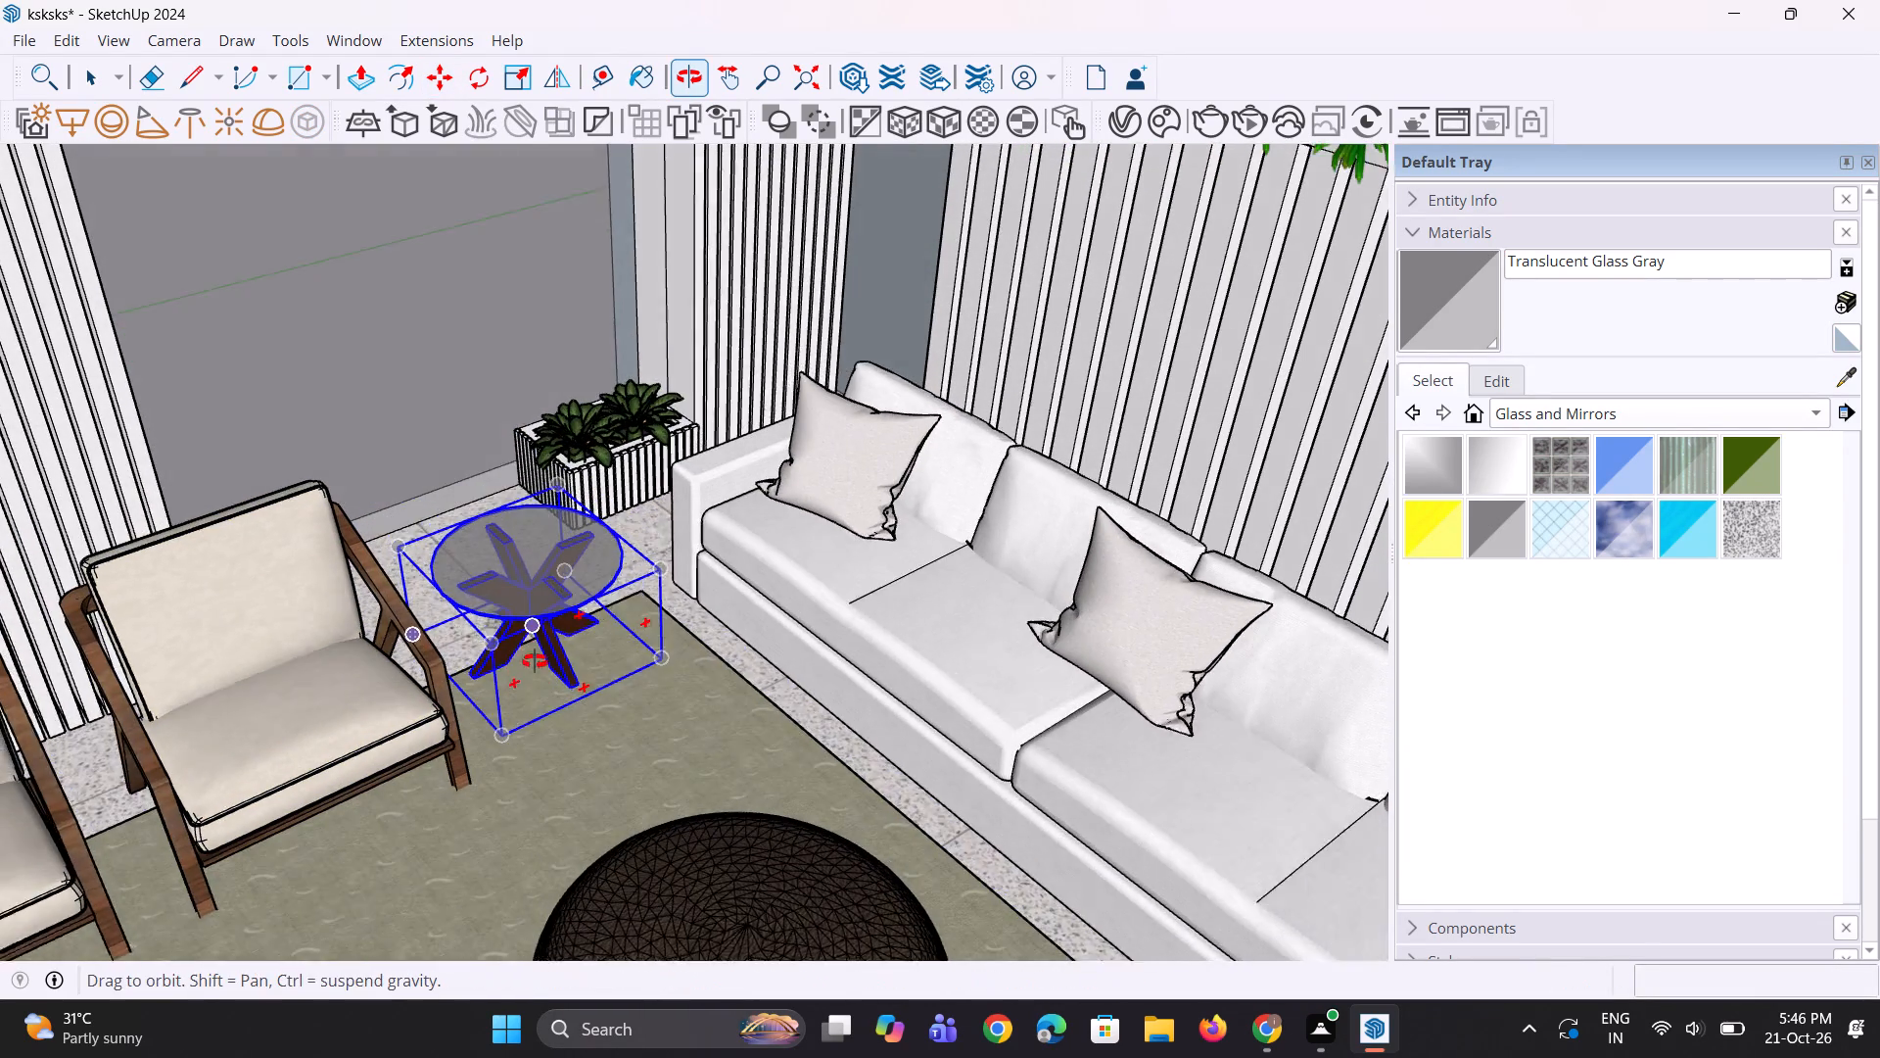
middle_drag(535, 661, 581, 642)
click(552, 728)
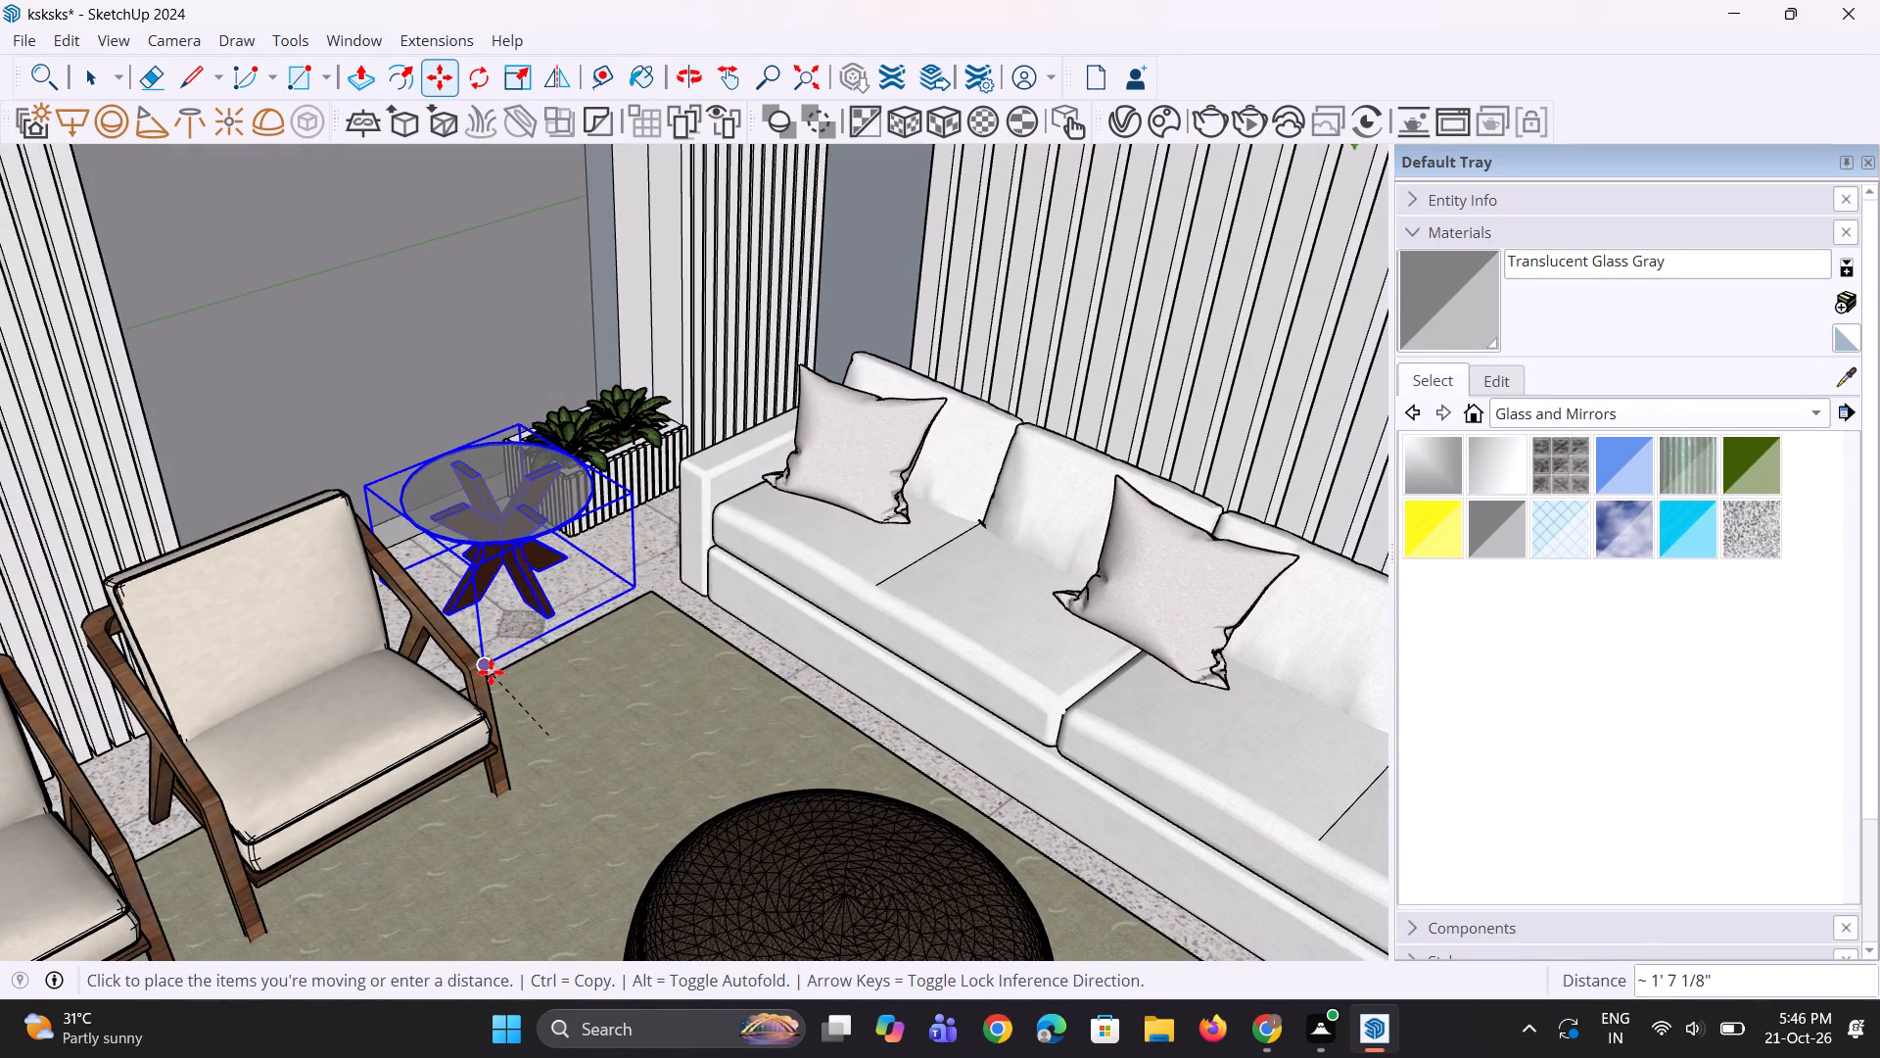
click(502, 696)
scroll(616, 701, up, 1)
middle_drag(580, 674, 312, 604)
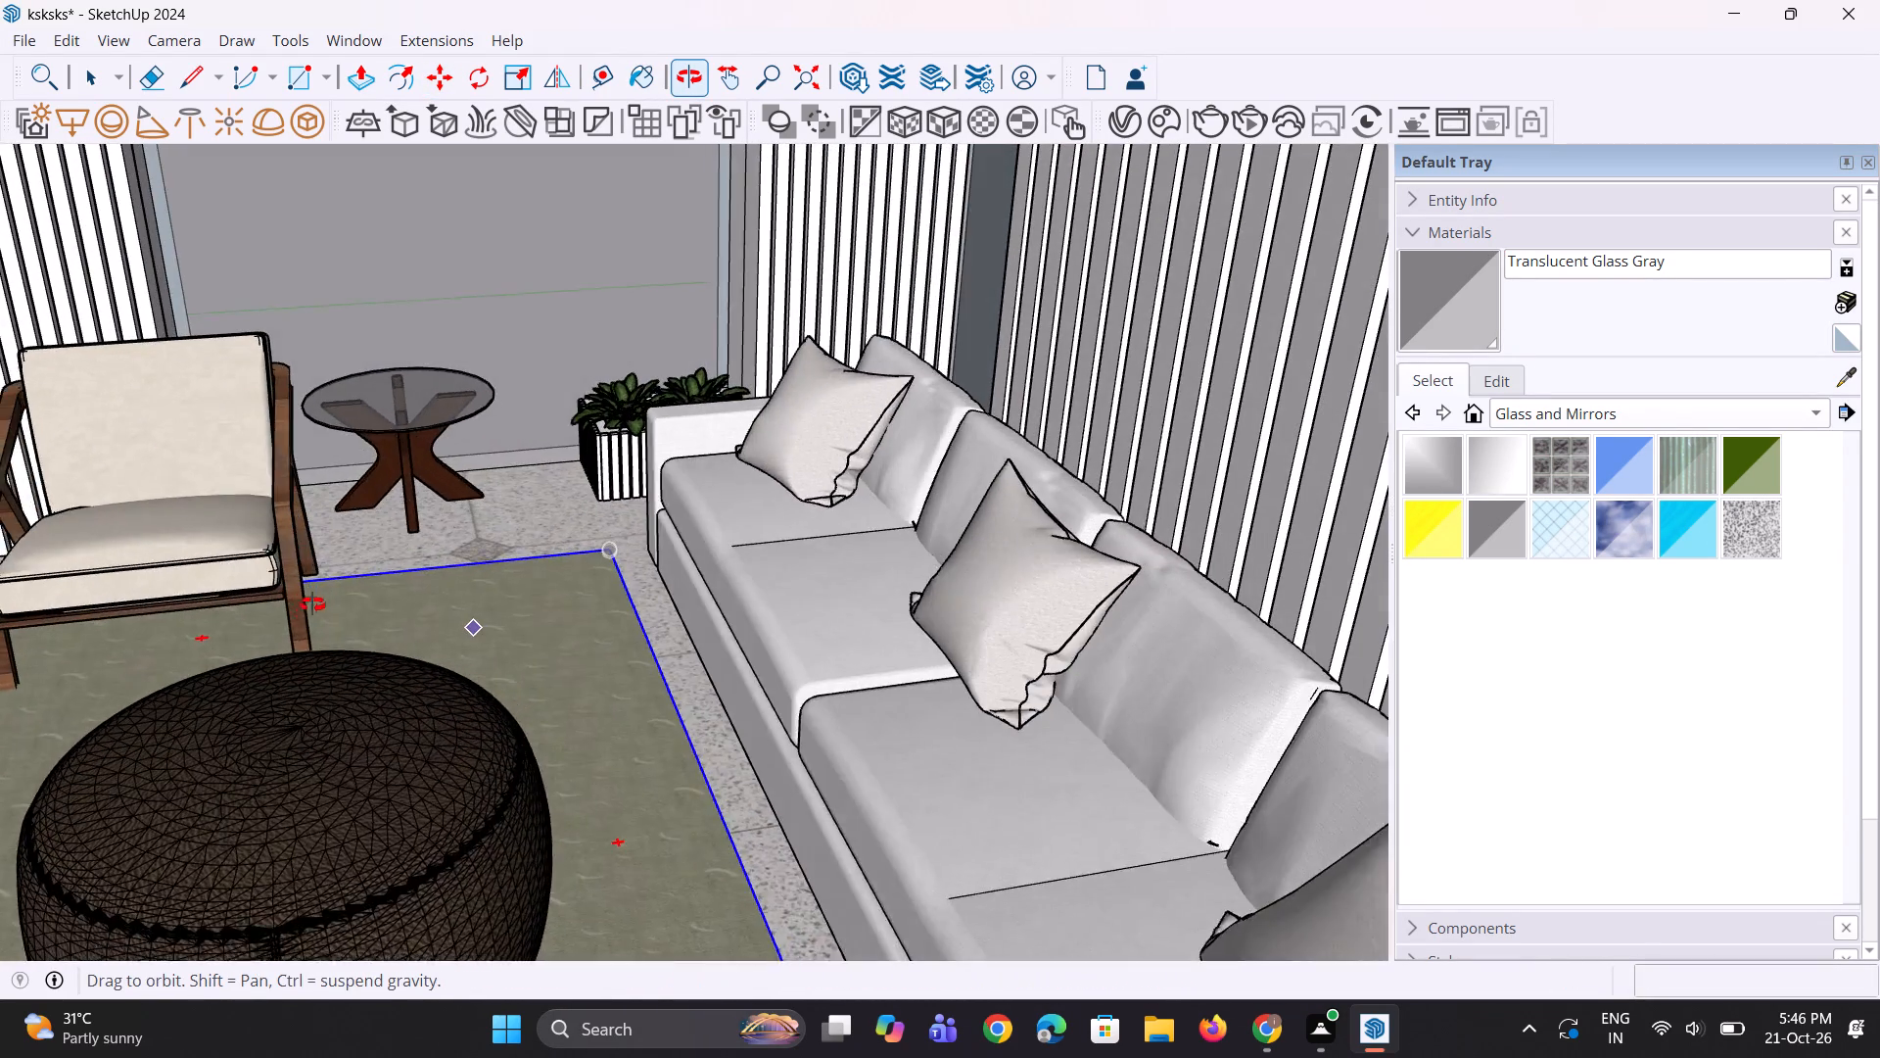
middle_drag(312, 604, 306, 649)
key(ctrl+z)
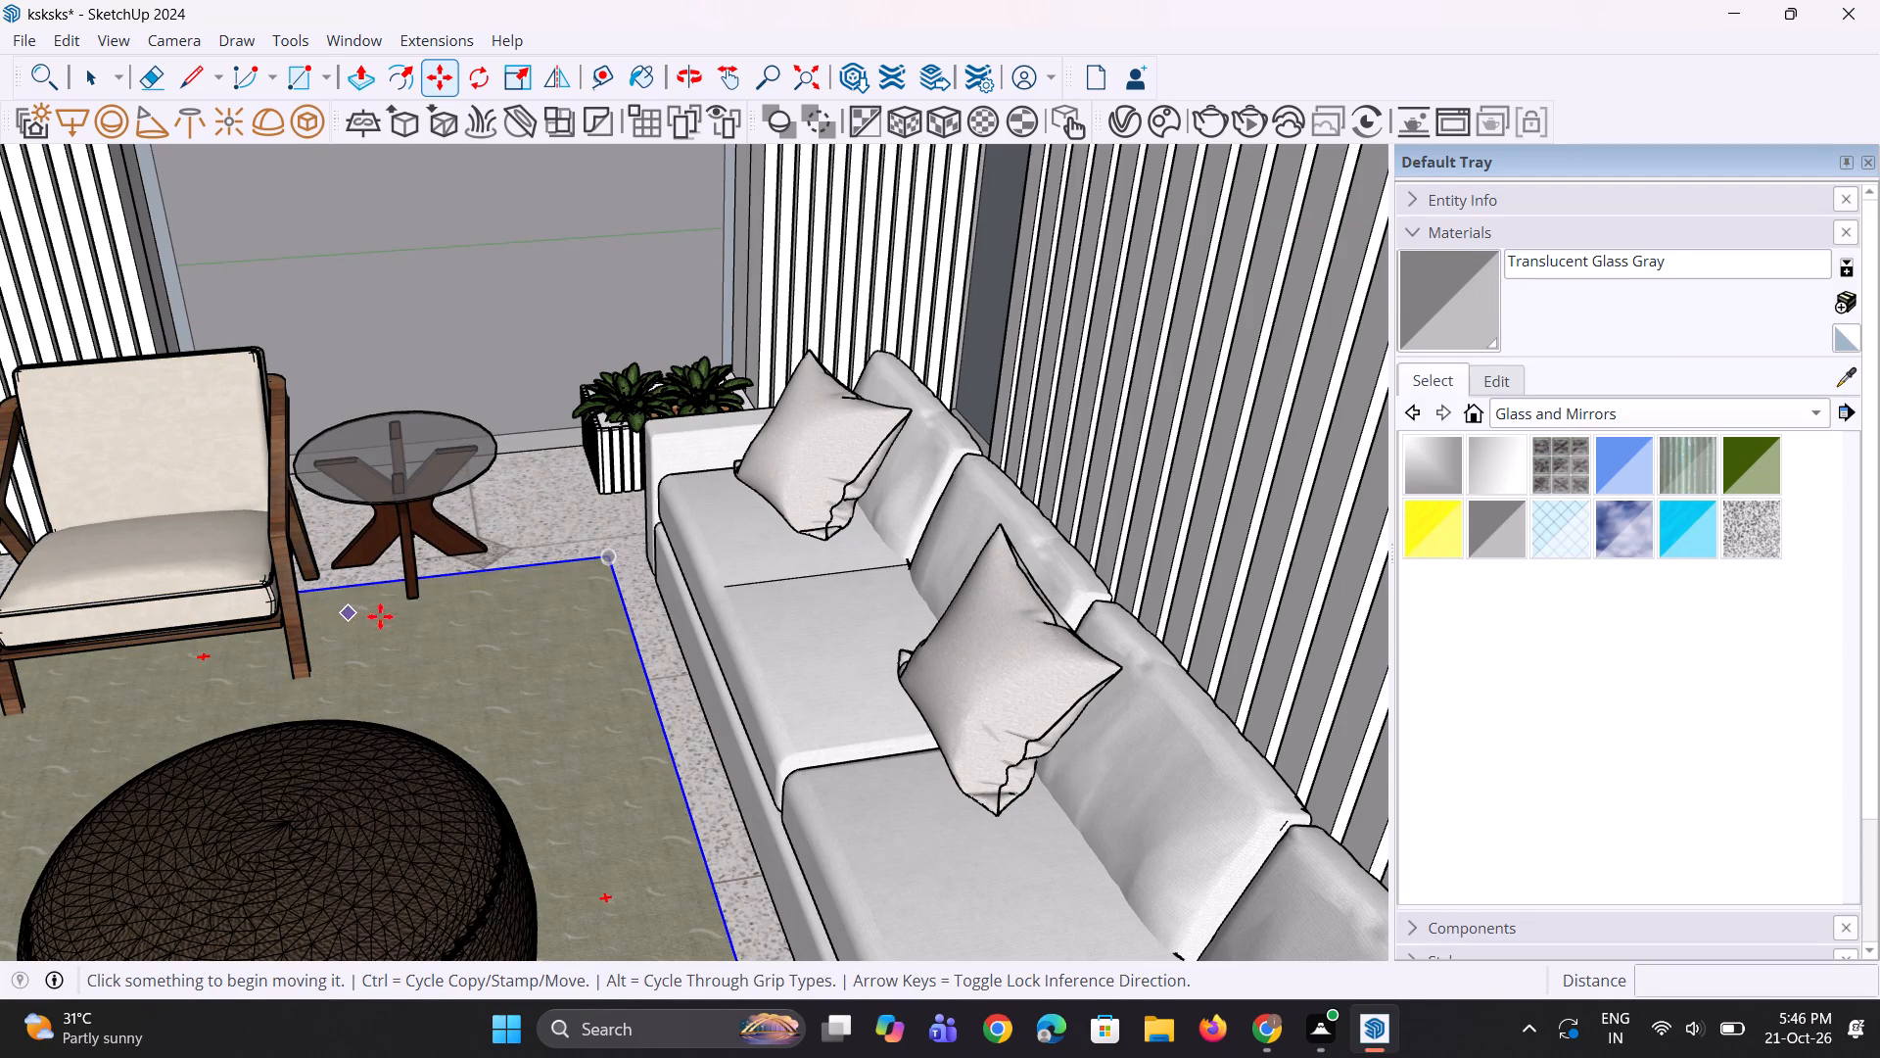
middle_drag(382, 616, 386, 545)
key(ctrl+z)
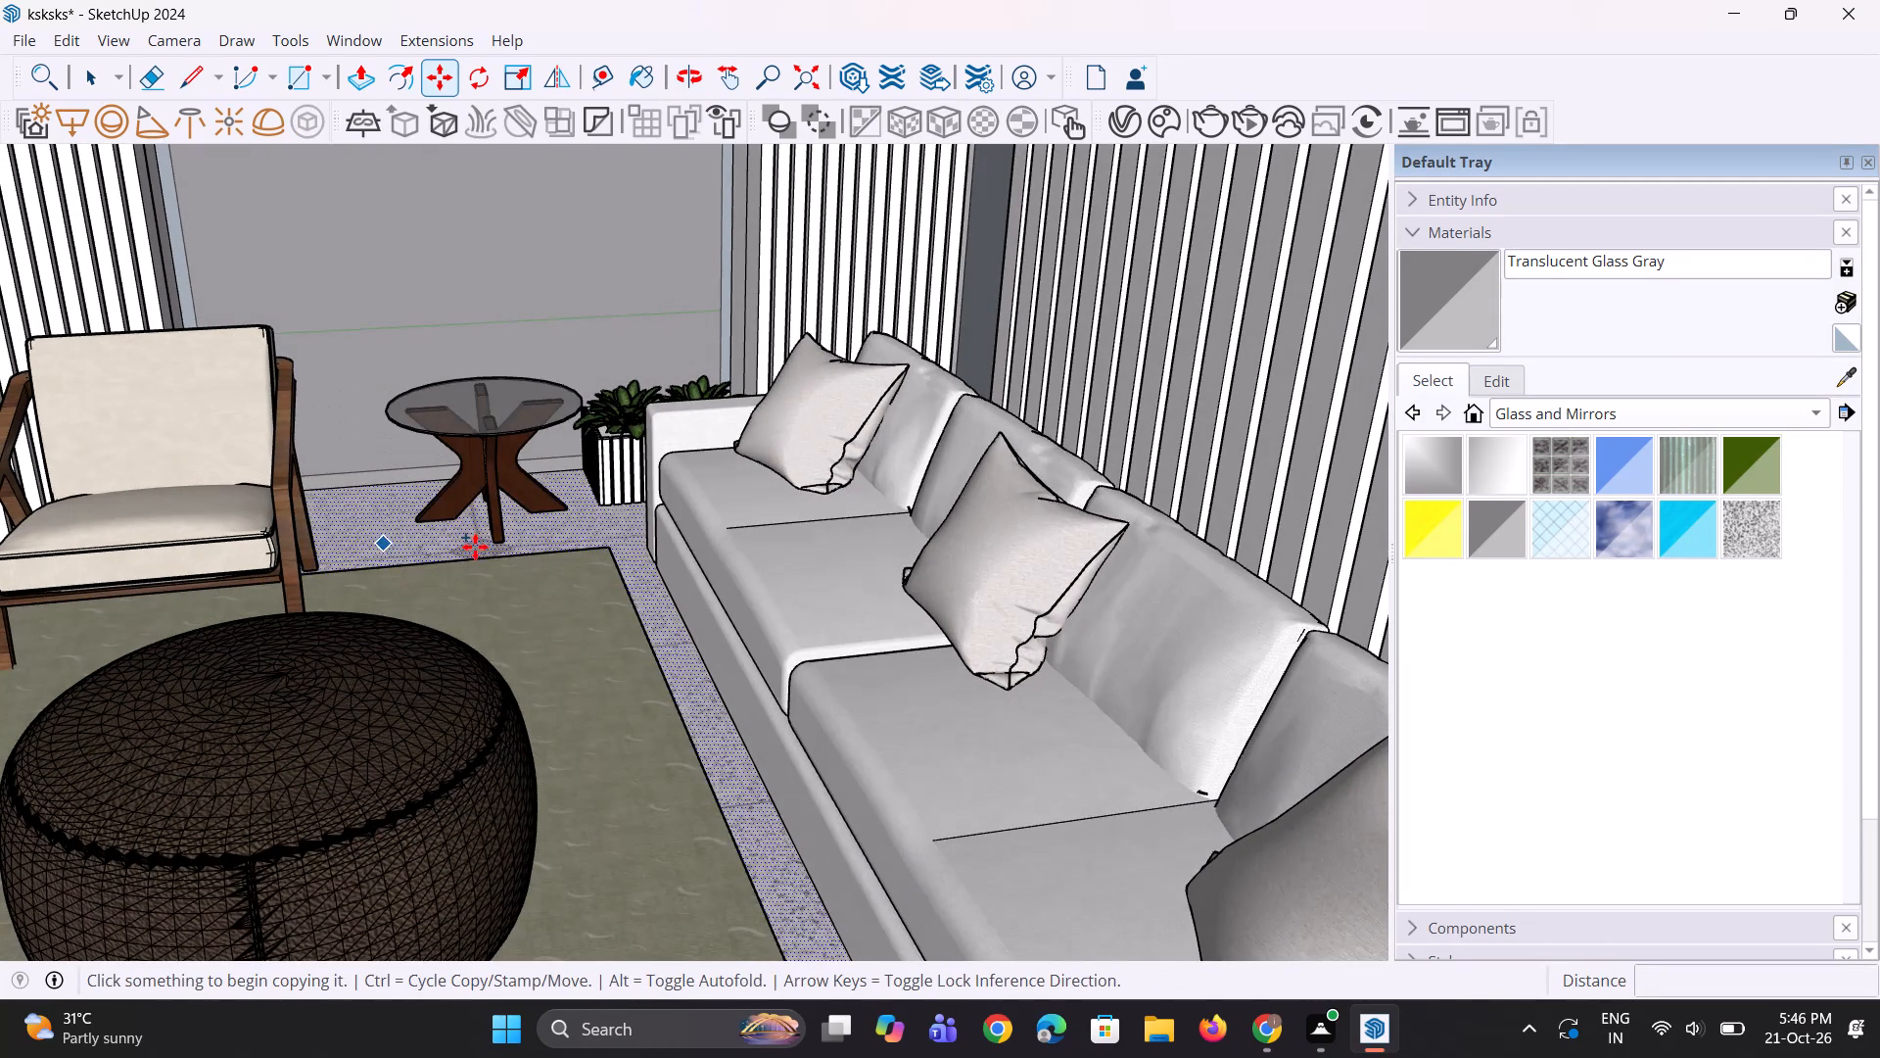
Undo the last move of the armchair pair away from the sofa.
ctrl+middle_drag(490, 581, 418, 625)
key(ctrl+z)
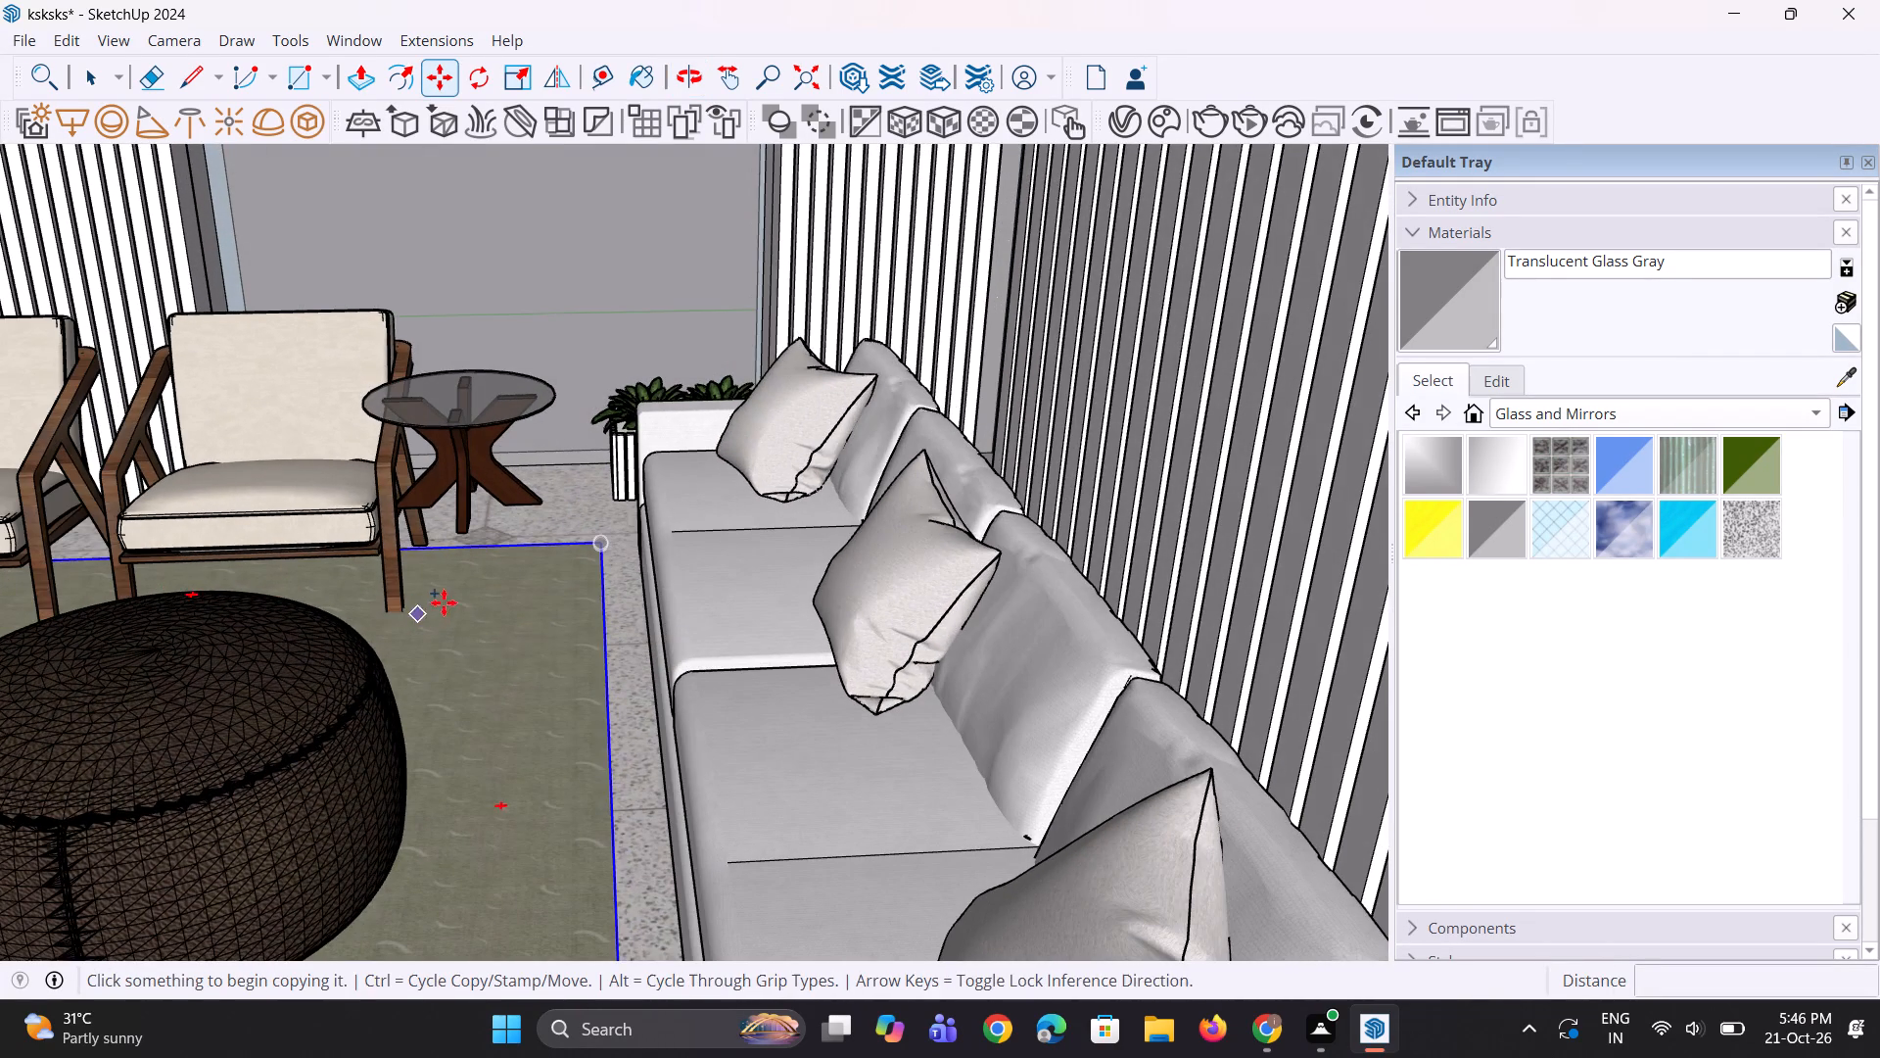
Move the round side table about 7' 4 3/4" back onto the floor beside the slatted planter.
middle_drag(454, 611, 470, 695)
key(space)
click(470, 543)
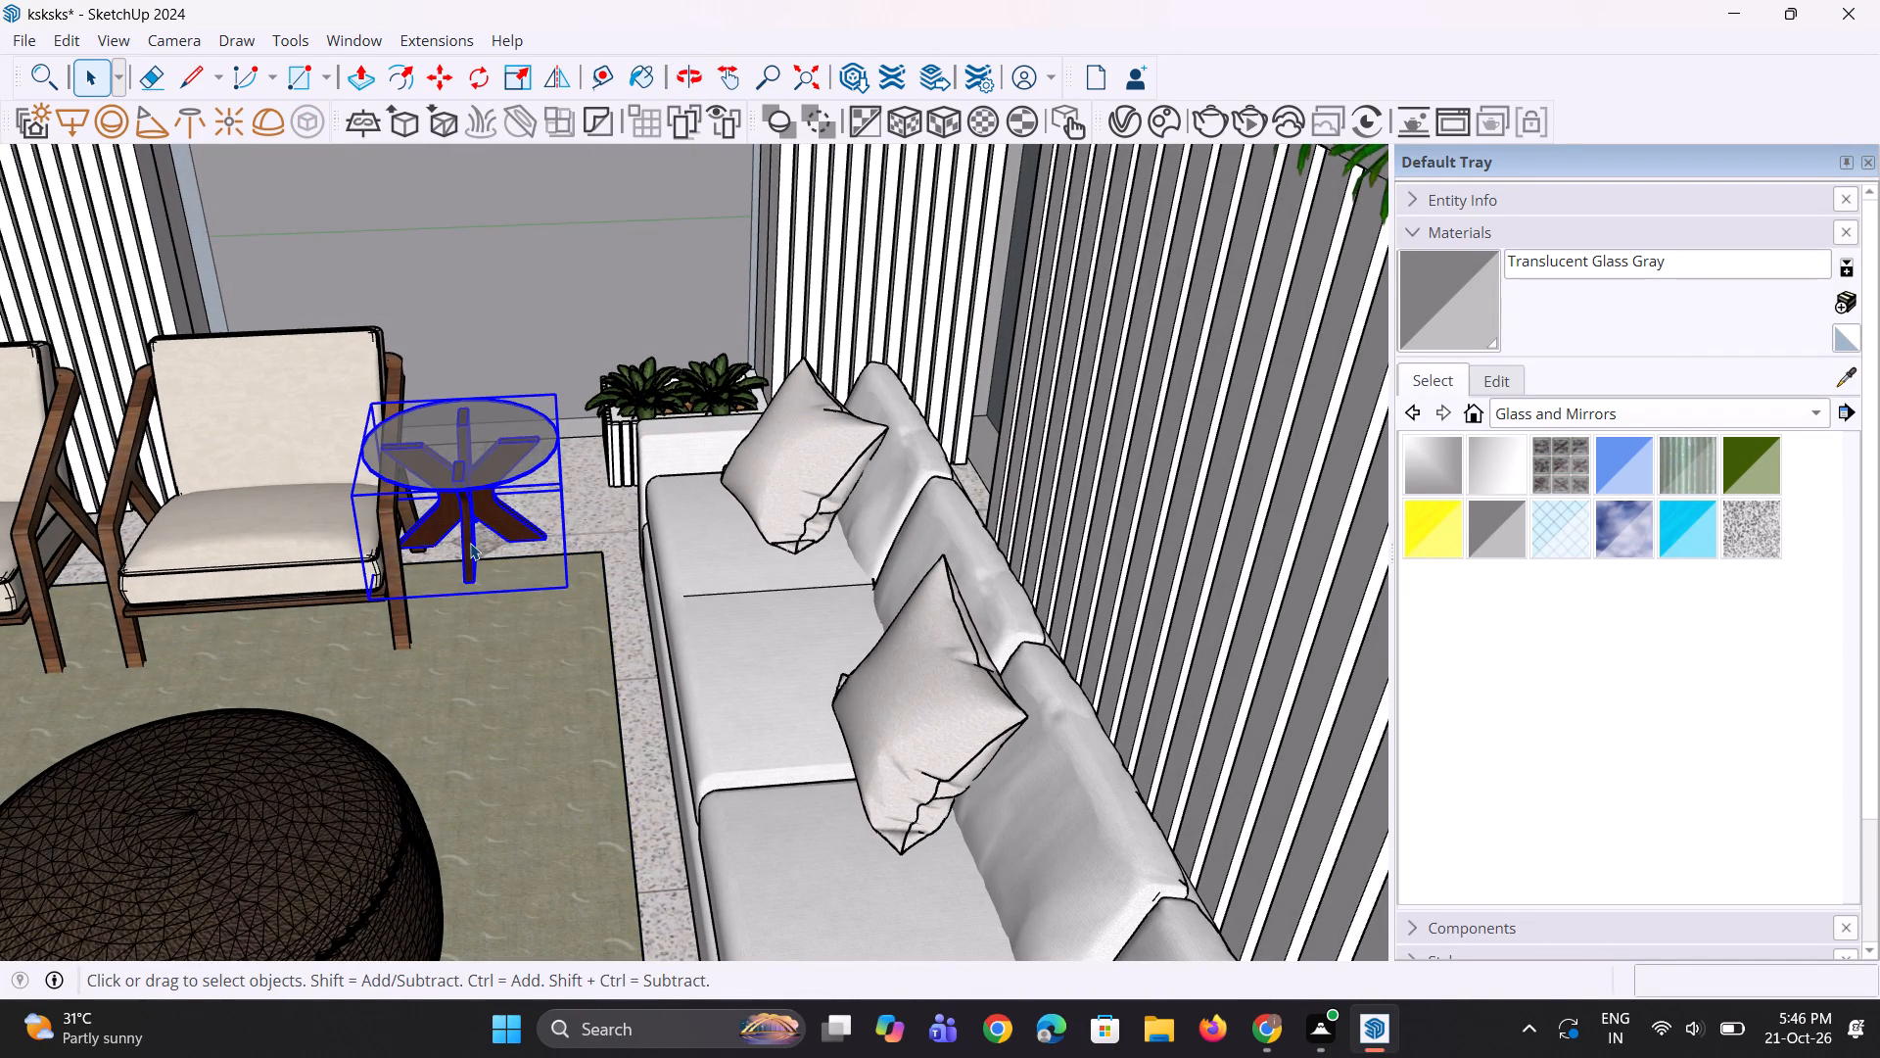
key(m)
click(497, 491)
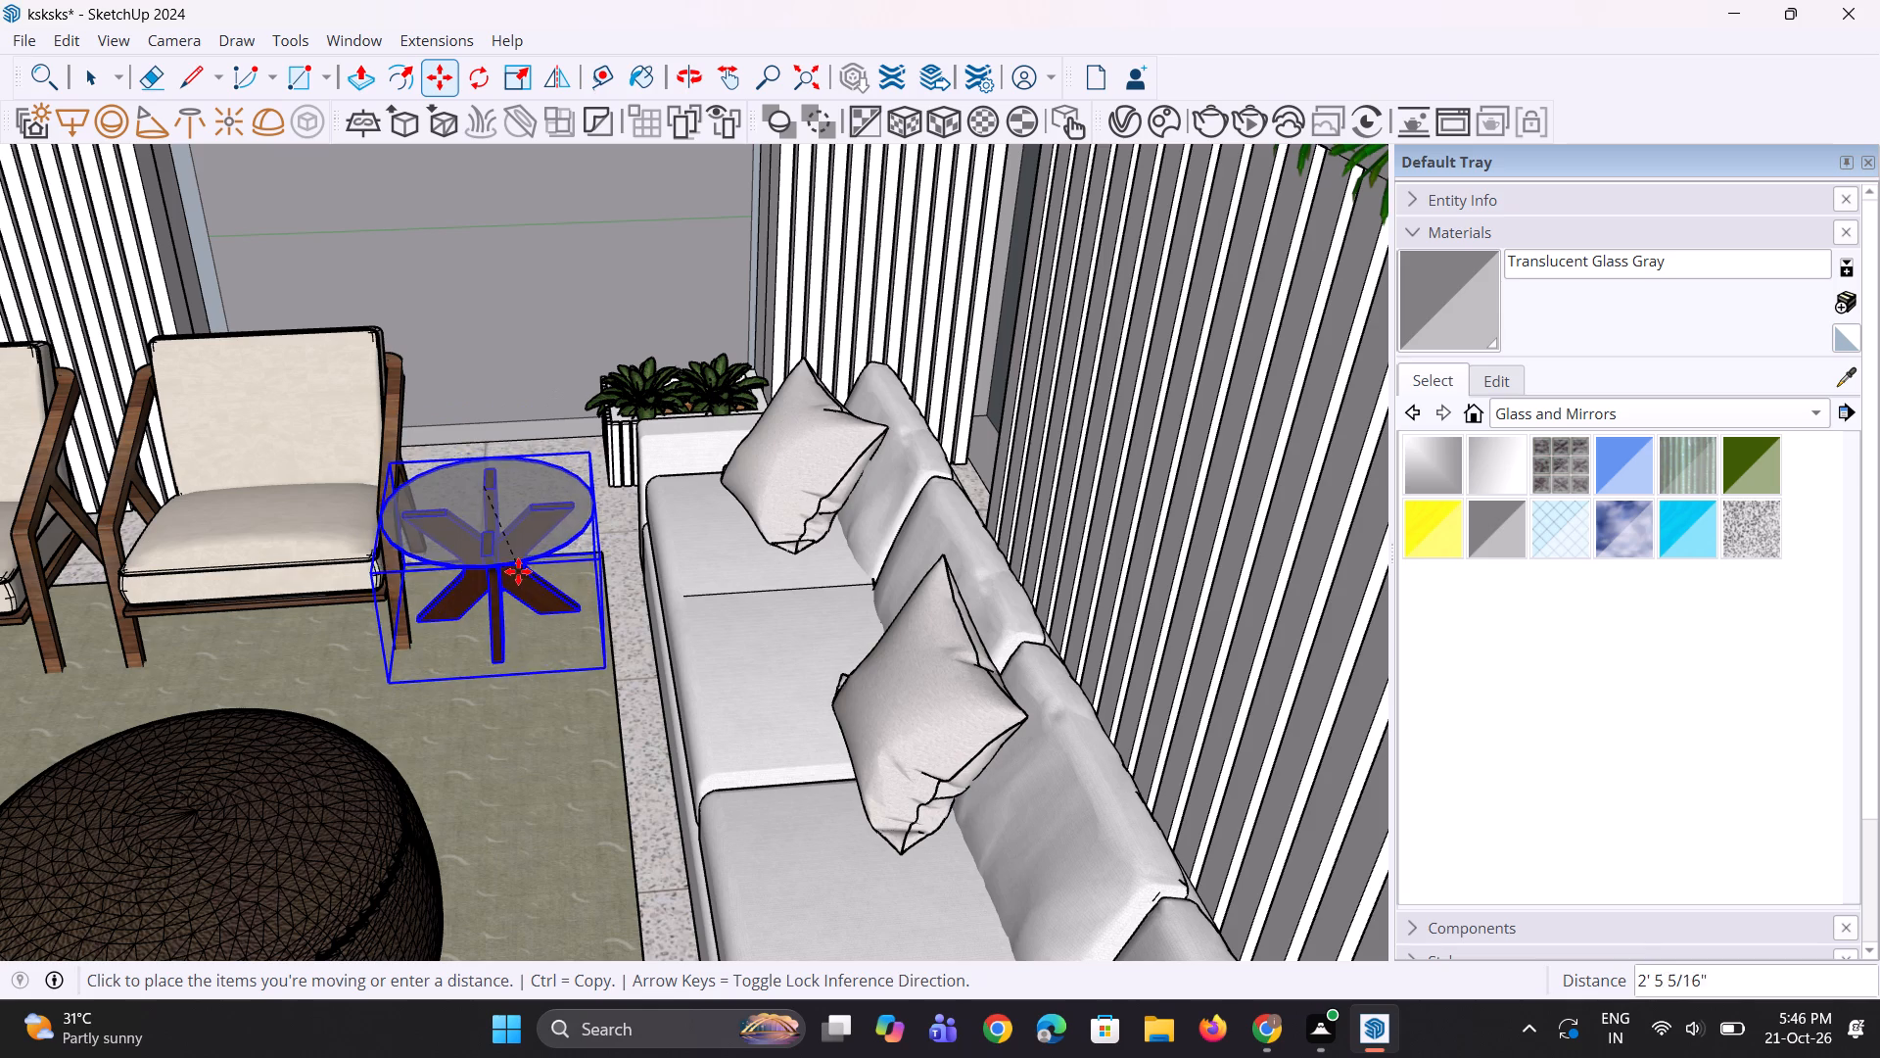
middle_drag(502, 525, 554, 440)
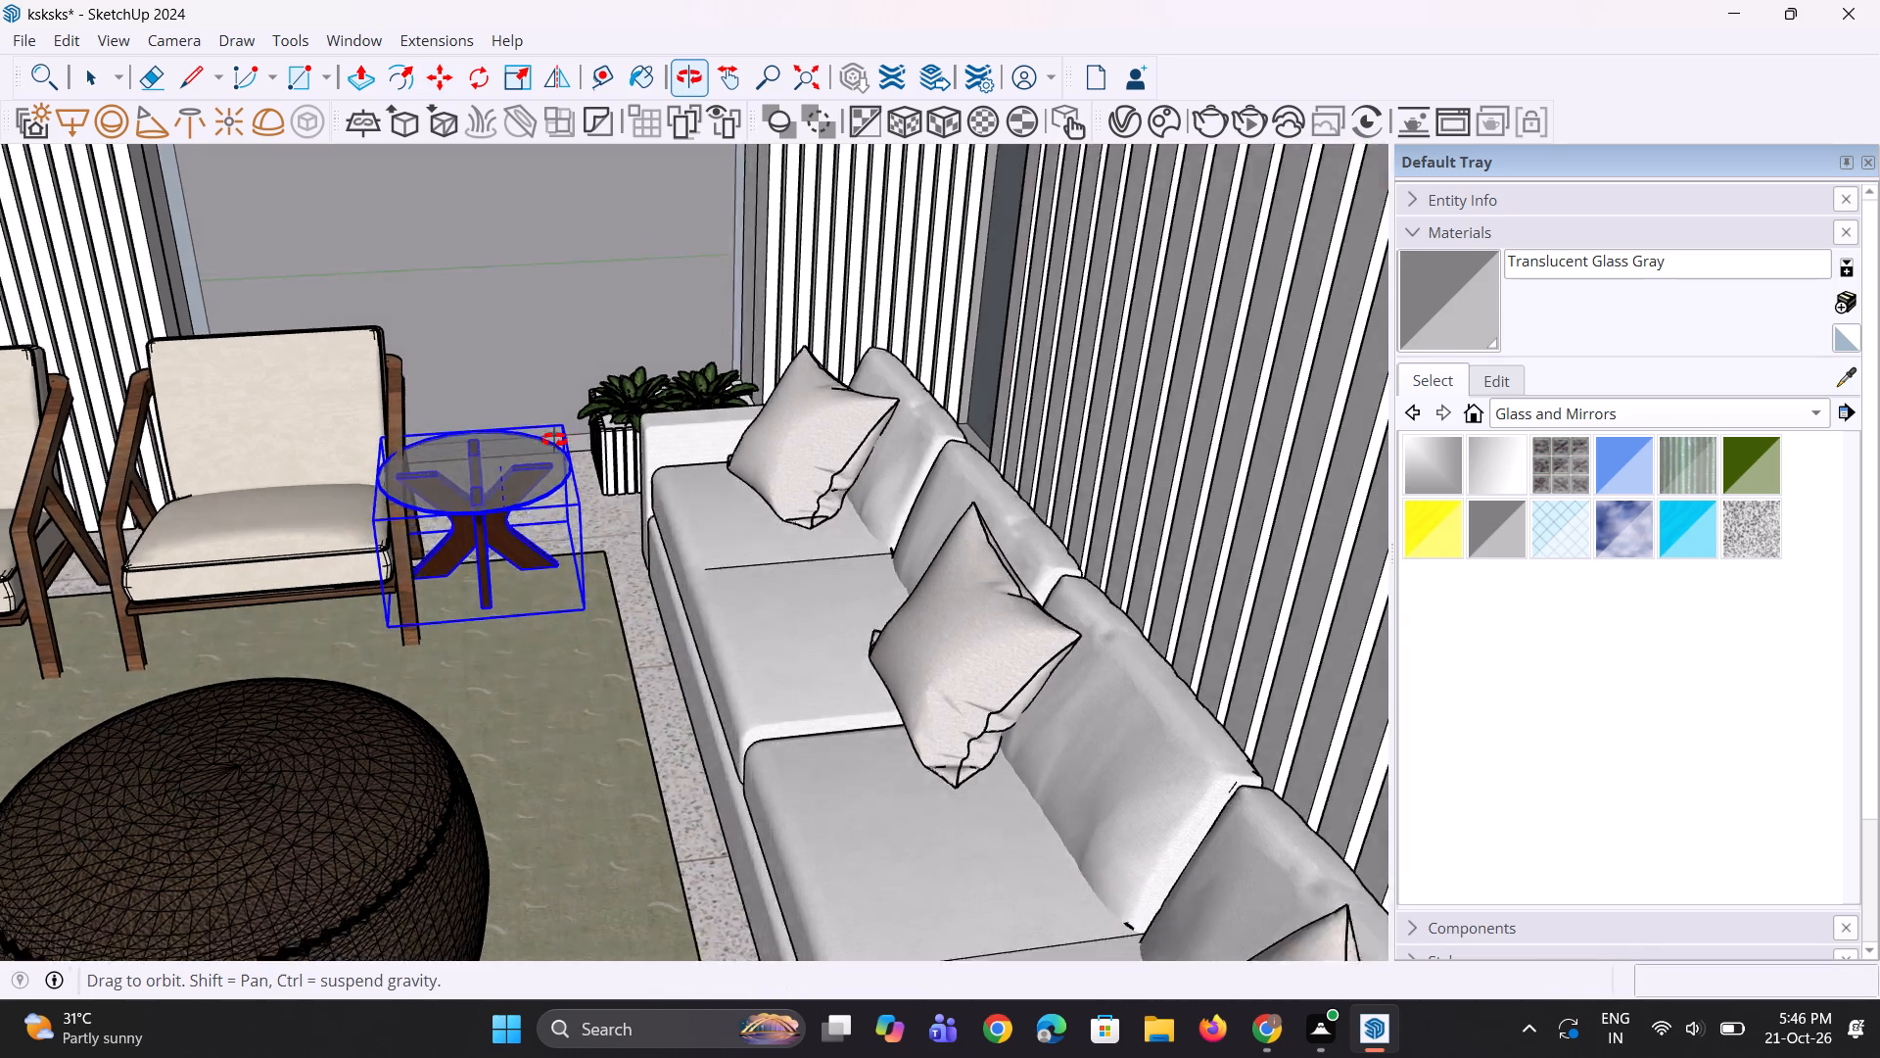
middle_drag(554, 440, 563, 349)
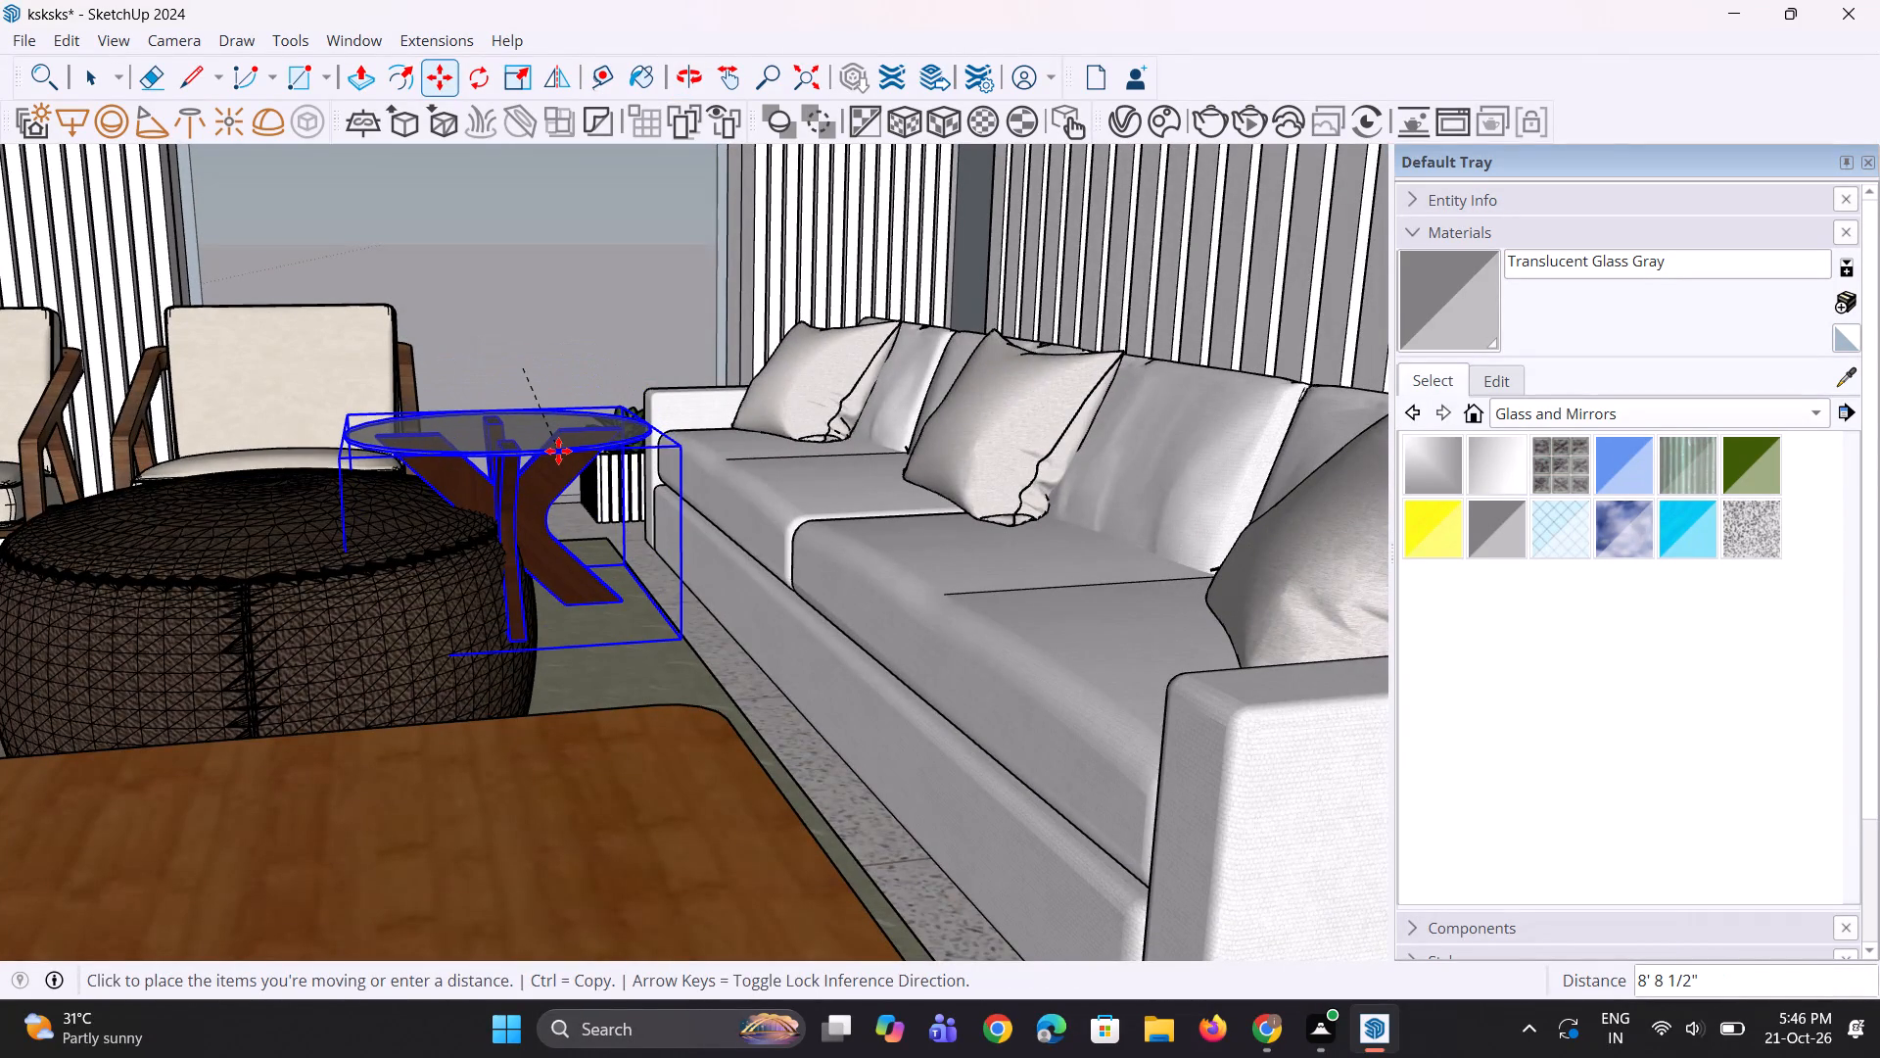
key(Escape)
scroll(633, 561, up, 7)
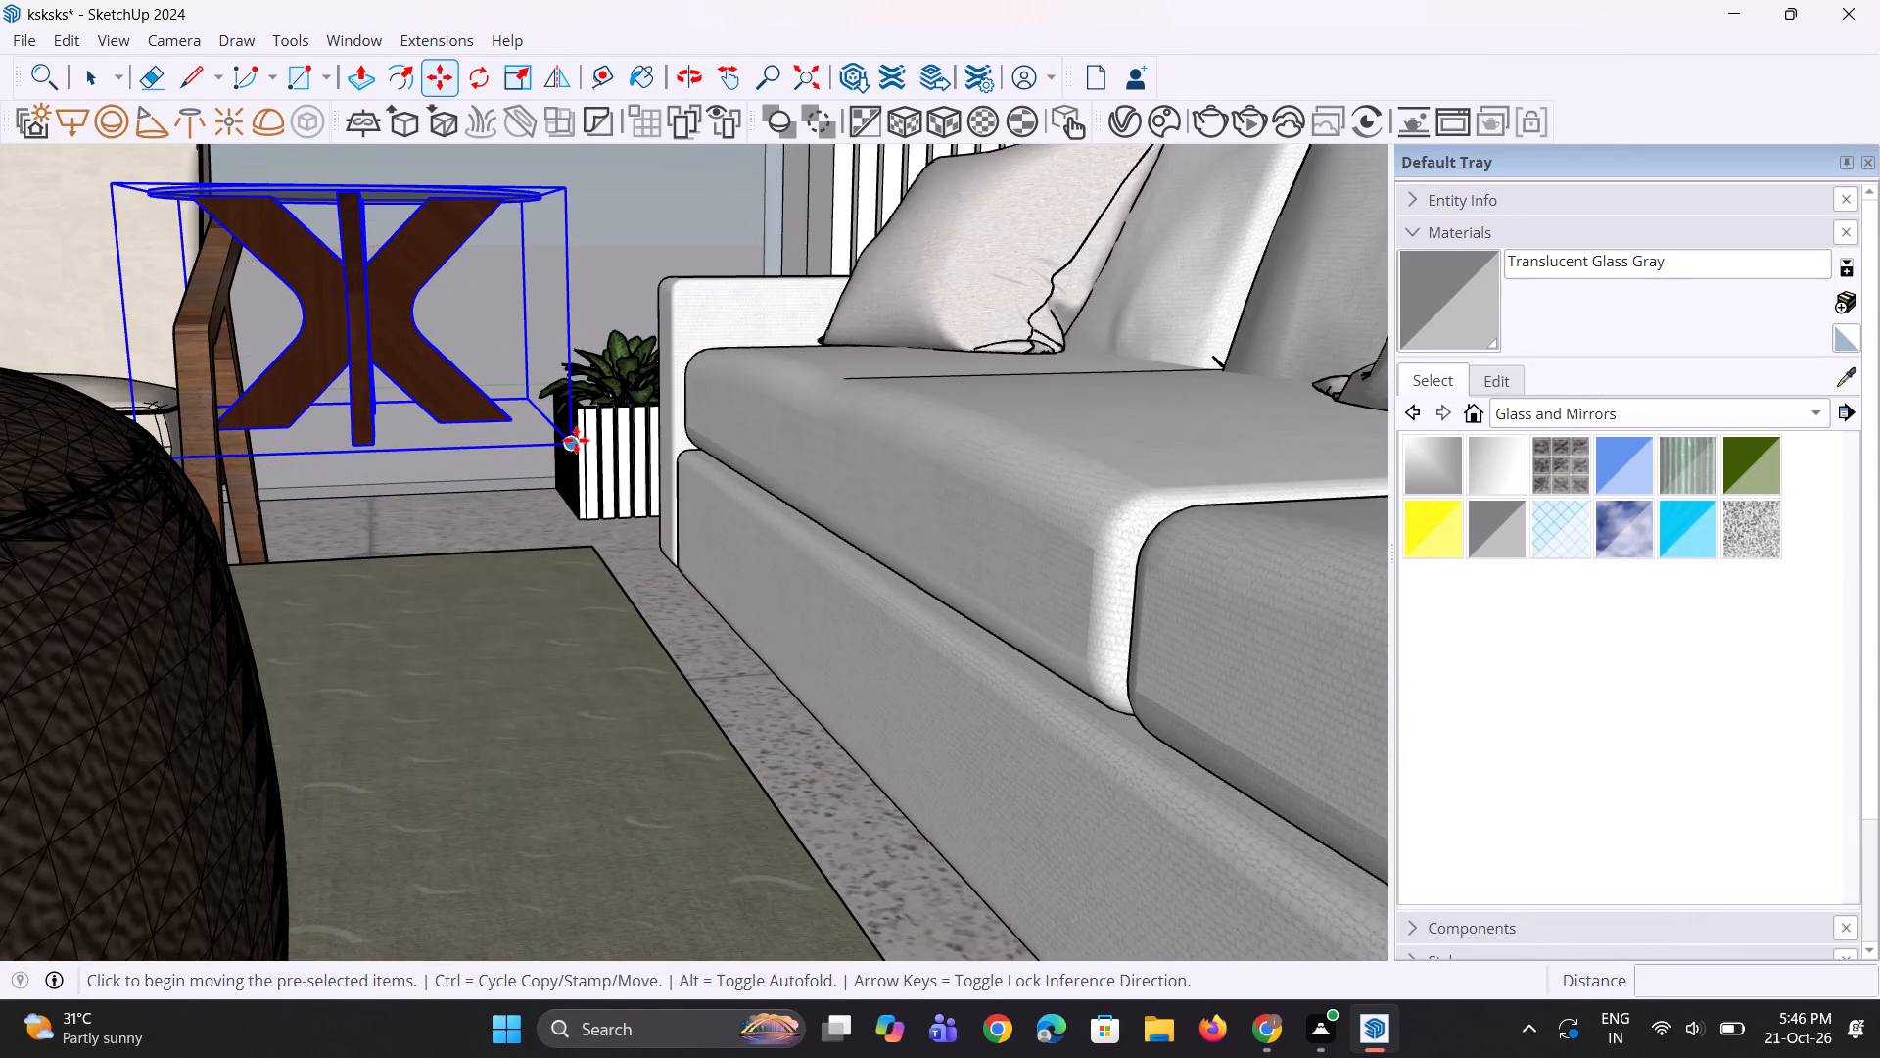
click(574, 440)
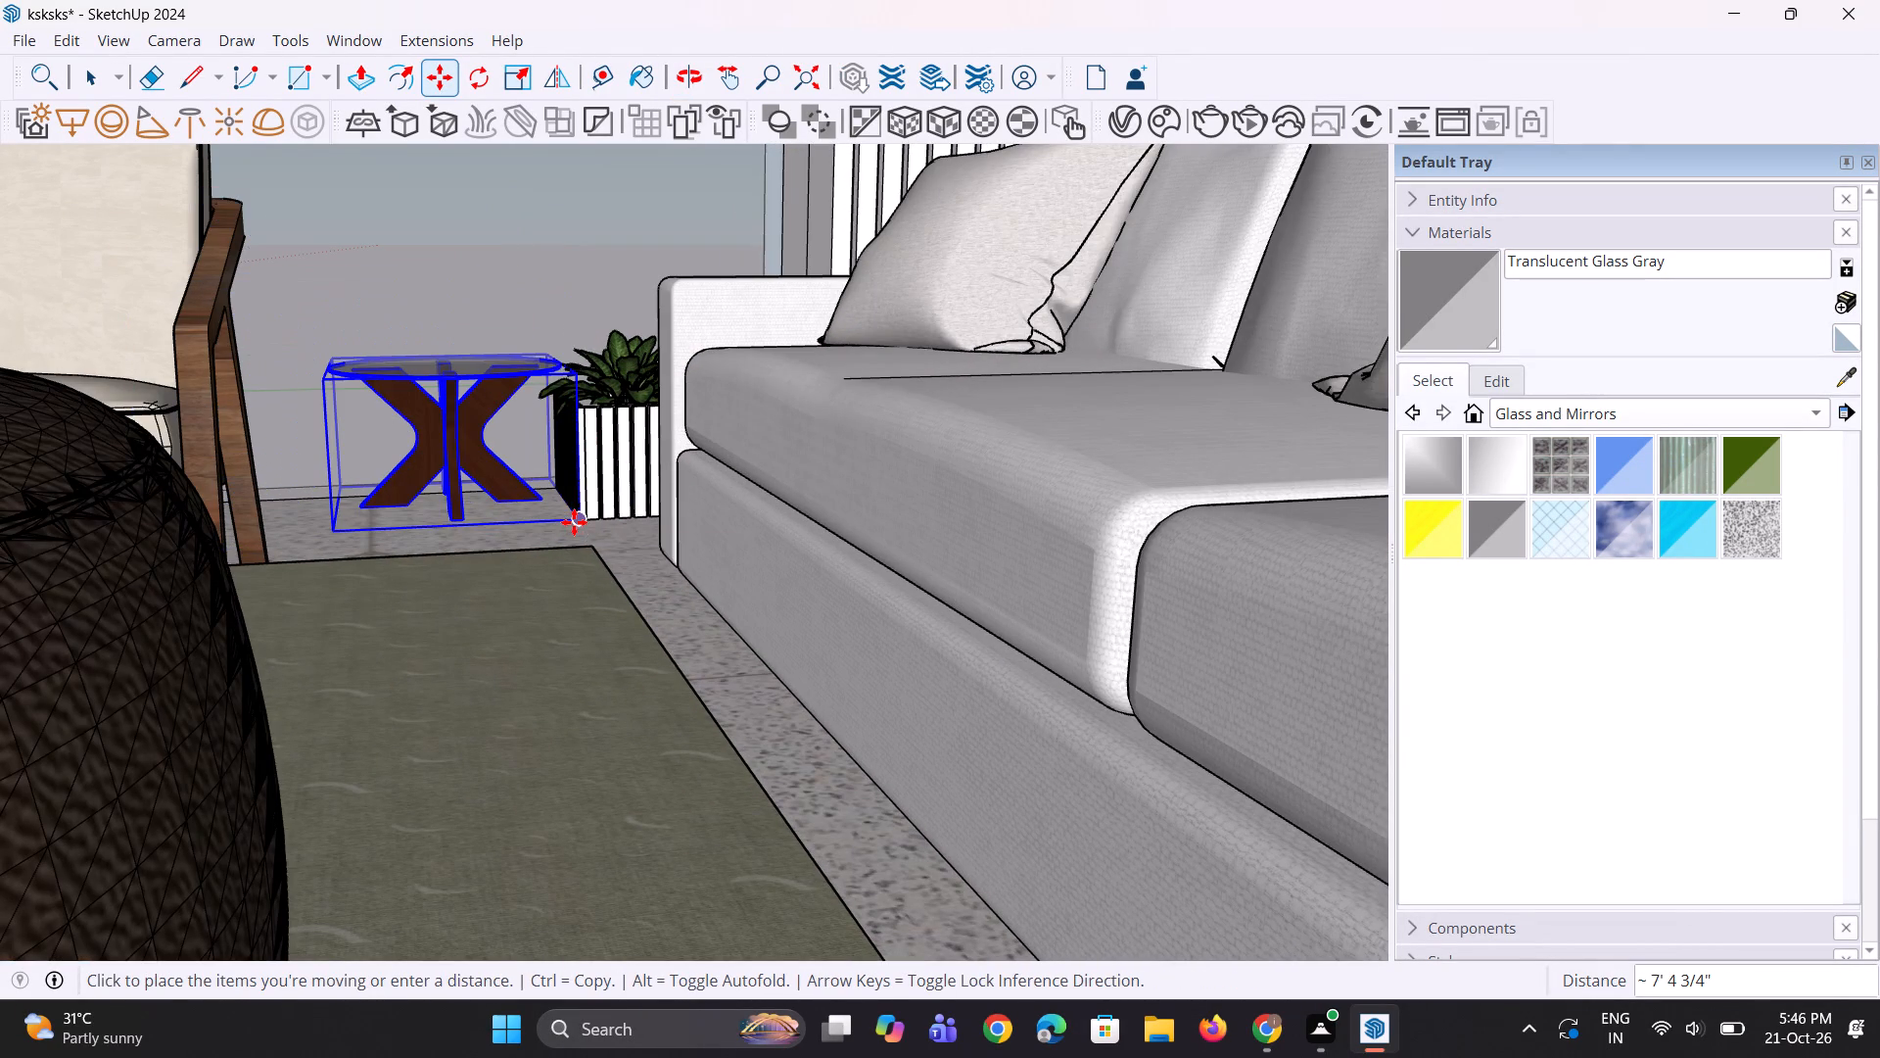
click(574, 522)
Move the side table about 3' 2 15/16" forward from the window wall to the rug's edge.
middle_drag(566, 655, 561, 808)
scroll(515, 590, up, 2)
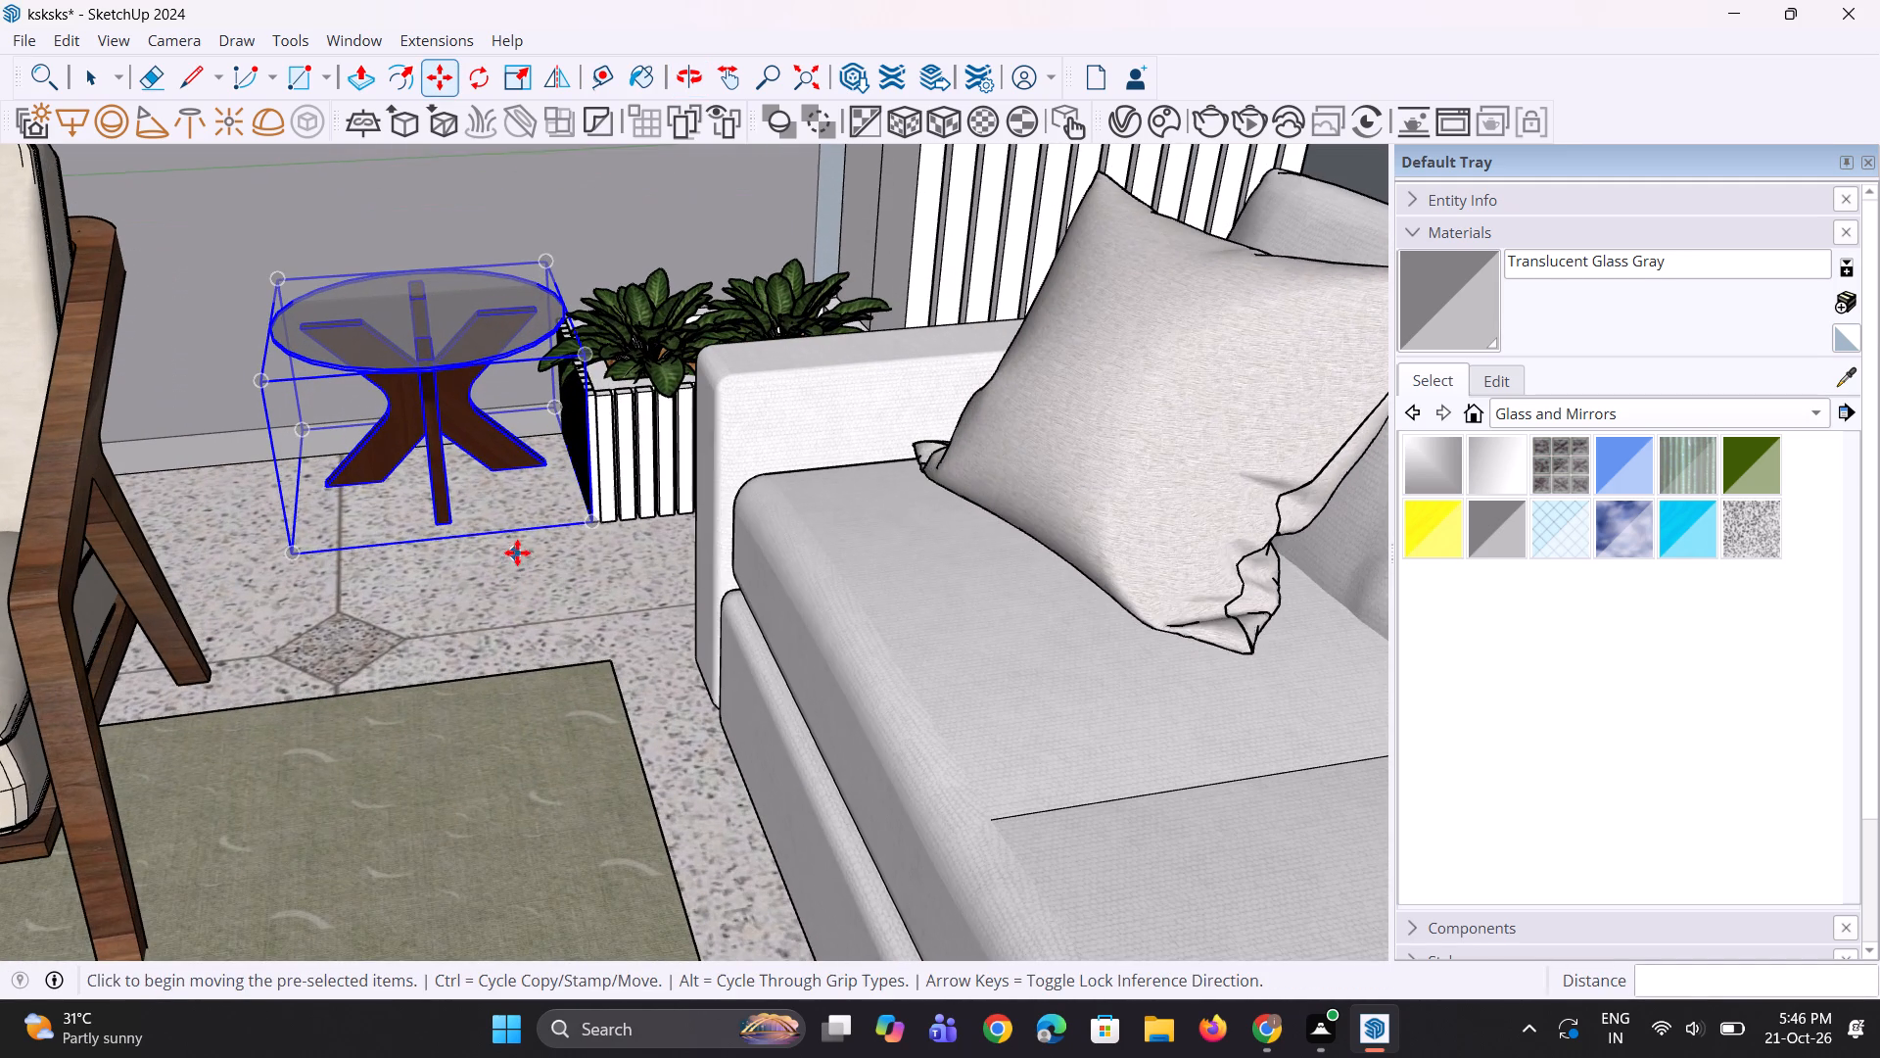
click(457, 534)
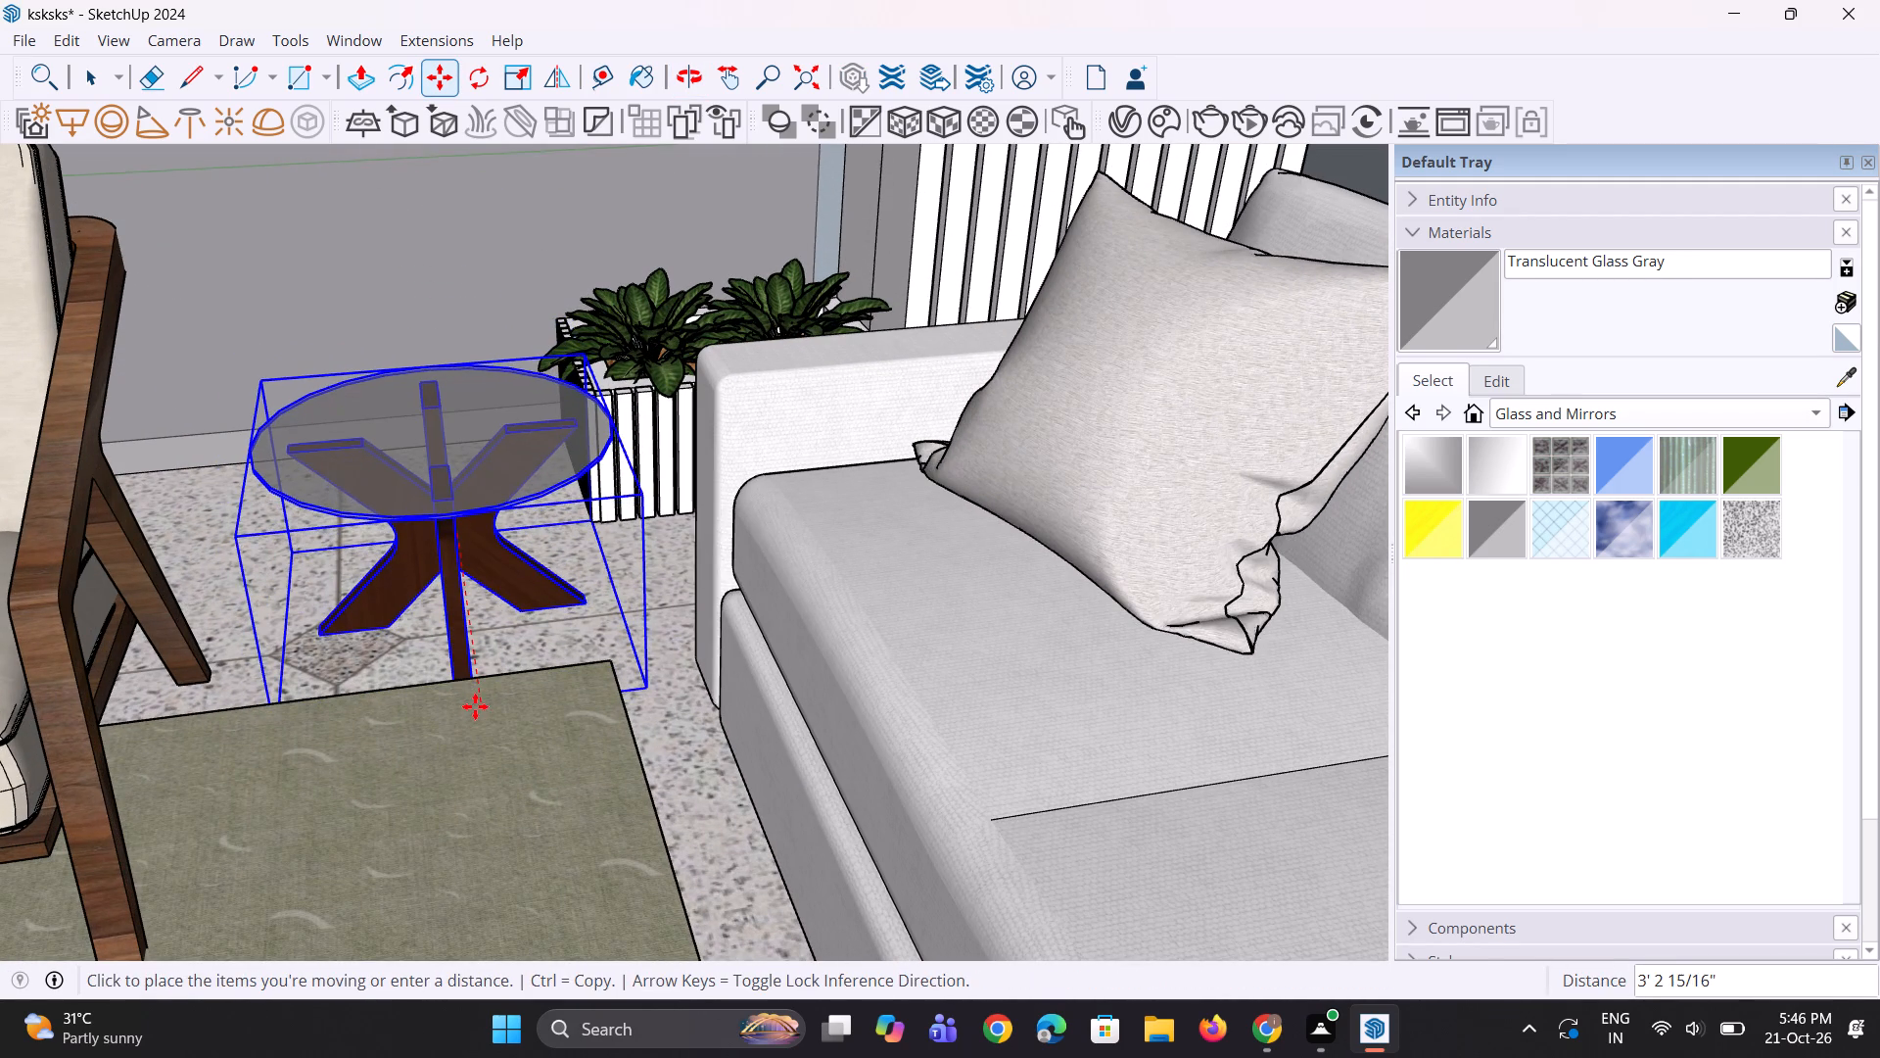
click(475, 706)
Scale the round side table's height by about 1.69 along the blue axis.
middle_drag(423, 737, 747, 845)
scroll(730, 667, down, 4)
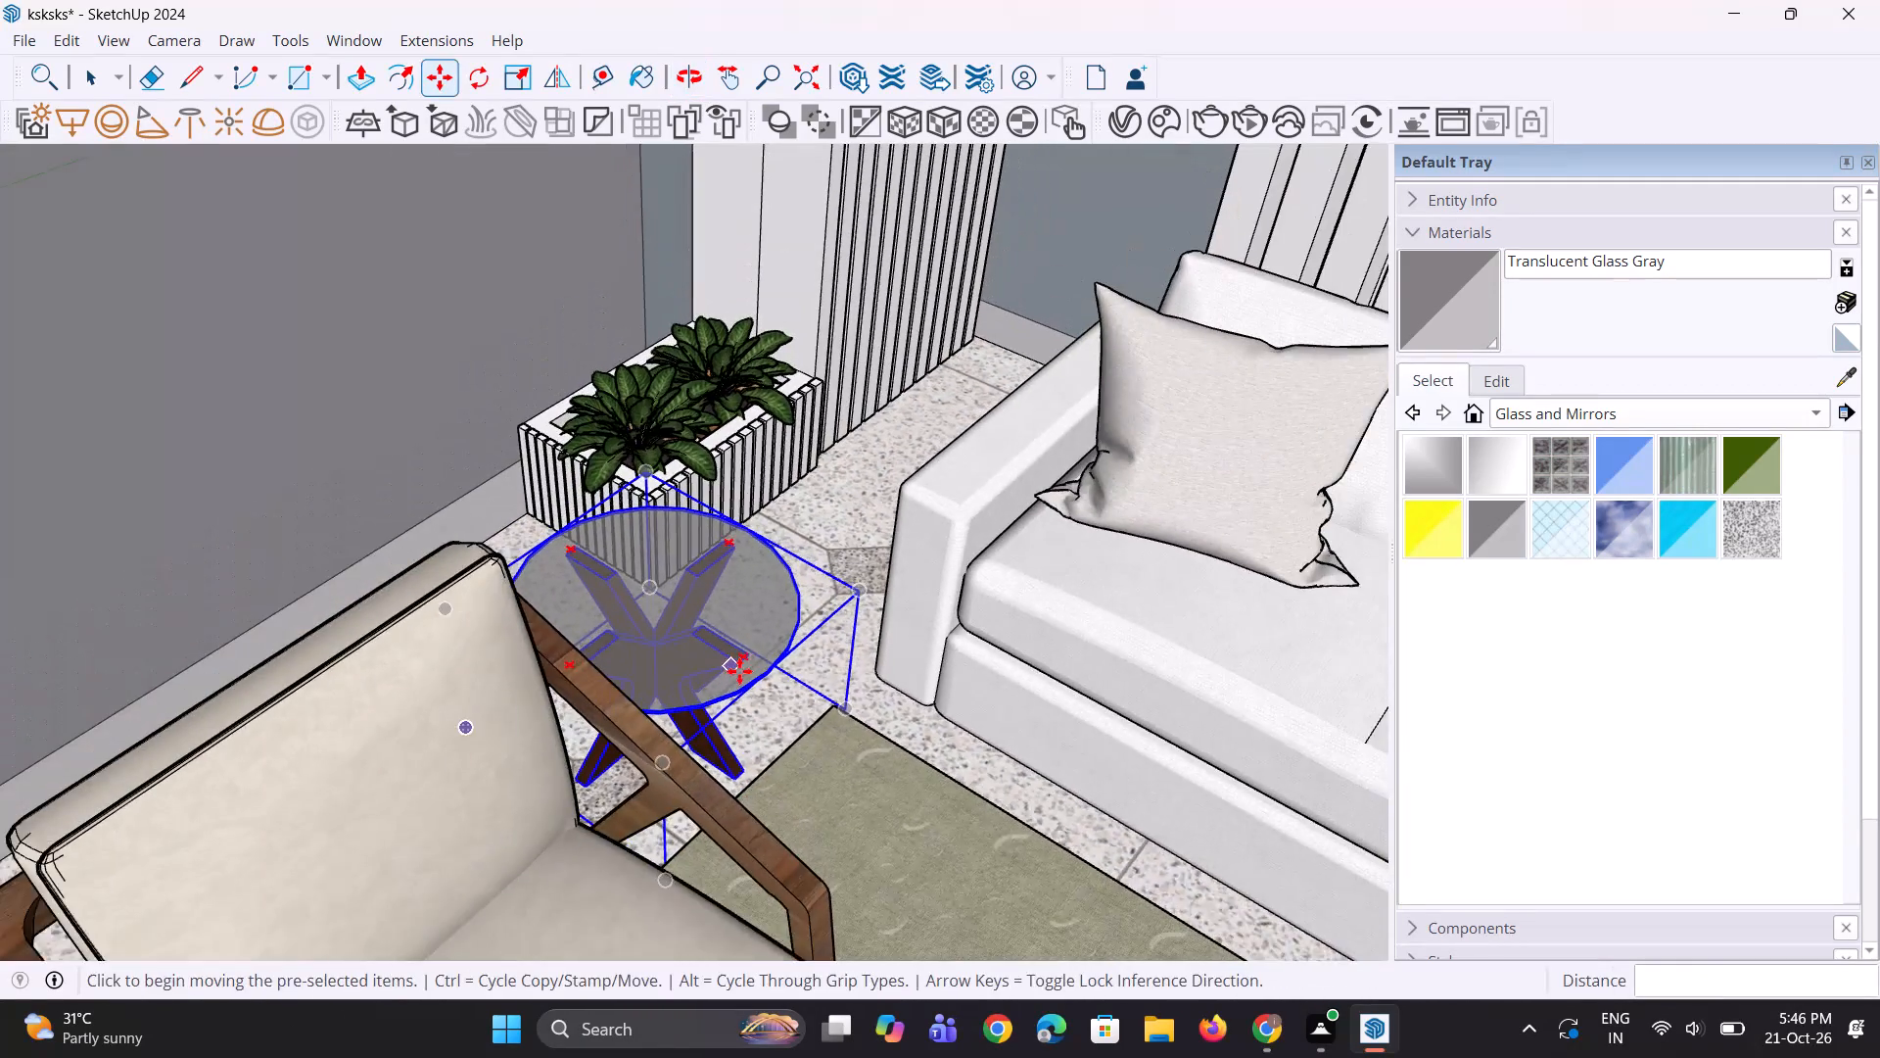
middle_drag(804, 745, 582, 749)
key(s)
scroll(429, 499, up, 1)
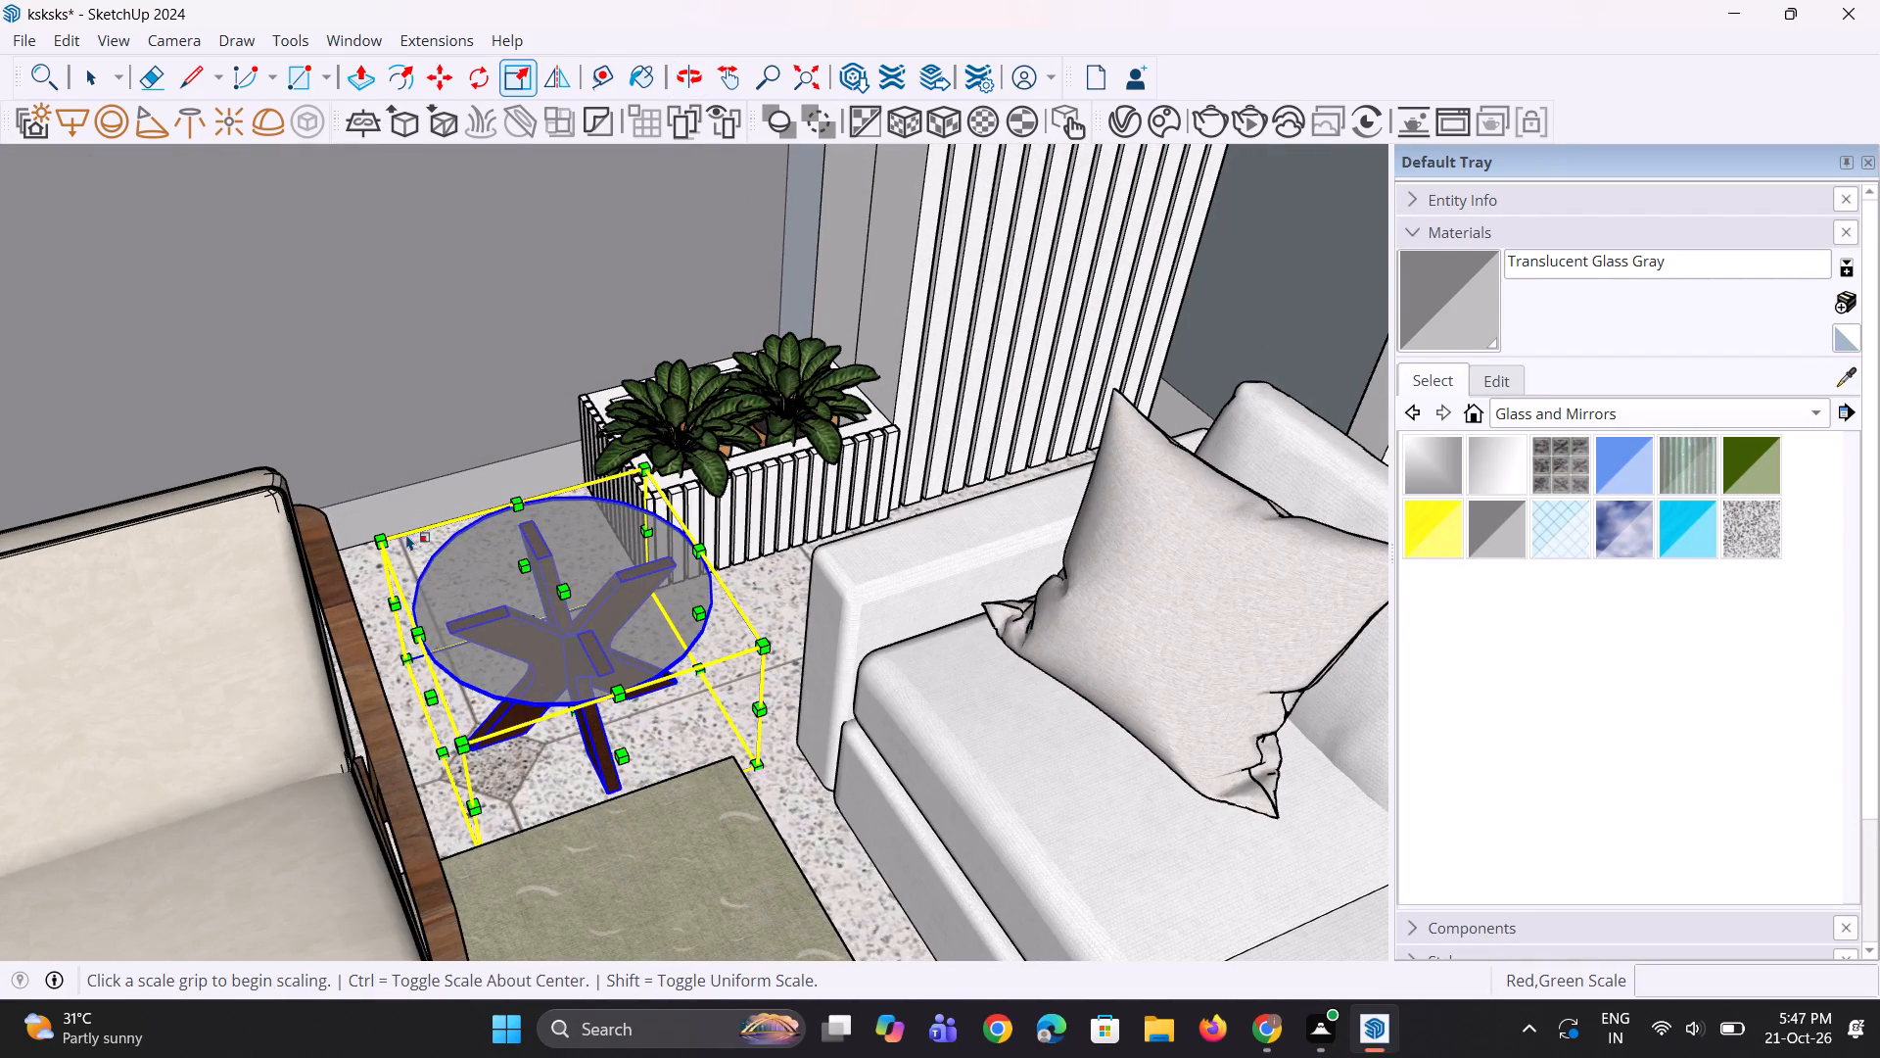
click(383, 535)
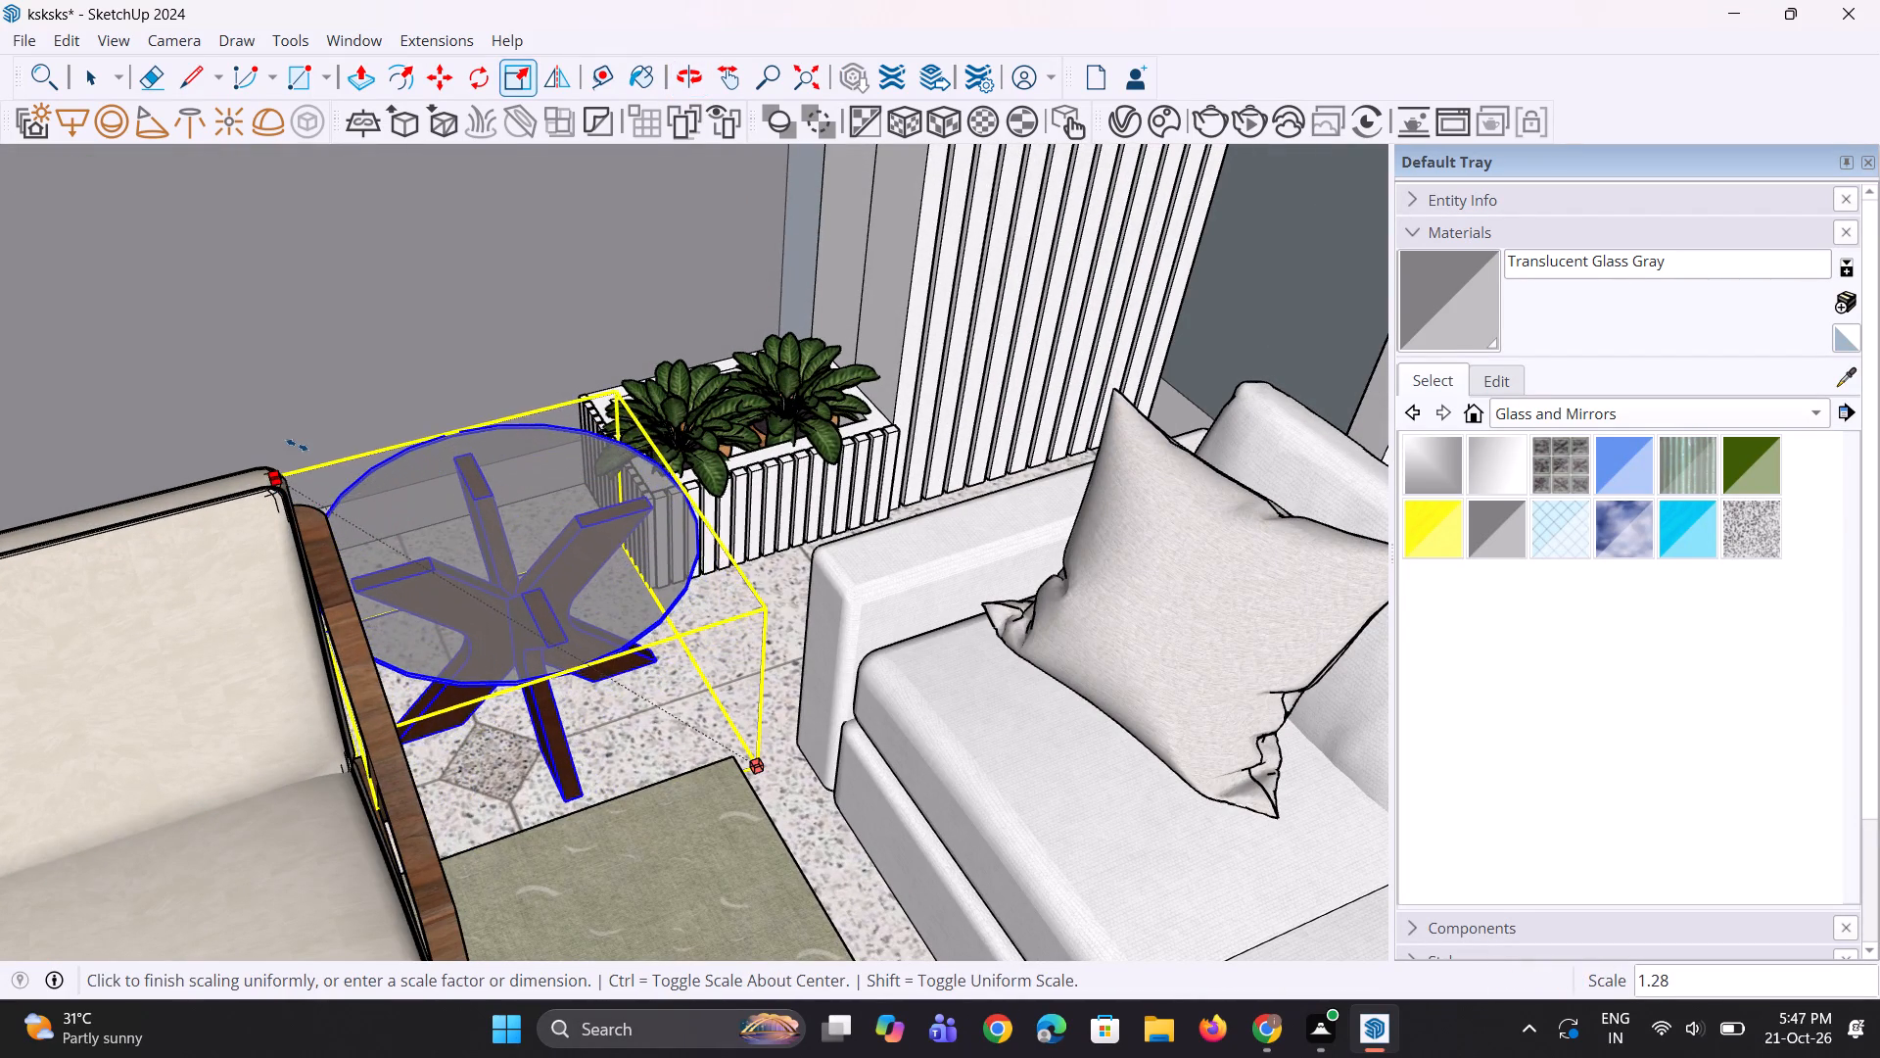
click(370, 496)
click(566, 596)
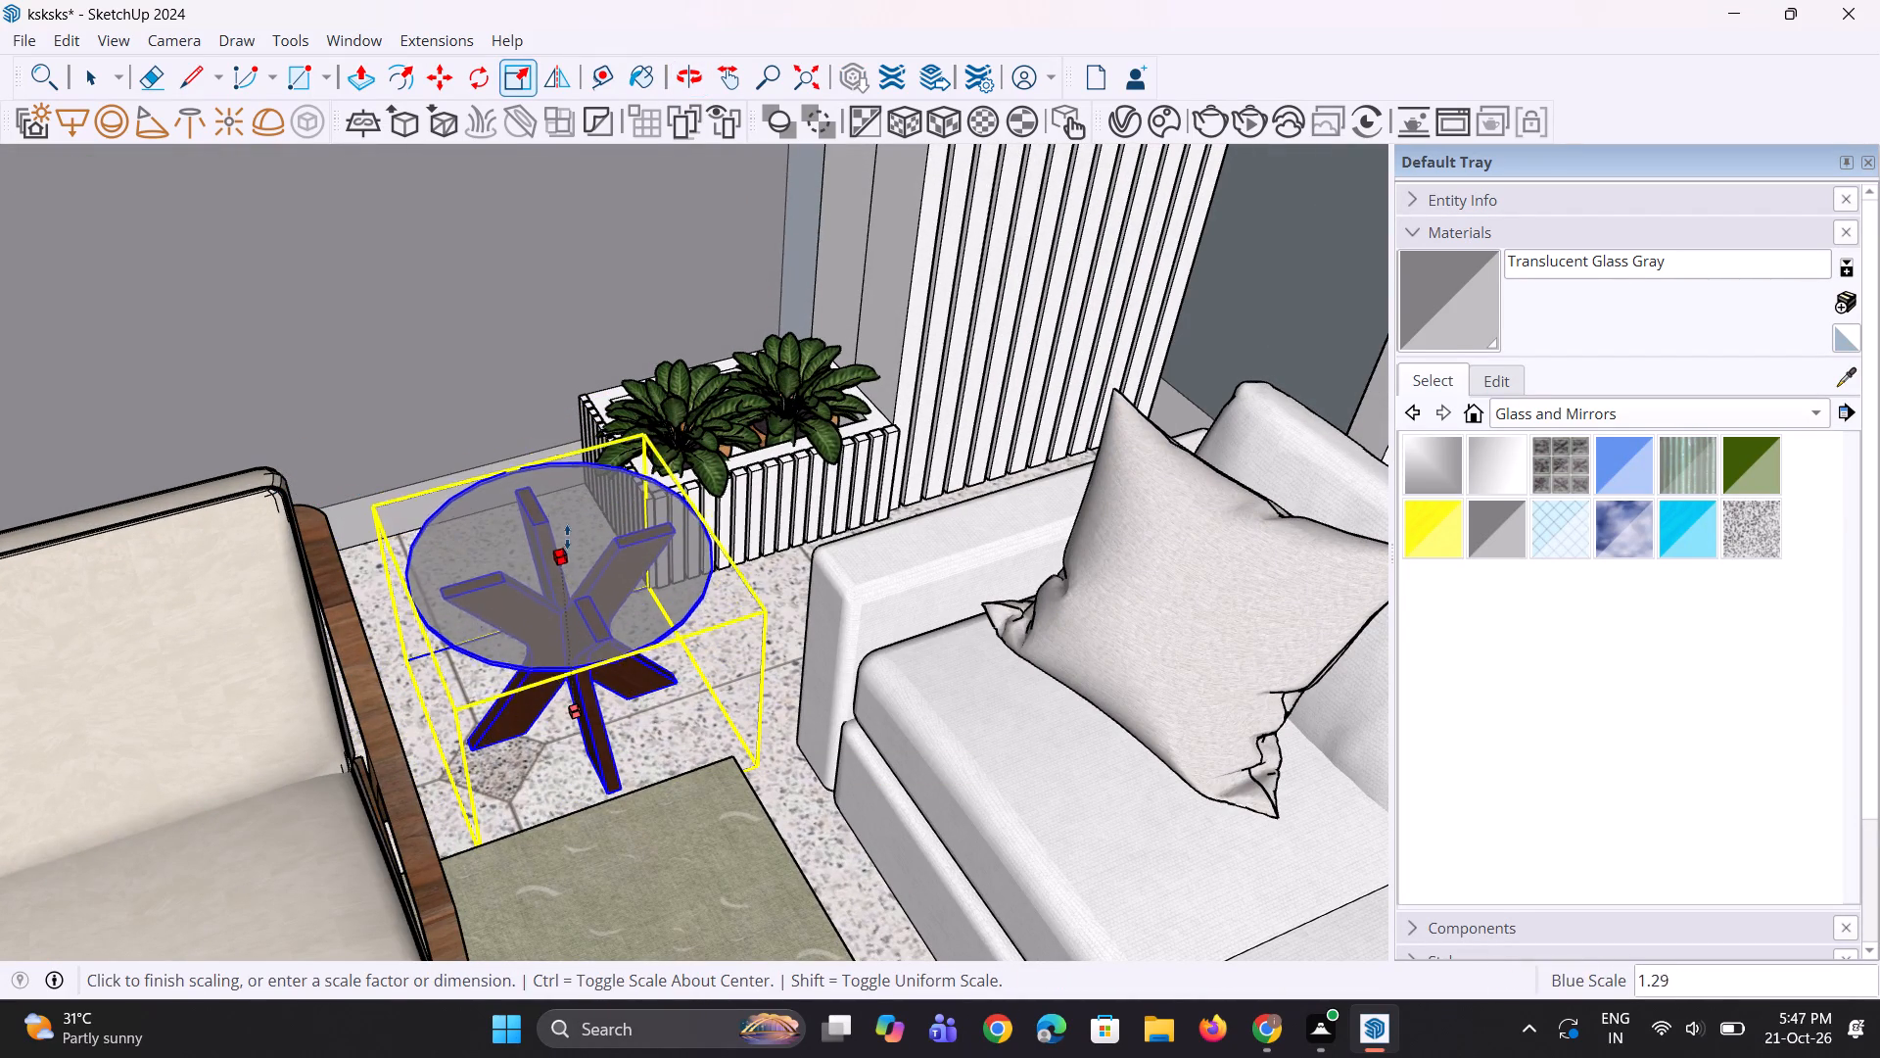
click(565, 496)
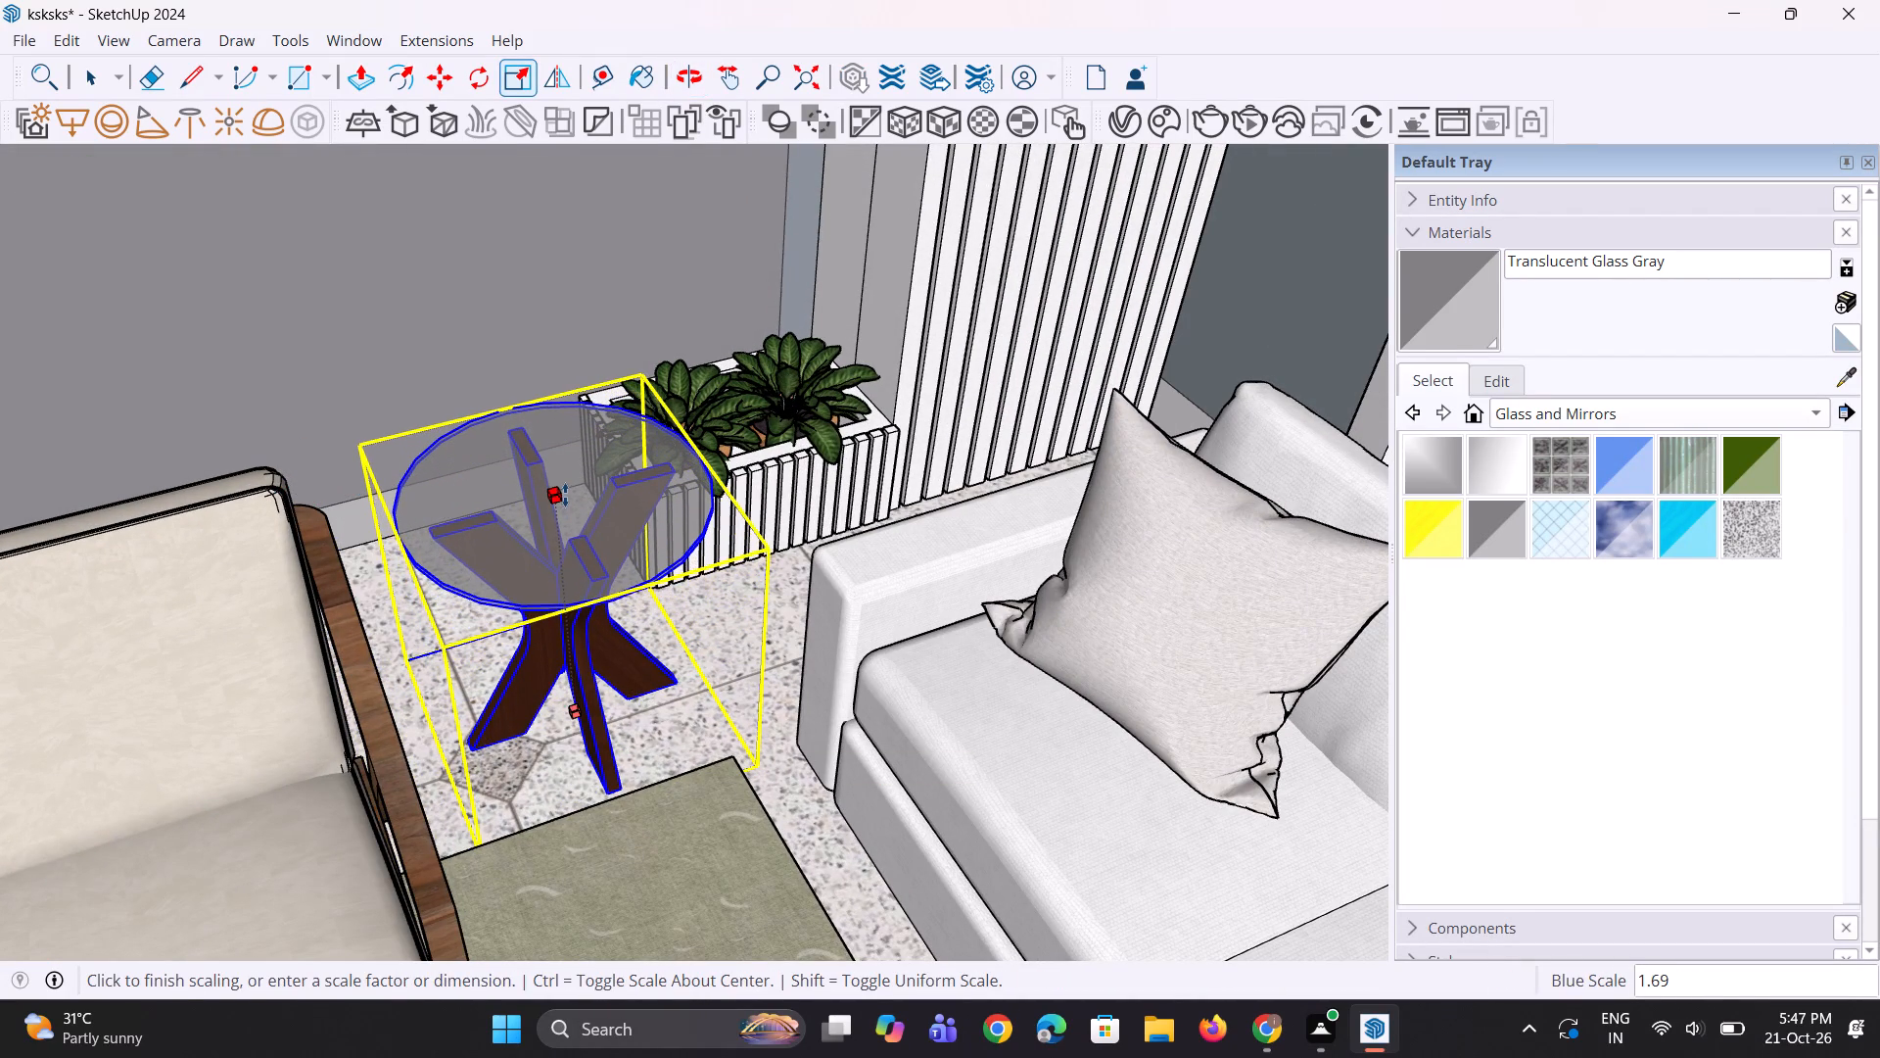
Move the taller side table about 11 3/8" toward the rug's corner beside the sofa arm, and deselect it.
scroll(627, 671, down, 10)
middle_drag(627, 674, 616, 580)
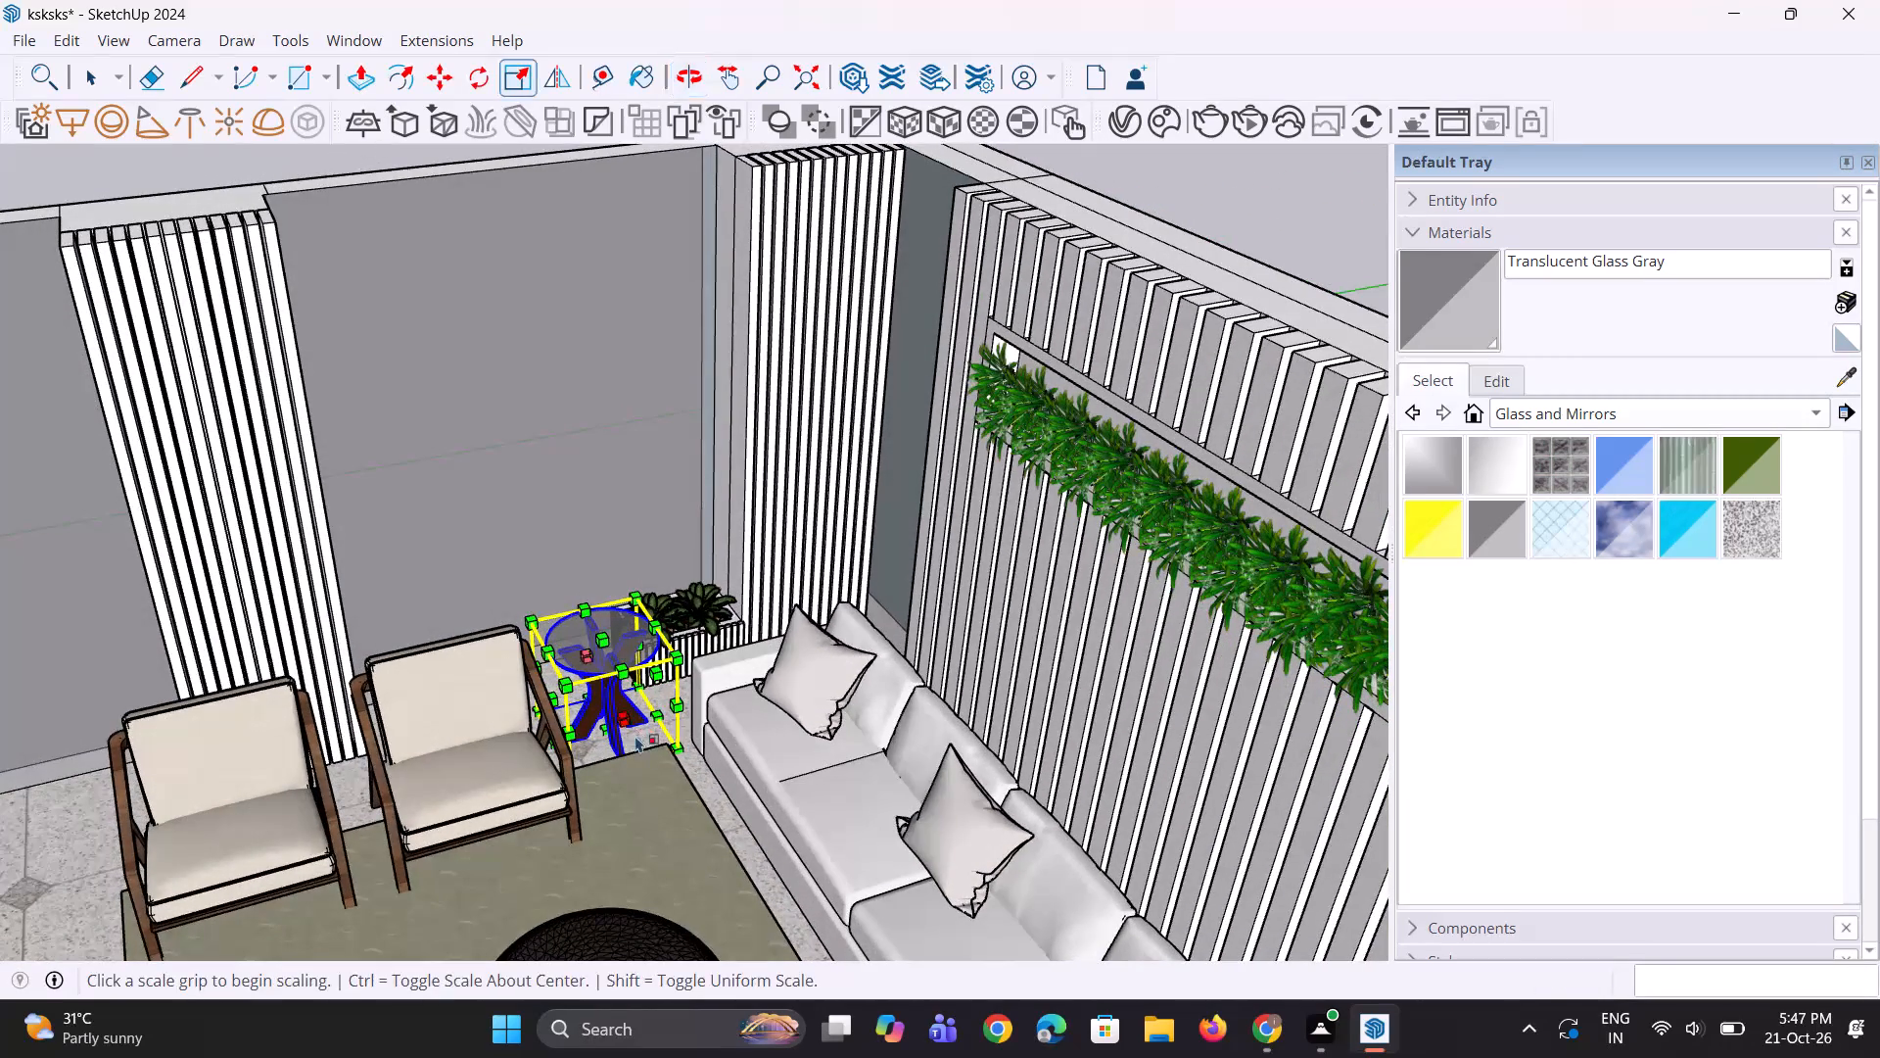
key(m)
scroll(644, 747, up, 3)
key(space)
click(686, 742)
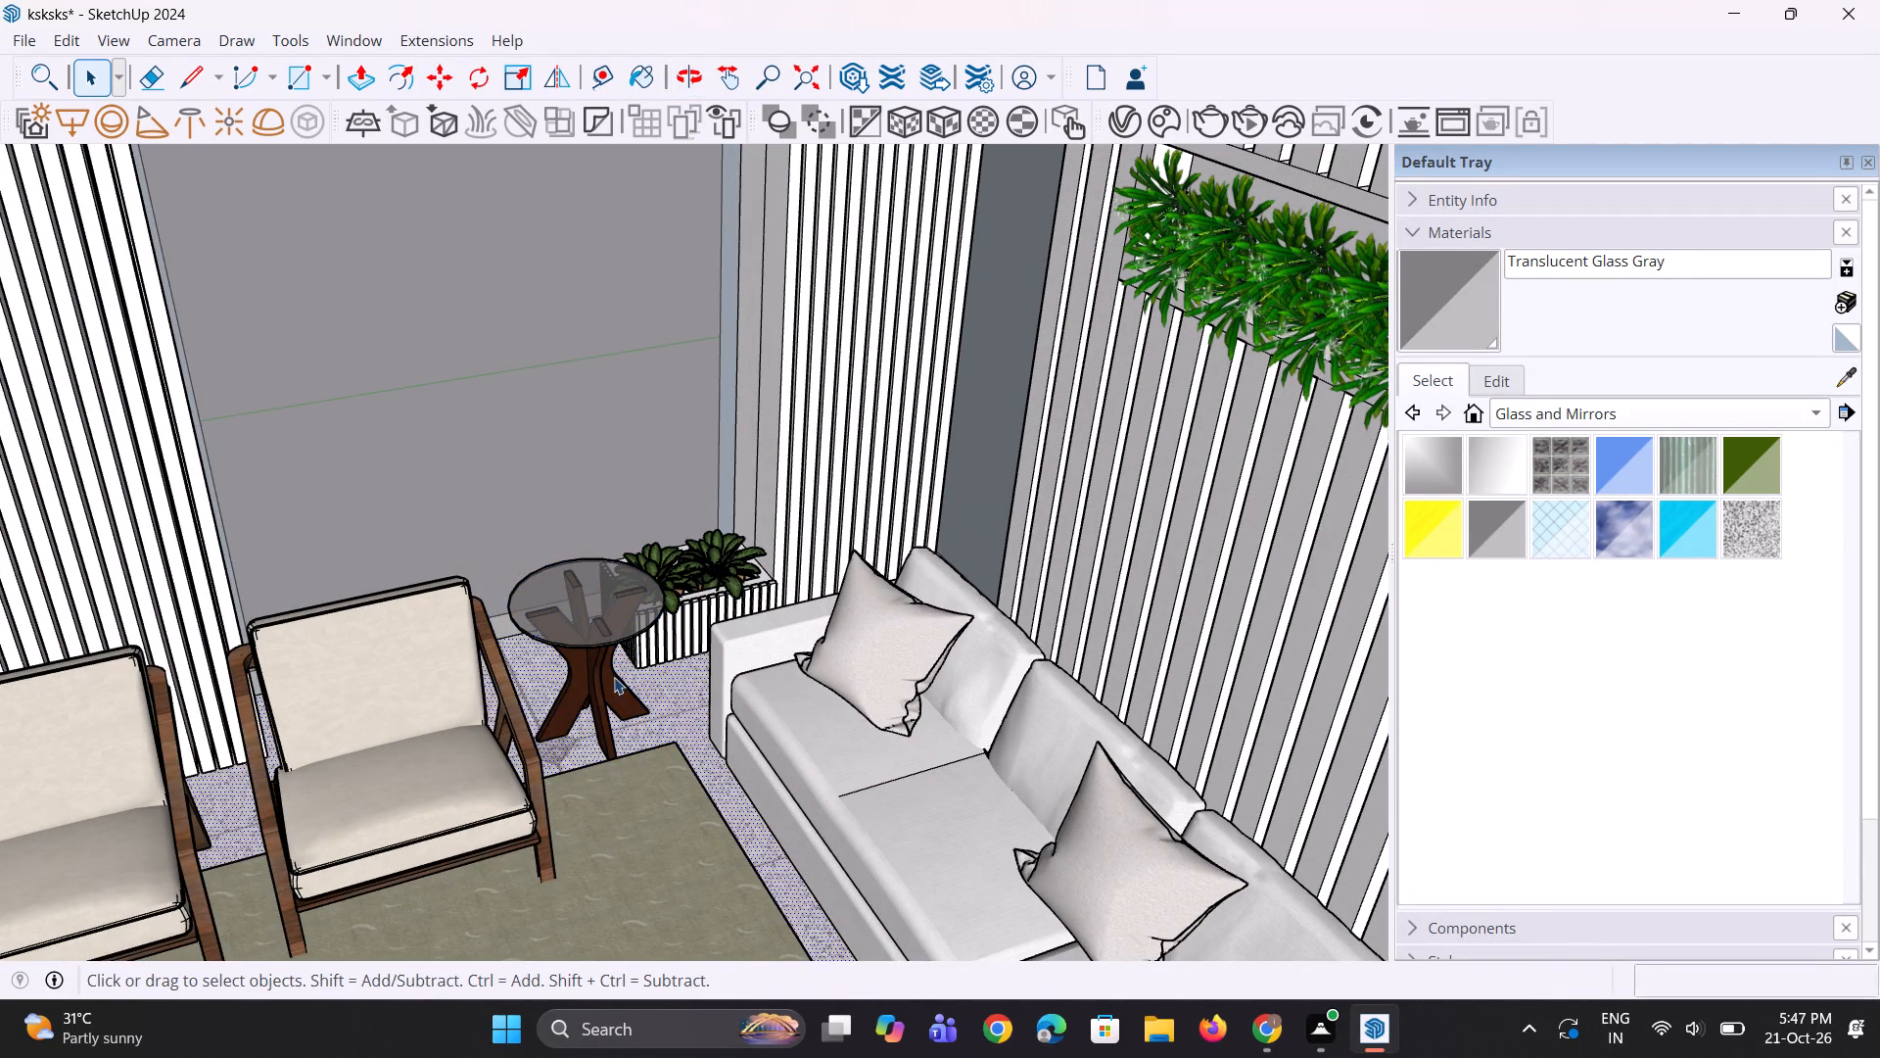
click(614, 677)
key(m)
click(694, 758)
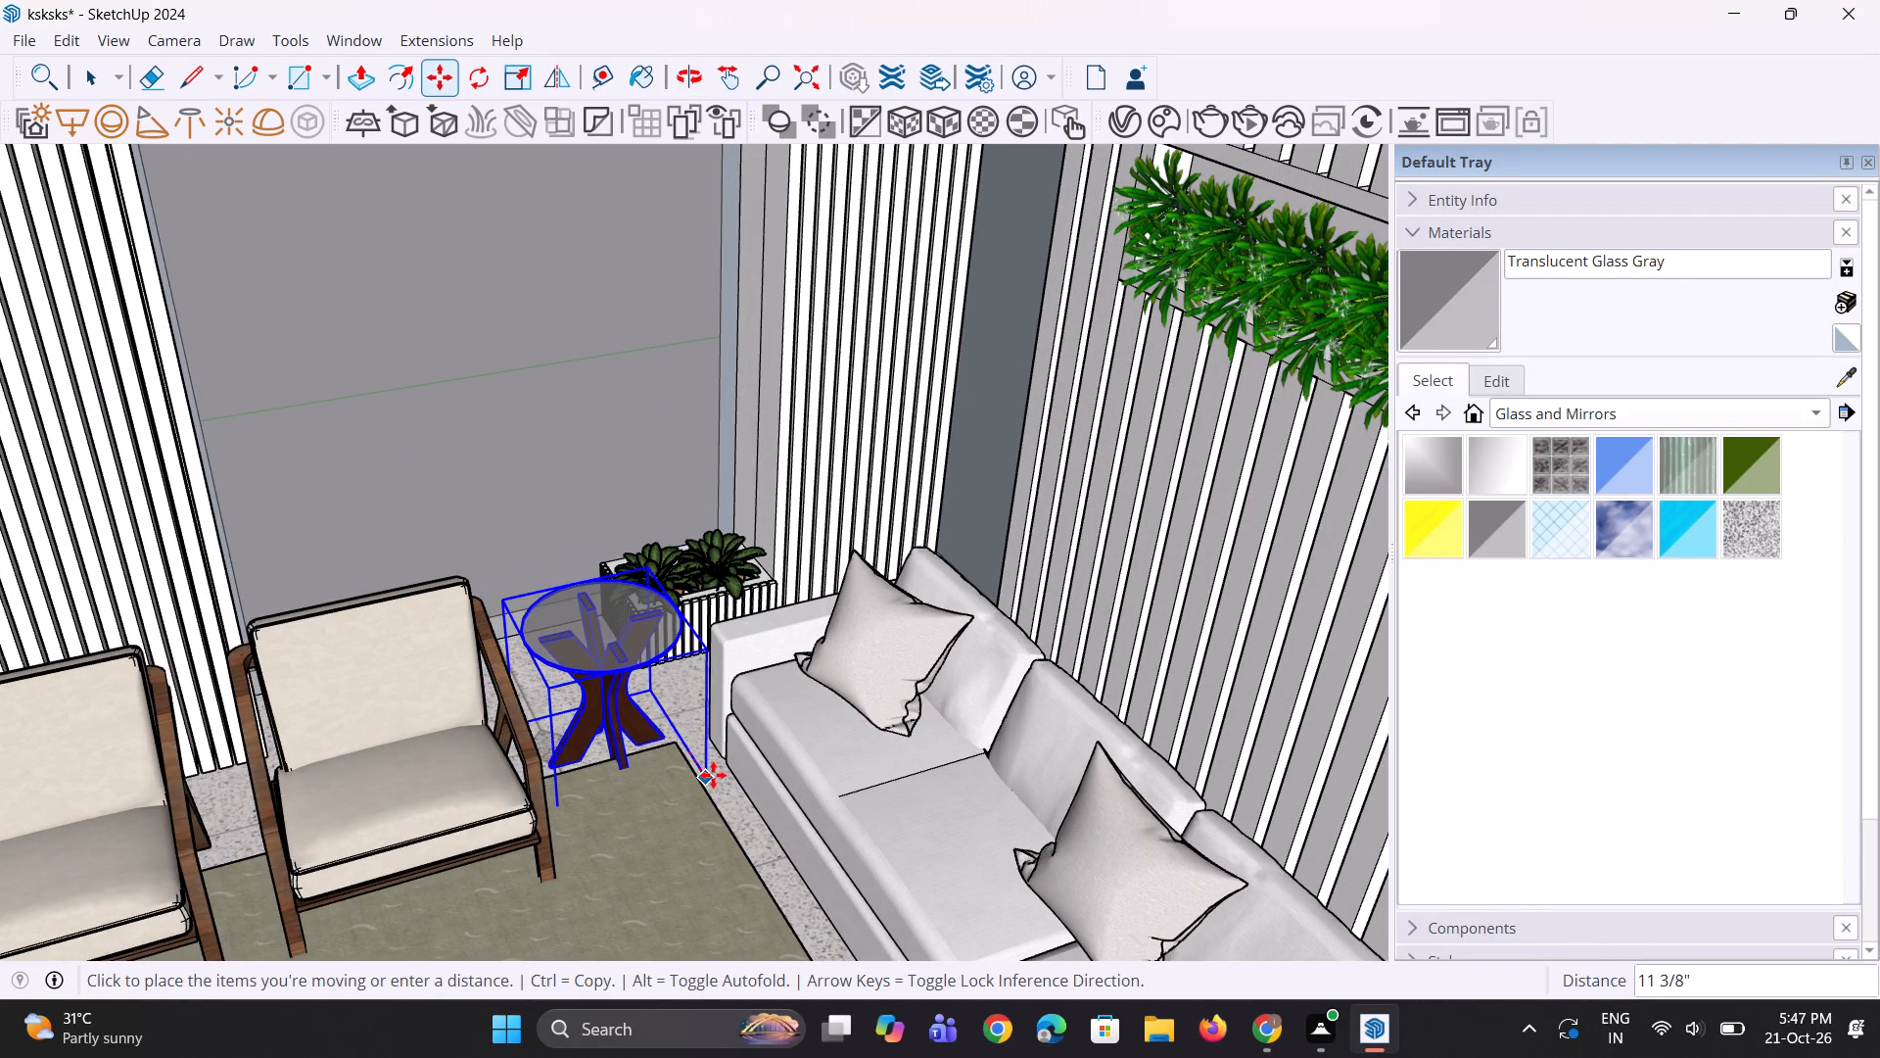
click(714, 775)
scroll(716, 776, down, 6)
key(space)
key(space)
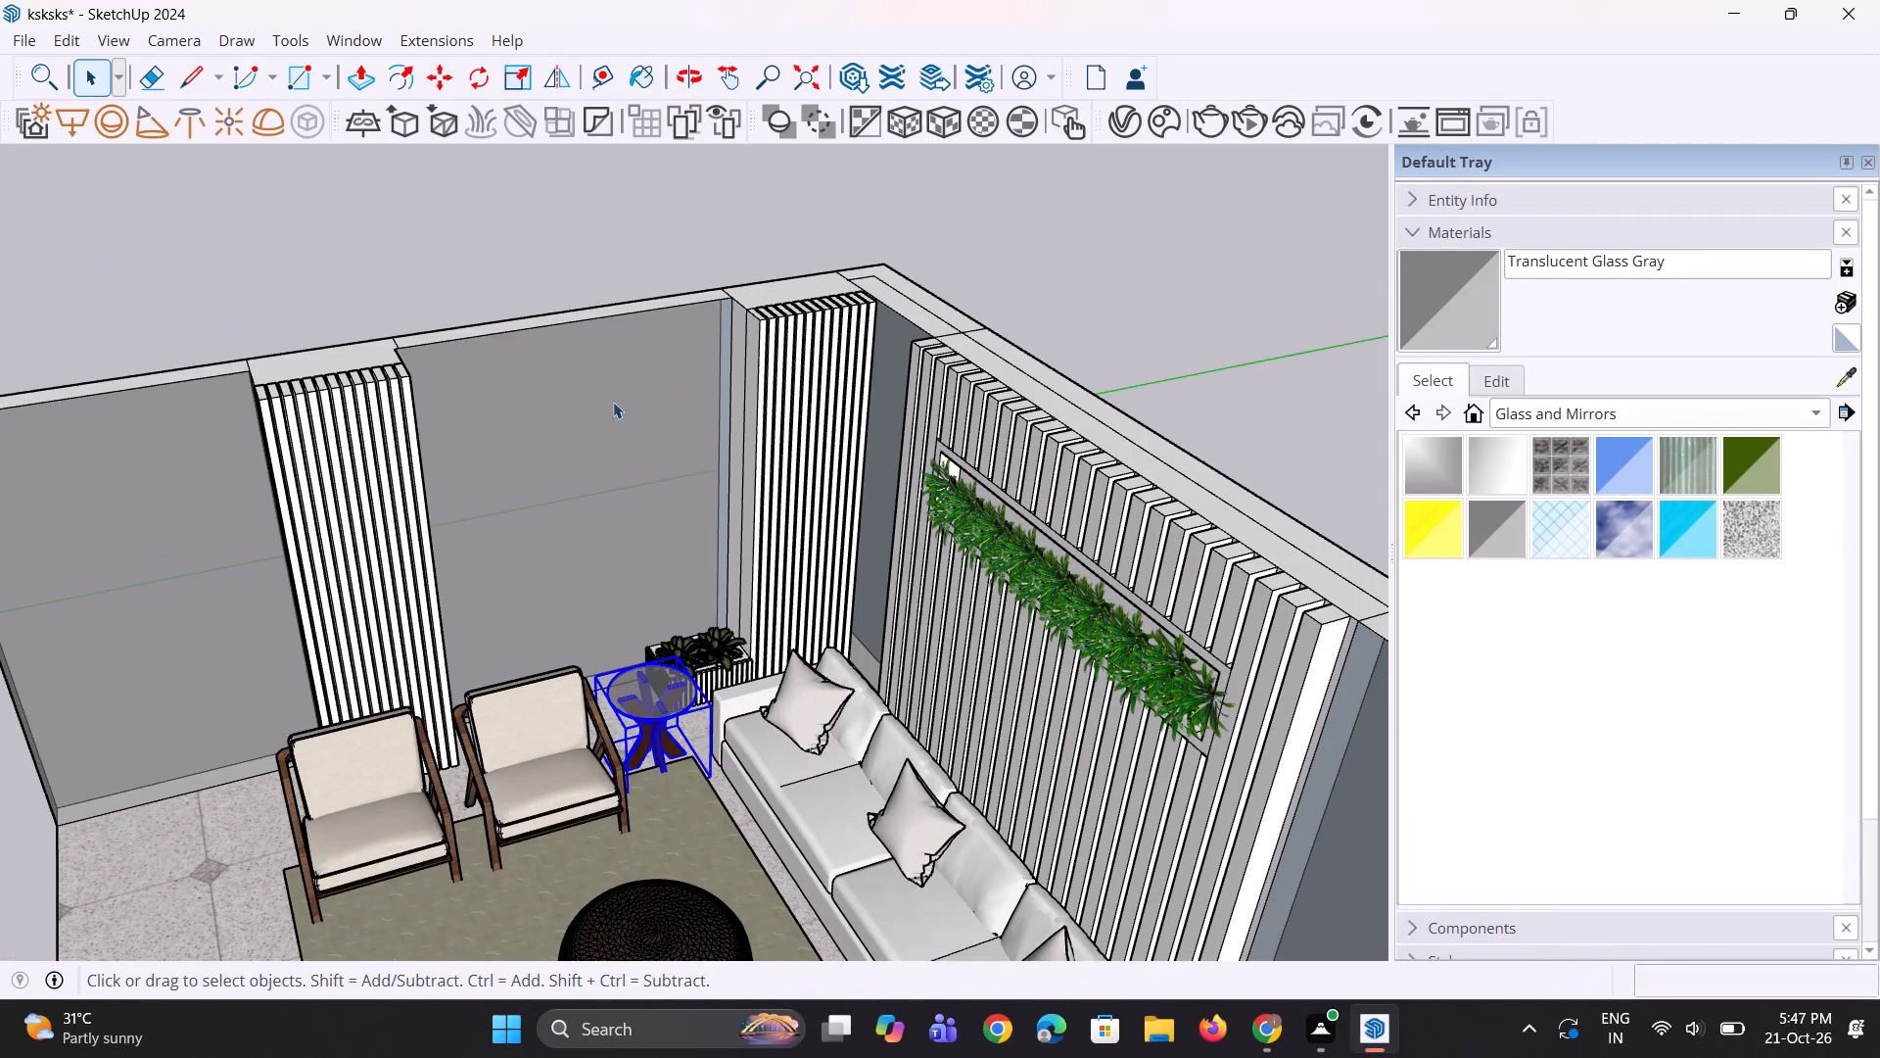
click(594, 256)
Move both armchairs together about 1' 3 5/16" away from the side table along the window wall.
scroll(534, 652, down, 4)
scroll(517, 894, up, 2)
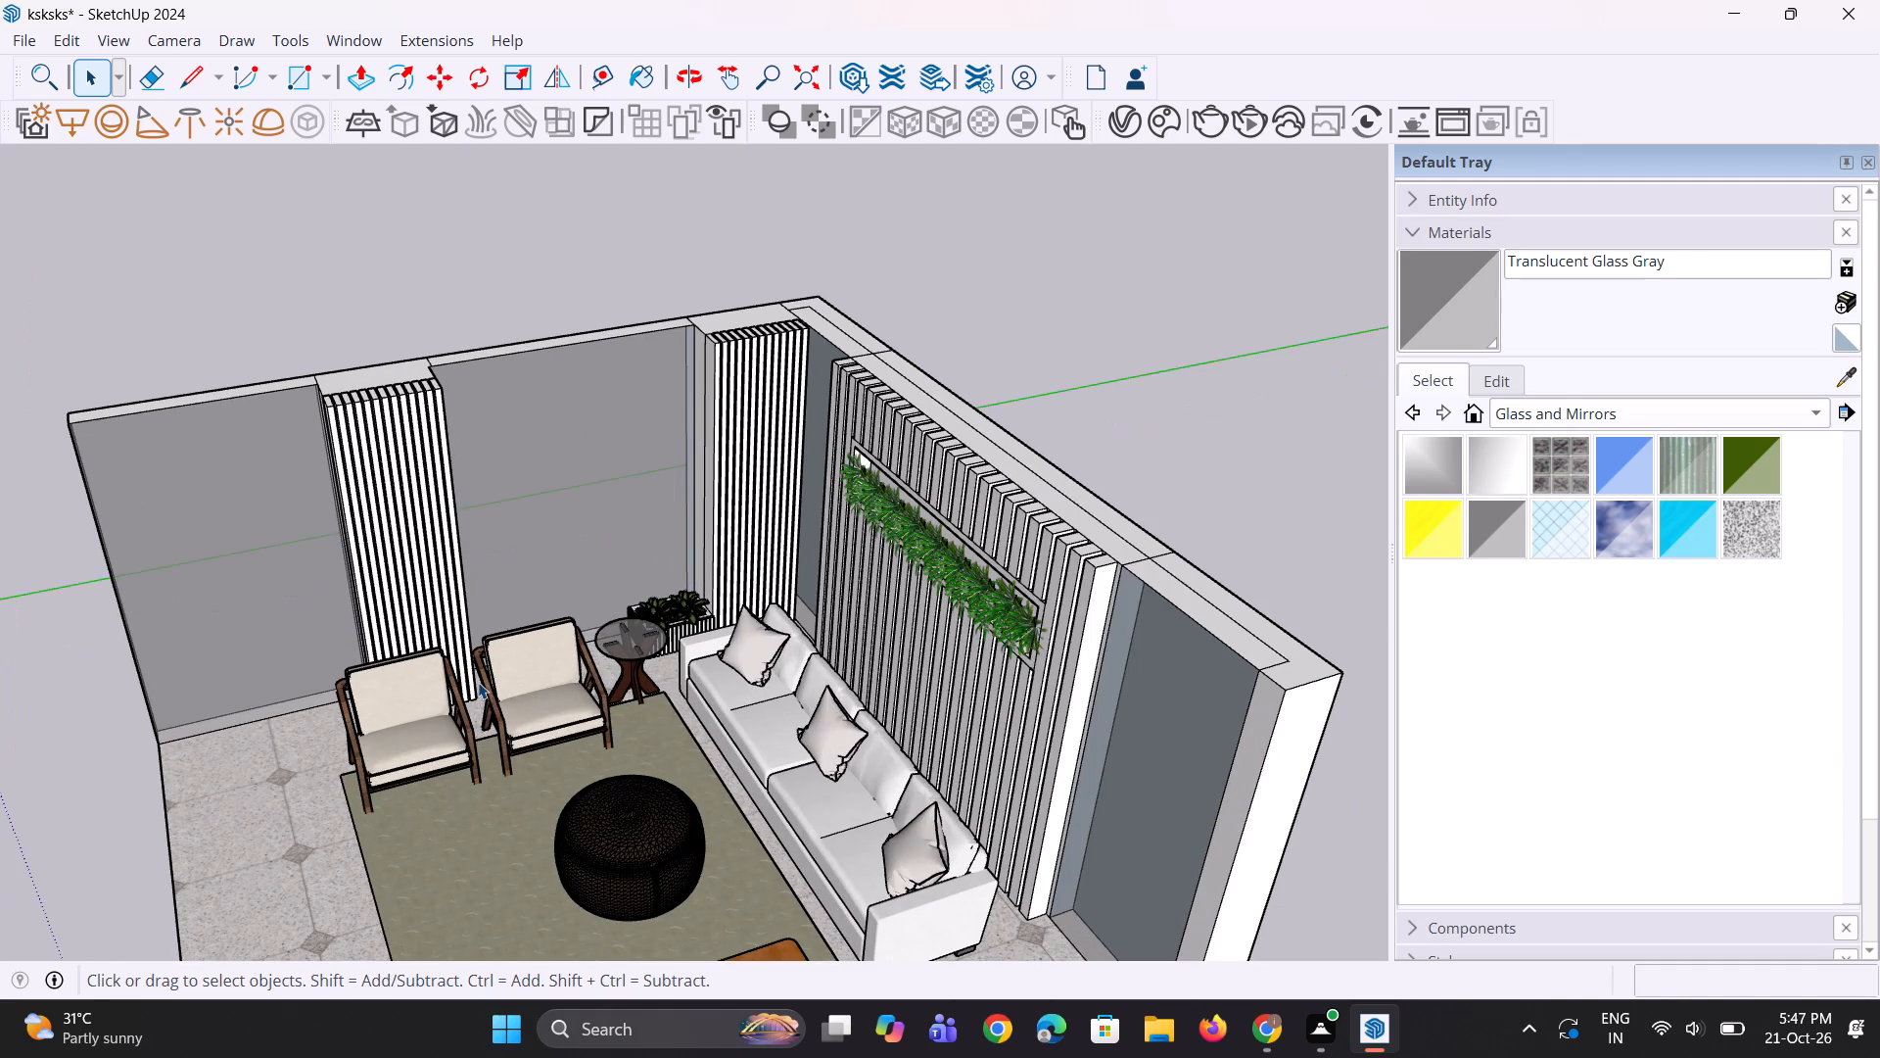
click(508, 741)
ctrl+click(405, 757)
scroll(429, 811, up, 3)
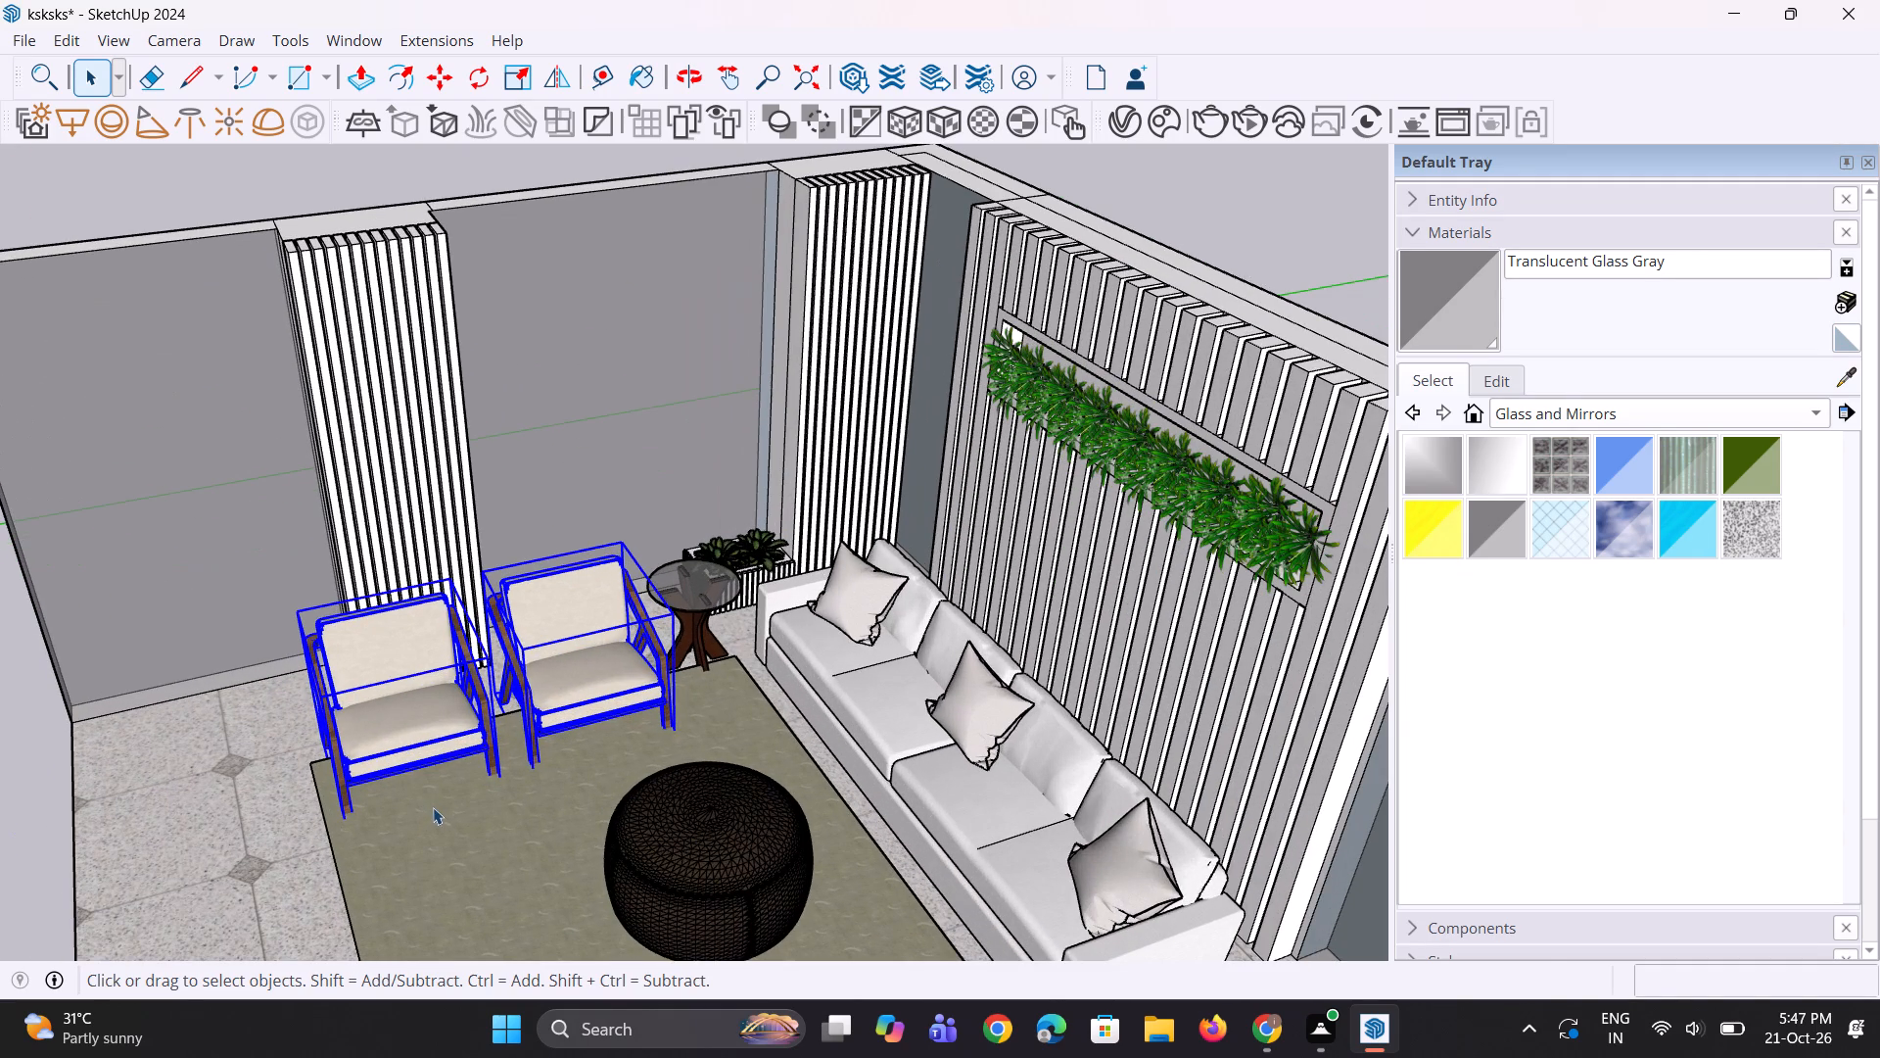
key(m)
click(422, 746)
click(379, 751)
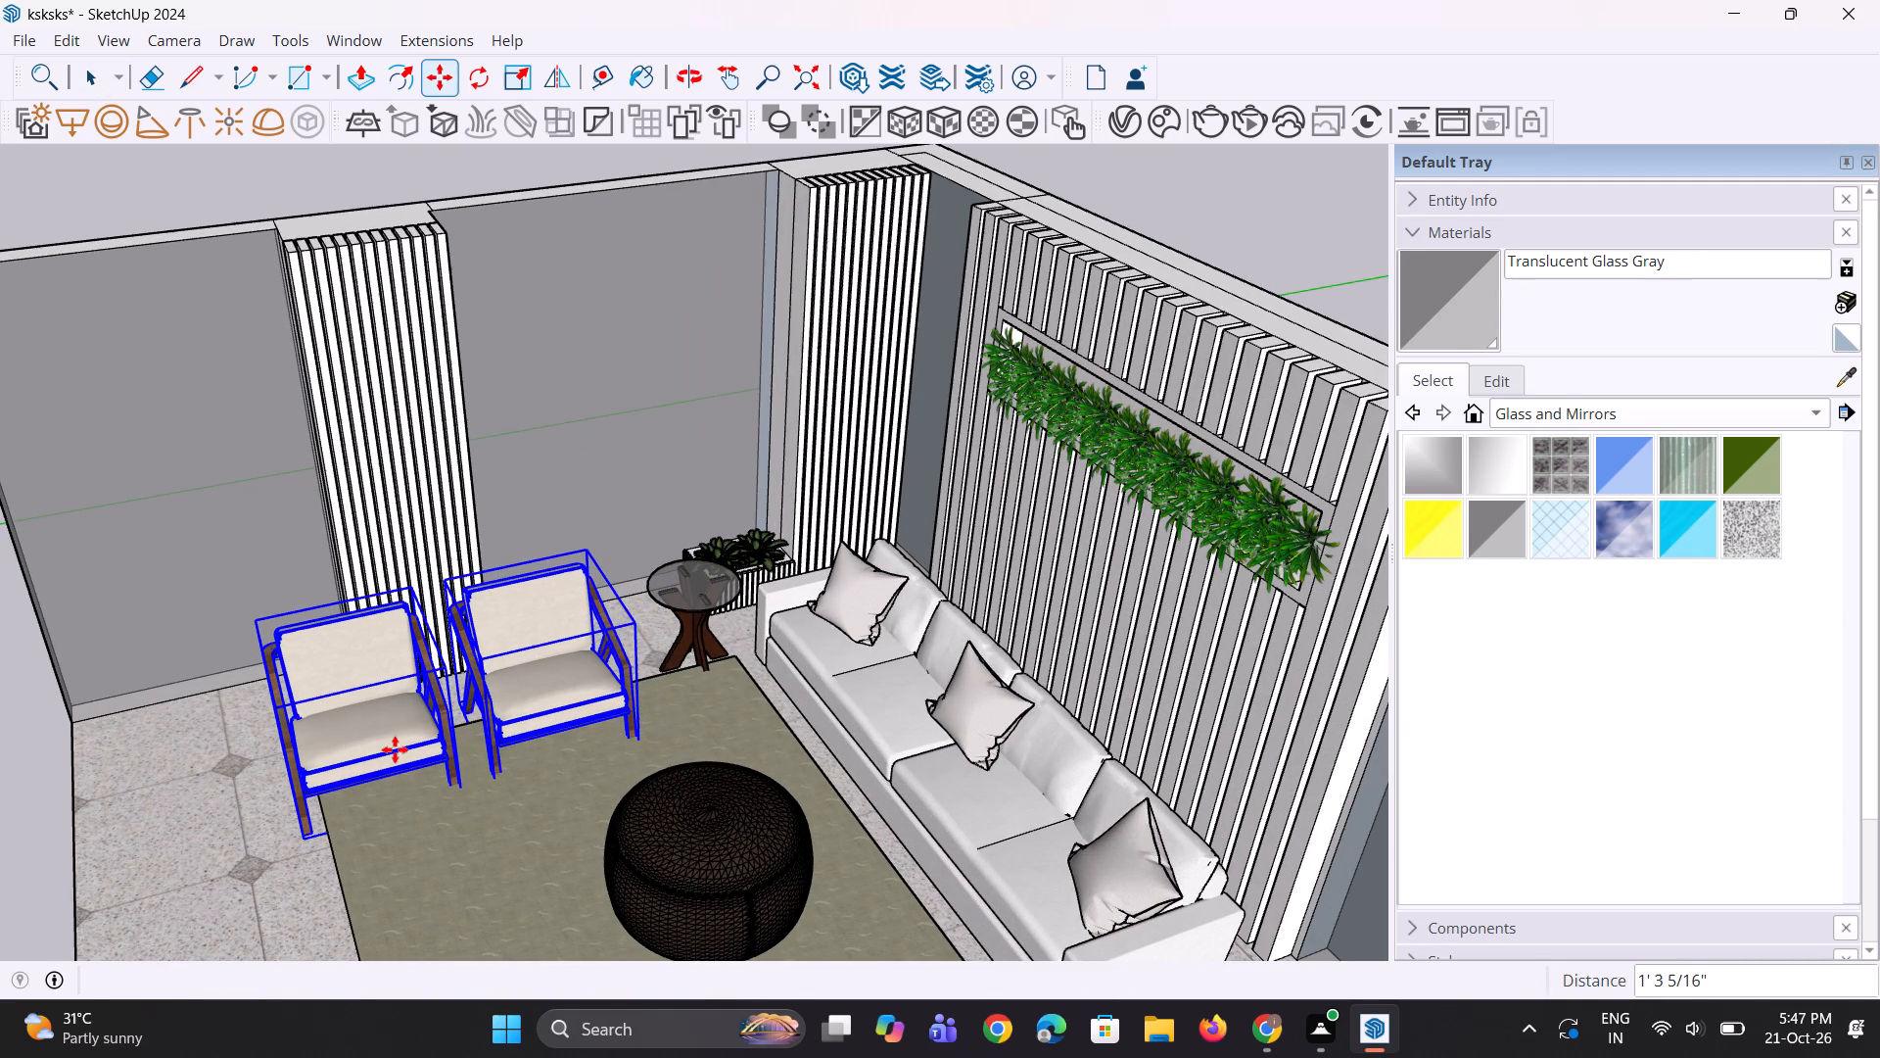
Move the round side table about 1' 3/4" away from the sofa arm, toward the nearer armchair.
scroll(466, 741, down, 5)
scroll(630, 700, up, 2)
key(space)
click(649, 657)
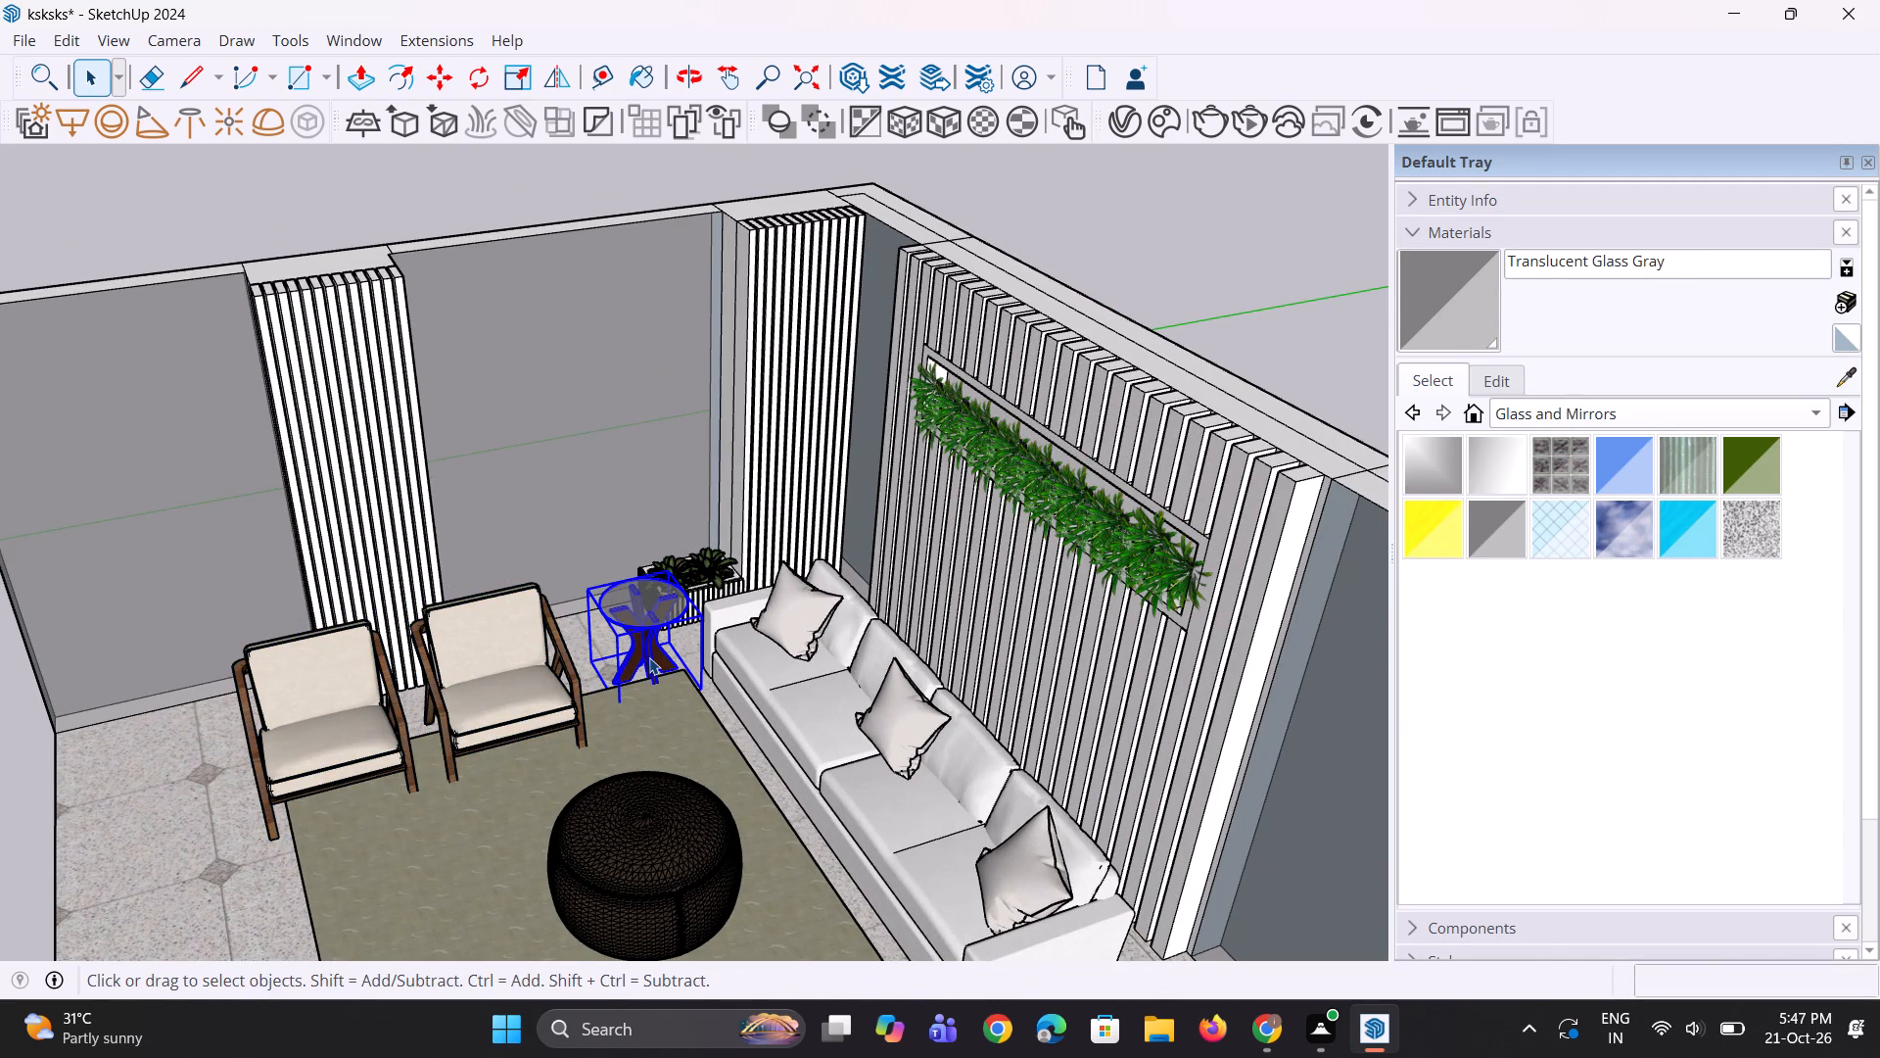
key(m)
click(649, 657)
double_click(623, 669)
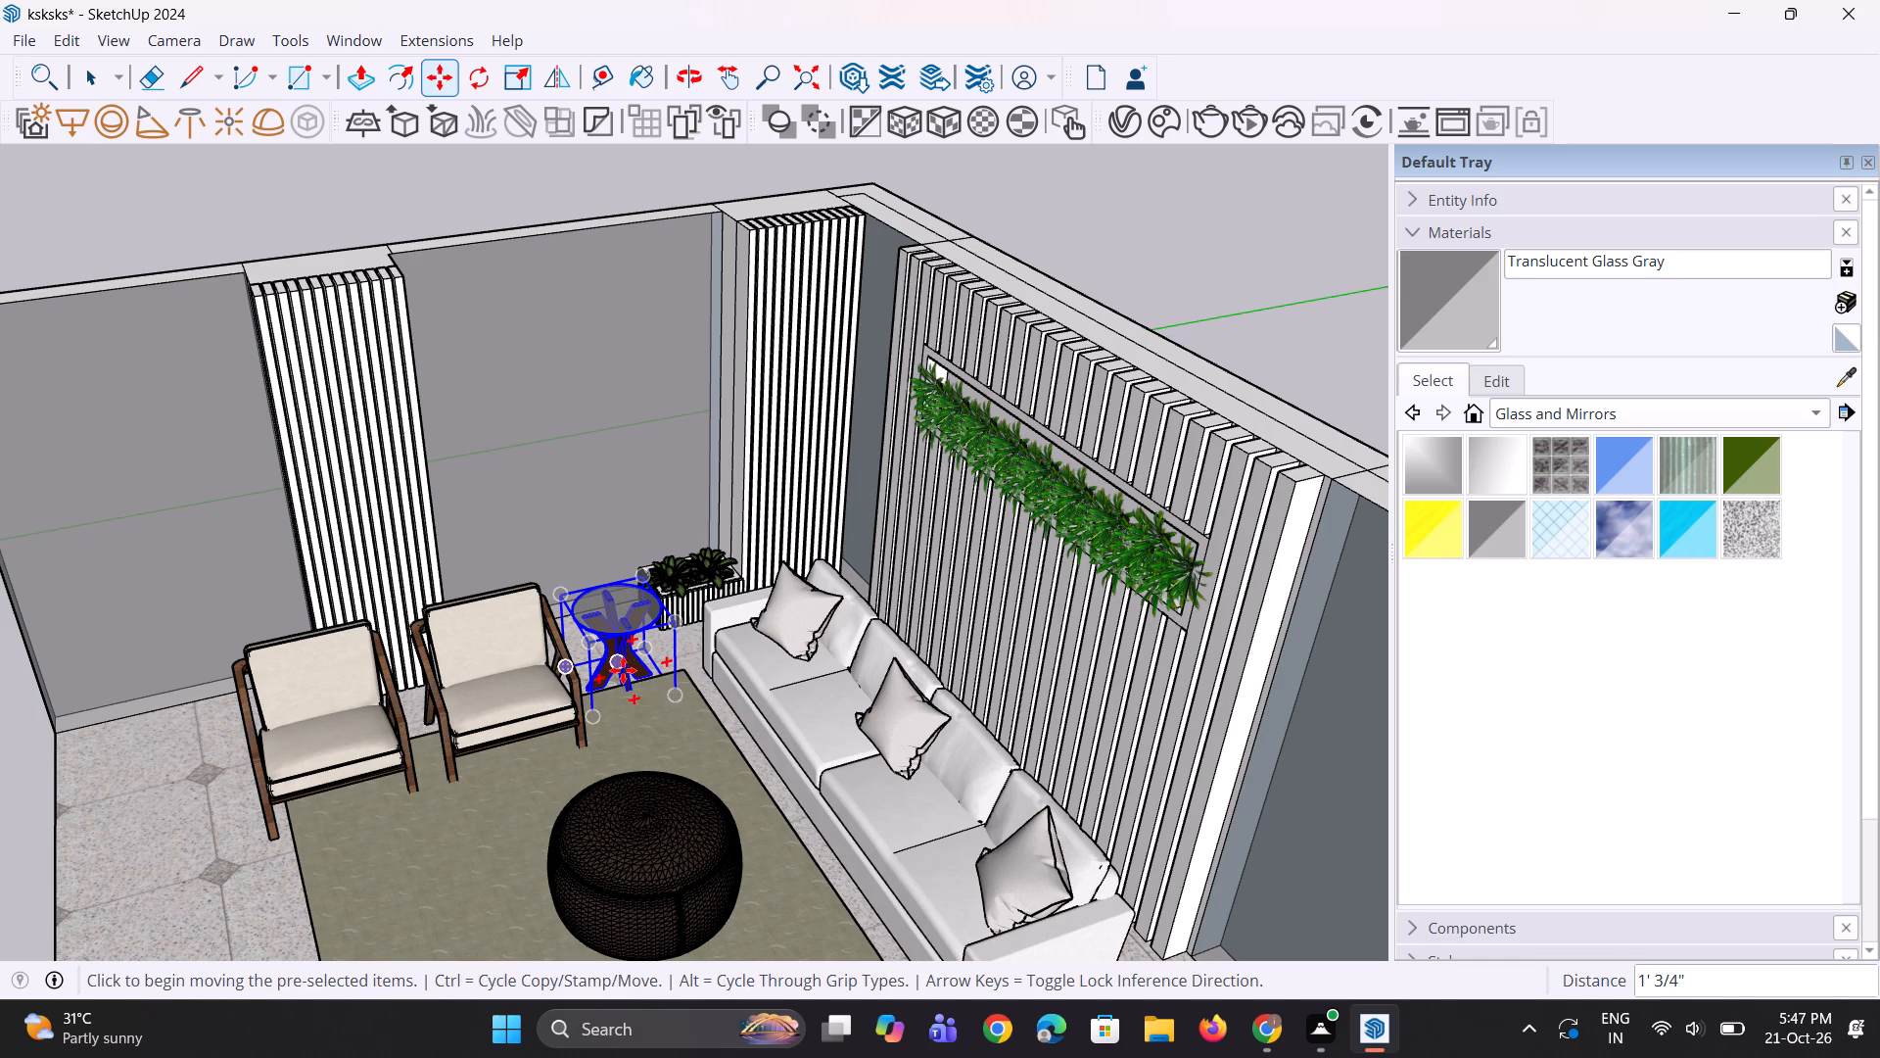
middle_drag(625, 731, 899, 774)
key(Escape)
Move the side table slightly forward from the window wall so its front leg stands on the rug's edge, and deselect it.
scroll(676, 691, up, 17)
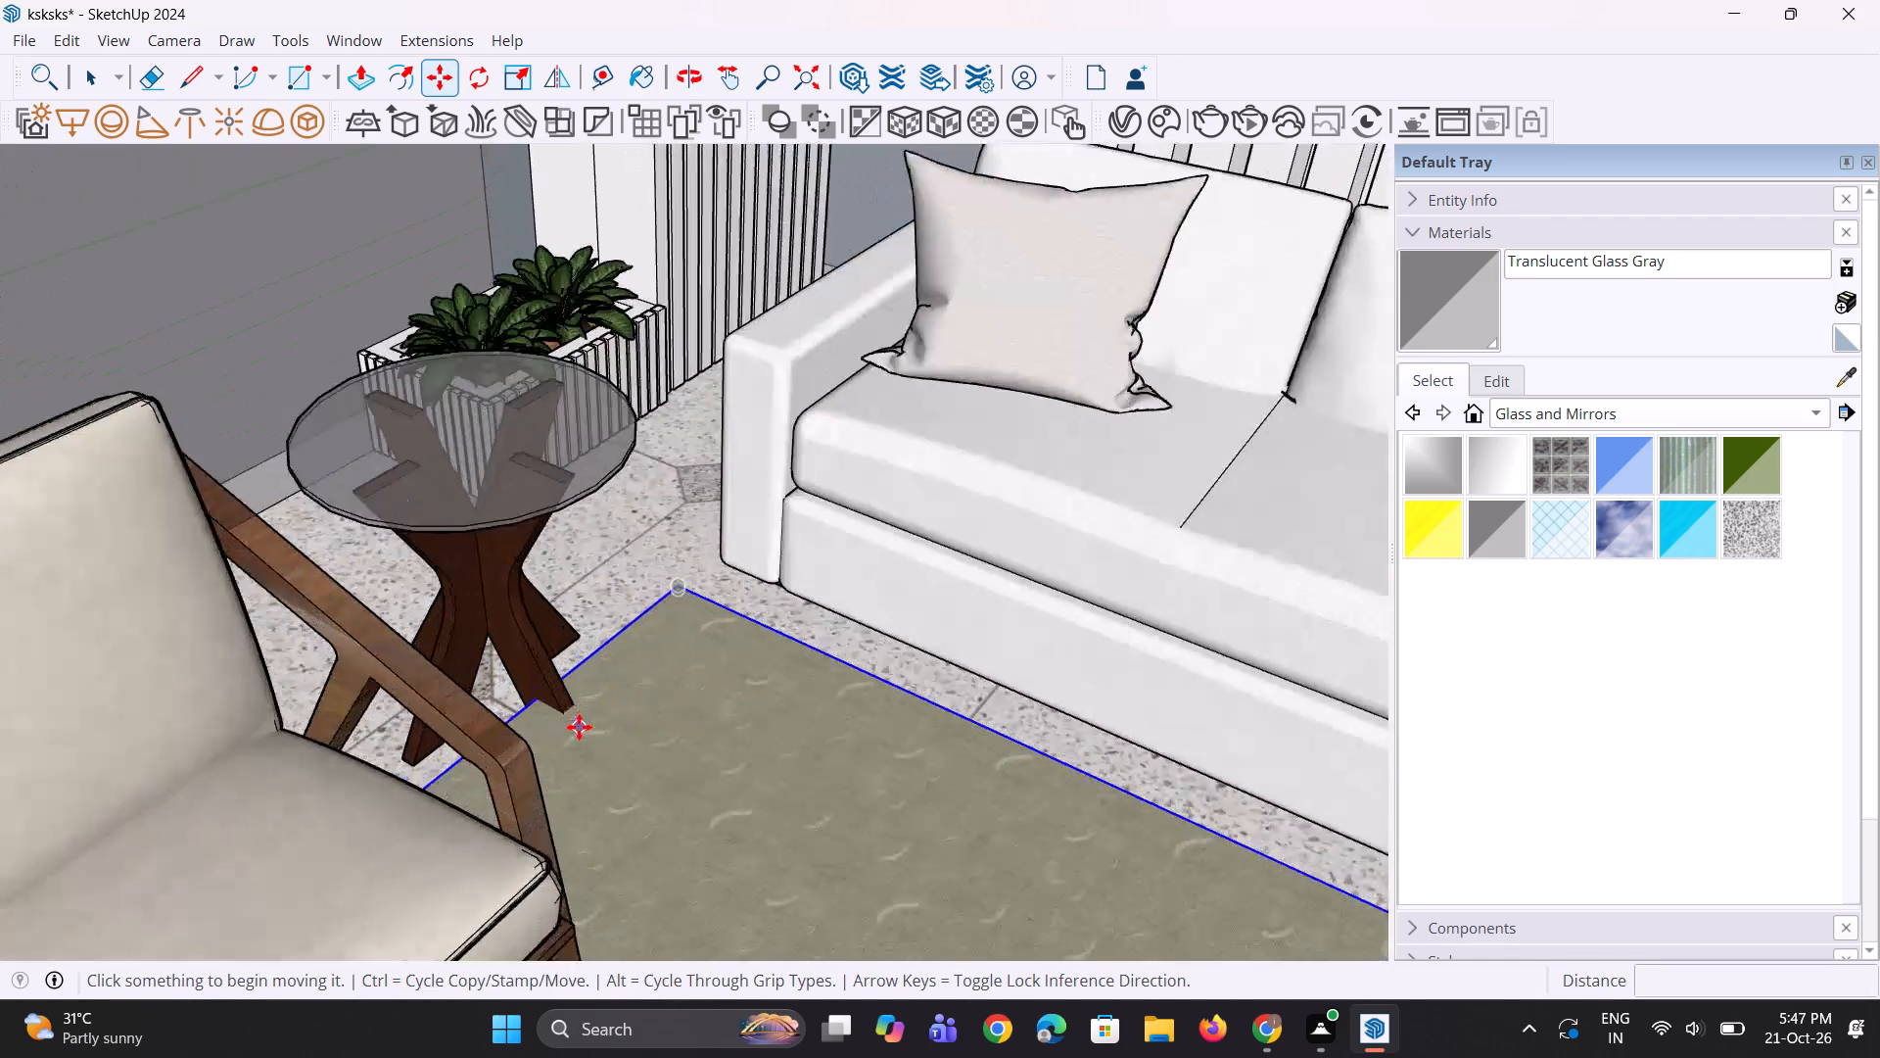
scroll(579, 727, up, 6)
click(550, 651)
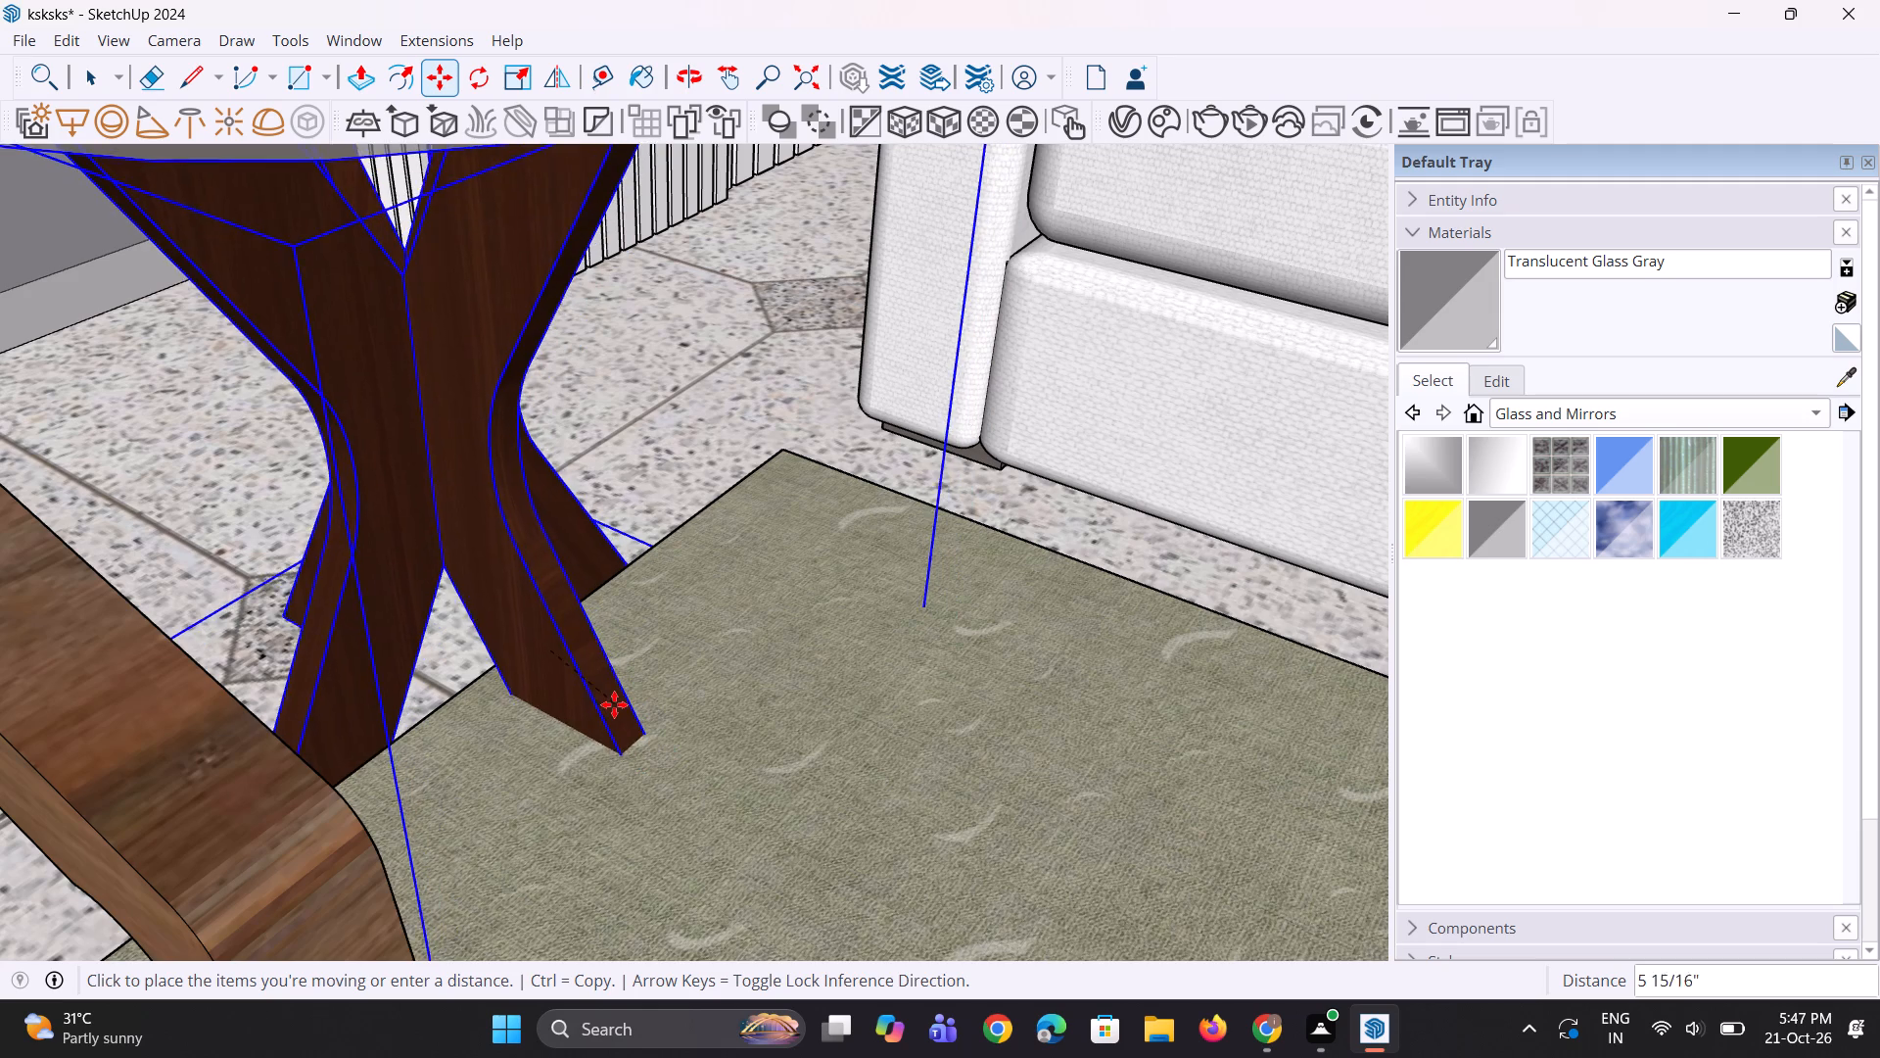
click(633, 701)
scroll(650, 735, down, 7)
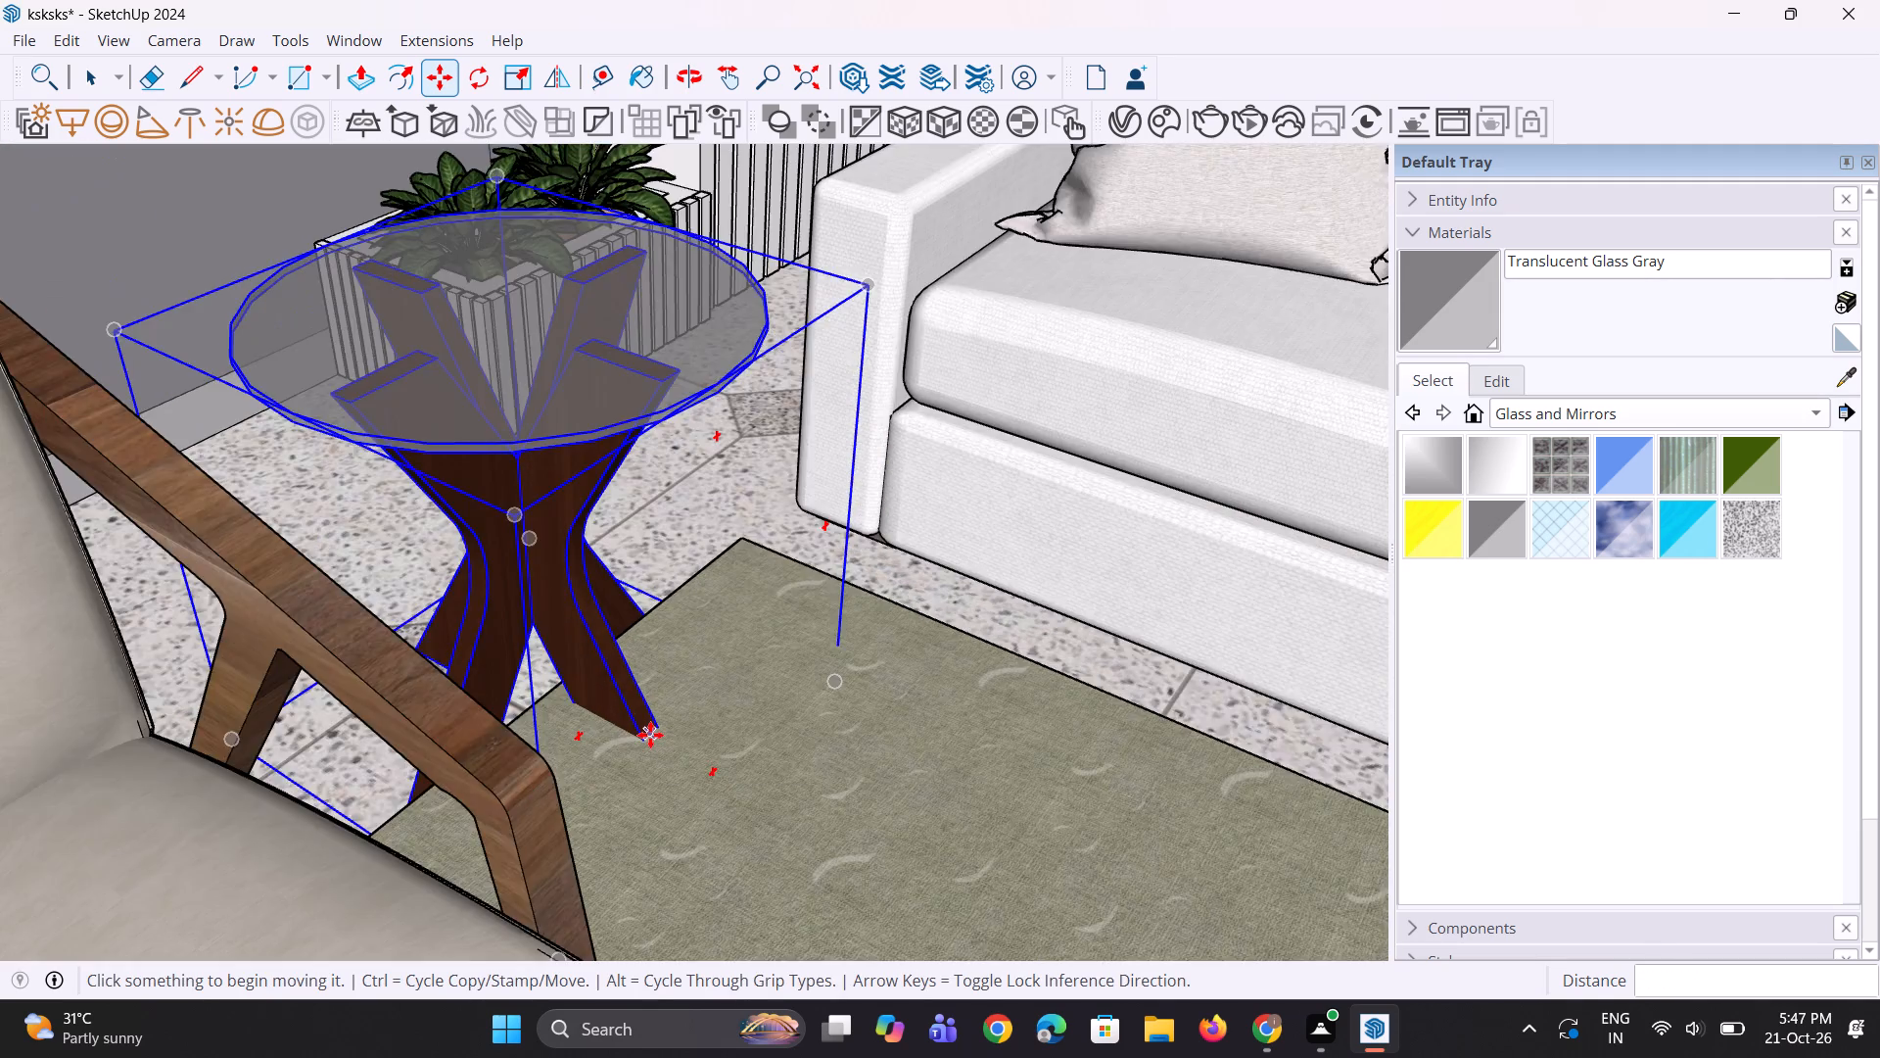
scroll(650, 735, down, 10)
middle_drag(650, 735, 552, 675)
scroll(551, 680, down, 5)
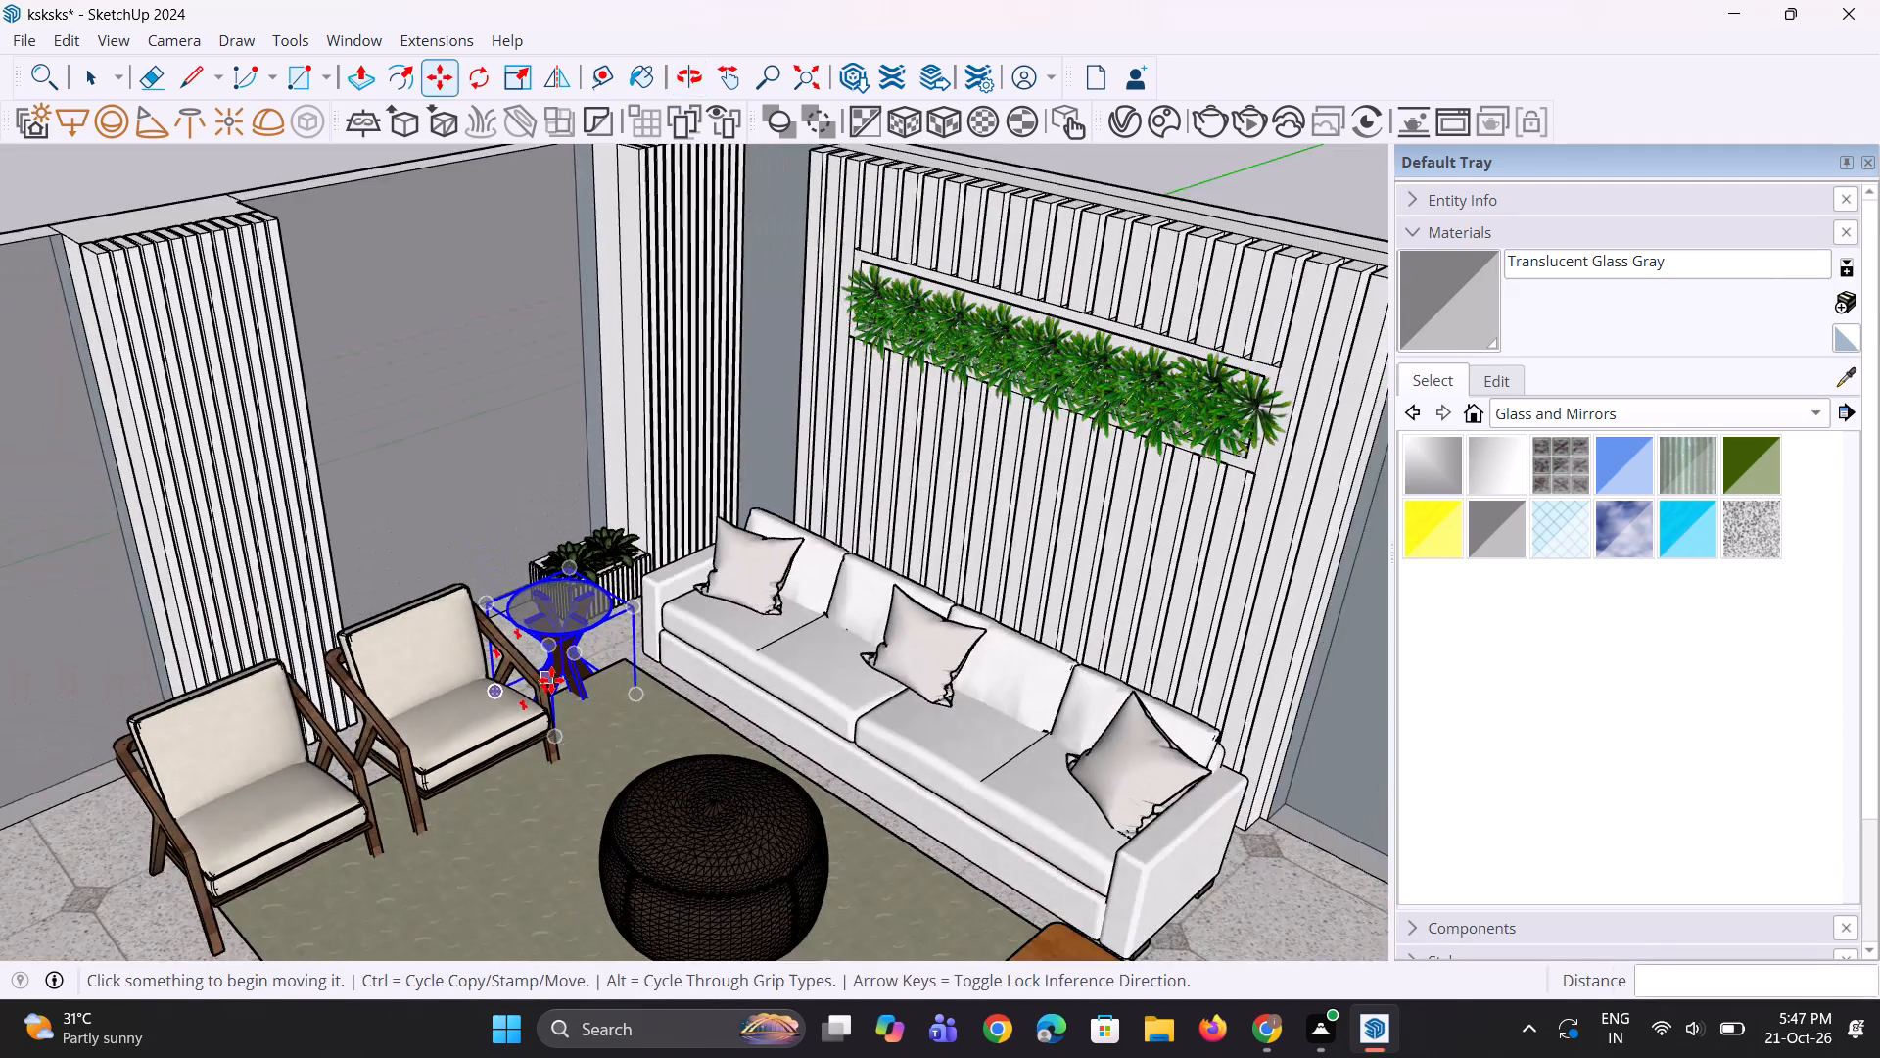
scroll(551, 680, down, 11)
key(Escape)
key(Escape)
click(776, 380)
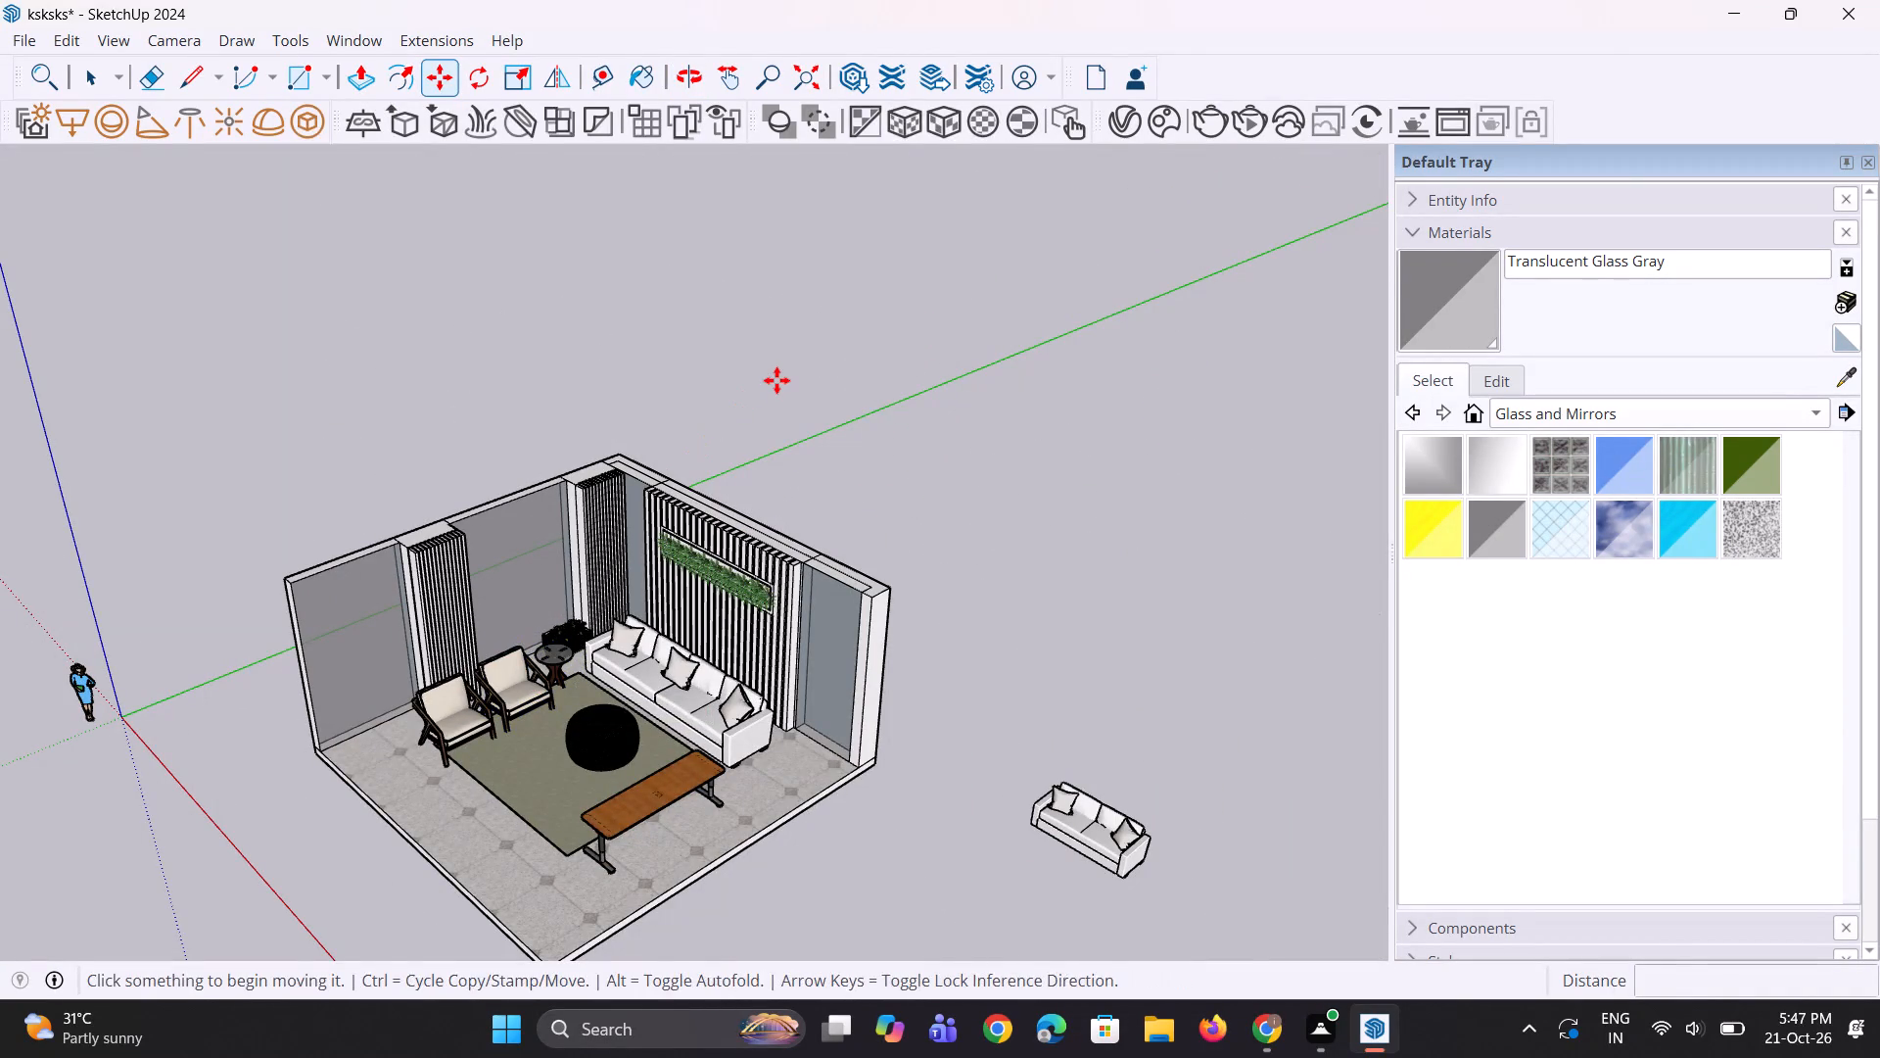
key(space)
key(space)
key(space)
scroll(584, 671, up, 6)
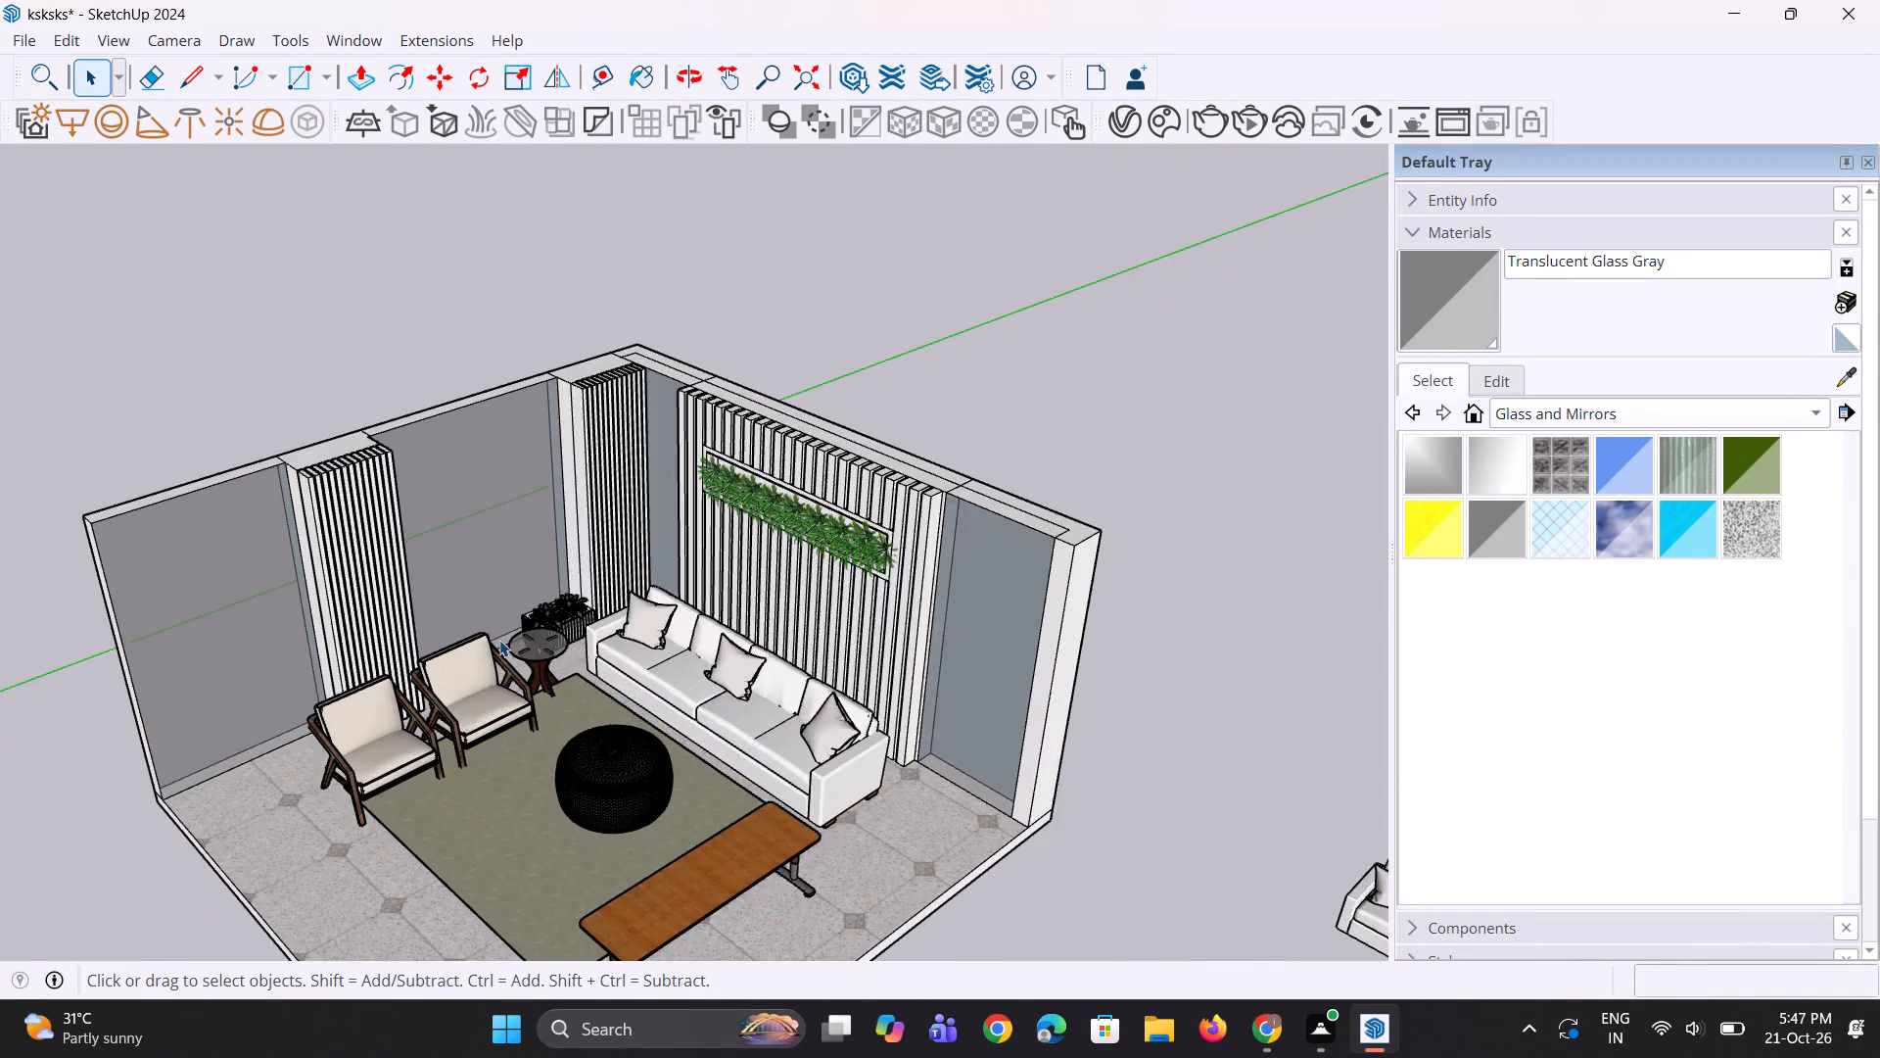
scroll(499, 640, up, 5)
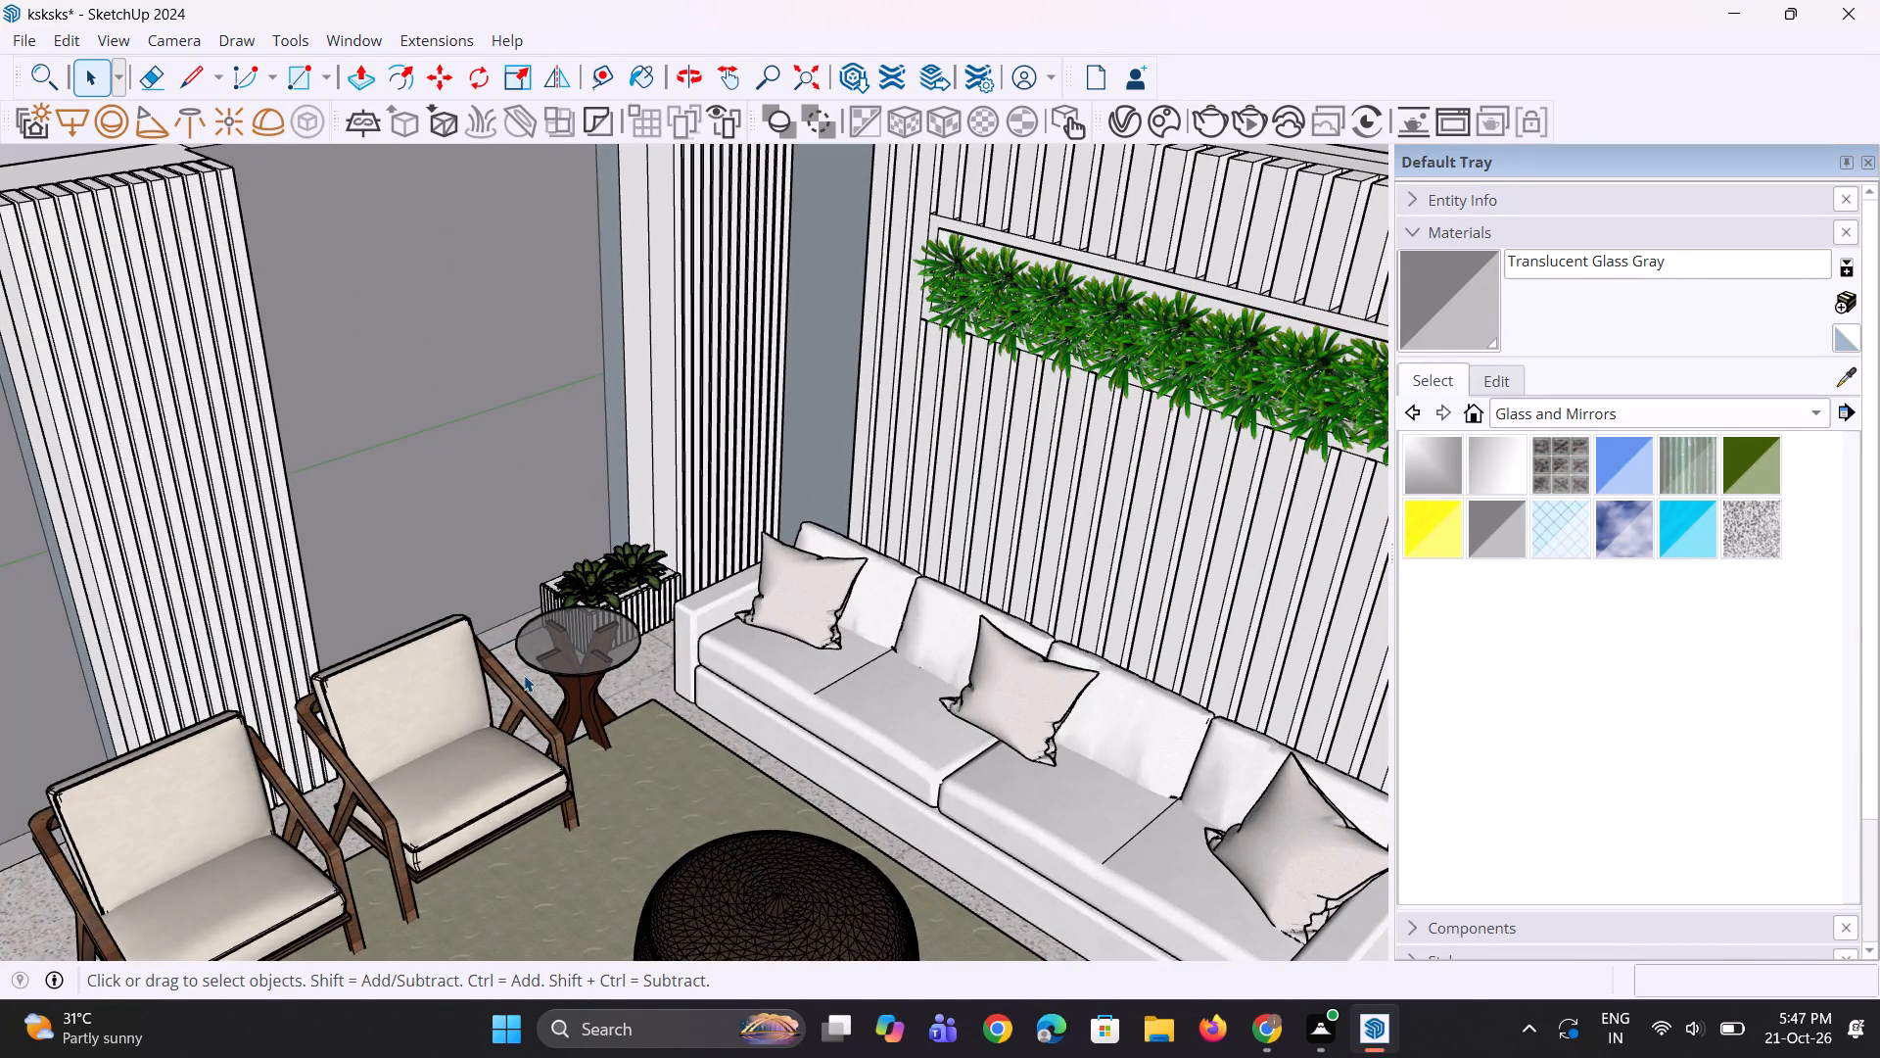
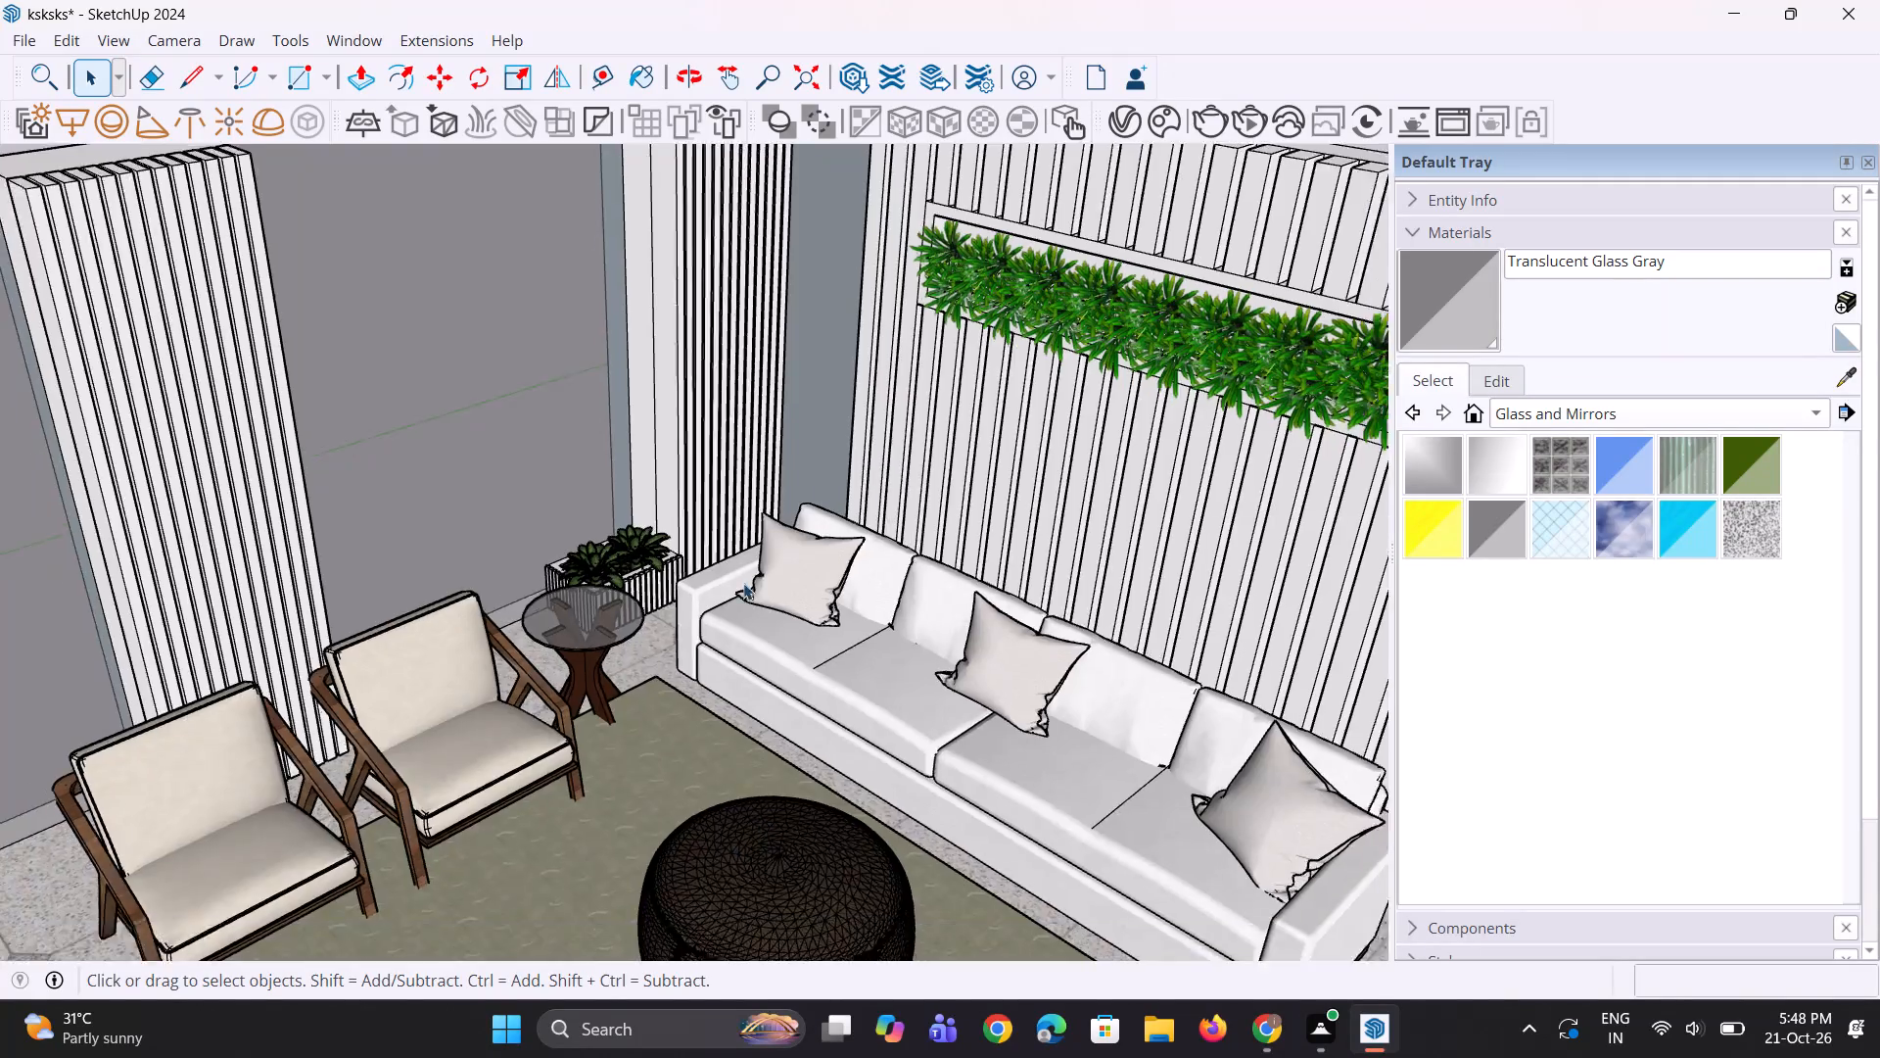
Delete the spare white sofa standing outside the room.
scroll(743, 583, down, 8)
middle_drag(725, 847, 726, 929)
scroll(755, 844, up, 1)
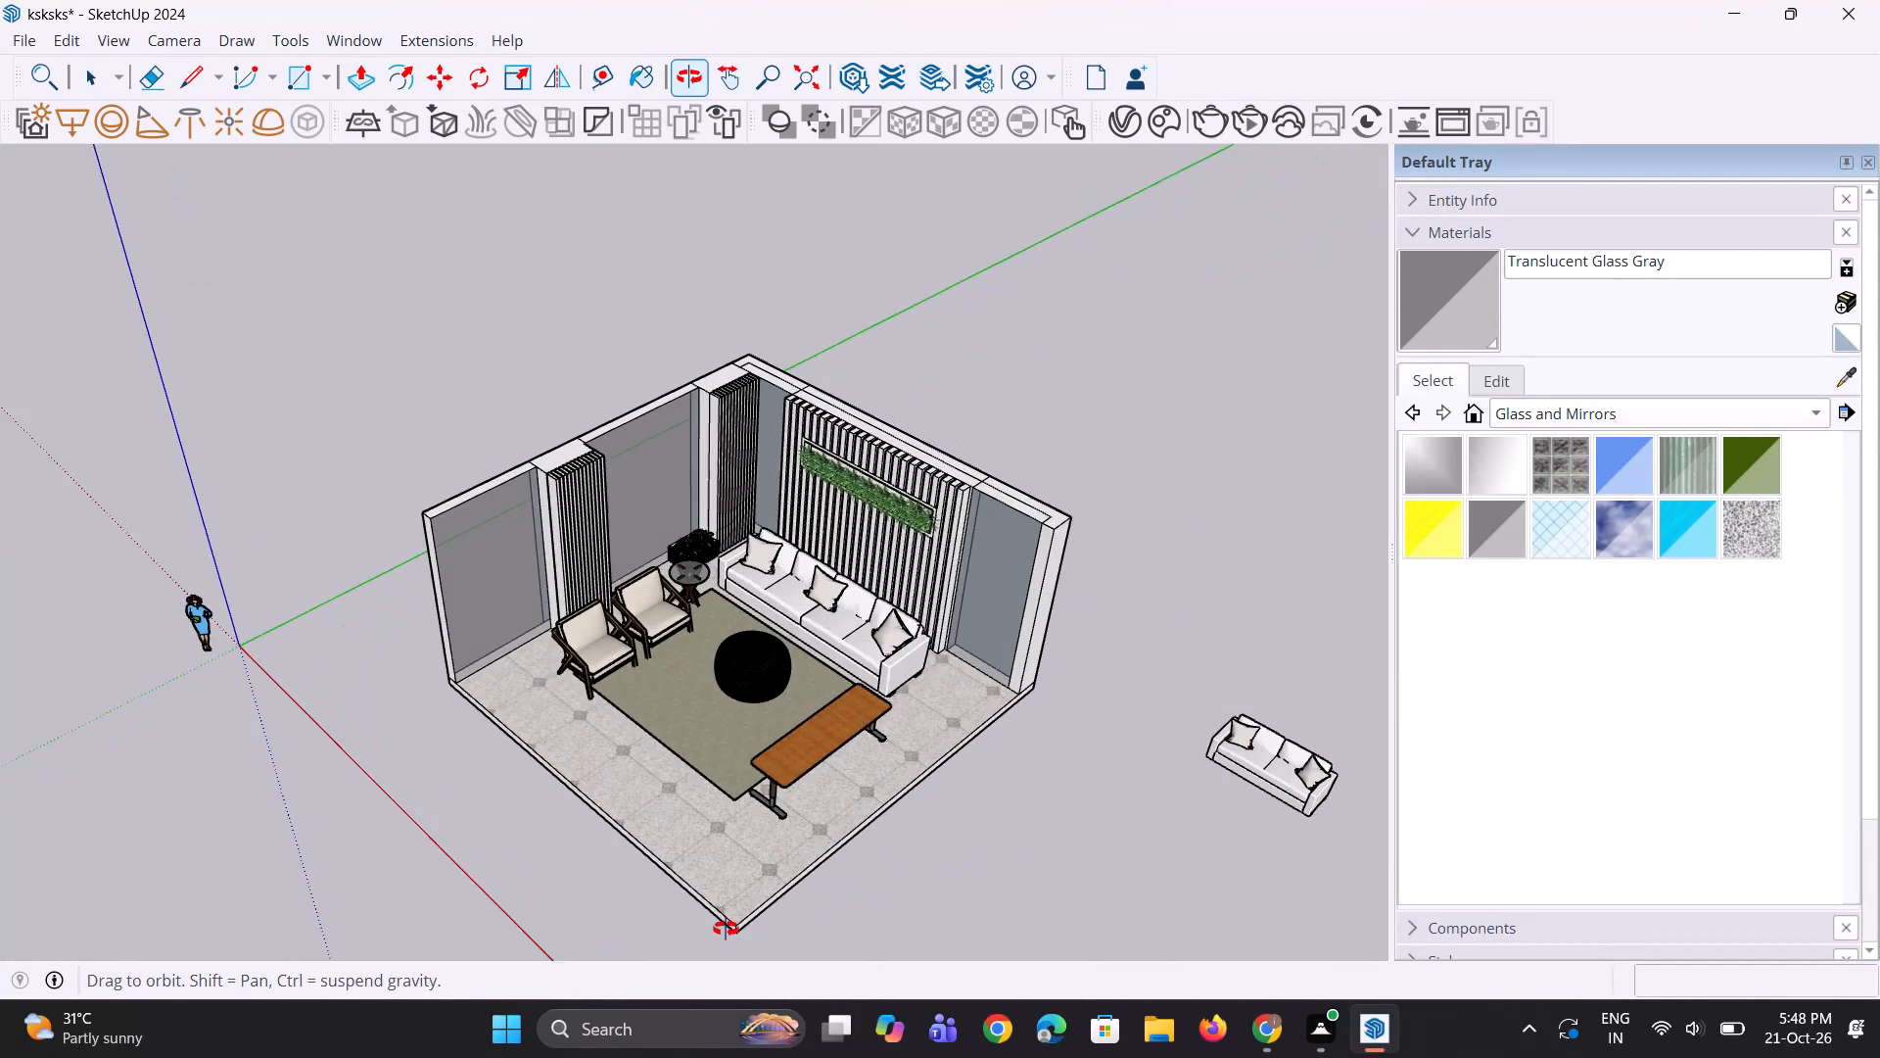
middle_drag(726, 929, 721, 927)
scroll(1292, 707, up, 2)
click(1277, 771)
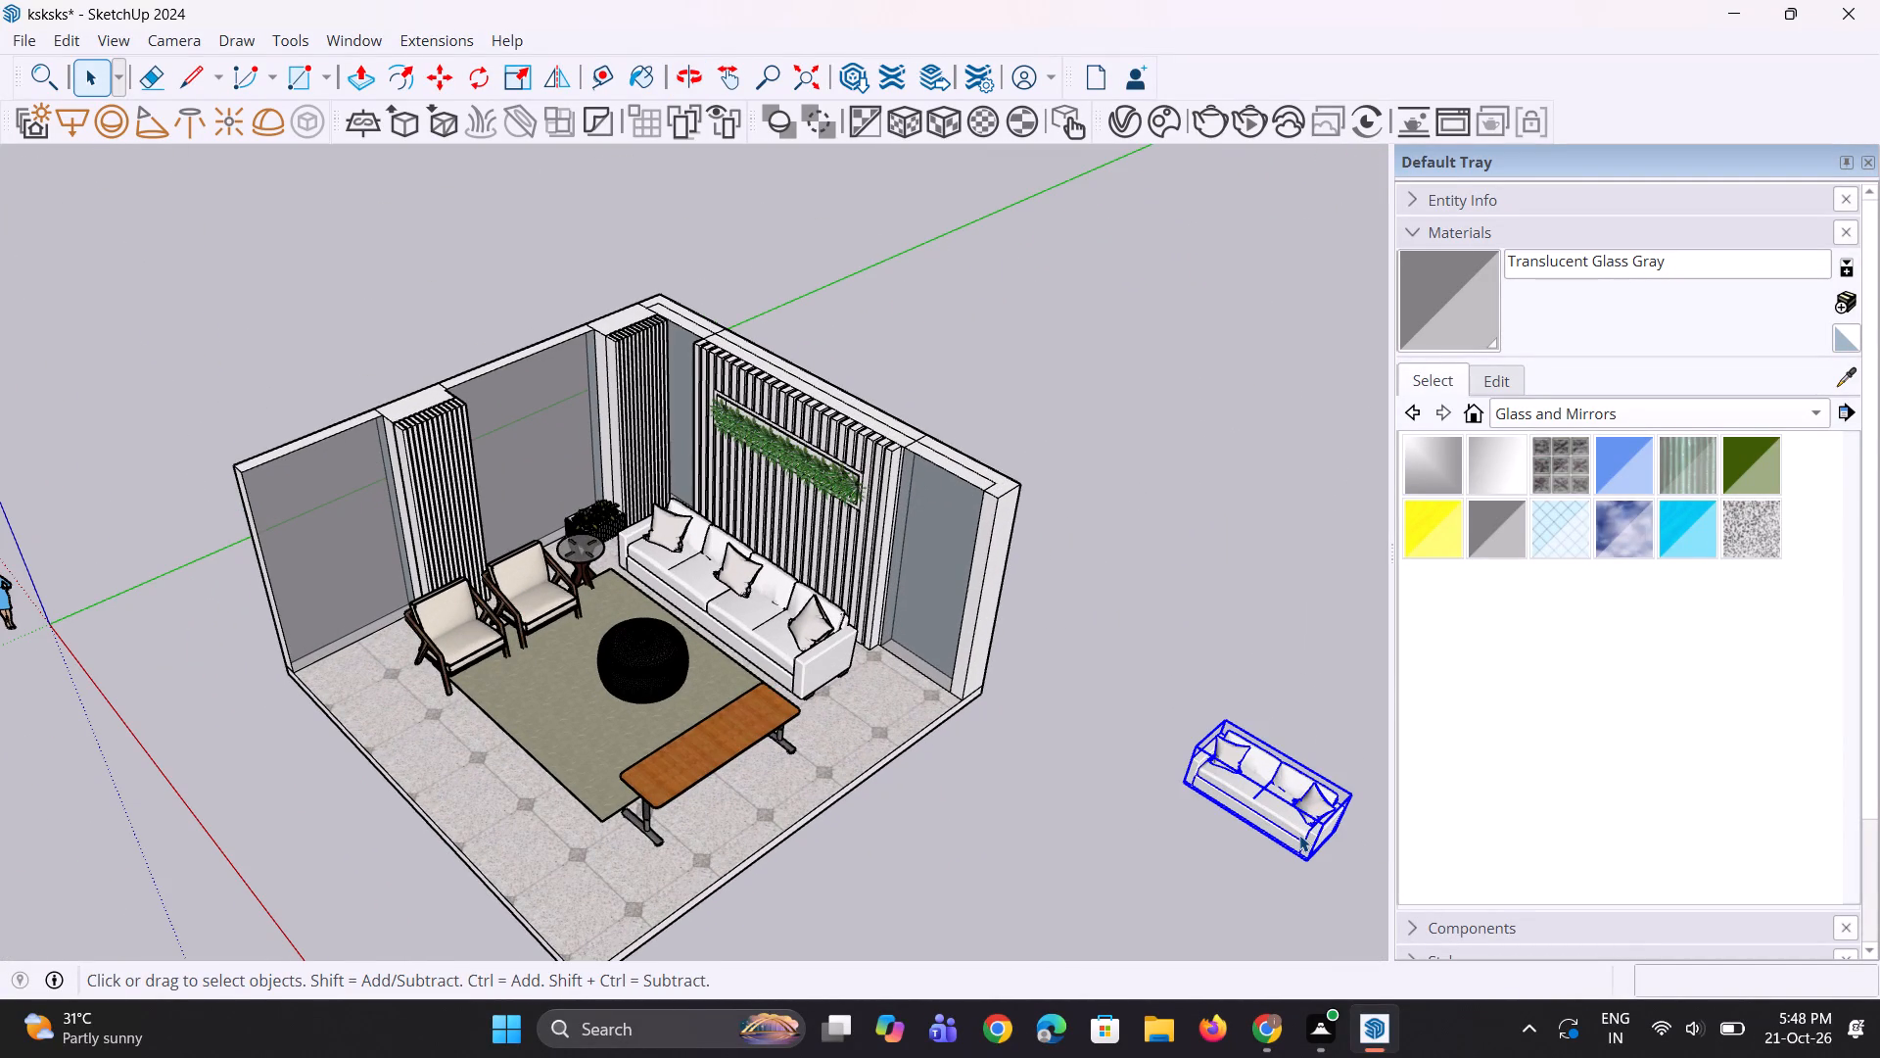
key(Delete)
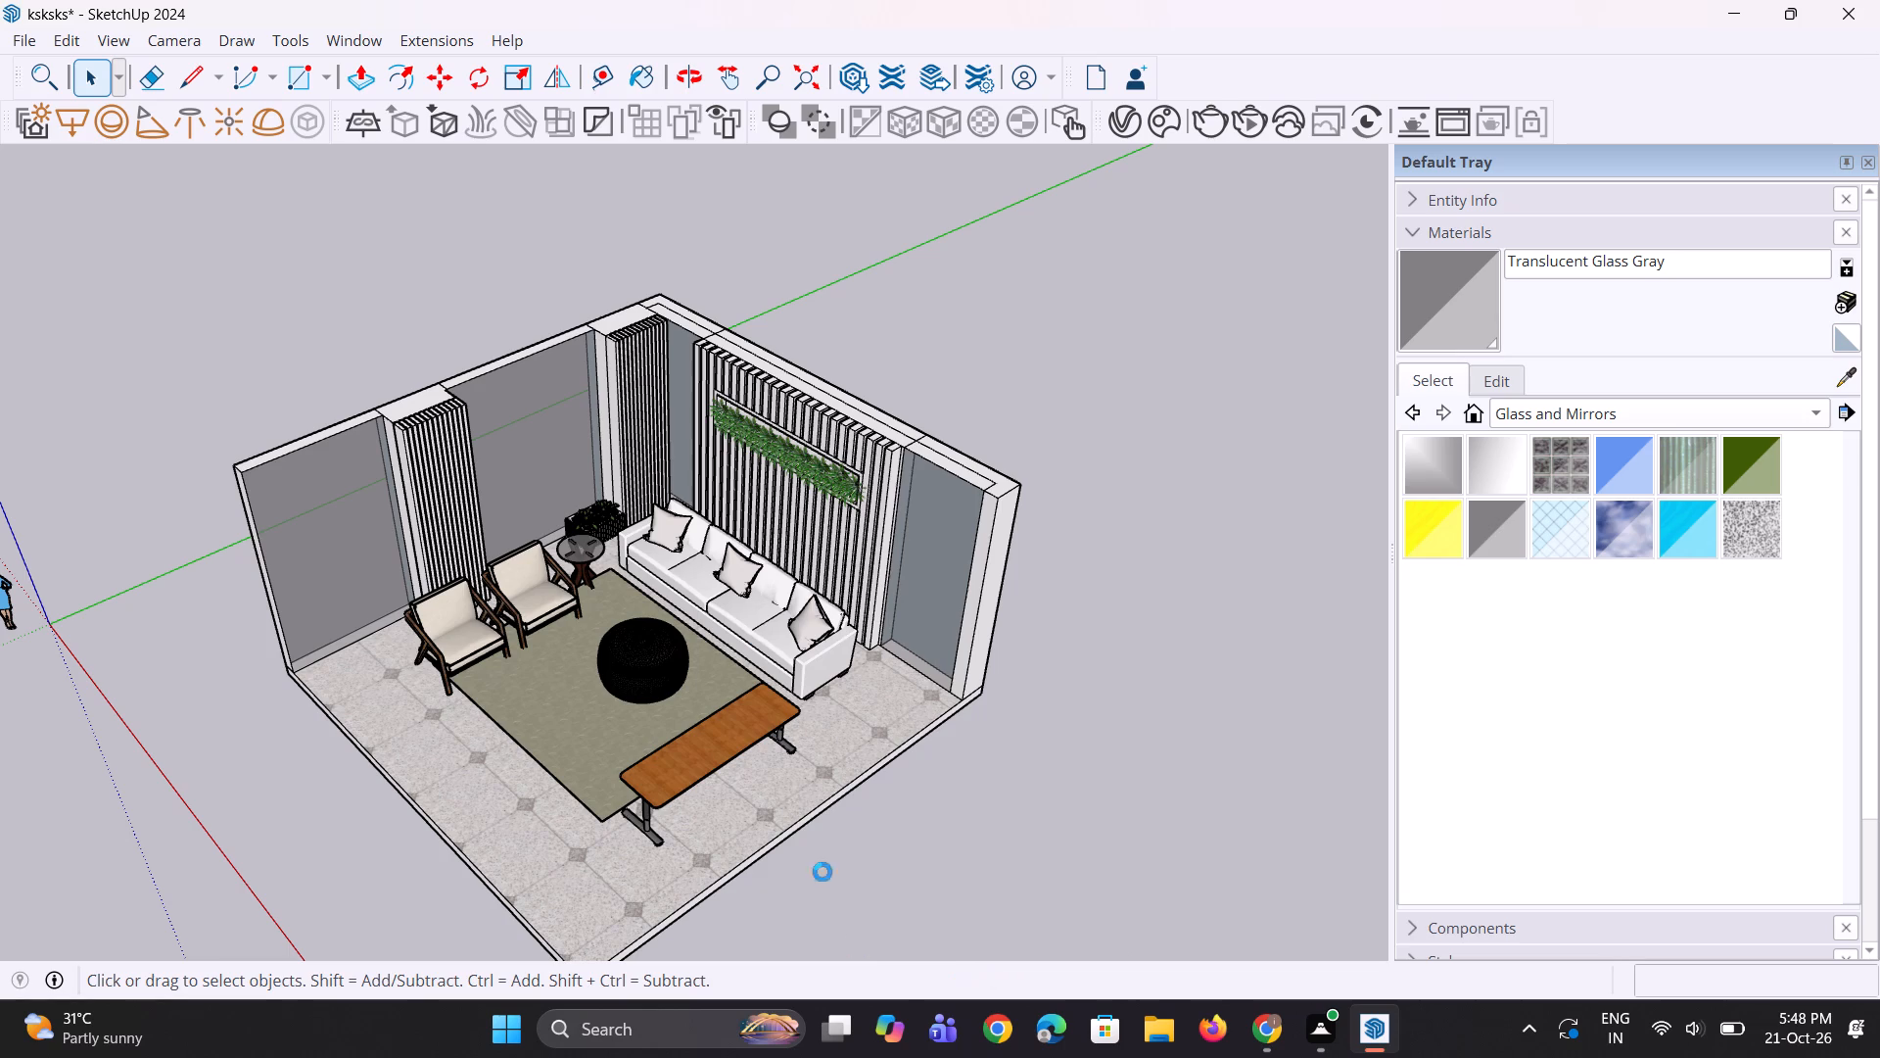
Raise the three outer top sections of the wall behind the sofa by 2' 4 1/2" with Push/Pull.
scroll(757, 633, down, 4)
middle_drag(780, 738, 764, 684)
scroll(985, 361, up, 3)
scroll(960, 481, up, 2)
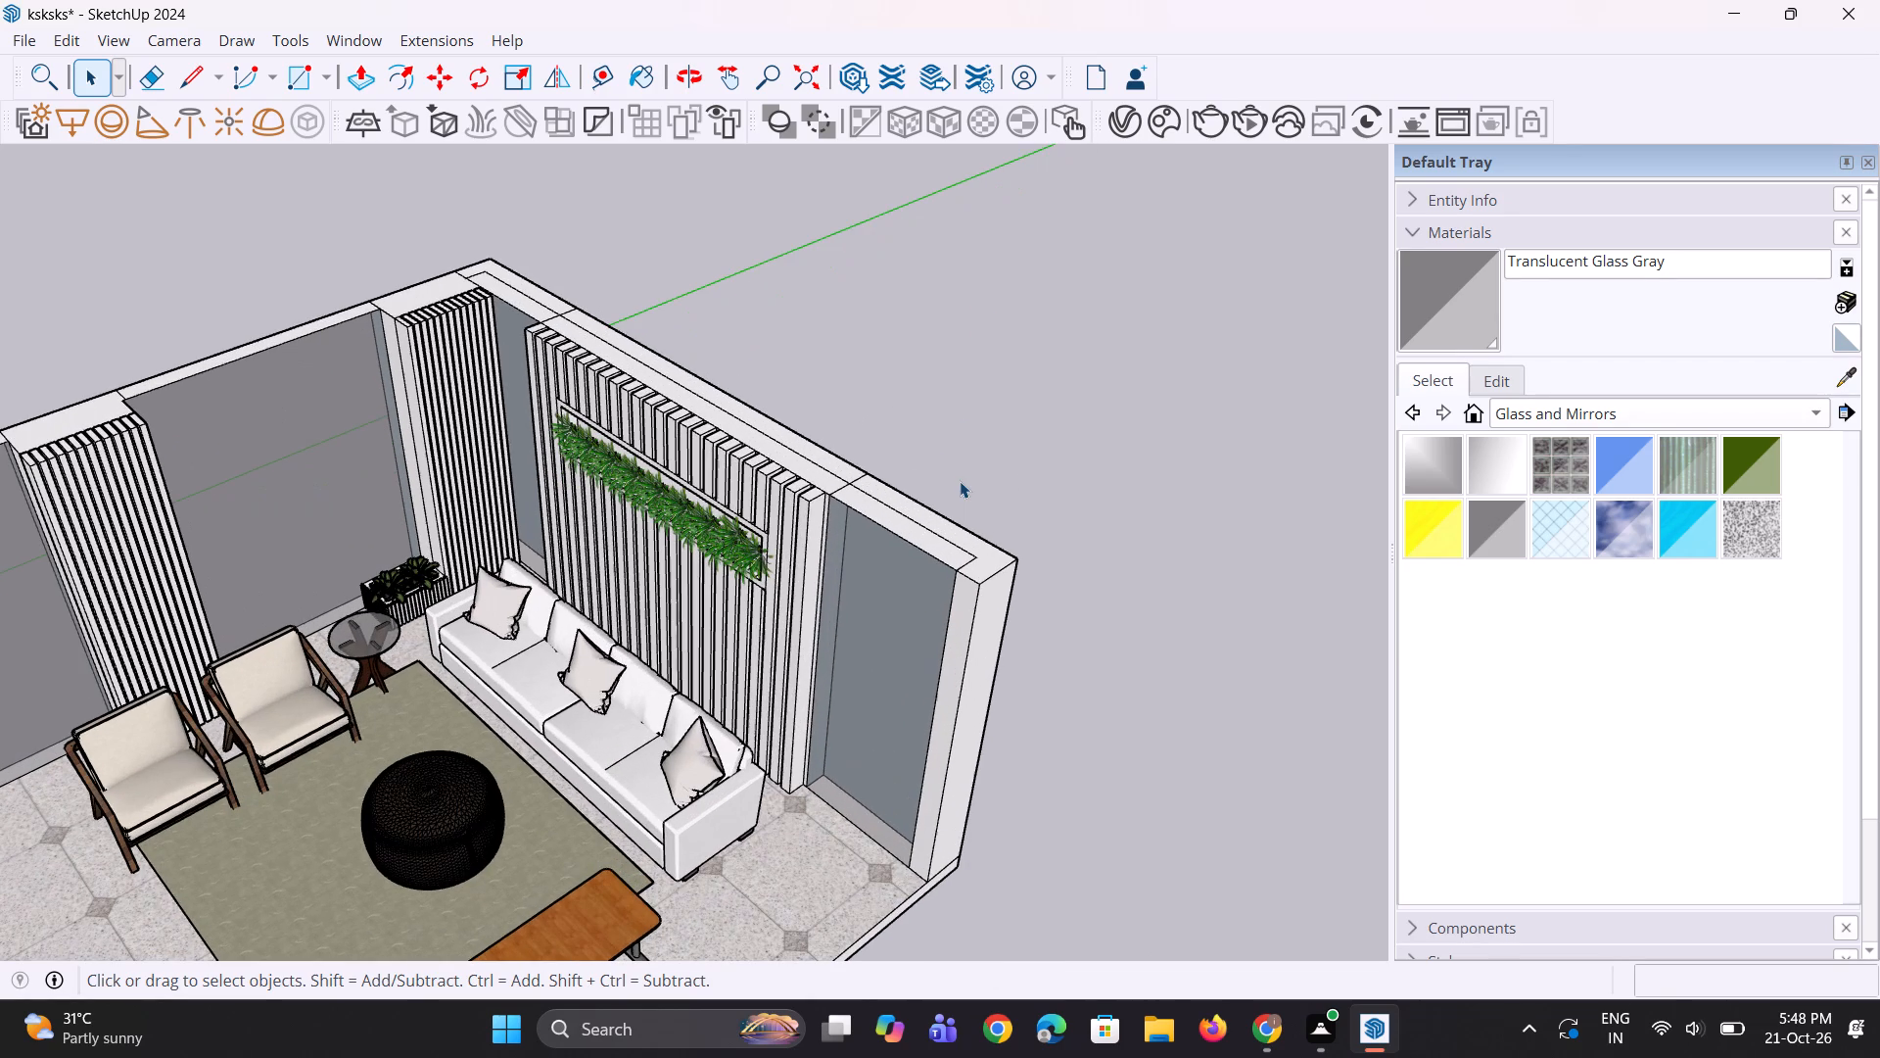
key(p)
click(984, 546)
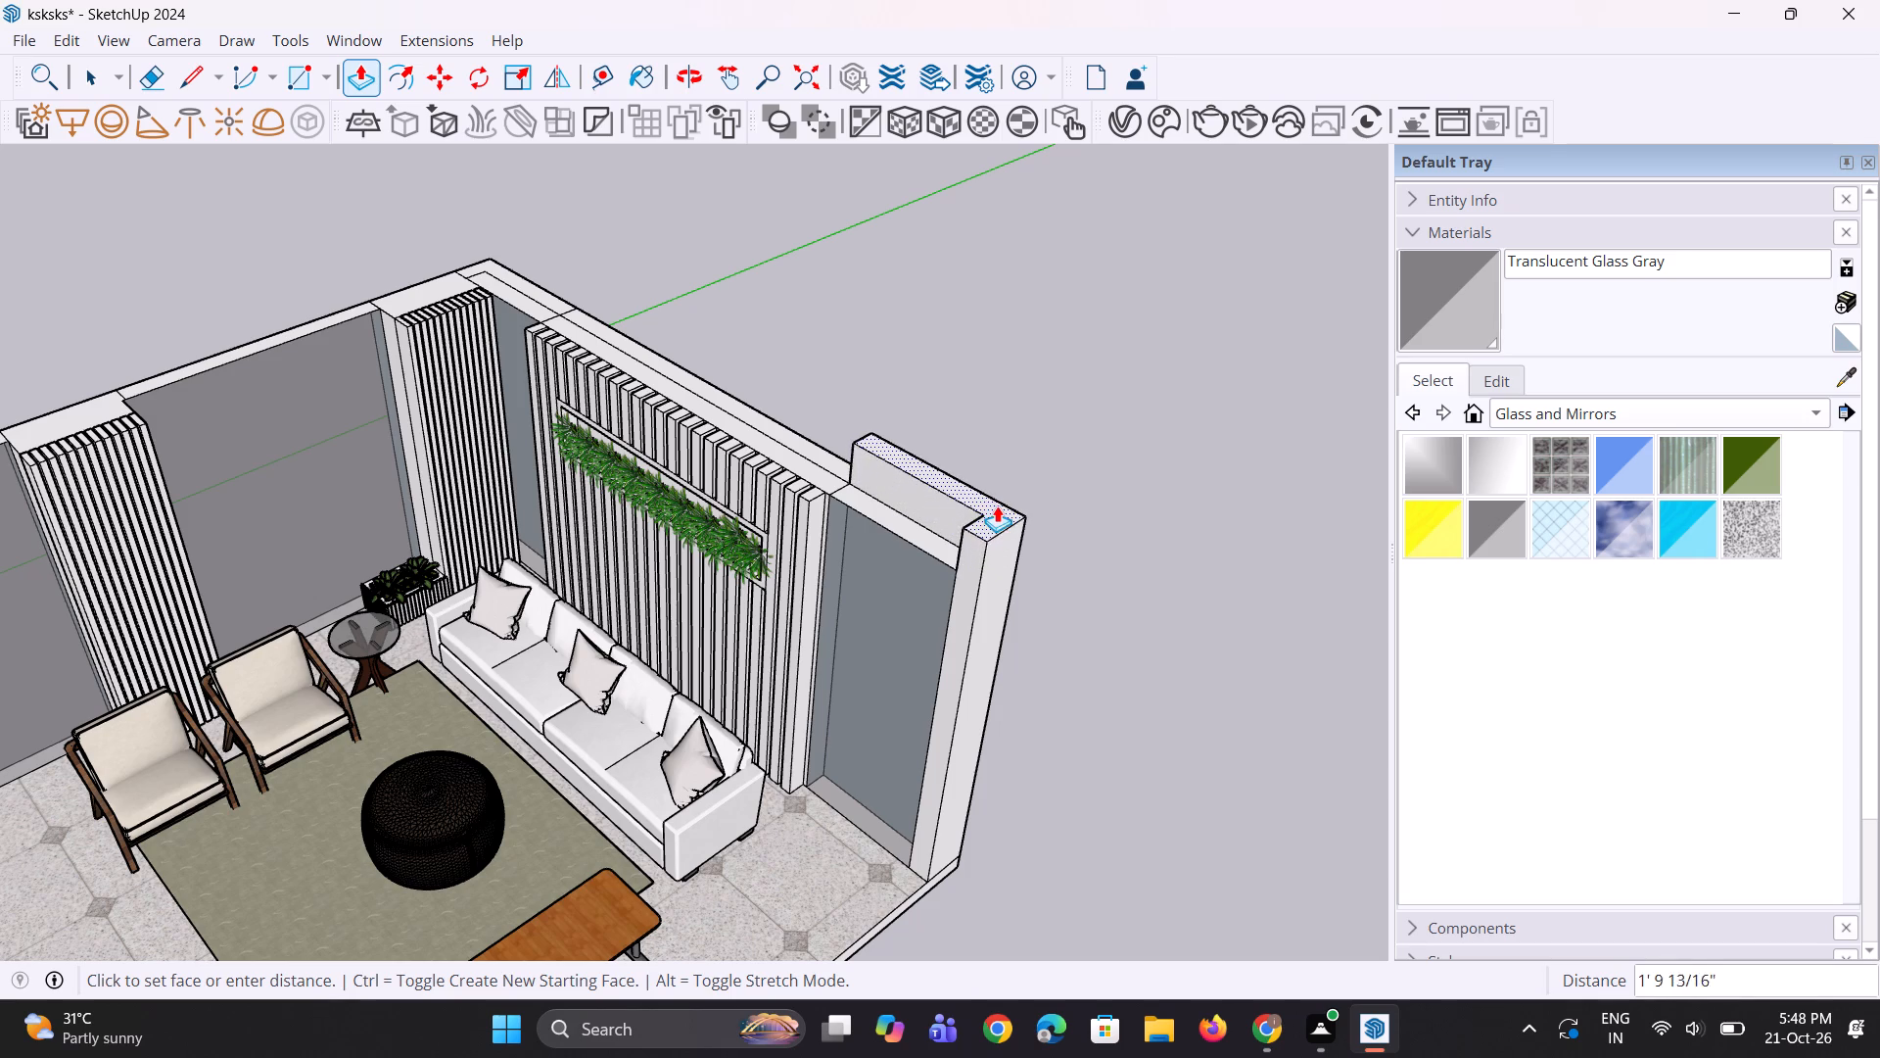
click(1003, 492)
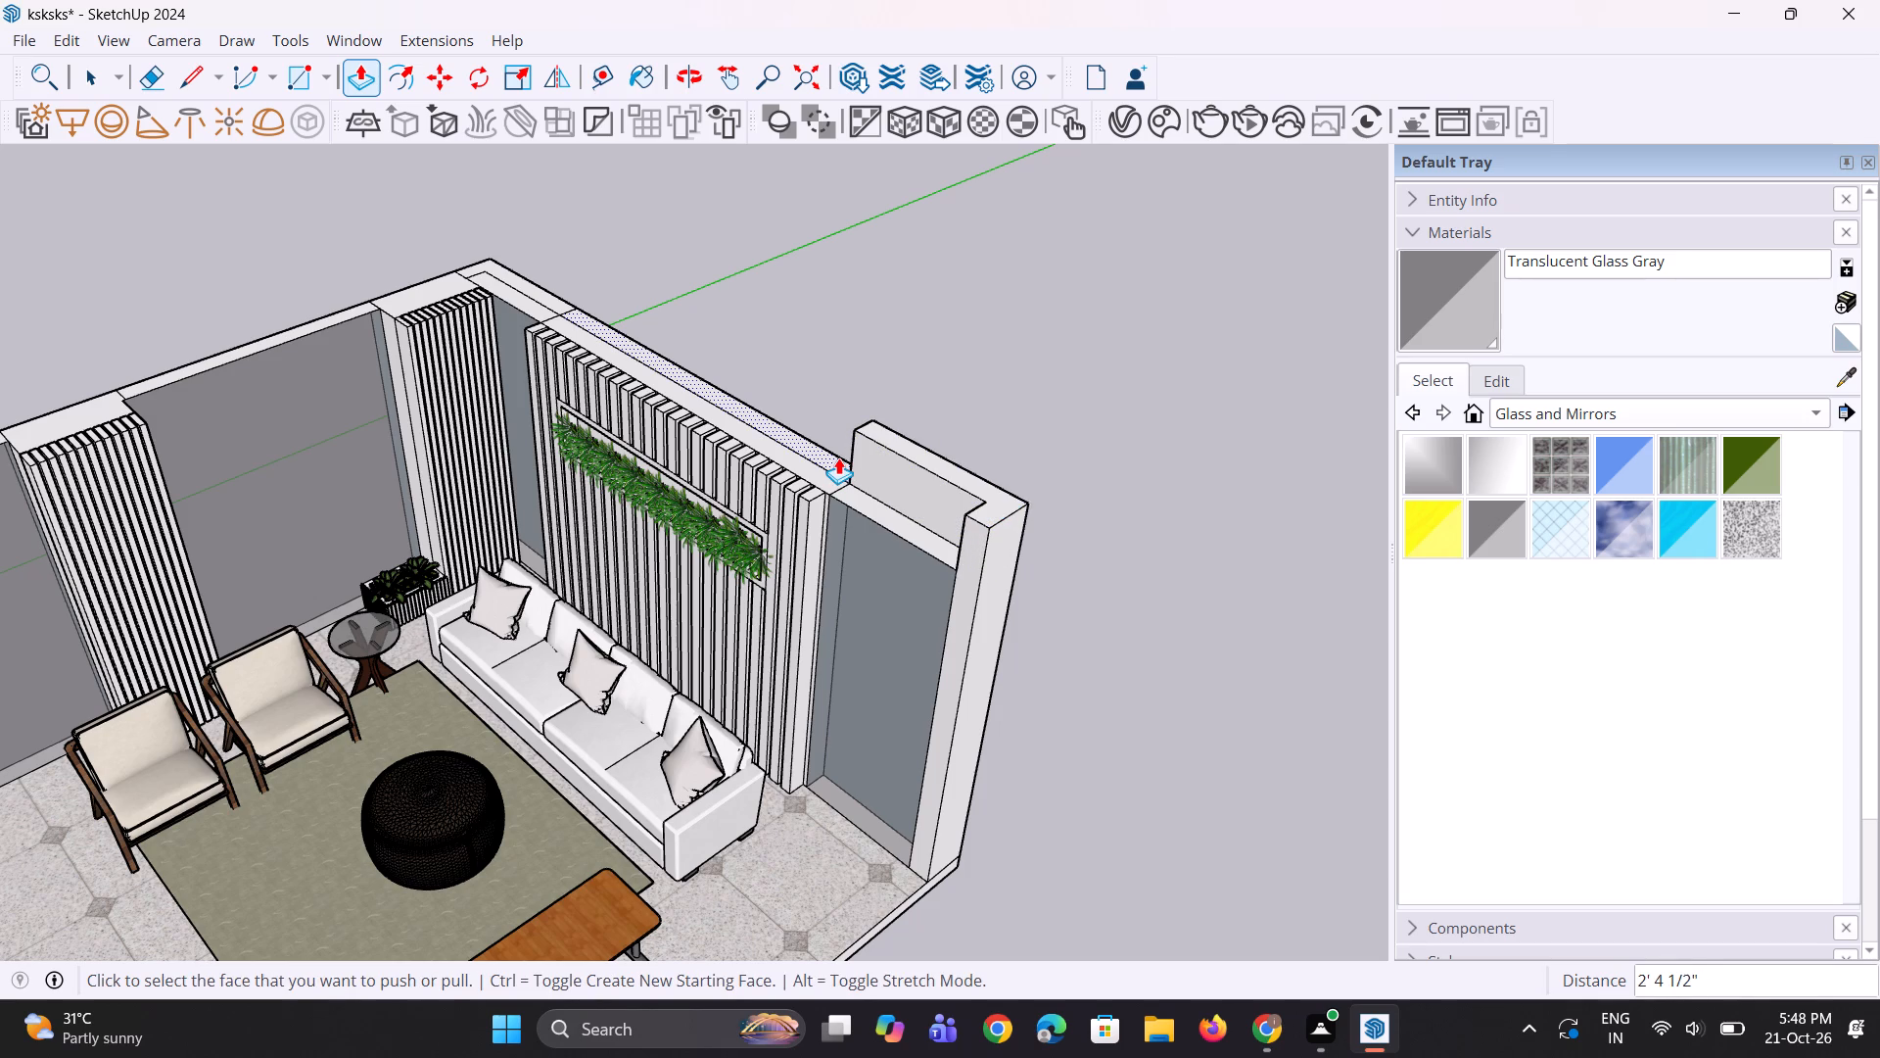
double_click(836, 457)
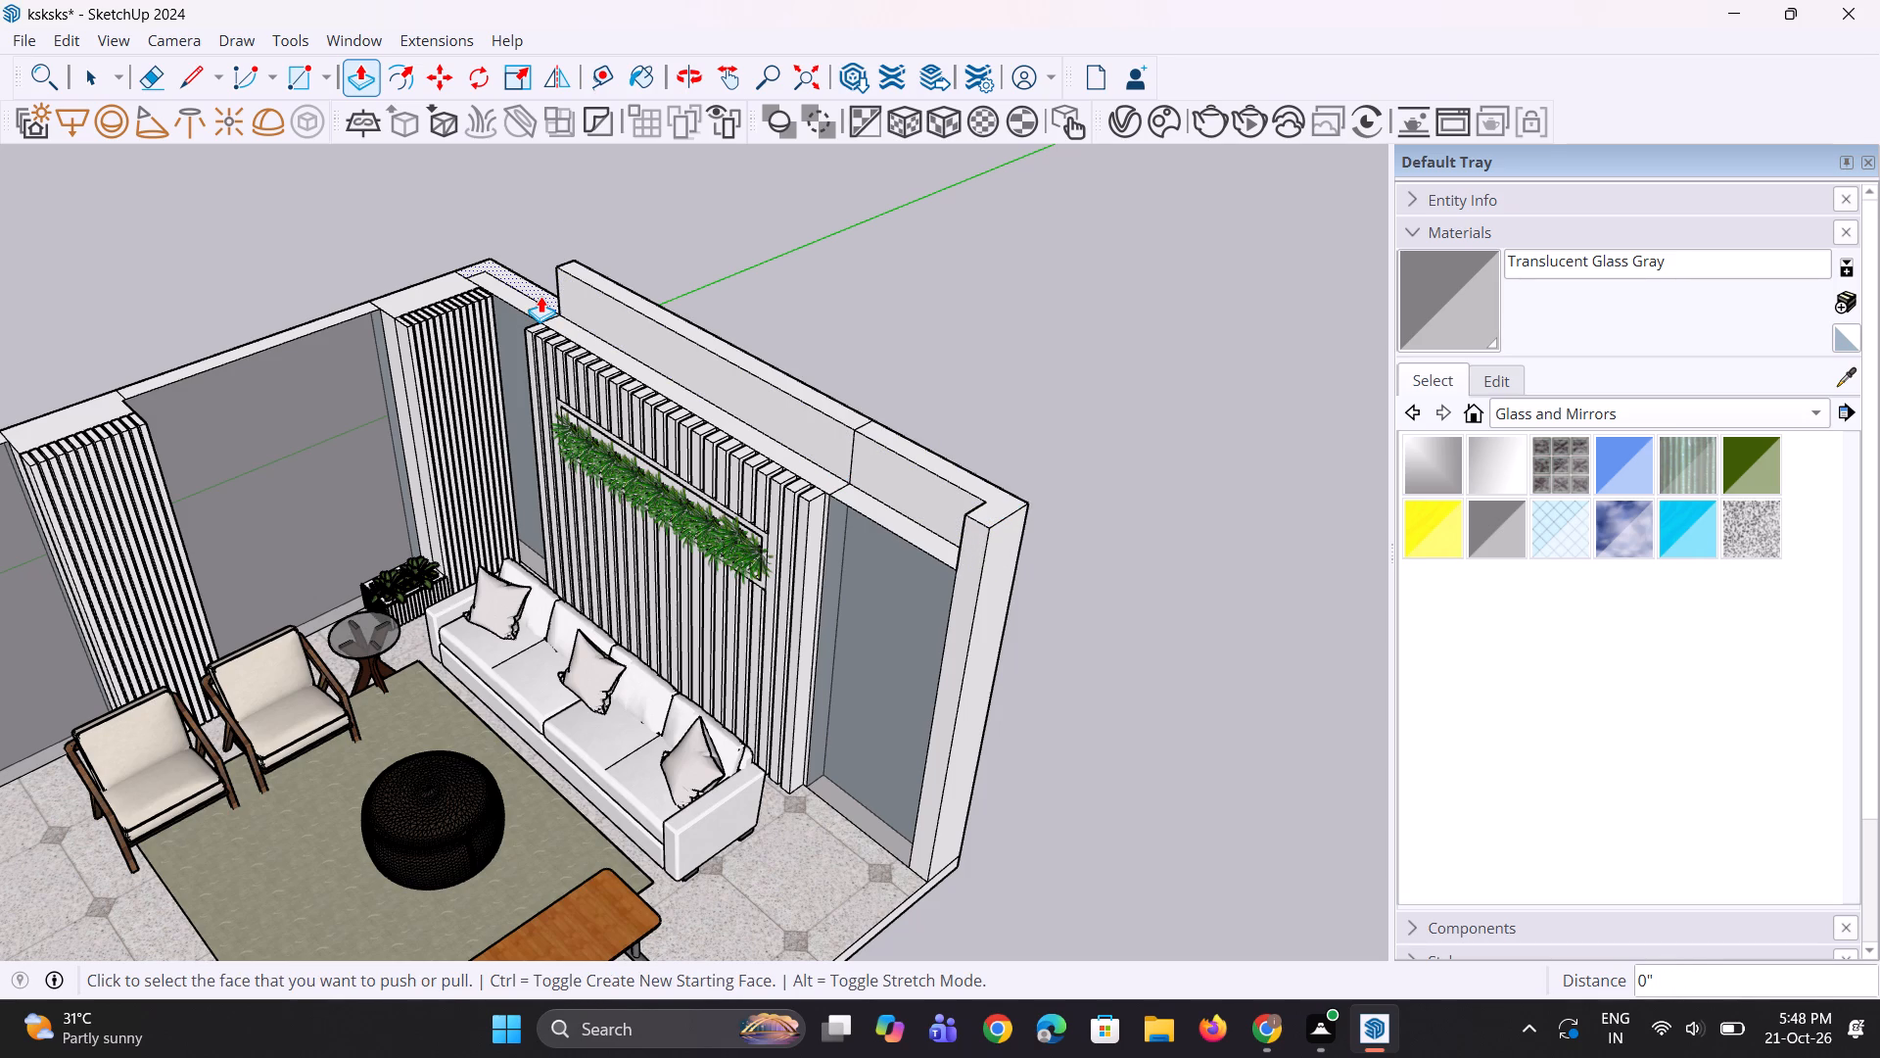
double_click(540, 296)
Split the corner slatted column's top with a 4' 8 11/16" line, and raise its outer strip and adjoining wall top by the same height.
middle_drag(406, 395, 555, 463)
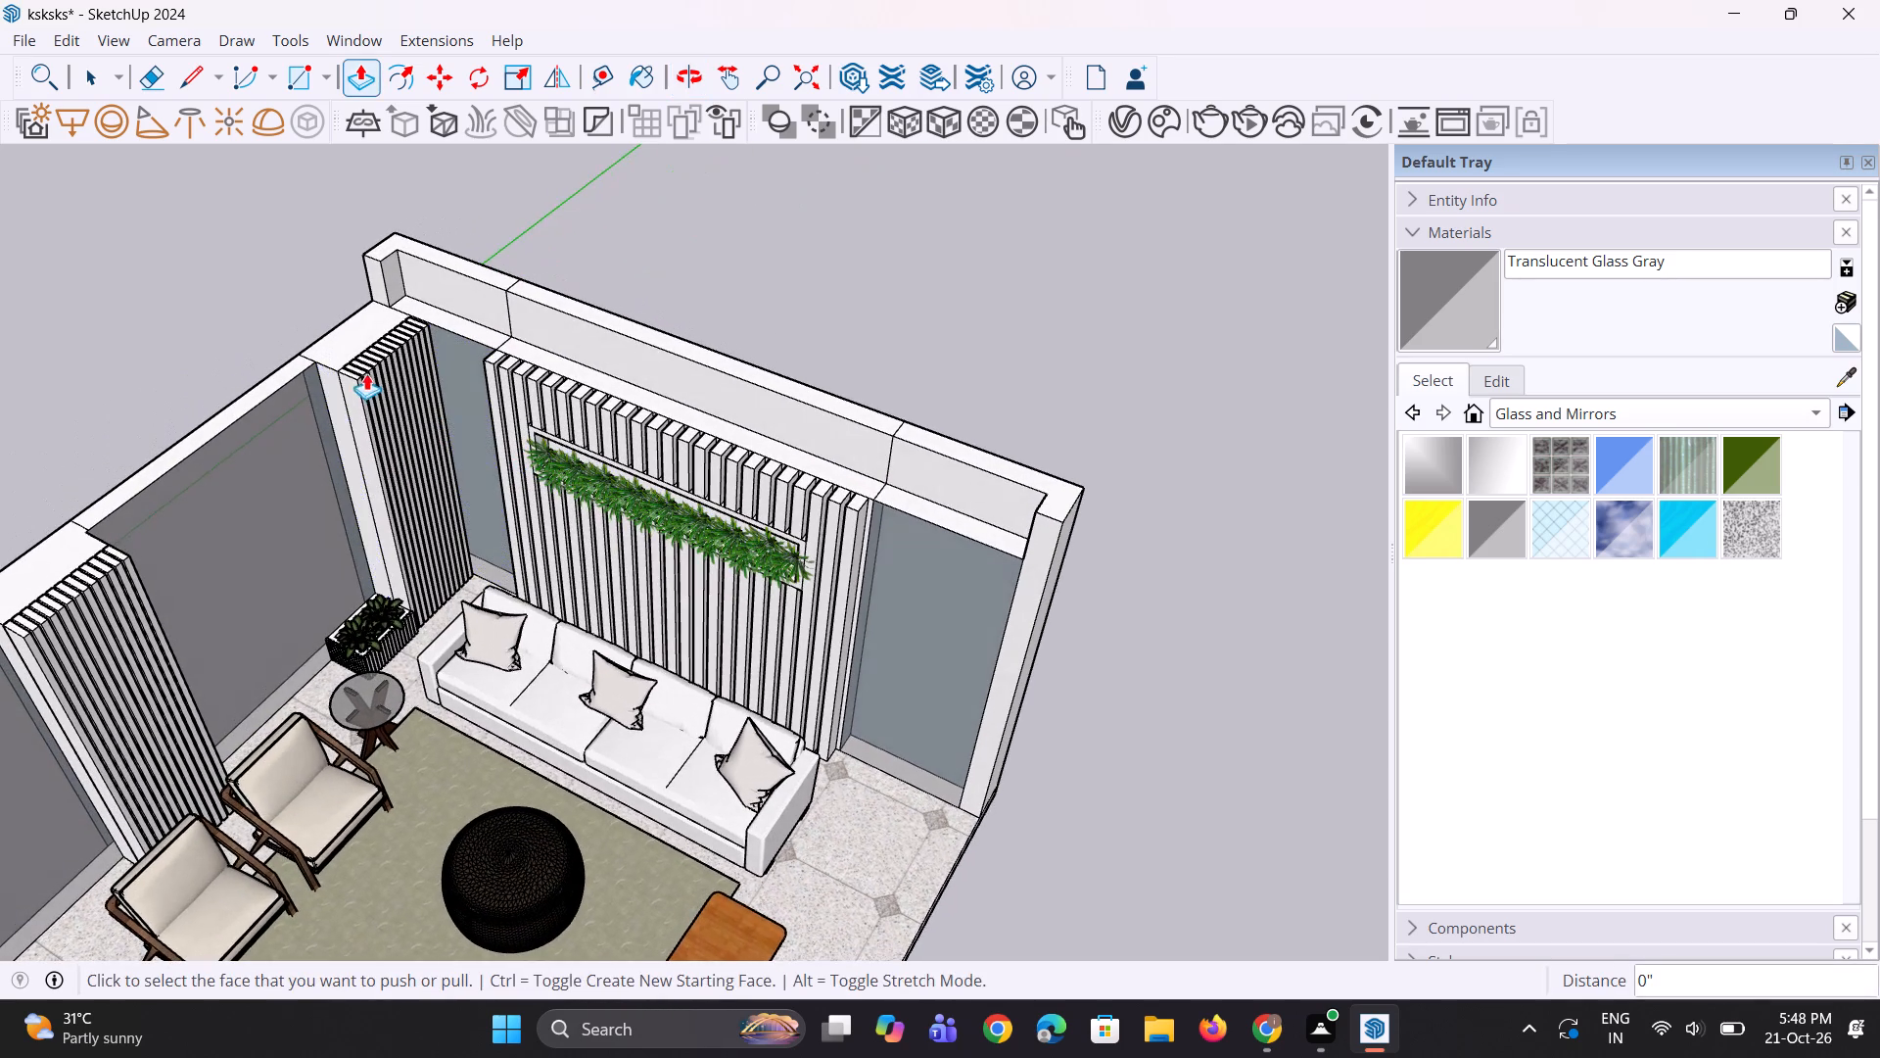
key(l)
scroll(354, 322, up, 4)
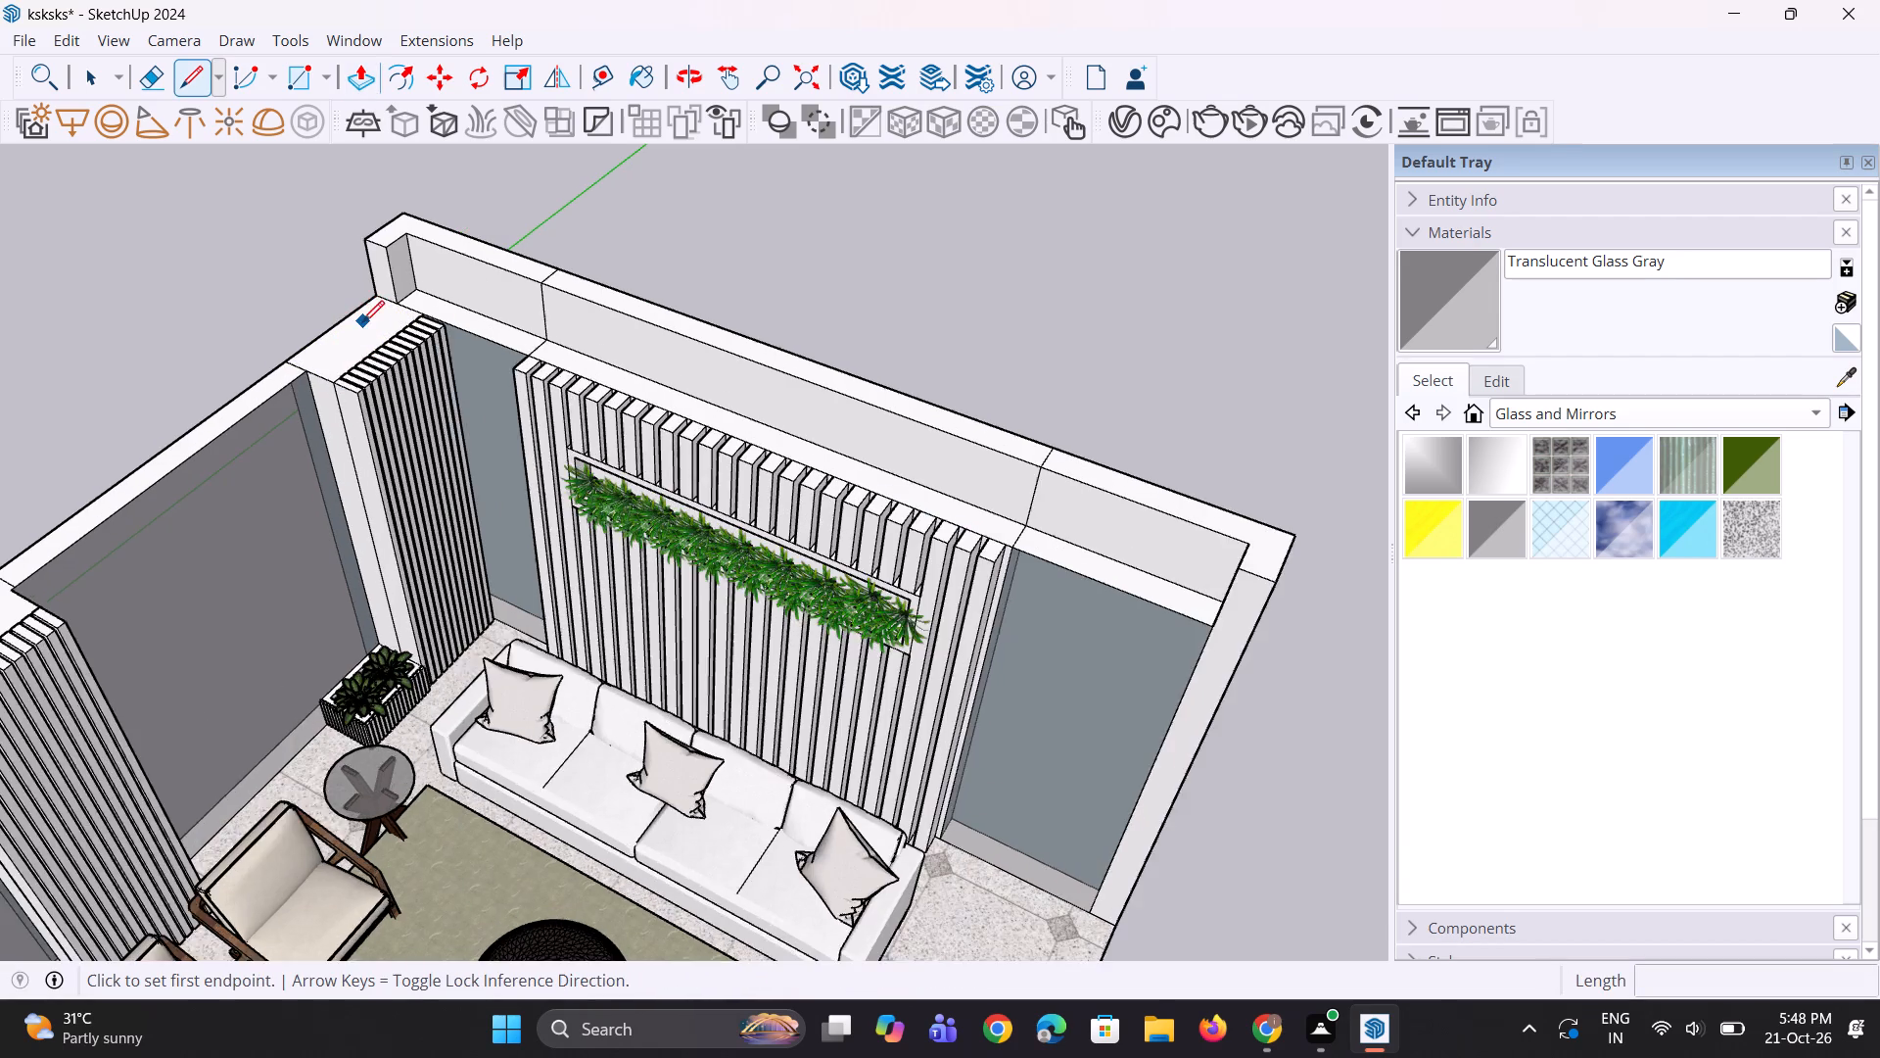
scroll(362, 322, up, 3)
click(416, 290)
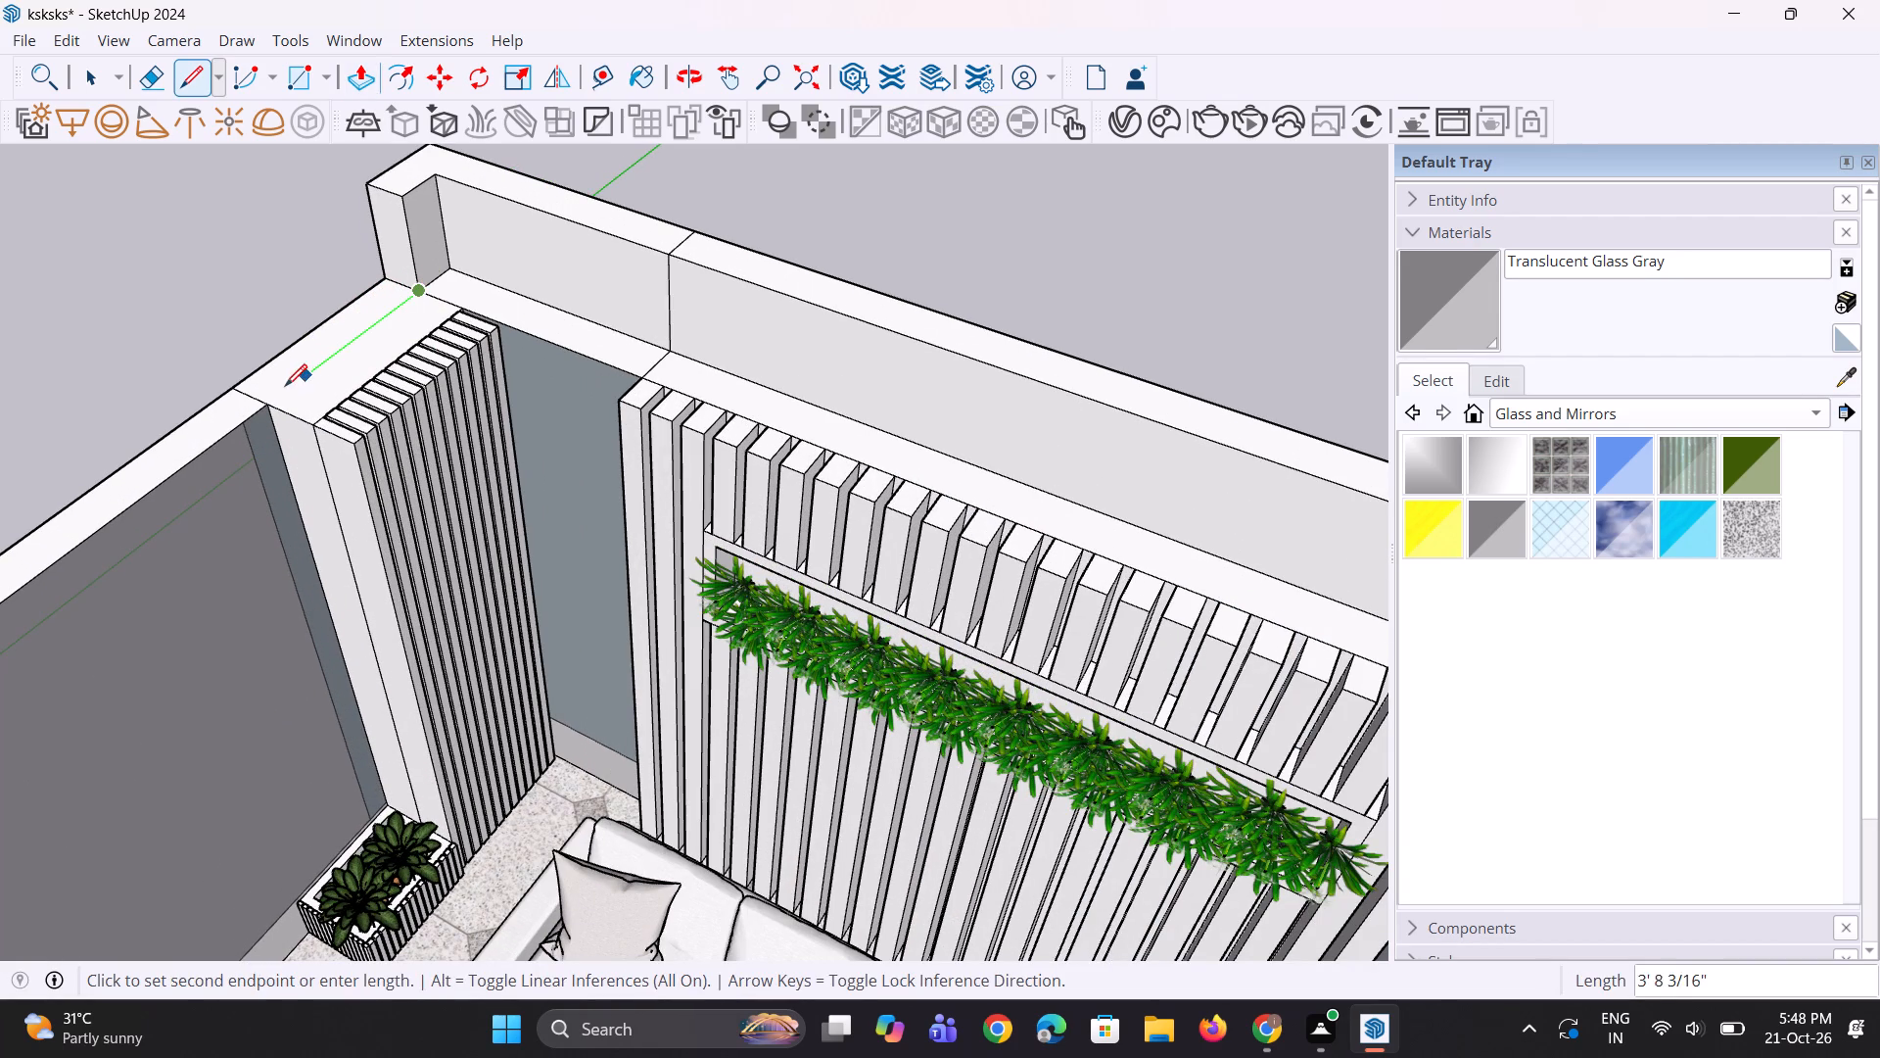
click(266, 402)
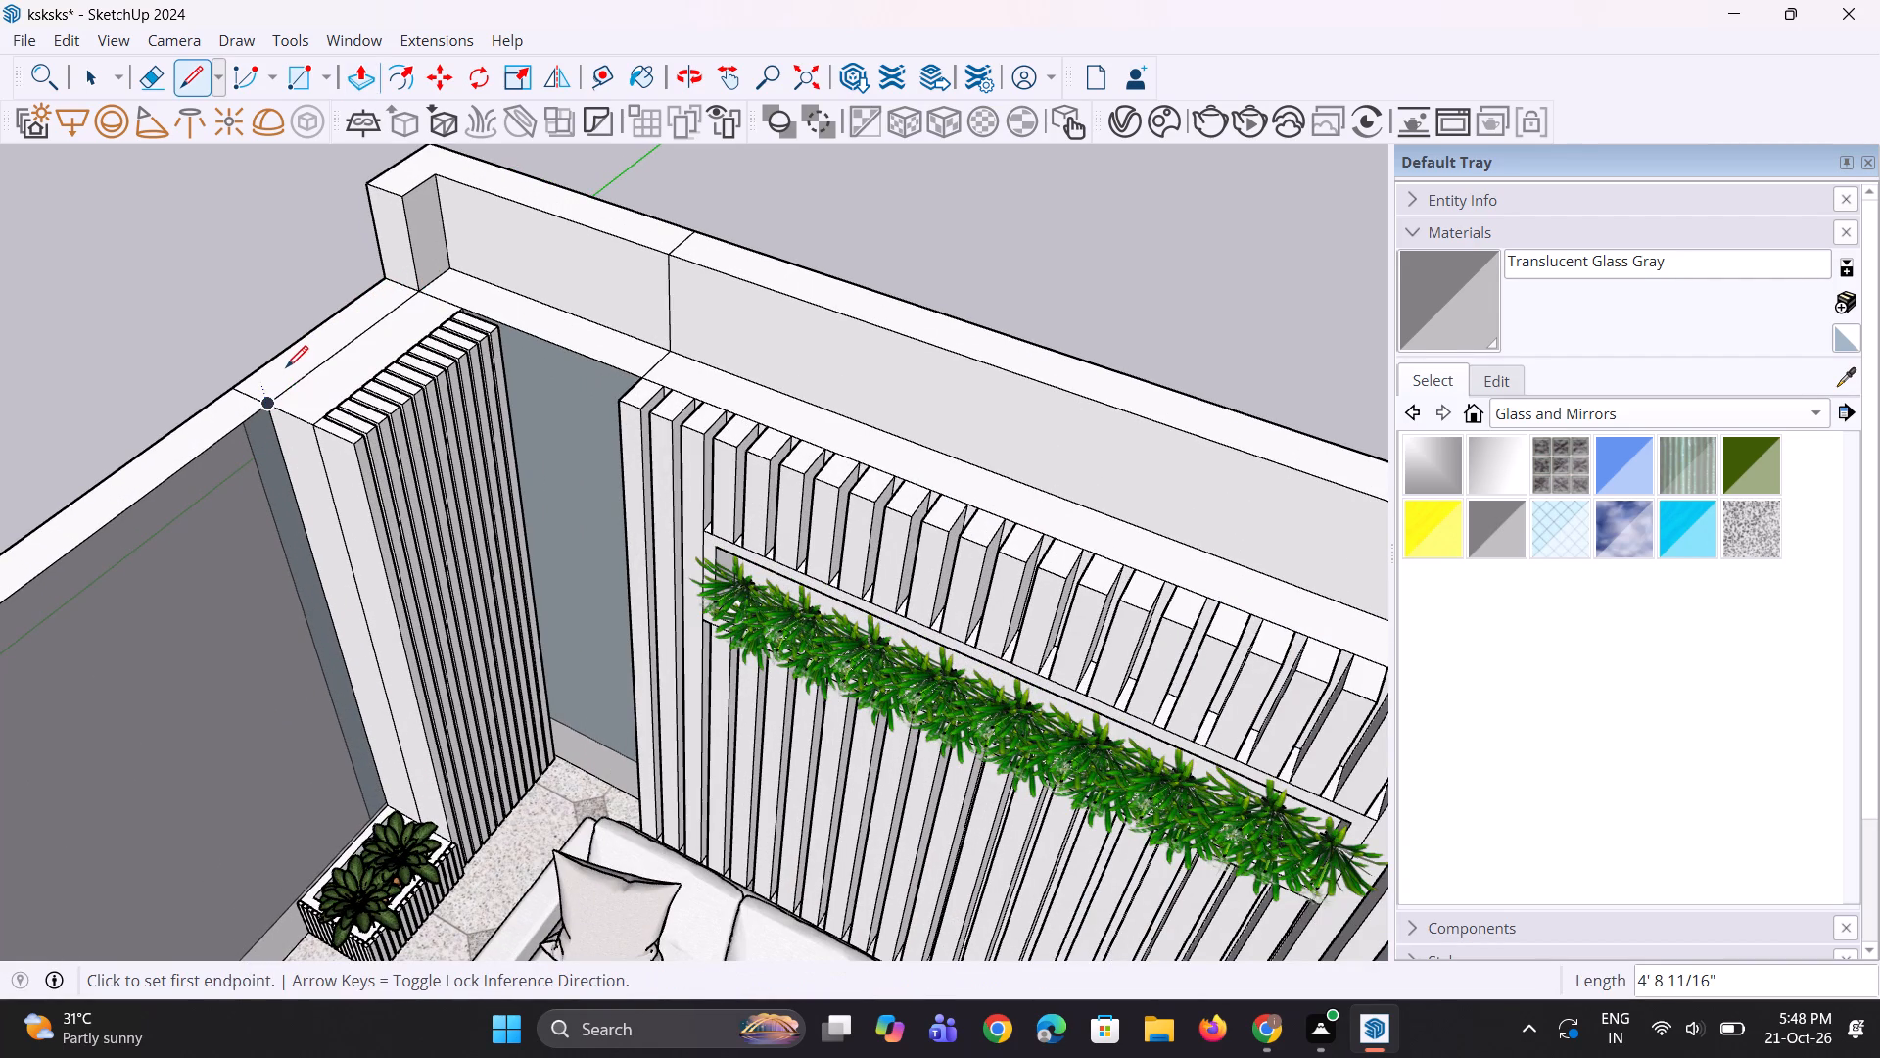
key(p)
double_click(309, 344)
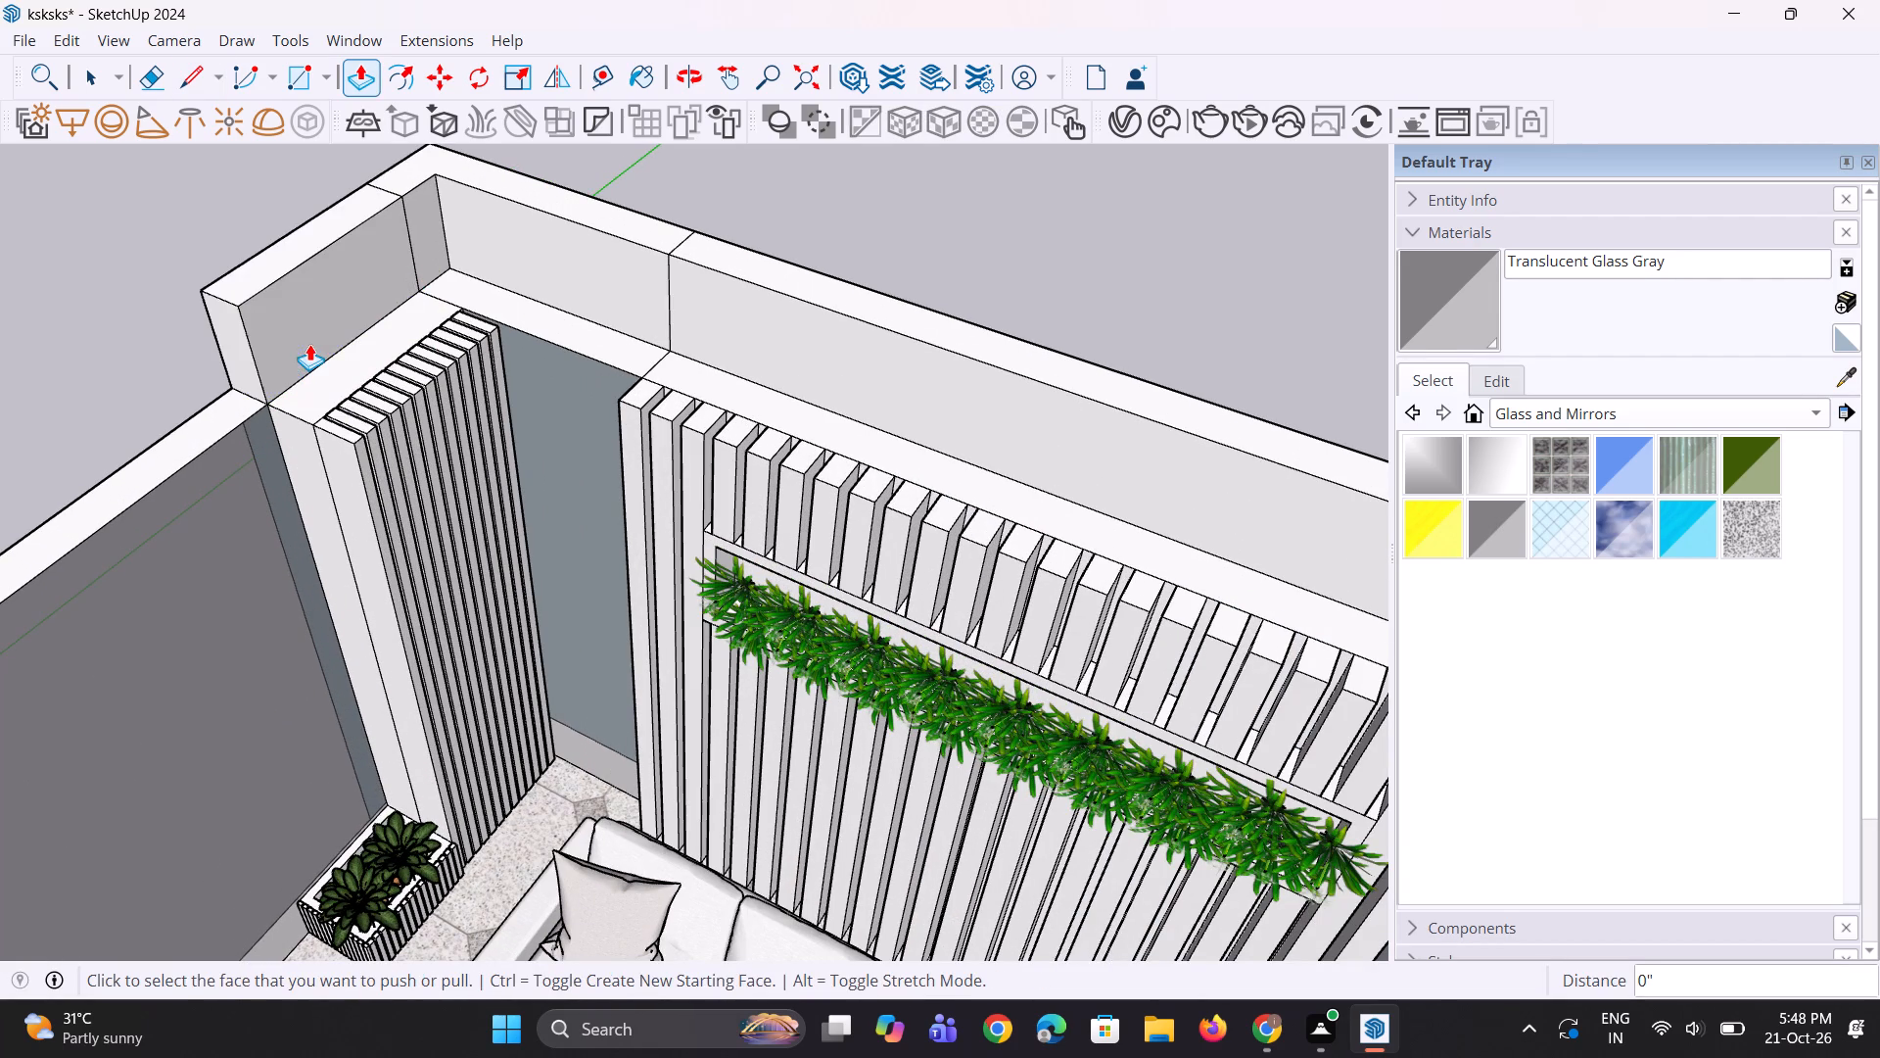
double_click(224, 401)
Split the second slatted column's top with a 4' 7 1/8" line, and raise its outer strip and the remaining wall top equally.
scroll(481, 525, down, 9)
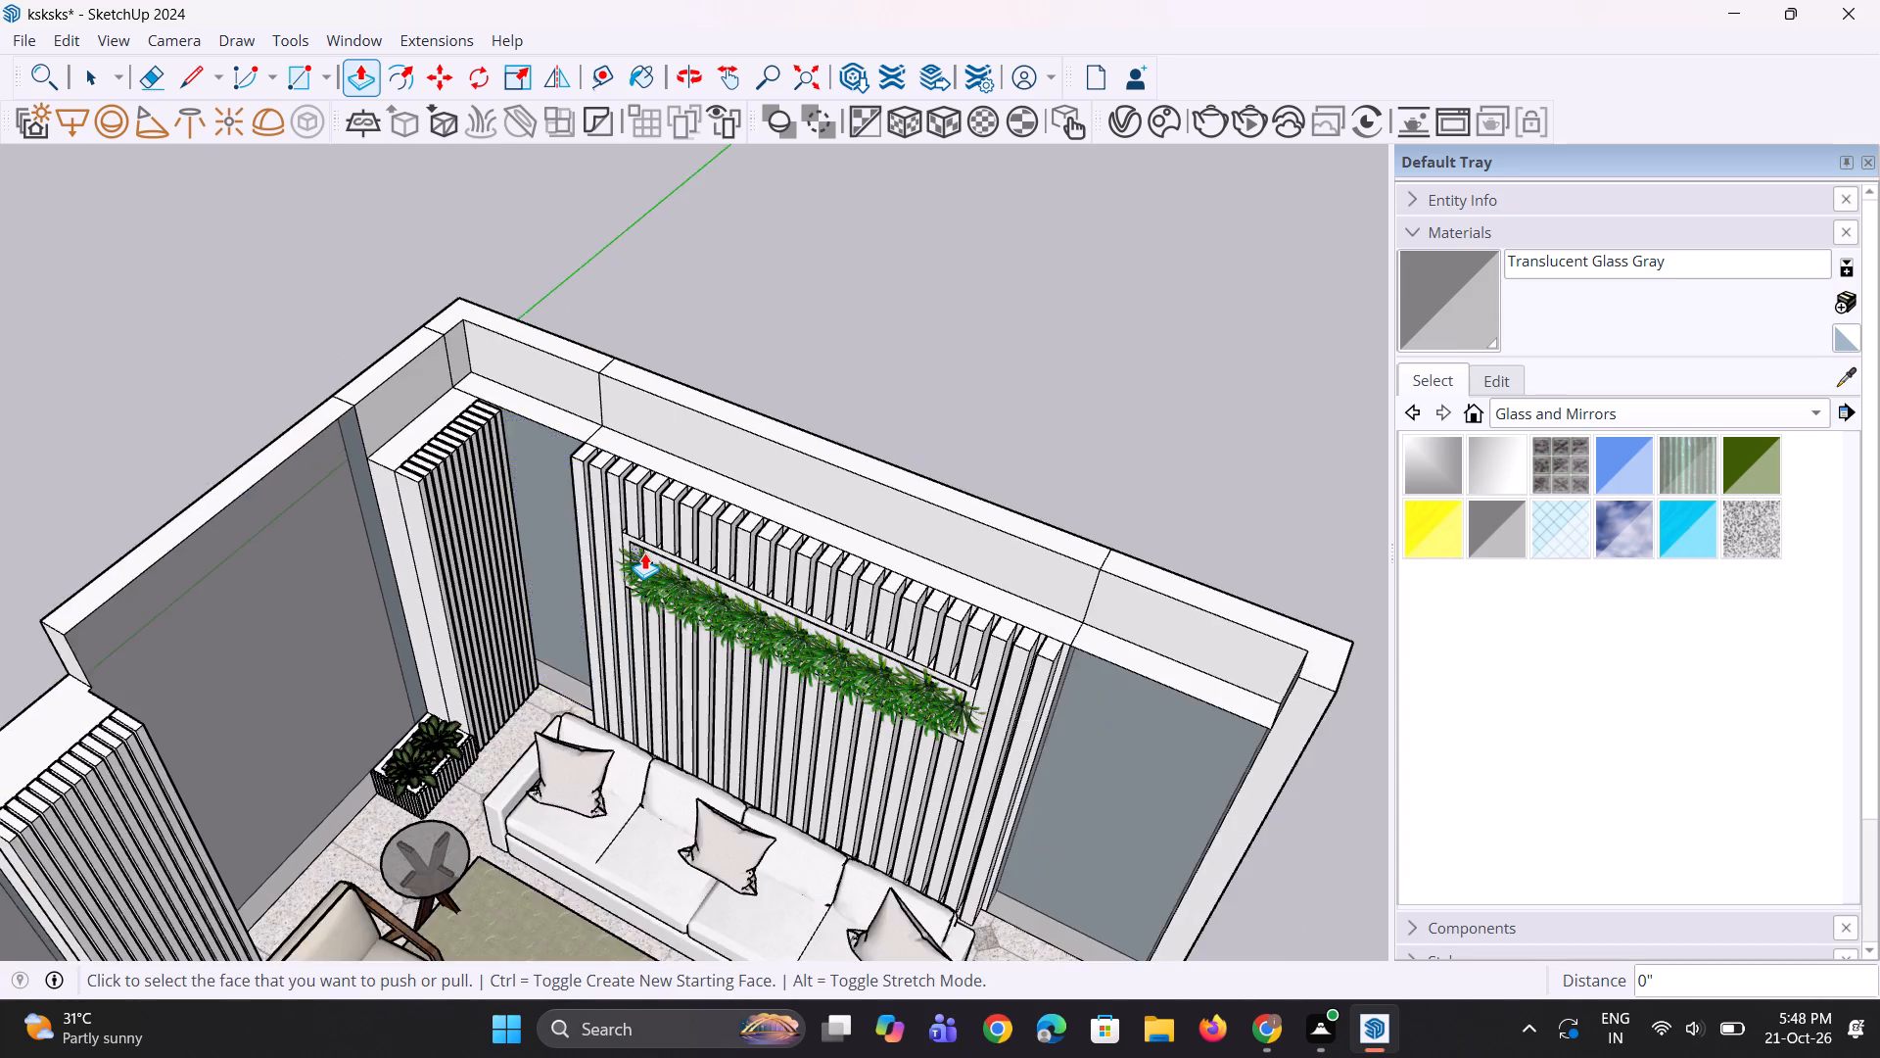
scroll(644, 553, down, 1)
scroll(0, 670, up, 4)
scroll(155, 688, up, 4)
scroll(409, 740, up, 3)
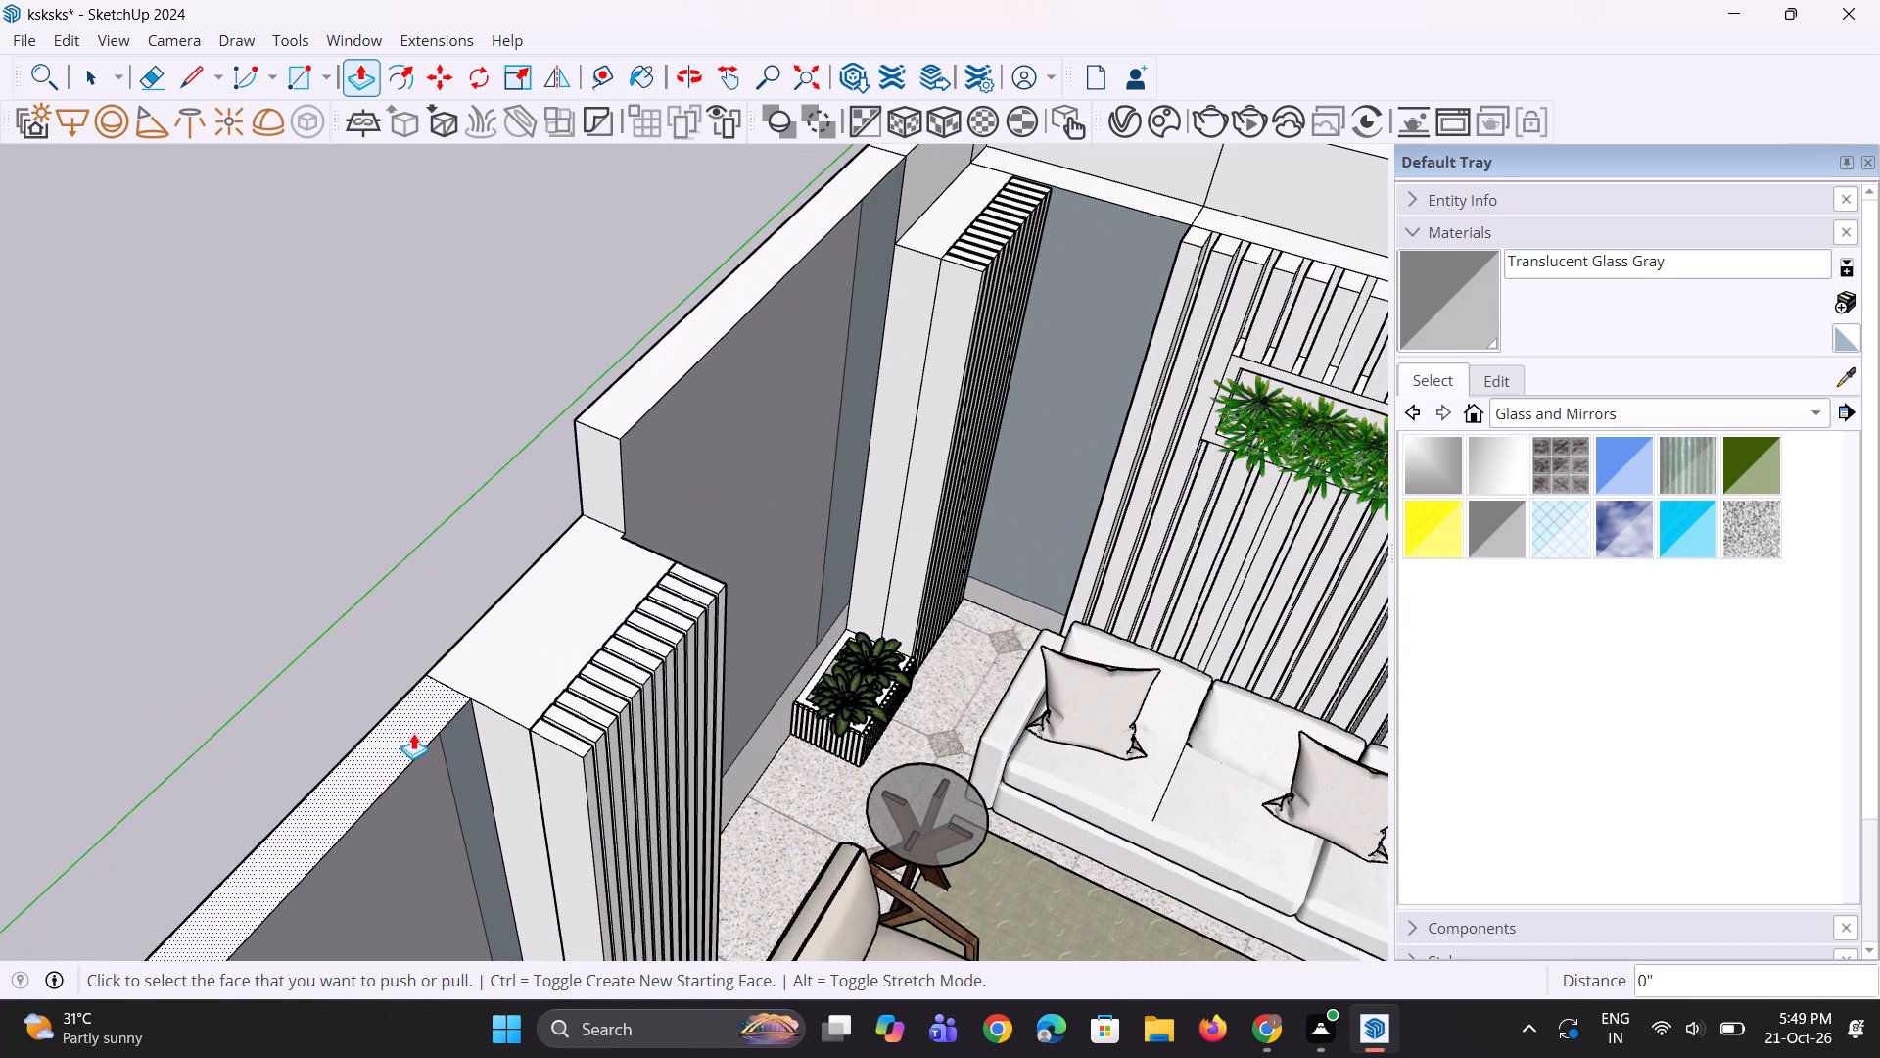
key(l)
scroll(498, 715, up, 3)
click(660, 480)
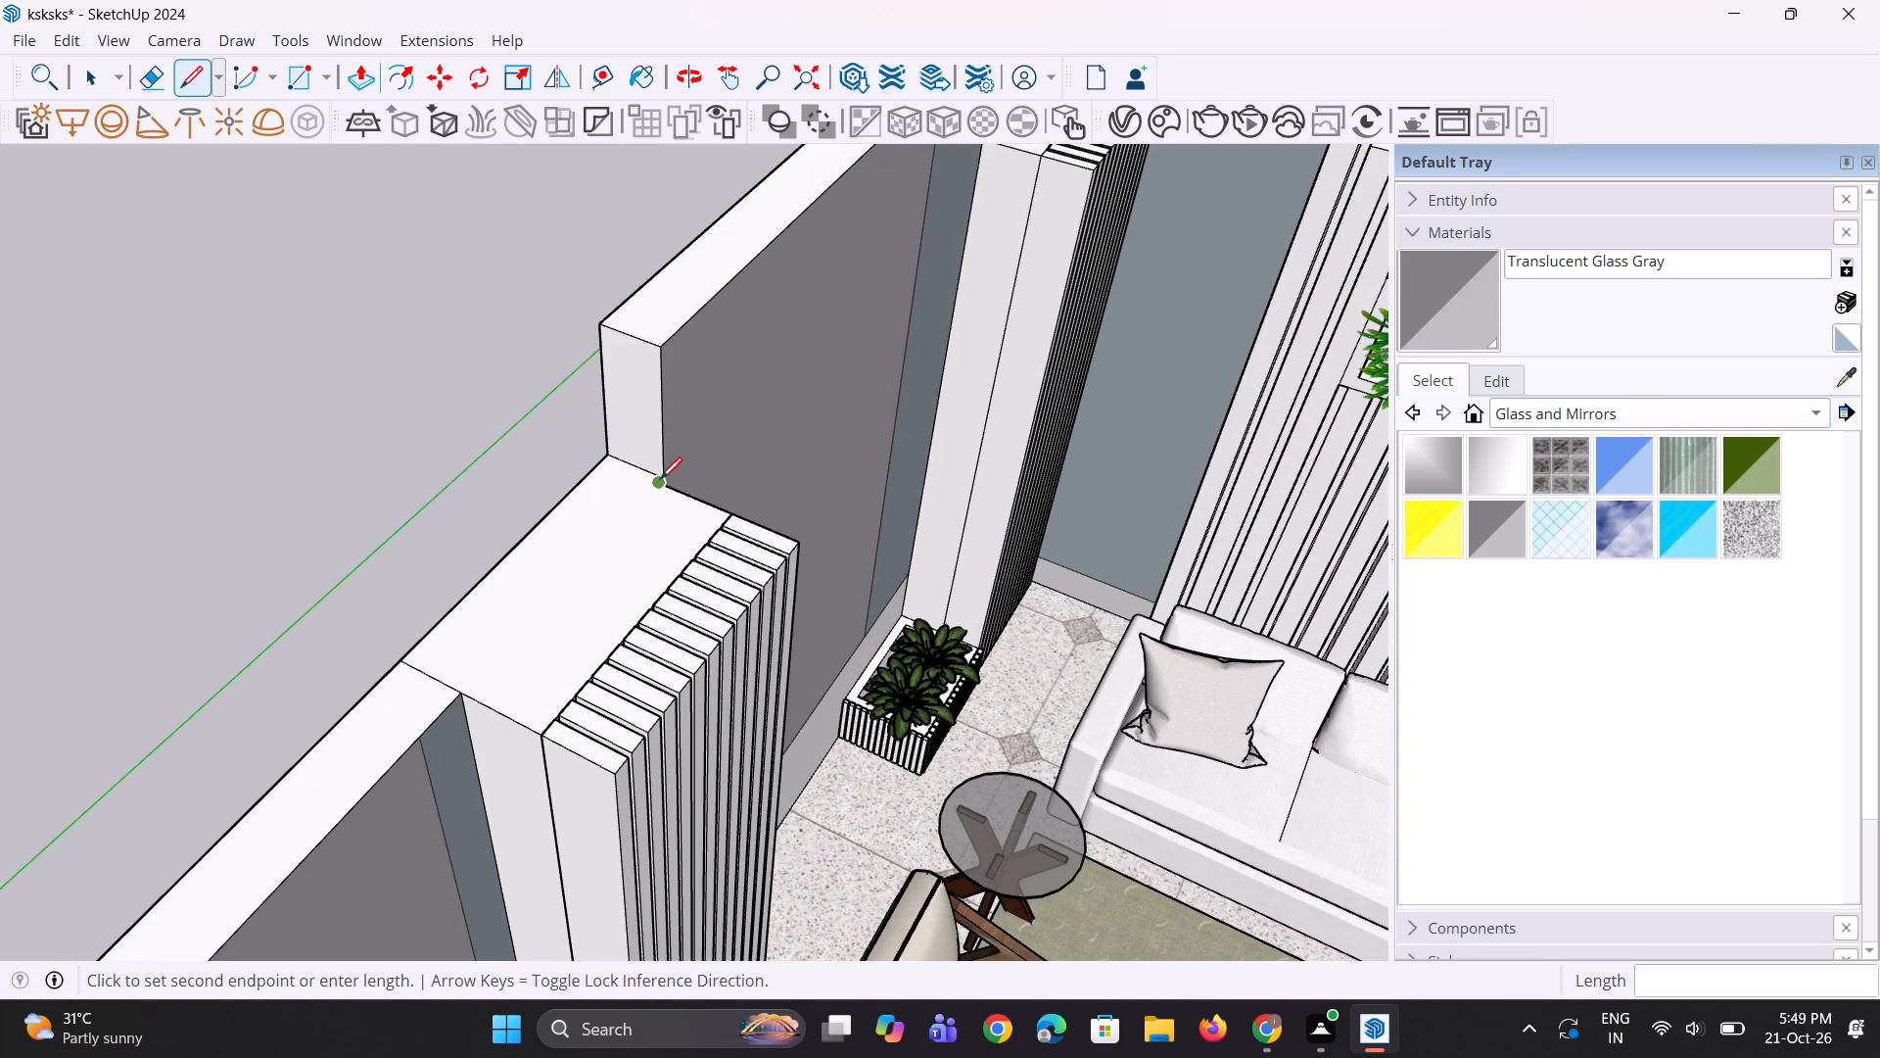
click(458, 688)
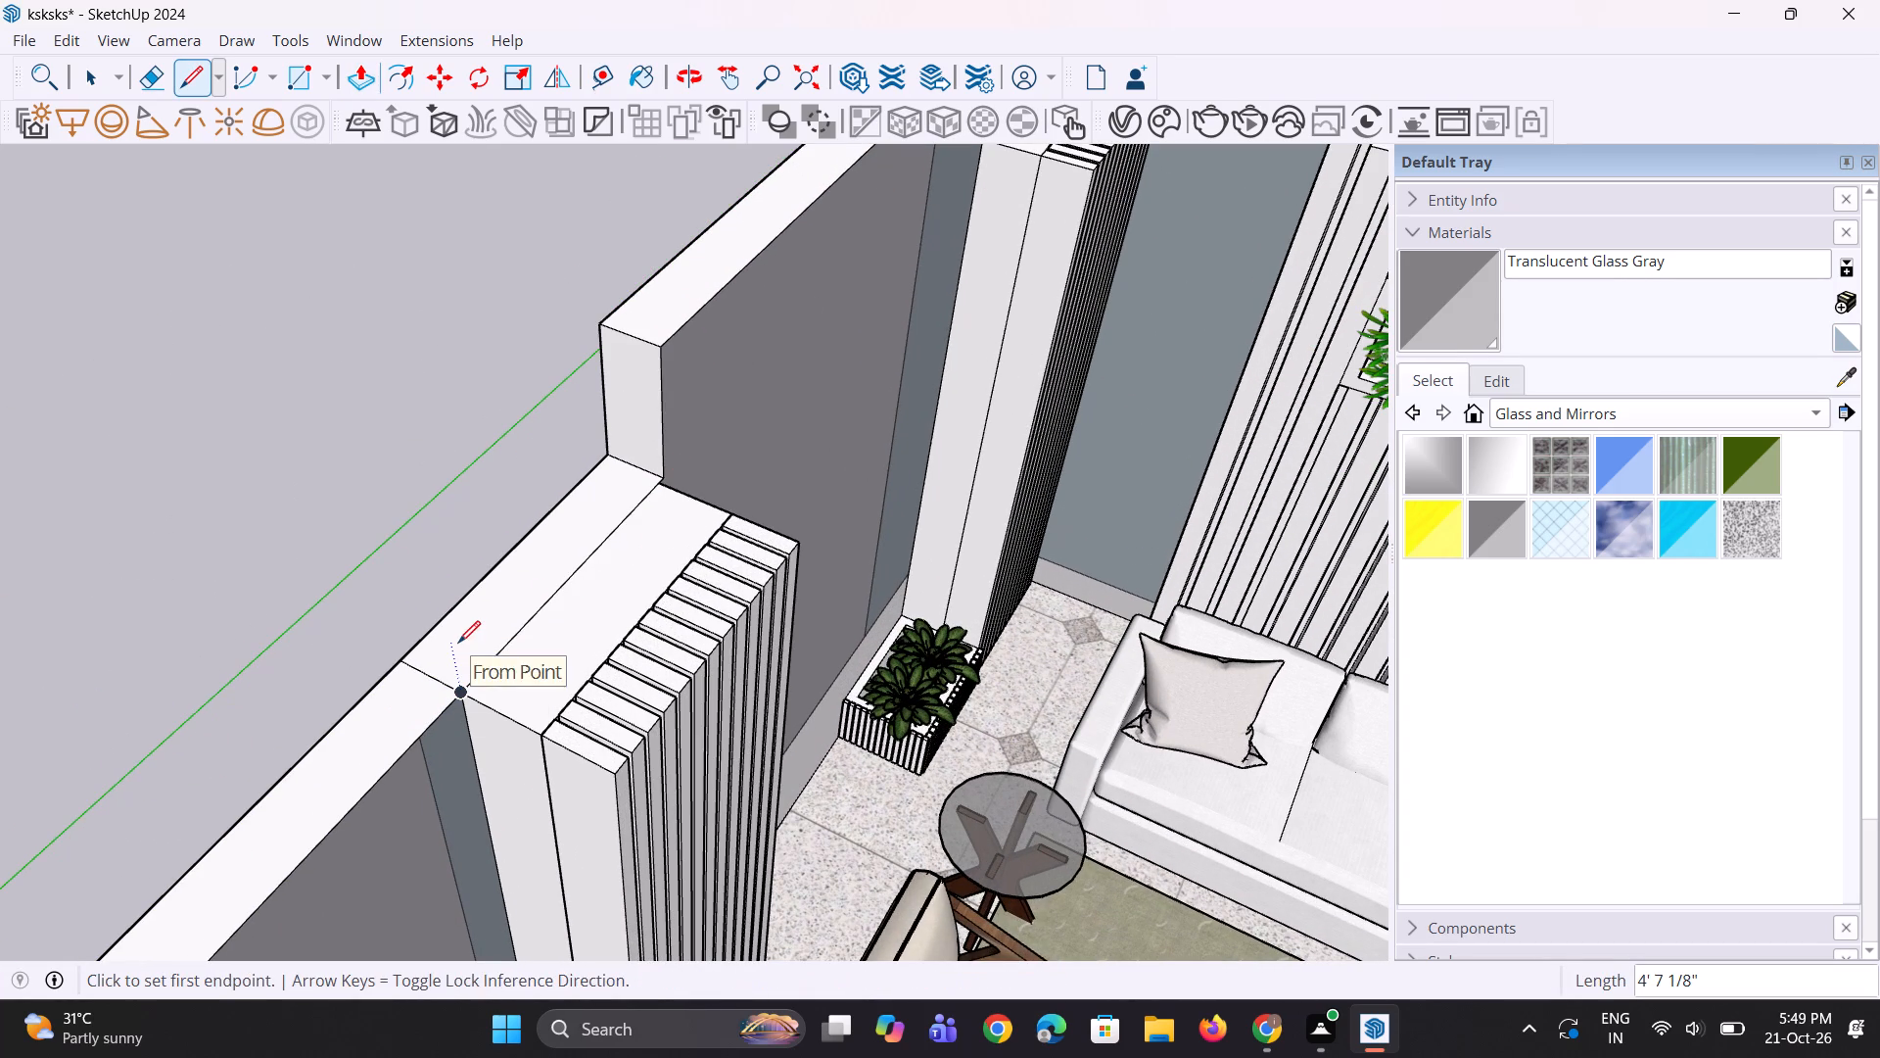
key(p)
double_click(466, 615)
double_click(403, 738)
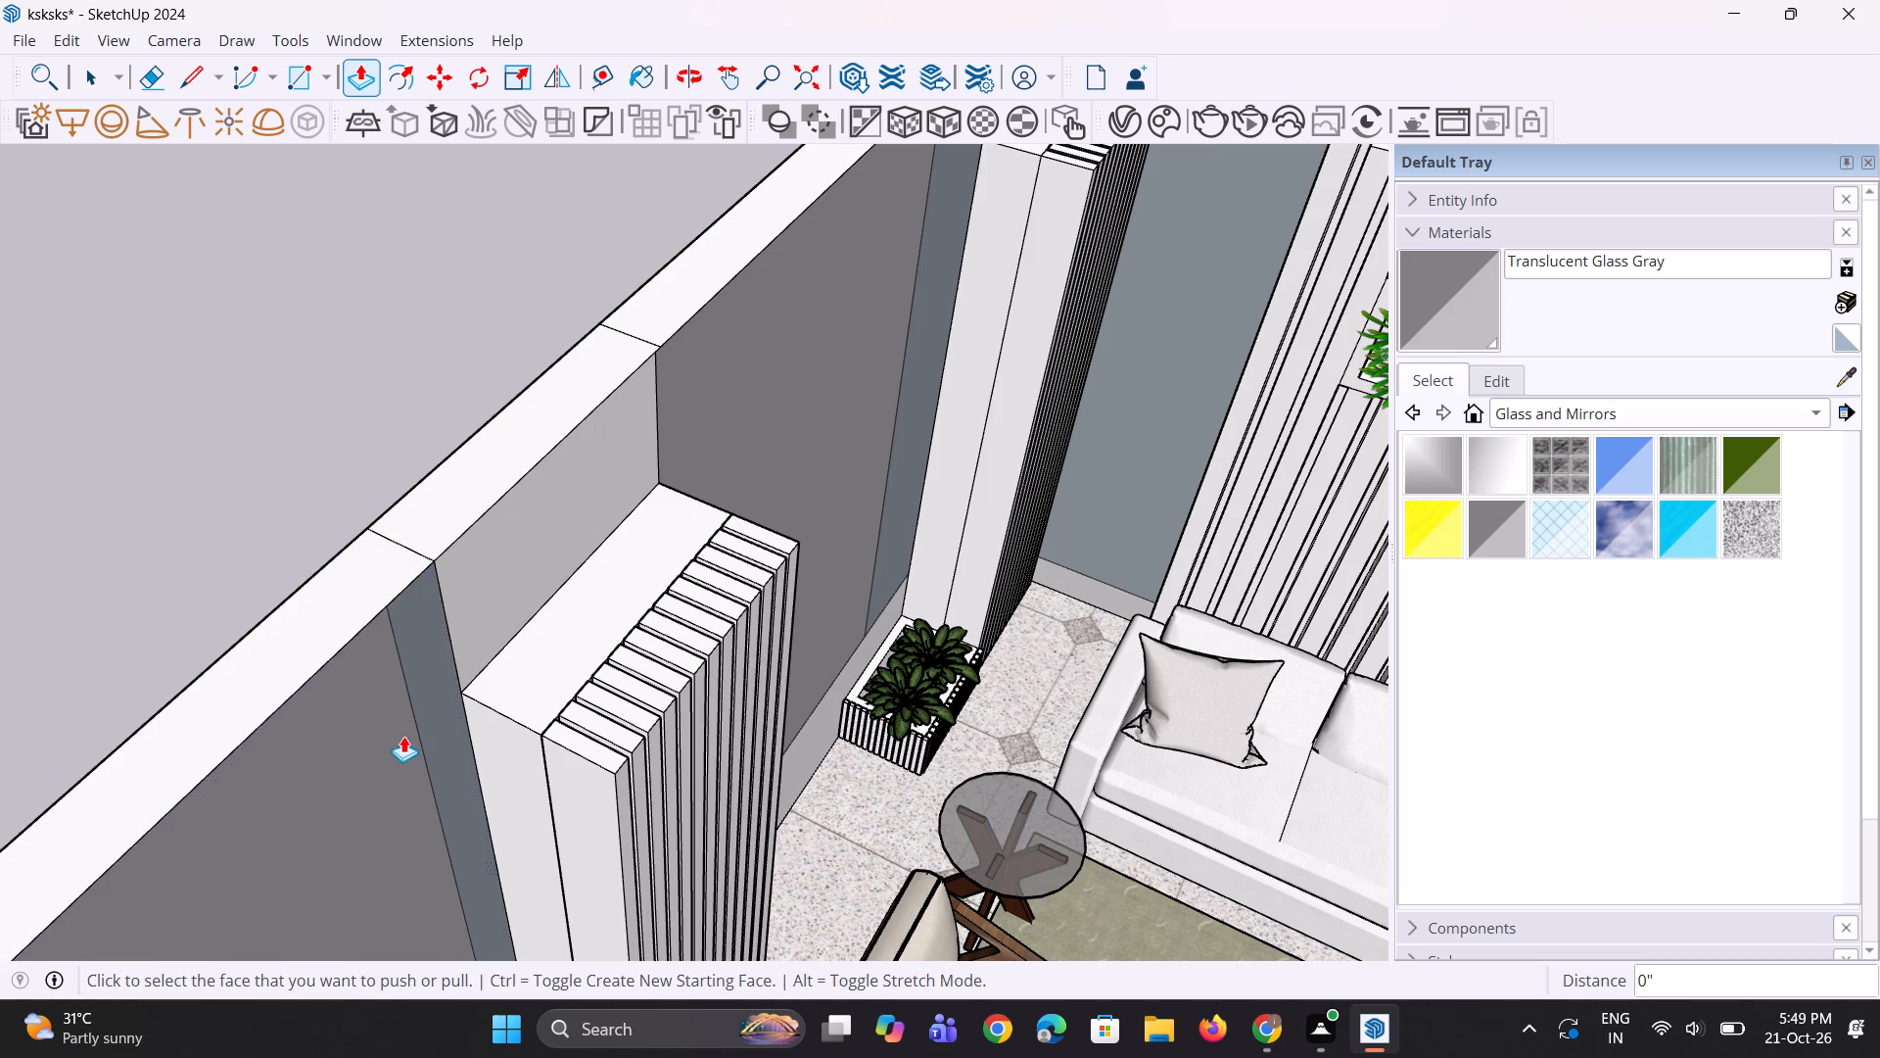
Draw an upright 32' by 9" rotated rectangle along the outer top edge of the wall behind the sofa.
scroll(403, 718, down, 16)
middle_drag(511, 756, 517, 649)
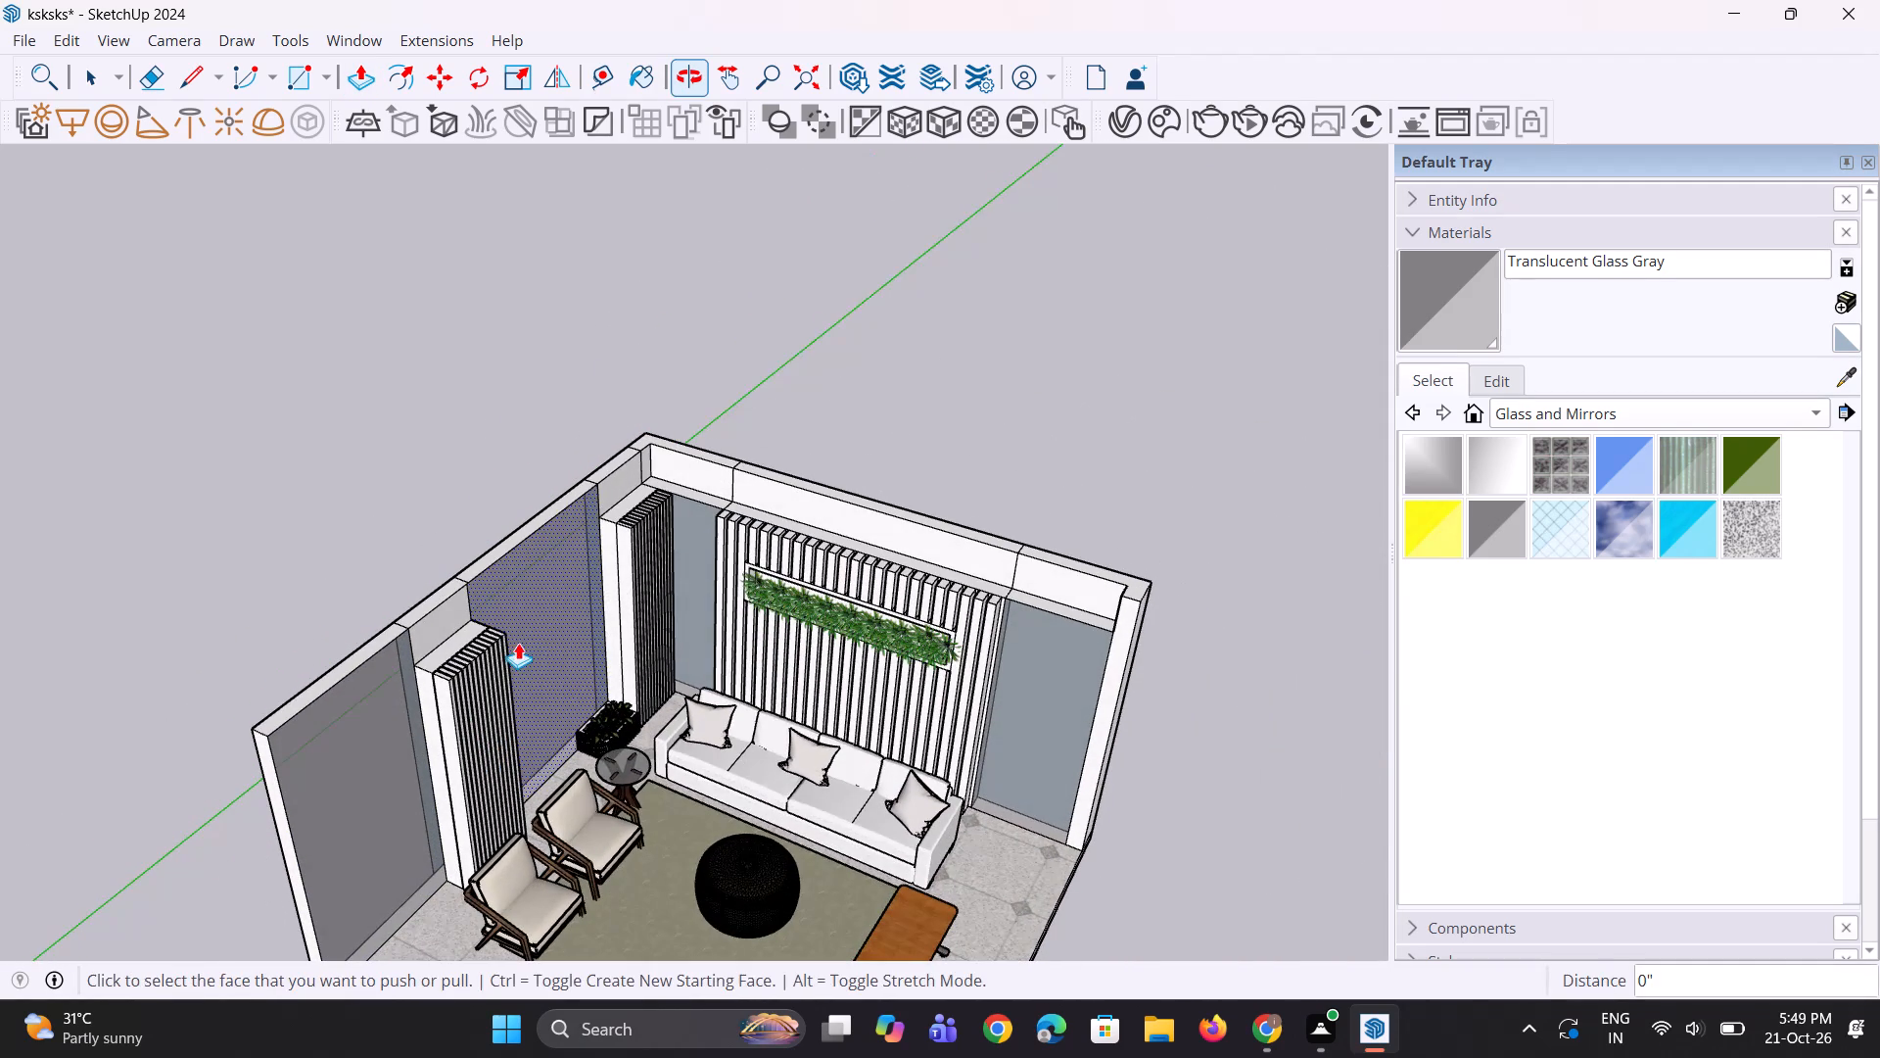
scroll(545, 496, down, 5)
middle_drag(594, 531, 628, 716)
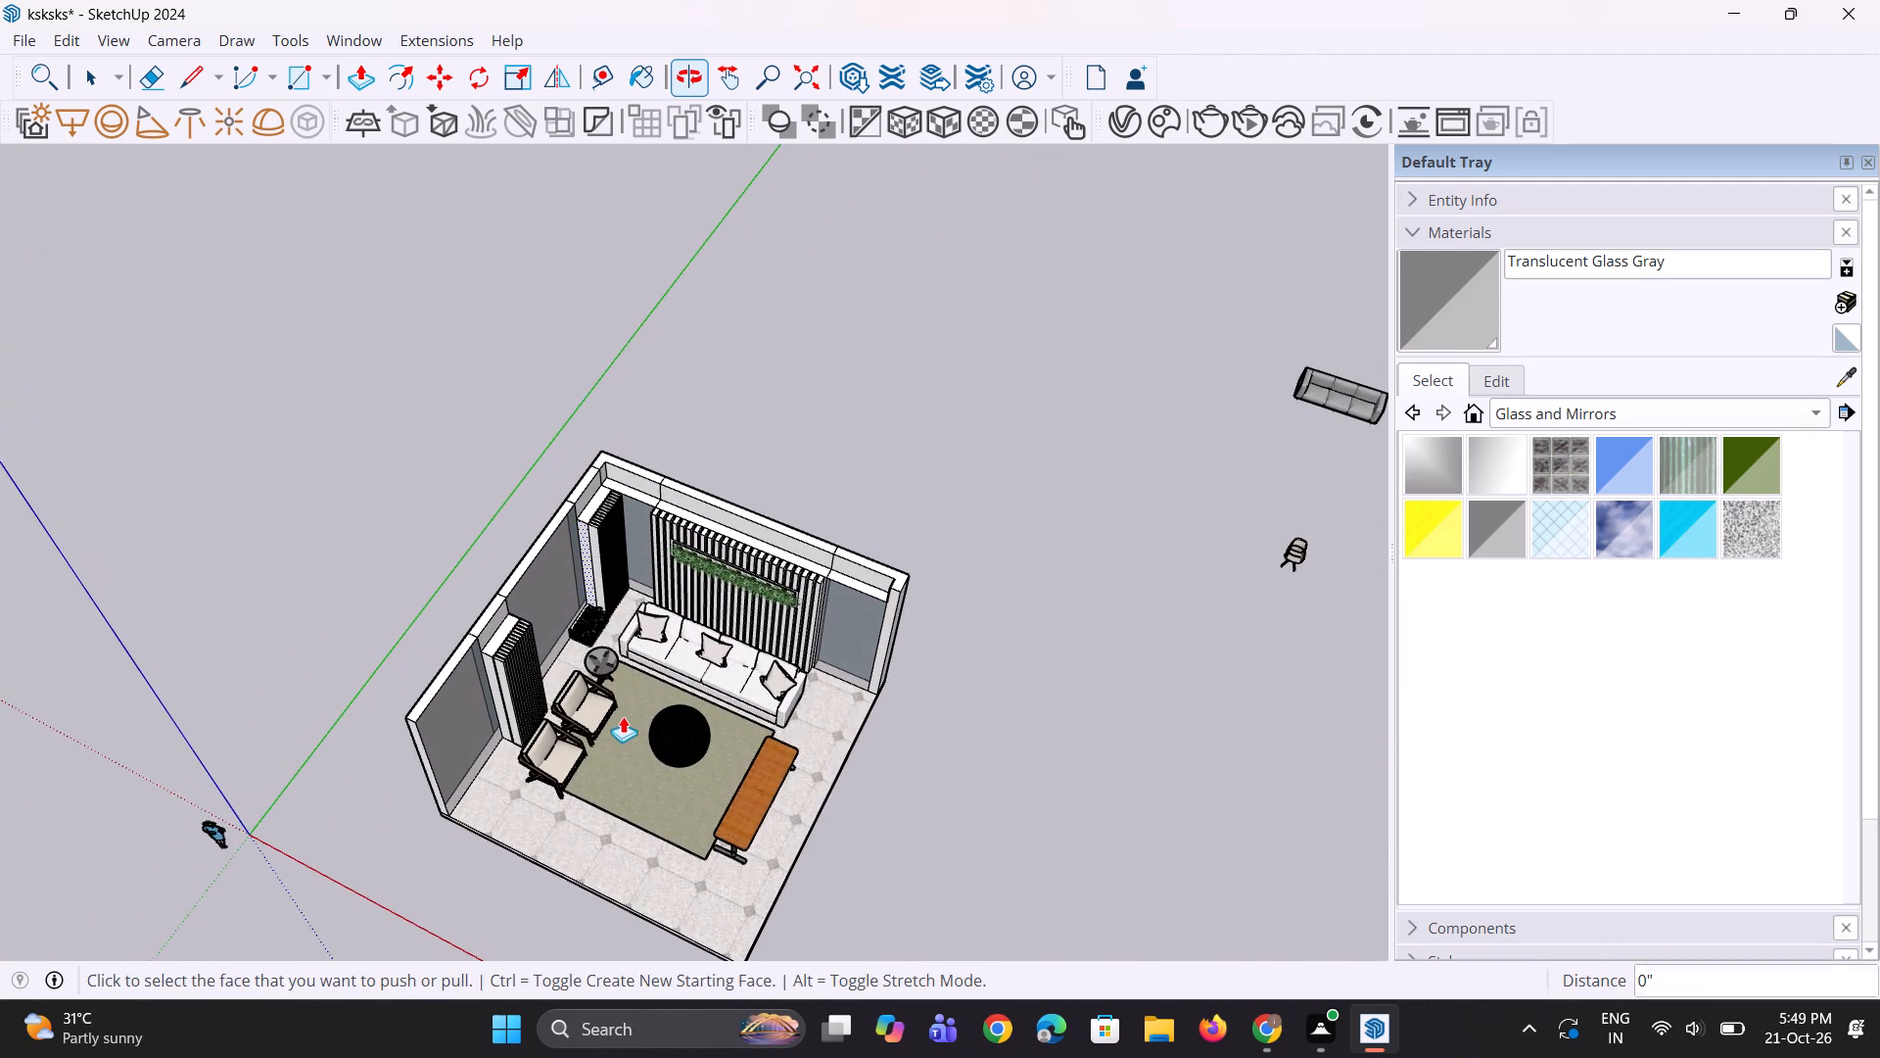
click(328, 72)
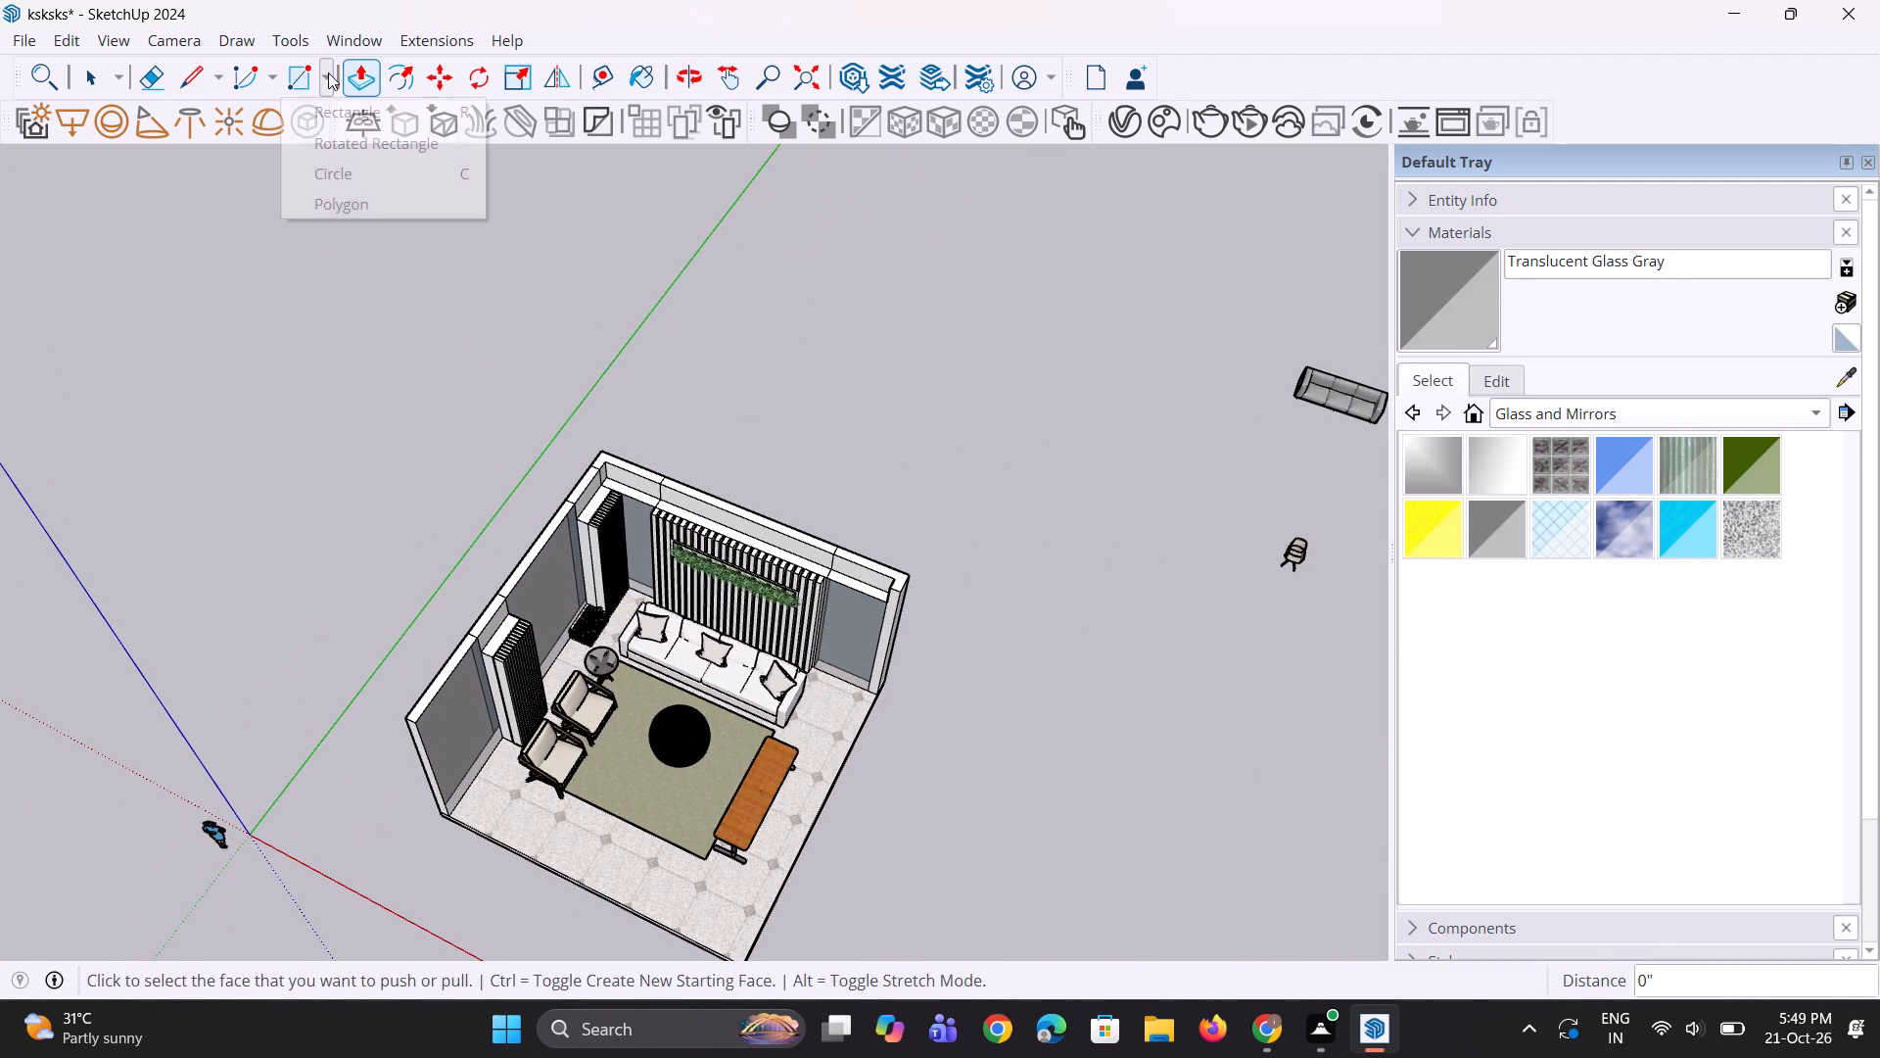
click(337, 129)
scroll(893, 361, up, 4)
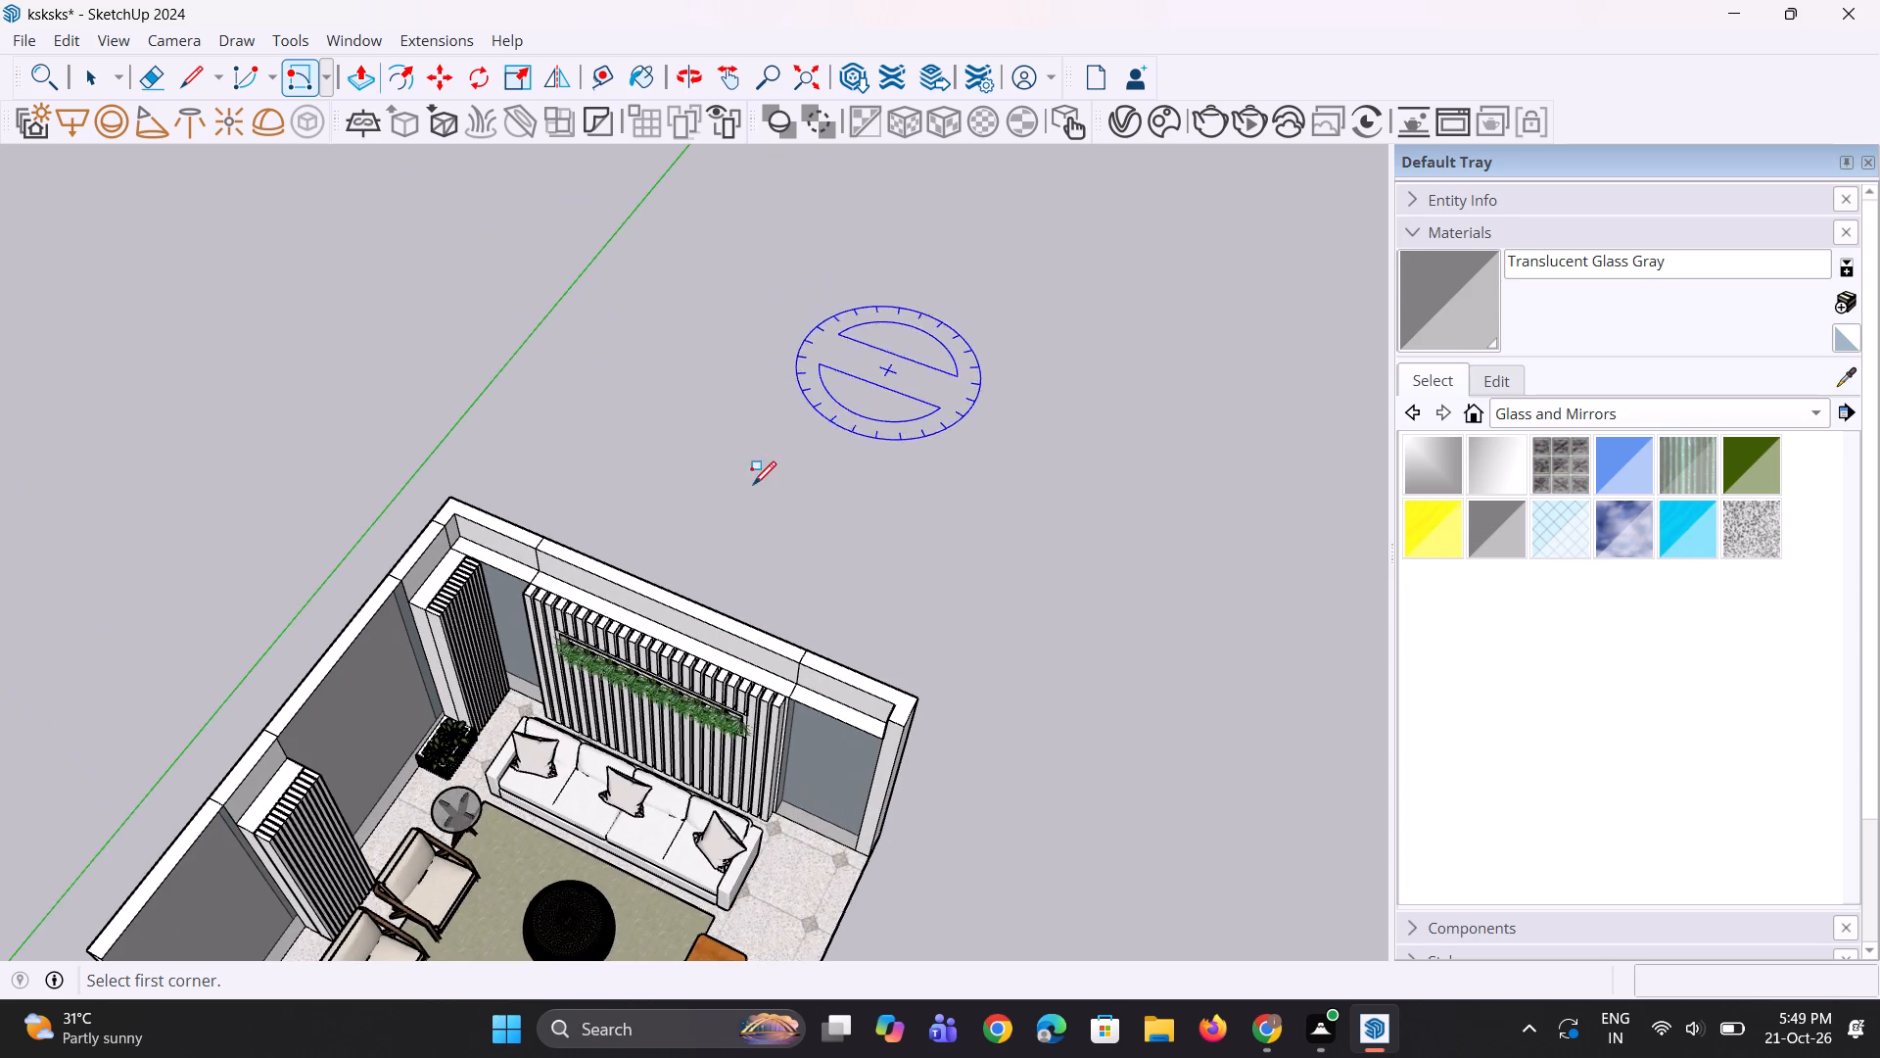
scroll(423, 563, up, 3)
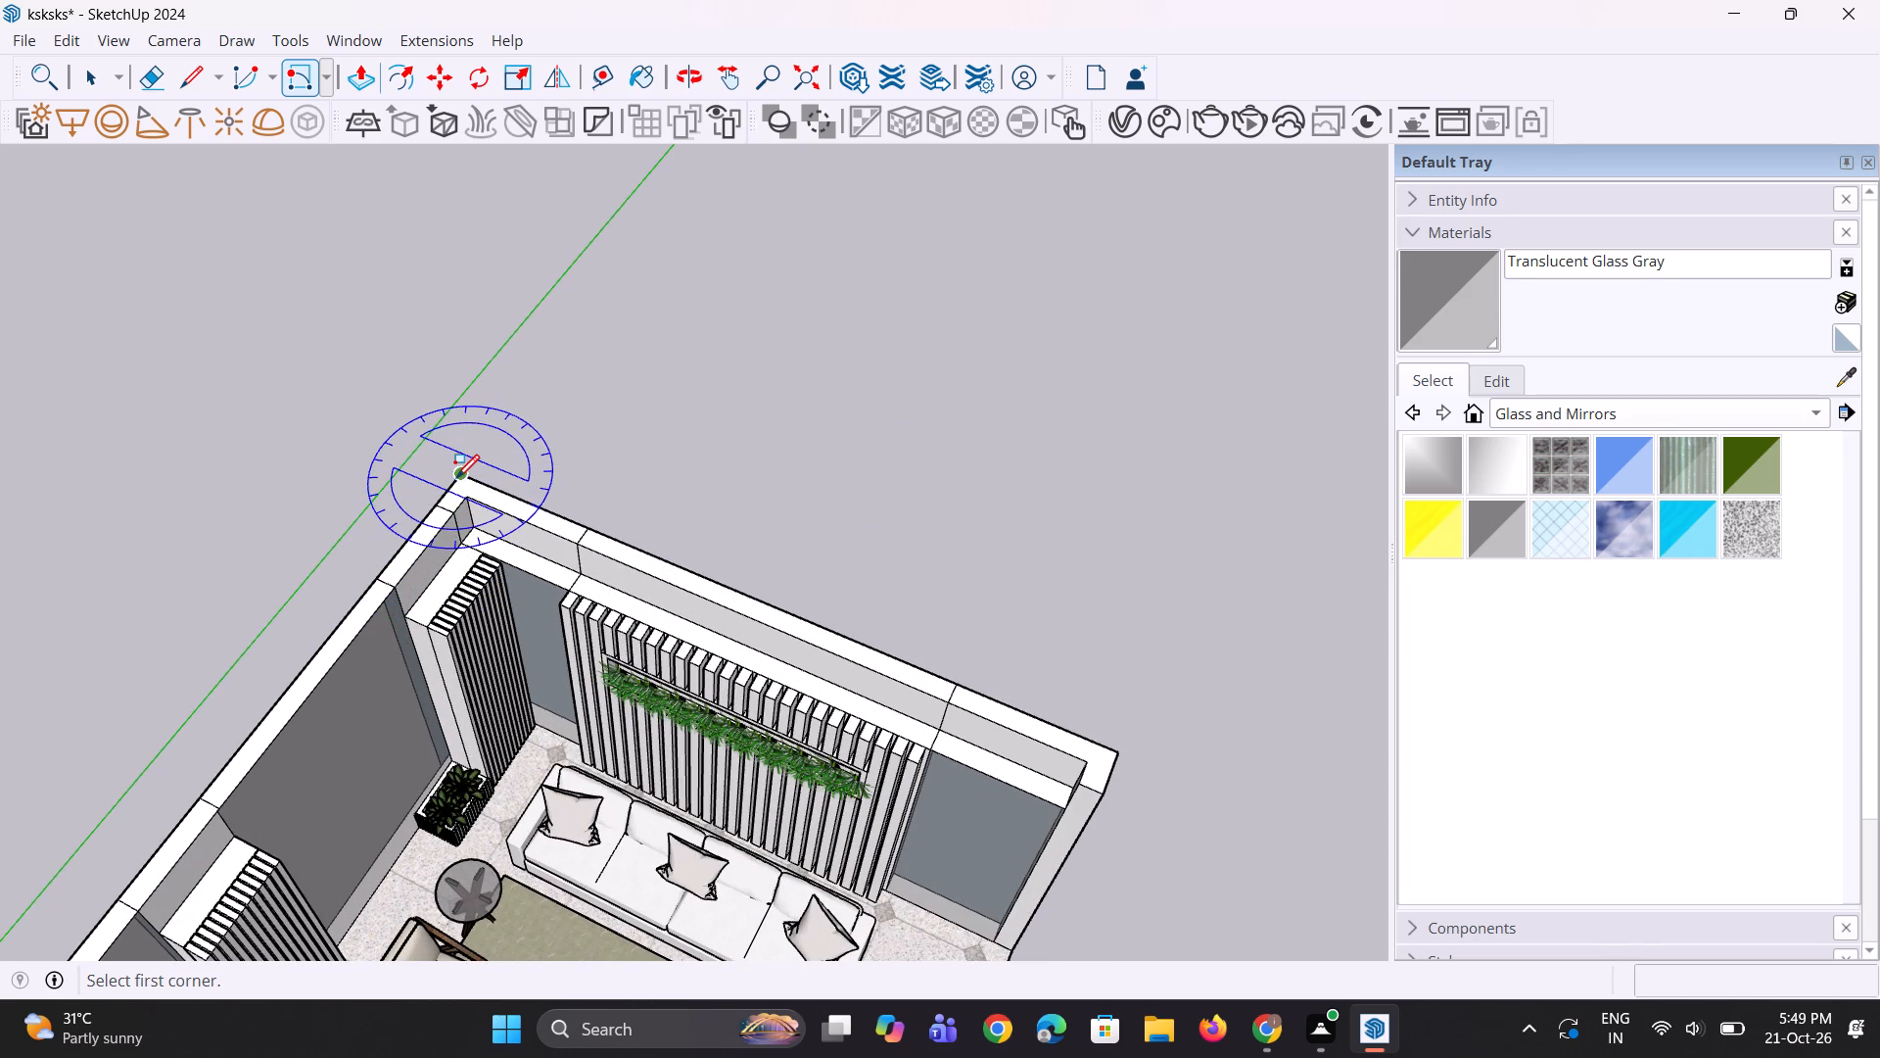
click(455, 476)
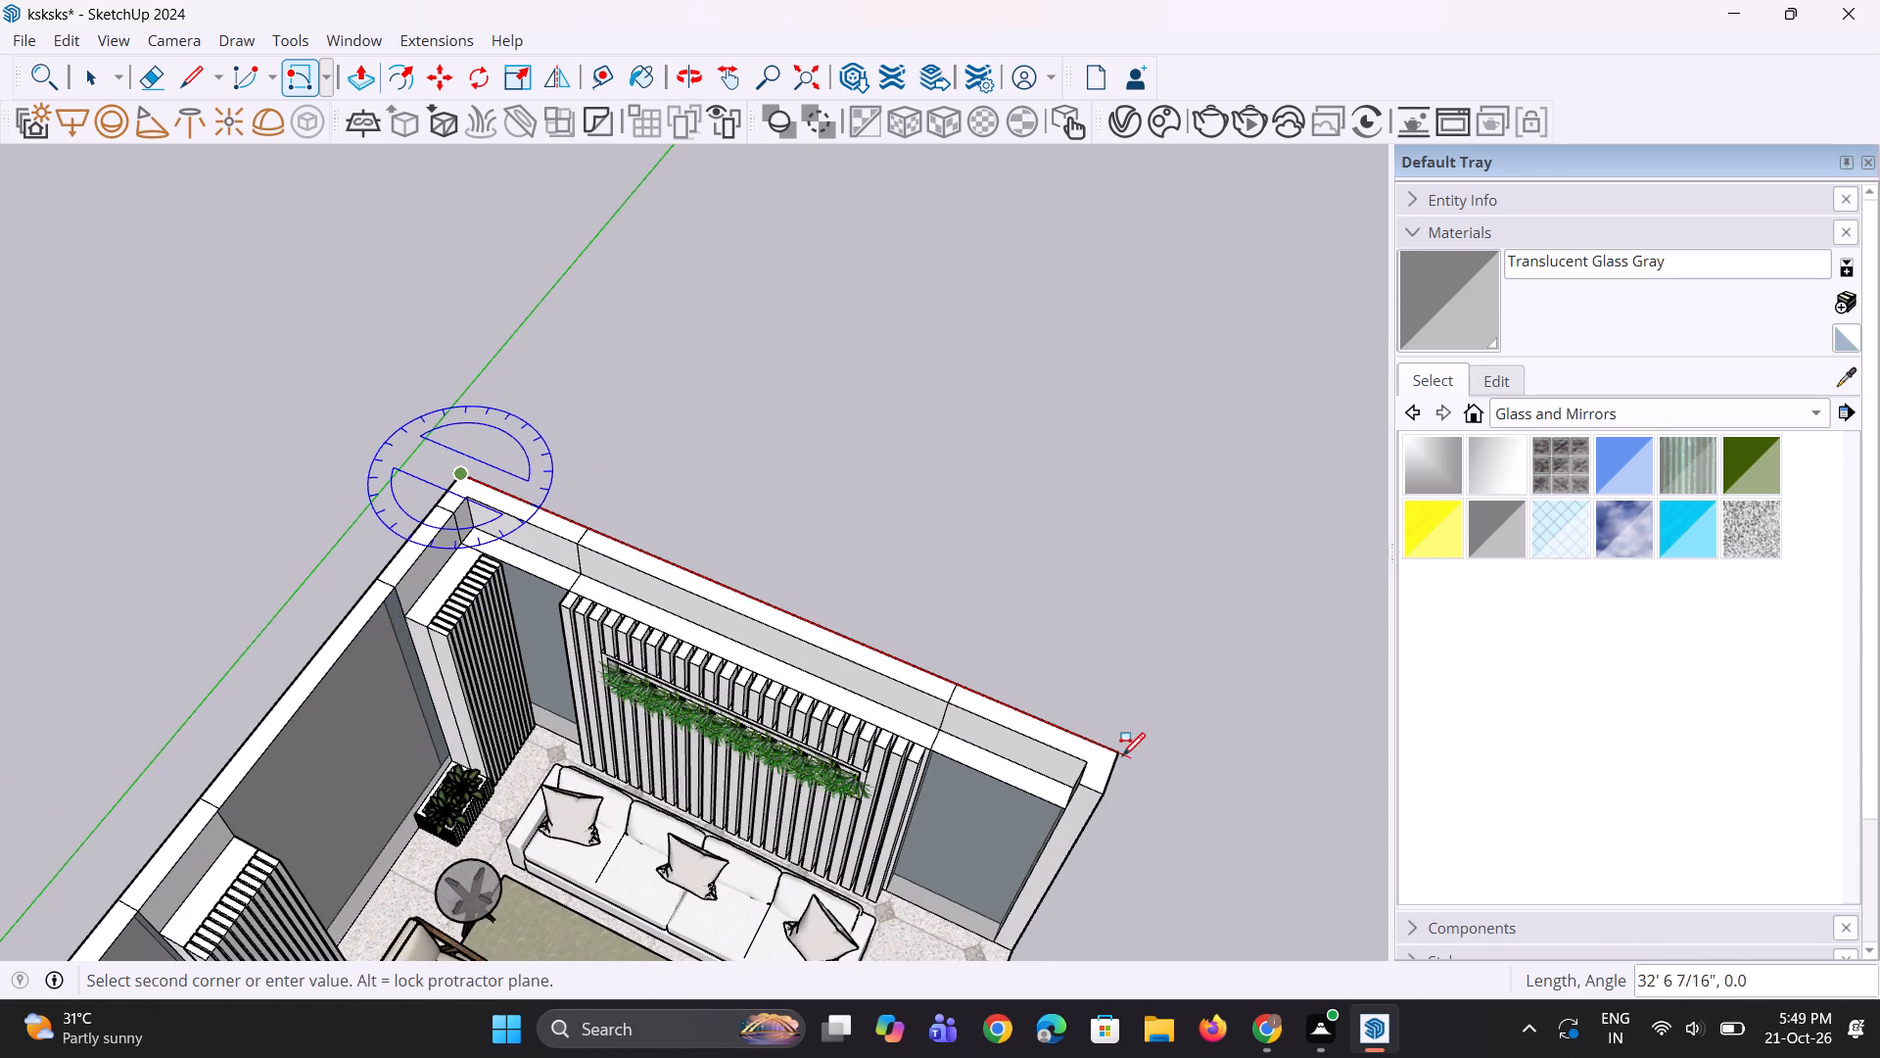
click(1116, 752)
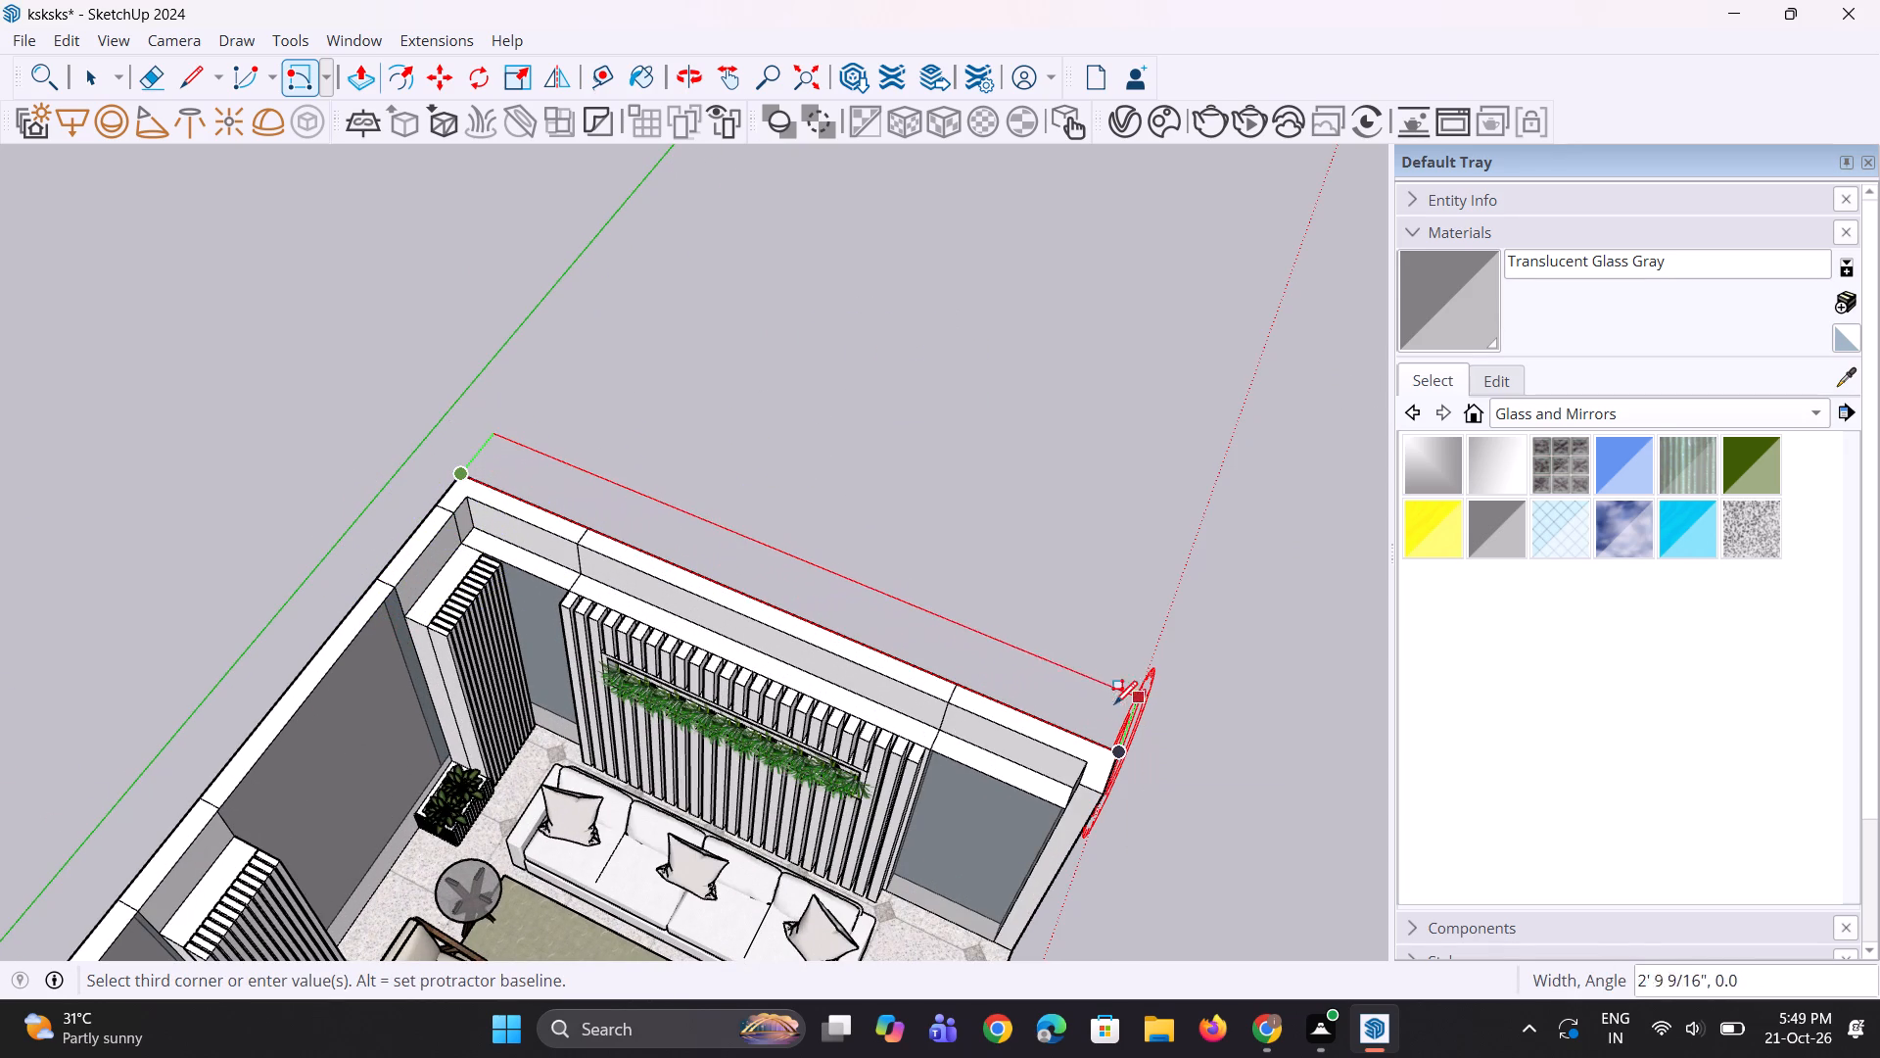
middle_drag(1092, 699, 583, 675)
scroll(632, 548, down, 4)
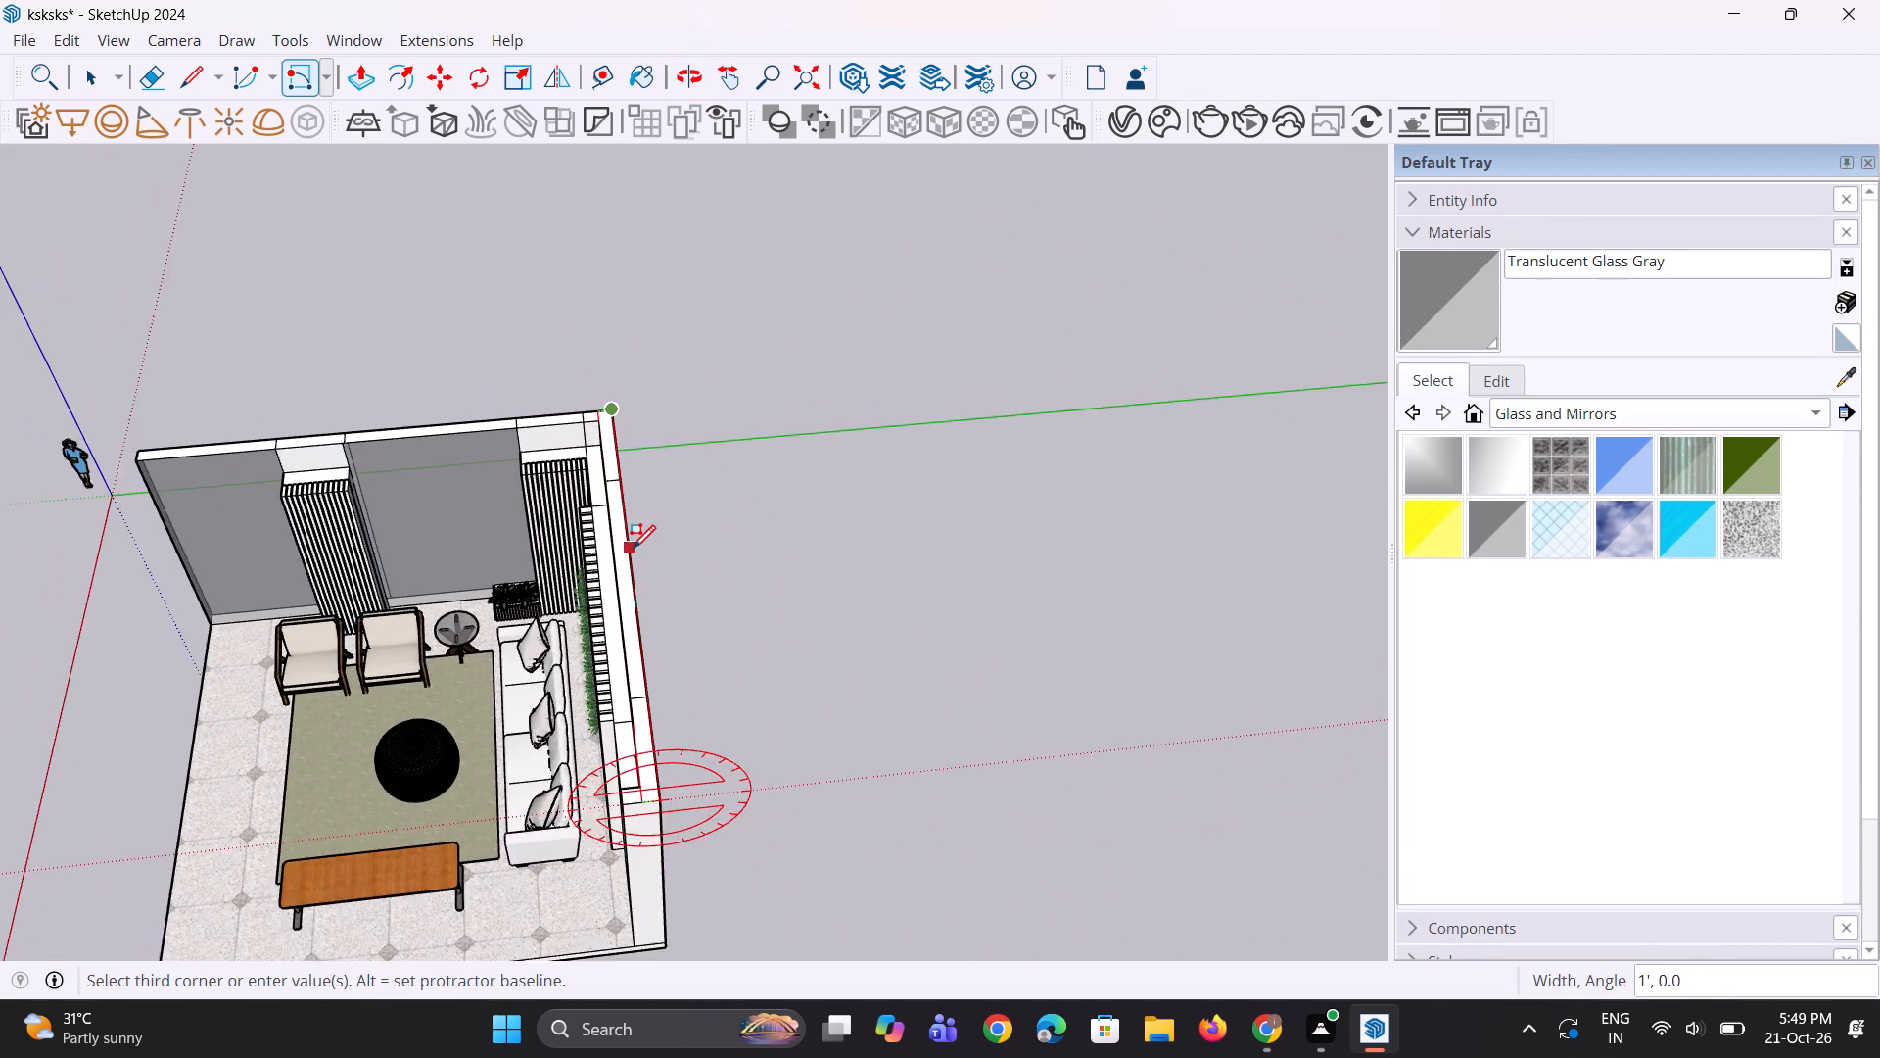
scroll(632, 548, down, 4)
scroll(627, 741, up, 13)
middle_drag(646, 698, 656, 693)
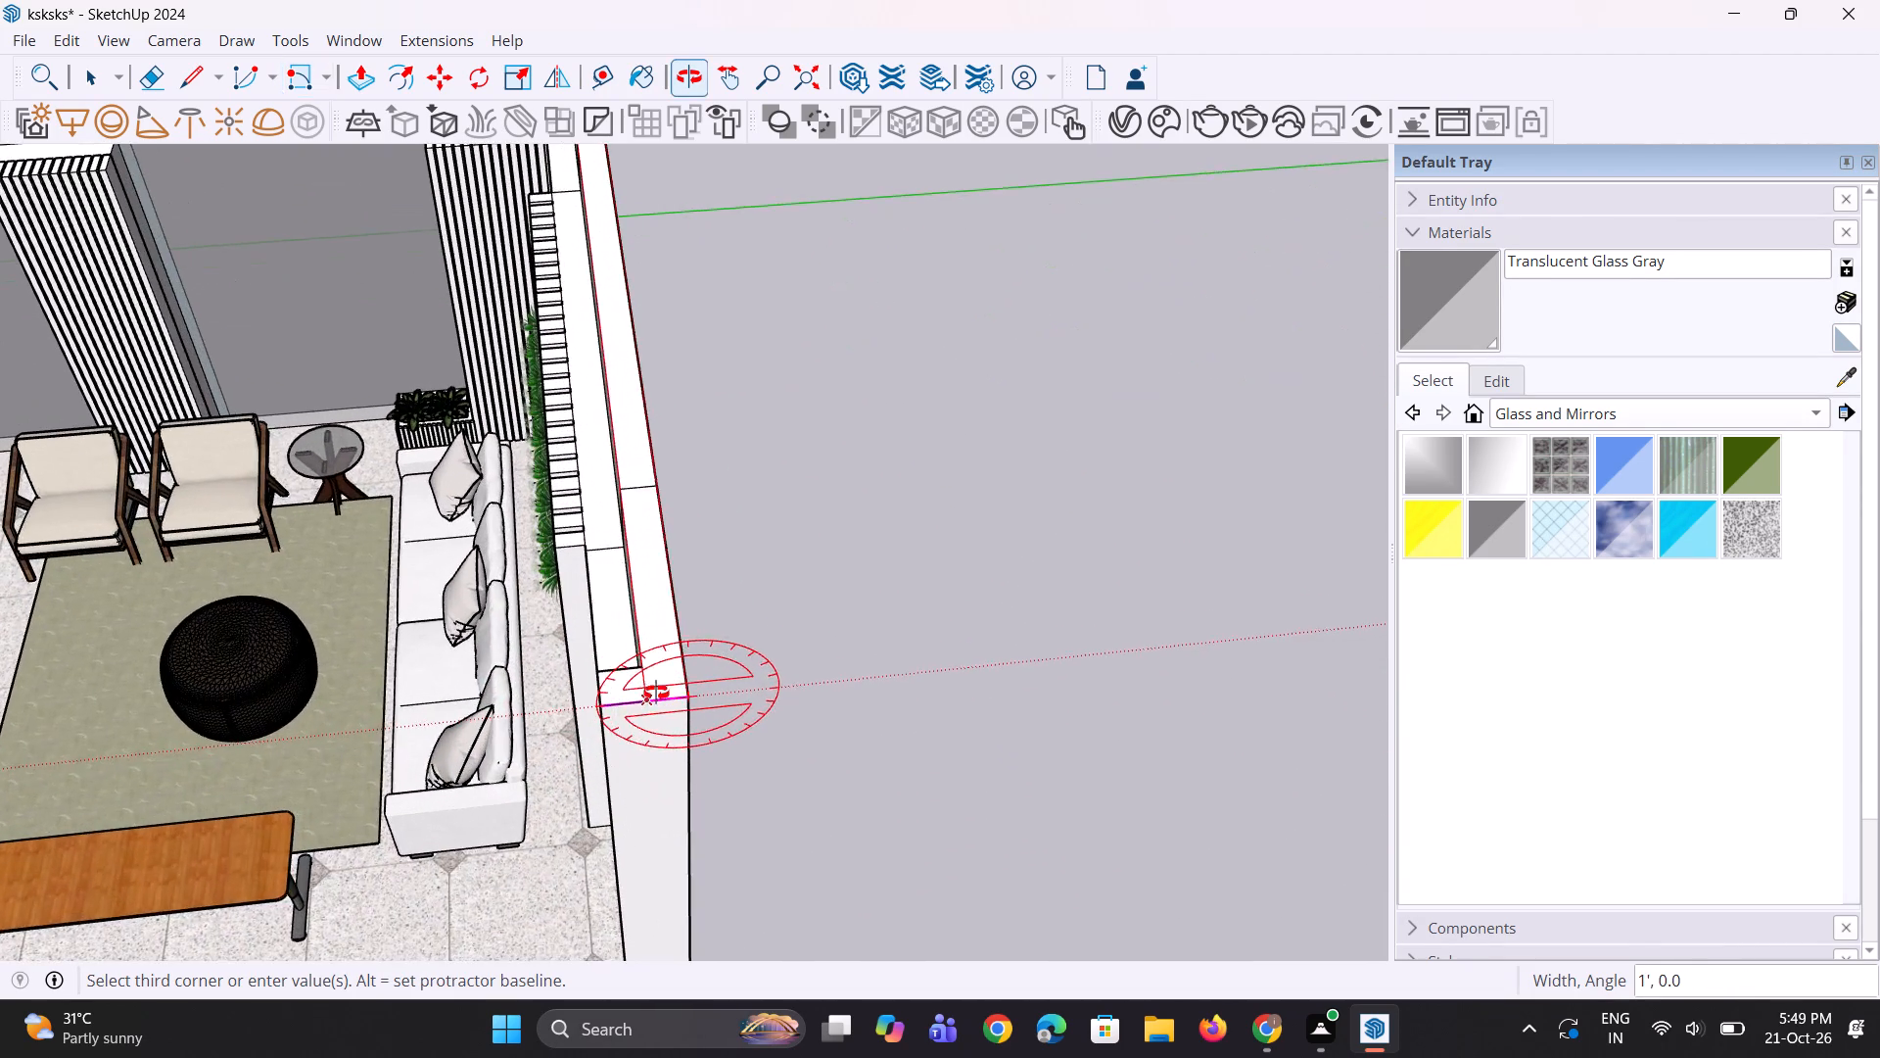
middle_drag(656, 693, 745, 645)
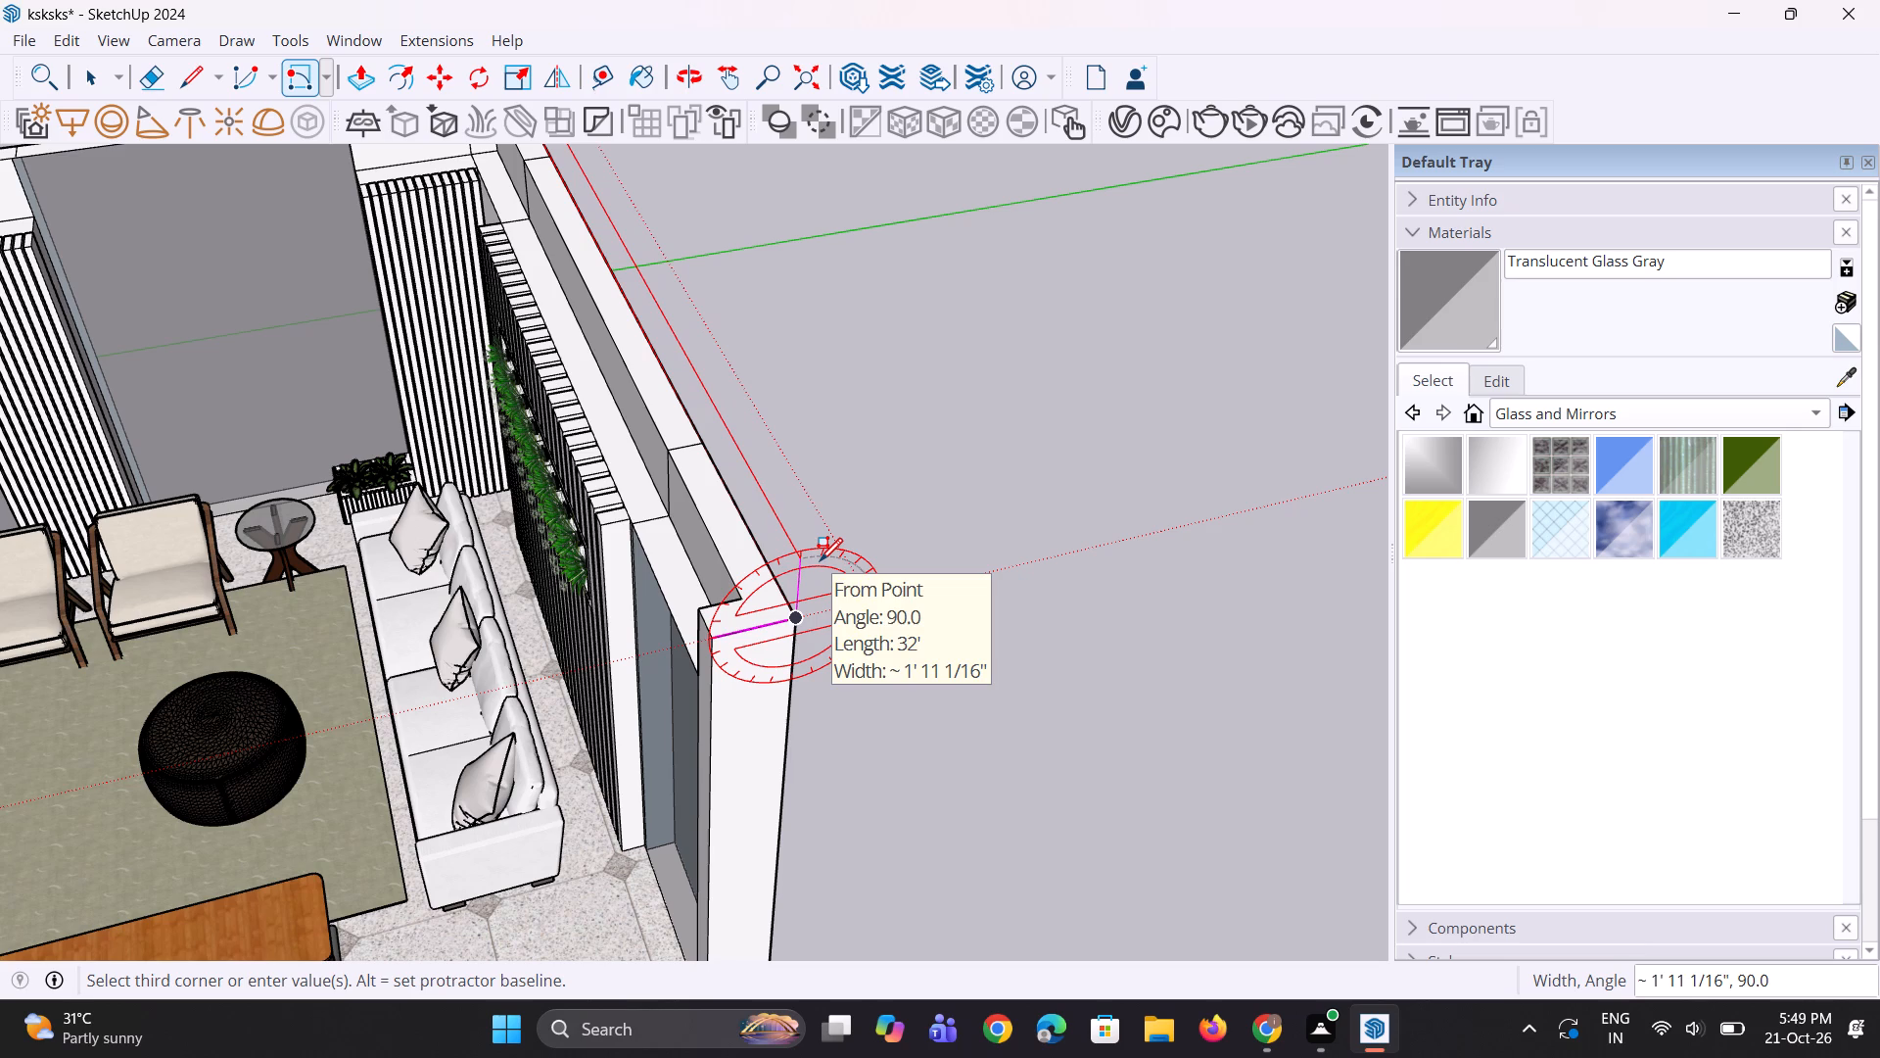
text(9")
key(Return)
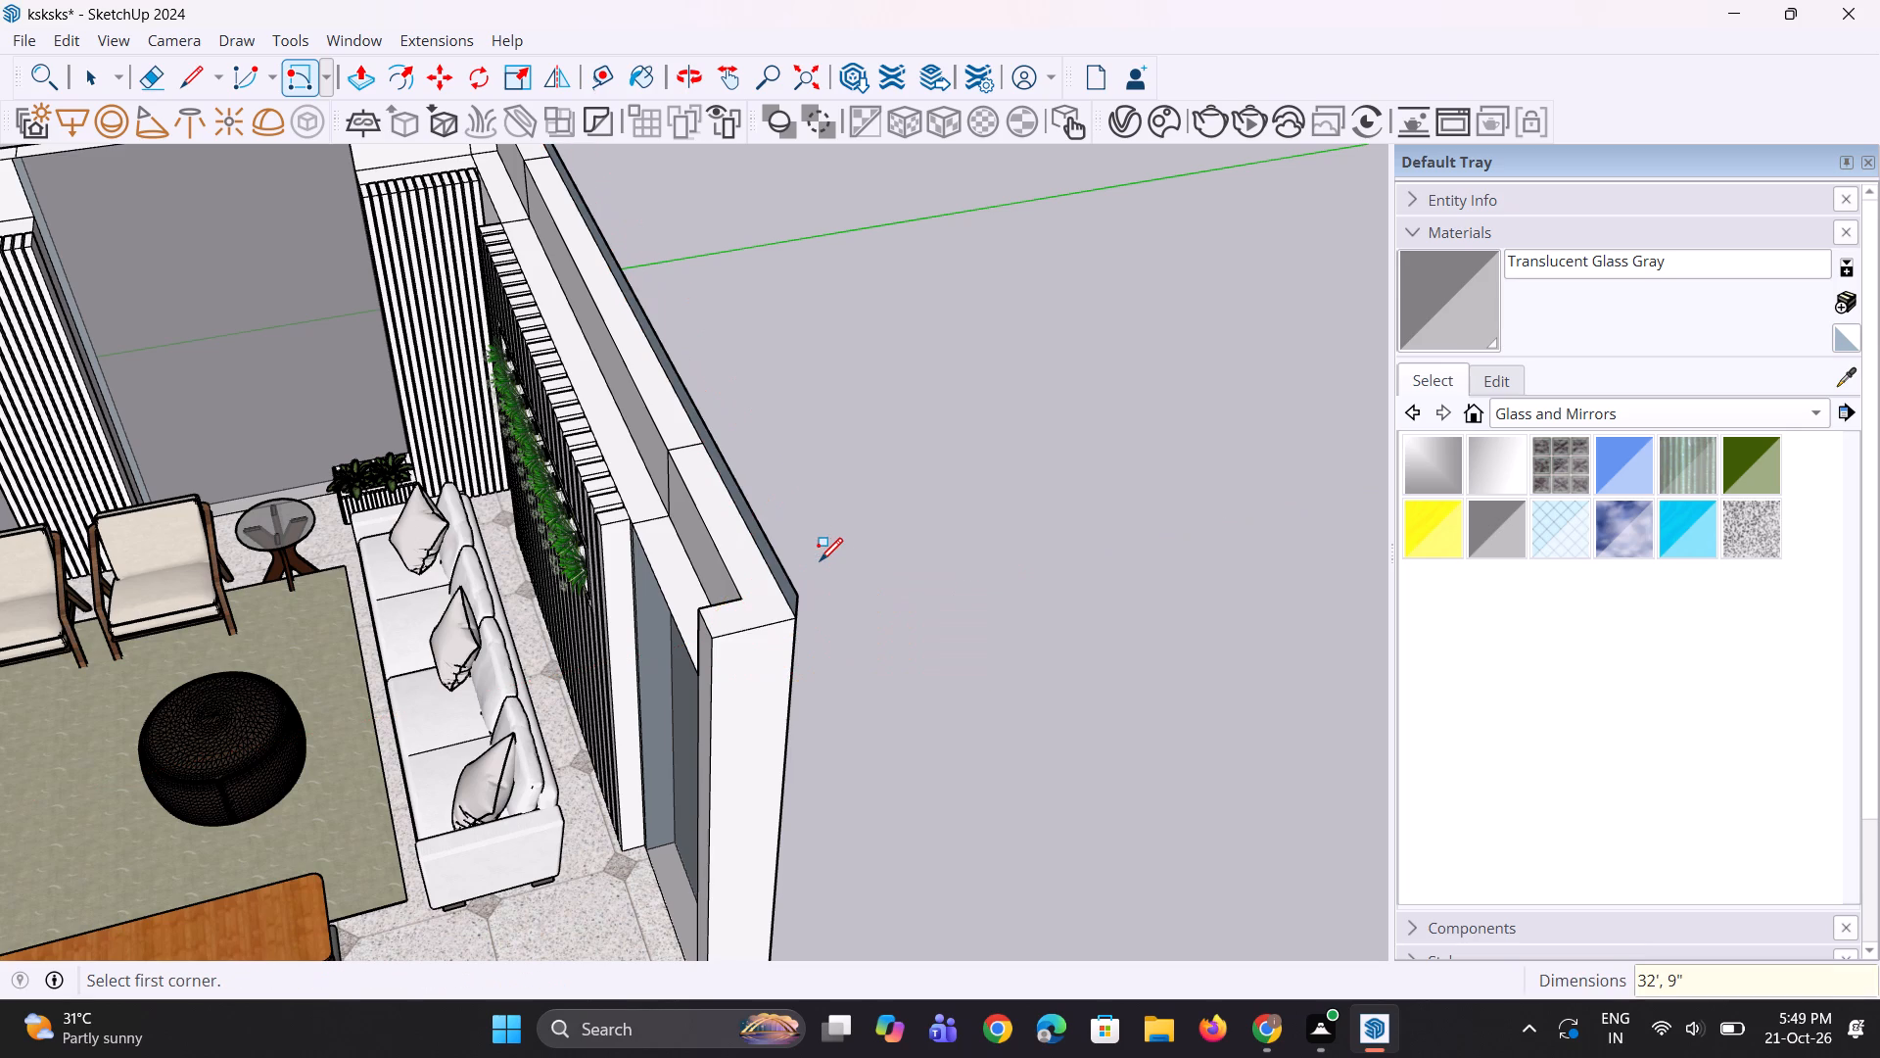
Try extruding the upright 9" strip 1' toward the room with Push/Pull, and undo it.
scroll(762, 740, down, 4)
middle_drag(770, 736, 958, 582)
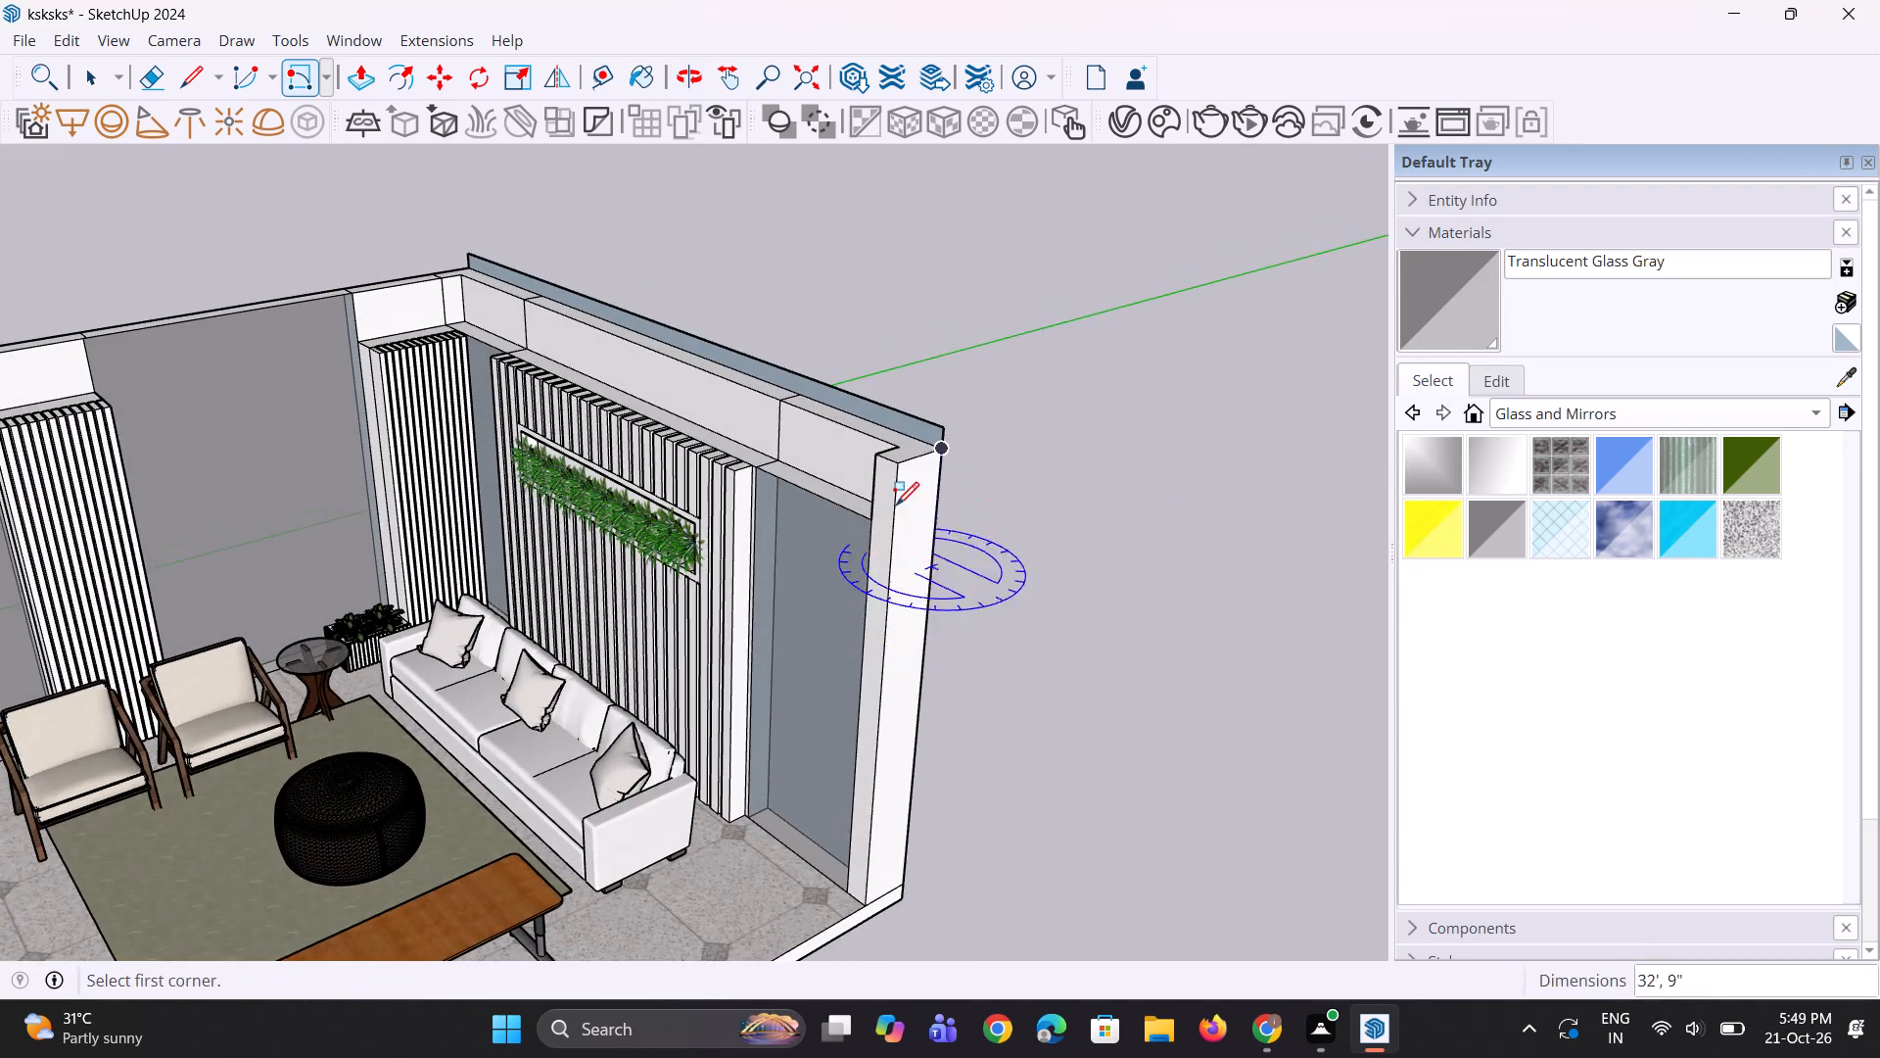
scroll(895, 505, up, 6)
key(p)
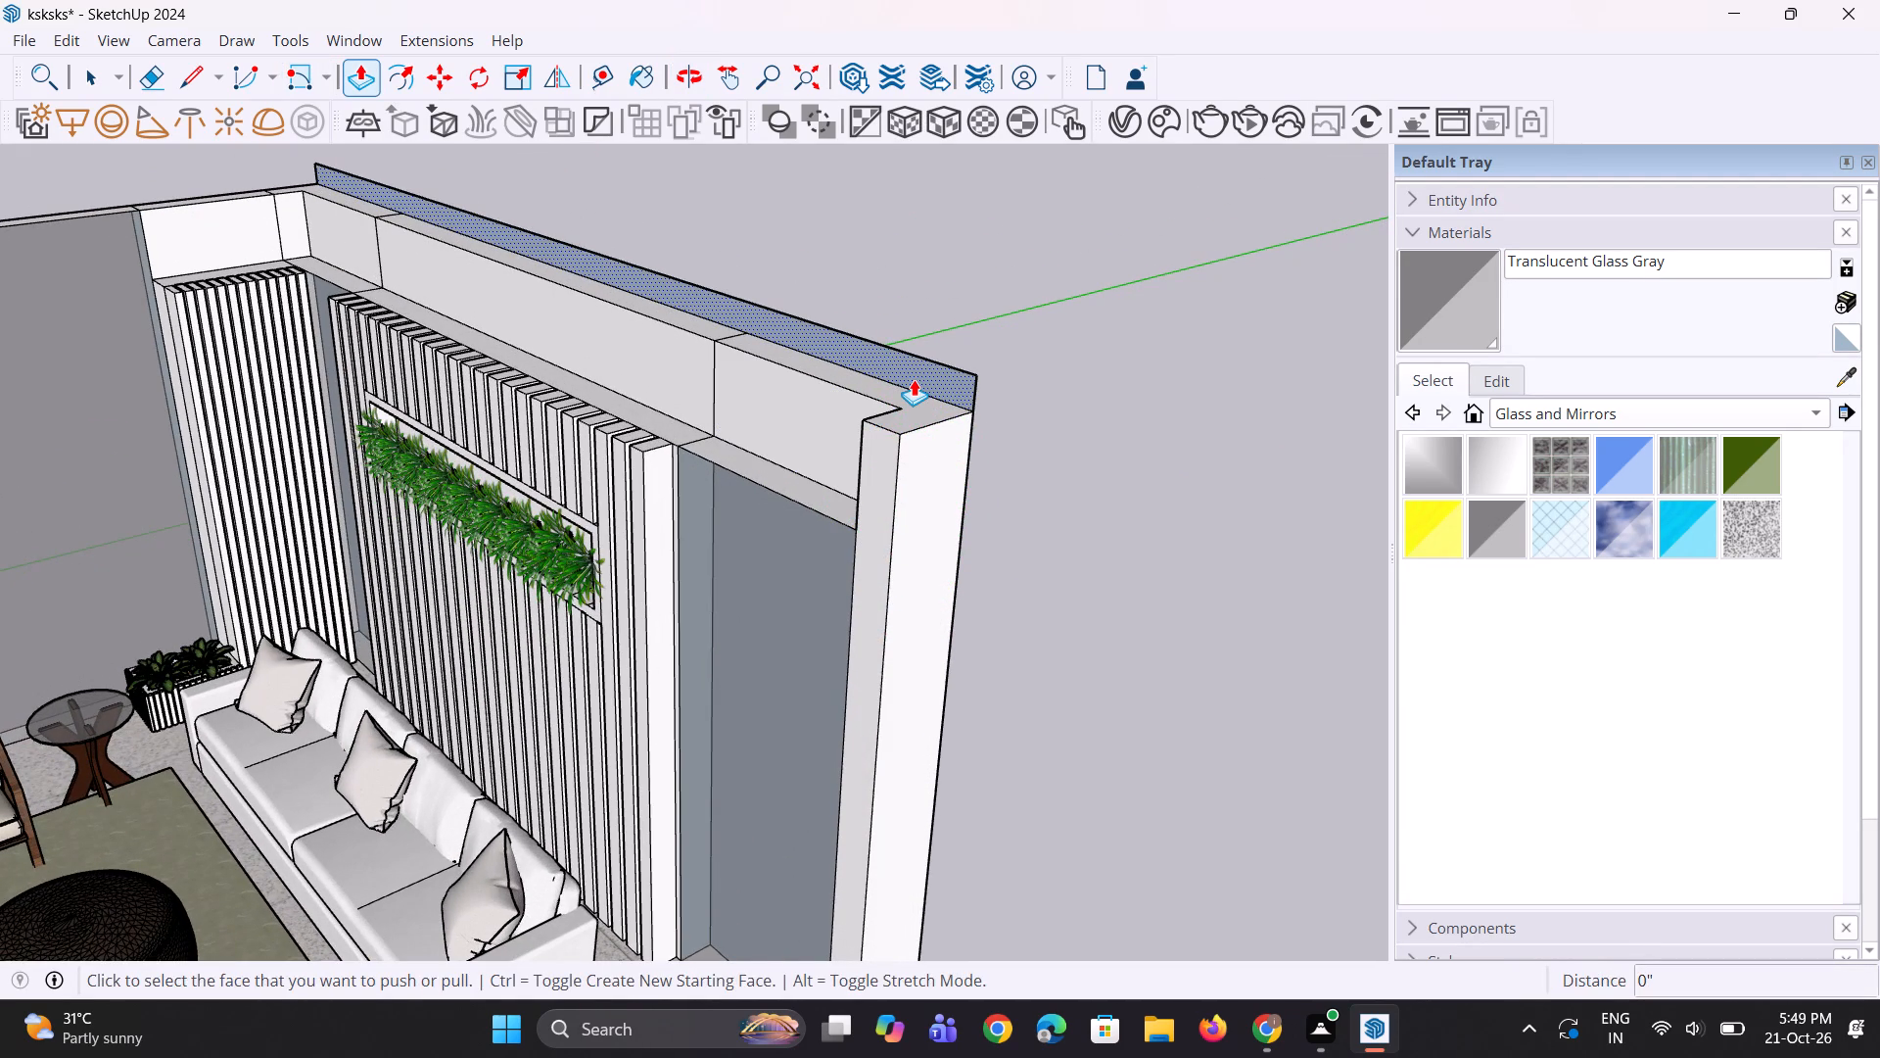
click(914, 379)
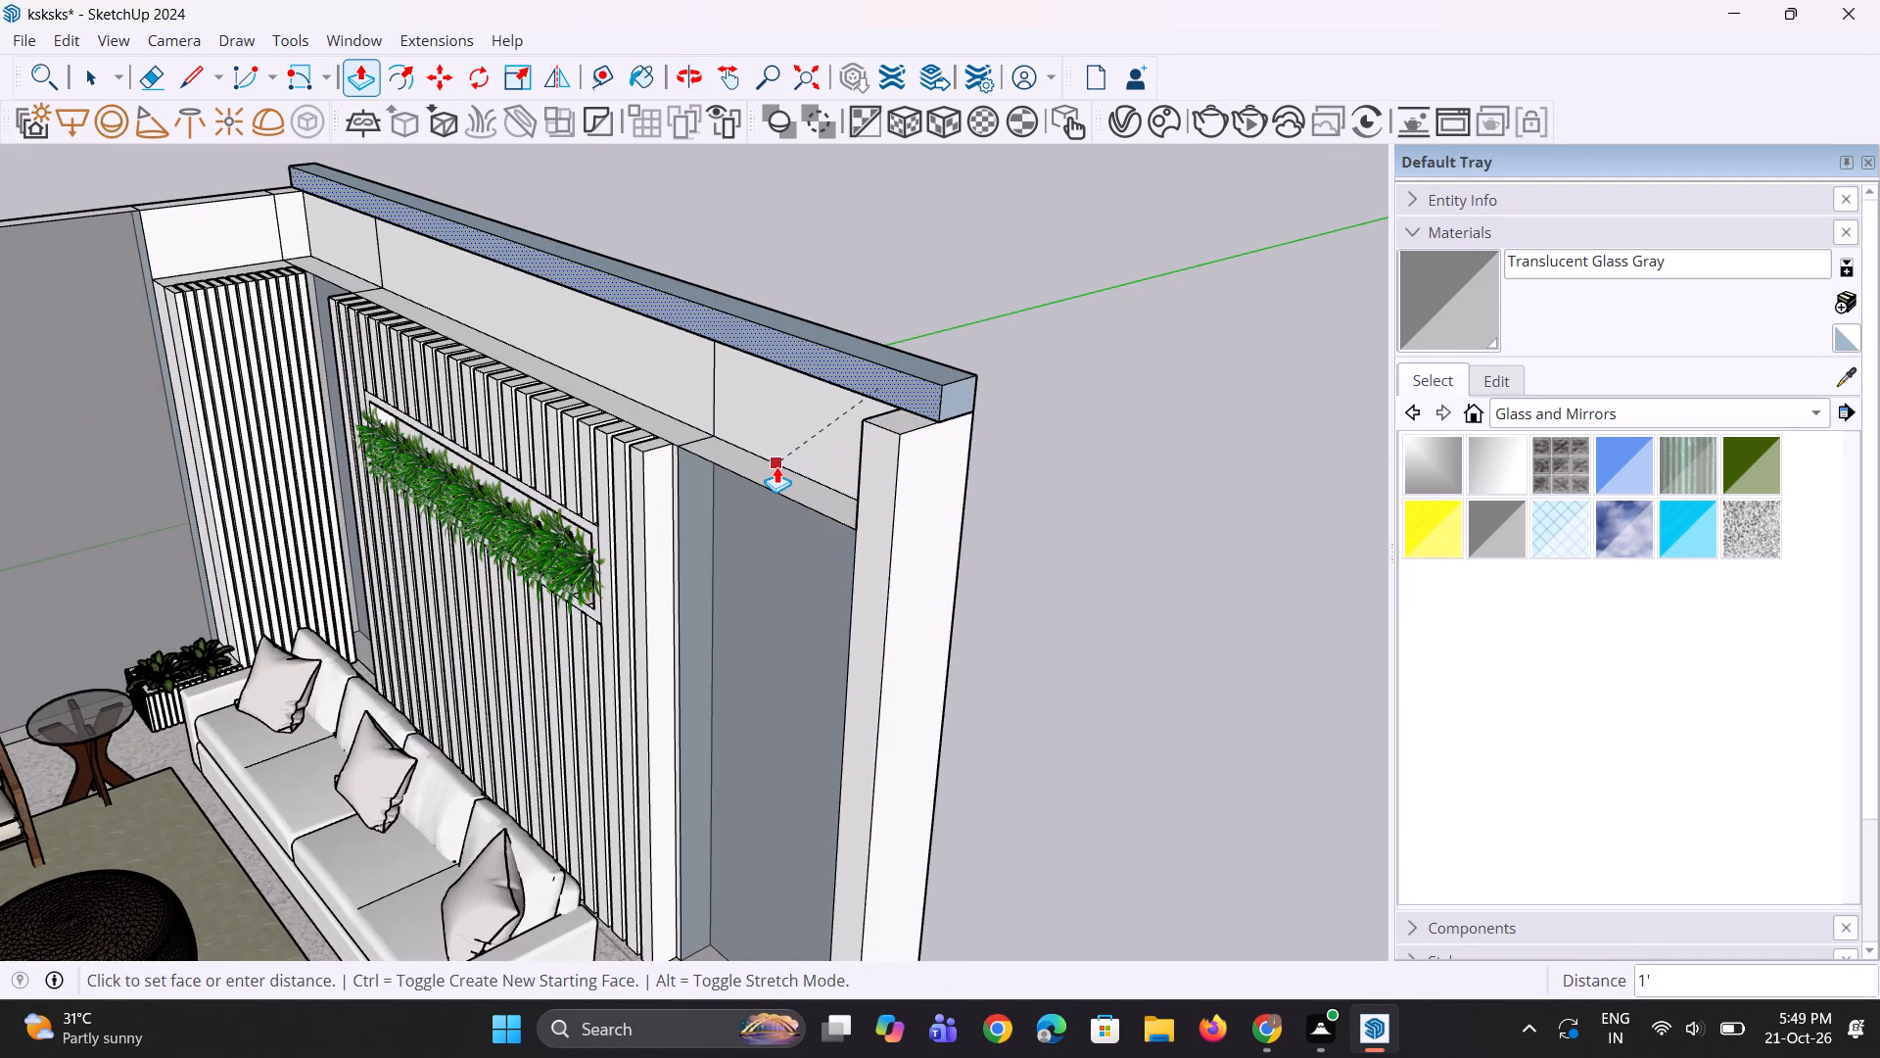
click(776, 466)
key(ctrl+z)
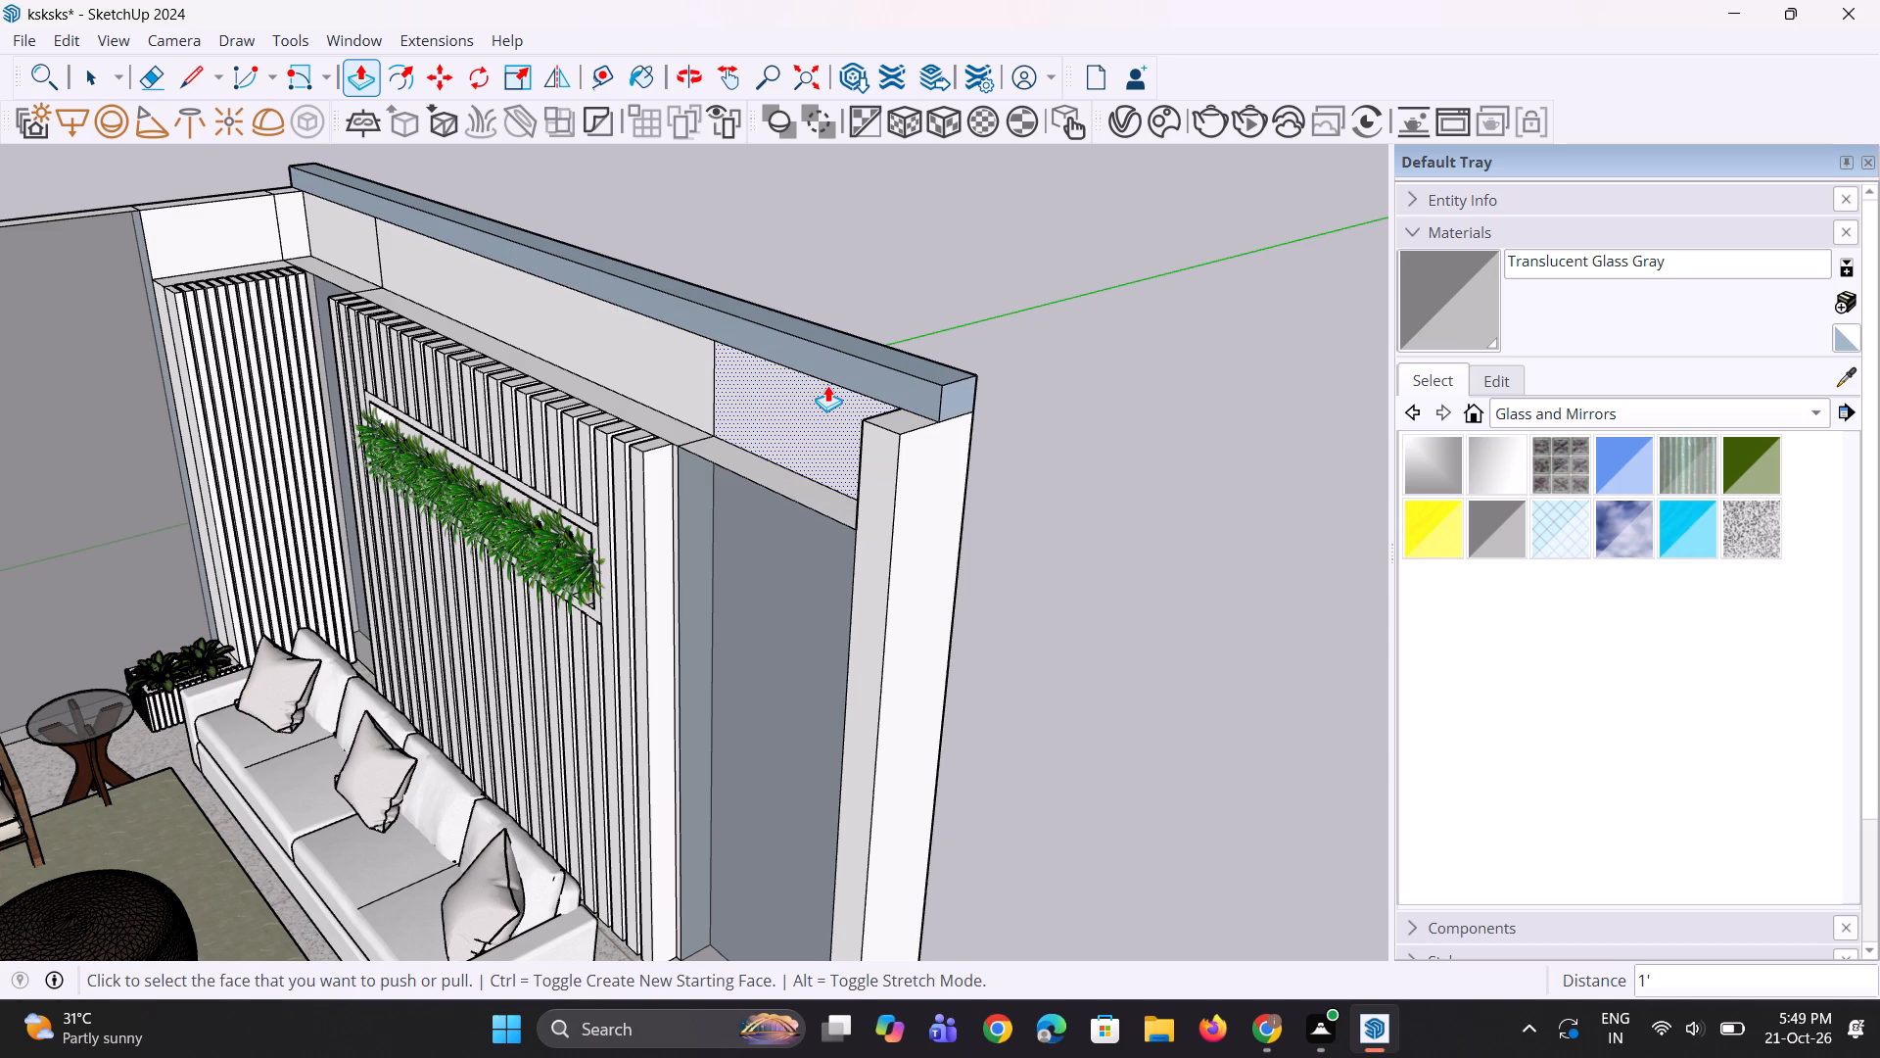
Push/Pull the upright 9" strip about 35' across the room to the opposite floor edge, forming the ceiling slab.
click(879, 360)
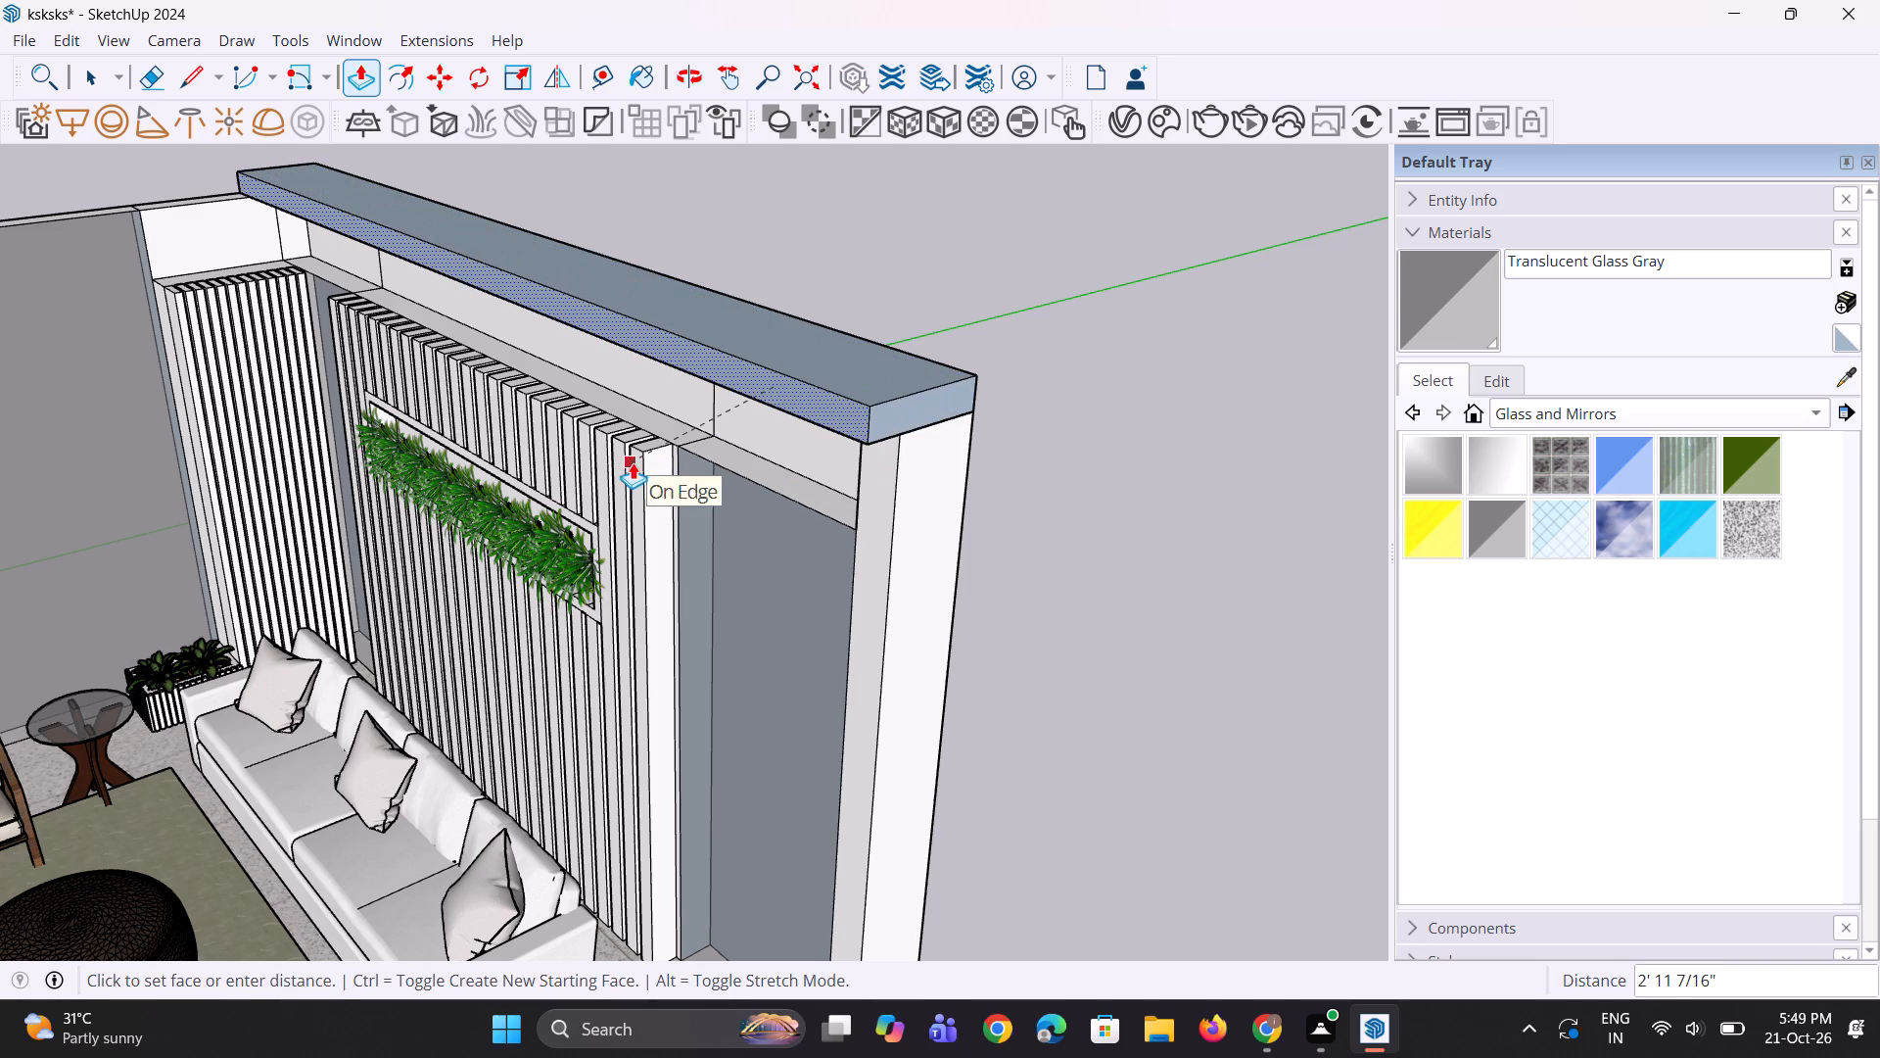
scroll(632, 462, down, 8)
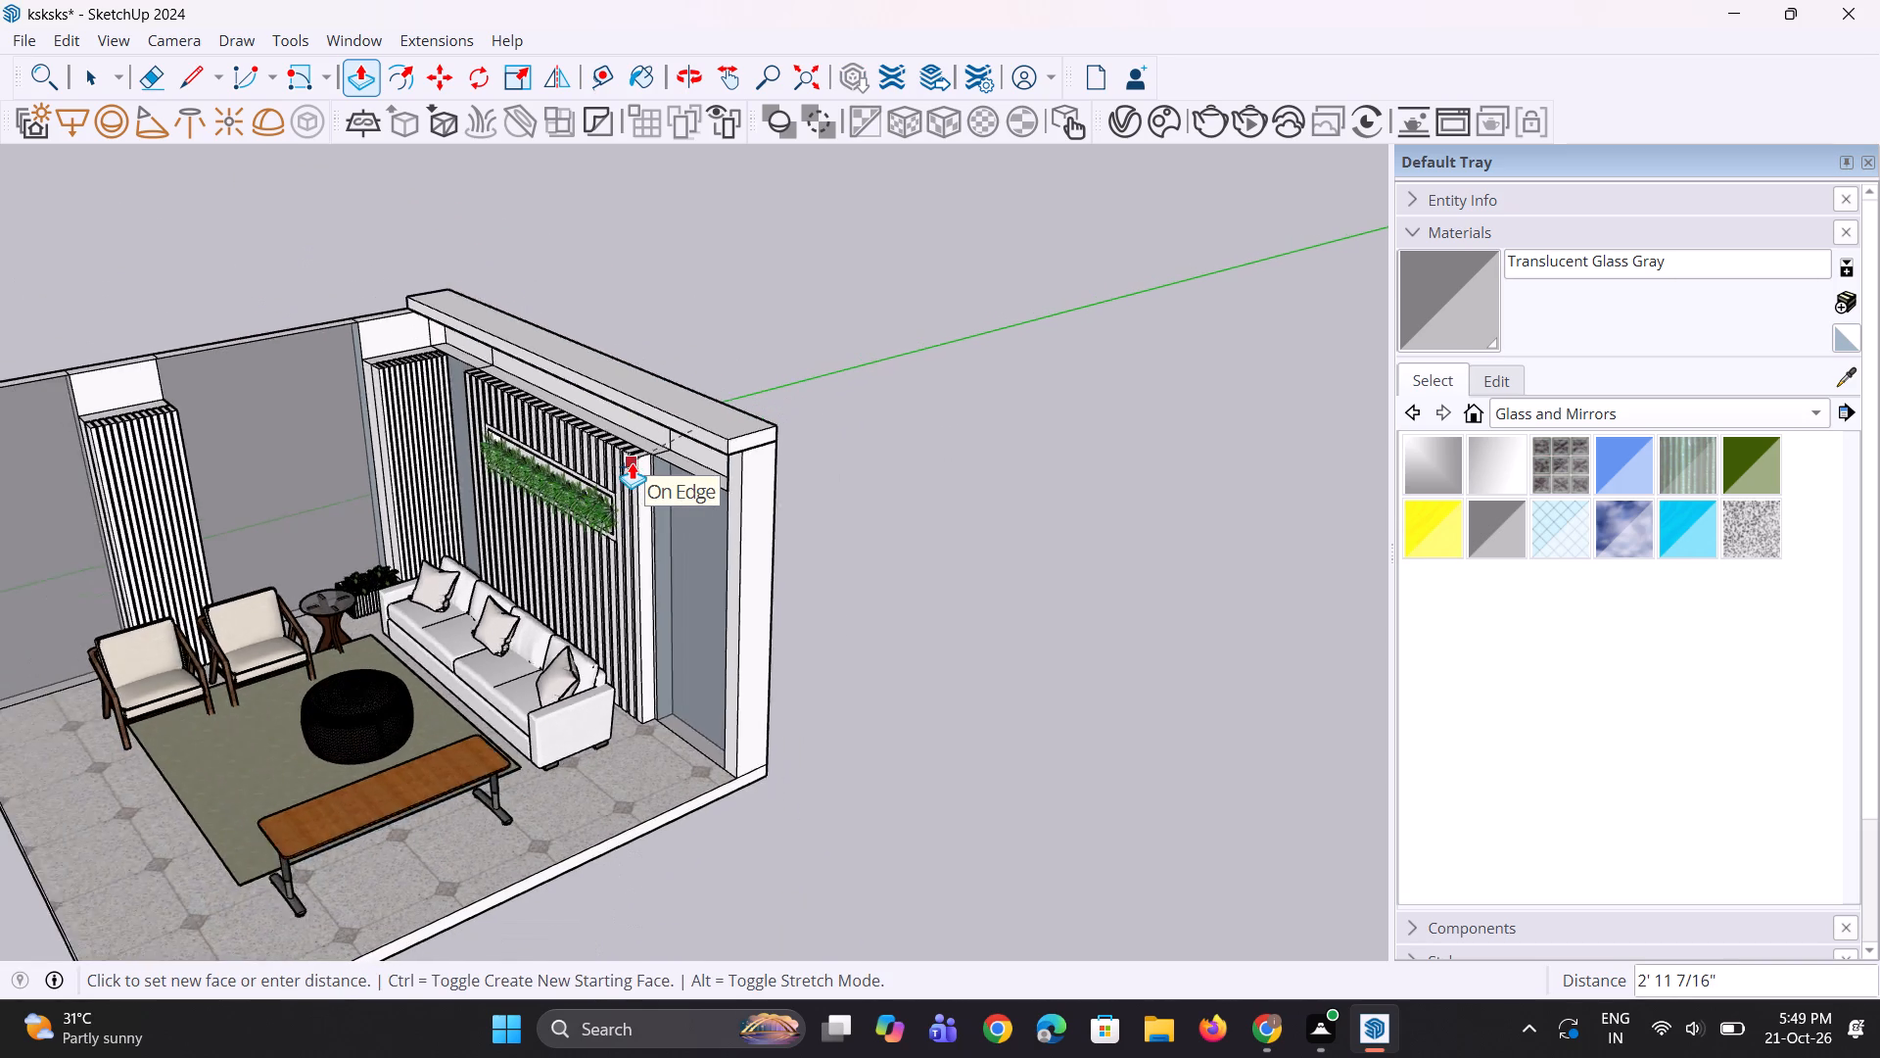
scroll(632, 462, down, 5)
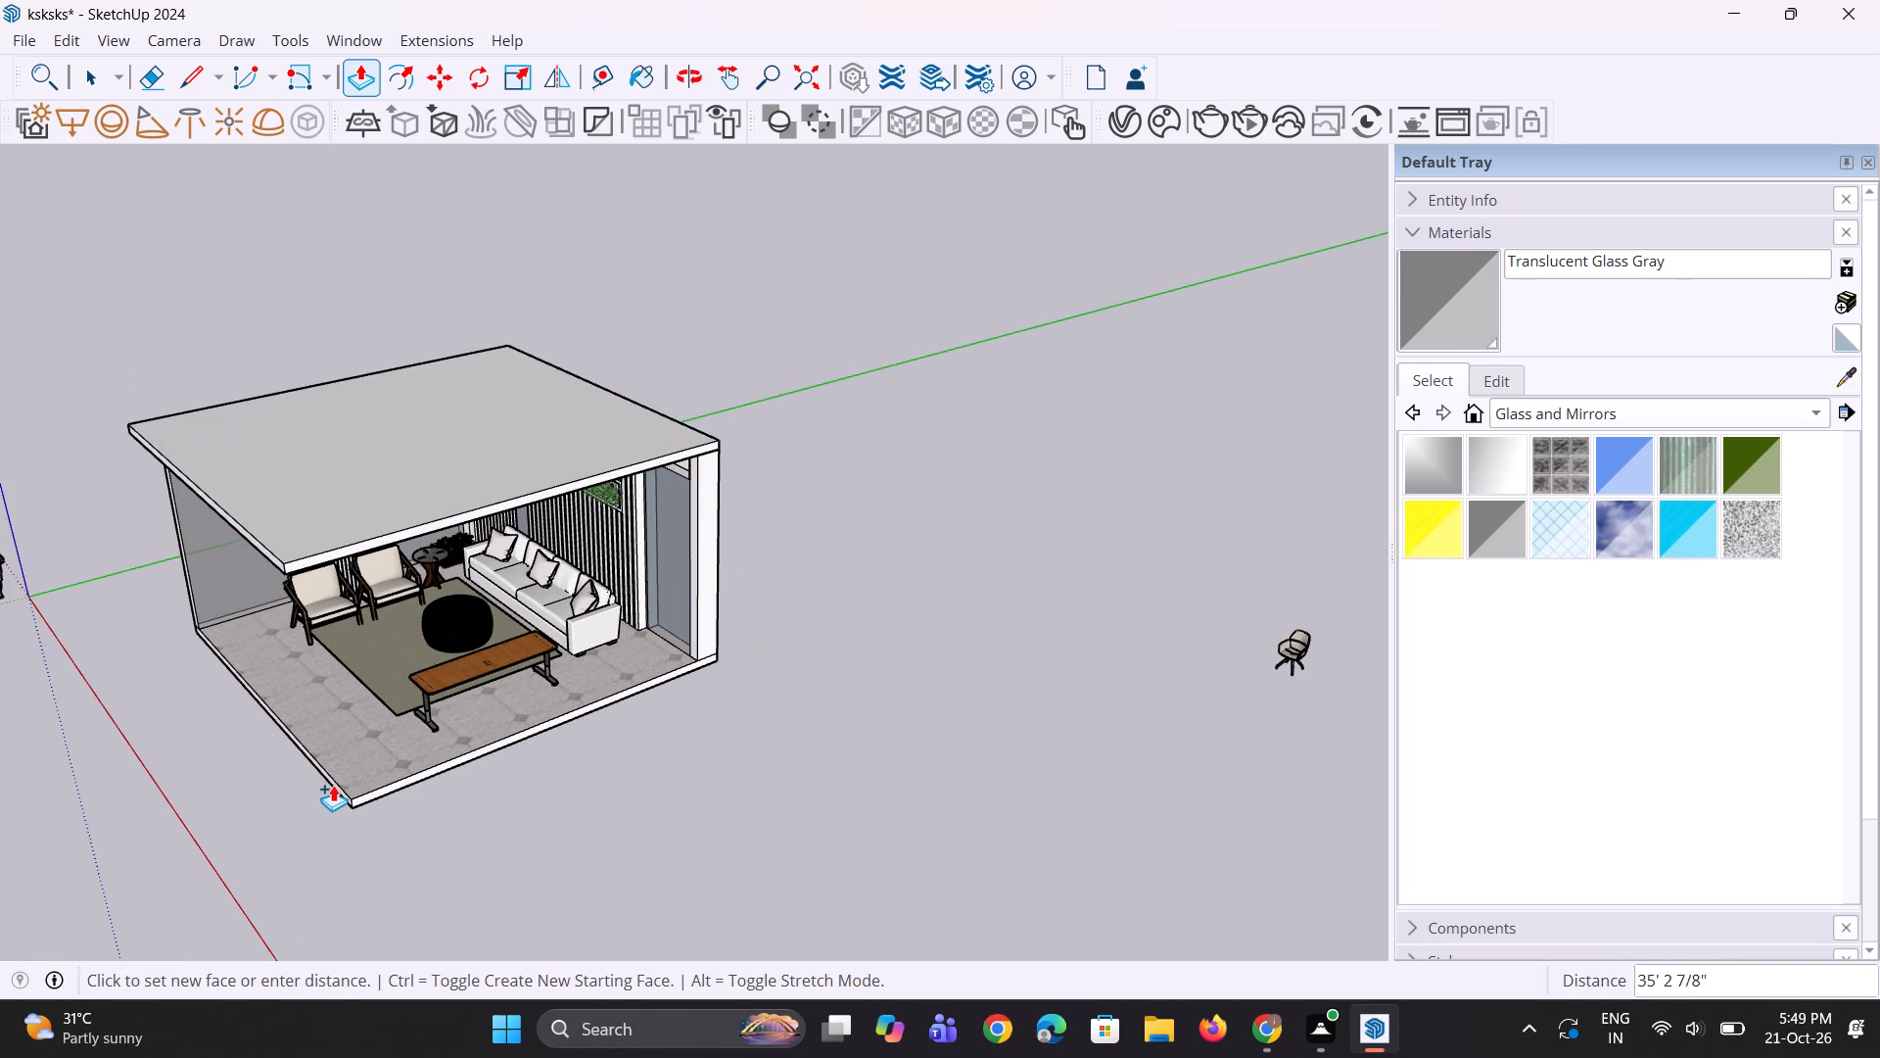
click(342, 809)
Erase the two seam lines crossing the underside of the ceiling slab.
middle_drag(378, 722, 553, 478)
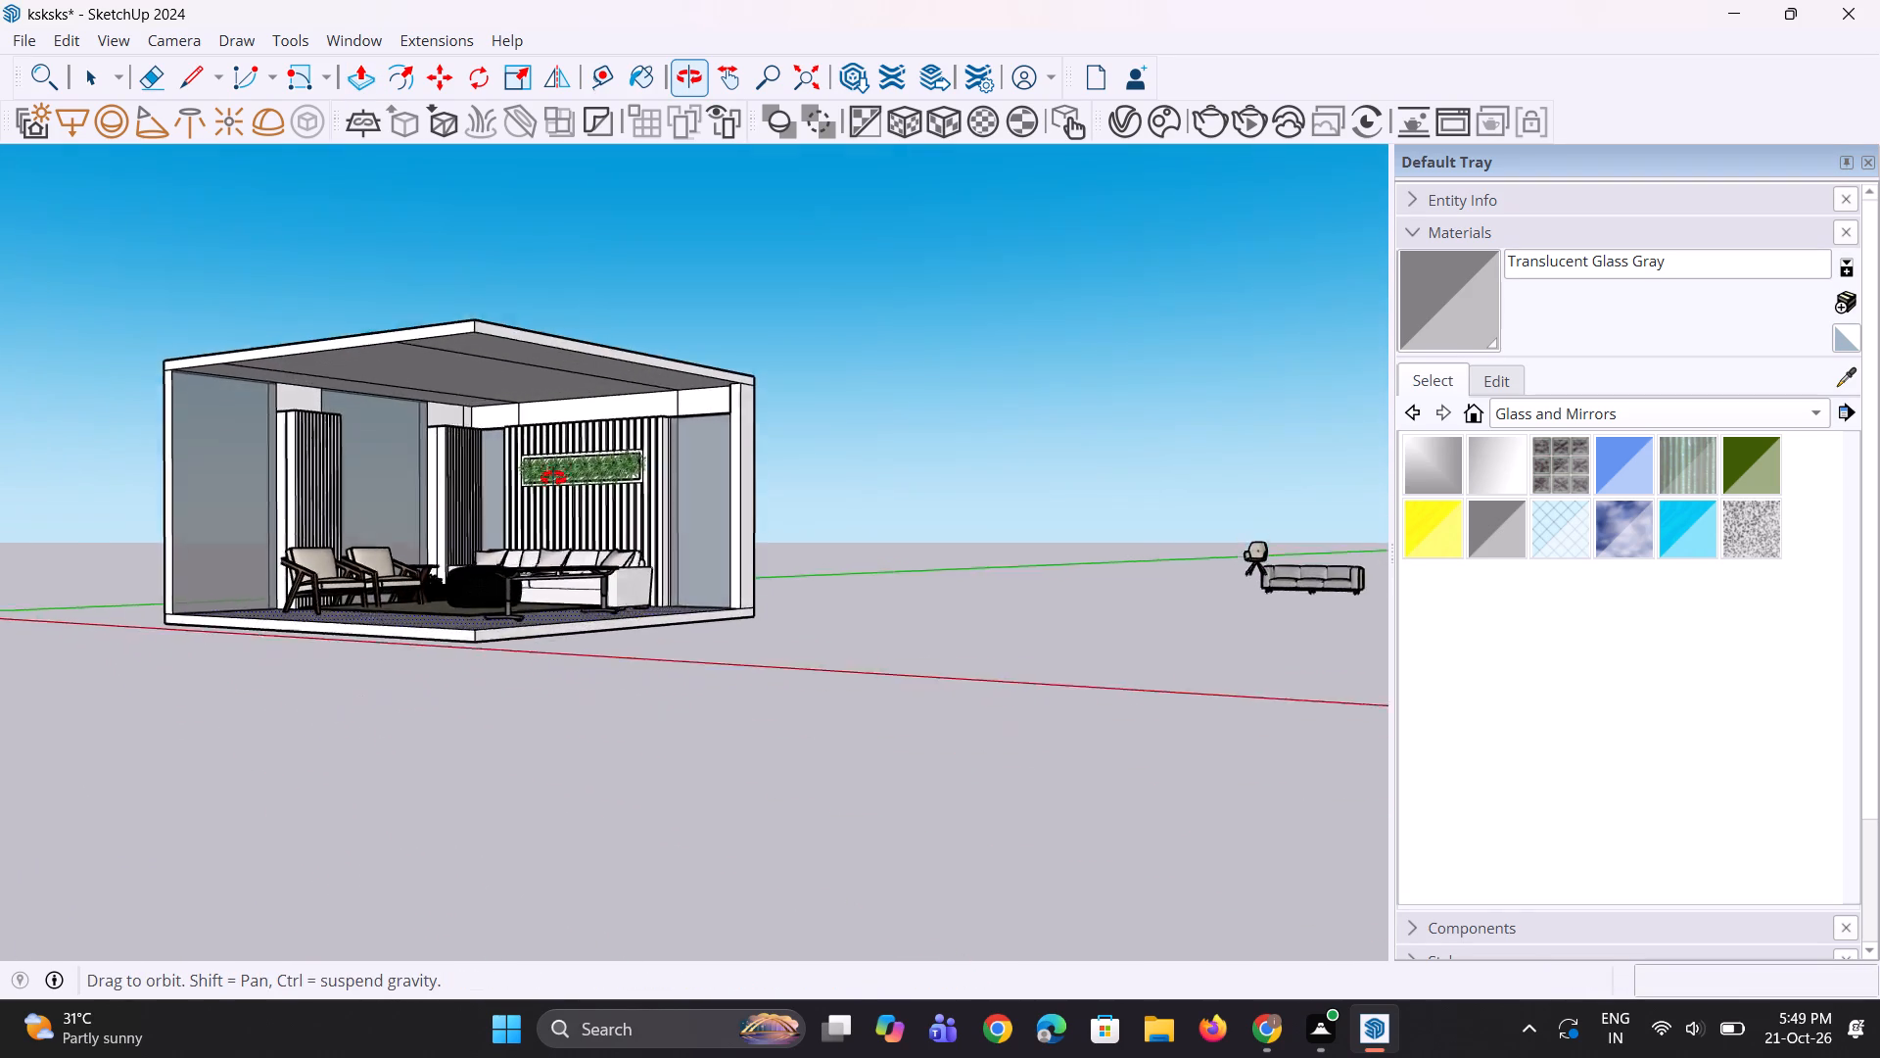
middle_drag(553, 478, 577, 454)
key(space)
scroll(513, 168, up, 2)
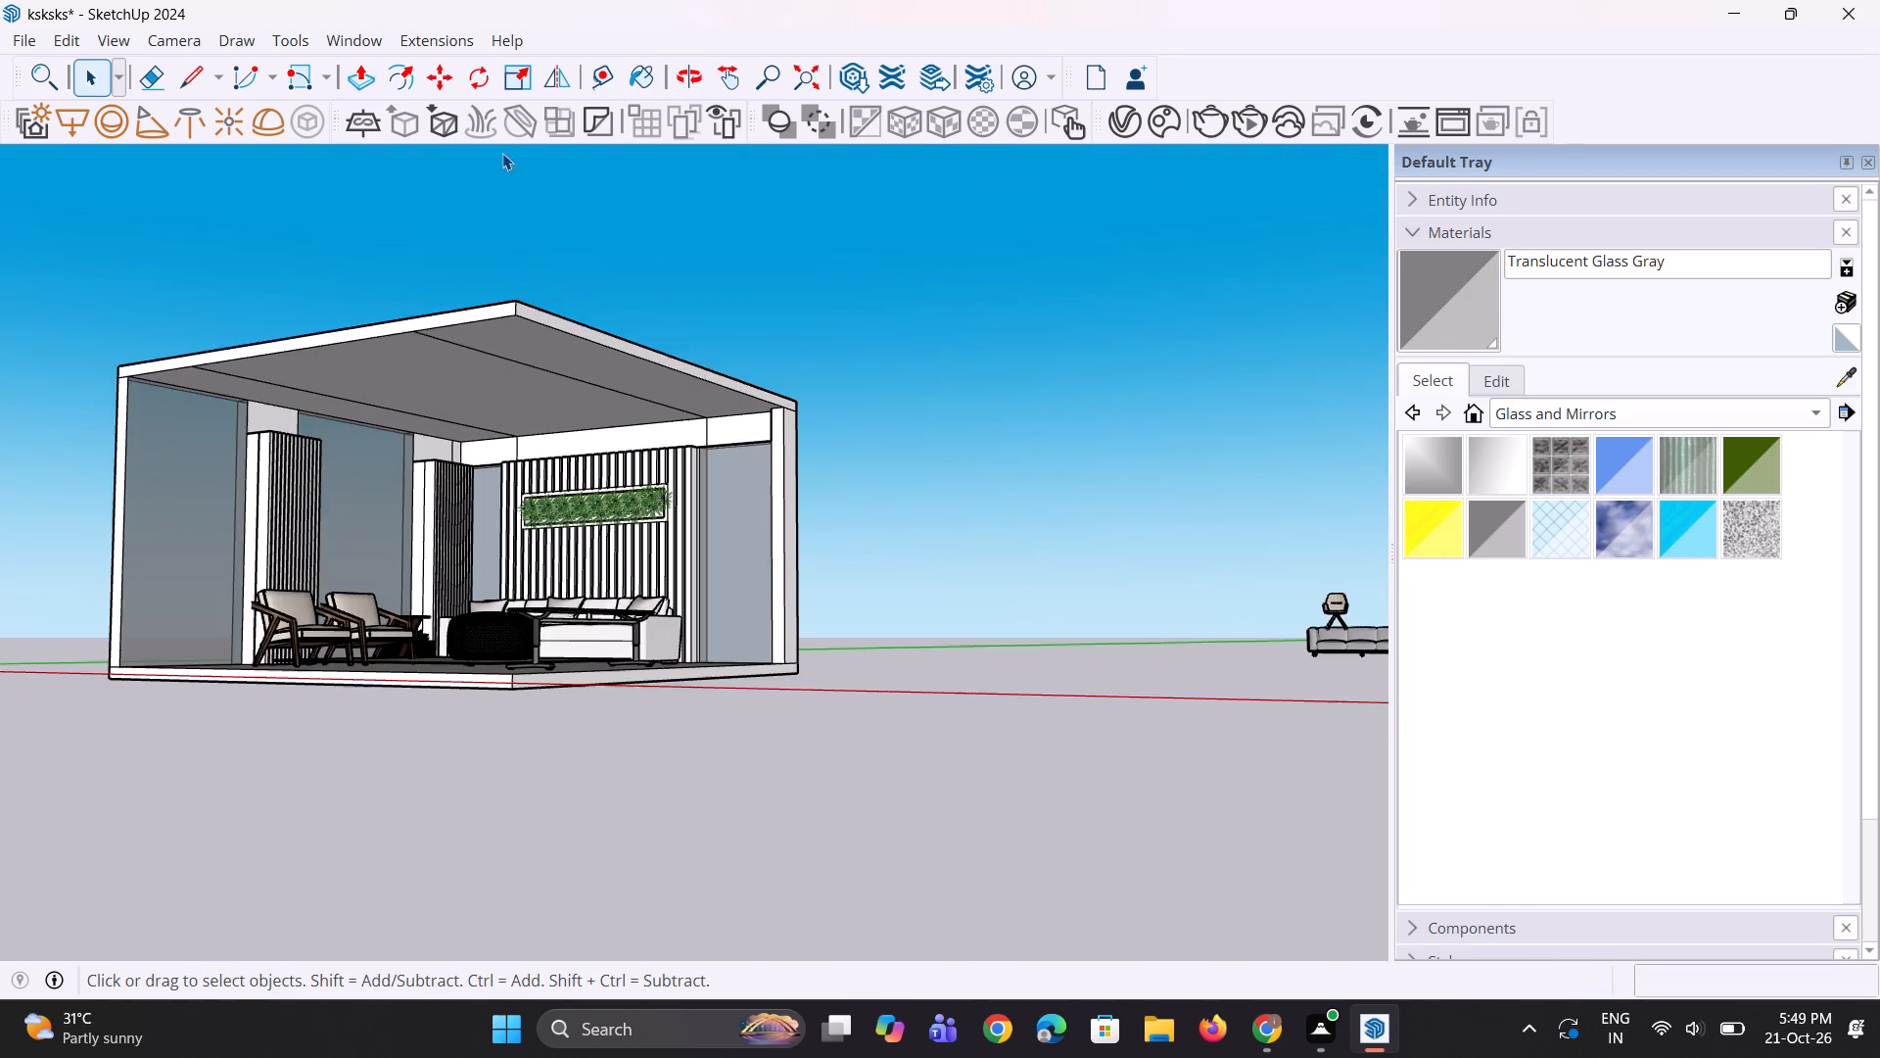
scroll(493, 310, up, 7)
key(e)
middle_drag(326, 418, 342, 321)
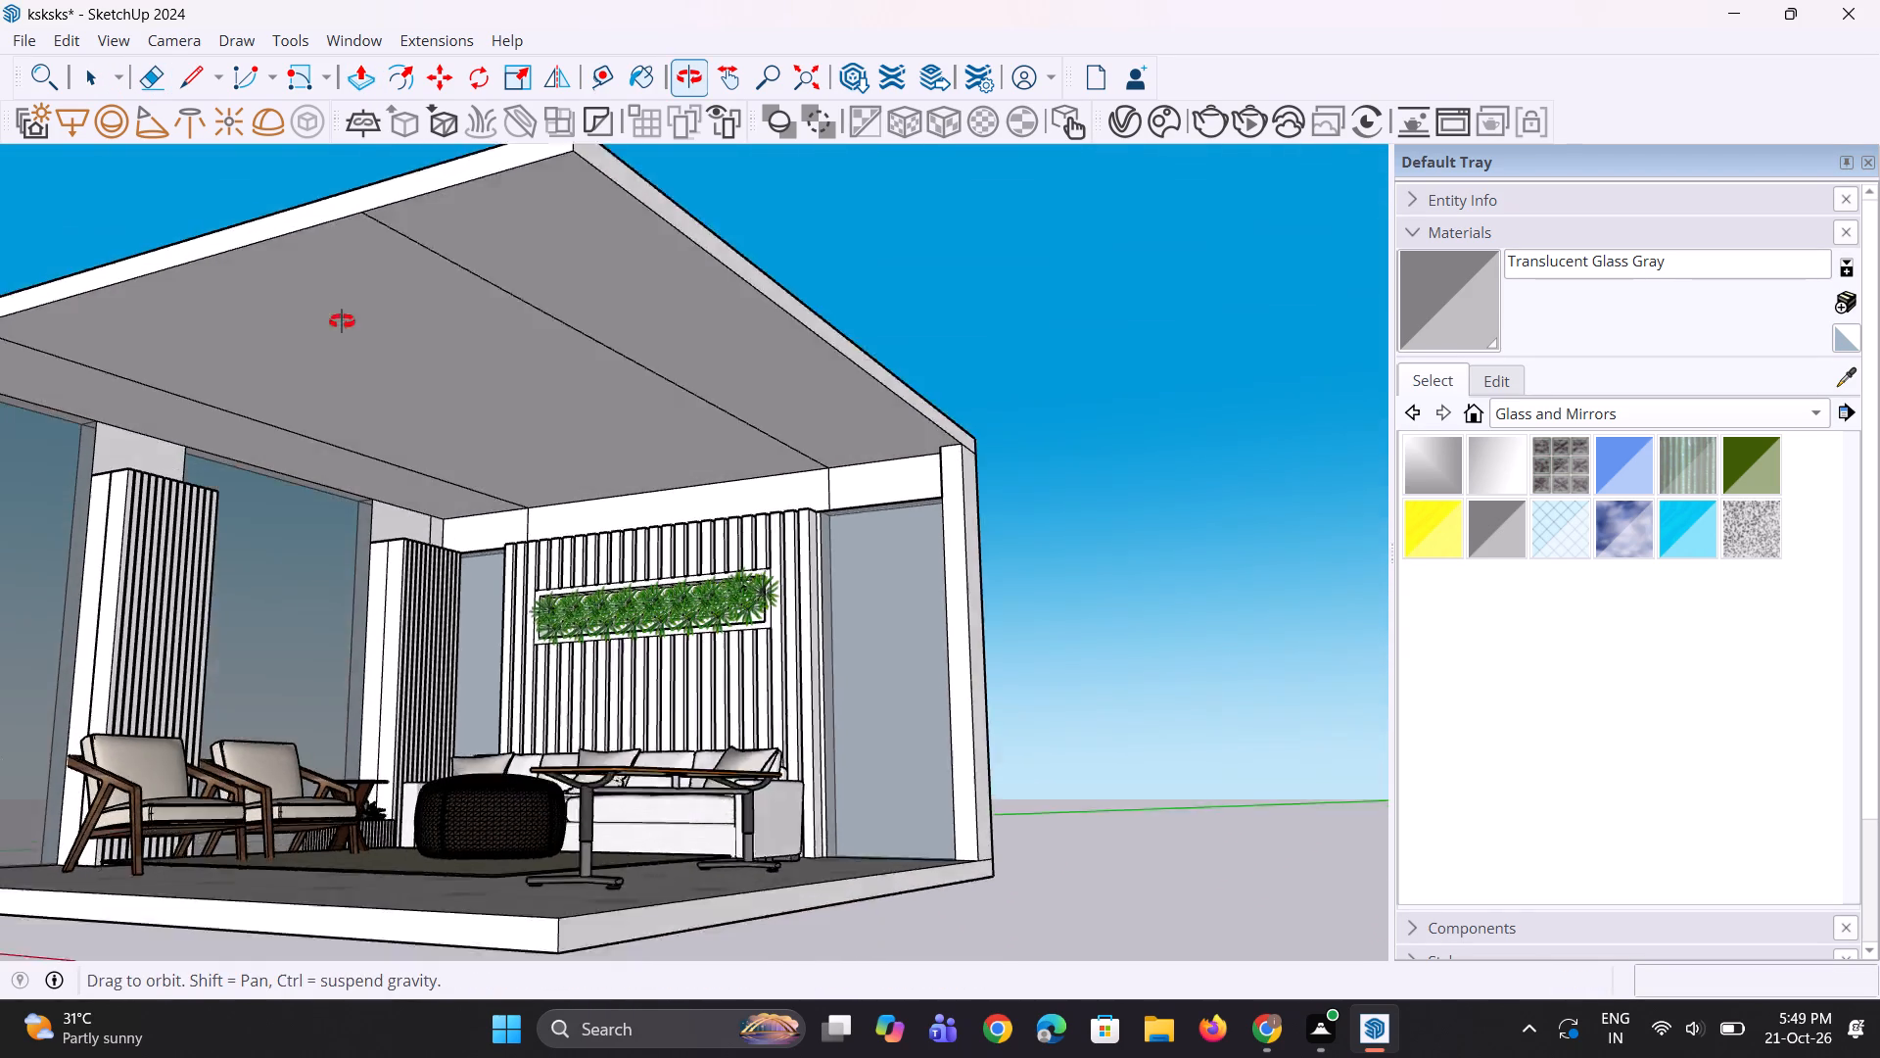
middle_drag(342, 321, 346, 309)
scroll(259, 398, up, 4)
click(259, 398)
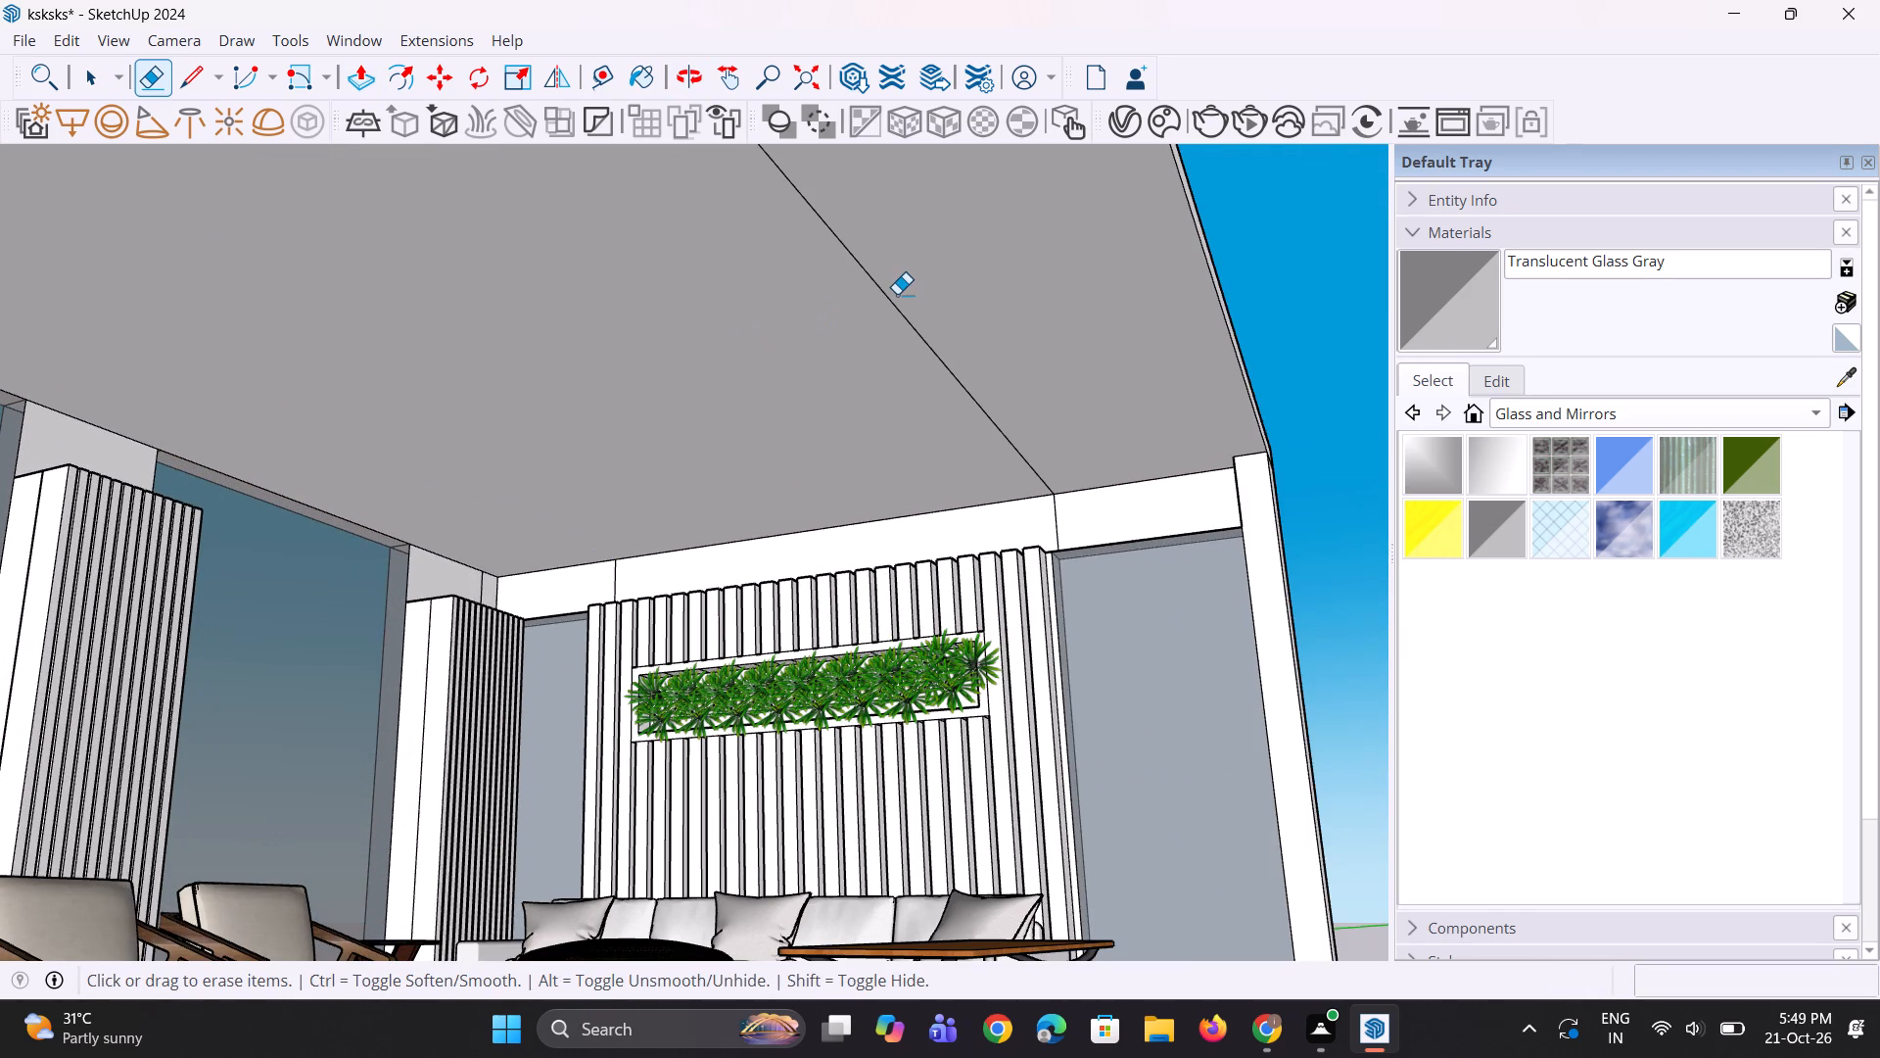
click(899, 310)
scroll(769, 460, down, 4)
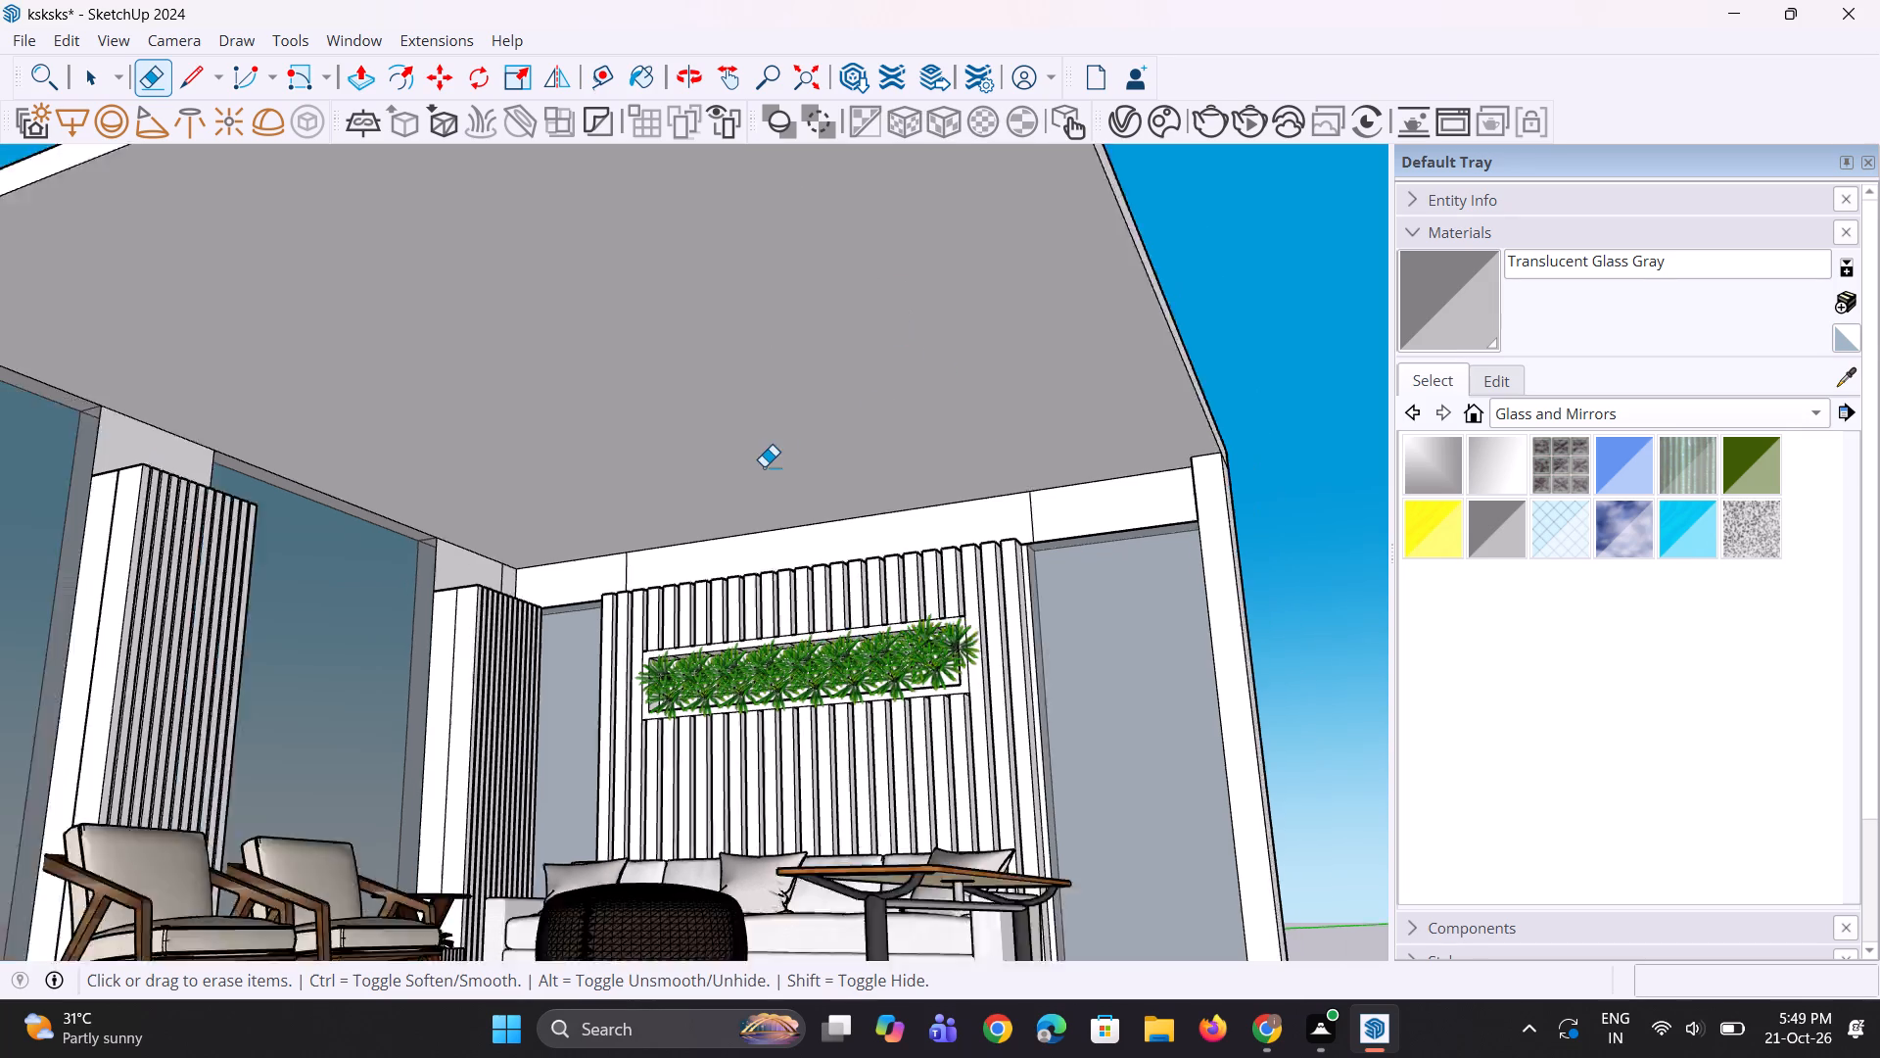
scroll(764, 466, down, 6)
middle_drag(760, 474, 755, 496)
Erase the leftover vertical seam lines on the wall band above the slatted panel and beside the corner column.
scroll(645, 473, up, 10)
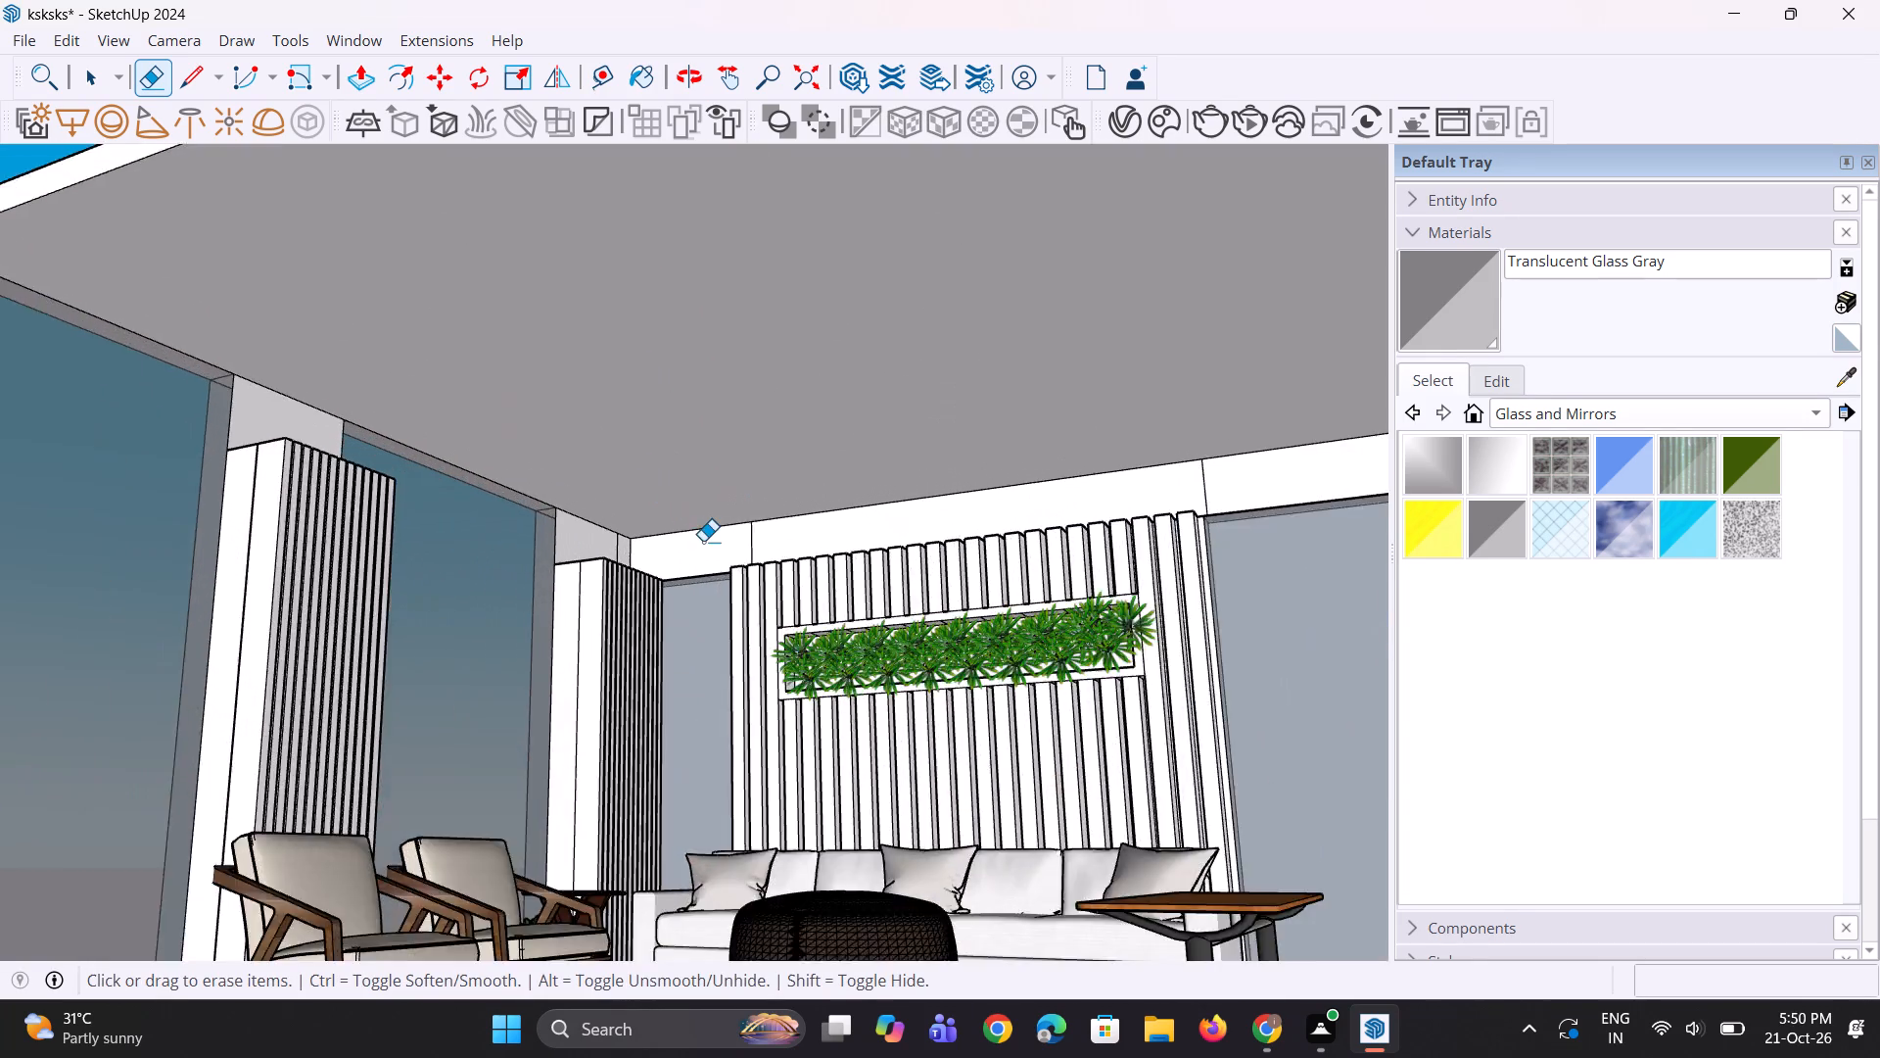
scroll(703, 541, up, 2)
click(775, 539)
scroll(711, 580, down, 5)
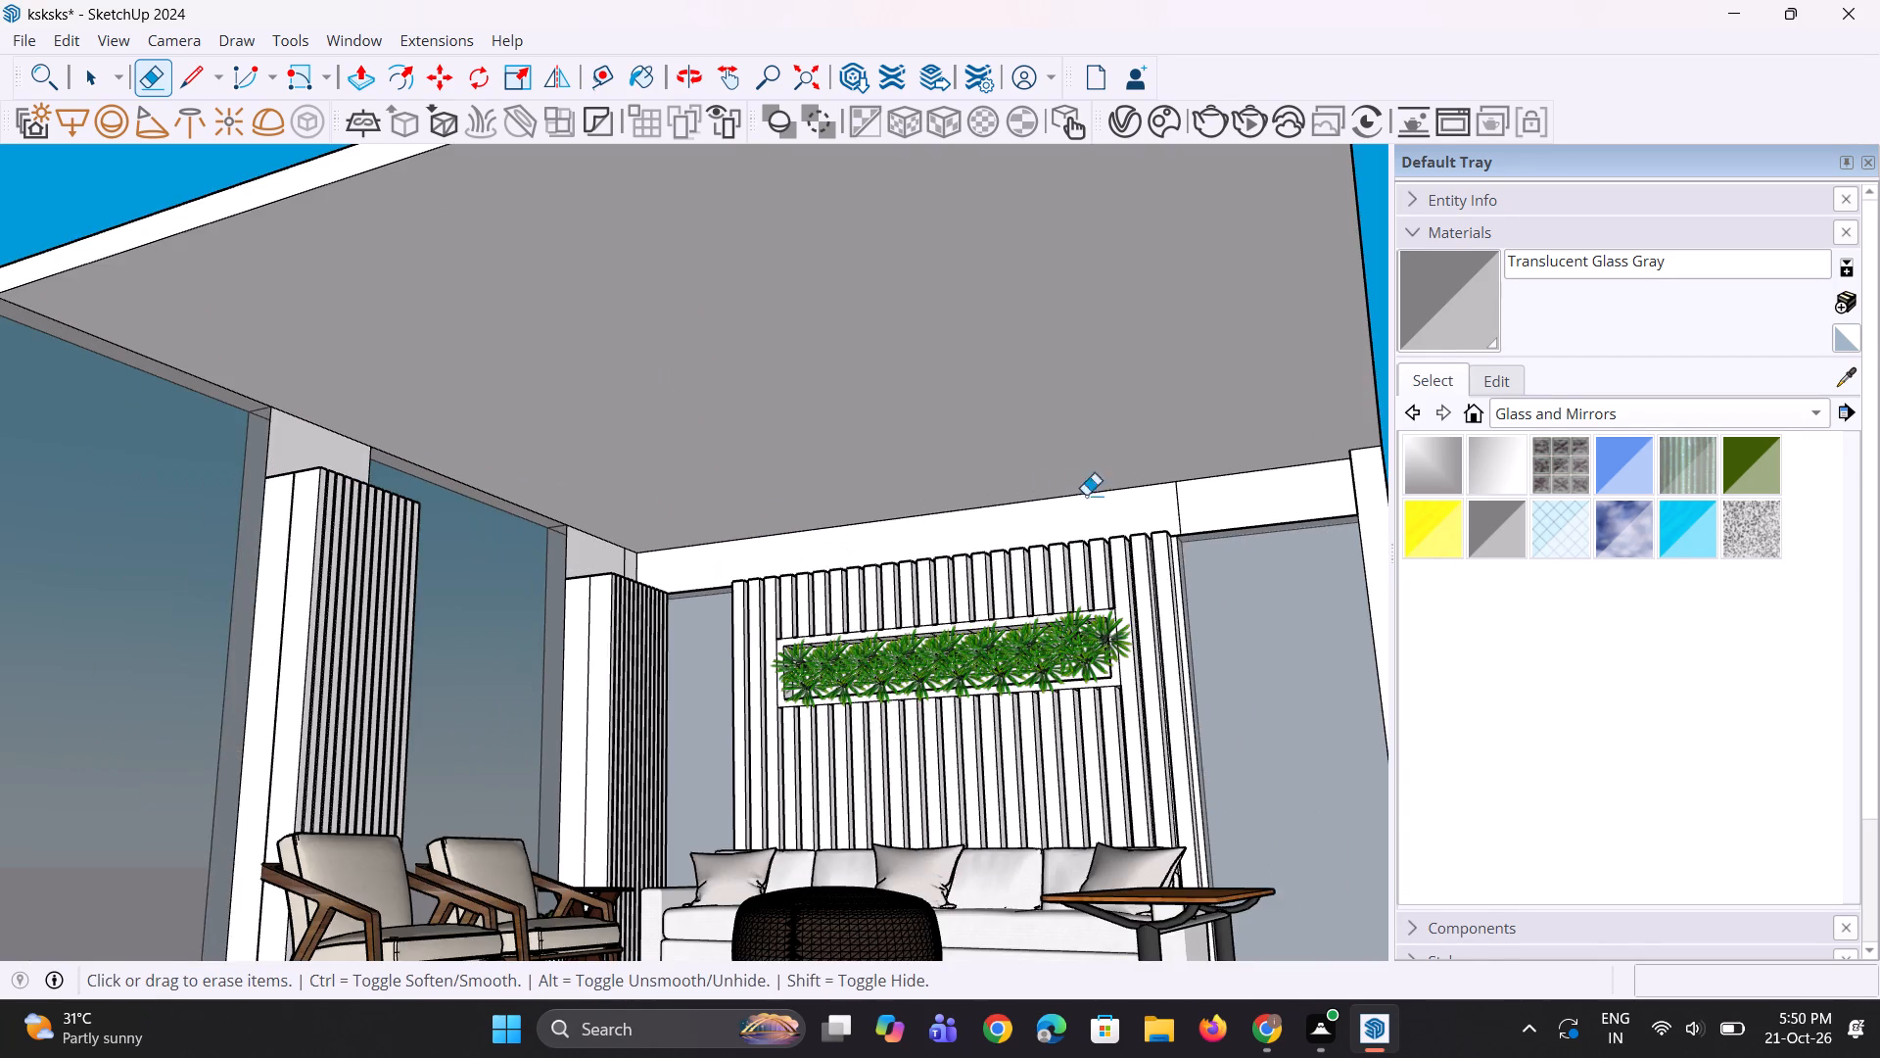
scroll(1206, 495, up, 2)
click(1180, 509)
click(1171, 514)
middle_drag(791, 545, 764, 562)
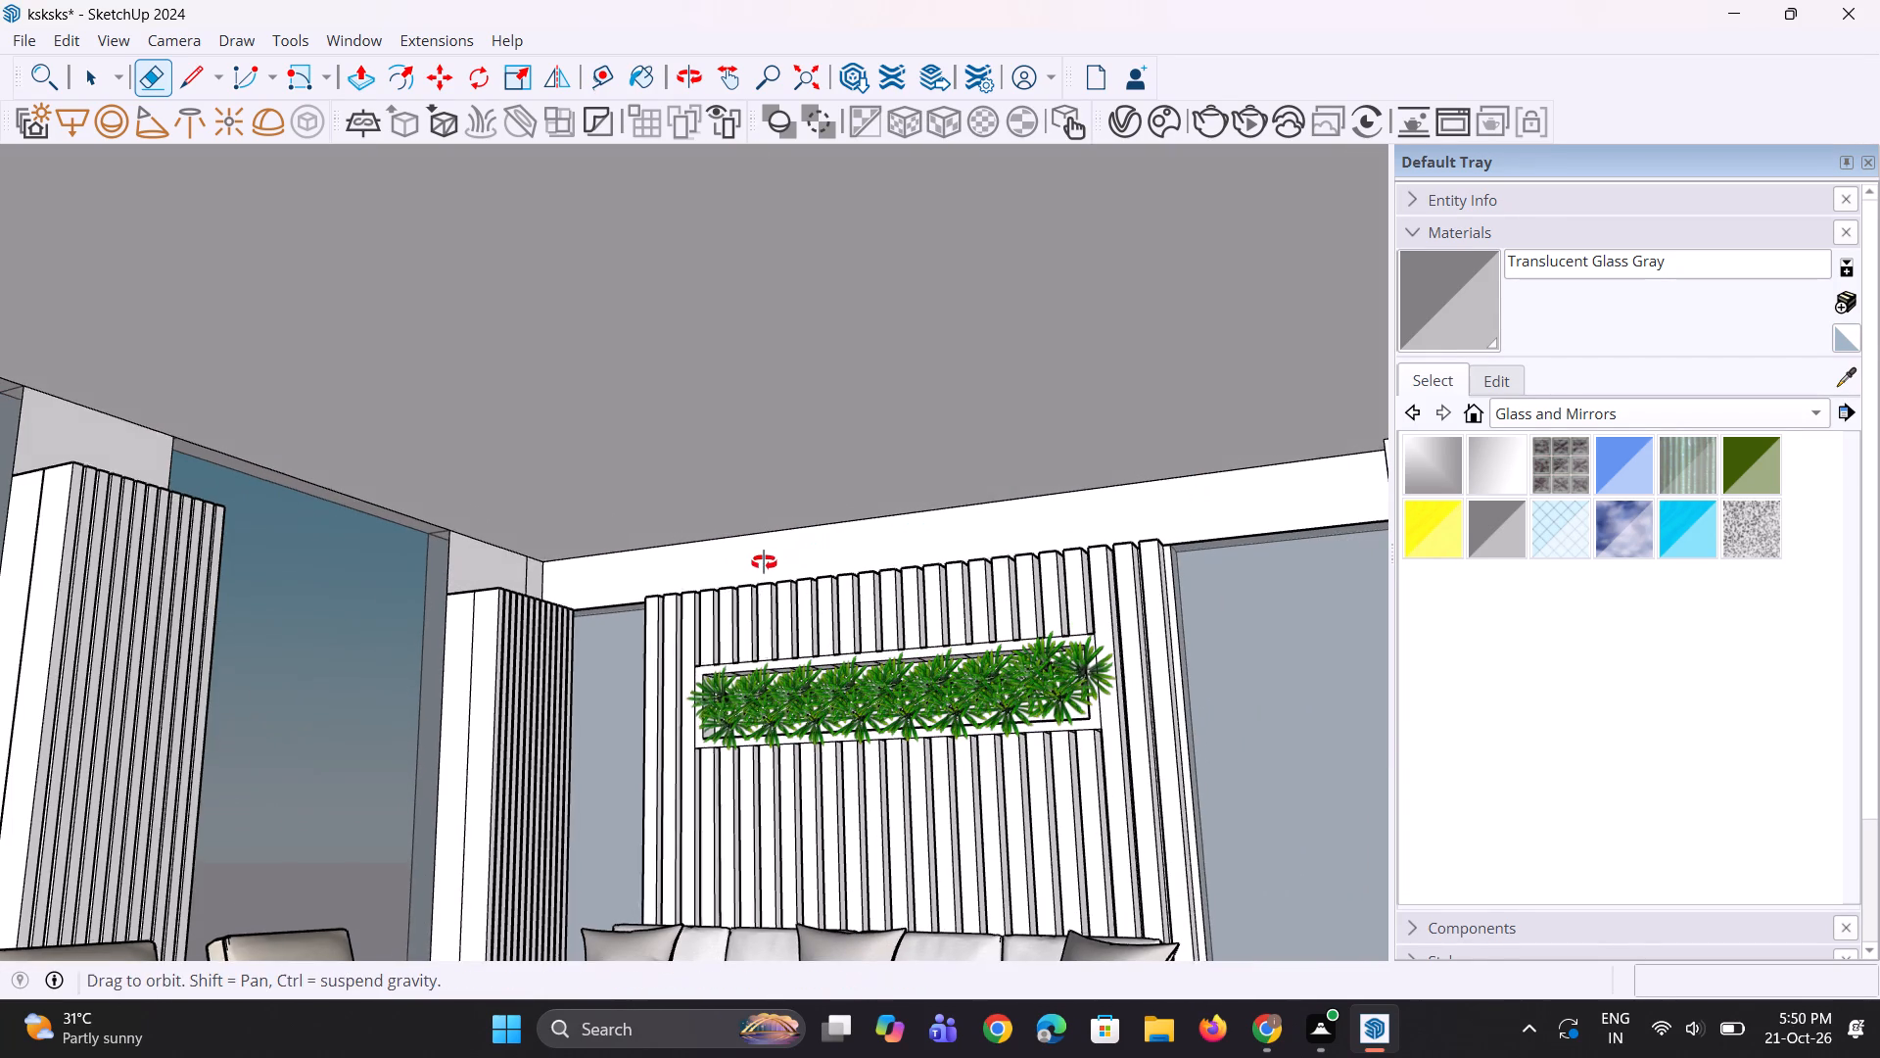
middle_drag(764, 562, 752, 566)
scroll(517, 548, up, 3)
click(556, 580)
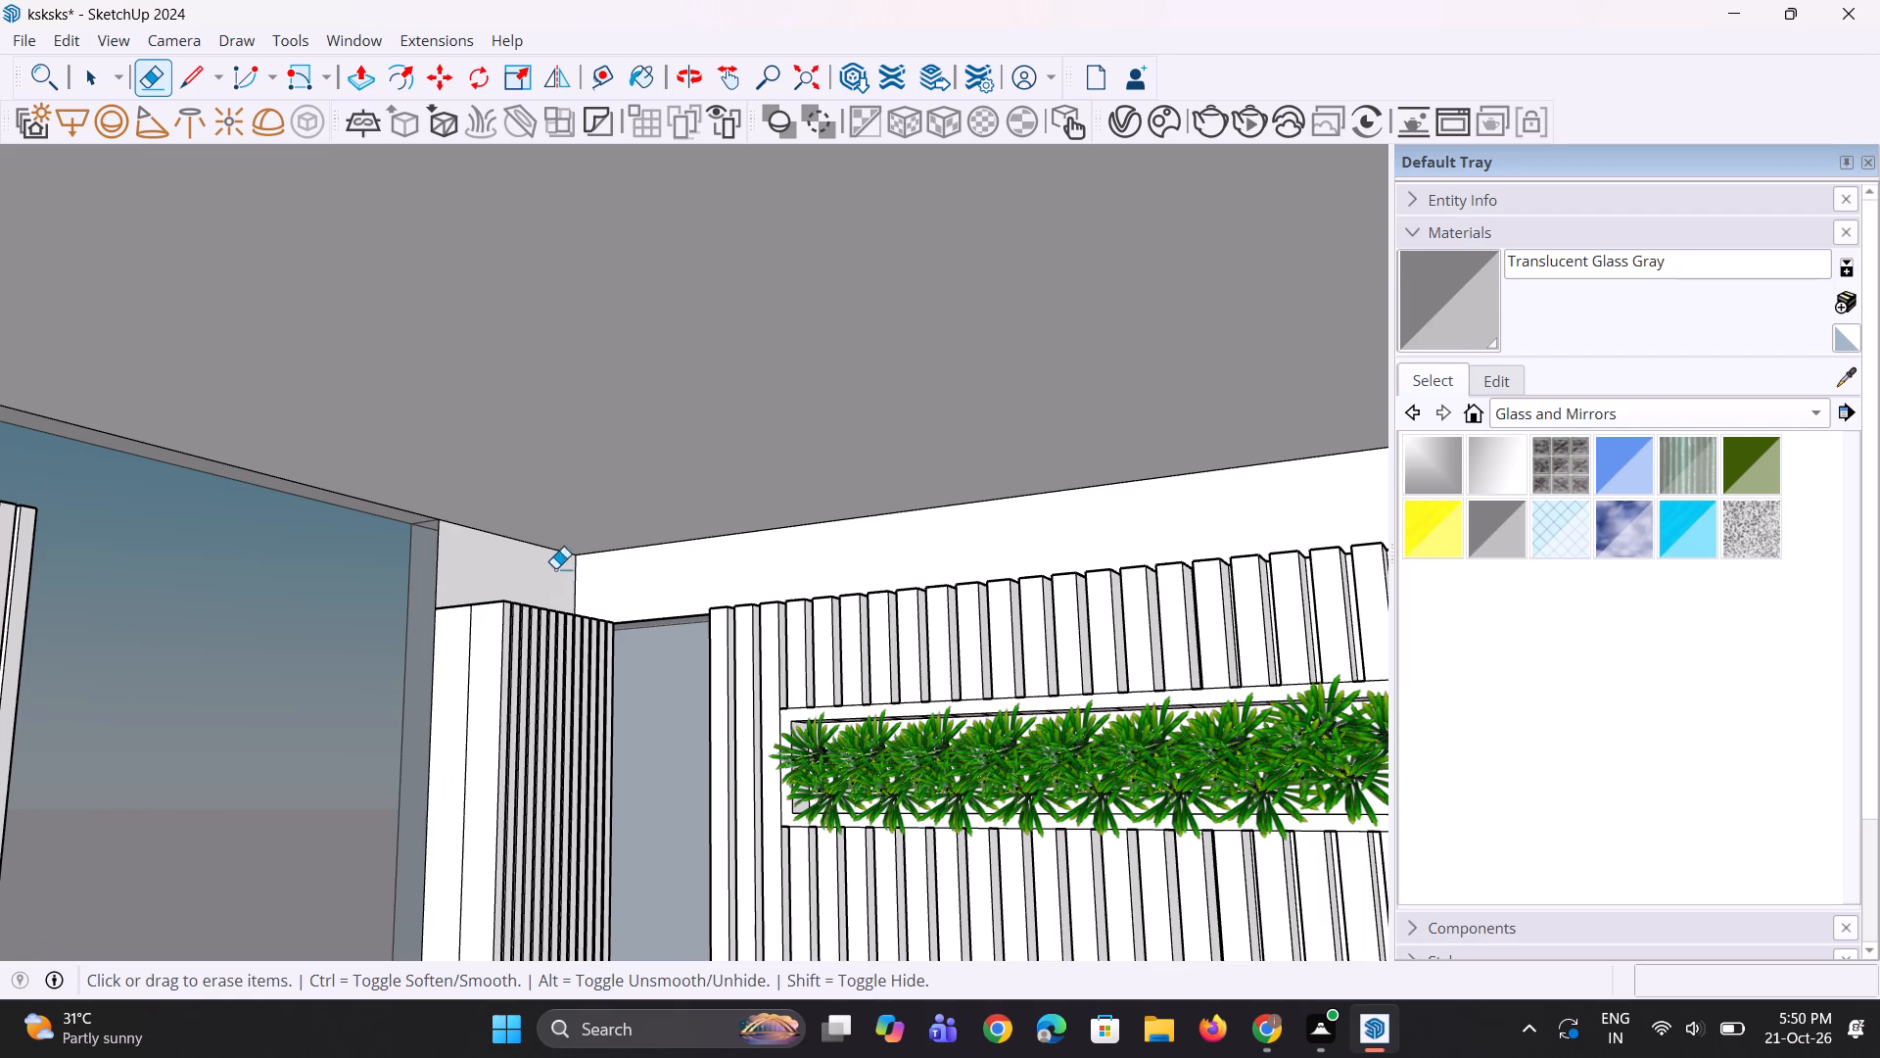
Delete the spare sofa and chair standing outside the room.
scroll(568, 560, down, 7)
scroll(274, 552, down, 4)
middle_drag(341, 648, 357, 672)
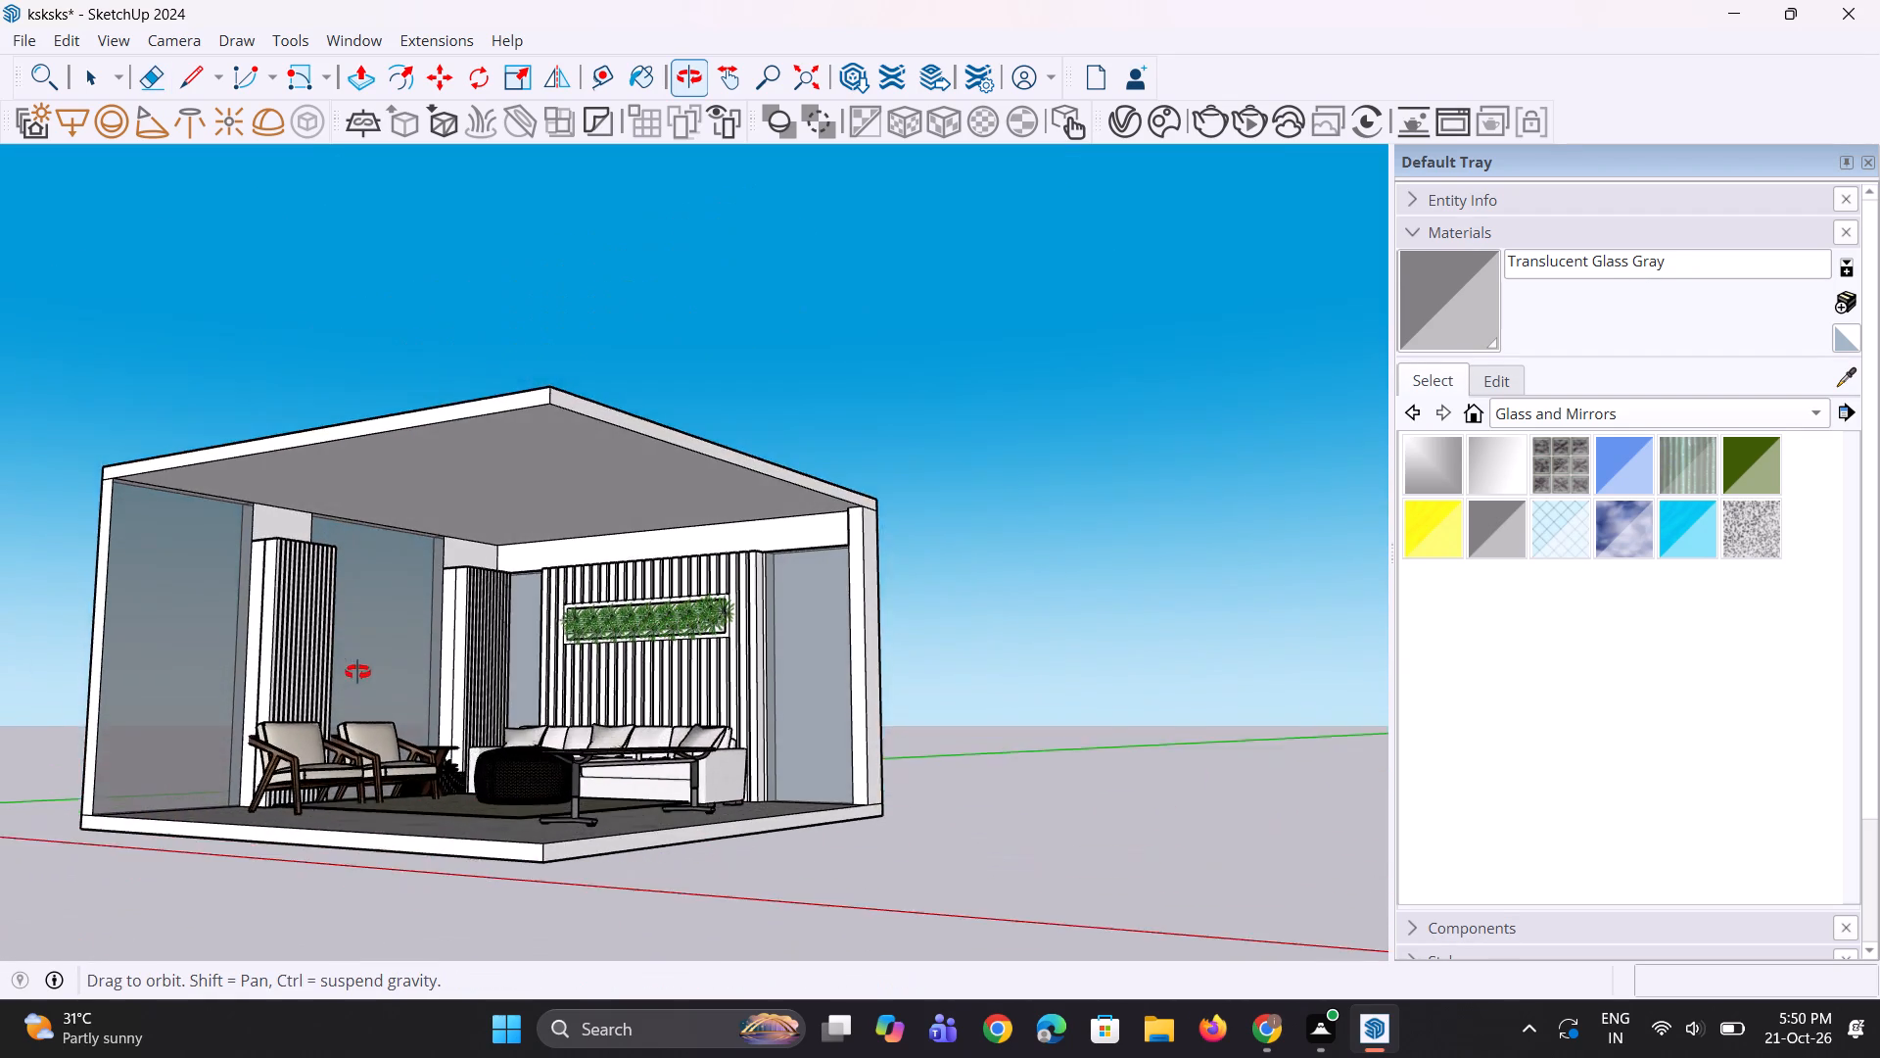
middle_drag(357, 672, 559, 611)
key(space)
key(space)
scroll(1173, 668, up, 2)
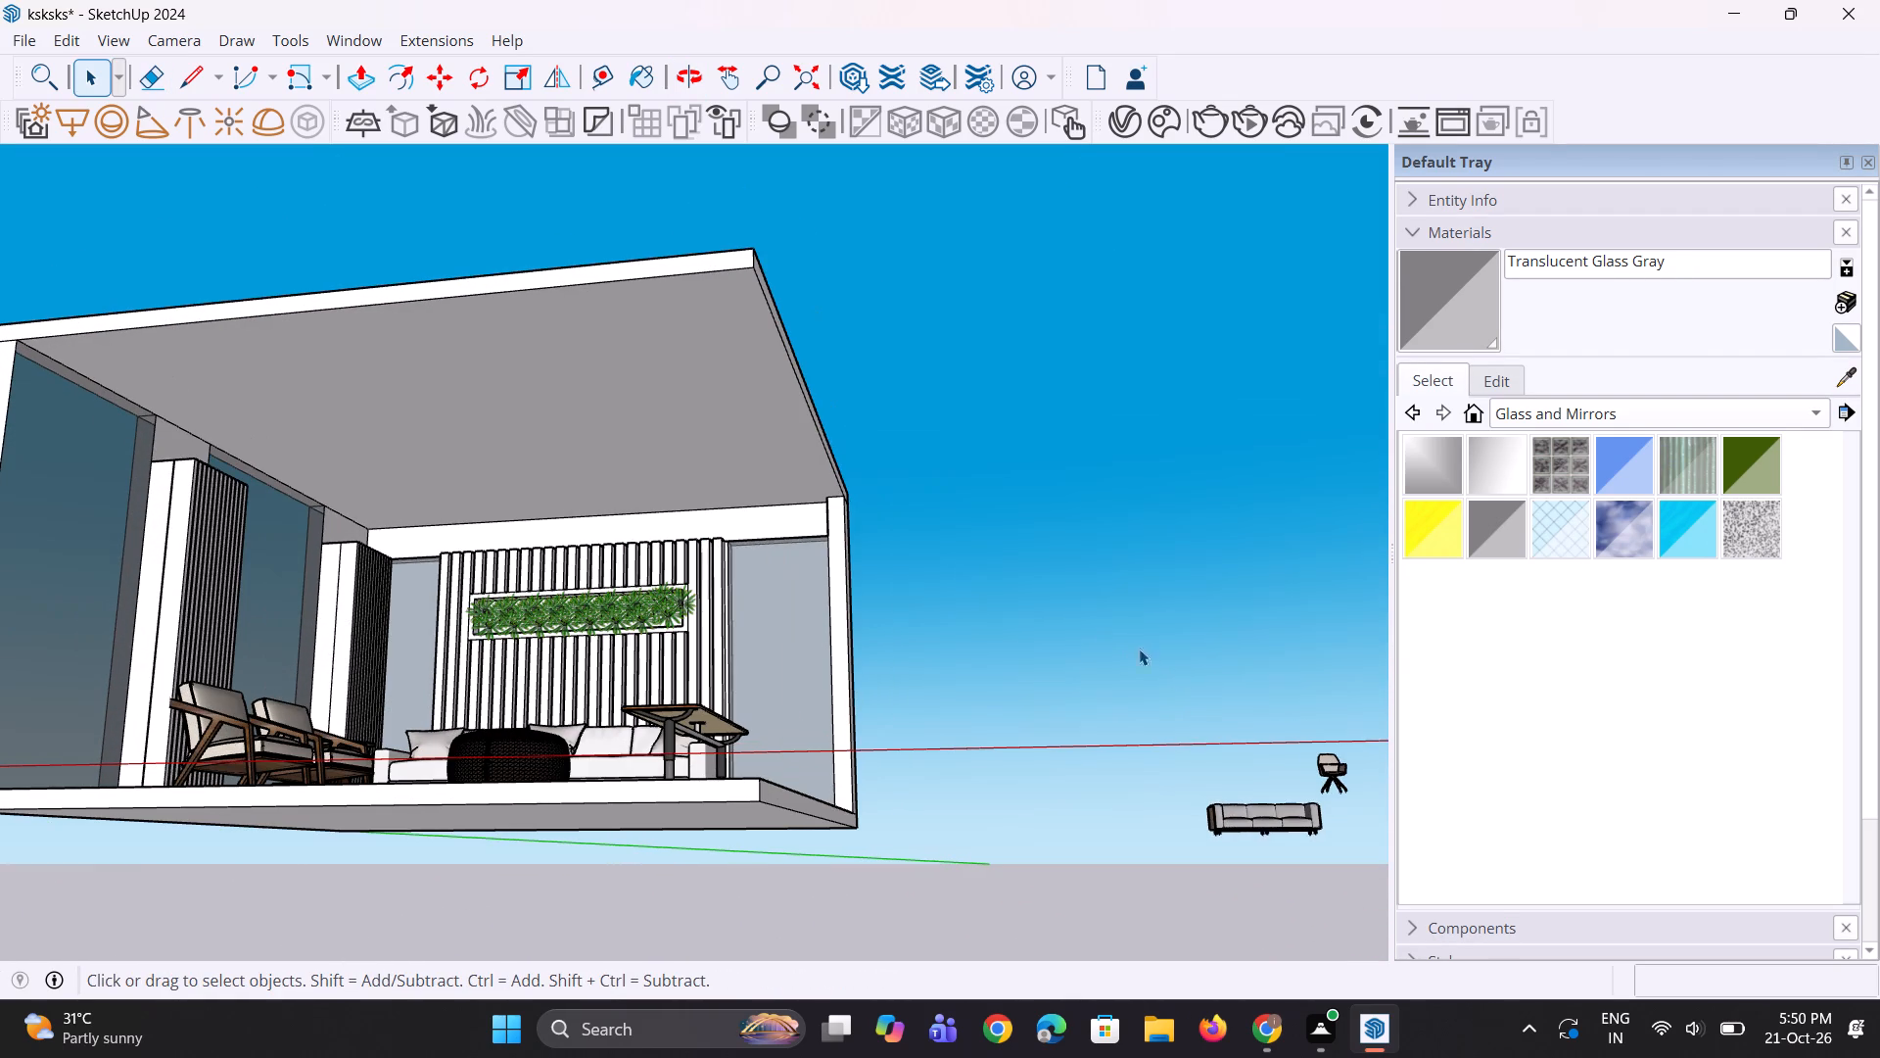
drag(1104, 635, 1364, 923)
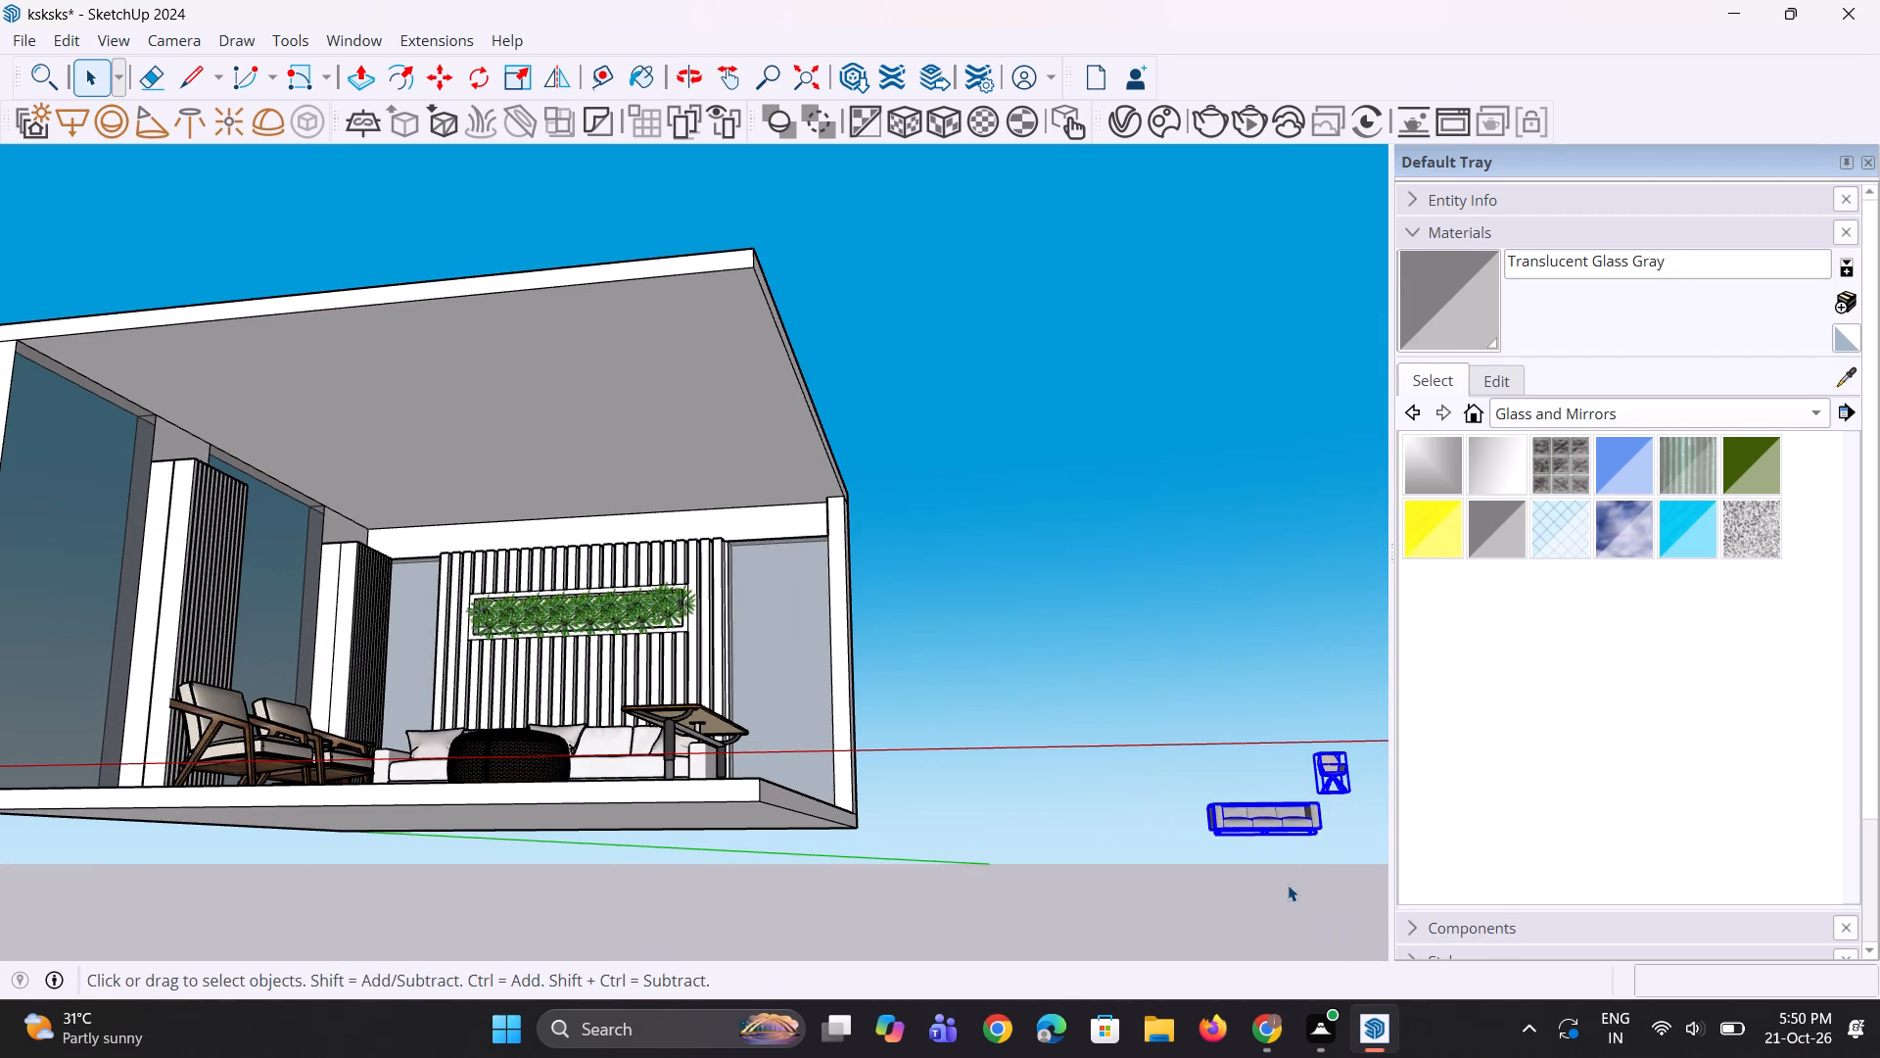
key(Delete)
Examine the whole room from its open side, checking the ceiling slab and furniture layout.
scroll(1220, 874, down, 1)
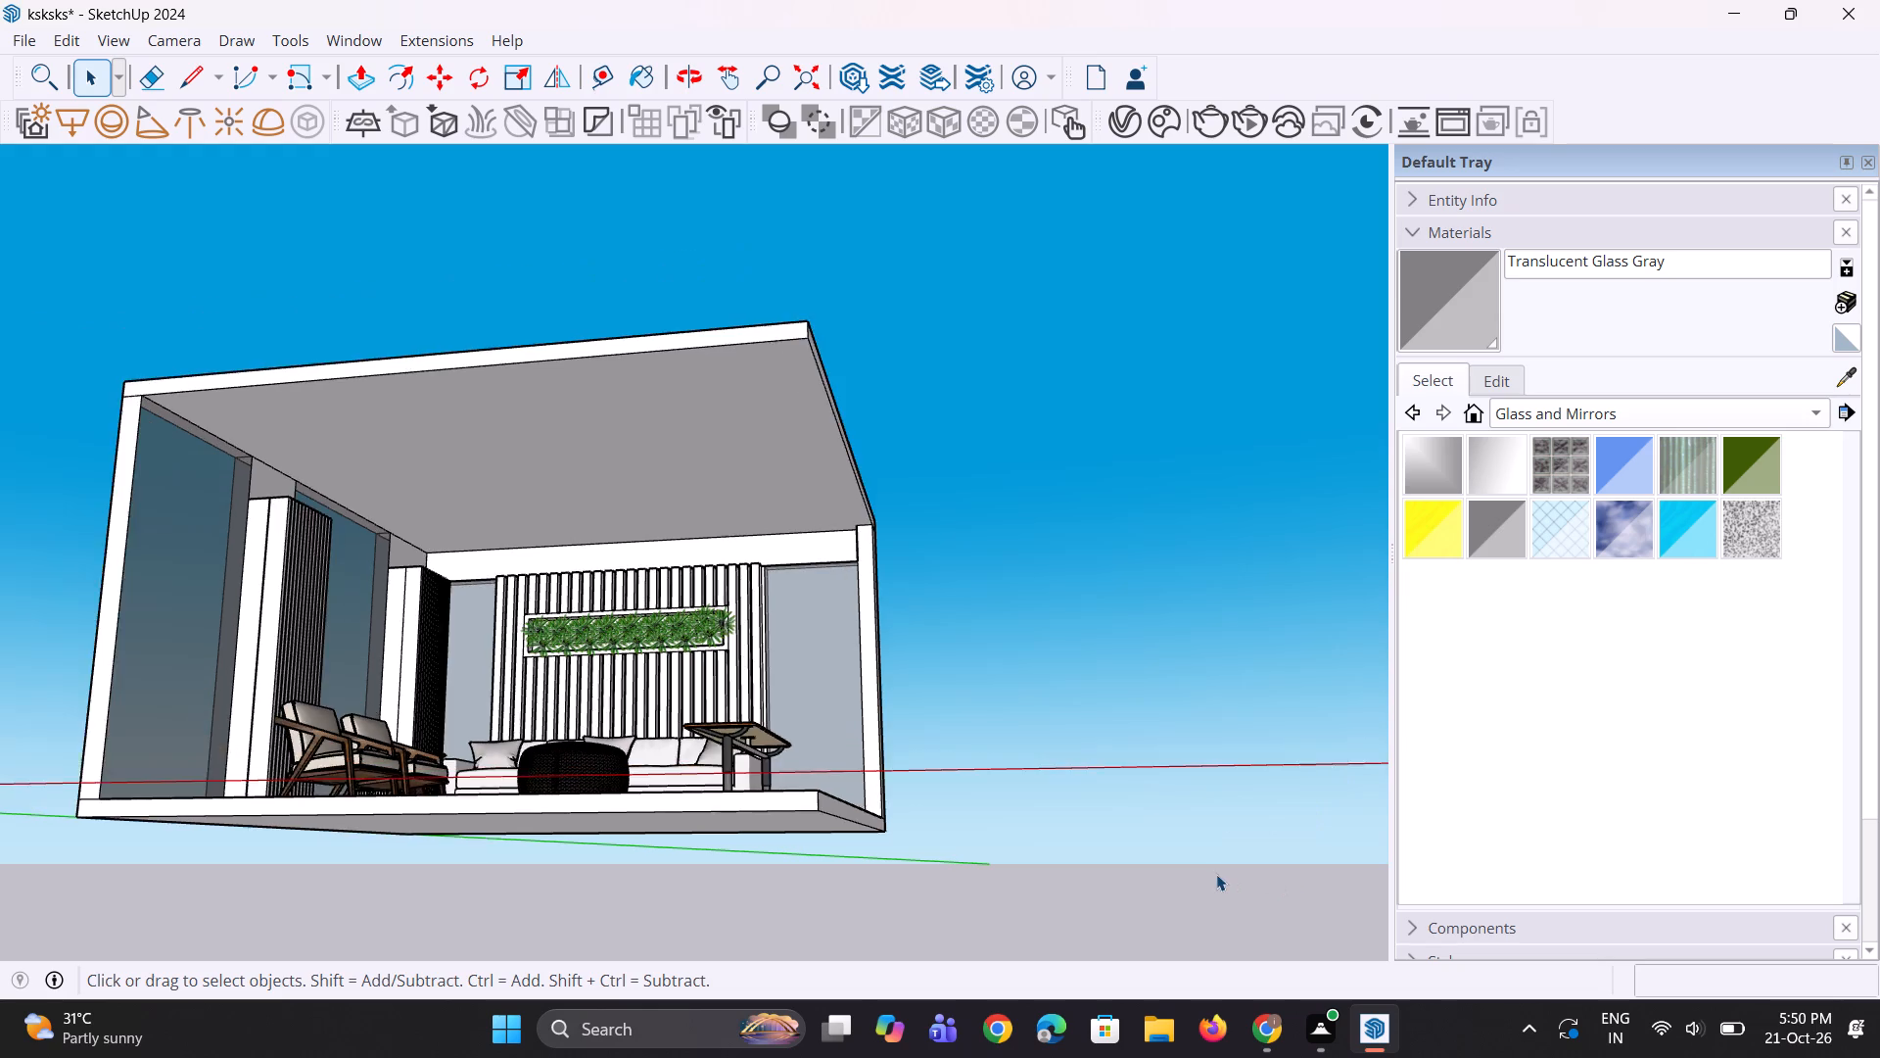
scroll(1216, 874, down, 2)
scroll(1008, 742, down, 1)
middle_drag(995, 795, 883, 945)
scroll(749, 904, up, 5)
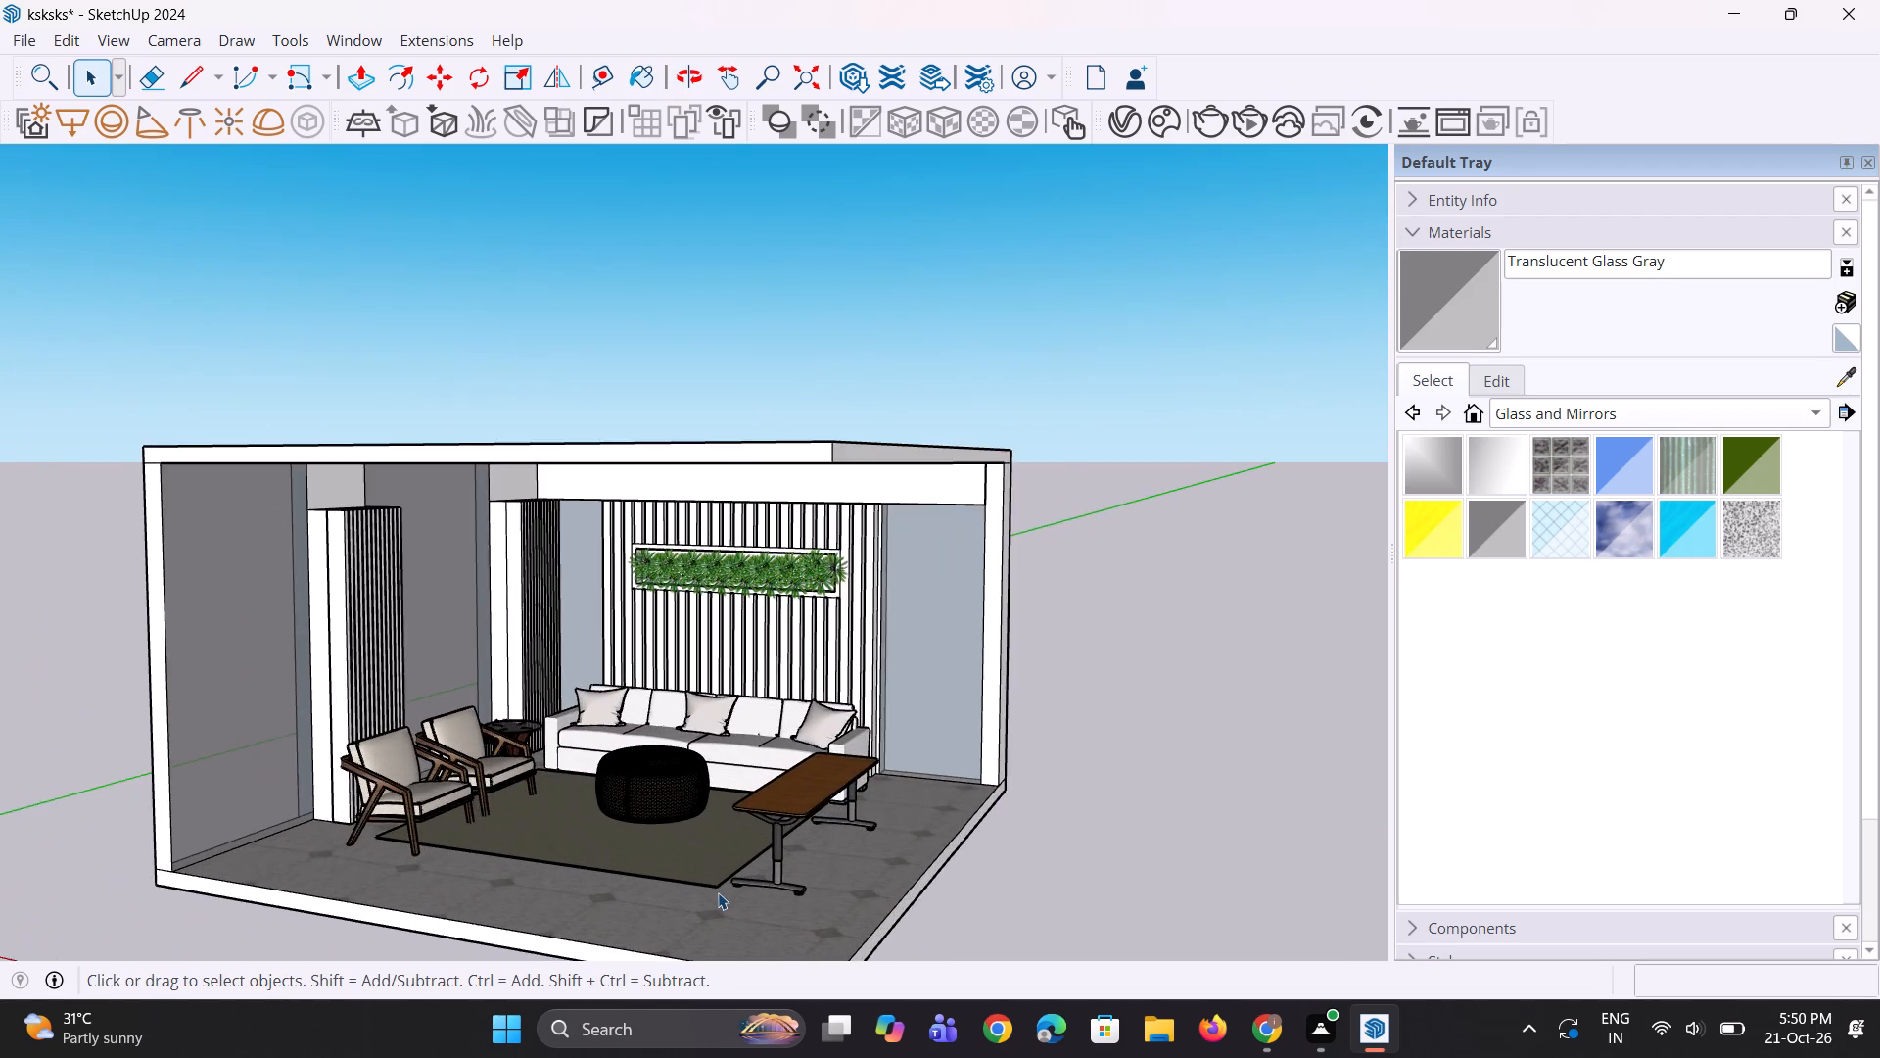
scroll(718, 892, up, 2)
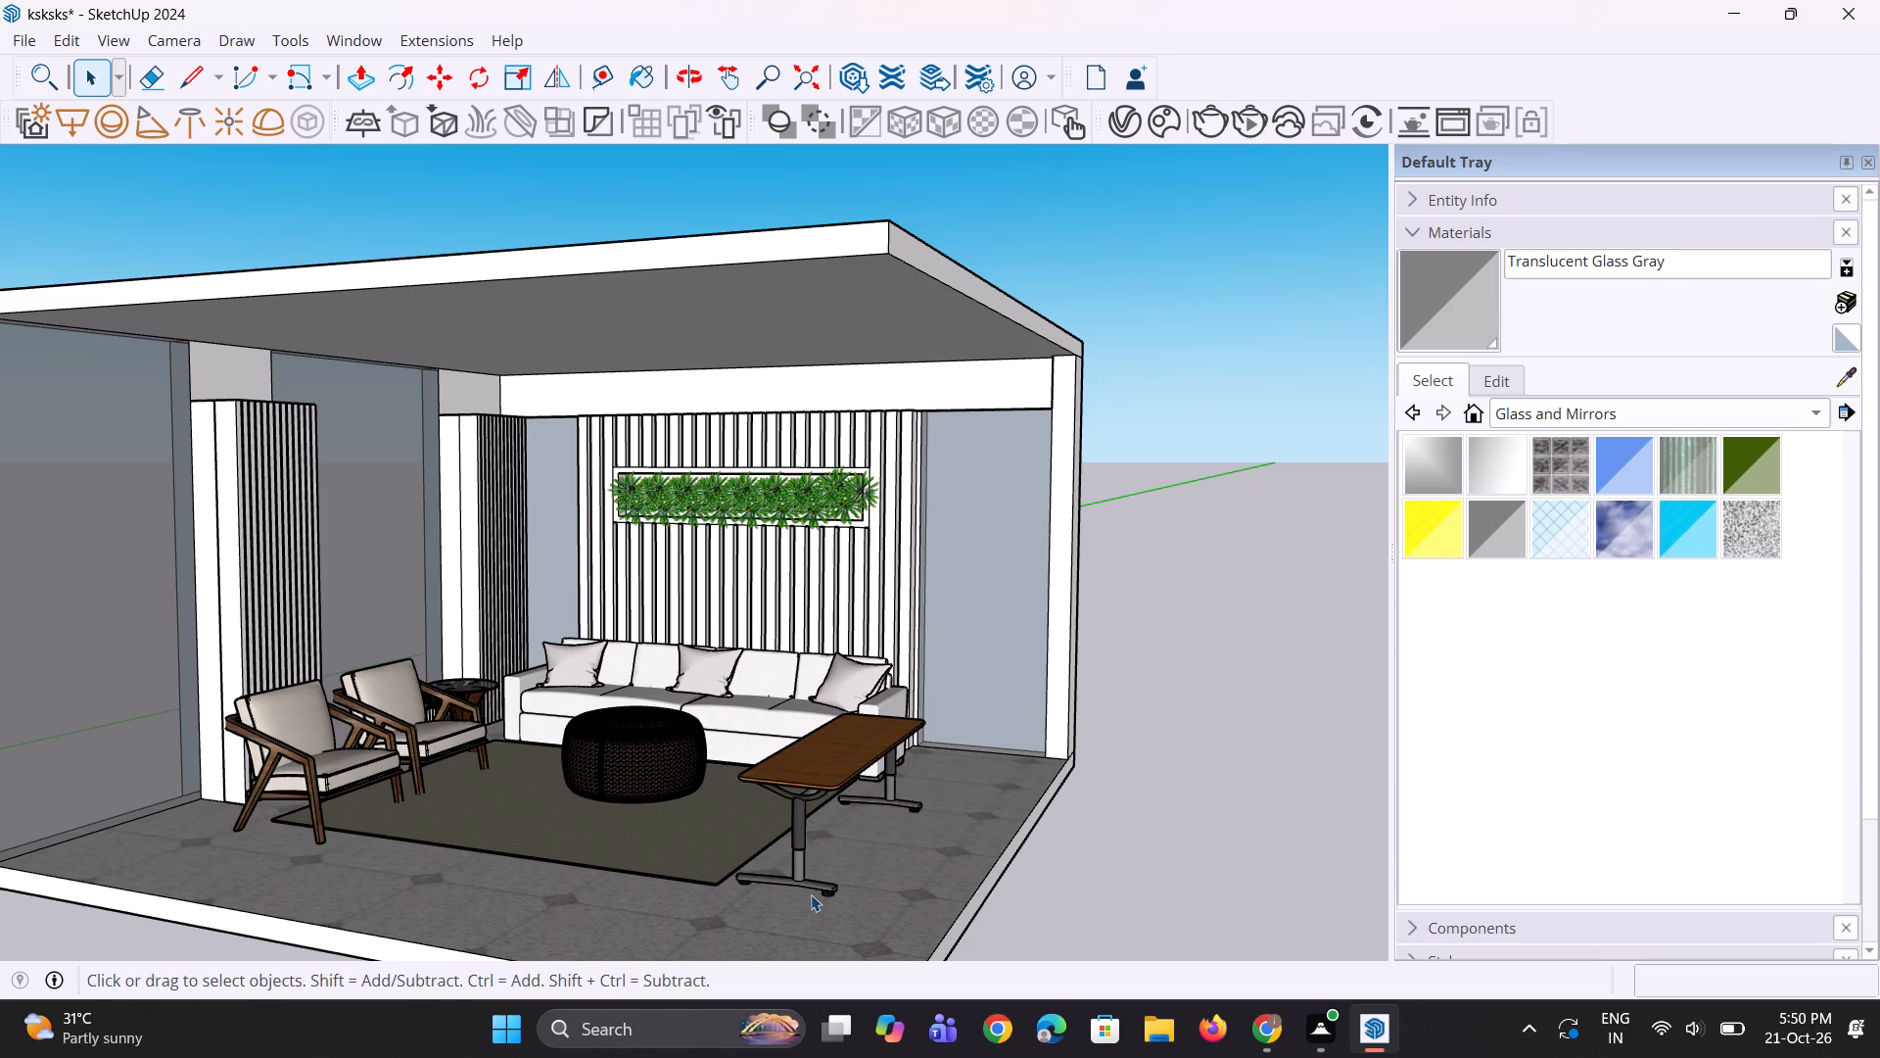
scroll(845, 870, down, 3)
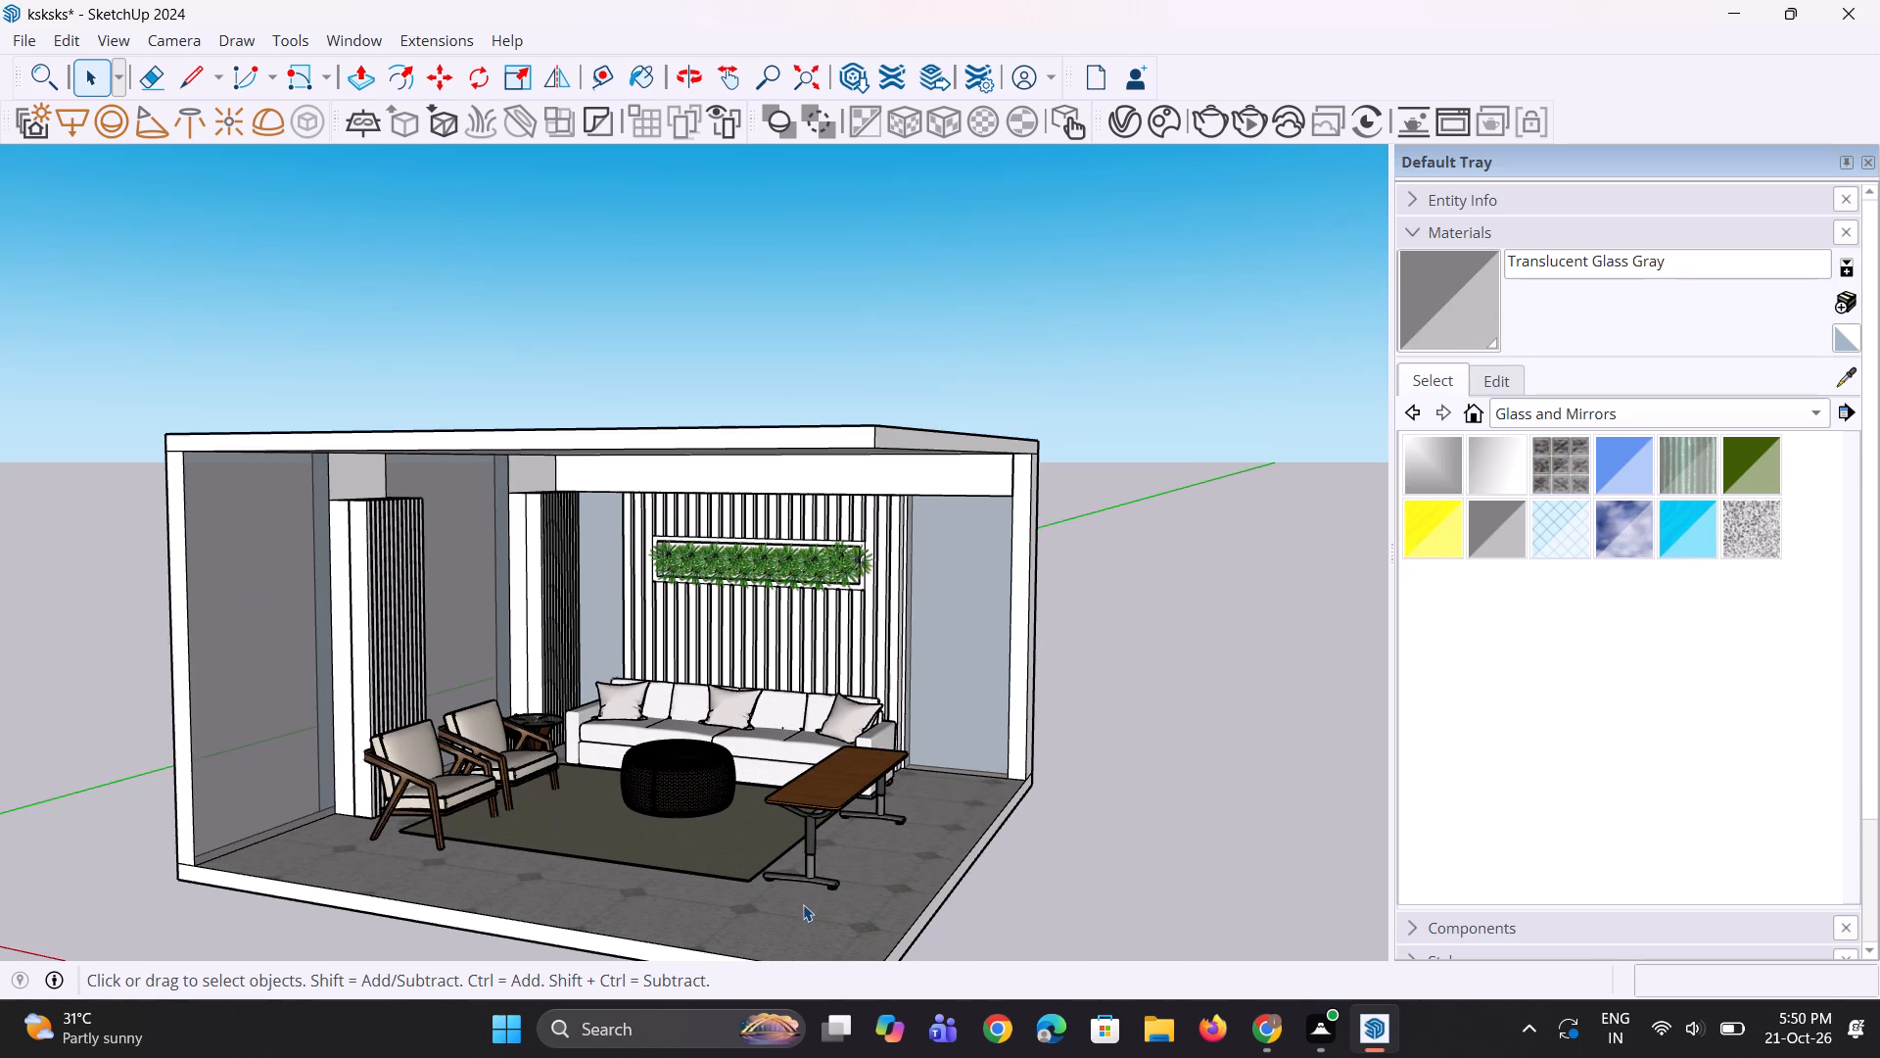
Draw a long rectangle about 3' 8" by 23' on the ceiling's underside, parallel to the glazed wall with the slatted columns.
middle_drag(796, 890, 782, 725)
scroll(782, 708, down, 1)
scroll(483, 398, up, 5)
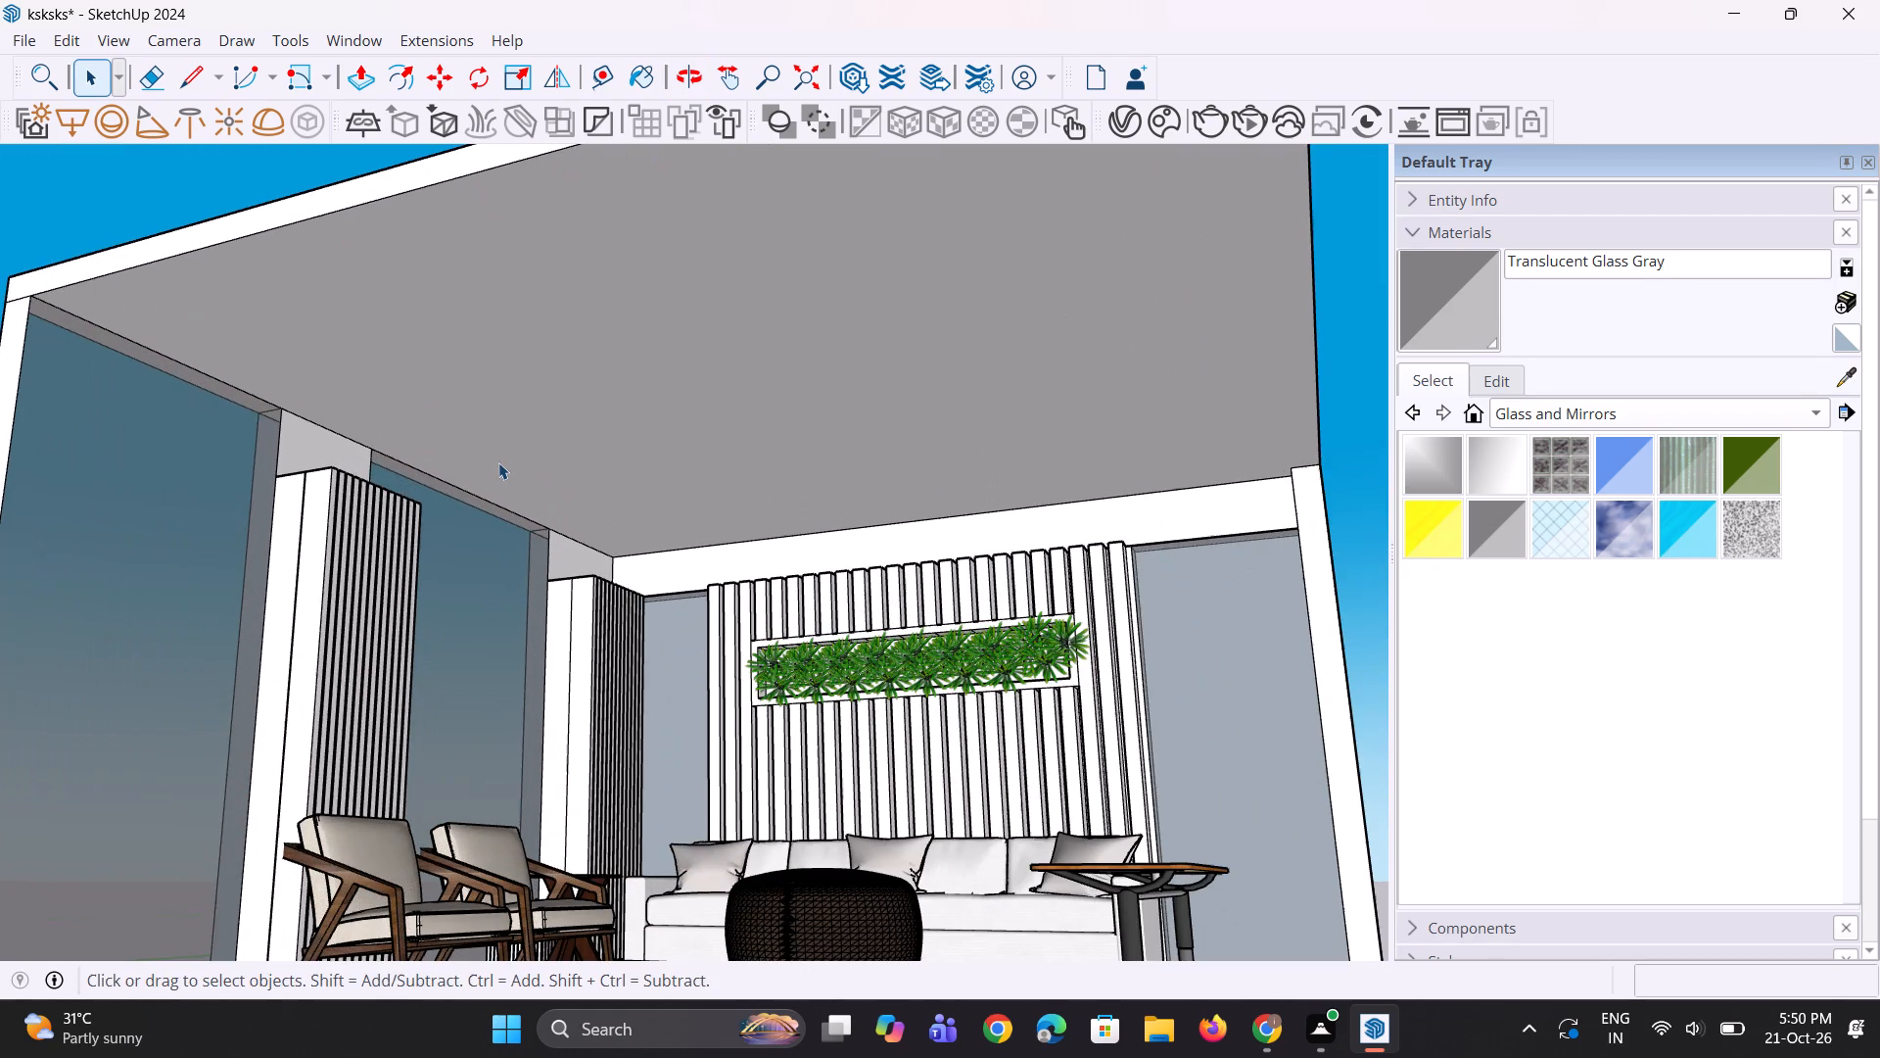
key(r)
scroll(497, 472, up, 2)
scroll(552, 520, down, 3)
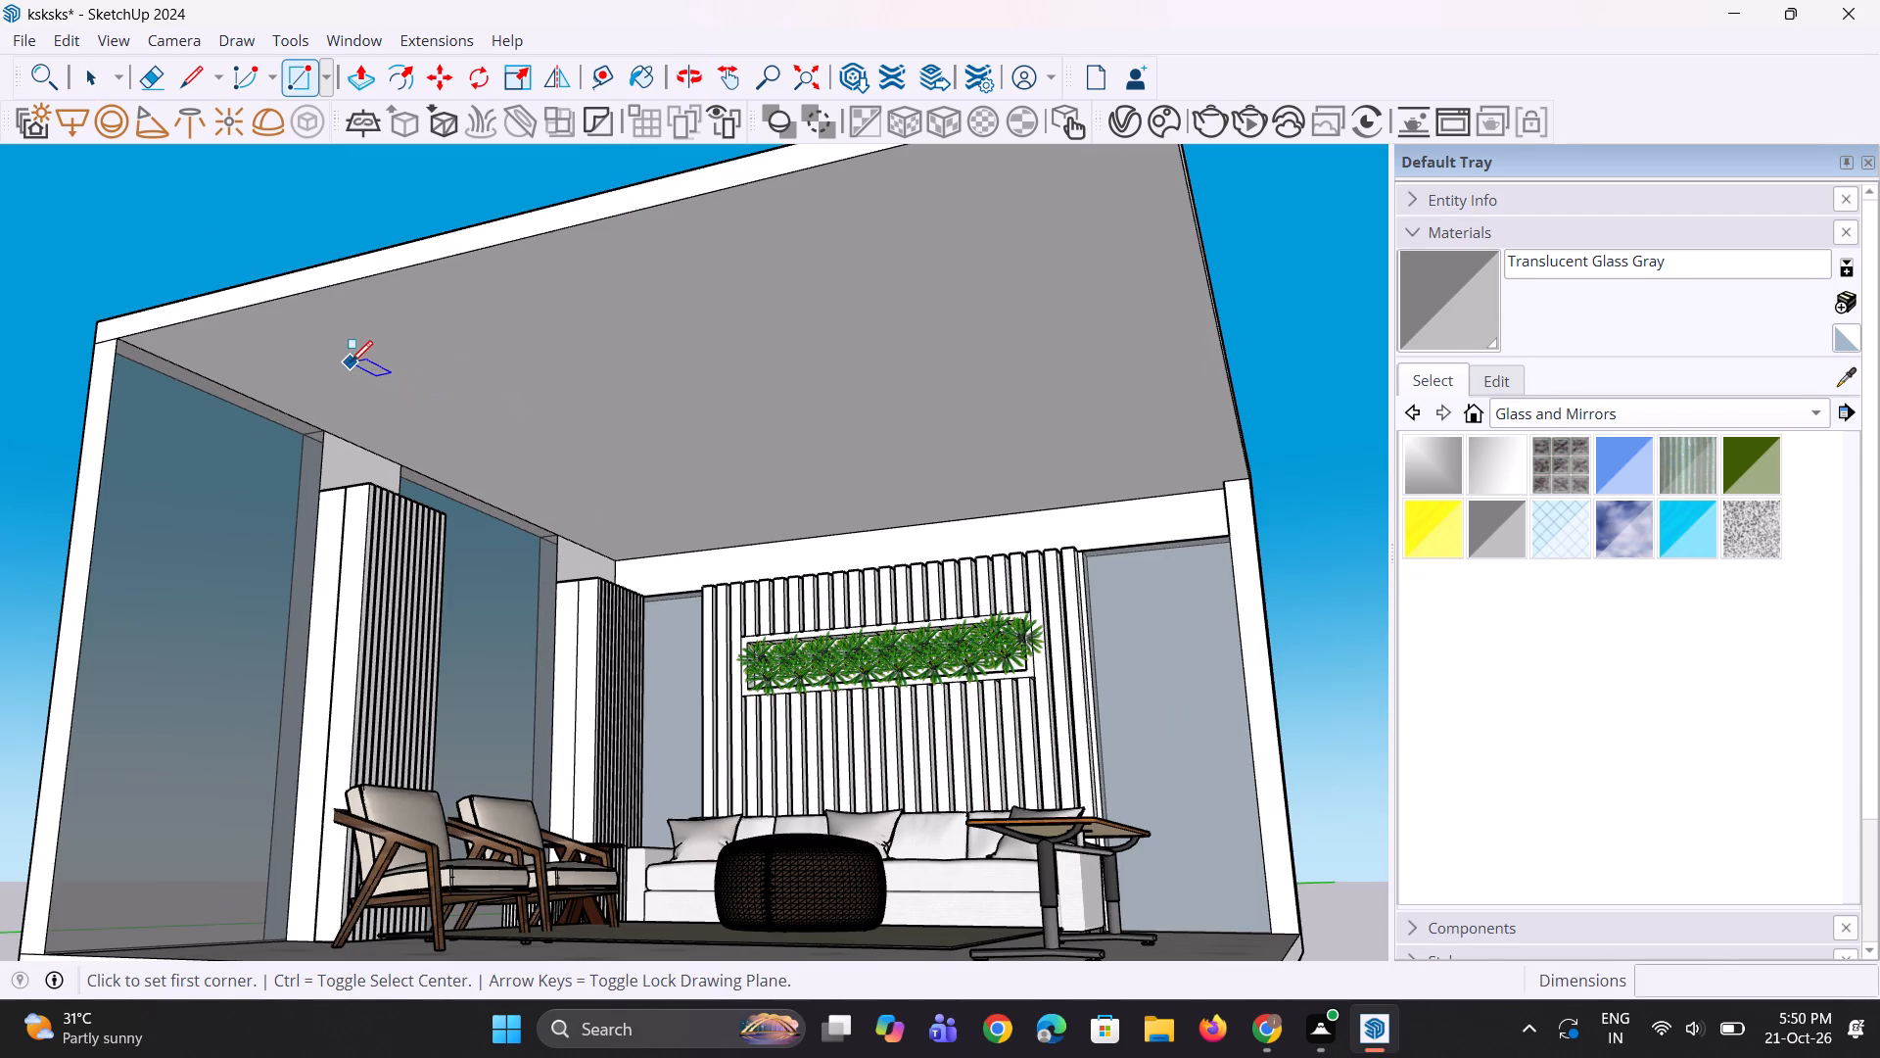
click(306, 357)
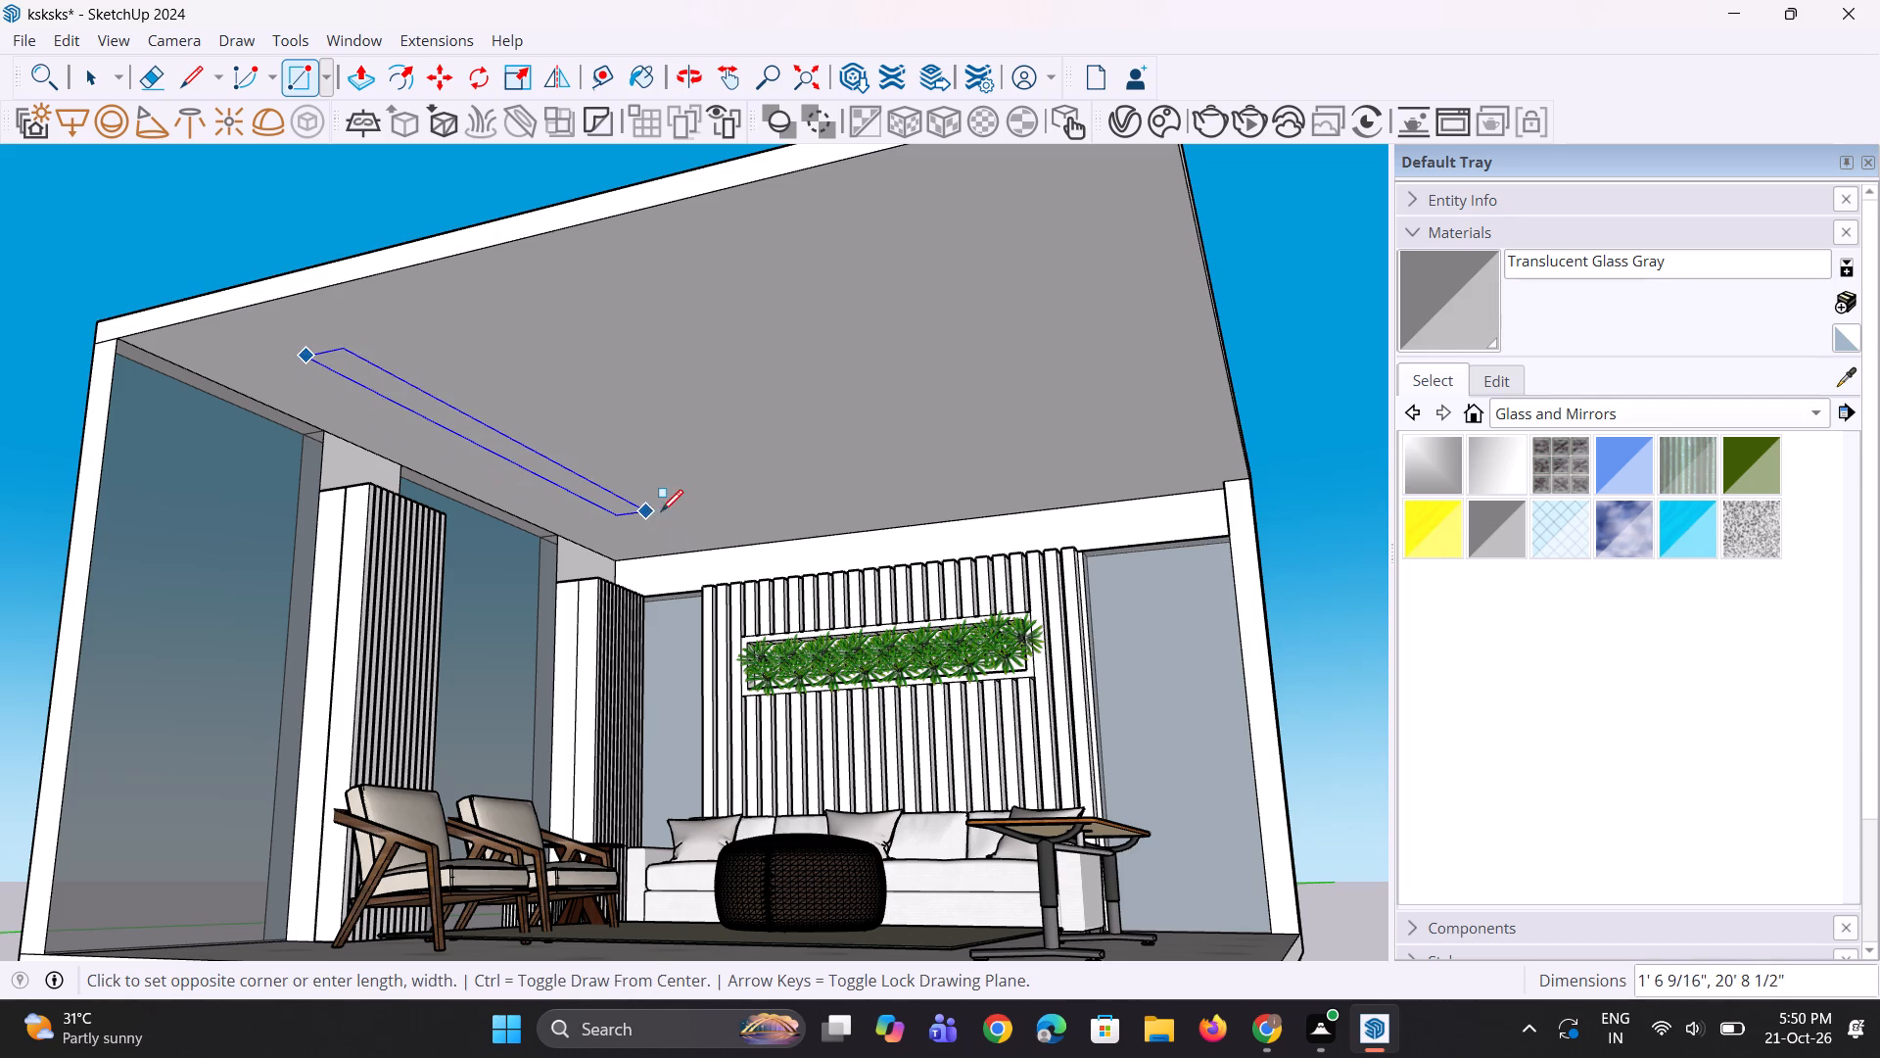
click(724, 530)
Narrow the ceiling rectangle by moving its long edge farther from the glazed wall about 1' 1" inward.
middle_drag(685, 492, 581, 444)
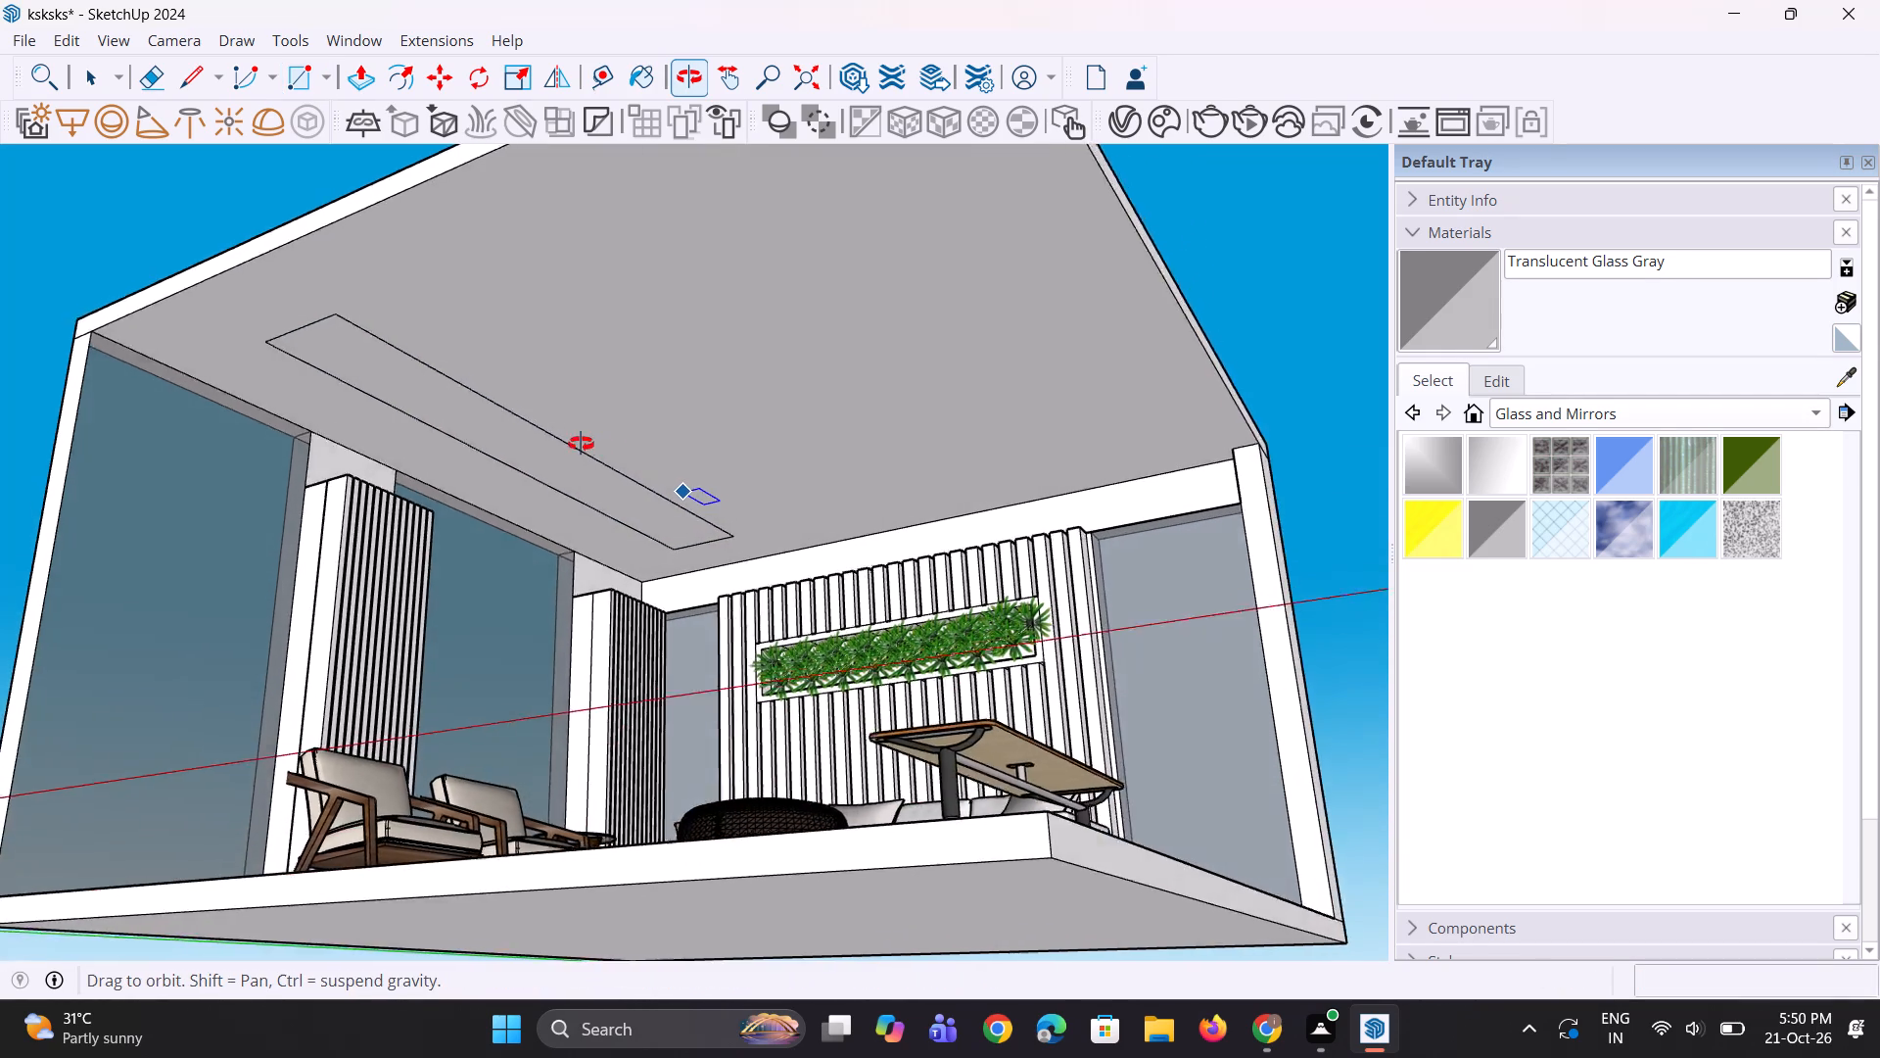
middle_drag(581, 444, 544, 456)
key(space)
key(space)
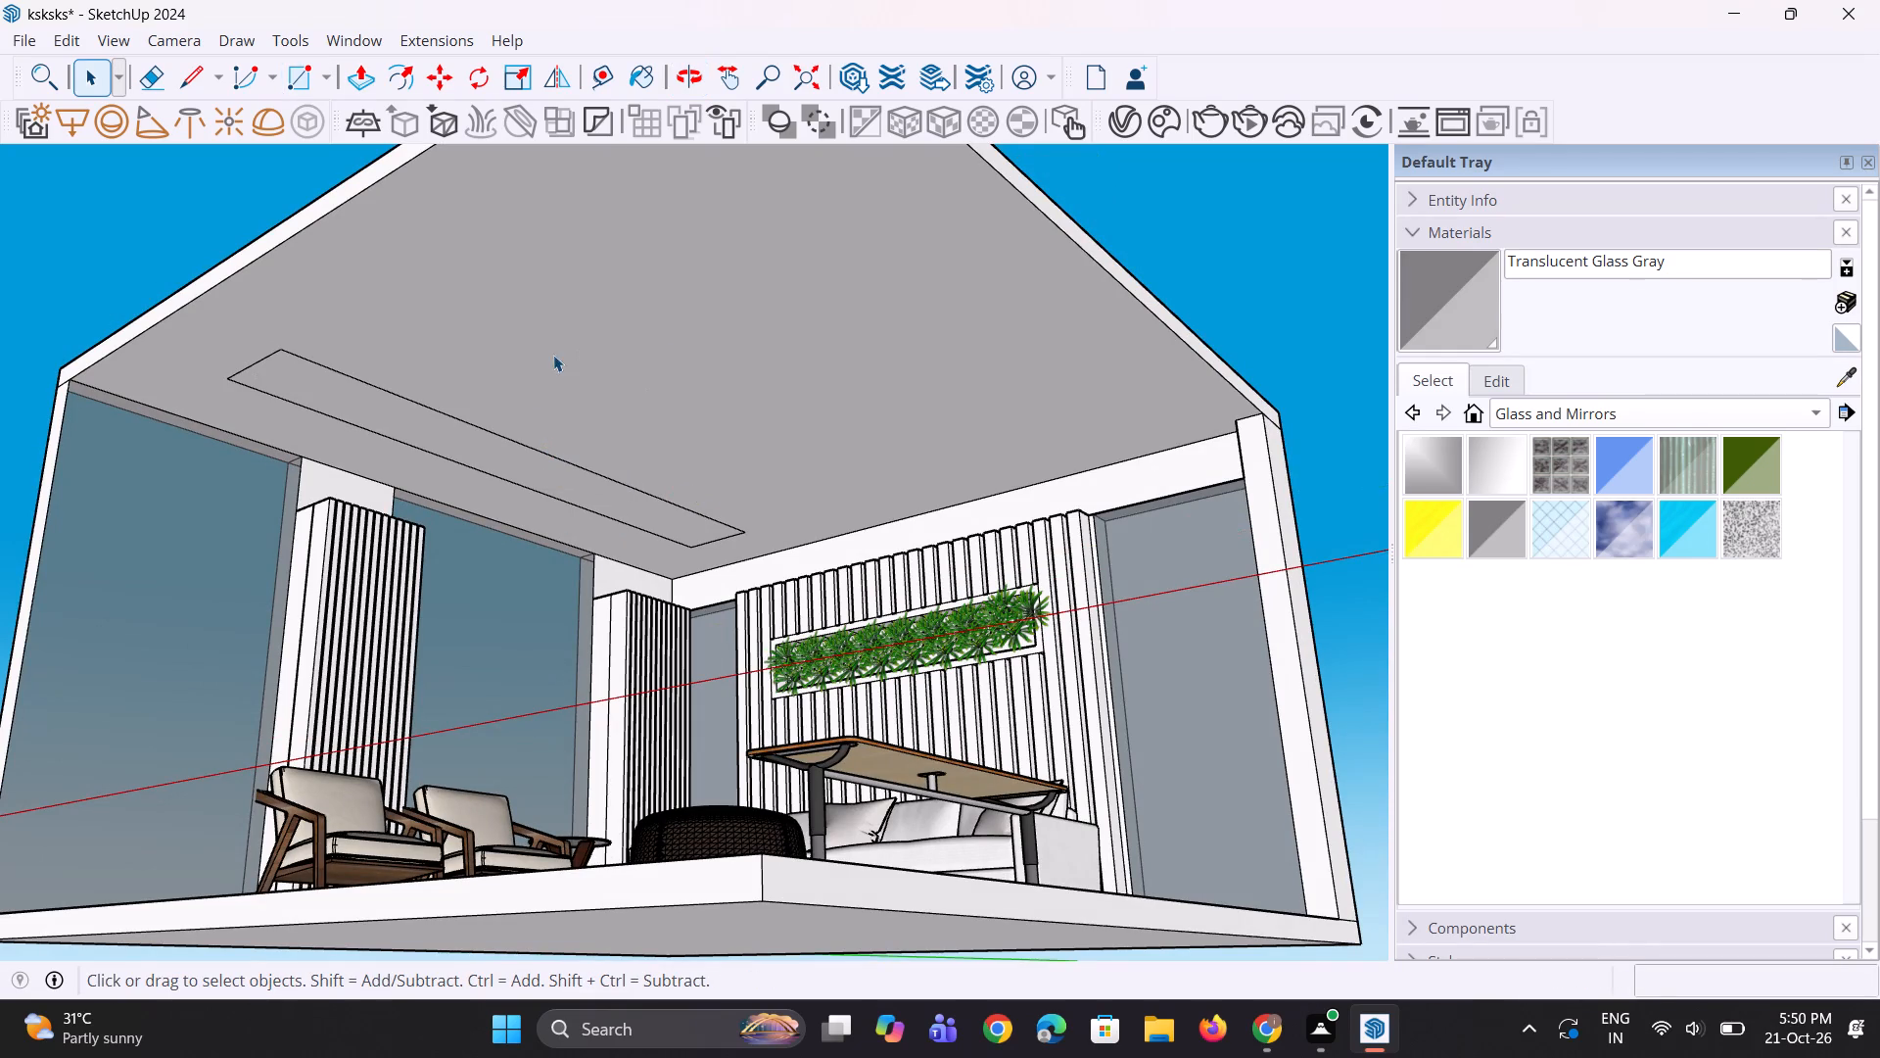
scroll(386, 428, up, 1)
click(362, 390)
scroll(305, 419, up, 1)
middle_drag(282, 428, 596, 455)
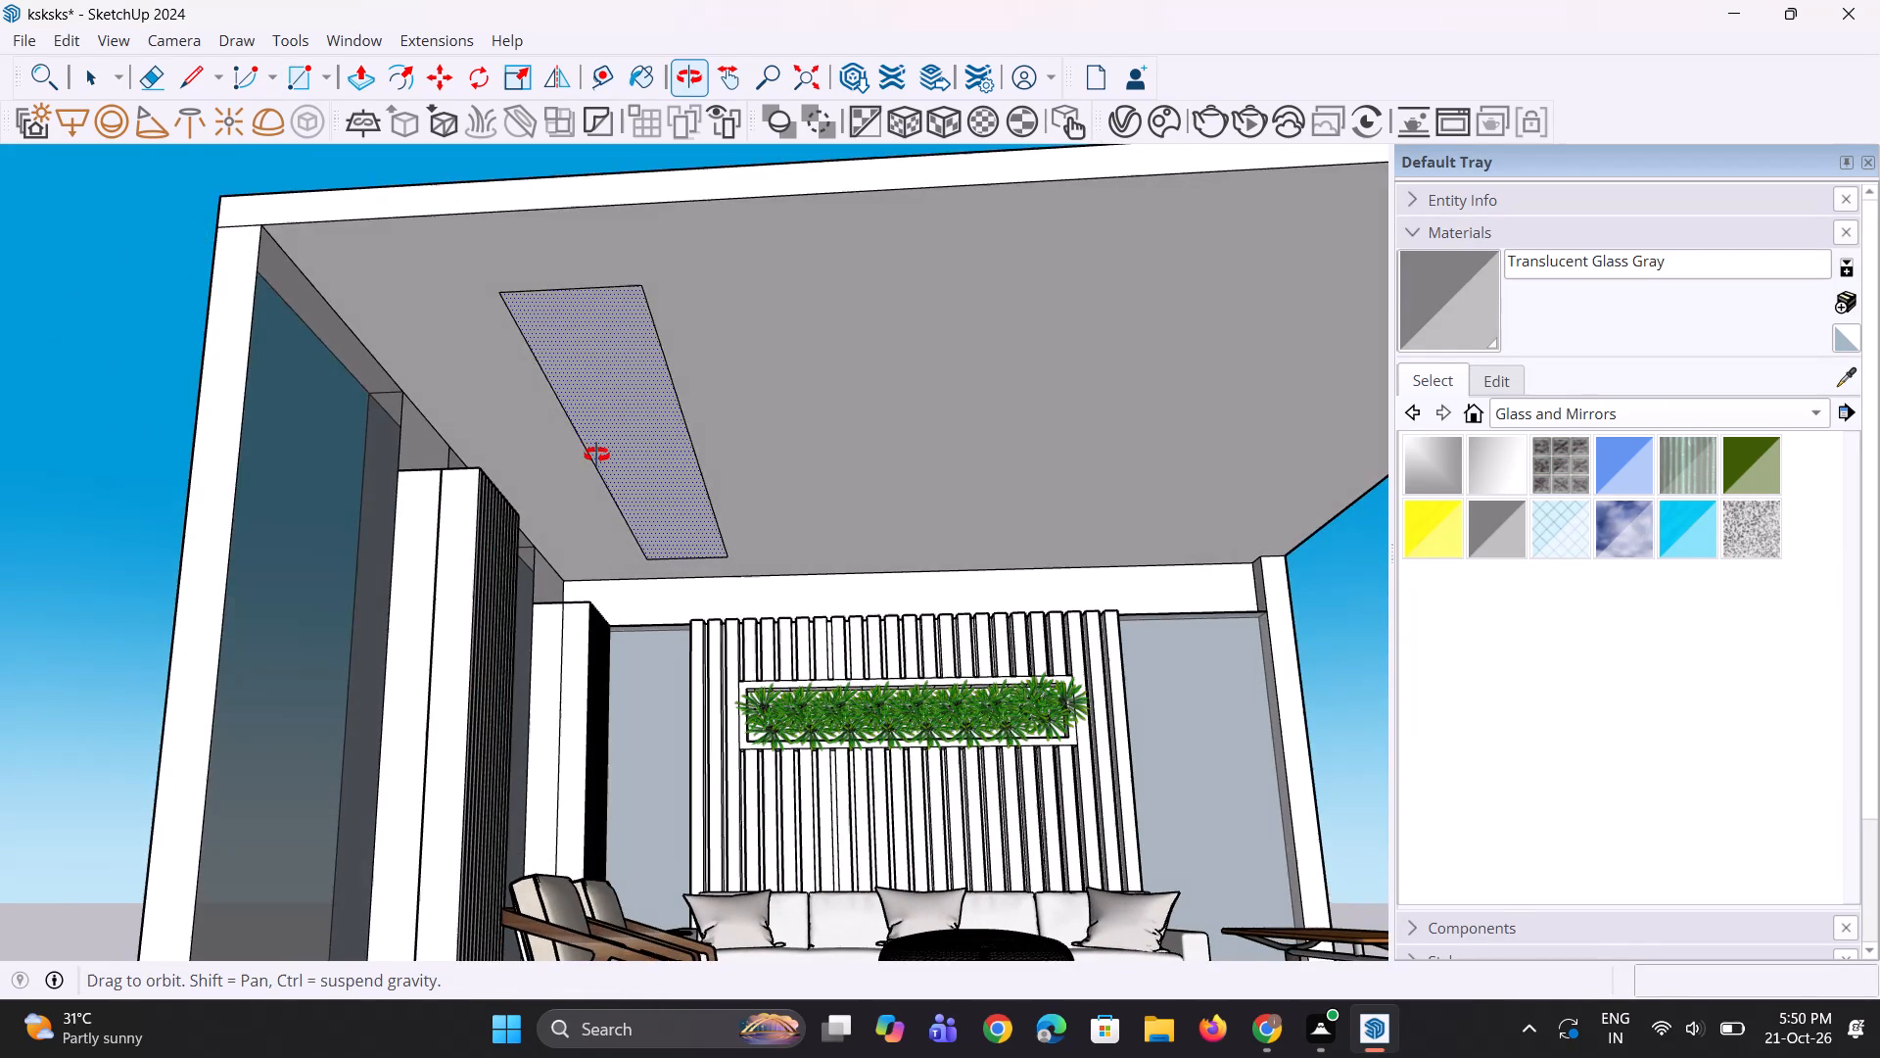
middle_drag(596, 455, 593, 453)
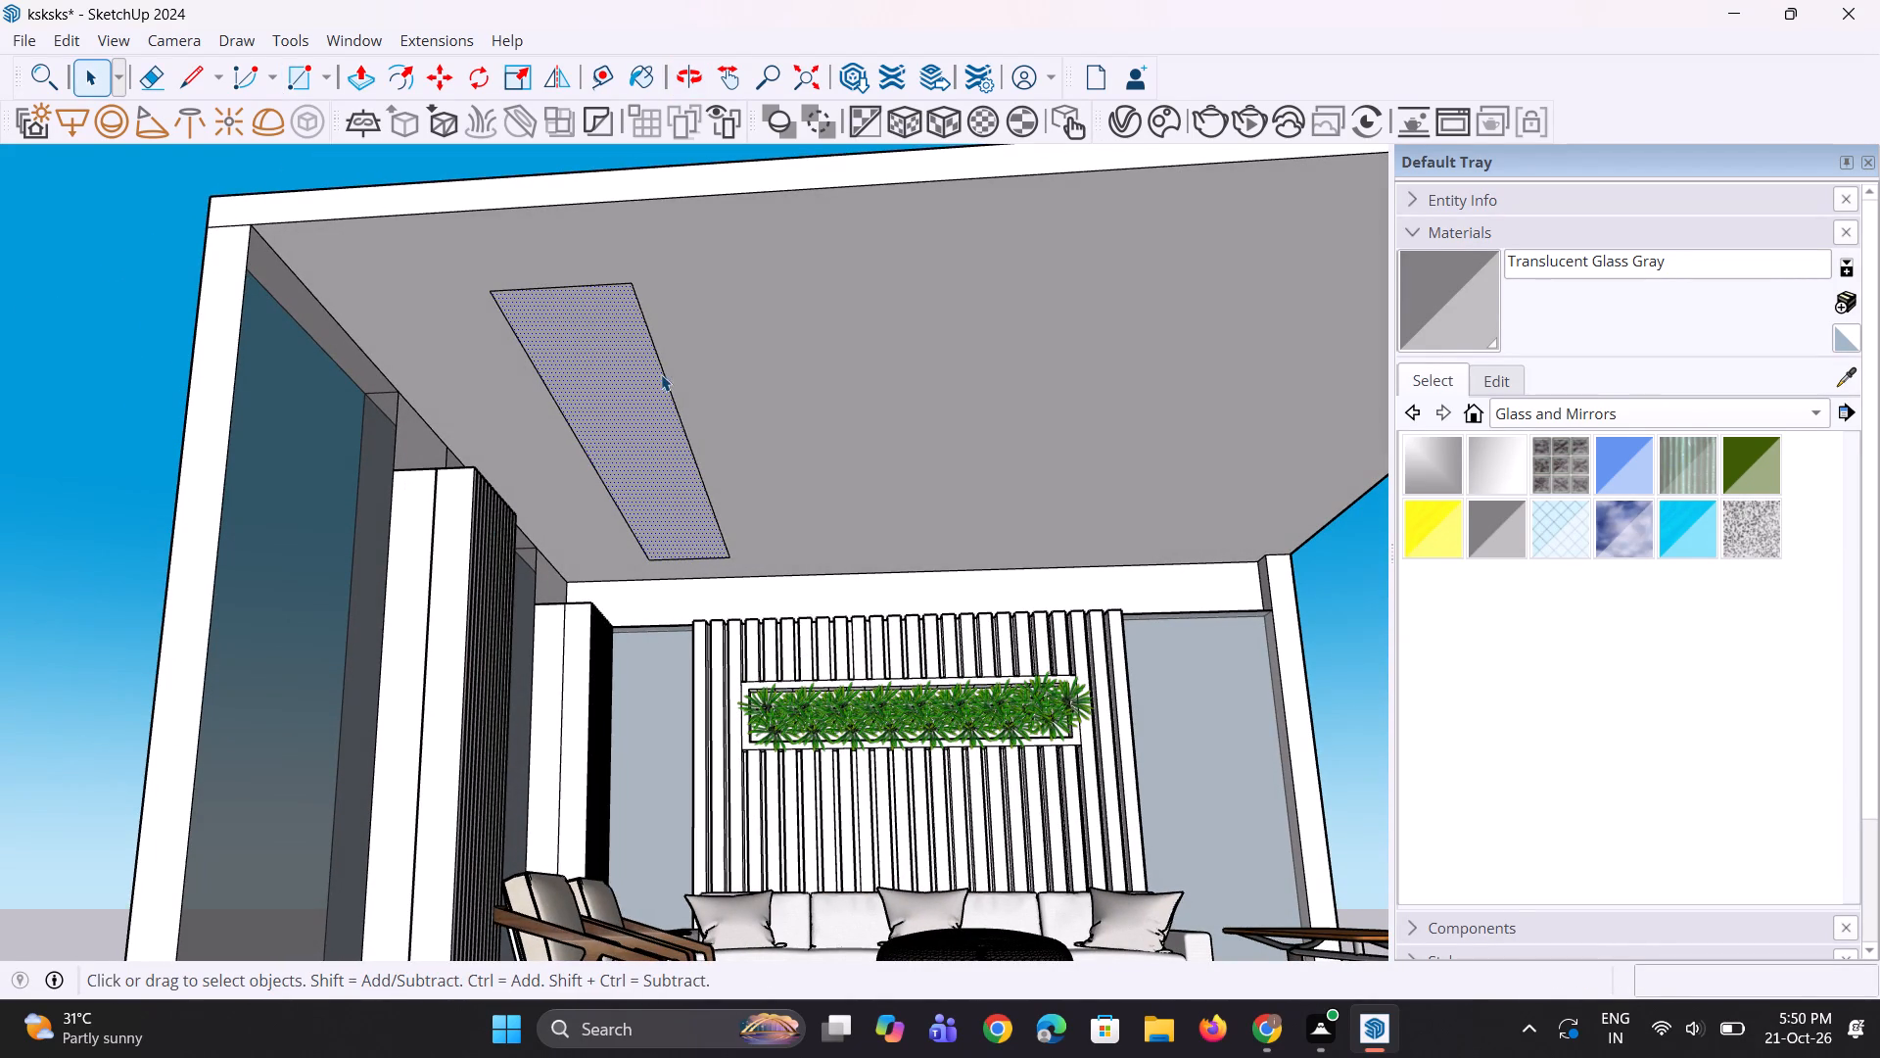
click(662, 375)
scroll(647, 340, up, 1)
key(m)
scroll(646, 336, up, 3)
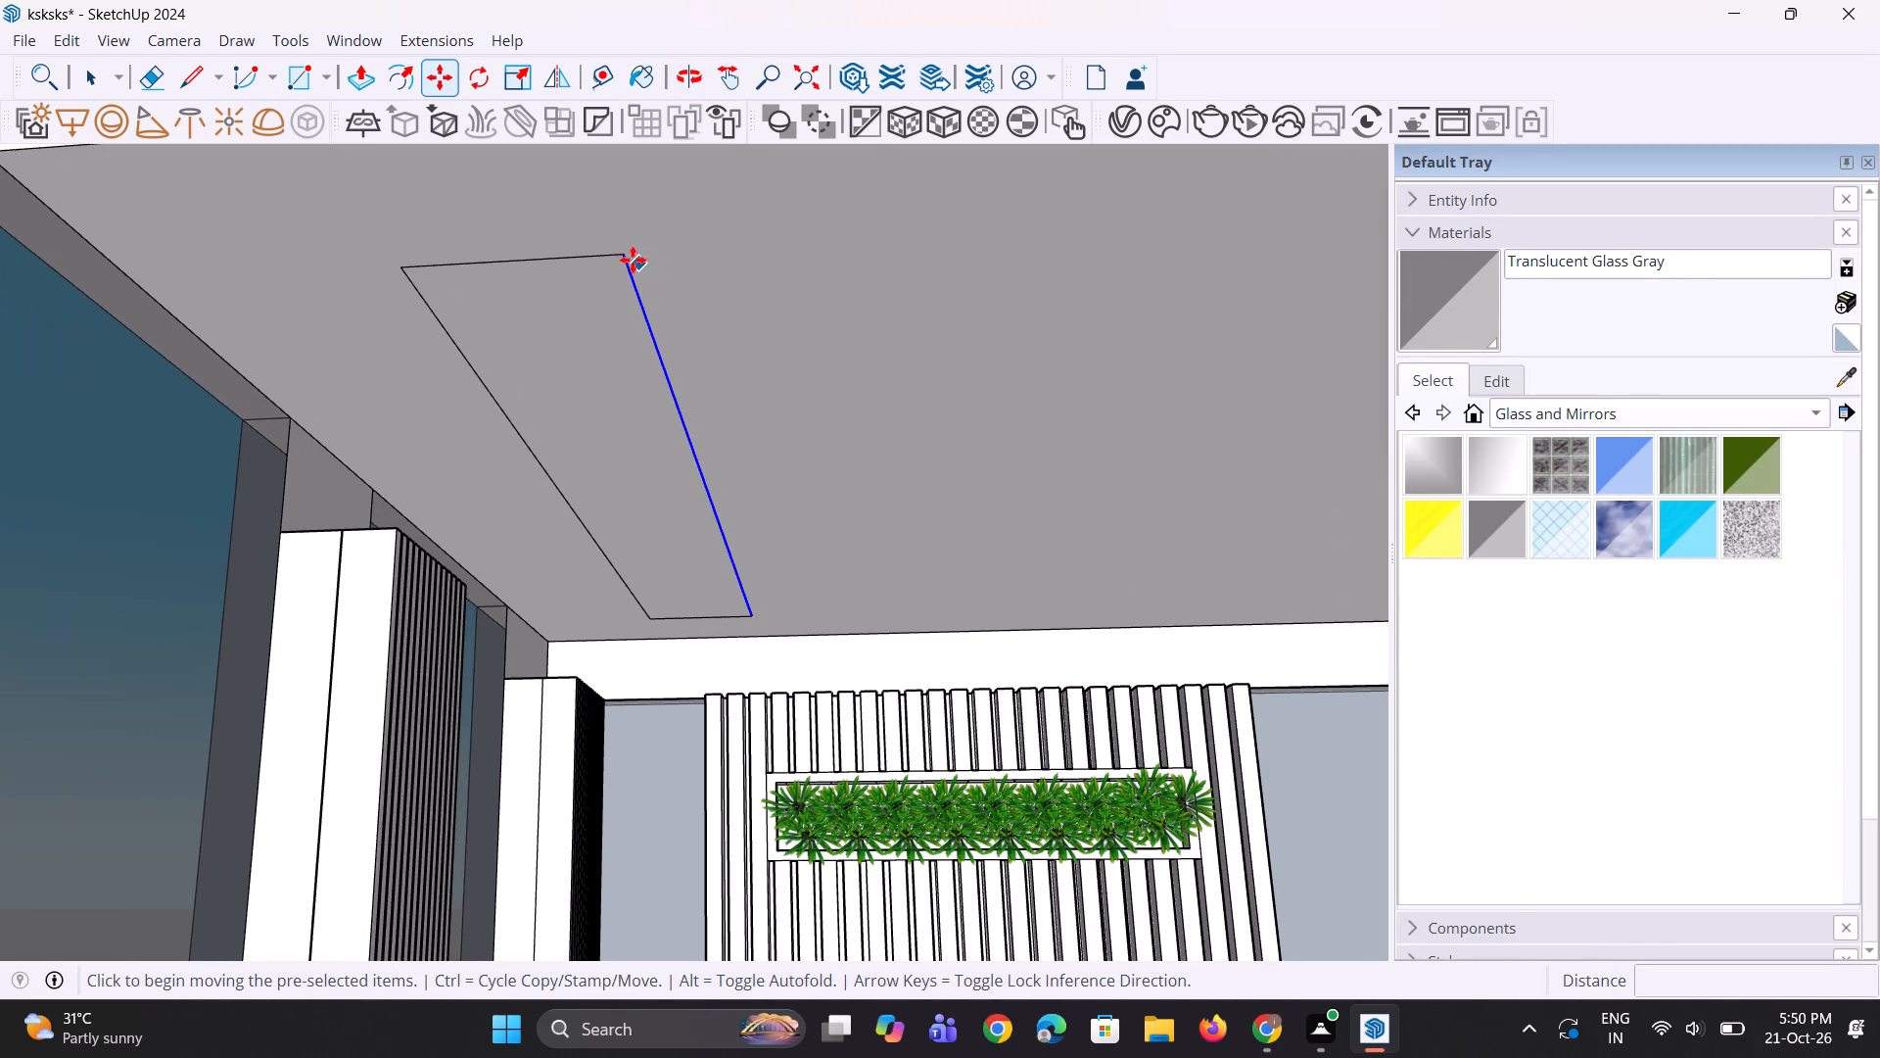
click(621, 254)
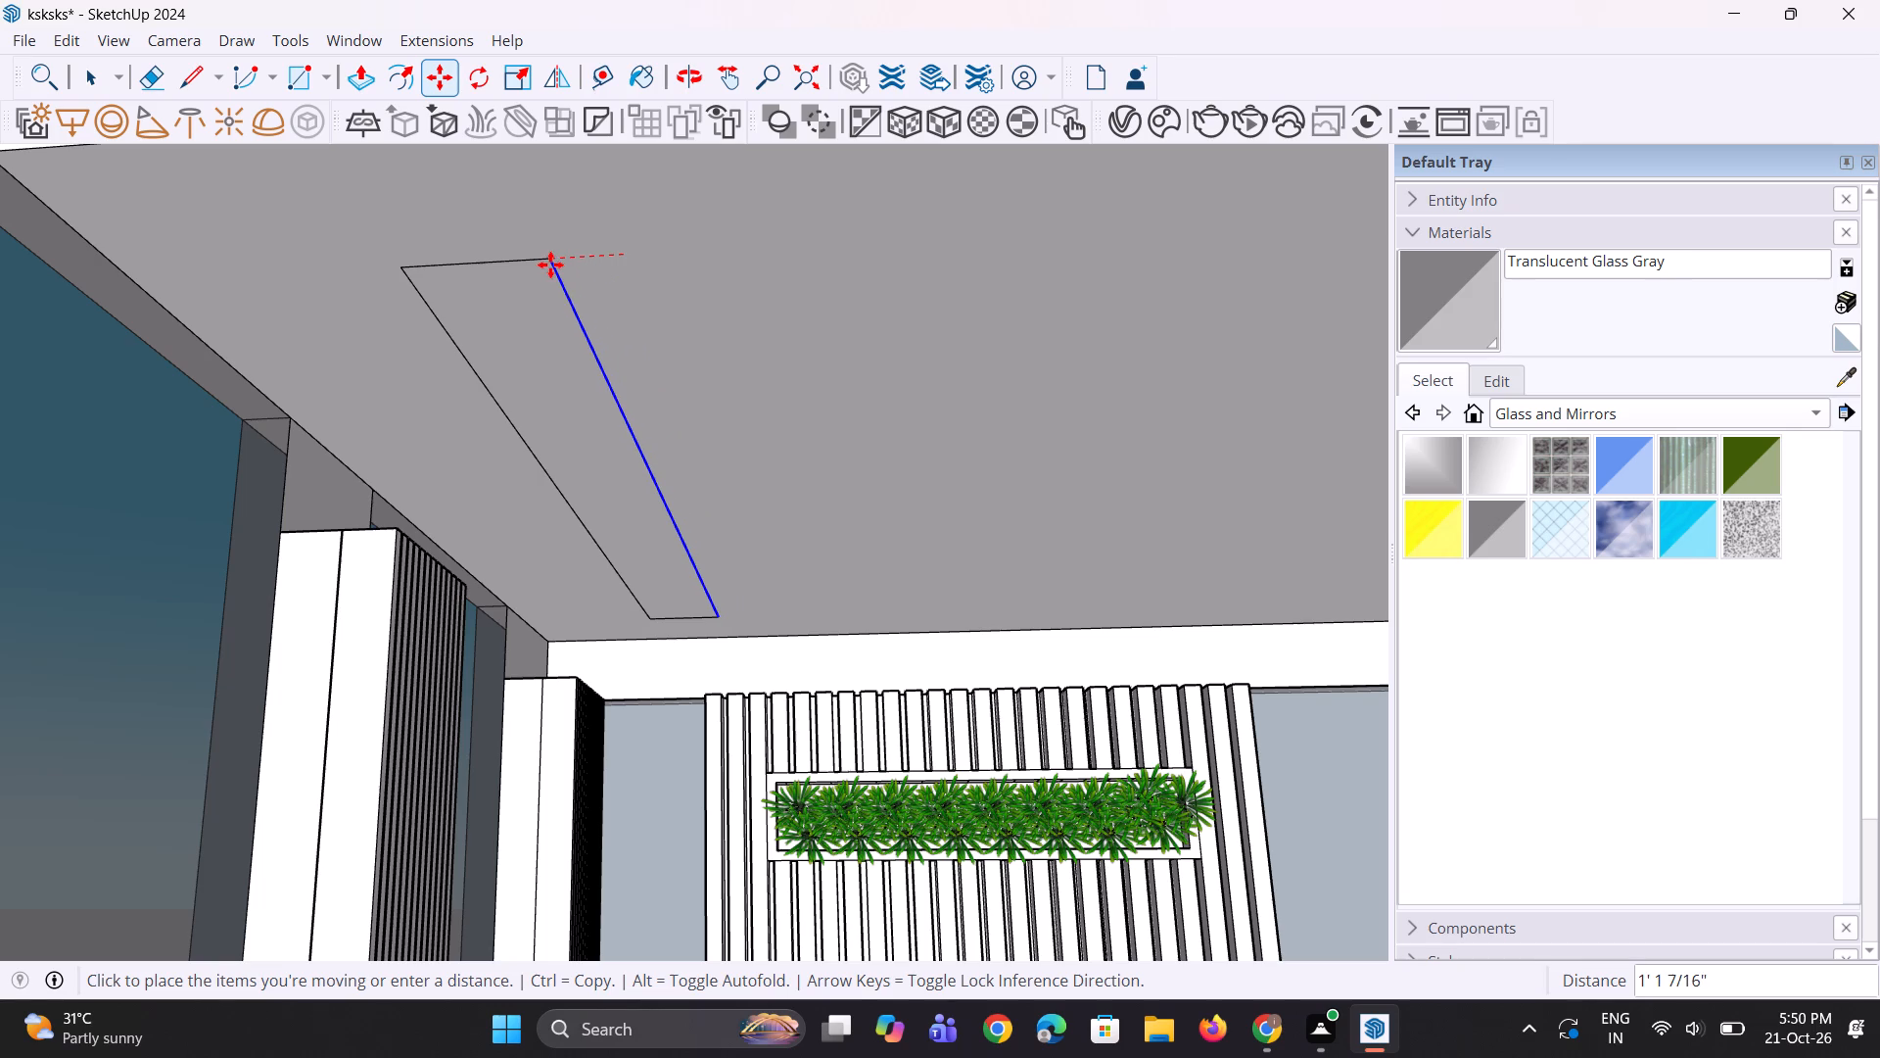
click(545, 267)
key(space)
key(space)
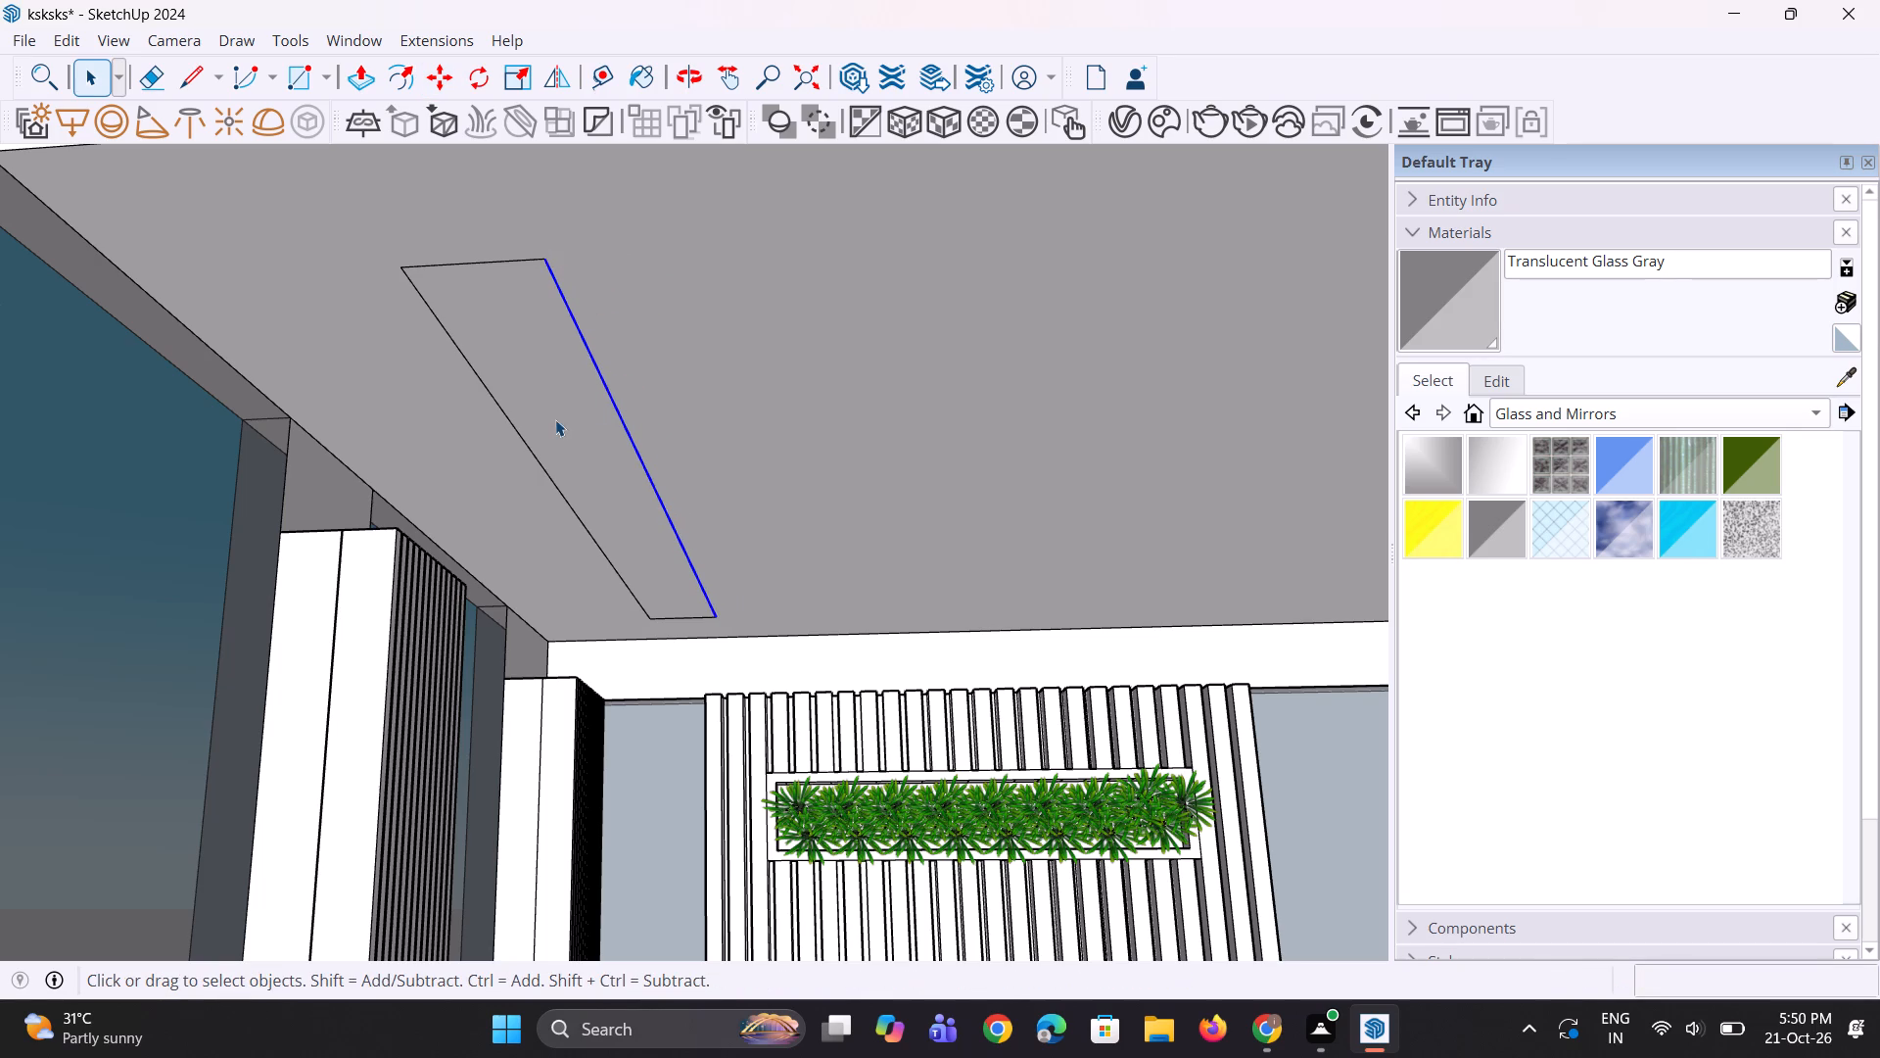
Move the ceiling rectangle's face 1' 1 9/16" toward the glazed wall.
click(555, 419)
scroll(635, 489, down, 3)
key(m)
scroll(509, 369, up, 2)
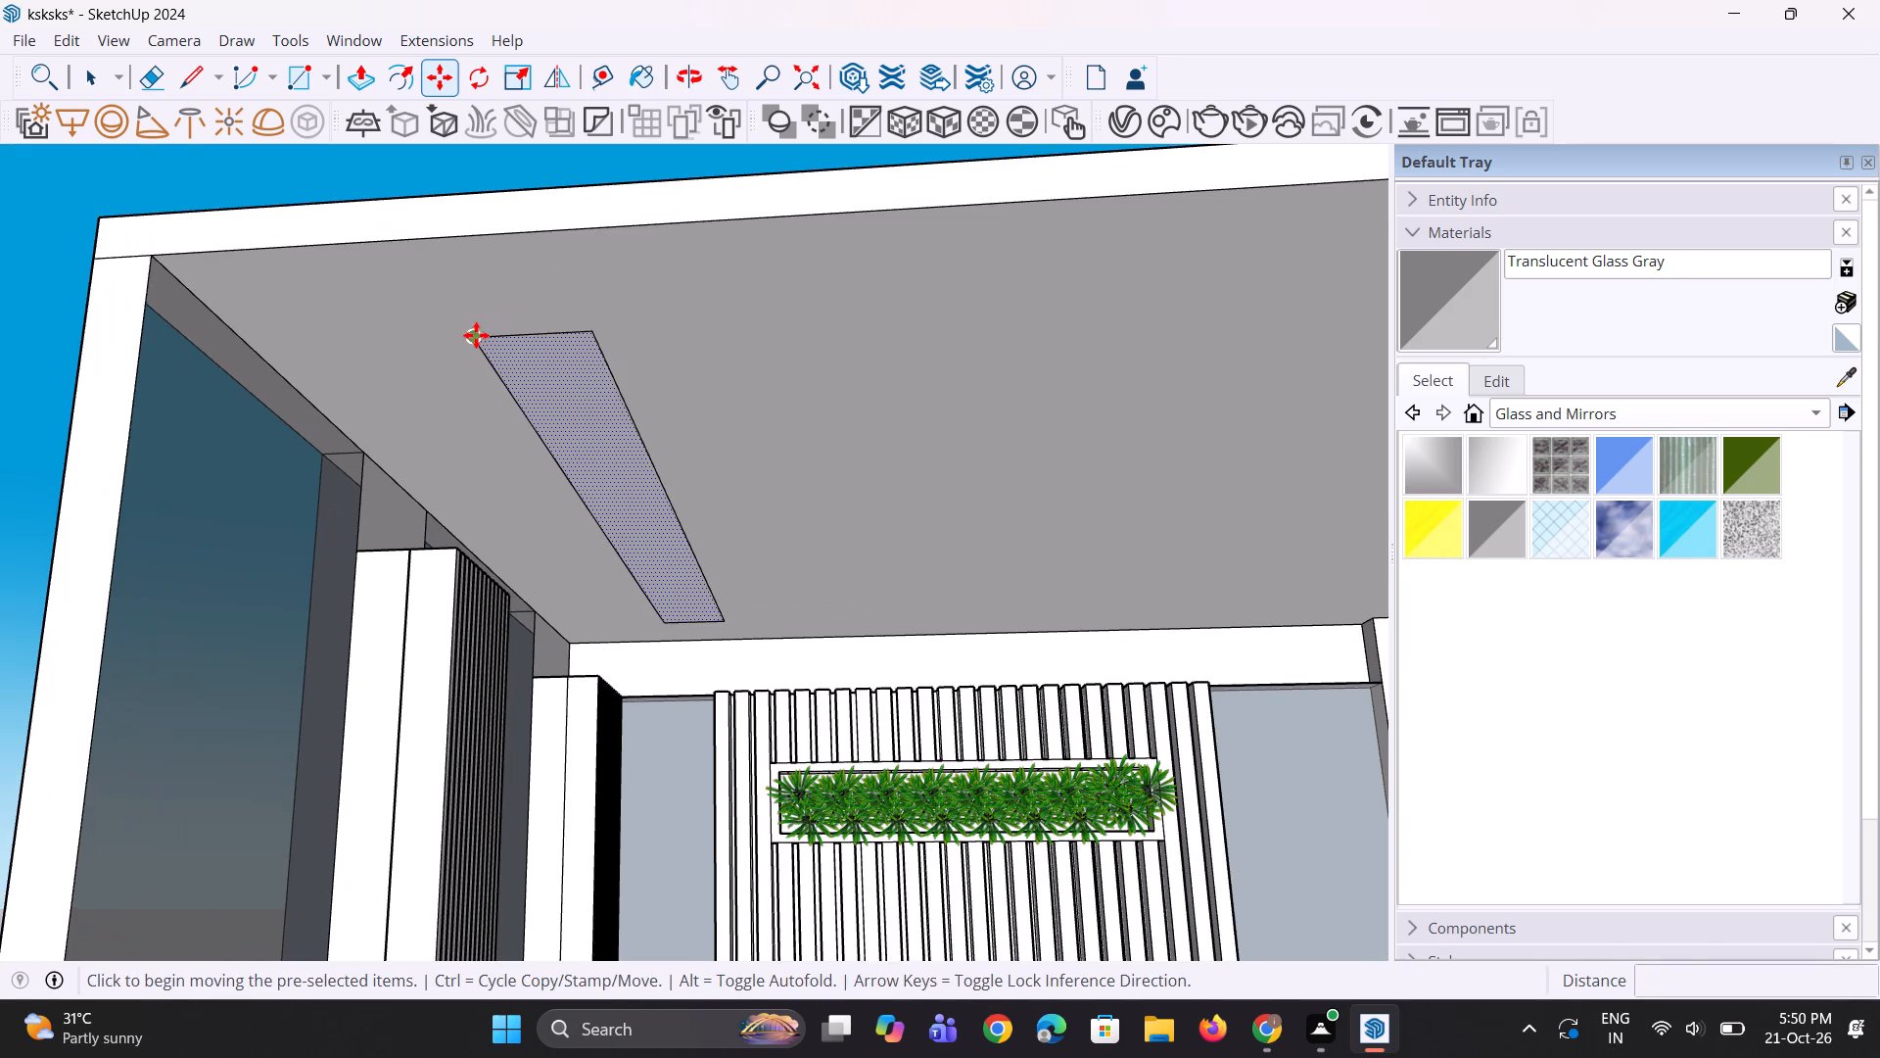
click(473, 335)
click(415, 344)
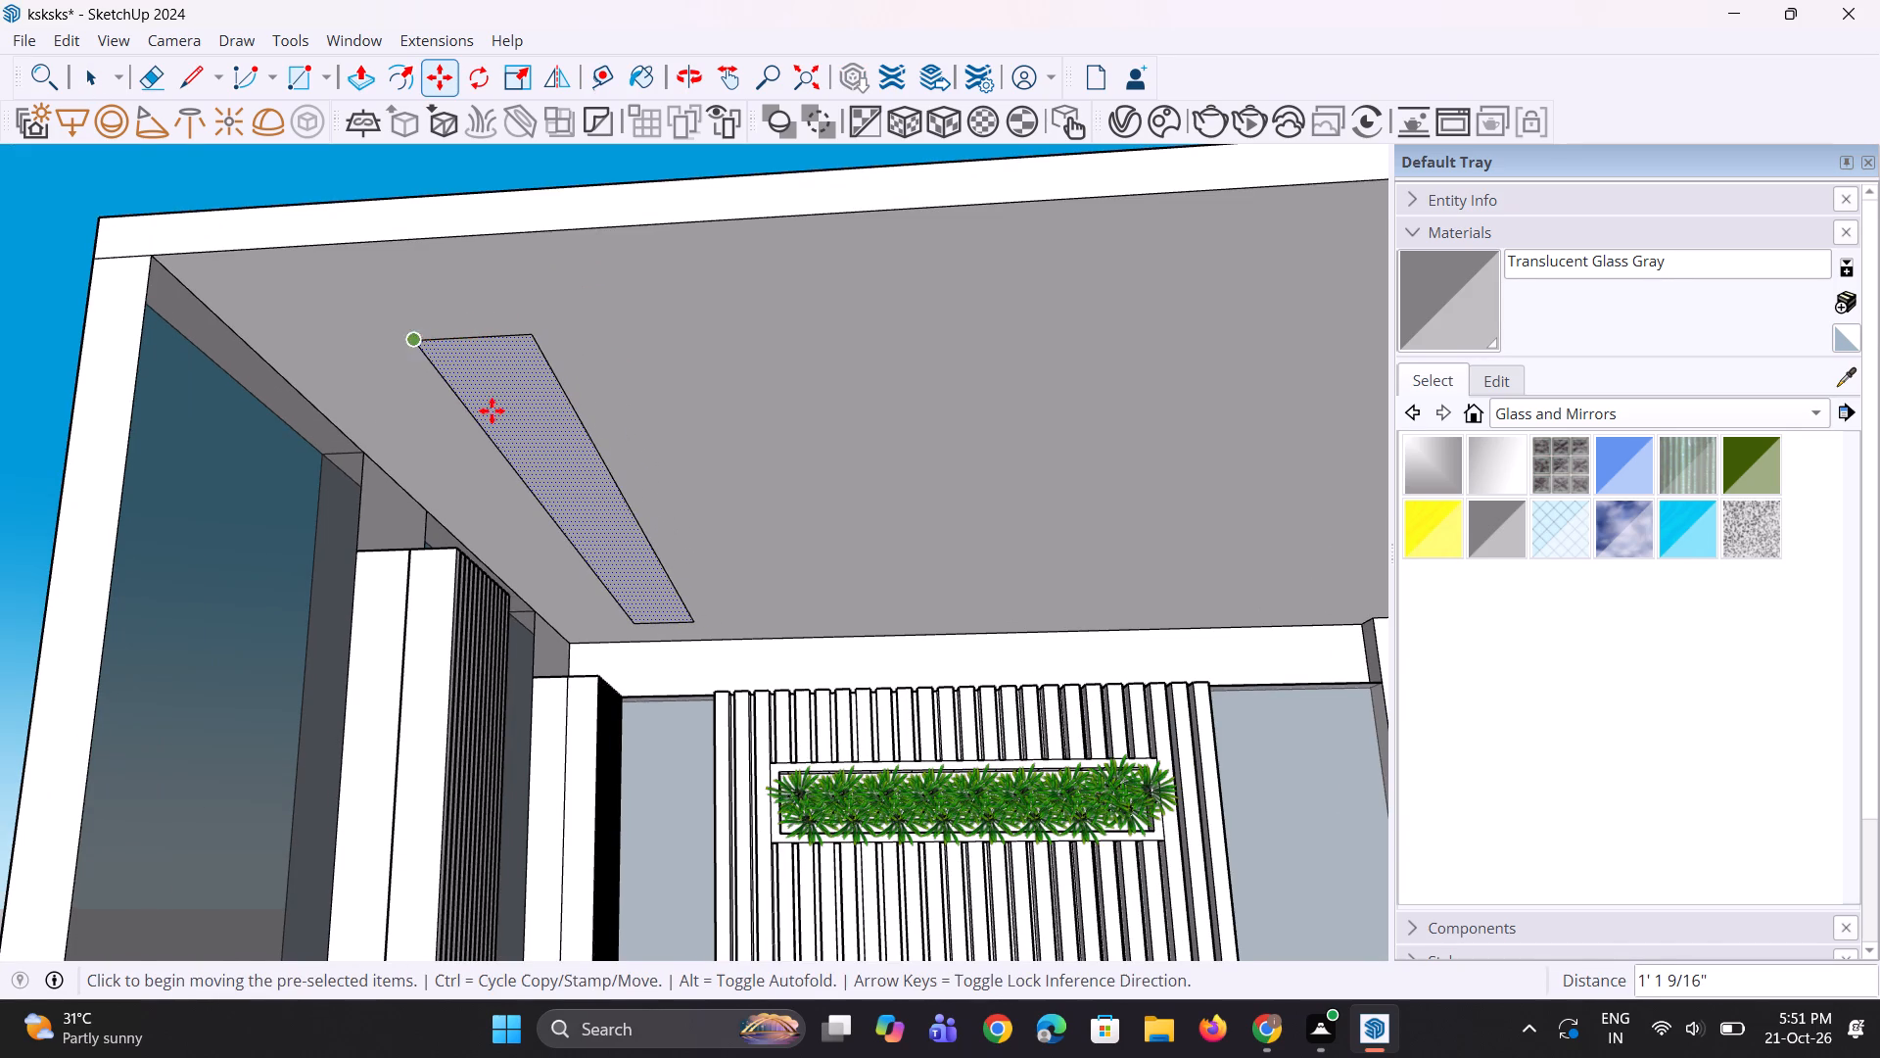
Copy the ceiling rectangle across the ceiling at 5' 2 1/8" spacing, making four copies (*4).
scroll(569, 511, down, 2)
key(m)
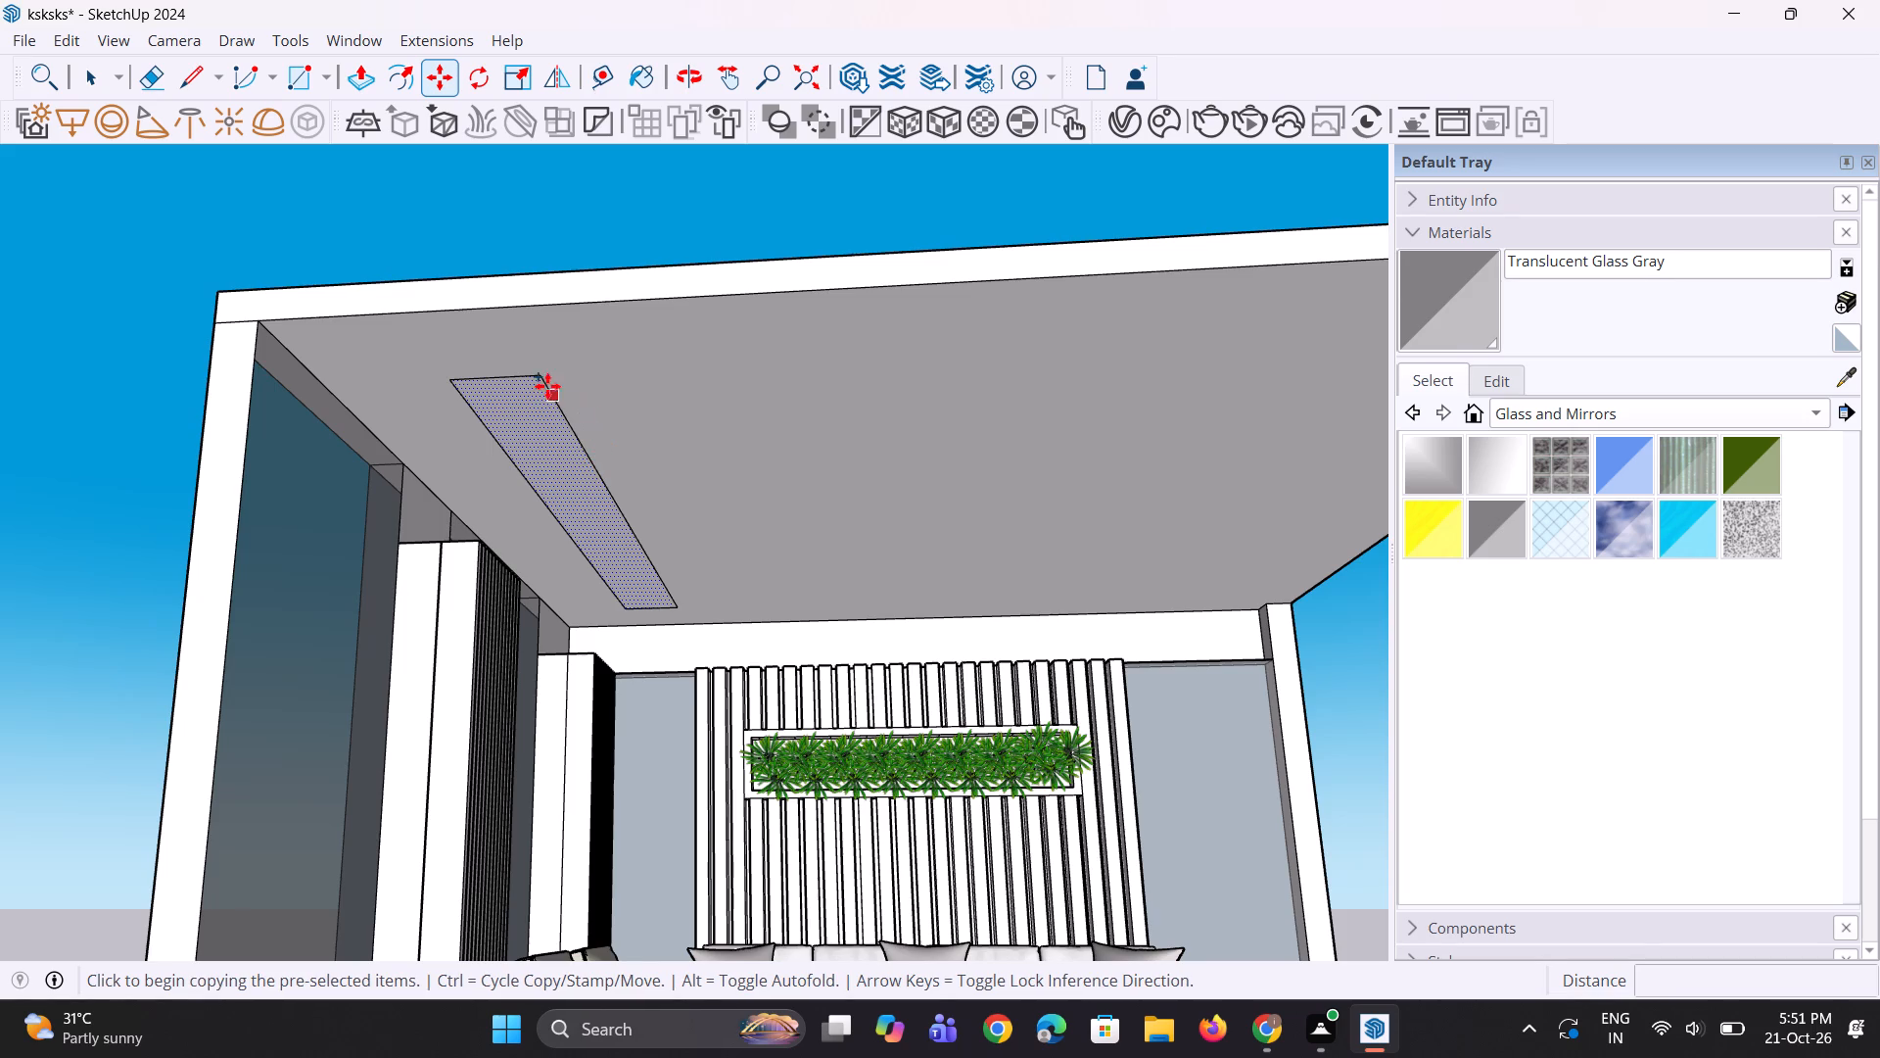
scroll(539, 383, up, 1)
click(538, 382)
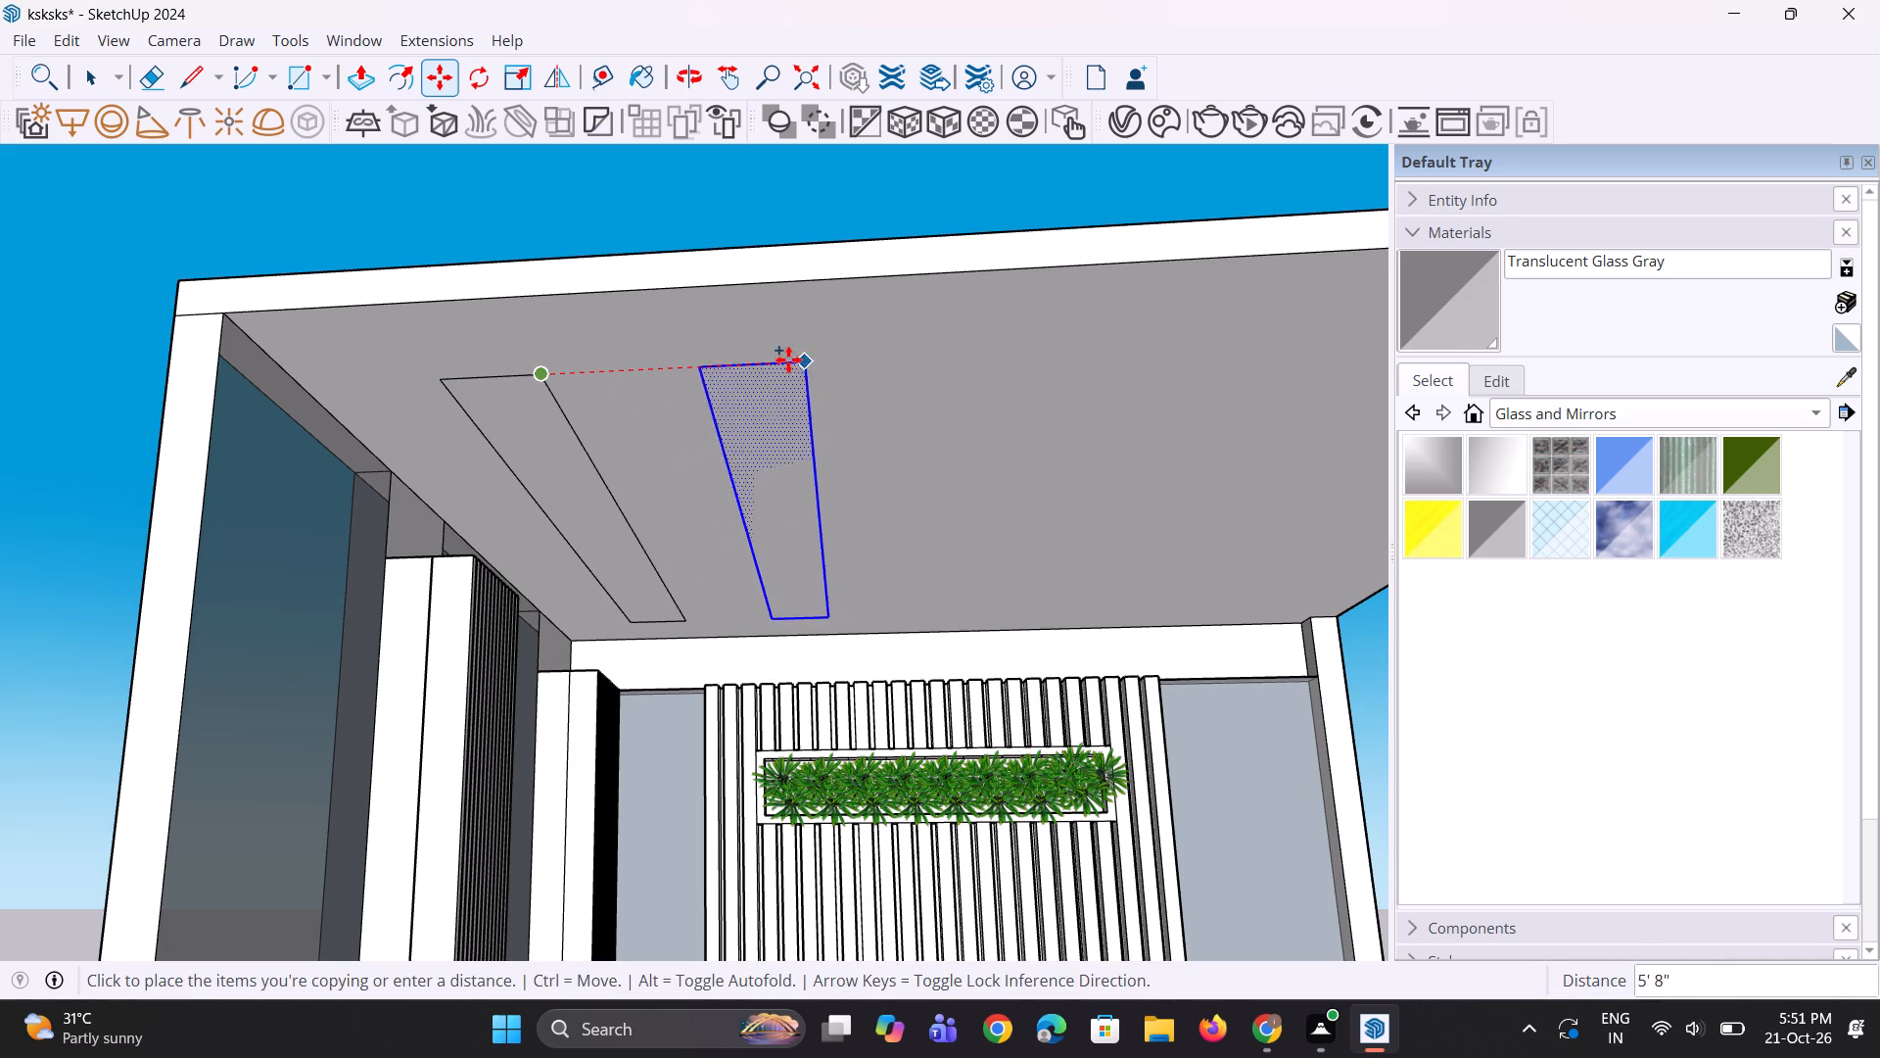
click(781, 358)
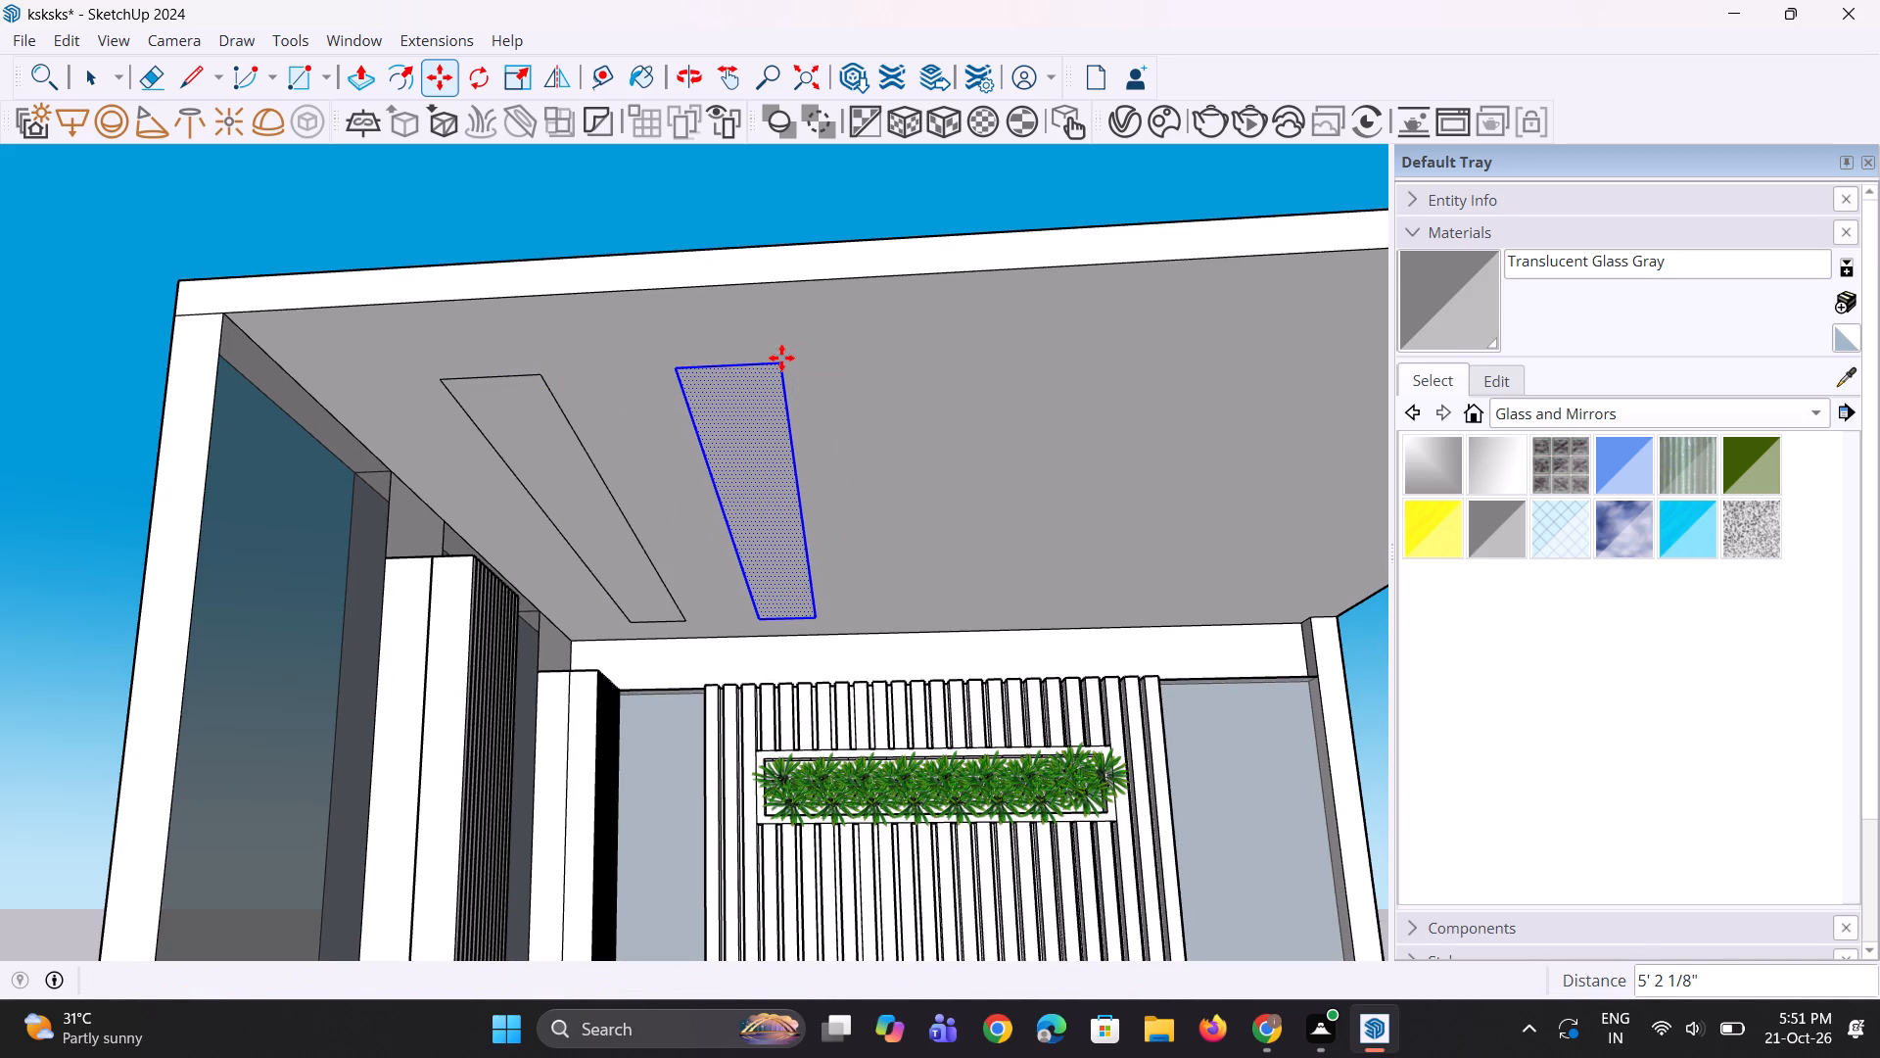
text(*4)
key(Return)
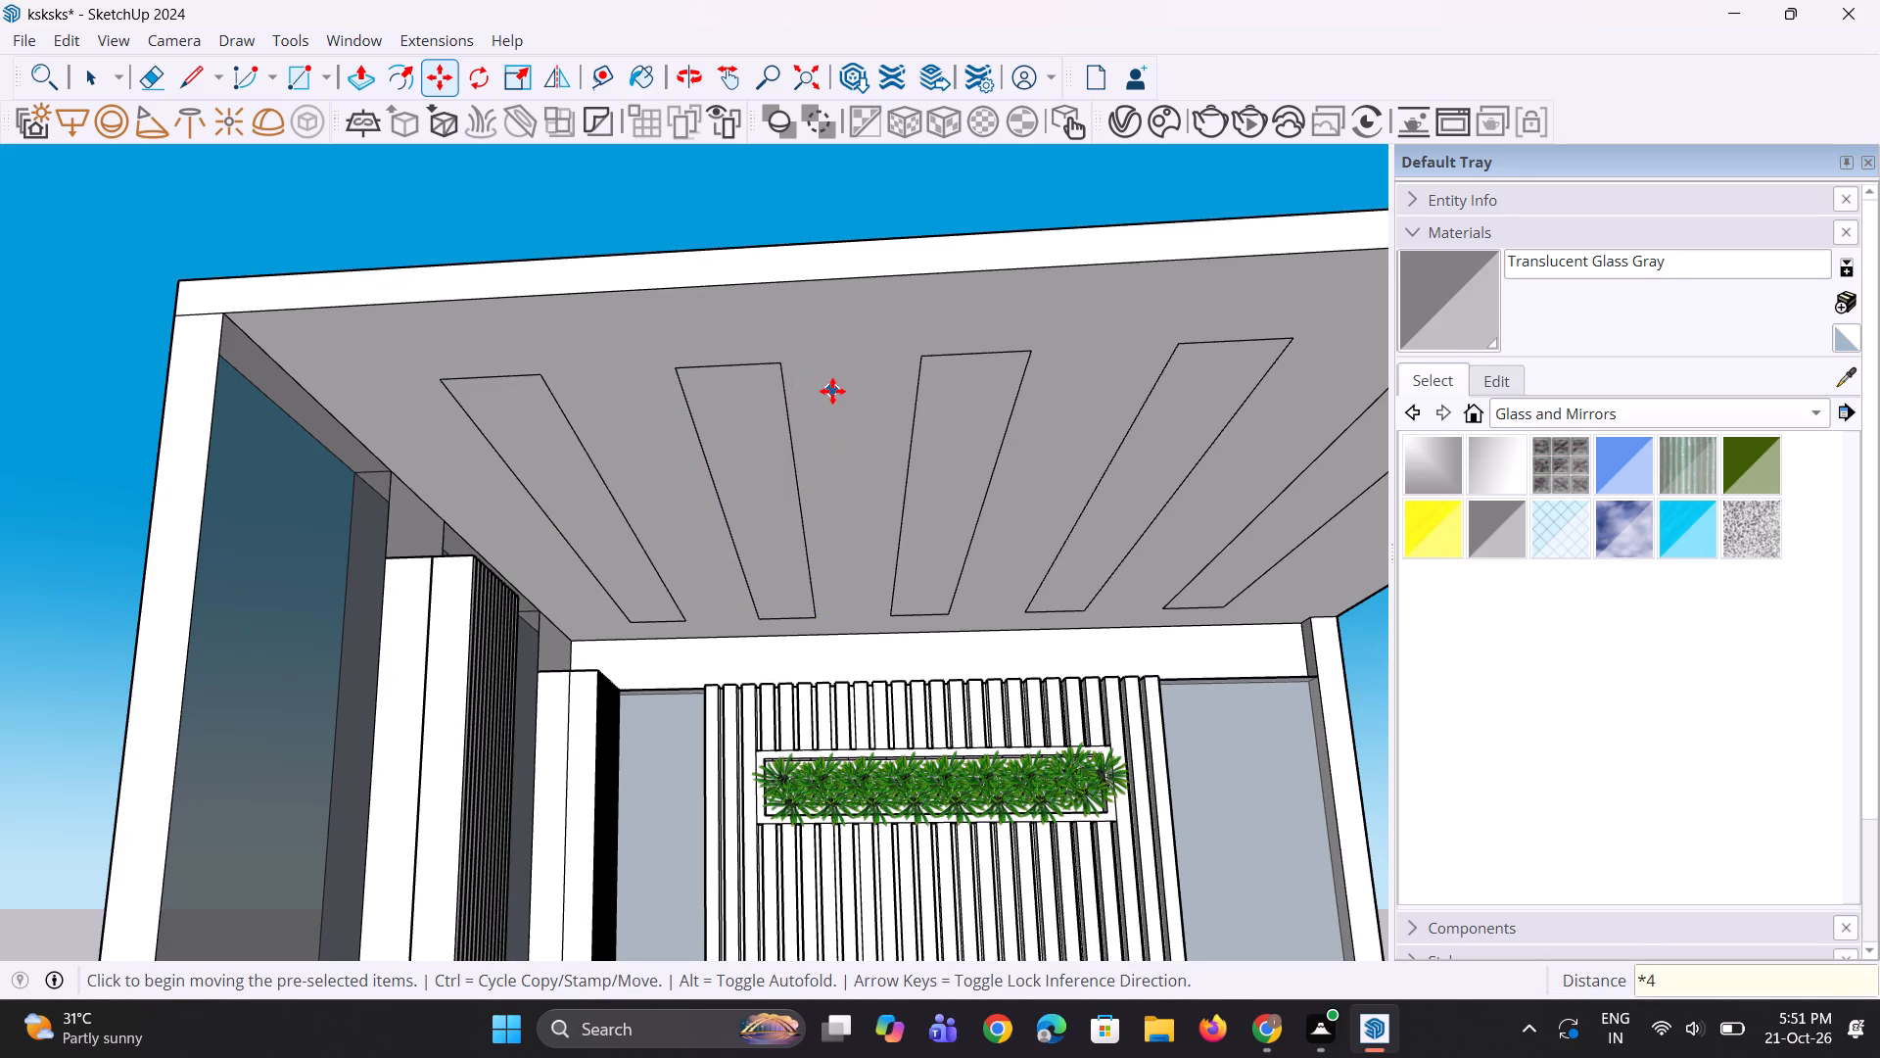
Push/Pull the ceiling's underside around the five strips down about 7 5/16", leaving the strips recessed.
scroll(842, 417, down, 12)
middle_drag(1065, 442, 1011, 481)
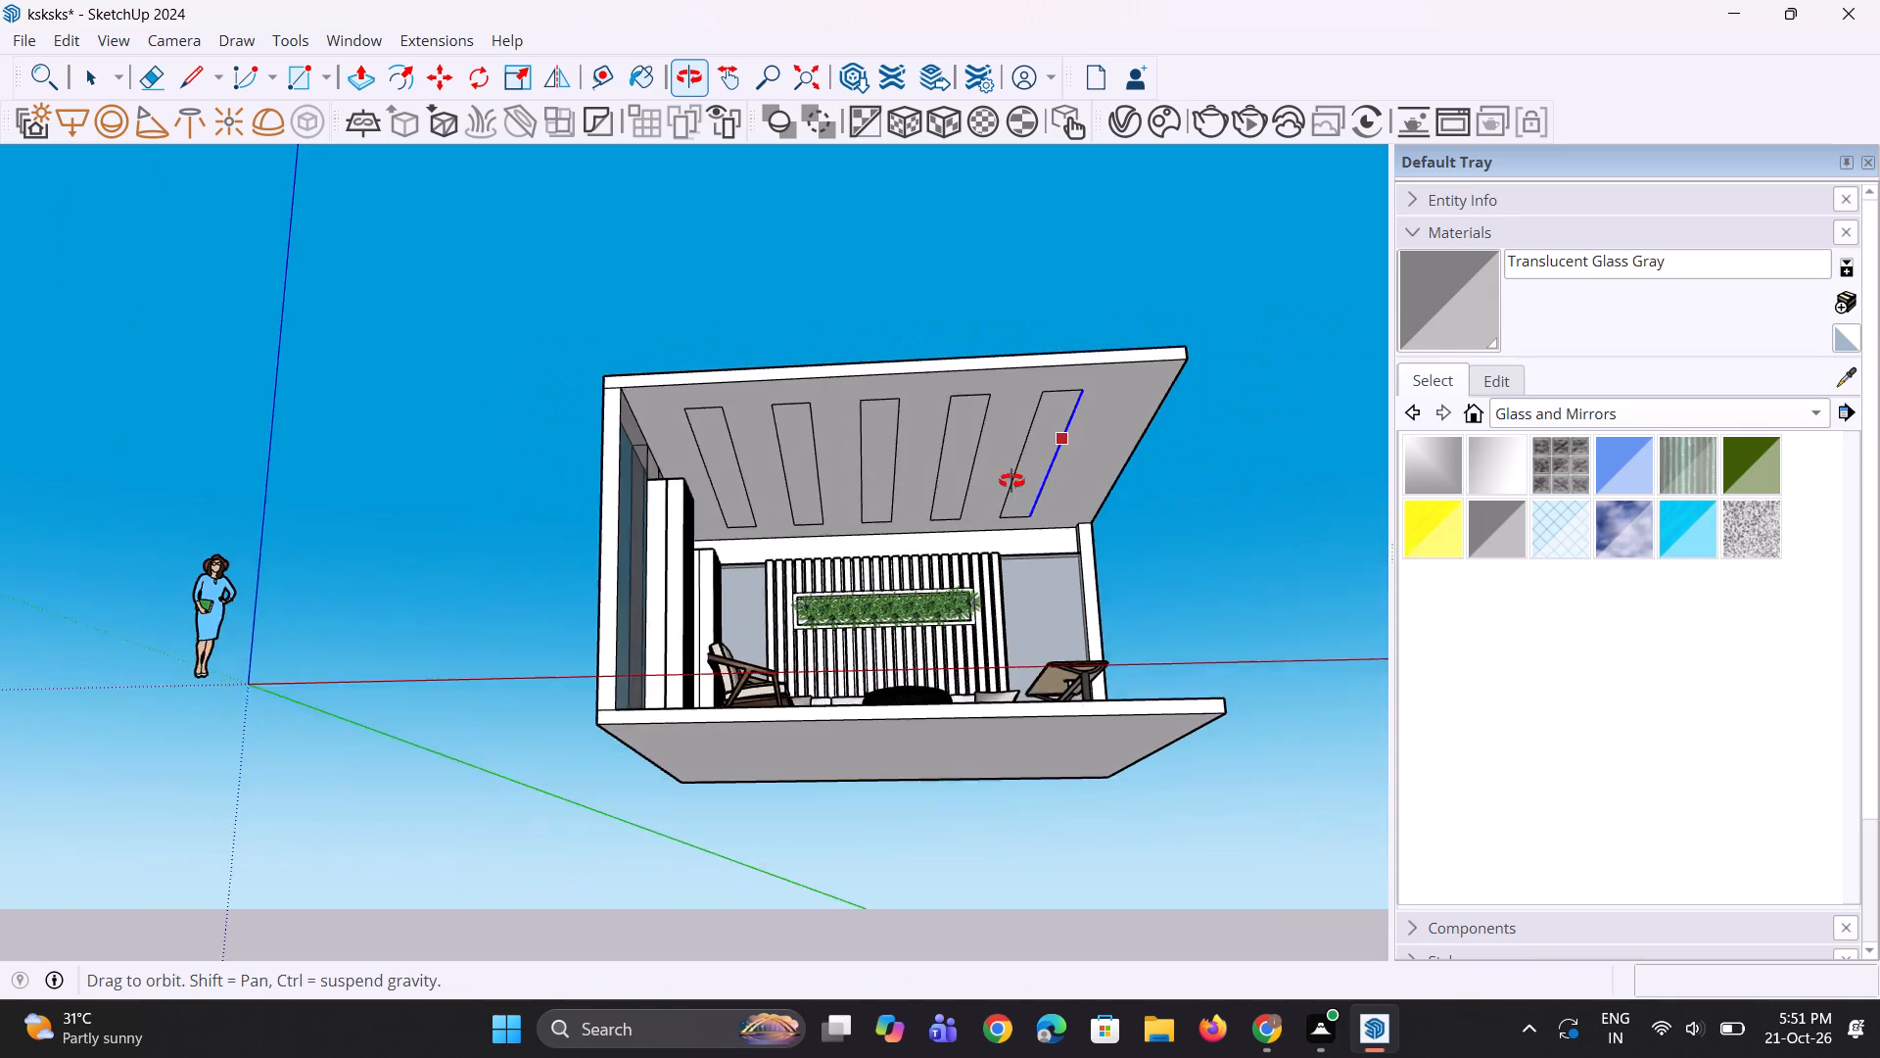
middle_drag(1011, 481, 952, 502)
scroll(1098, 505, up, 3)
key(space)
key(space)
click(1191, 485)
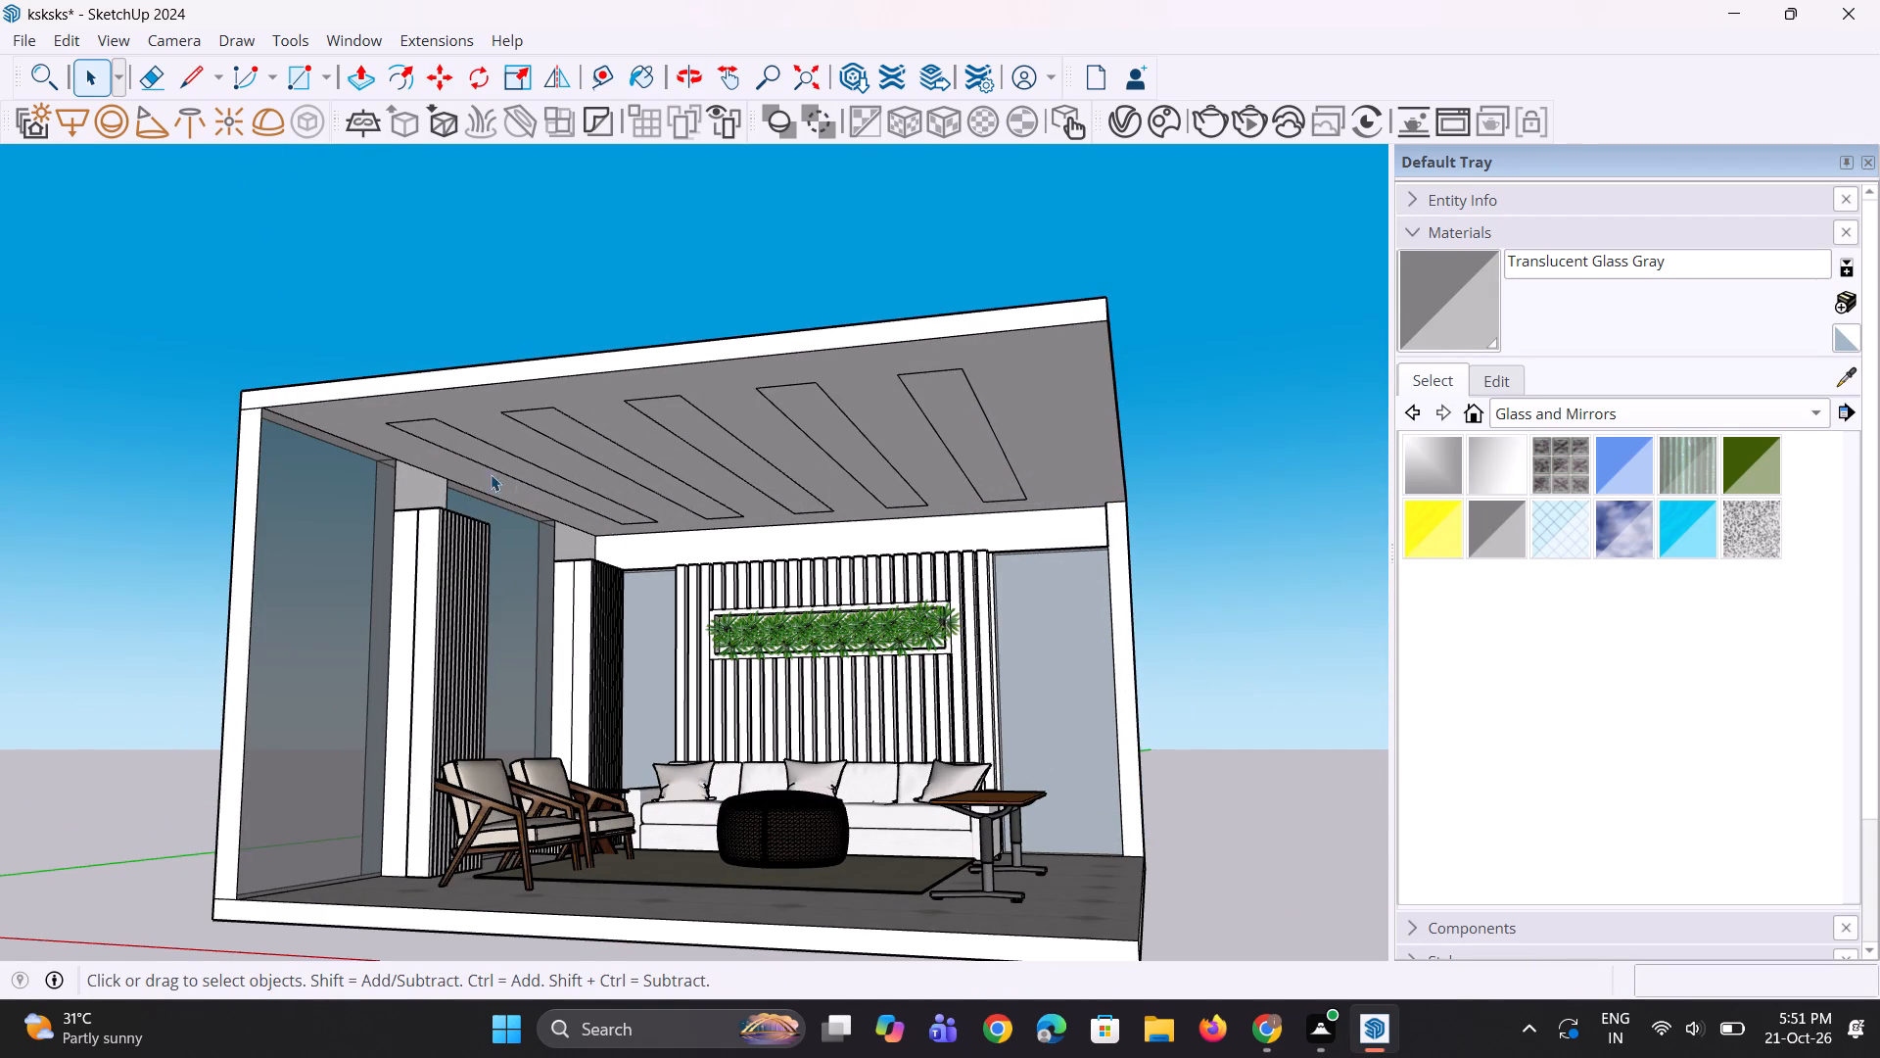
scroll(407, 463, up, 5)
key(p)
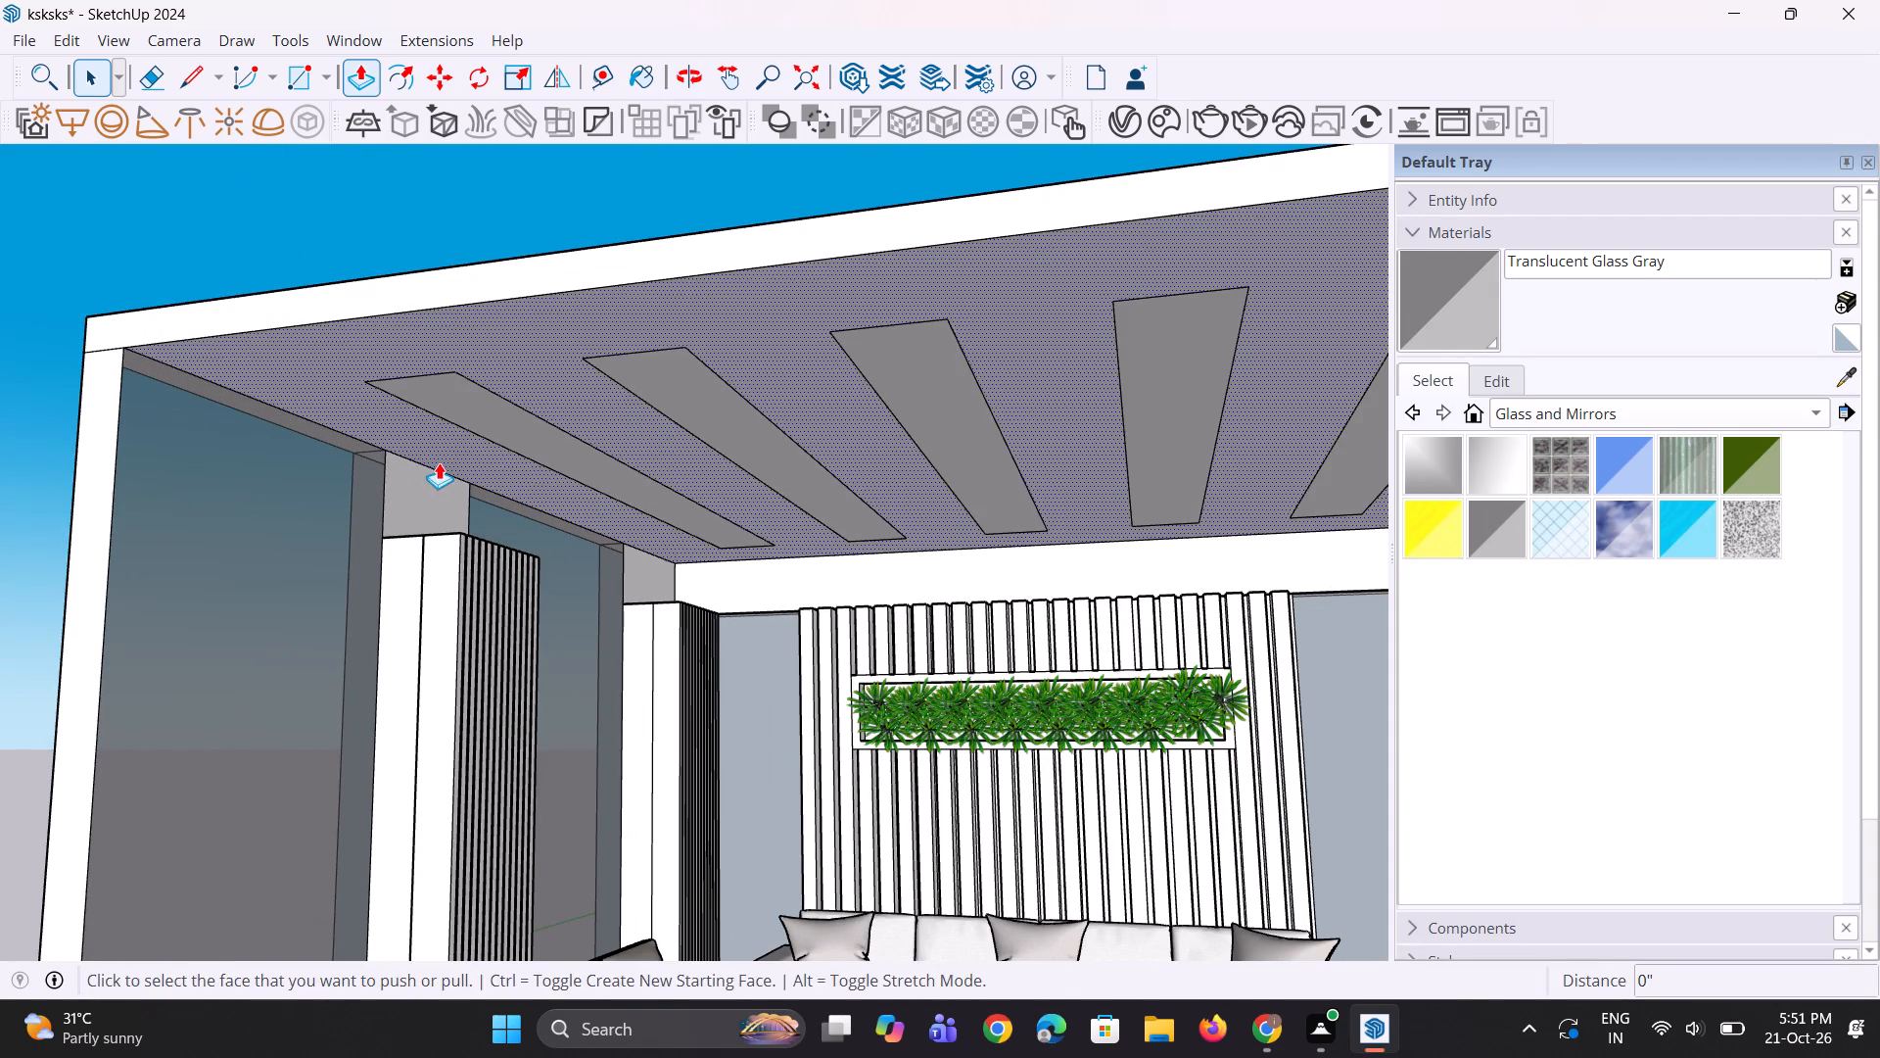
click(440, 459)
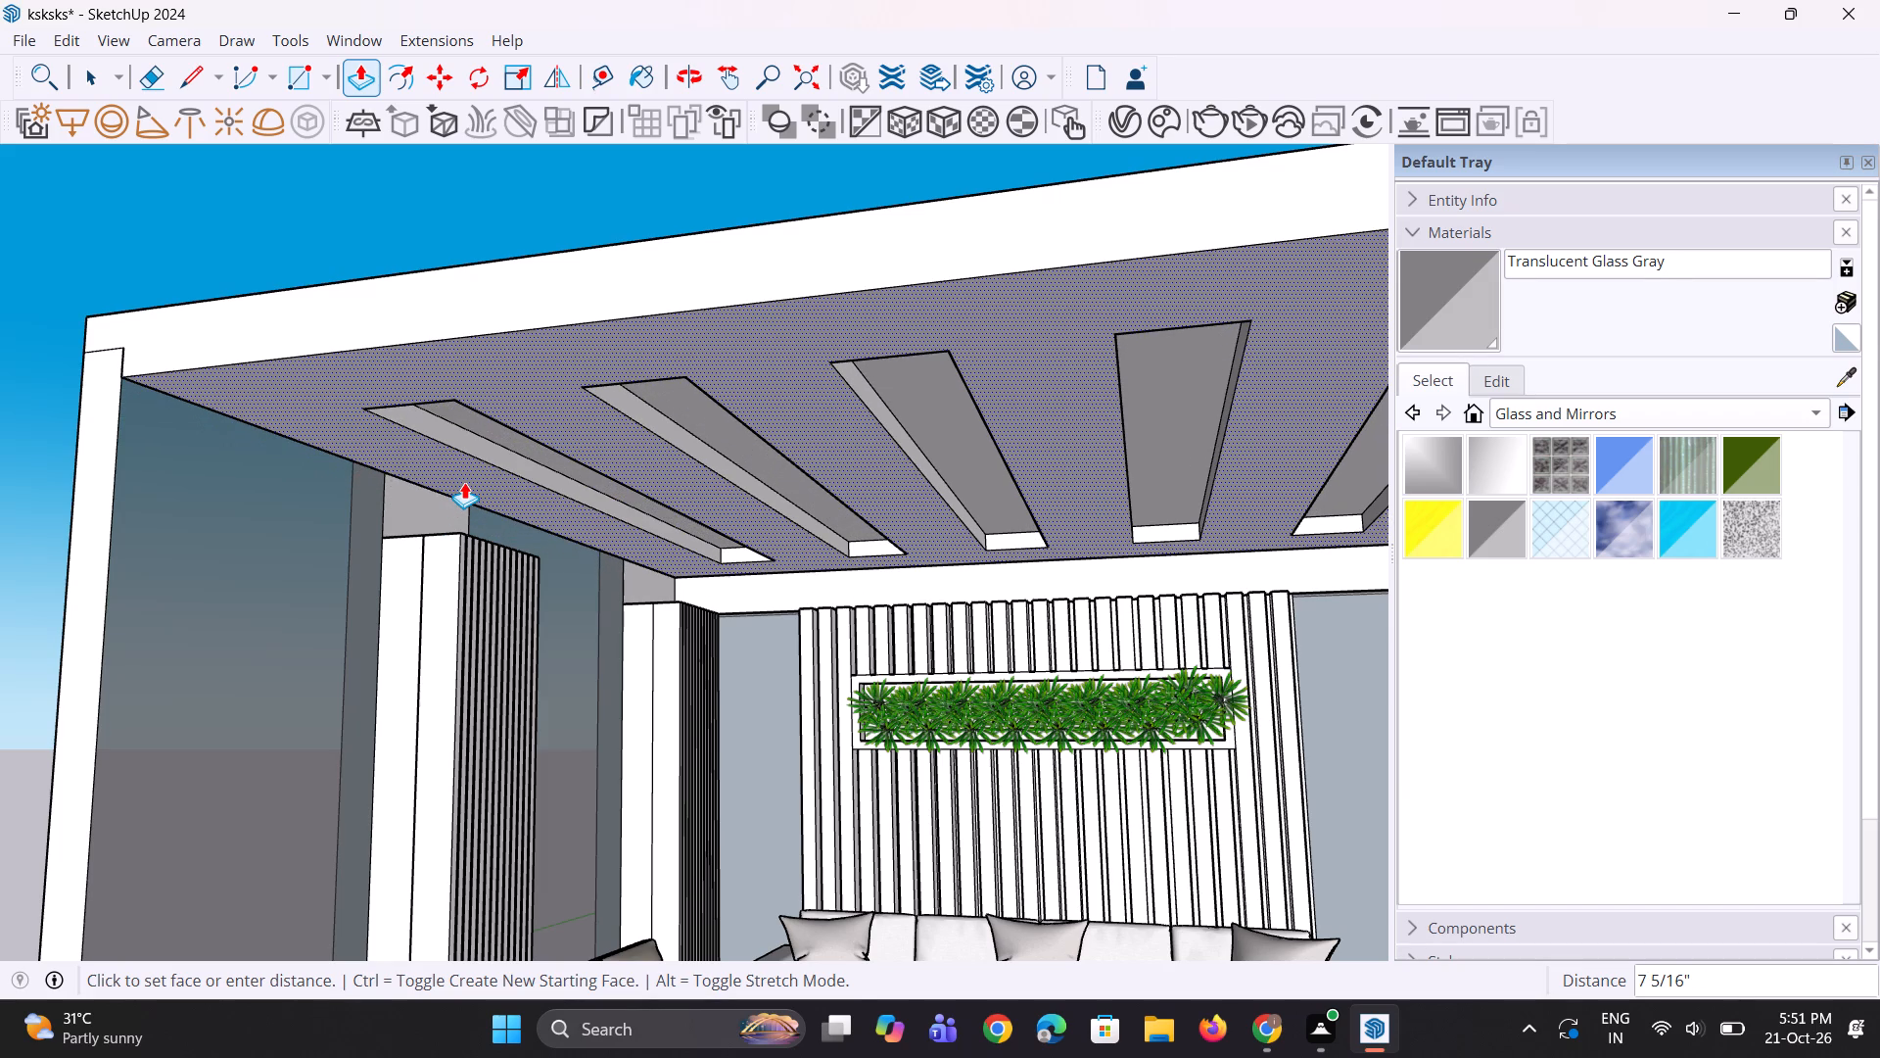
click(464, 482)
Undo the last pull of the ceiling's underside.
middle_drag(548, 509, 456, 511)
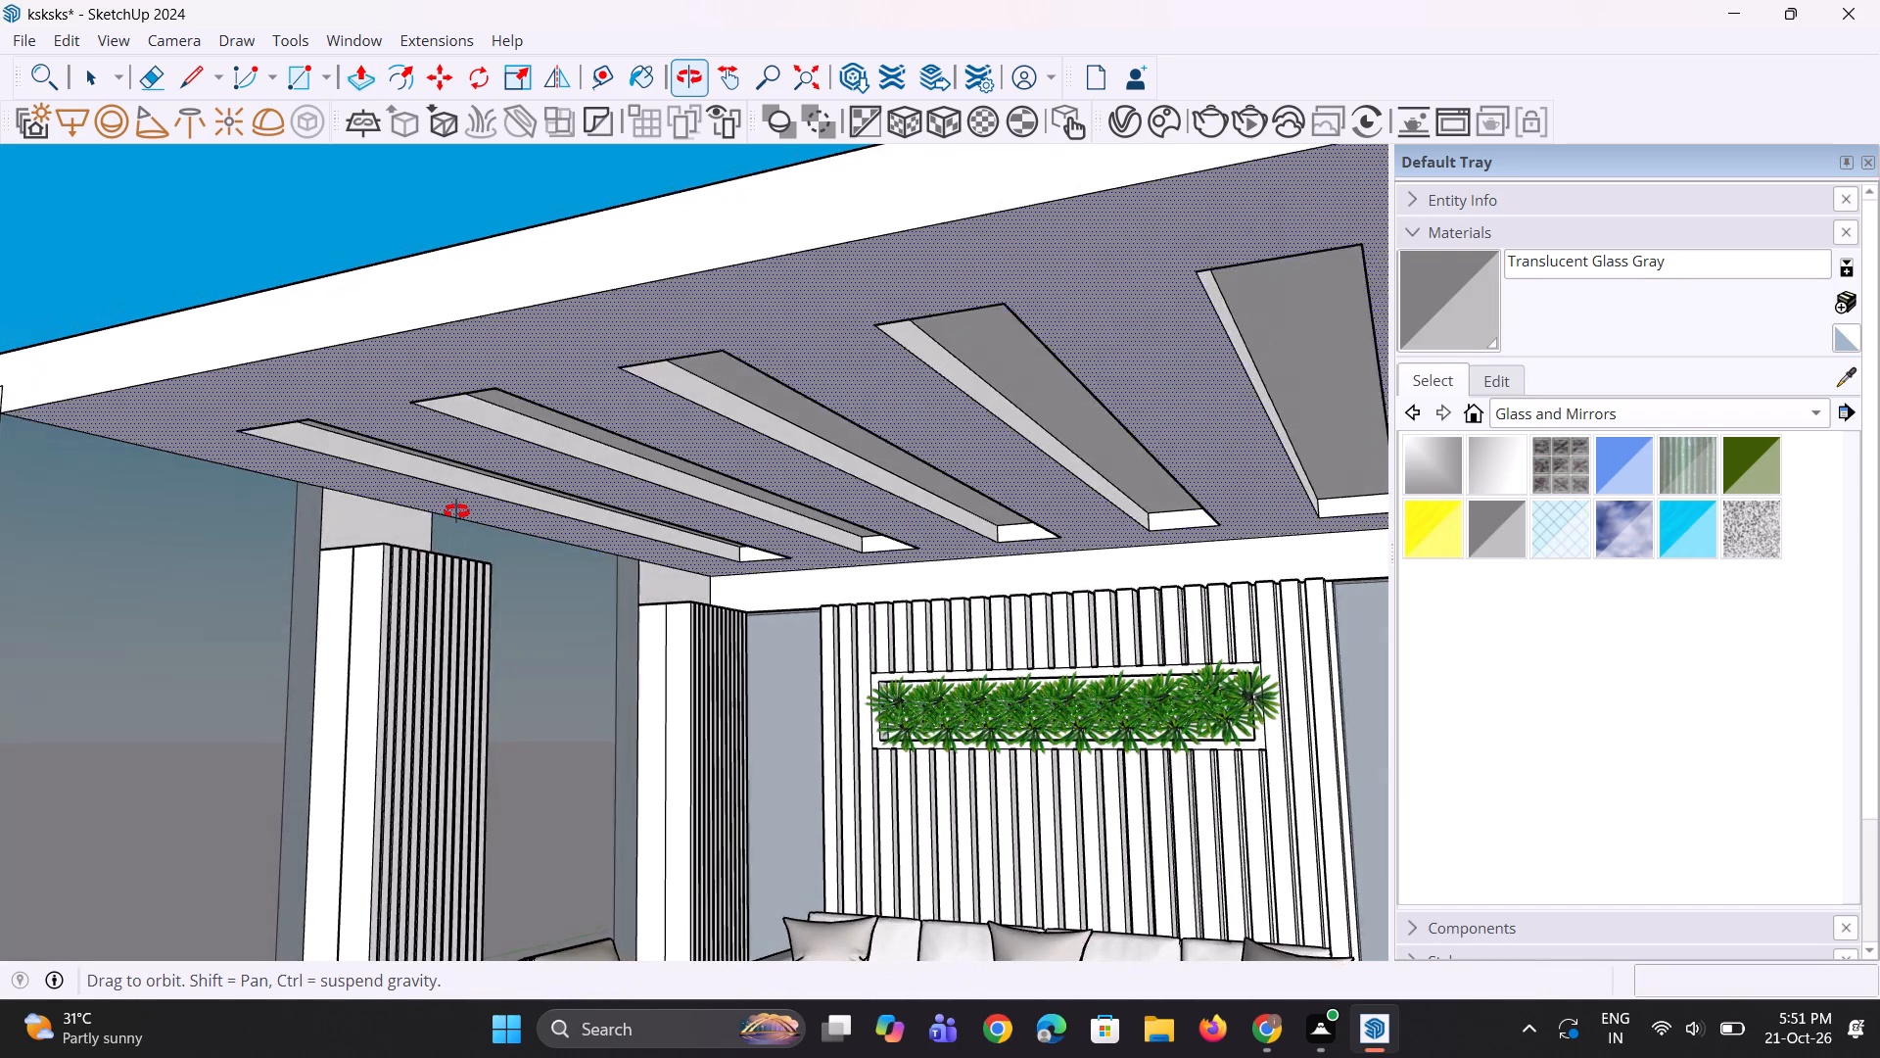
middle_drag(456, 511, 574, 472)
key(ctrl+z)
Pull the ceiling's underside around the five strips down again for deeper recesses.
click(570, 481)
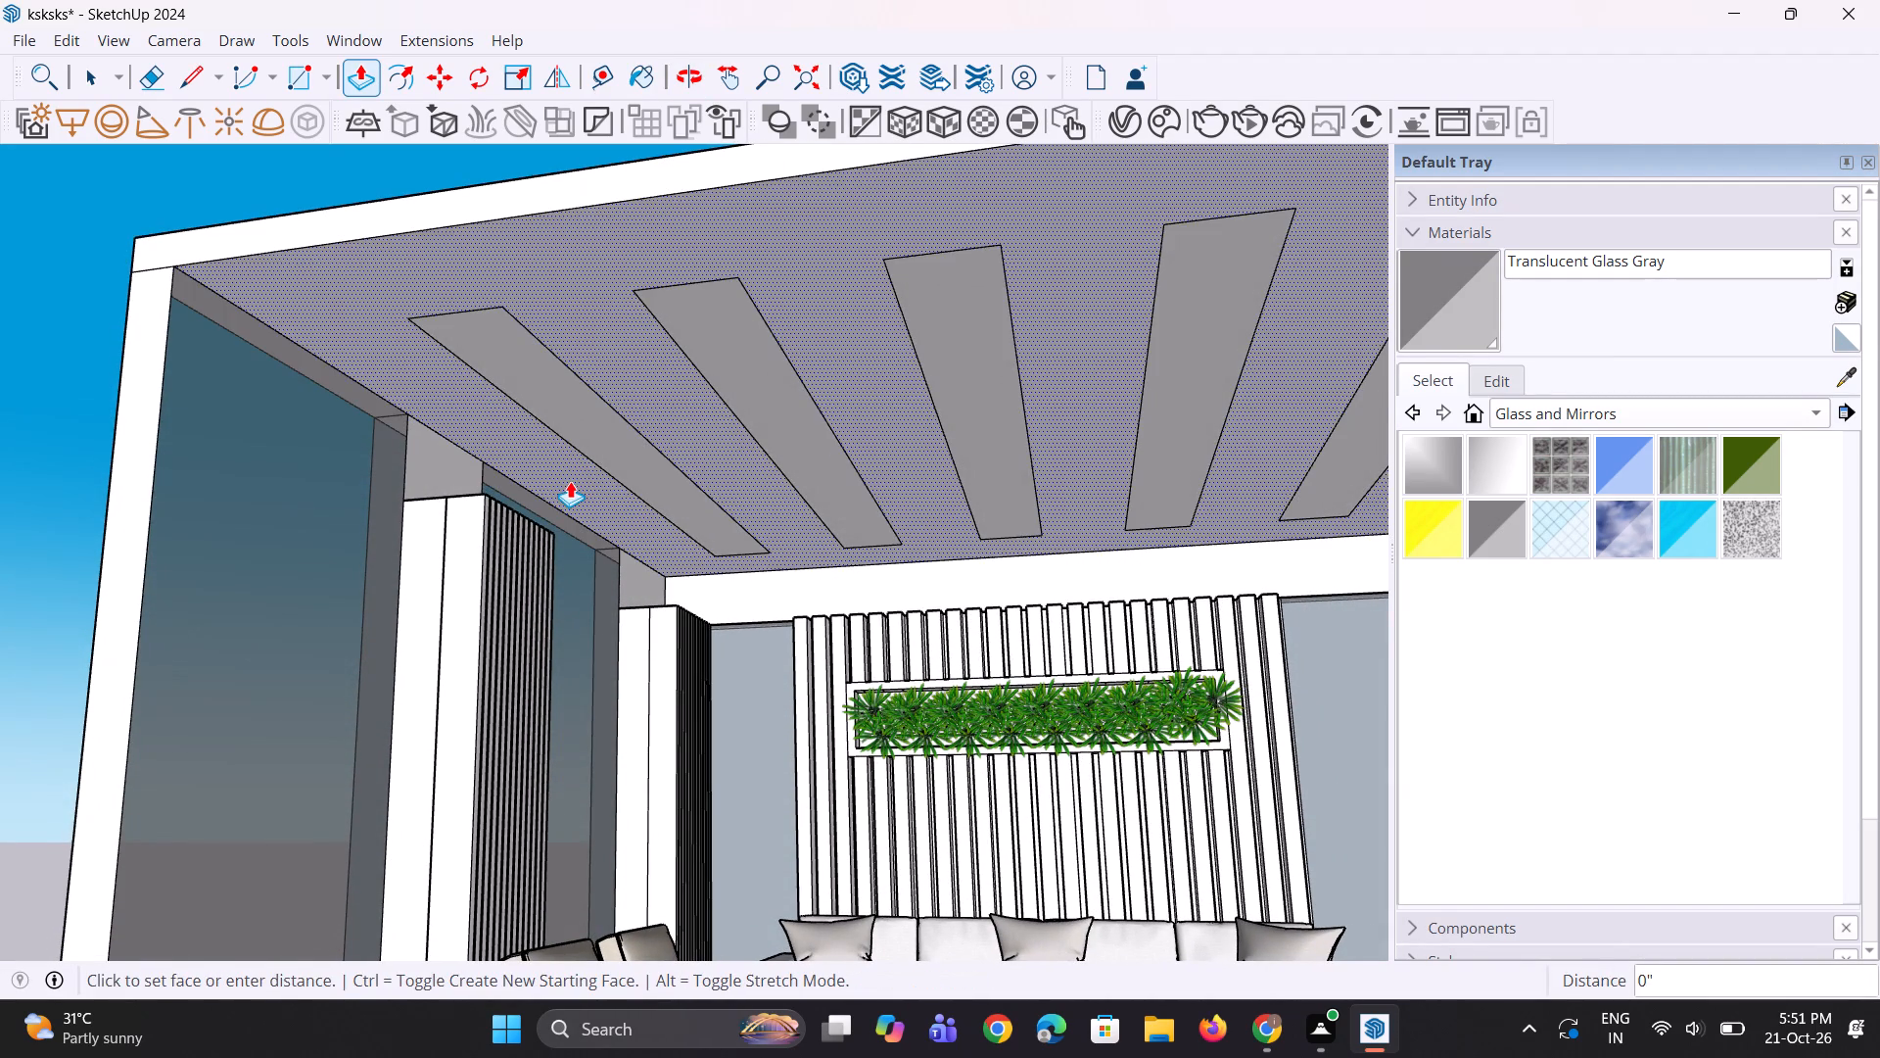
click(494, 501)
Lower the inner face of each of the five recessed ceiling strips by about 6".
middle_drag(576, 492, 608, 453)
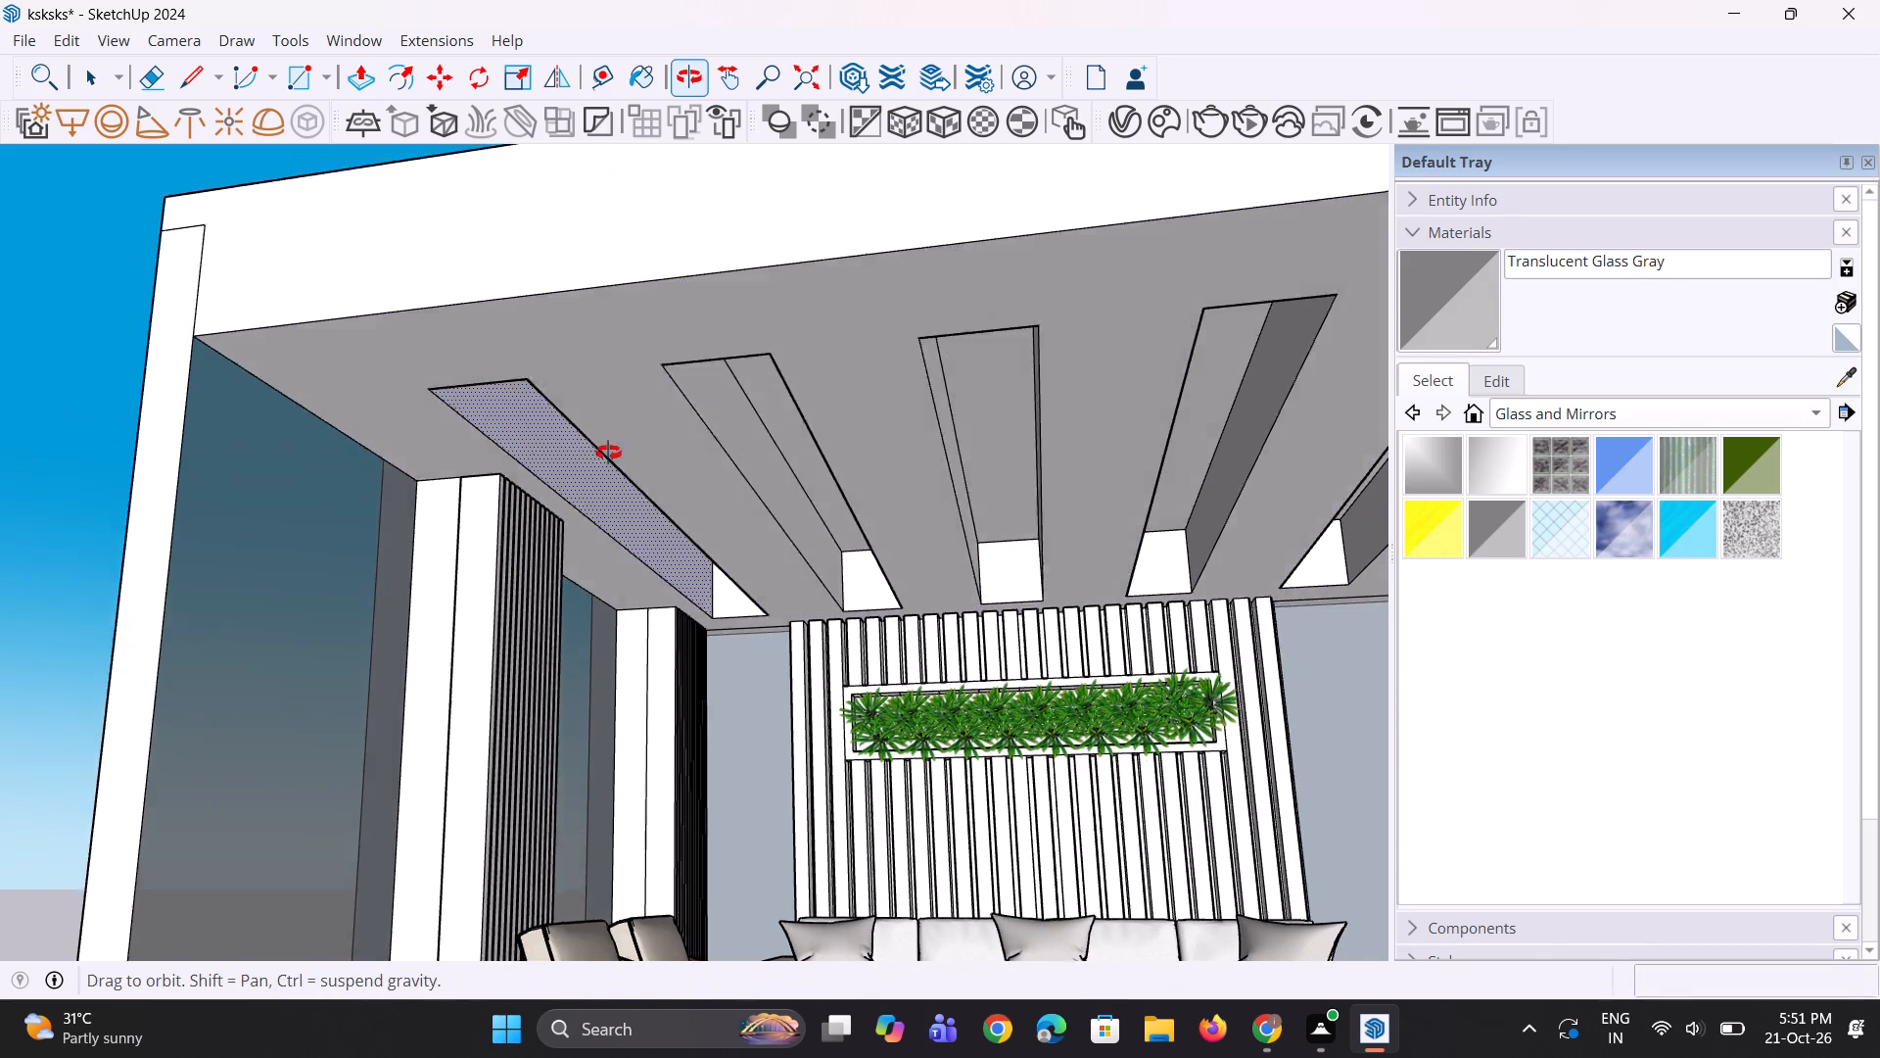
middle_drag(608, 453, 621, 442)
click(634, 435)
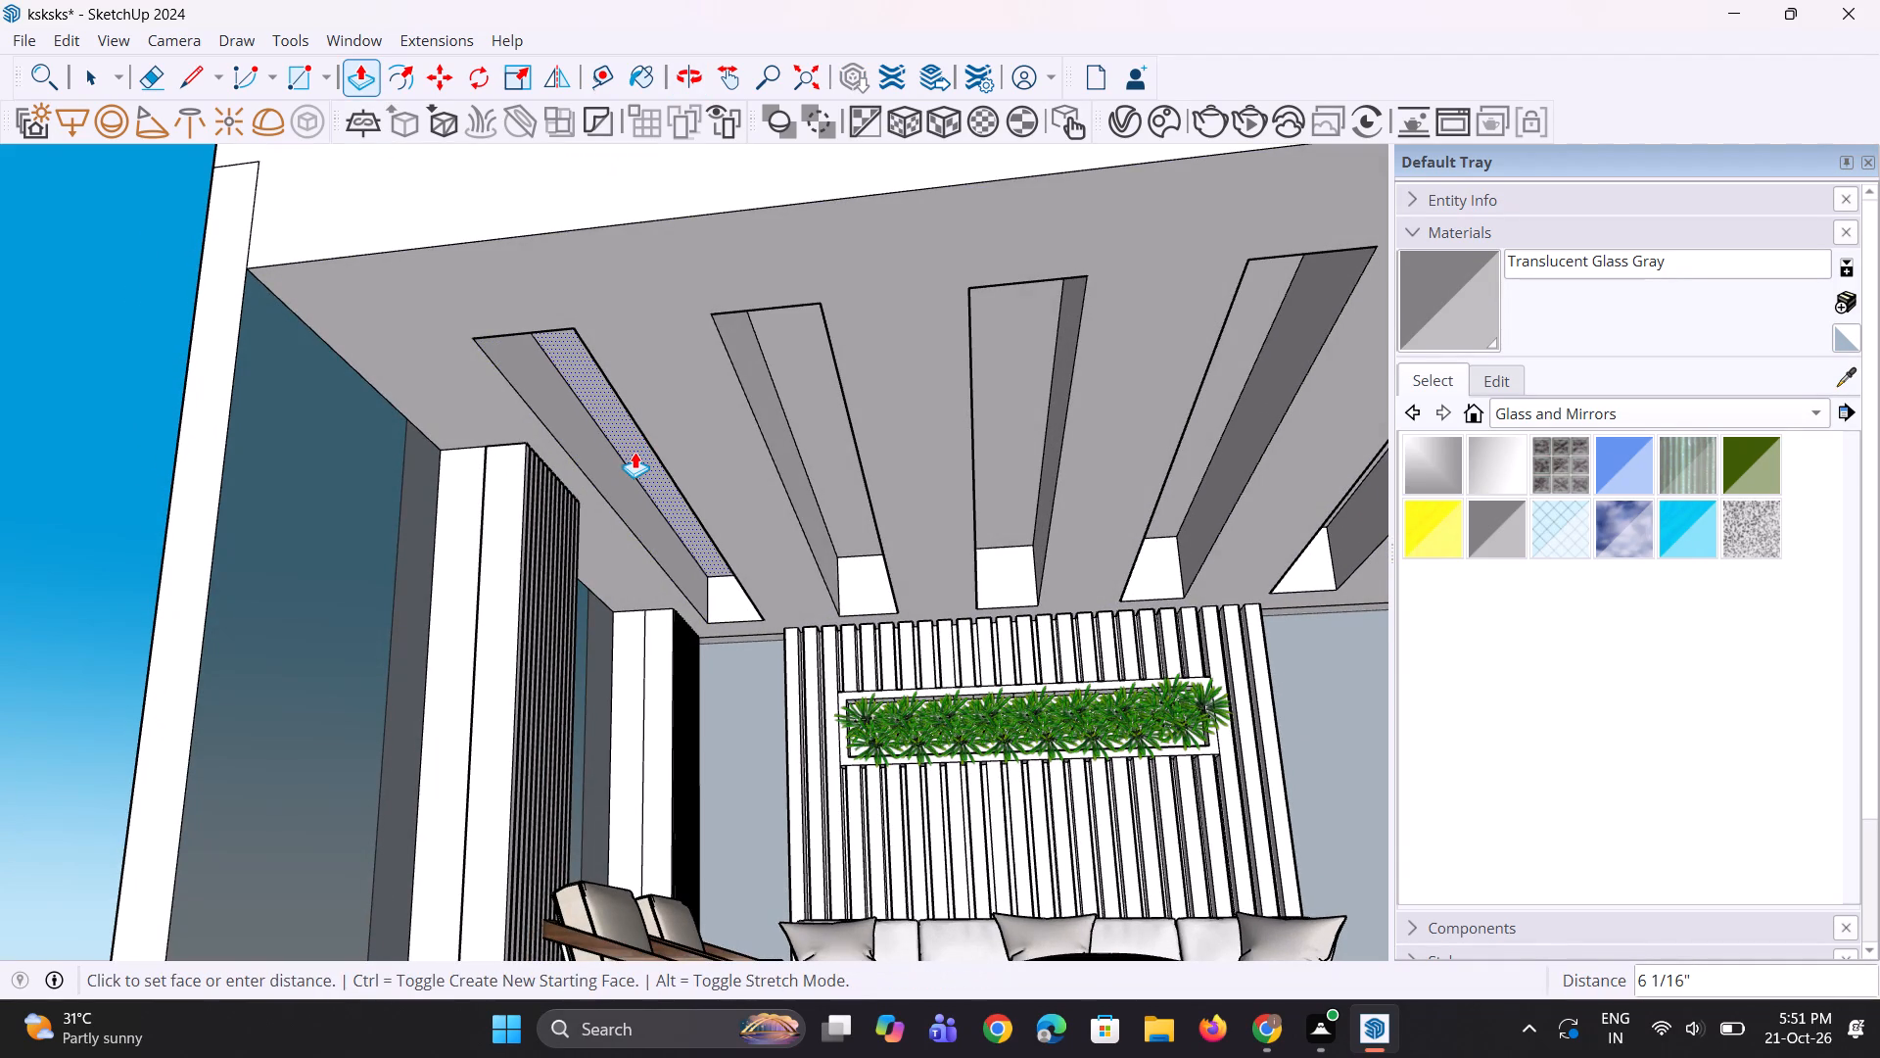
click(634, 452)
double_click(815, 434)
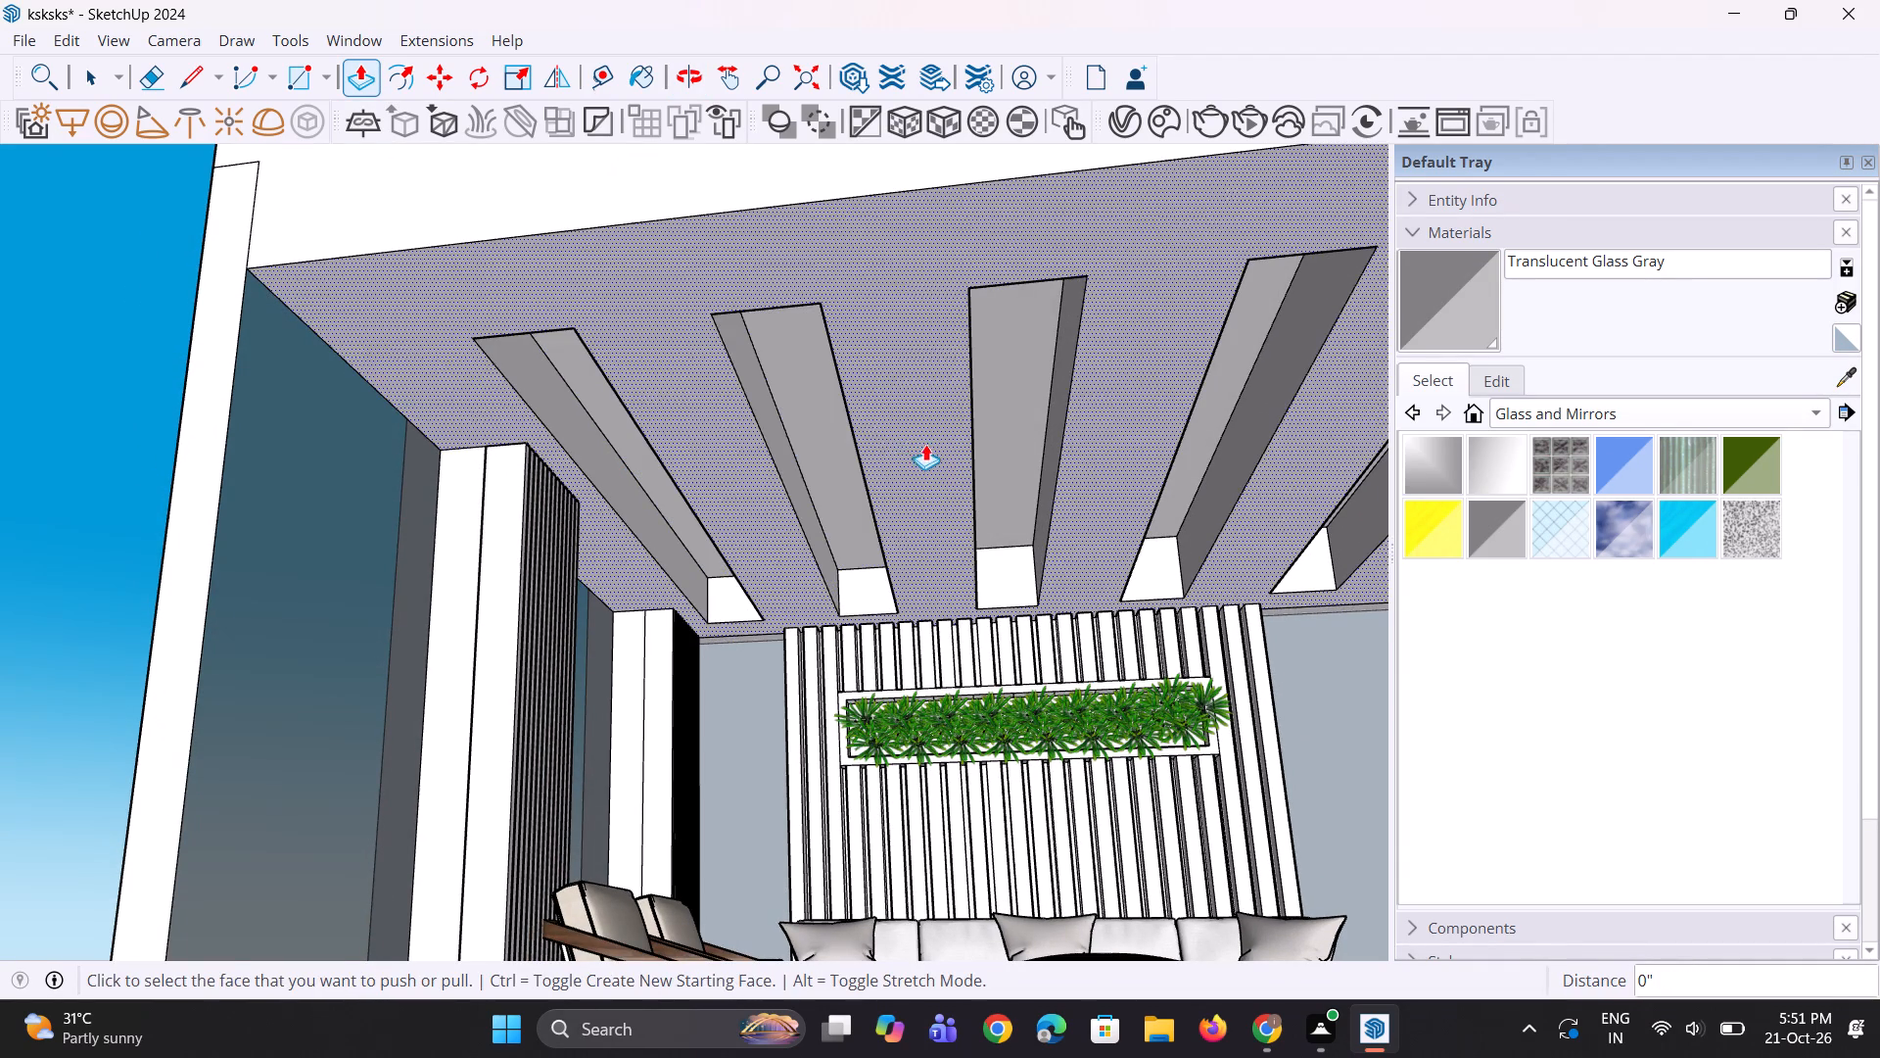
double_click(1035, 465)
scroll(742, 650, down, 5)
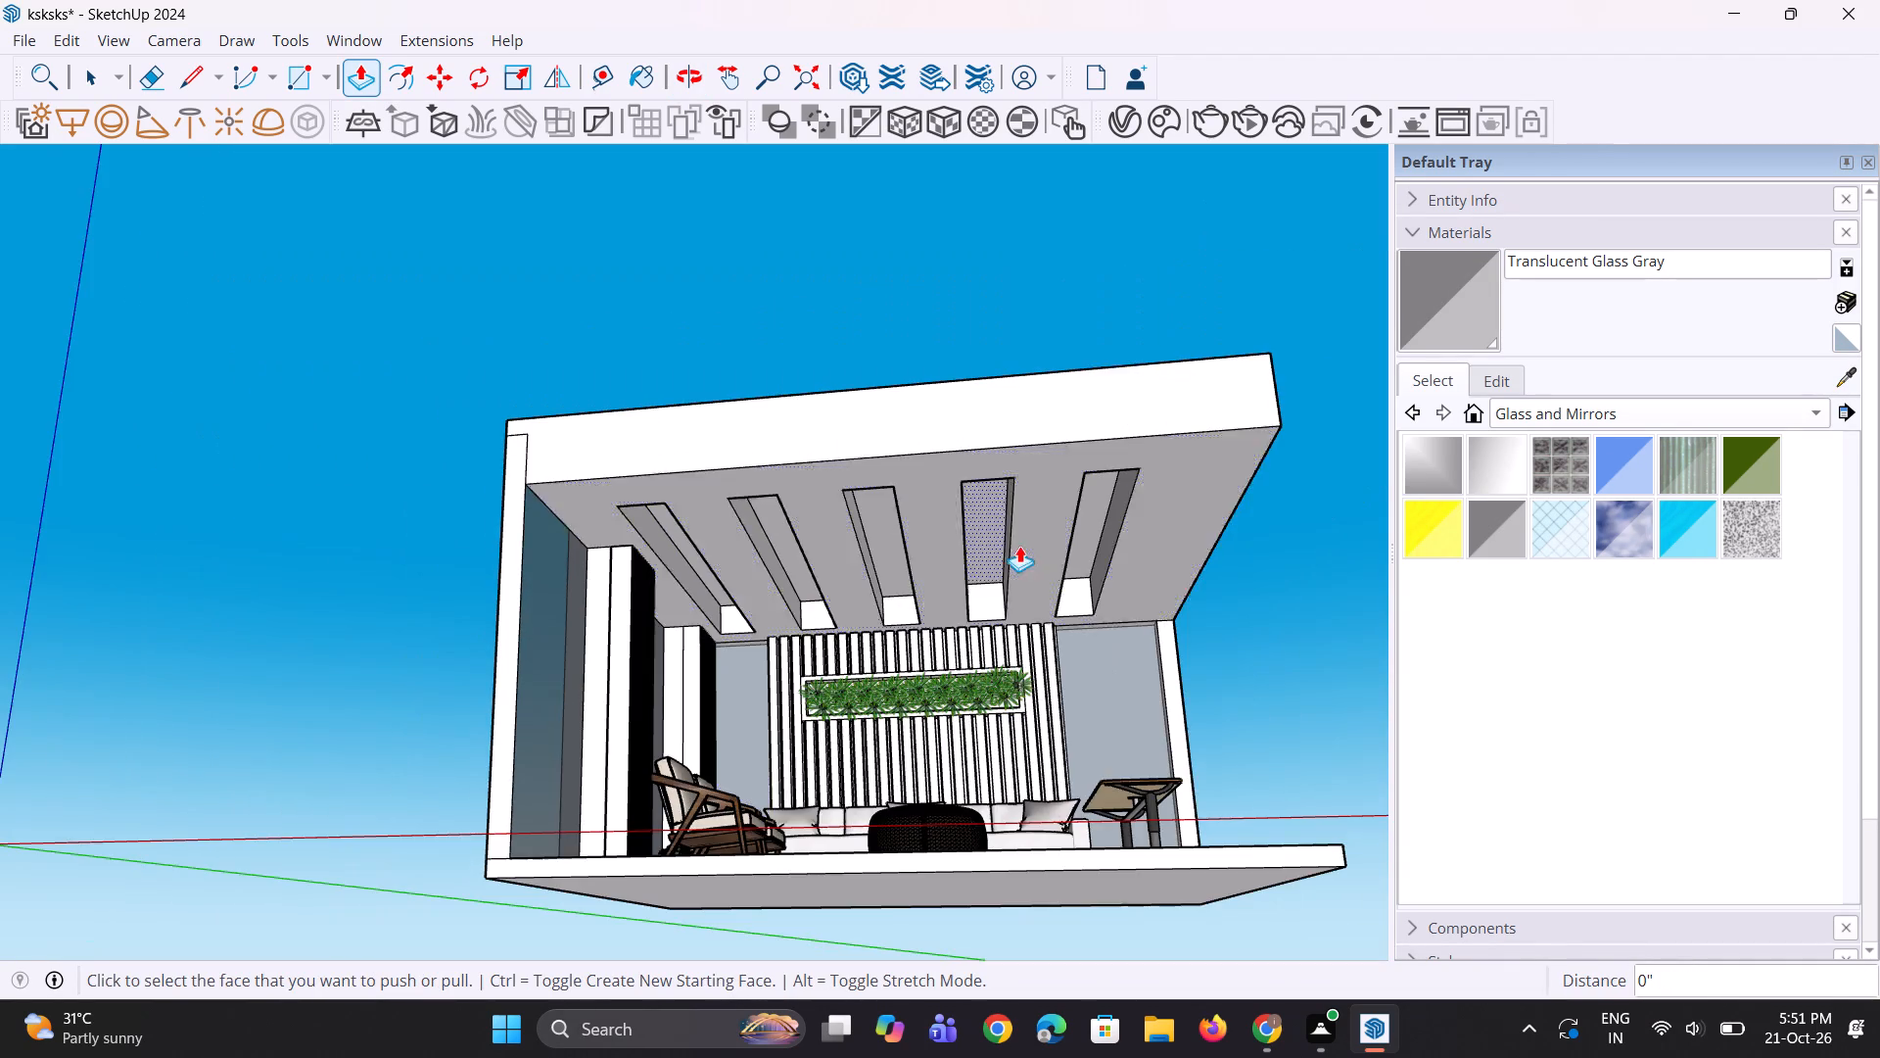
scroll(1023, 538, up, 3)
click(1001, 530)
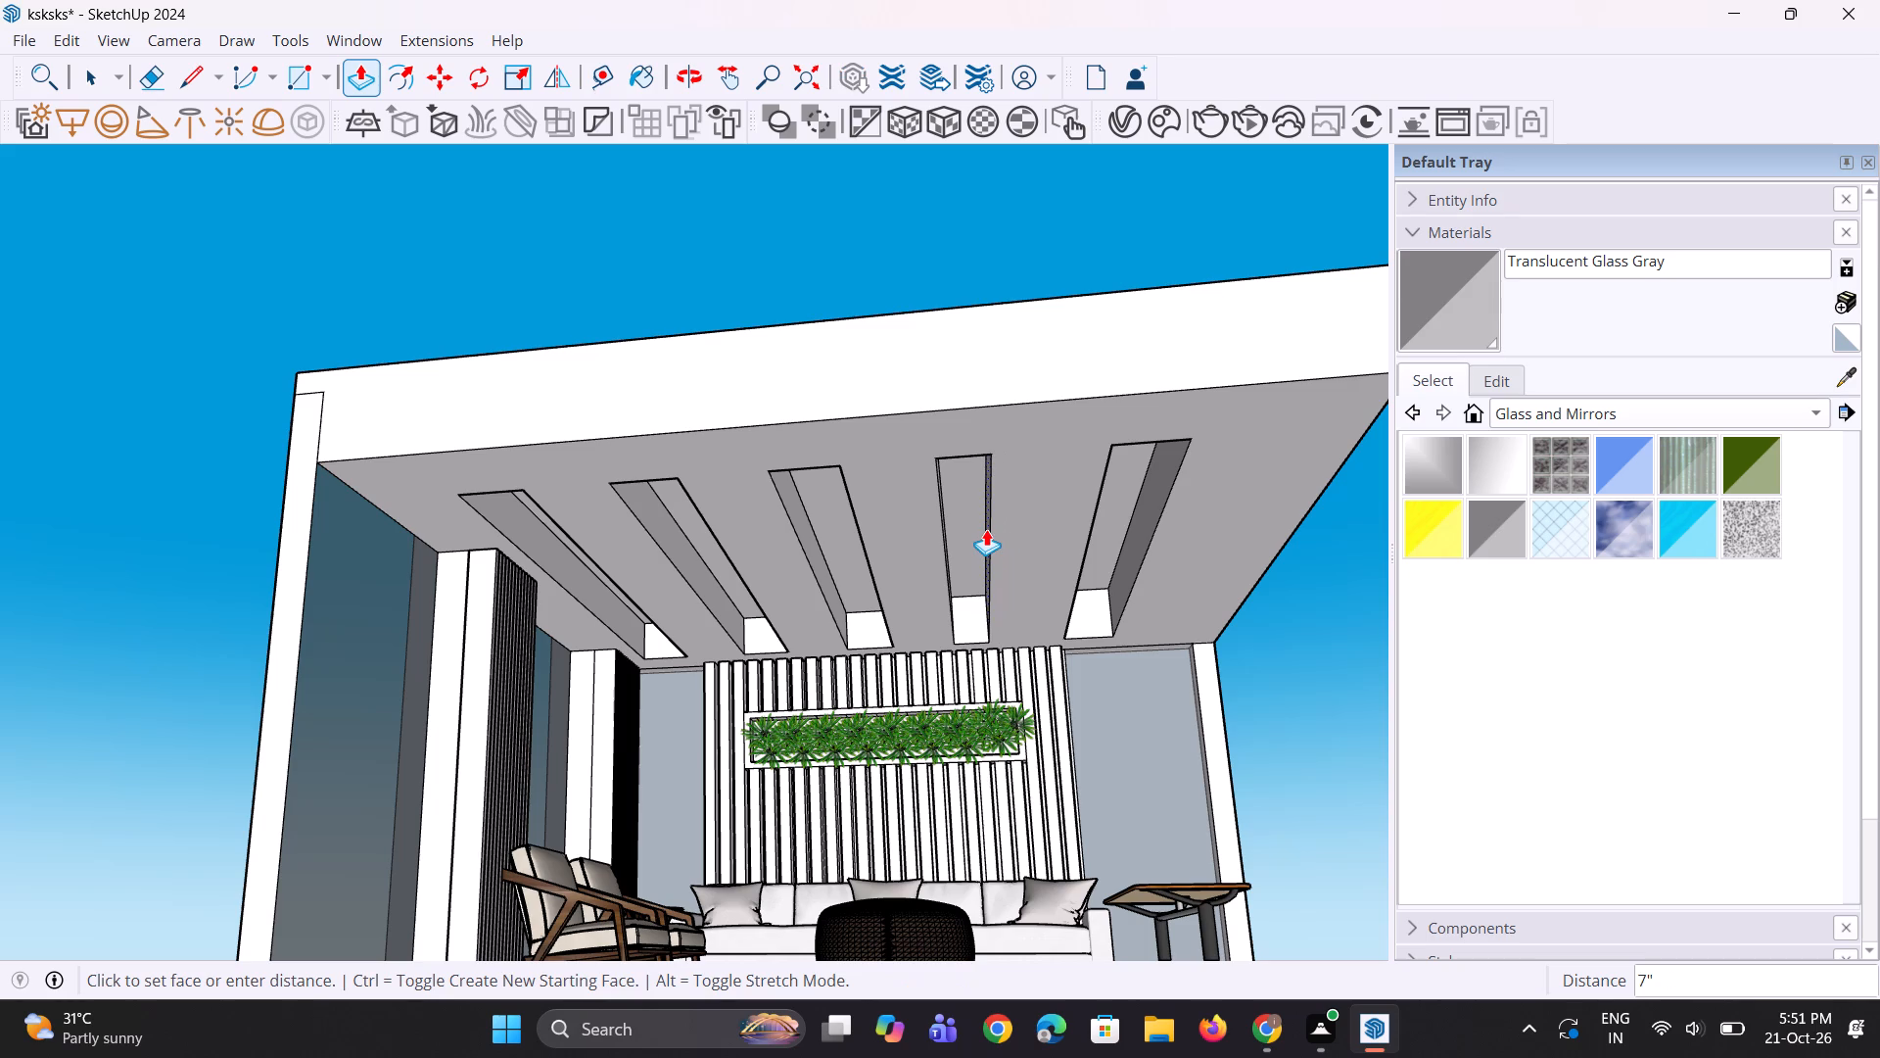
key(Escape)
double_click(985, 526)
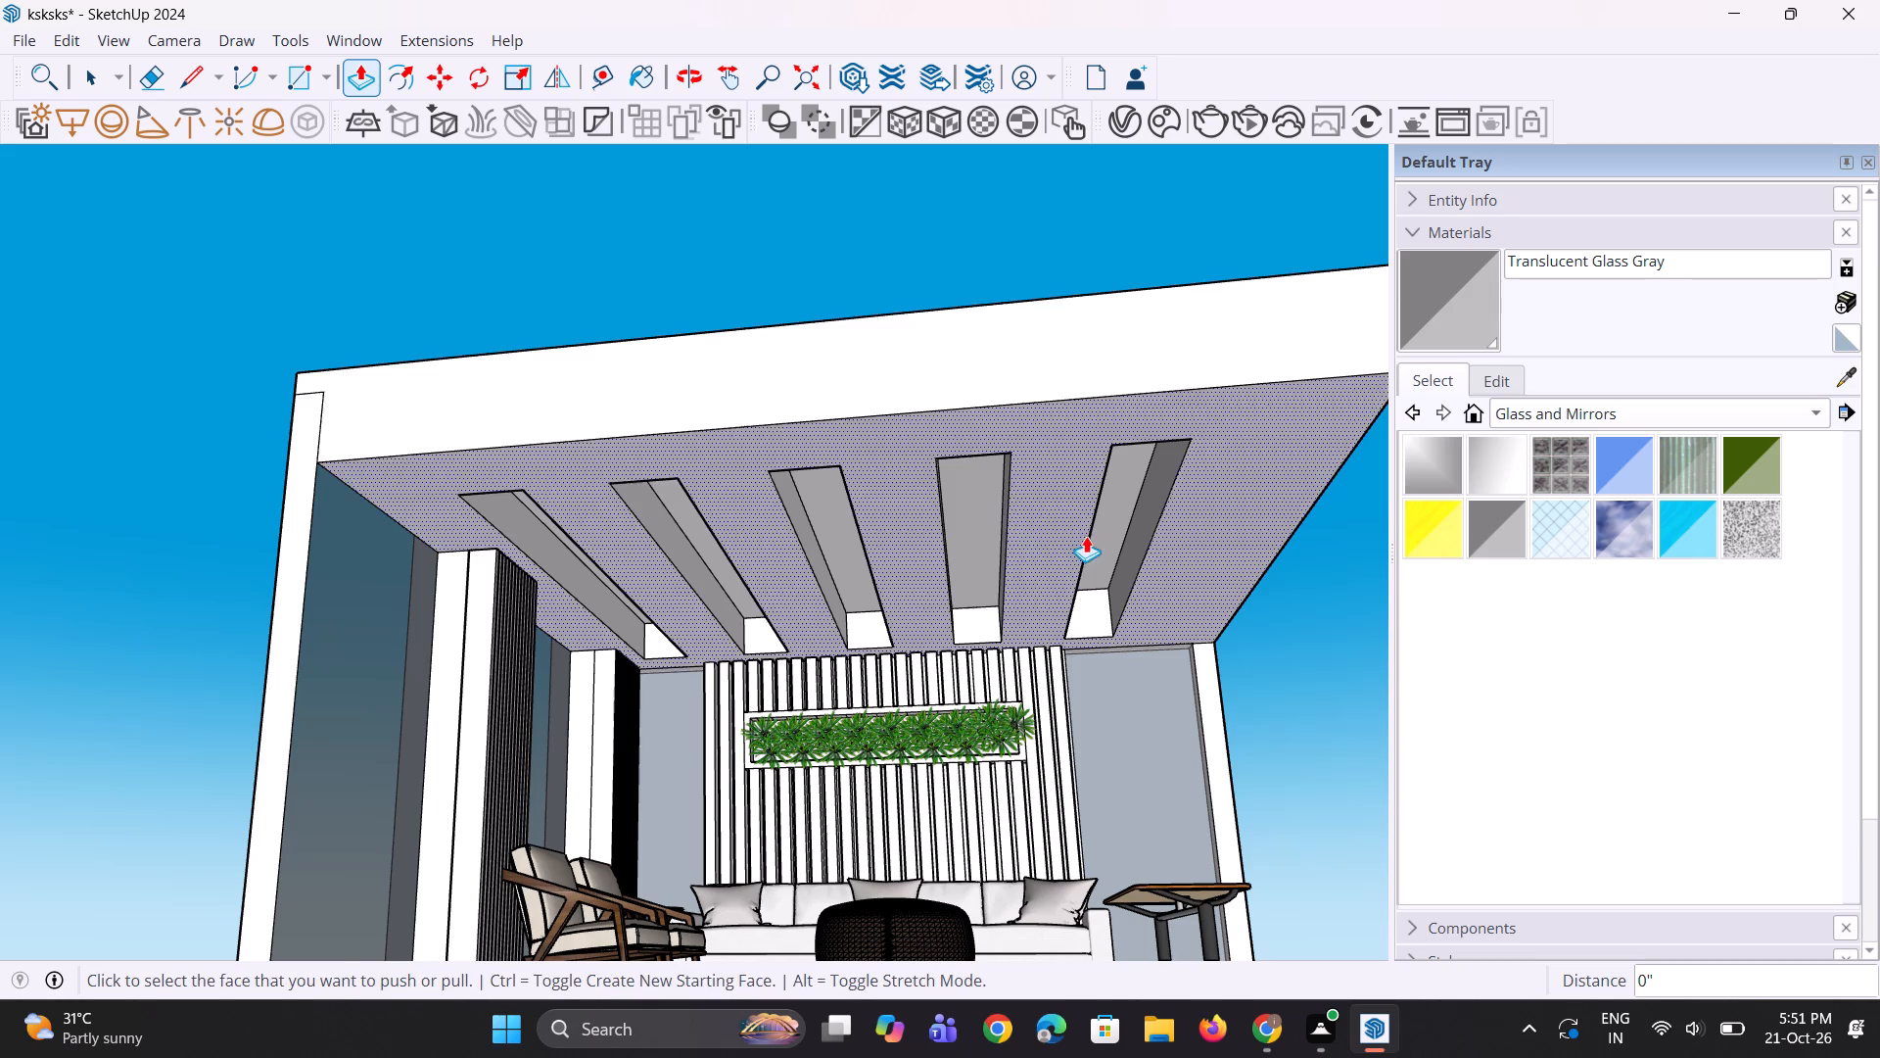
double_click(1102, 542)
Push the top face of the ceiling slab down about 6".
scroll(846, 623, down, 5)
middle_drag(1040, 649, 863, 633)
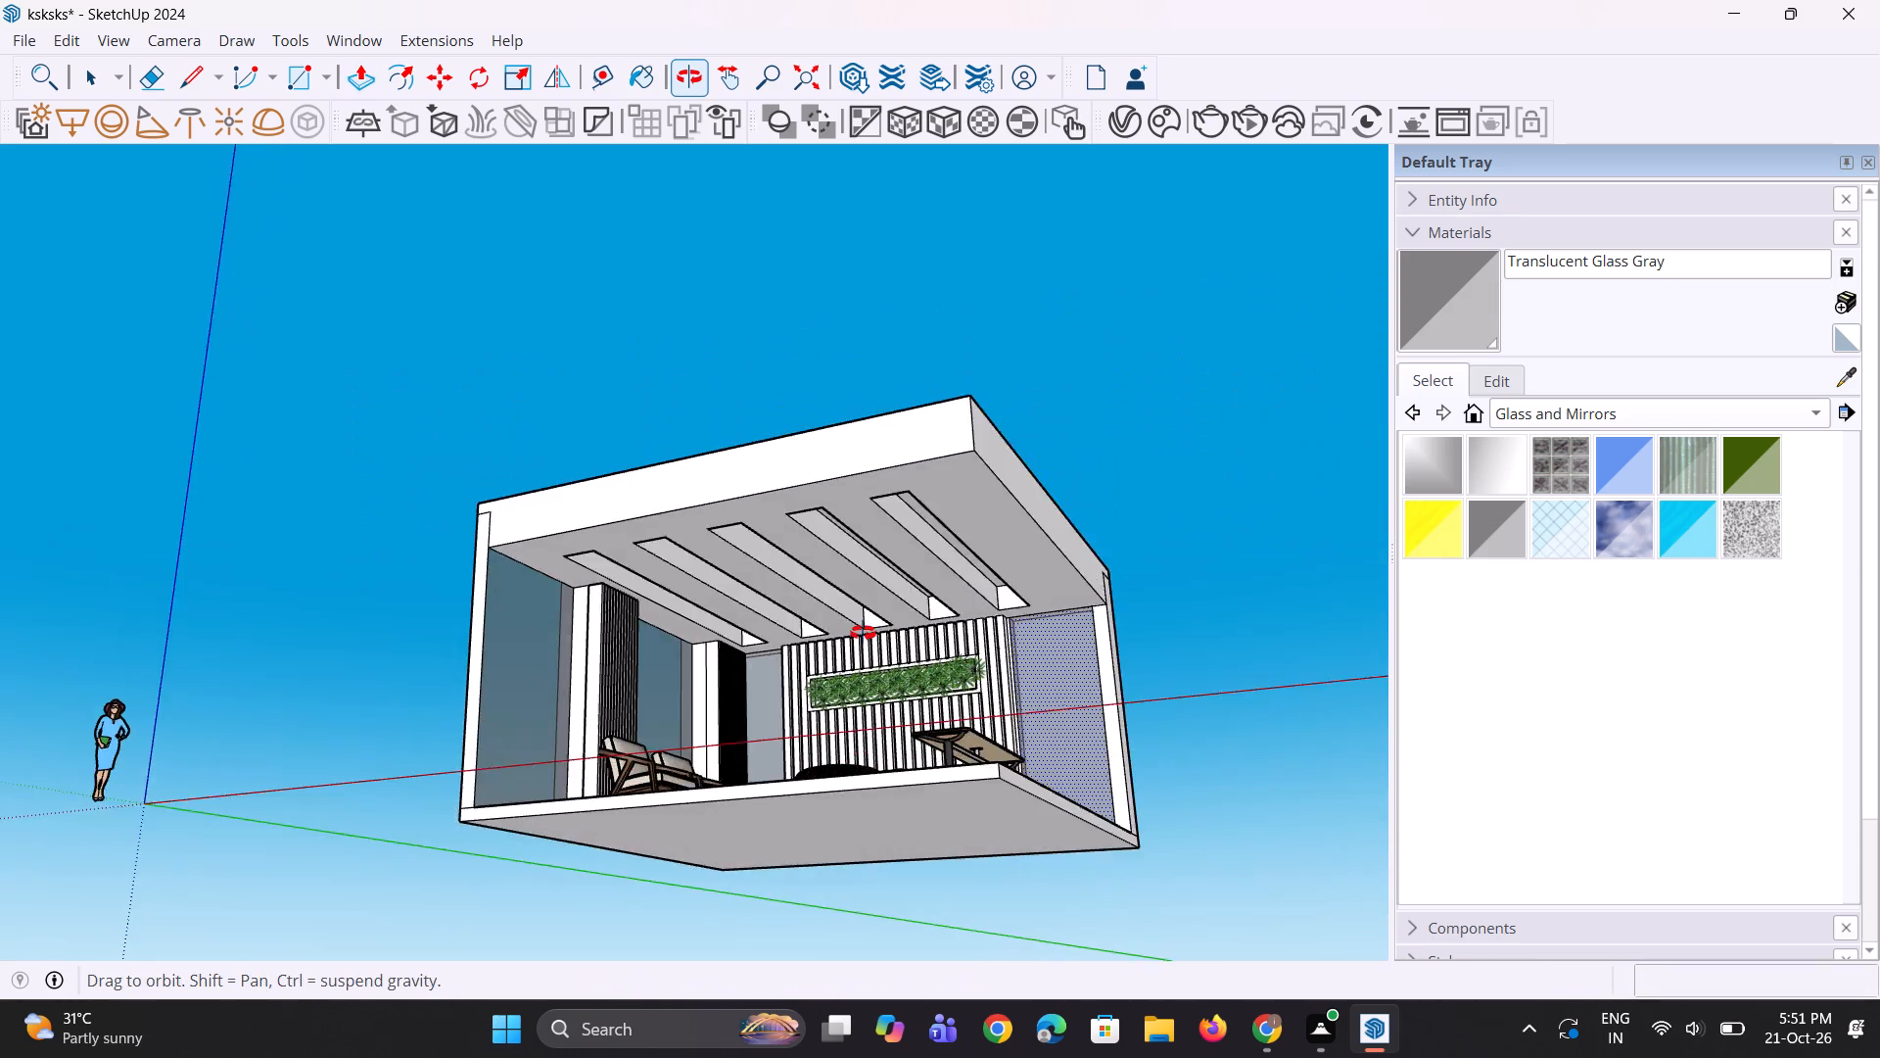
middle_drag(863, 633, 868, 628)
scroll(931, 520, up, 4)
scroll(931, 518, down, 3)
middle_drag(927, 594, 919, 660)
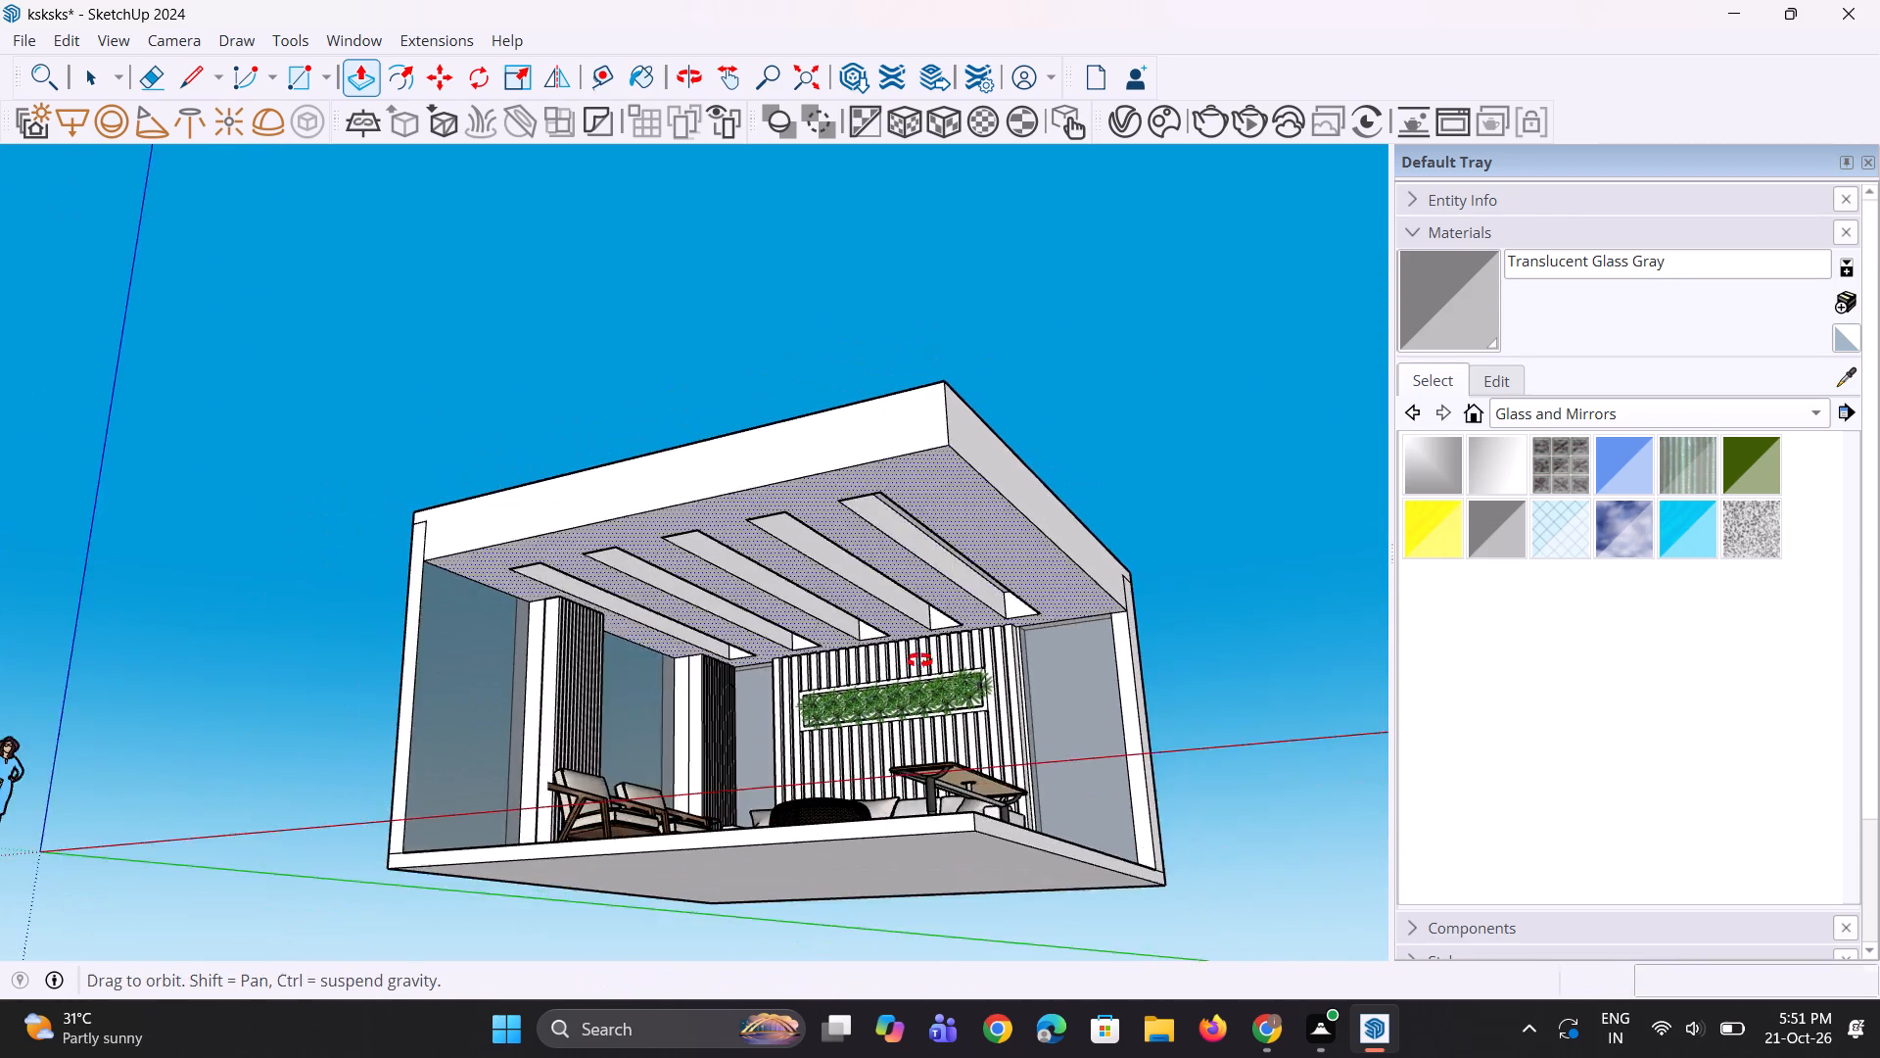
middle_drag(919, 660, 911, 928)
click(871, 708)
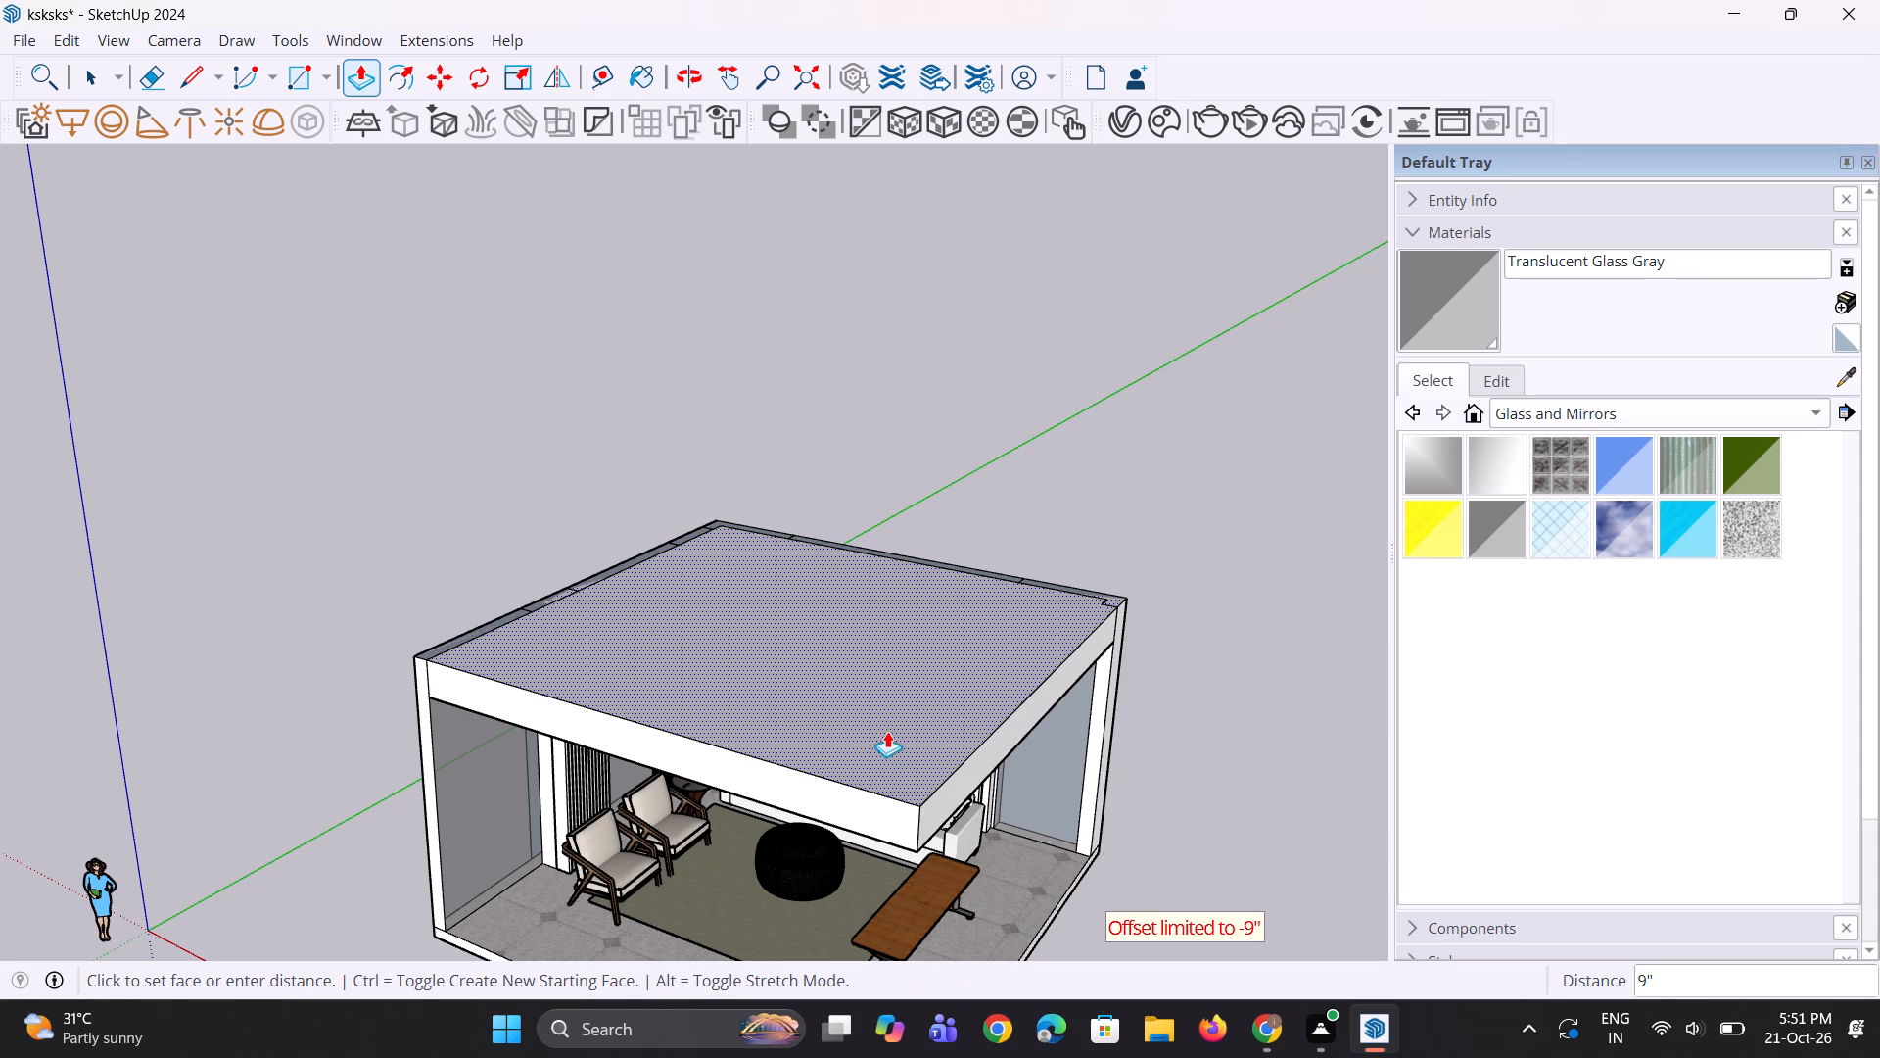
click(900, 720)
Examine the recessed ceiling strips from below and the thickened slab from outside and above.
middle_drag(957, 798, 995, 603)
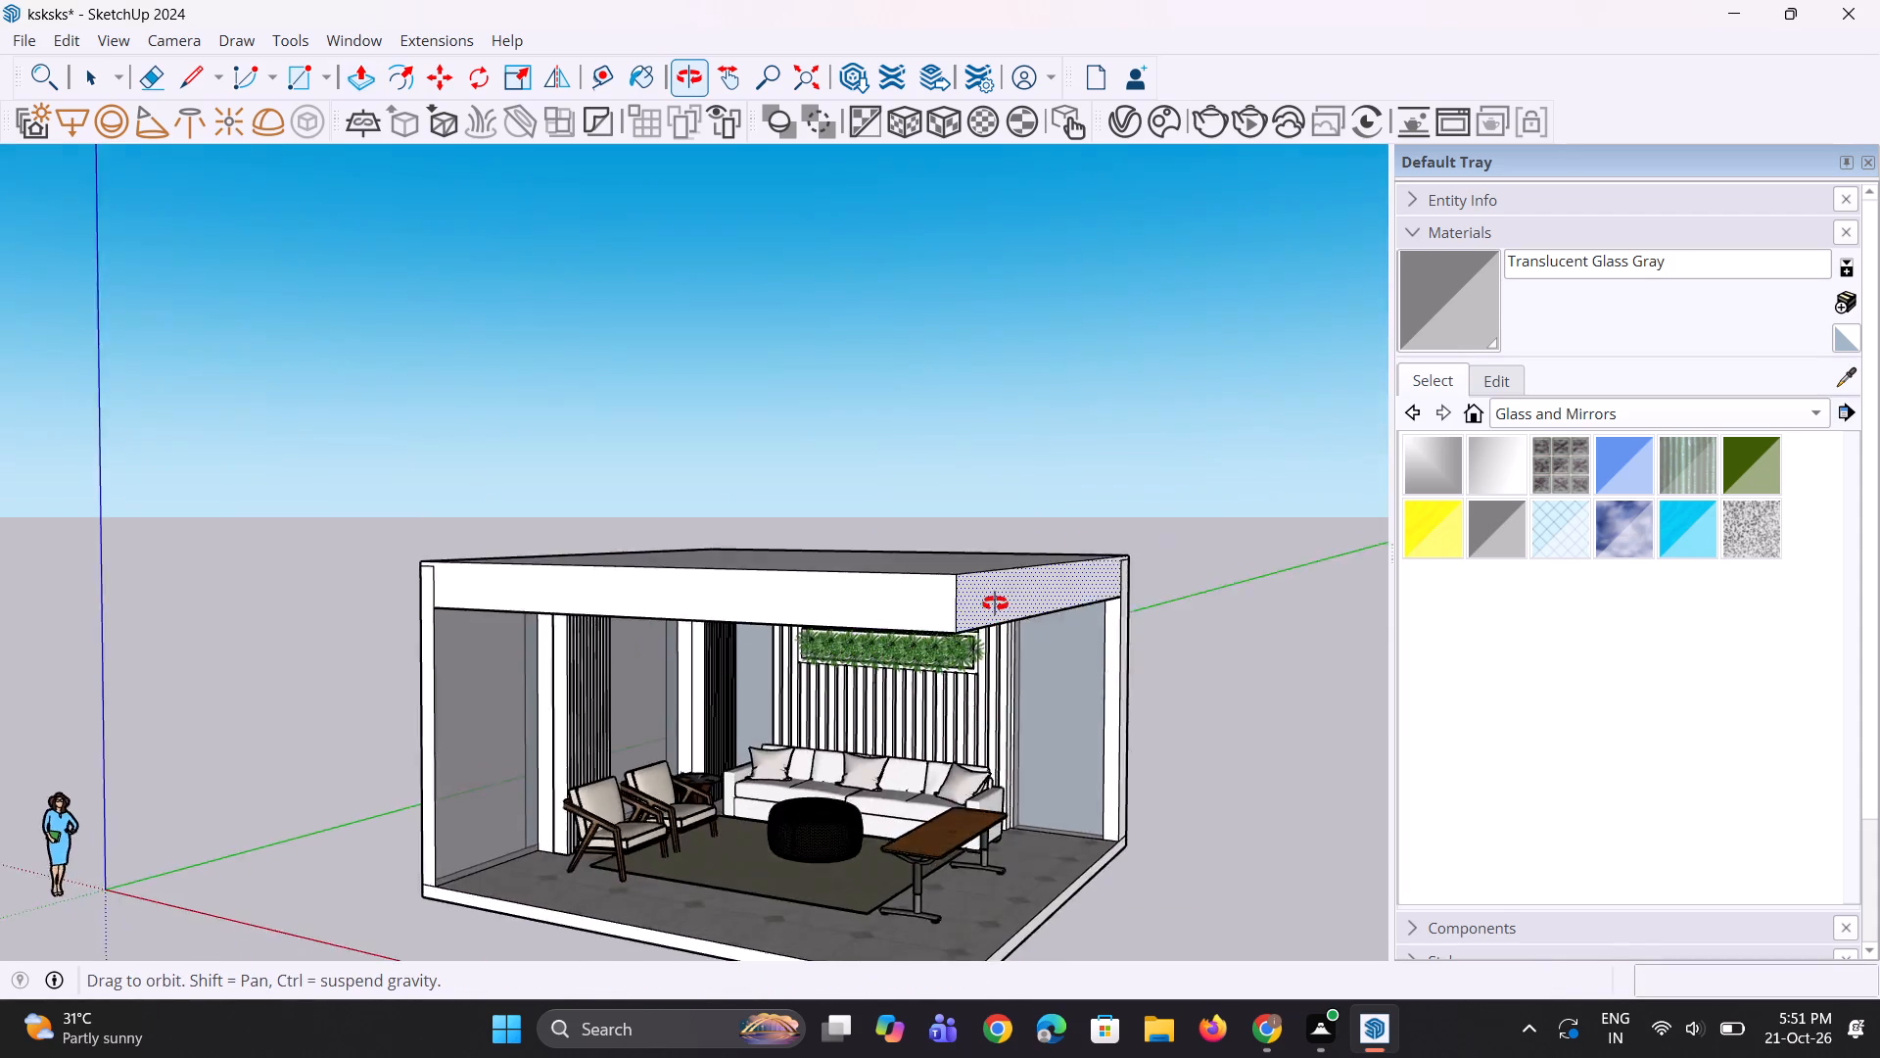
middle_drag(995, 603, 1033, 534)
scroll(907, 514, up, 5)
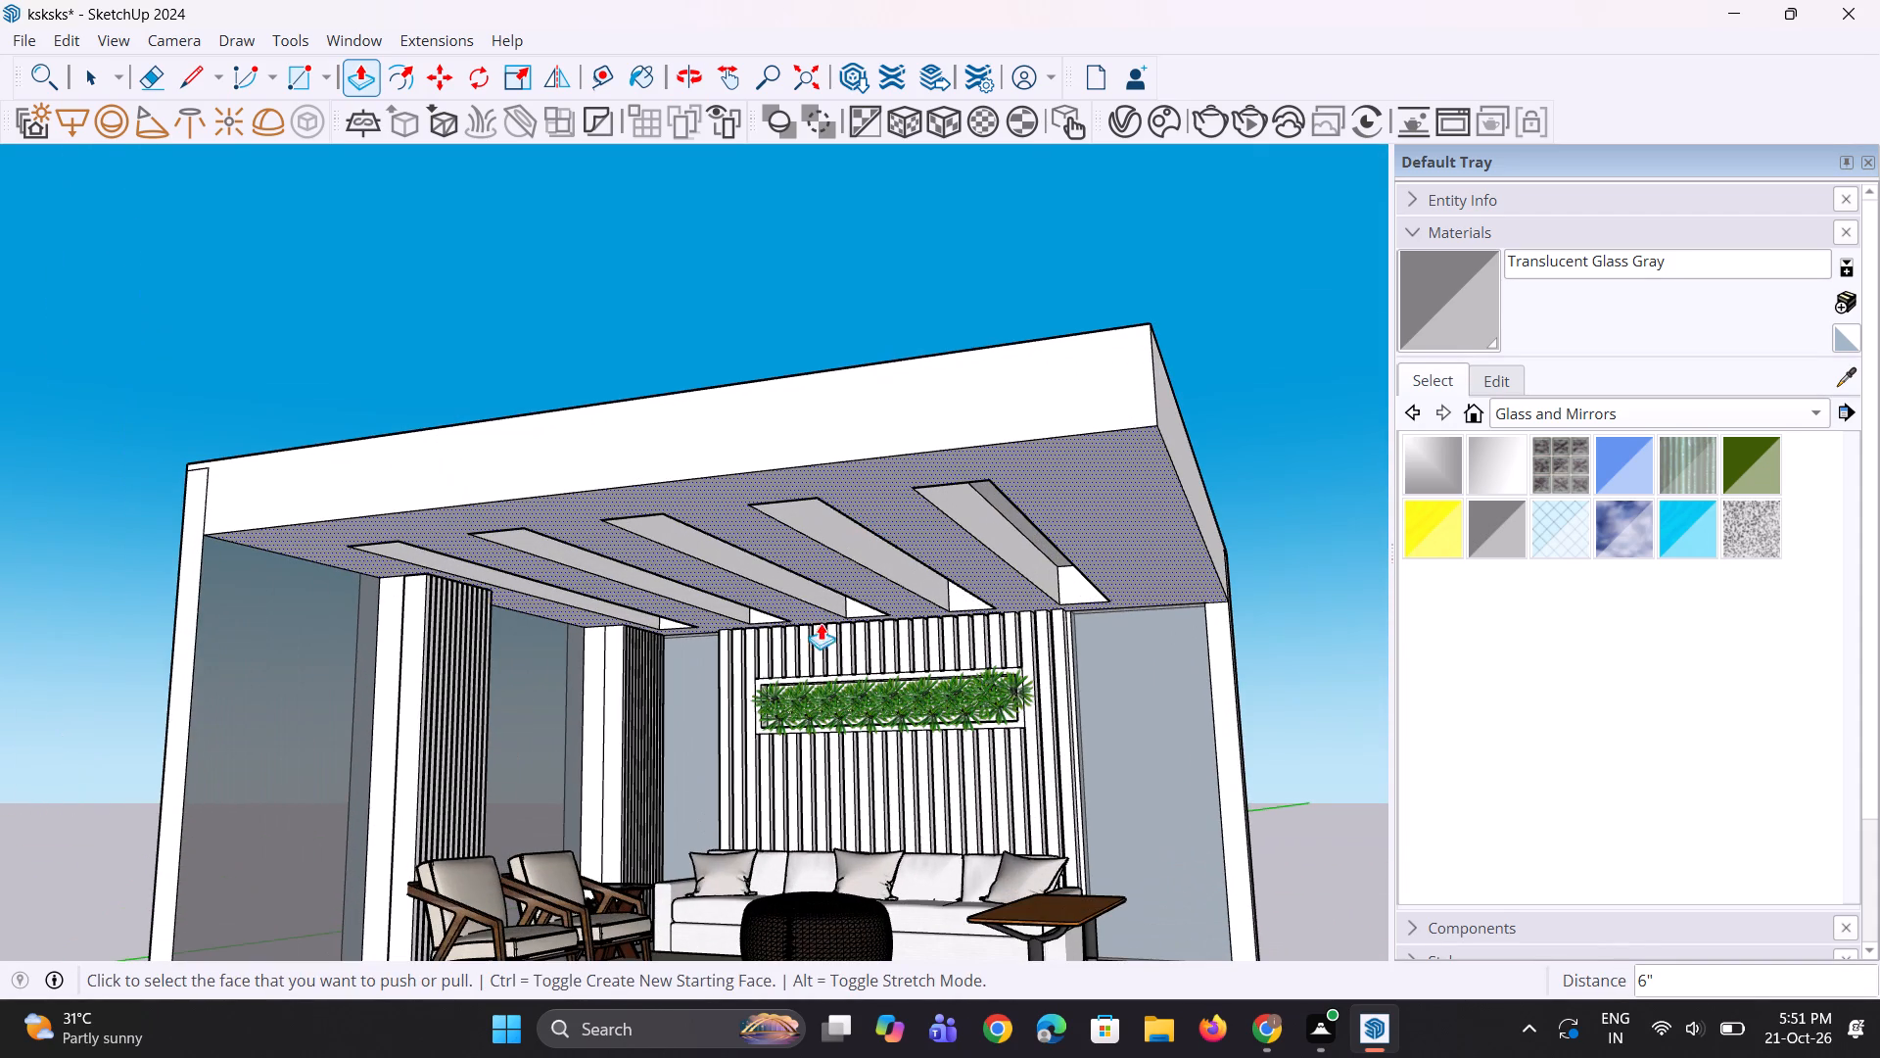
middle_drag(805, 681, 789, 652)
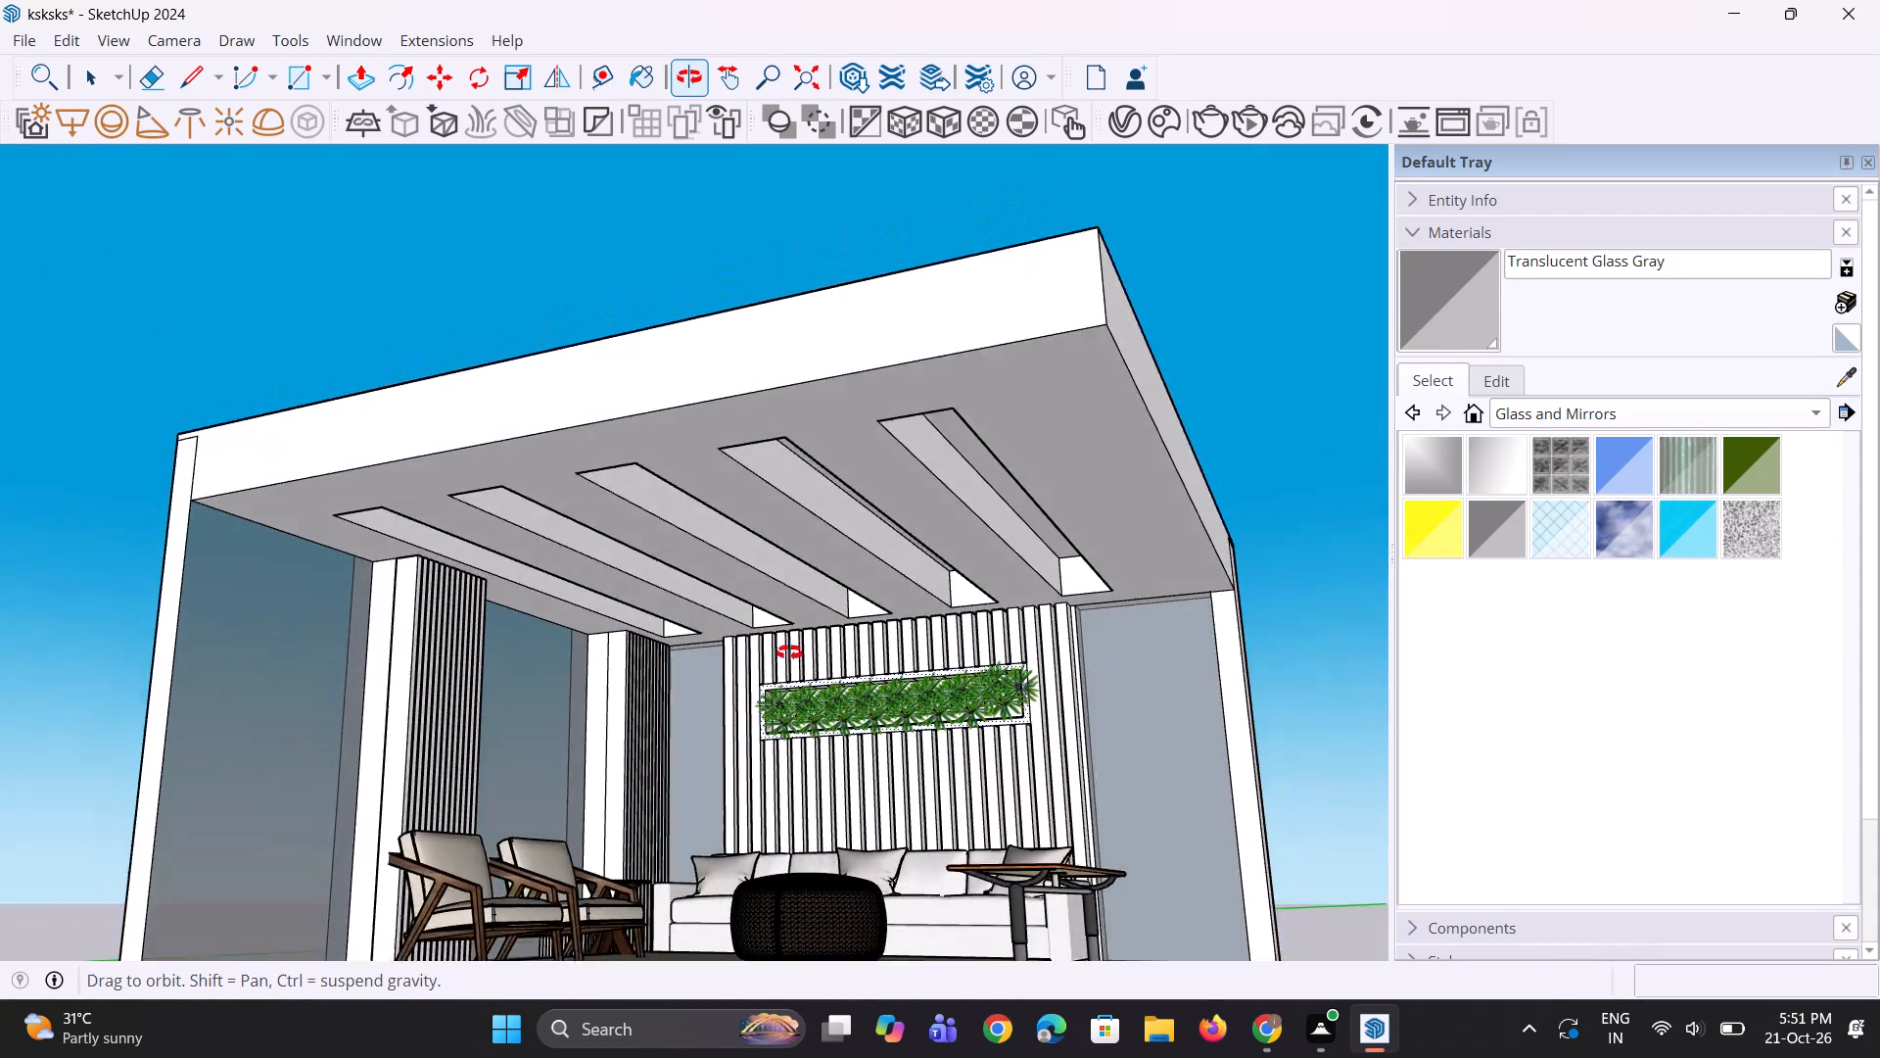
middle_drag(789, 652, 797, 707)
scroll(992, 778, down, 4)
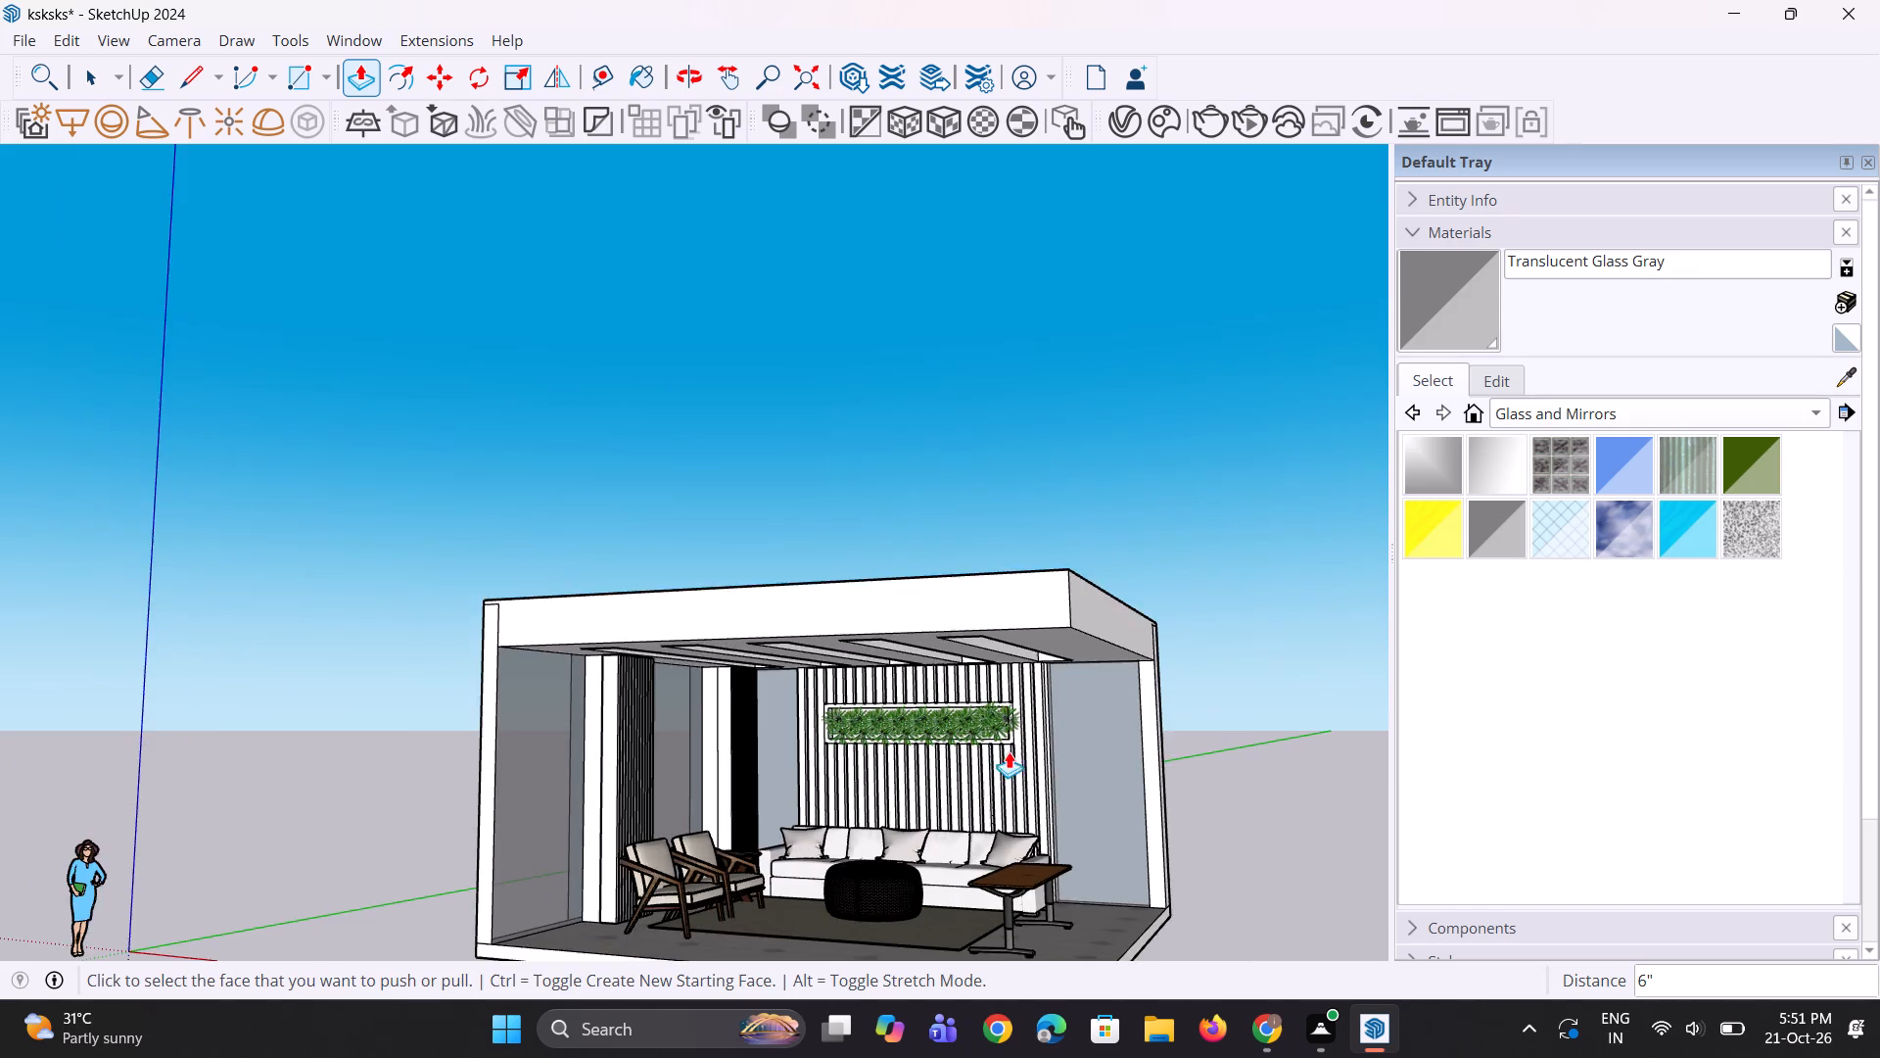
middle_drag(1056, 724, 1047, 826)
scroll(726, 714, up, 5)
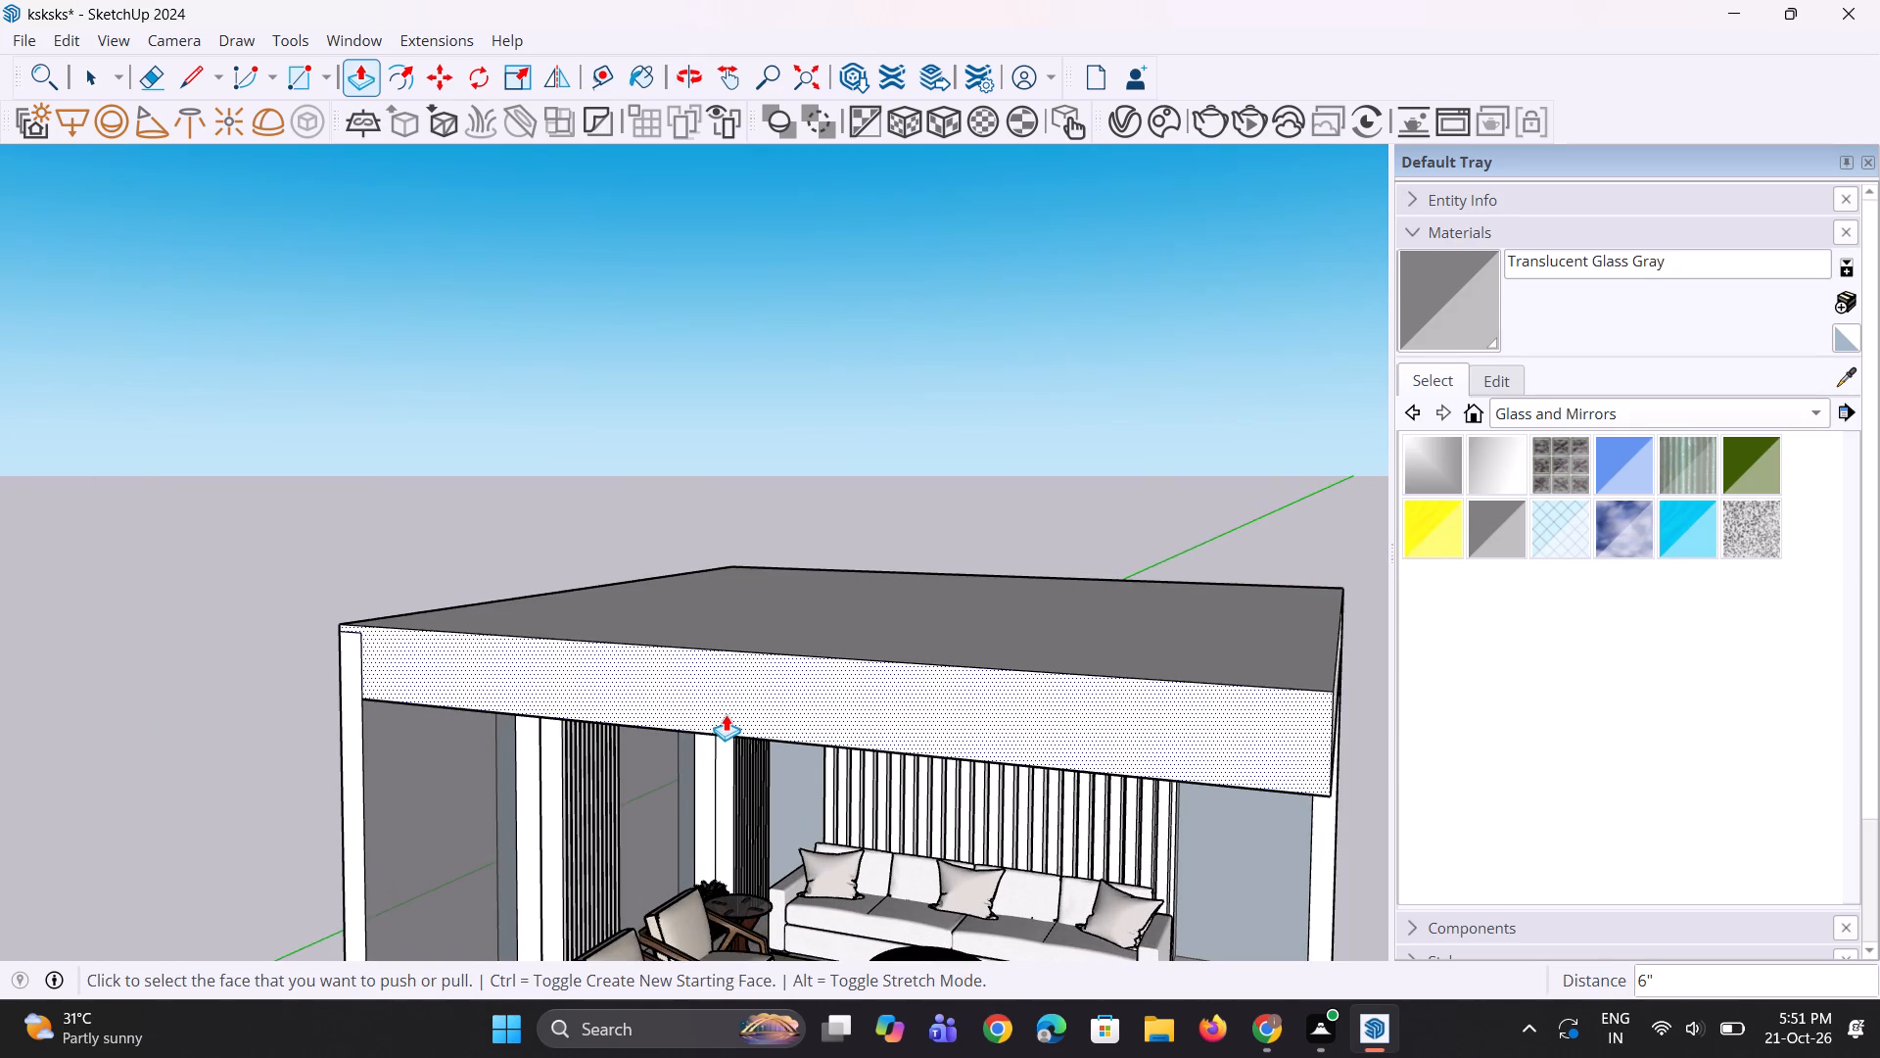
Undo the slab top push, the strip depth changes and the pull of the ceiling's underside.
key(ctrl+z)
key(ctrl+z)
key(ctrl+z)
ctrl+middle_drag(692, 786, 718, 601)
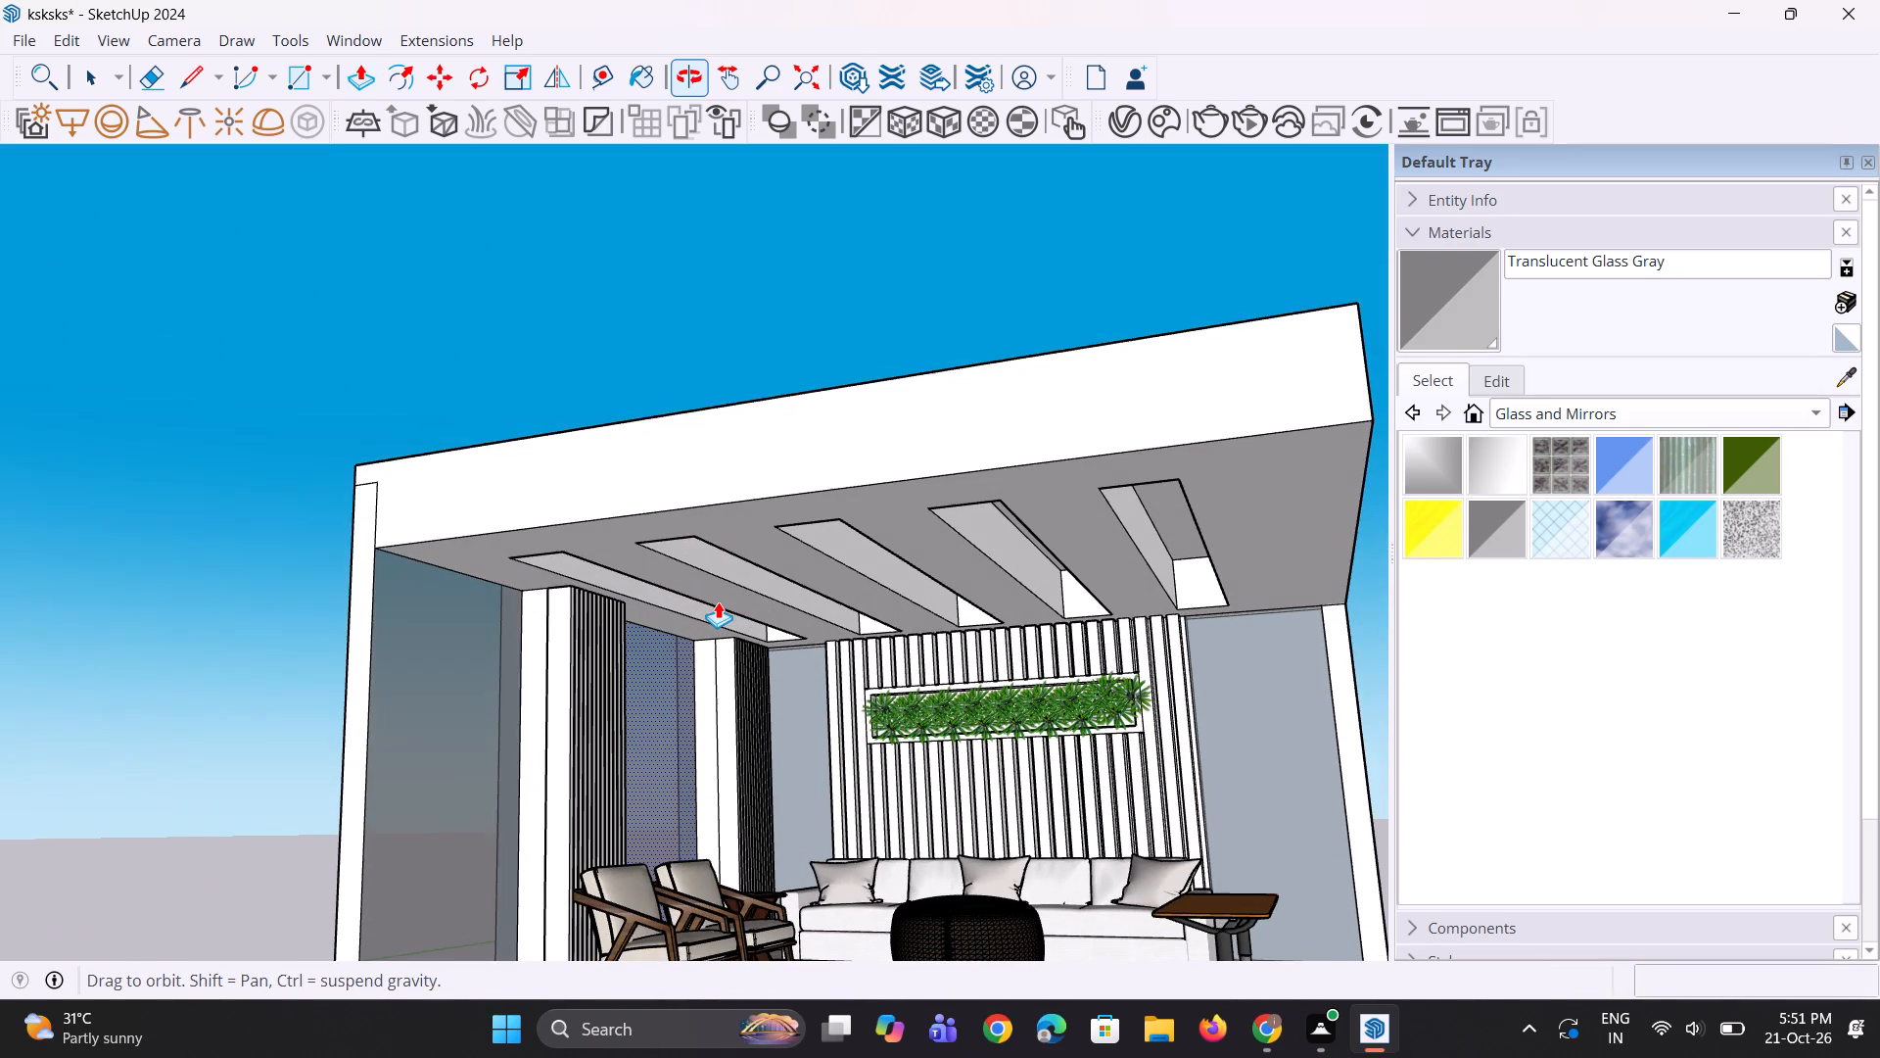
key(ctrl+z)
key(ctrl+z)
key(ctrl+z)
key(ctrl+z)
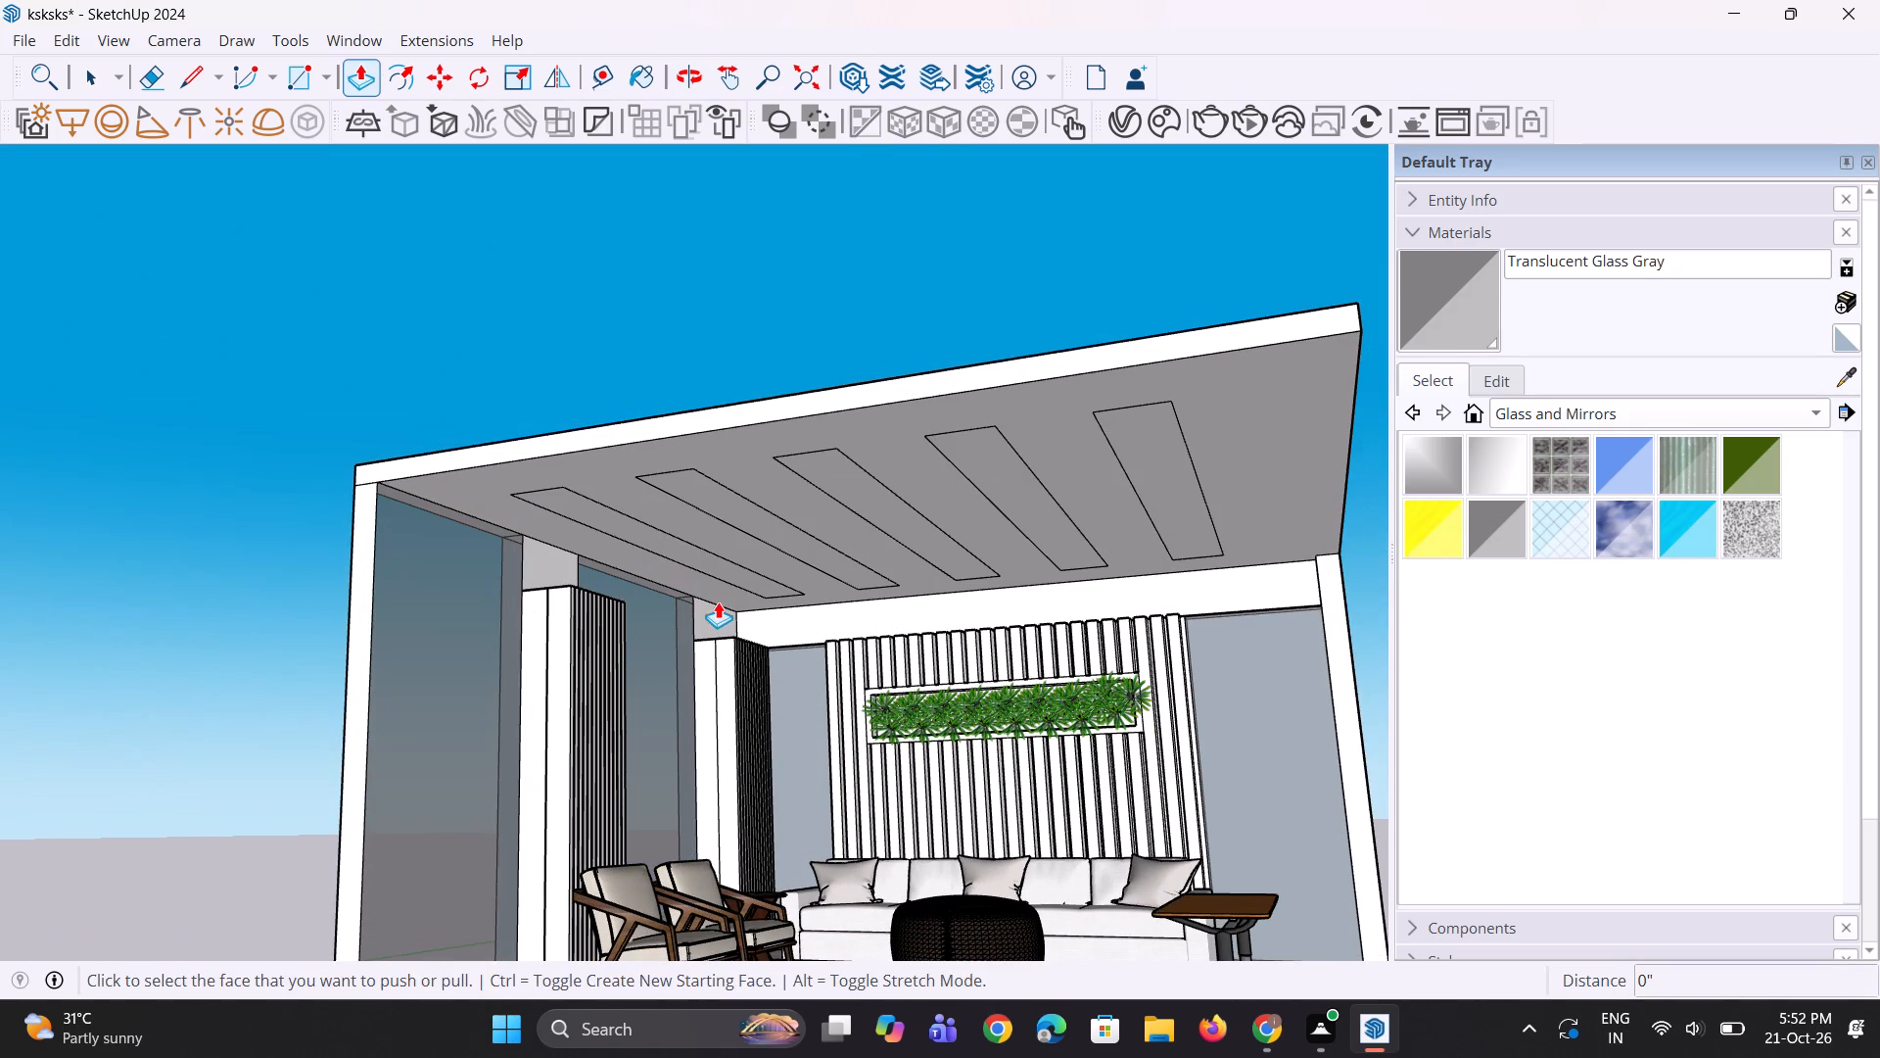
Undo the ceiling strip copies and the original strip rectangle, back to a plain ceiling underside.
key(ctrl+z)
key(ctrl+z)
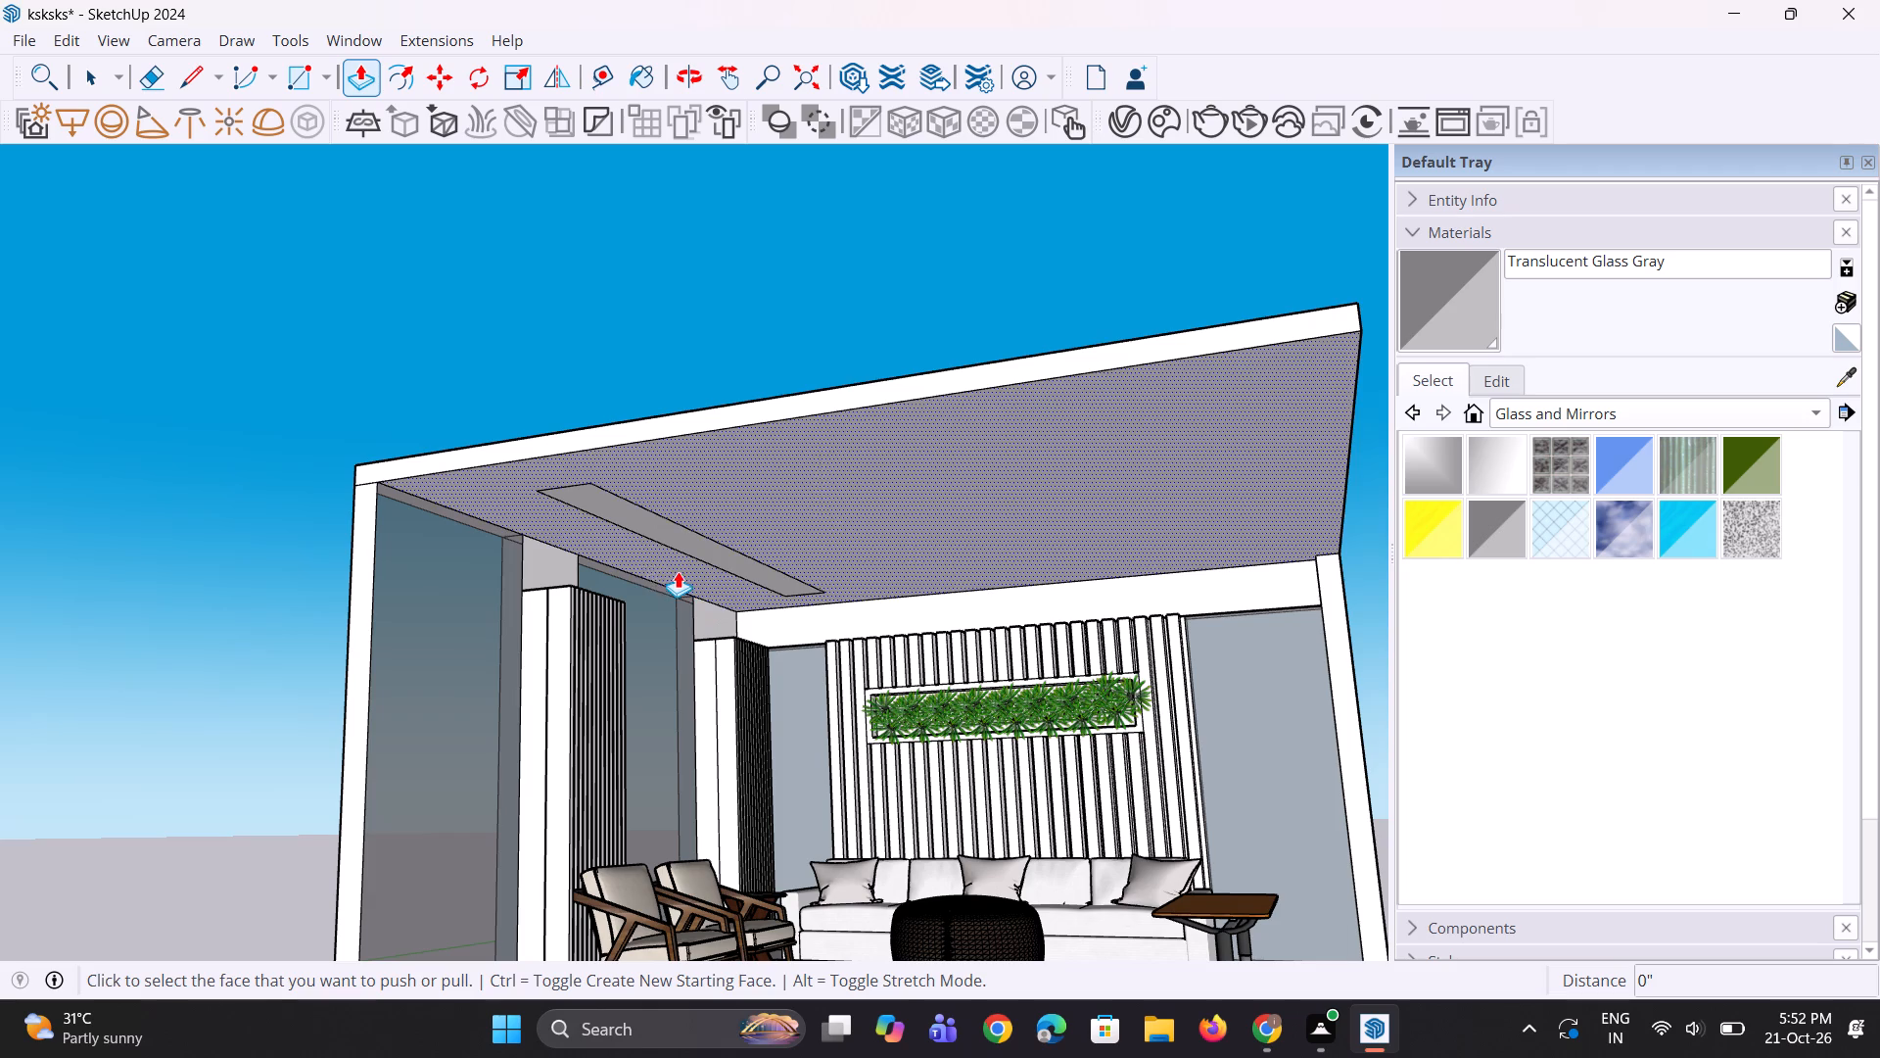
key(ctrl+z)
key(ctrl+z)
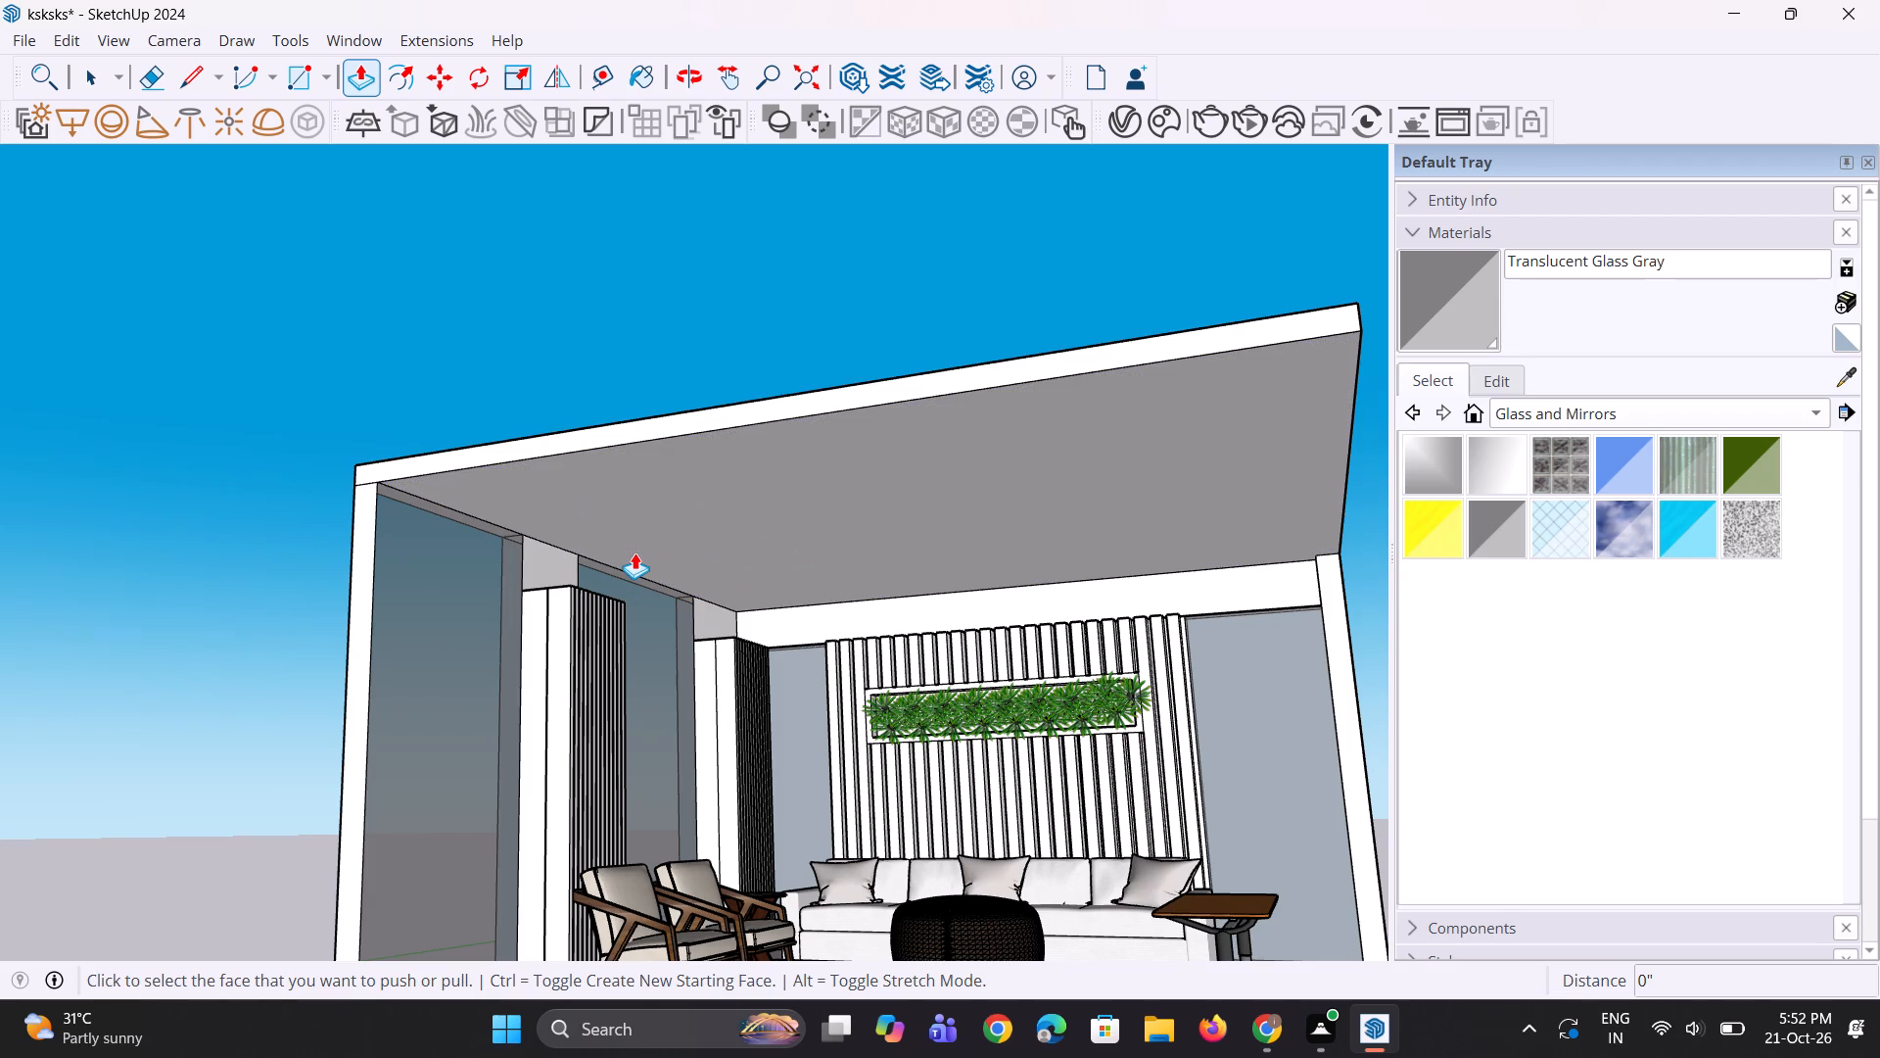
key(ctrl+z)
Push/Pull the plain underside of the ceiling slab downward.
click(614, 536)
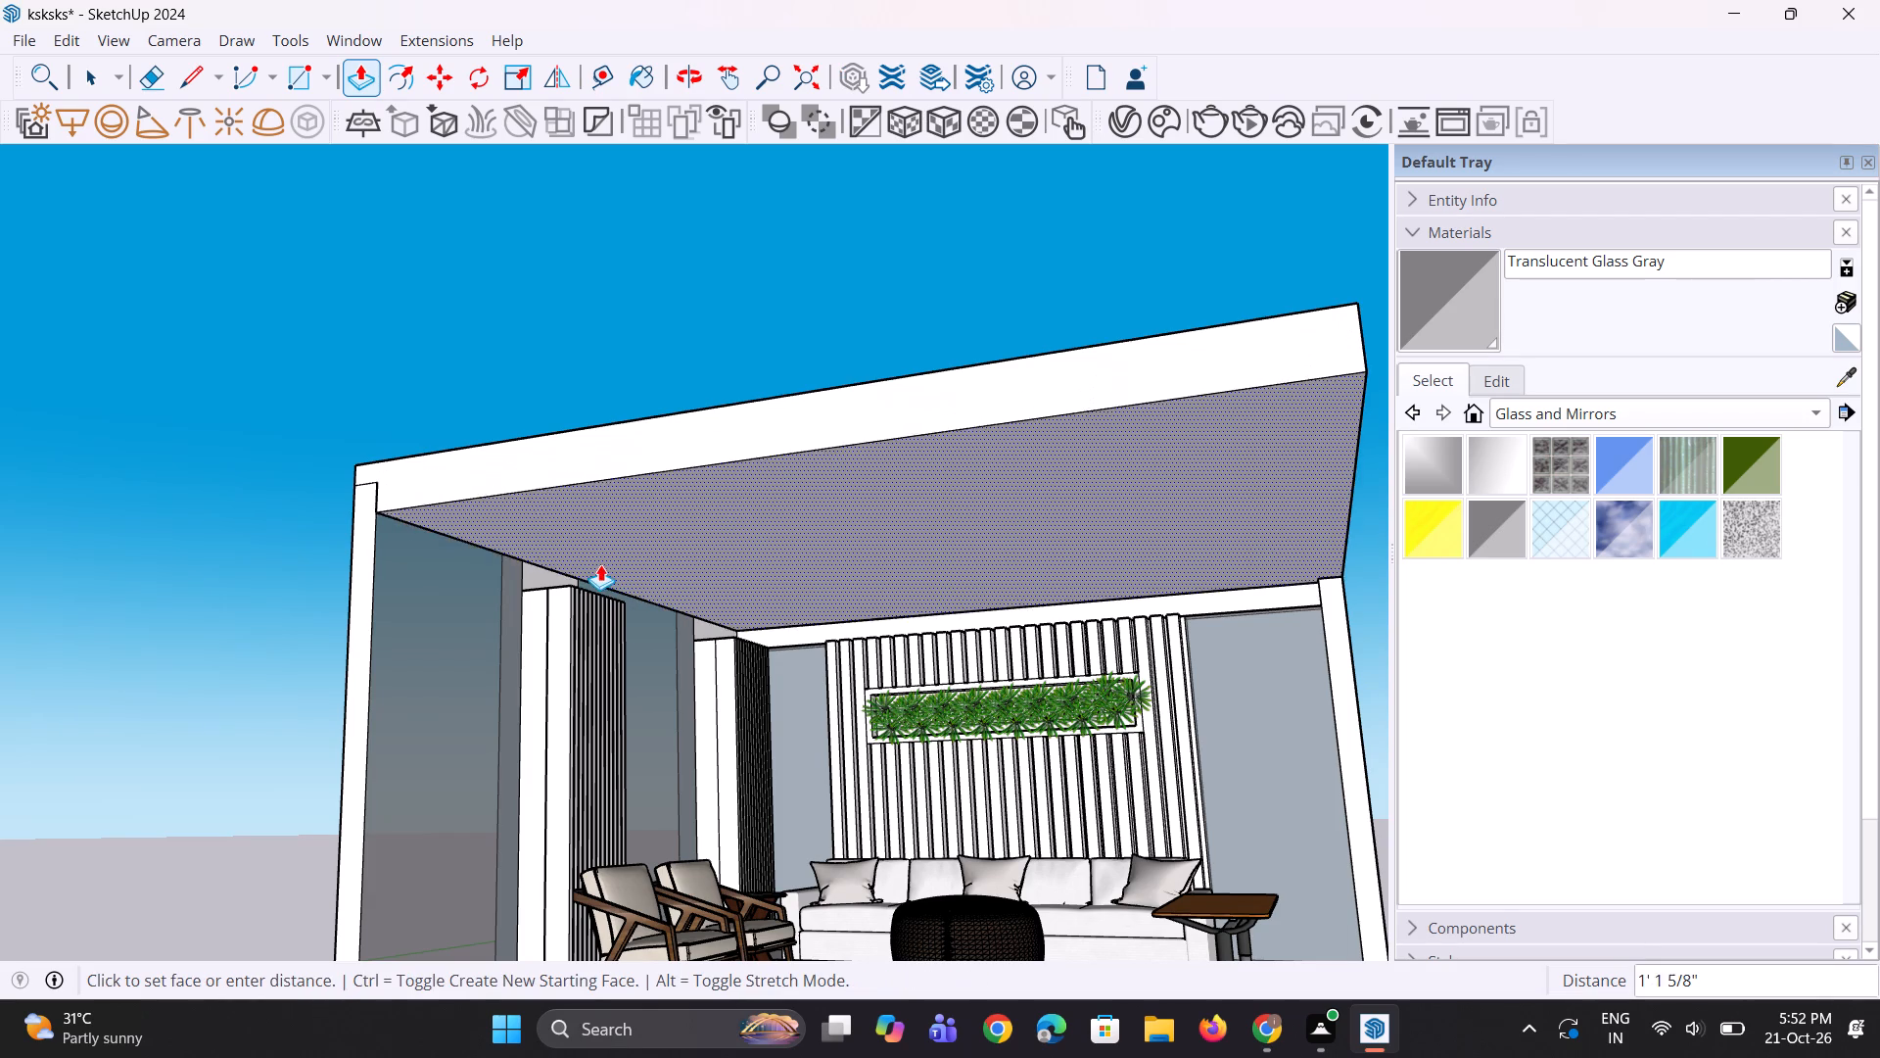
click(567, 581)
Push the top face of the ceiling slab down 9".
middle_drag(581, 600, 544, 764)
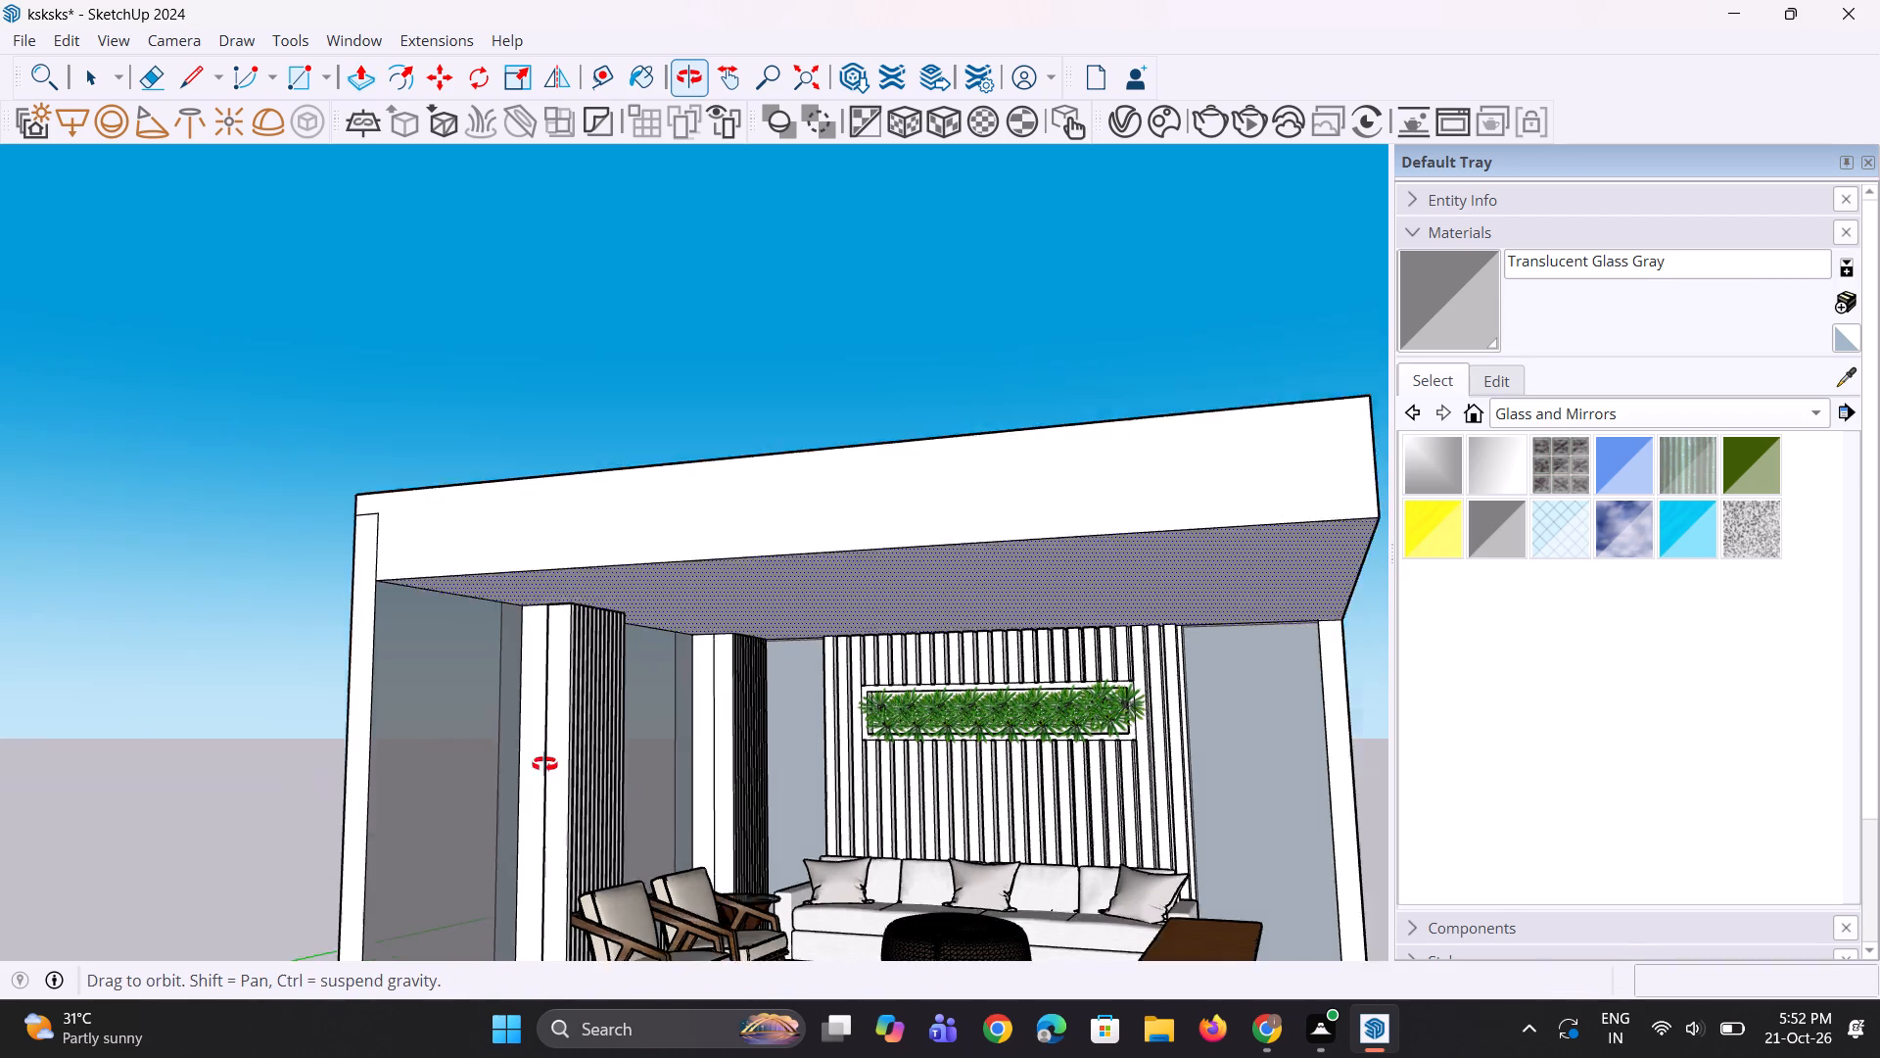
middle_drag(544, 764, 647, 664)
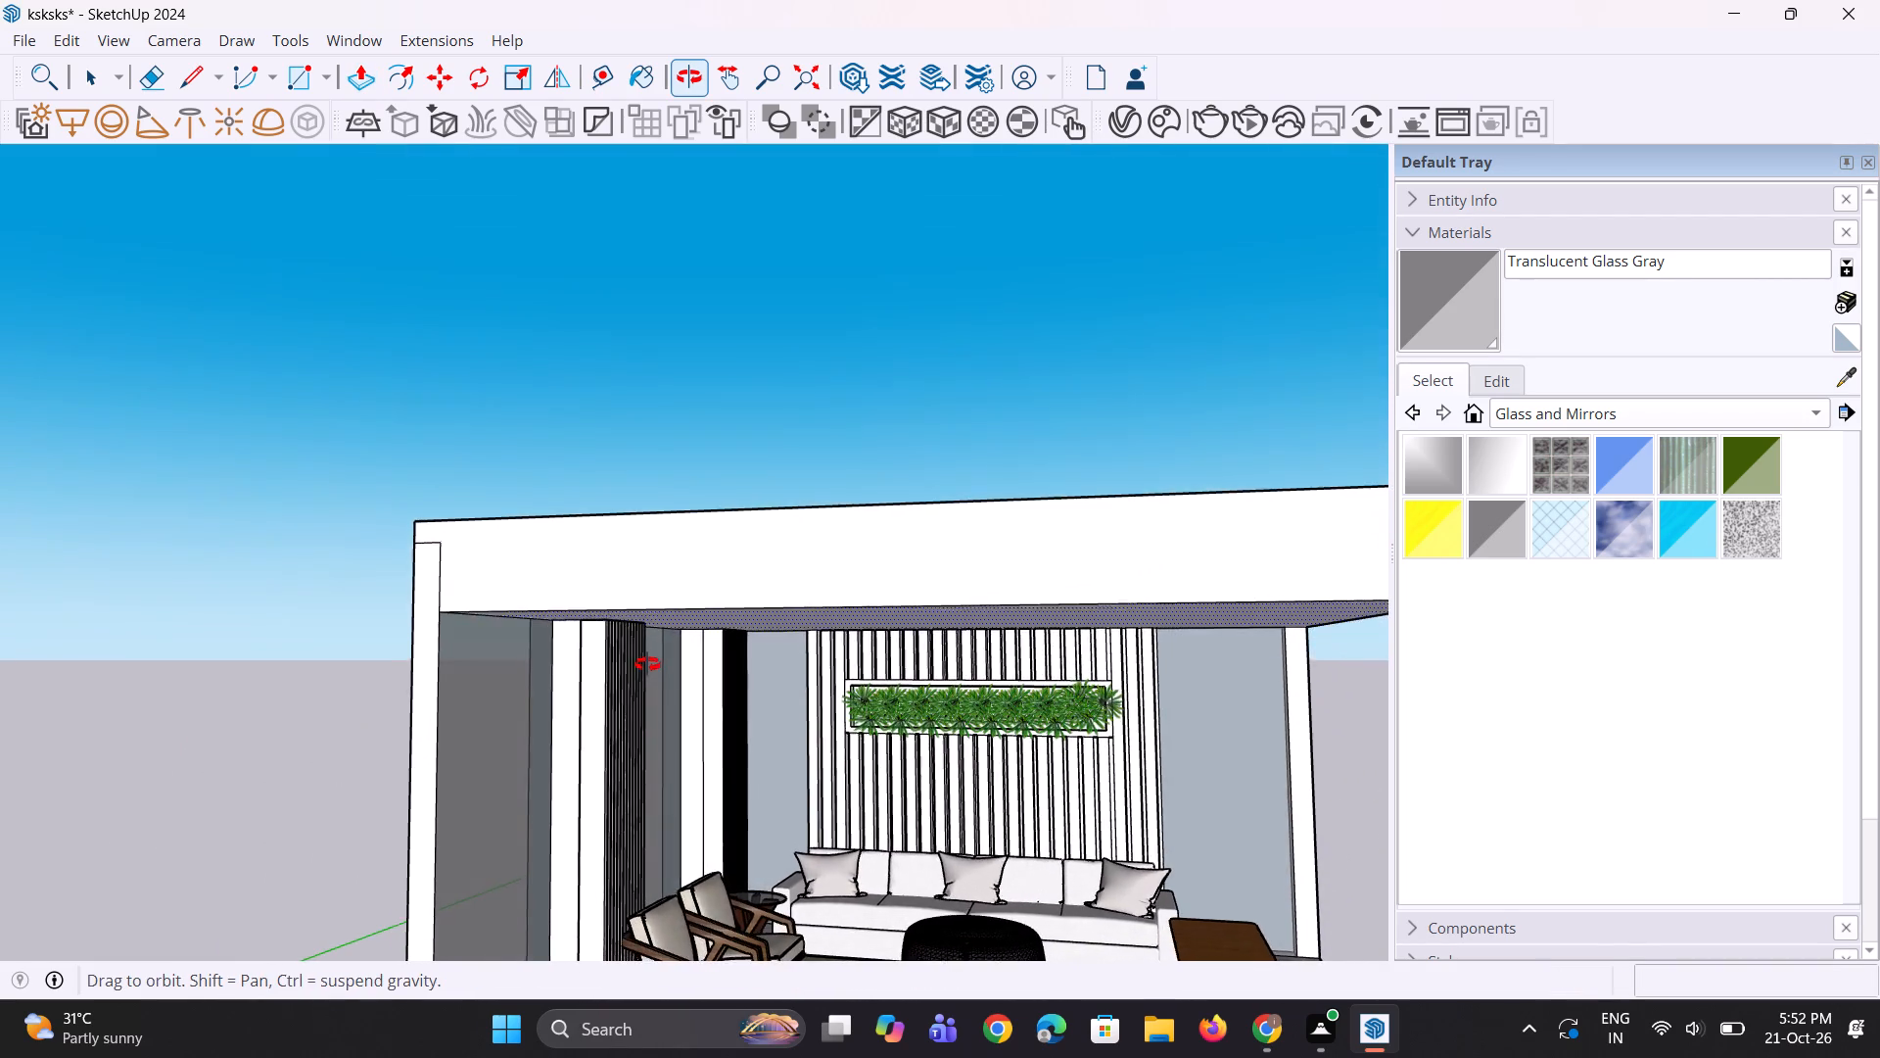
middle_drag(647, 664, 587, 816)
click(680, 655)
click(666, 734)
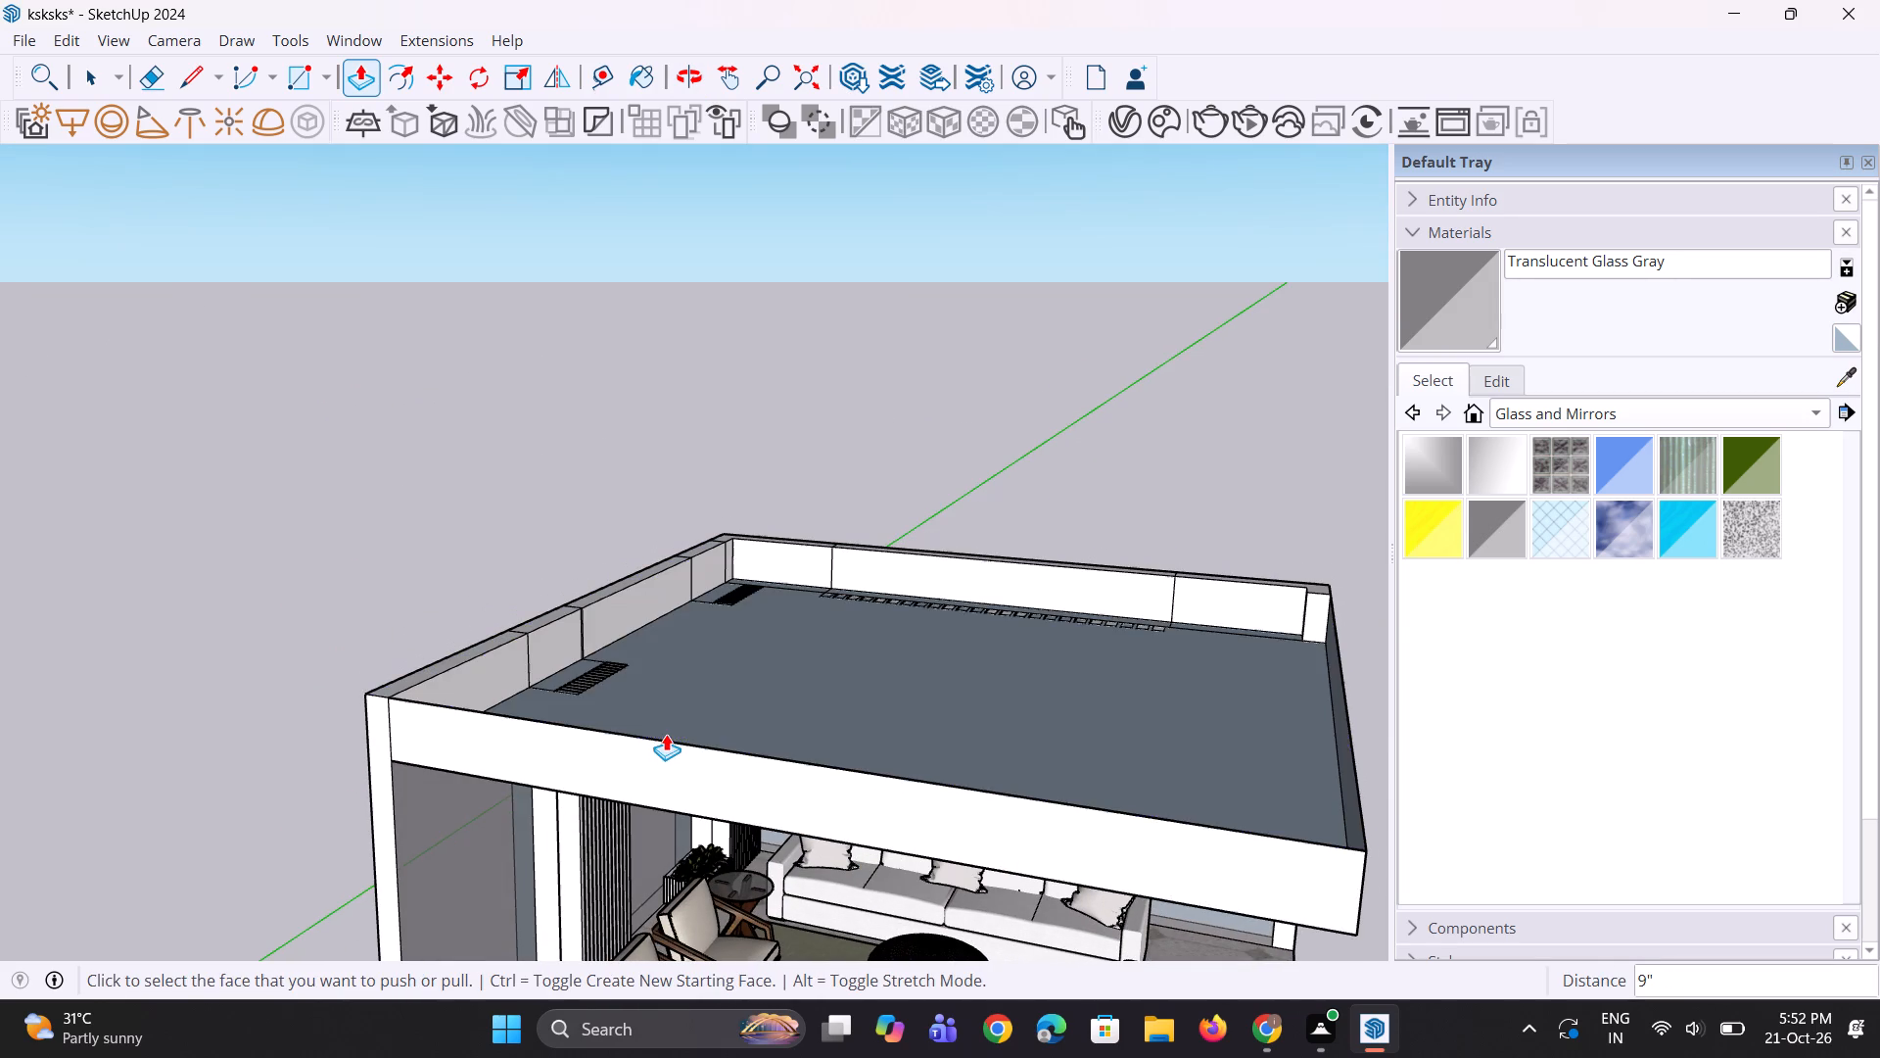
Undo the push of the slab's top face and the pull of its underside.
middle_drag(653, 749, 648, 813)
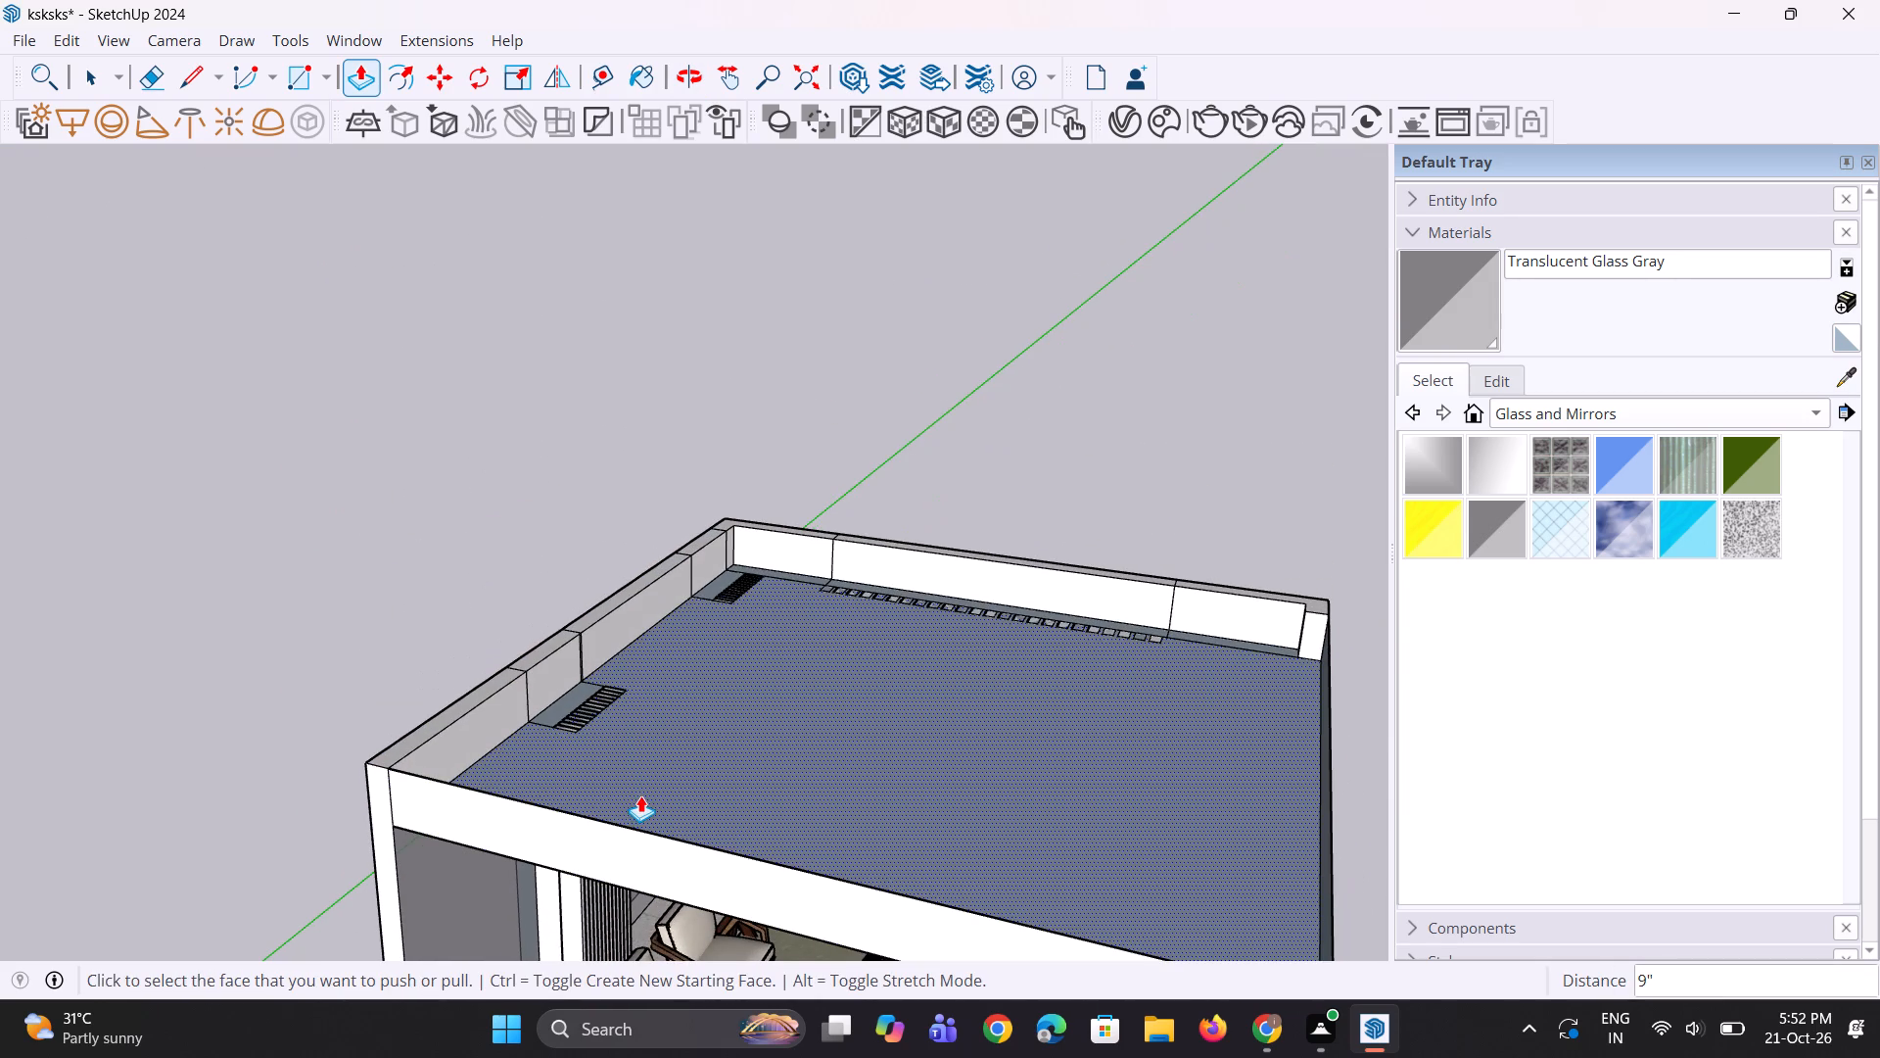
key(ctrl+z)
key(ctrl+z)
Keep undoing until the ceiling slab and the raised wall-top sections above the glazing, slatted columns and sofa wall are removed.
key(ctrl+z)
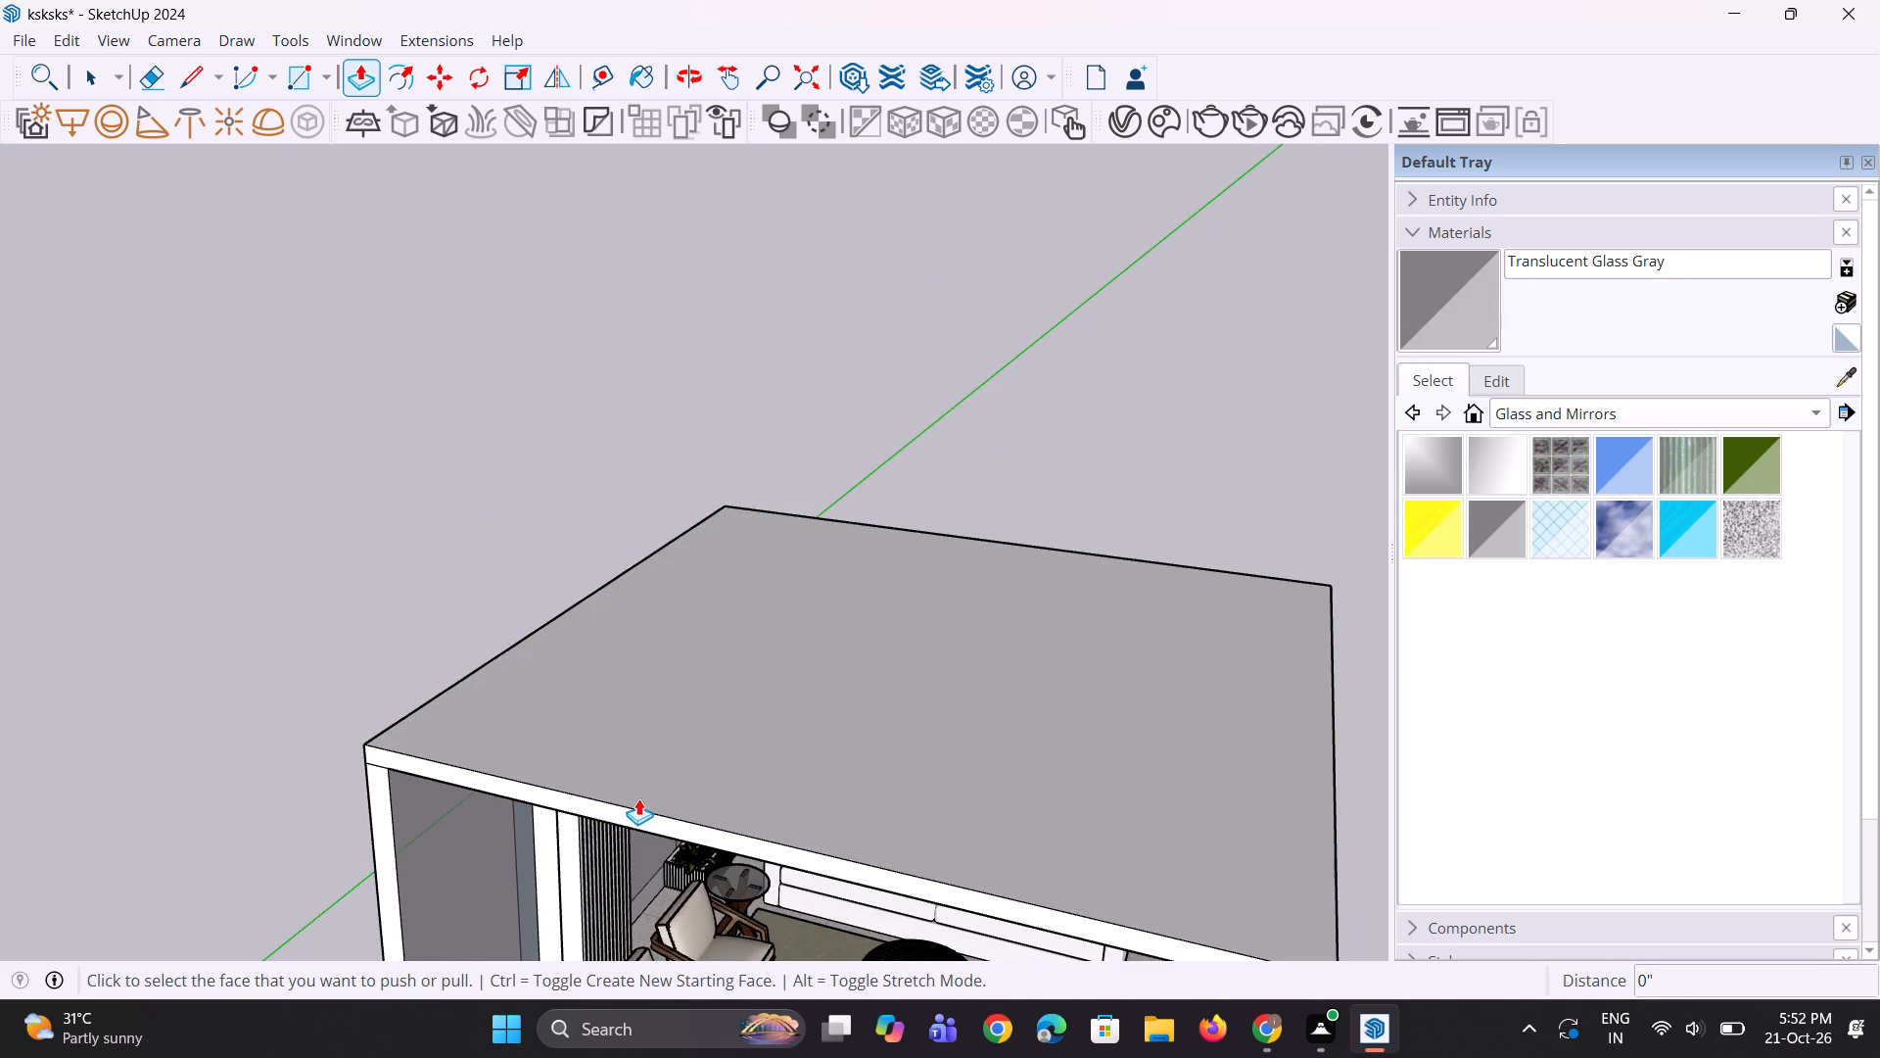
key(ctrl+z)
key(ctrl+z)
key(ctrl+z)
key(ctrl+z)
key(ctrl+z)
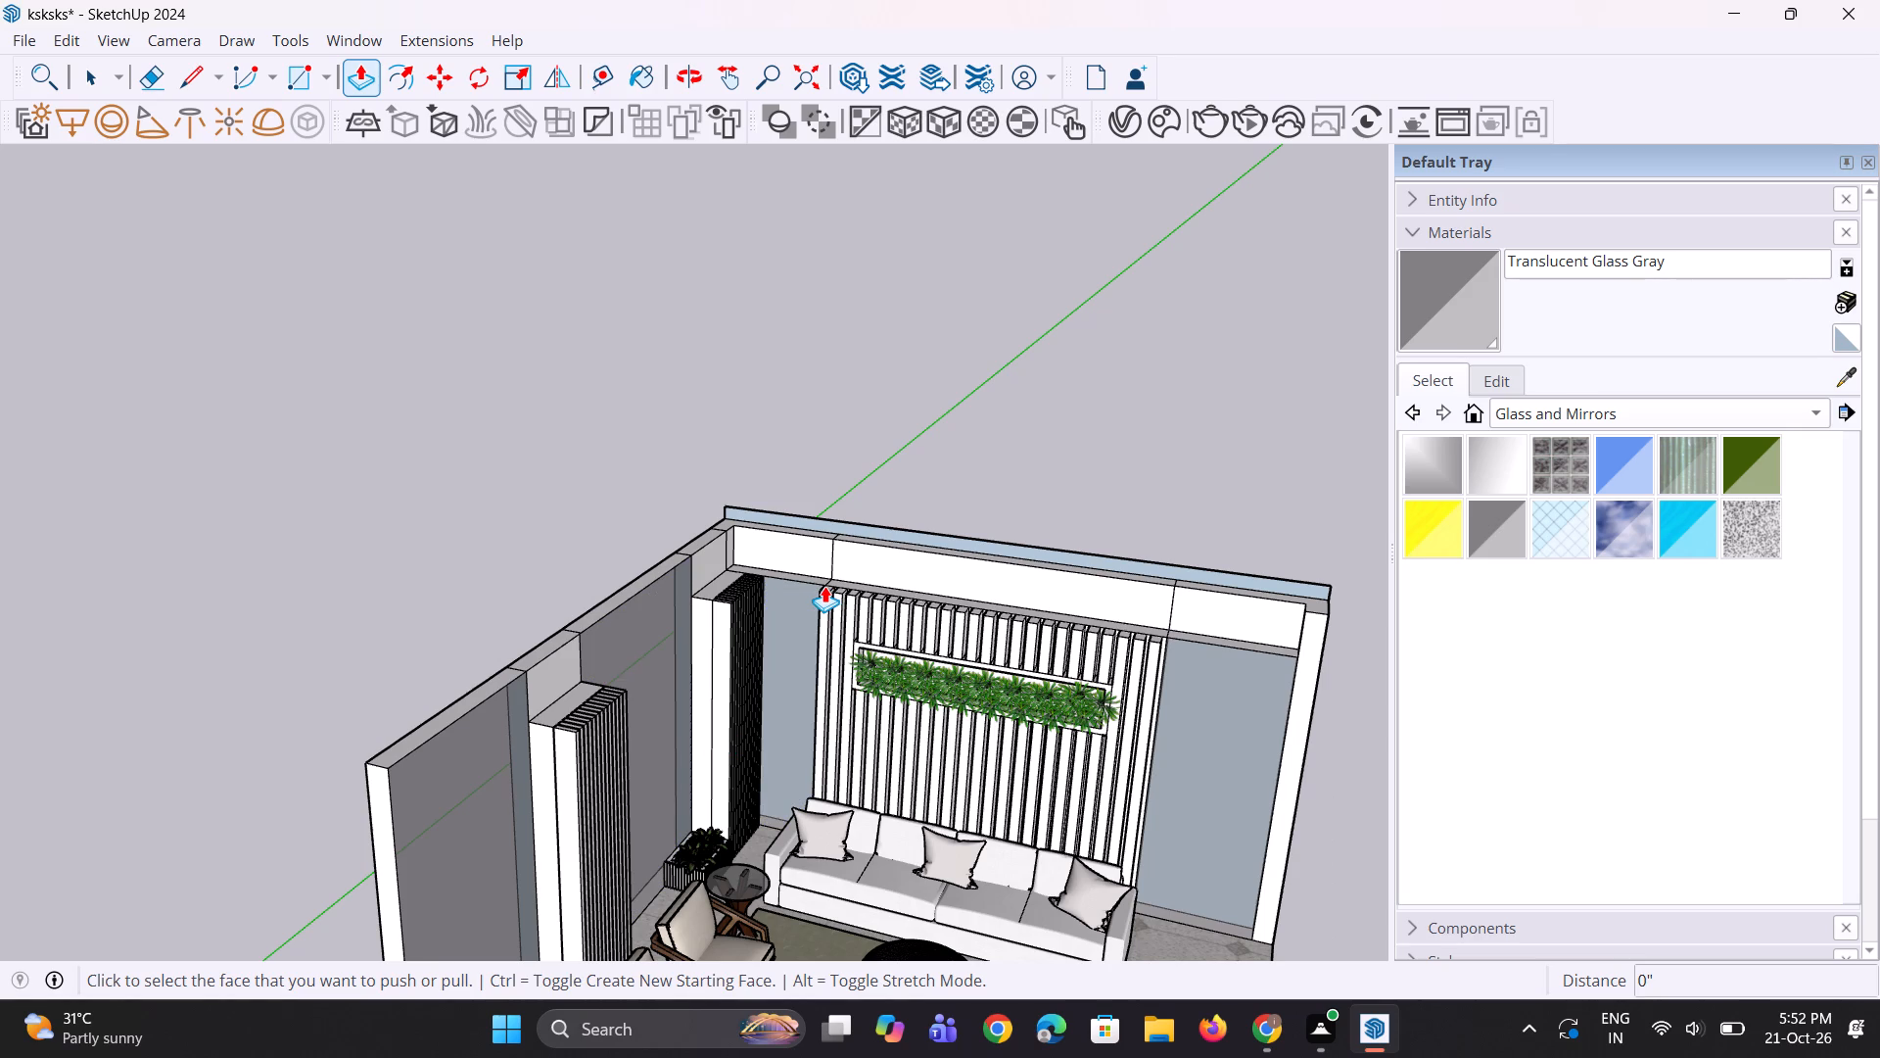
key(ctrl+z)
key(ctrl+z)
key(ctrl+z)
key(ctrl+z)
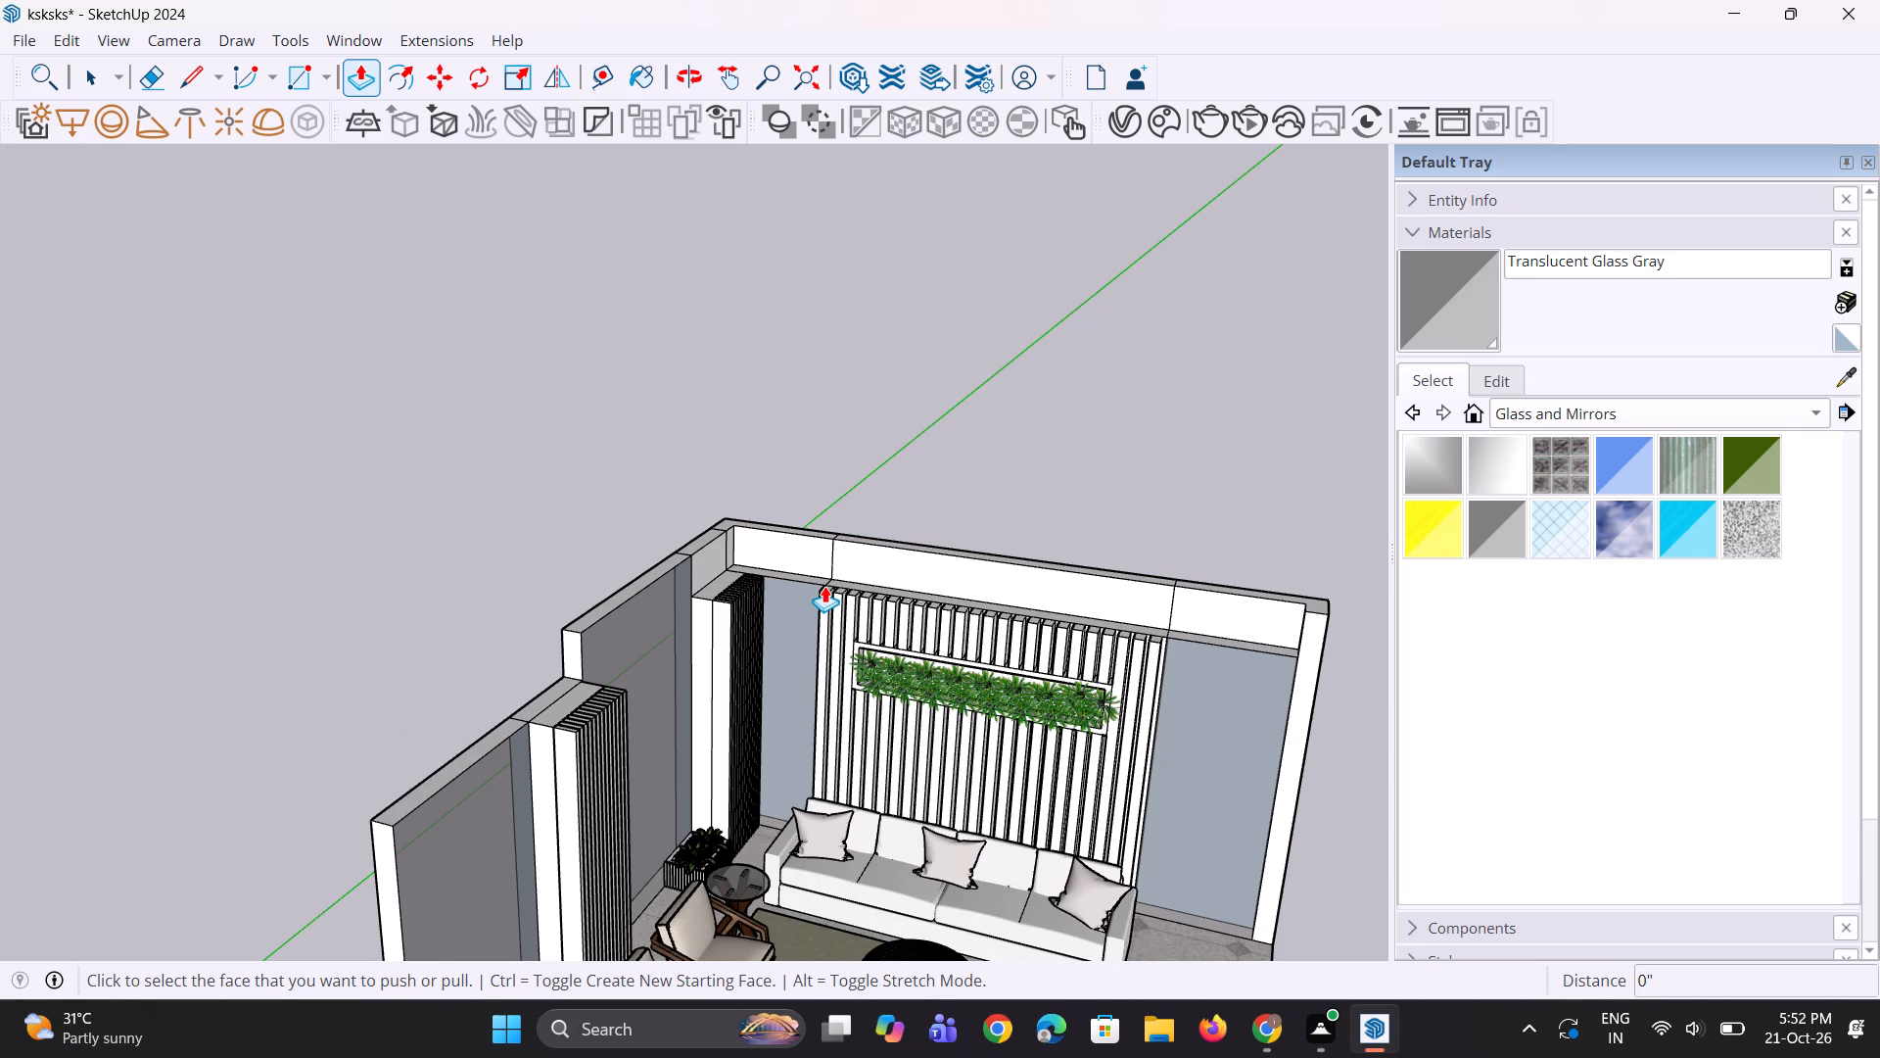
key(ctrl+z)
key(ctrl+z)
key(ctrl+z)
key(ctrl+z)
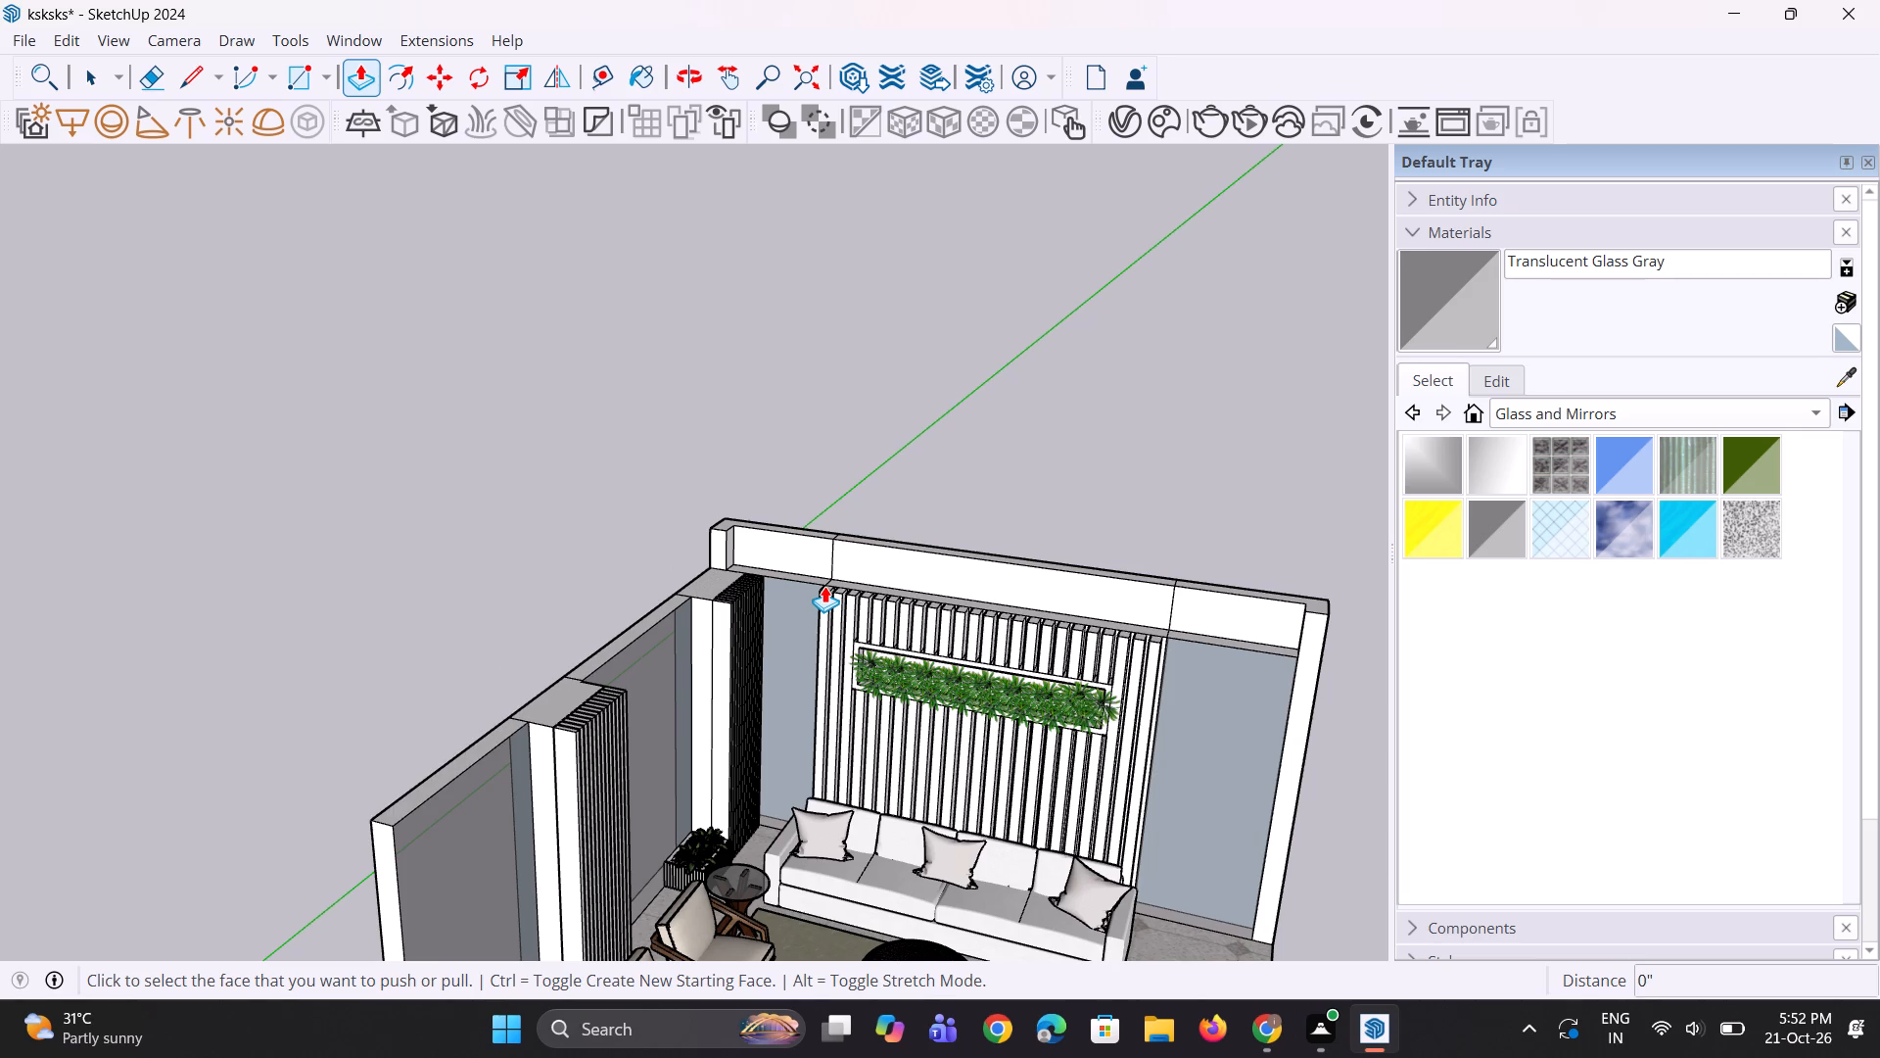
key(ctrl+z)
key(ctrl+z)
scroll(873, 582, down, 4)
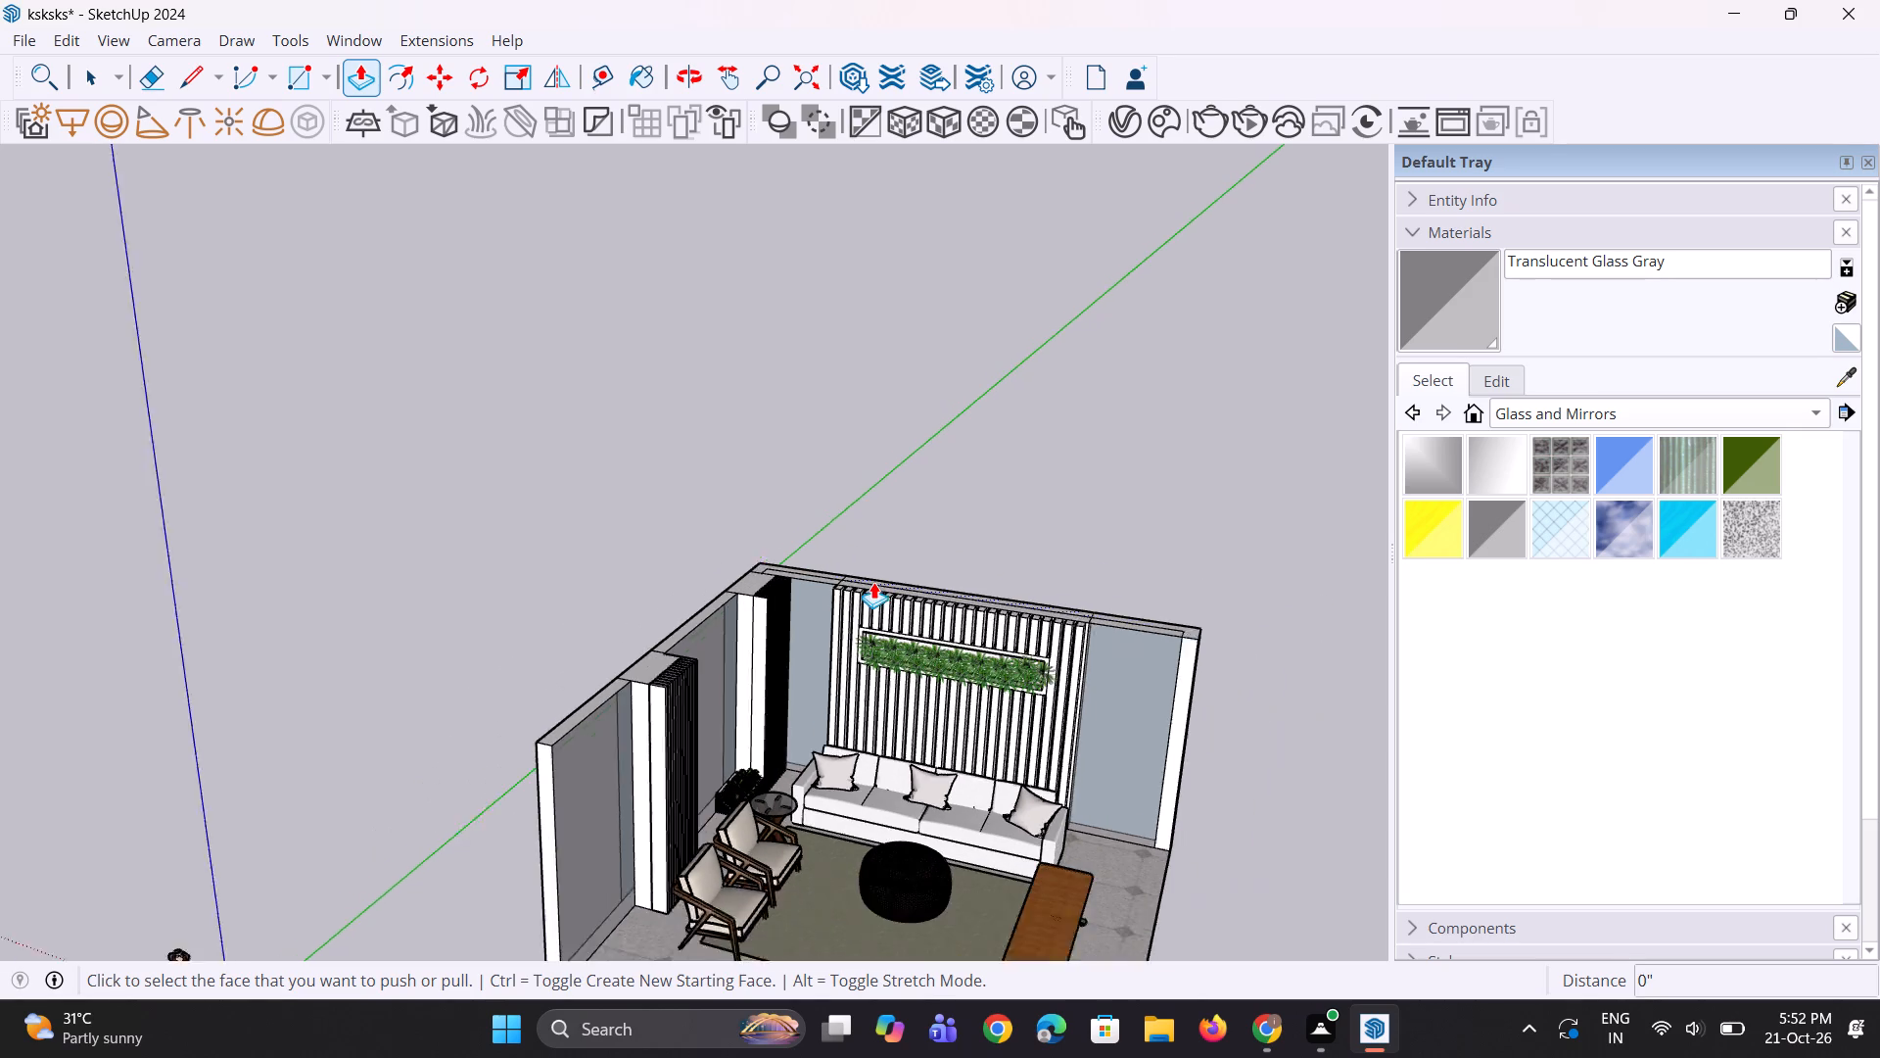
Draw lines across the wall tops behind both slatted columns, separating the wall thickness from each column top.
middle_drag(794, 691, 758, 813)
scroll(708, 815, down, 1)
scroll(626, 808, up, 5)
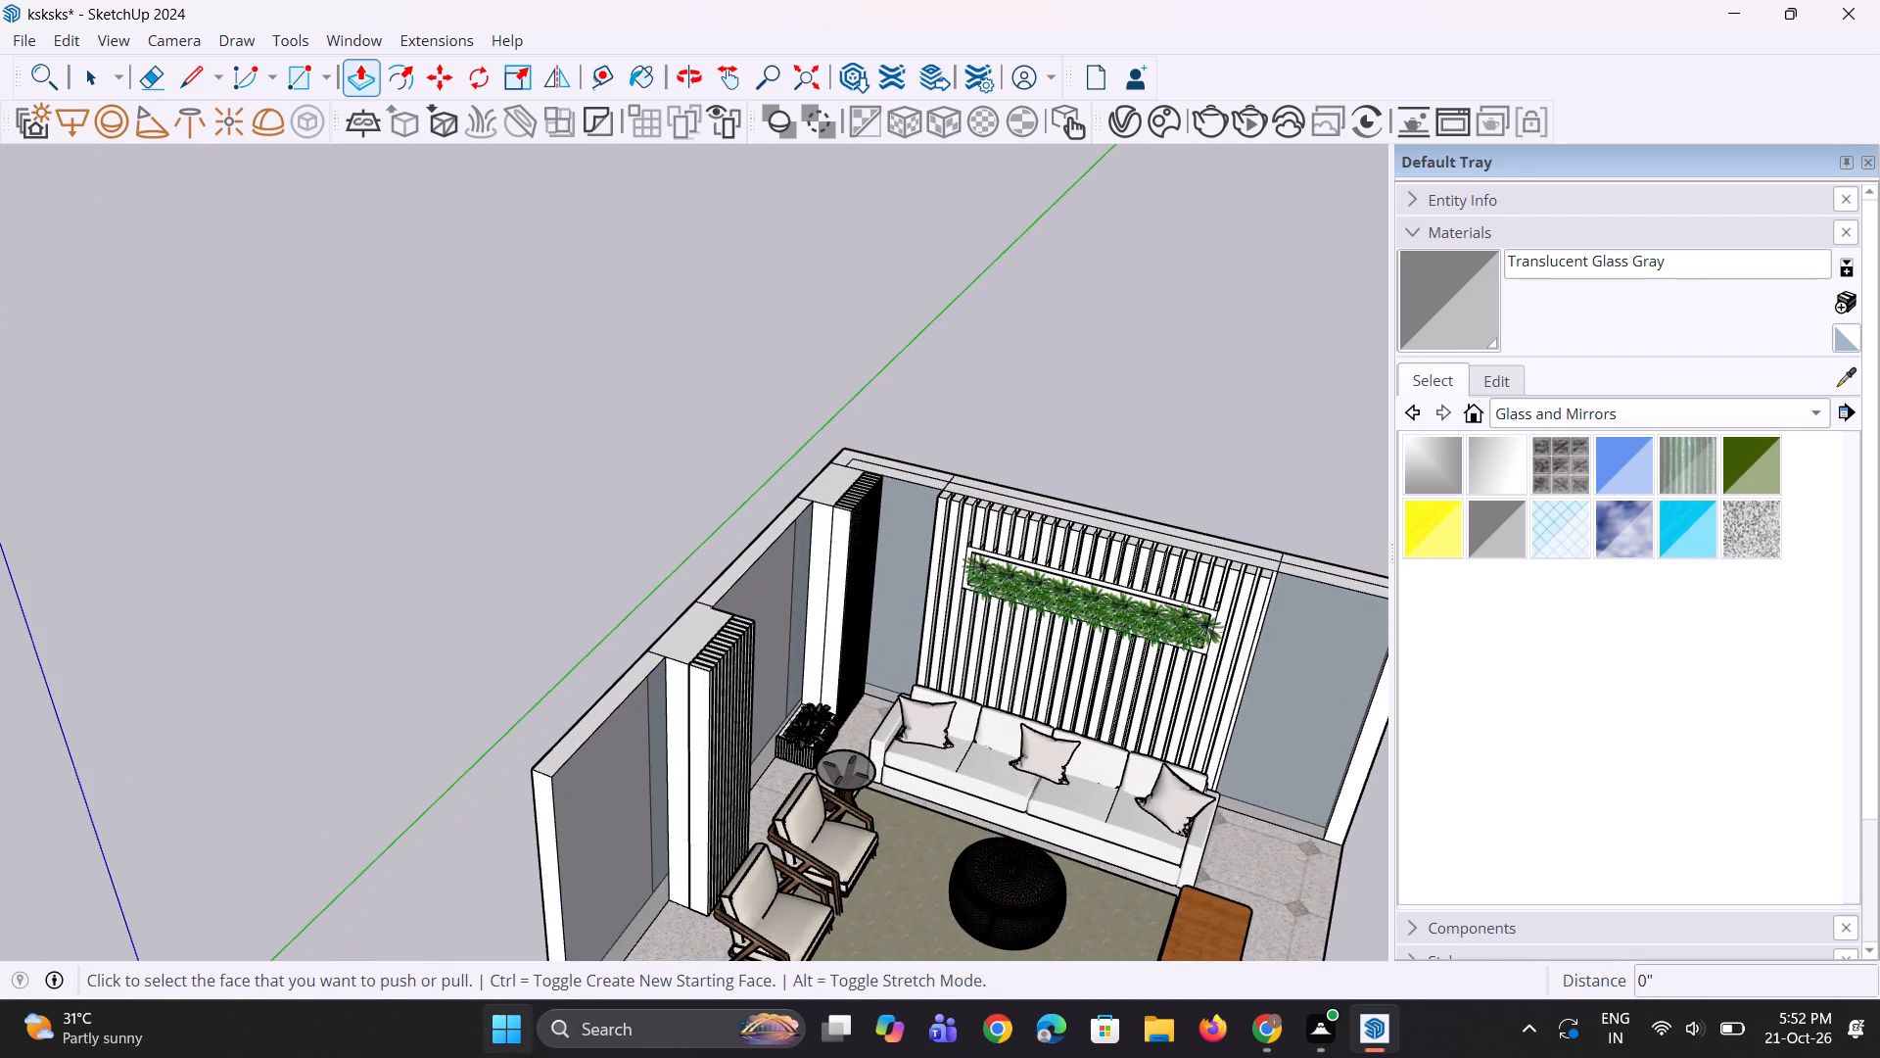
key(l)
scroll(920, 585, up, 1)
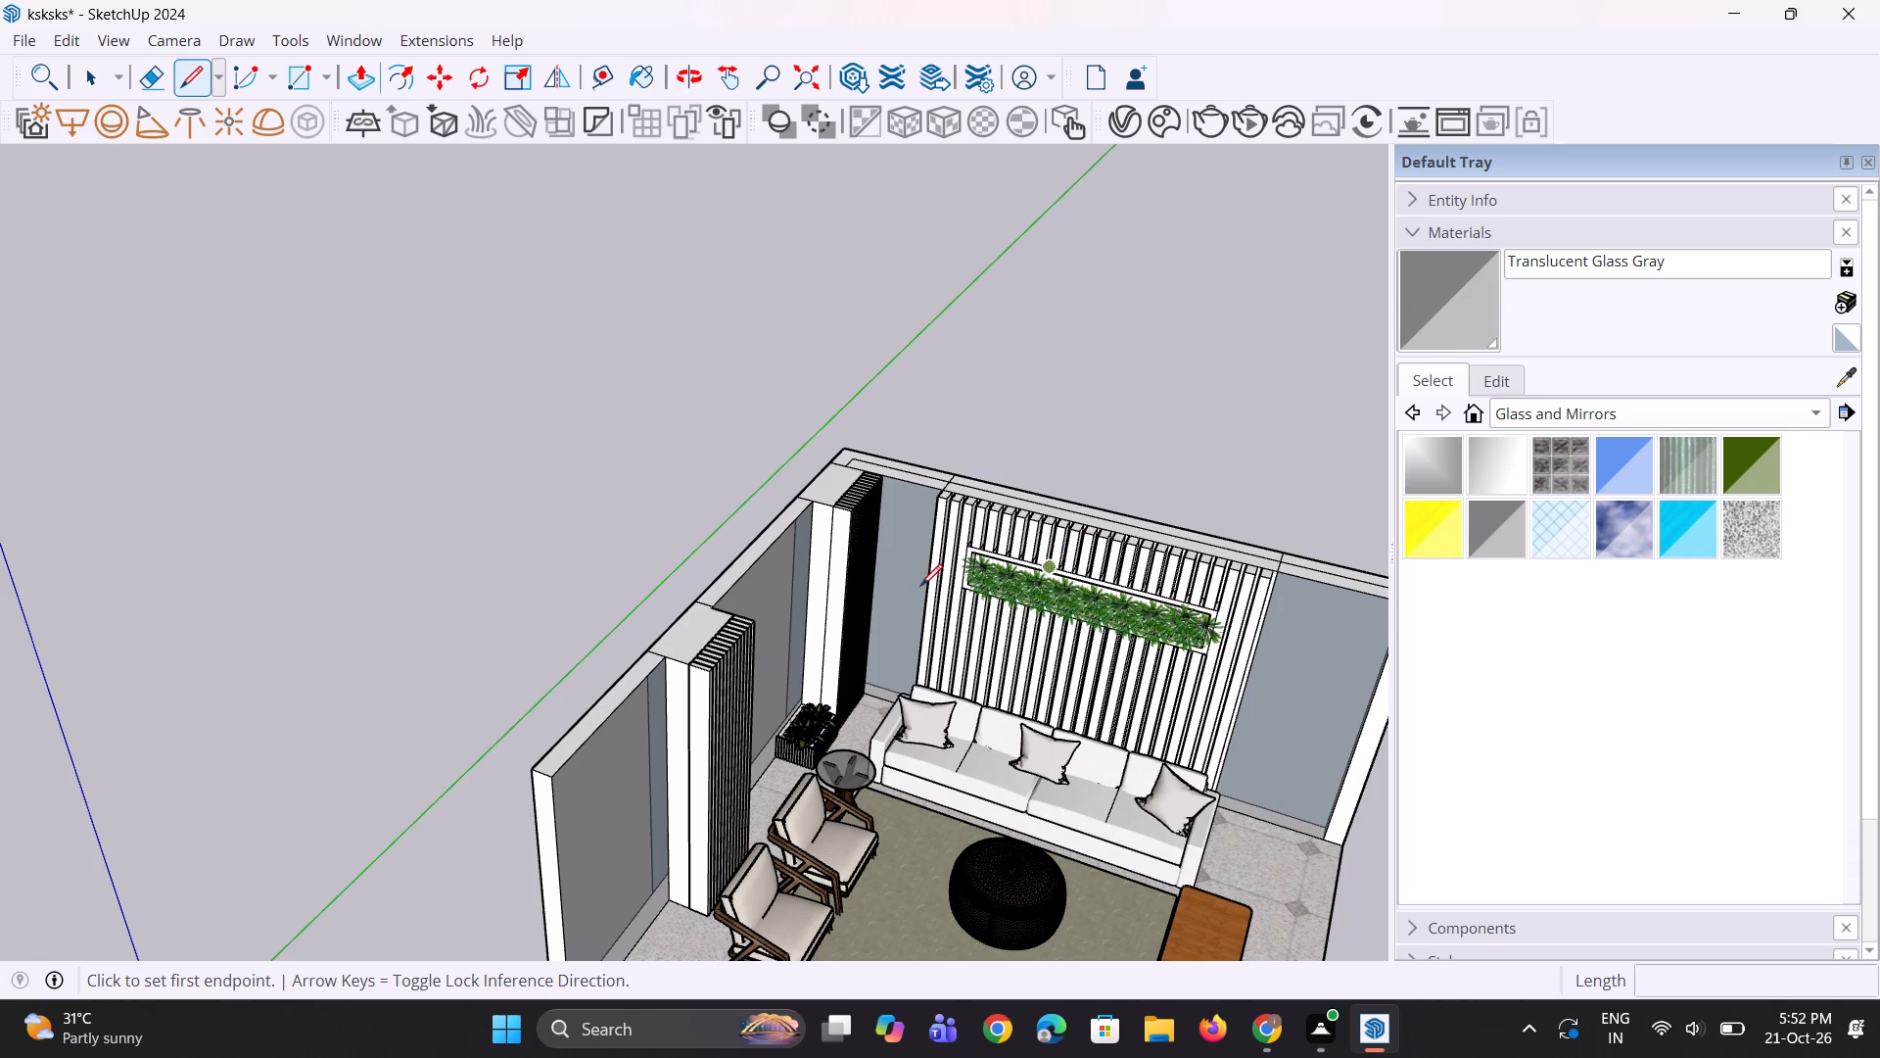
scroll(920, 586, up, 1)
scroll(758, 612, up, 5)
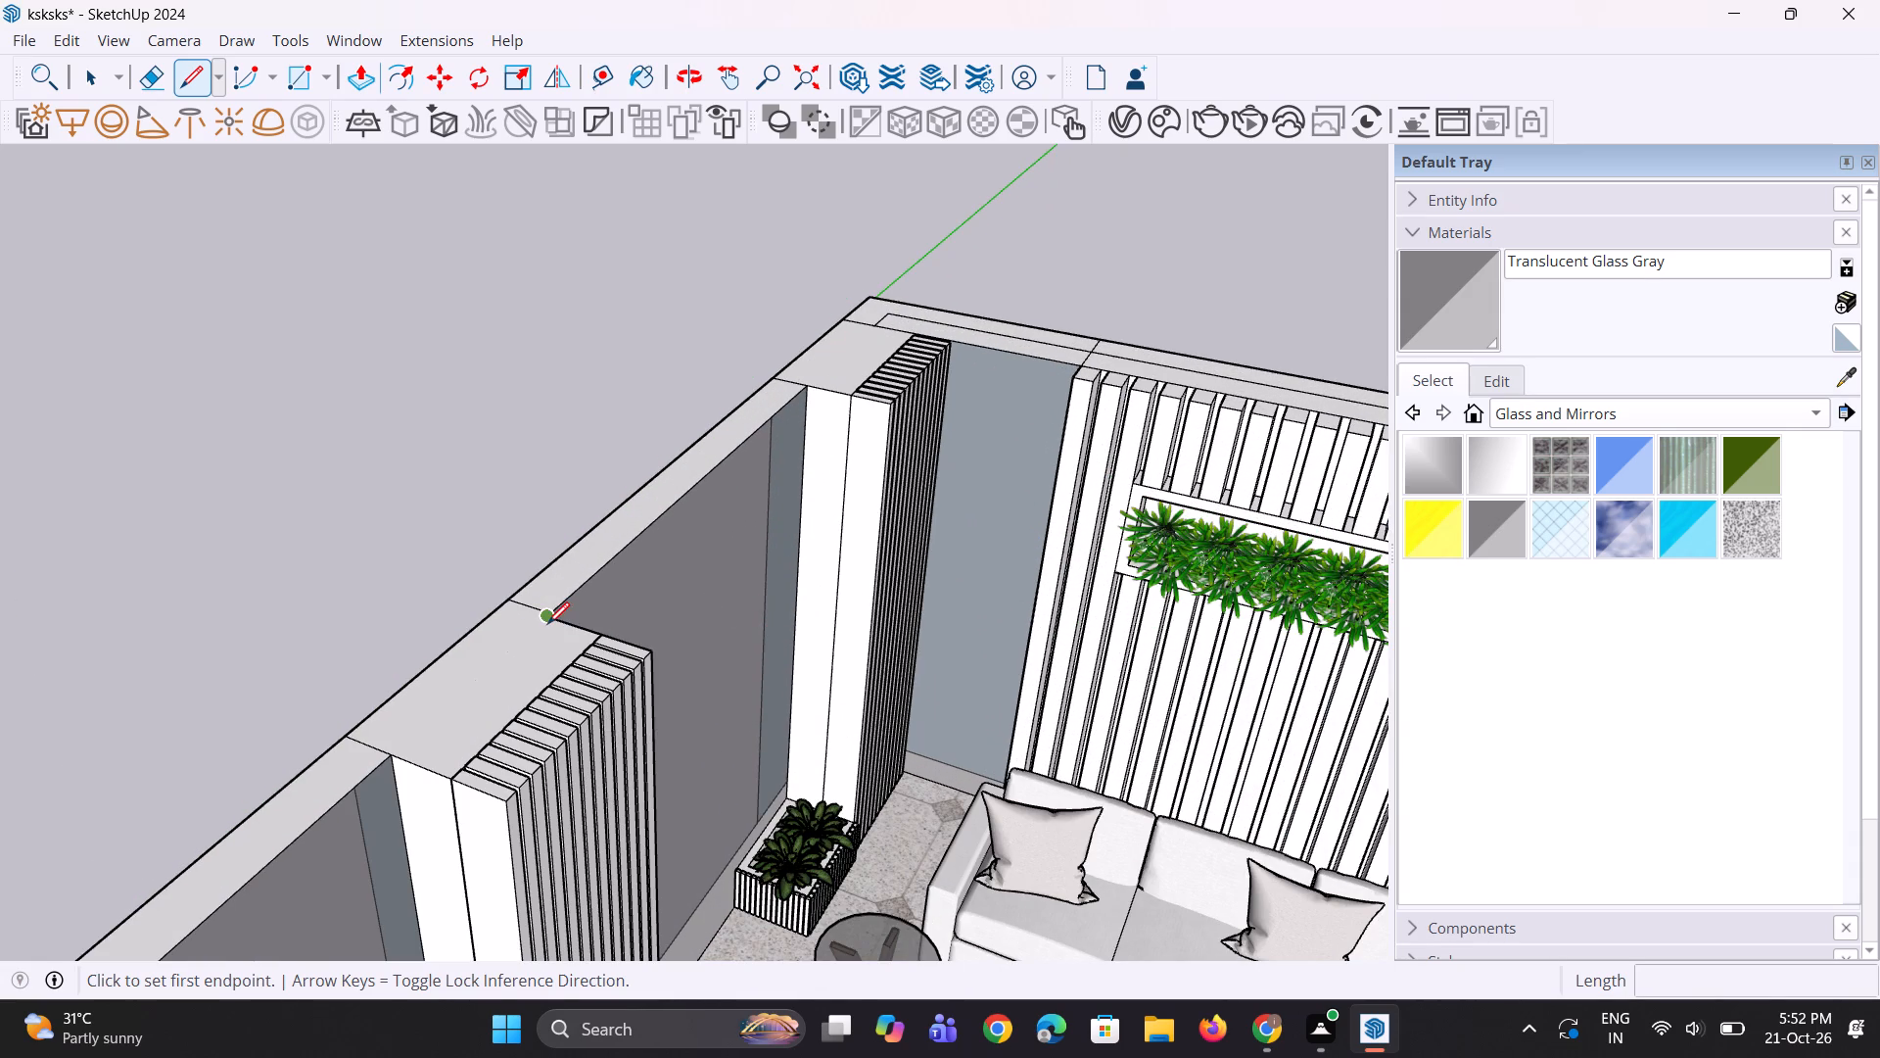
click(547, 624)
click(396, 749)
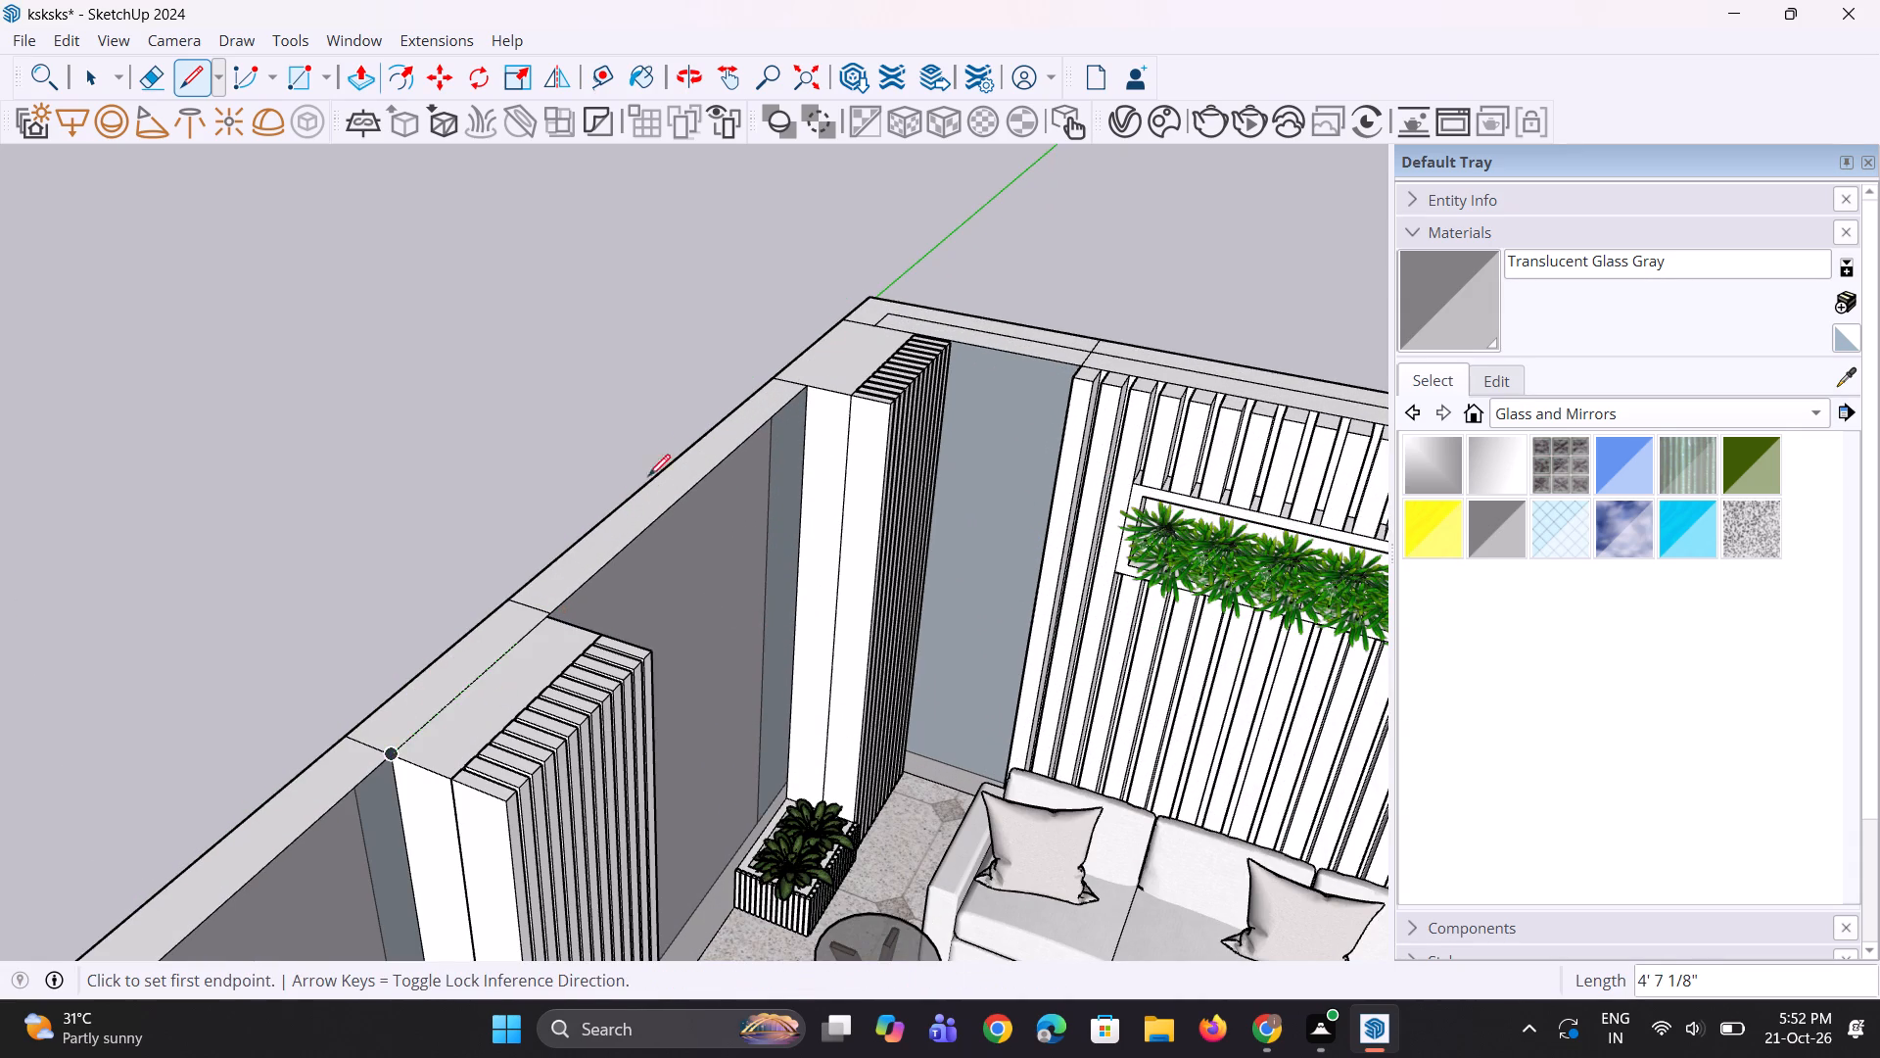
scroll(827, 348, up, 7)
click(892, 315)
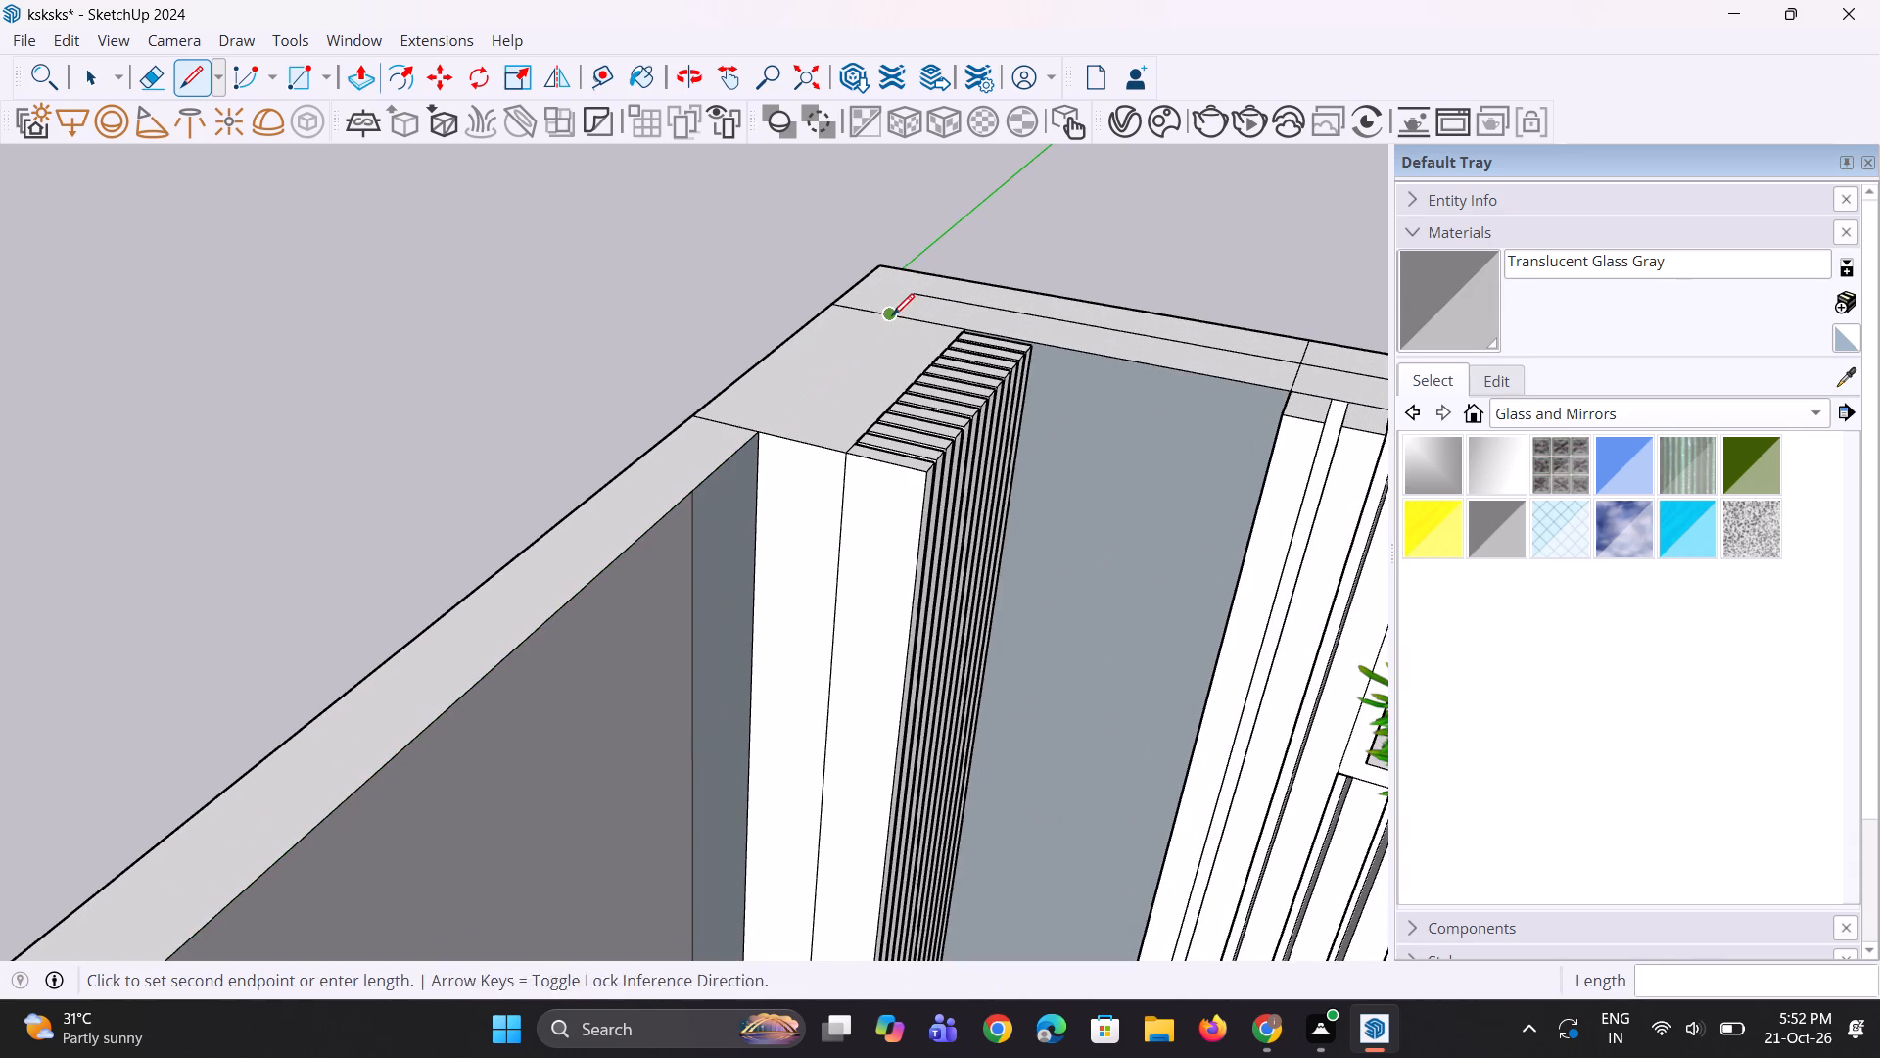
click(763, 428)
Push/Pull the wall-top section at the corner, above the narrow glazing beside the sofa wall, up about 8 13/16".
scroll(721, 469, down, 11)
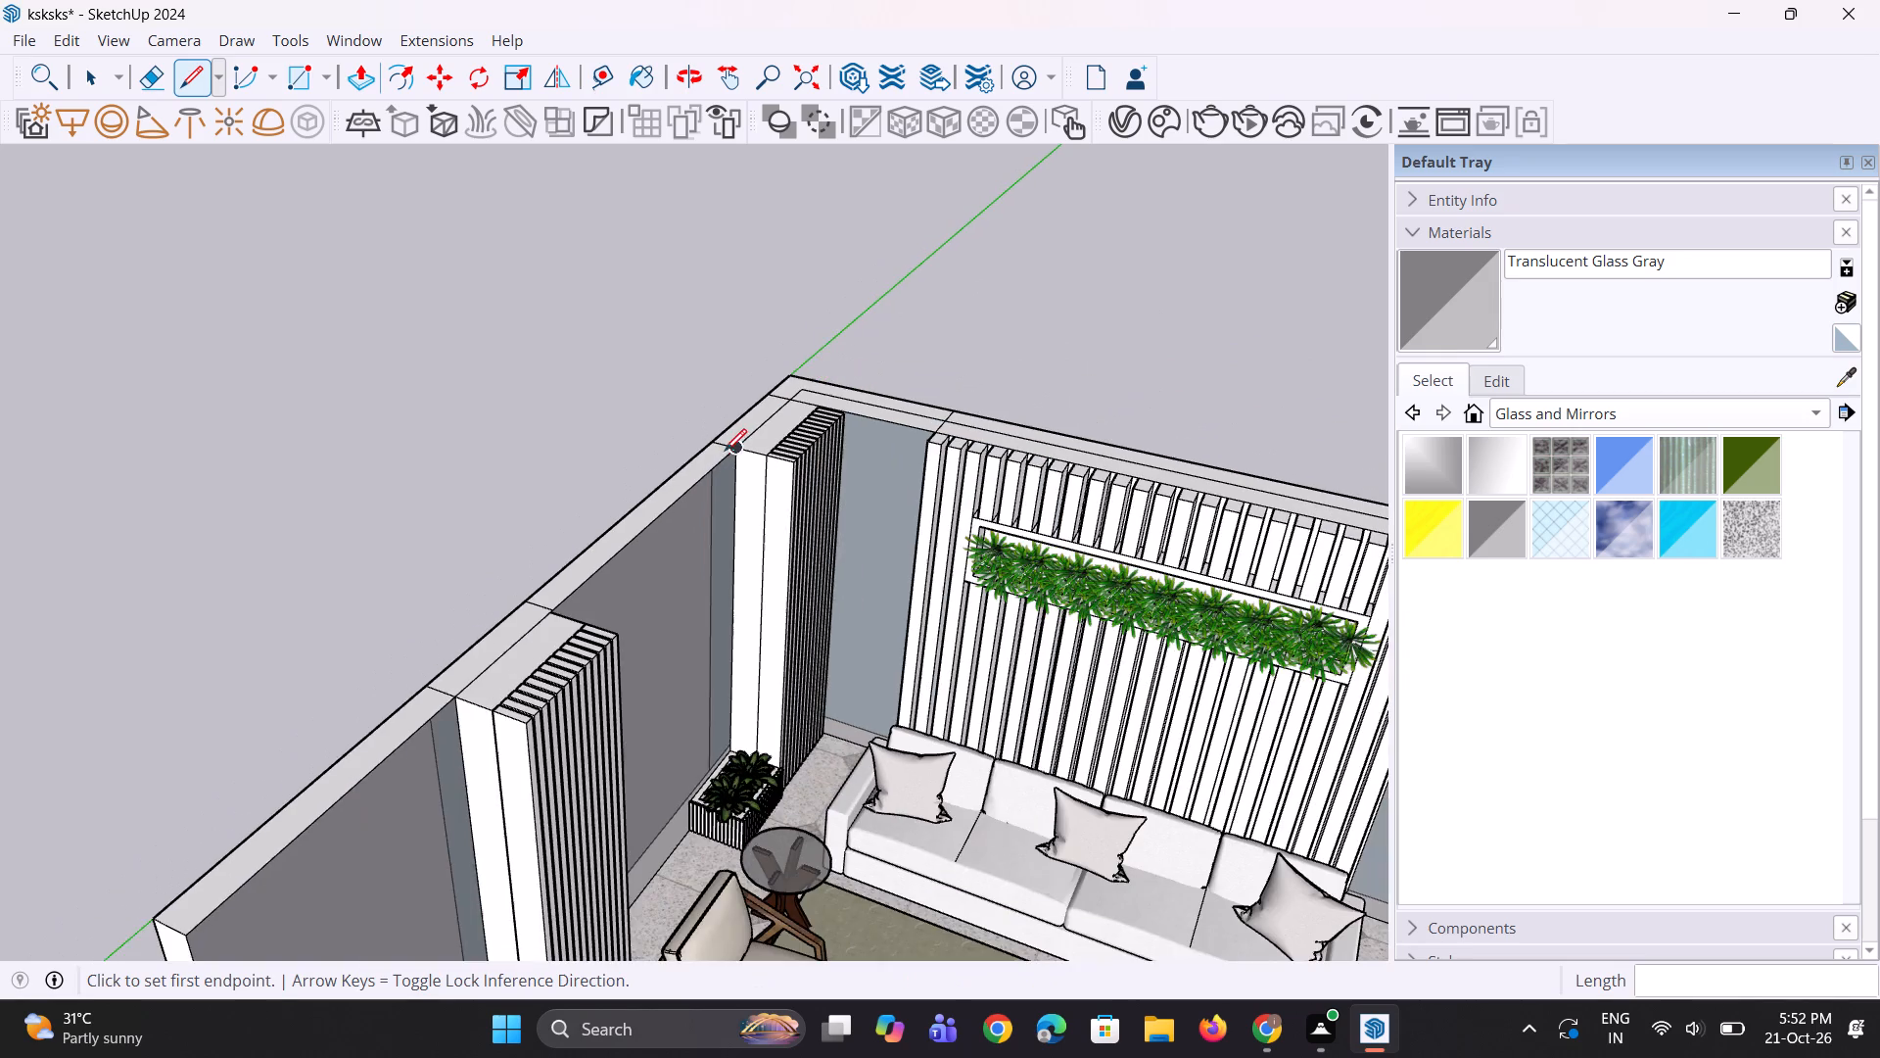
middle_drag(714, 458, 759, 509)
scroll(812, 389, up, 3)
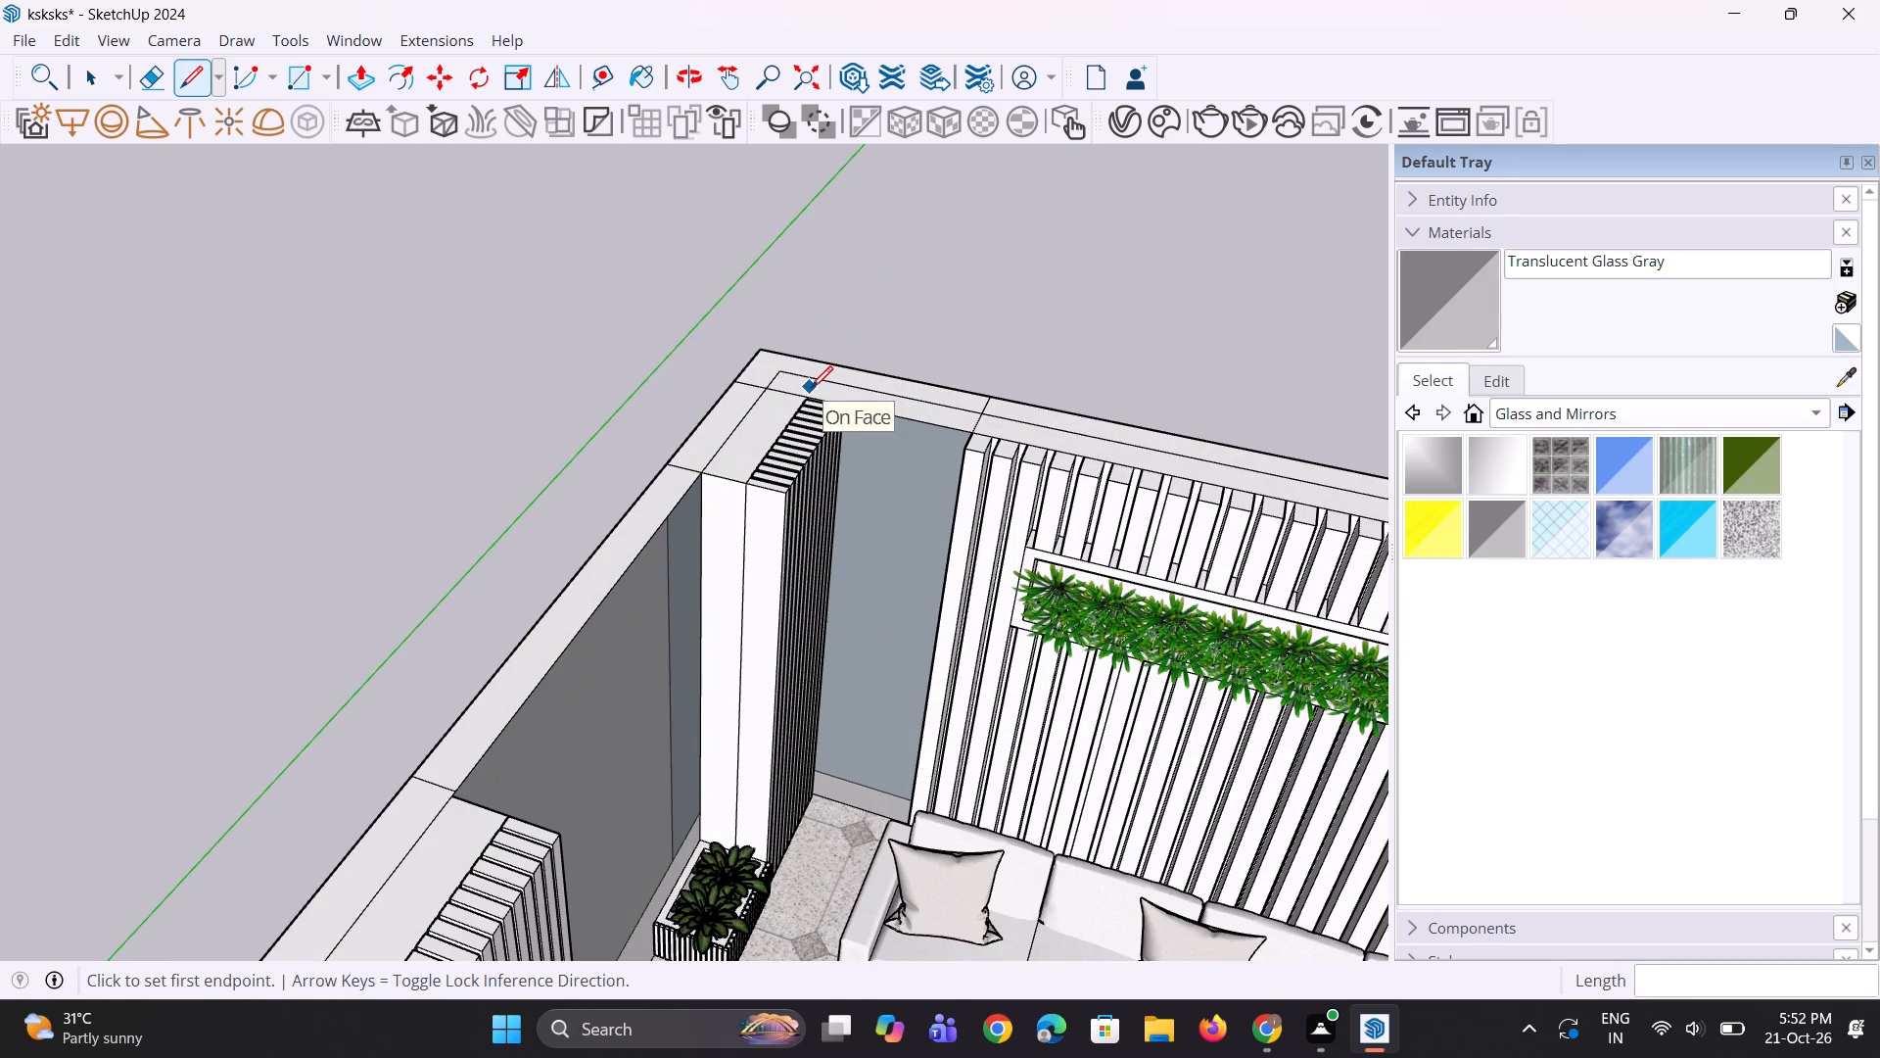
key(p)
click(806, 361)
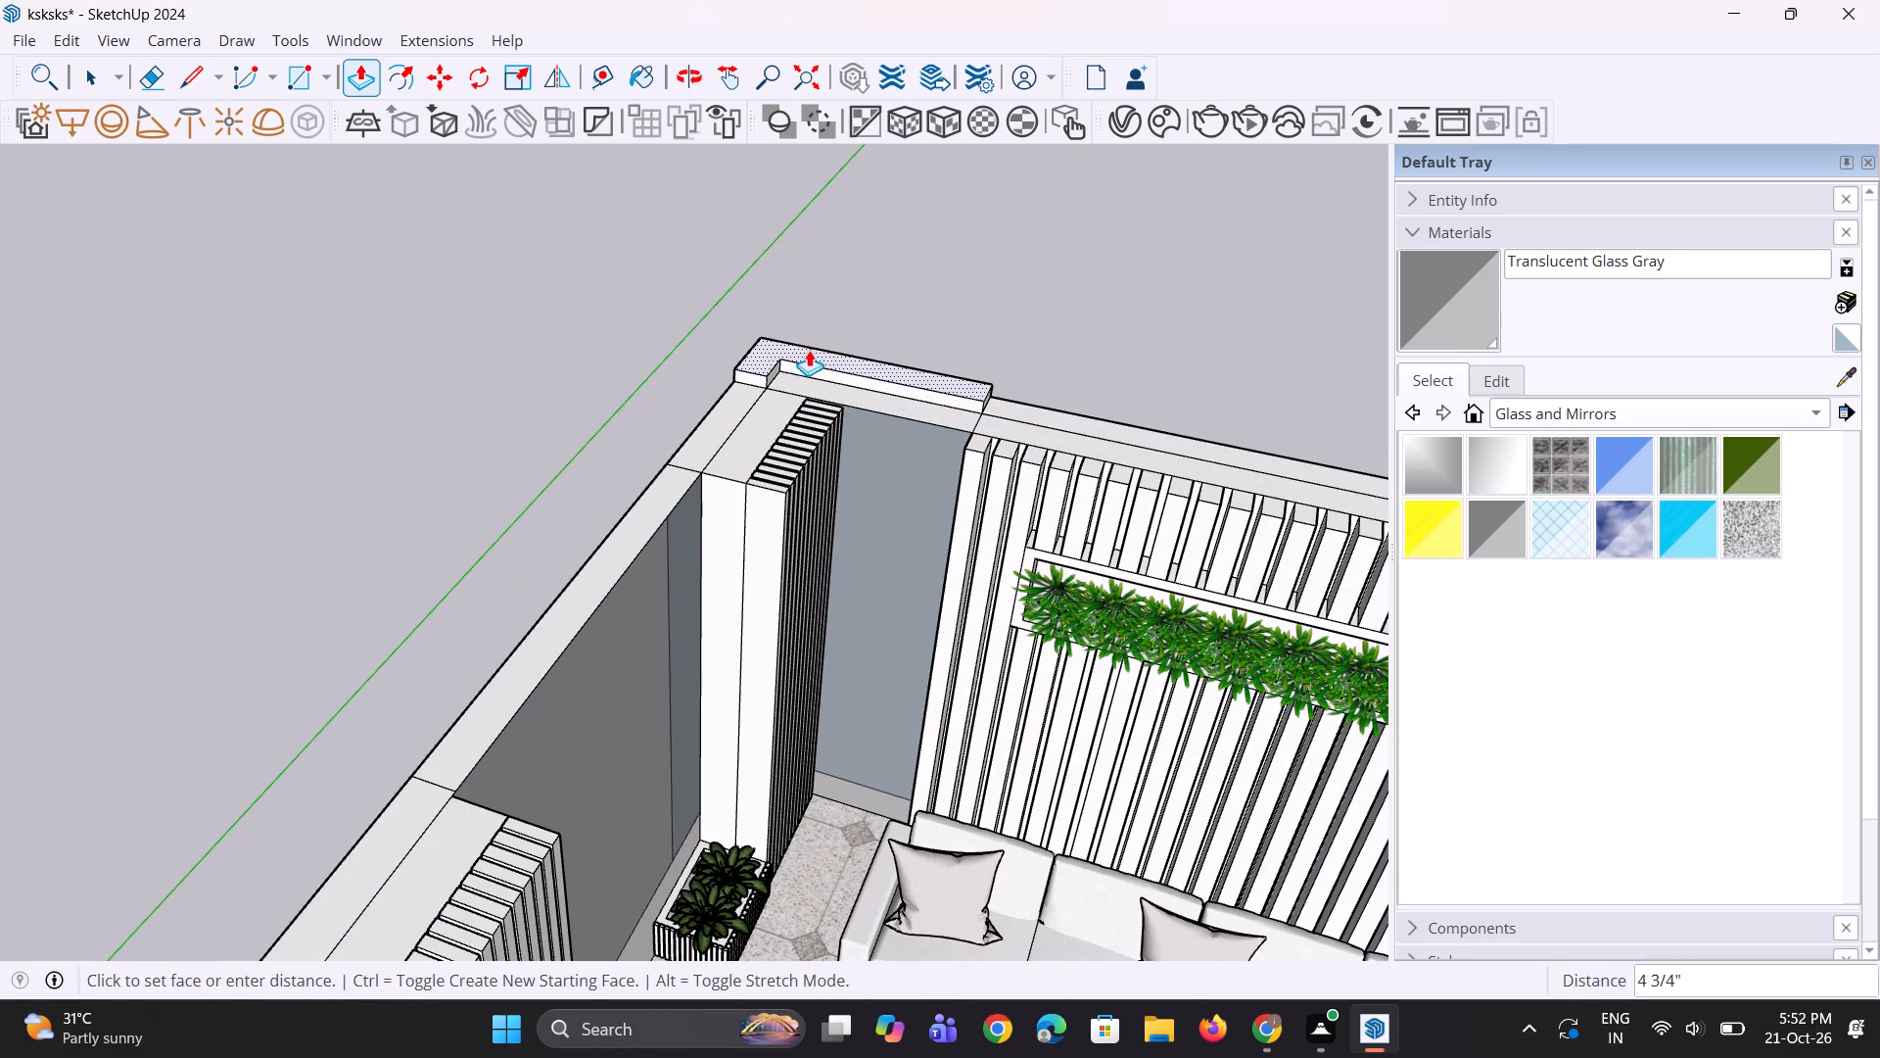
click(818, 340)
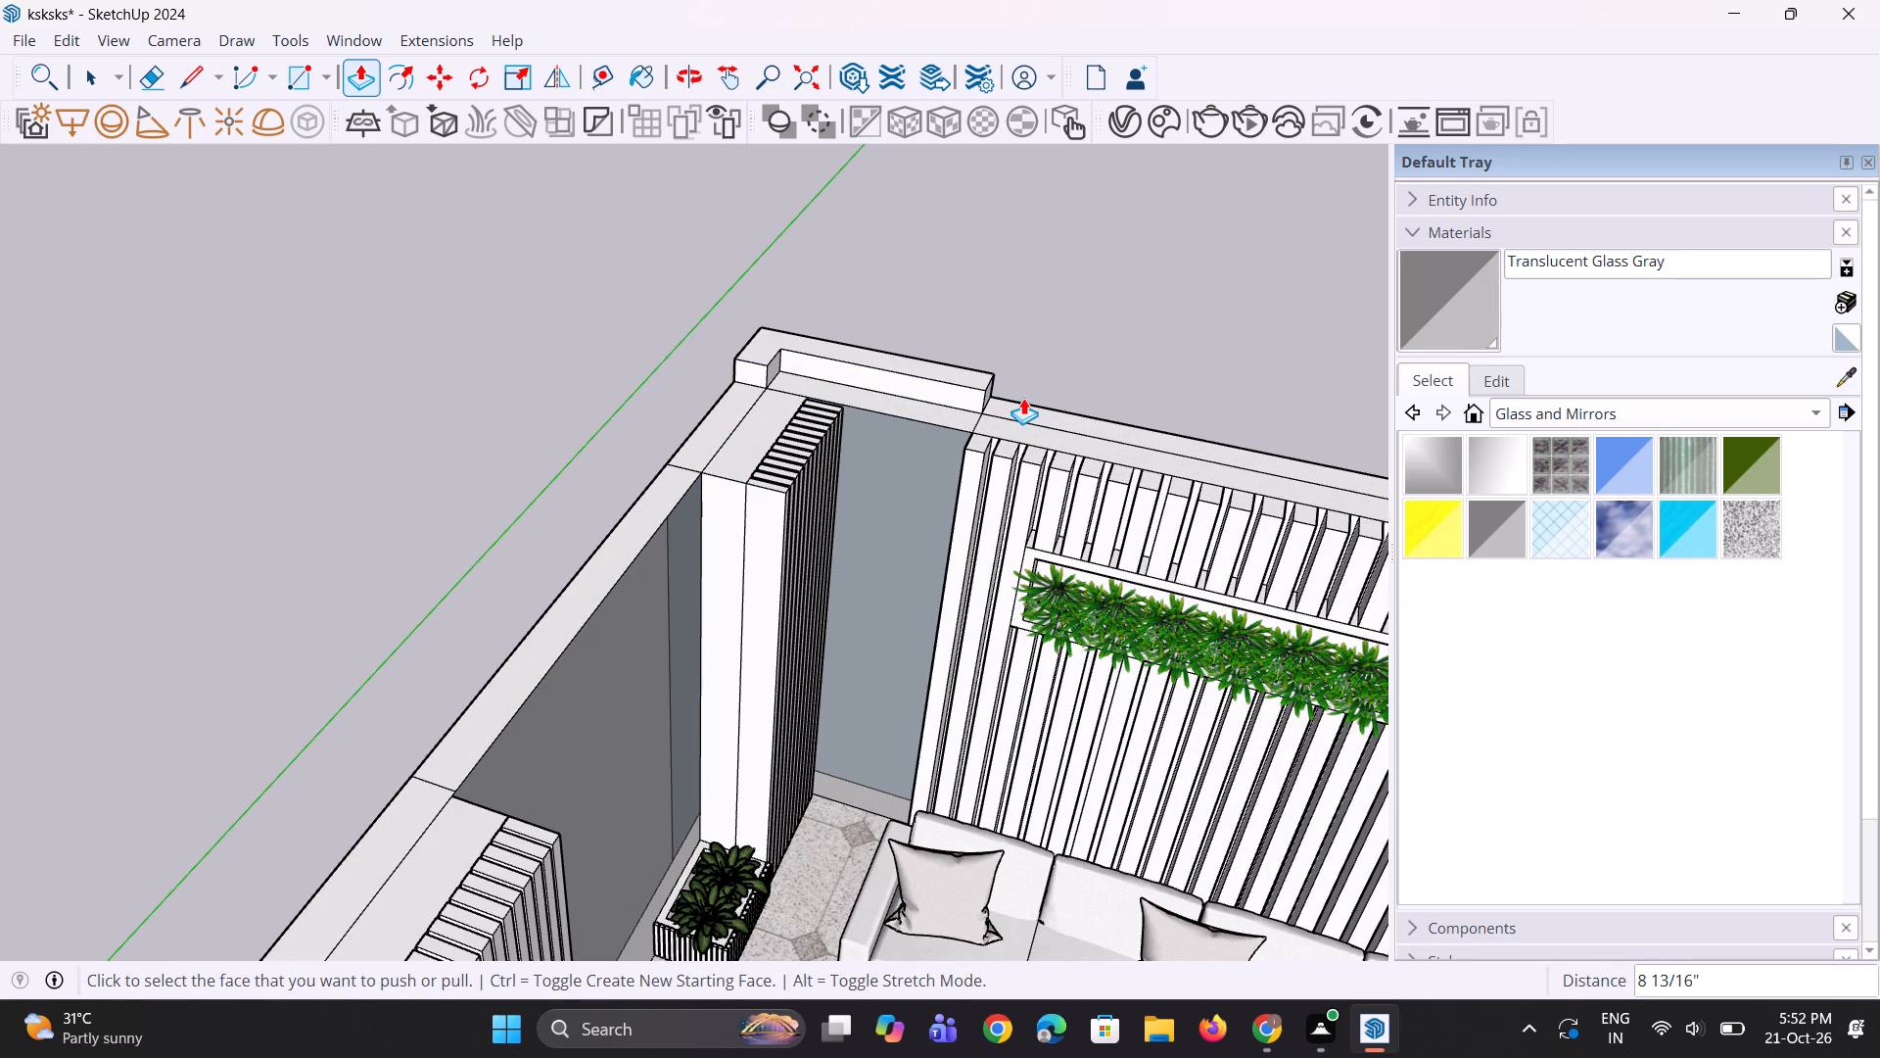
Repeat the same lift on the remaining wall-top sections above the sofa wall, behind both slatted columns and above the other glazing.
double_click(1023, 411)
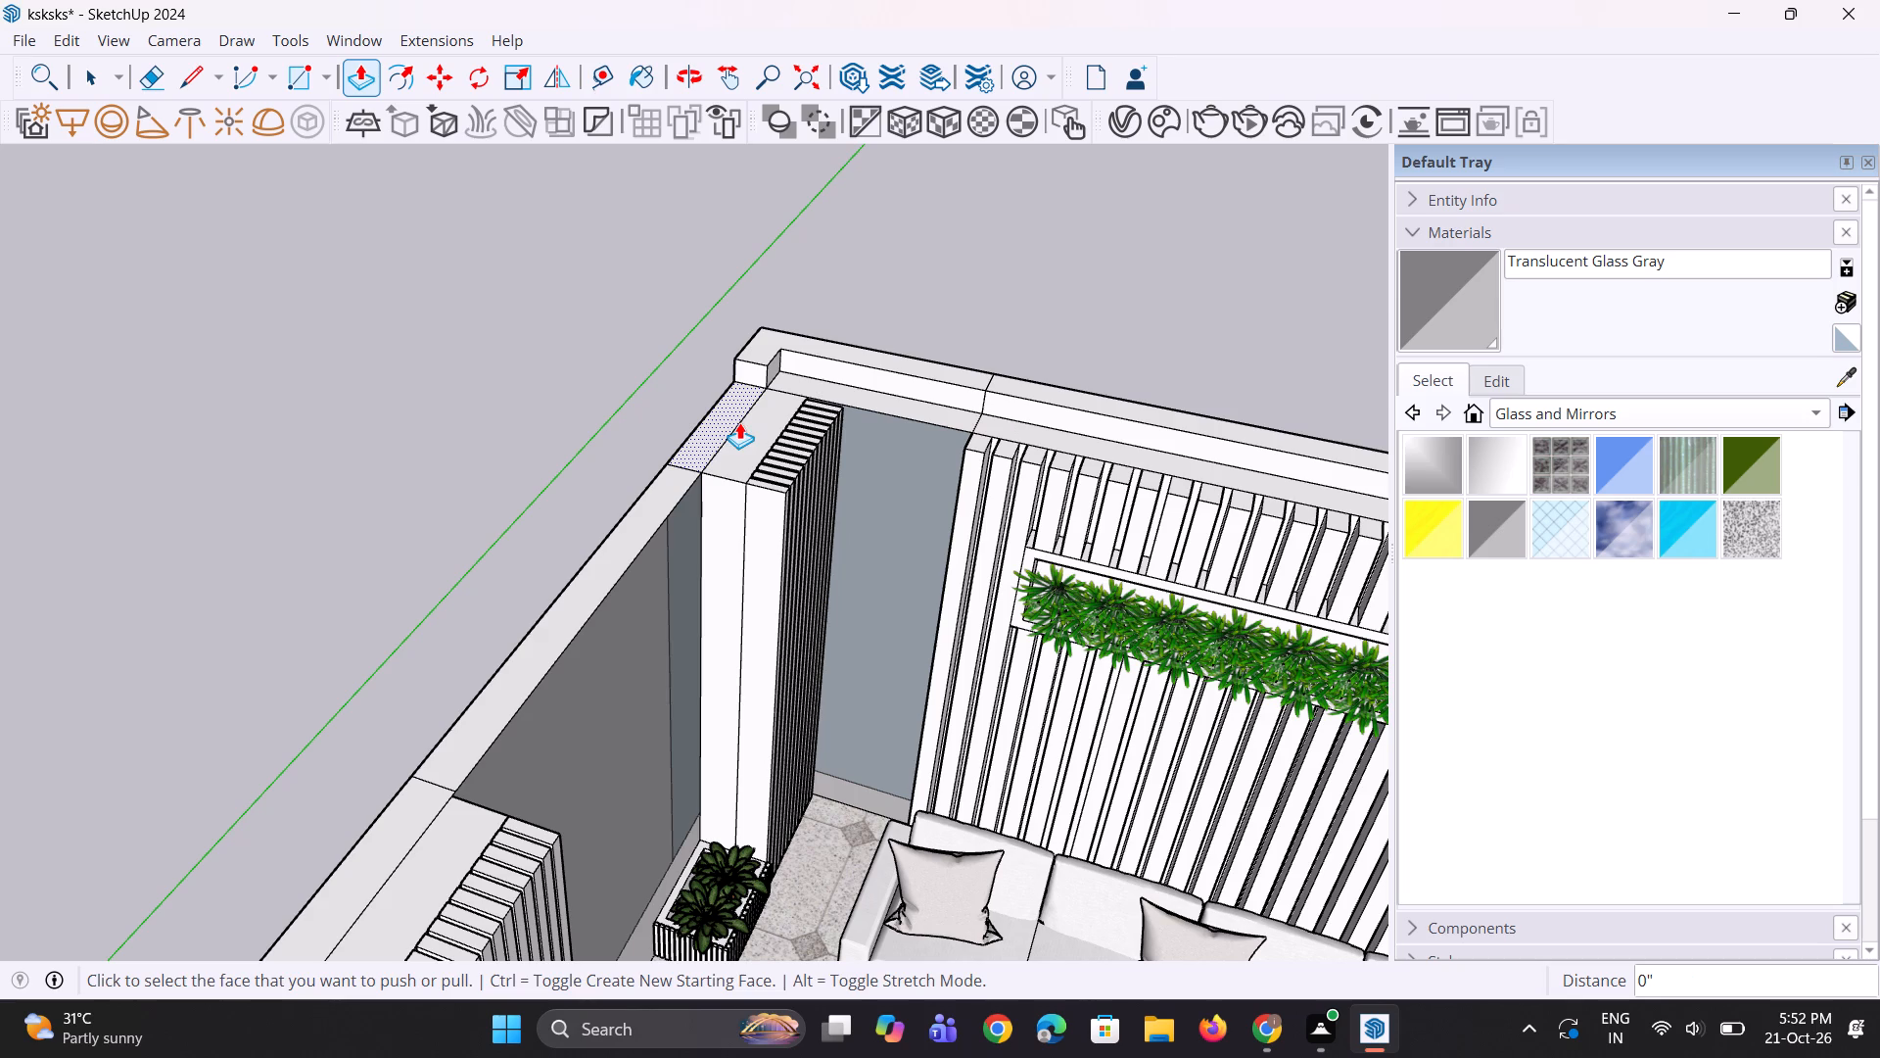
double_click(732, 422)
double_click(674, 492)
scroll(673, 496, down, 1)
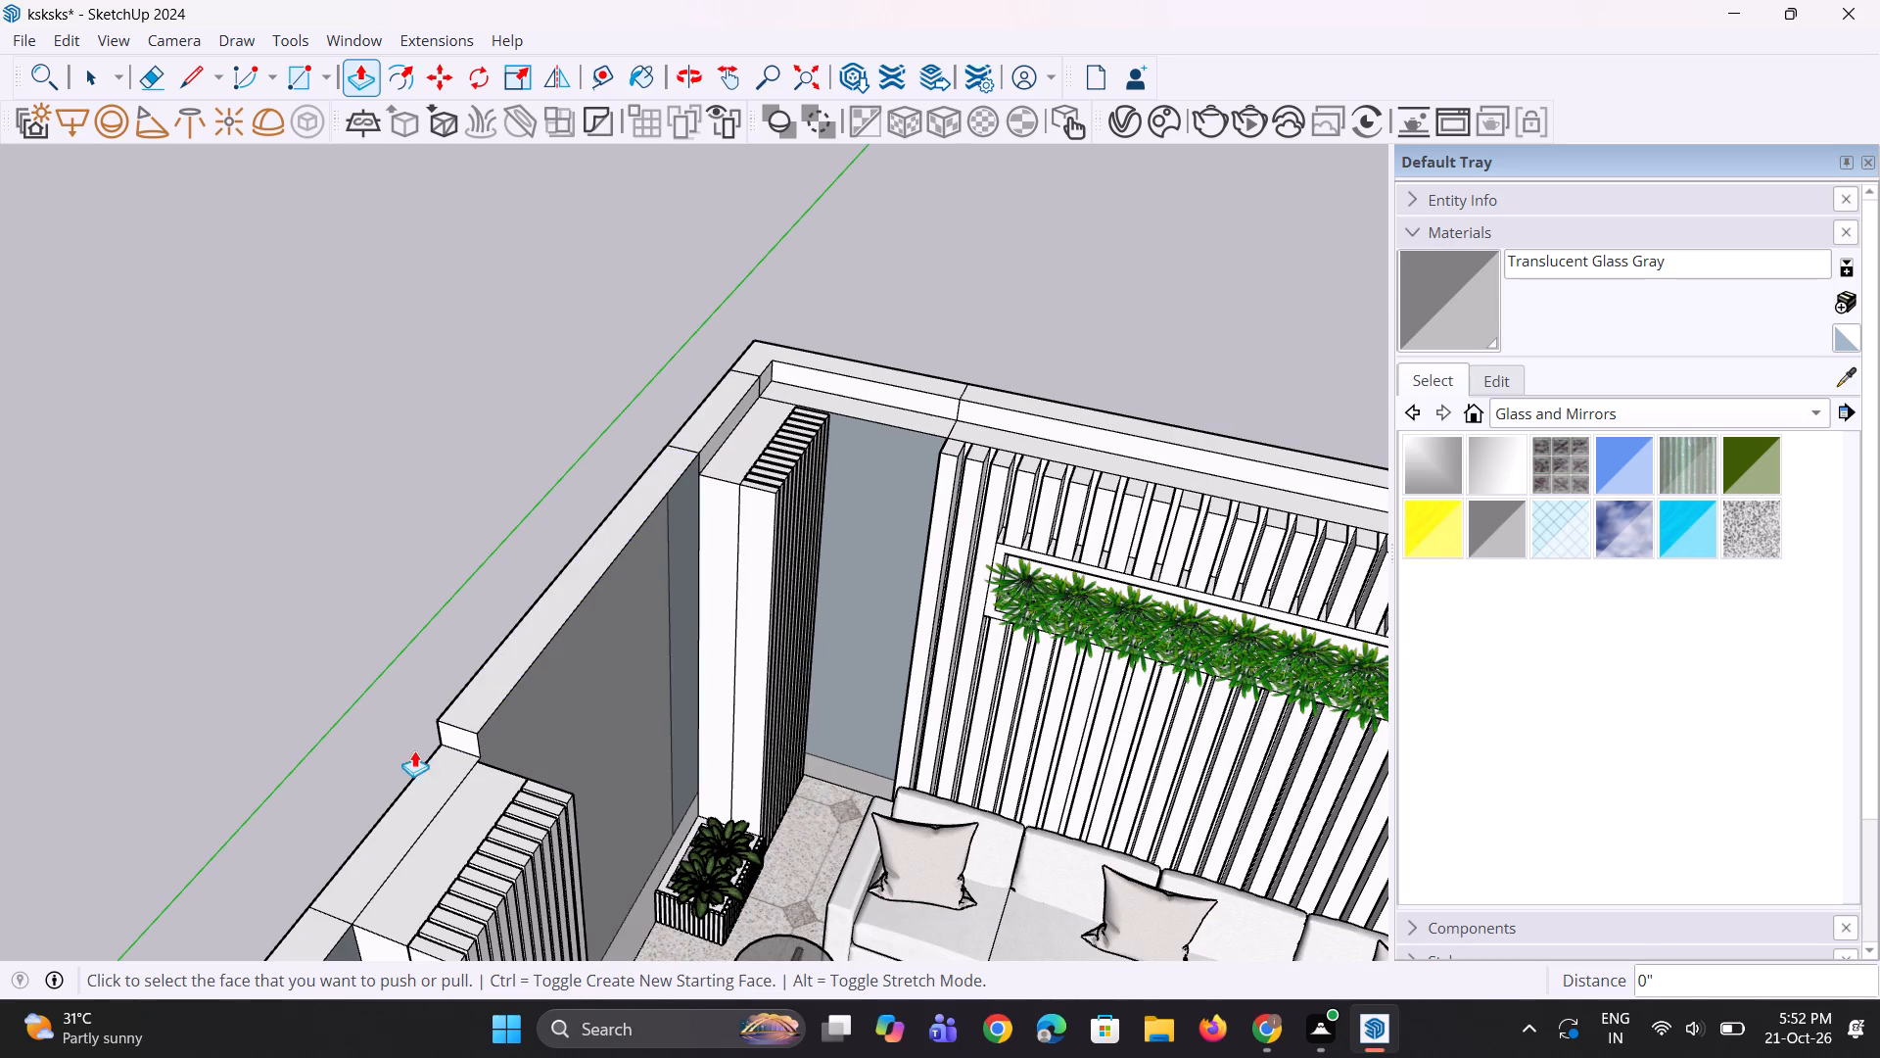
double_click(431, 802)
scroll(552, 512, down, 9)
scroll(446, 690, up, 3)
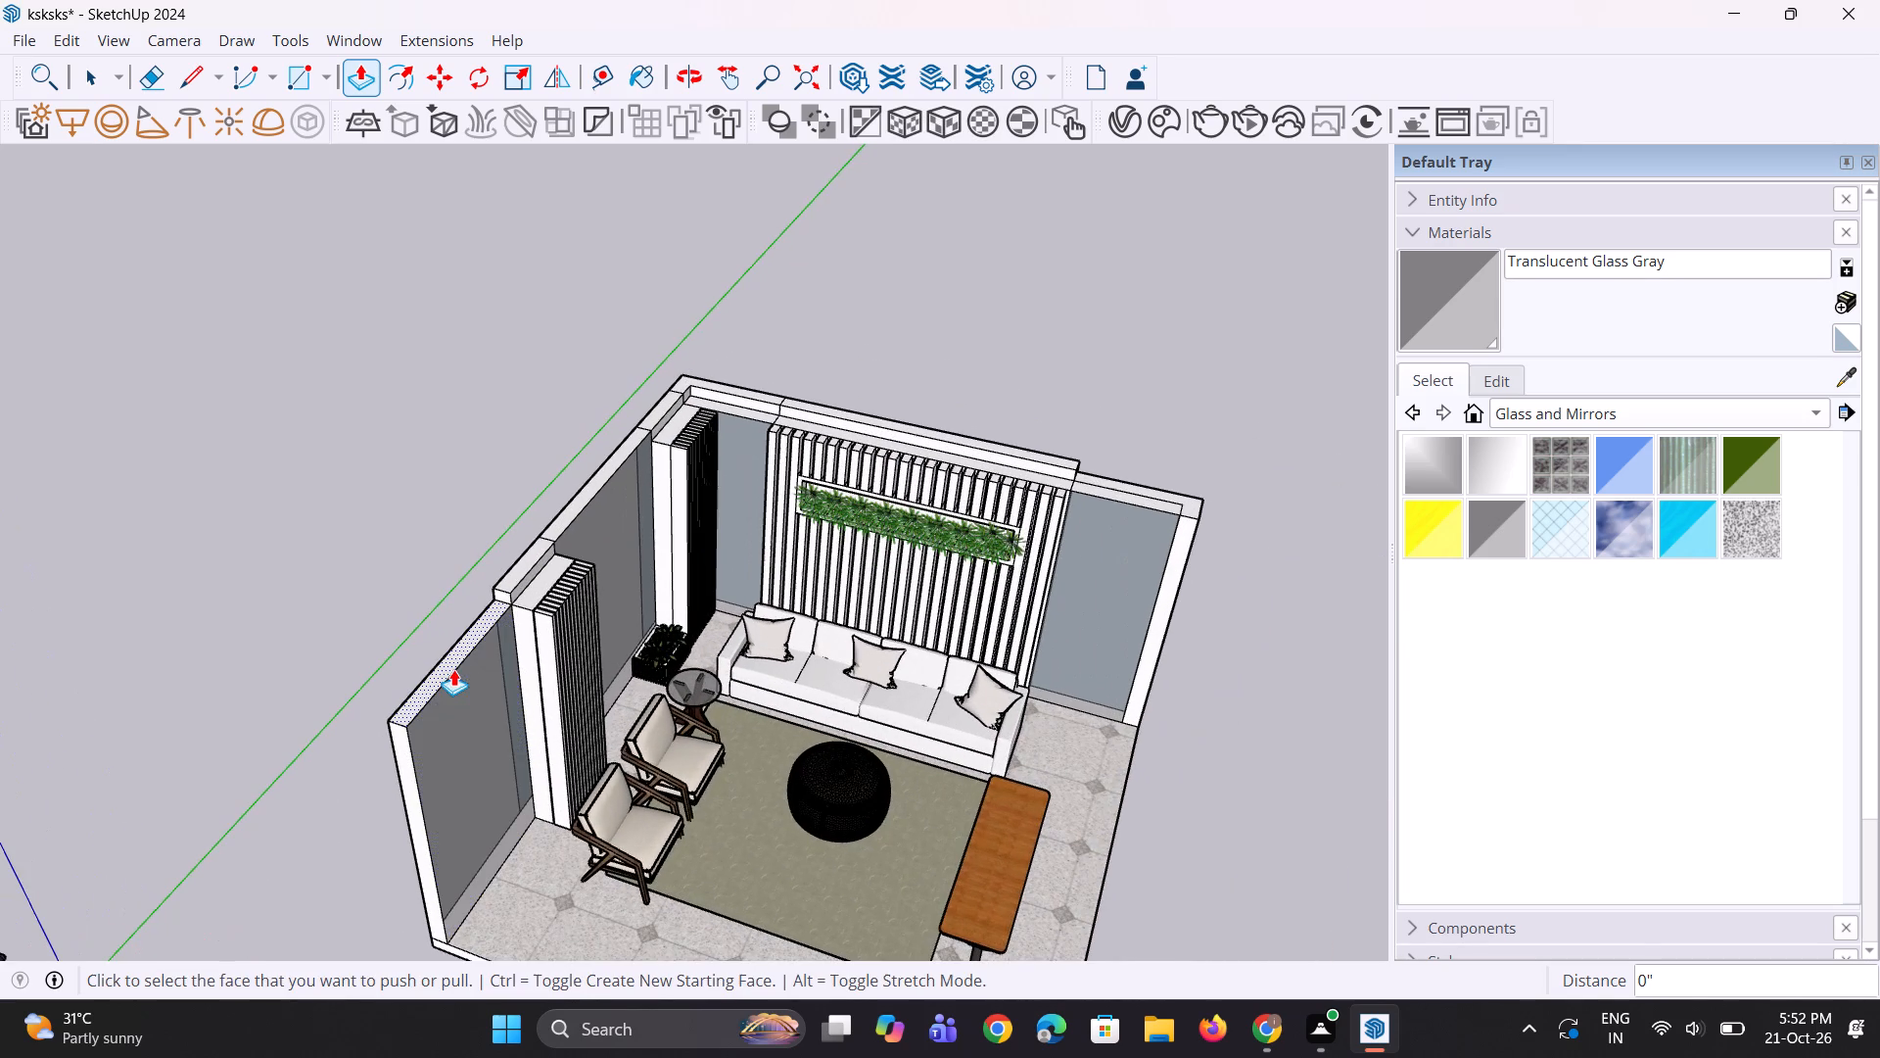
double_click(458, 664)
scroll(1142, 439, up, 4)
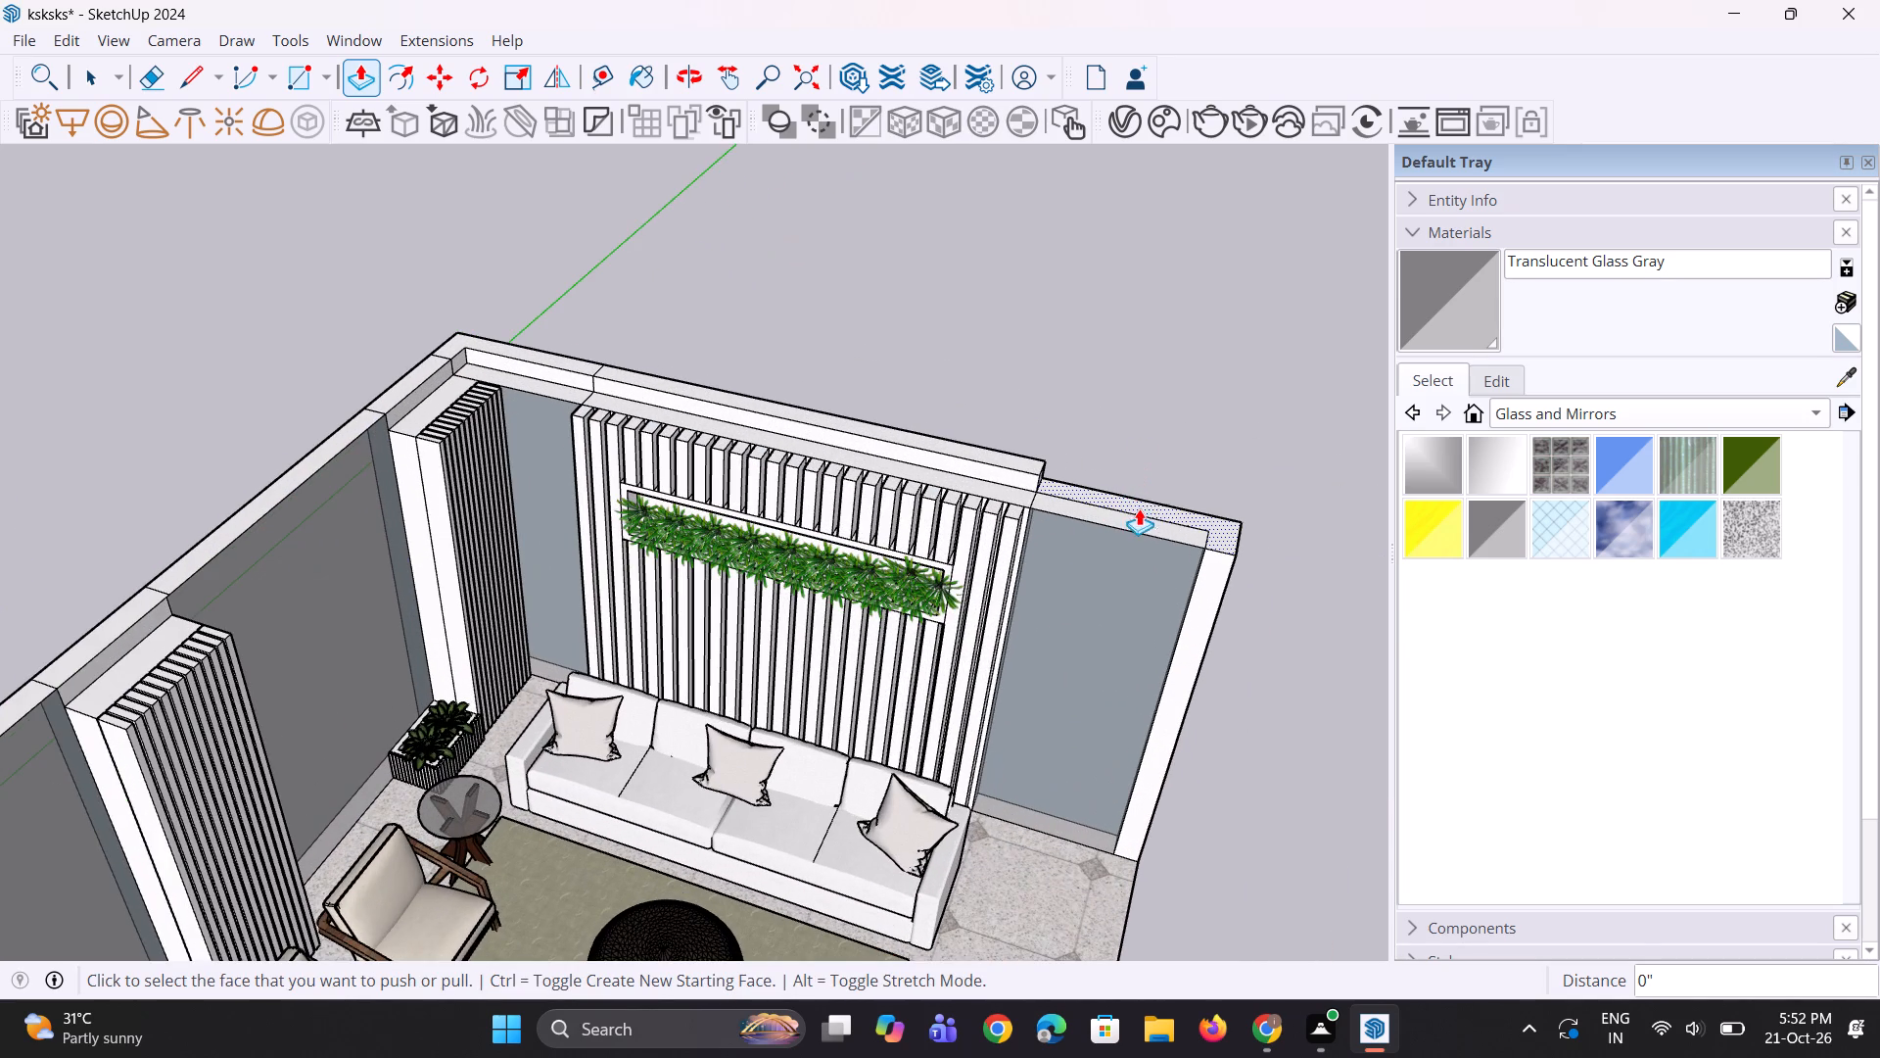
click(1173, 507)
click(1173, 507)
scroll(1036, 512, up, 1)
middle_drag(1036, 512, 1012, 449)
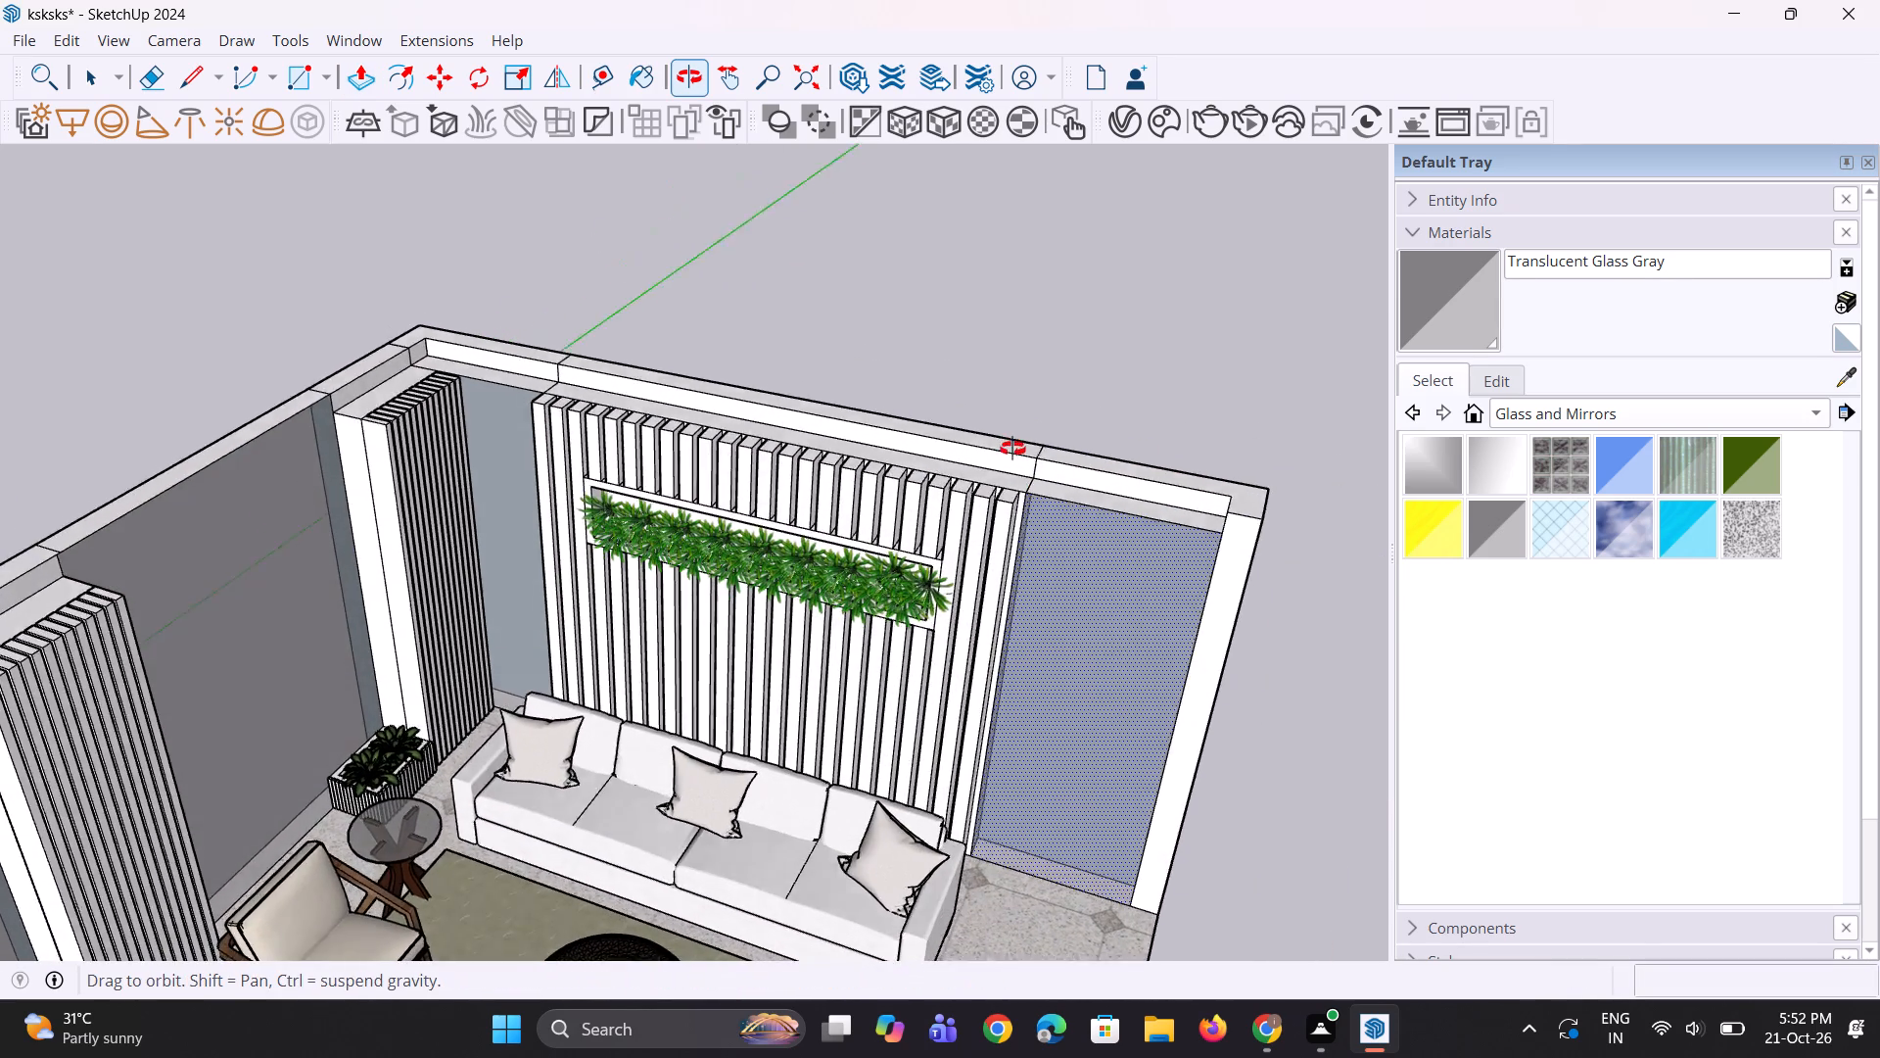
middle_drag(1012, 449, 1103, 471)
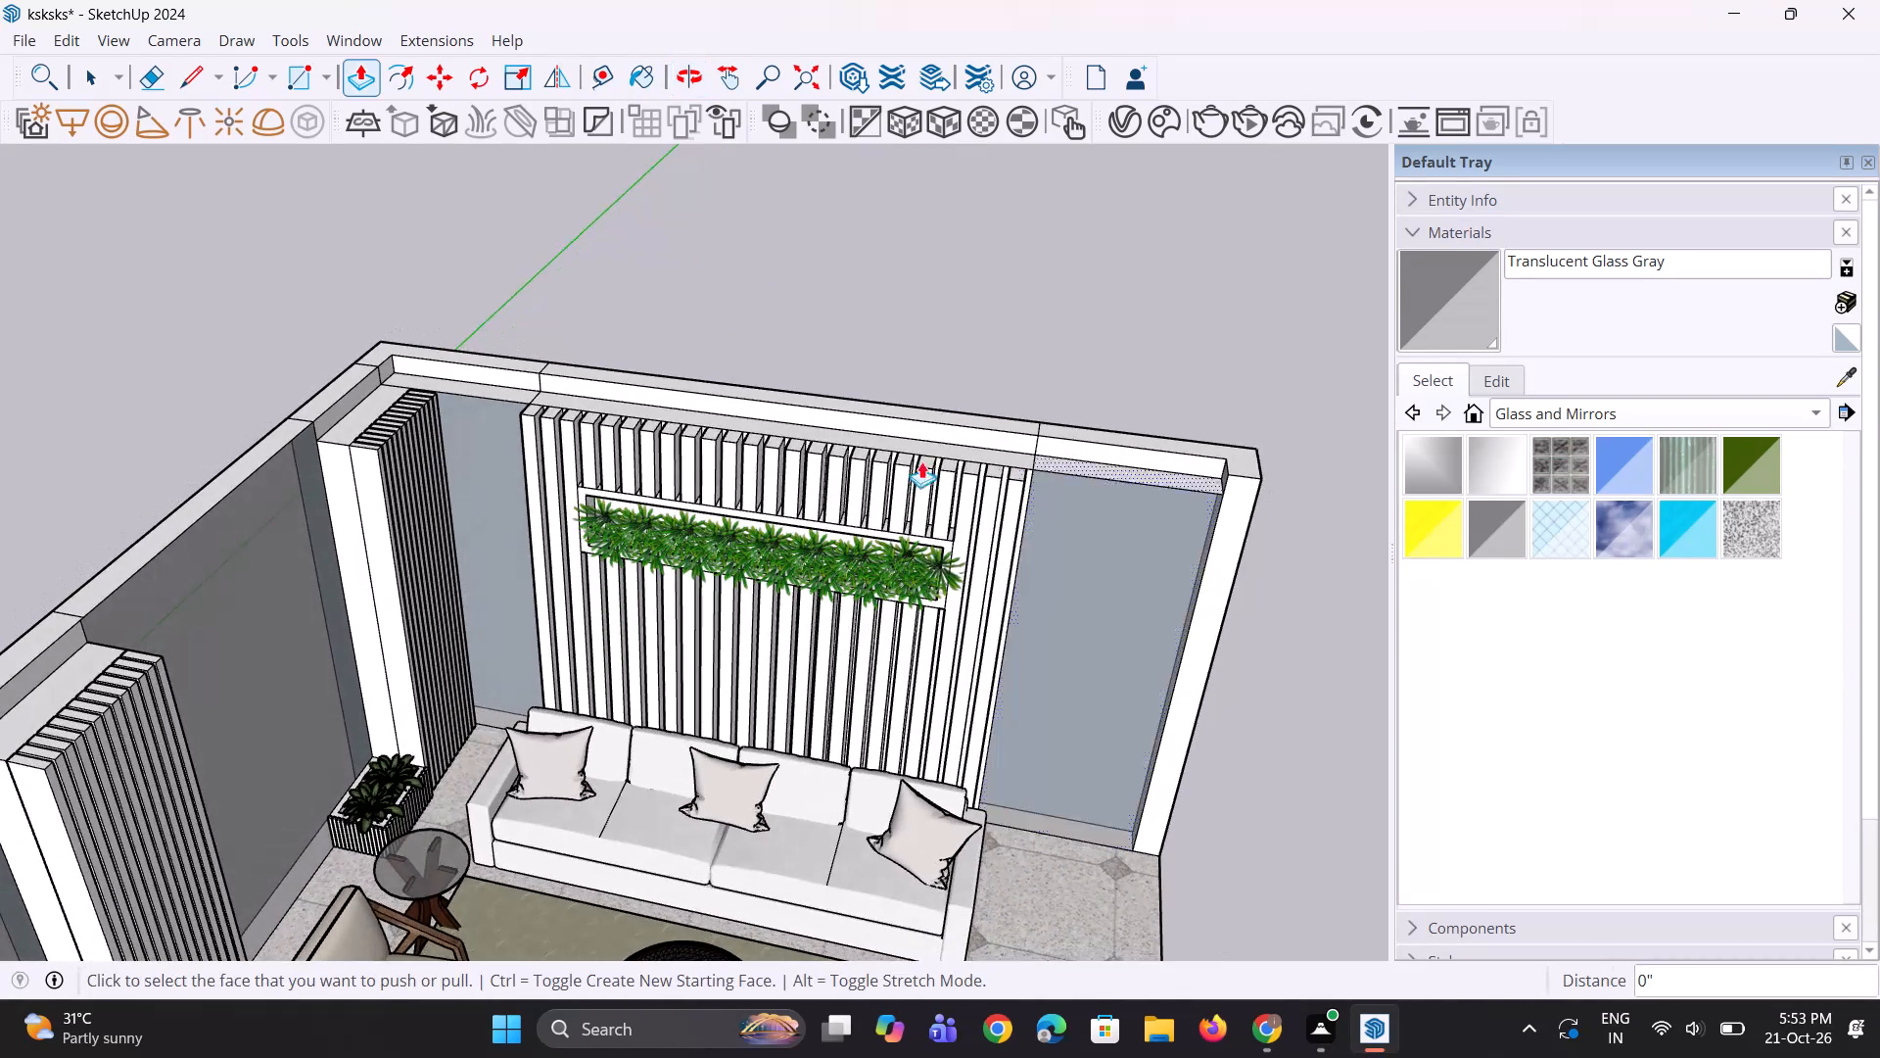
Draw a vertical rotated rectangle 9" high along the full outer top edge of the sofa wall.
scroll(749, 459, down, 3)
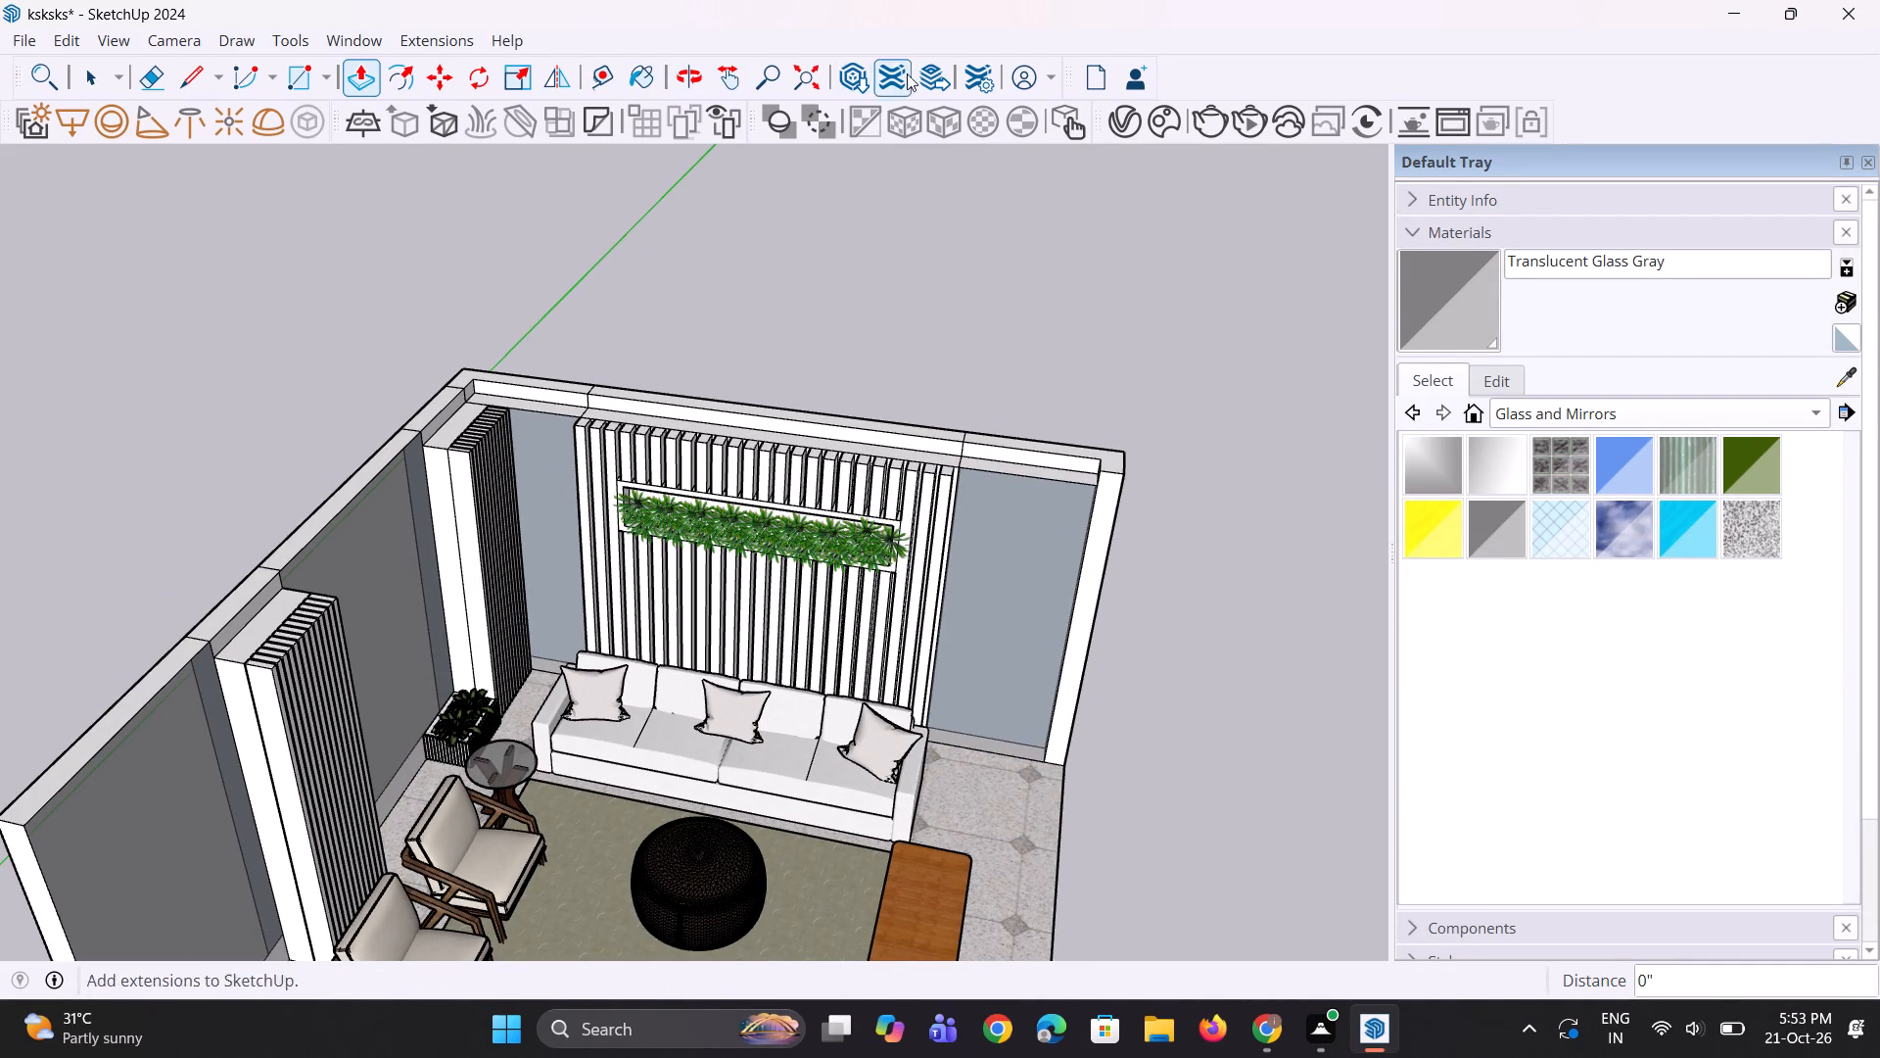
click(330, 81)
click(344, 136)
scroll(532, 292, up, 3)
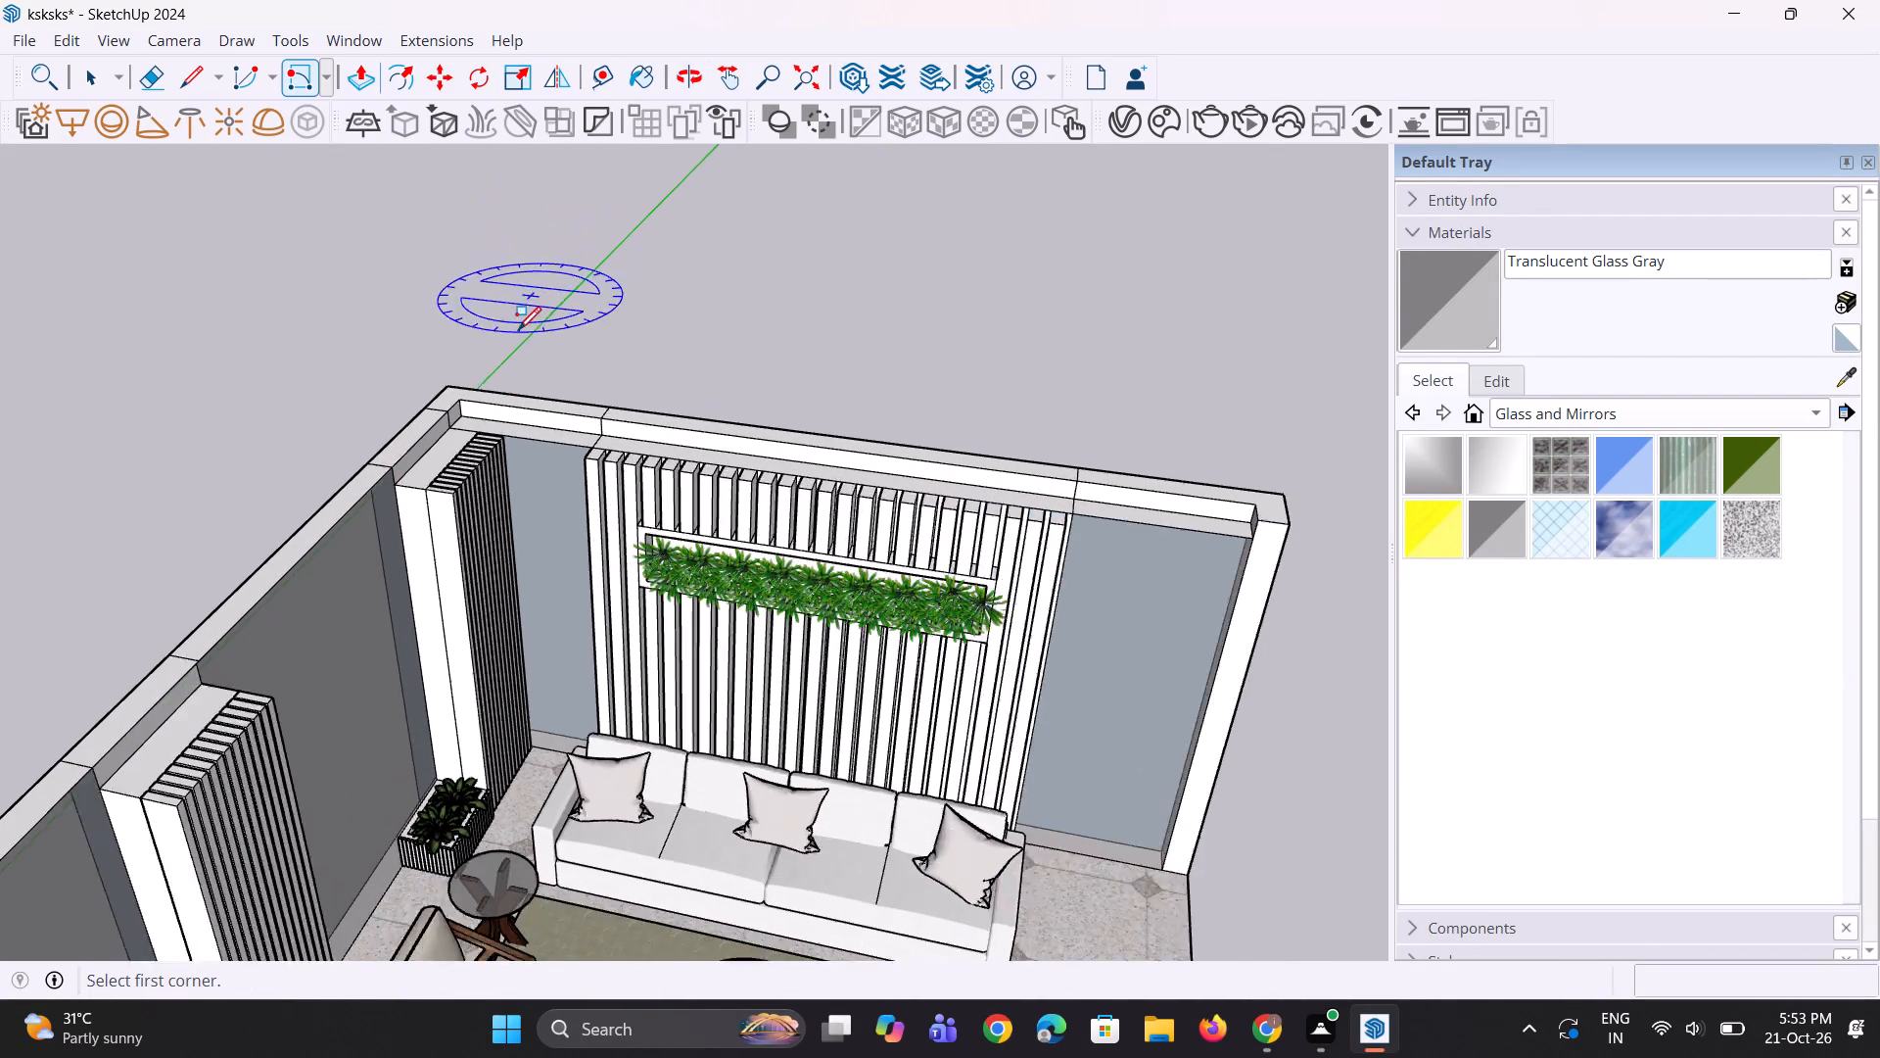
scroll(492, 392, up, 2)
click(428, 402)
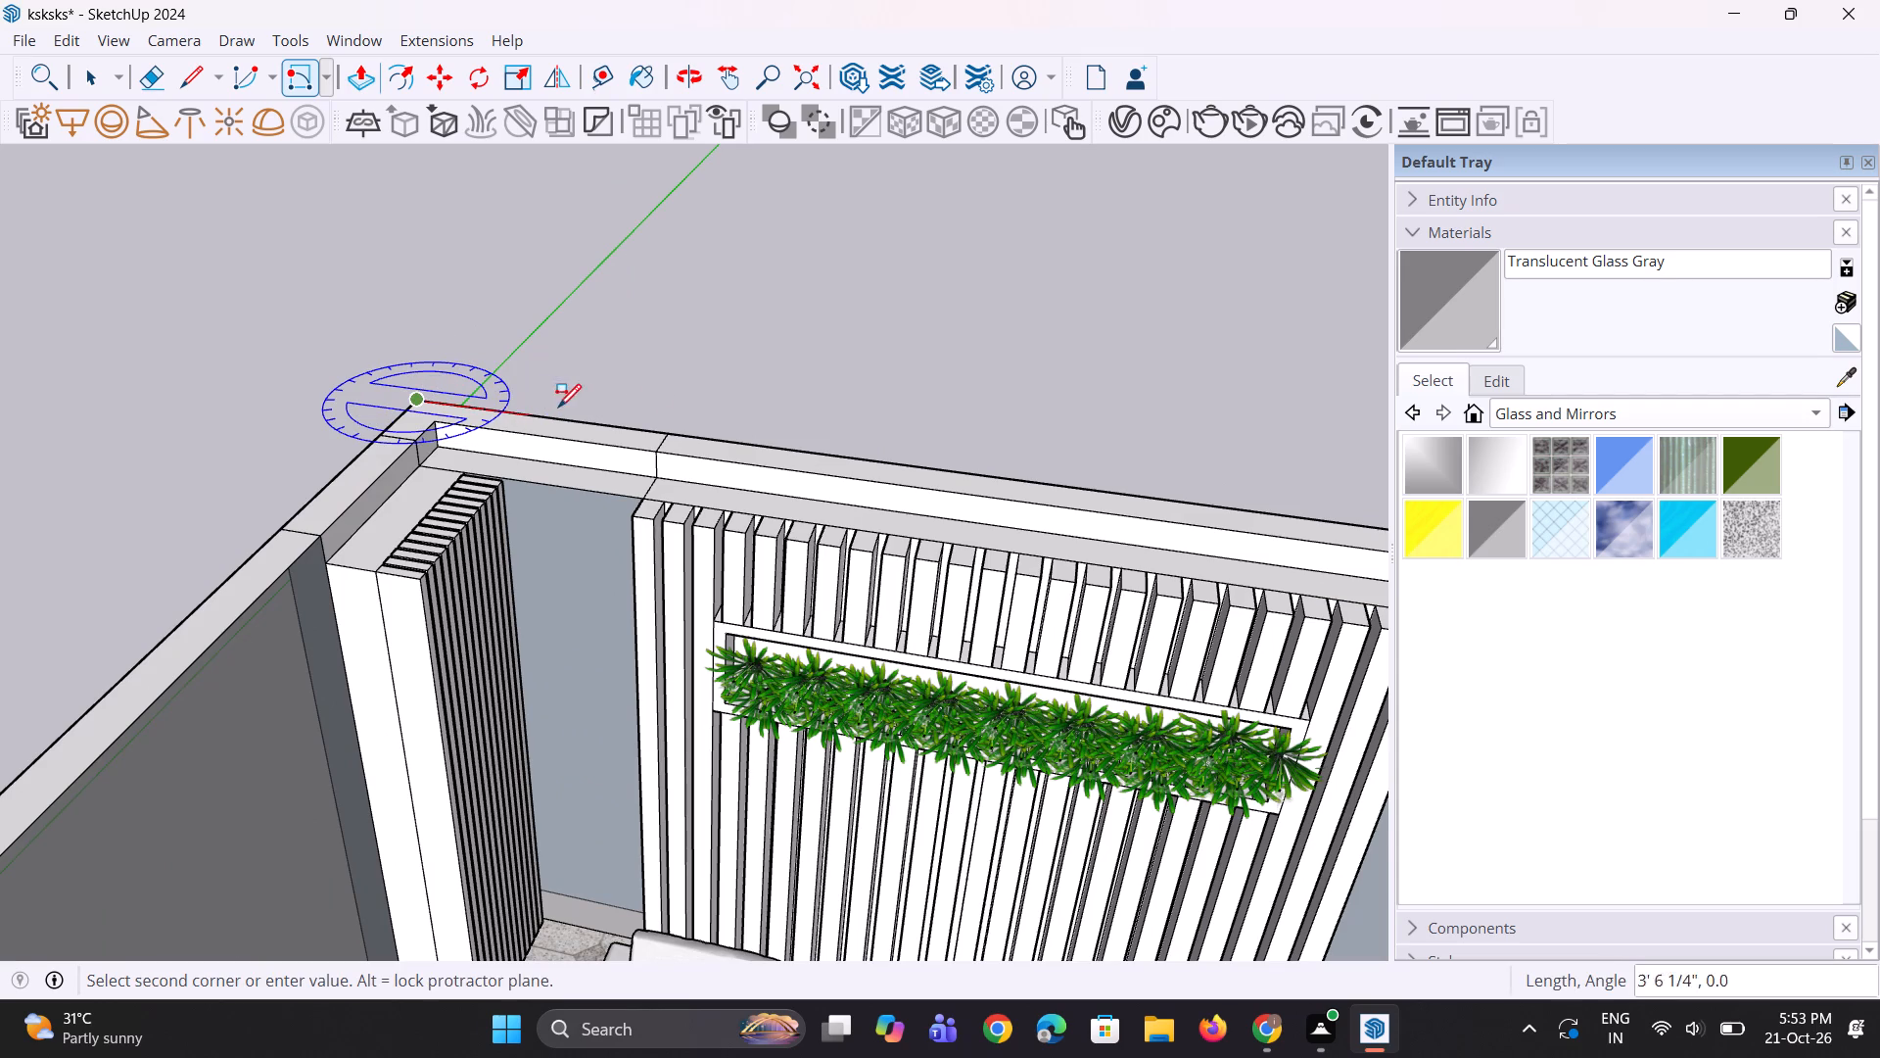
scroll(649, 418, down, 4)
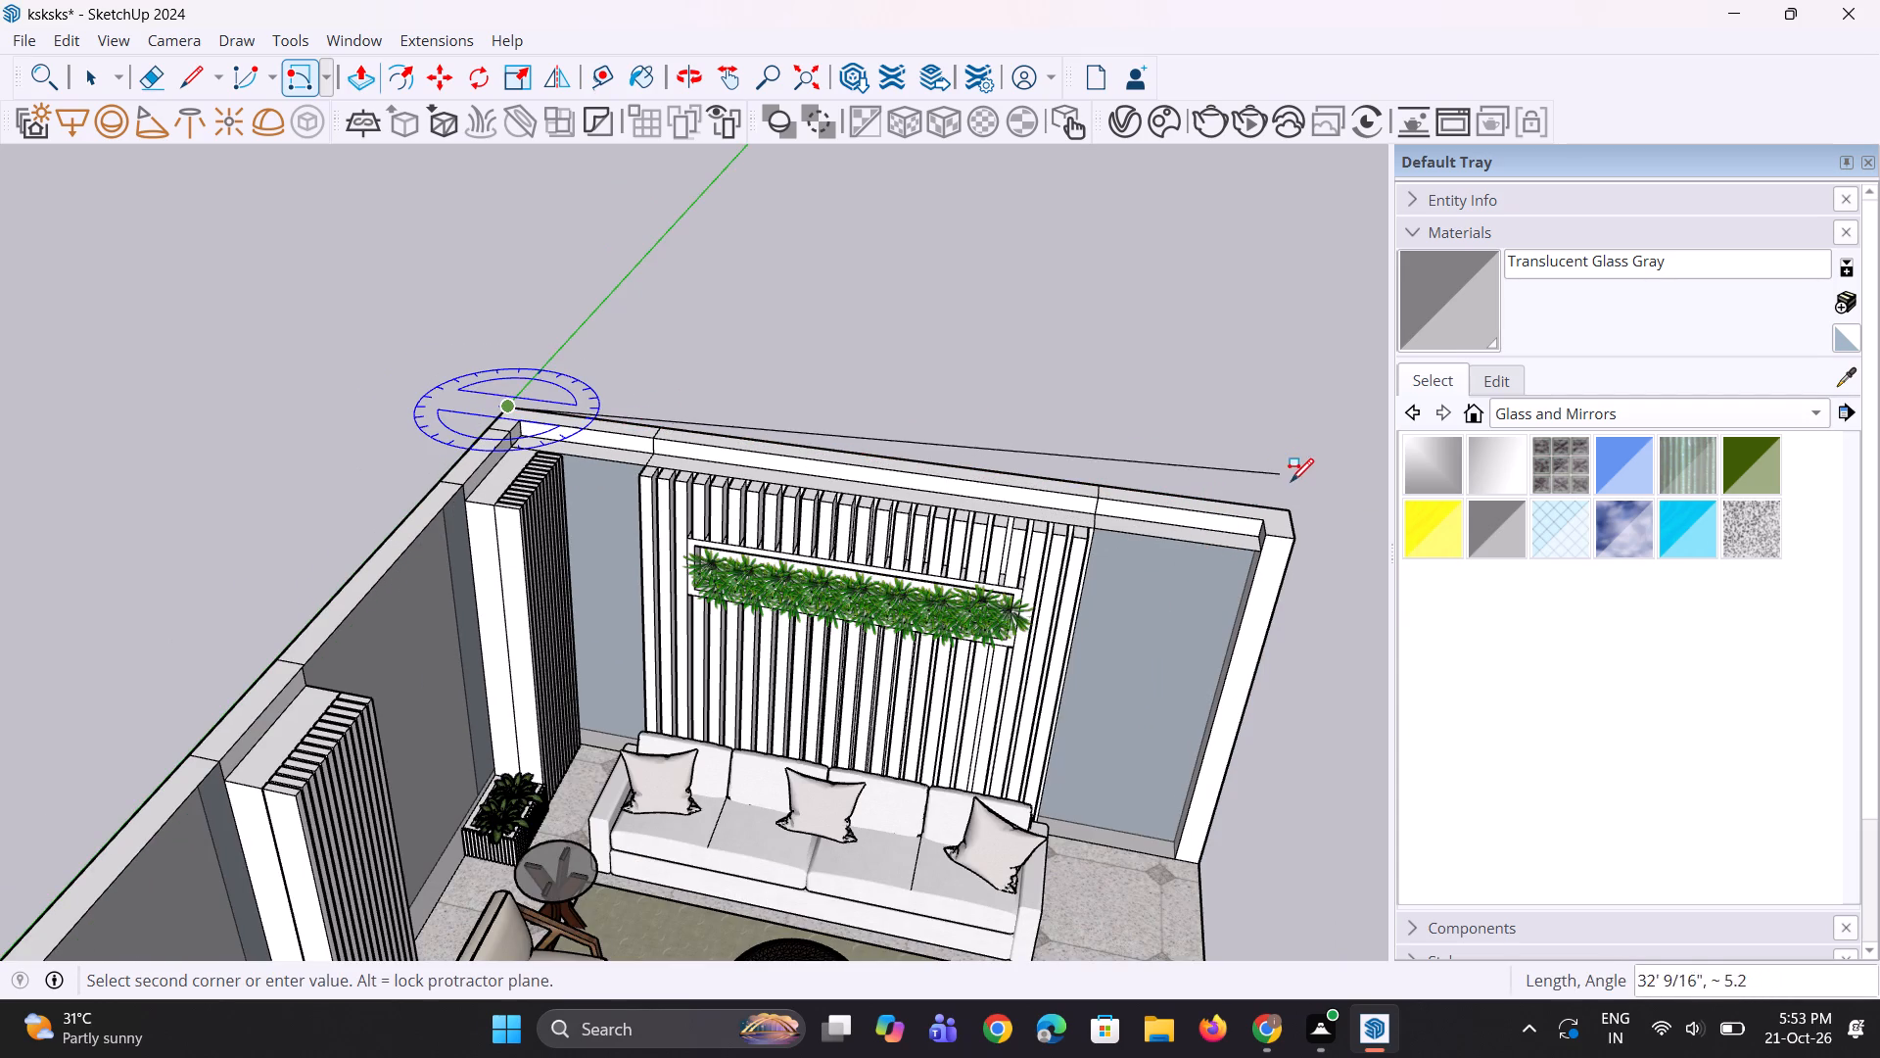
click(1289, 508)
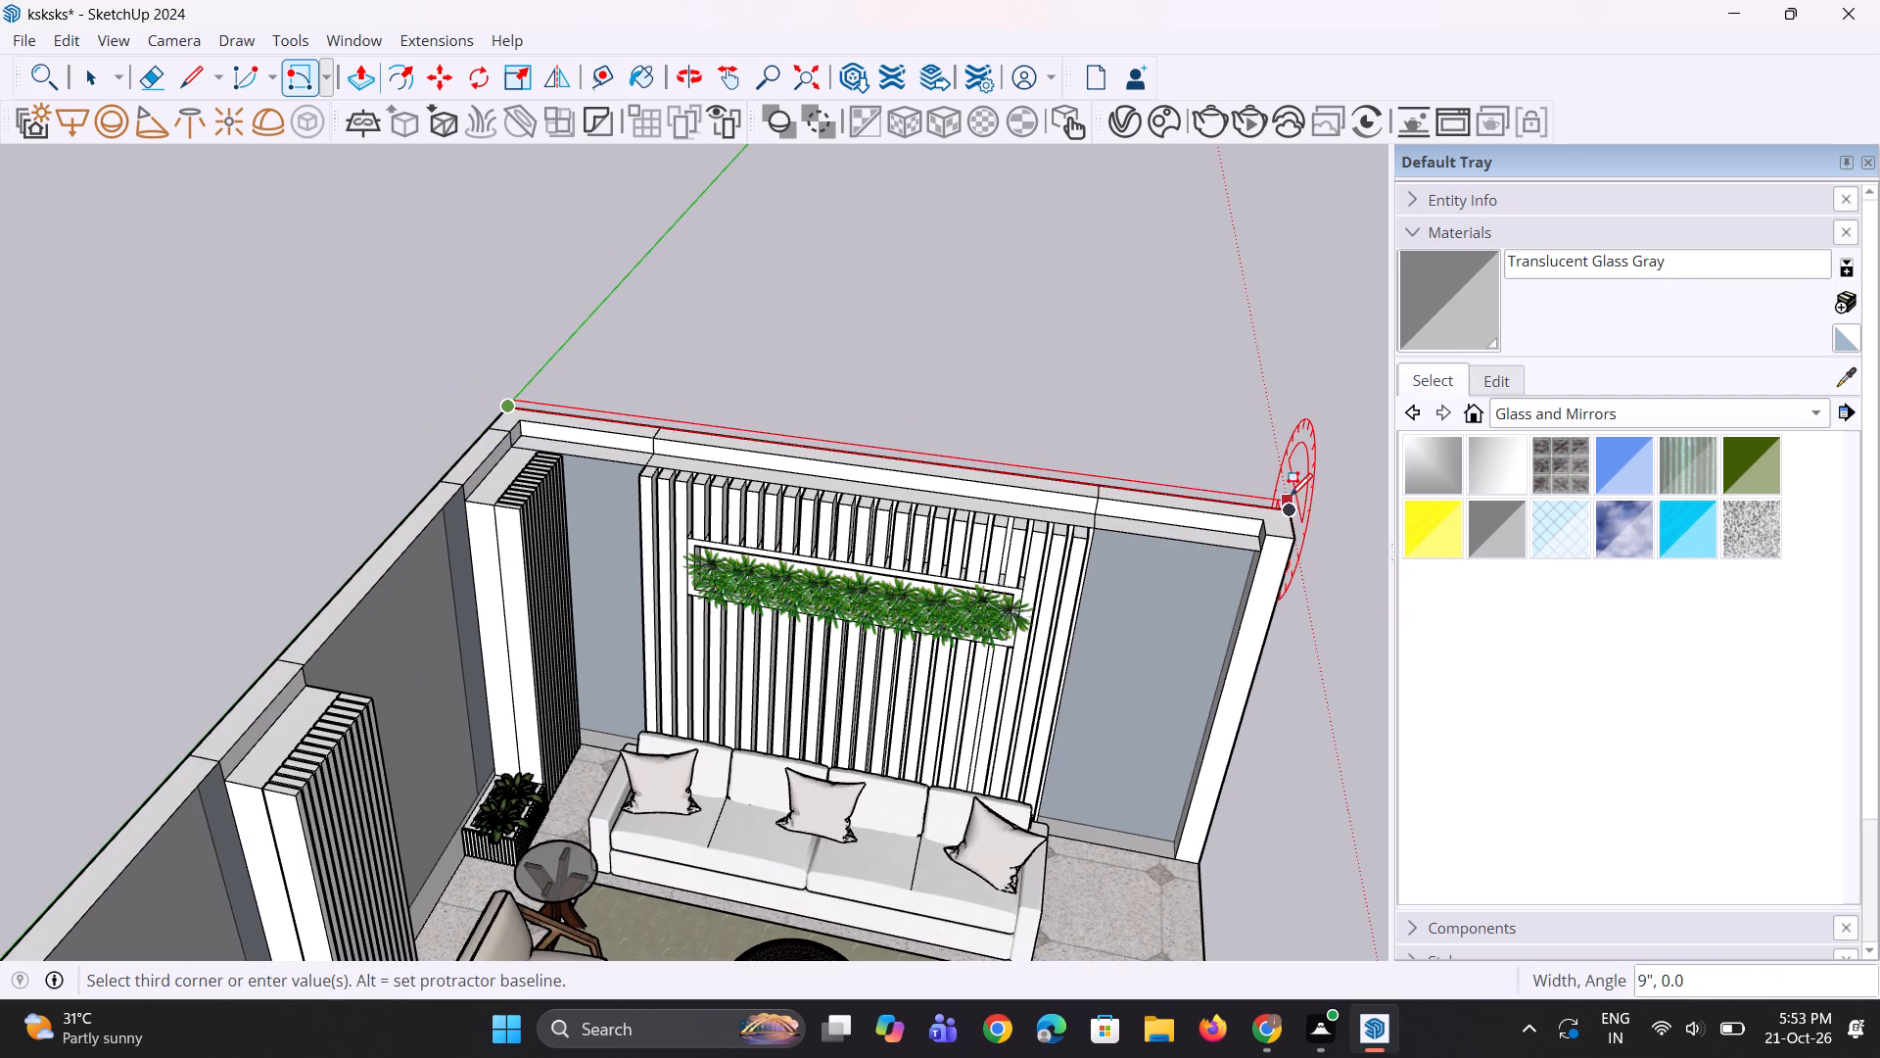
middle_drag(1275, 474, 824, 520)
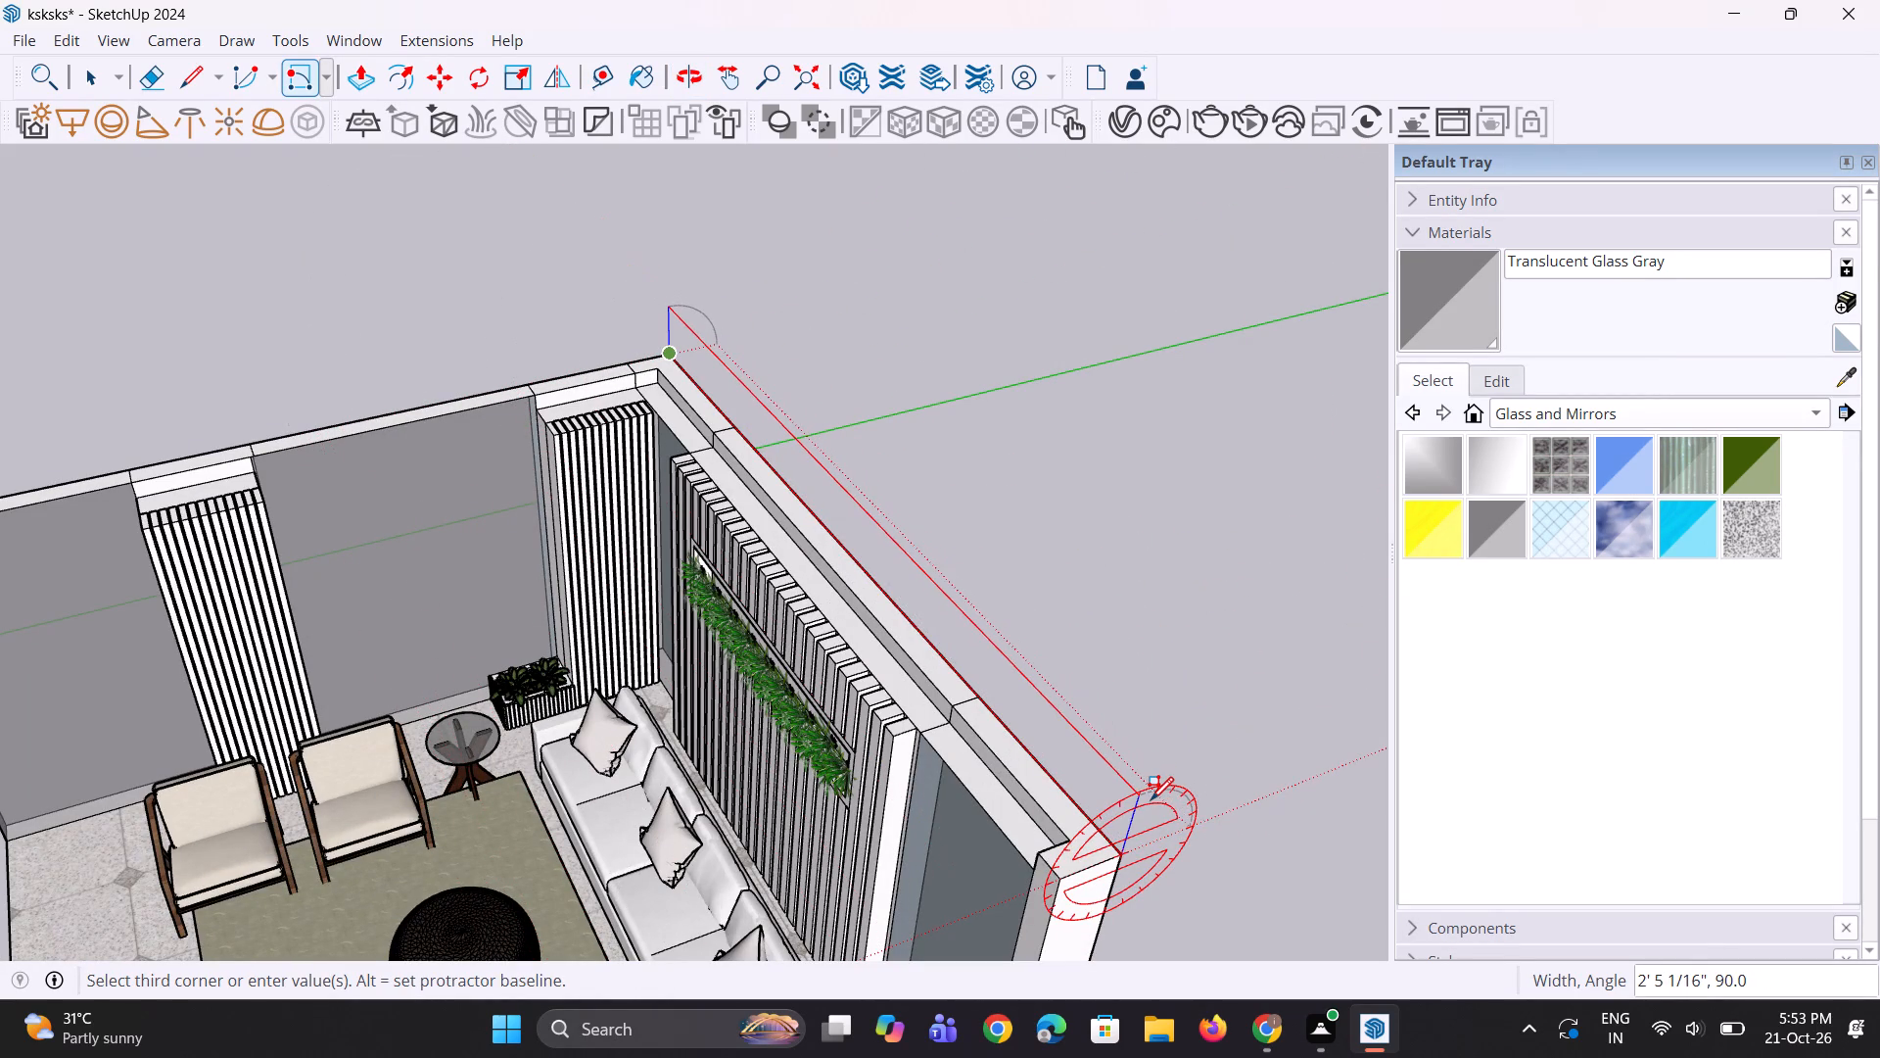
text(9")
key(Return)
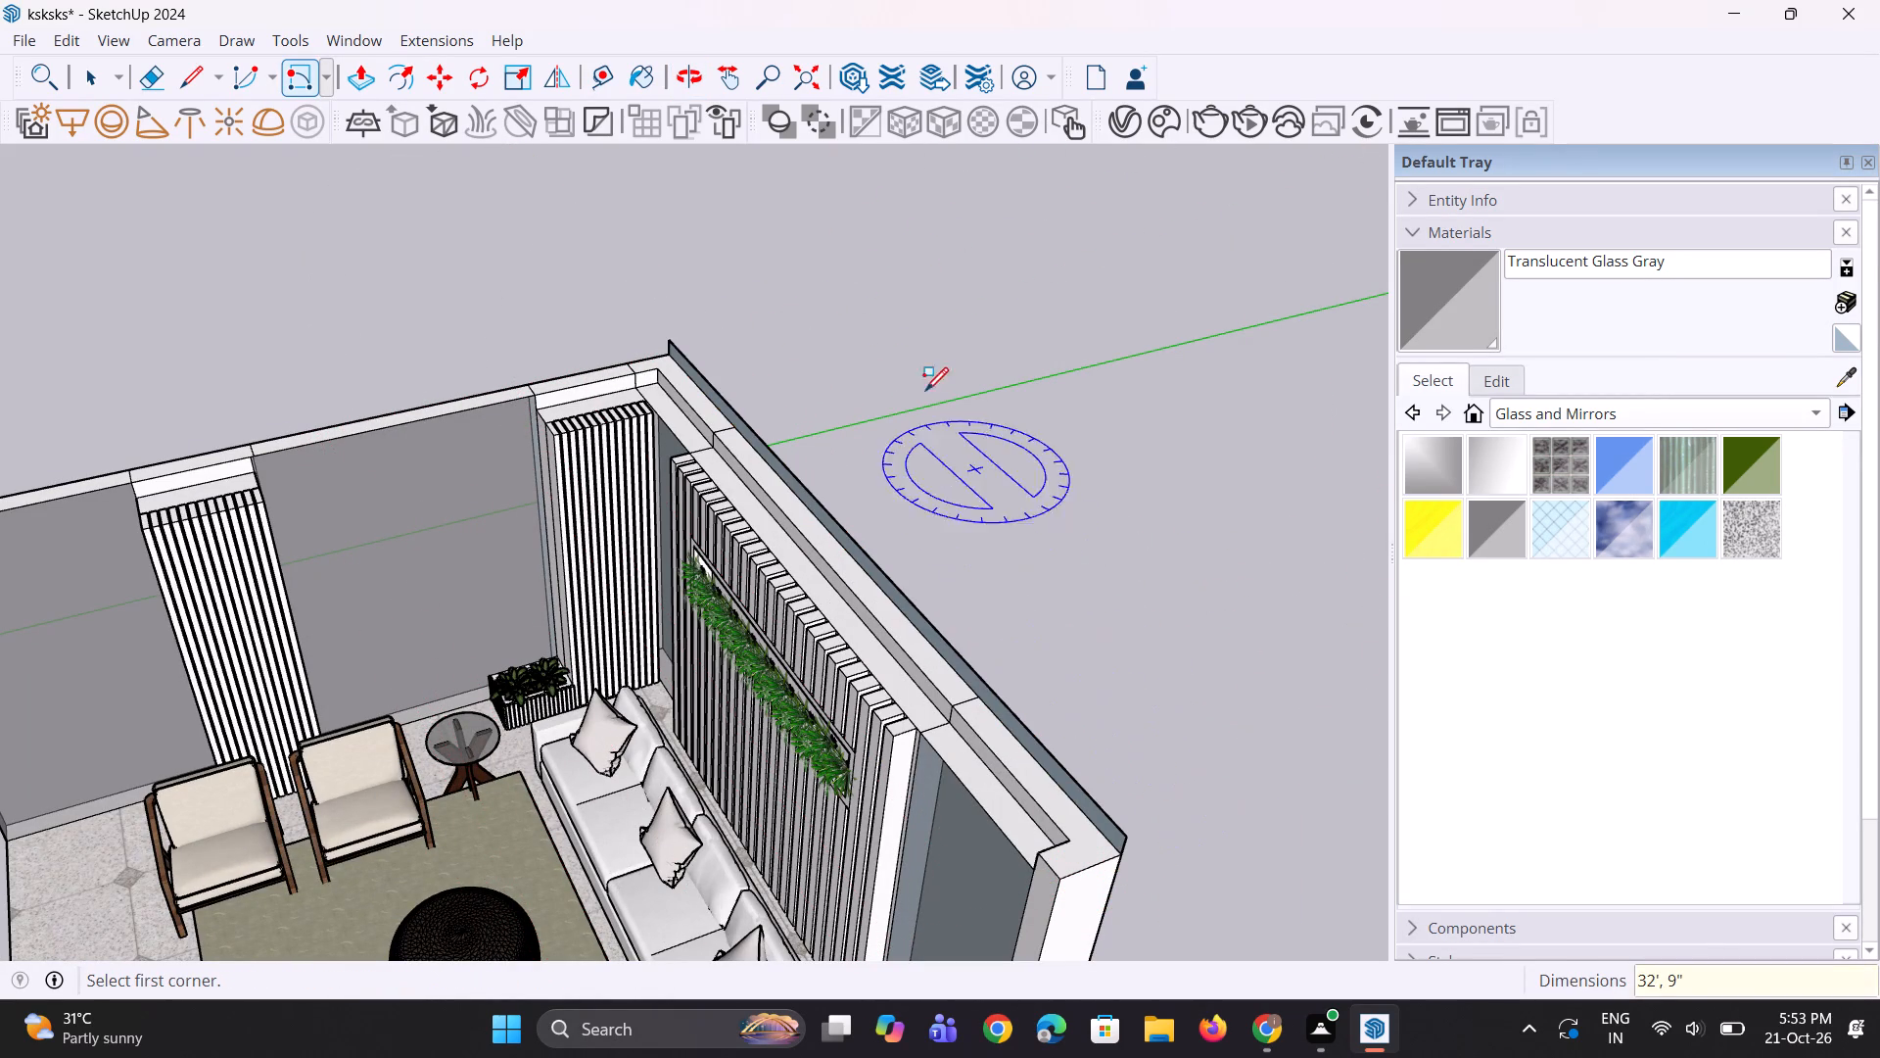
scroll(824, 376, down, 3)
middle_drag(902, 447, 1010, 397)
key(Escape)
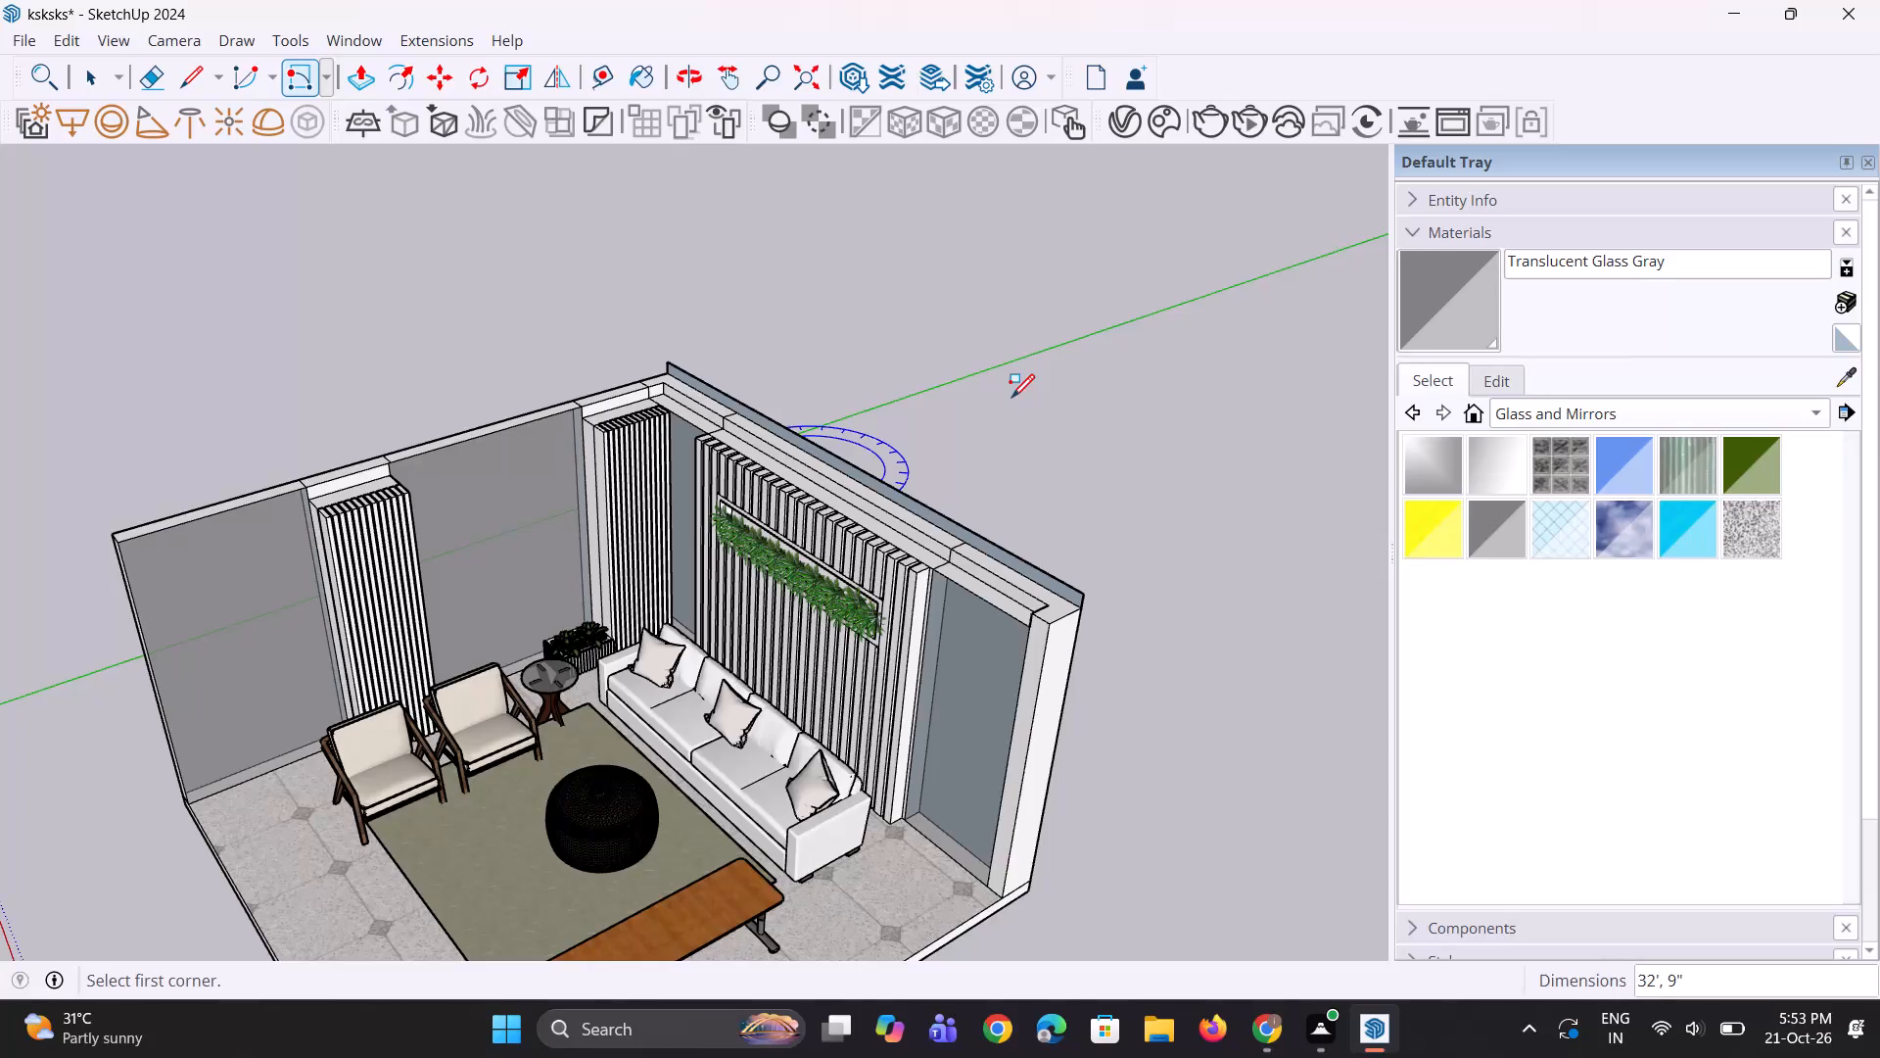
key(space)
key(space)
key(space)
key(space)
Push/Pull the vertical 9" face across the room to the floor's front corner to form the ceiling slab.
scroll(907, 567, up, 3)
key(p)
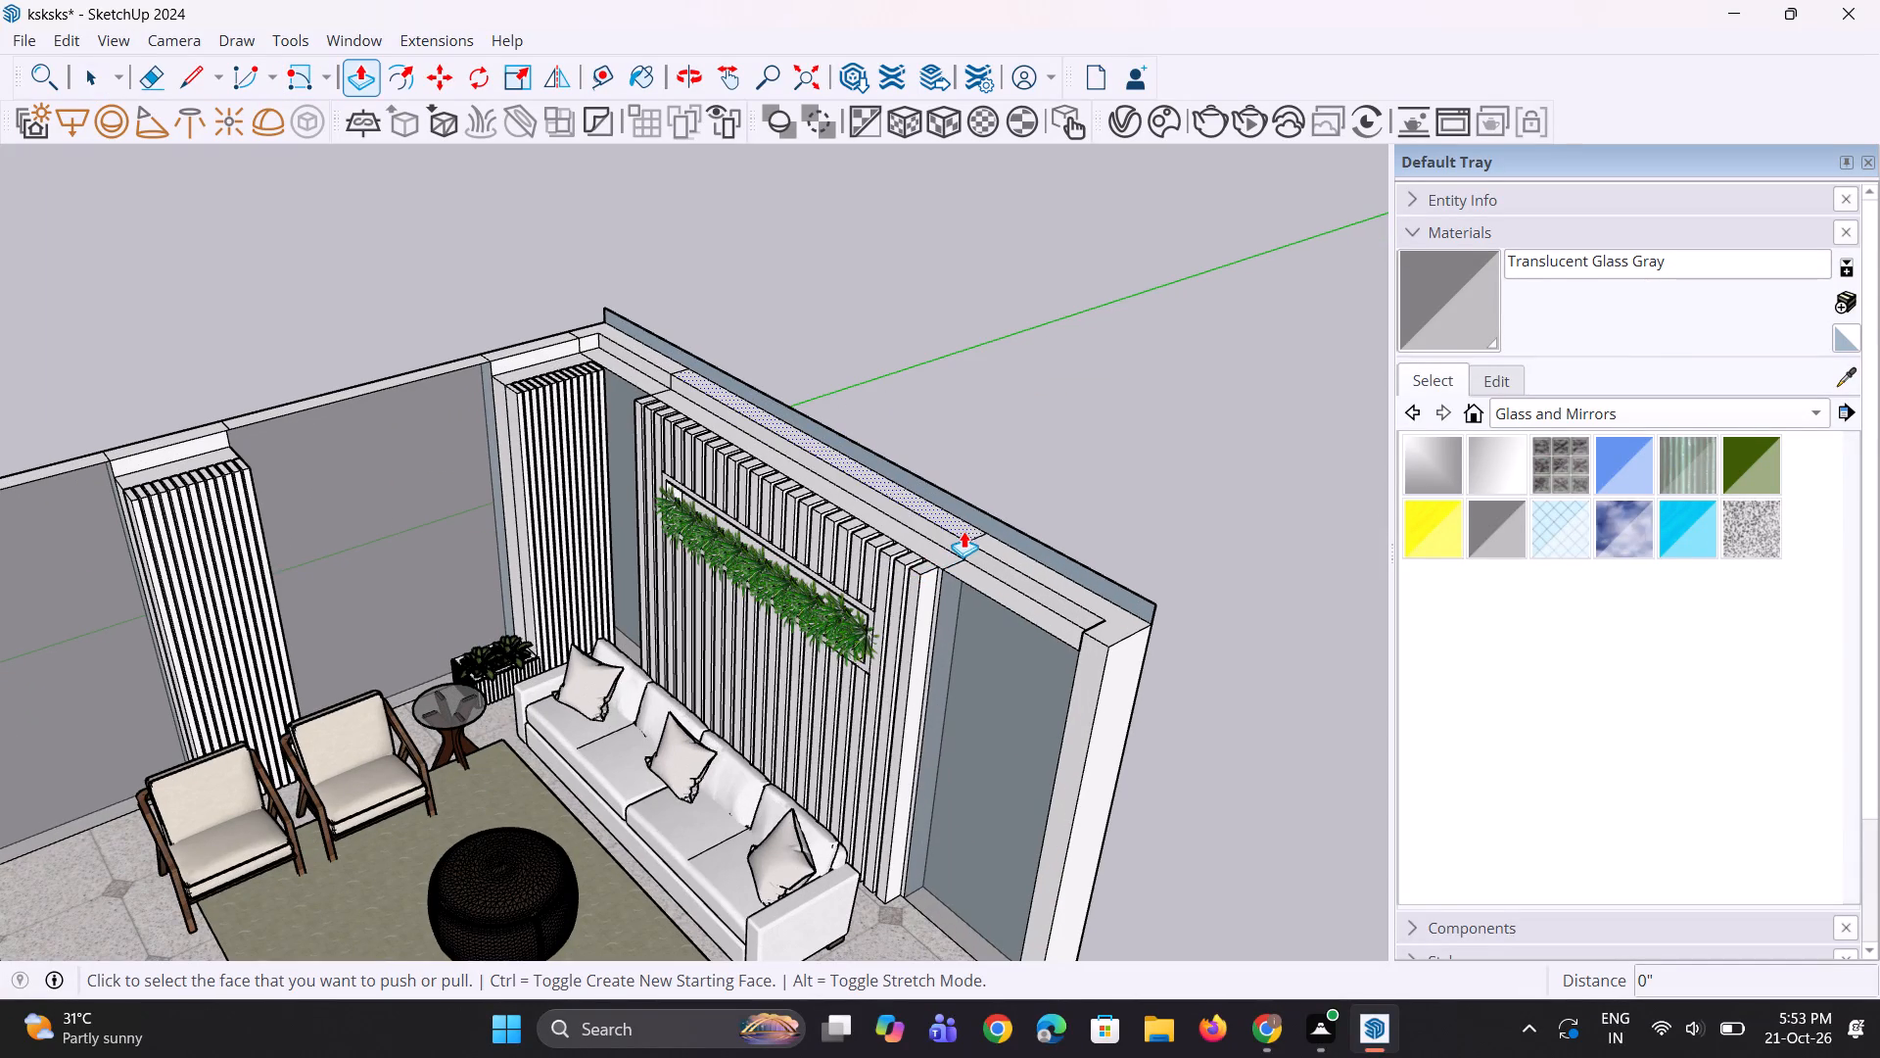
click(970, 523)
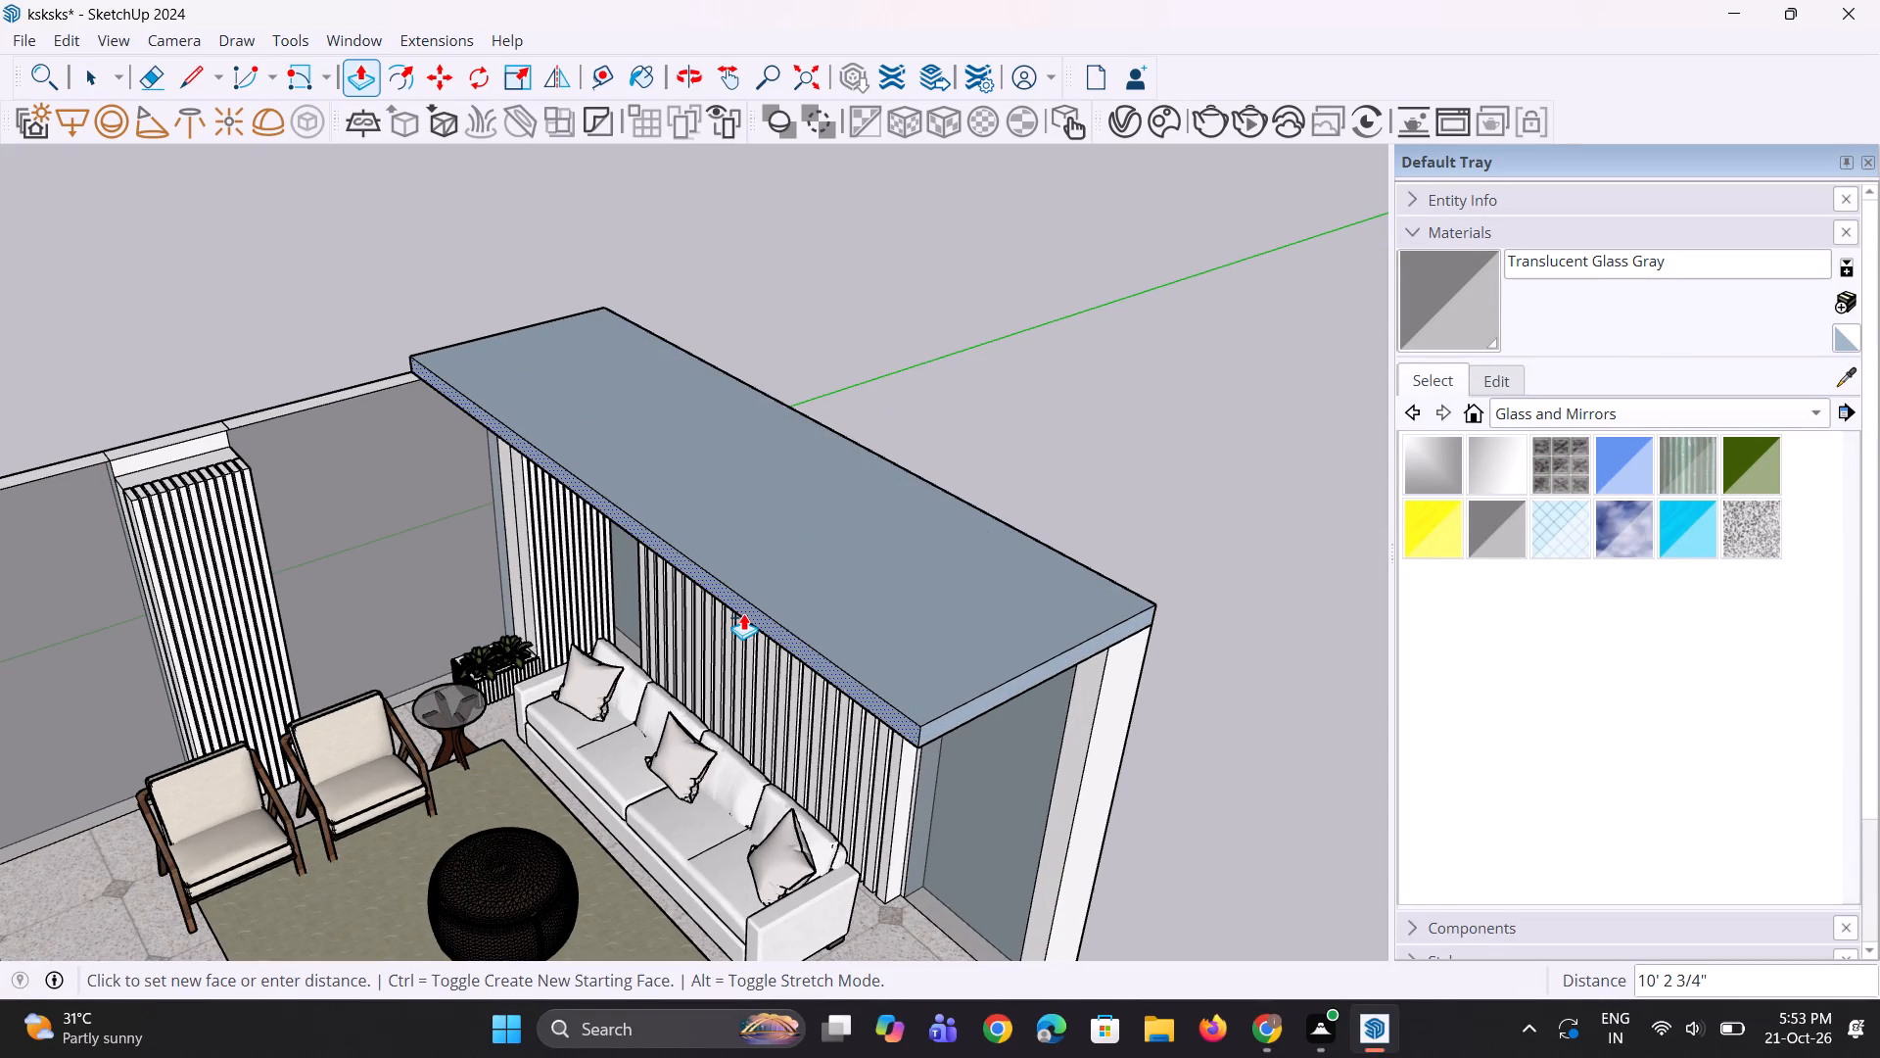
scroll(742, 604, down, 11)
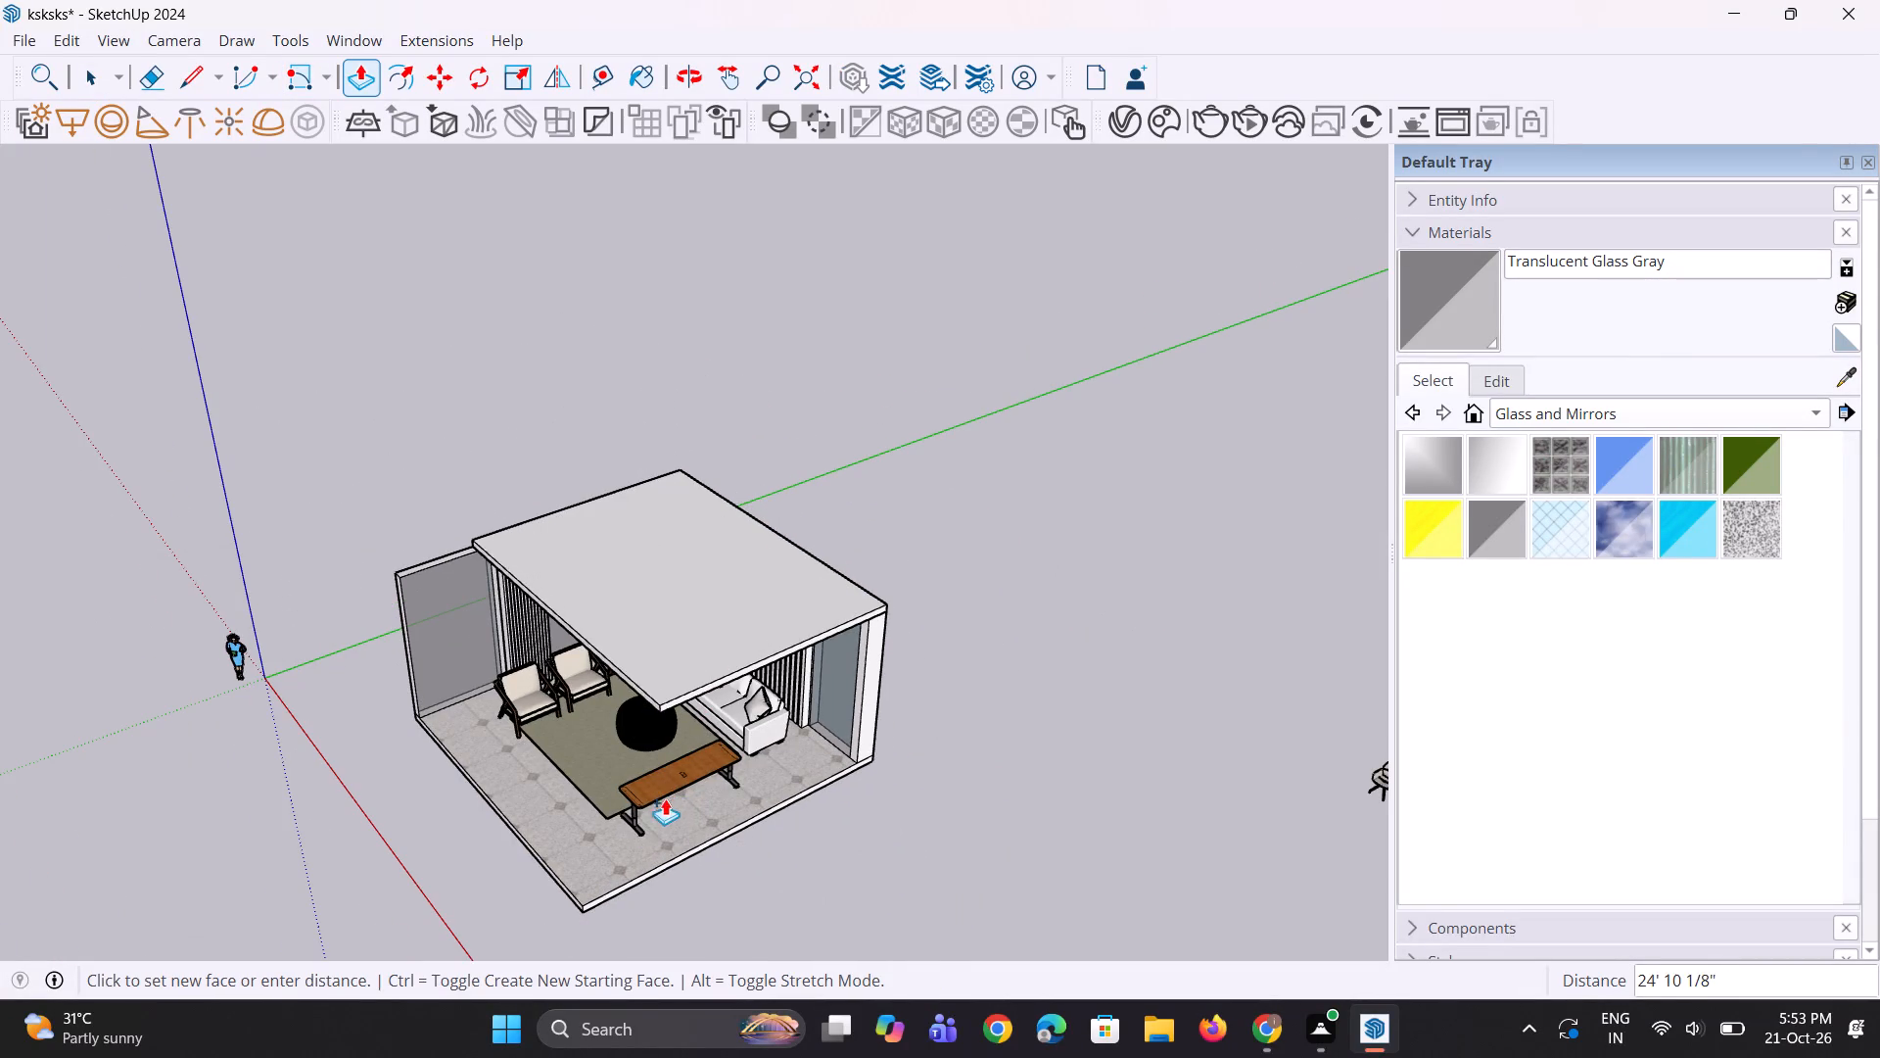
click(587, 903)
Erase the two dividing lines on the underside of the ceiling slab.
middle_drag(605, 813, 663, 431)
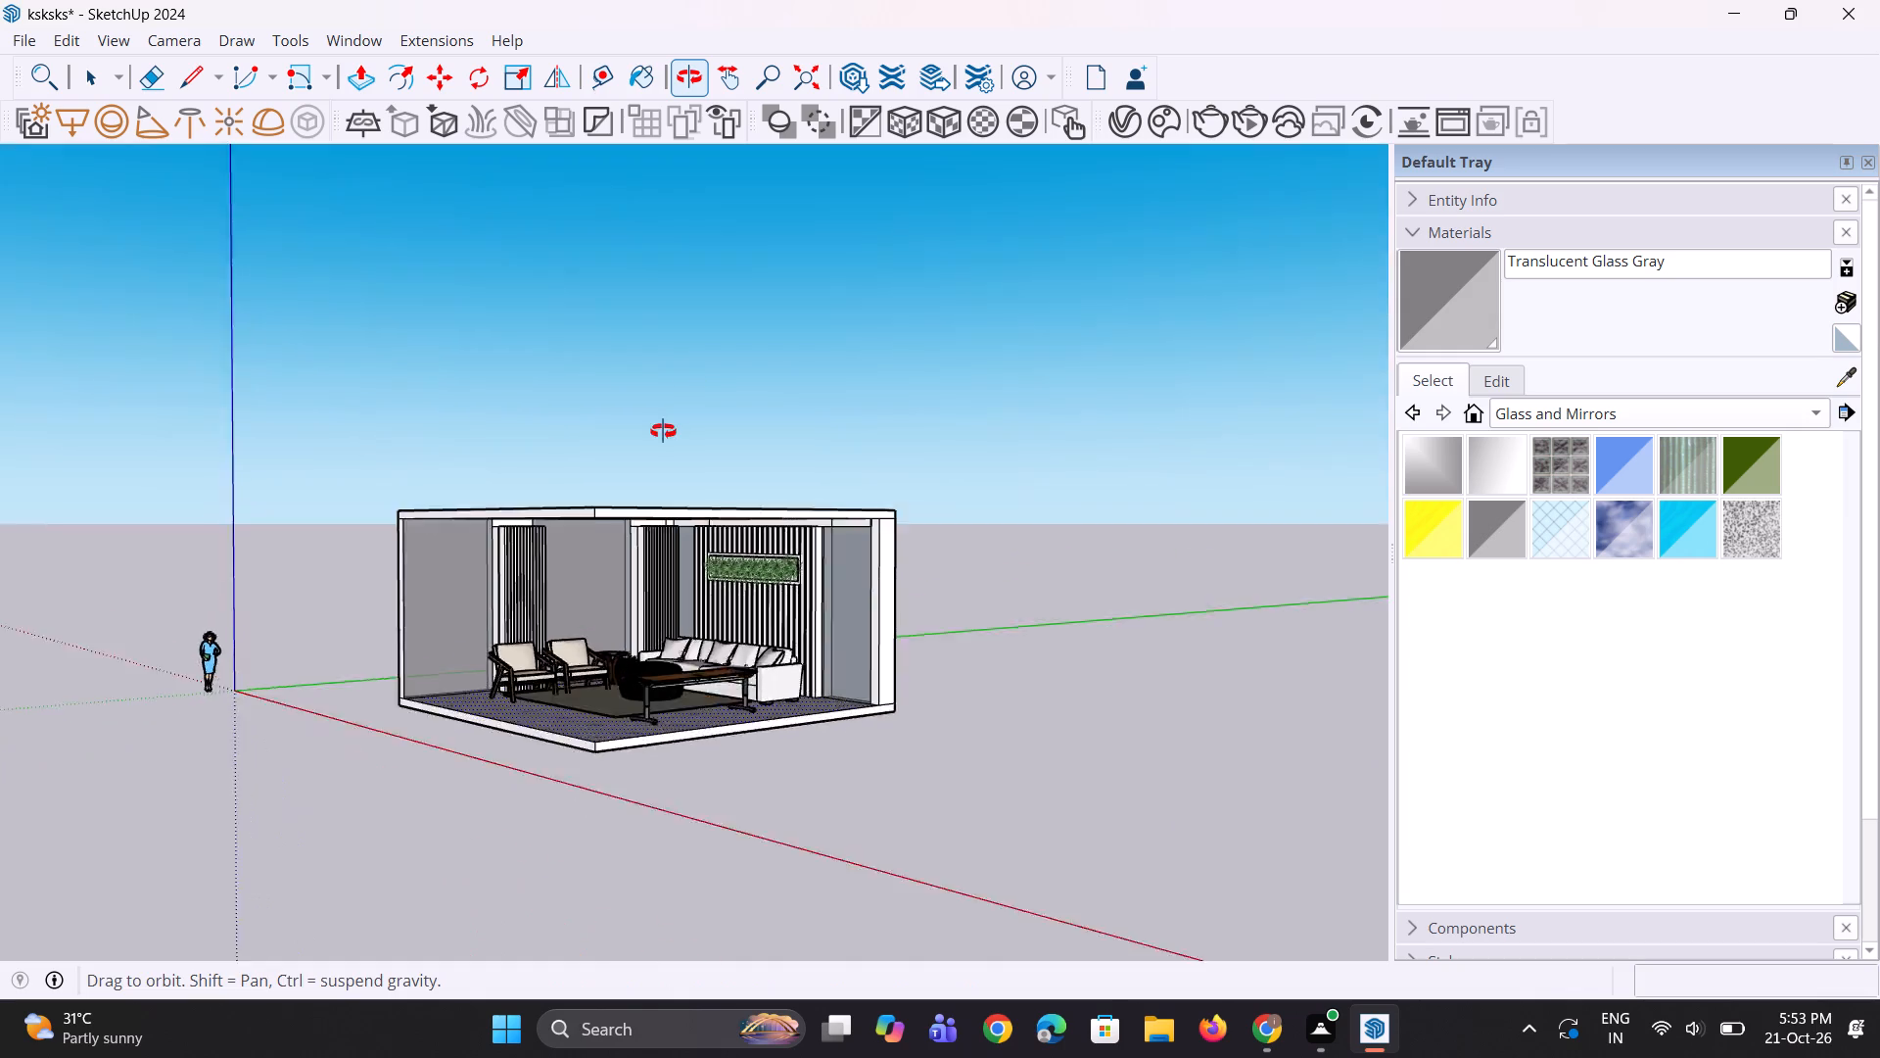
middle_drag(663, 431, 735, 323)
scroll(574, 409, up, 8)
key(e)
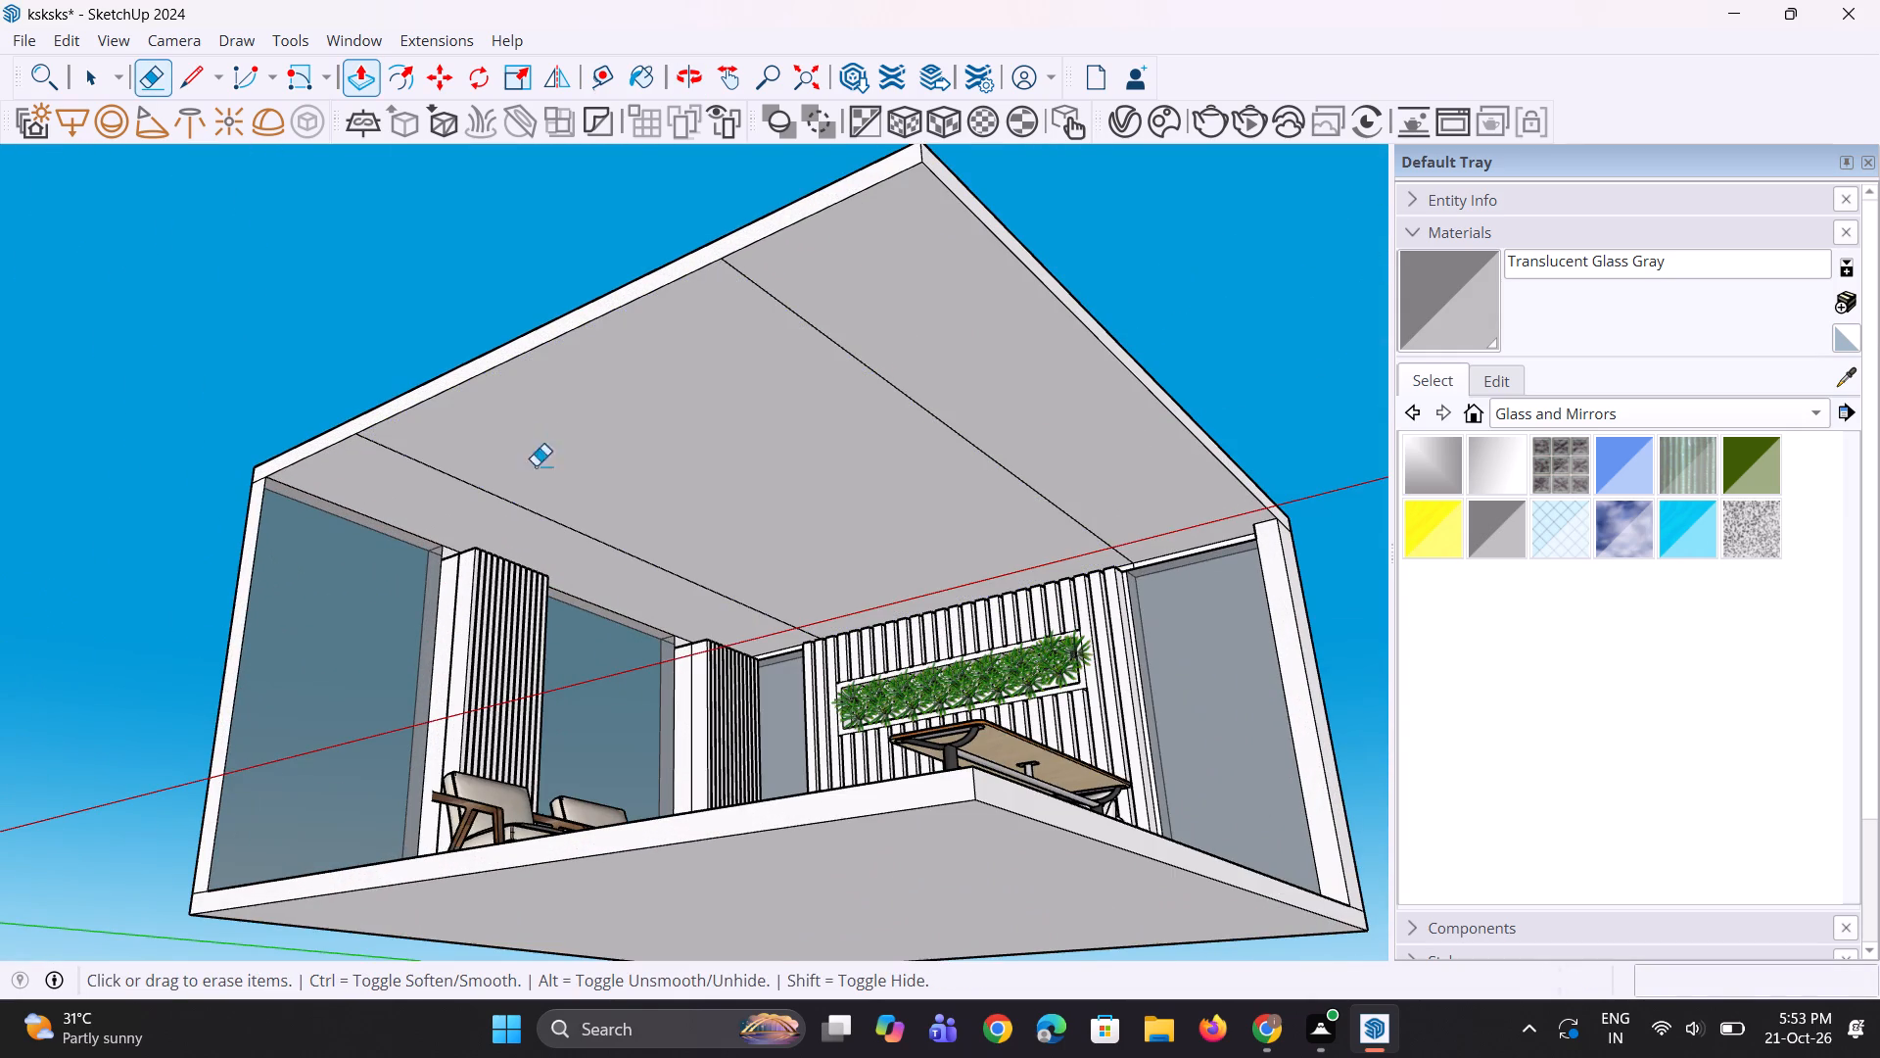
click(524, 503)
scroll(538, 500, up, 2)
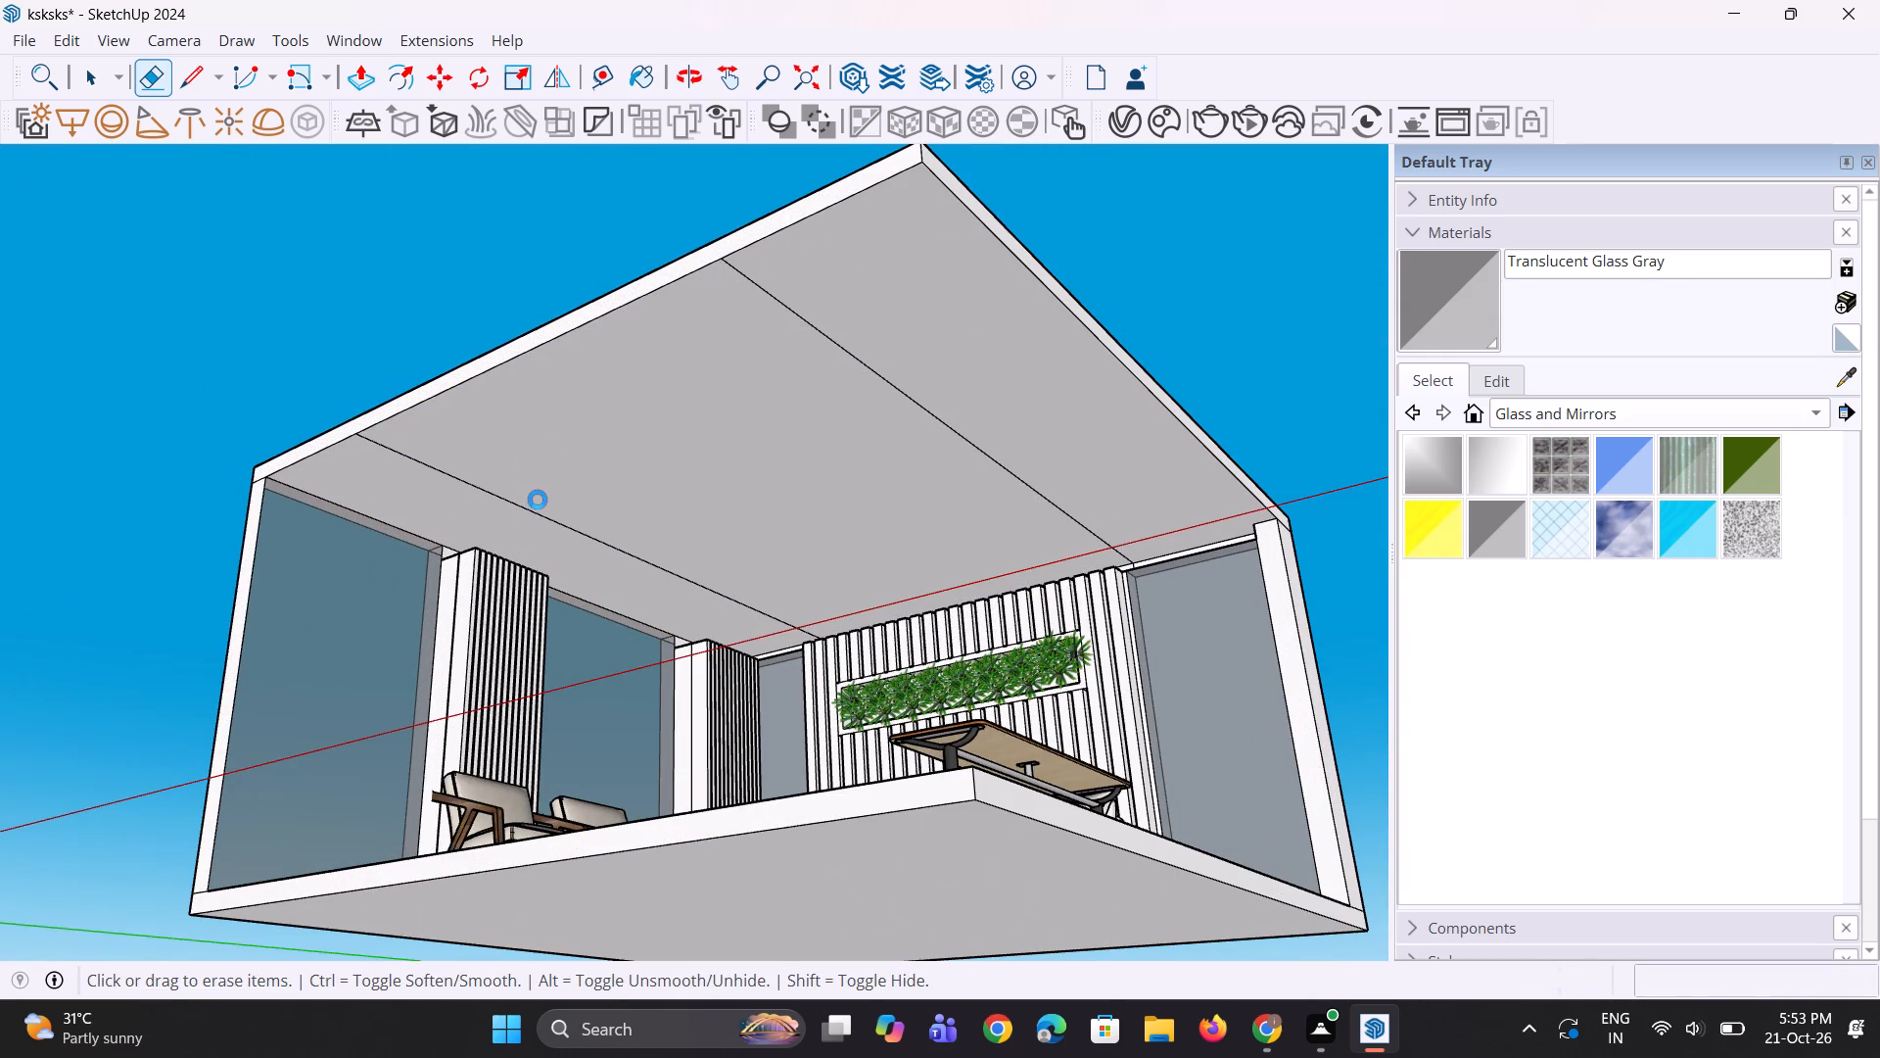
scroll(538, 500, up, 1)
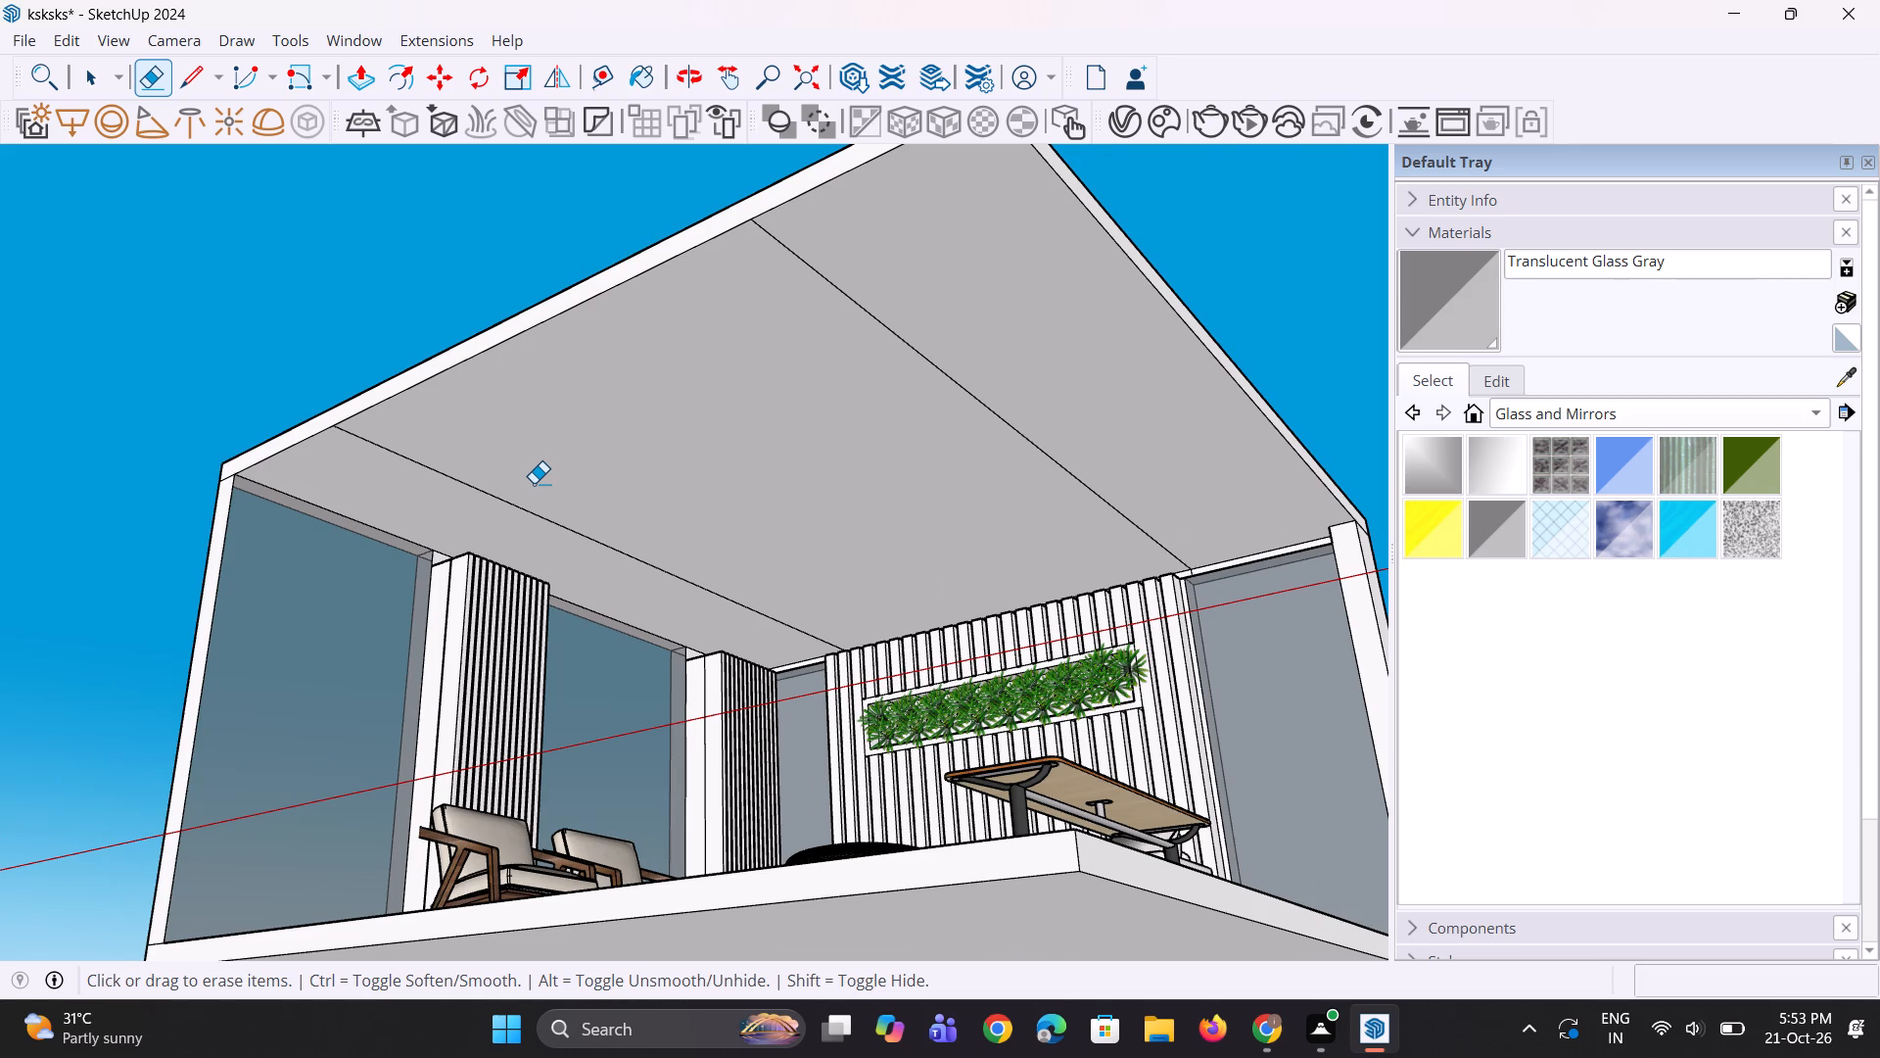
scroll(521, 521, up, 3)
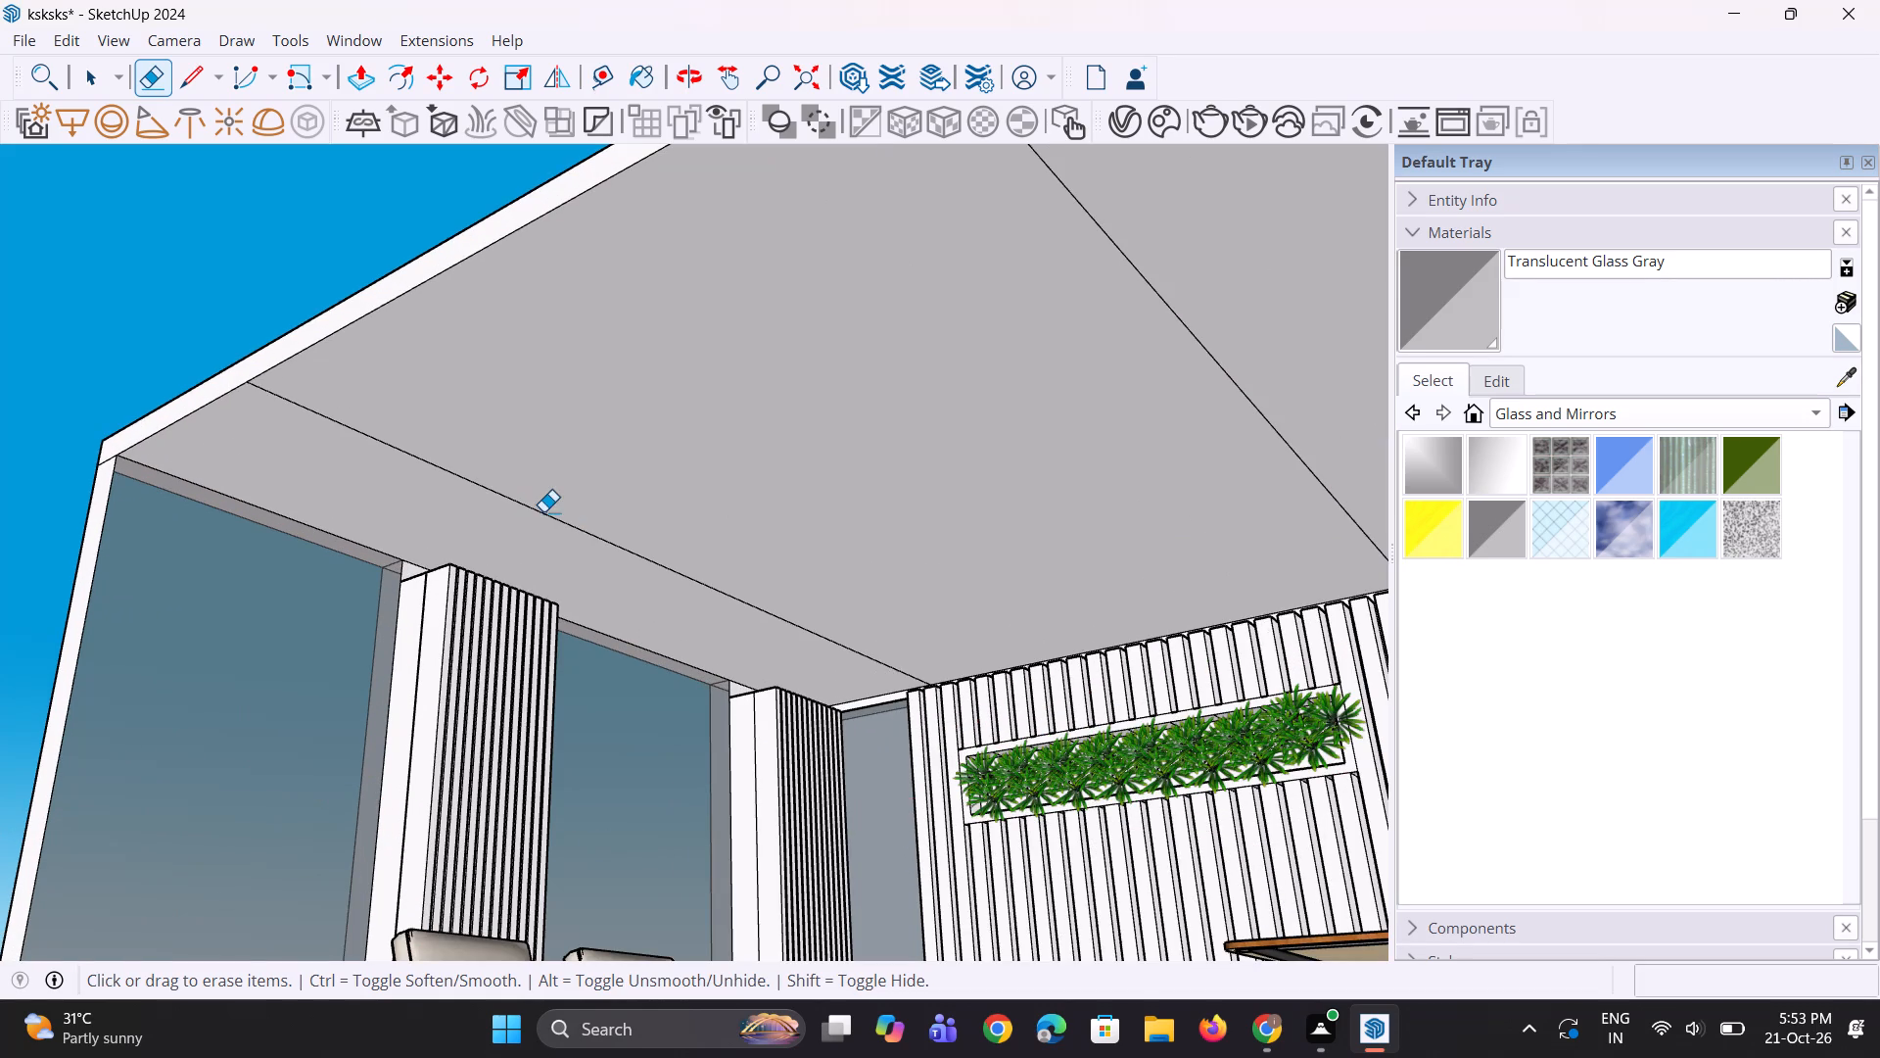
click(543, 511)
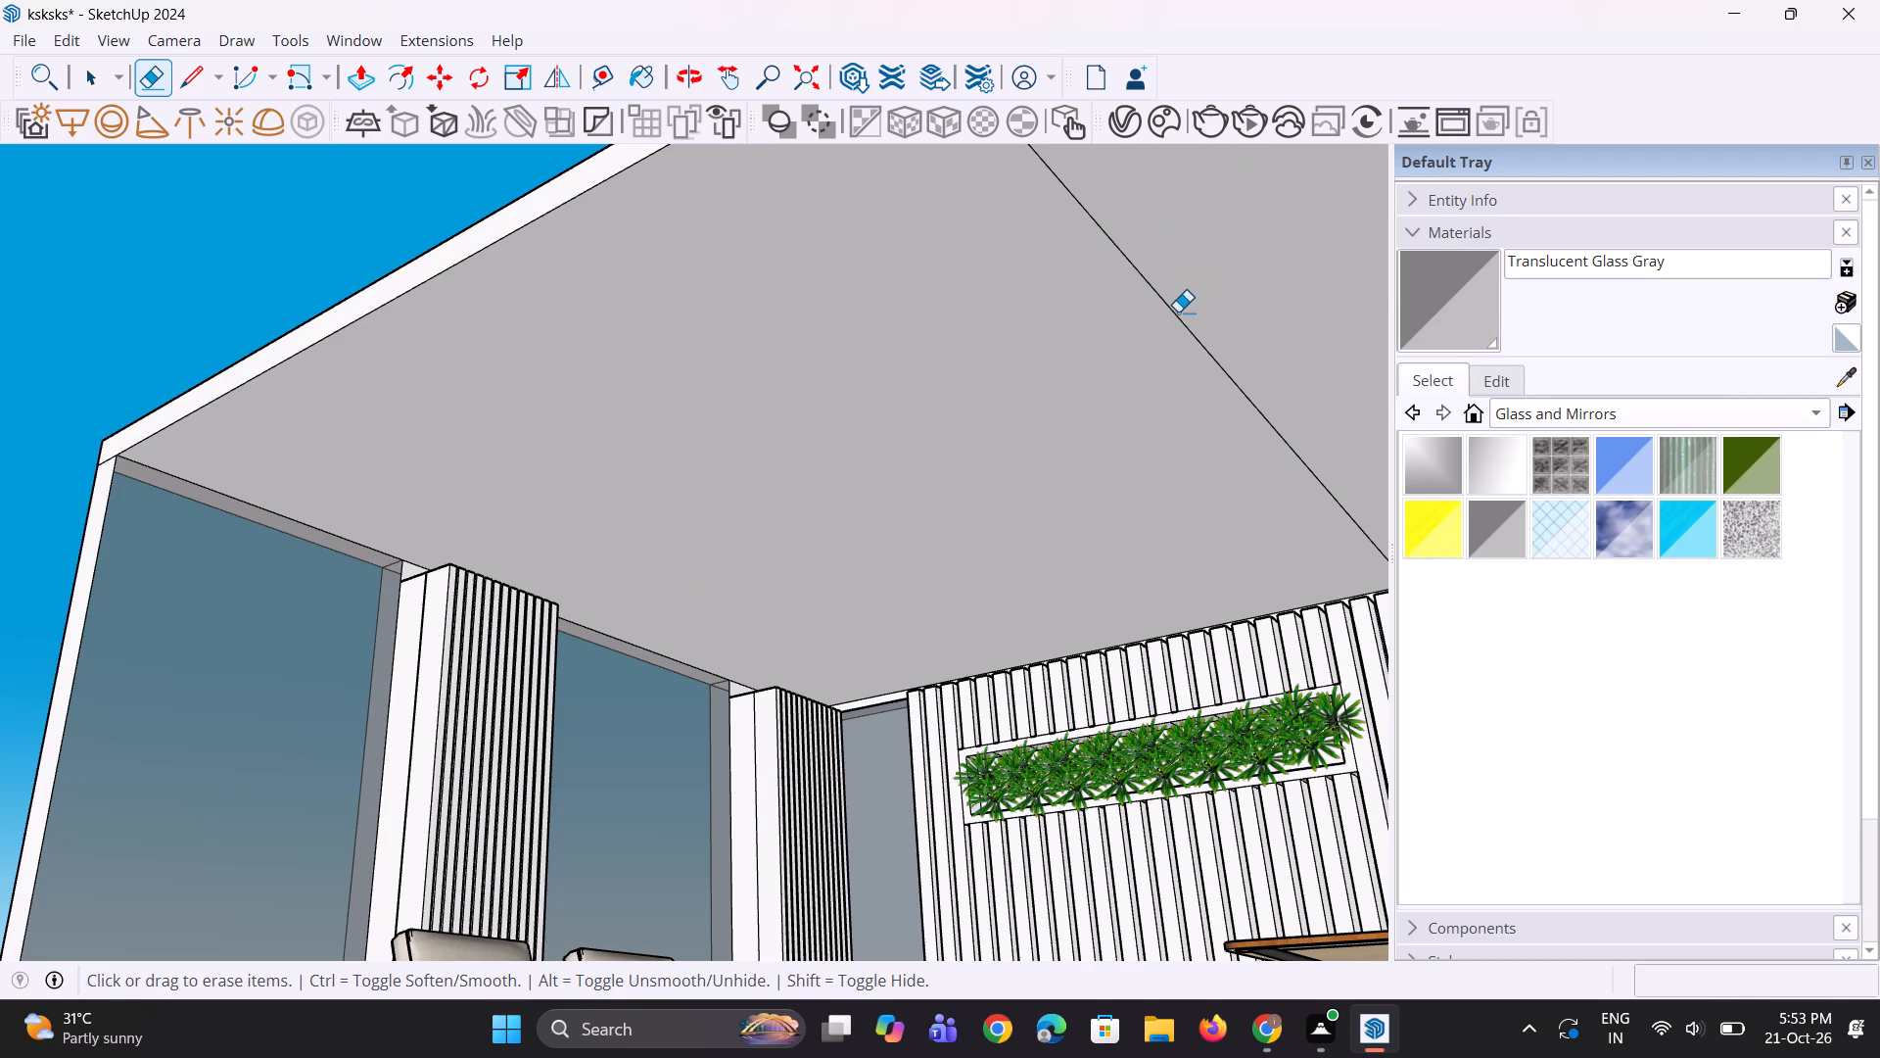
click(1178, 313)
Draw a rectangular strip about 2'10" by 23'9" on the ceiling's underside, running alongside the glazed side wall.
scroll(1002, 325, down, 5)
middle_drag(998, 345, 1096, 424)
scroll(981, 406, up, 2)
key(r)
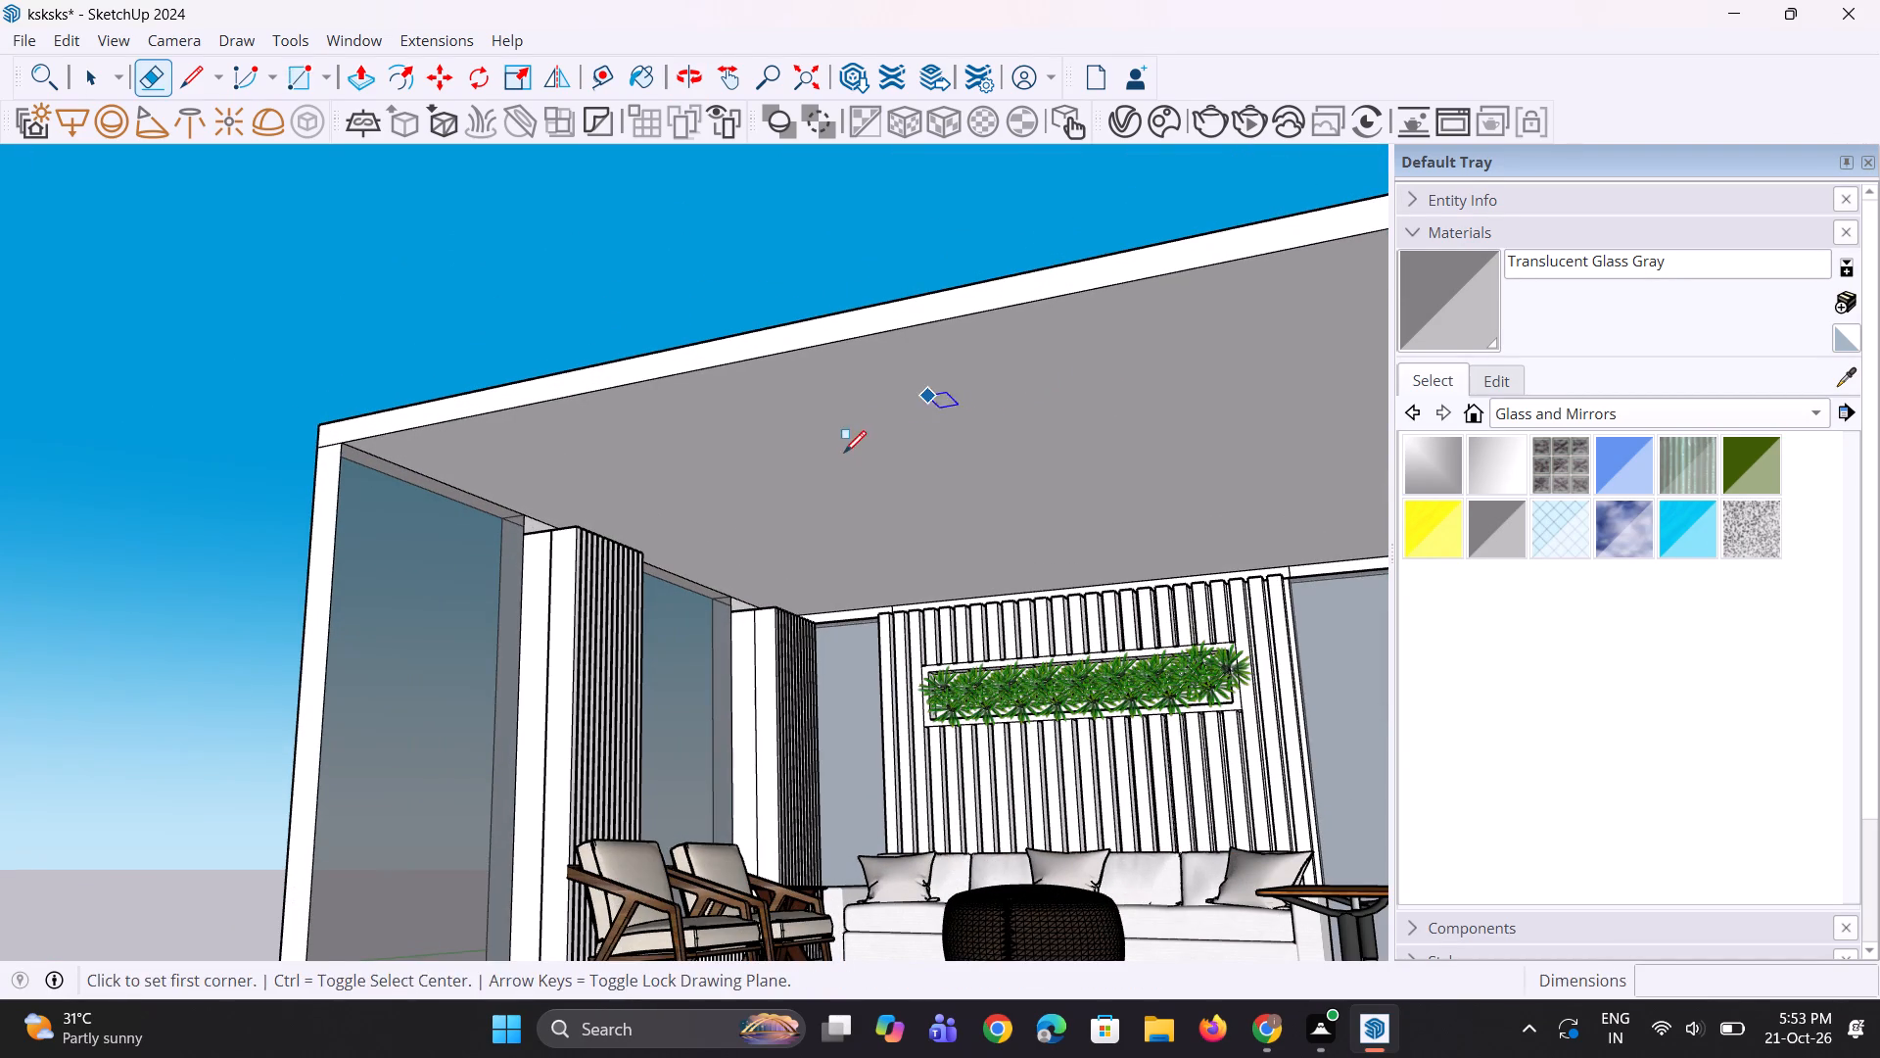
middle_drag(842, 457, 870, 361)
scroll(728, 383, up, 2)
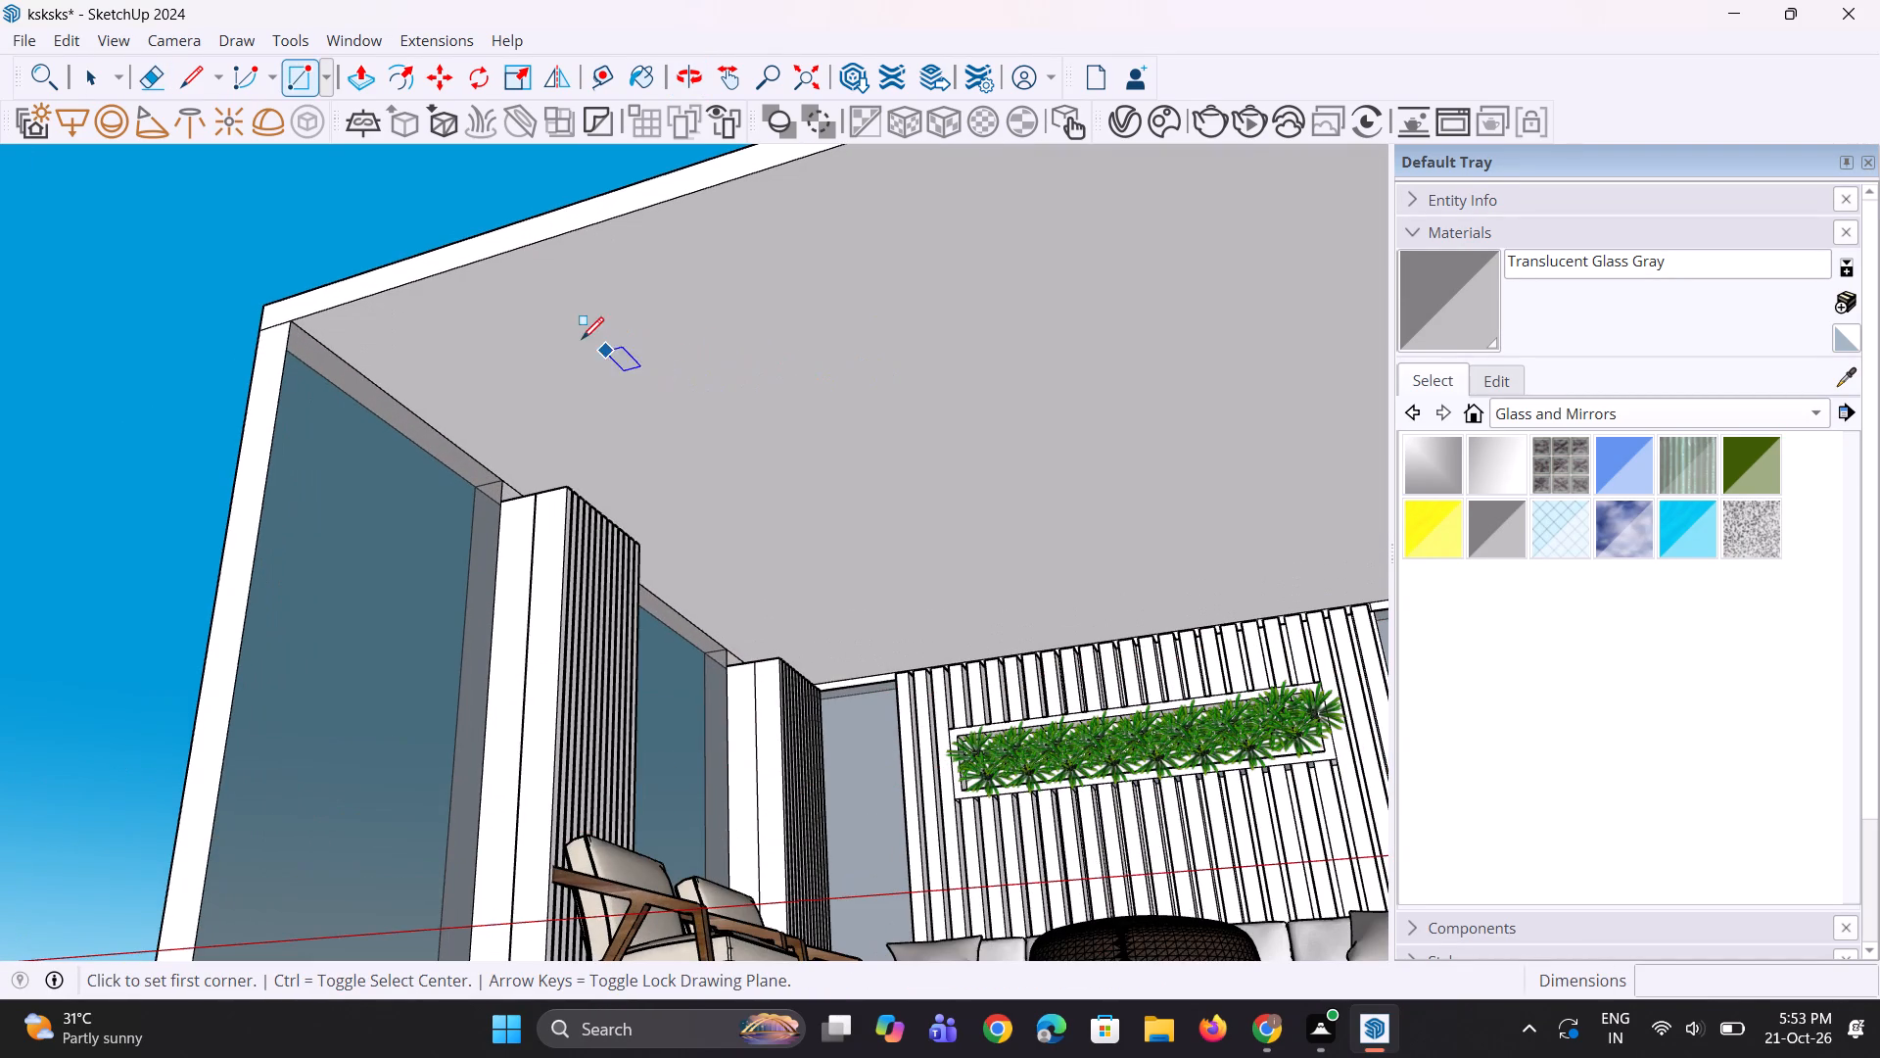
click(540, 329)
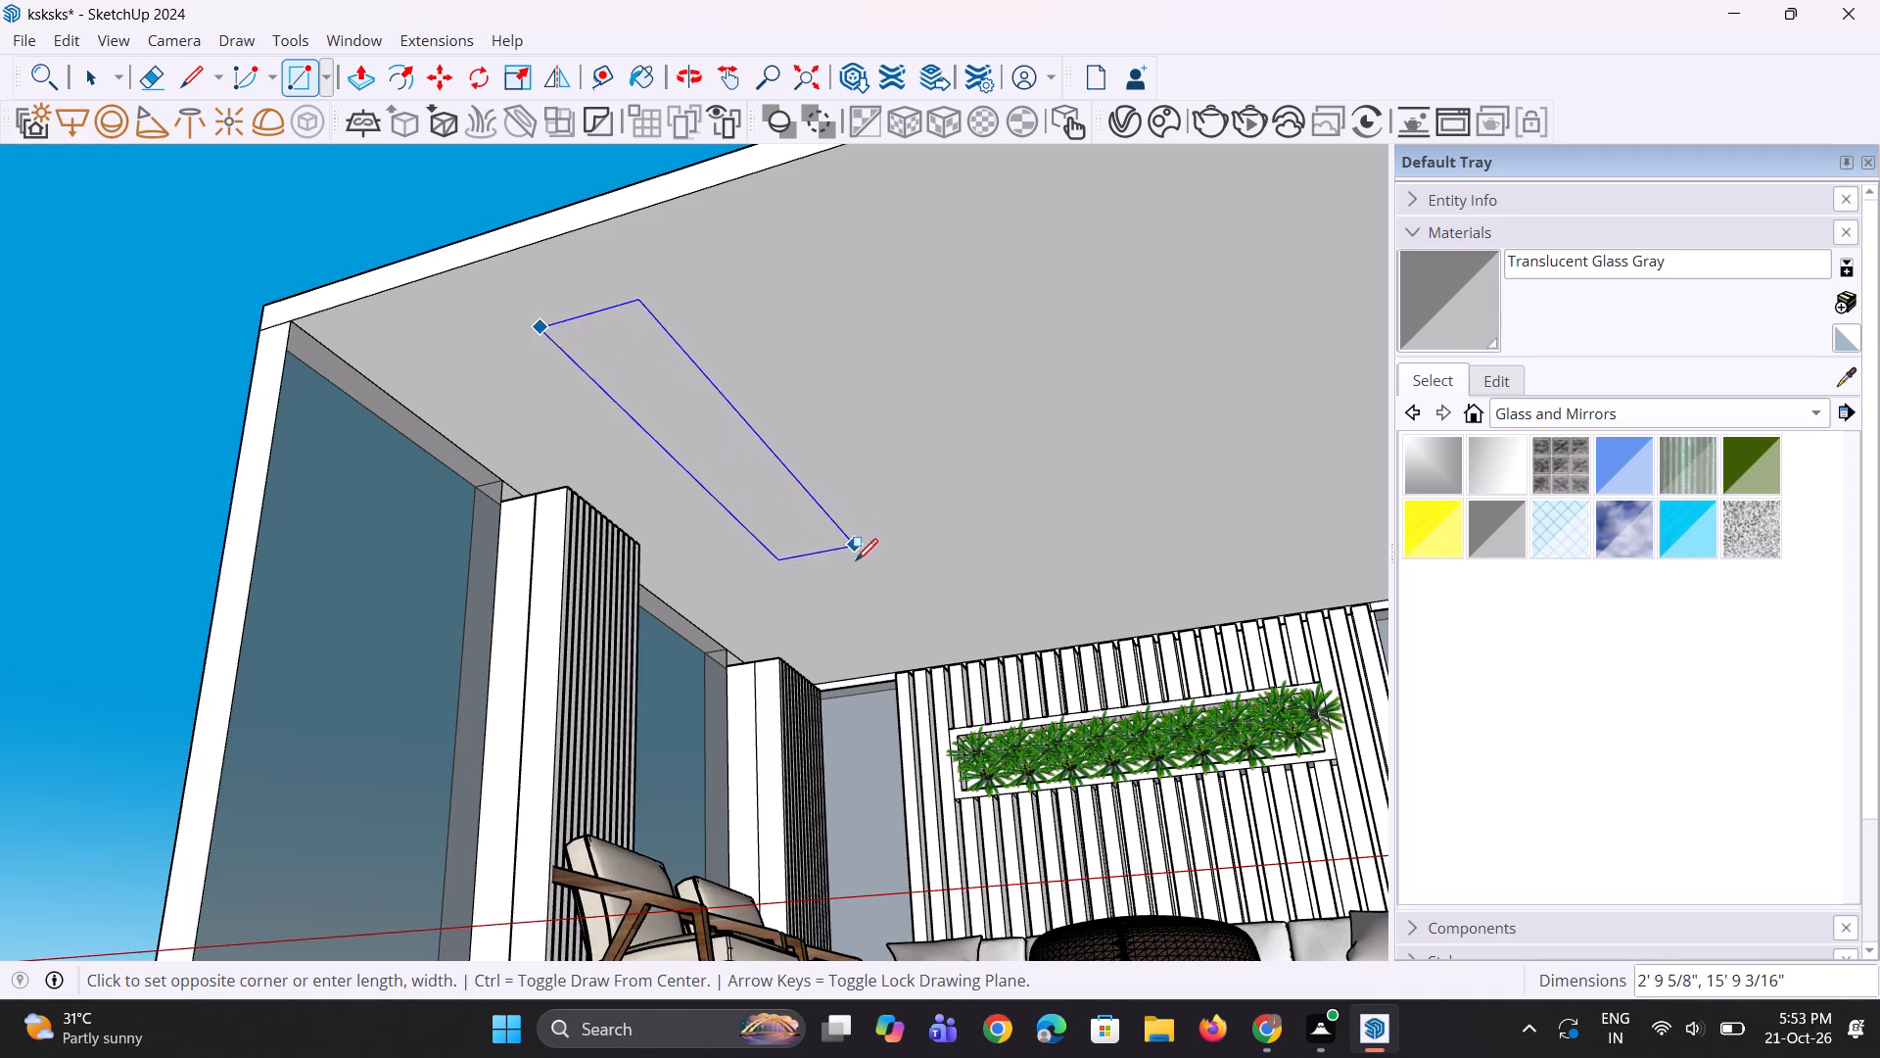
click(923, 623)
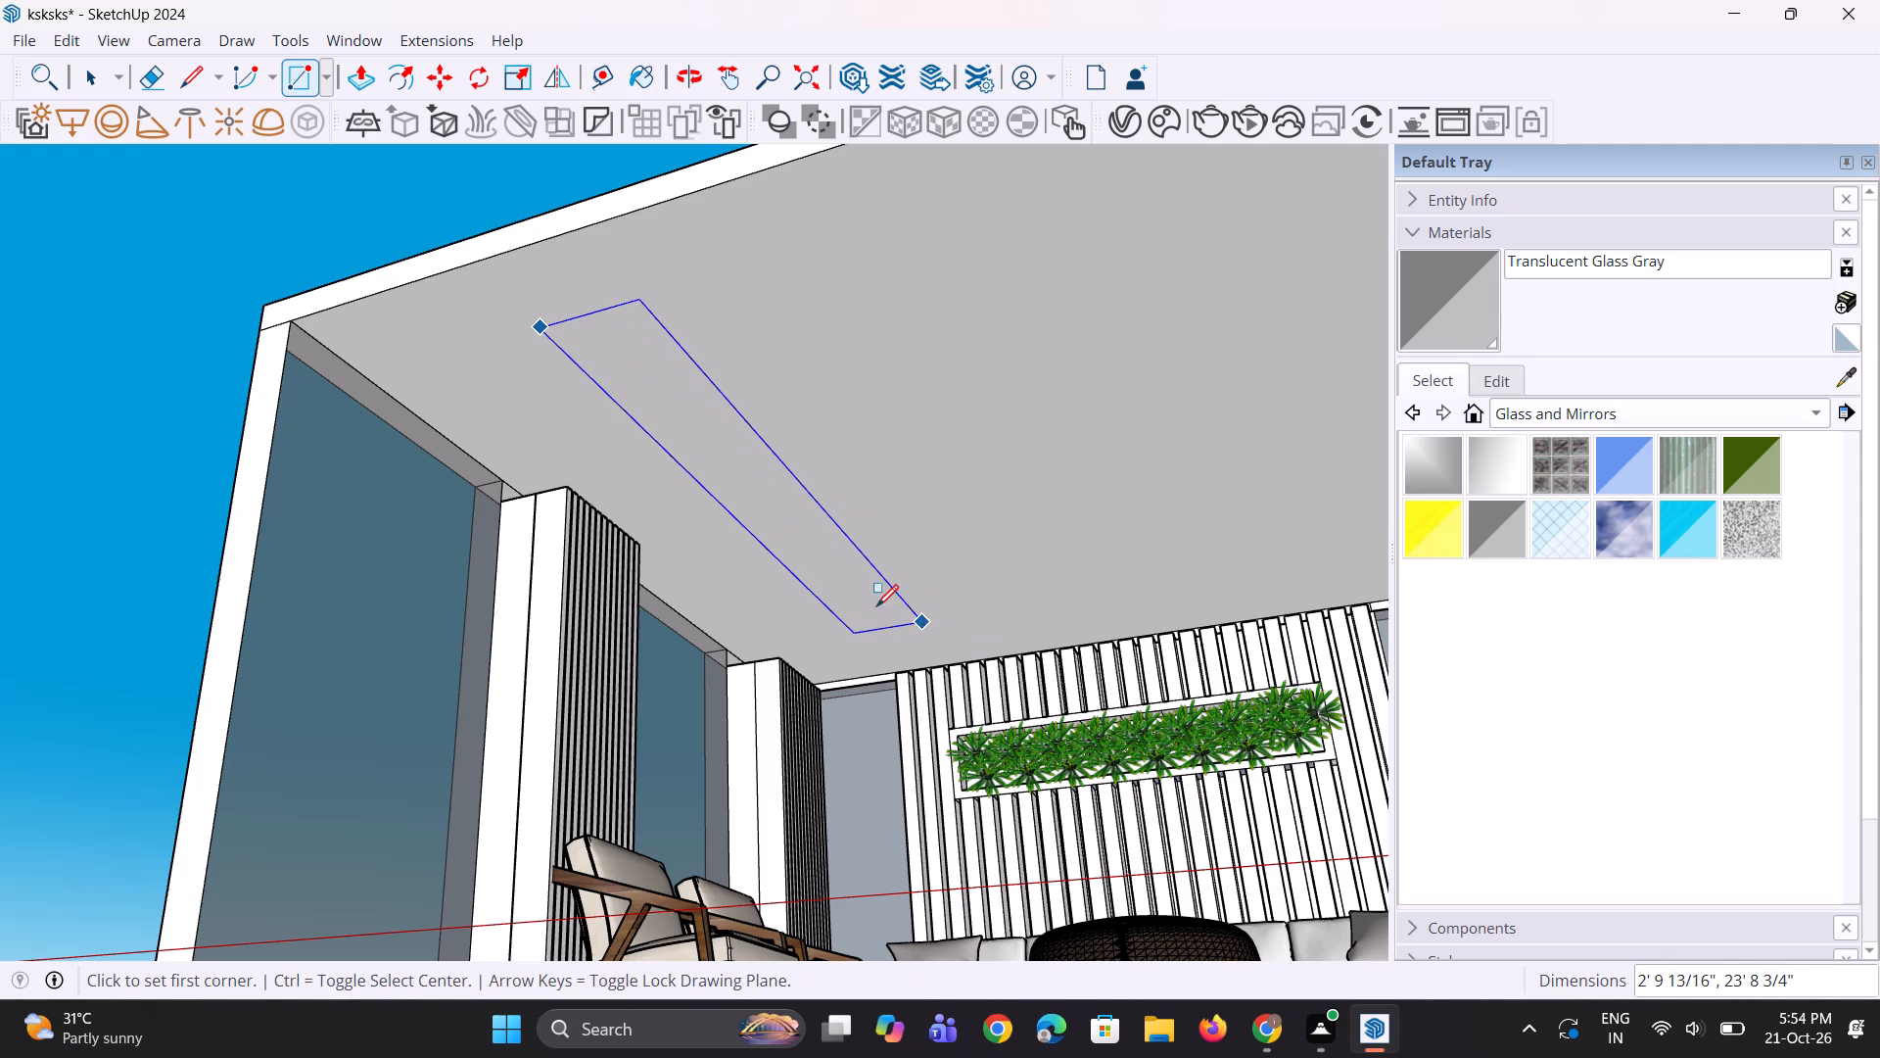
Move the ceiling strip 9" closer to the glazed side wall.
middle_drag(750, 532, 896, 563)
key(v)
key(space)
click(816, 493)
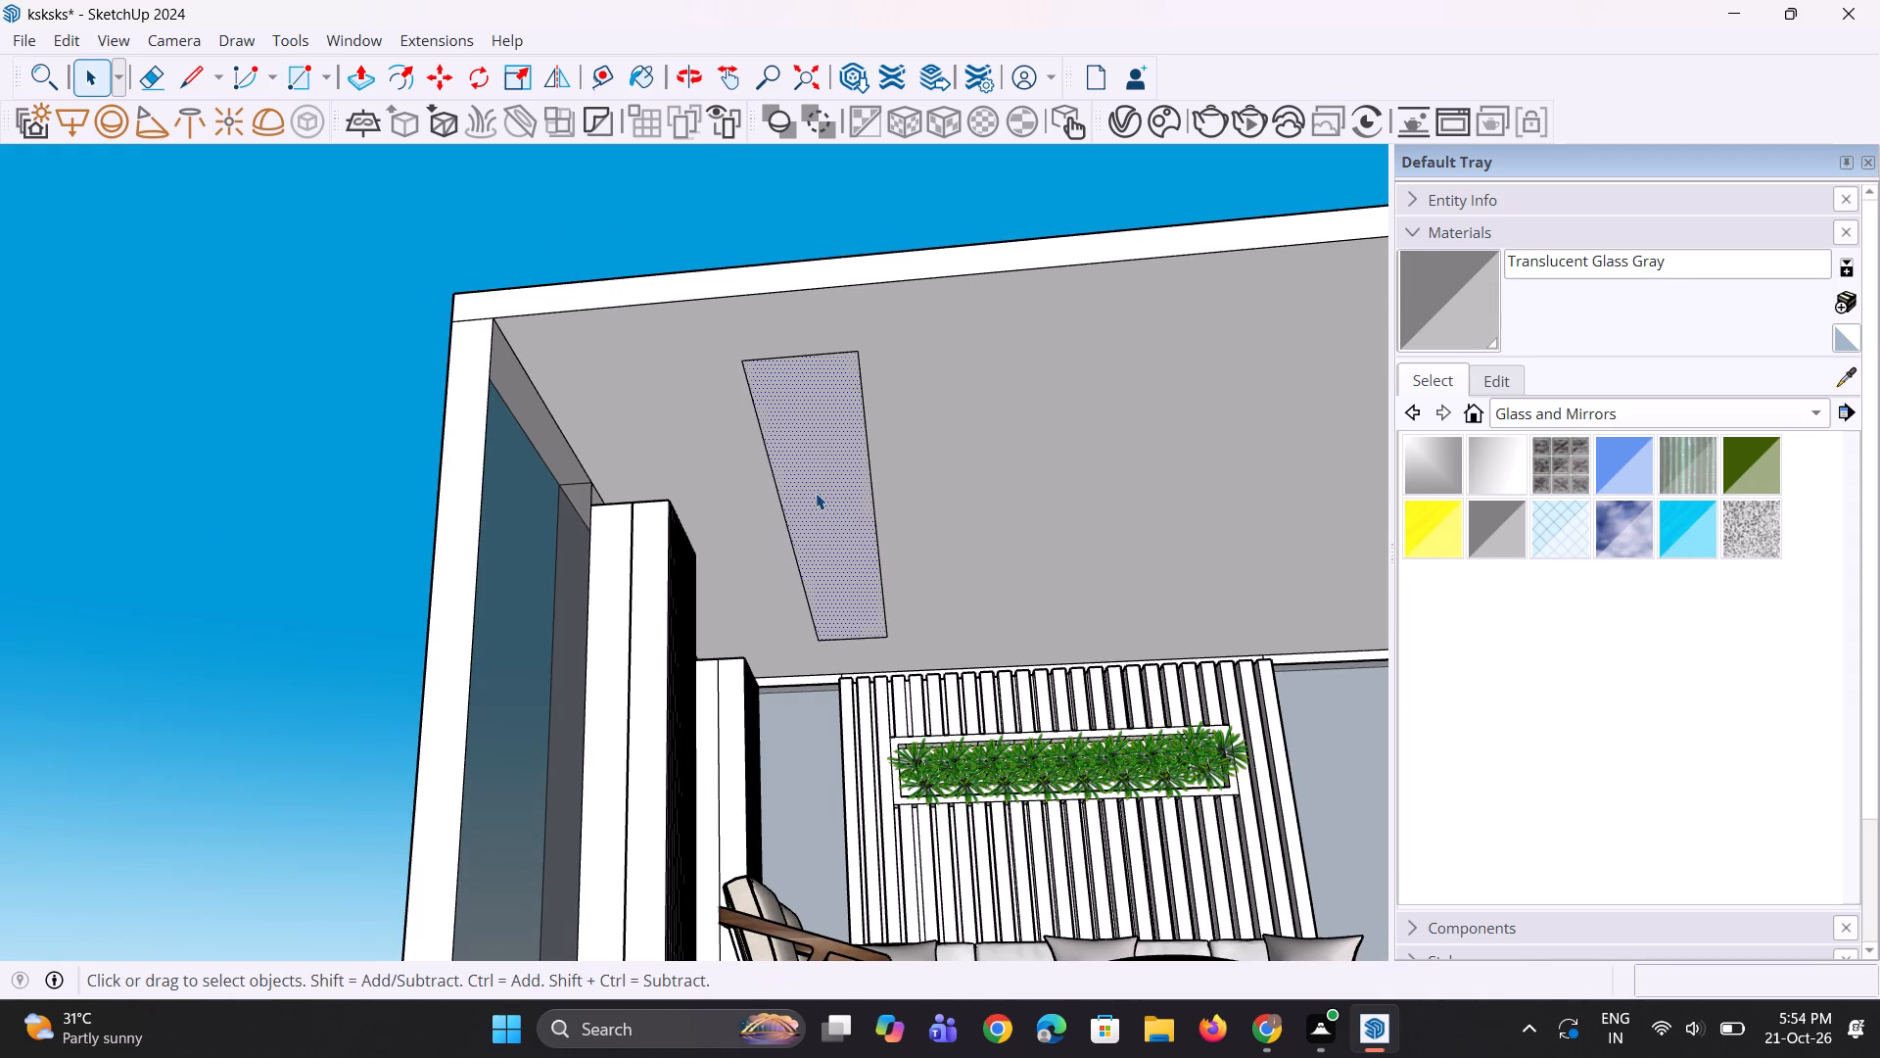
key(m)
click(816, 493)
click(791, 493)
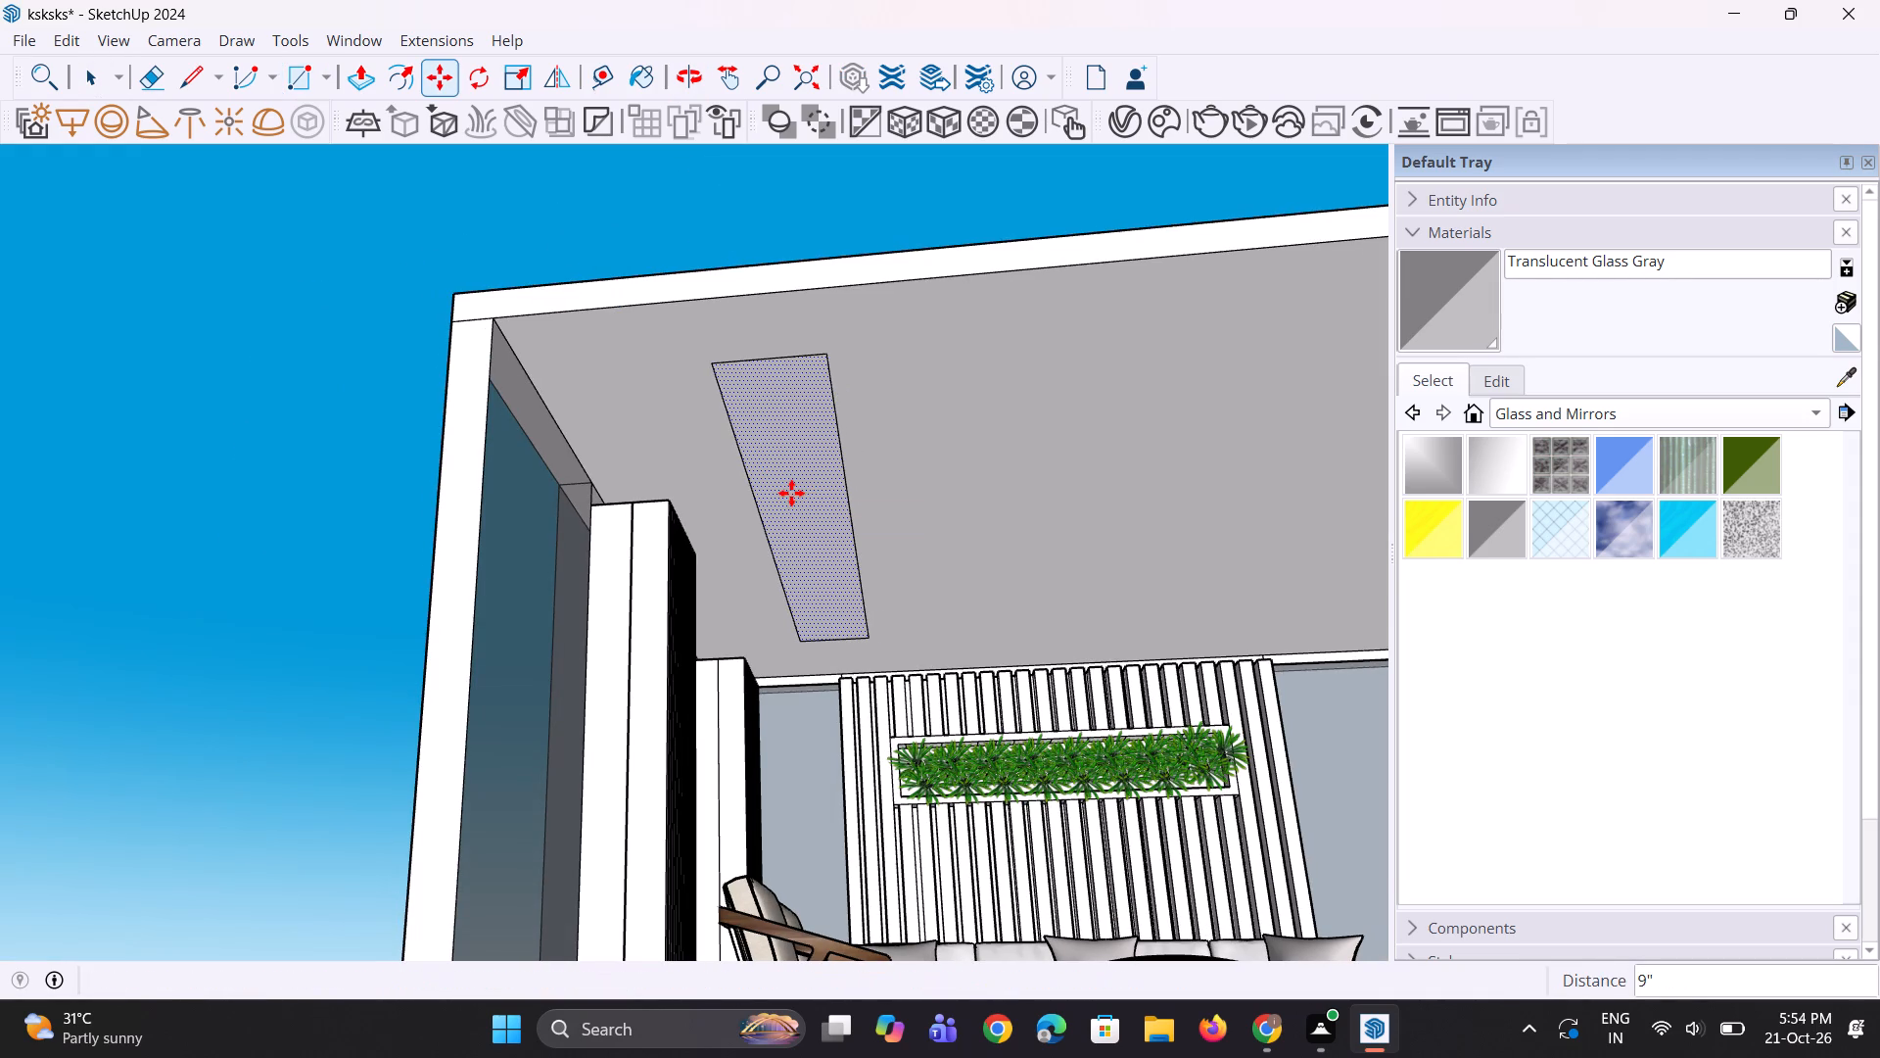
key(space)
key(space)
click(662, 161)
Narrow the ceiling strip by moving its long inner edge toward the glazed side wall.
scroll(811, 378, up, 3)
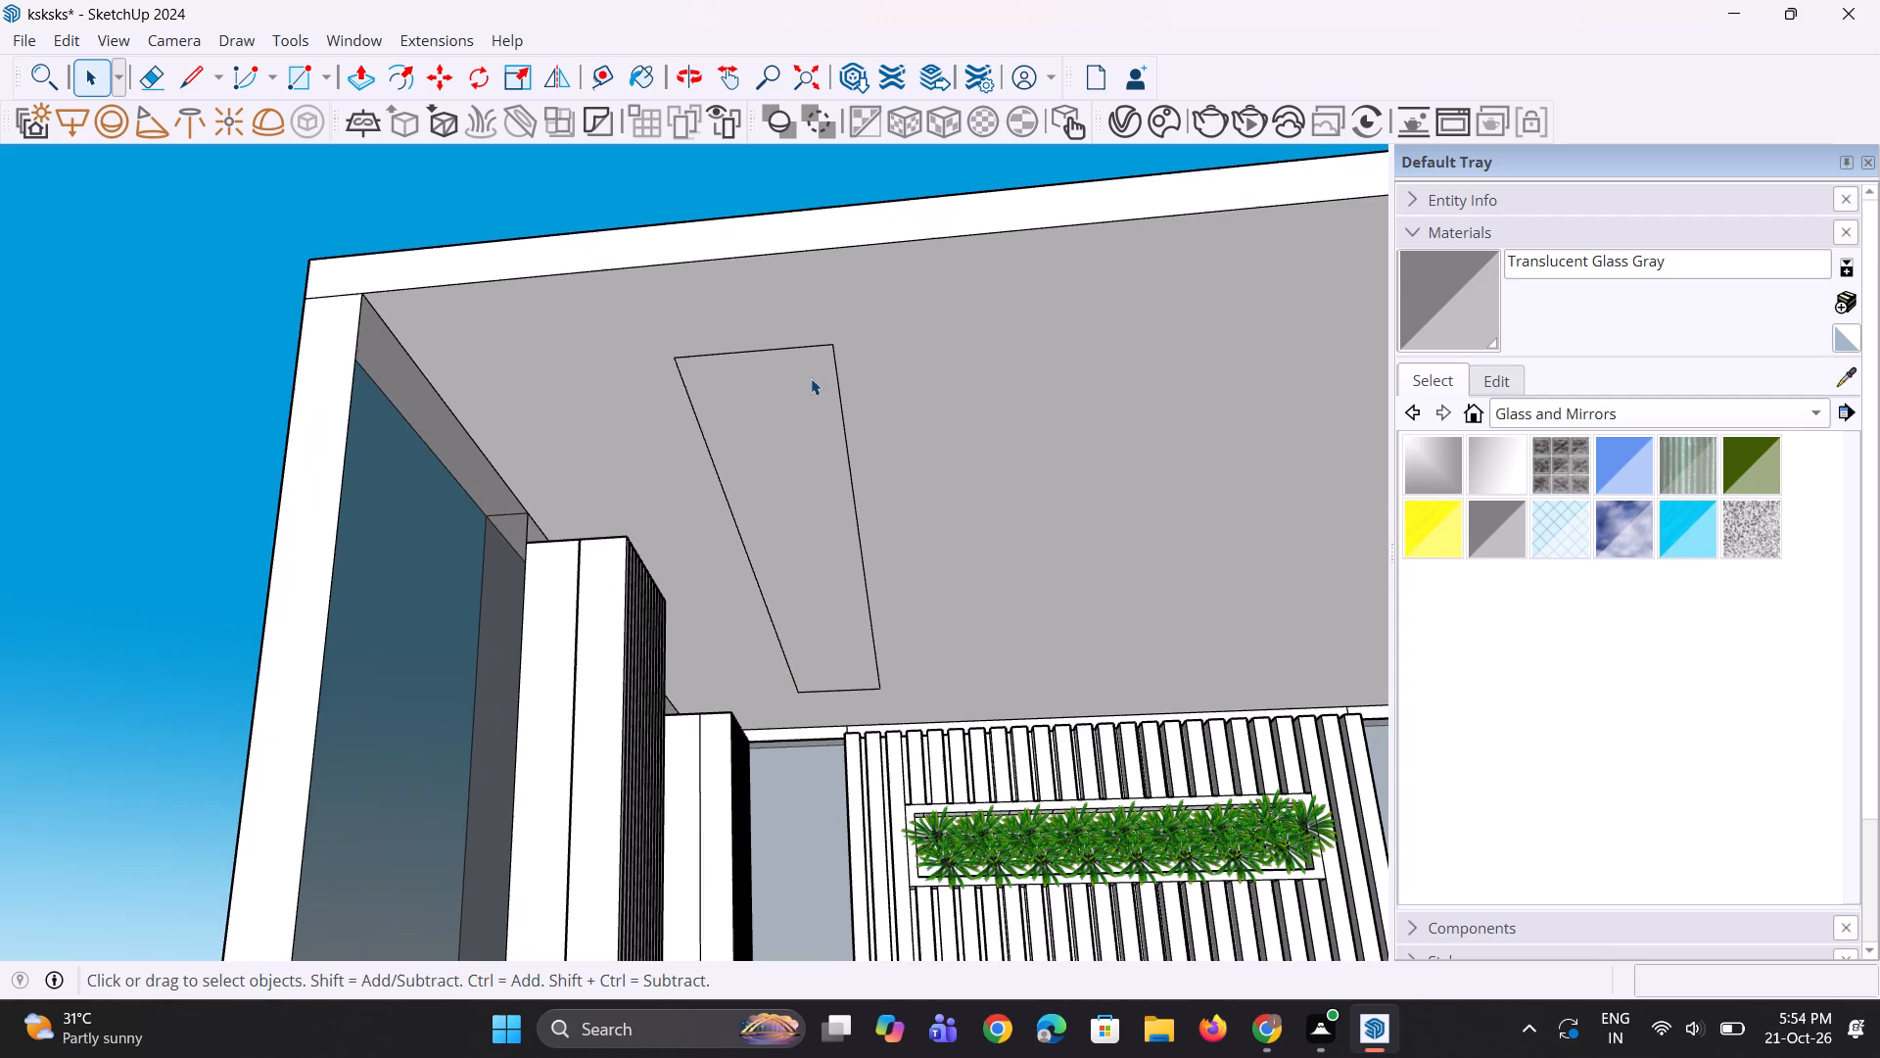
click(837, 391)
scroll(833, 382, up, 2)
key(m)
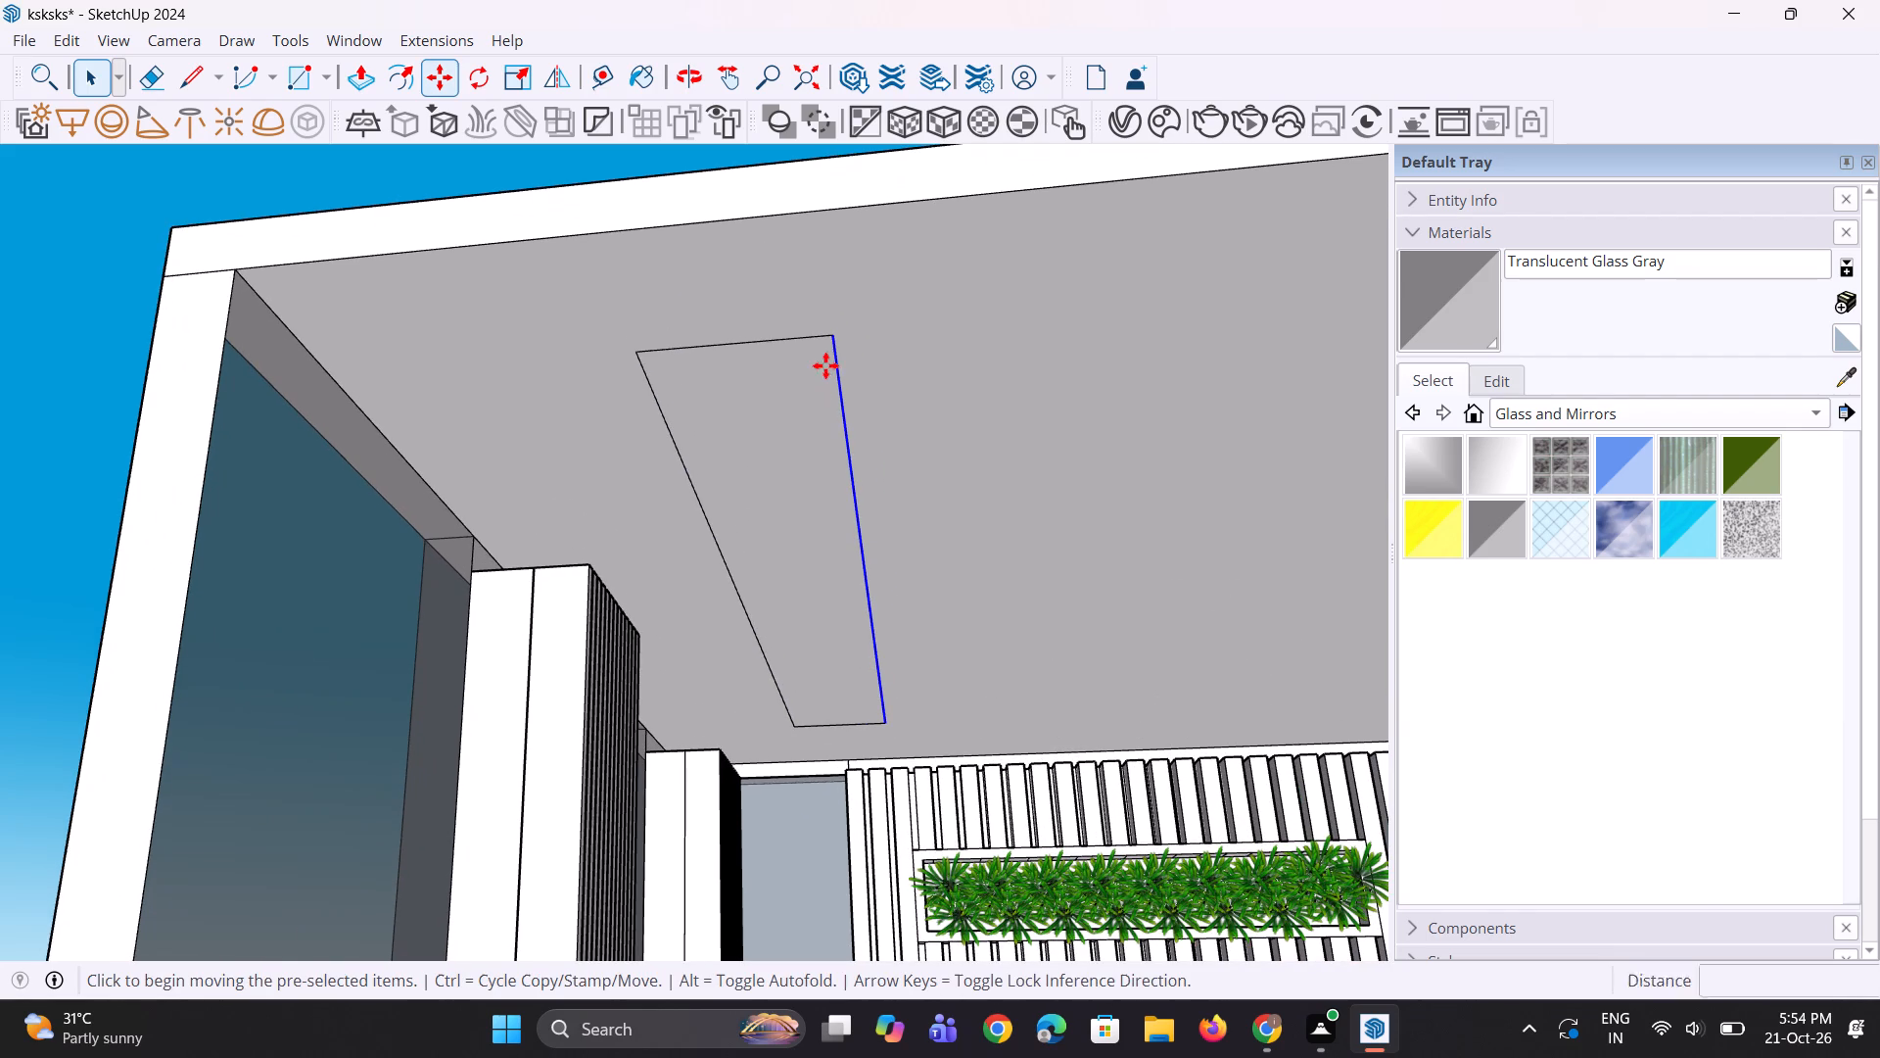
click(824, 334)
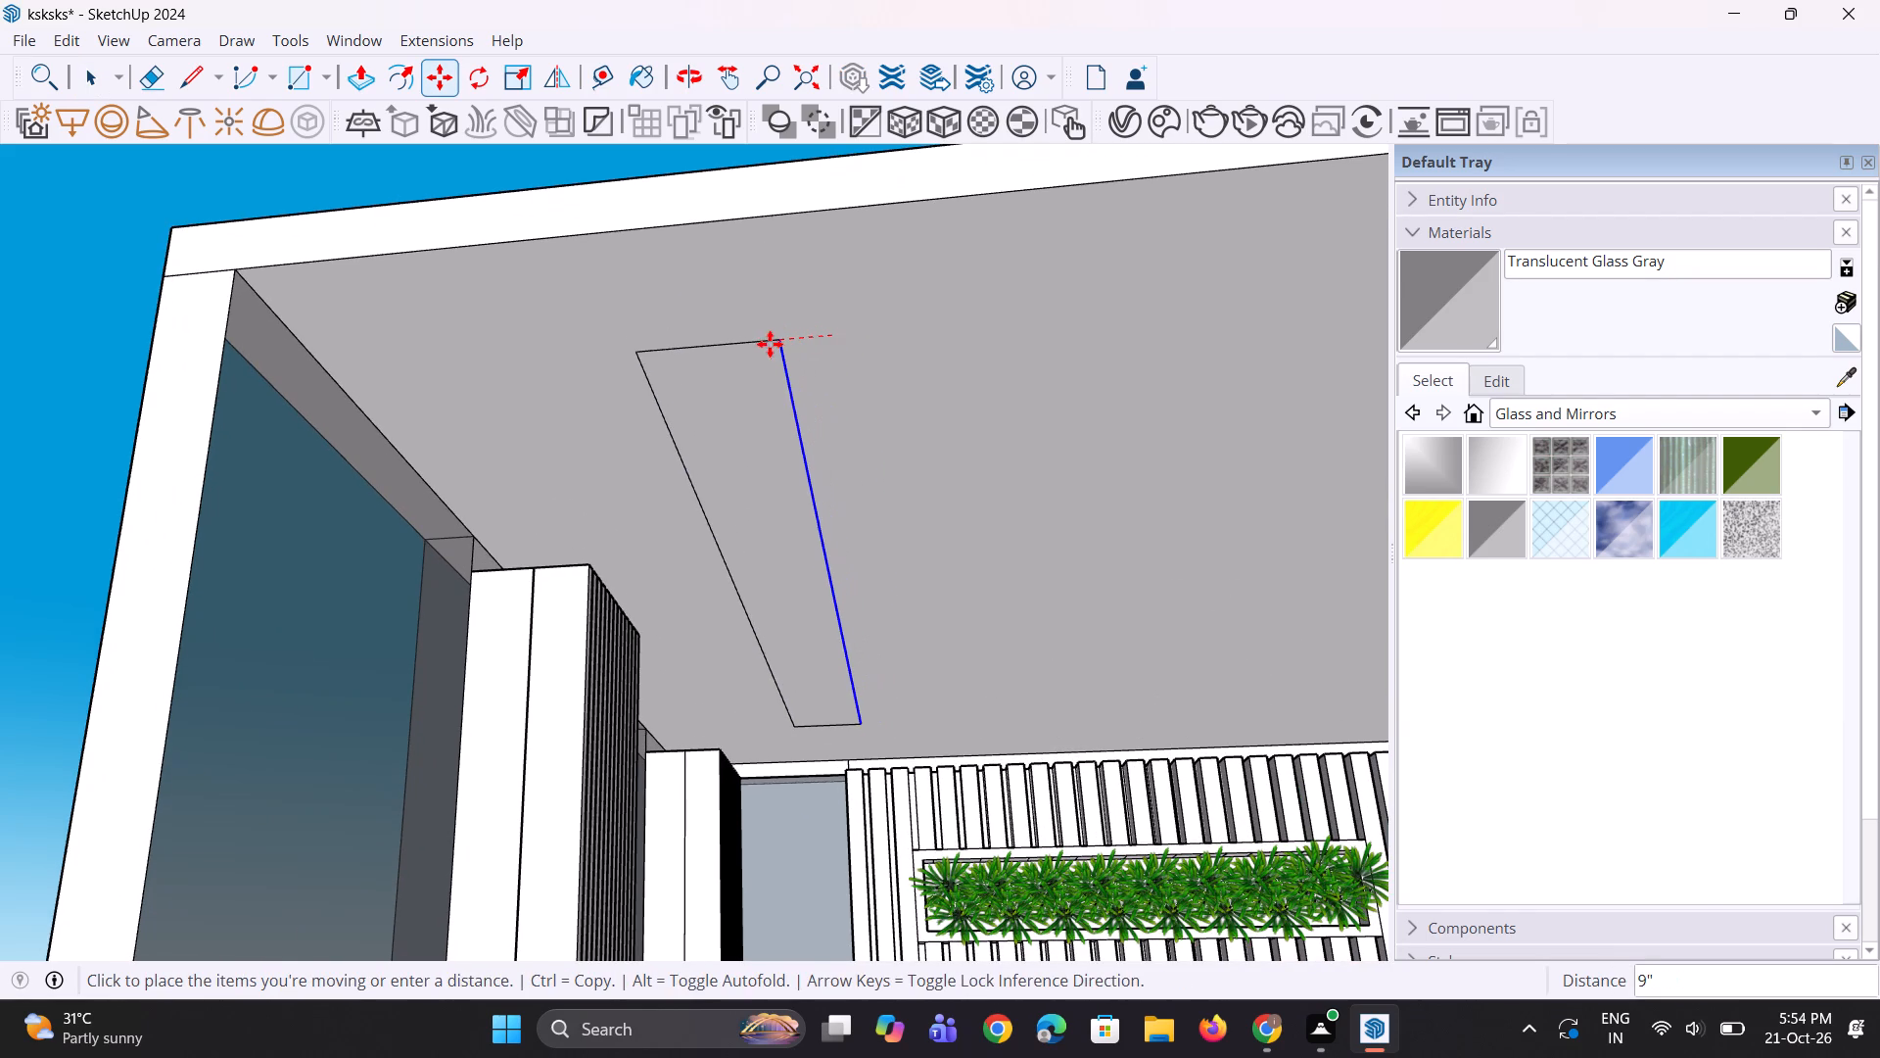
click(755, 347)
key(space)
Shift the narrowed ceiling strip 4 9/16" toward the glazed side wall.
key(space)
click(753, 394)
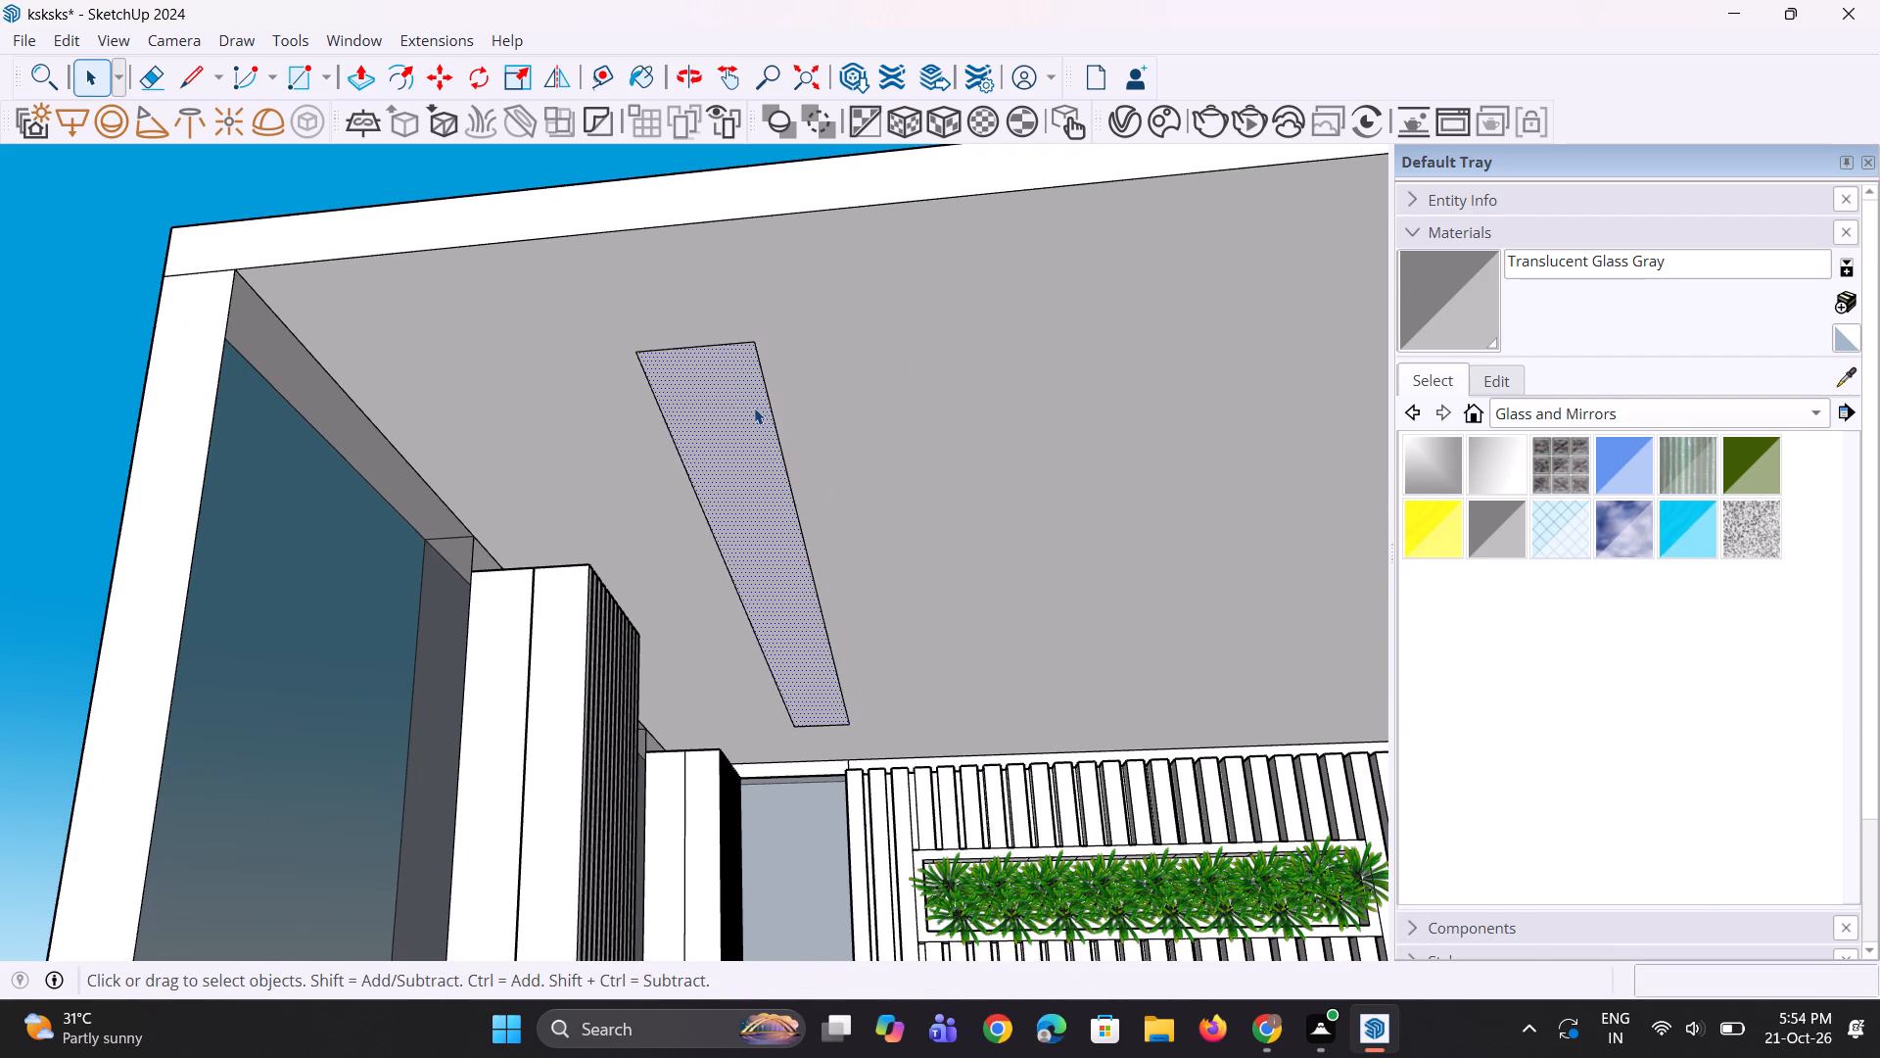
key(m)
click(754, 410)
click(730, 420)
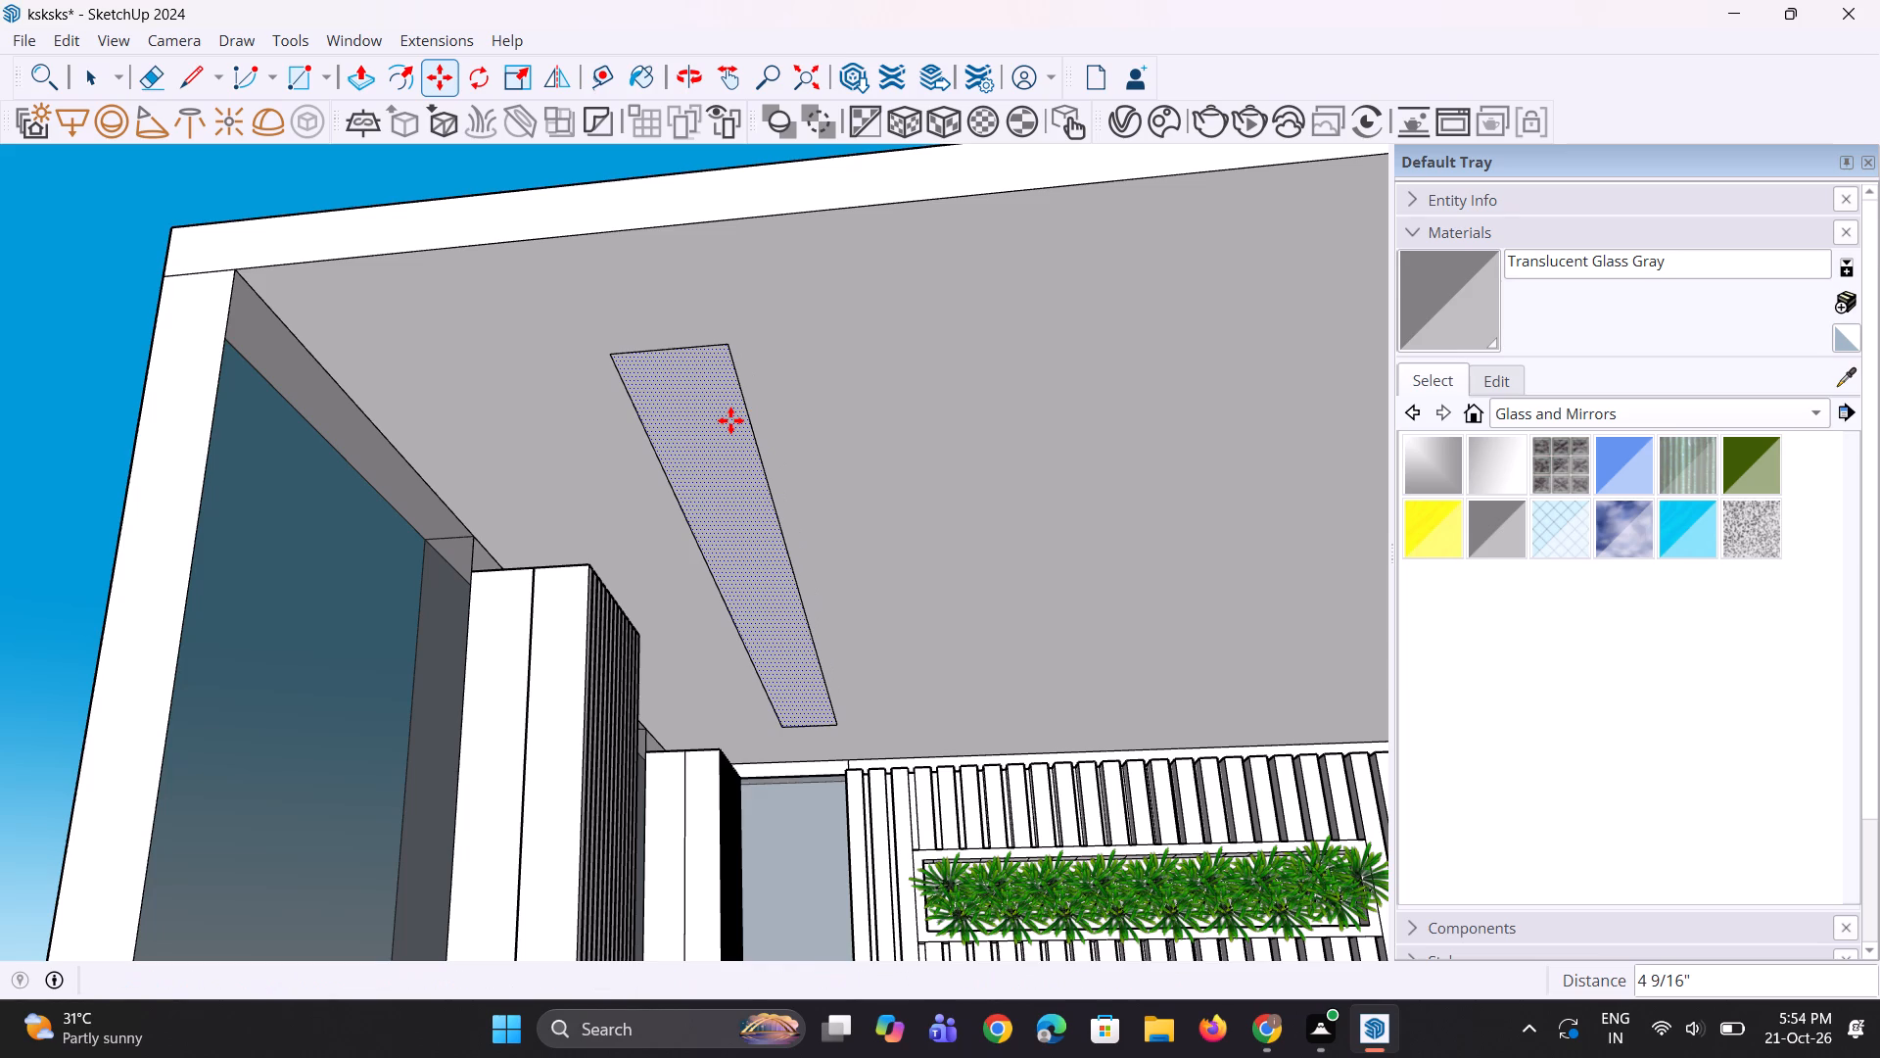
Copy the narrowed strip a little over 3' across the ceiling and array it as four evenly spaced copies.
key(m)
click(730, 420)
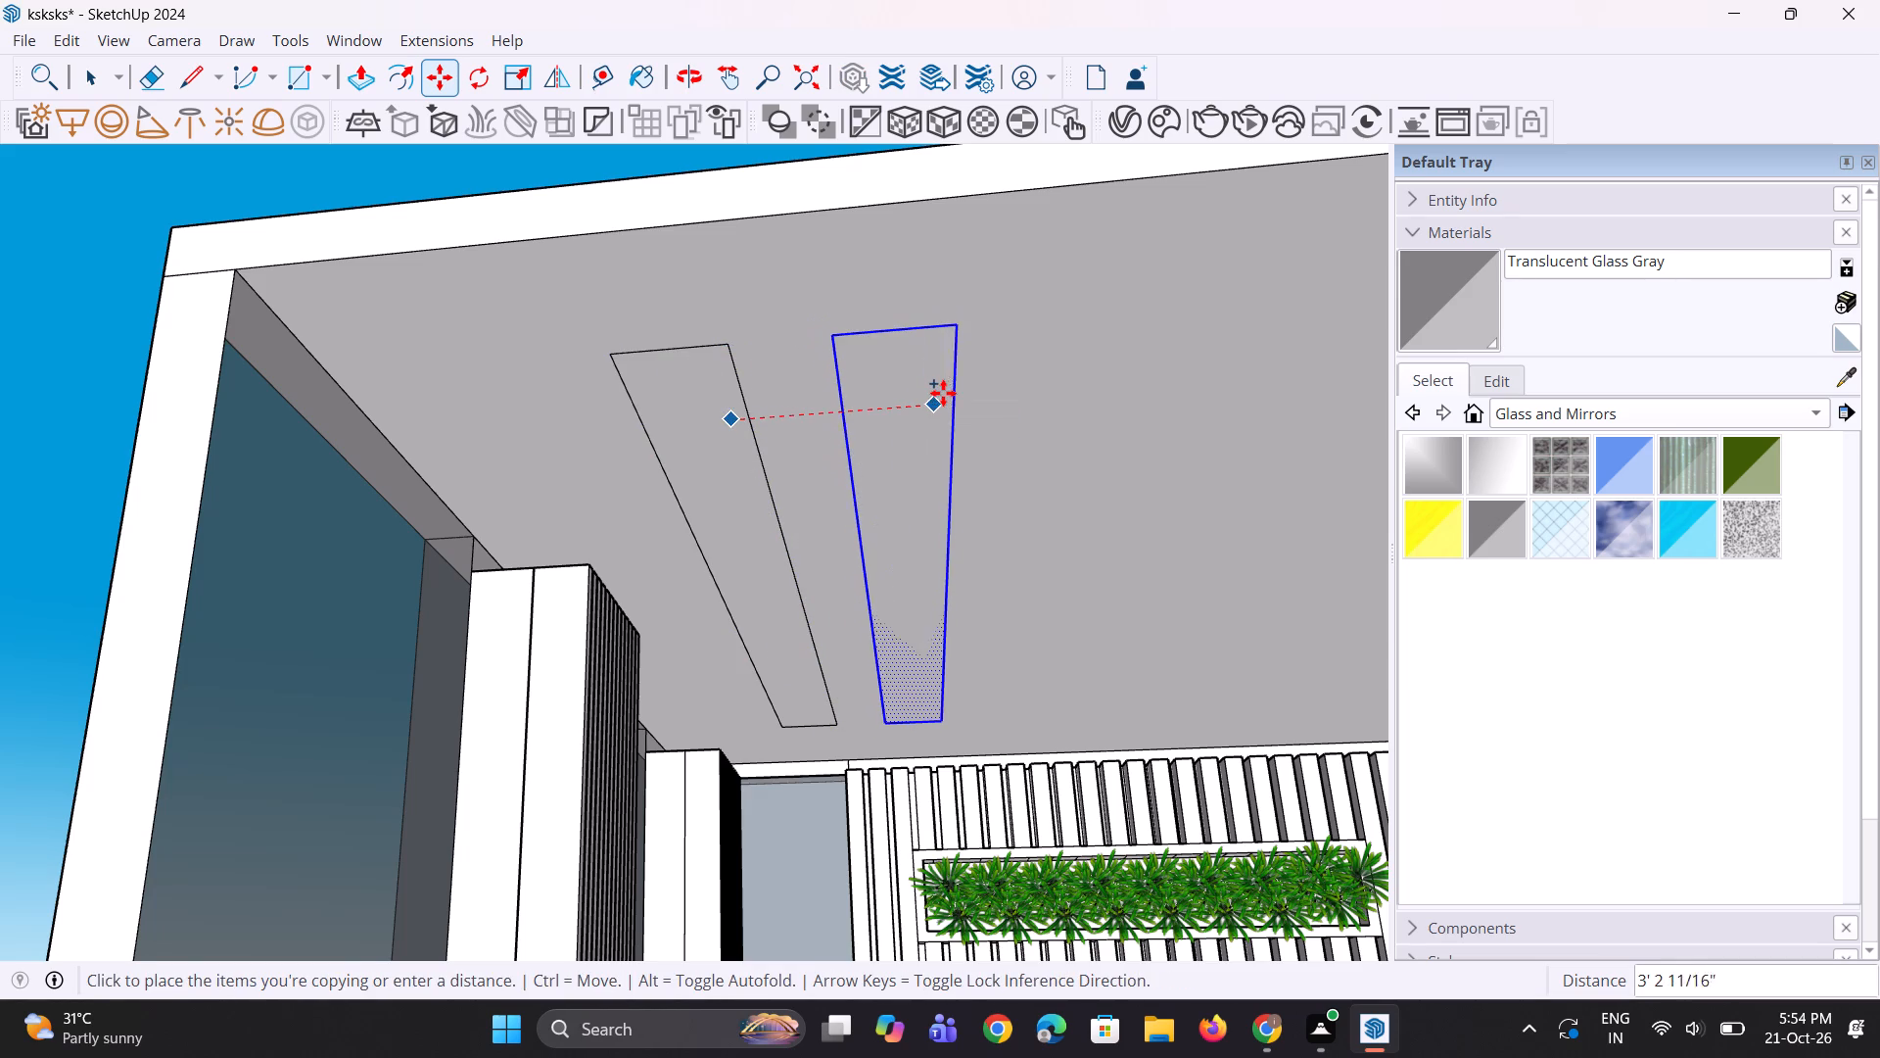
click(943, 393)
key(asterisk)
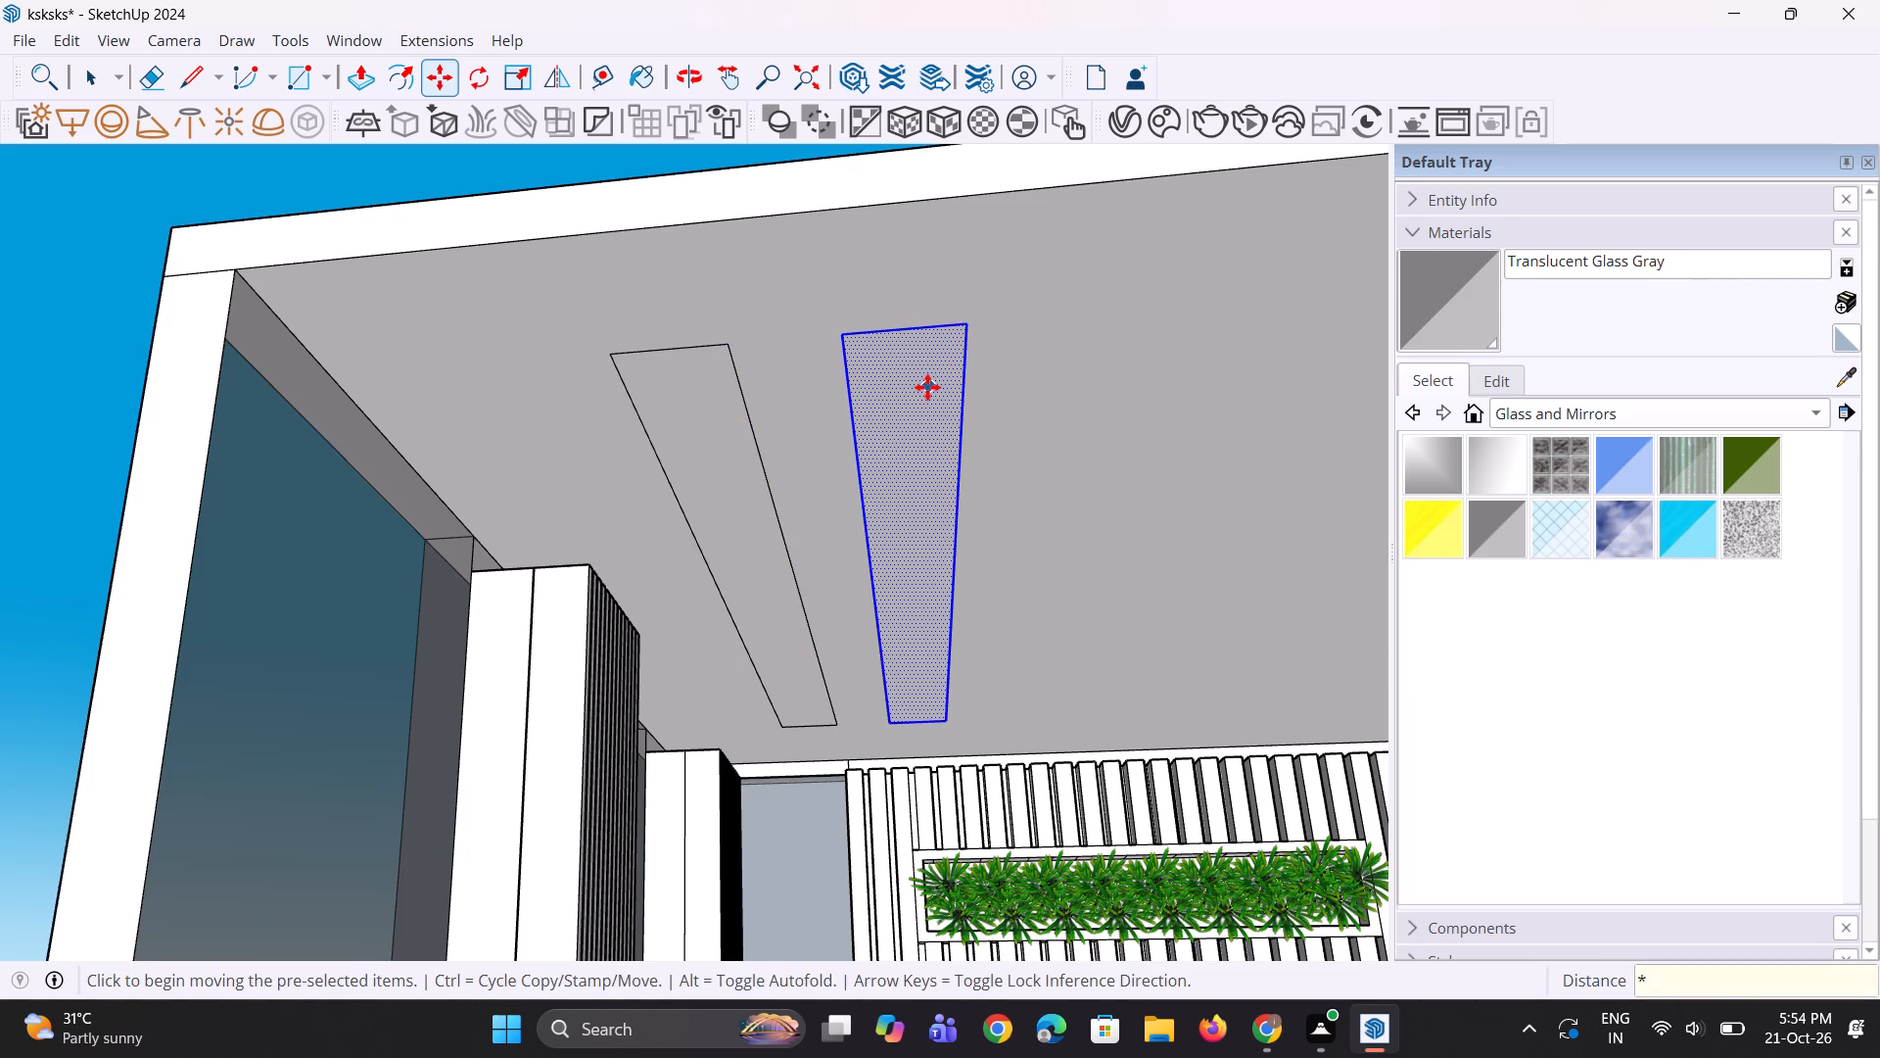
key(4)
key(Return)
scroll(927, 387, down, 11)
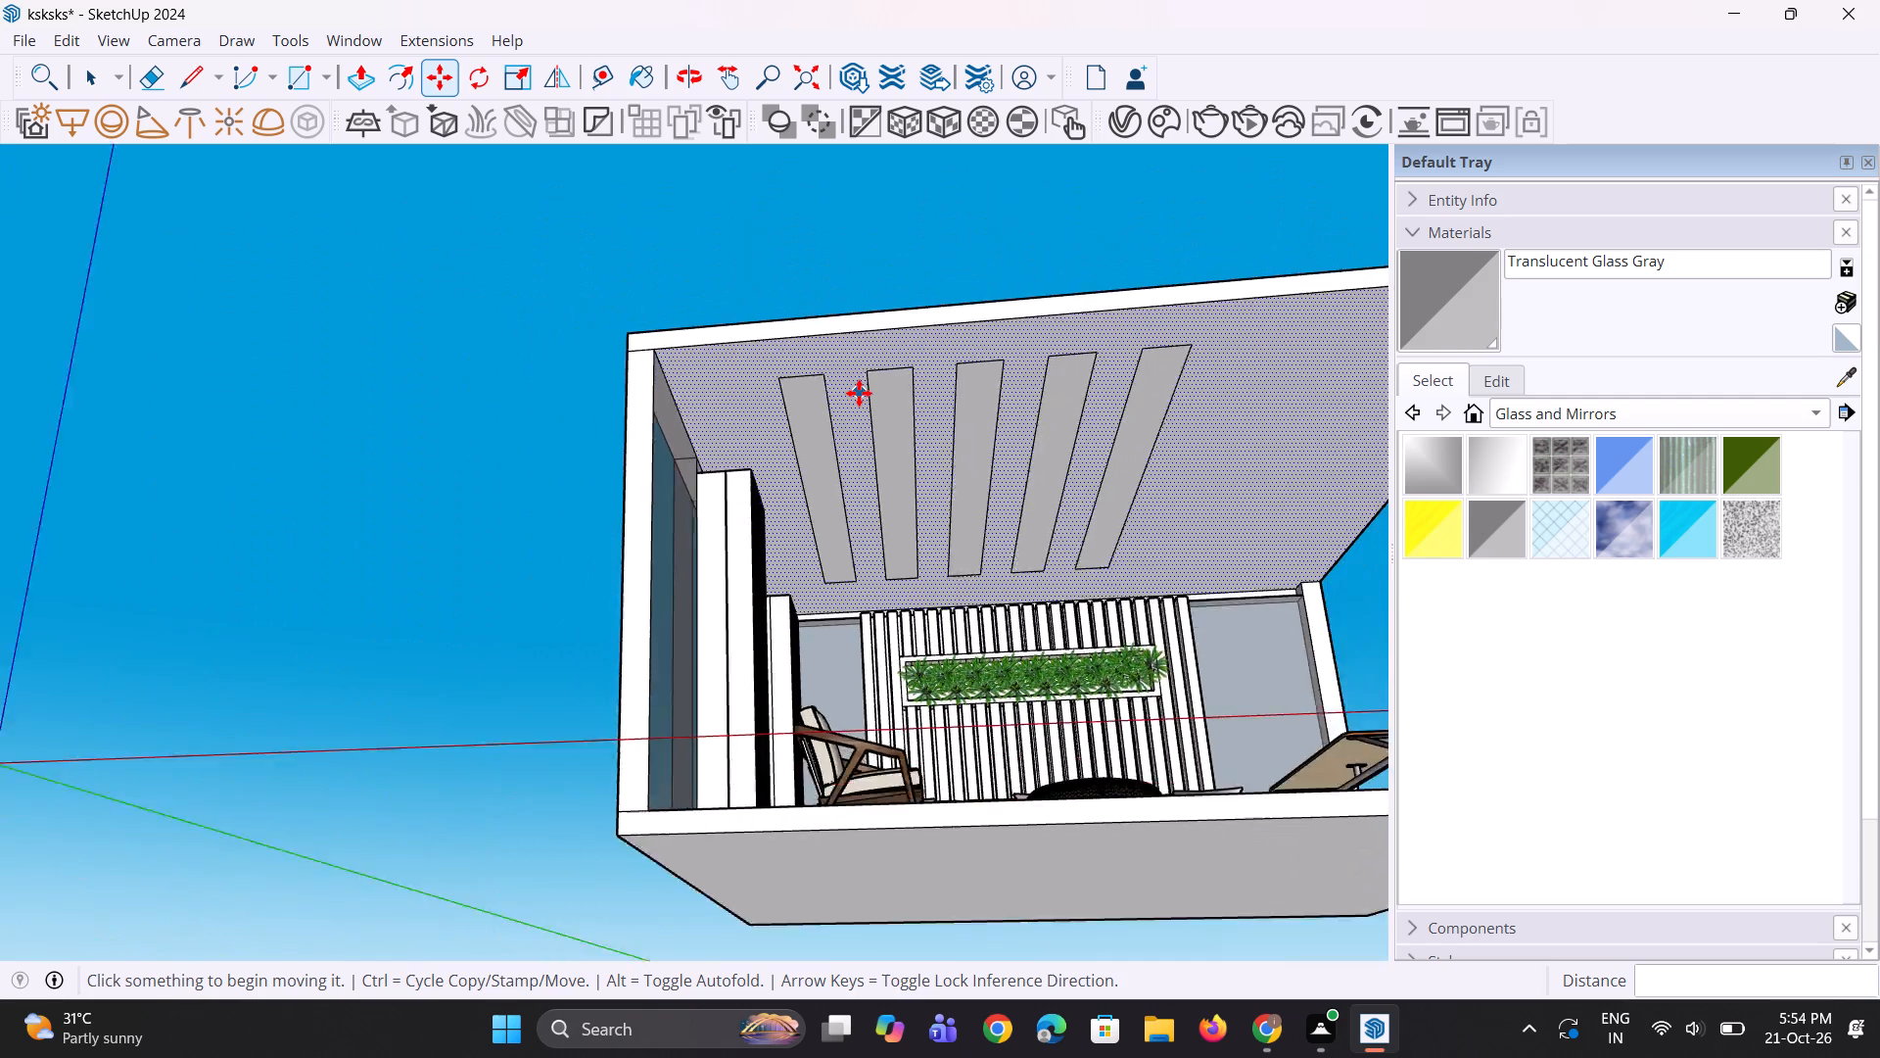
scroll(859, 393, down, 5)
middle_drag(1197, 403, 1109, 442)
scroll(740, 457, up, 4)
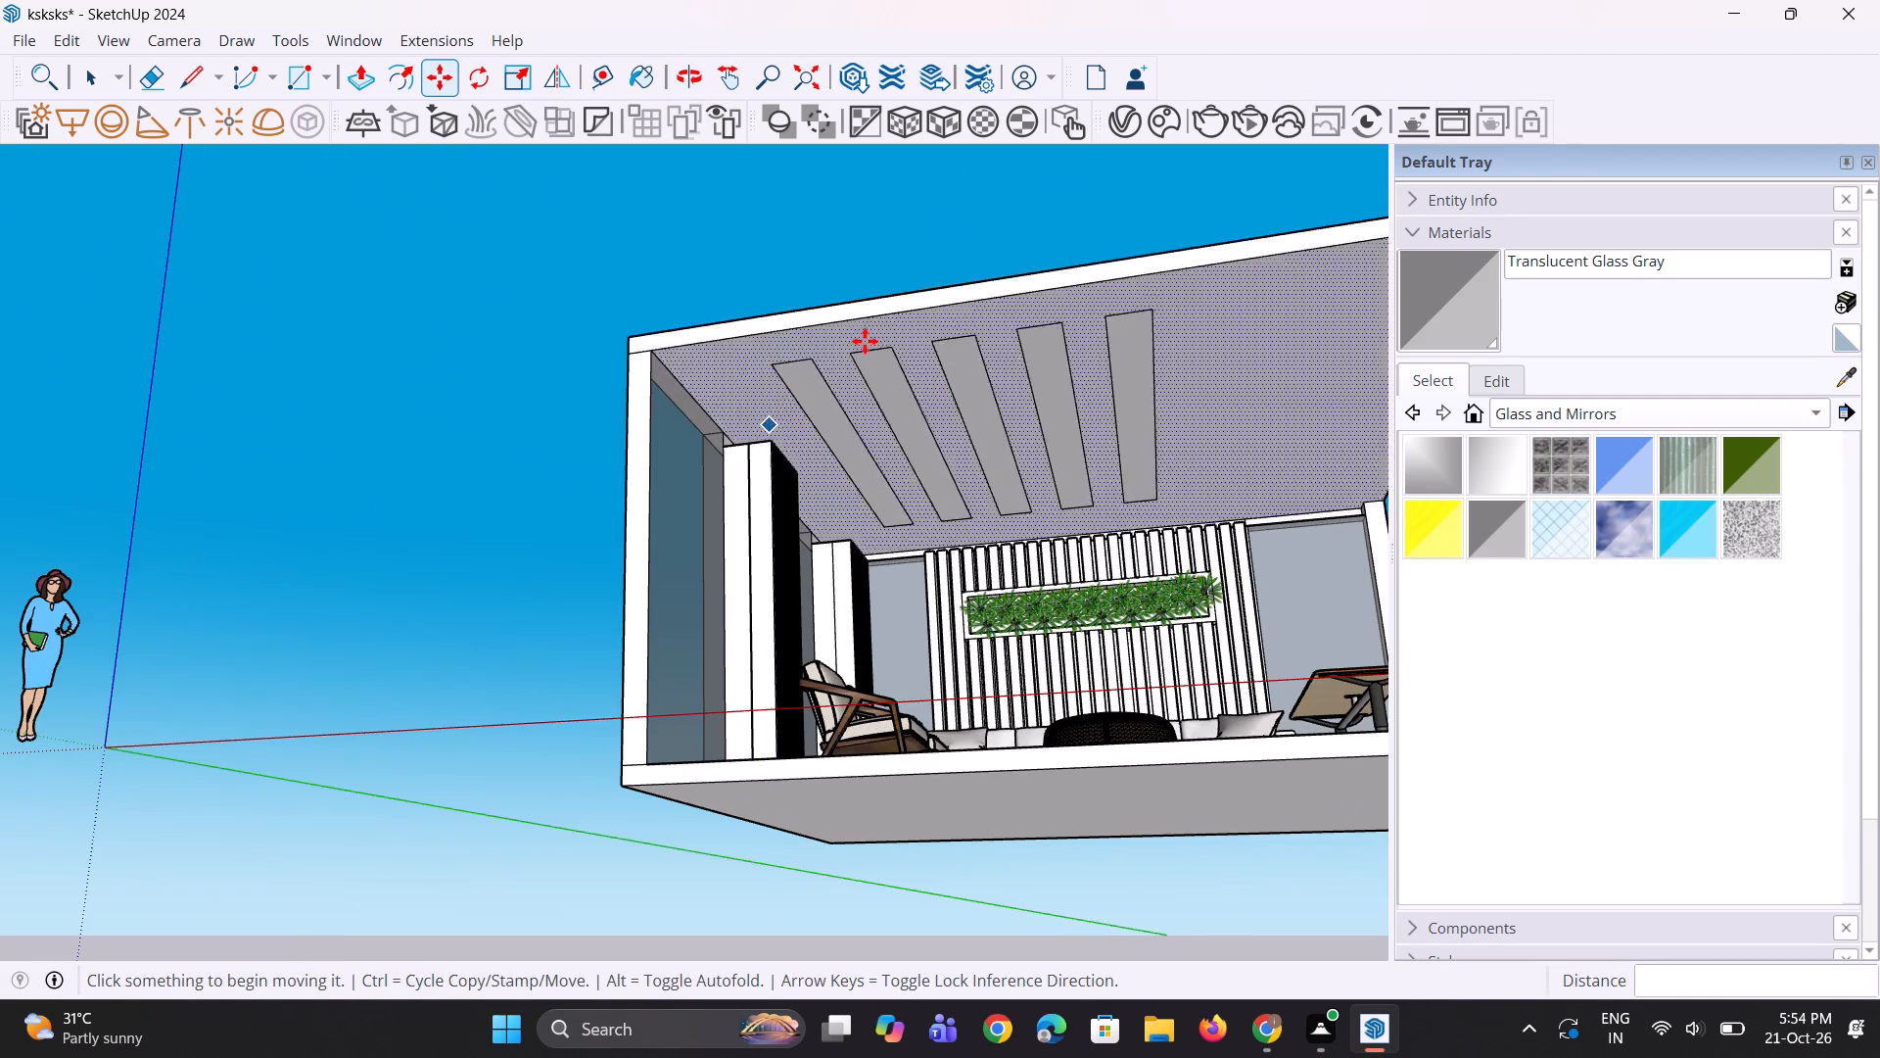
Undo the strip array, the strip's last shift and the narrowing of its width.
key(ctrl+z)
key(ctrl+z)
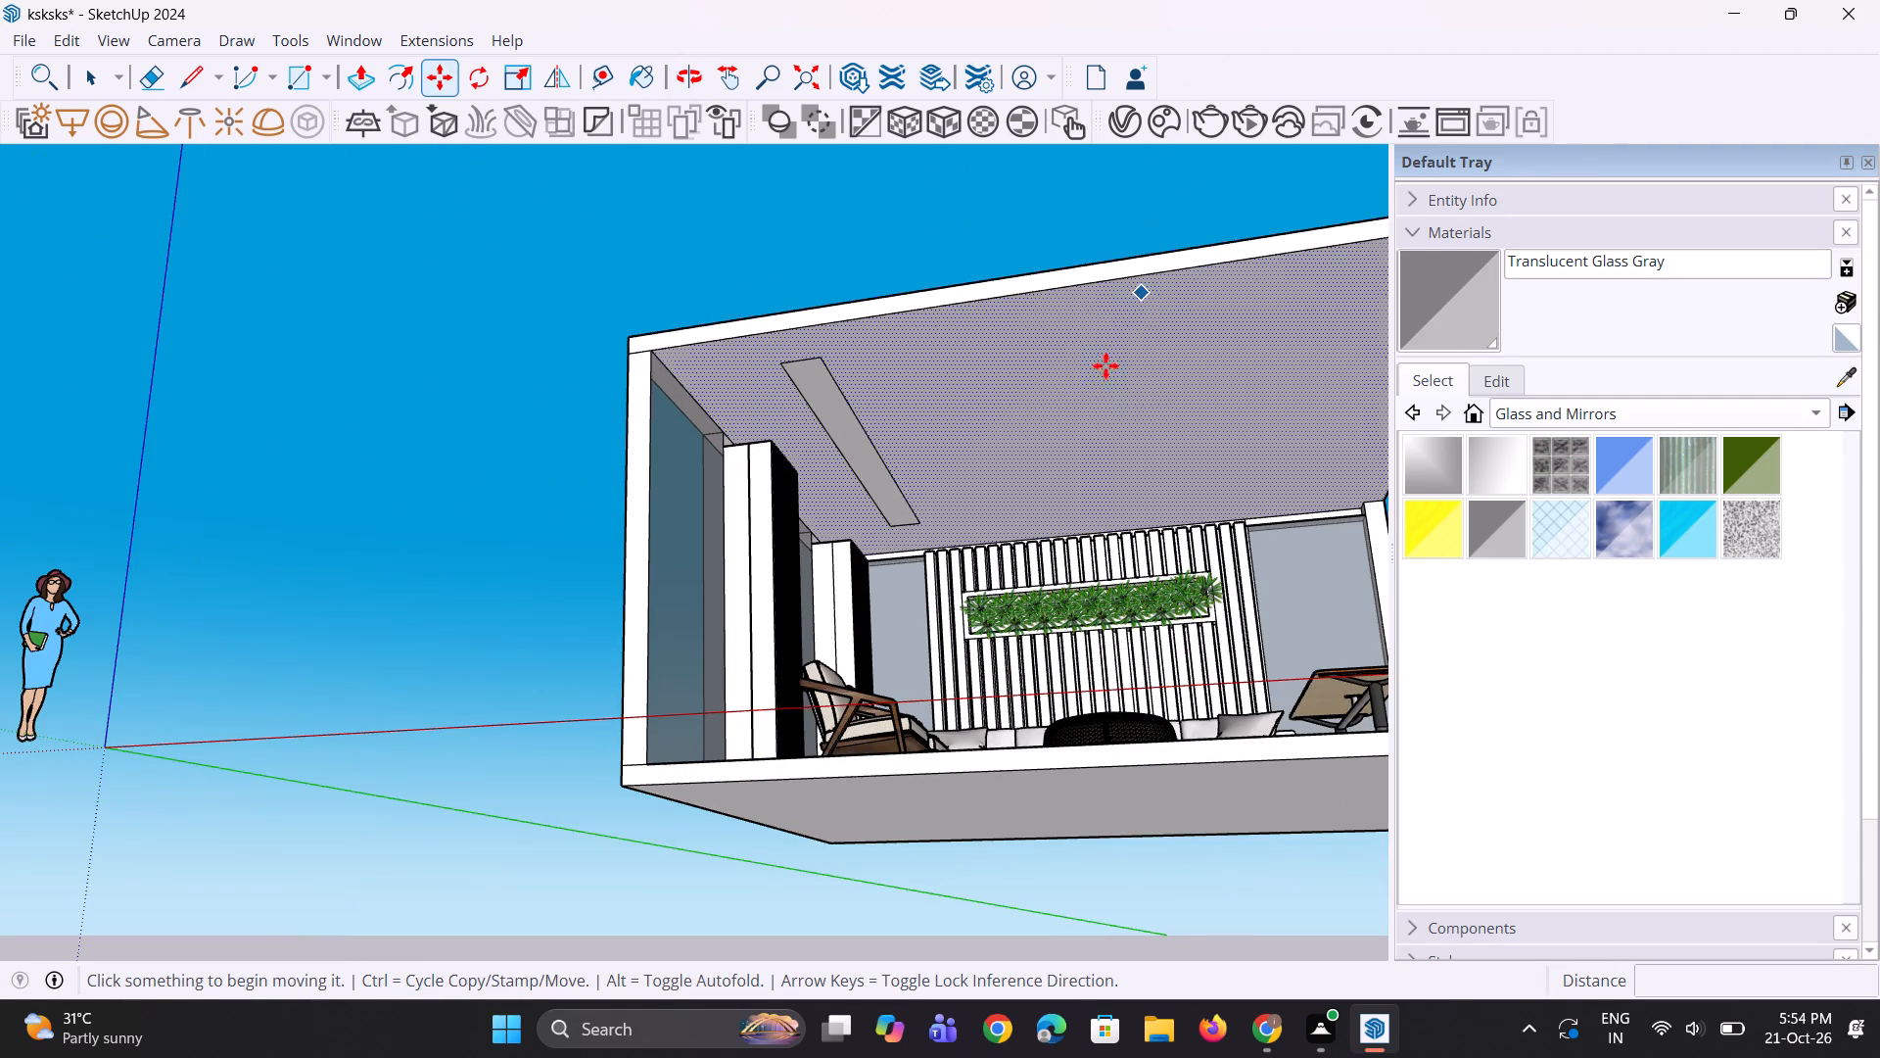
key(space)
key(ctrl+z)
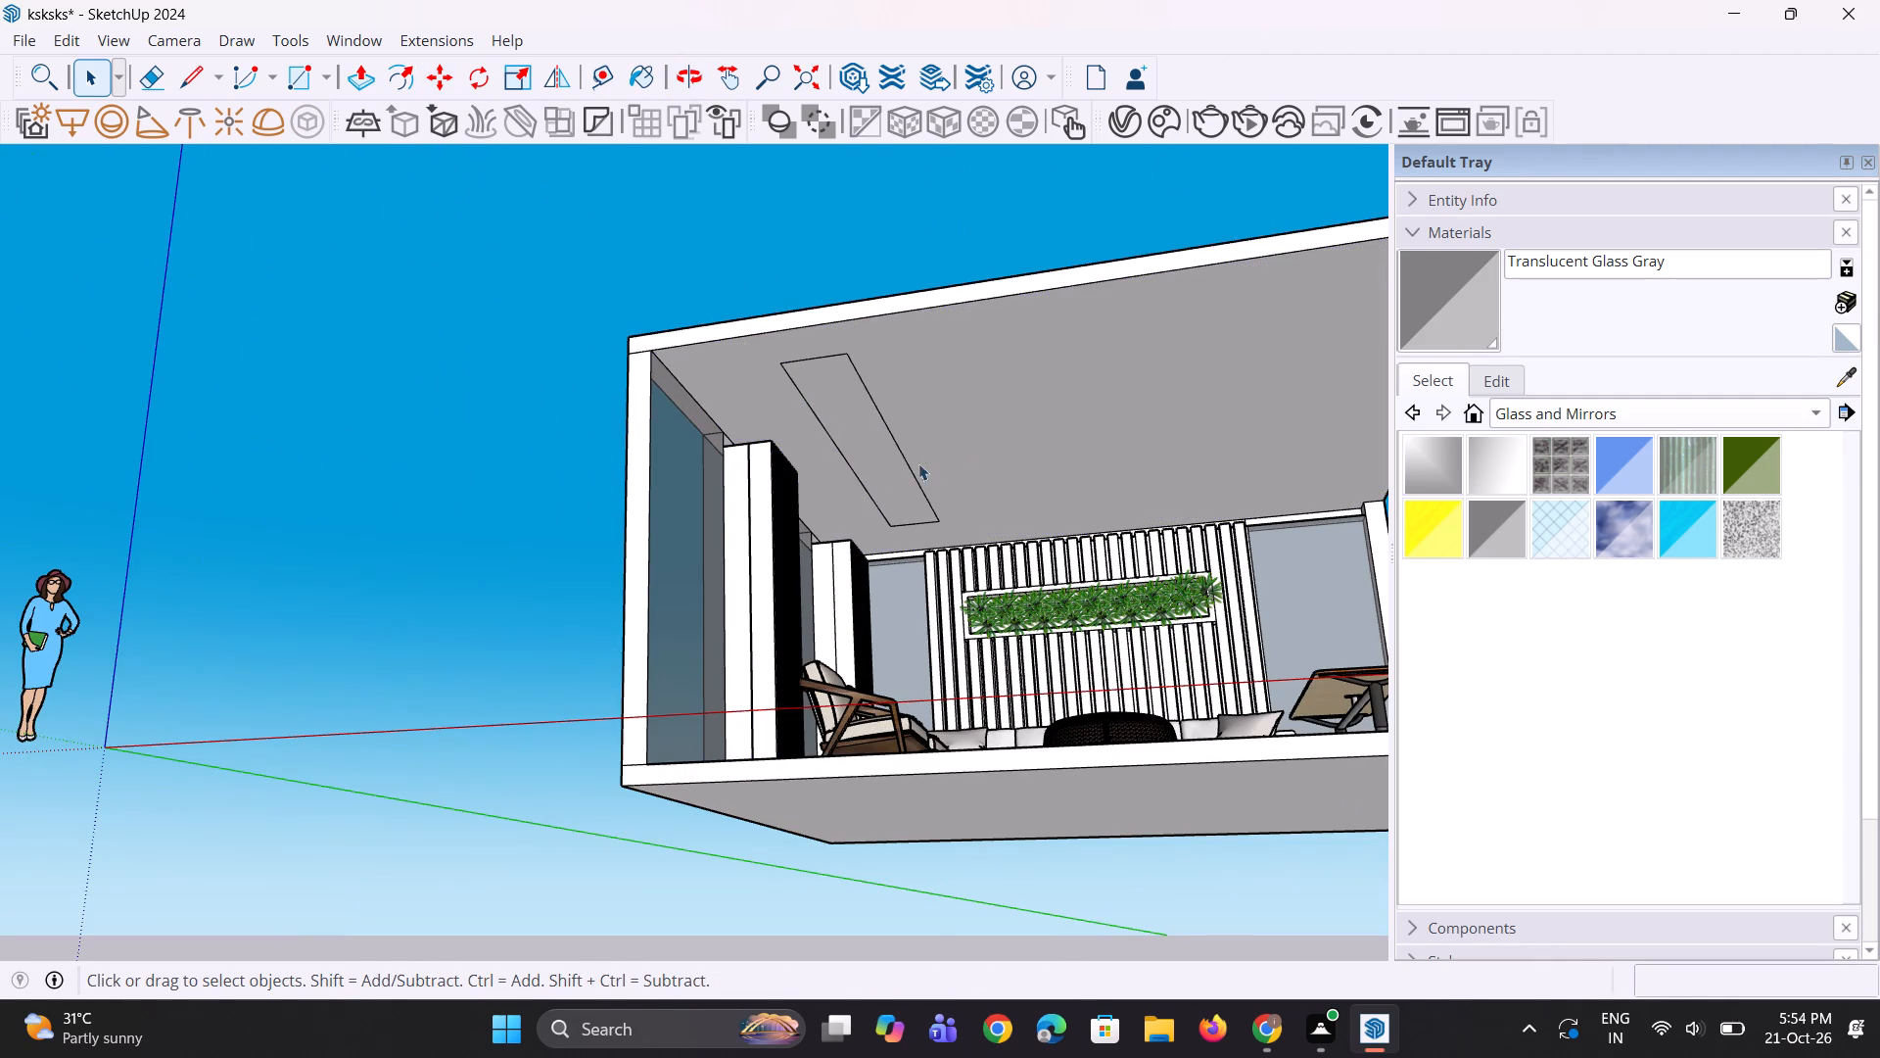
Move the full-width ceiling strip slightly closer to the glazed side wall.
key(space)
scroll(904, 458, up, 3)
key(space)
click(881, 455)
middle_drag(902, 448, 938, 456)
key(m)
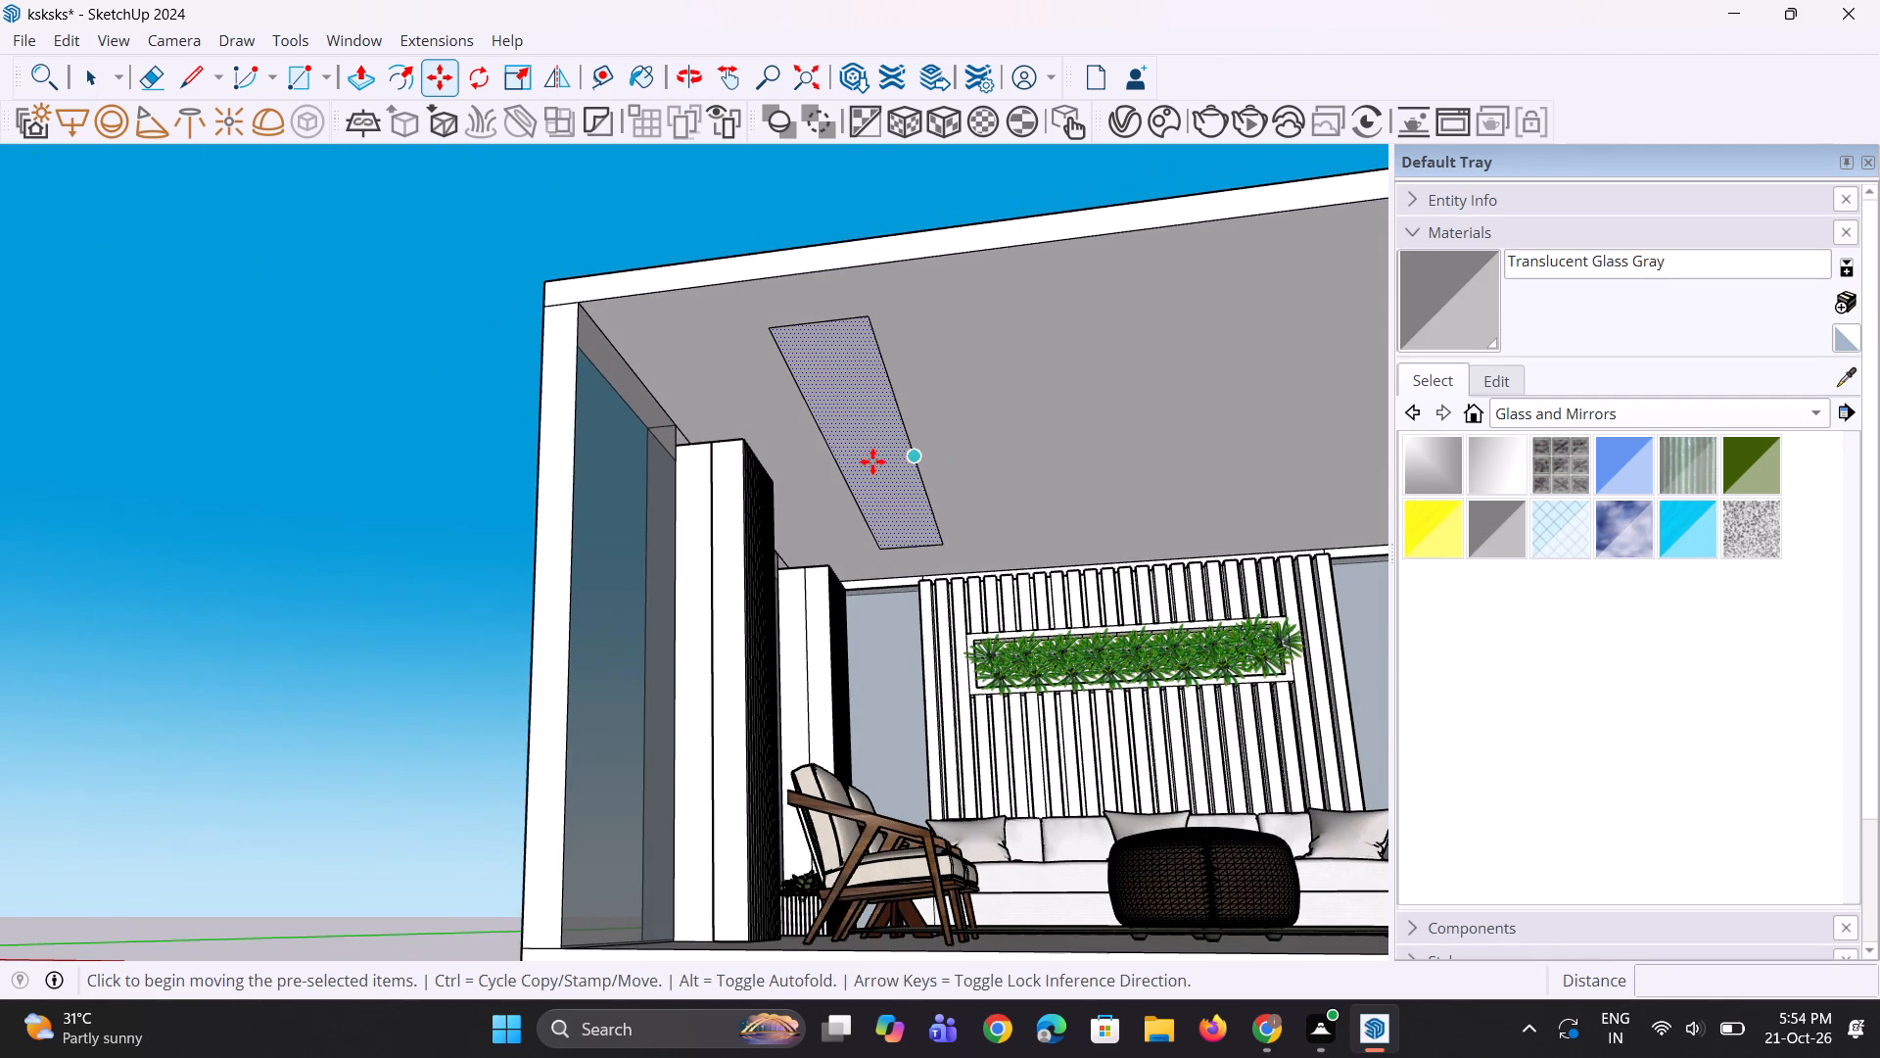
click(872, 461)
click(852, 467)
Copy the strip about 4'4" across the ceiling and array it as four evenly spaced copies.
key(m)
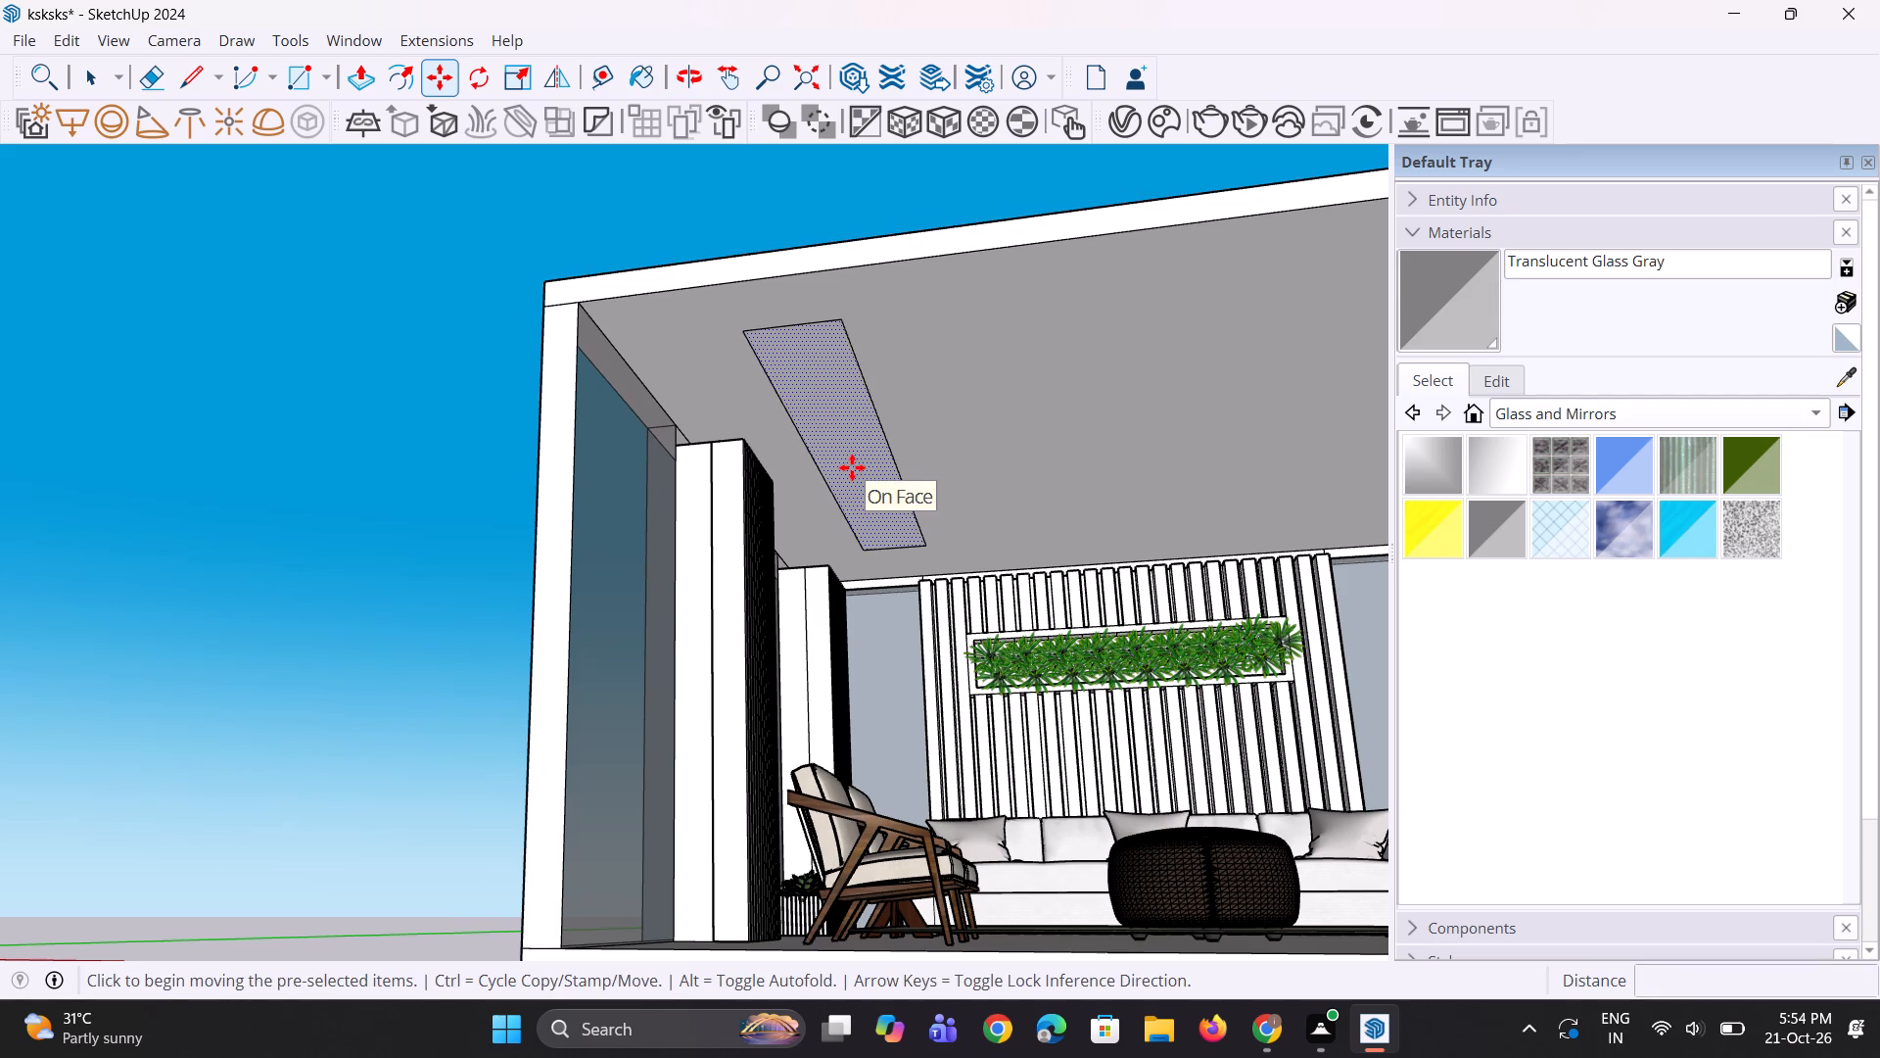
click(852, 467)
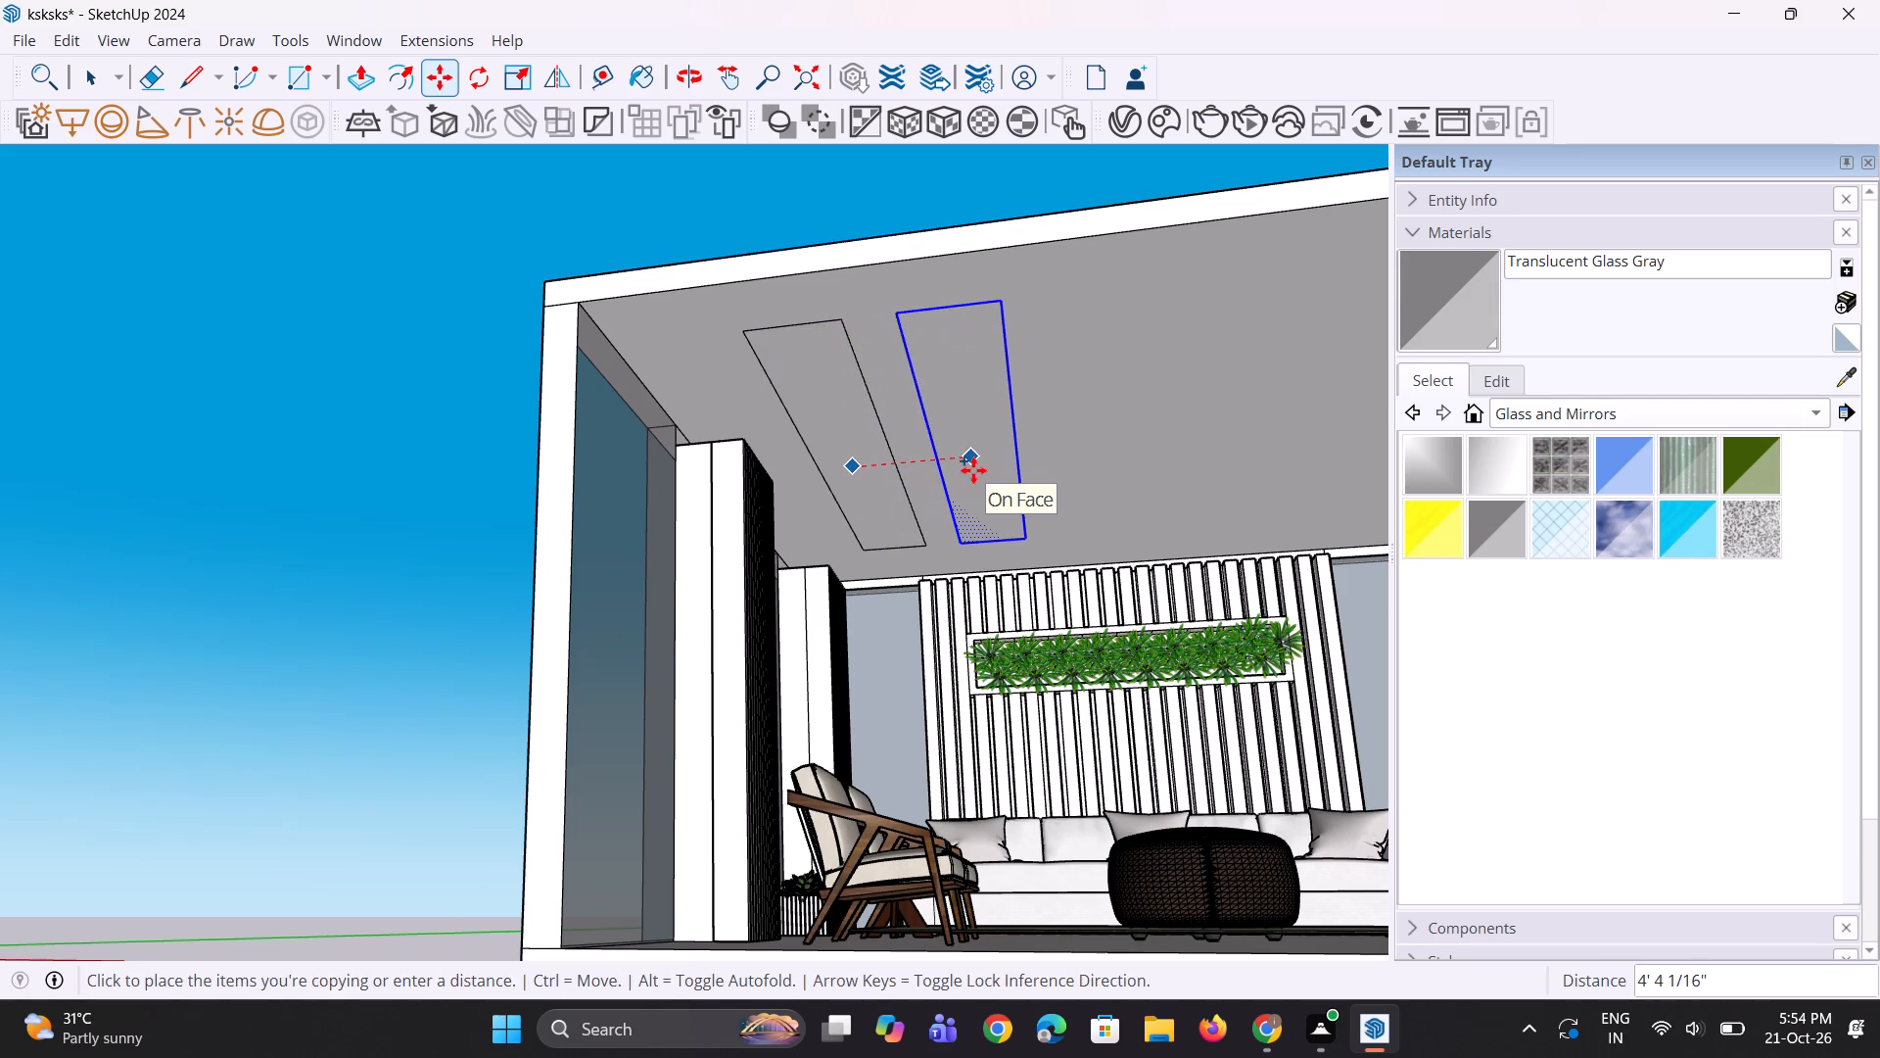
click(973, 470)
text(*4)
key(Return)
scroll(1020, 371, down, 8)
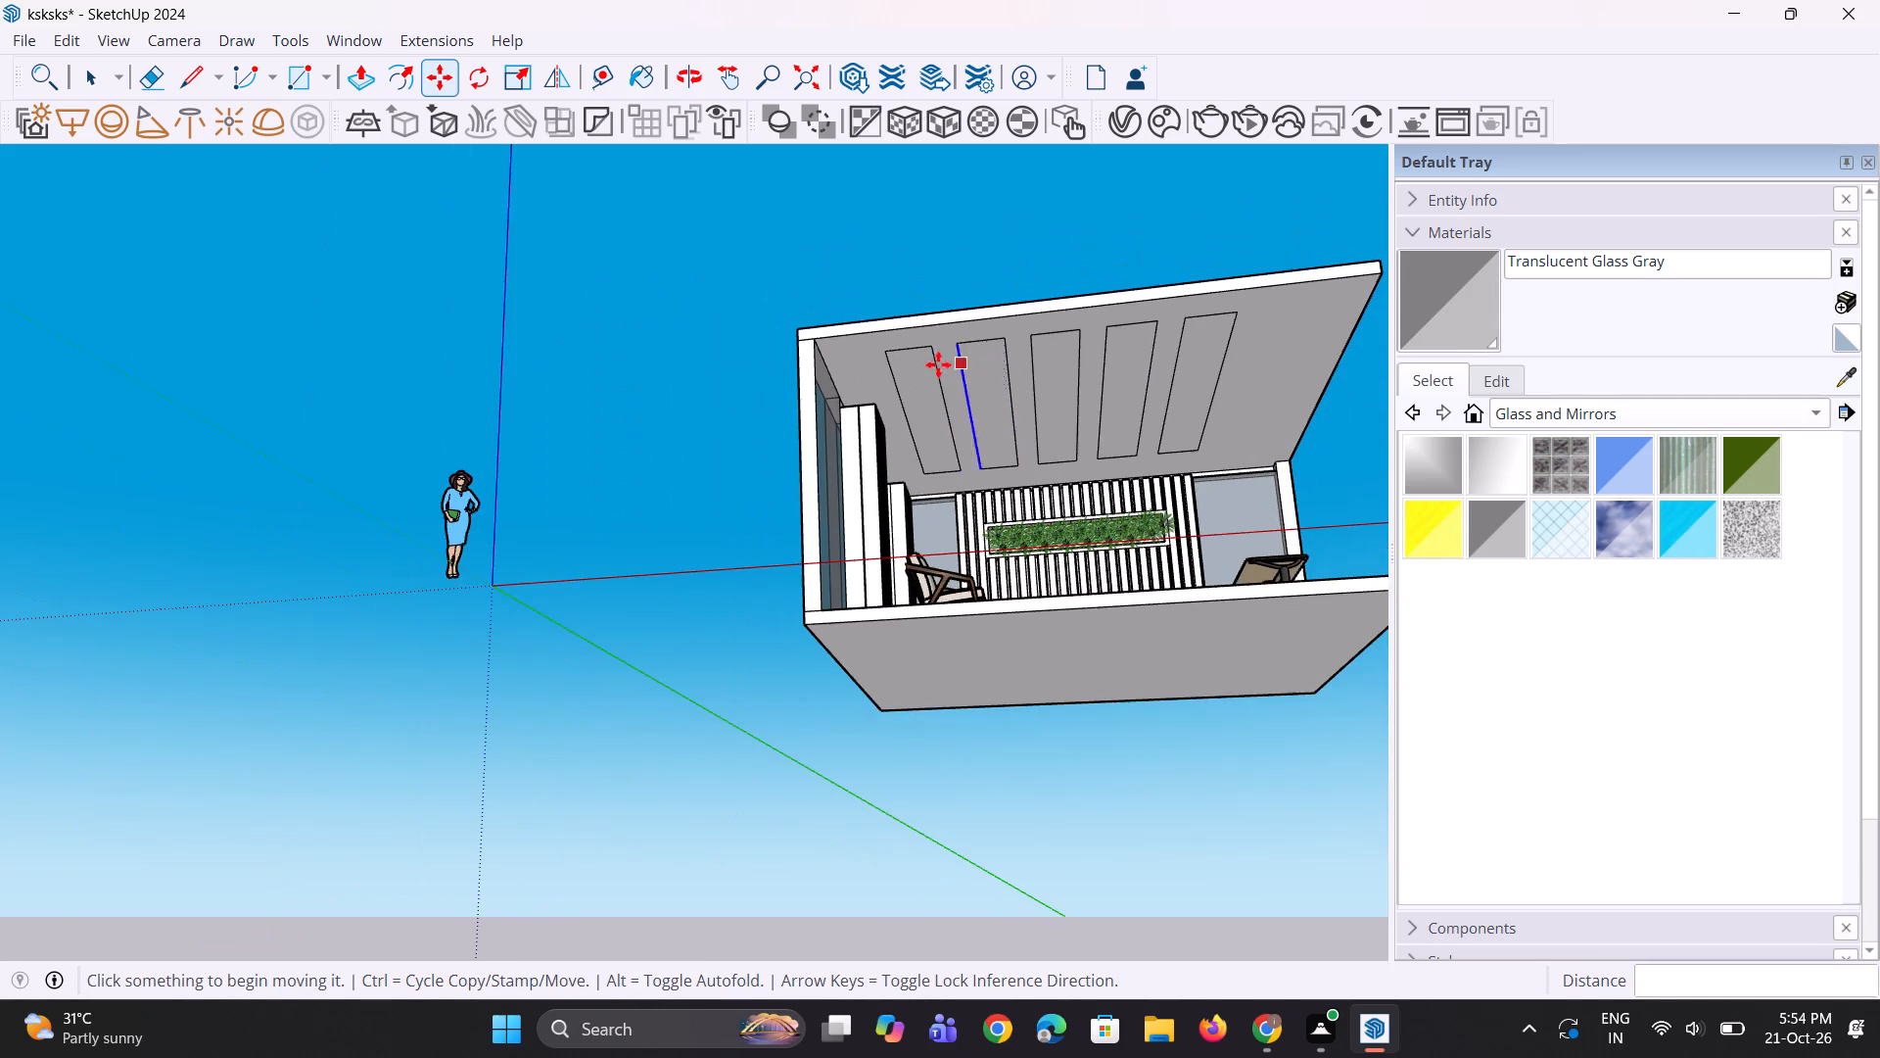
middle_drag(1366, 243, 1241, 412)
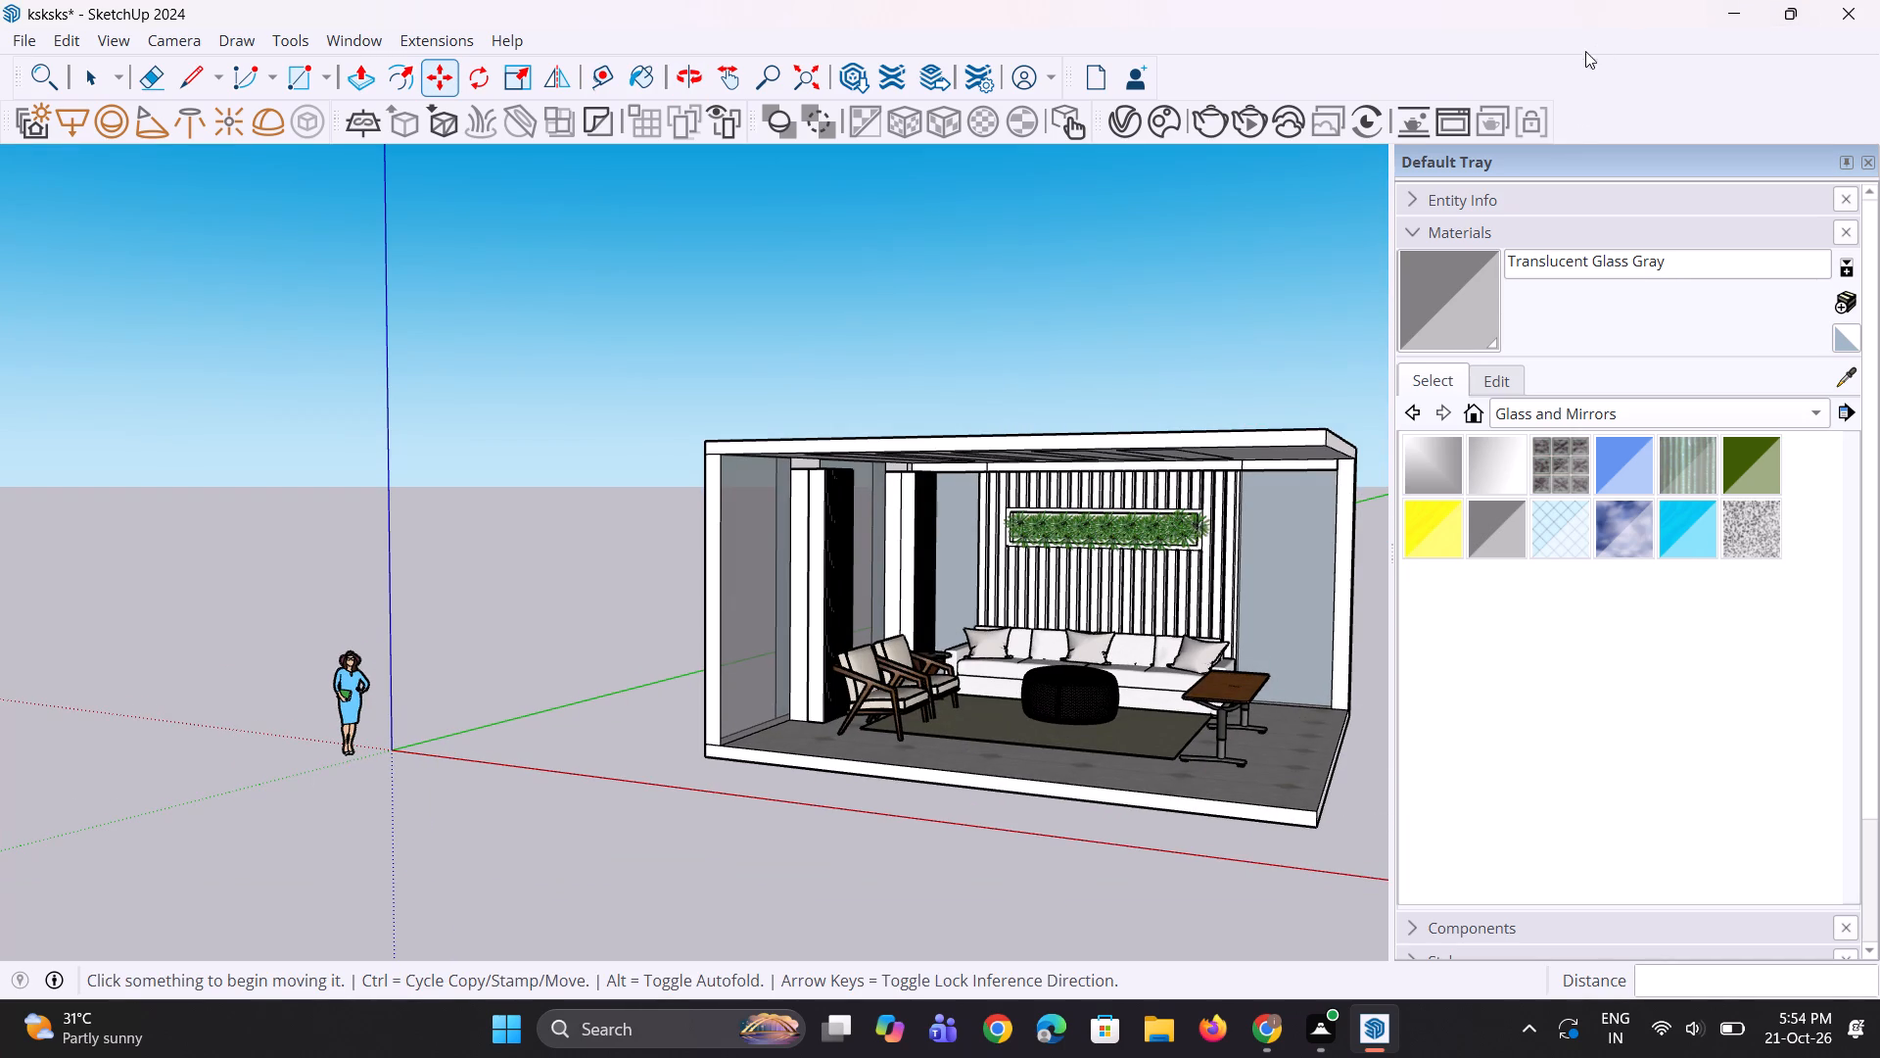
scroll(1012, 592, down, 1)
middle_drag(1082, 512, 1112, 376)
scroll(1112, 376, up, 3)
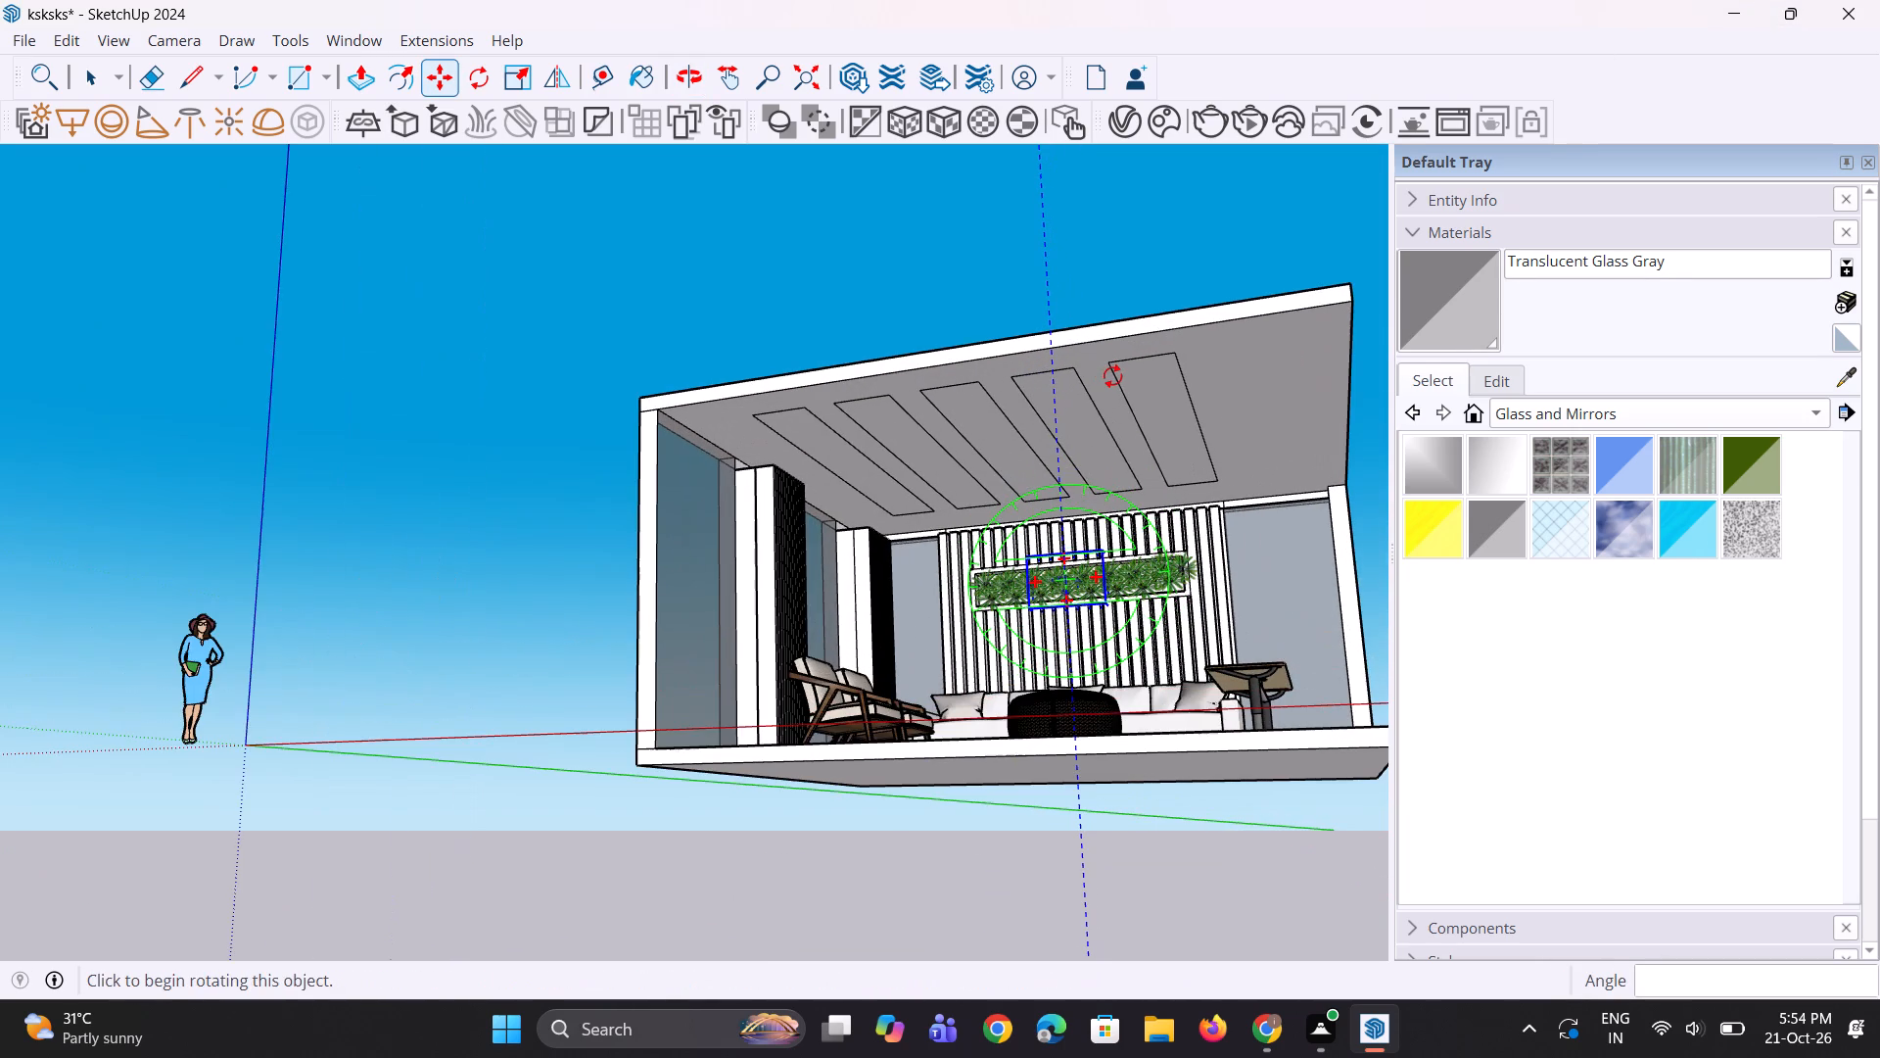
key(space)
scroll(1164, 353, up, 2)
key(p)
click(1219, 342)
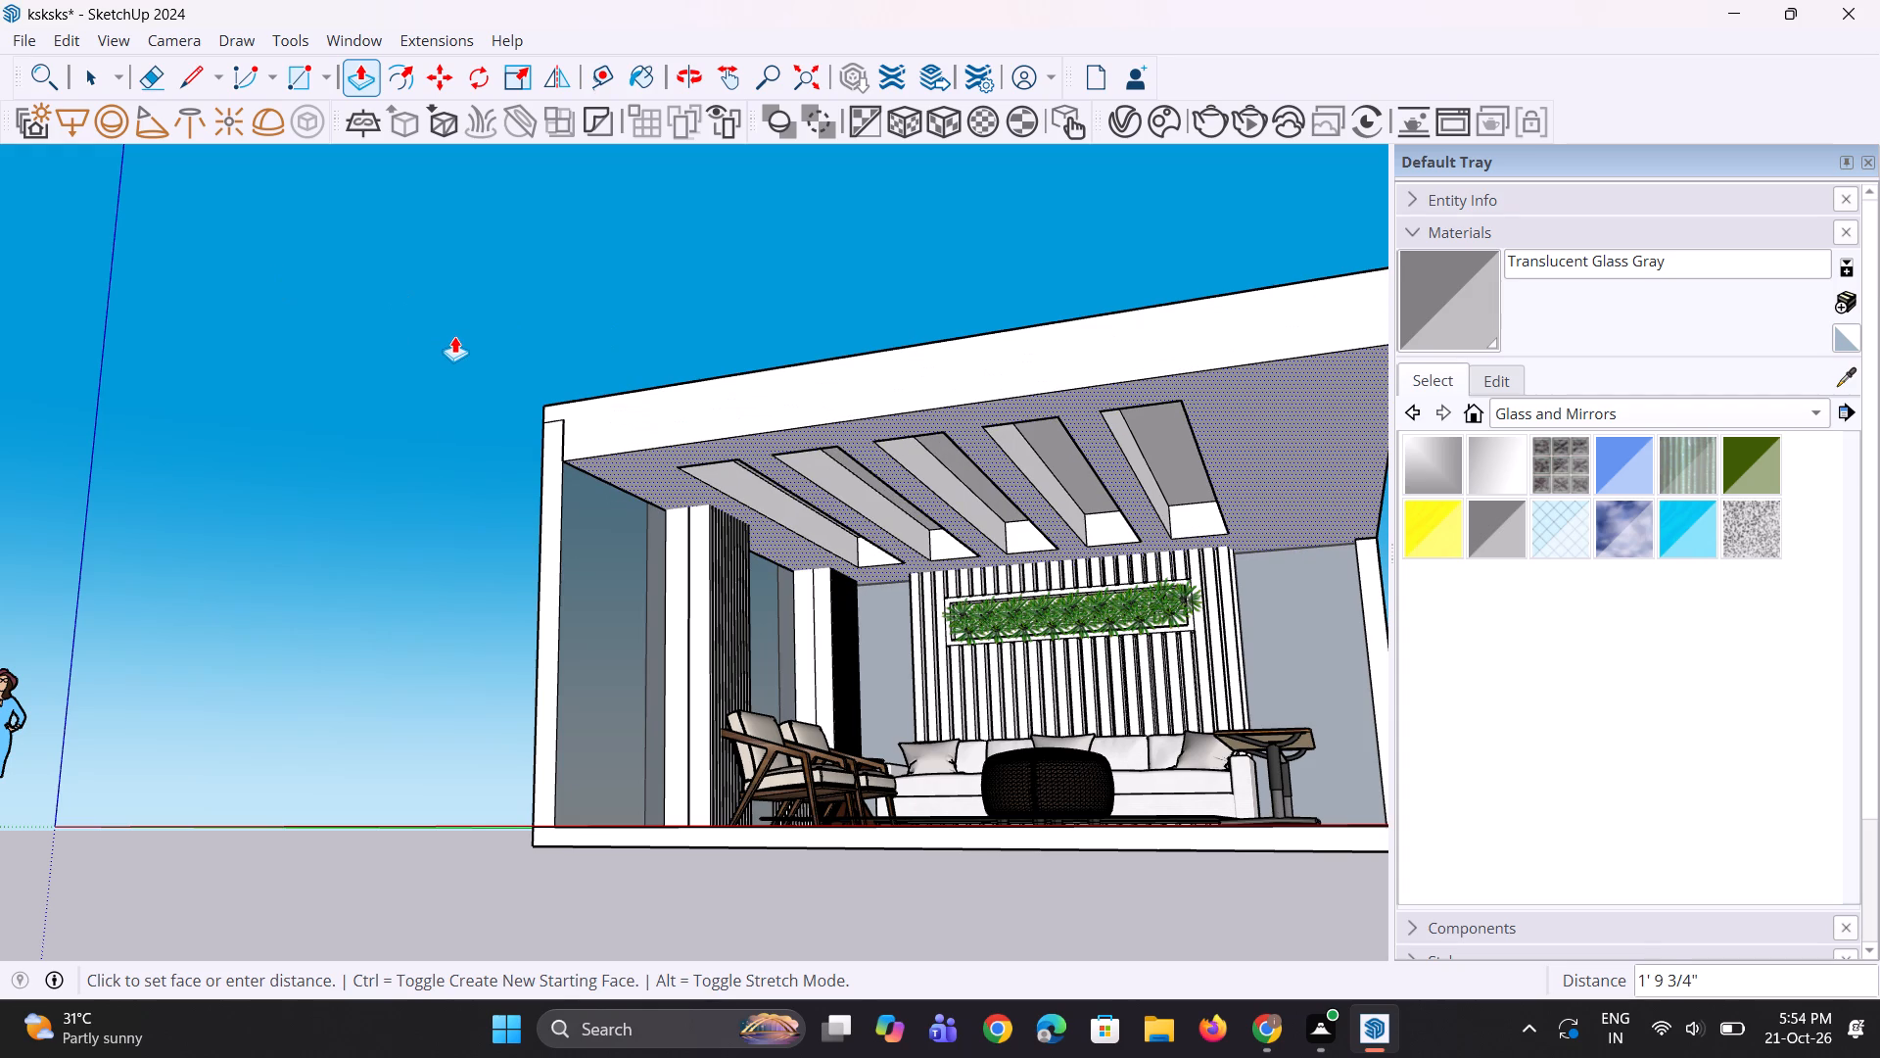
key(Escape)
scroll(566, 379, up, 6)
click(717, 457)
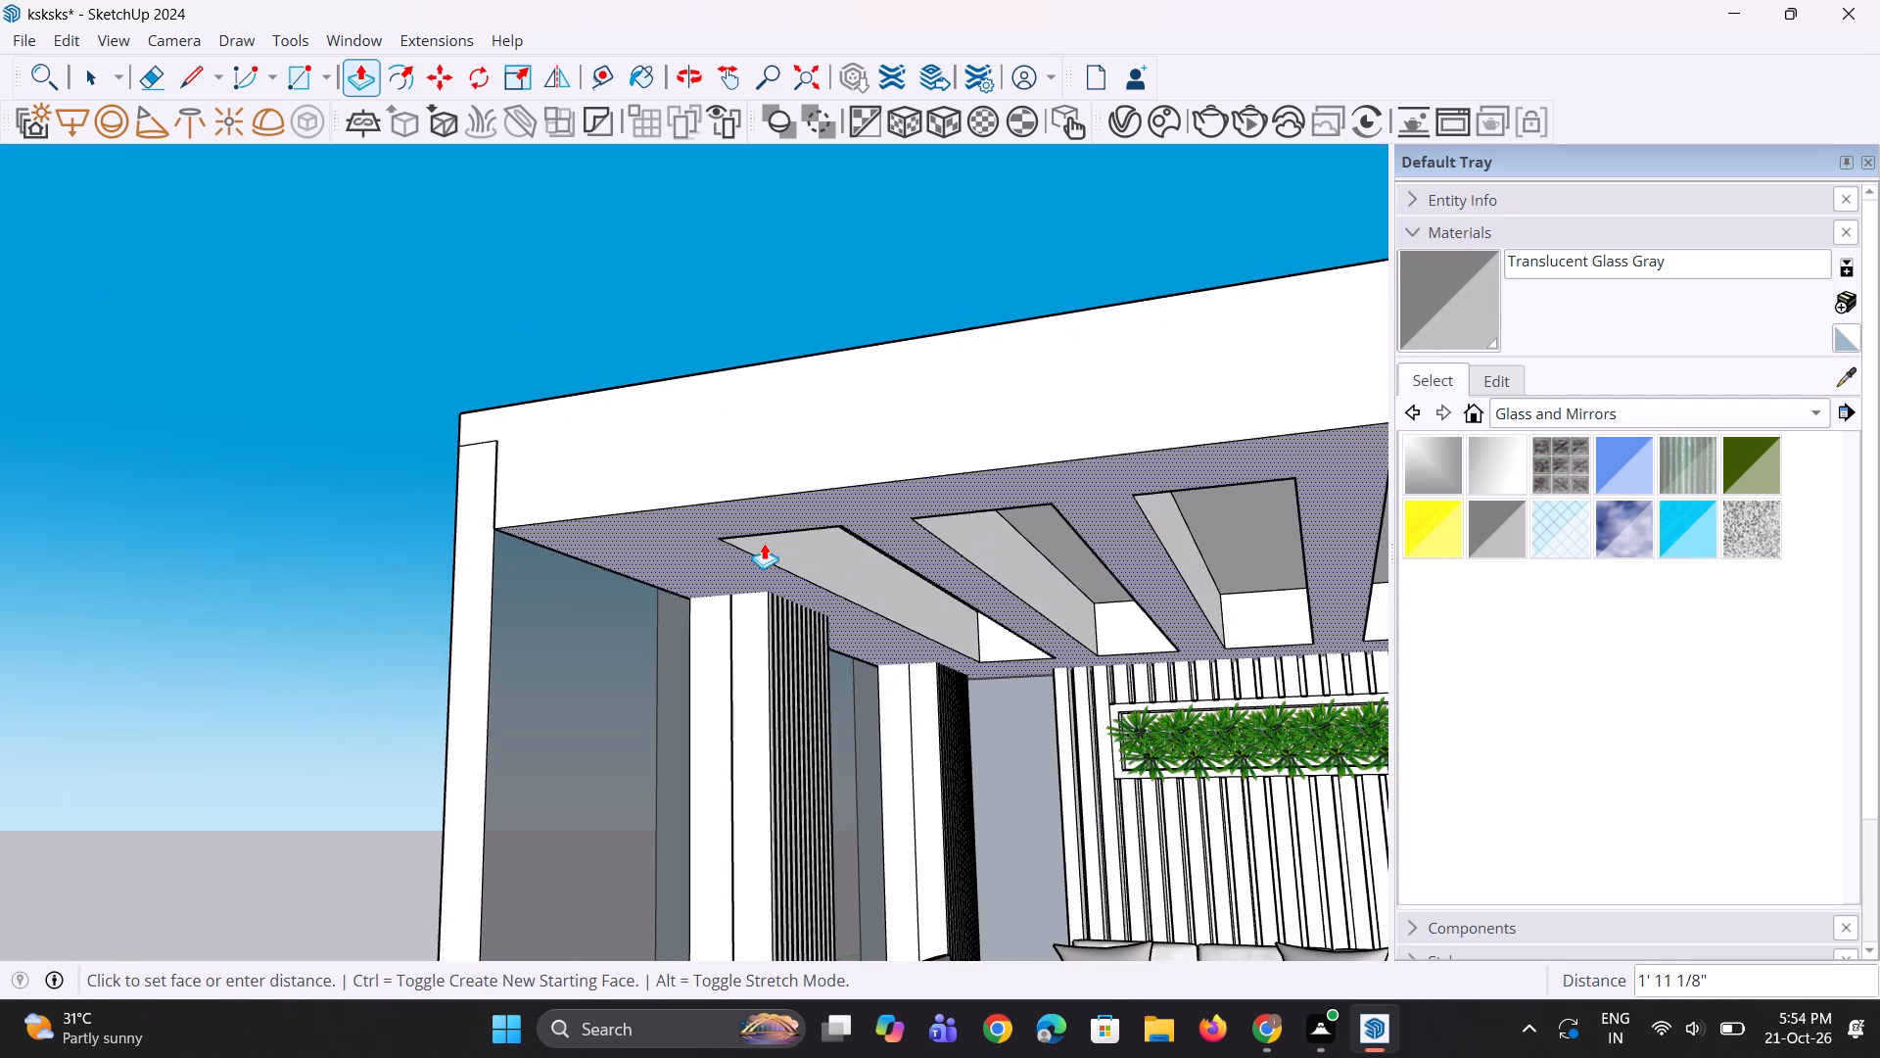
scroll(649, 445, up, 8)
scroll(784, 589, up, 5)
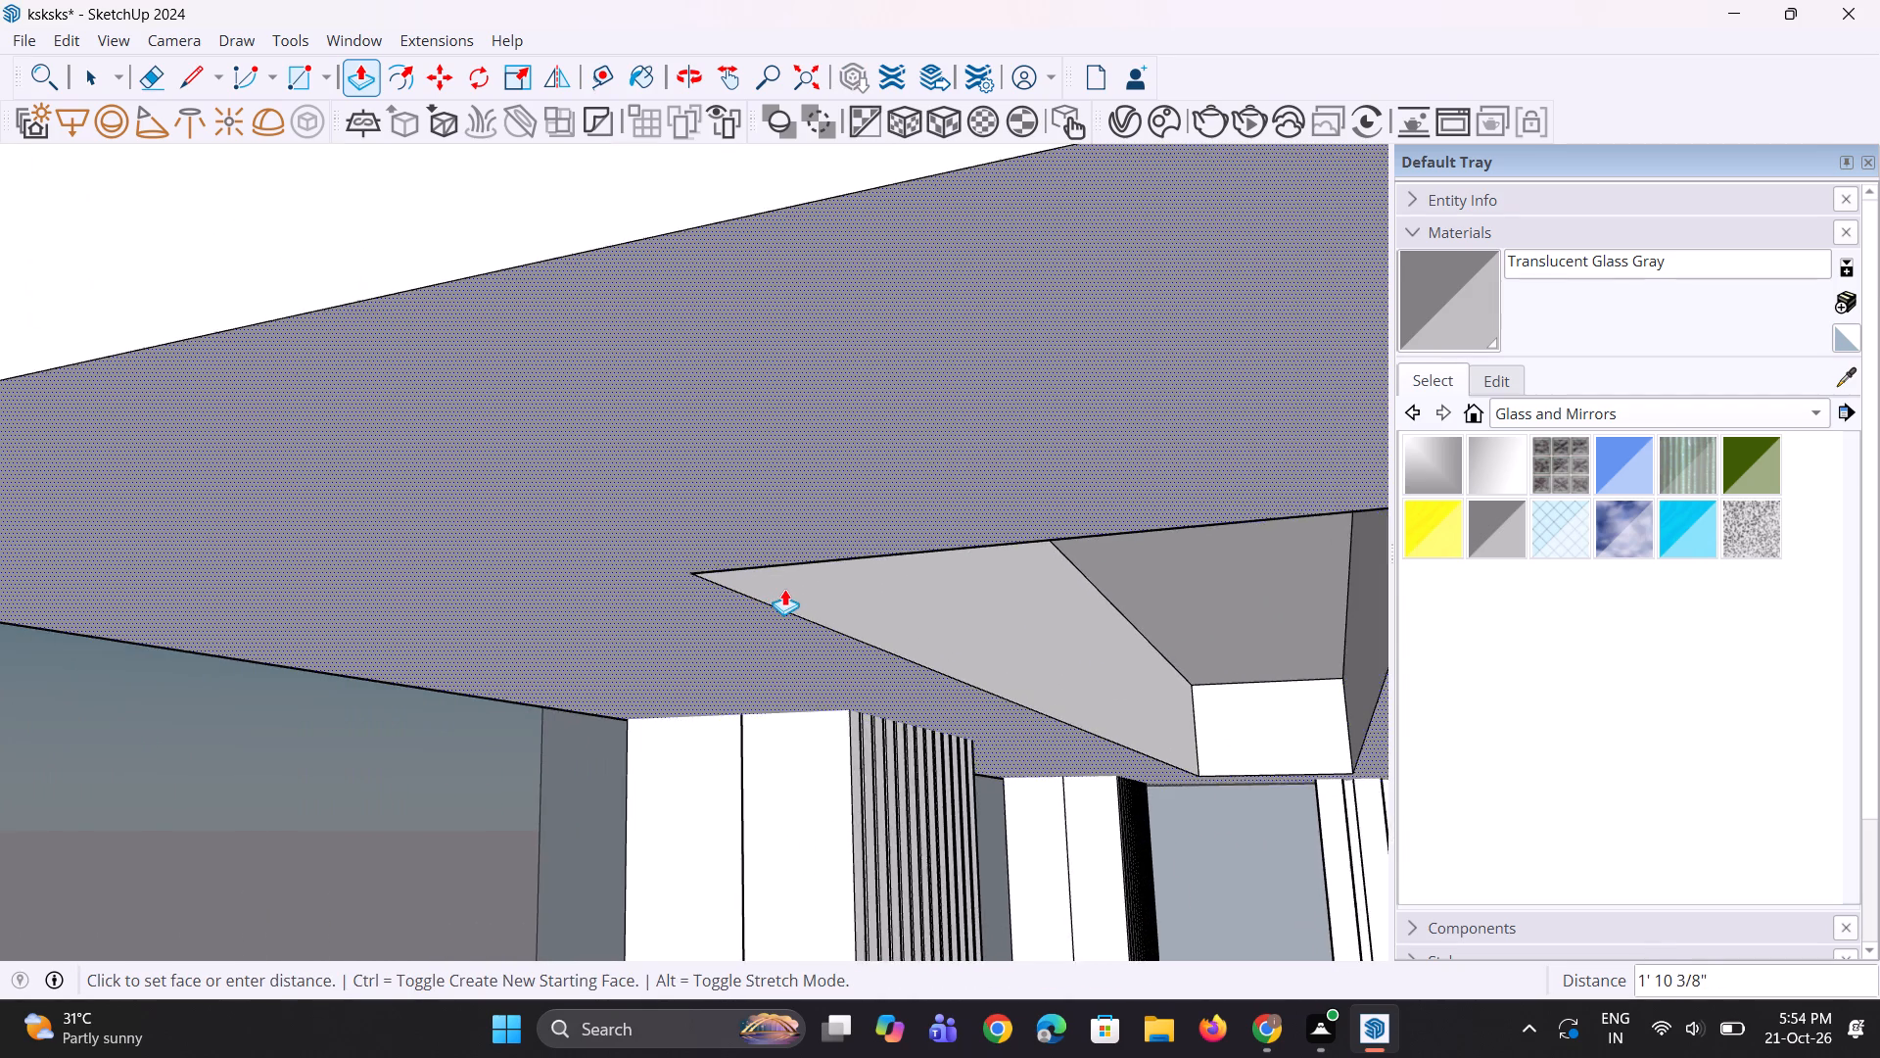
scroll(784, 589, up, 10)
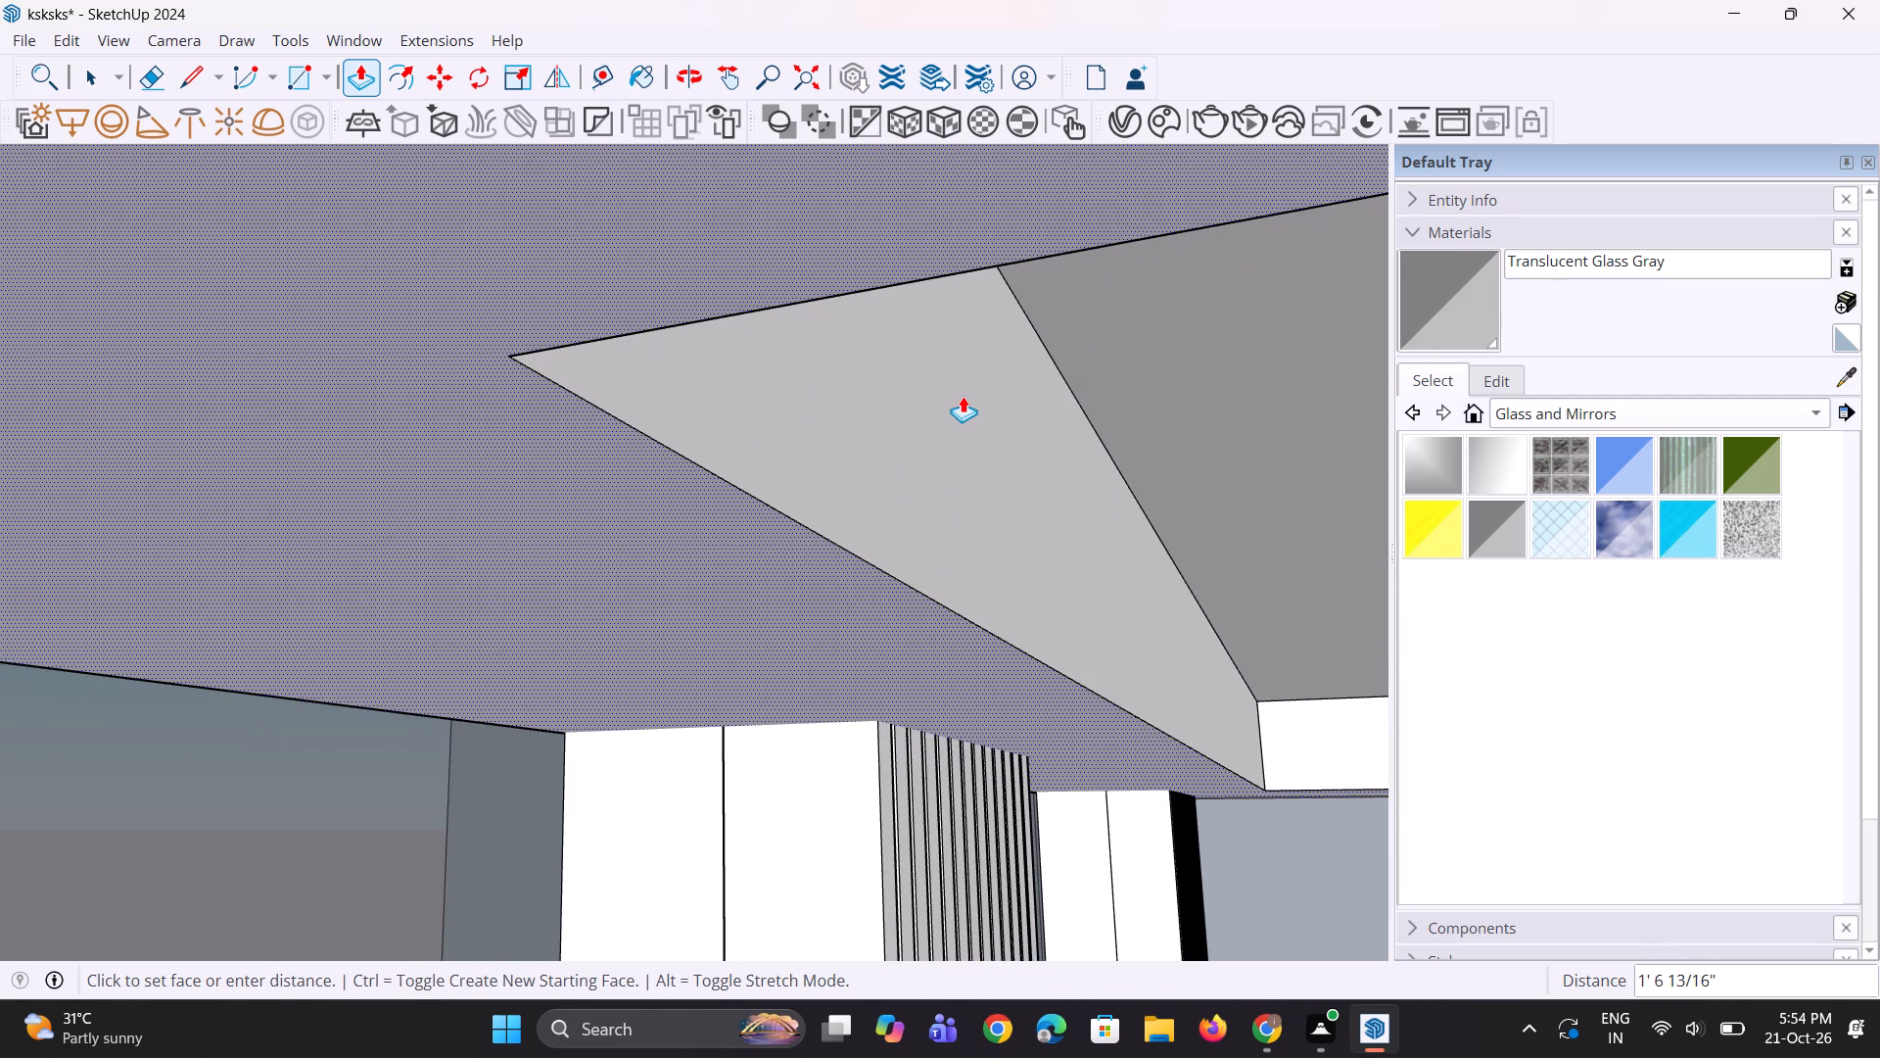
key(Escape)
Push/Pull the ceiling's underside around the strips 9 7/16" down to the column tops, leaving the strips recessed.
scroll(710, 408, down, 5)
scroll(701, 445, up, 1)
middle_drag(709, 449, 865, 469)
click(865, 474)
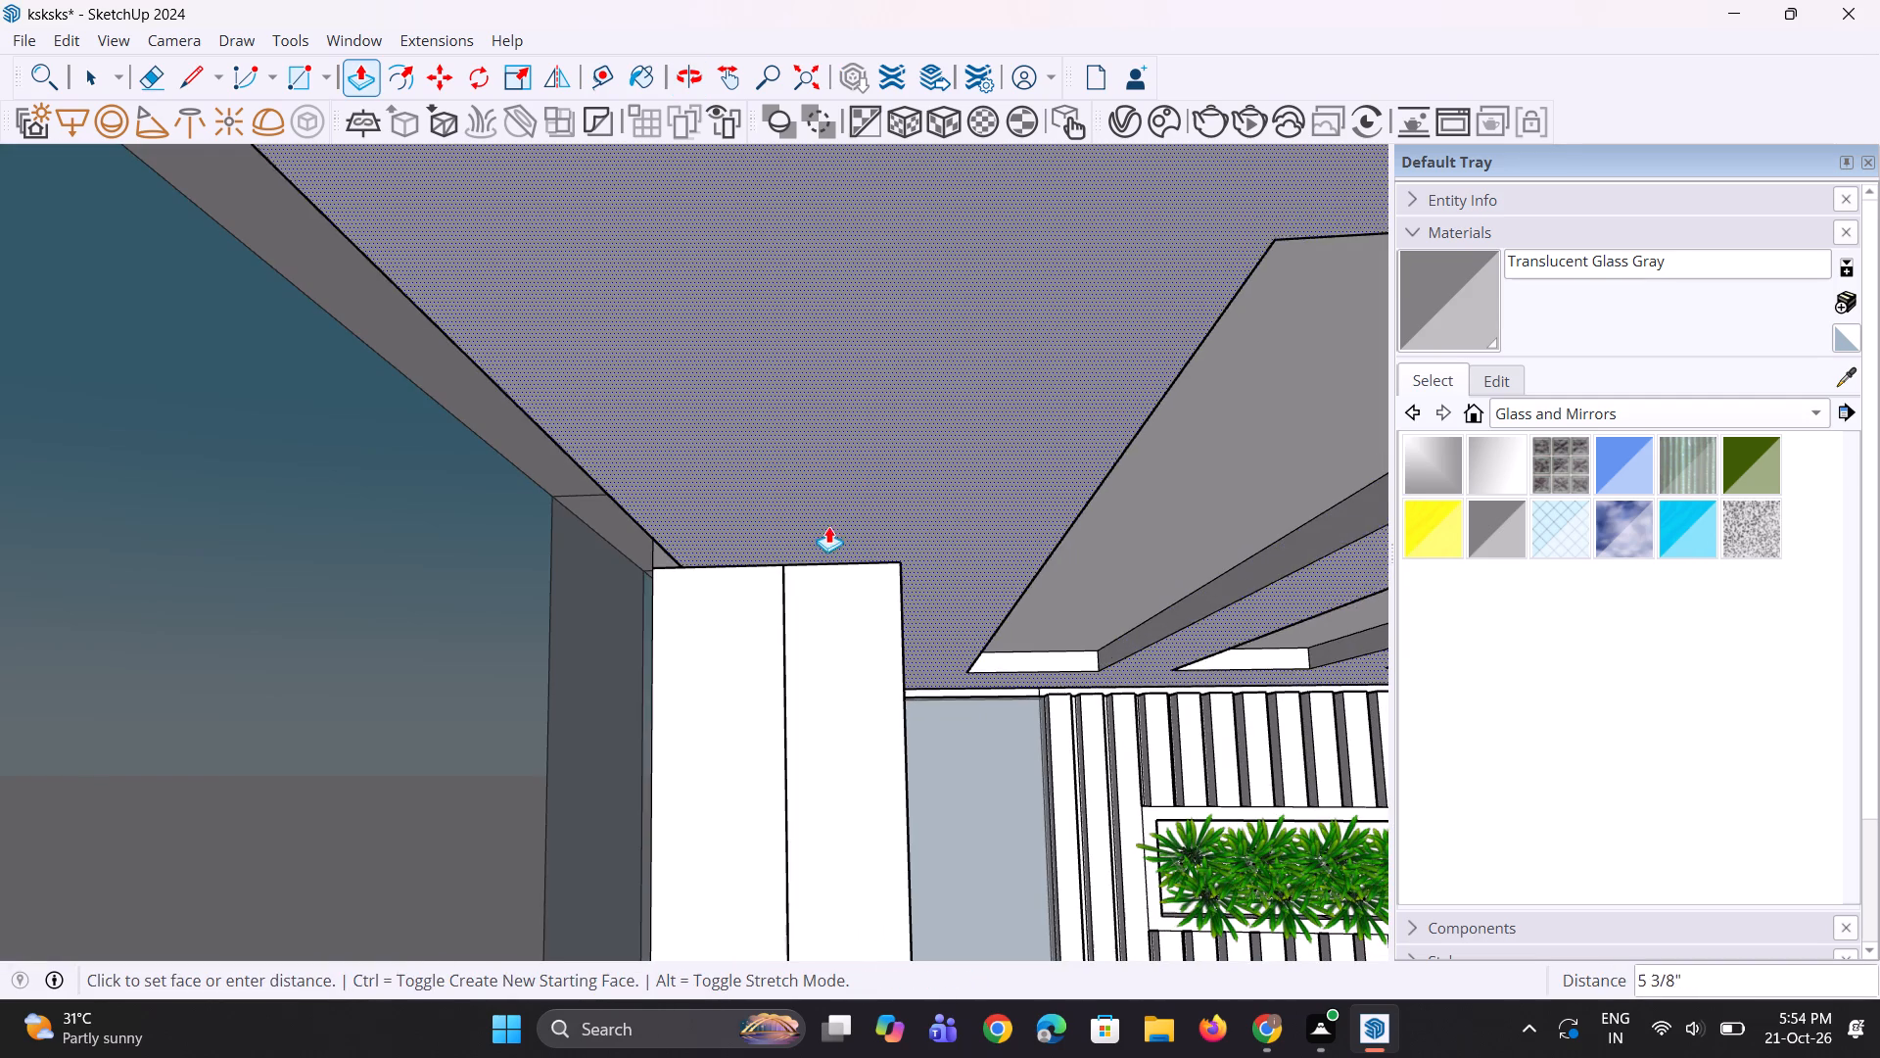
click(697, 560)
Examine the lowered ceiling and its recessed strips from below and from the front of the room.
scroll(711, 518, down, 15)
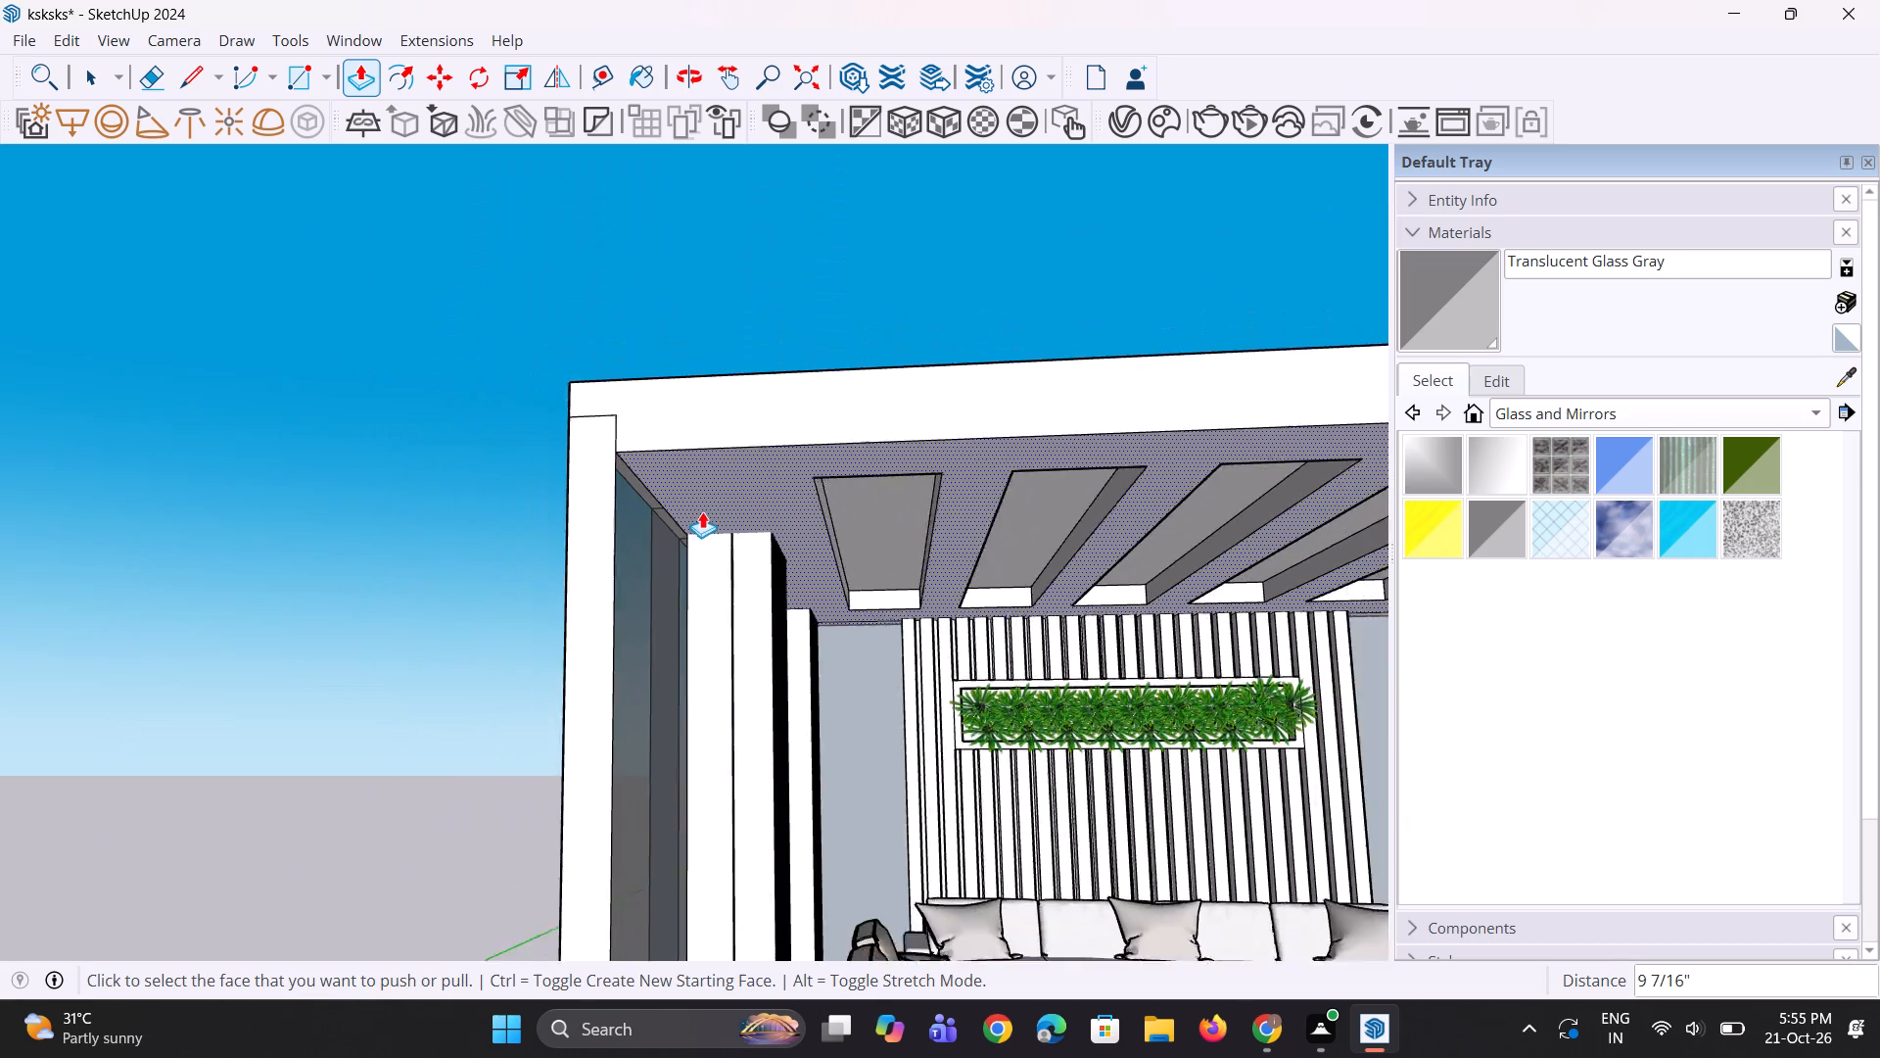
scroll(702, 511, down, 1)
middle_drag(1143, 615, 1041, 534)
scroll(924, 480, down, 6)
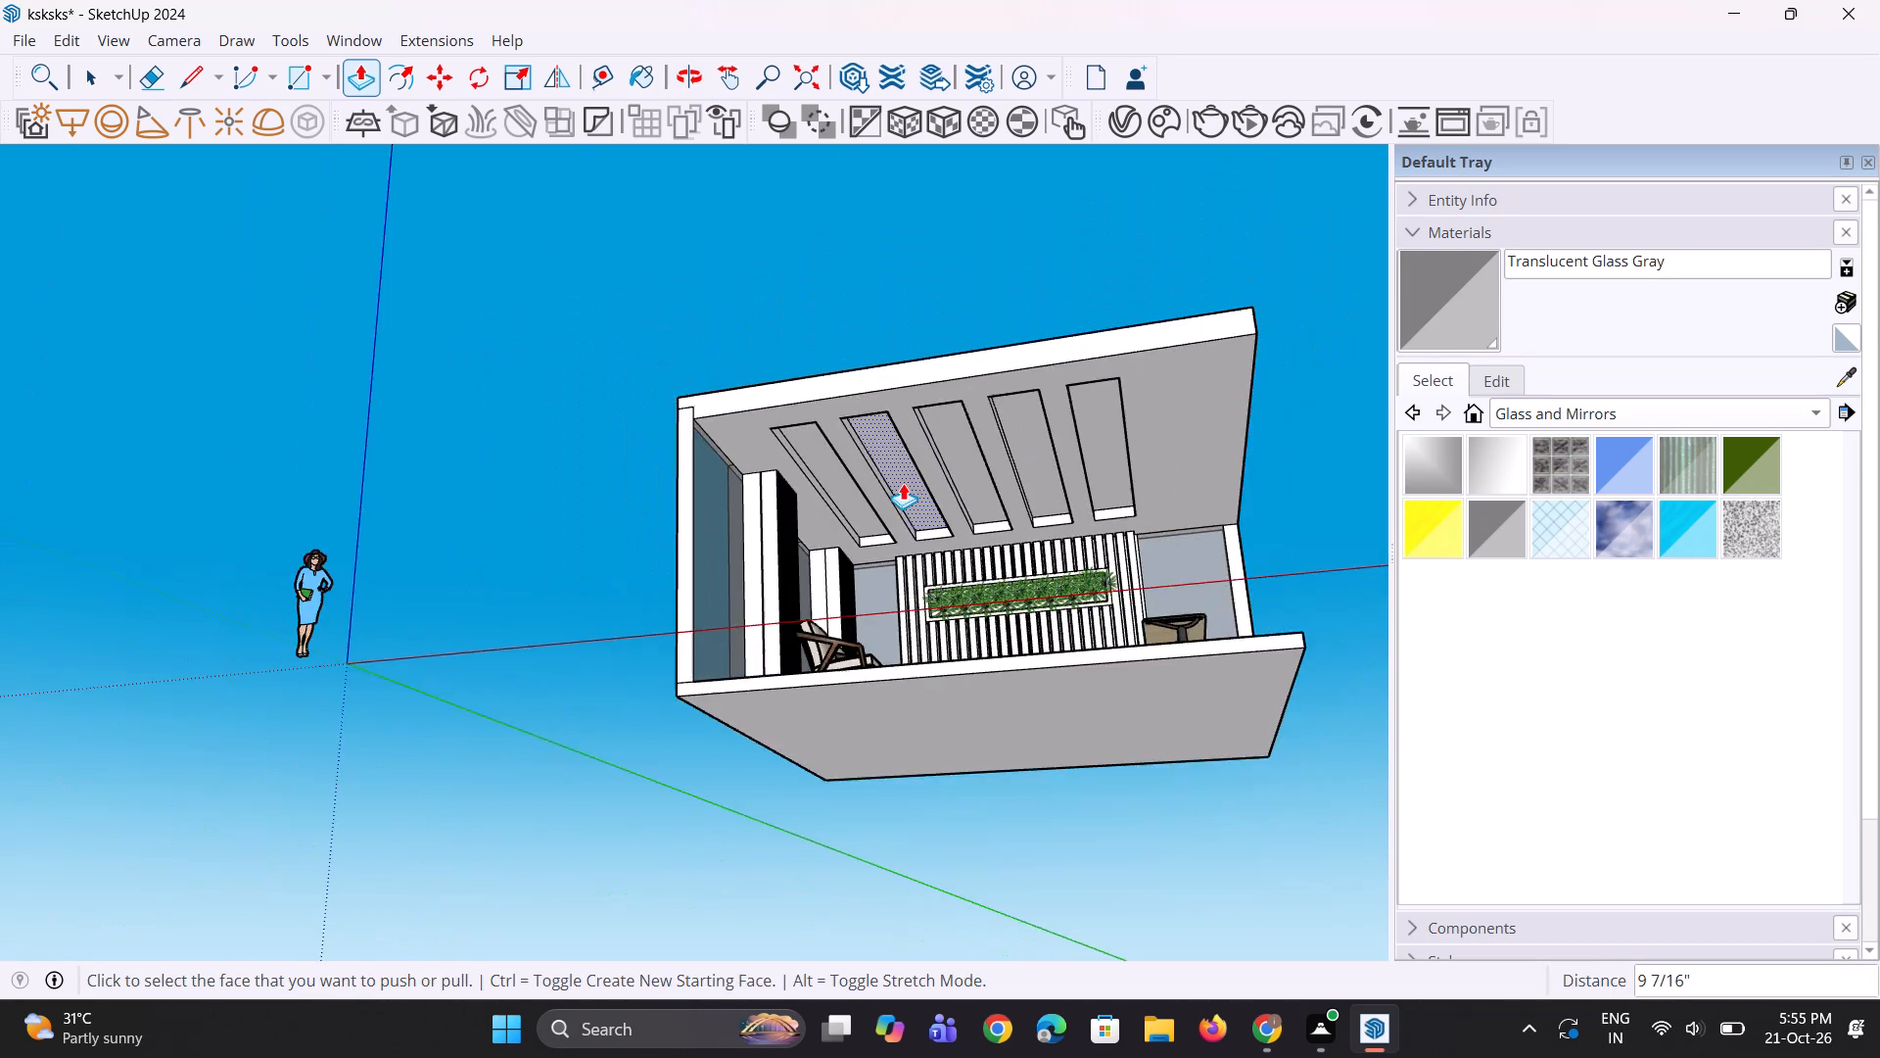
scroll(1148, 450, down, 3)
middle_drag(1148, 450, 1139, 554)
scroll(1115, 513, up, 5)
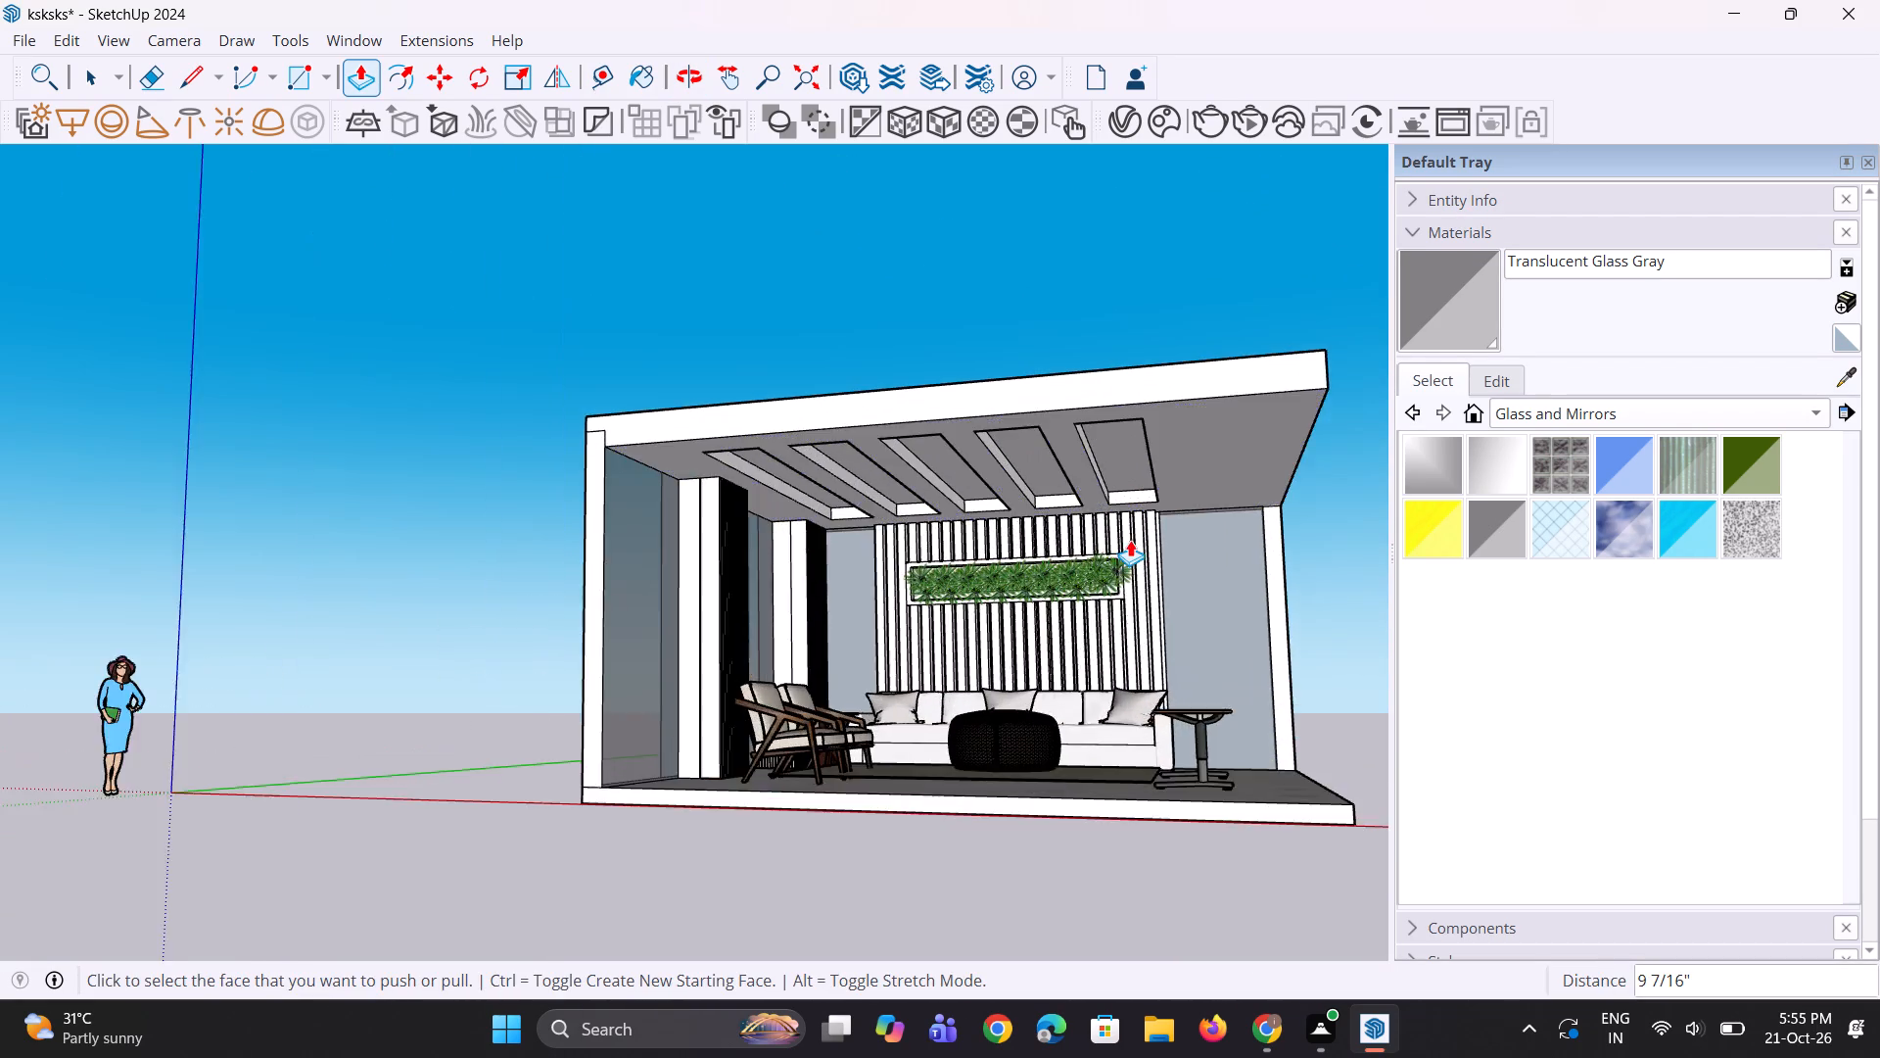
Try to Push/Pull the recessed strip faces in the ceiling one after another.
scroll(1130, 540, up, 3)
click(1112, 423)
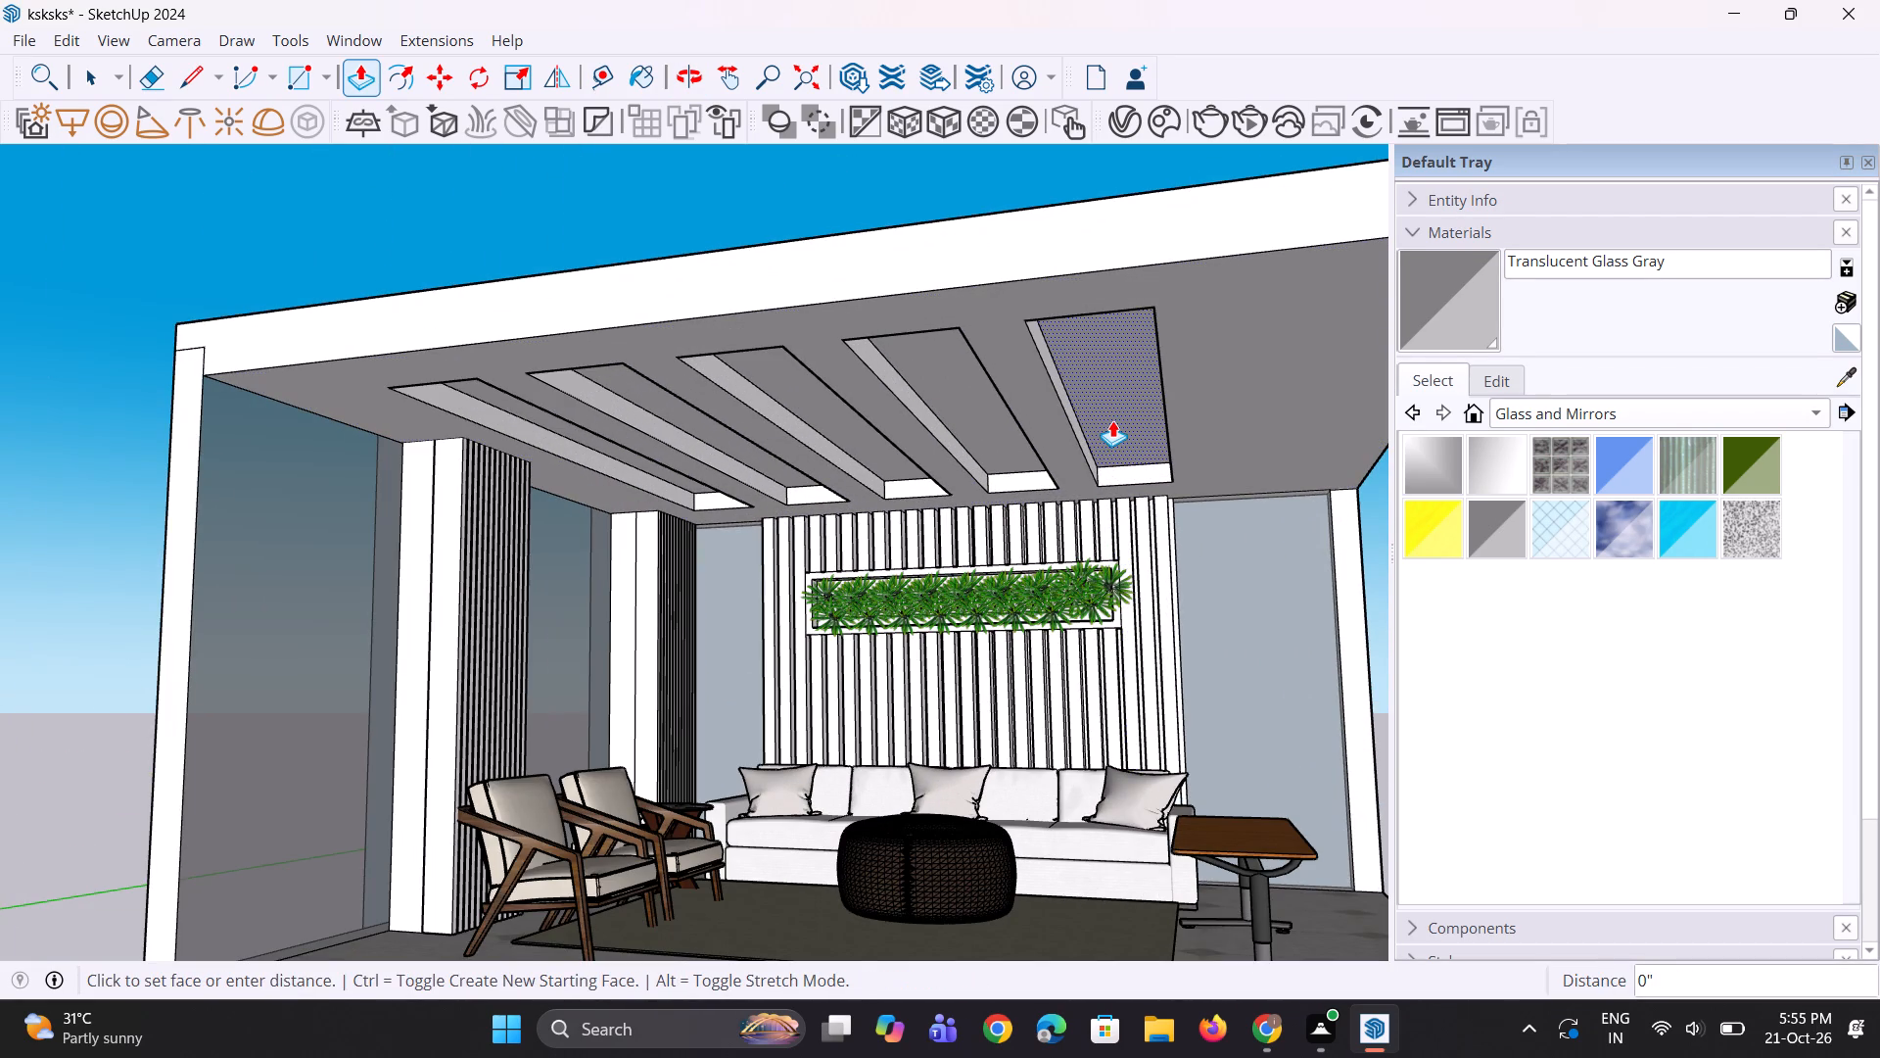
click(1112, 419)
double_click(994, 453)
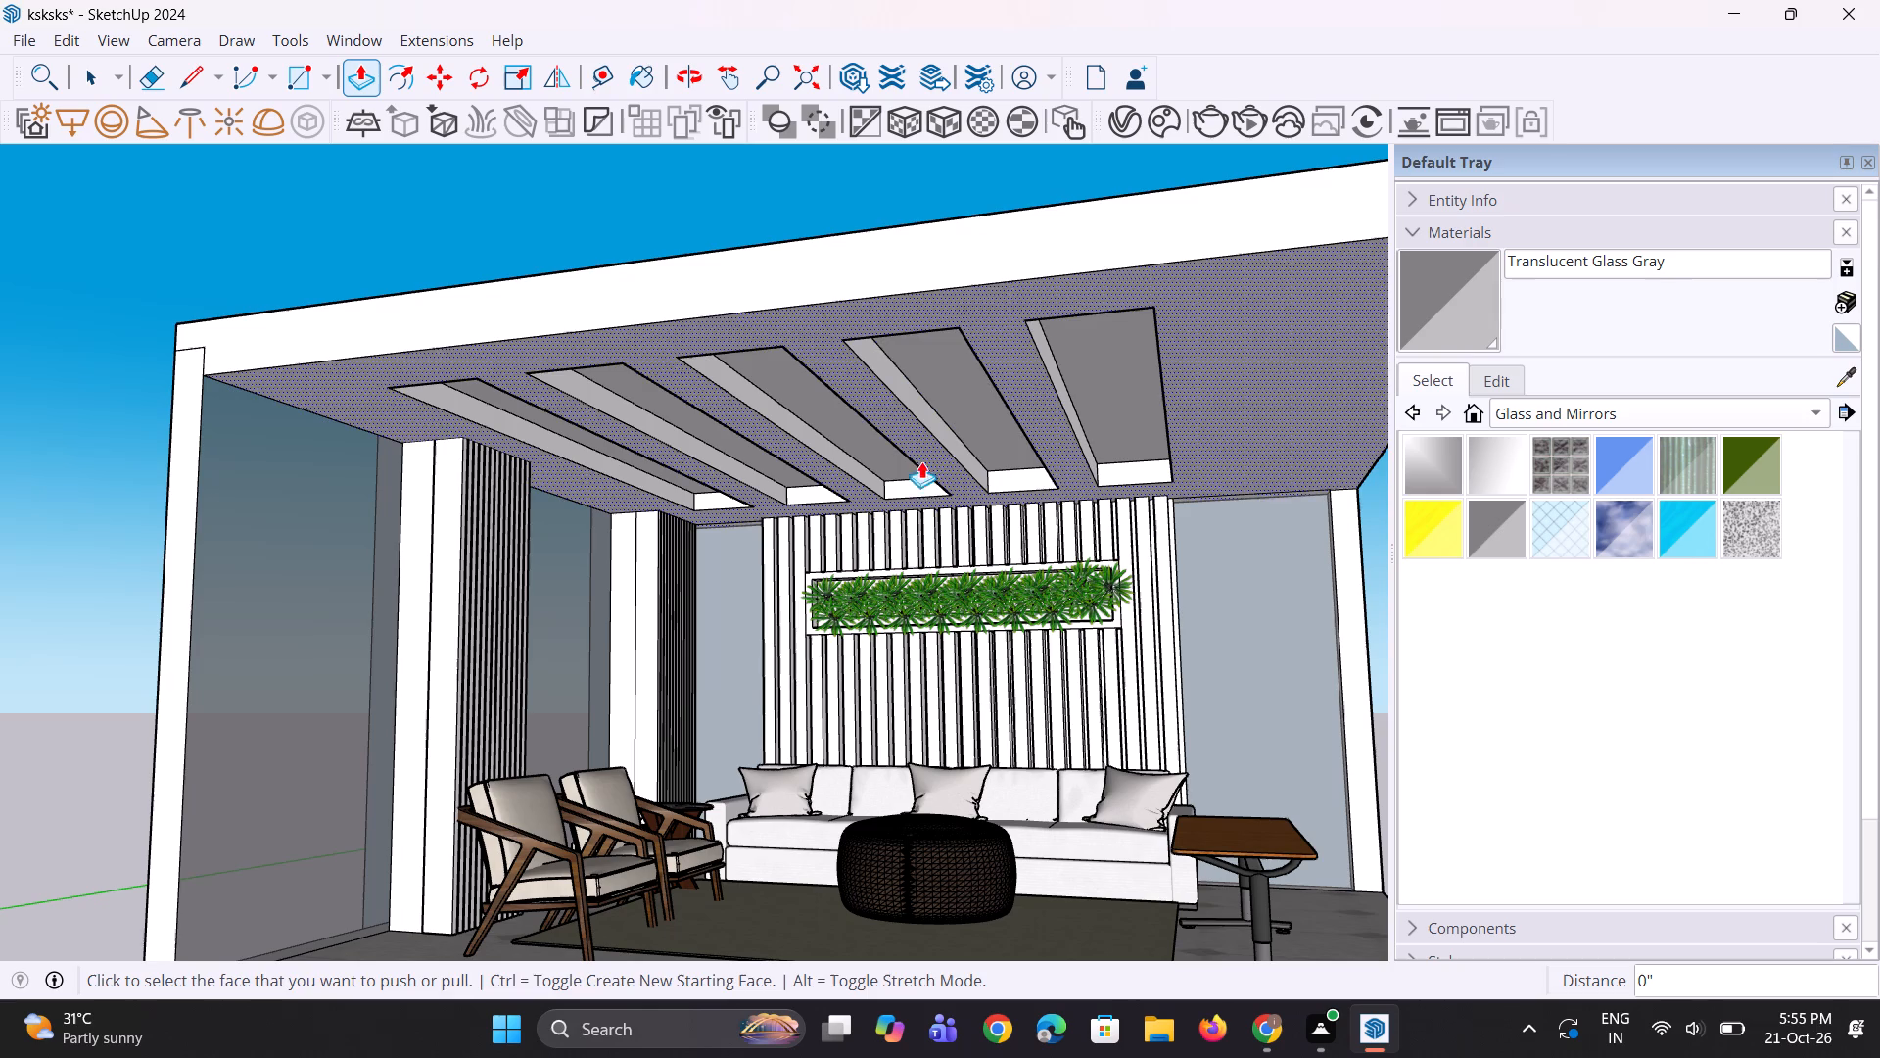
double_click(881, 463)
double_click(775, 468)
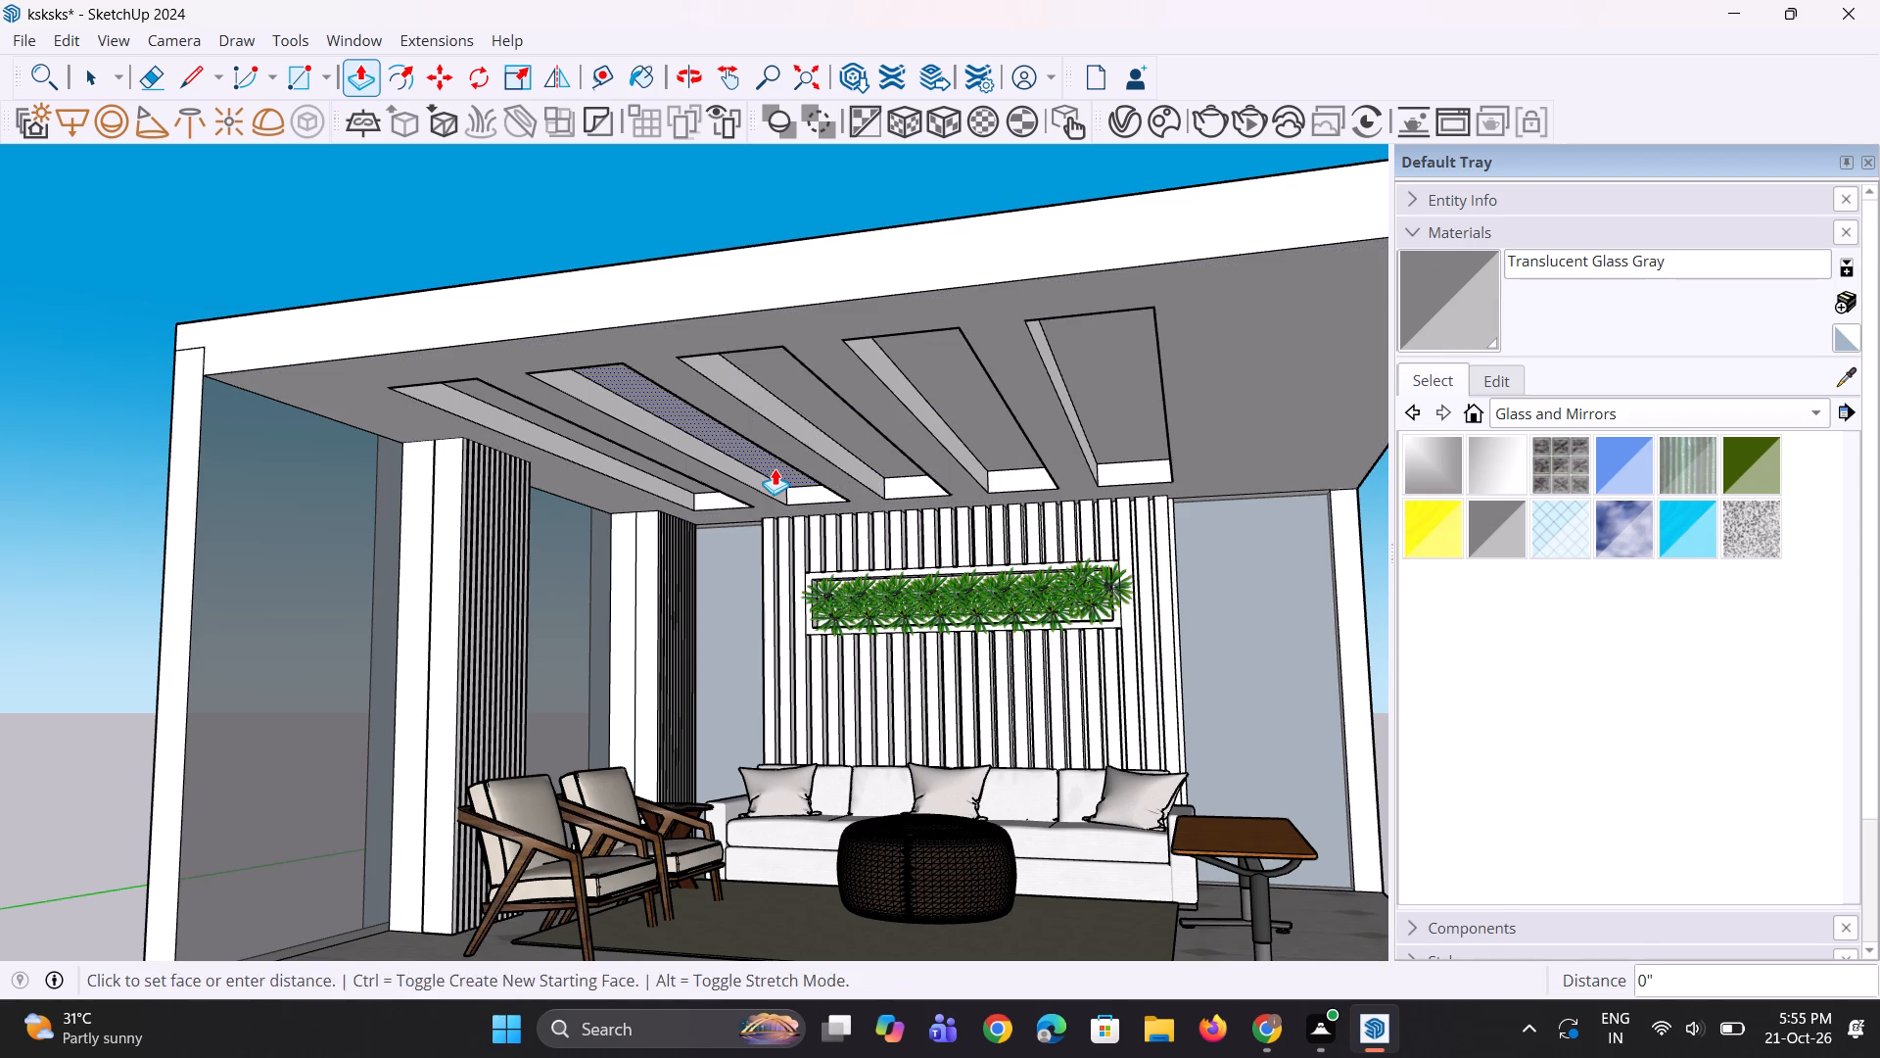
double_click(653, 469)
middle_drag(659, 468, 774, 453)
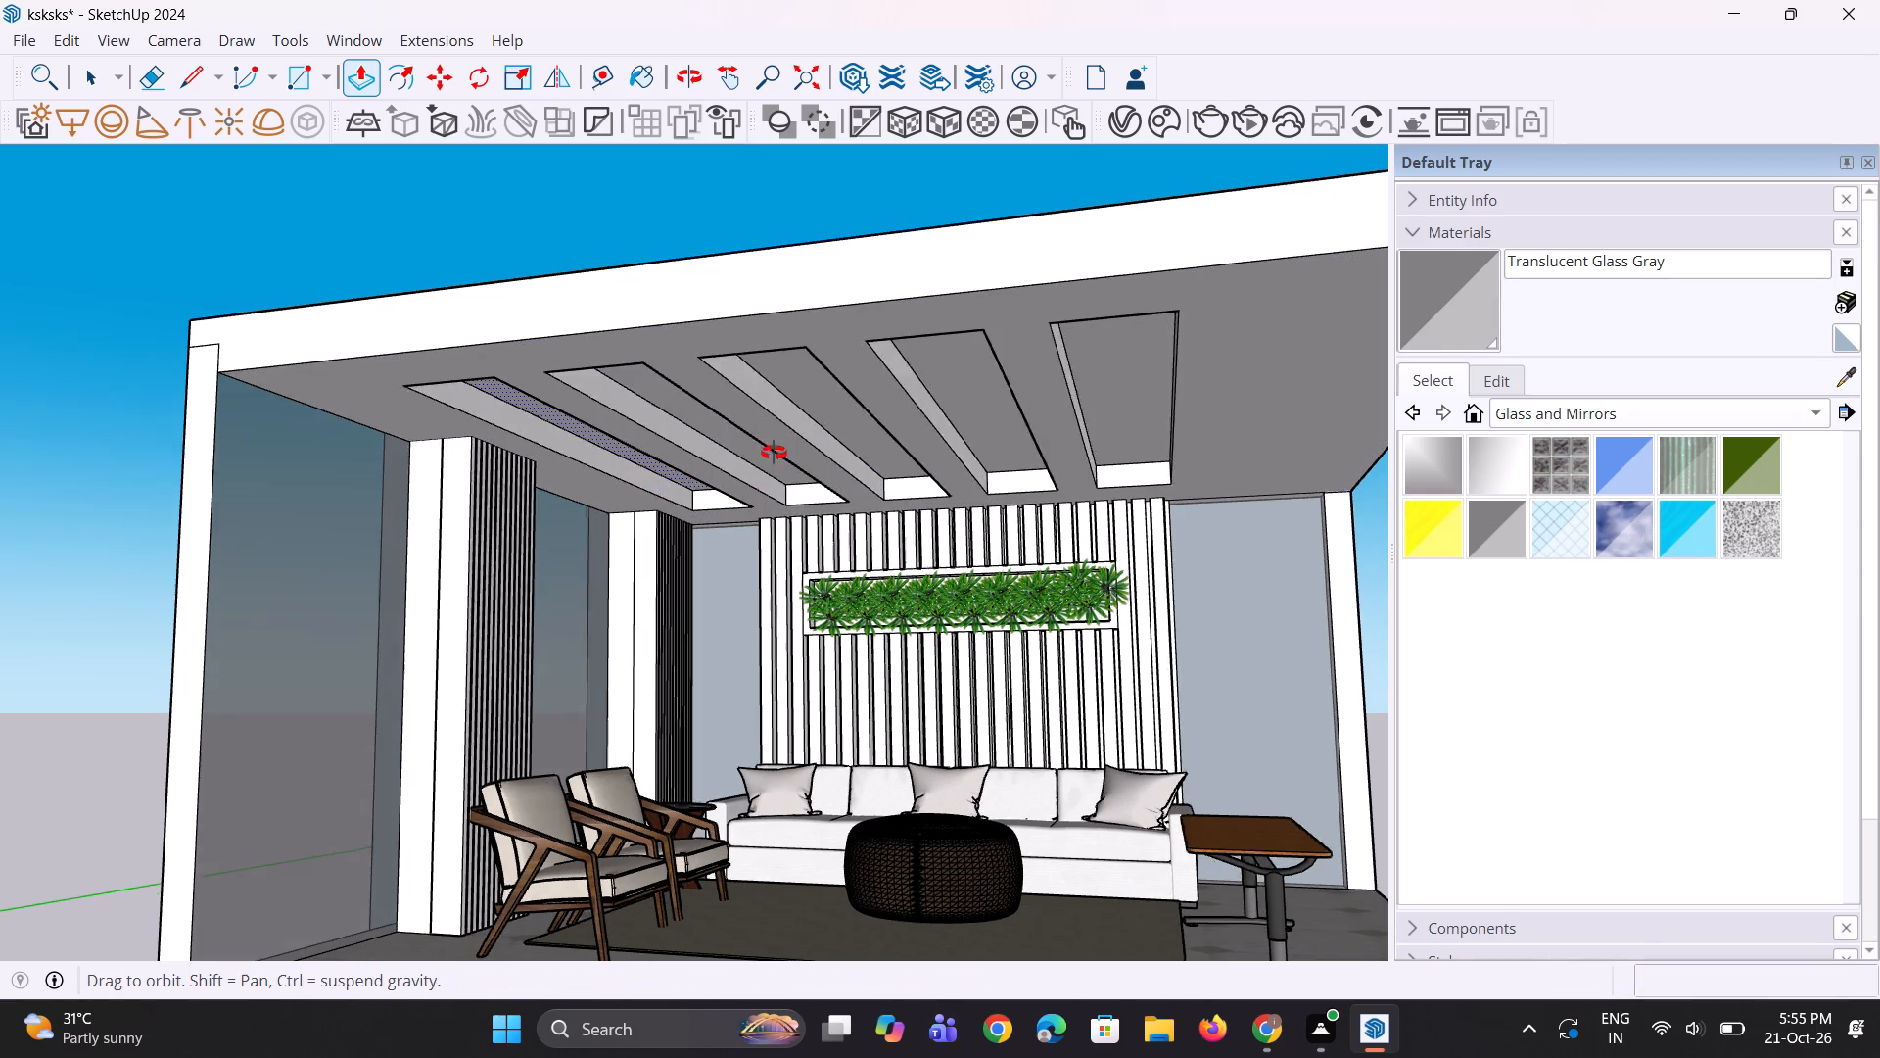
Examine the room and its recessed ceiling strips from below and from the front.
middle_drag(774, 453, 716, 449)
scroll(716, 449, down, 9)
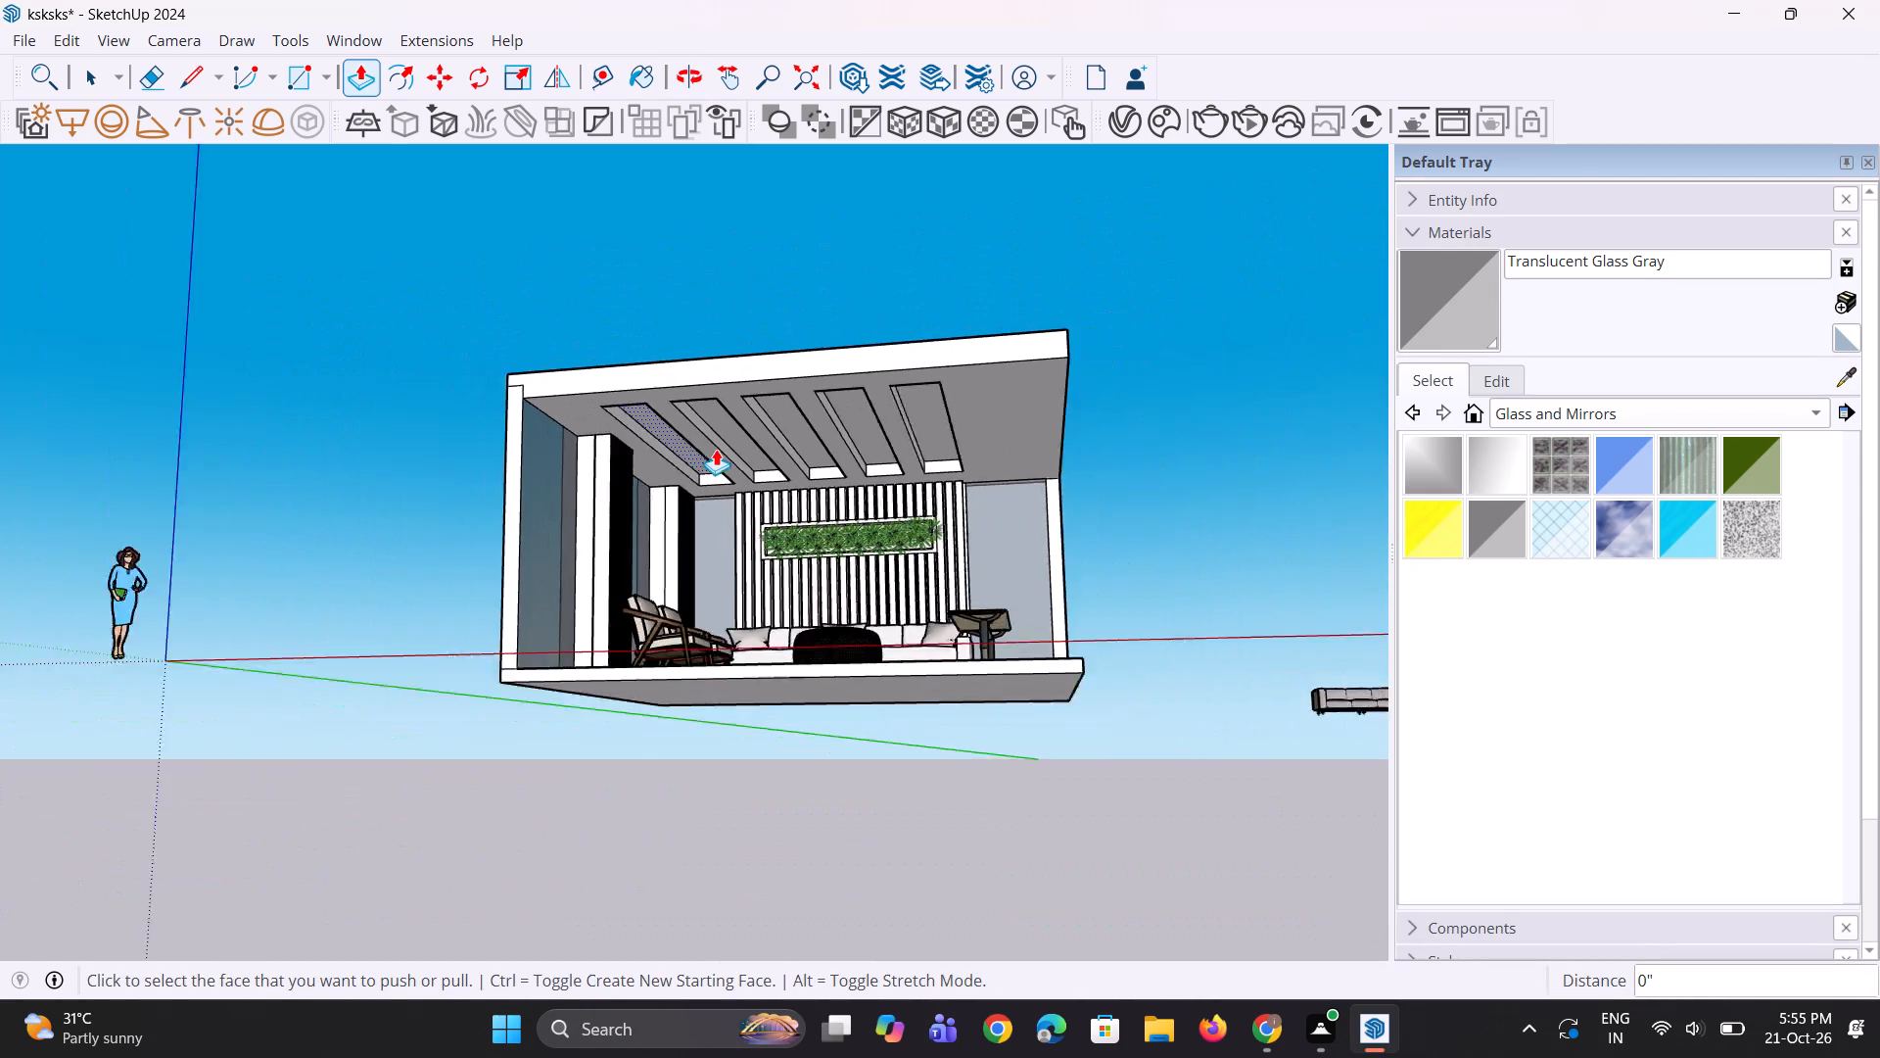
scroll(716, 449, down, 2)
middle_drag(924, 429, 961, 384)
scroll(891, 376, up, 5)
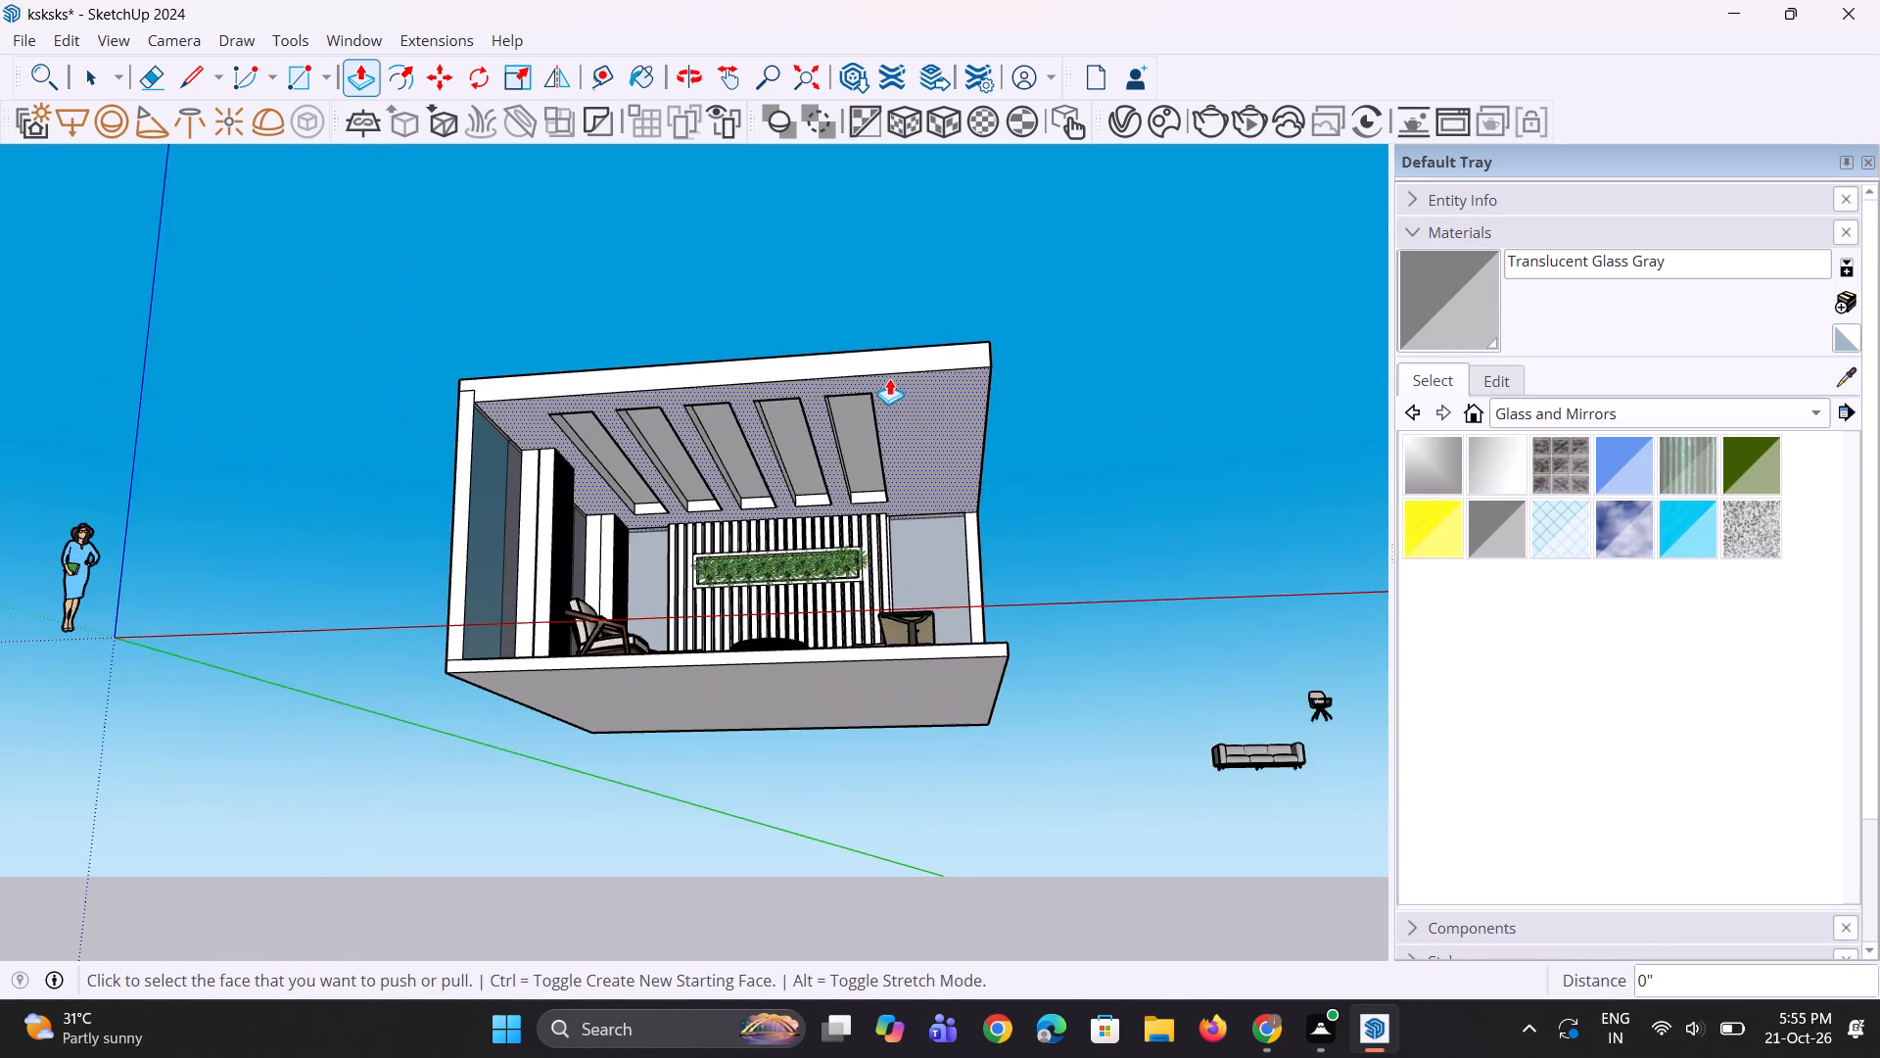
scroll(889, 378, up, 2)
middle_drag(881, 397, 881, 440)
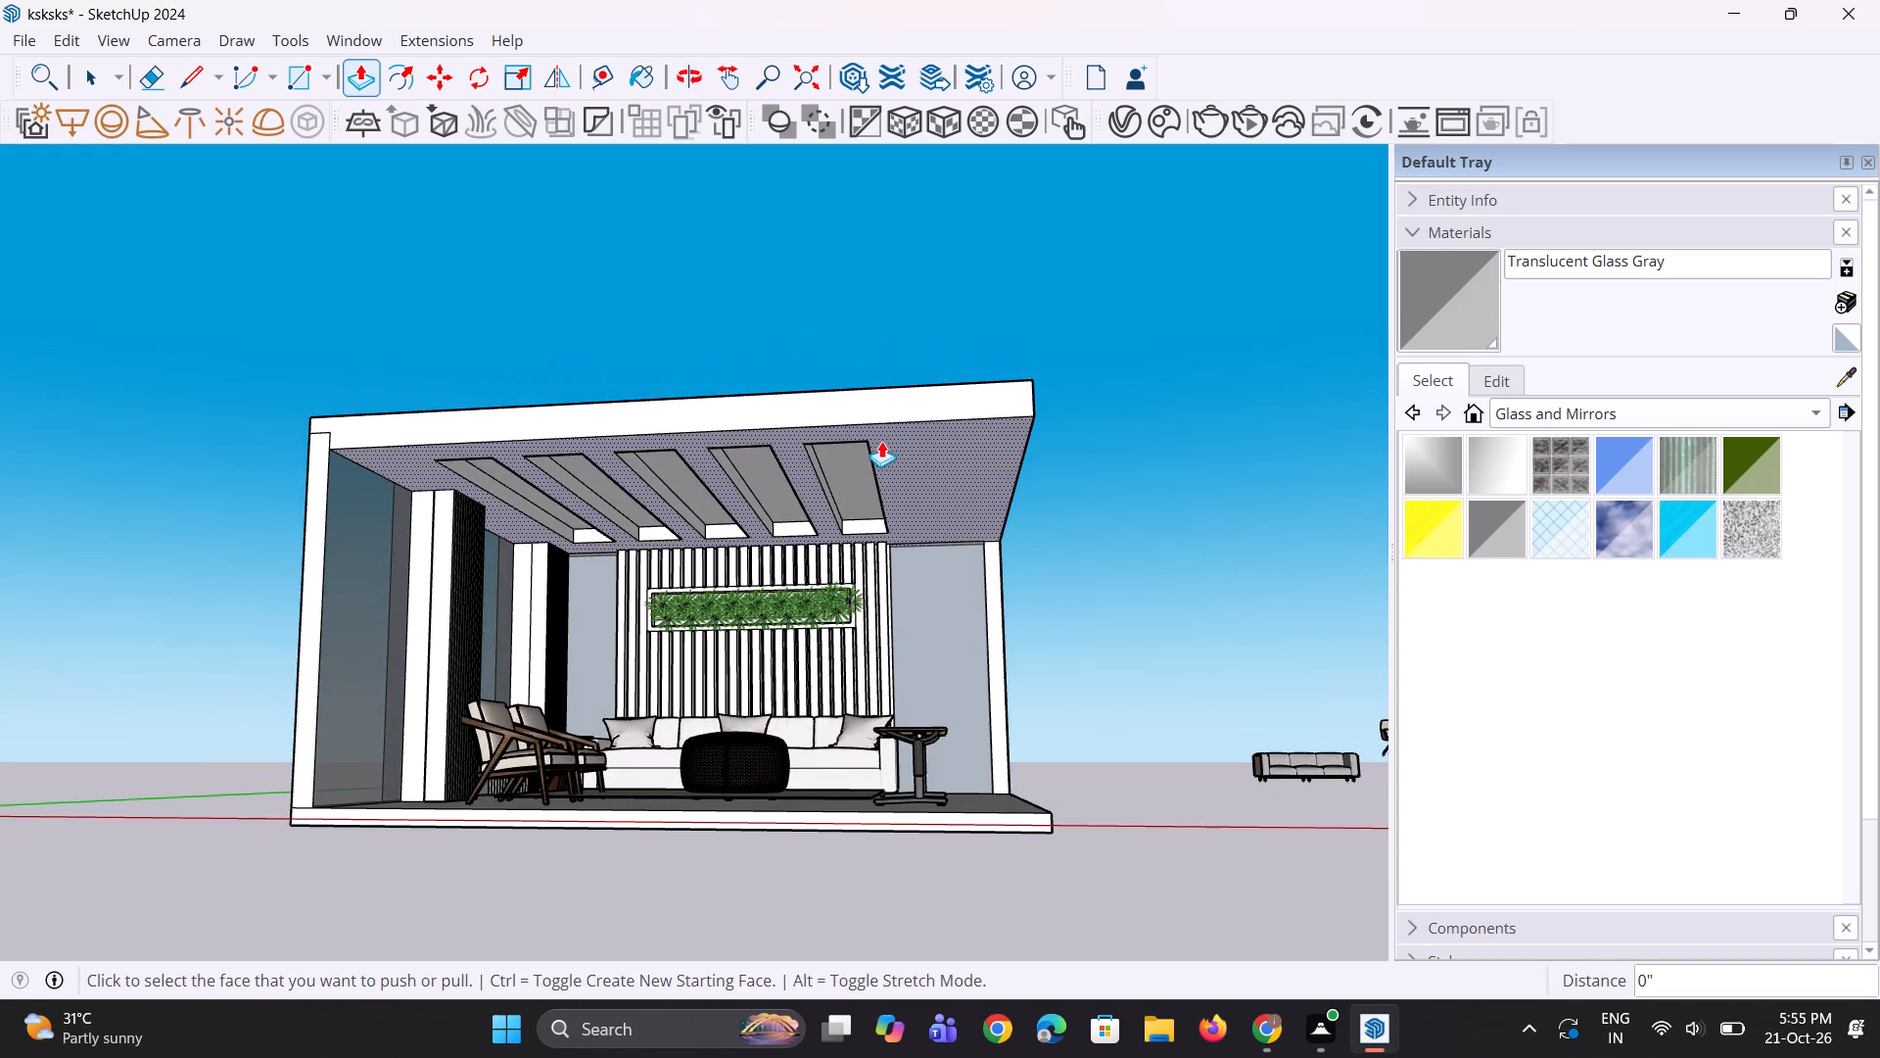
scroll(881, 441, down, 5)
scroll(774, 472, up, 3)
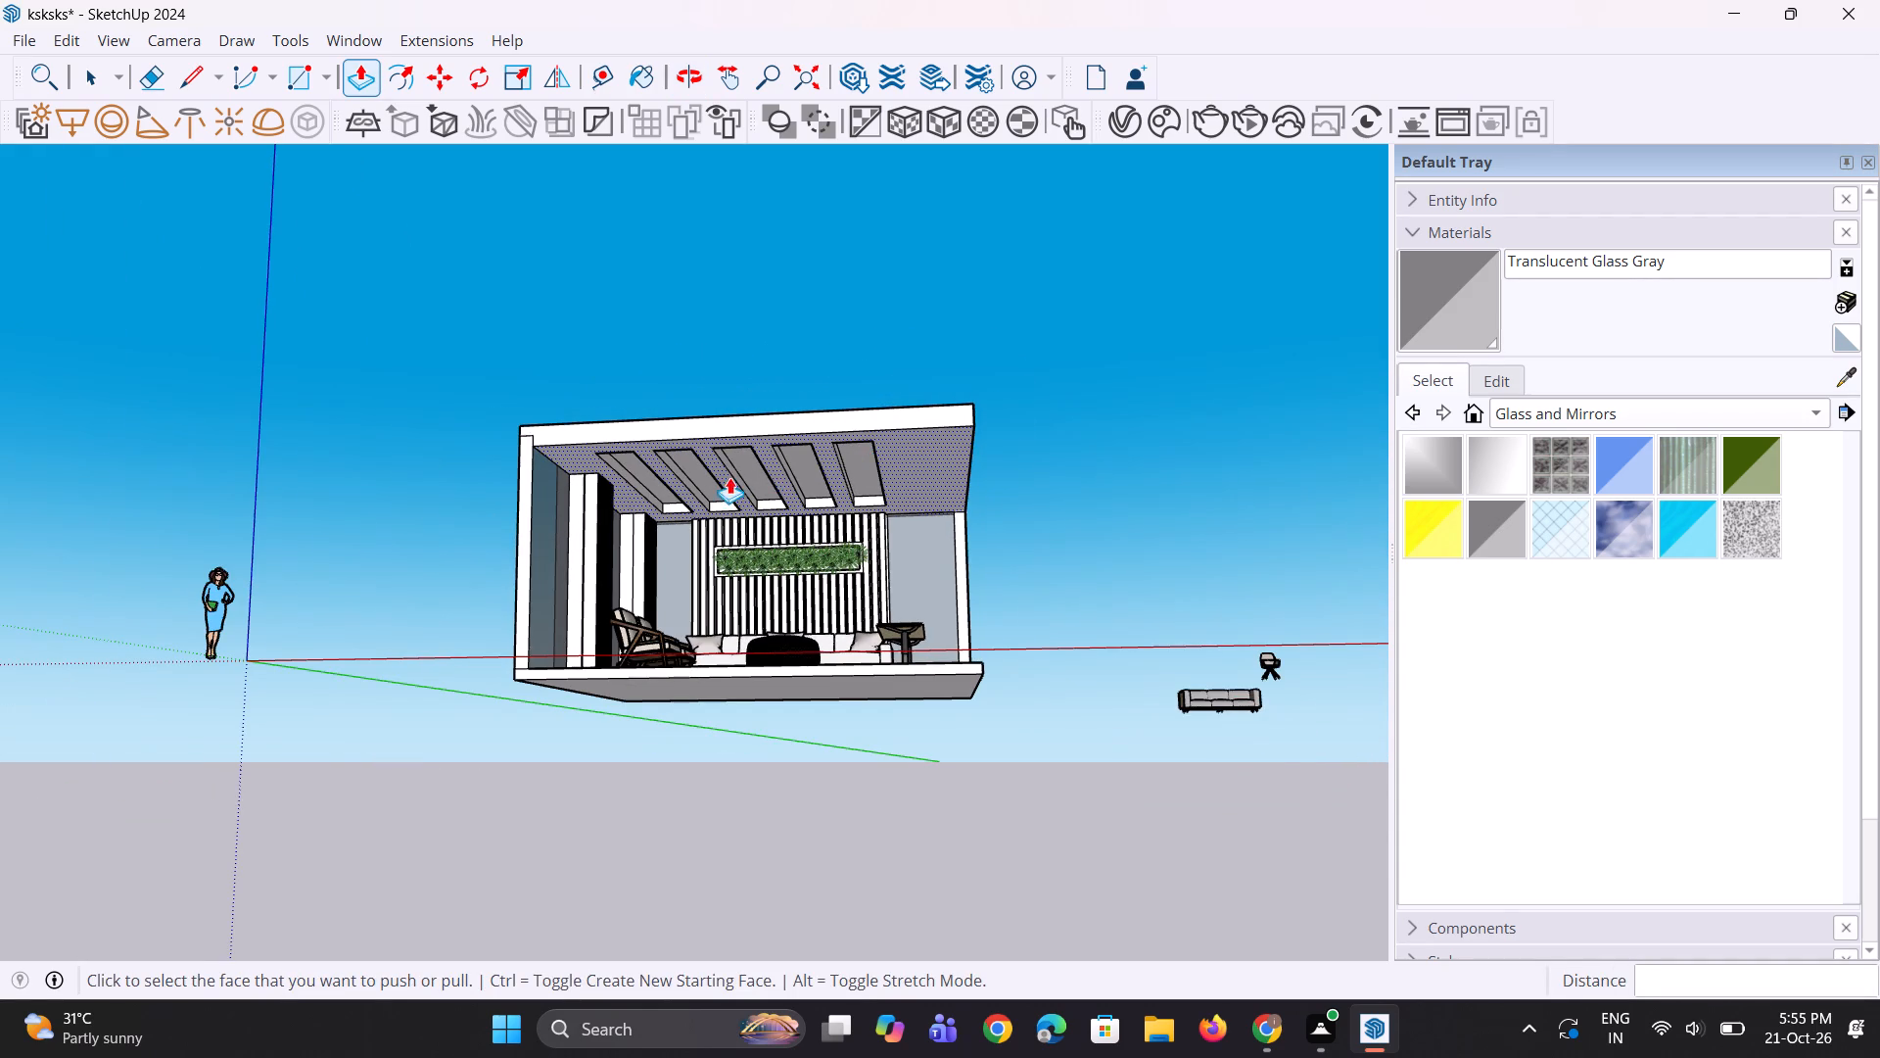
scroll(522, 552, up, 8)
scroll(551, 544, down, 5)
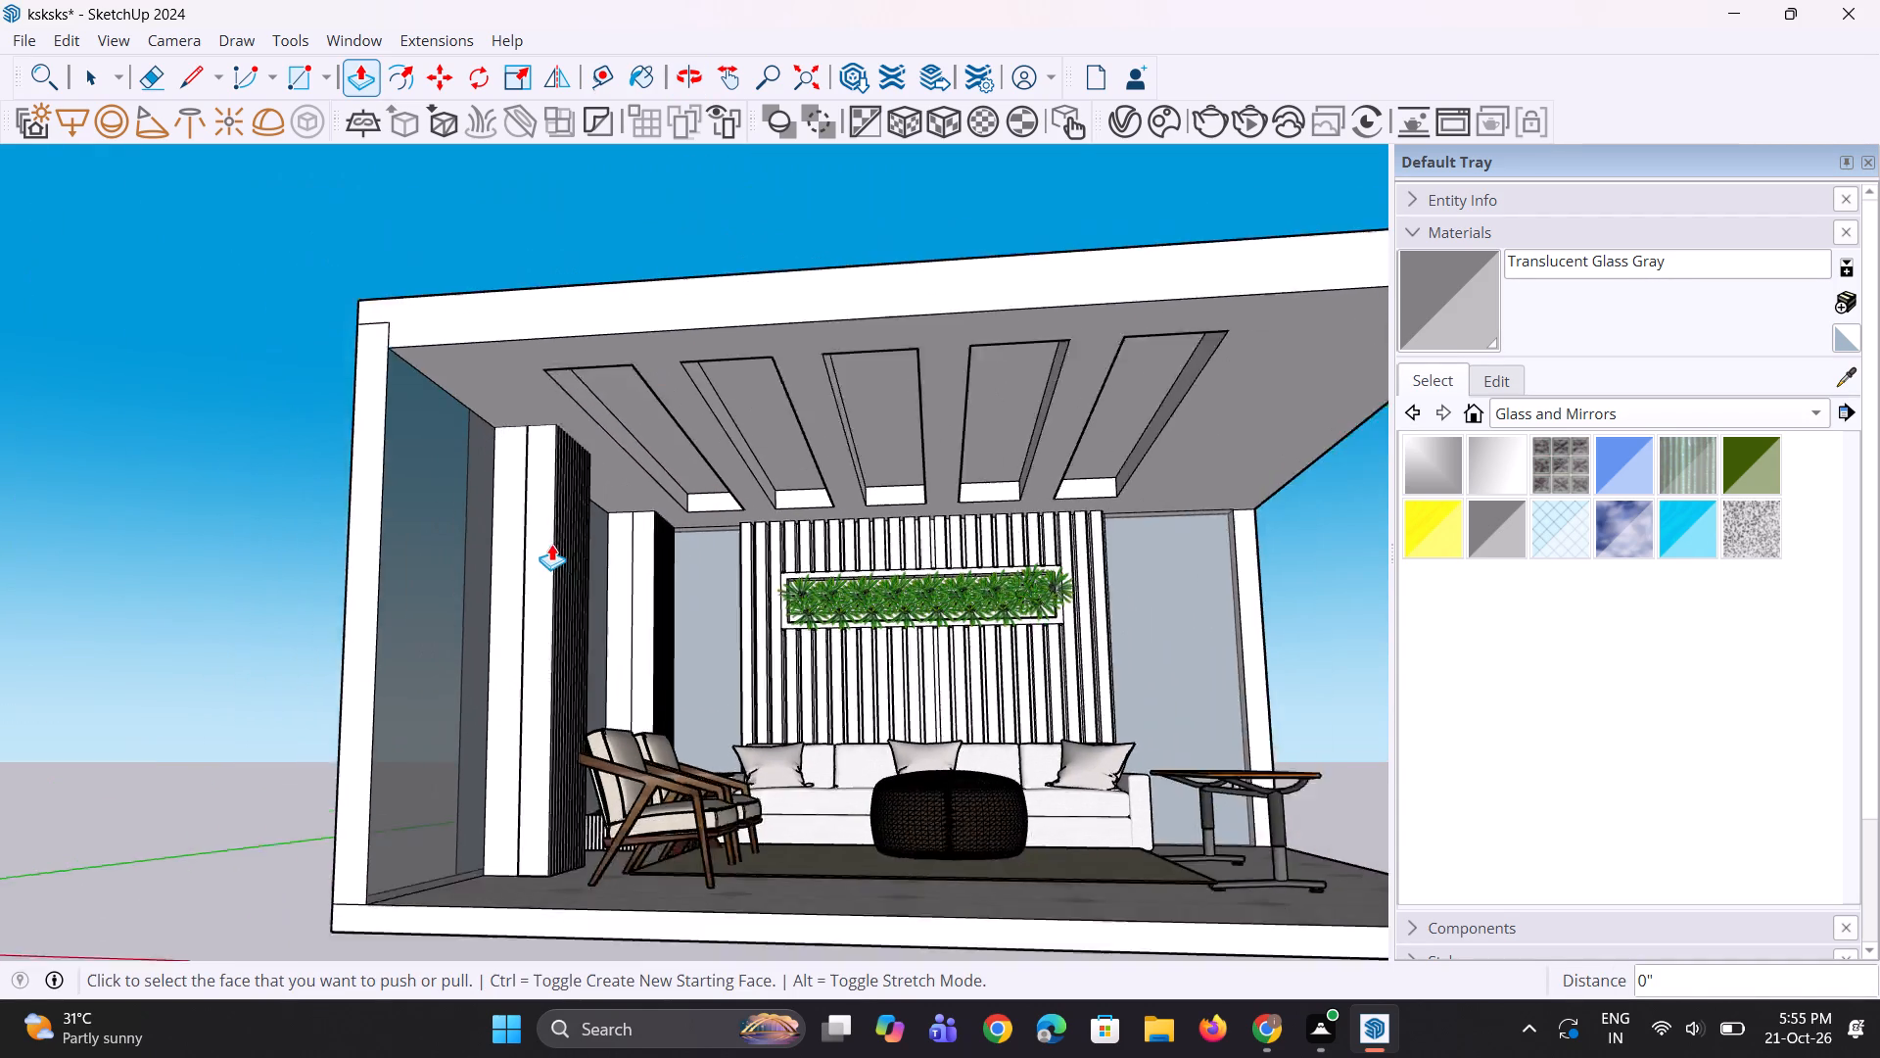
scroll(551, 544, down, 1)
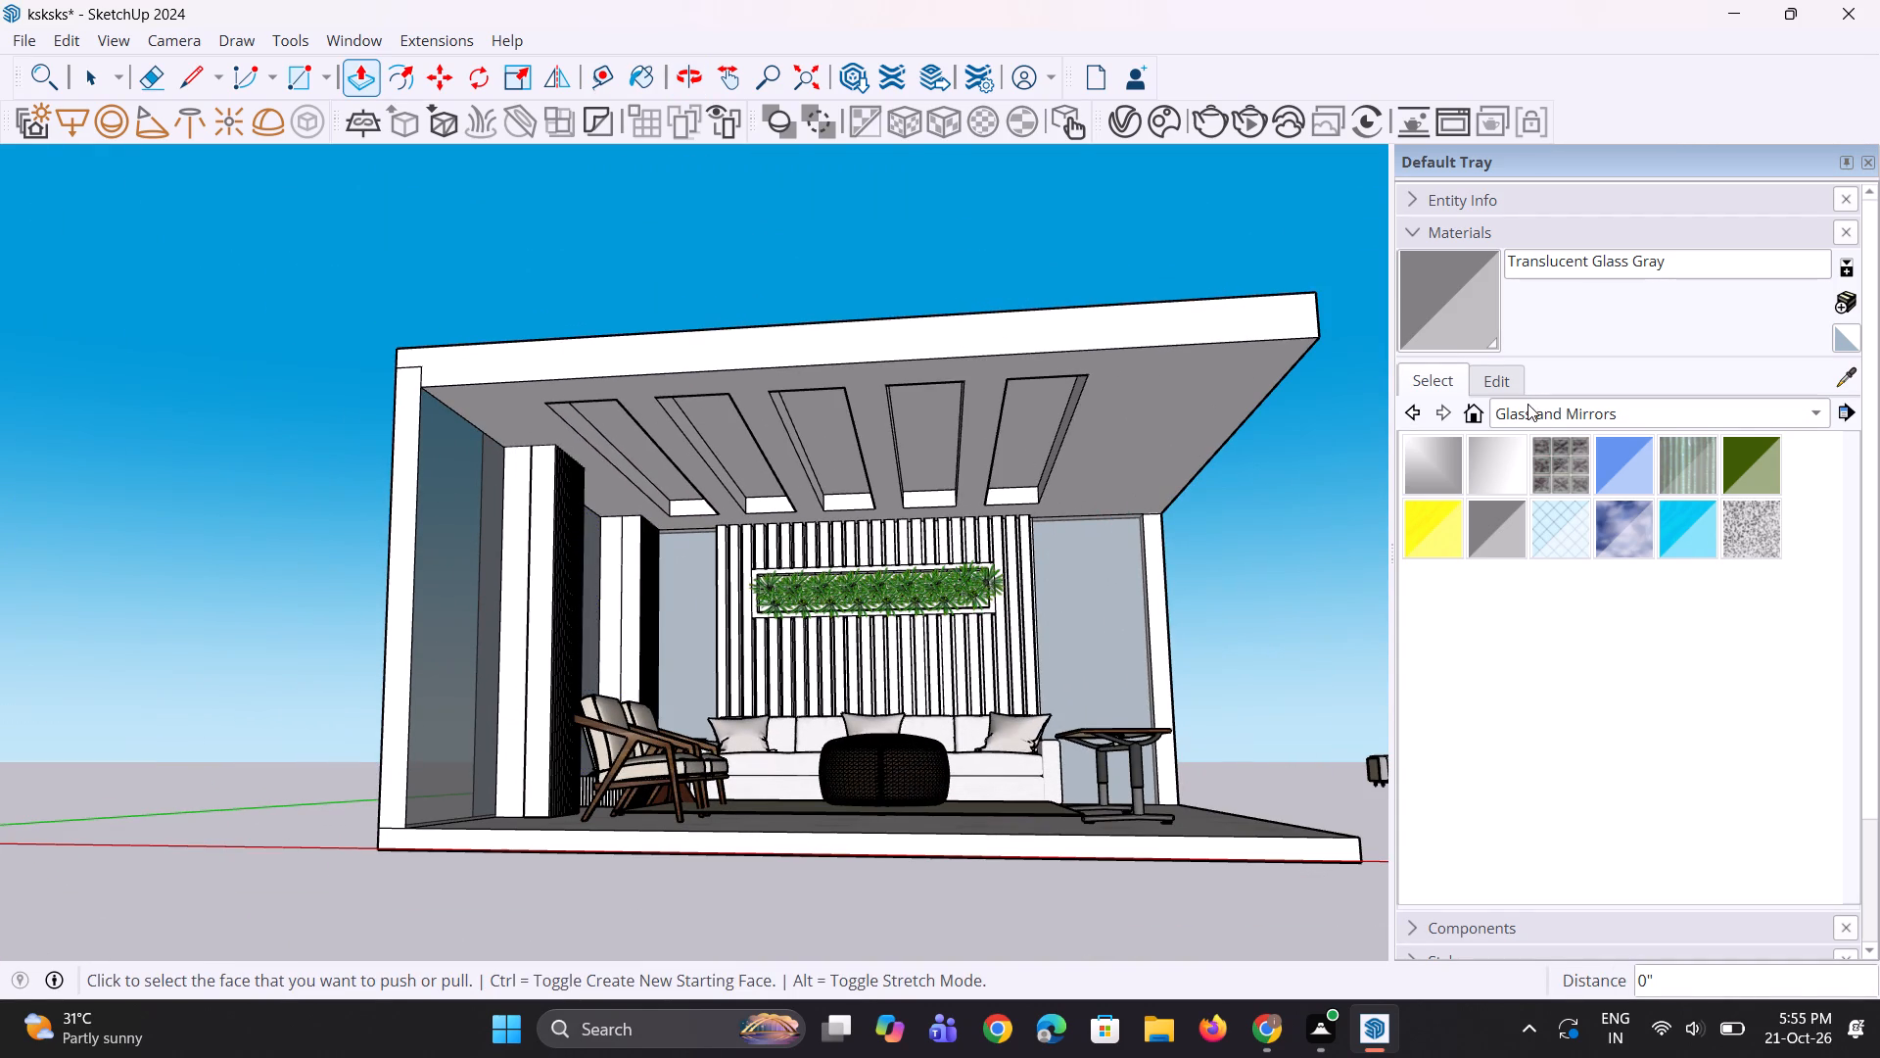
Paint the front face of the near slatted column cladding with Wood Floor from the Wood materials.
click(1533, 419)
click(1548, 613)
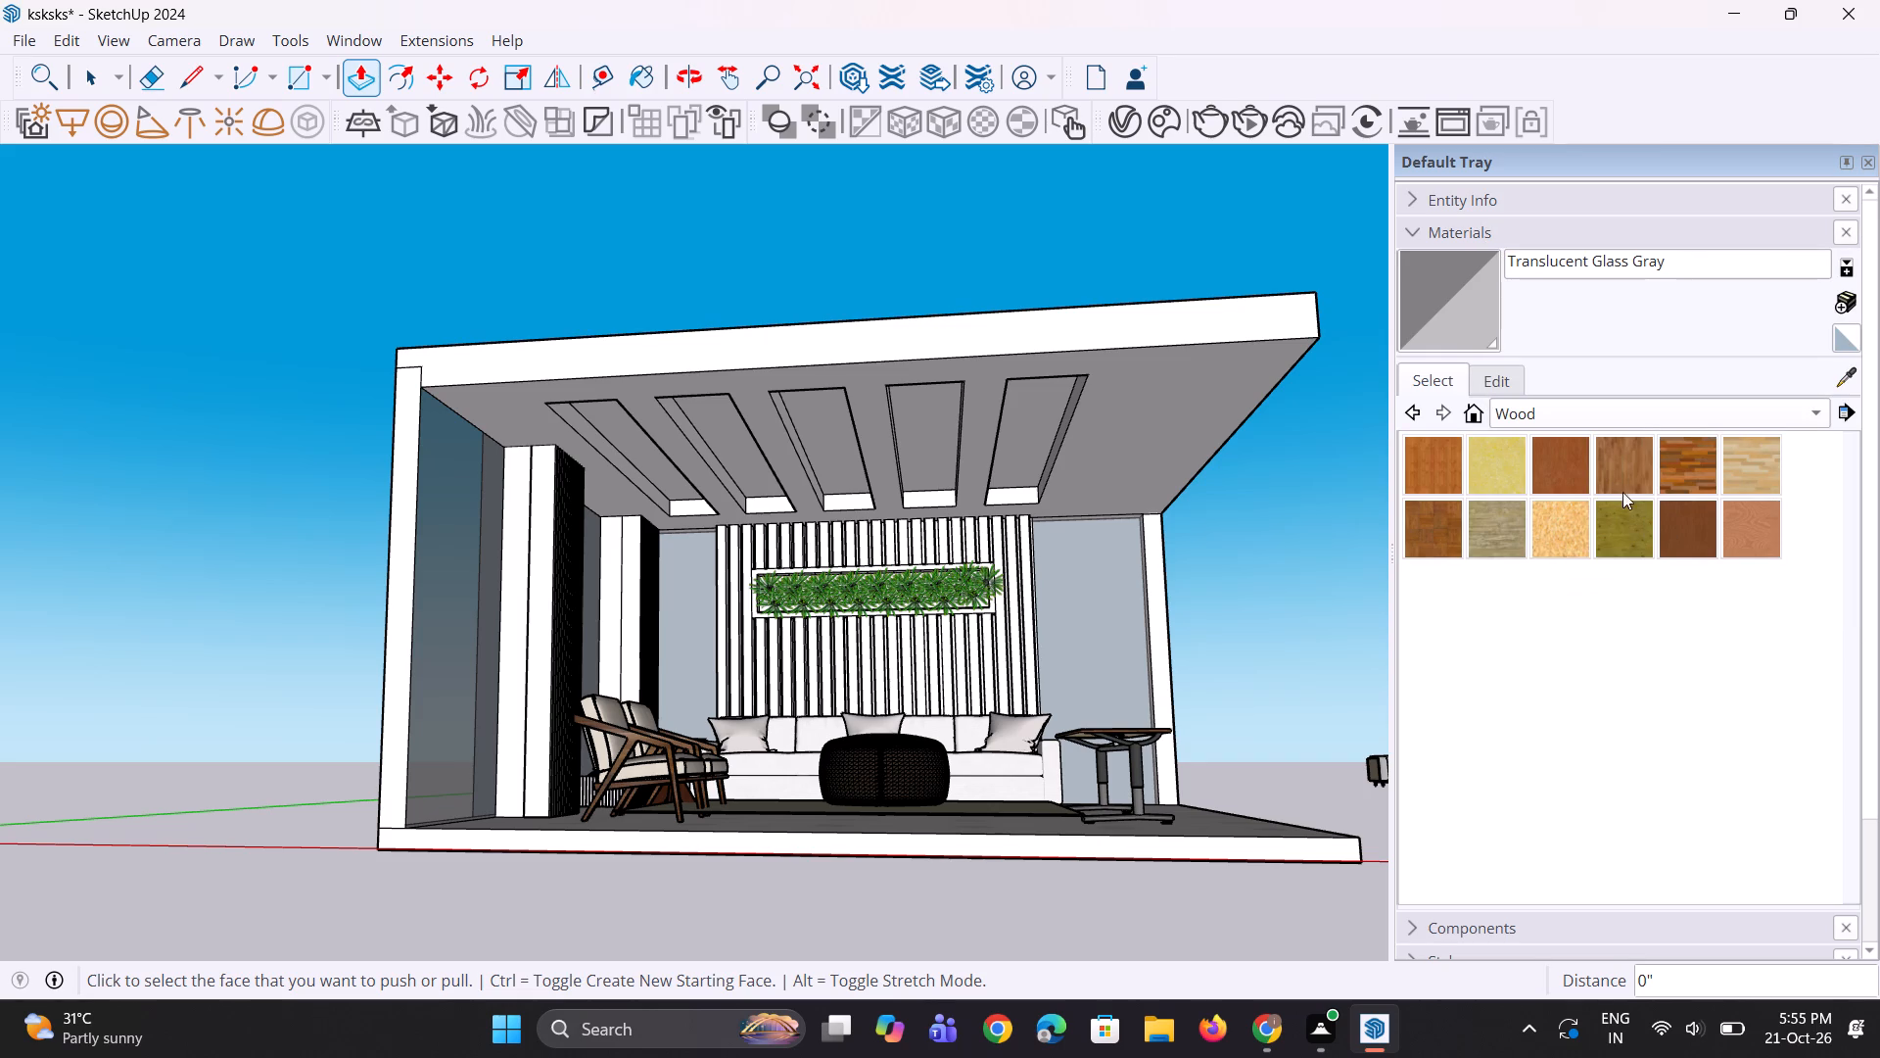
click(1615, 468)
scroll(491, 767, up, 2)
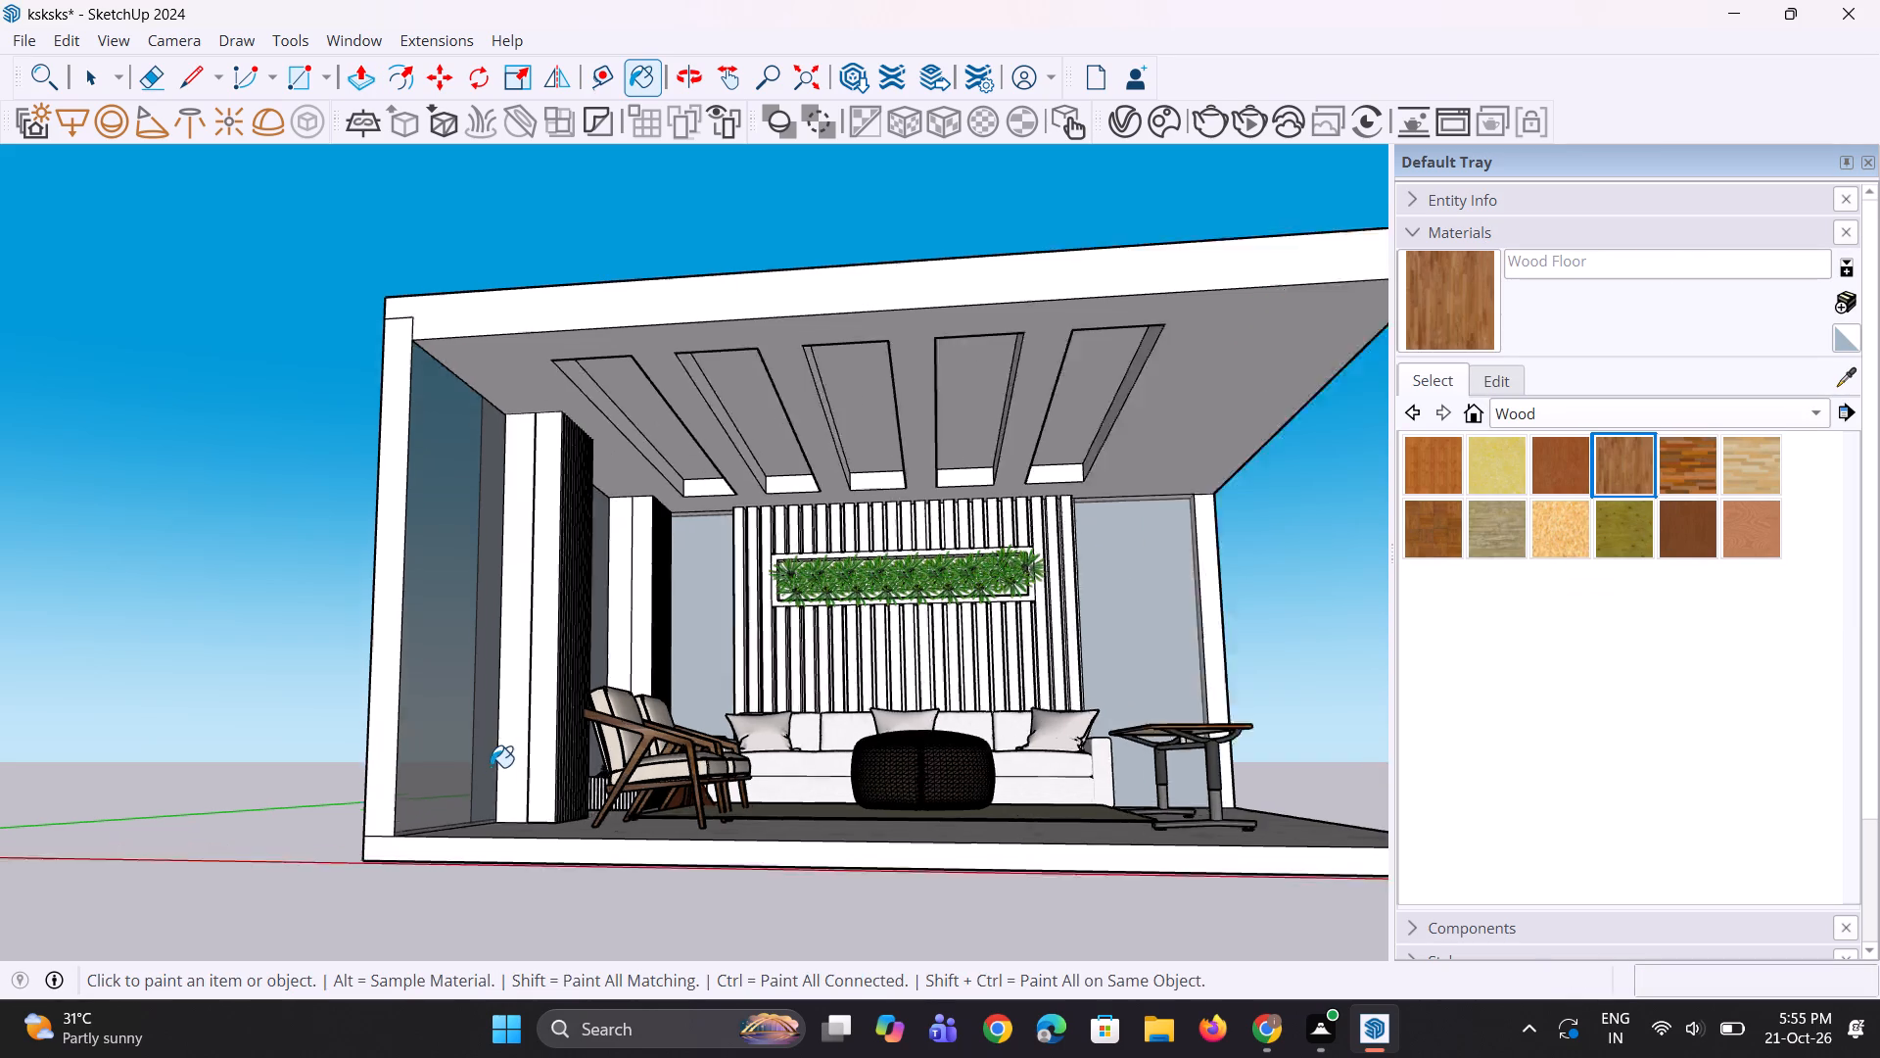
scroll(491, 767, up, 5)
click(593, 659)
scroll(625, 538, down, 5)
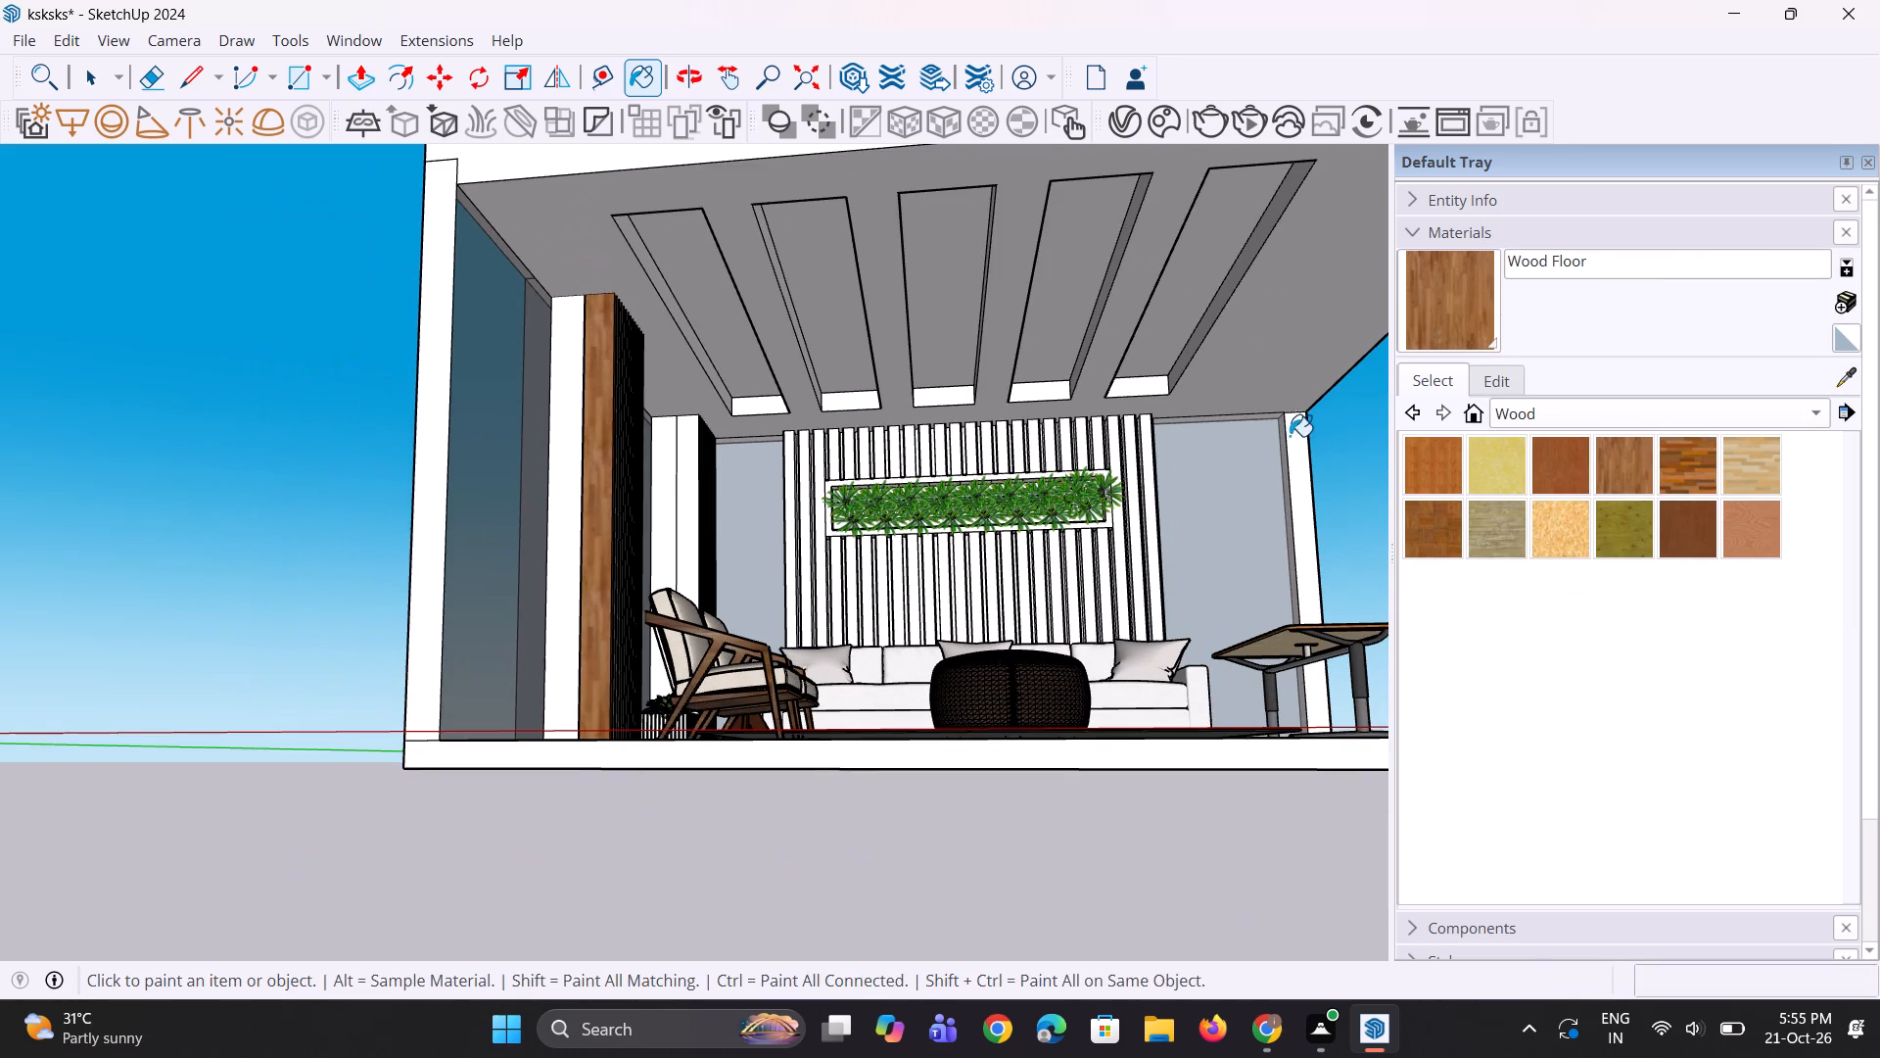
Paint the near column cladding's front face and its first slats with Wood Veneer 01.
click(1679, 521)
scroll(612, 583, up, 2)
click(599, 578)
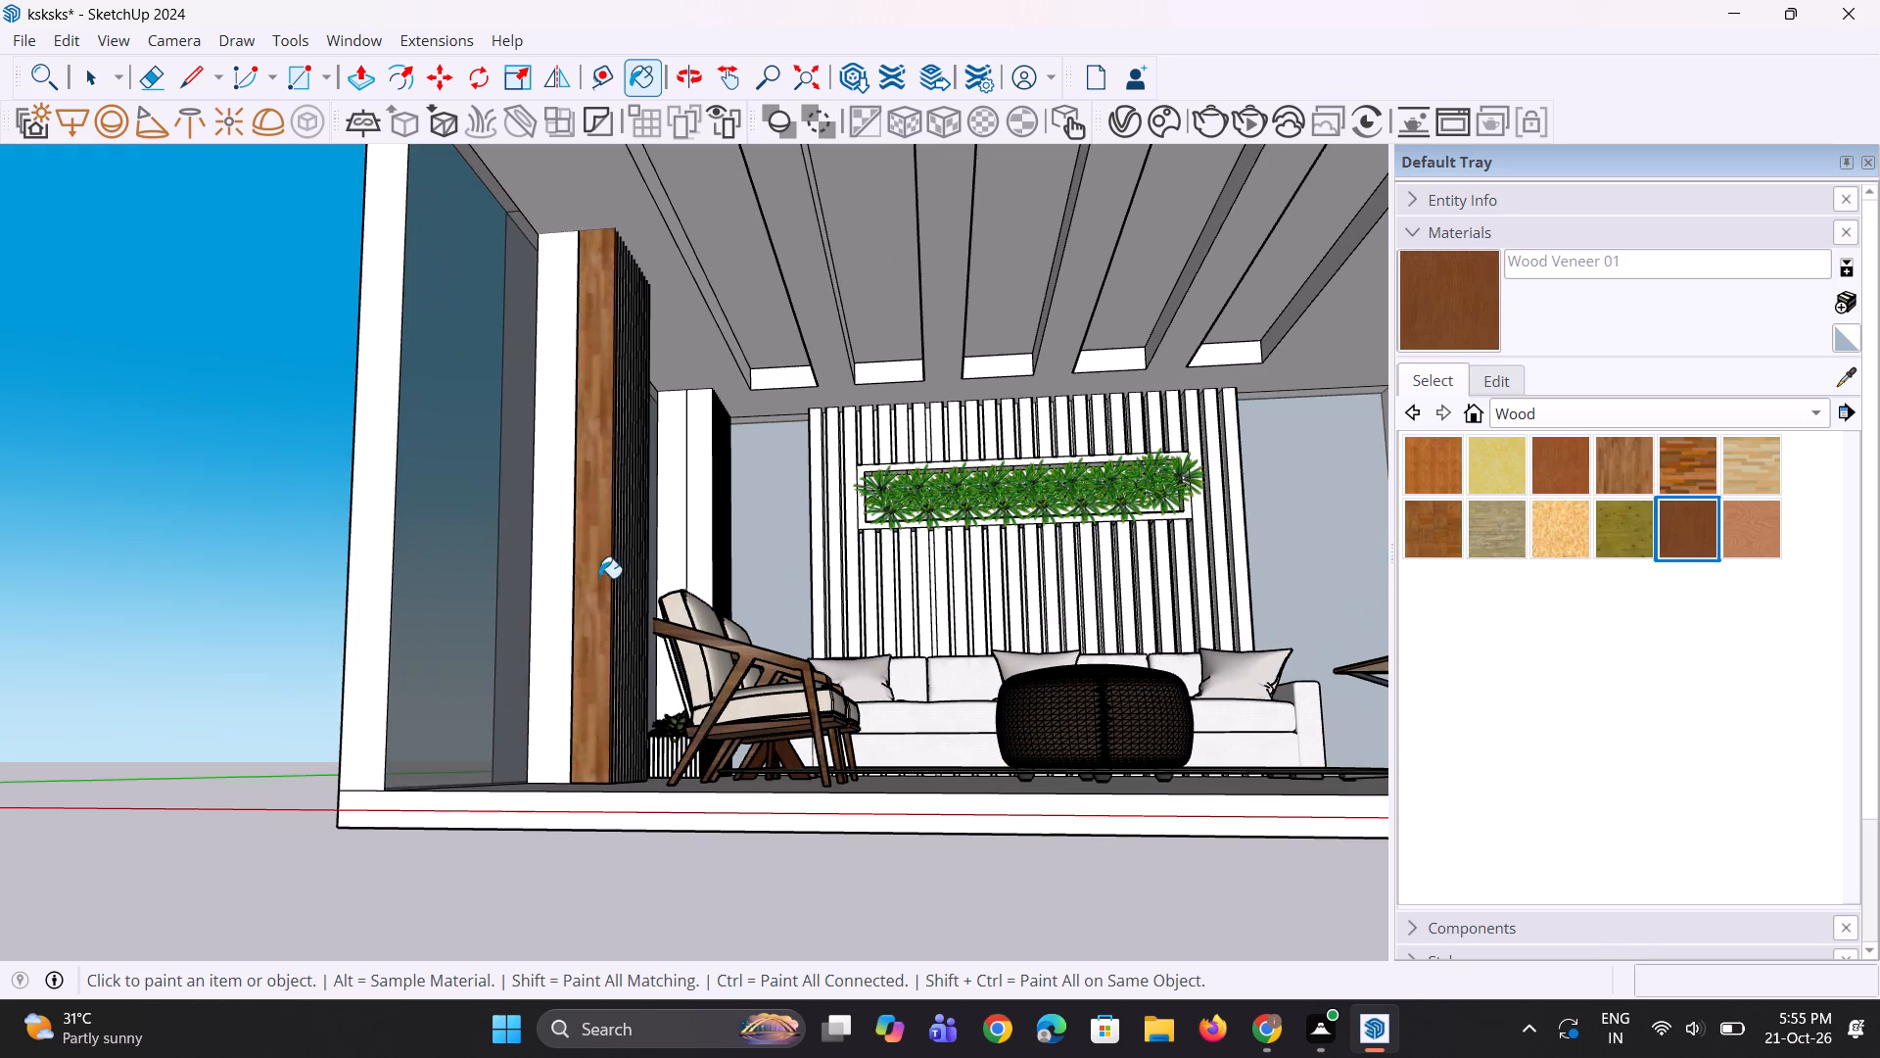
middle_drag(734, 541, 383, 589)
scroll(287, 552, up, 9)
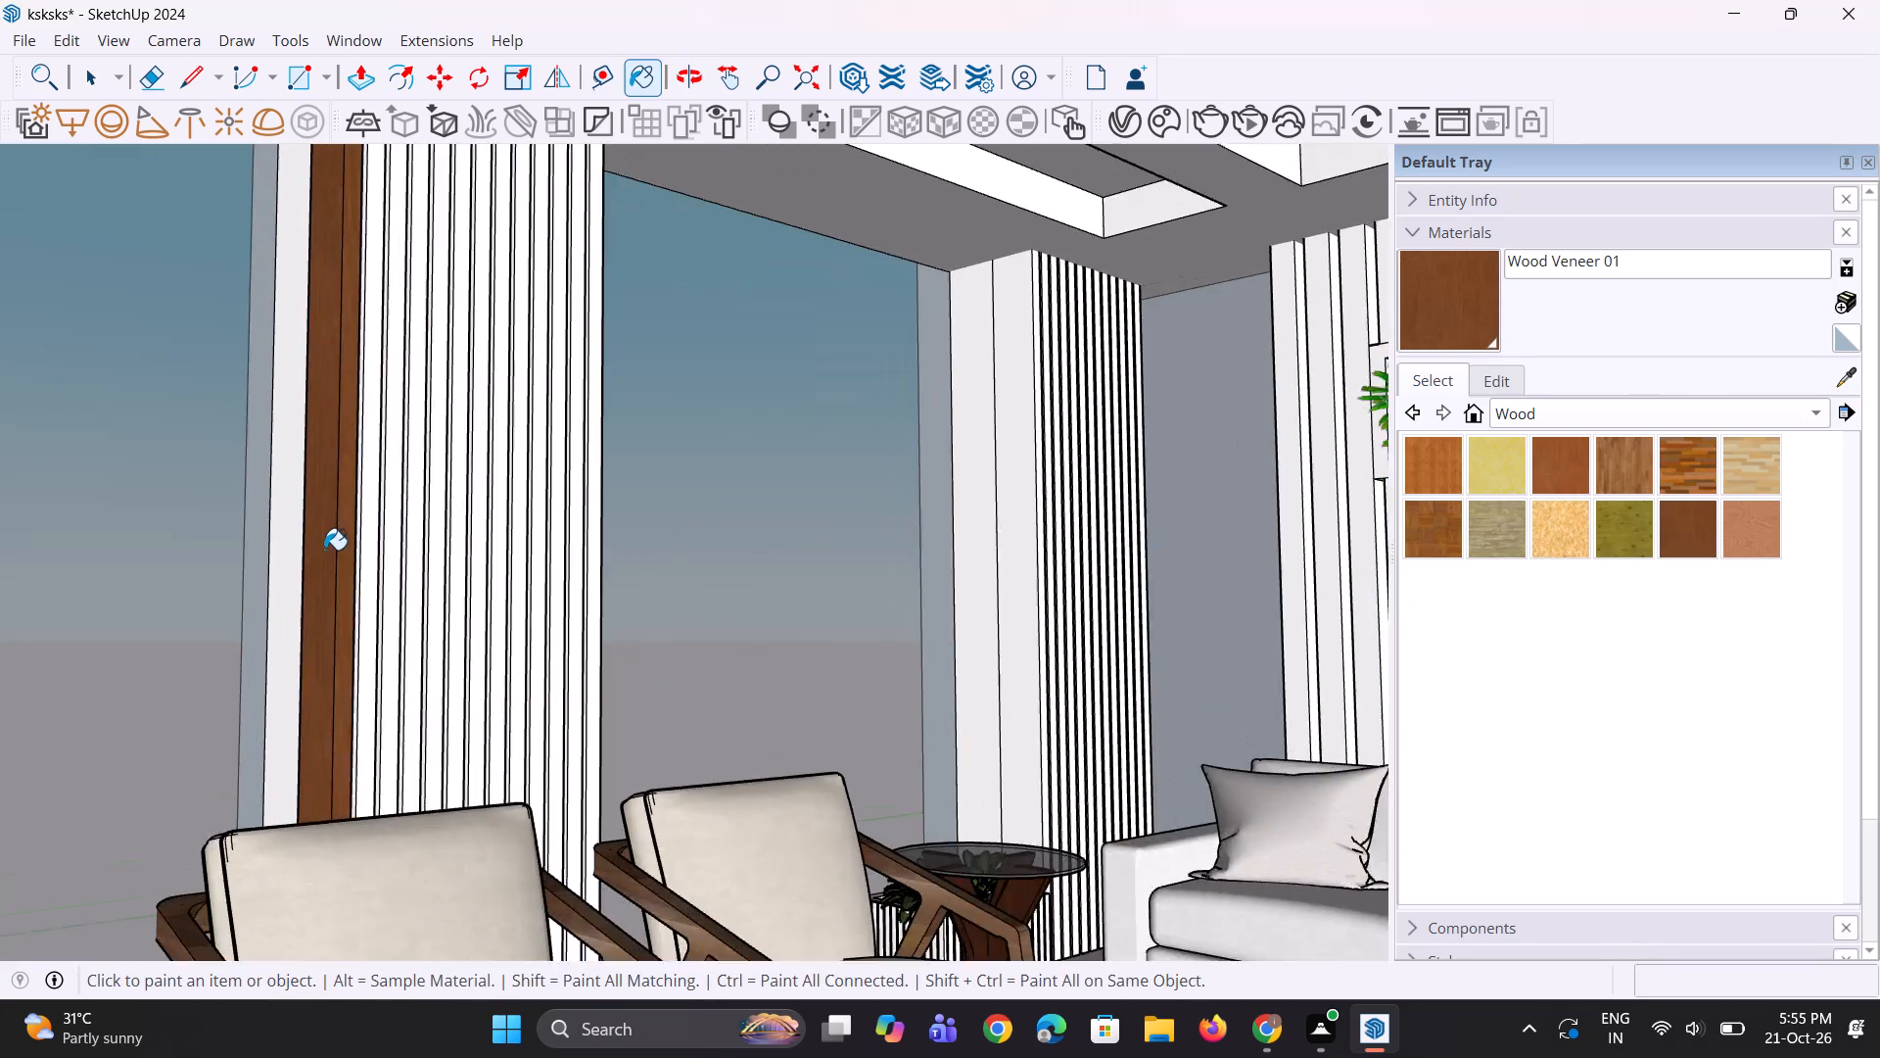
scroll(324, 550, up, 4)
click(387, 569)
click(422, 570)
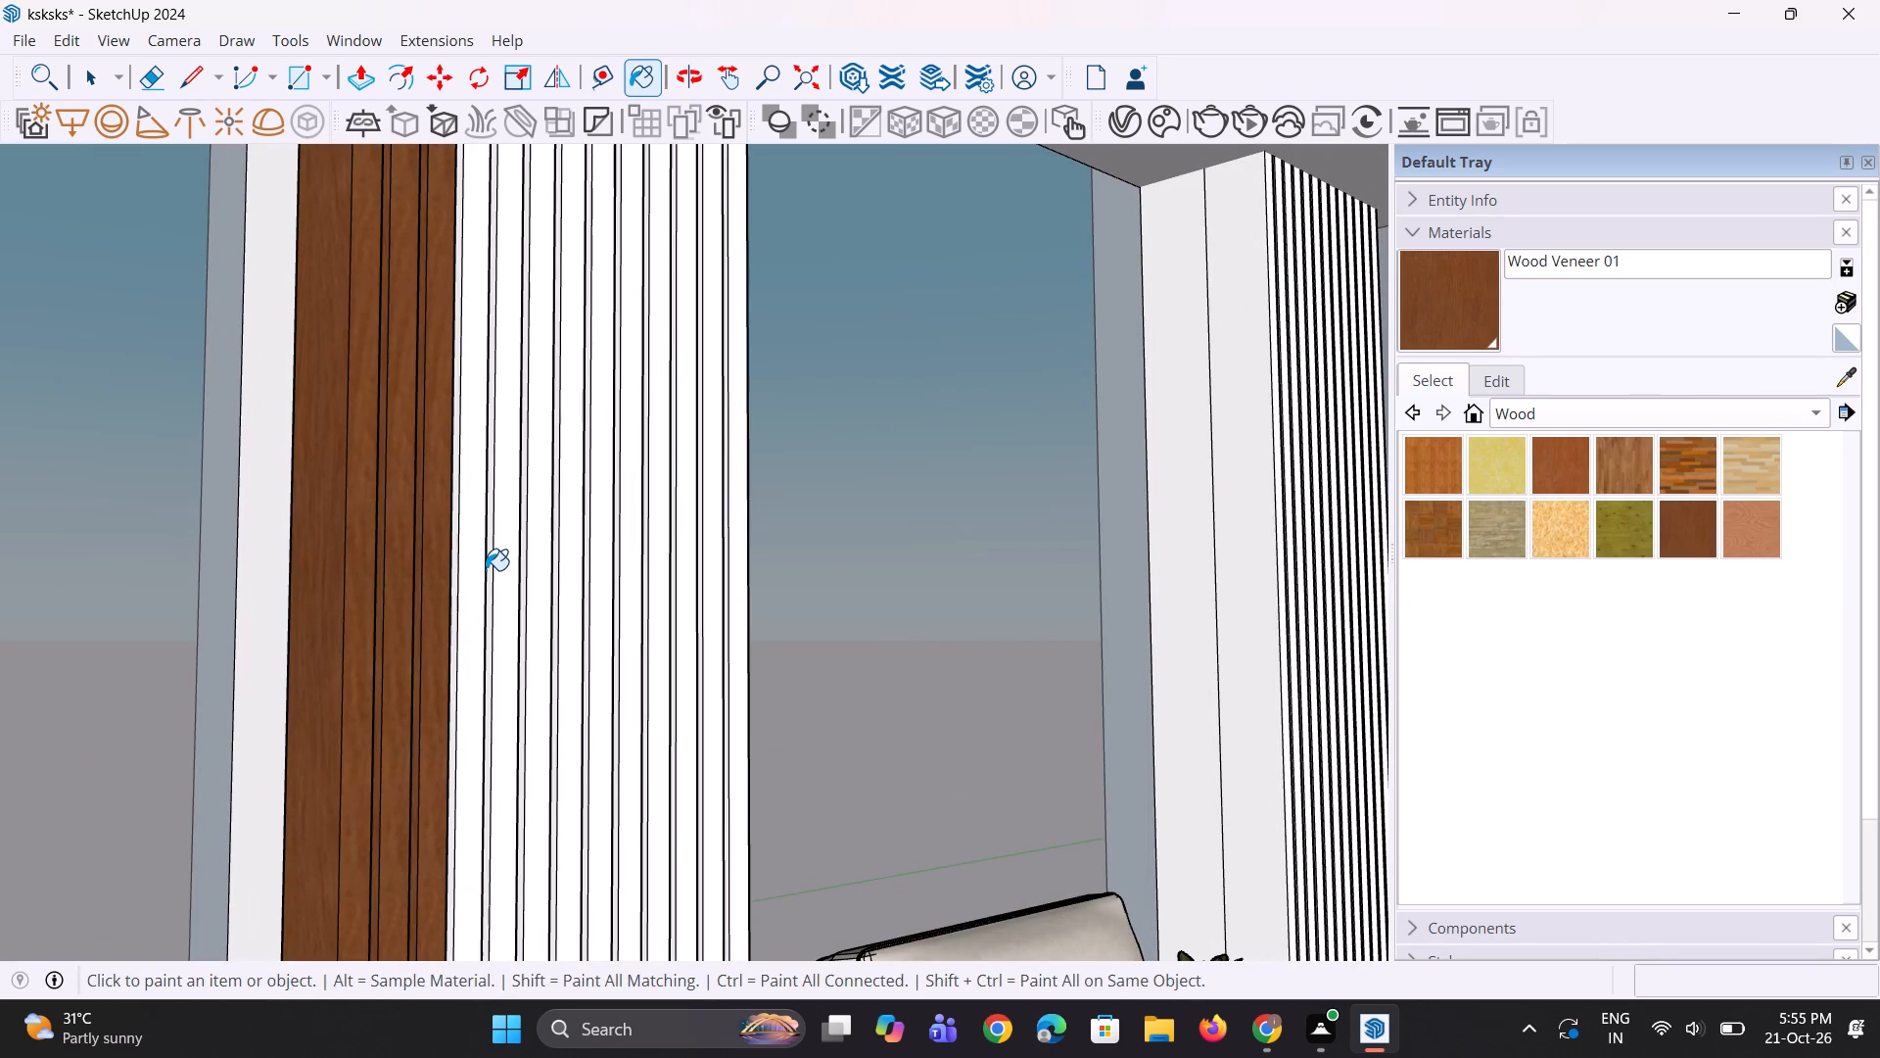
Paint the remaining slats of the near column cladding with Wood Veneer 01.
middle_drag(486, 570, 233, 634)
click(117, 644)
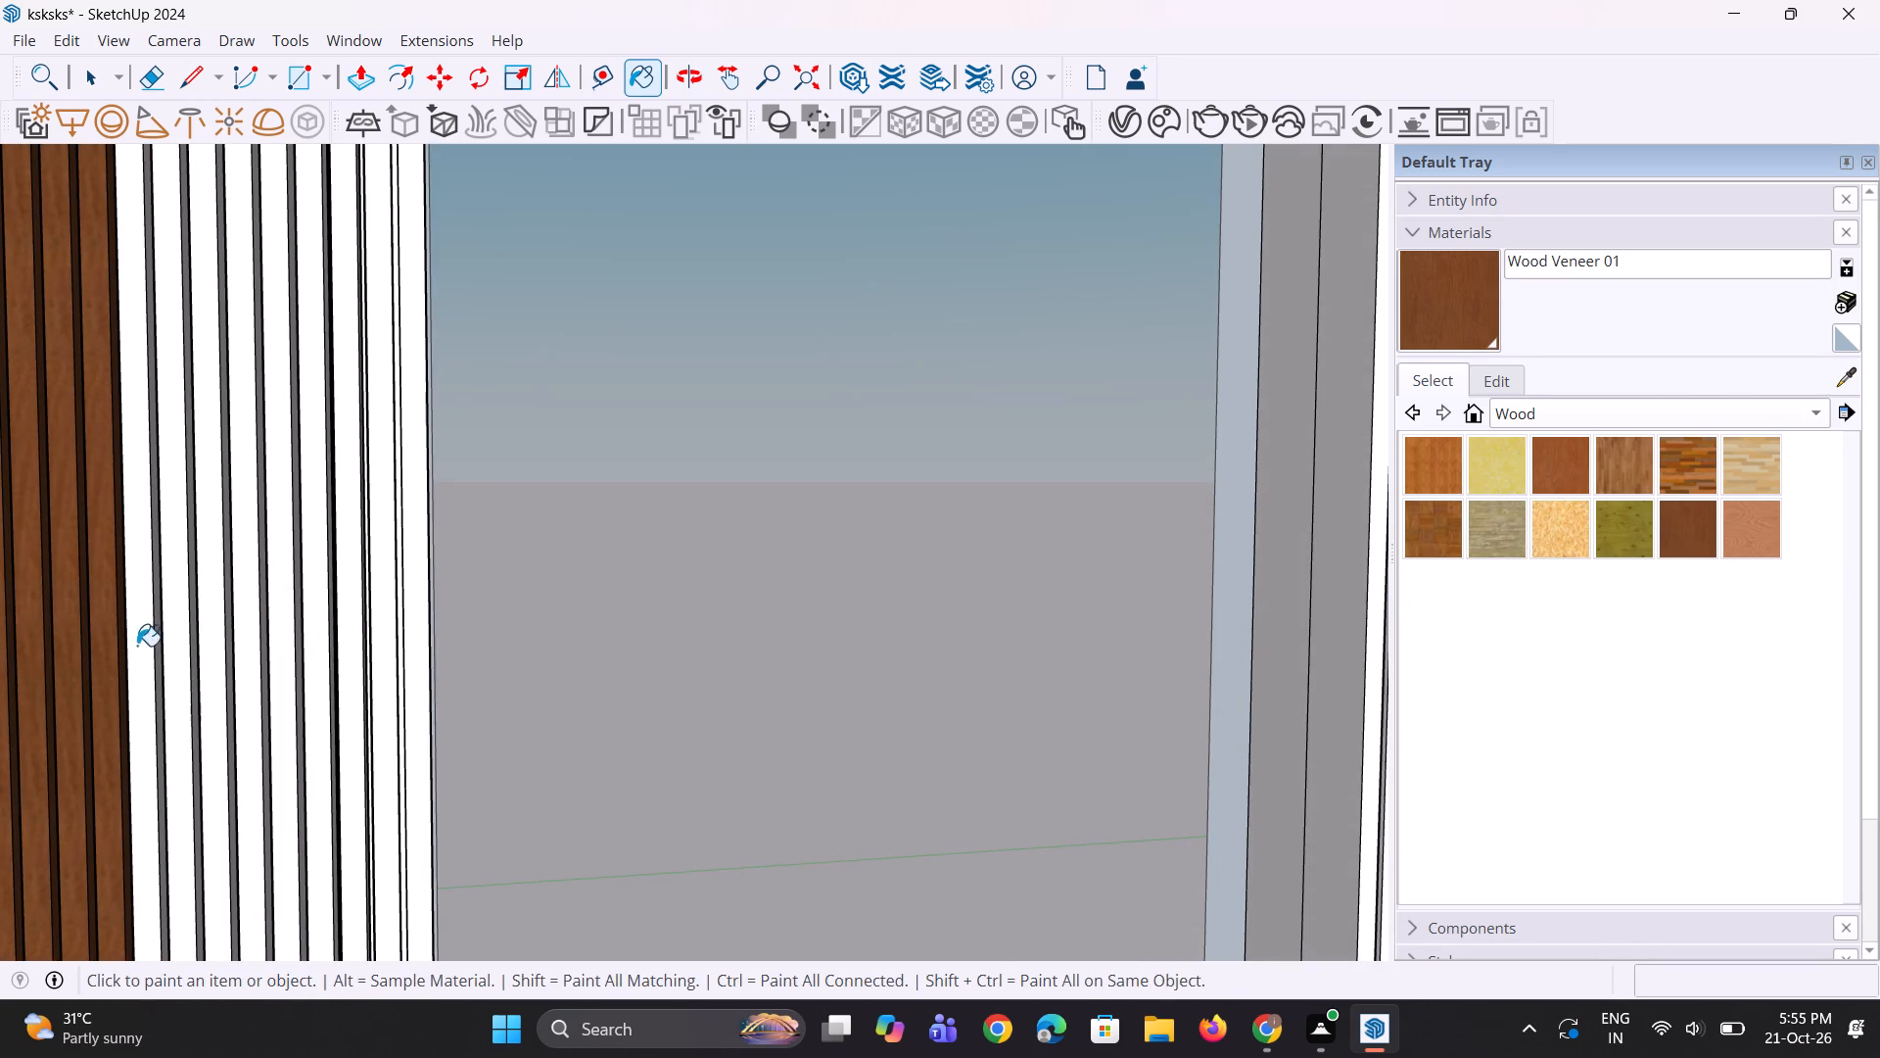
click(137, 646)
click(176, 646)
click(218, 641)
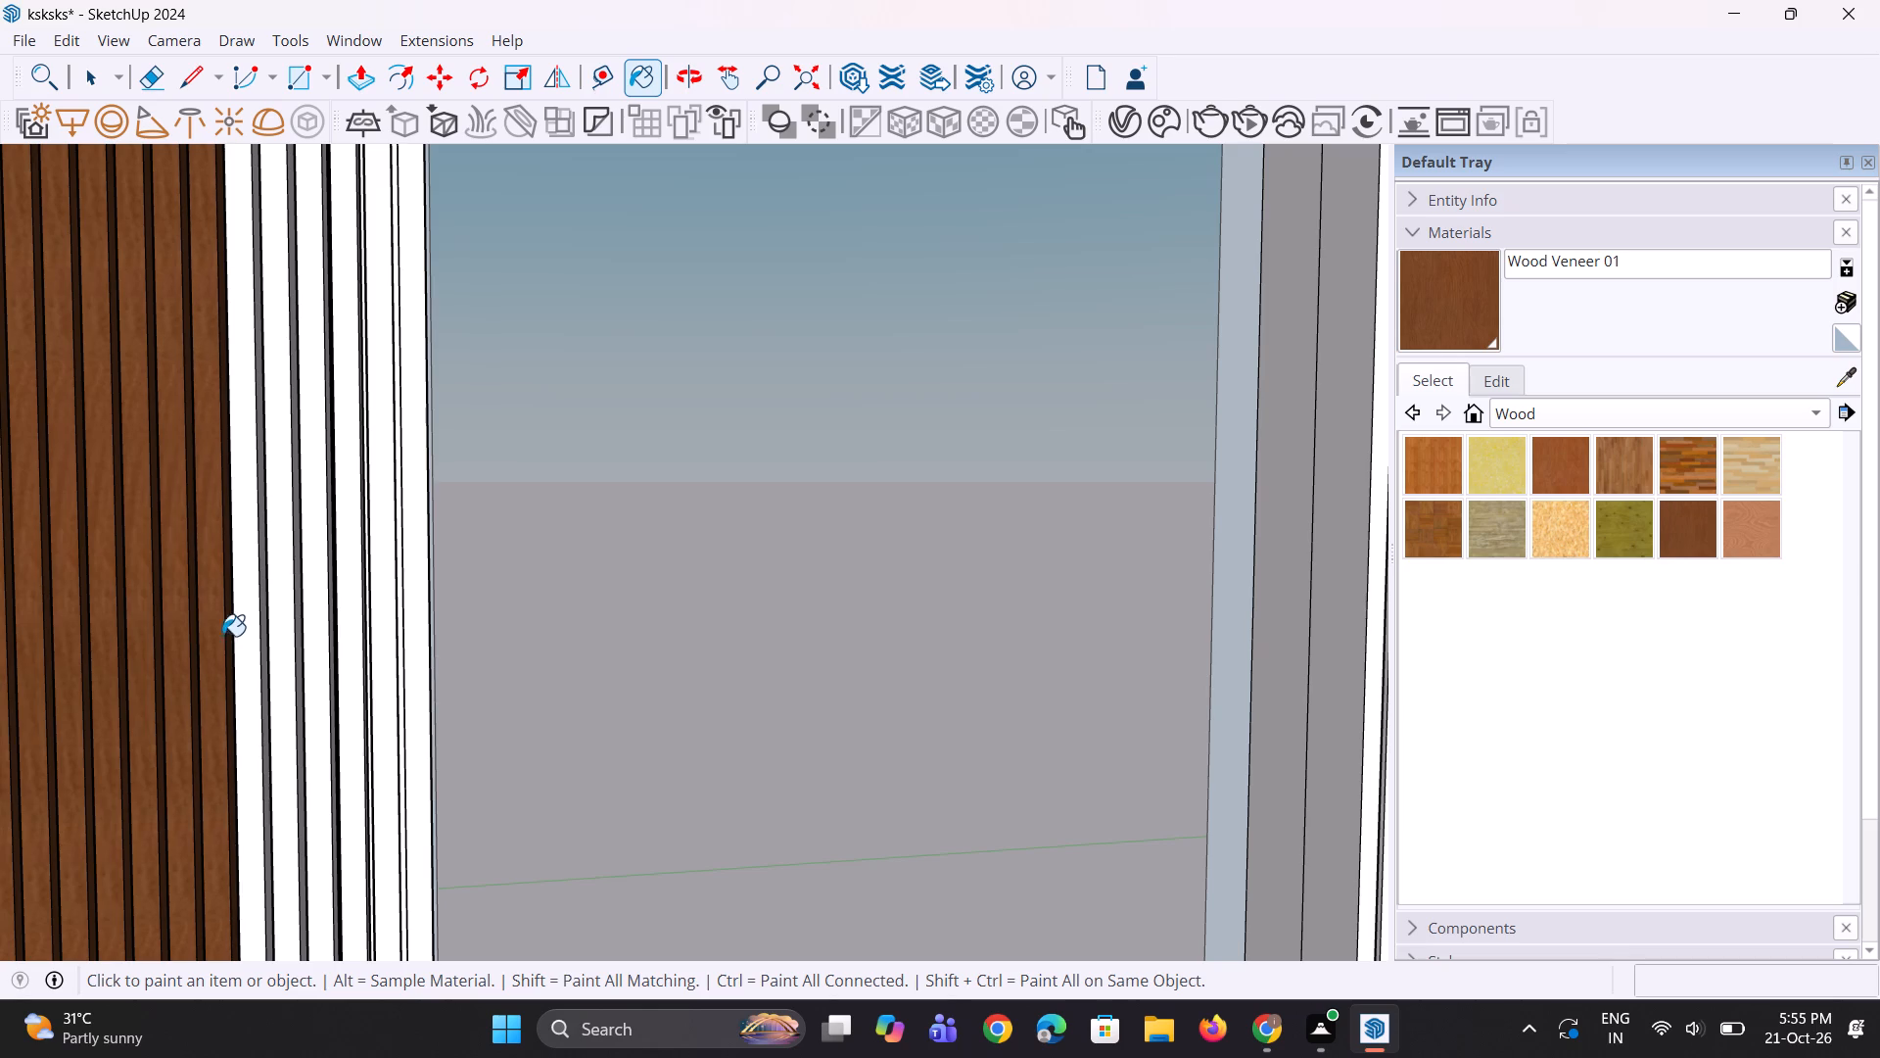
click(240, 635)
click(280, 631)
click(310, 623)
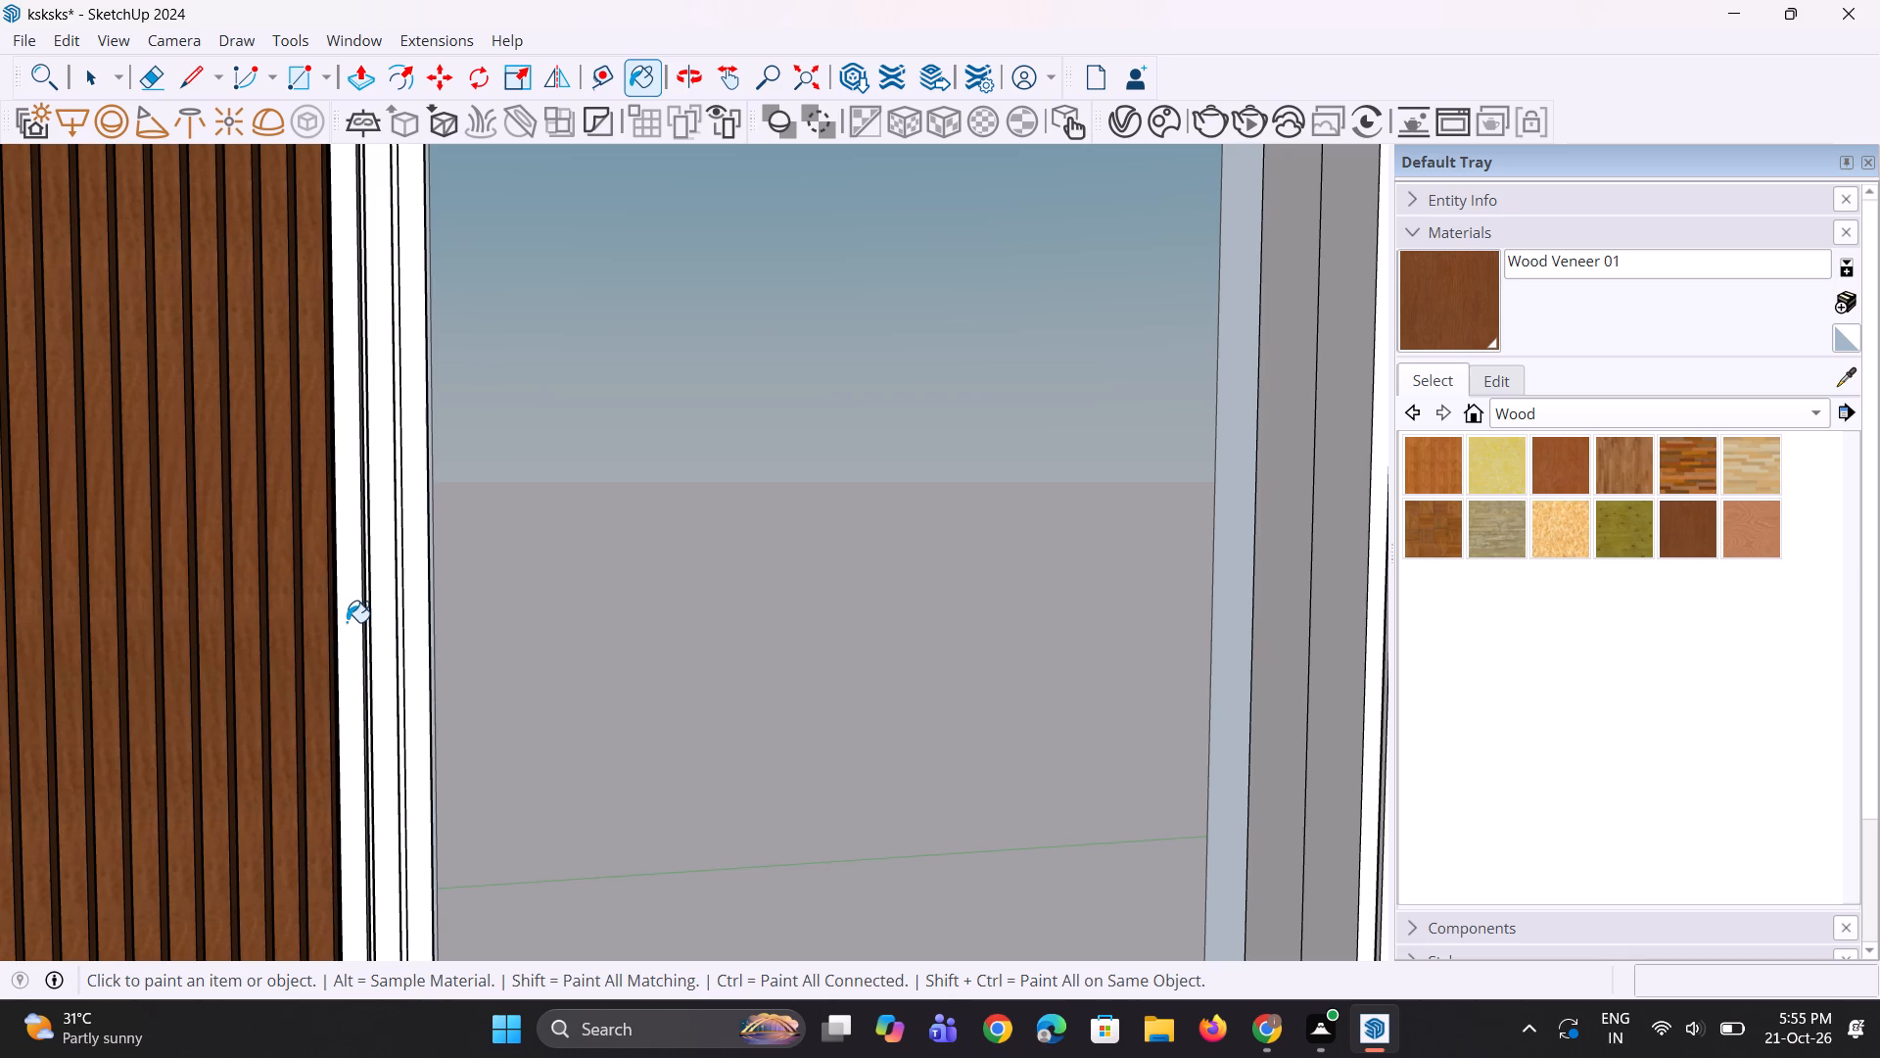
click(347, 621)
click(373, 620)
click(396, 616)
click(406, 615)
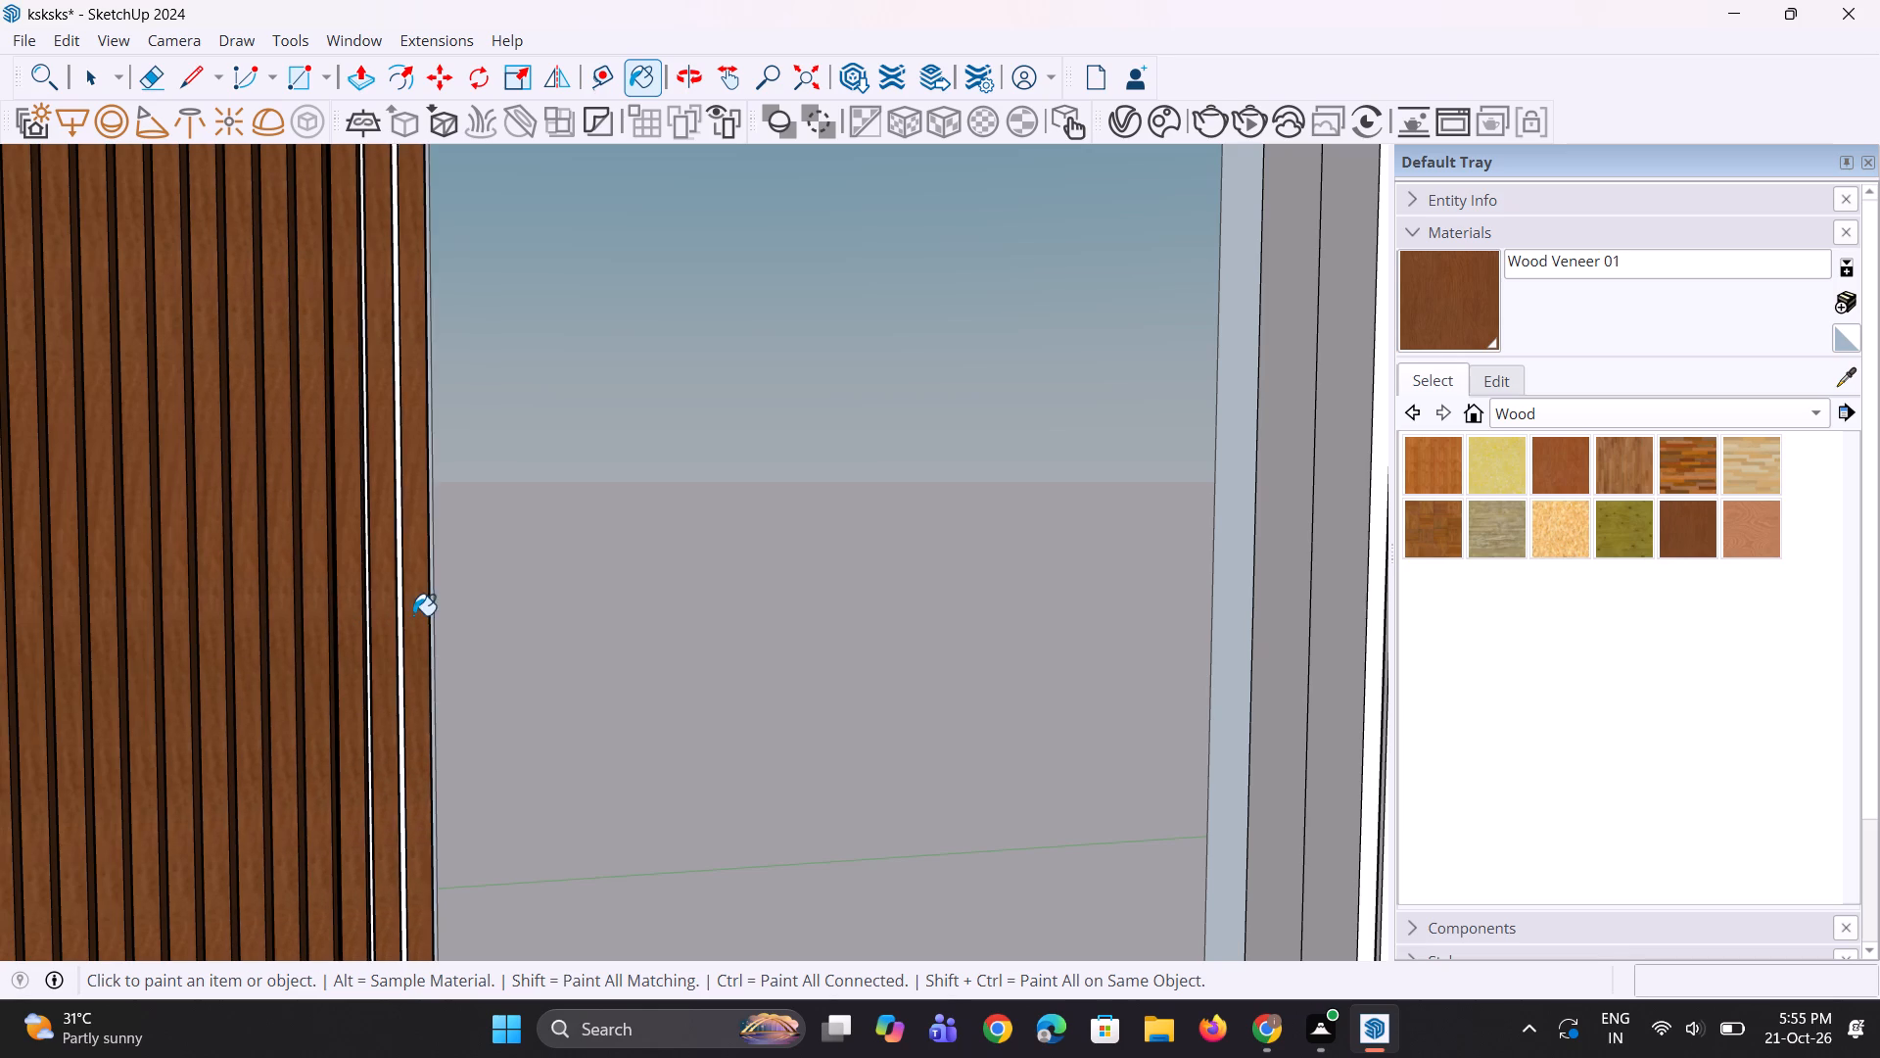
middle_drag(348, 629, 476, 636)
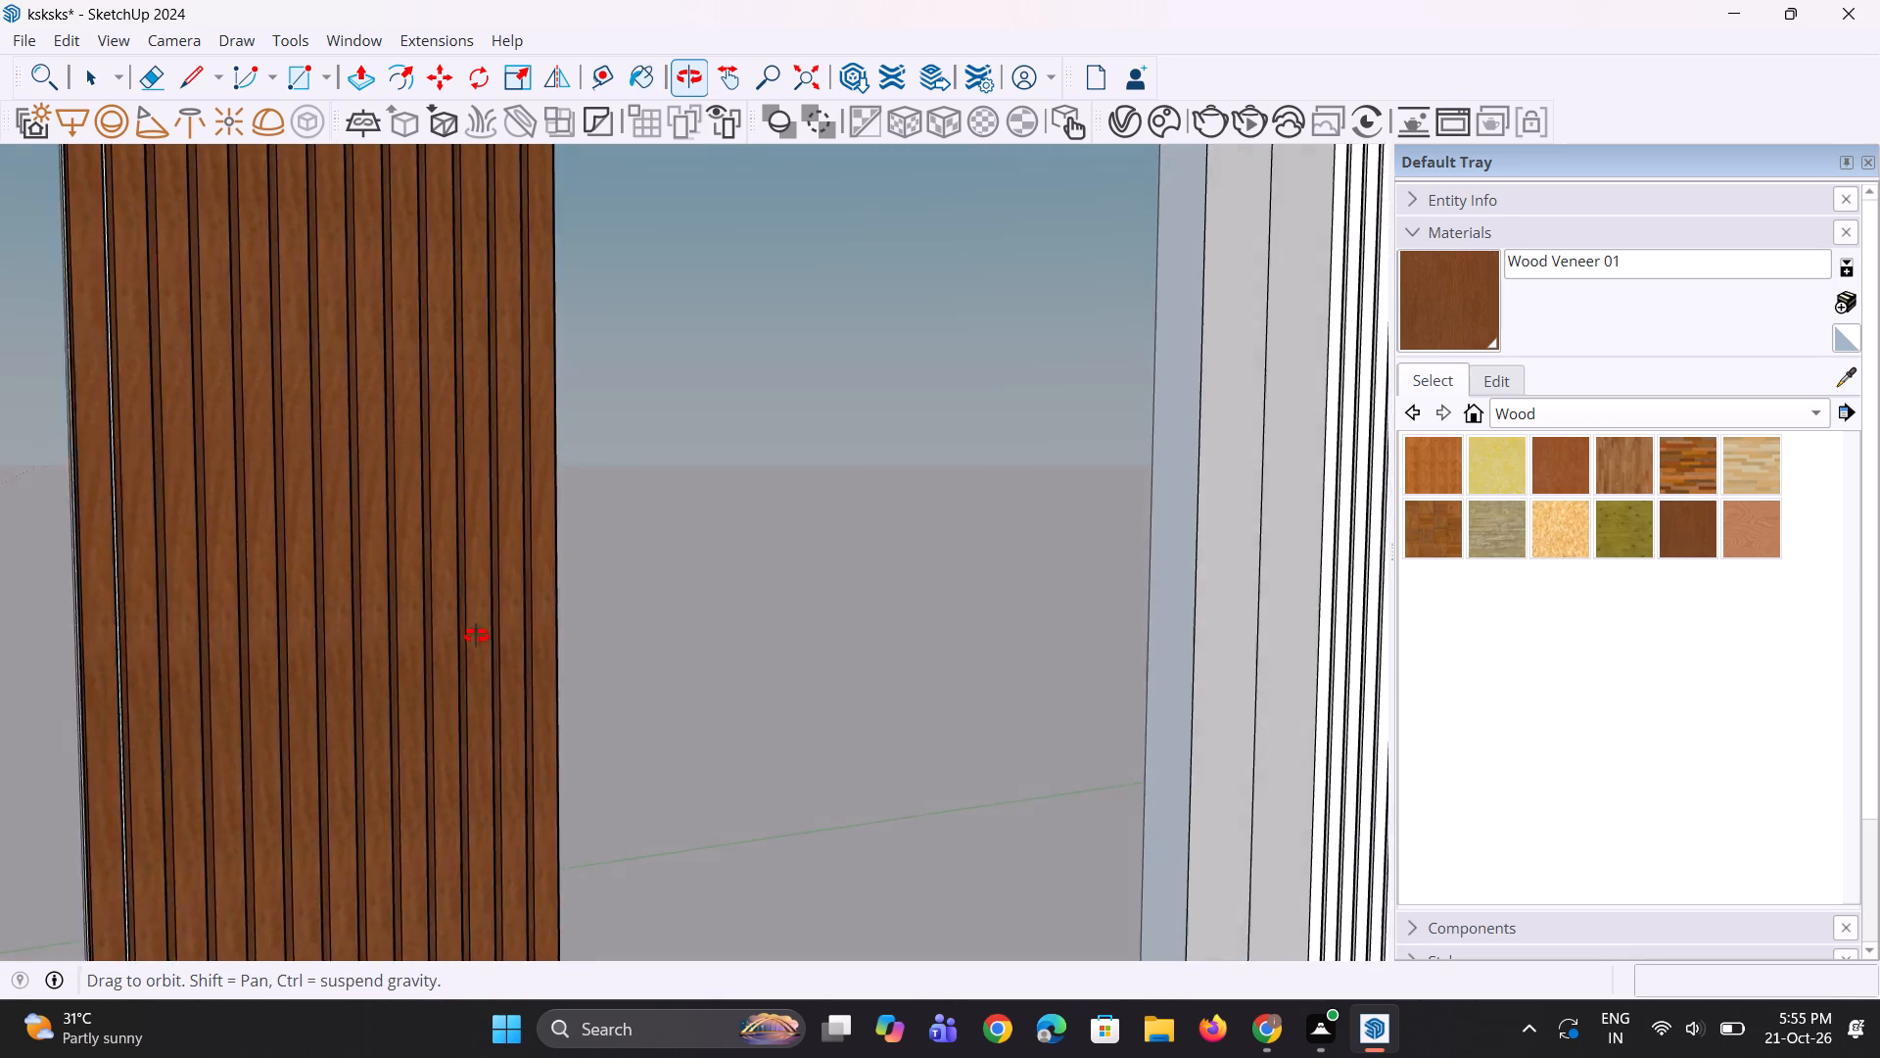
middle_drag(476, 636, 814, 642)
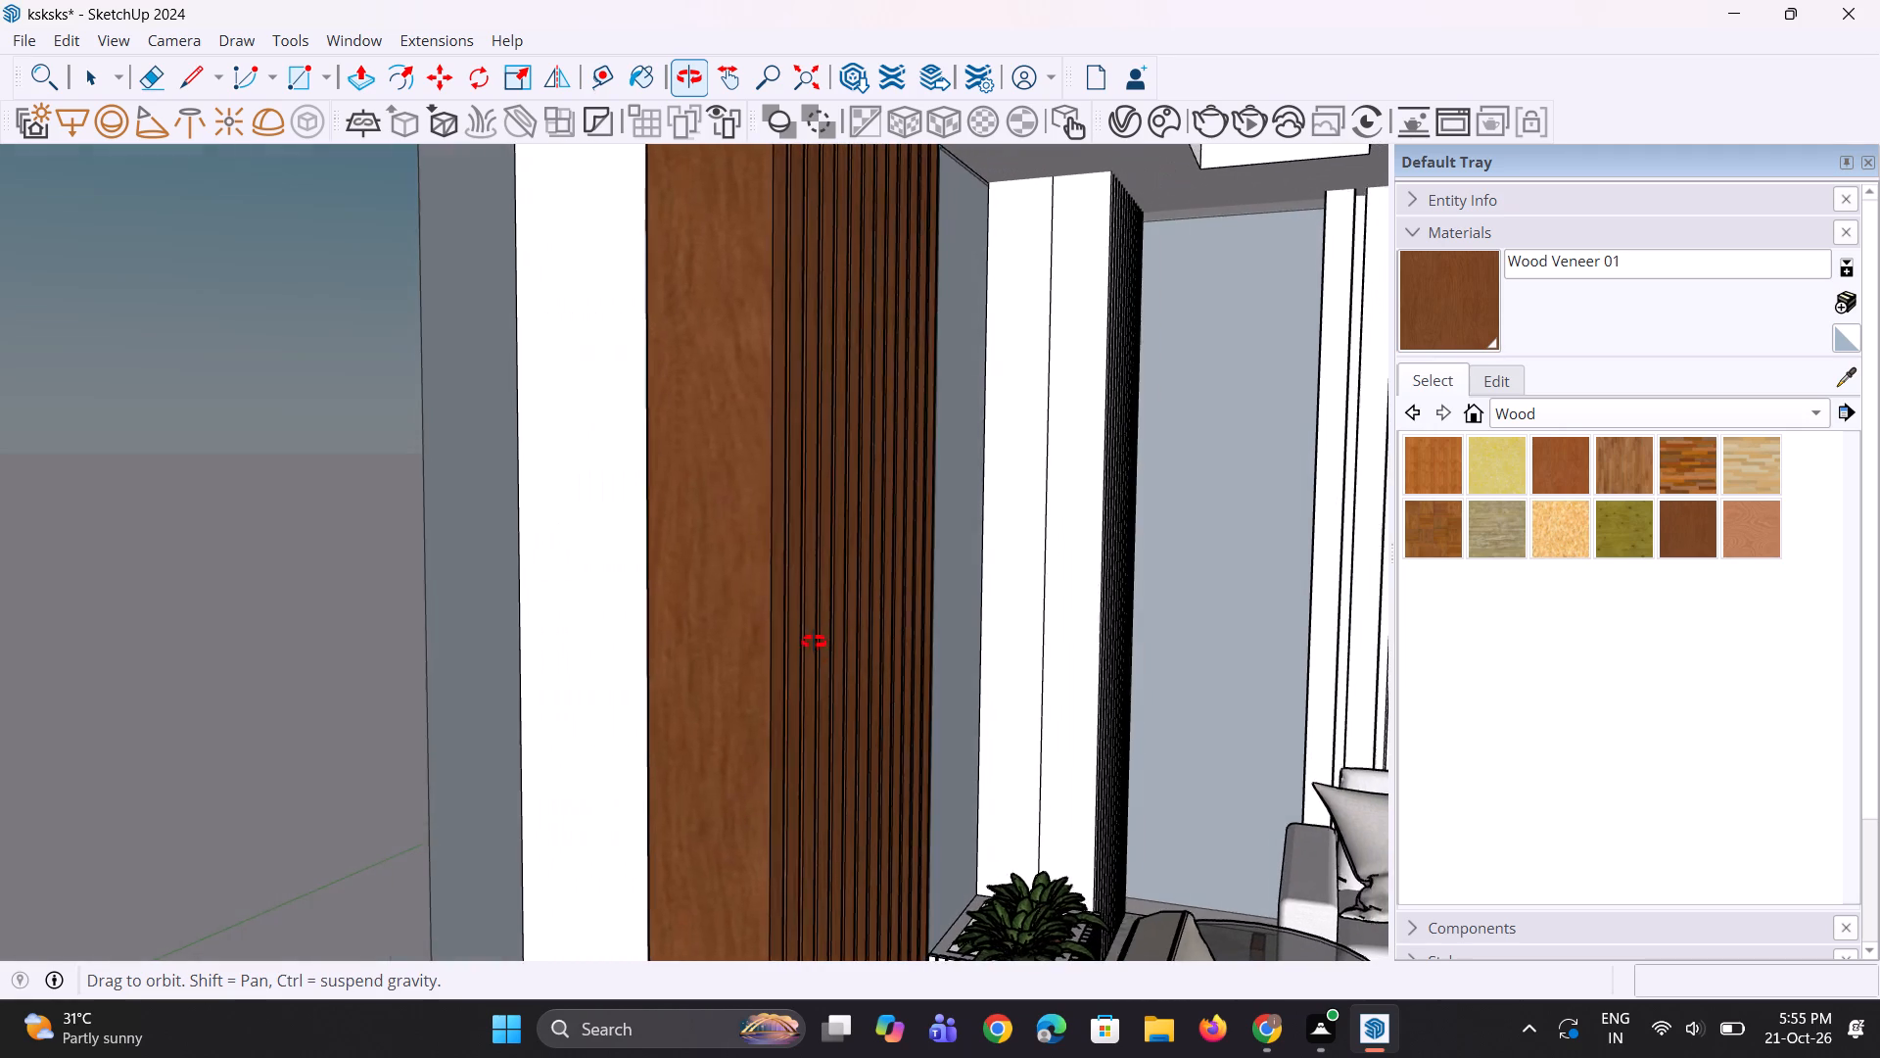
middle_drag(814, 642, 0, 556)
click(335, 549)
Paint the side face and first slats of the column cladding beside the sofa with Wood Veneer 01.
scroll(316, 550, down, 5)
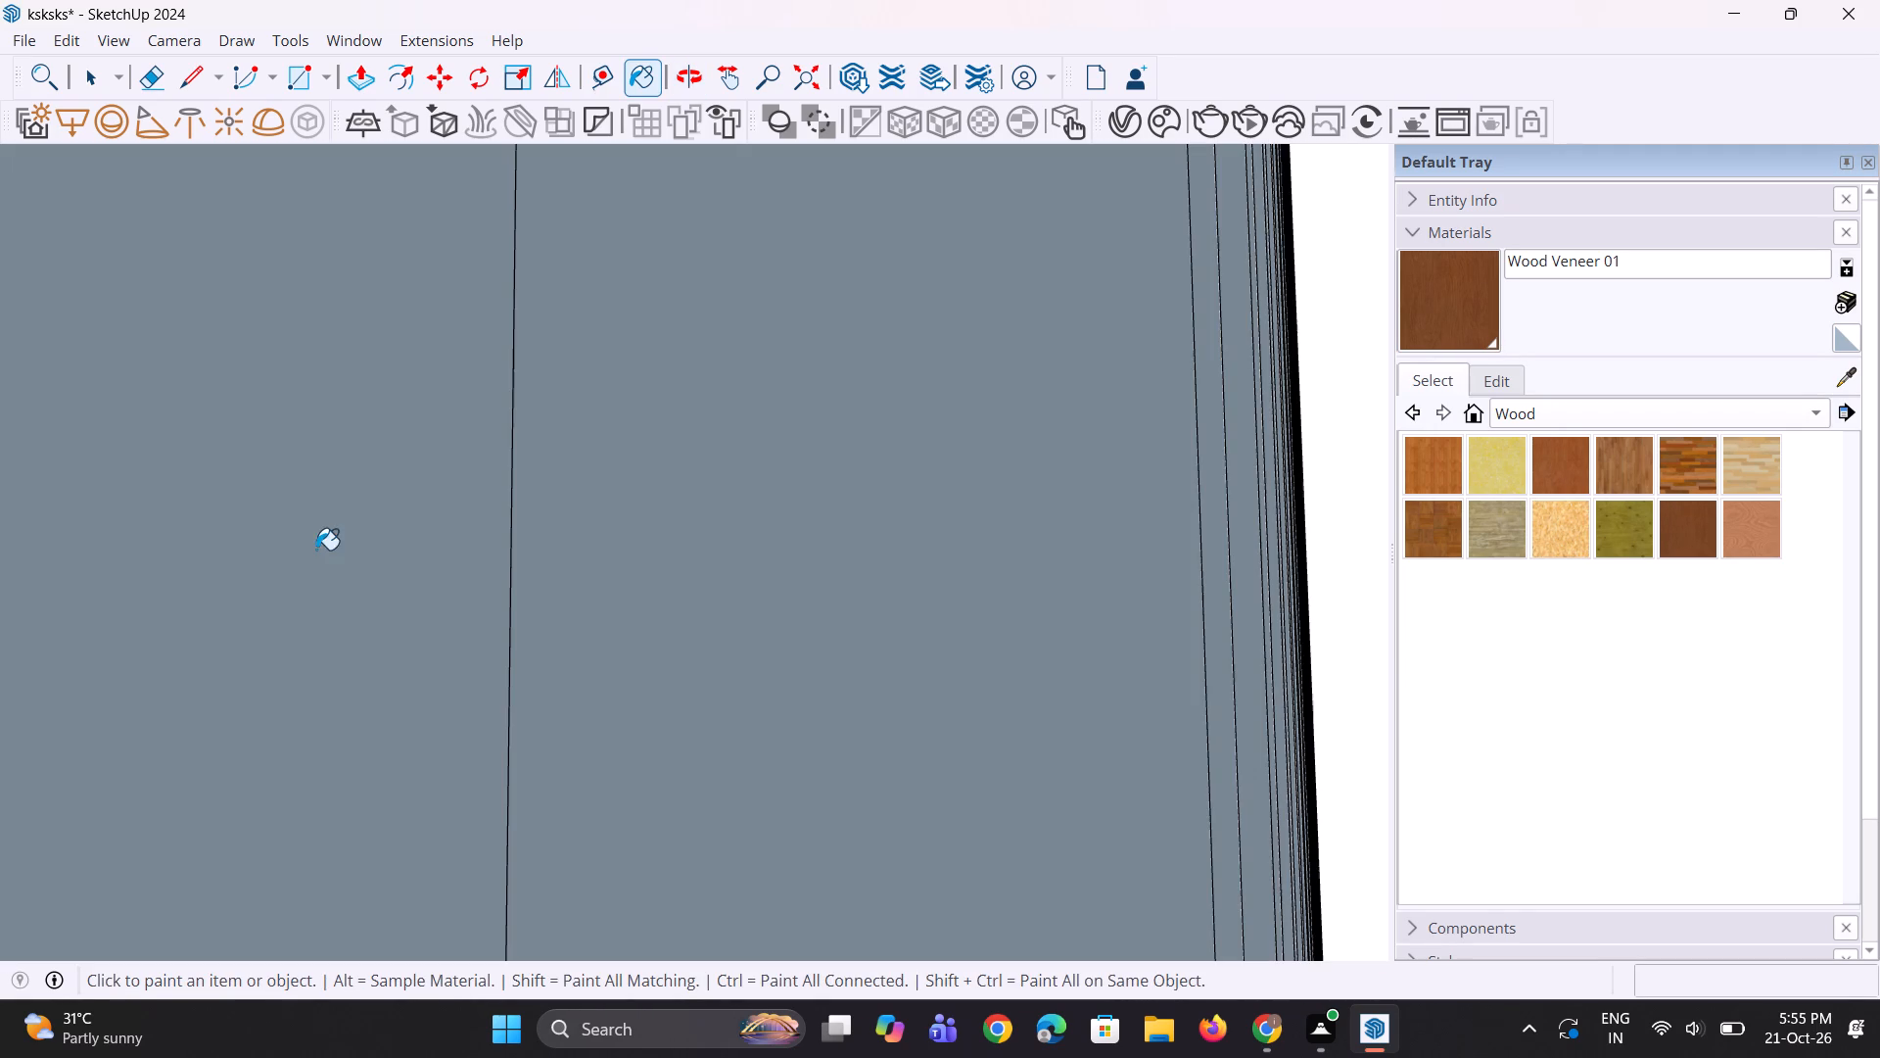
click(795, 74)
middle_drag(26, 709, 207, 710)
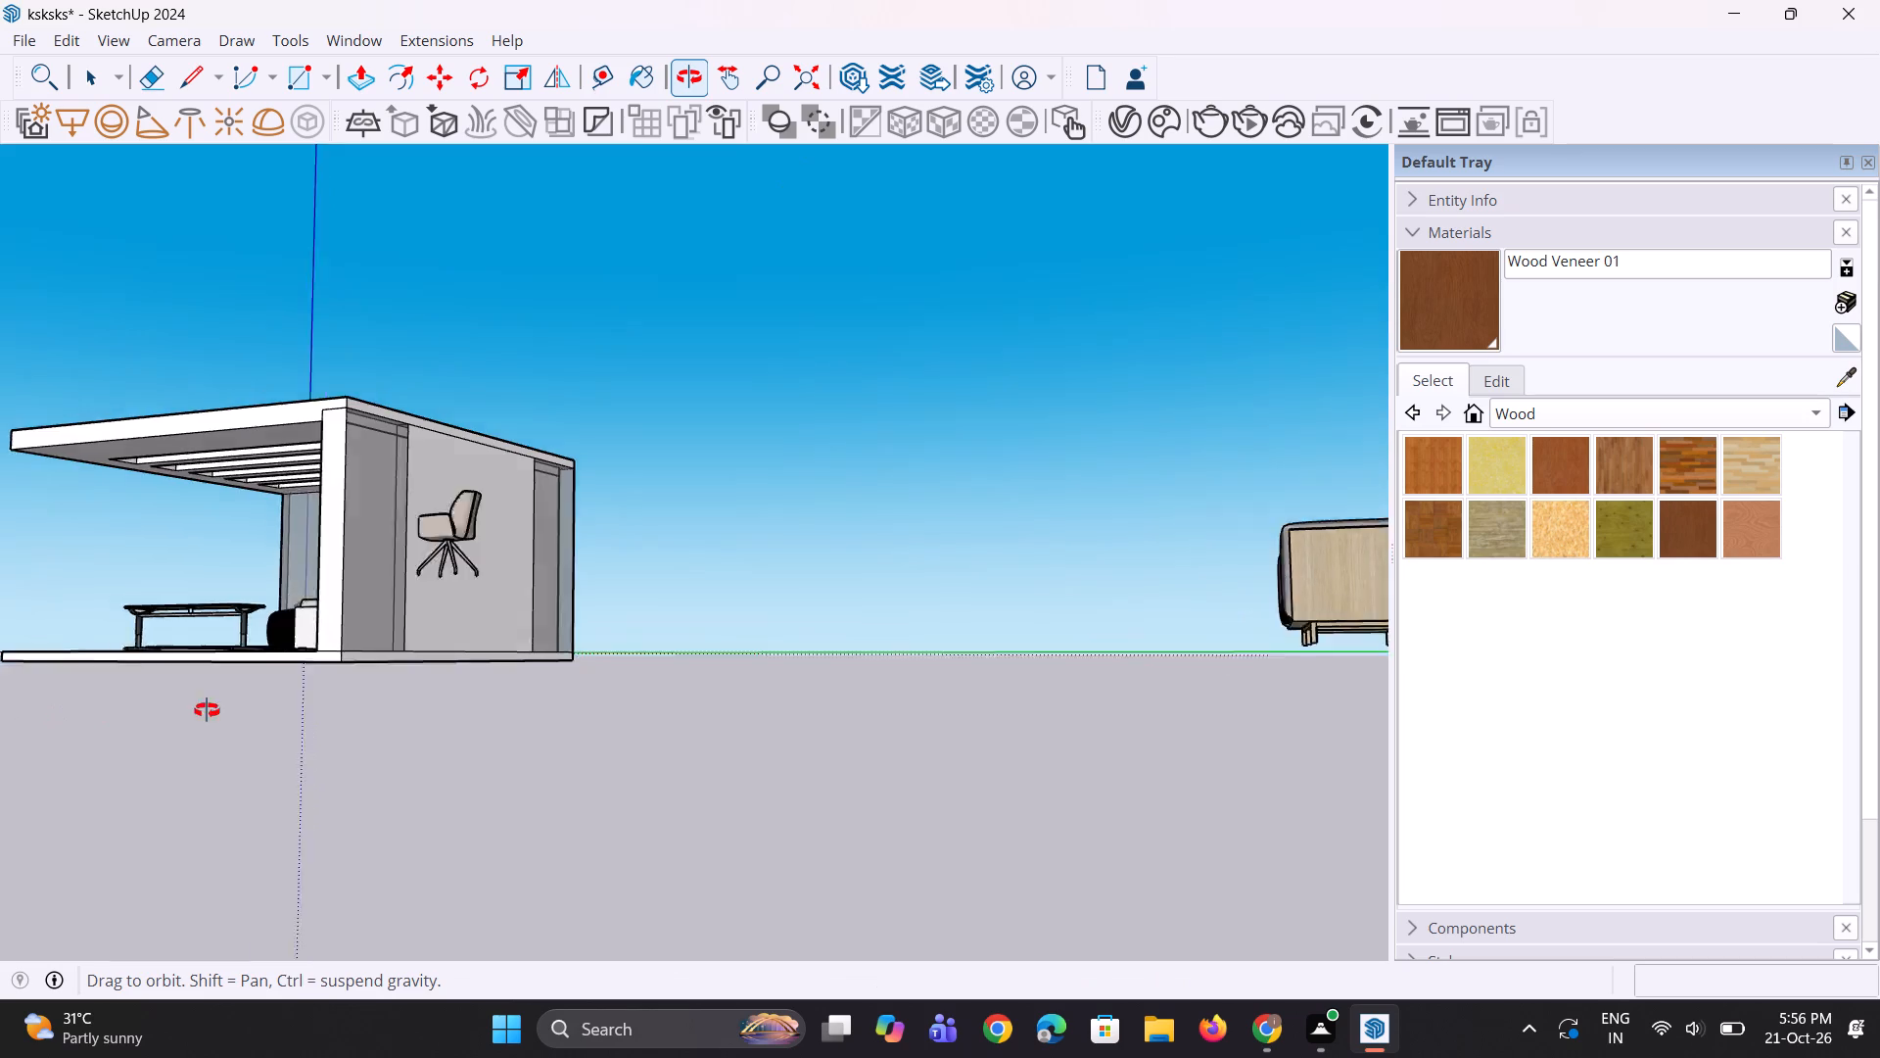
middle_drag(207, 710, 536, 755)
scroll(465, 548, up, 10)
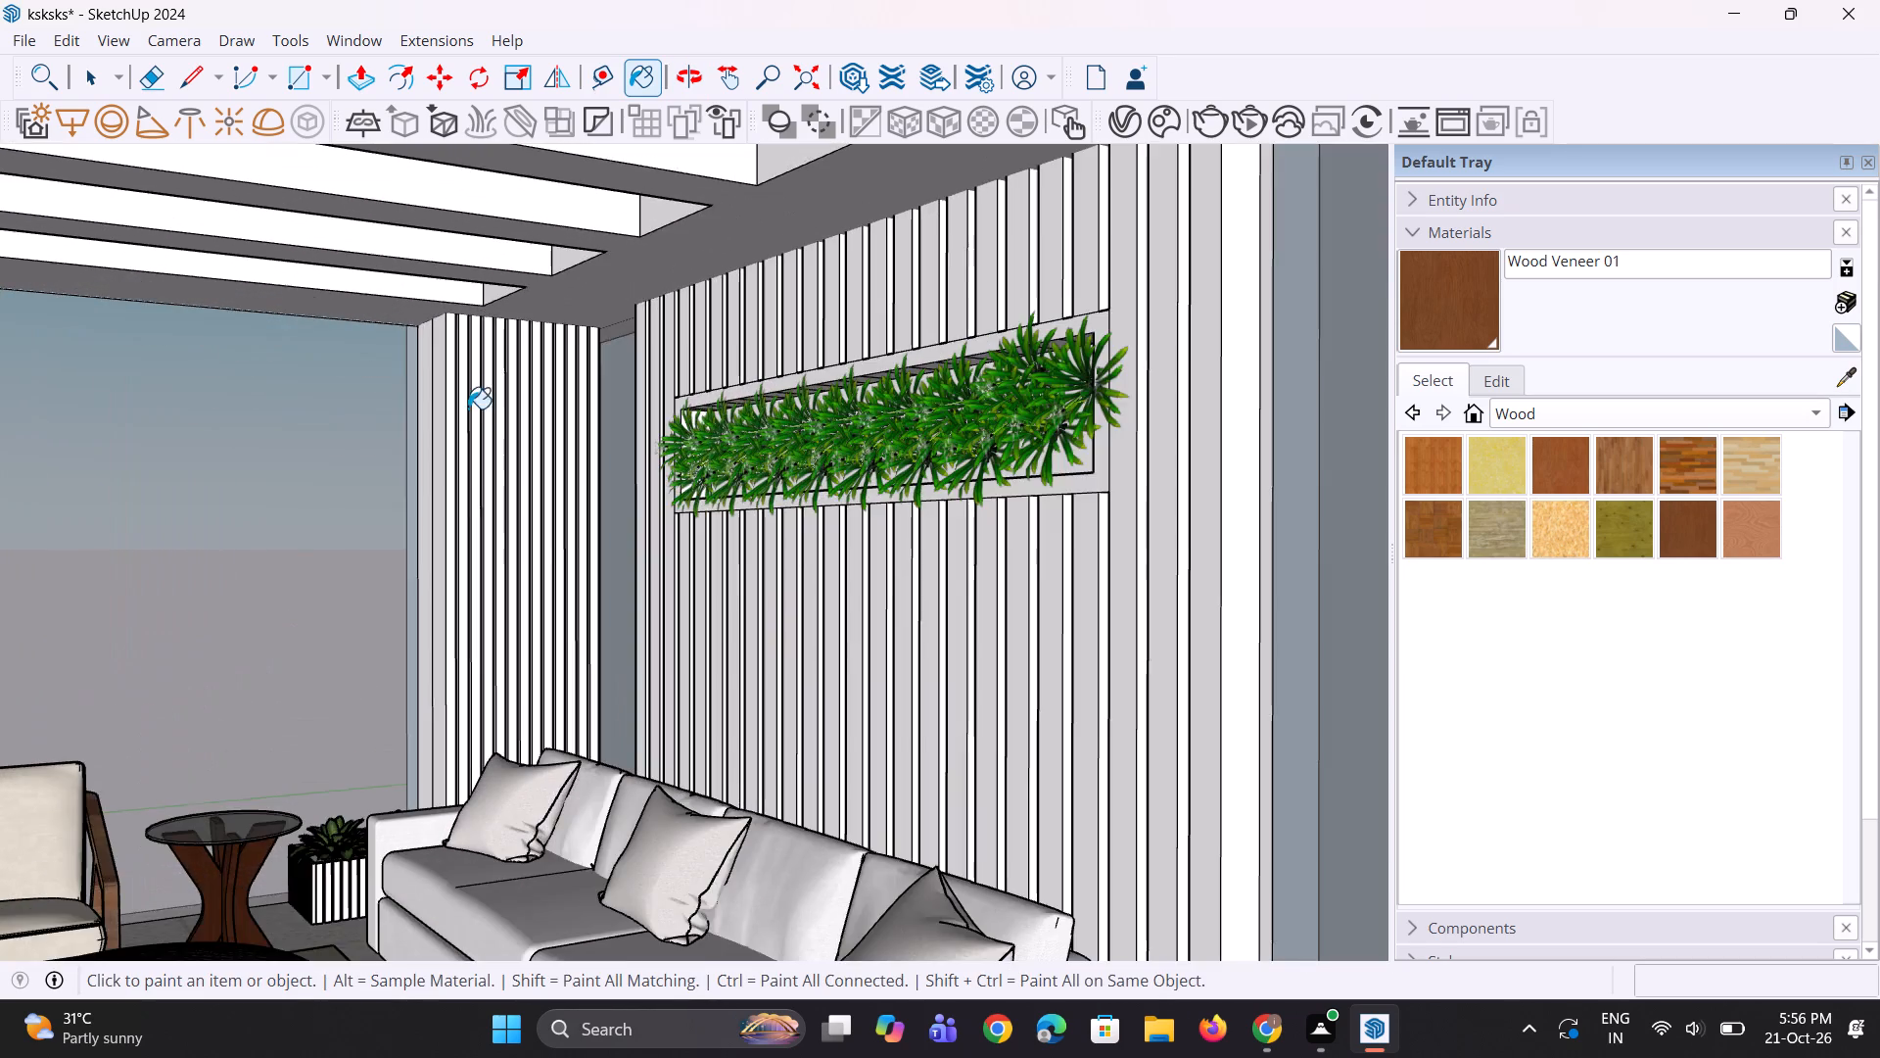
scroll(468, 385, up, 9)
click(413, 319)
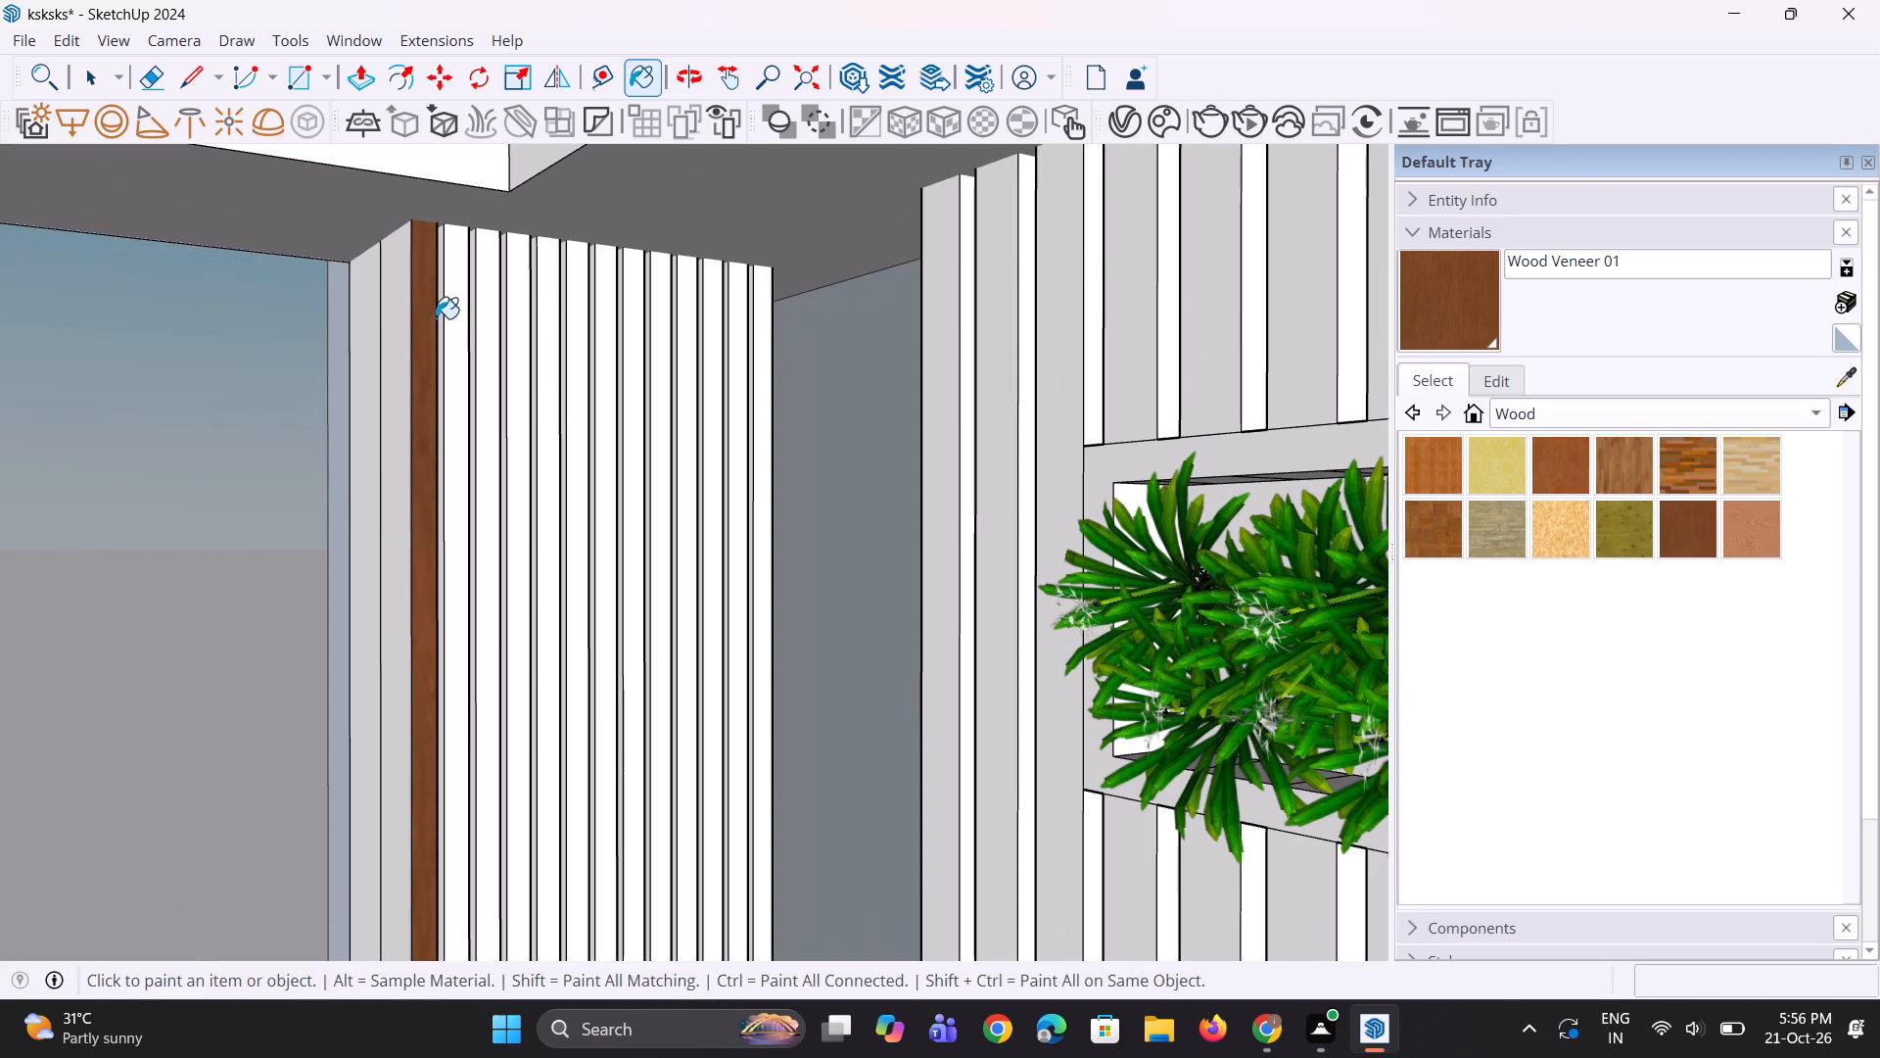
click(402, 317)
scroll(428, 307, up, 3)
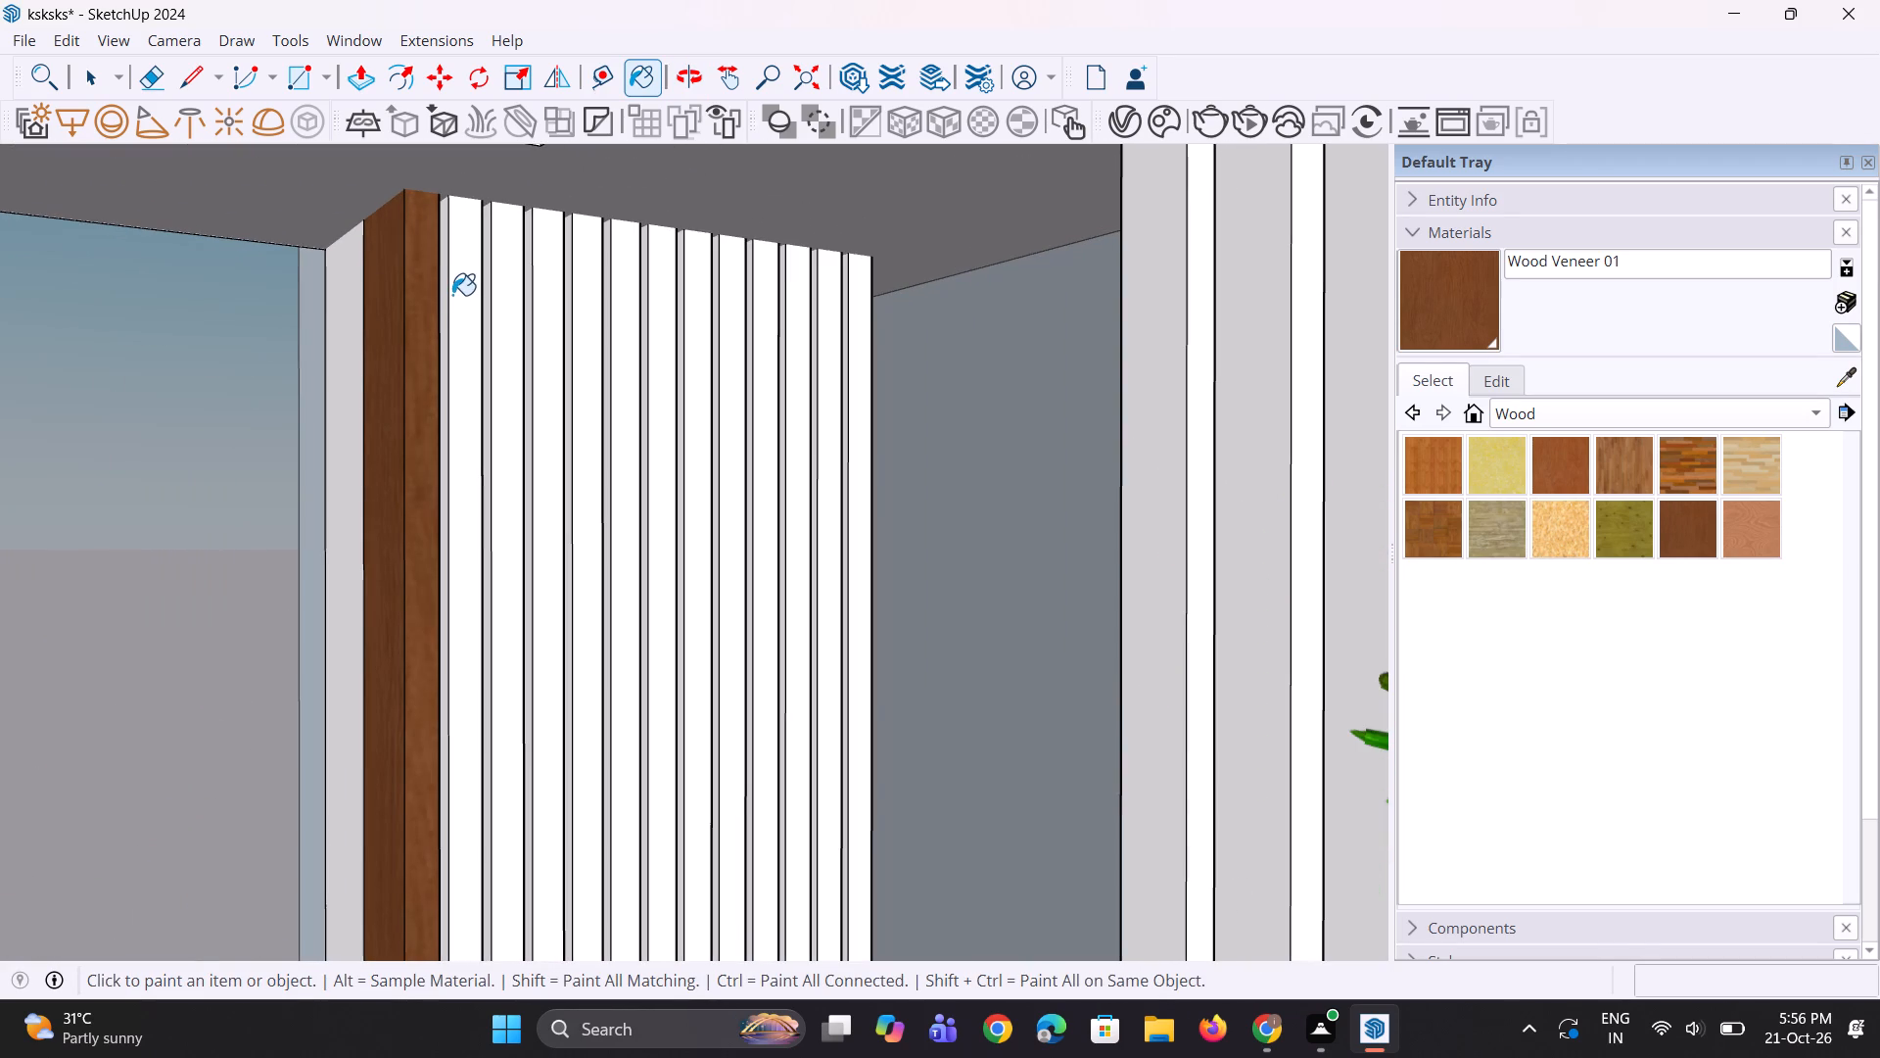
click(444, 290)
Paint the remaining slats of the column cladding beside the sofa with Wood Veneer 01.
middle_drag(466, 323, 368, 352)
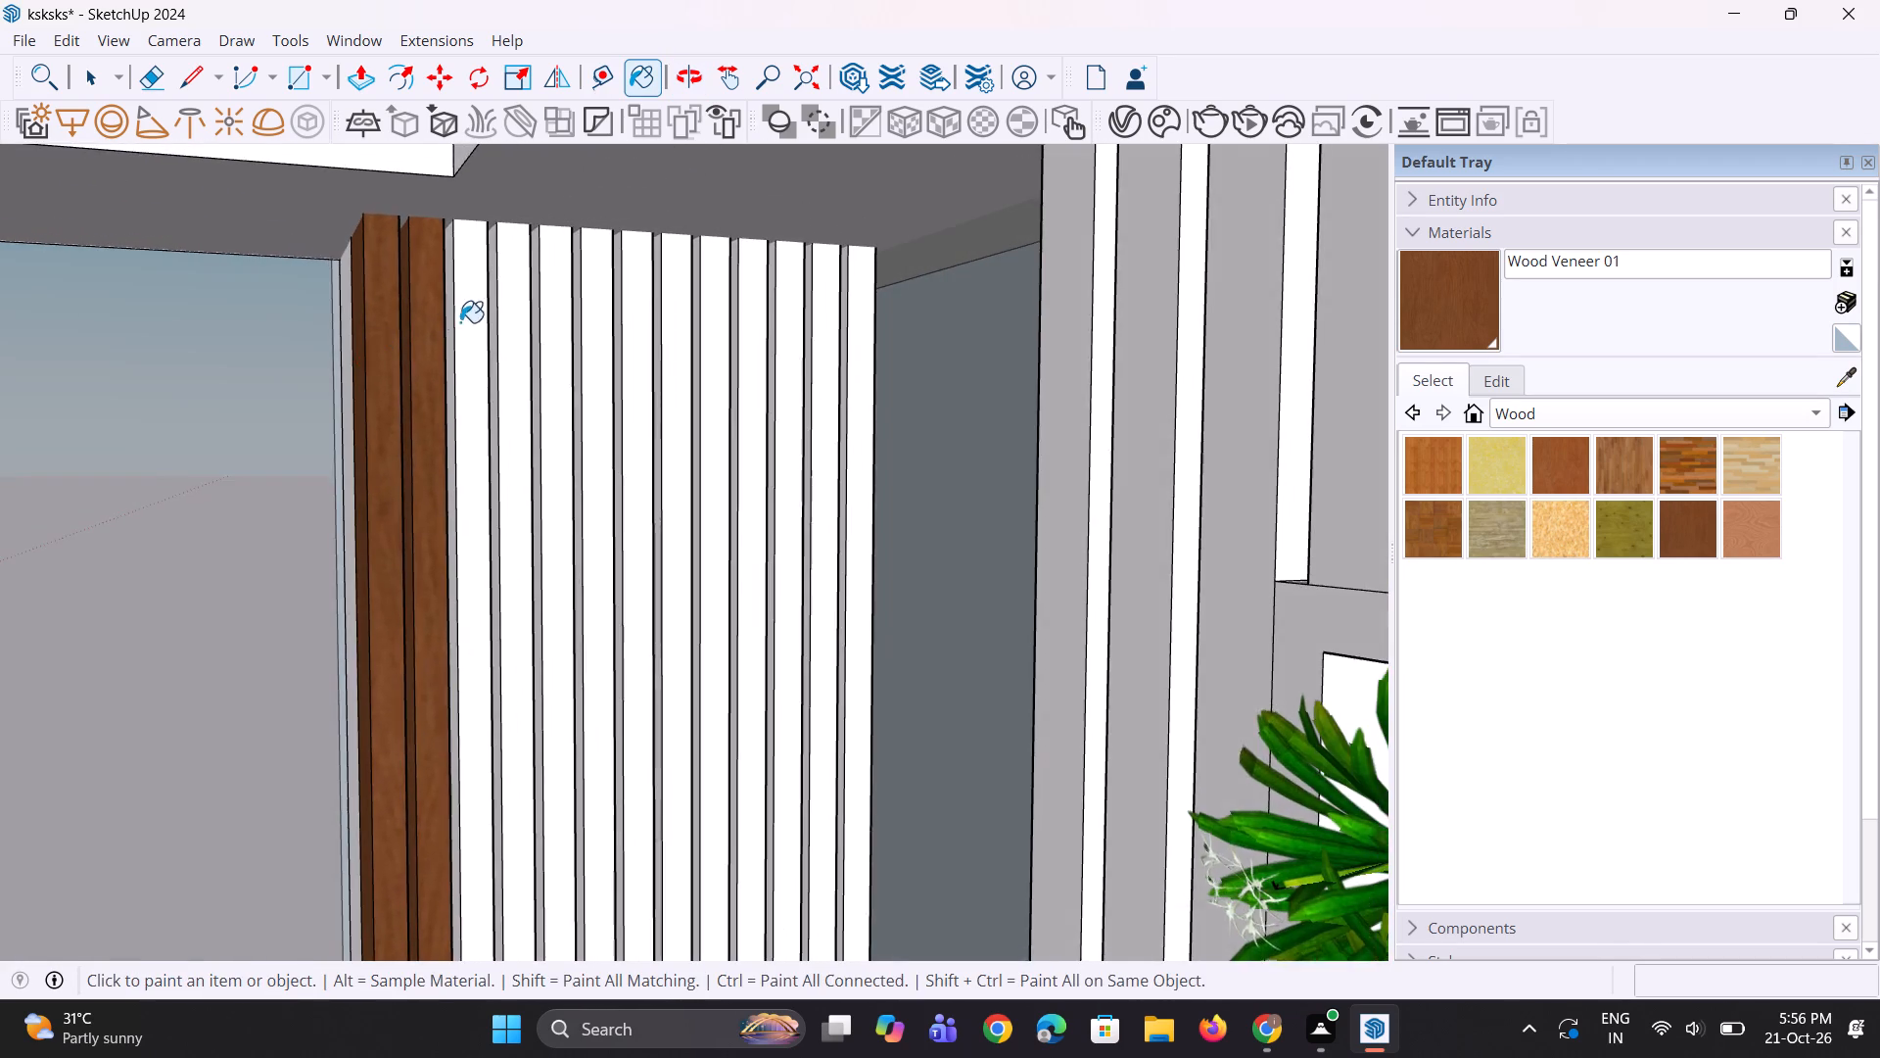
scroll(463, 321, up, 2)
click(464, 320)
click(540, 337)
click(586, 352)
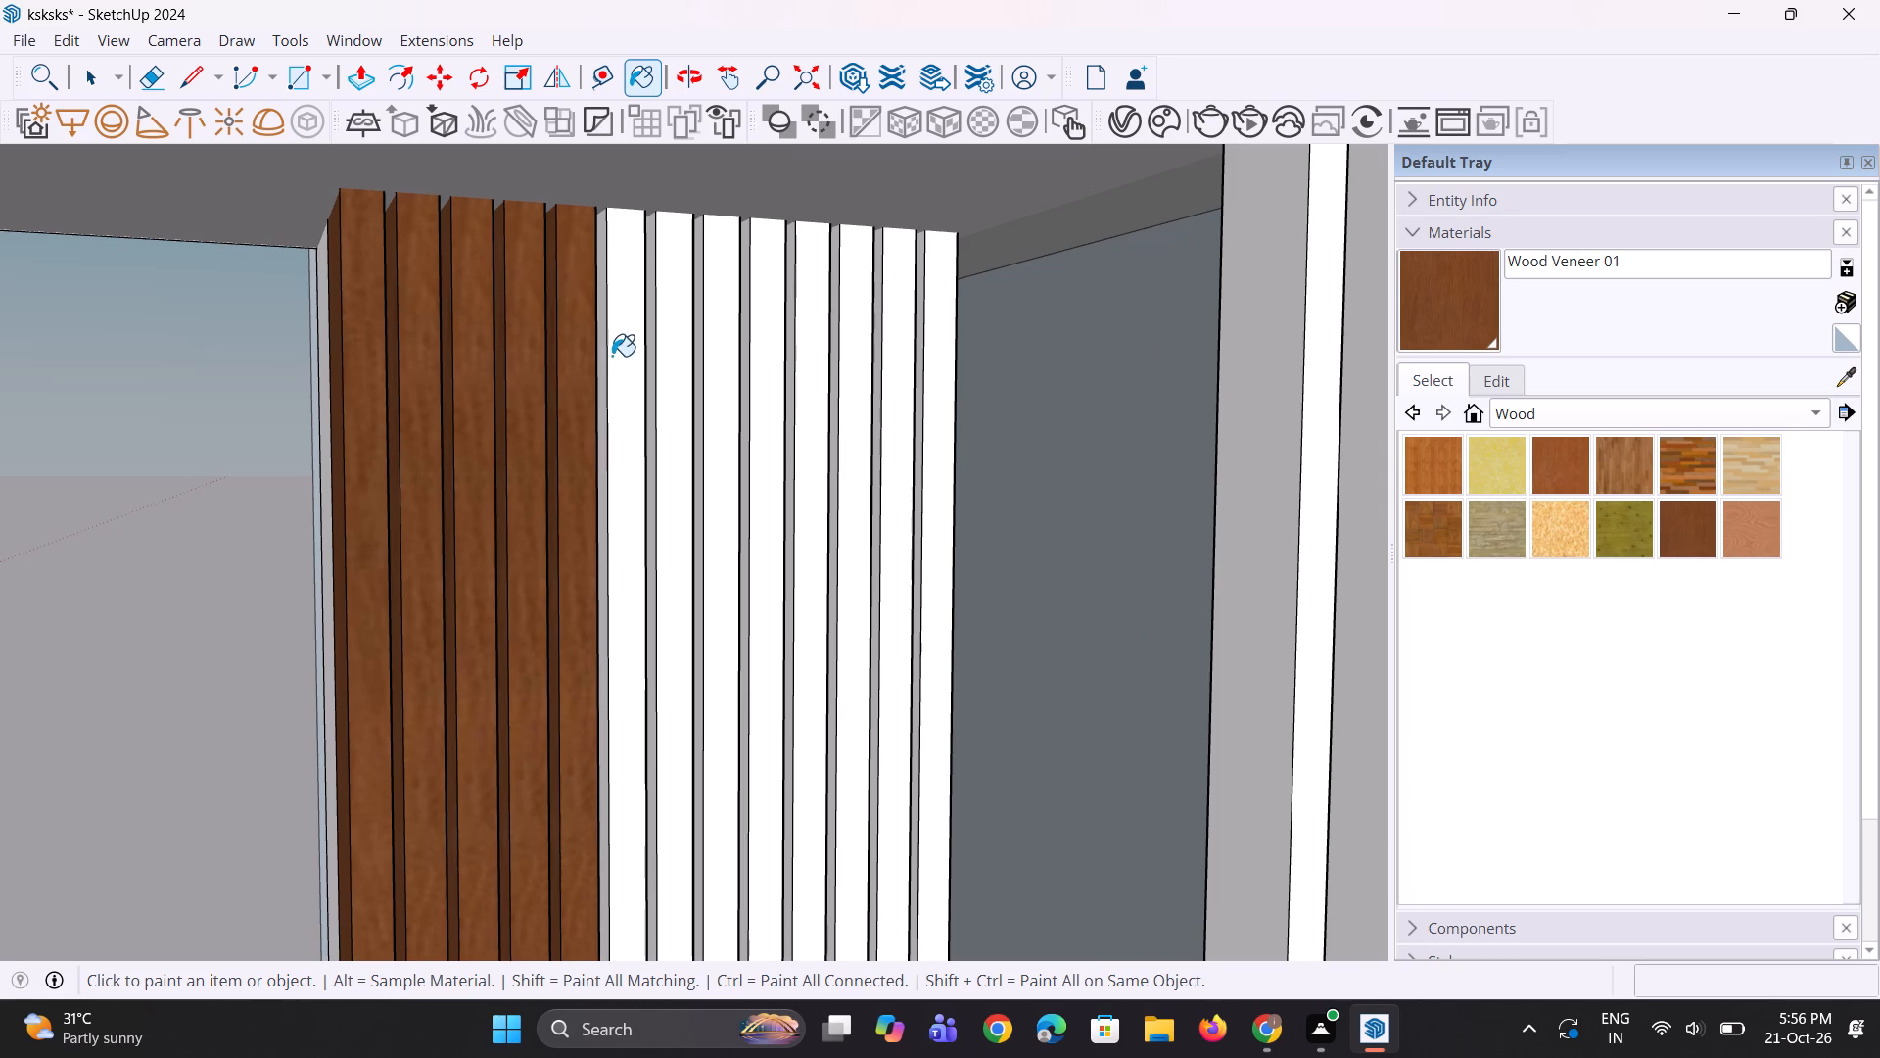
click(613, 356)
click(657, 366)
click(713, 365)
click(766, 365)
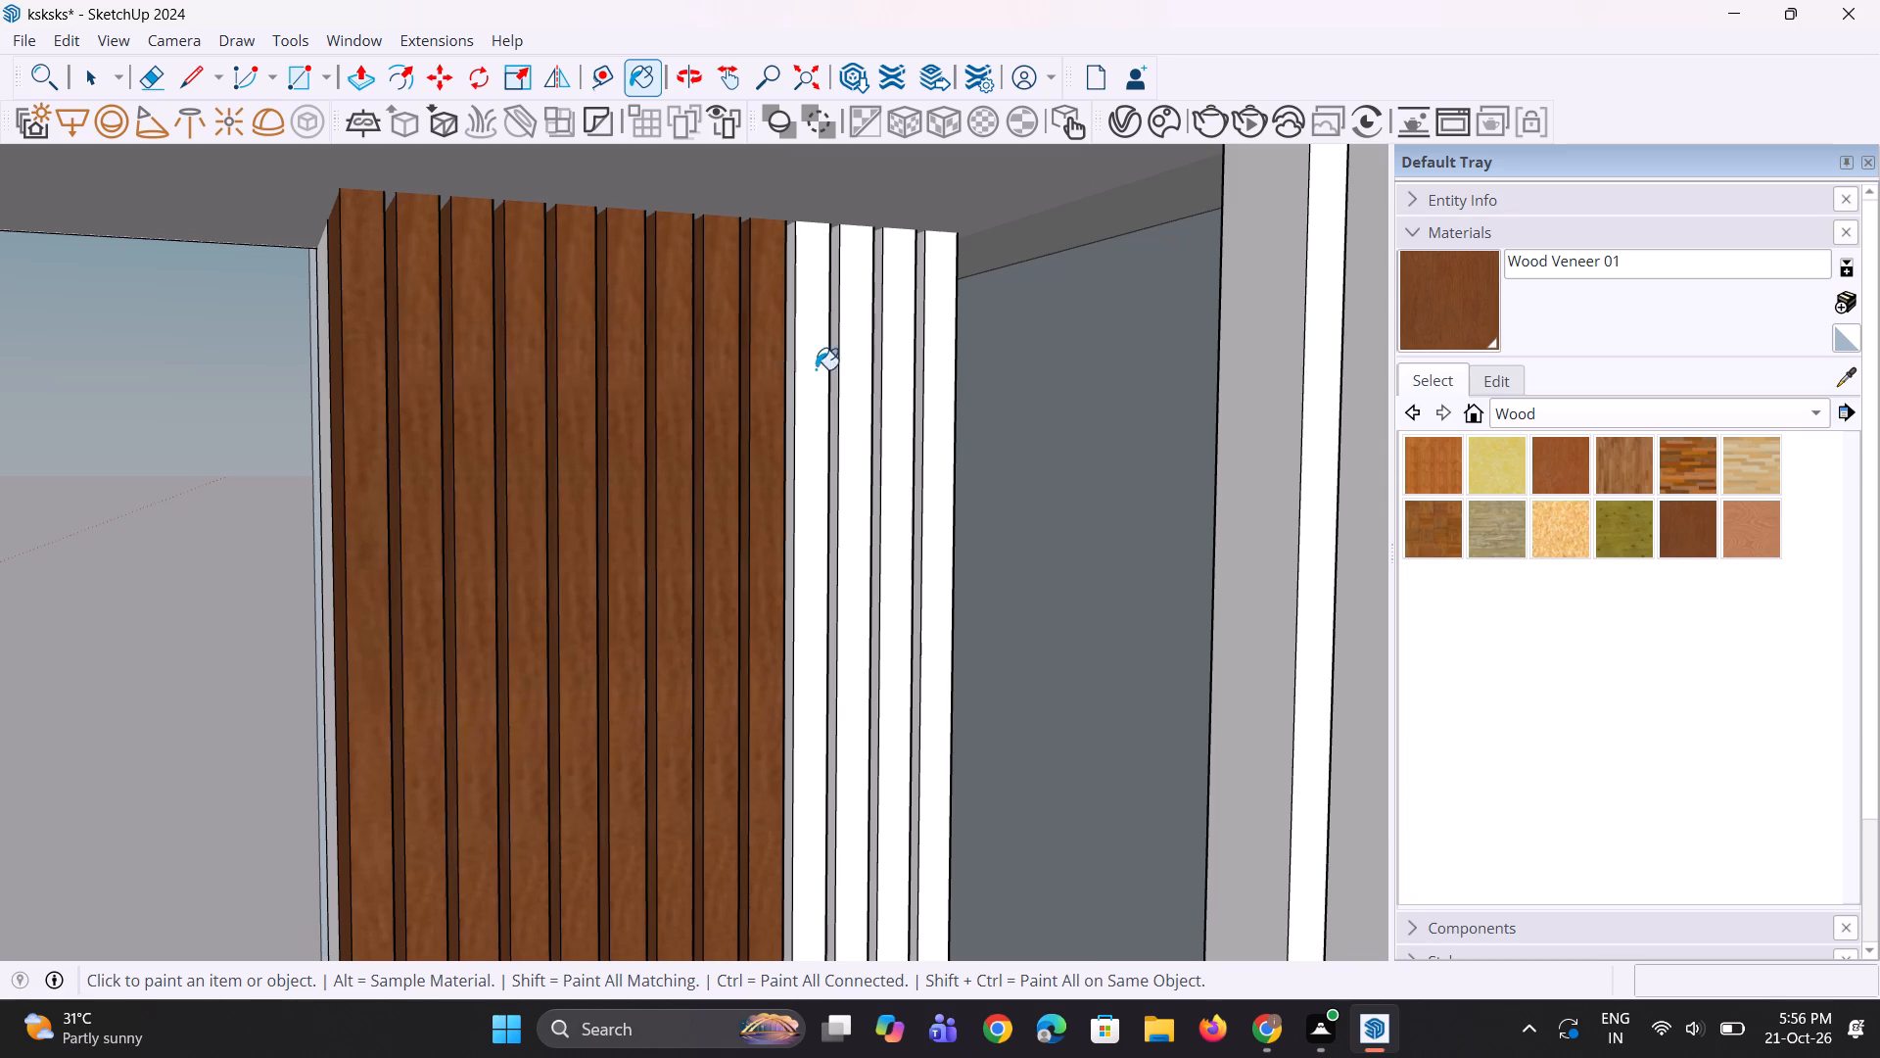
click(813, 377)
click(851, 391)
click(895, 389)
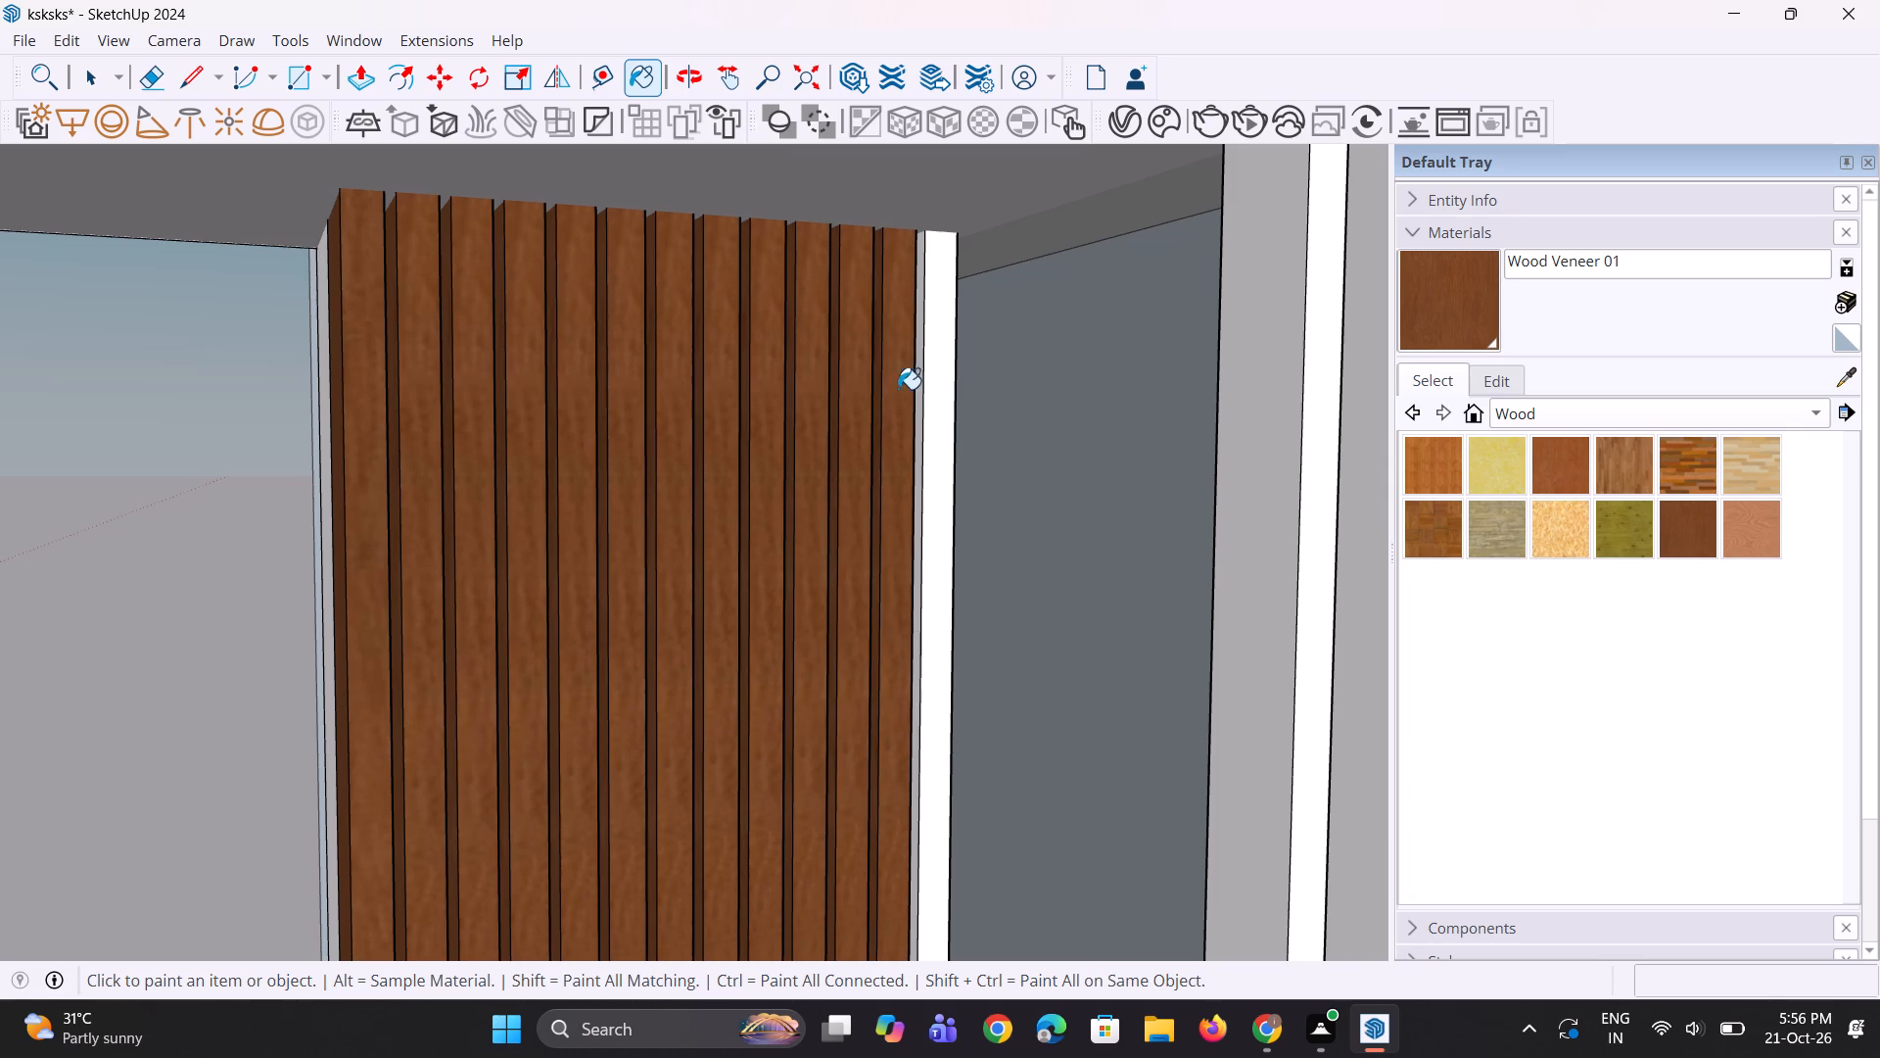
click(923, 400)
Examine the two wood-clad columns from the front and from inside the room.
scroll(808, 455, down, 12)
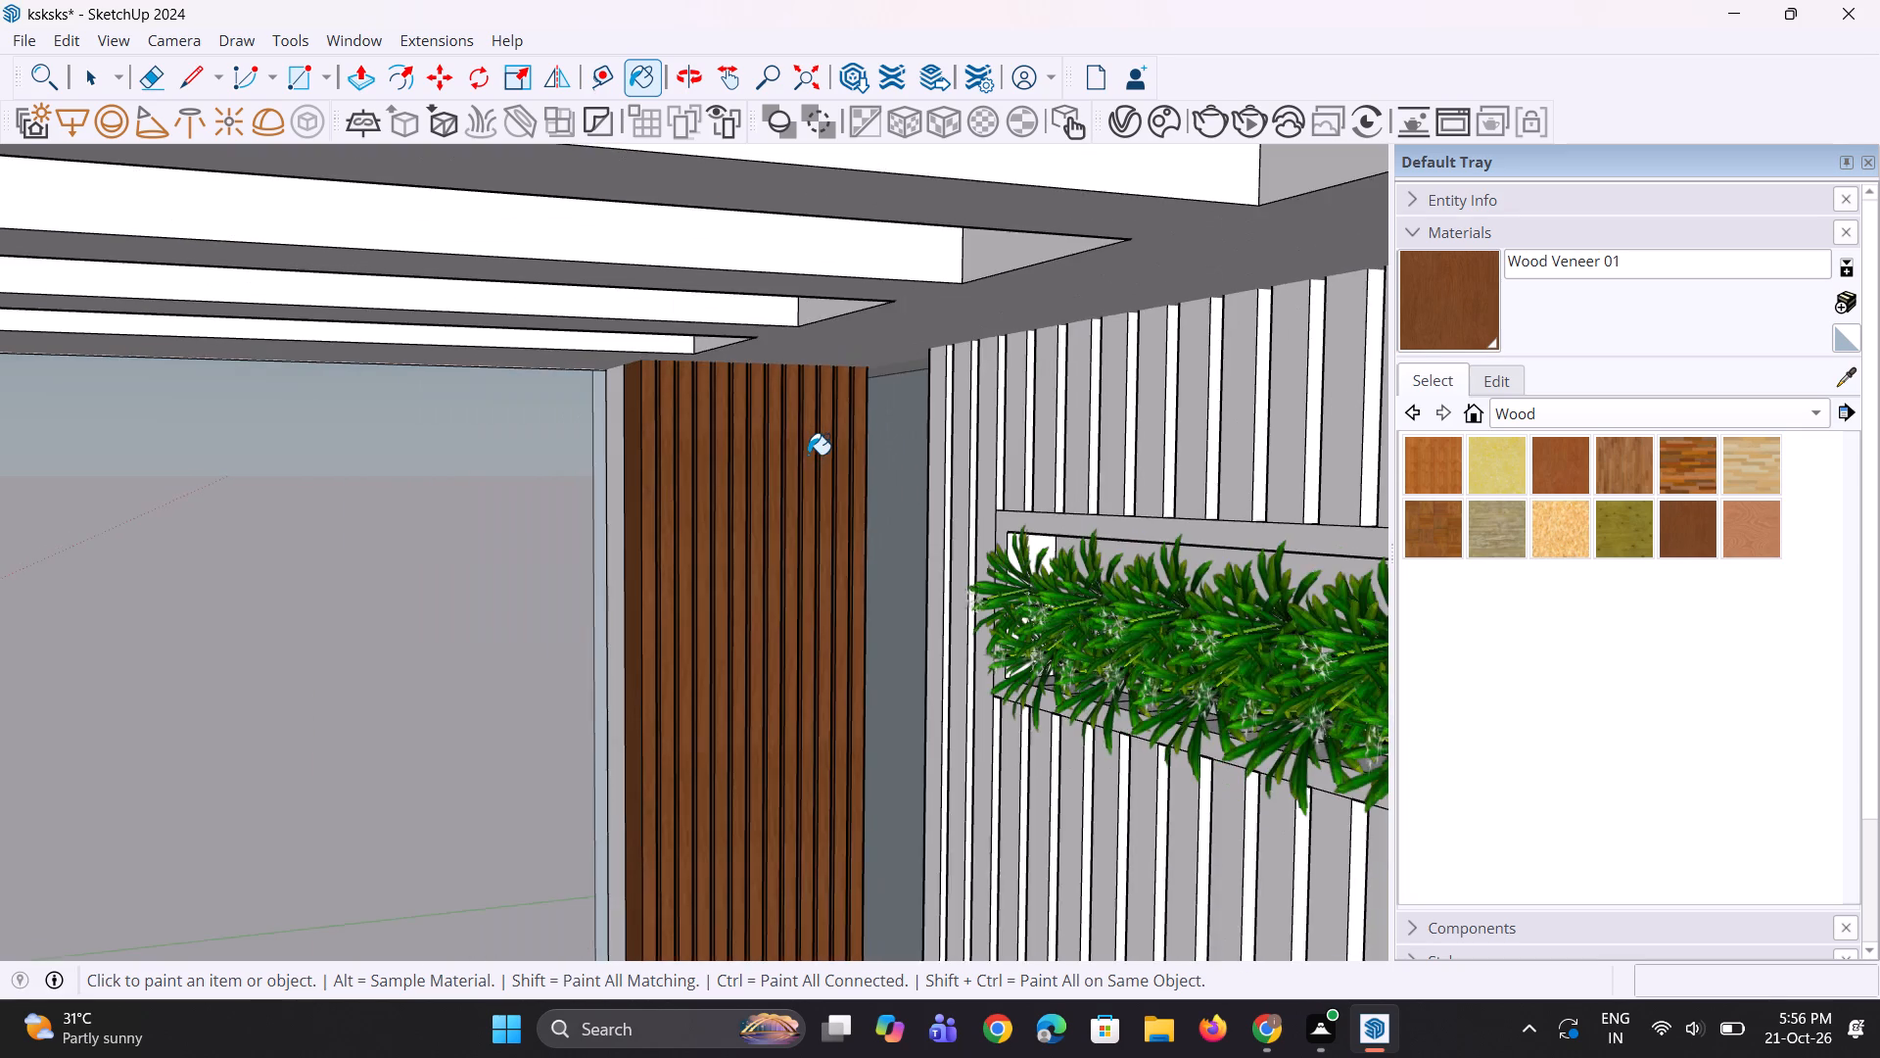
scroll(808, 455, down, 8)
middle_drag(363, 486, 677, 454)
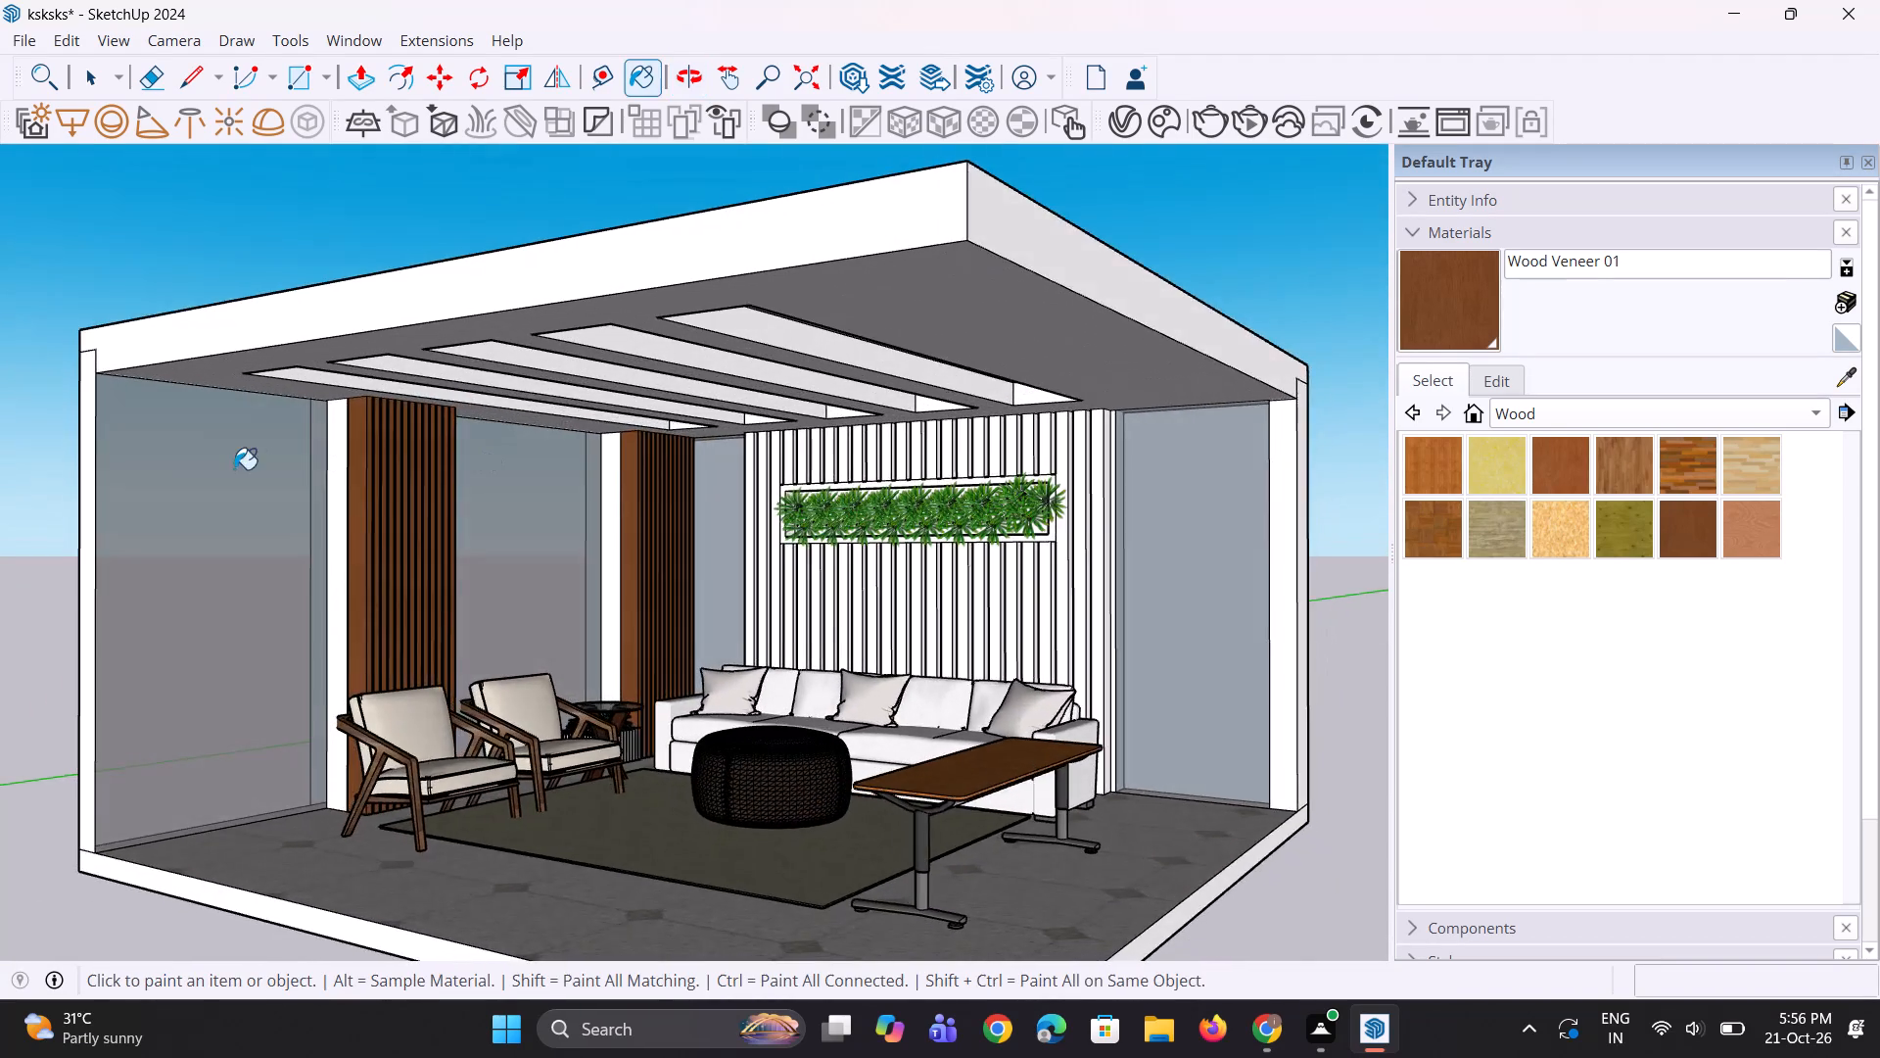
scroll(264, 467, up, 3)
click(335, 440)
middle_drag(407, 503, 28, 505)
scroll(212, 509, up, 1)
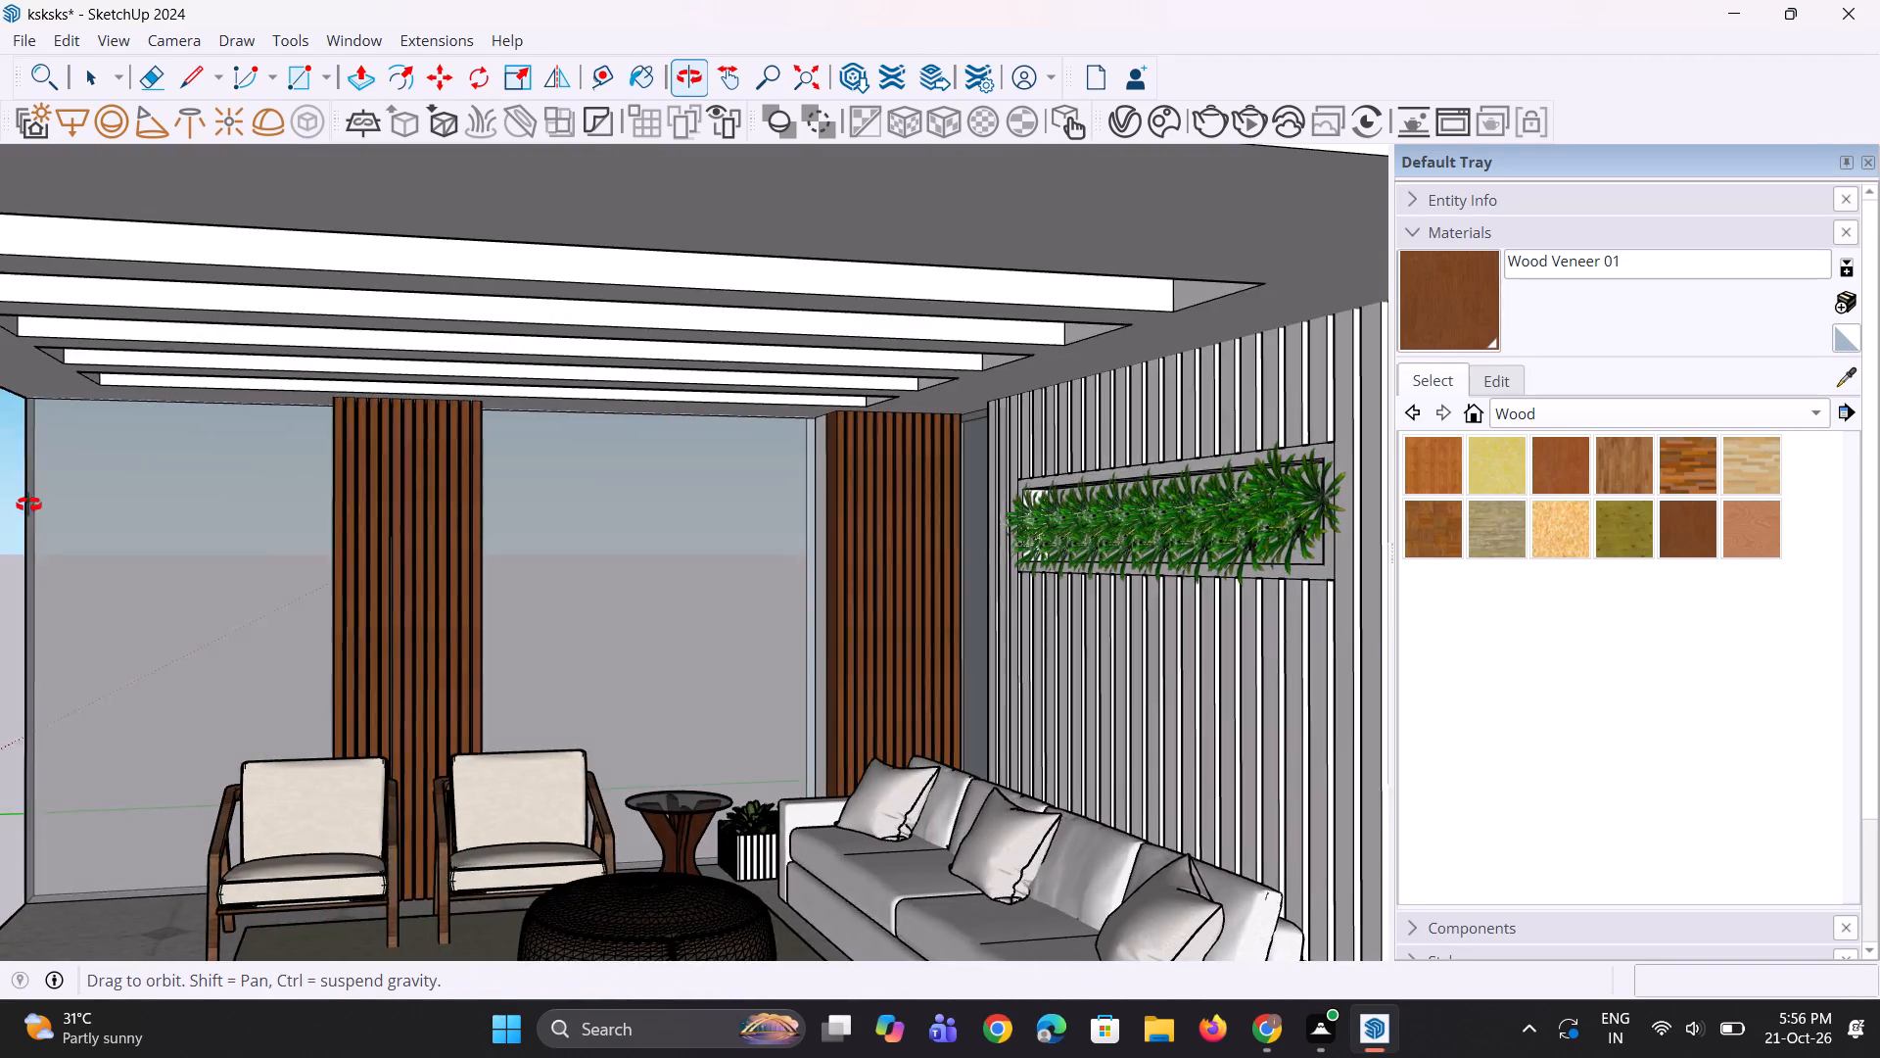
middle_drag(28, 505, 0, 477)
middle_drag(285, 487, 0, 441)
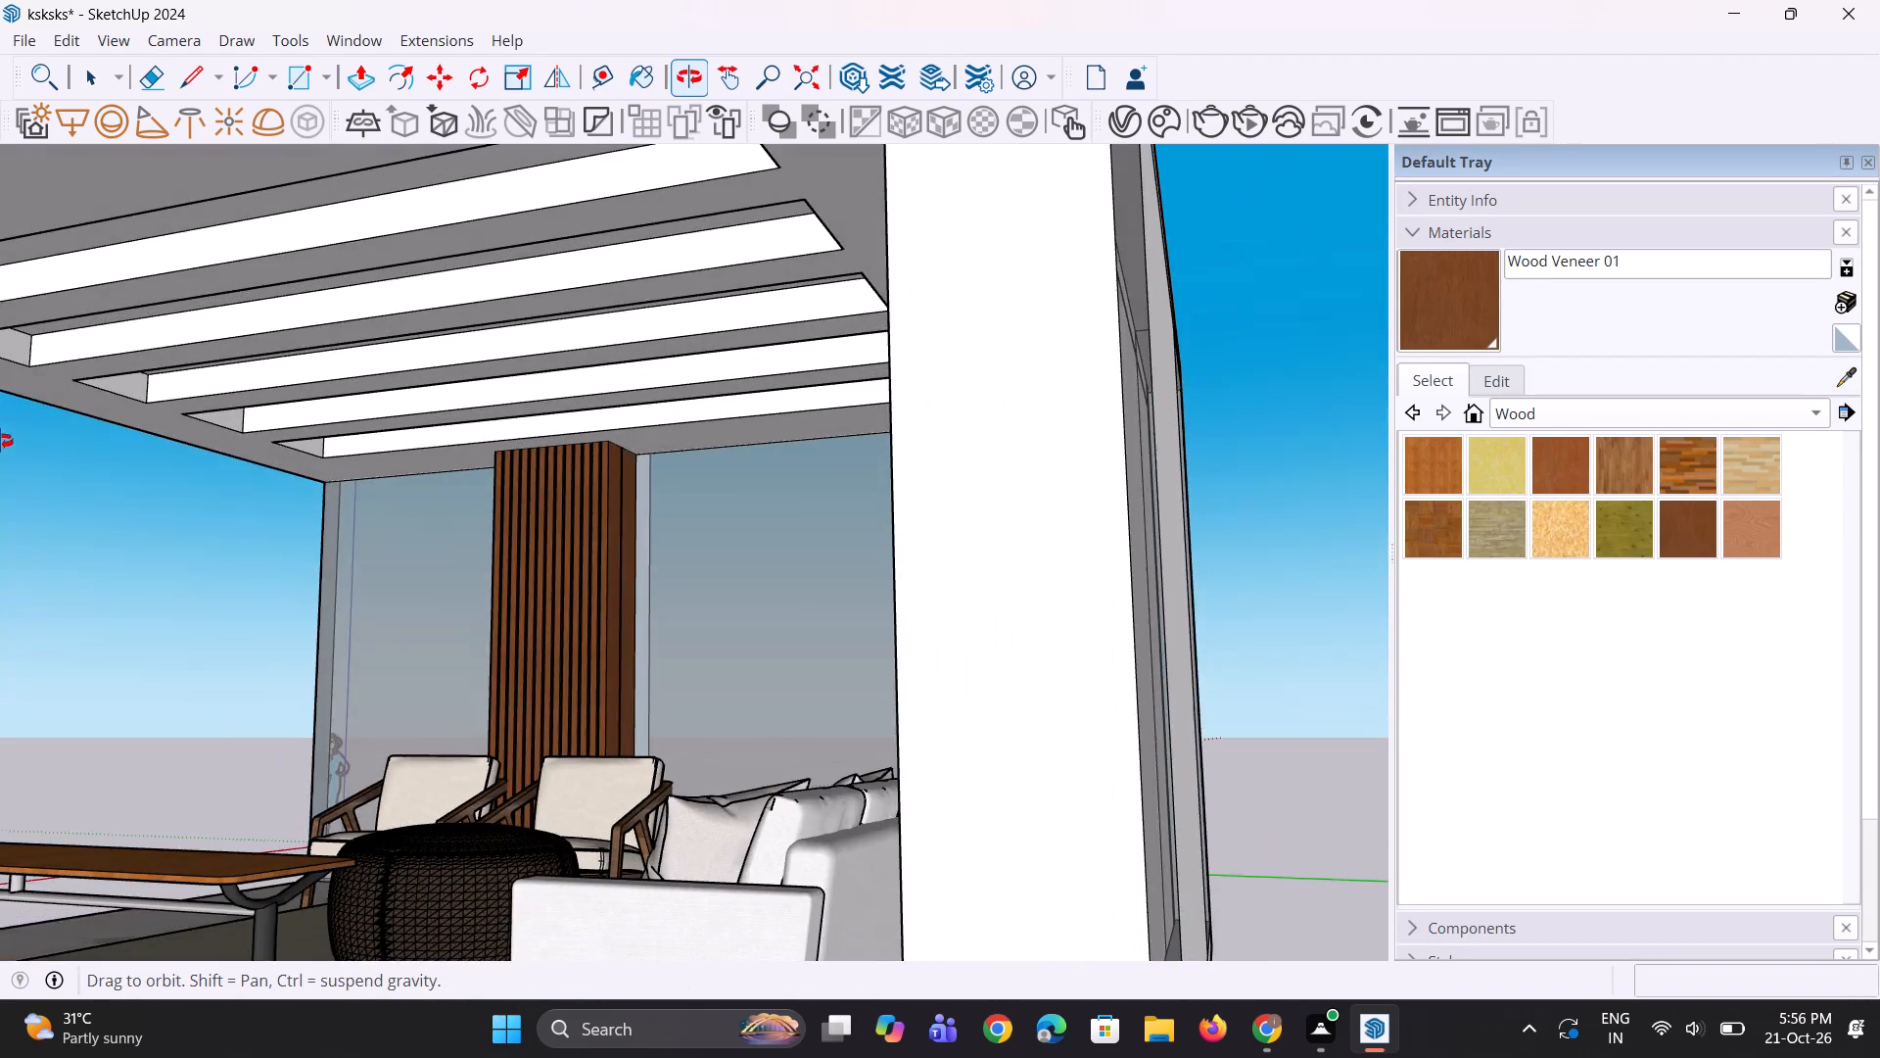
middle_drag(0, 441, 819, 562)
Paint the first full-height slats and their side faces with Wood Veneer 01 at the back wall's end nearest the clad columns.
scroll(822, 553, up, 6)
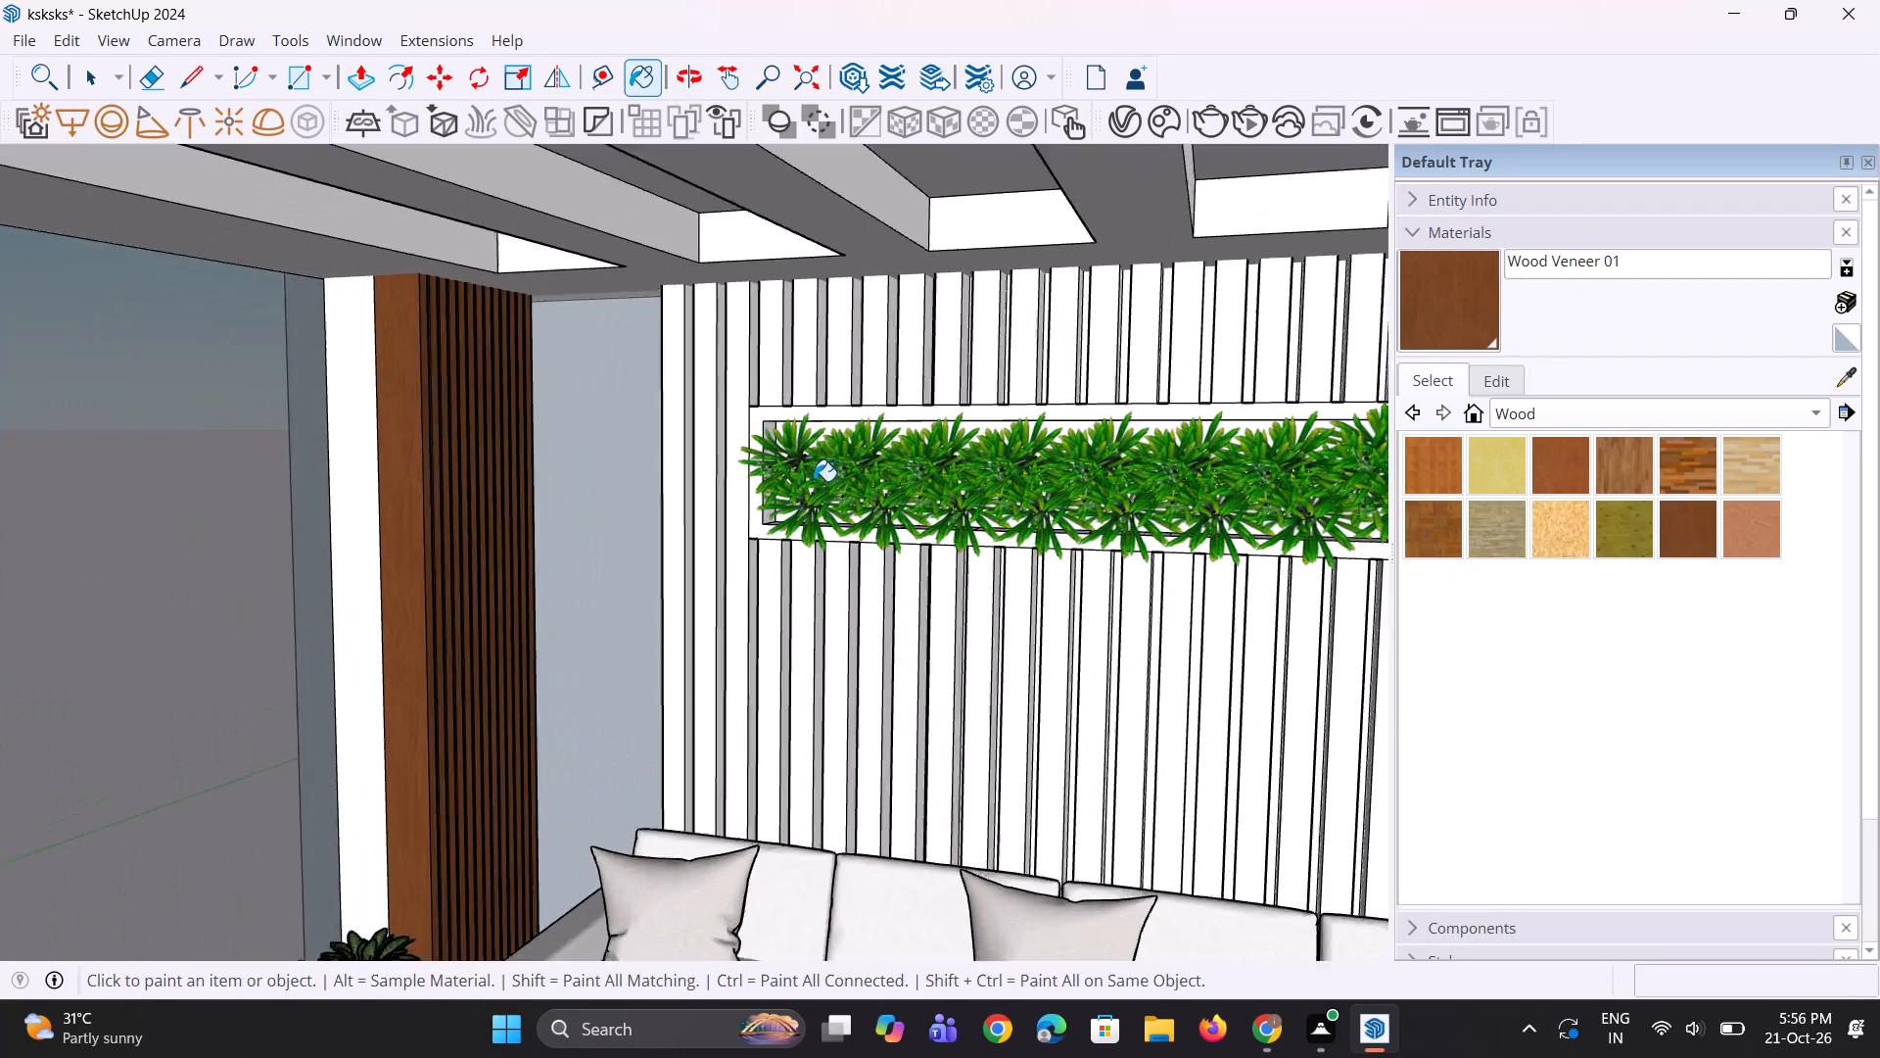
scroll(814, 481, up, 5)
click(604, 419)
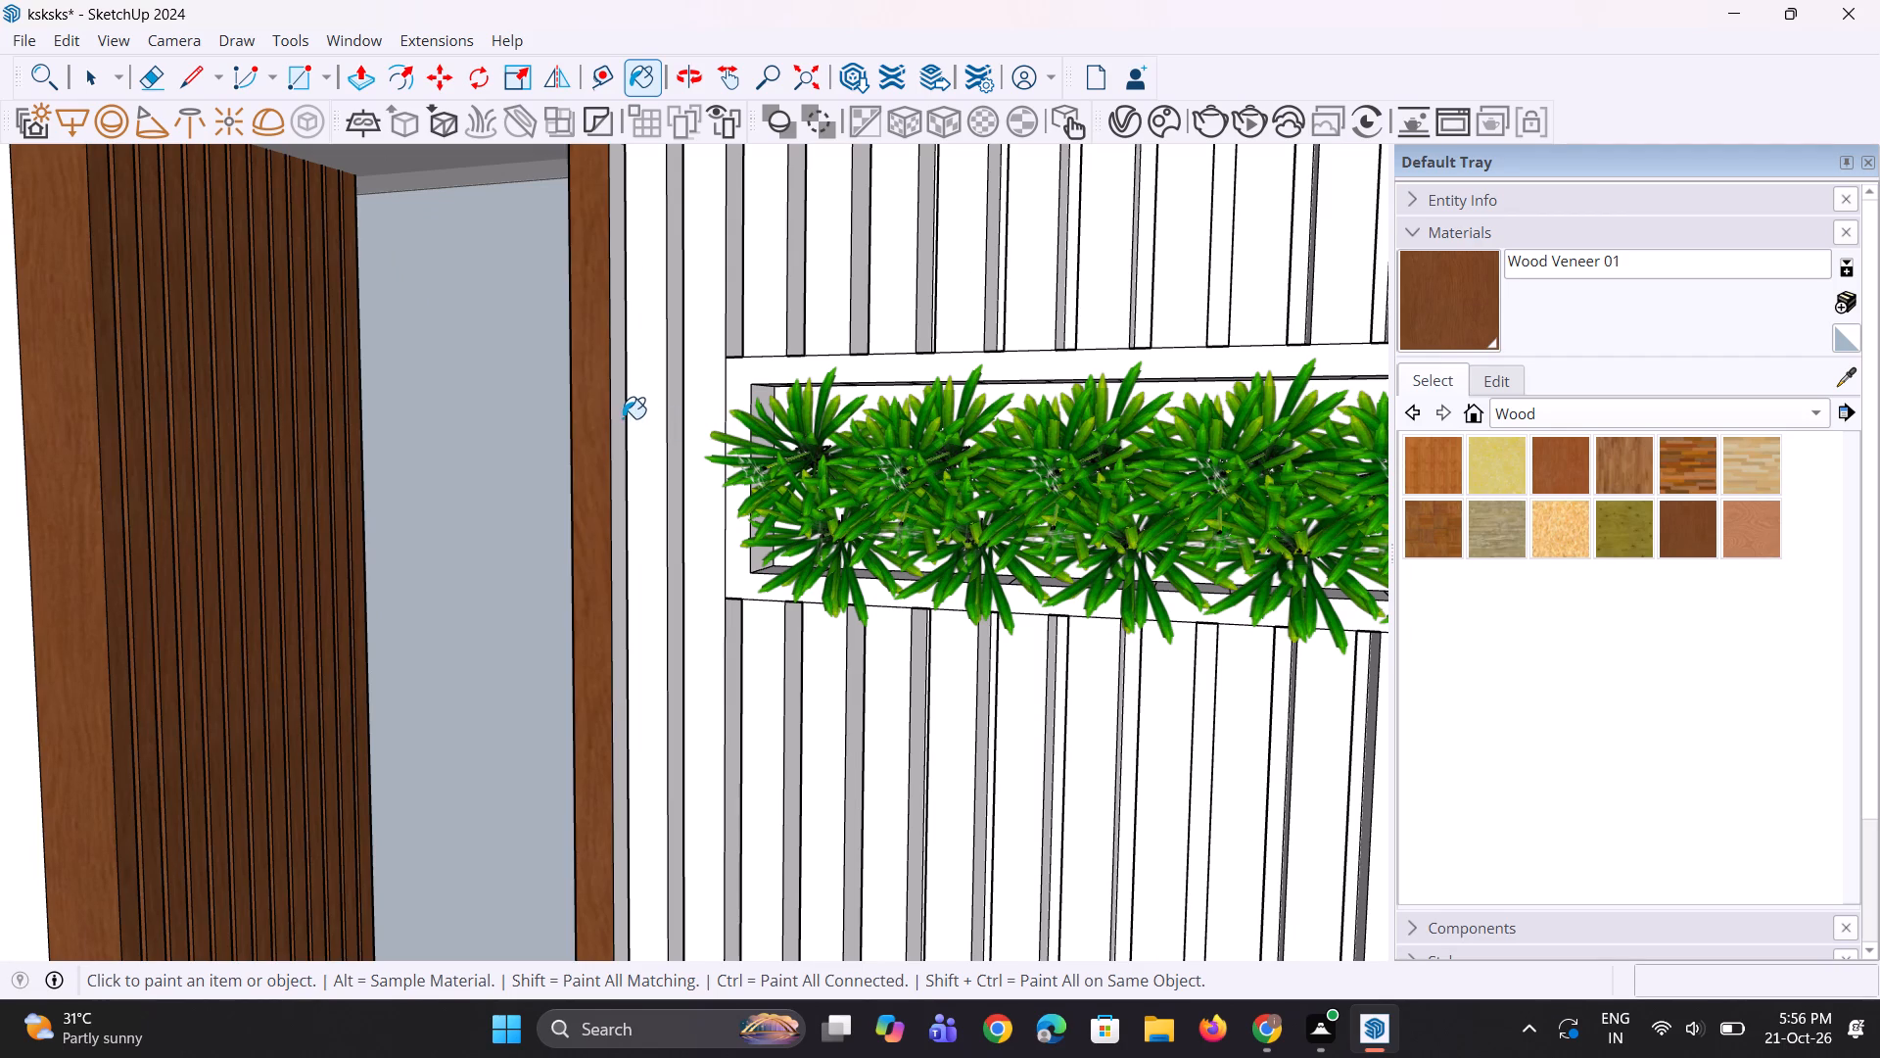
click(624, 417)
click(648, 433)
click(680, 444)
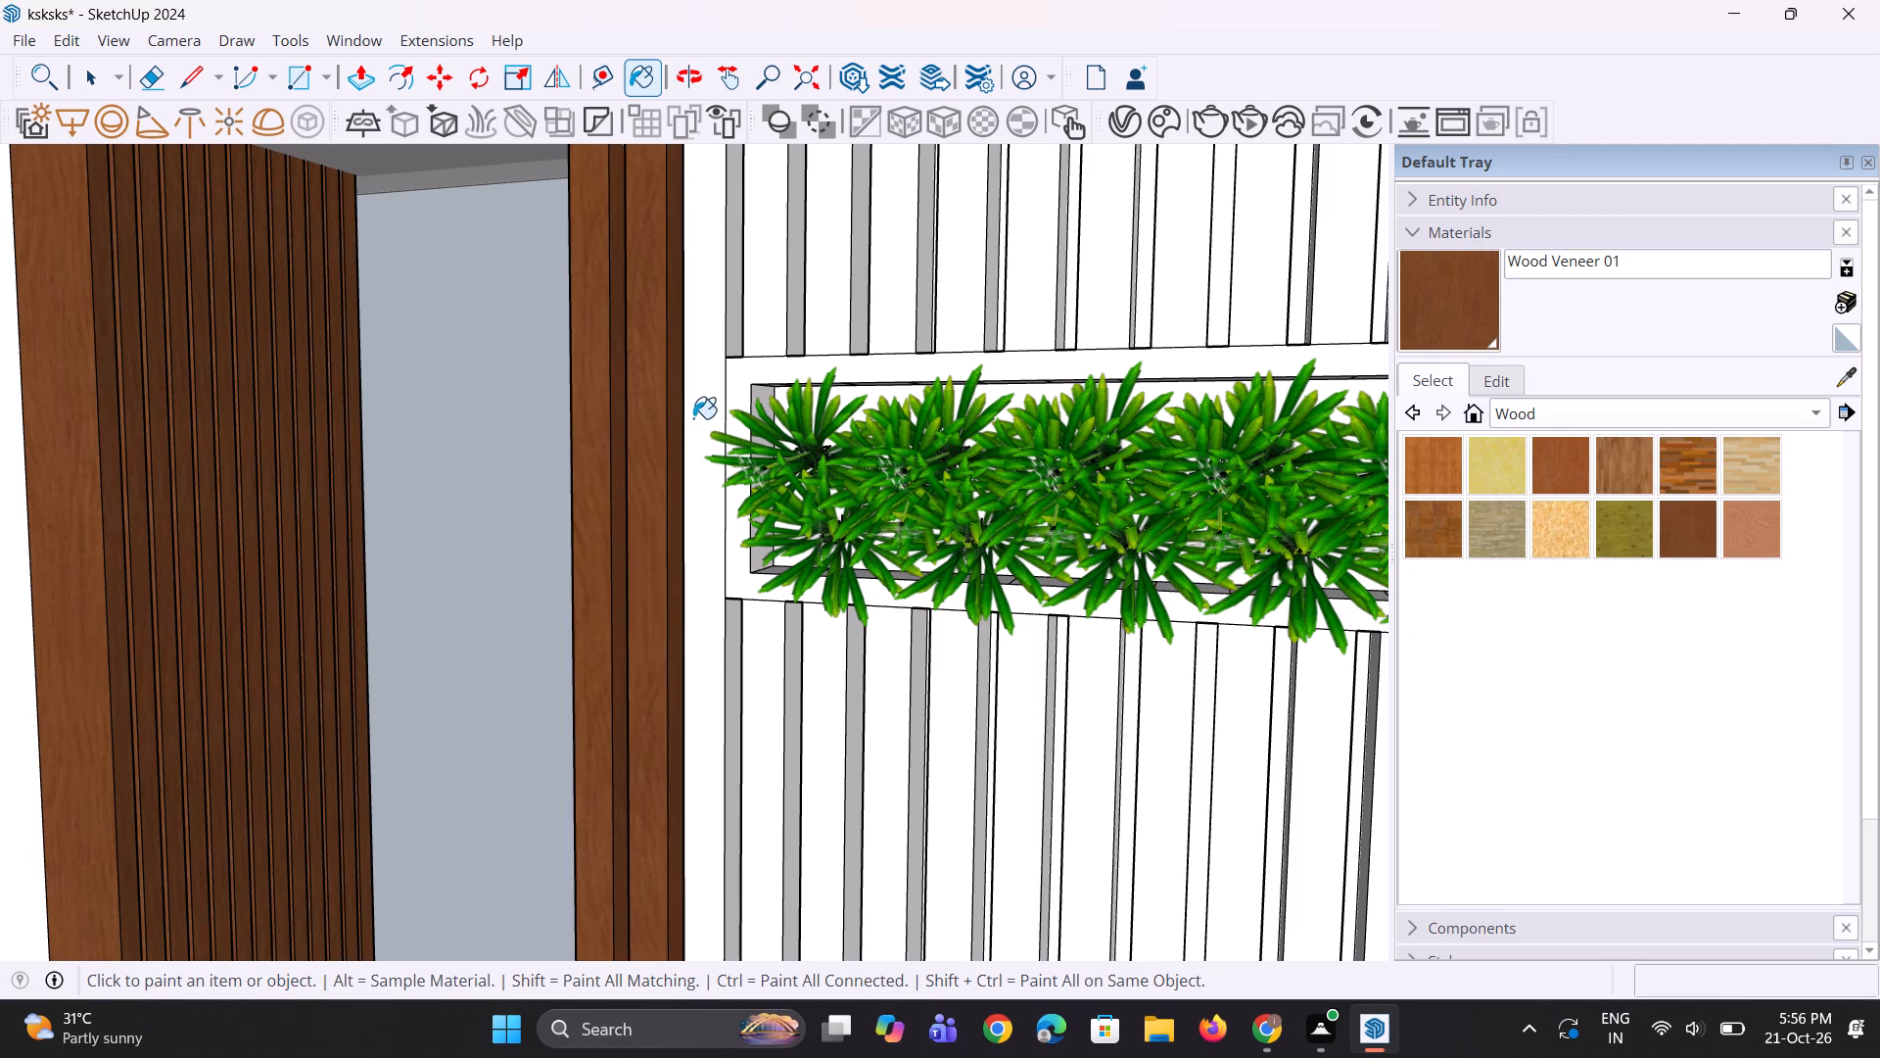
click(693, 418)
Paint the planter frame and the first short slats above it, including their side faces, with Wood Veneer 01.
click(738, 333)
click(760, 336)
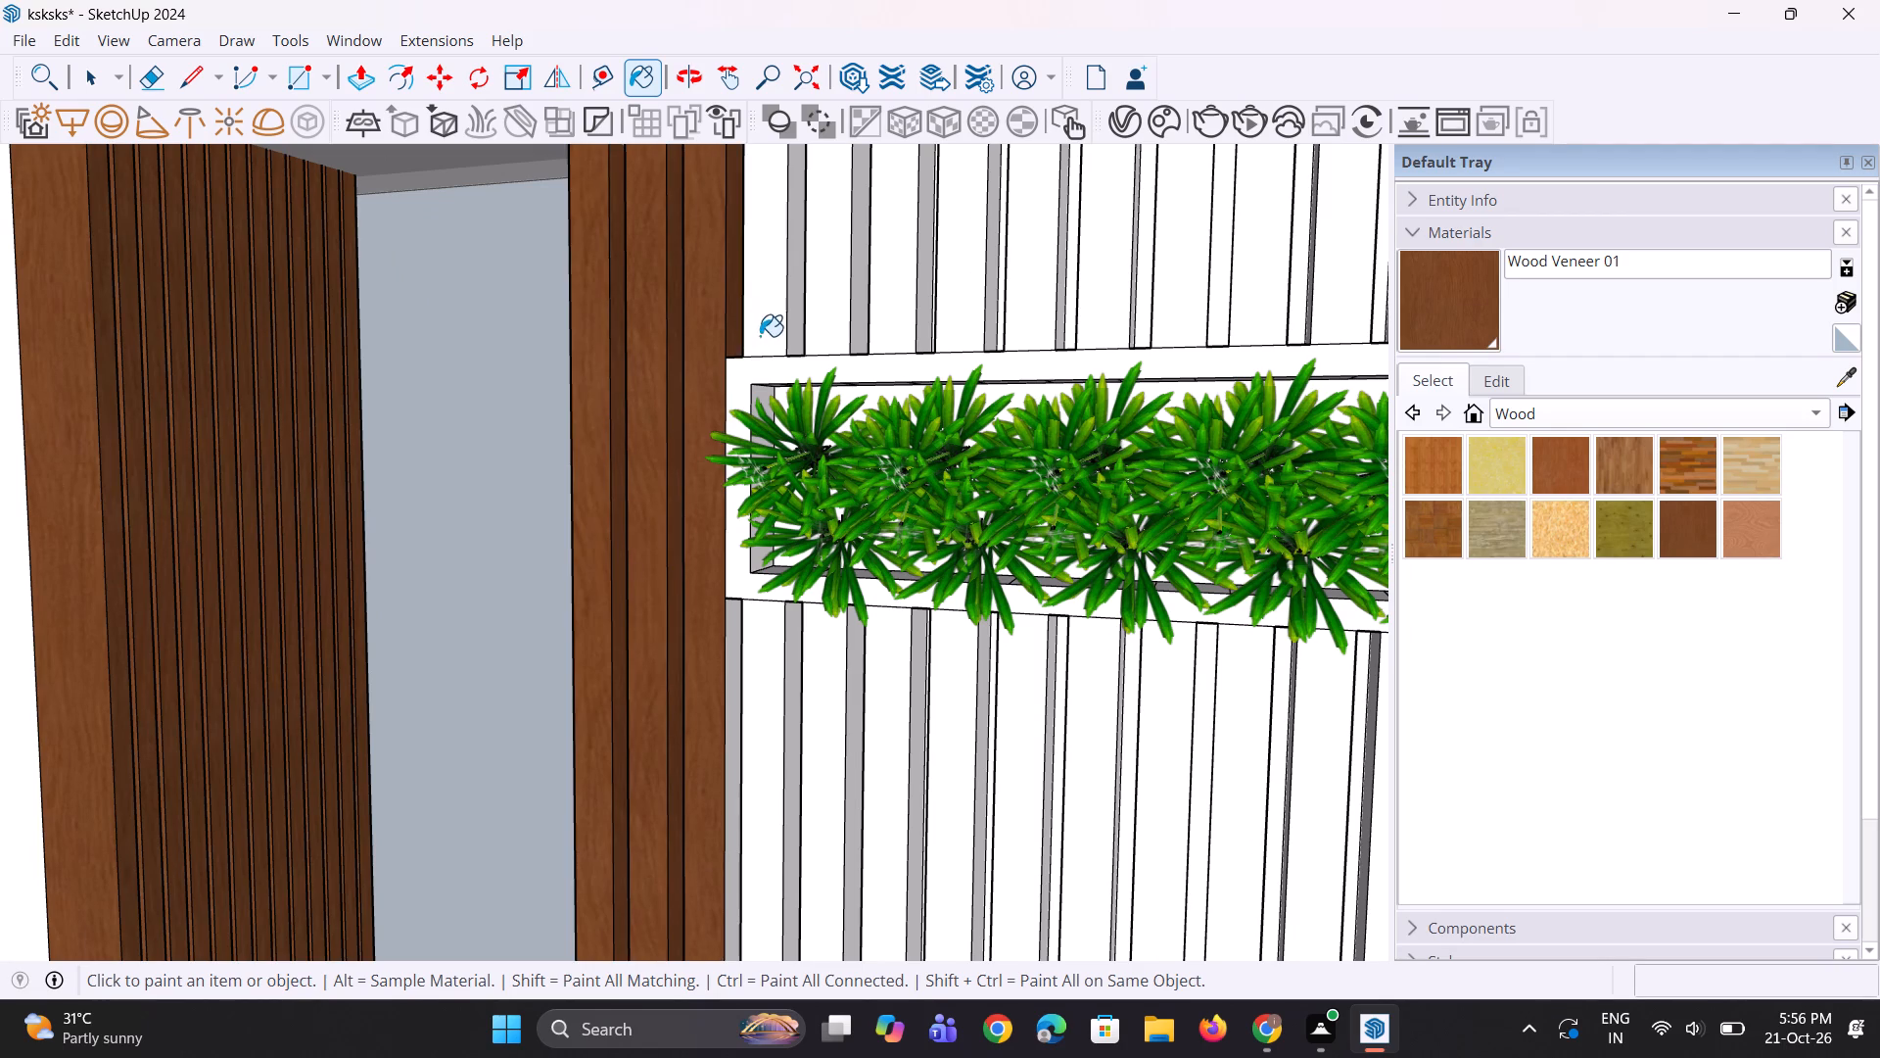
click(774, 375)
click(819, 338)
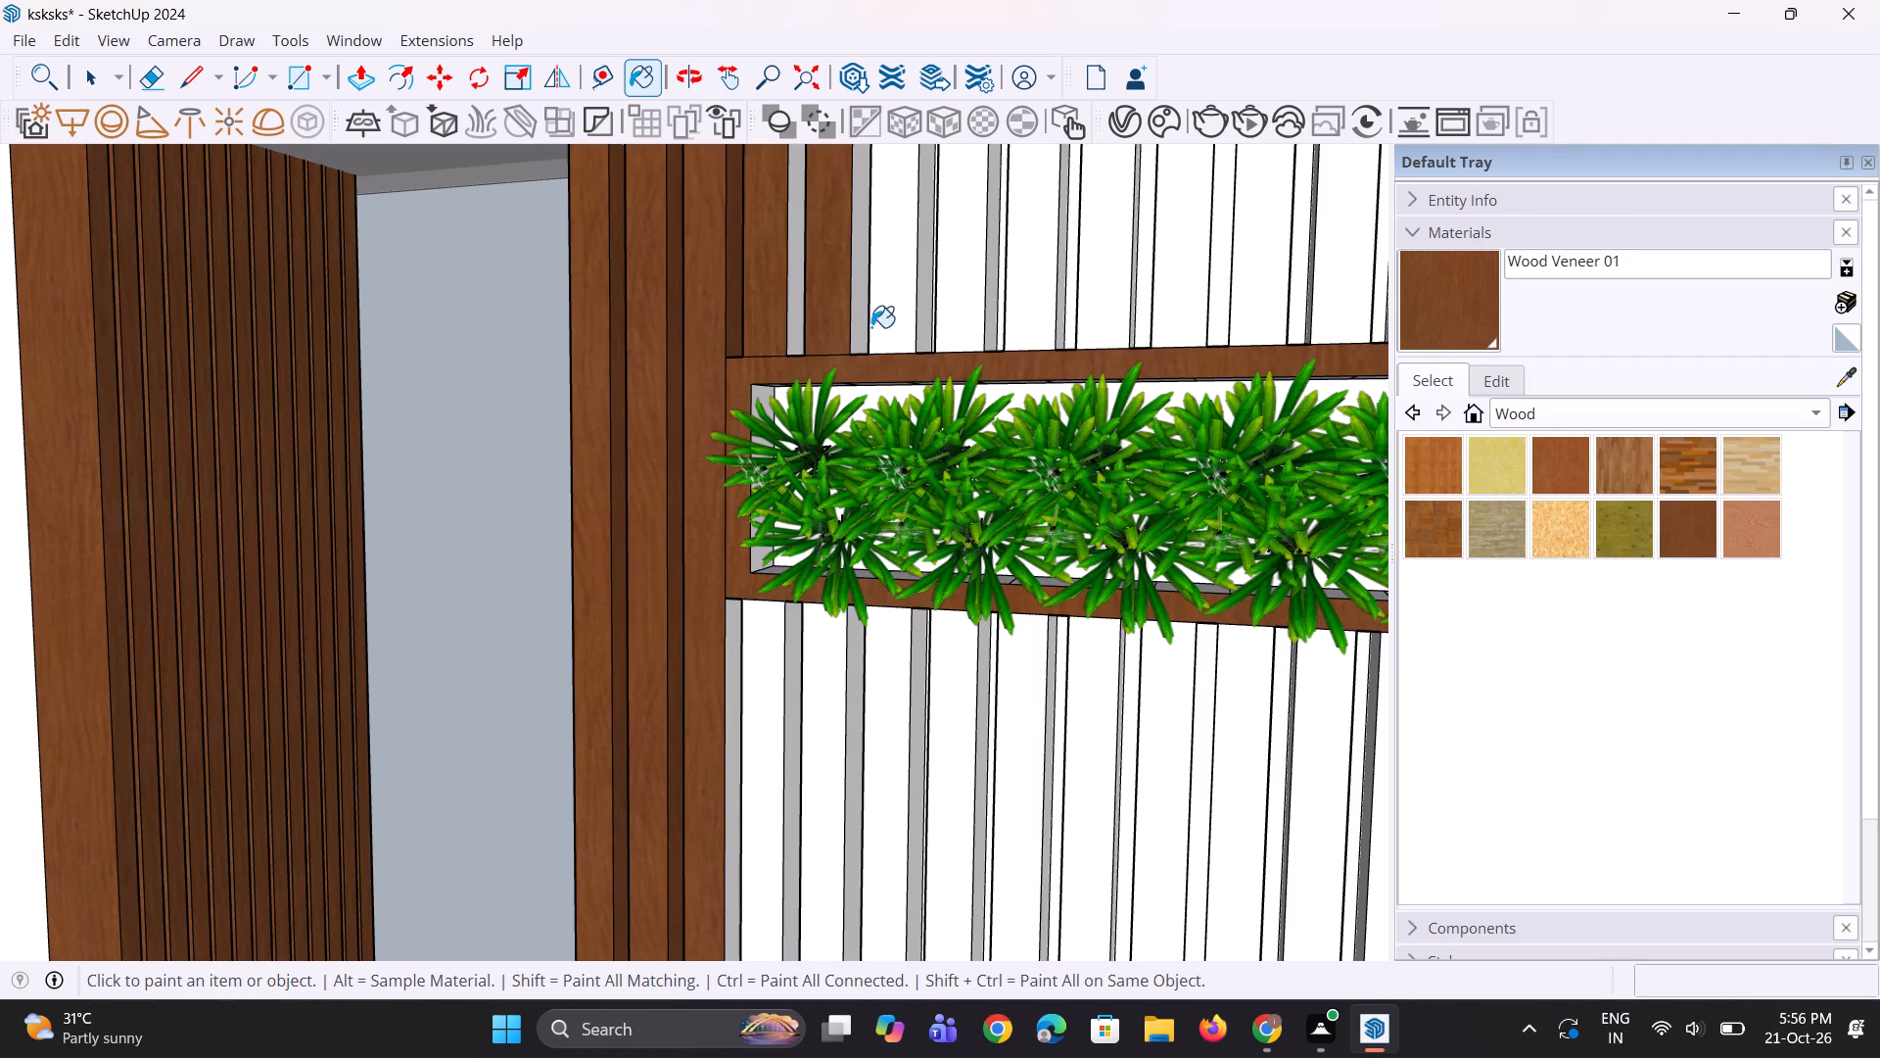
click(859, 327)
click(793, 319)
Paint the first four slats and their side faces beneath the planter with Wood Veneer 01, starting nearest the clad columns.
scroll(768, 708, up, 4)
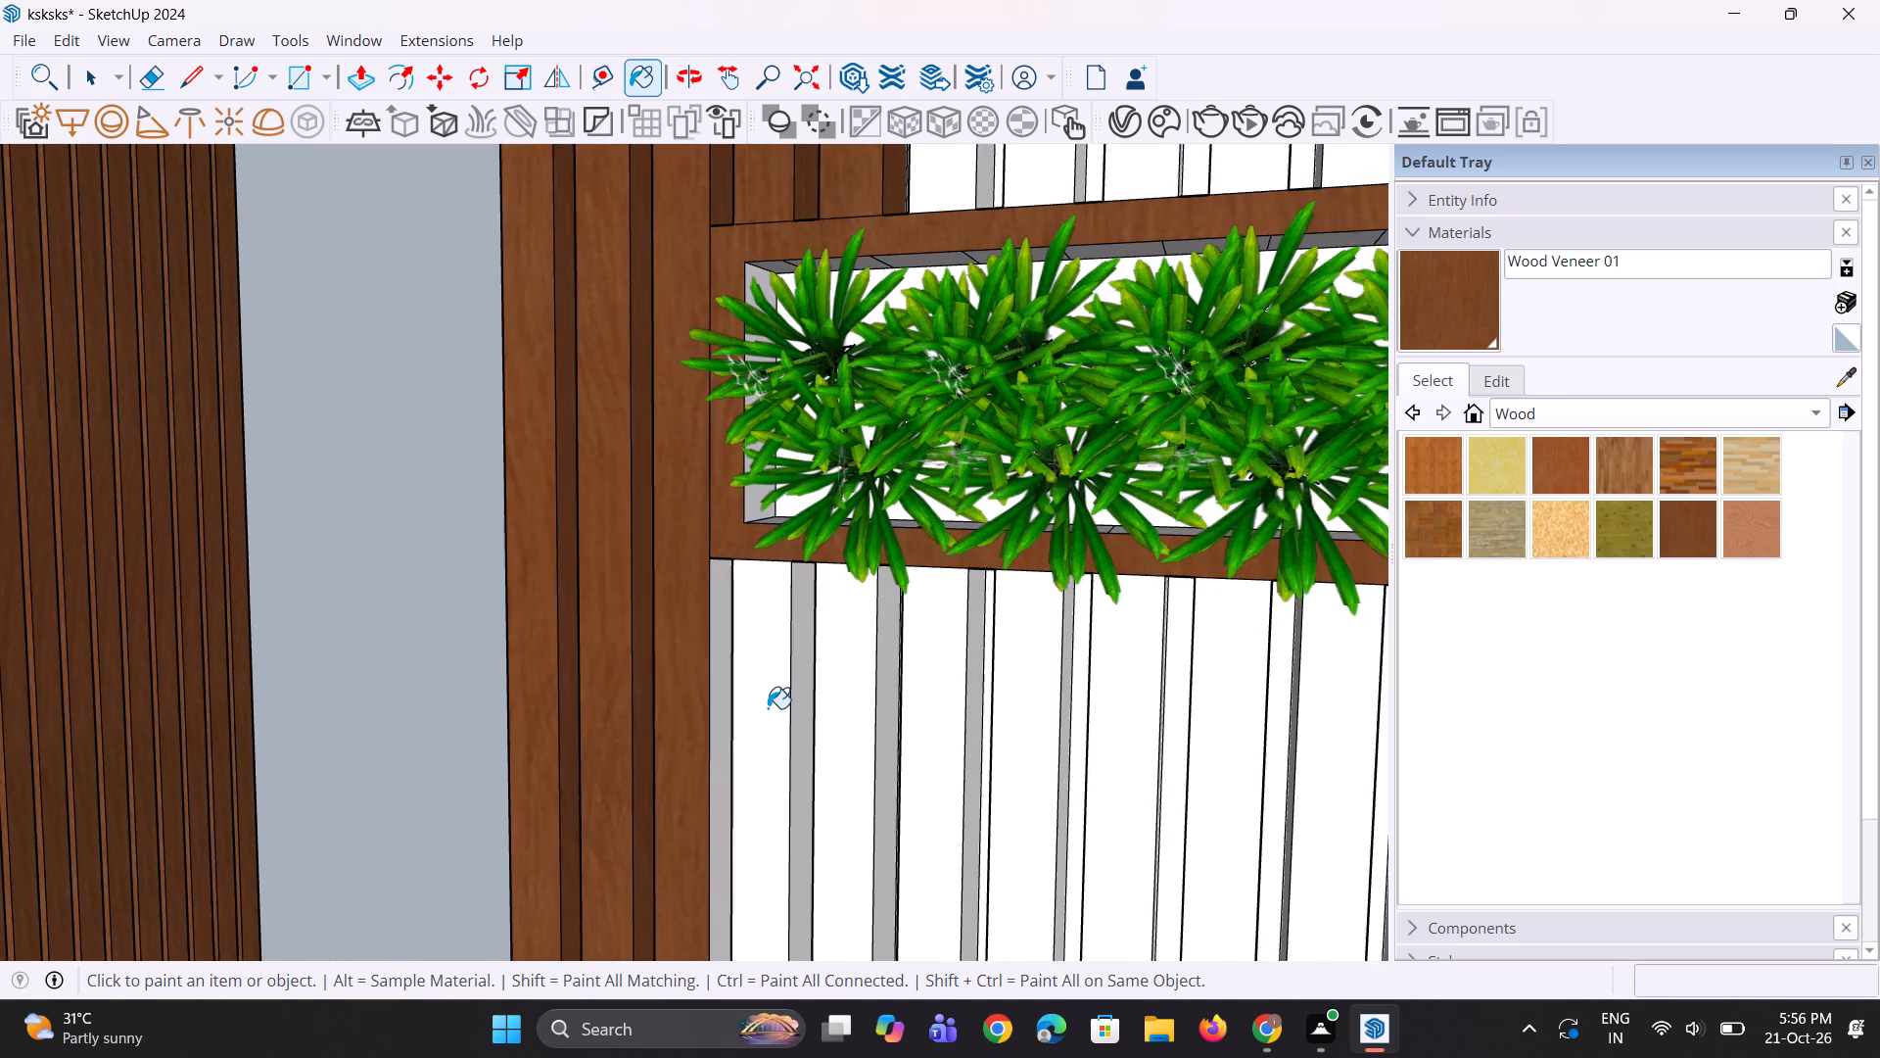
click(768, 708)
click(705, 675)
click(800, 690)
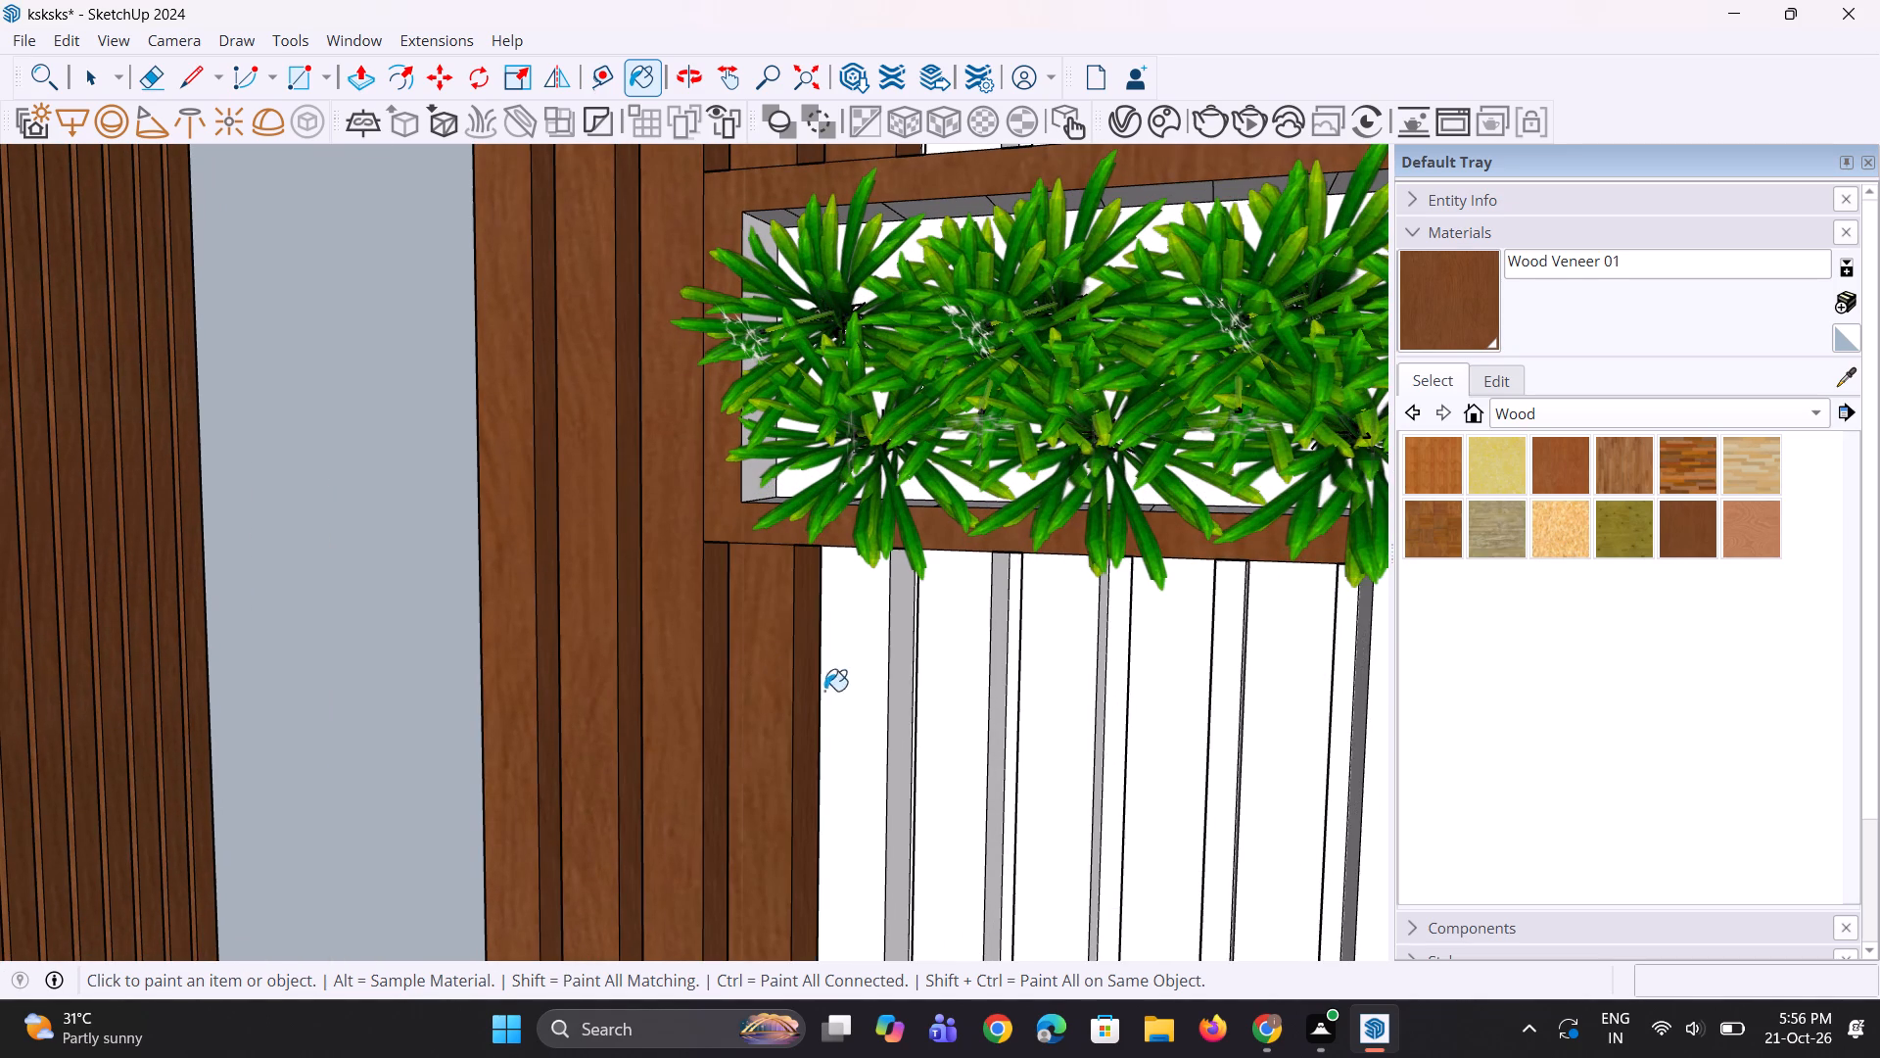
click(880, 688)
click(899, 700)
click(955, 710)
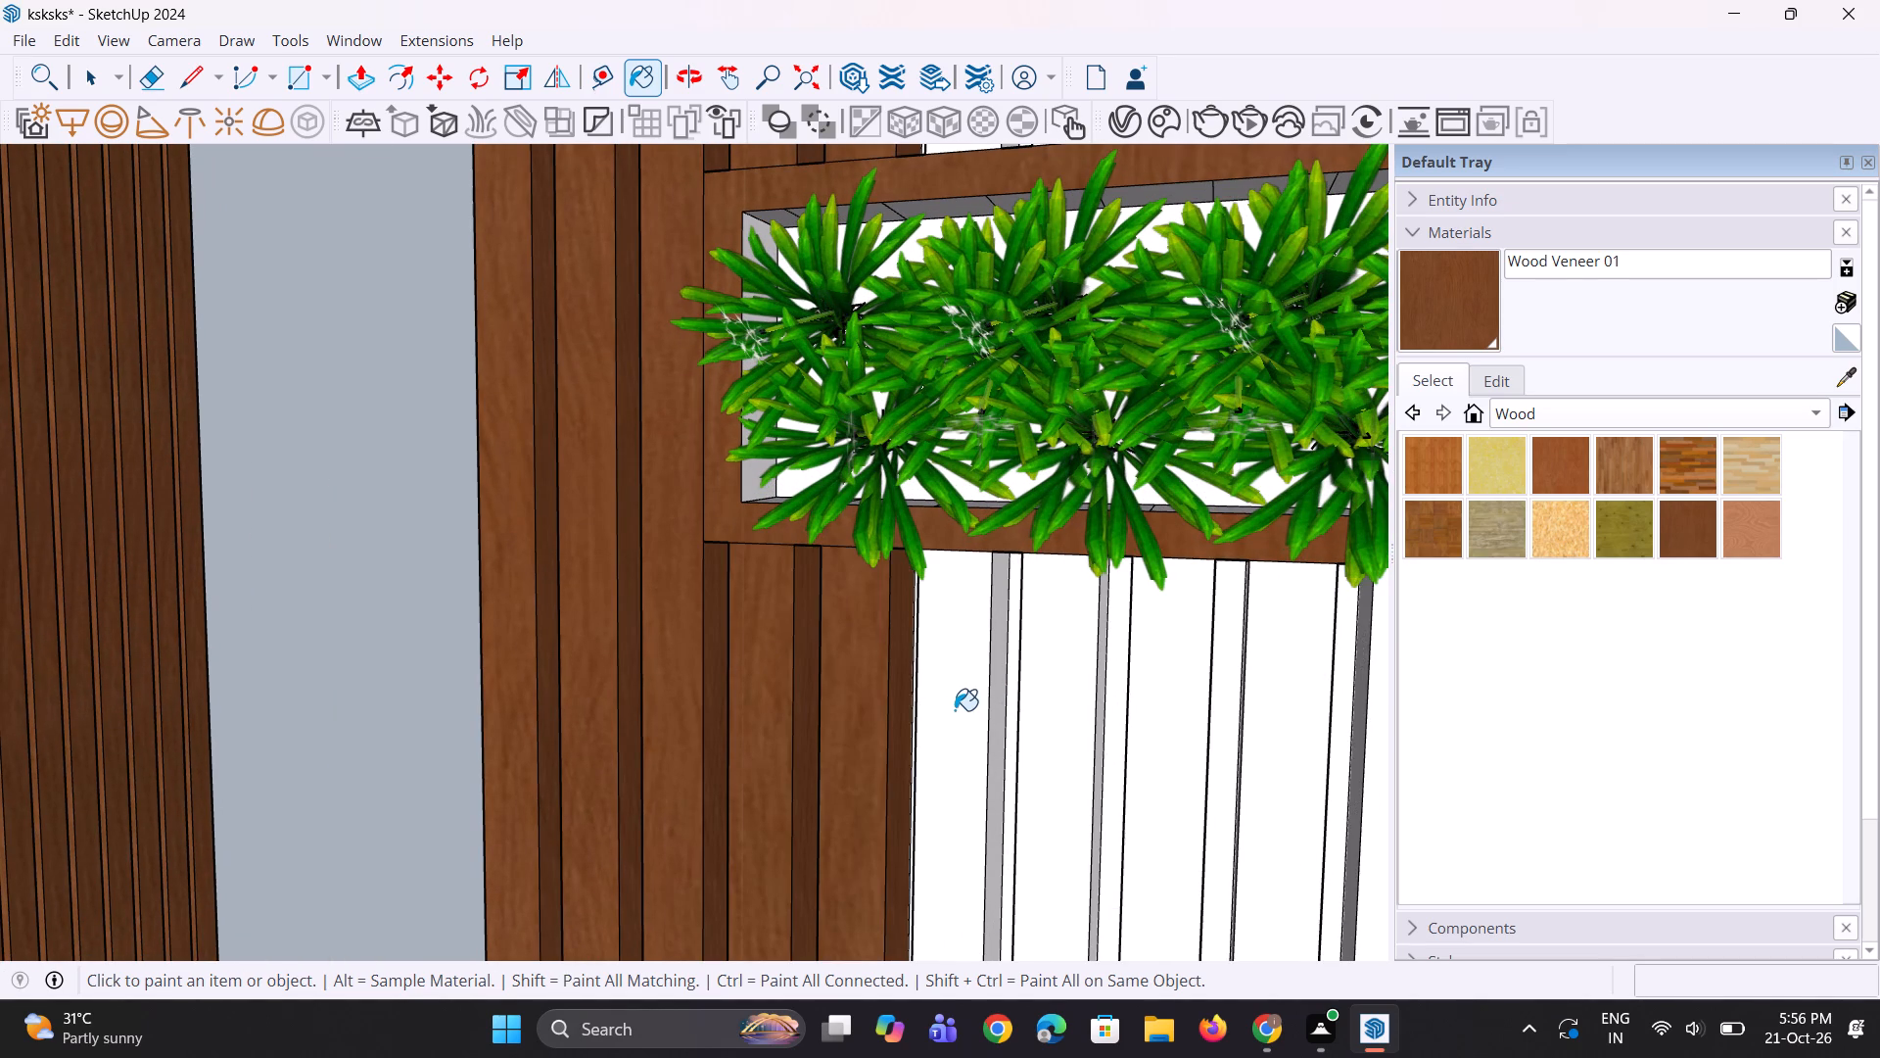
click(1001, 727)
click(1028, 724)
Paint the next four short slats between the planter and the ceiling with Wood Veneer 01.
middle_drag(979, 747, 1081, 764)
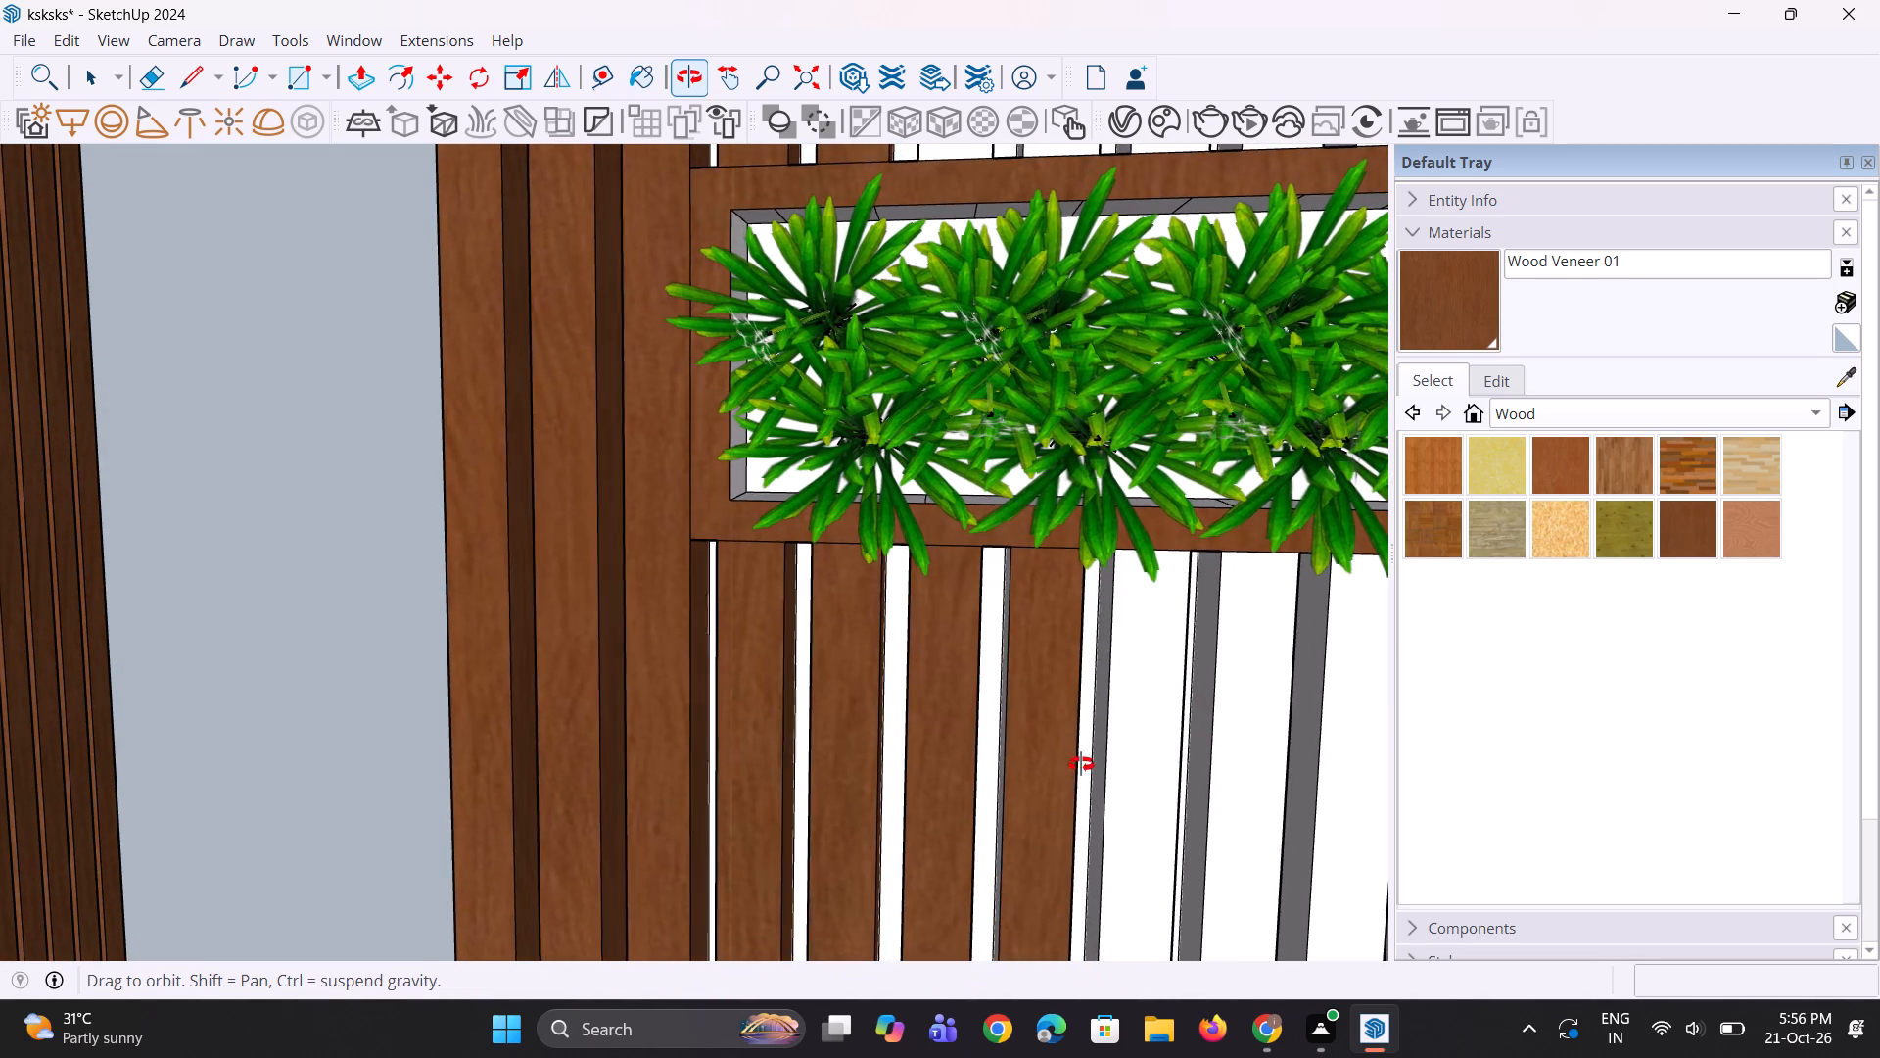
middle_drag(1081, 764, 1086, 760)
scroll(1034, 764, down, 10)
scroll(975, 425, up, 1)
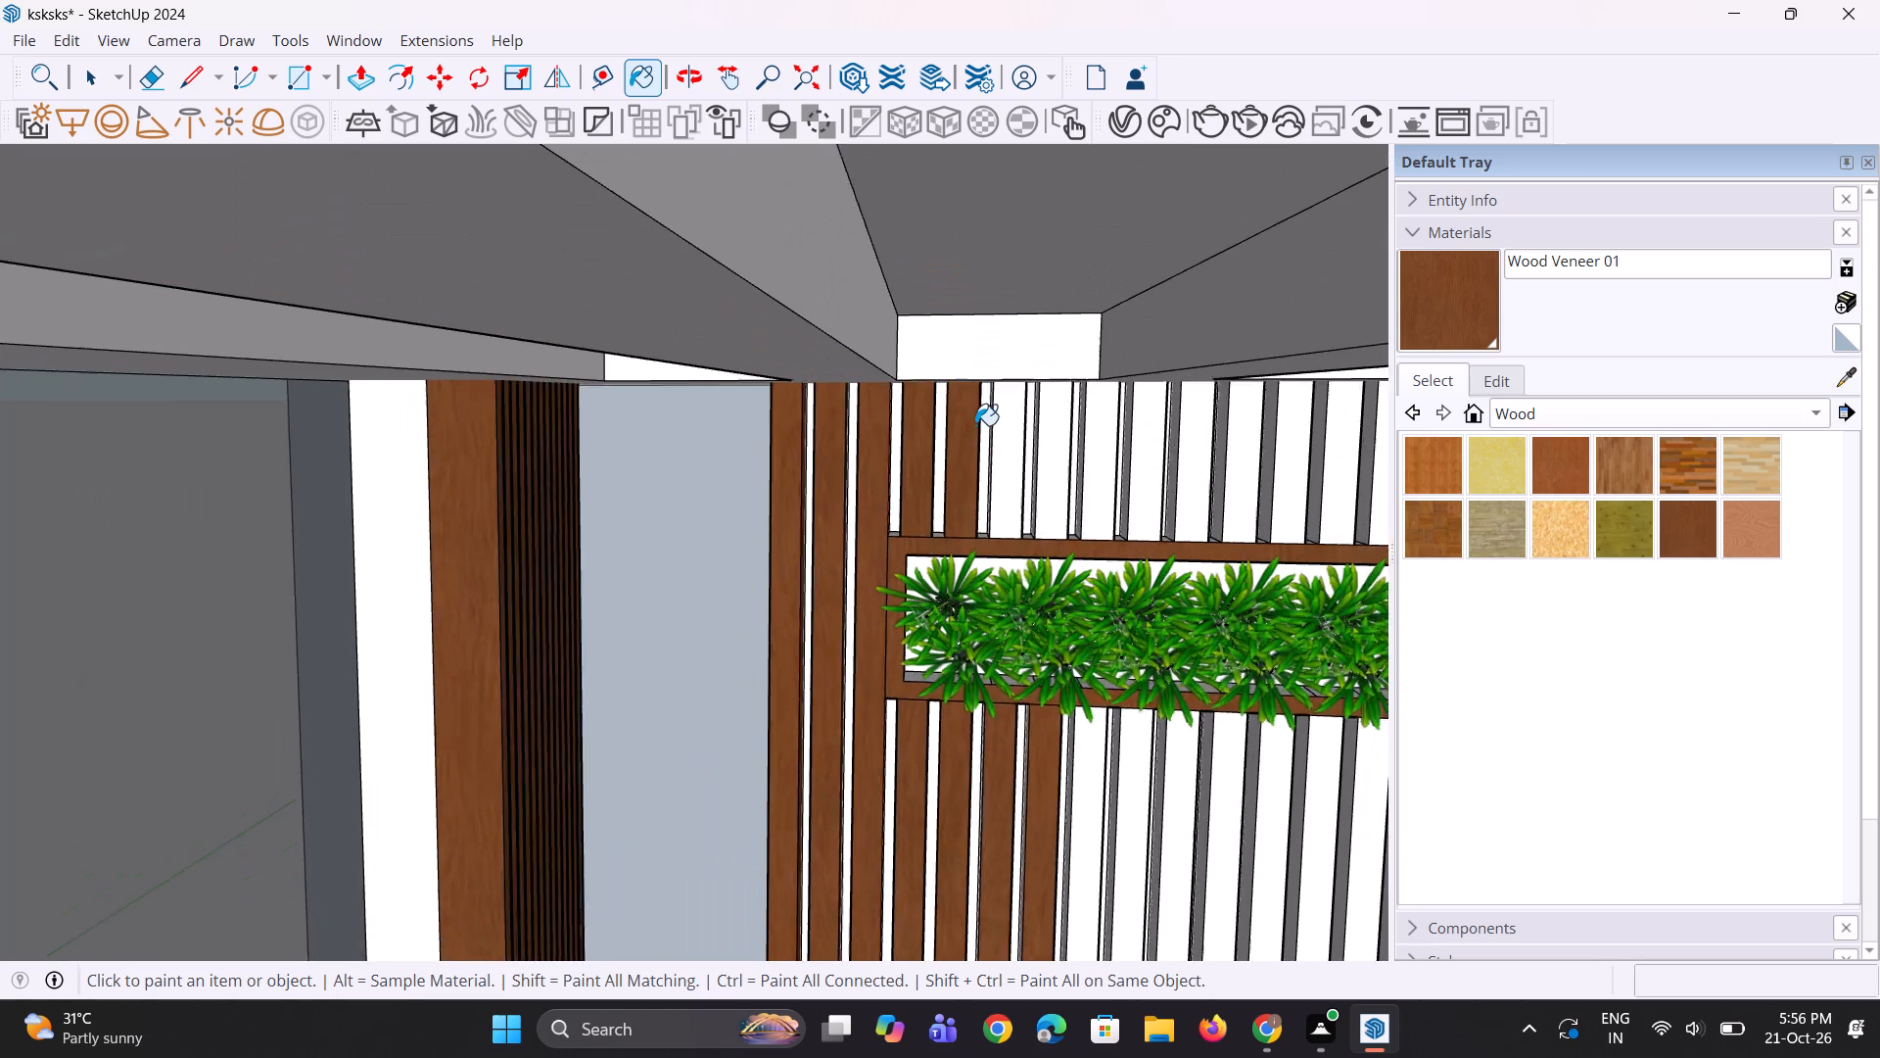
scroll(975, 425, up, 2)
click(1035, 472)
scroll(1028, 502, up, 4)
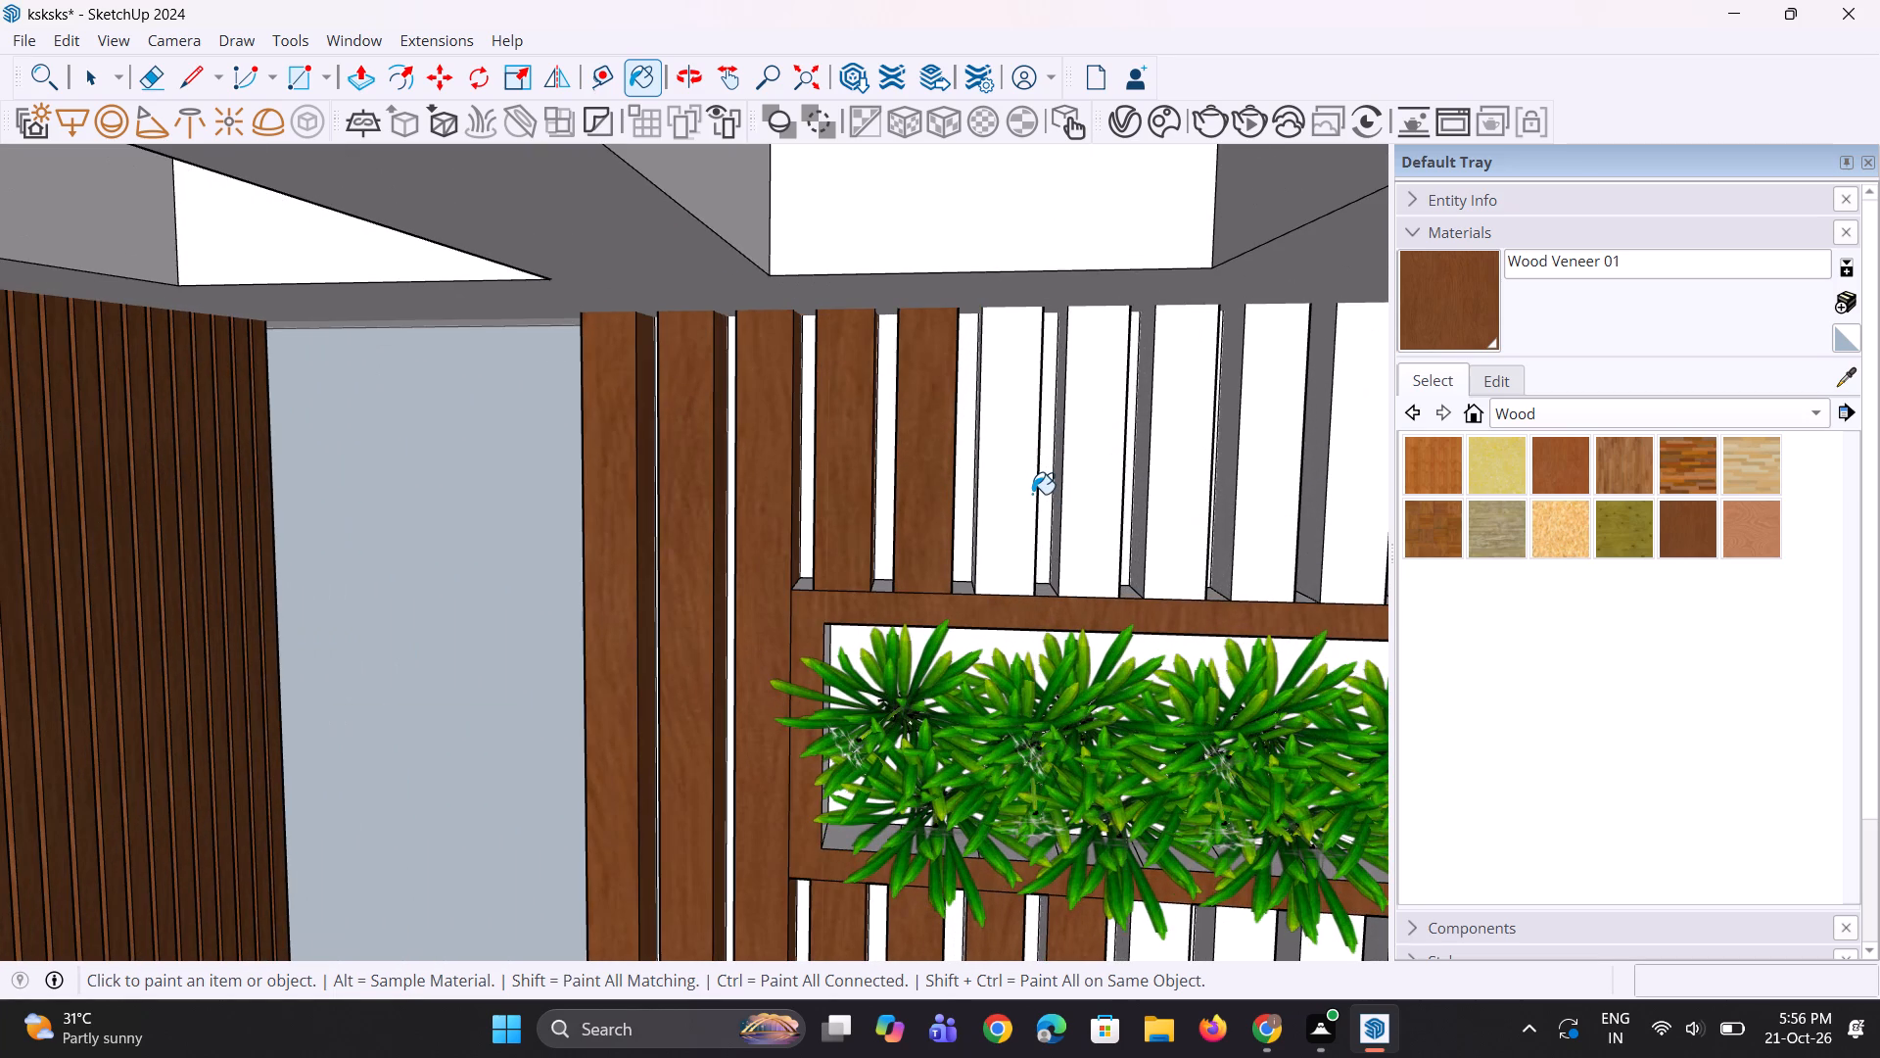
click(1021, 487)
click(1097, 491)
click(1181, 507)
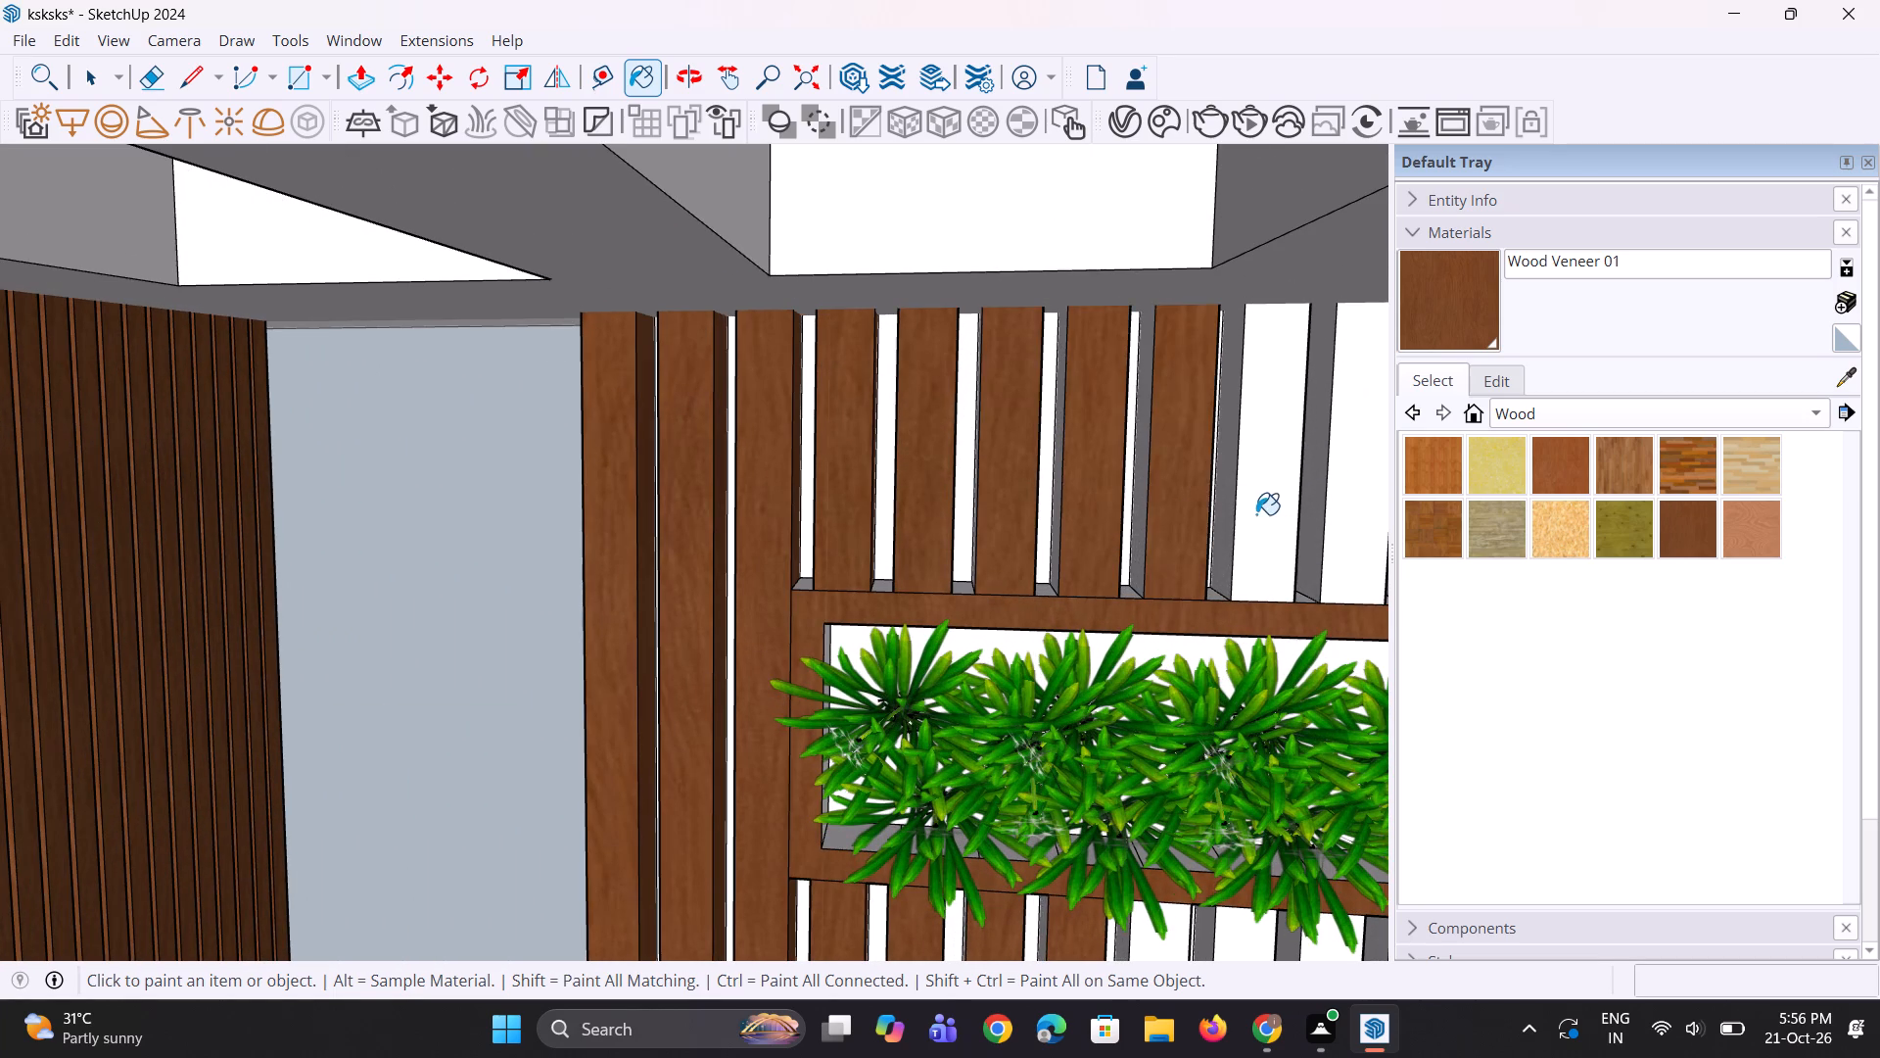
click(1256, 514)
Continue painting the slats beneath the planter with Wood Veneer 01 up to about the middle of the sofa.
scroll(1082, 583, down, 10)
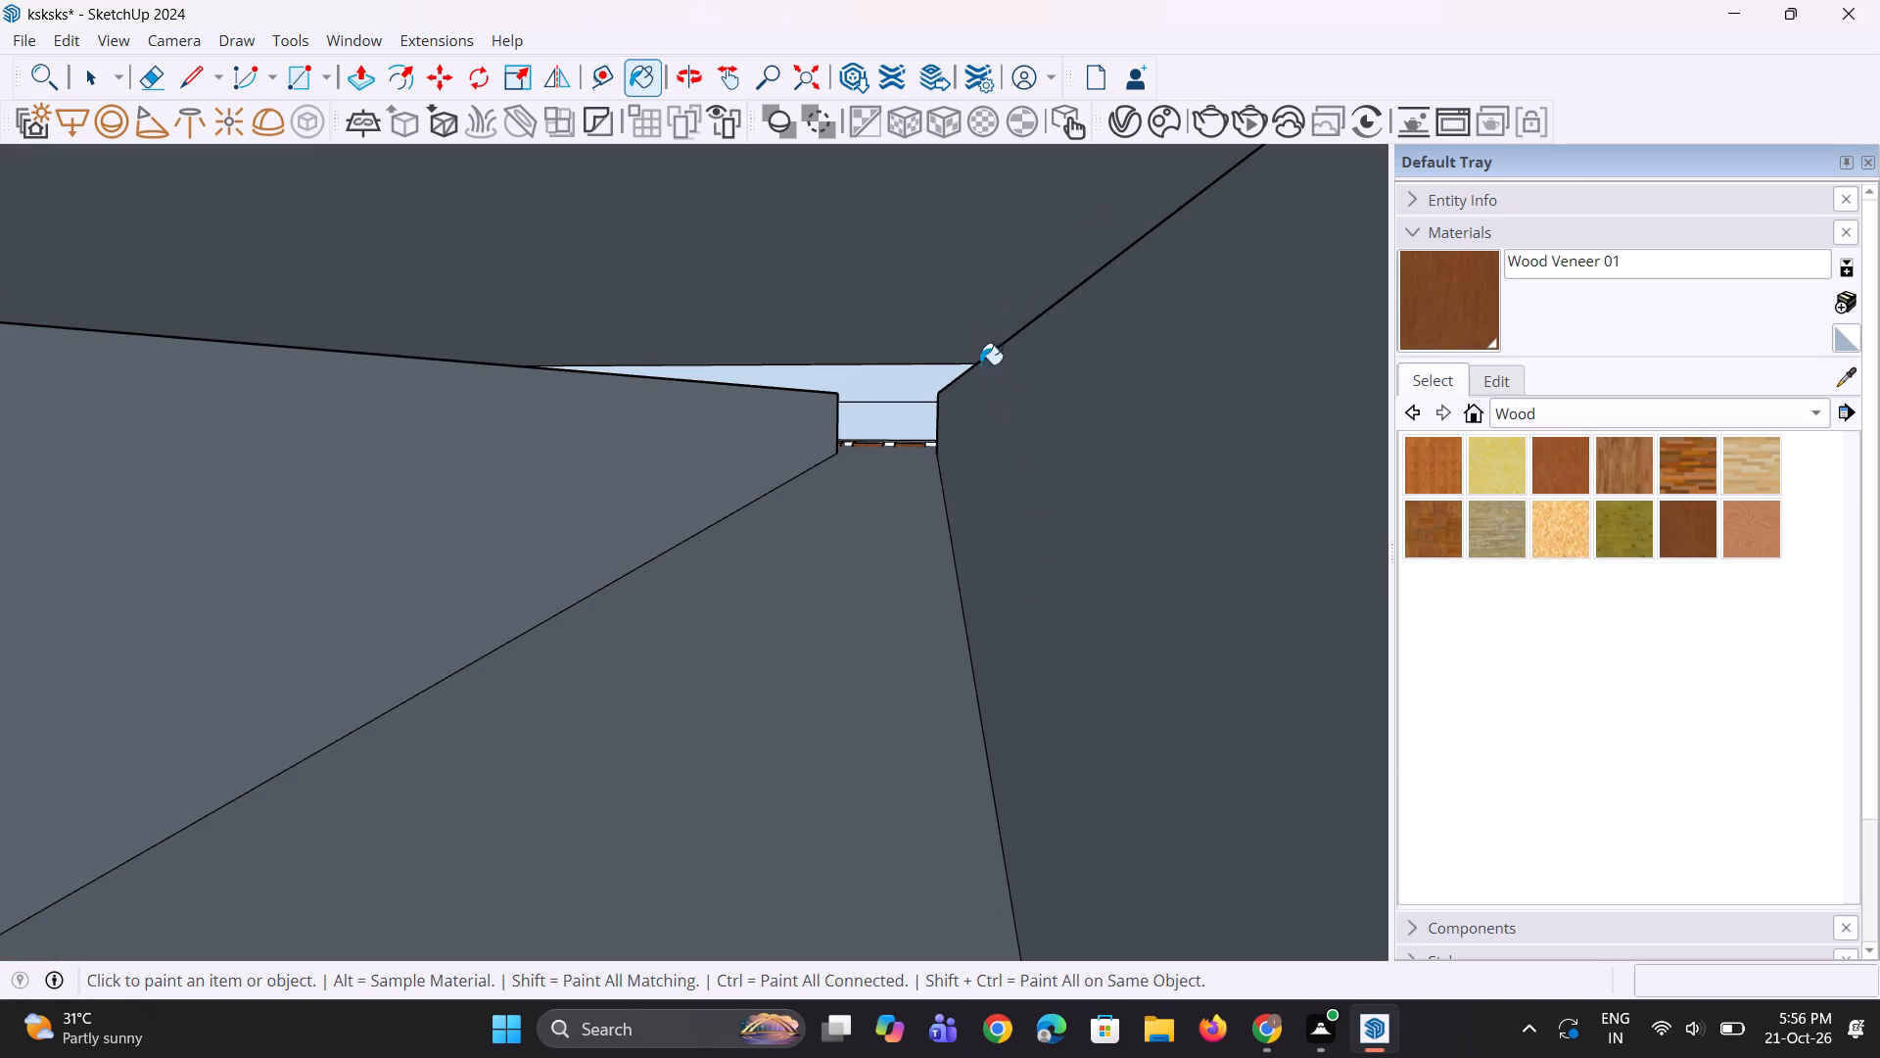
click(808, 79)
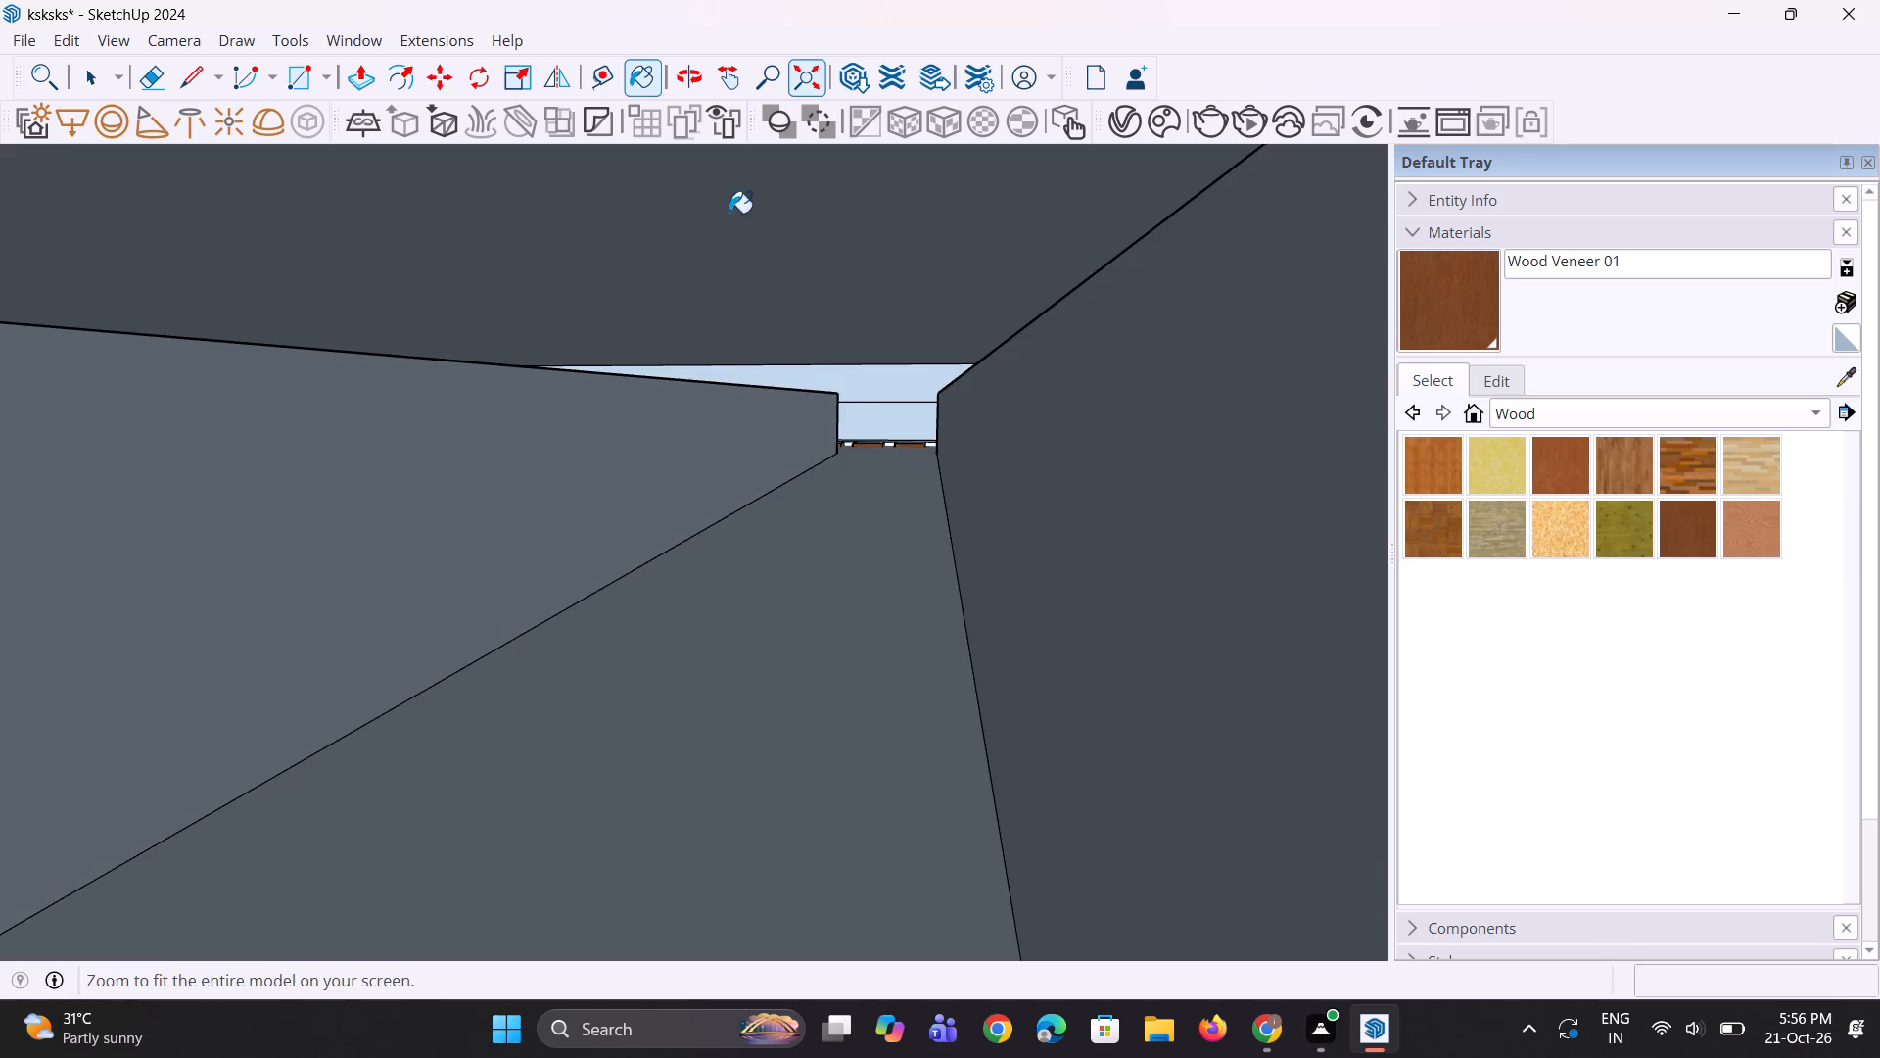
scroll(821, 593, up, 3)
scroll(656, 522, up, 9)
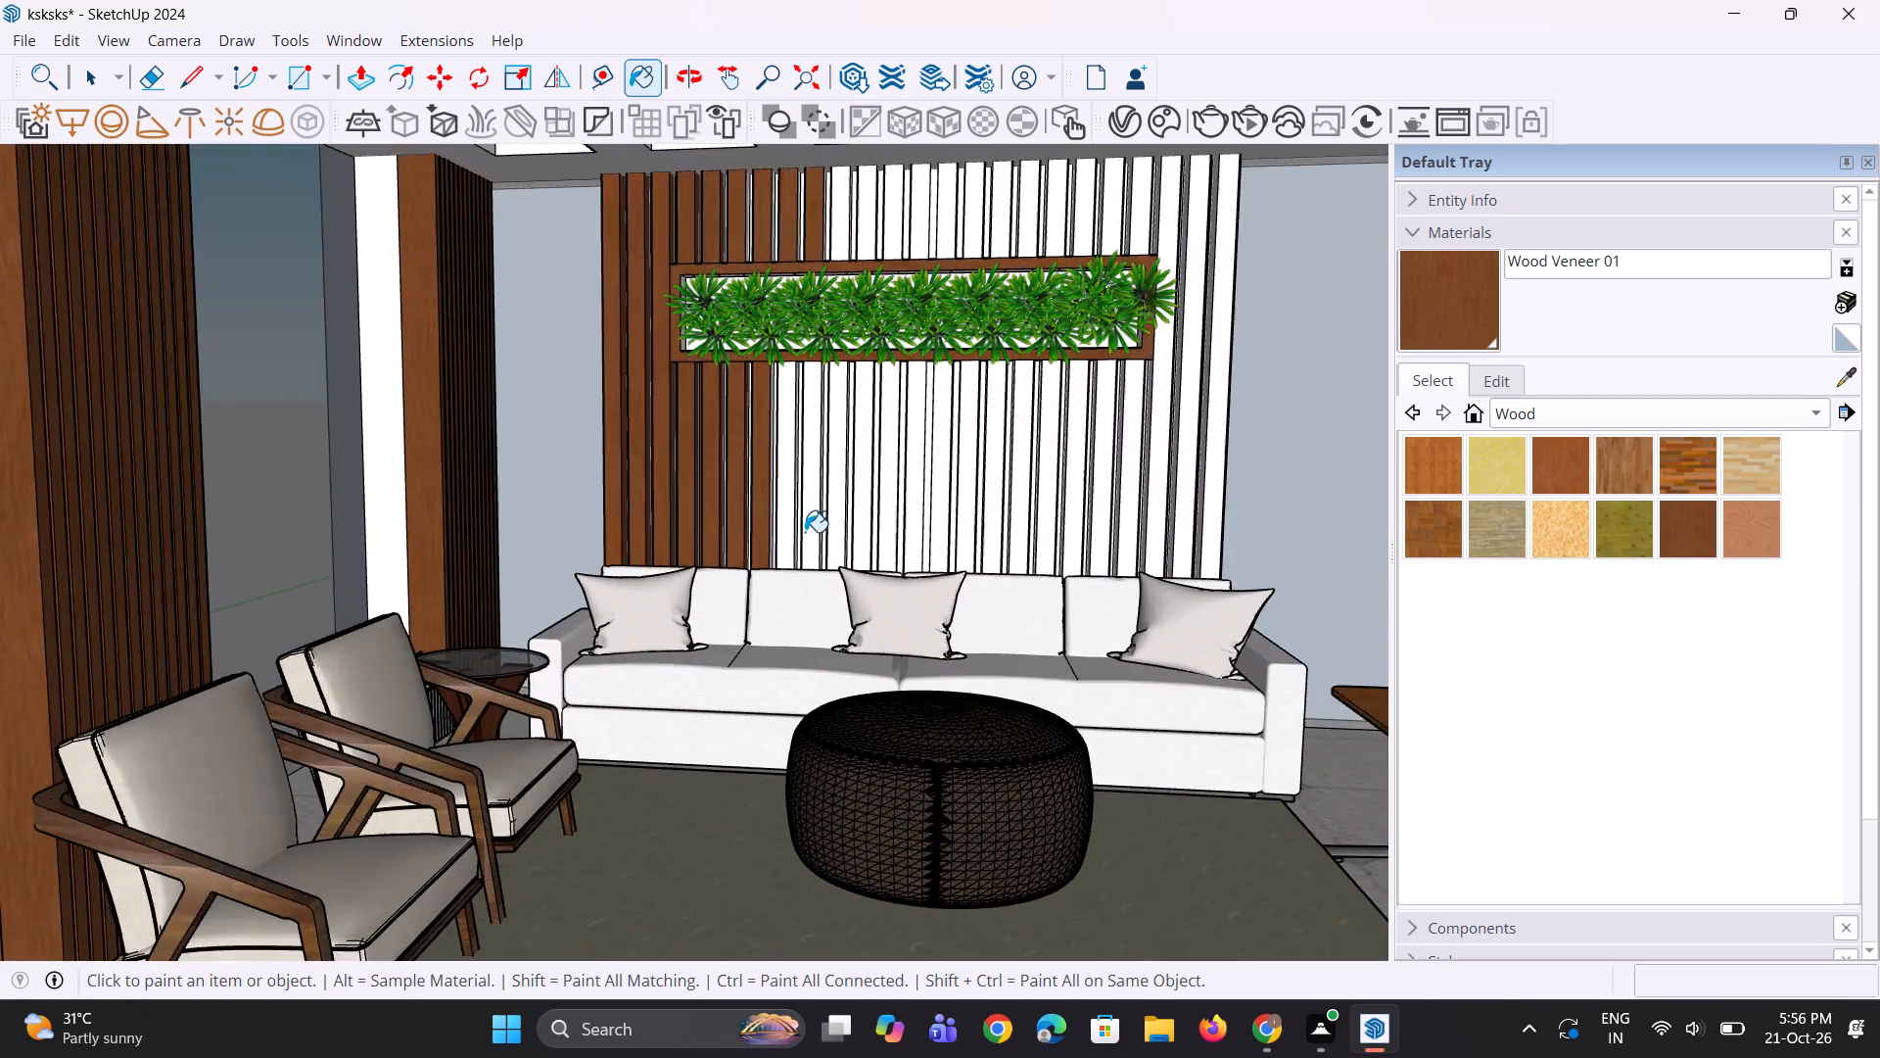
scroll(805, 532, up, 3)
click(780, 534)
click(805, 536)
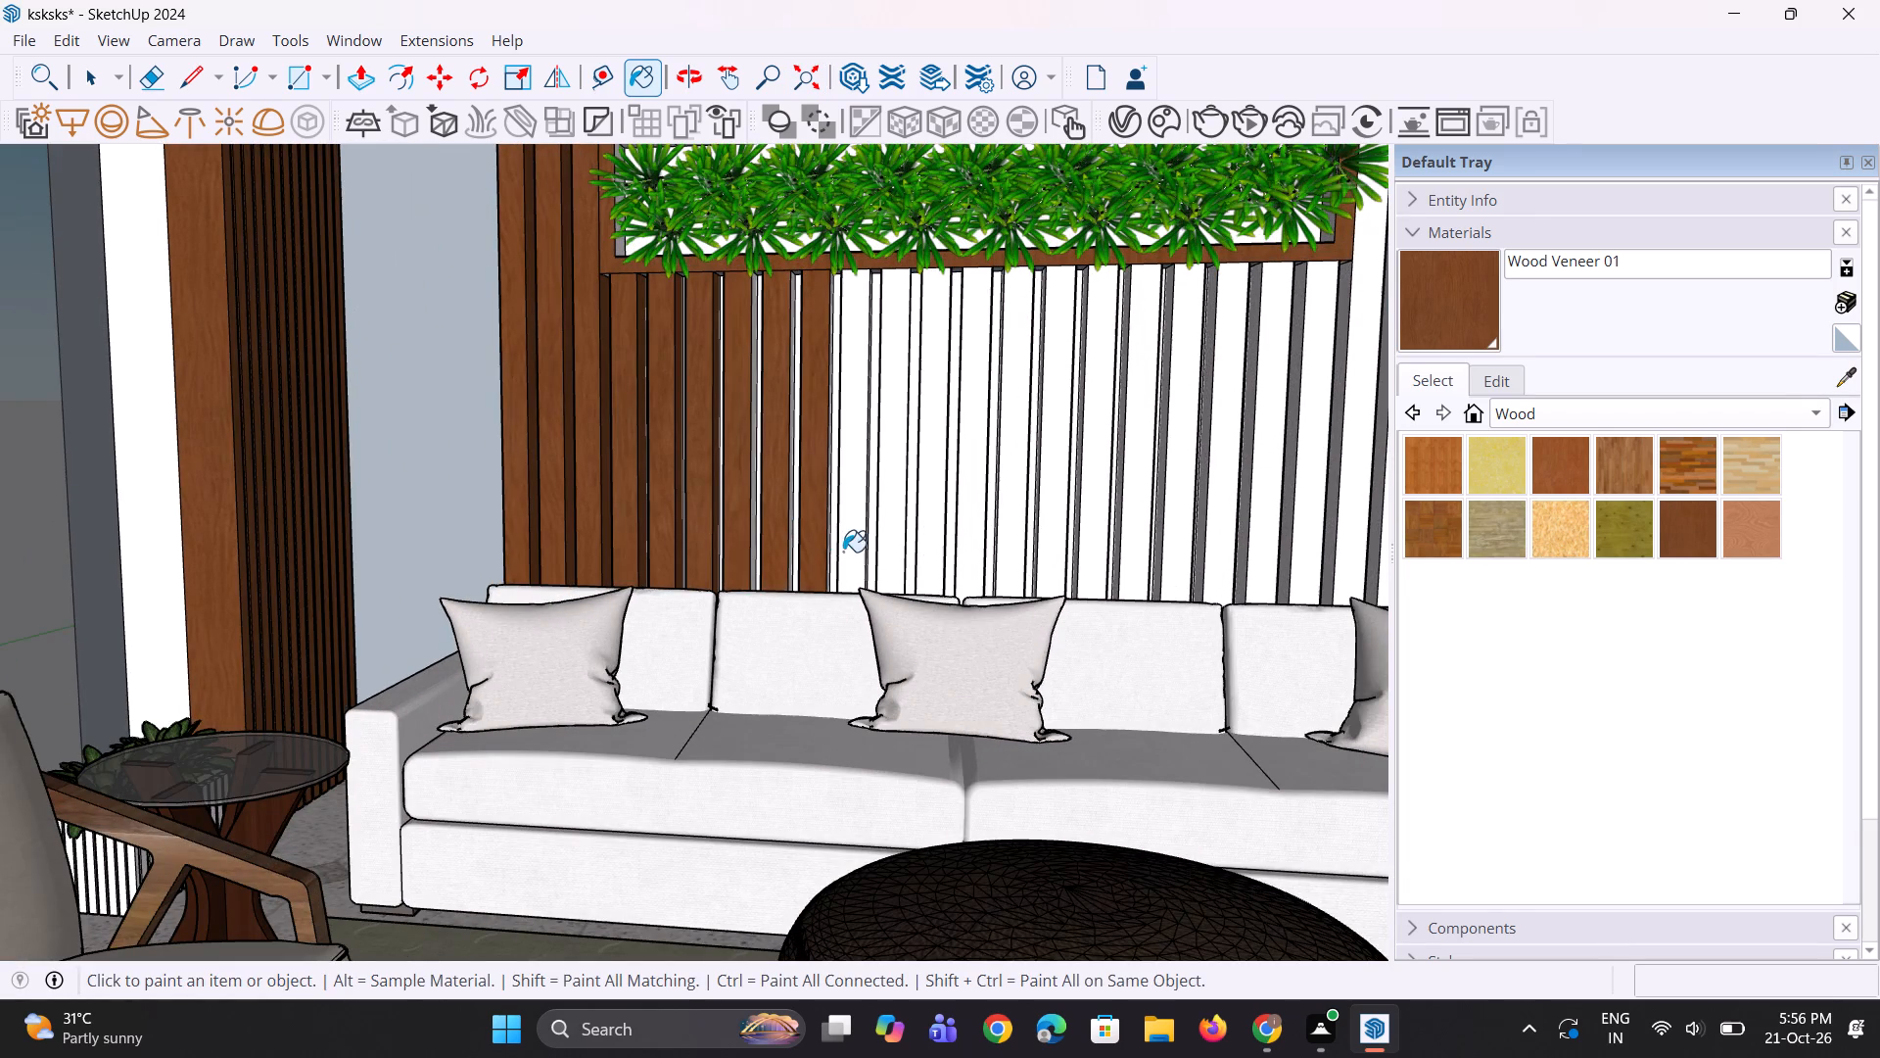
click(847, 552)
click(887, 547)
click(915, 540)
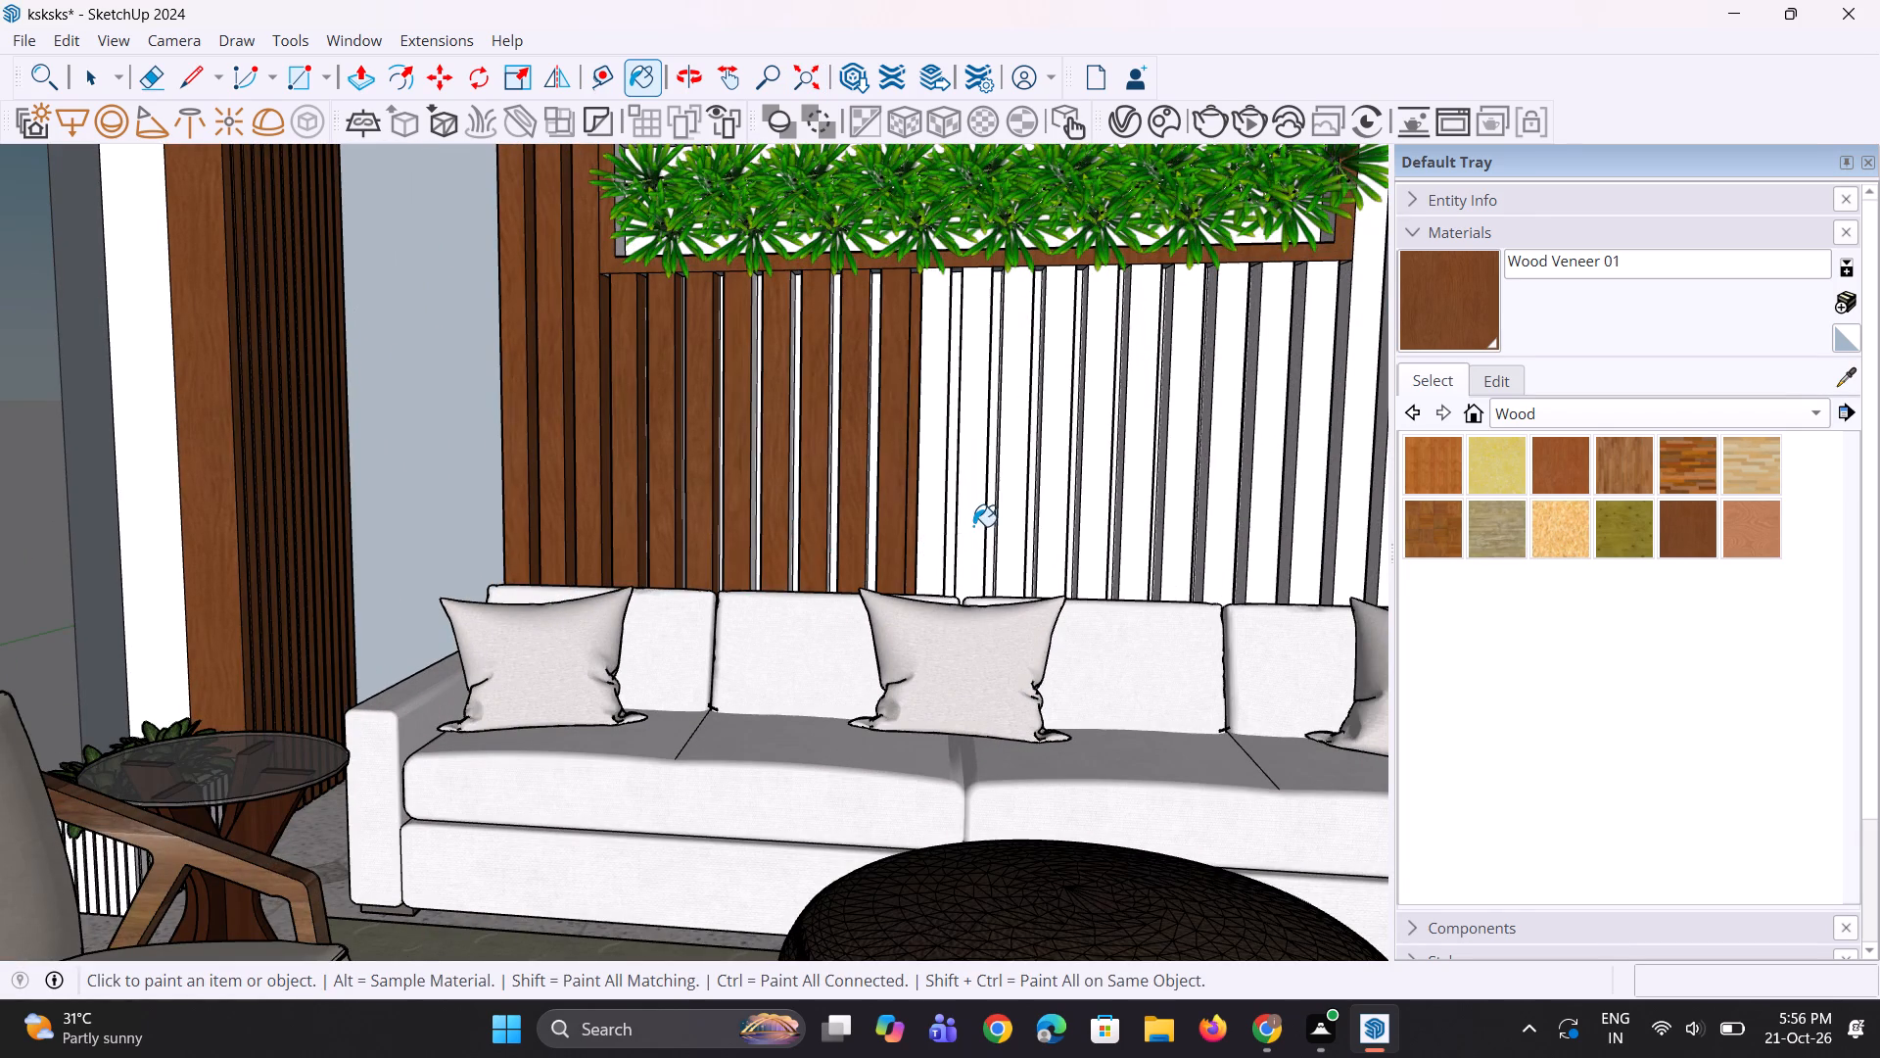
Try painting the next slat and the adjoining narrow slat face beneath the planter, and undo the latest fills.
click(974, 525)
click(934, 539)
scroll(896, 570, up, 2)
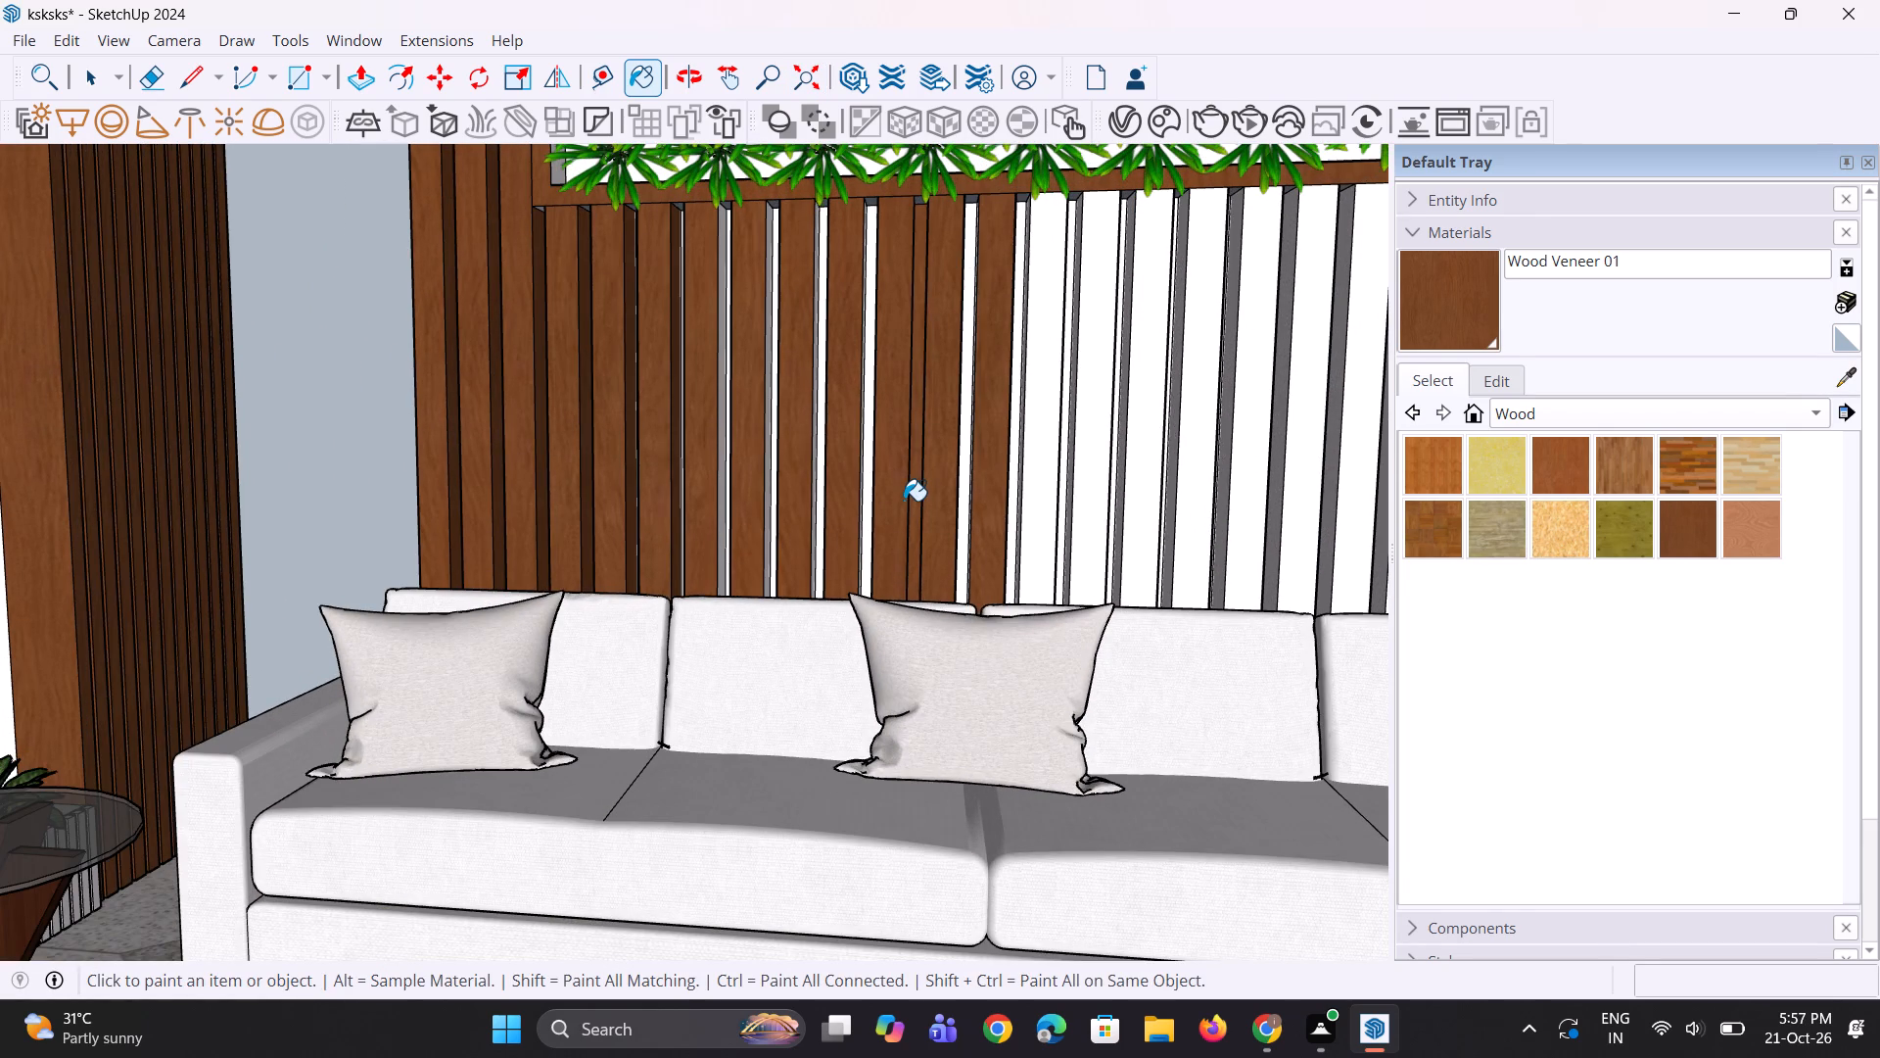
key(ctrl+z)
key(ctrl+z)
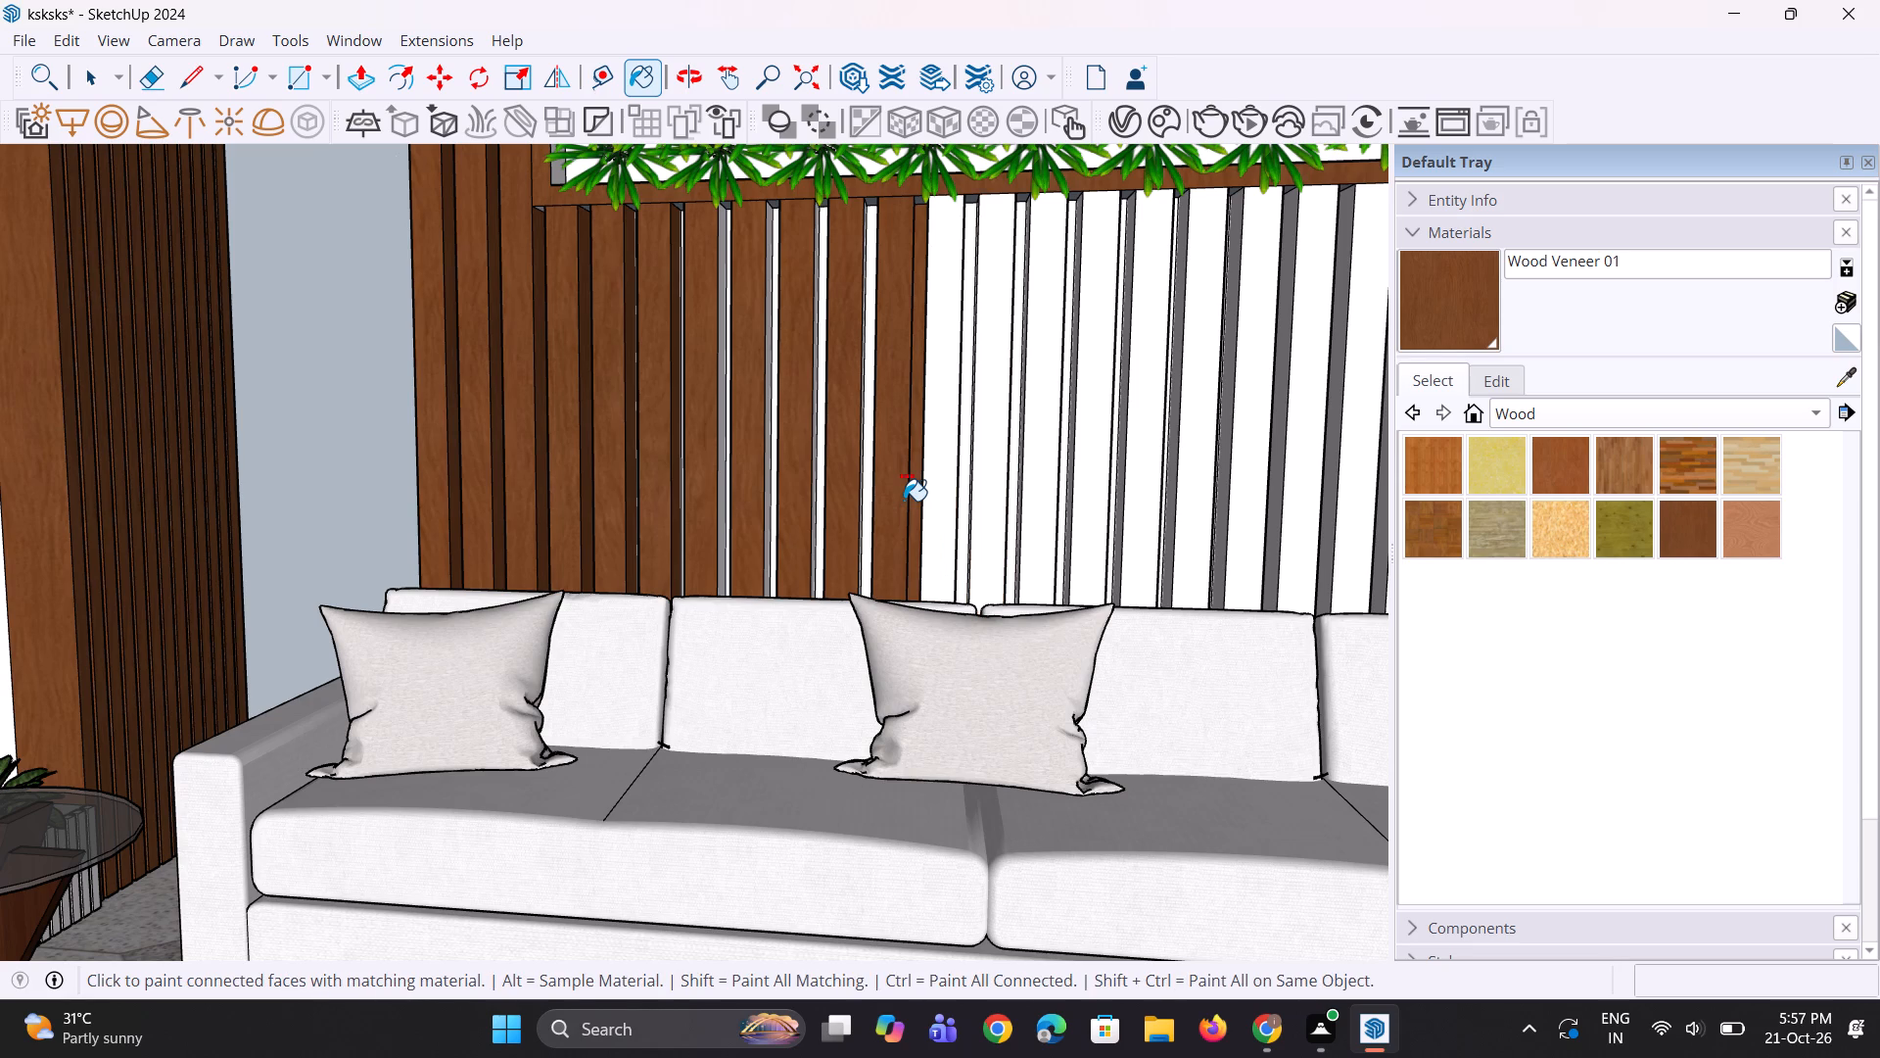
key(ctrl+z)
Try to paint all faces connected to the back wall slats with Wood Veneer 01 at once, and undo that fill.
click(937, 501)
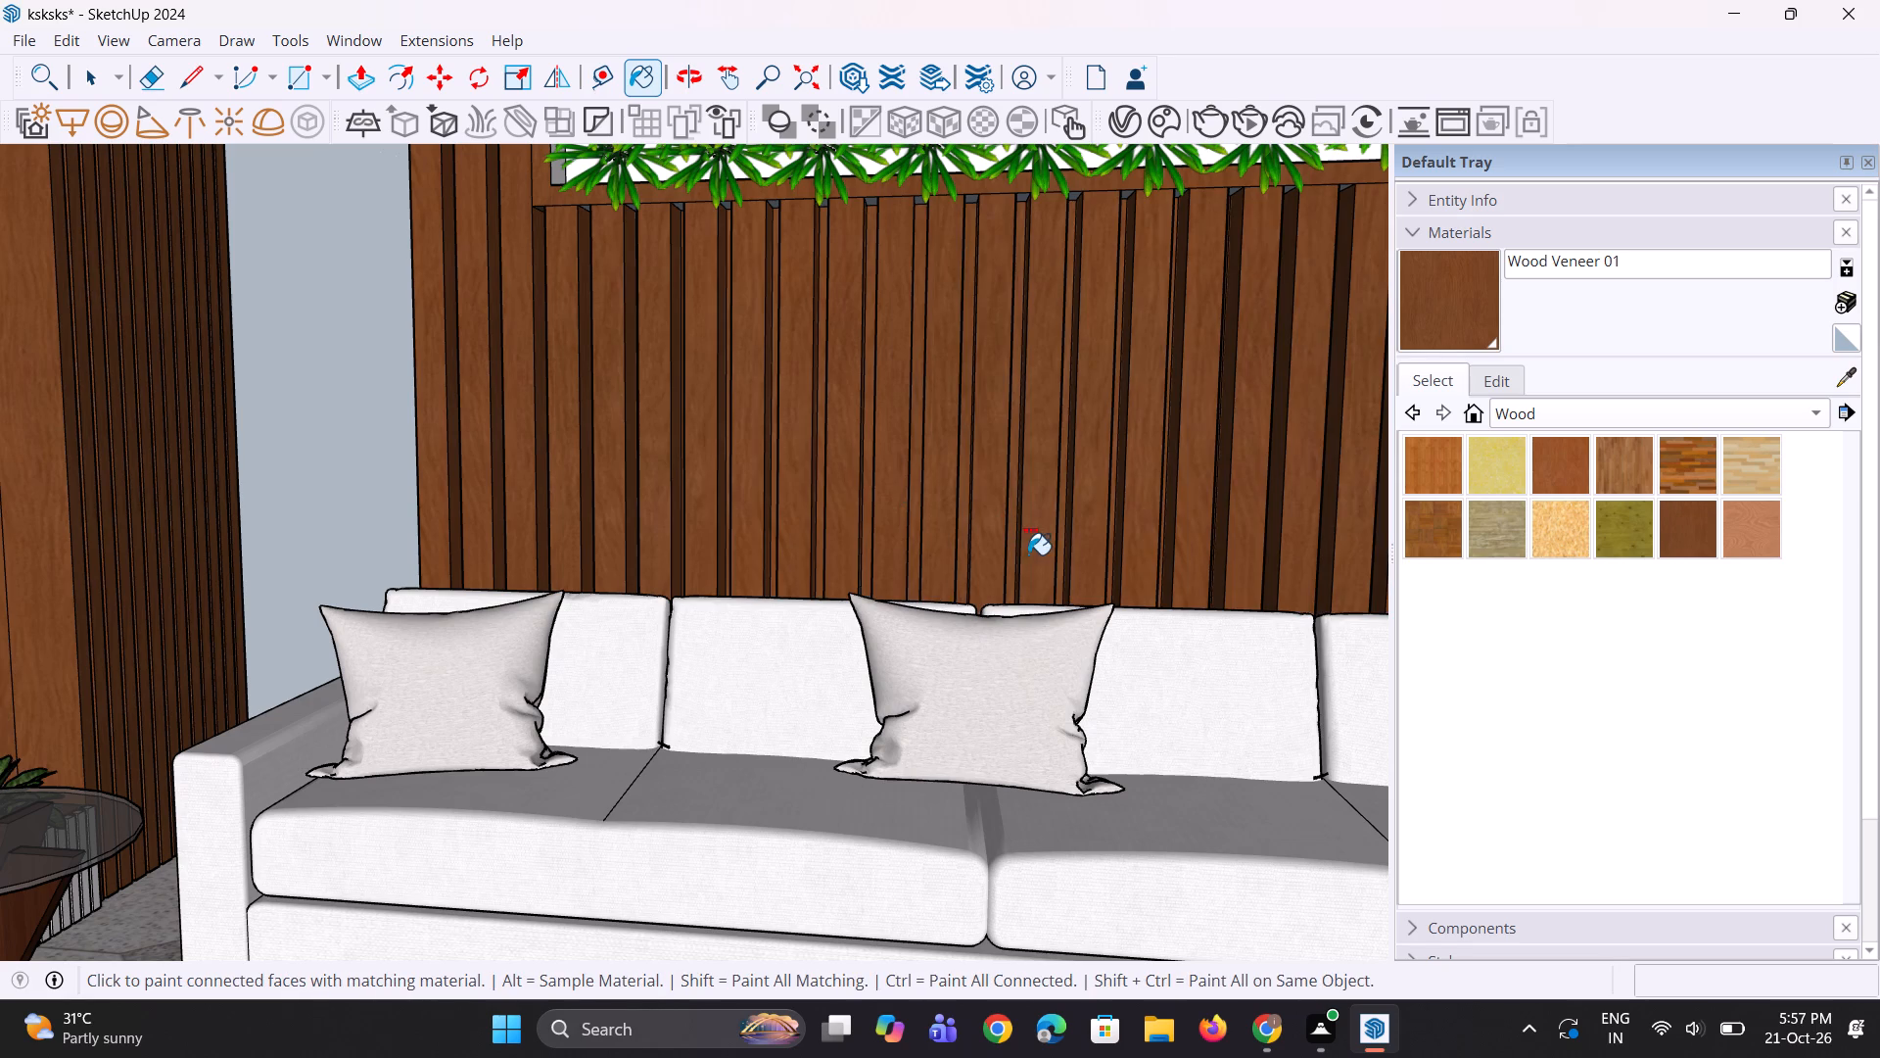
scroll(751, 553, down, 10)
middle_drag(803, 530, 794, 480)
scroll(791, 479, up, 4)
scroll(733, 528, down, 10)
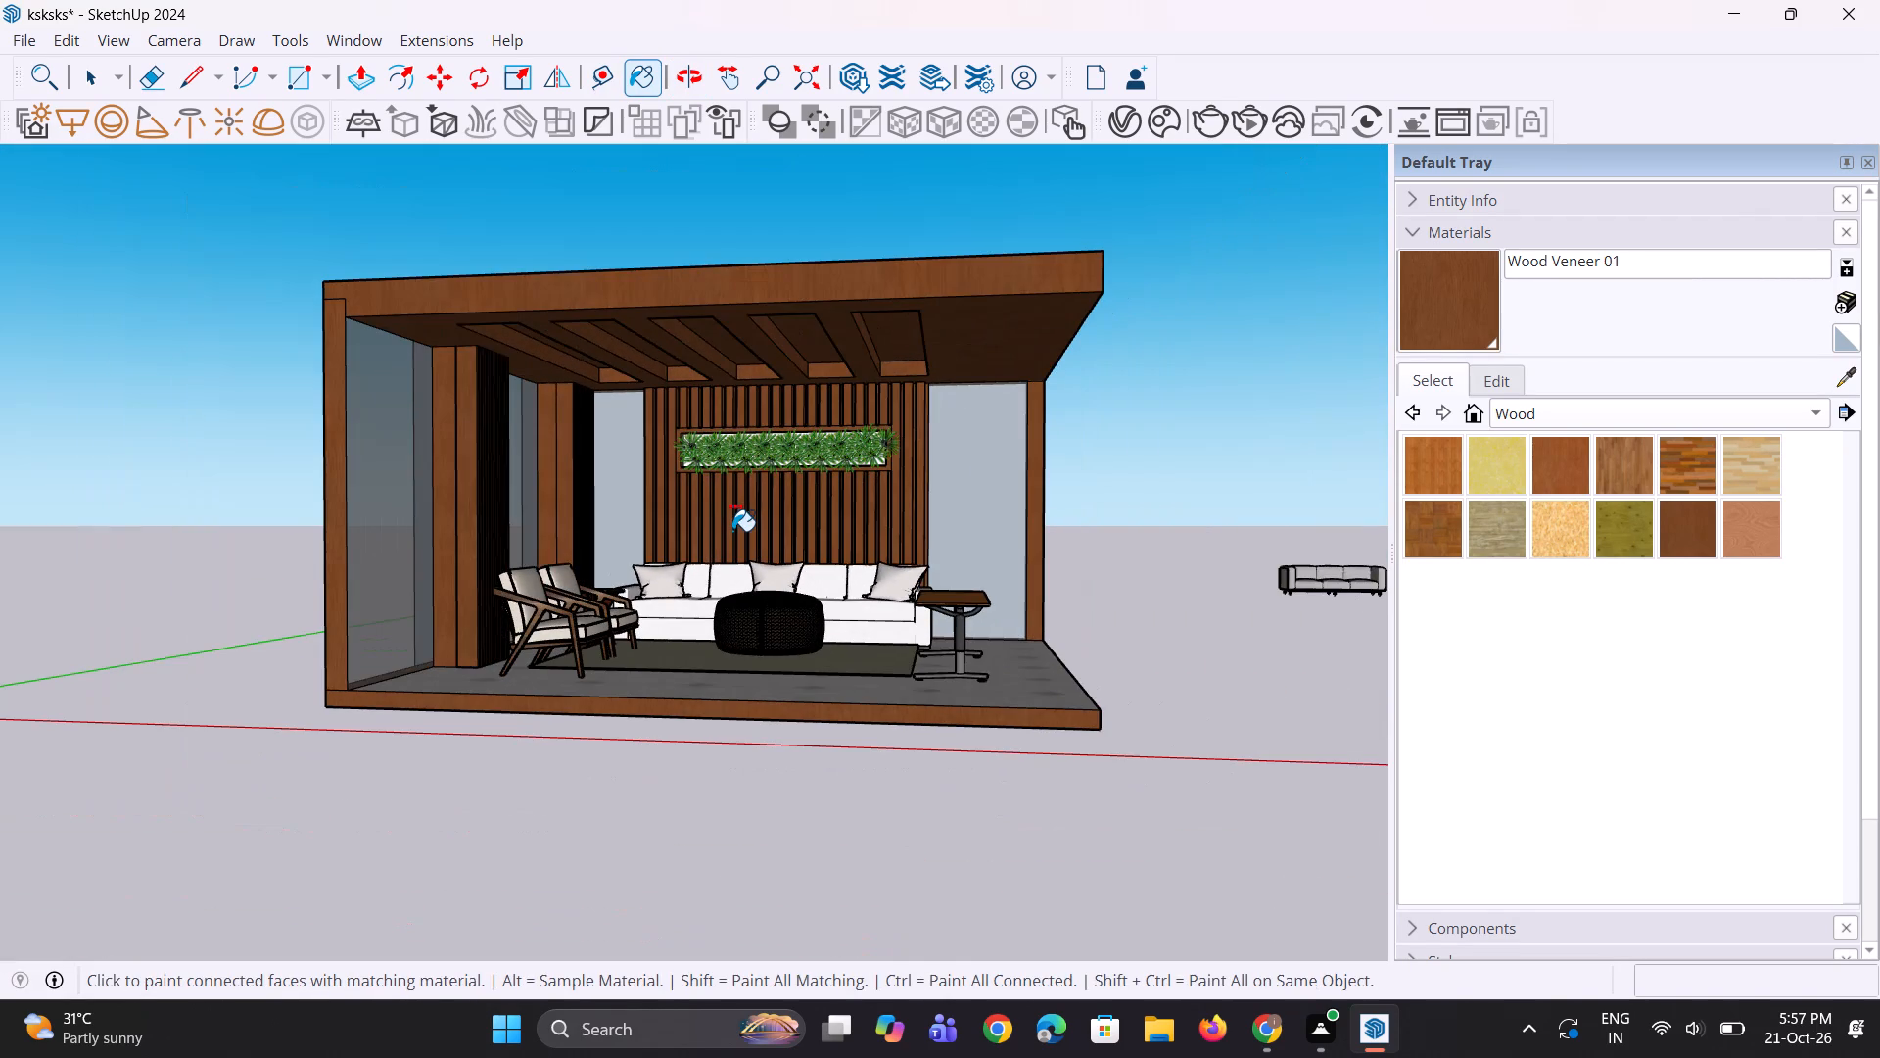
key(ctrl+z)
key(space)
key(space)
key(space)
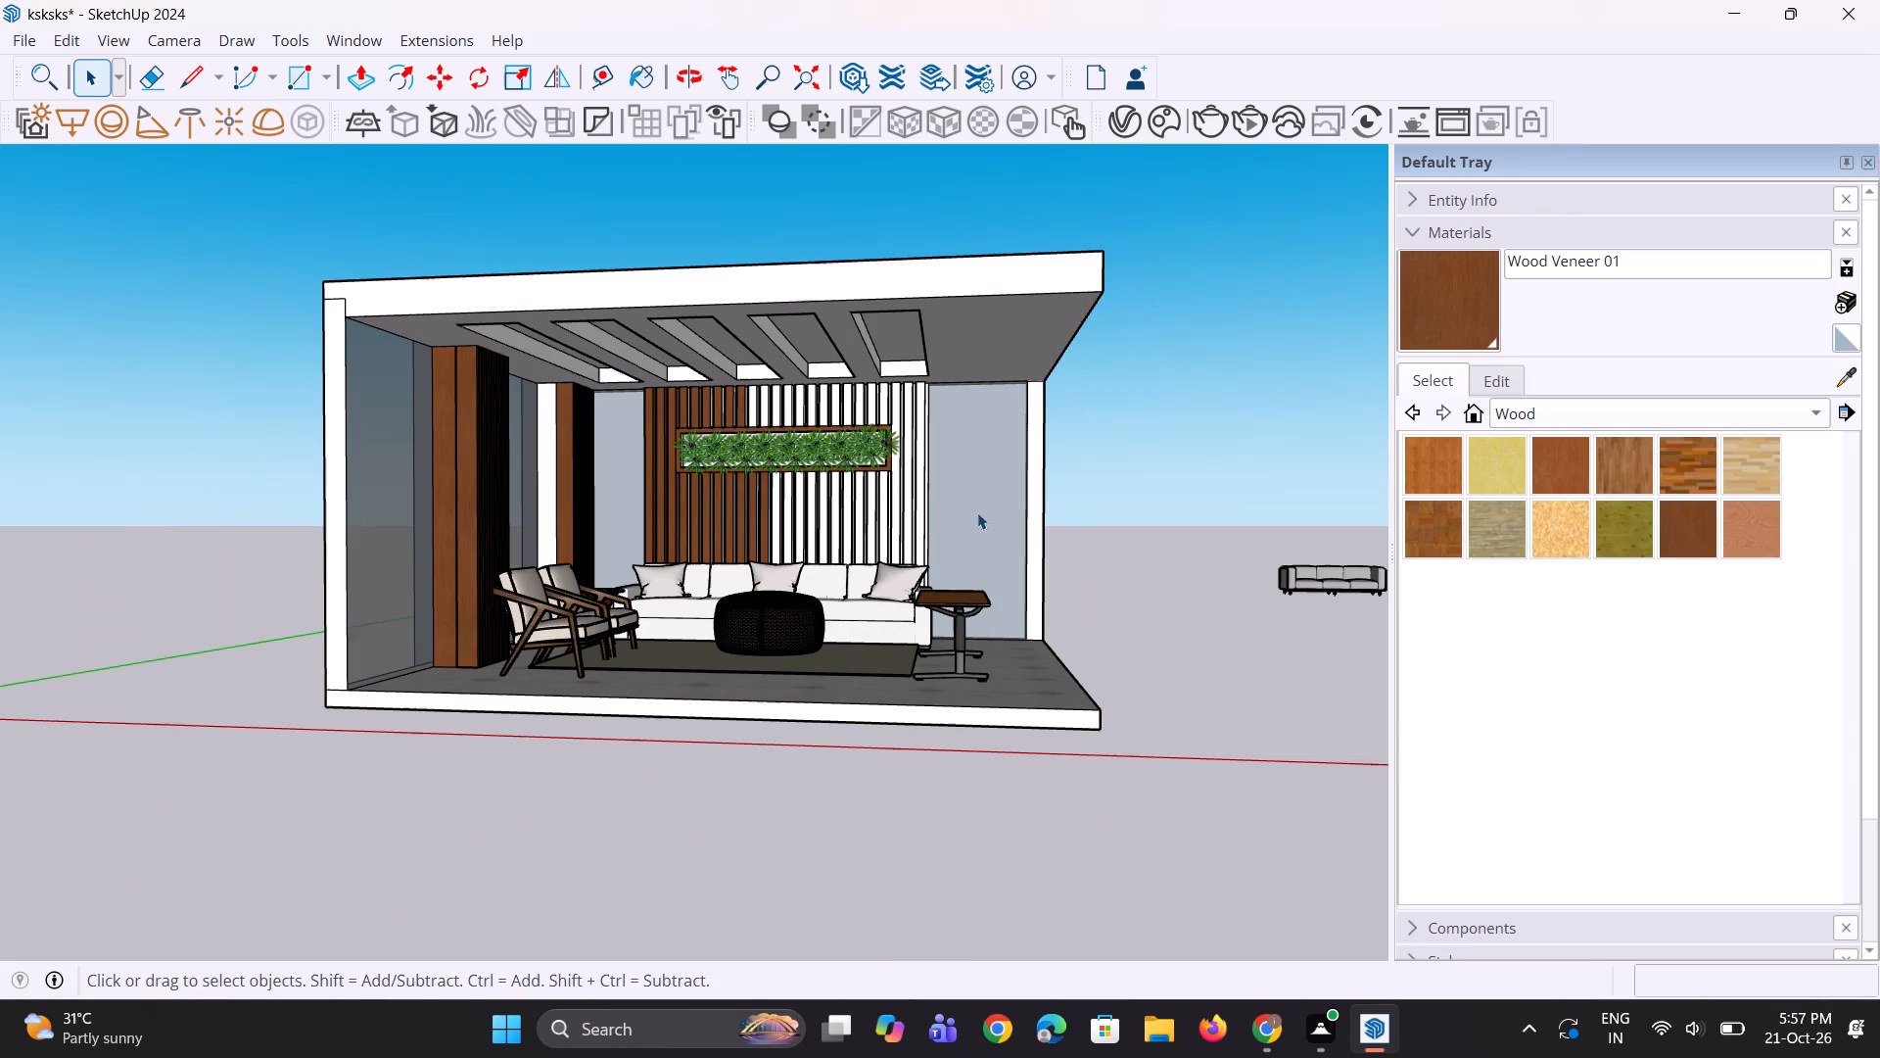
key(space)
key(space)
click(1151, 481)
Reselect Wood Veneer 01 and paint the remaining slat fronts beneath the planter individually, from mid-sofa to the planter's far end.
scroll(1312, 442, up, 2)
click(1484, 326)
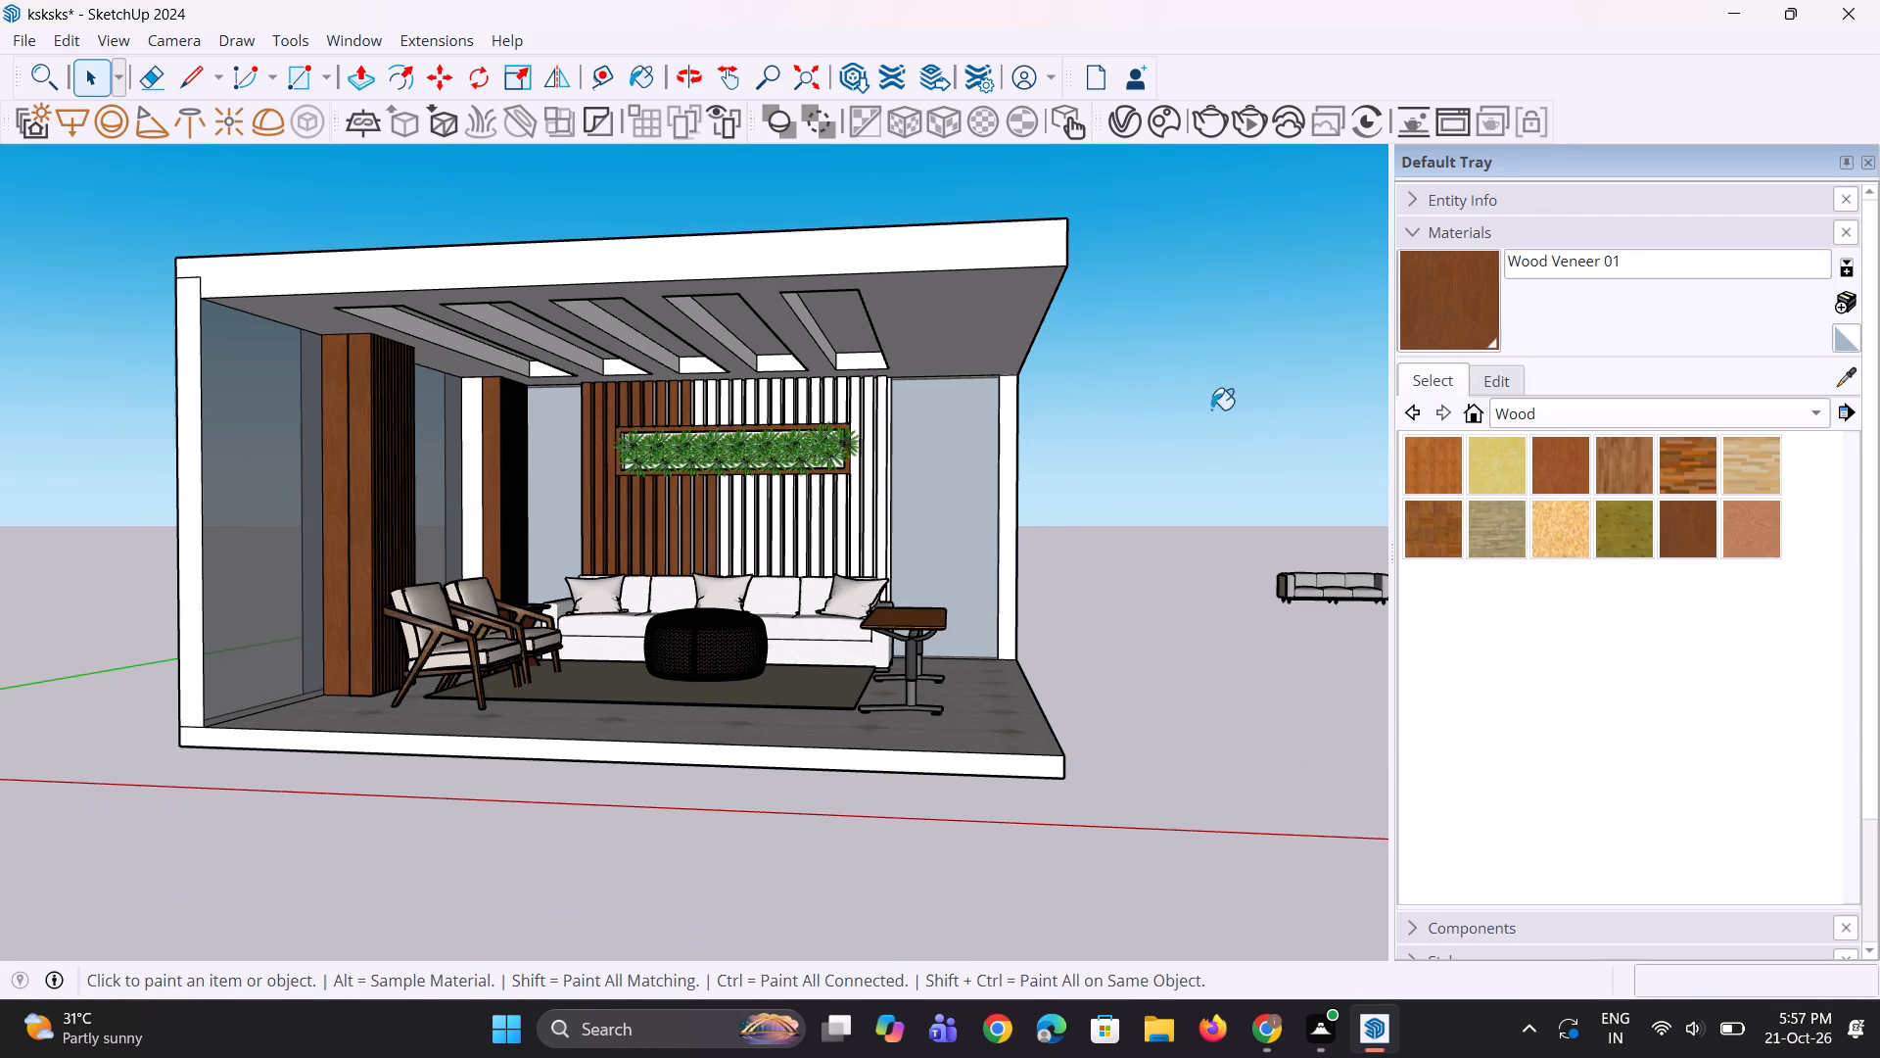
scroll(927, 477, up, 3)
scroll(477, 615, up, 7)
middle_drag(643, 575, 783, 607)
scroll(922, 566, up, 2)
click(824, 548)
click(867, 551)
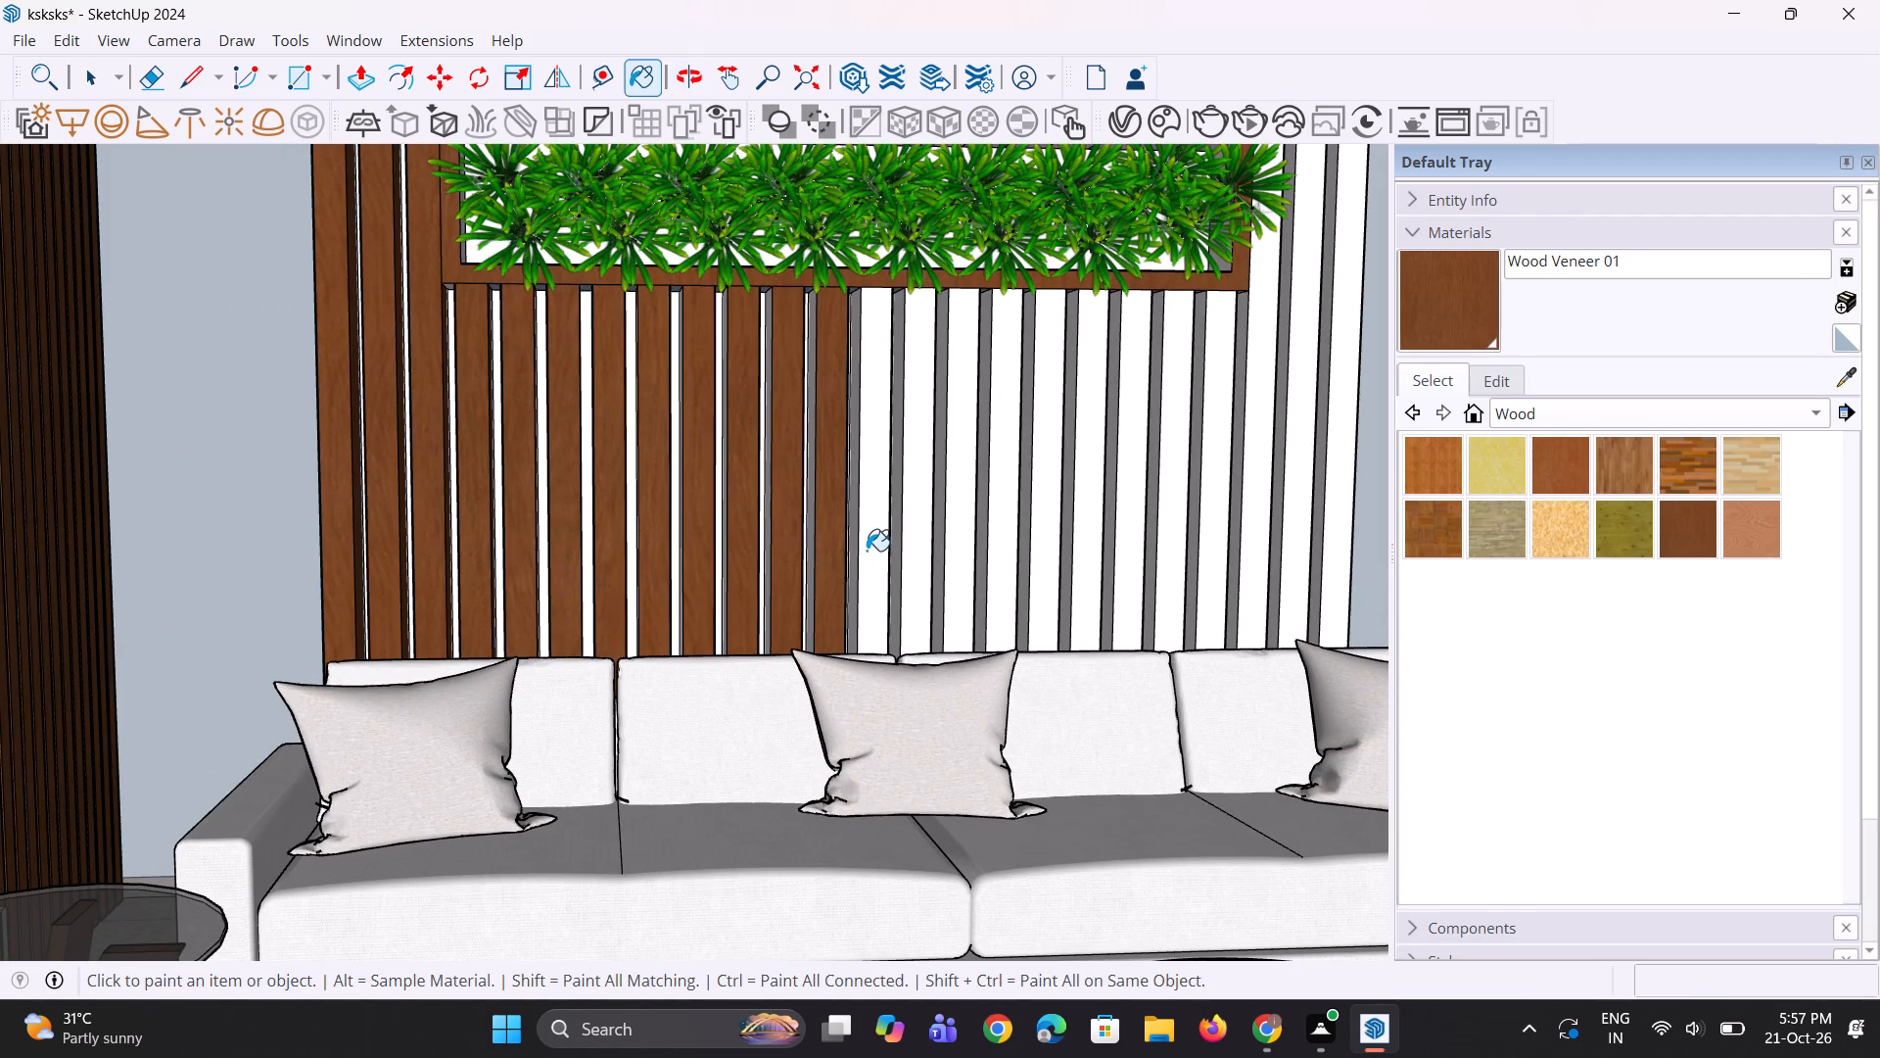
click(905, 556)
click(954, 557)
click(1003, 560)
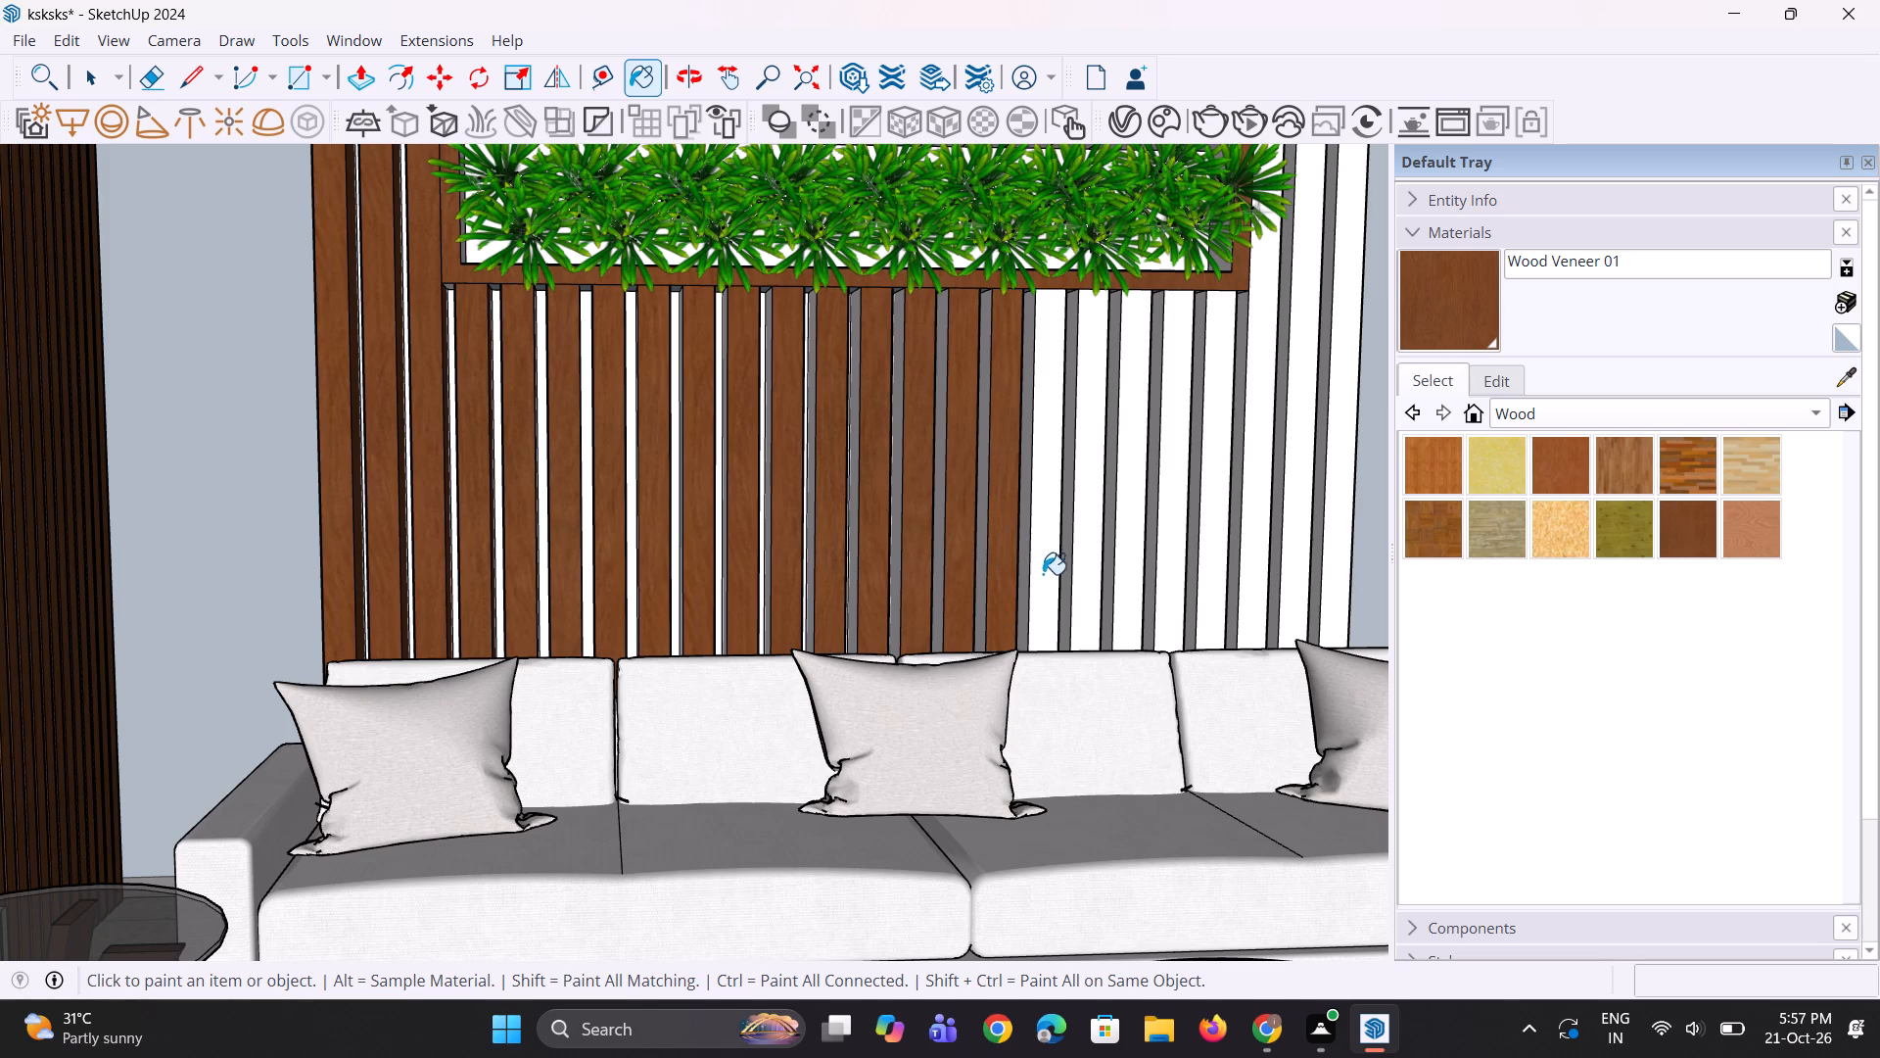
click(1050, 578)
click(1090, 578)
click(1126, 593)
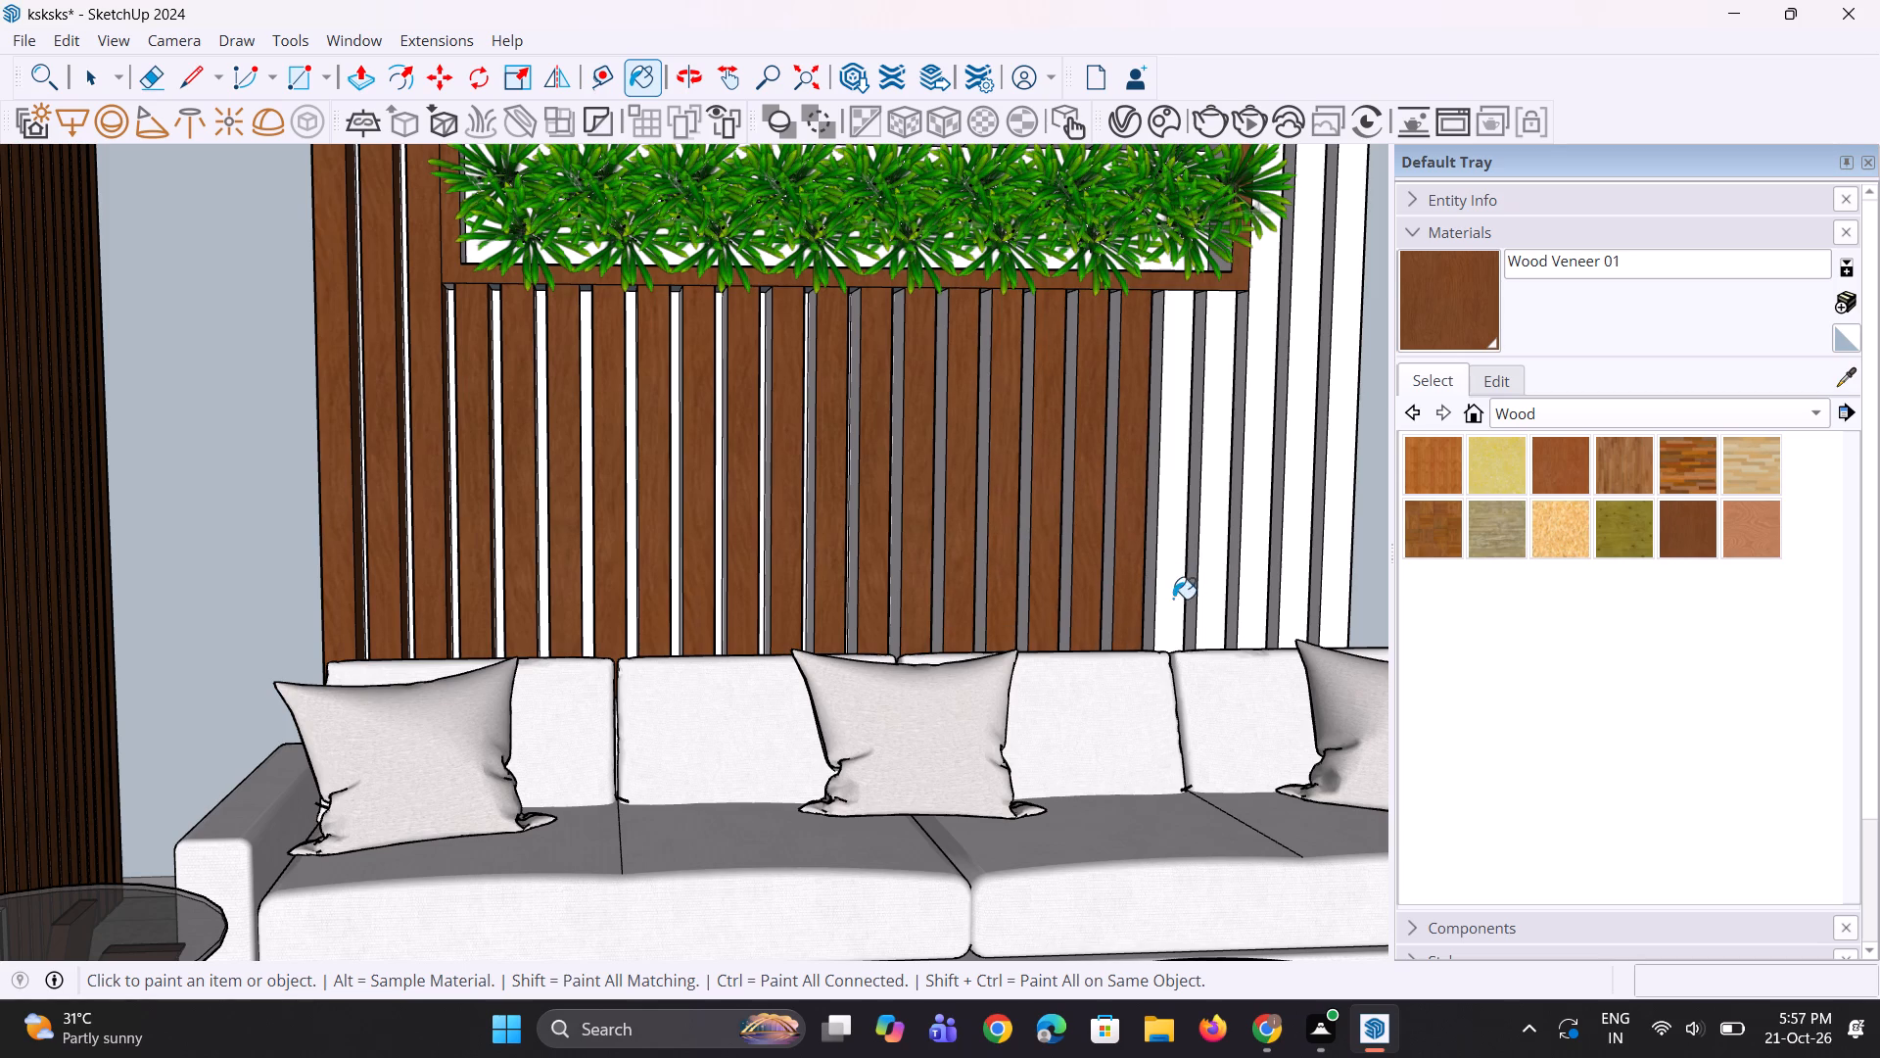
click(1168, 601)
click(1202, 606)
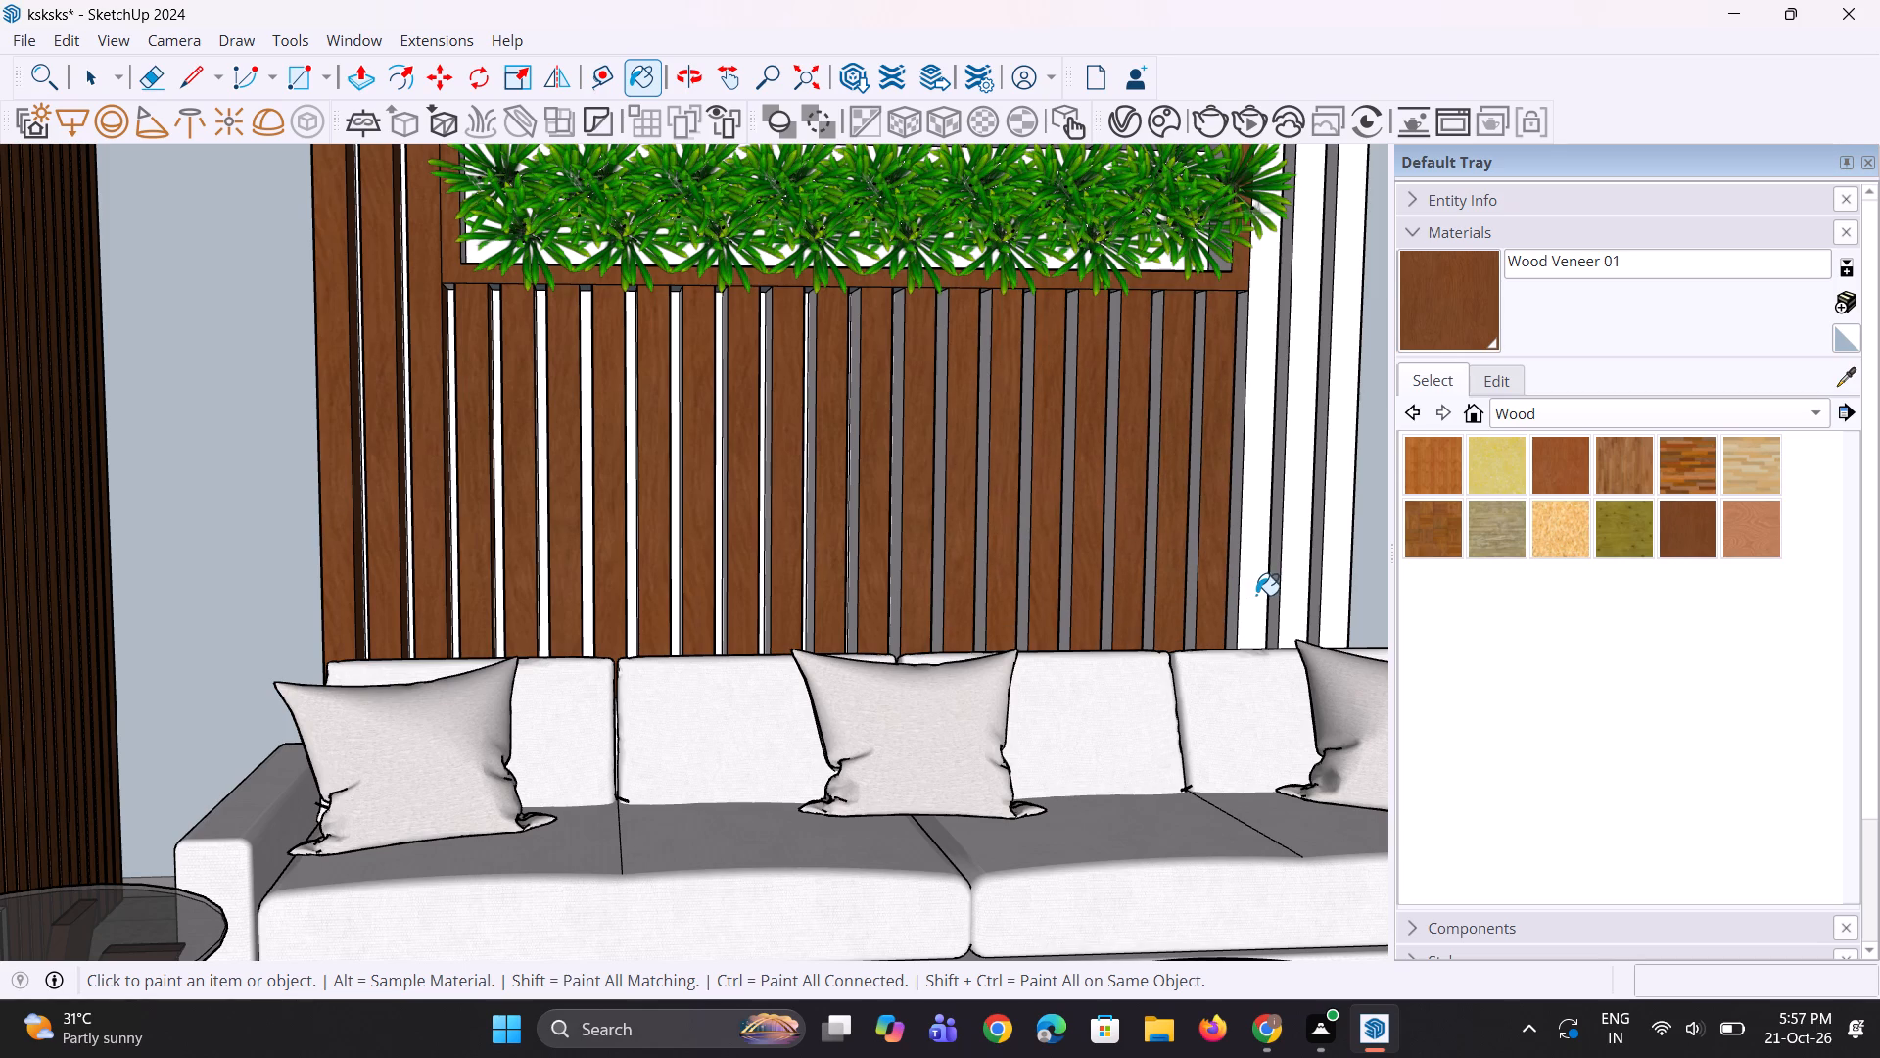
Paint the full-height slat fronts beyond the planter's far end with Wood Veneer 01.
click(1256, 595)
click(1285, 590)
click(1322, 585)
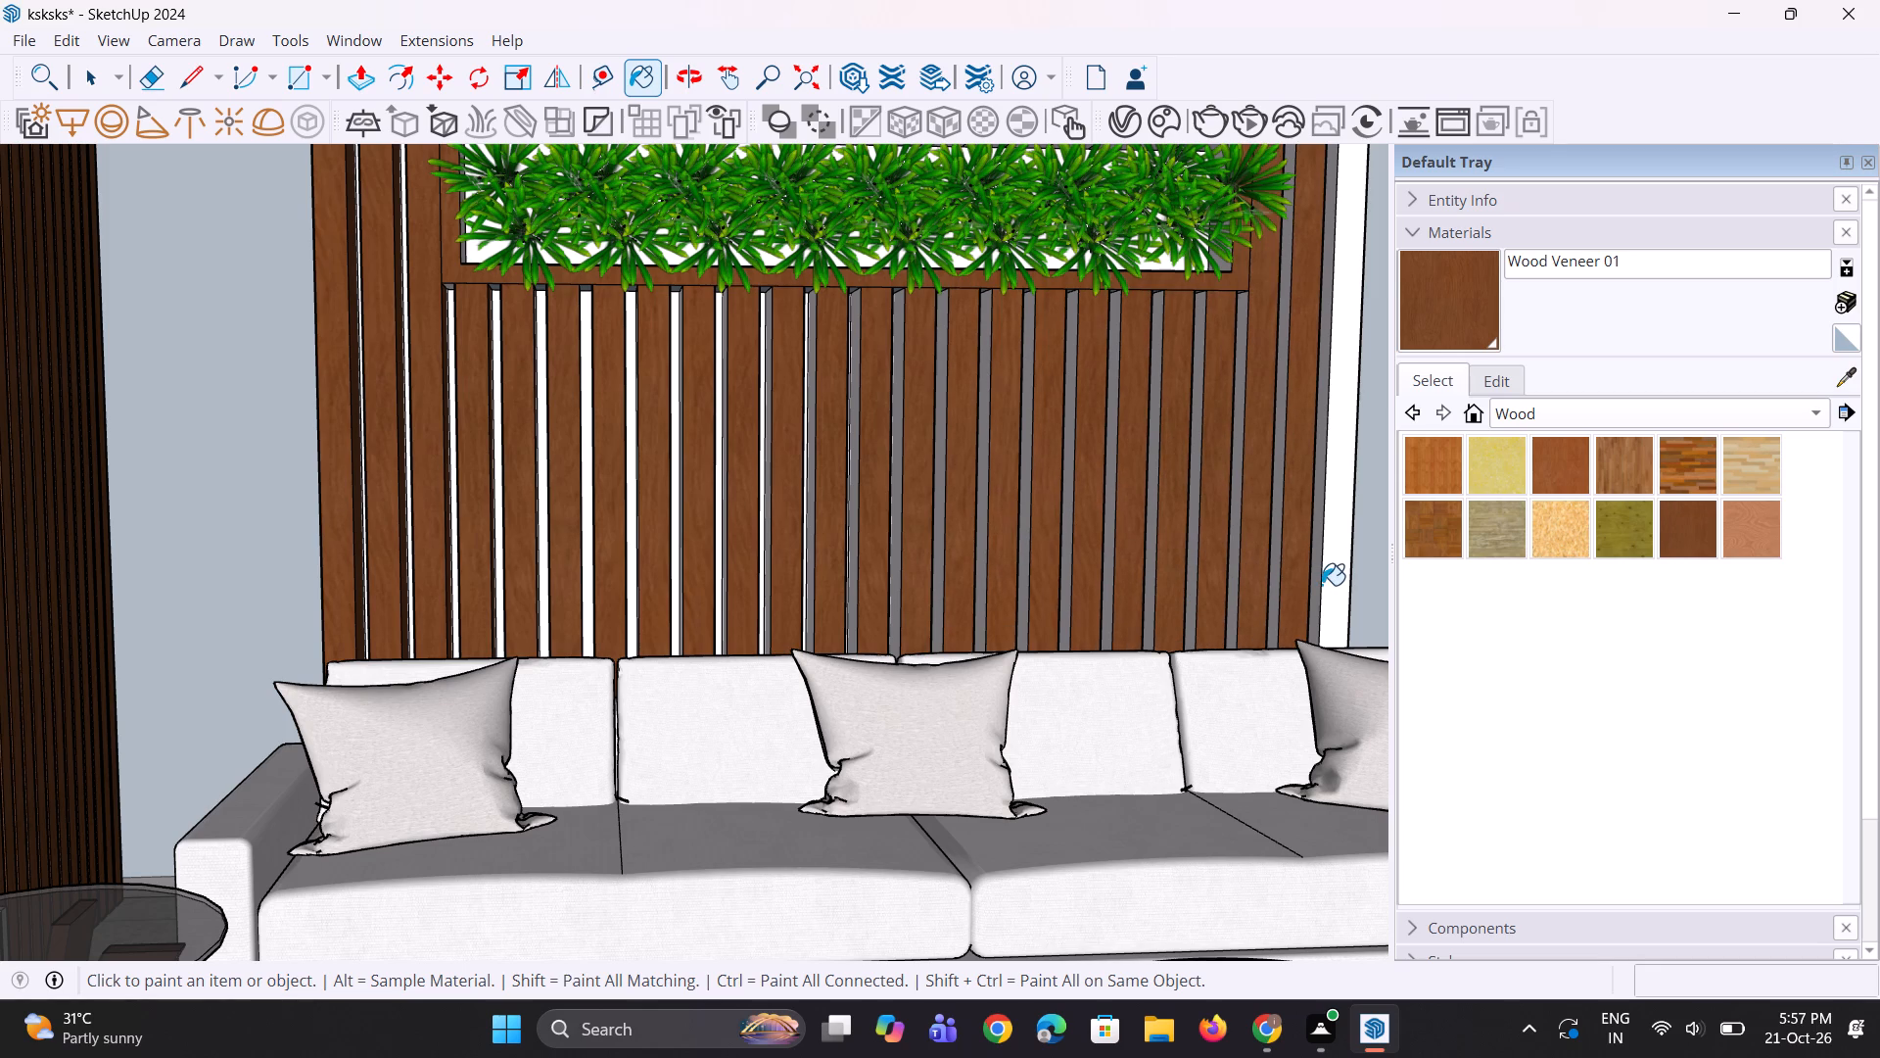
click(1347, 589)
Paint the six short slats above the planter nearest its far end with Wood Veneer 01.
scroll(994, 608, down, 11)
middle_drag(1082, 551, 878, 532)
scroll(1055, 387, up, 5)
scroll(1180, 363, up, 4)
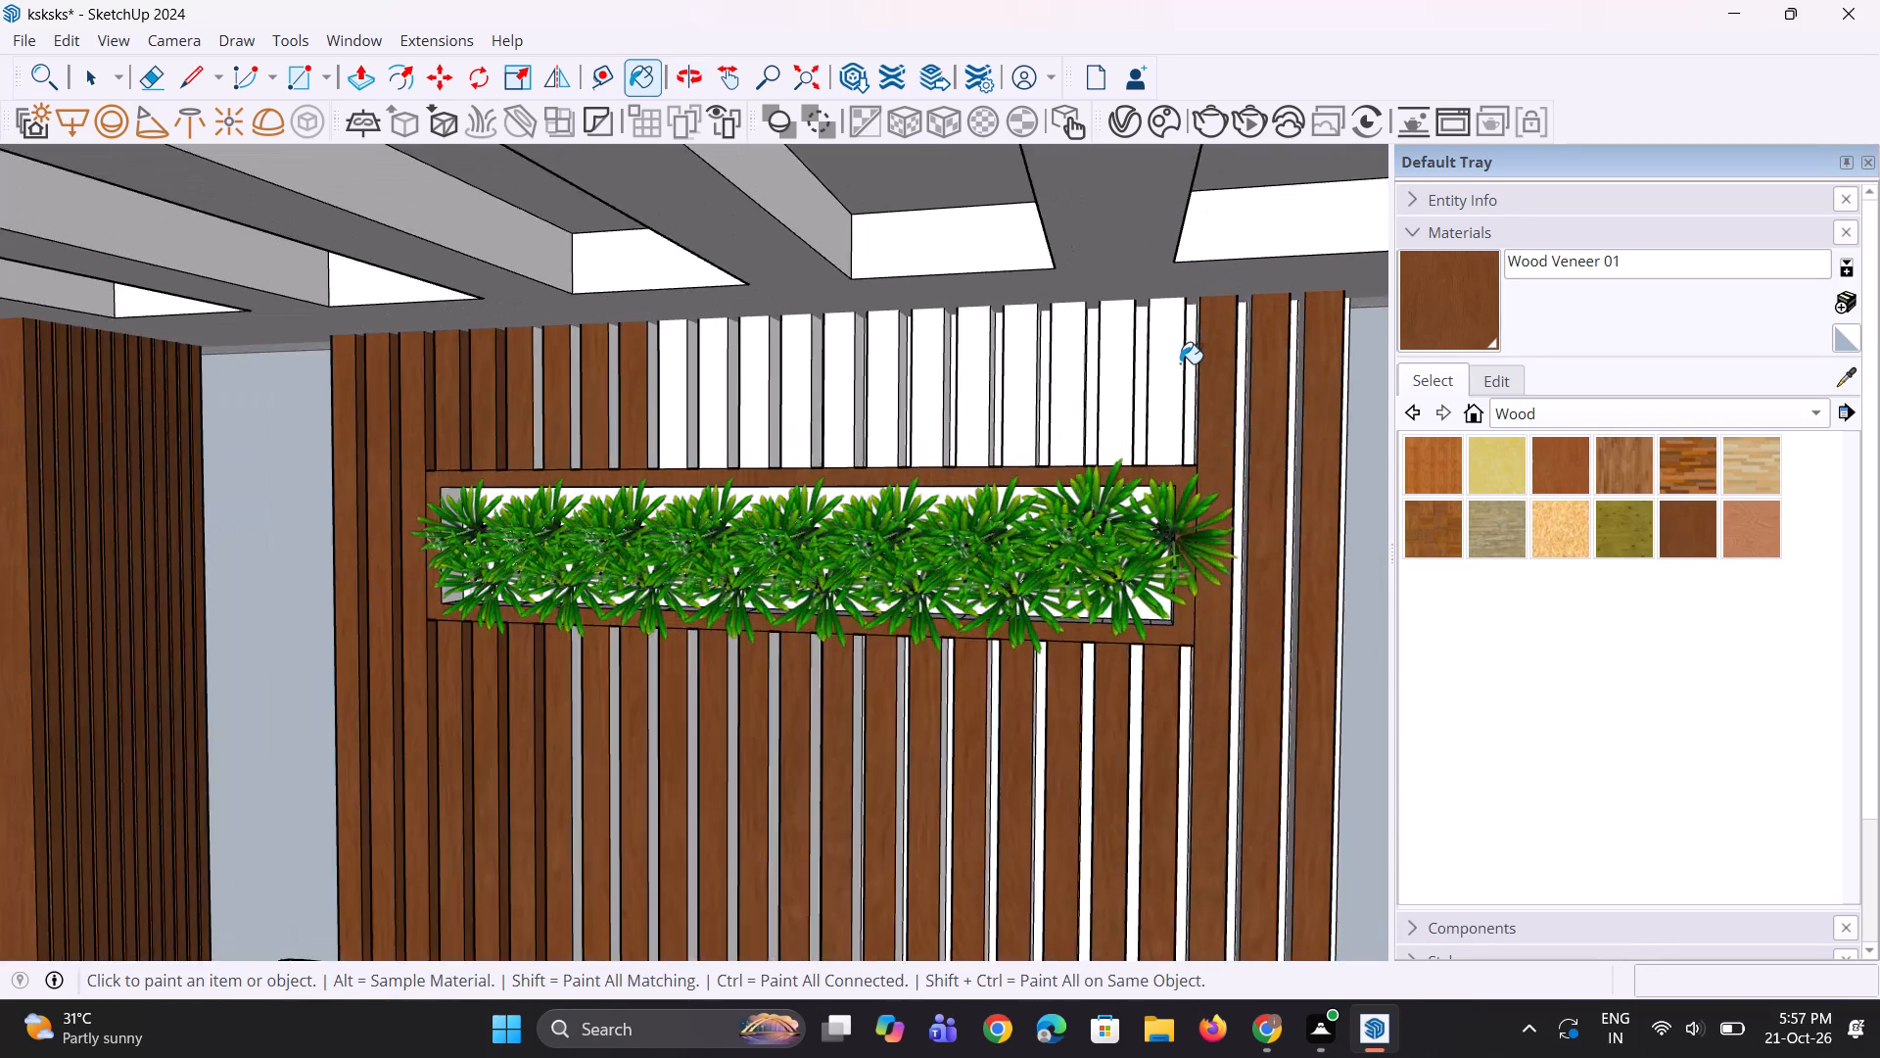
scroll(1180, 363, up, 3)
click(1173, 371)
click(1106, 434)
click(1040, 425)
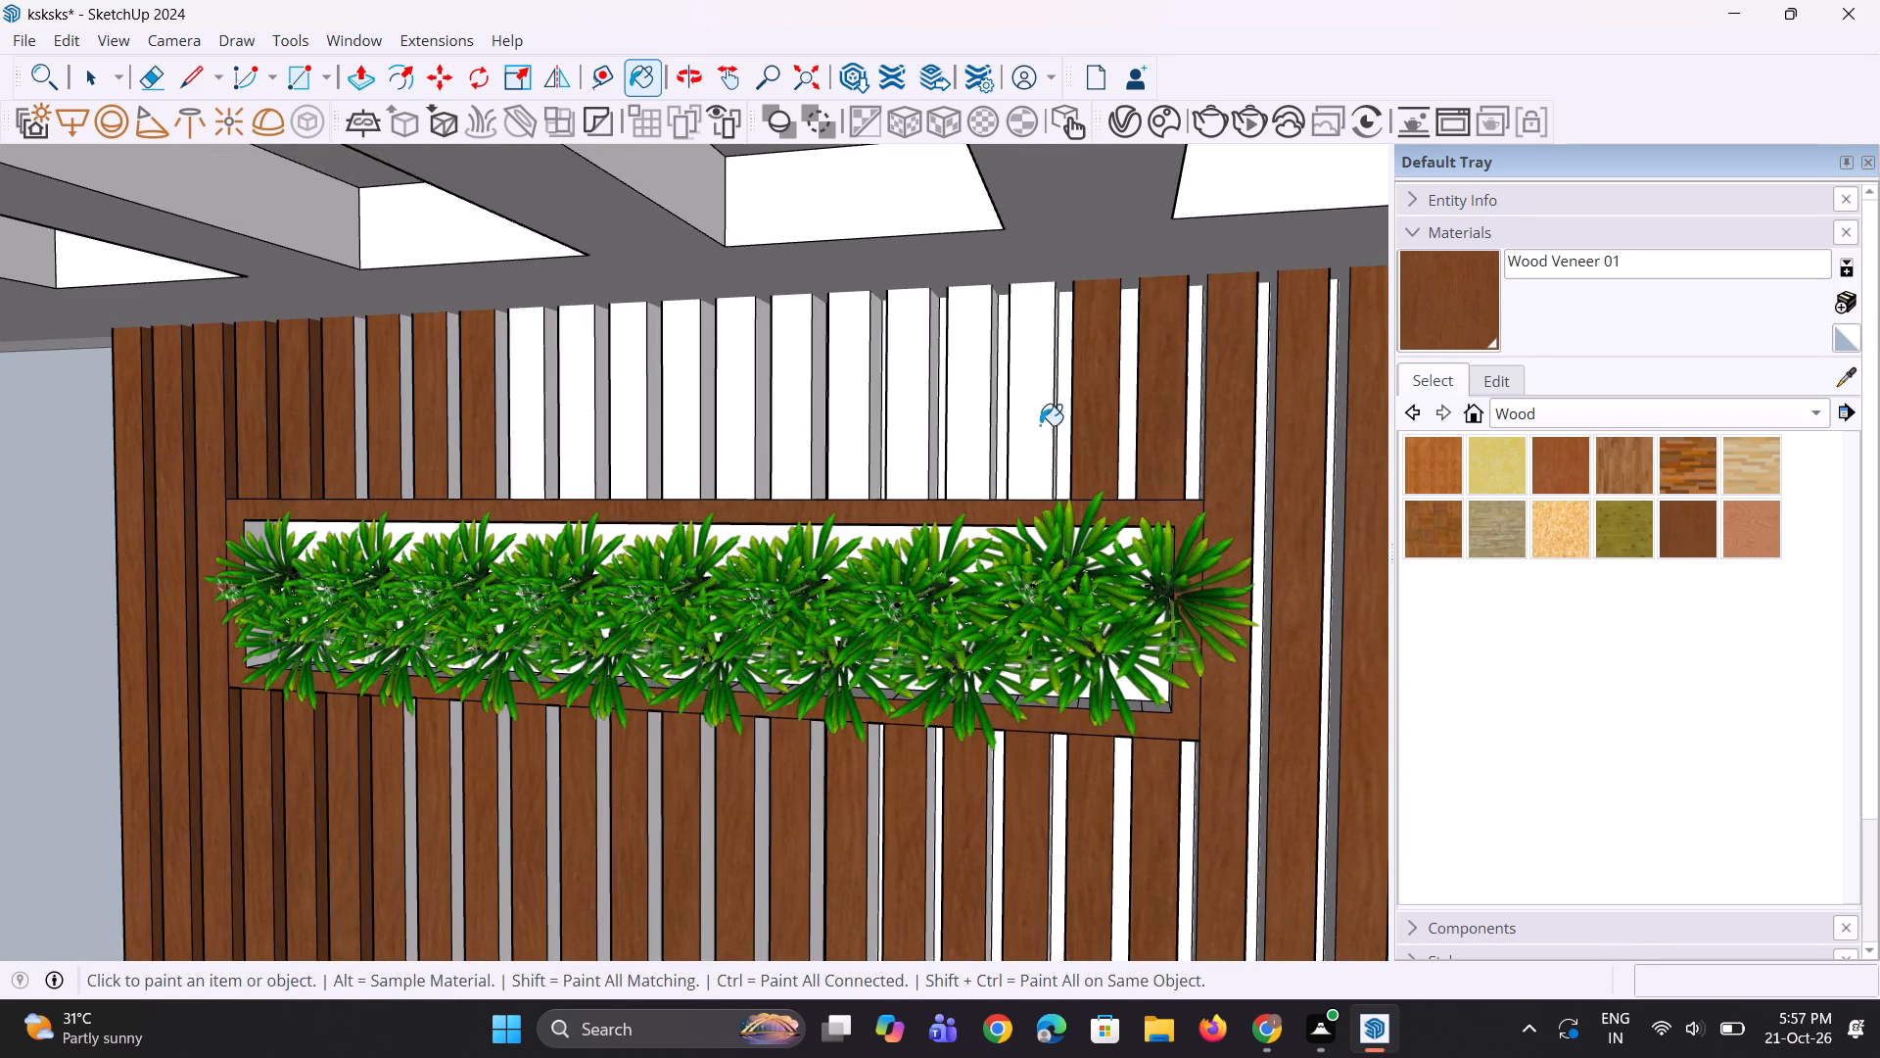
click(972, 449)
click(925, 459)
click(867, 482)
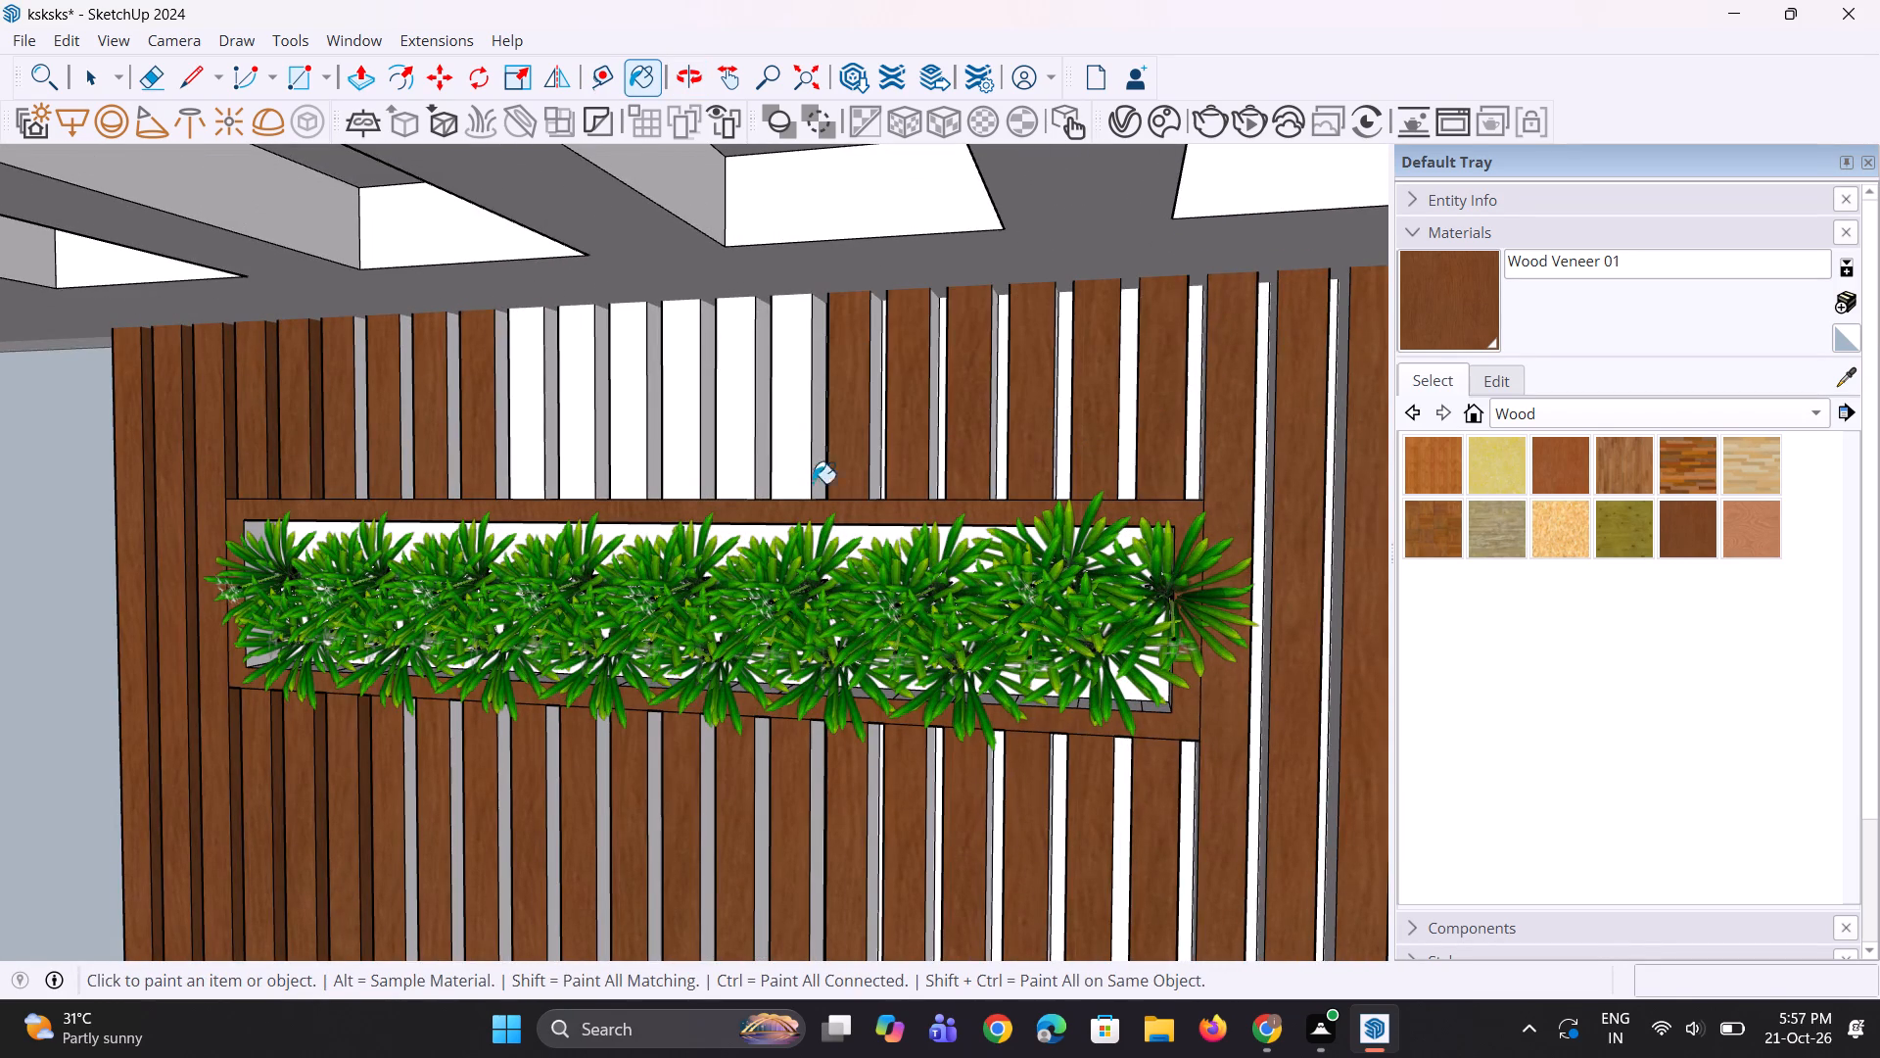
Paint the remaining six unpainted short slats above the planter with Wood Veneer 01.
click(789, 483)
click(748, 483)
click(668, 487)
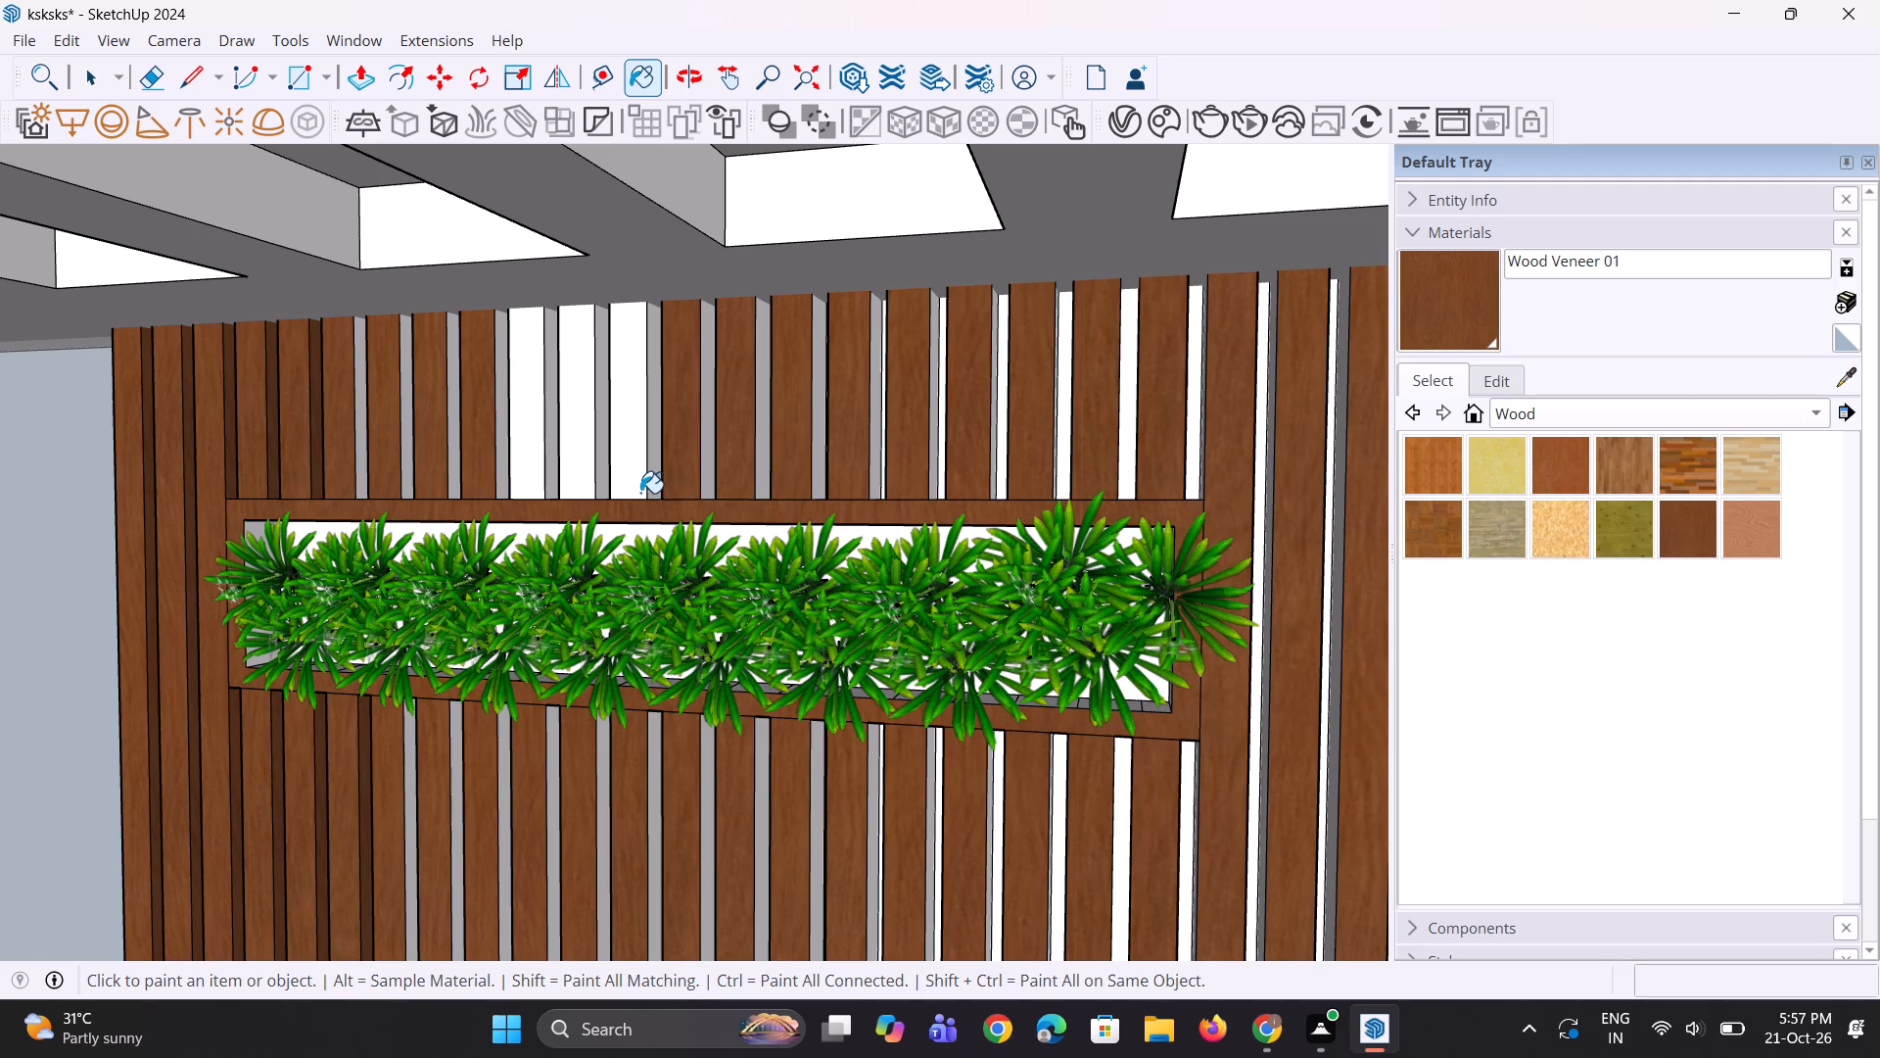
click(637, 492)
click(591, 485)
click(526, 477)
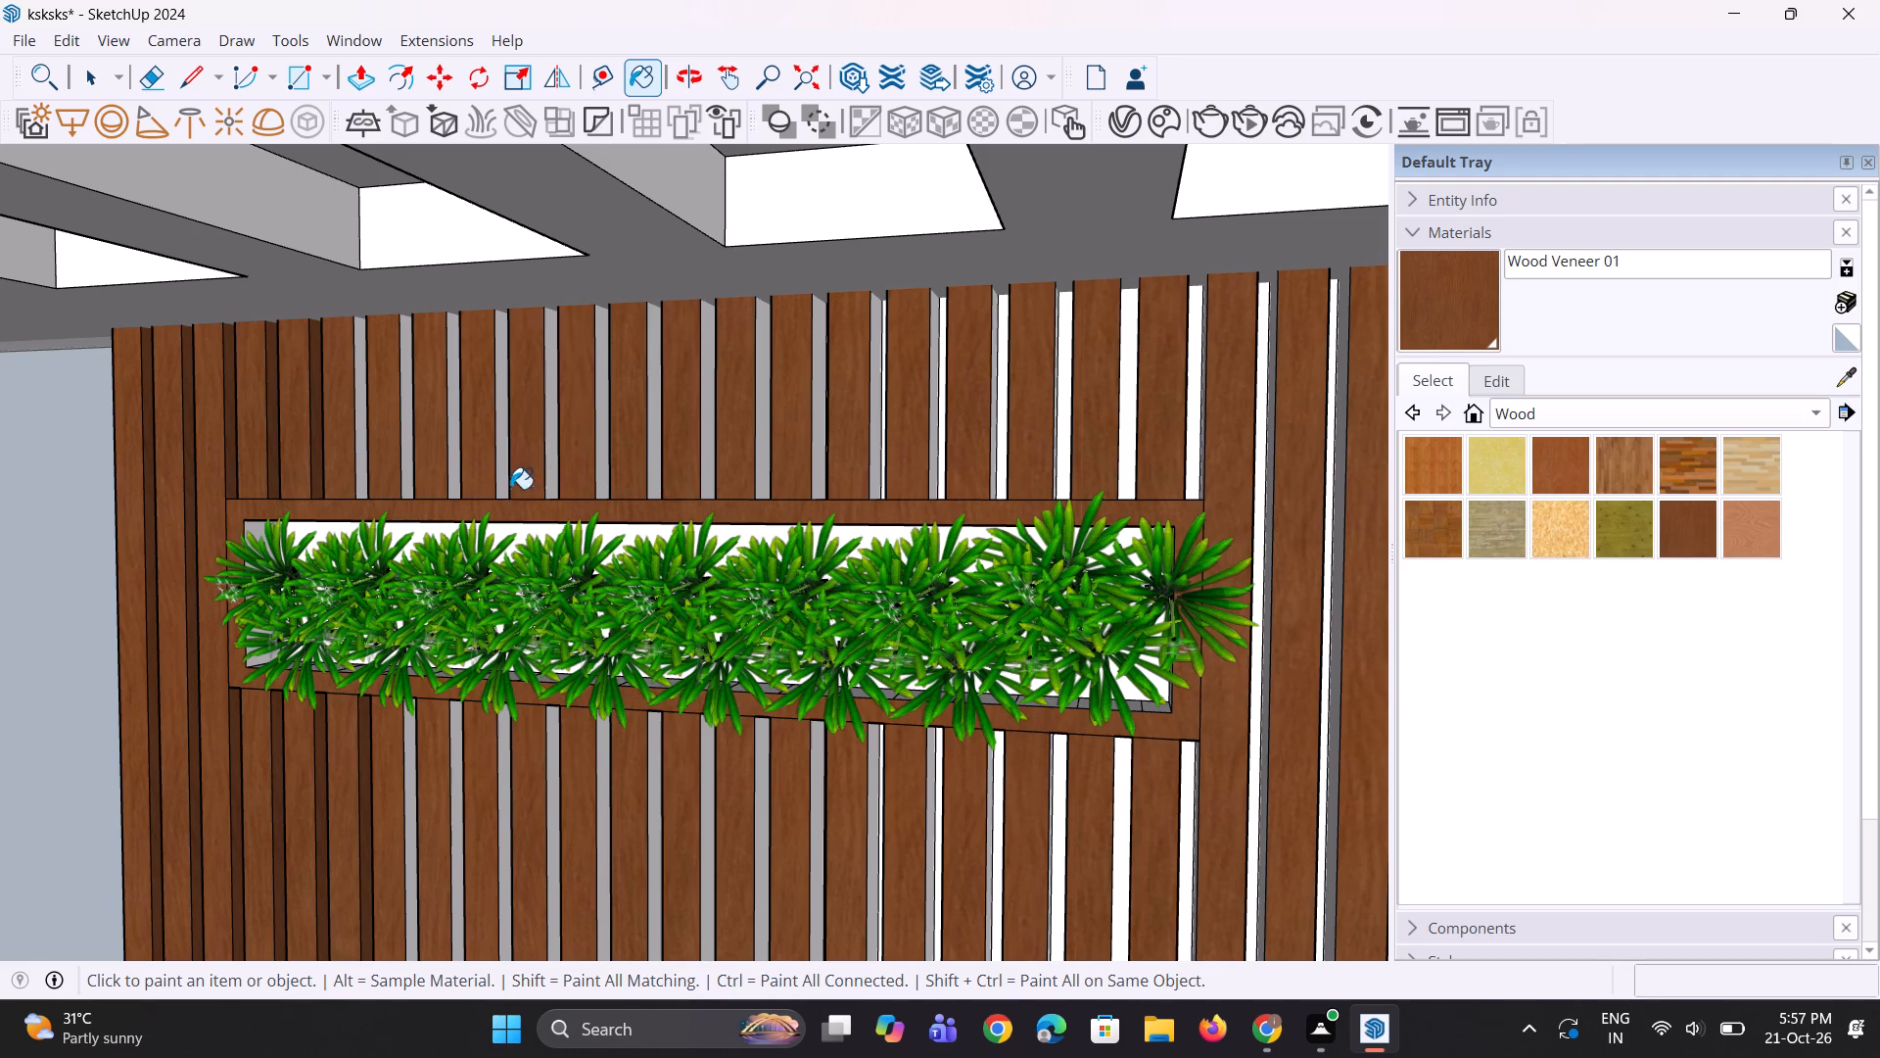
Paint the exposed side face of the last full-height slat at the back wall's far end with Wood Veneer 01.
middle_drag(507, 489, 387, 506)
scroll(387, 506, down, 5)
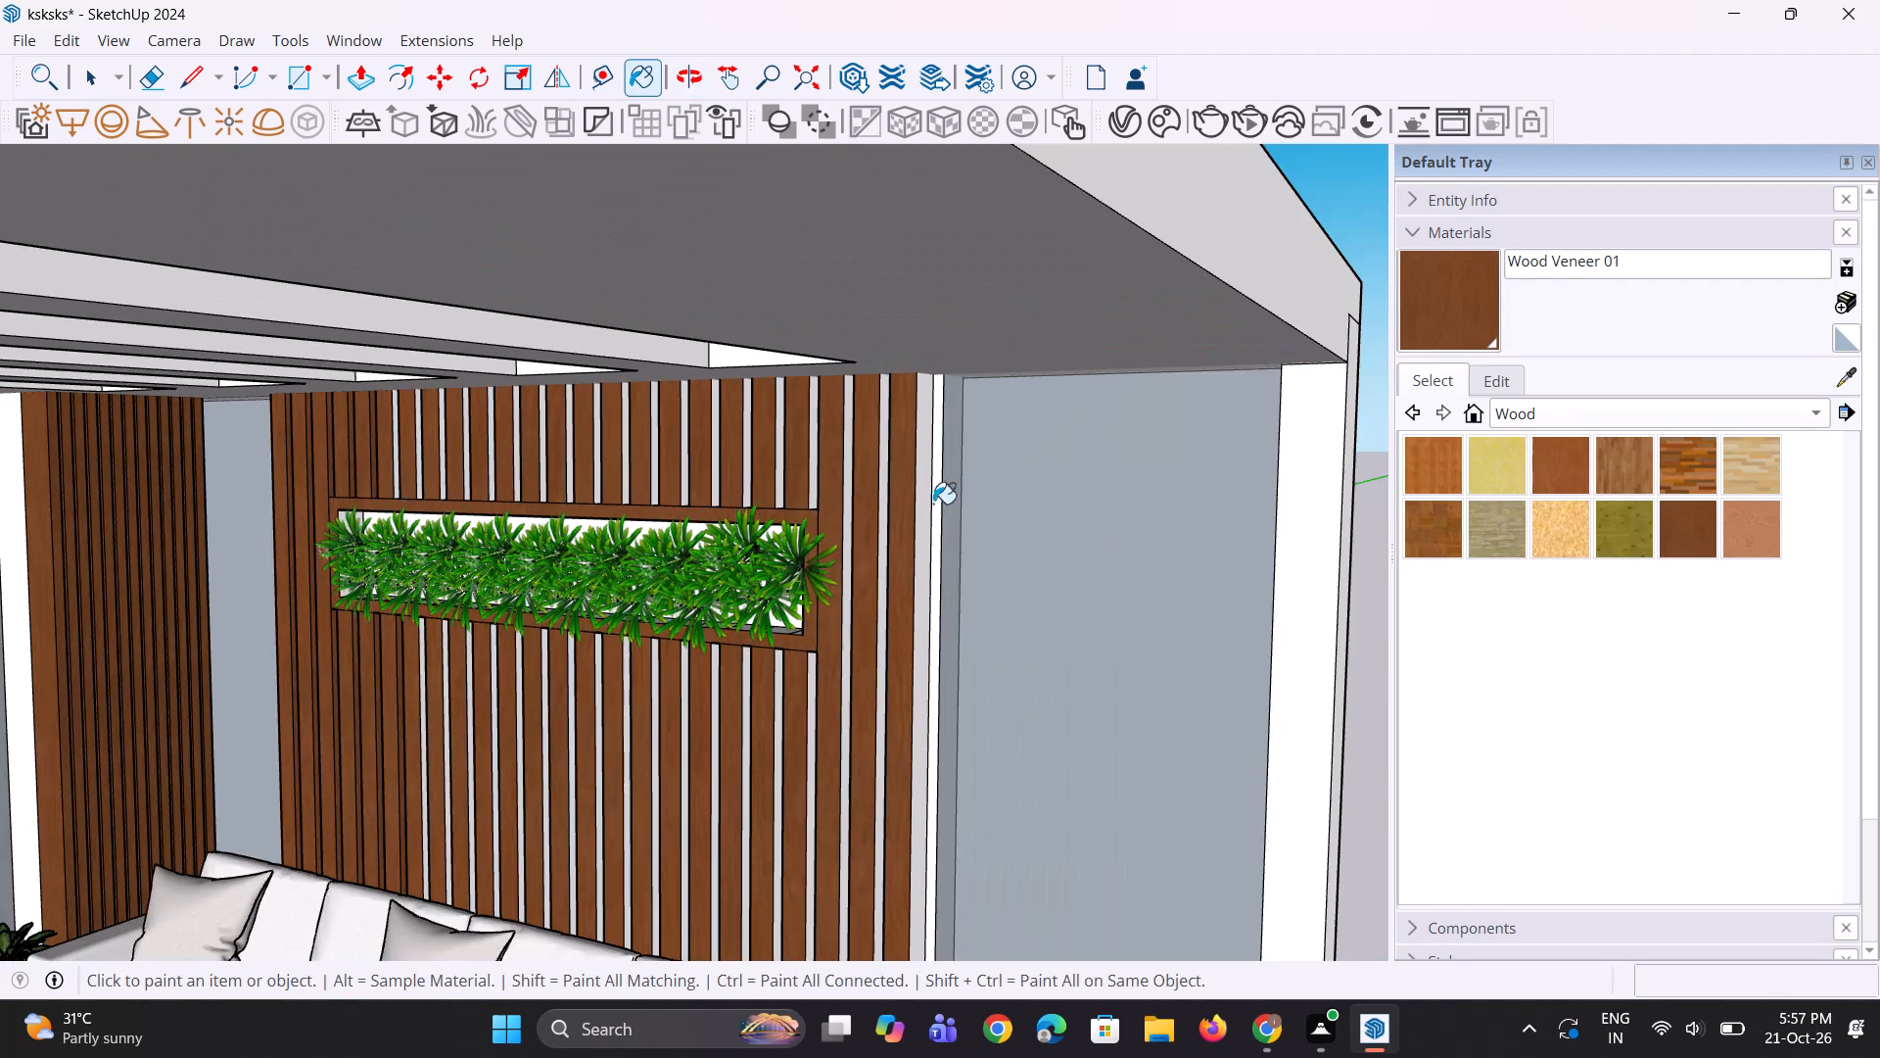
scroll(1009, 500, up, 3)
scroll(903, 484, up, 4)
click(899, 474)
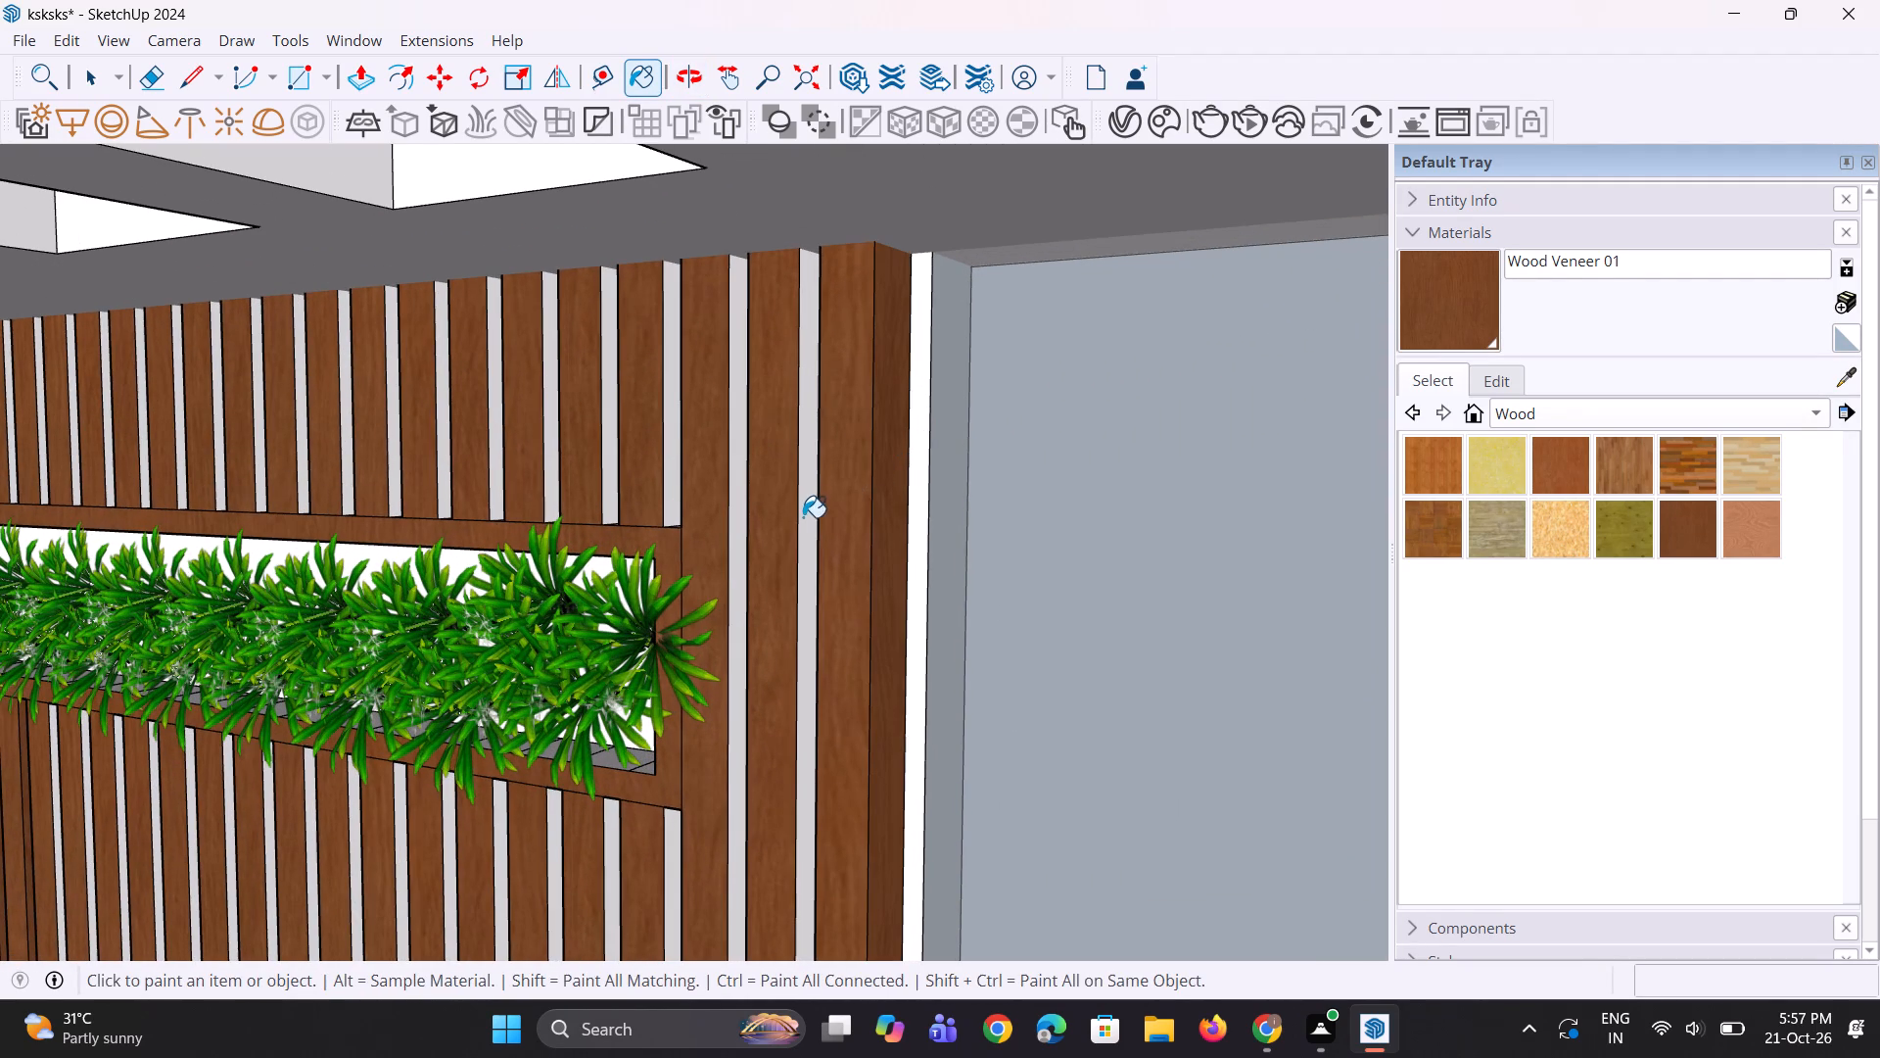
Paint the exposed side faces of the full-height slats beyond the planter's far end with Wood Veneer 01.
click(799, 521)
scroll(784, 529, up, 3)
click(808, 521)
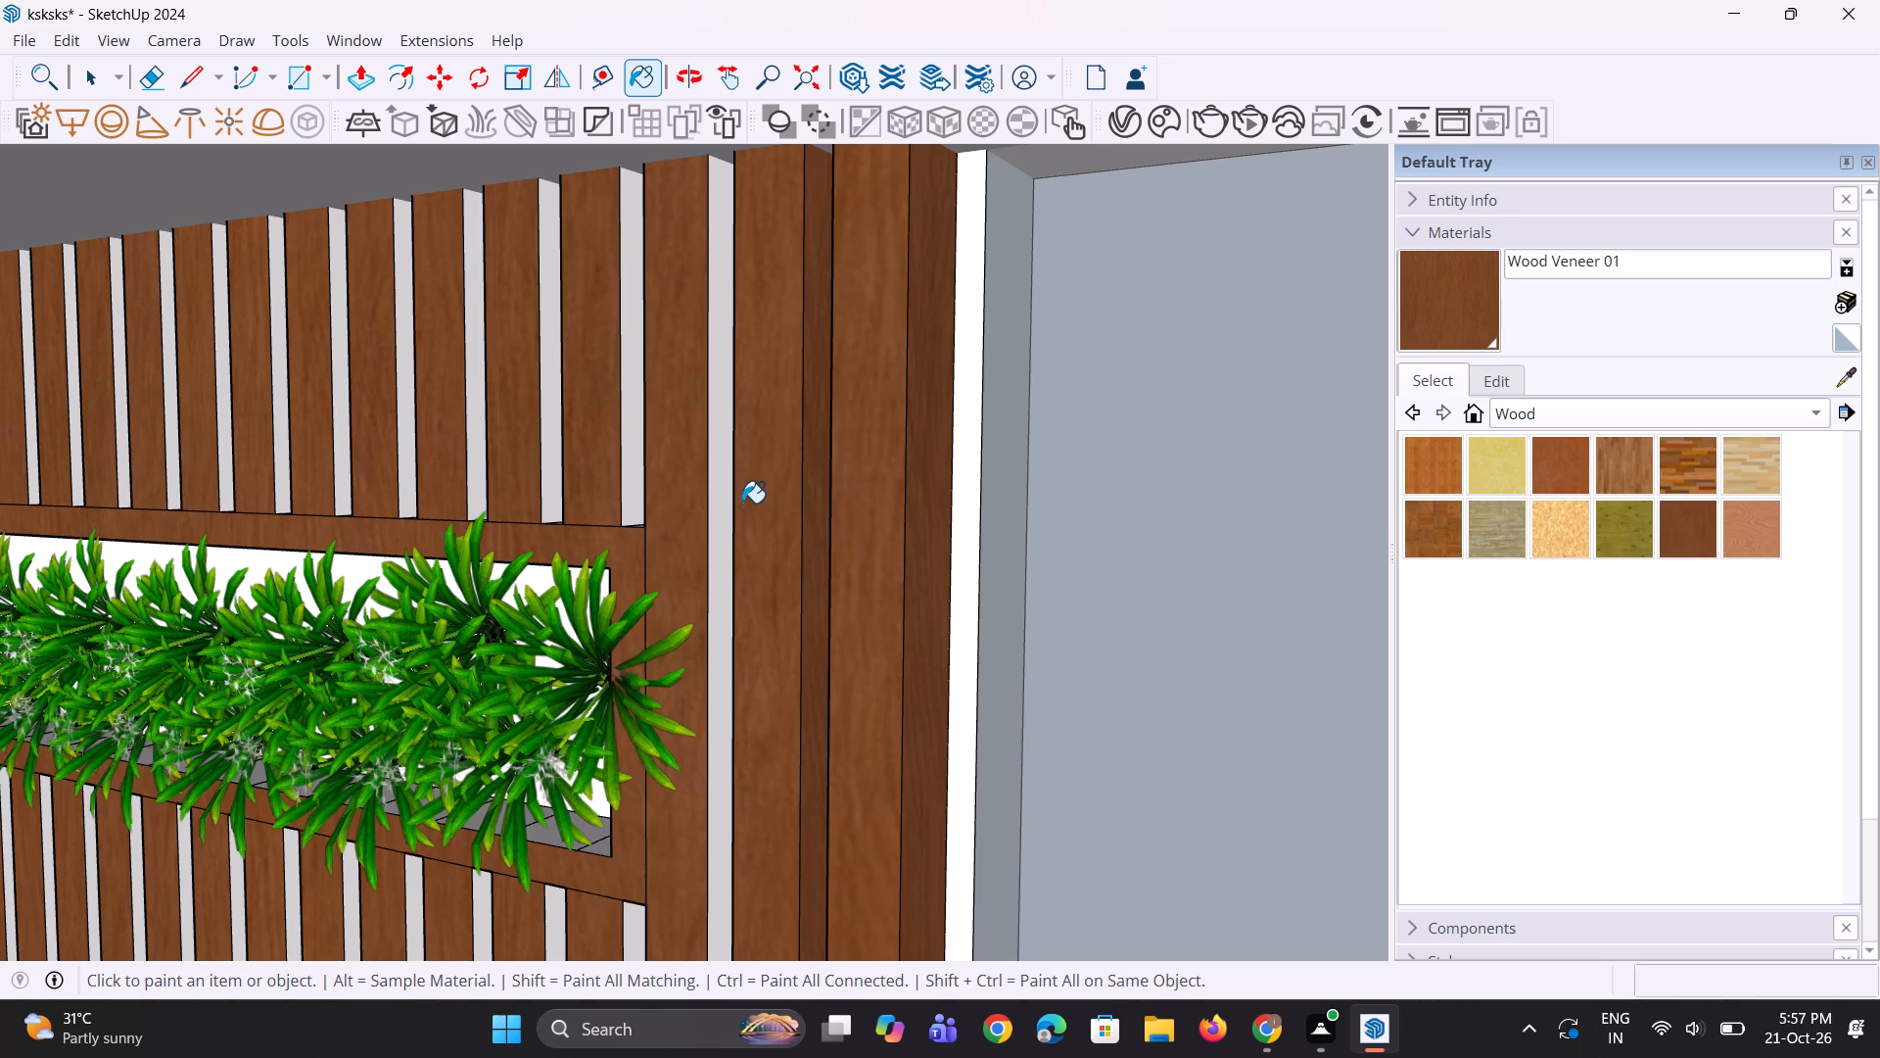
click(724, 498)
Paint the exposed side faces of the six short slats above the planter nearest its far end with Wood Veneer 01.
click(639, 474)
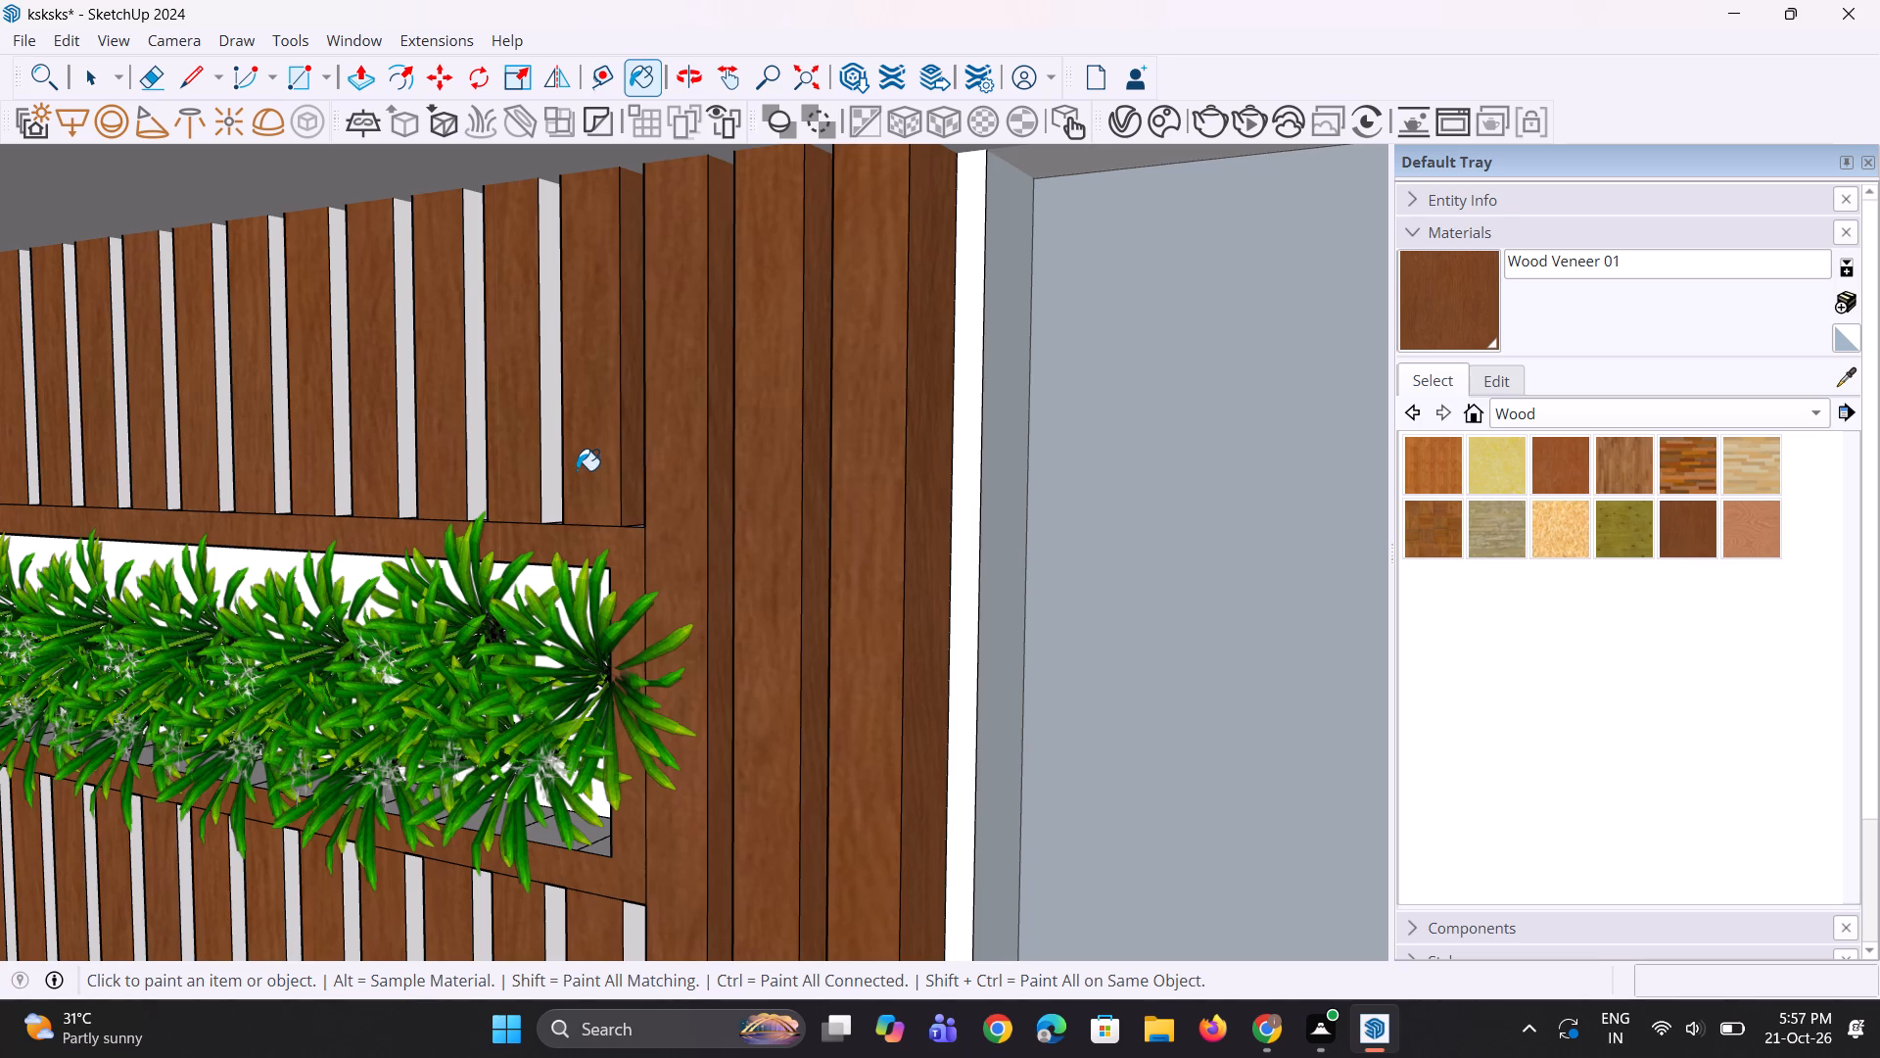
click(555, 470)
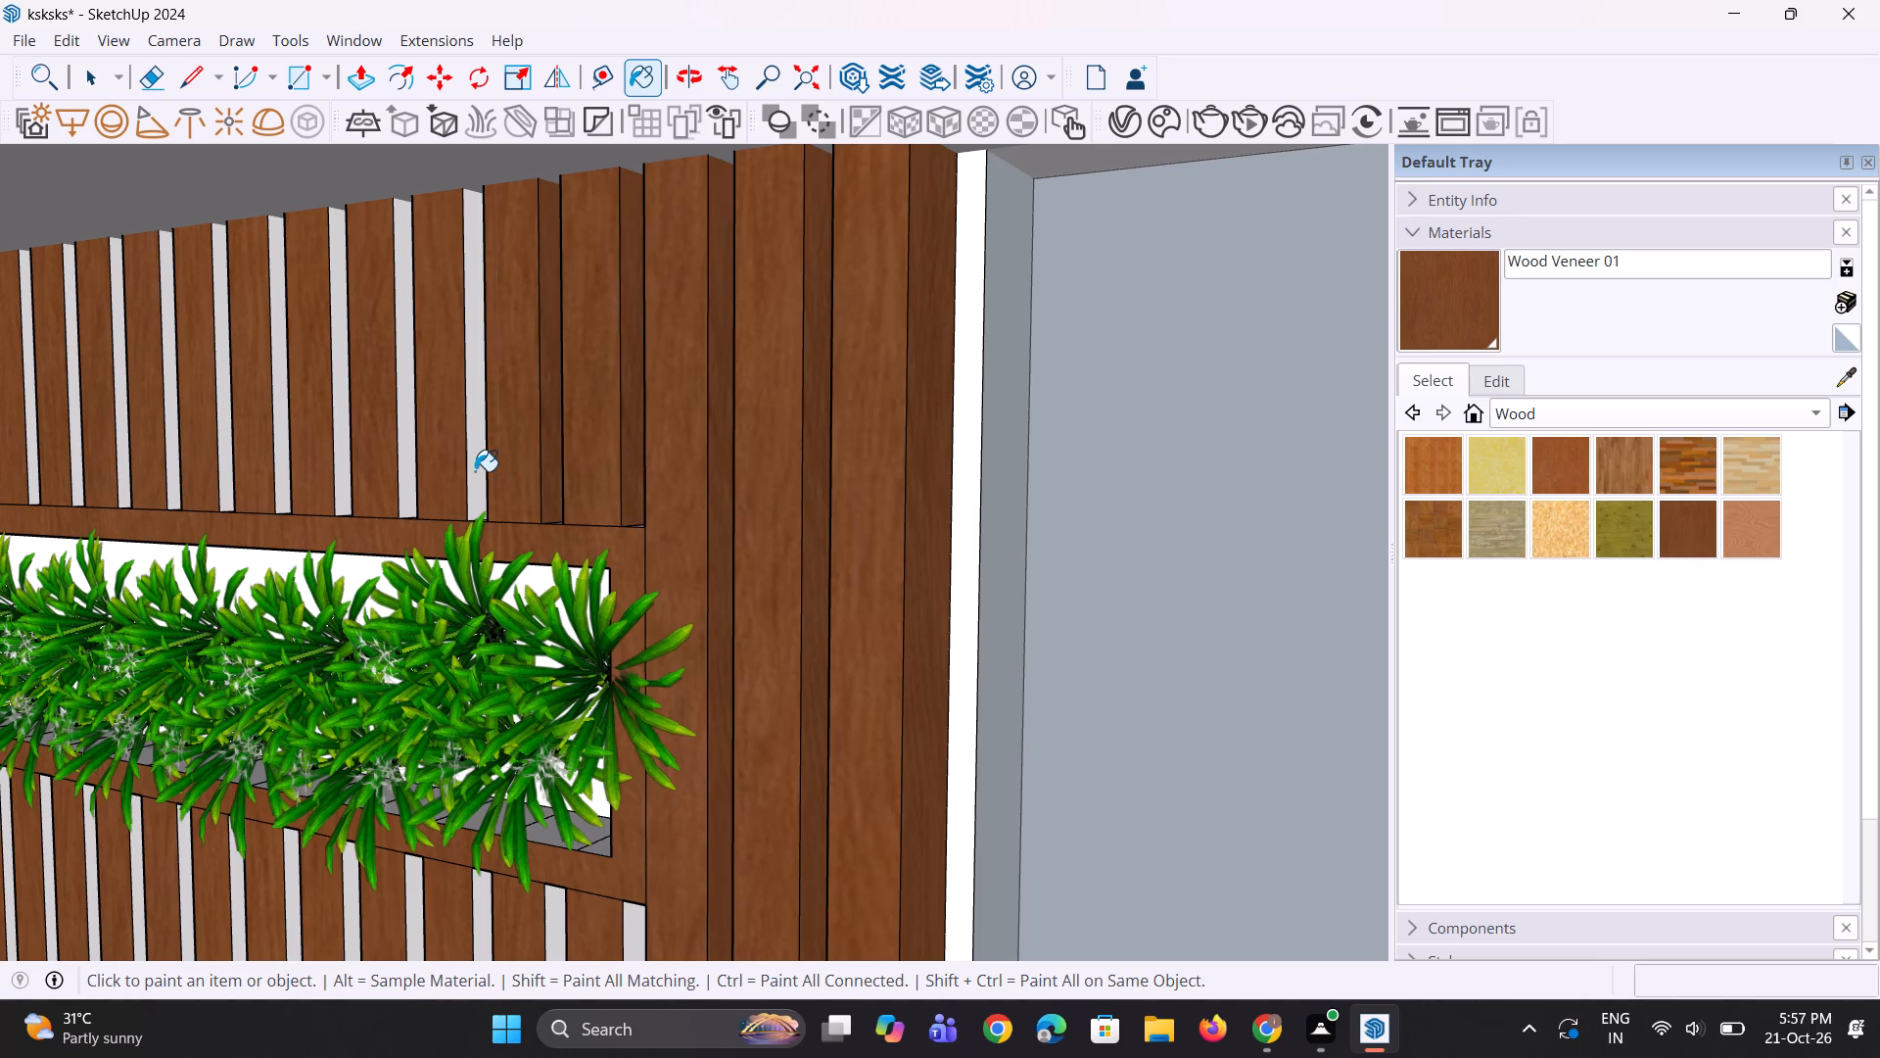
click(475, 471)
click(406, 485)
scroll(672, 549, down, 5)
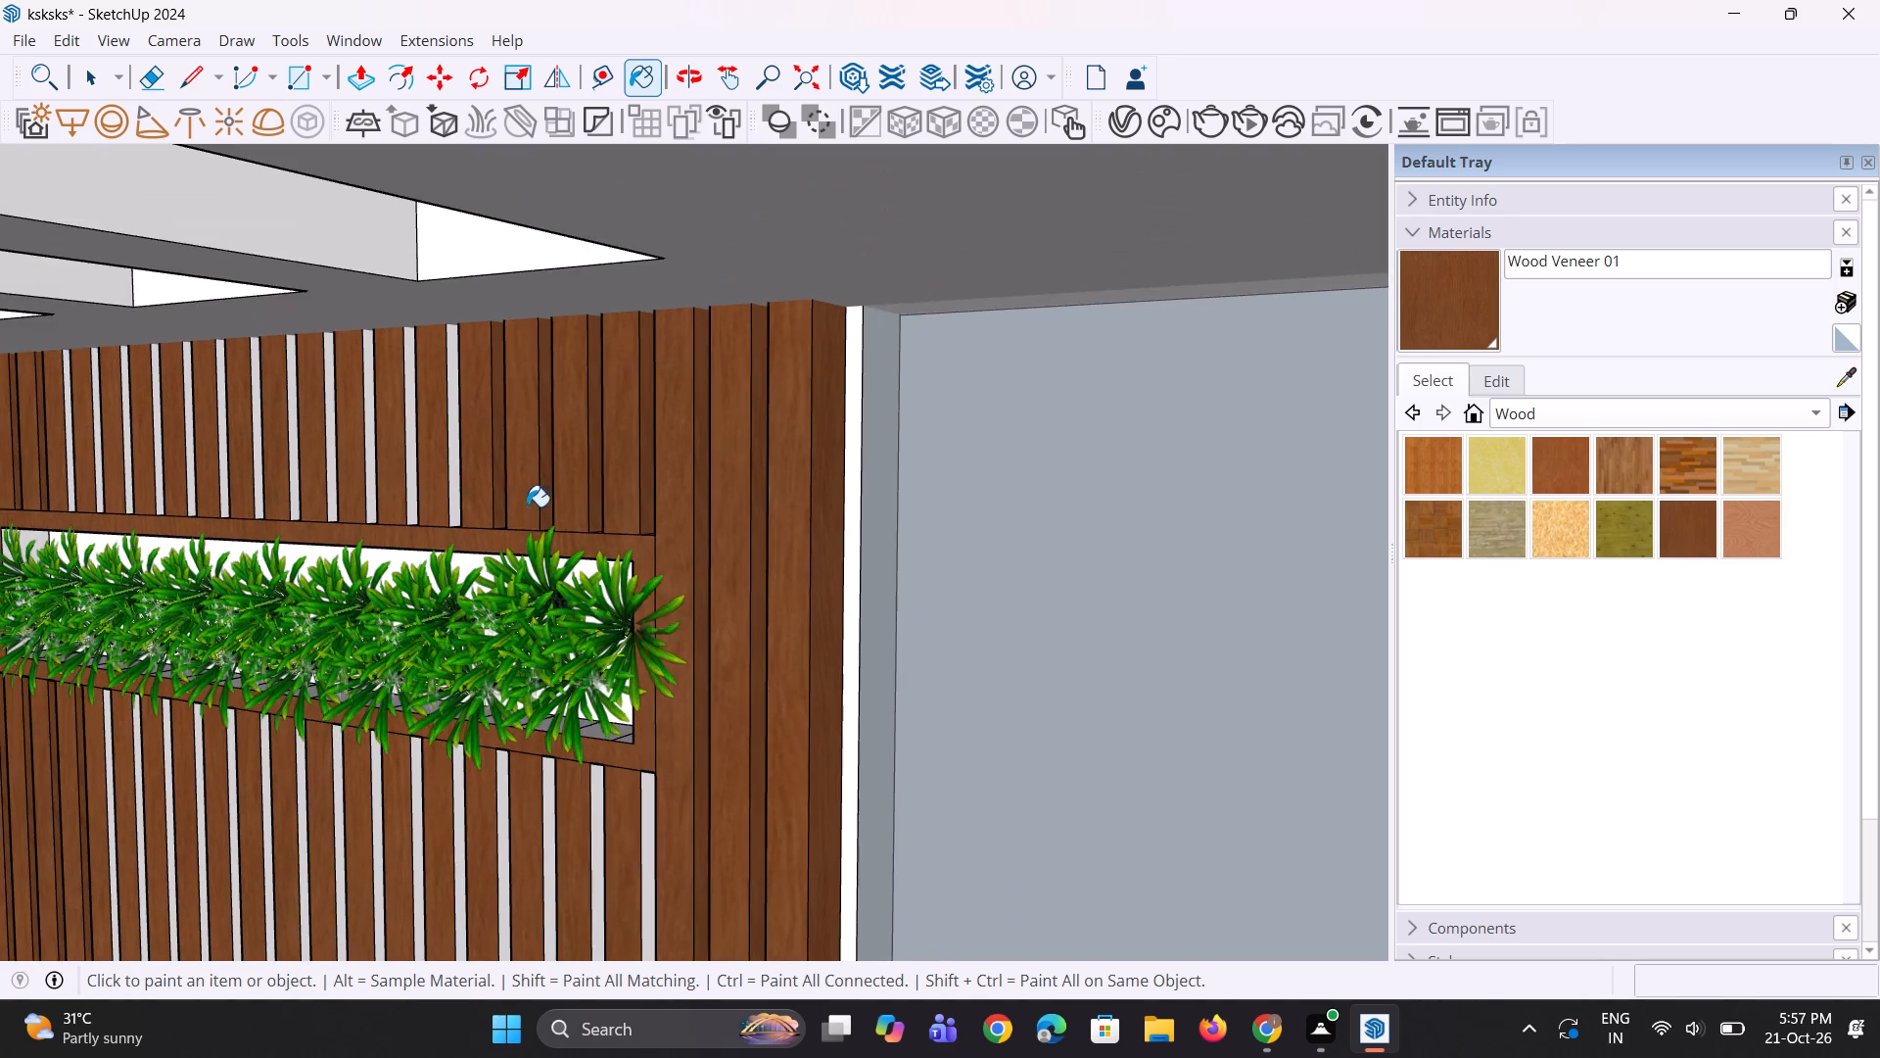
scroll(520, 505, up, 5)
click(421, 486)
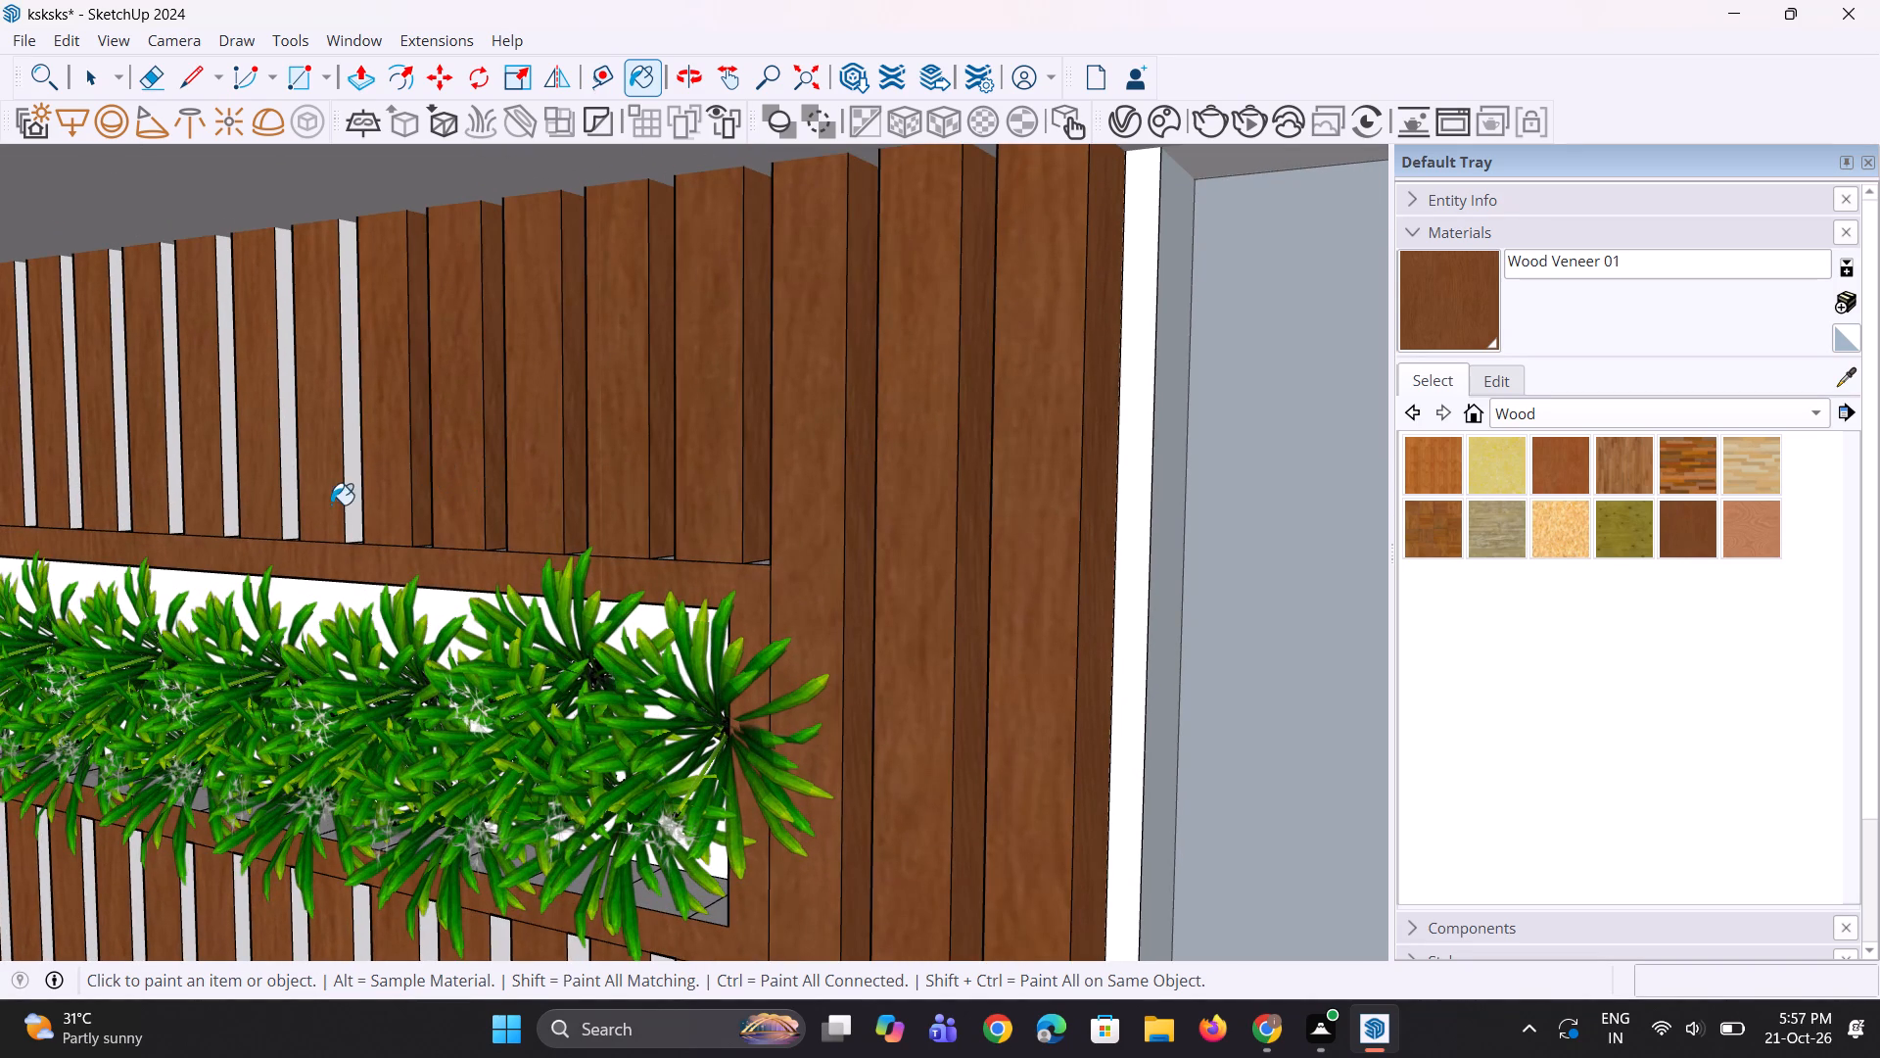
click(359, 507)
Paint the exposed side faces of the ten remaining unpainted short slats above the planter with Wood Veneer 01.
scroll(754, 554, down, 4)
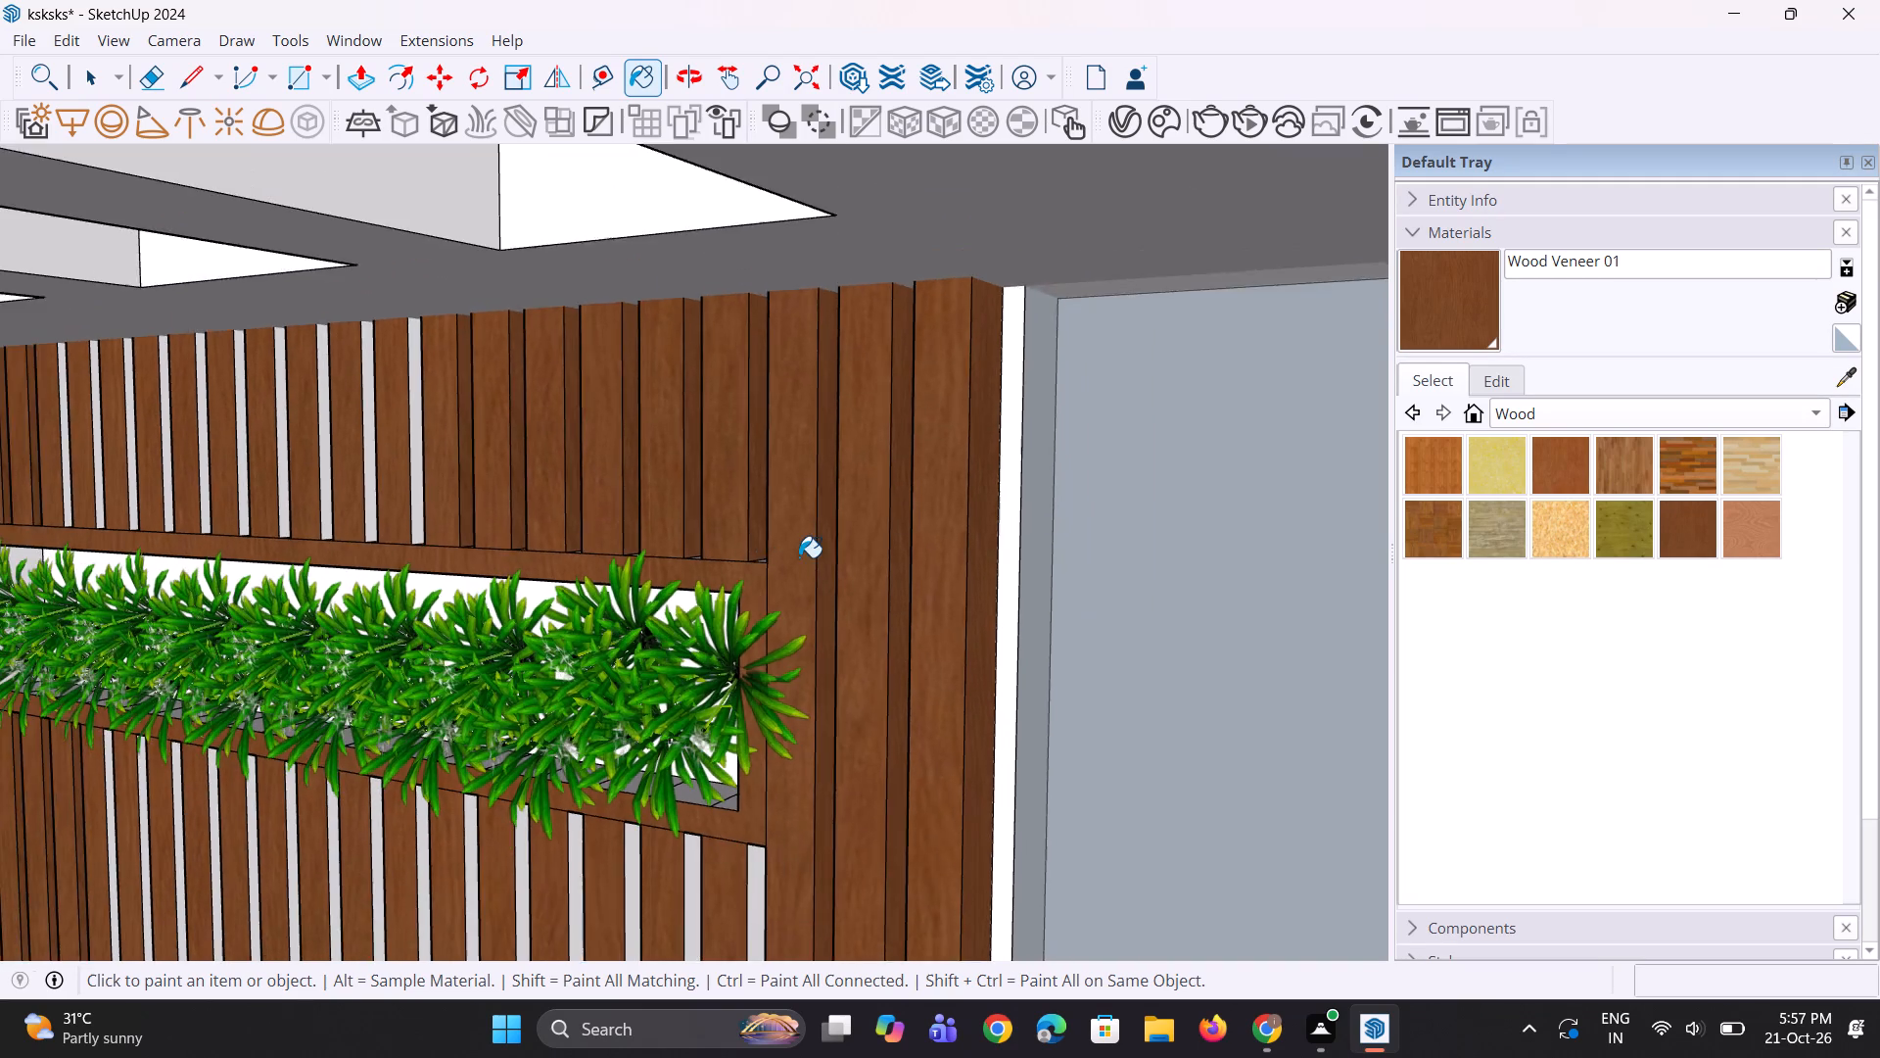
scroll(799, 557, down, 5)
scroll(305, 503, up, 7)
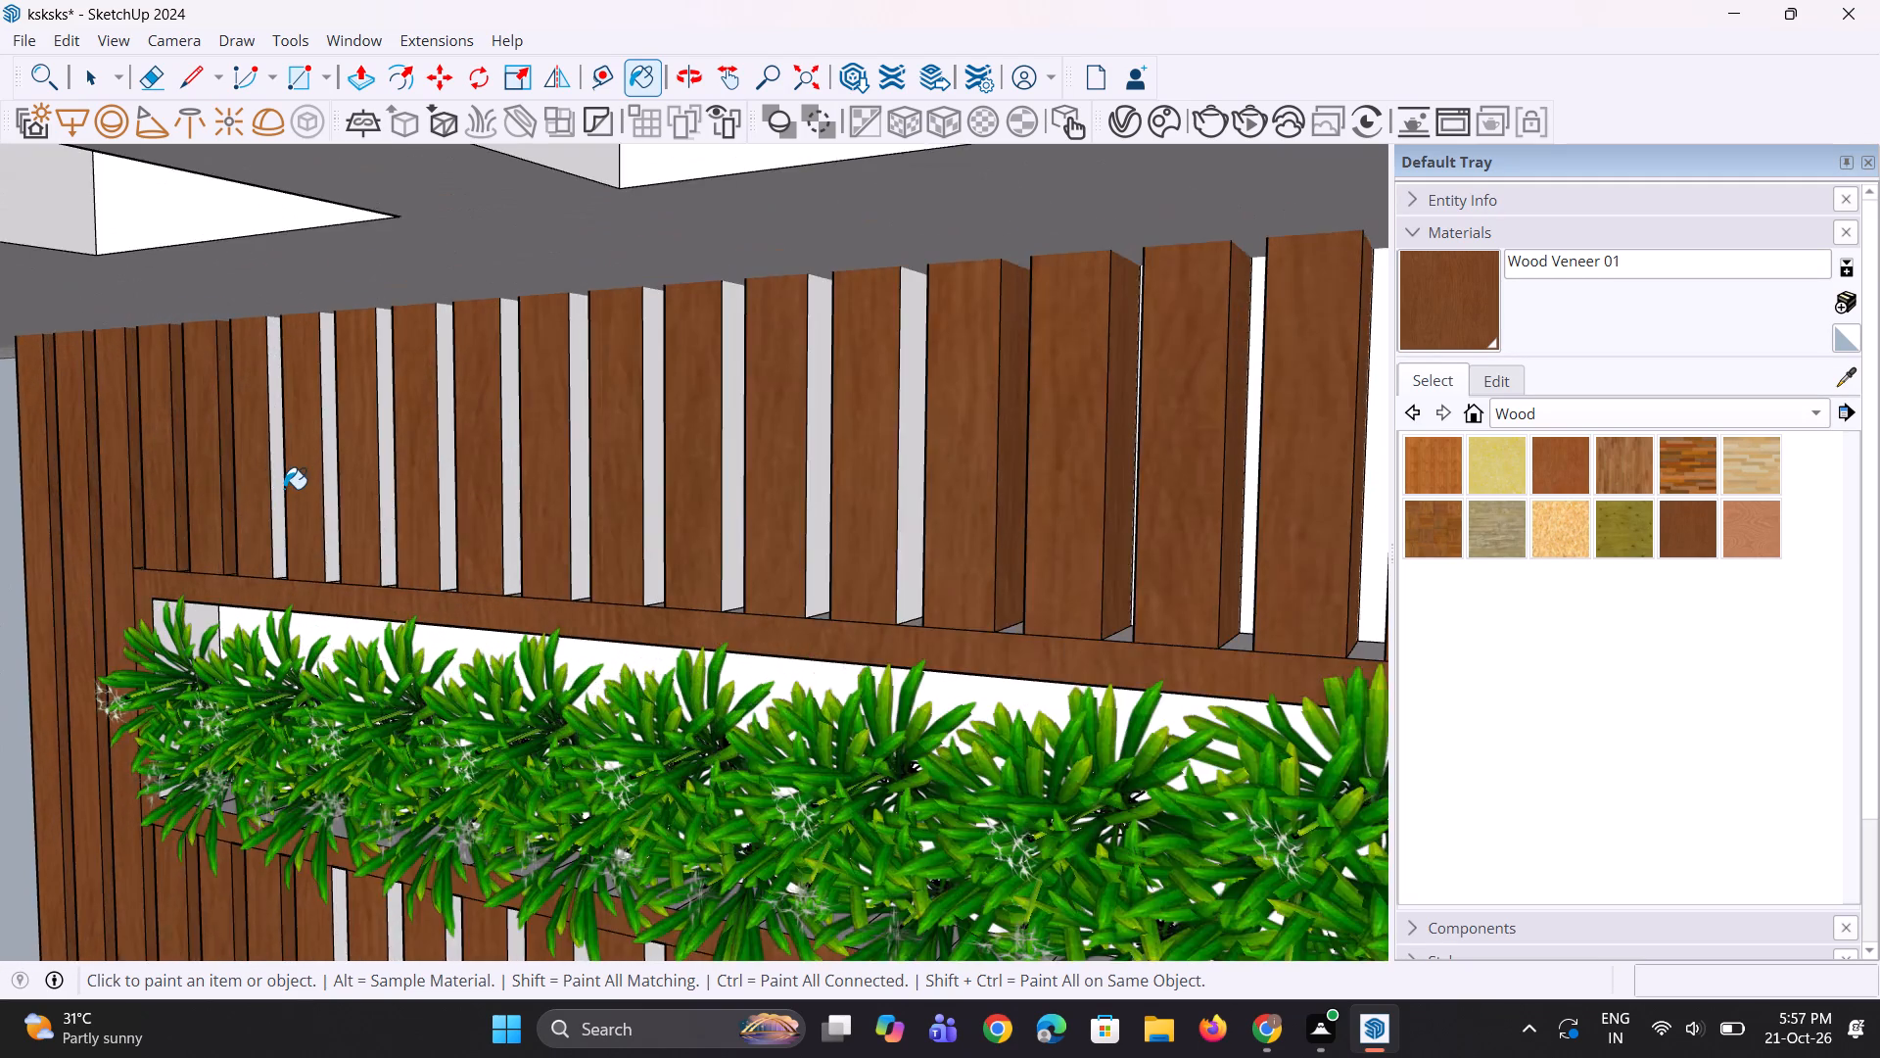
scroll(284, 489, up, 2)
click(283, 488)
click(338, 489)
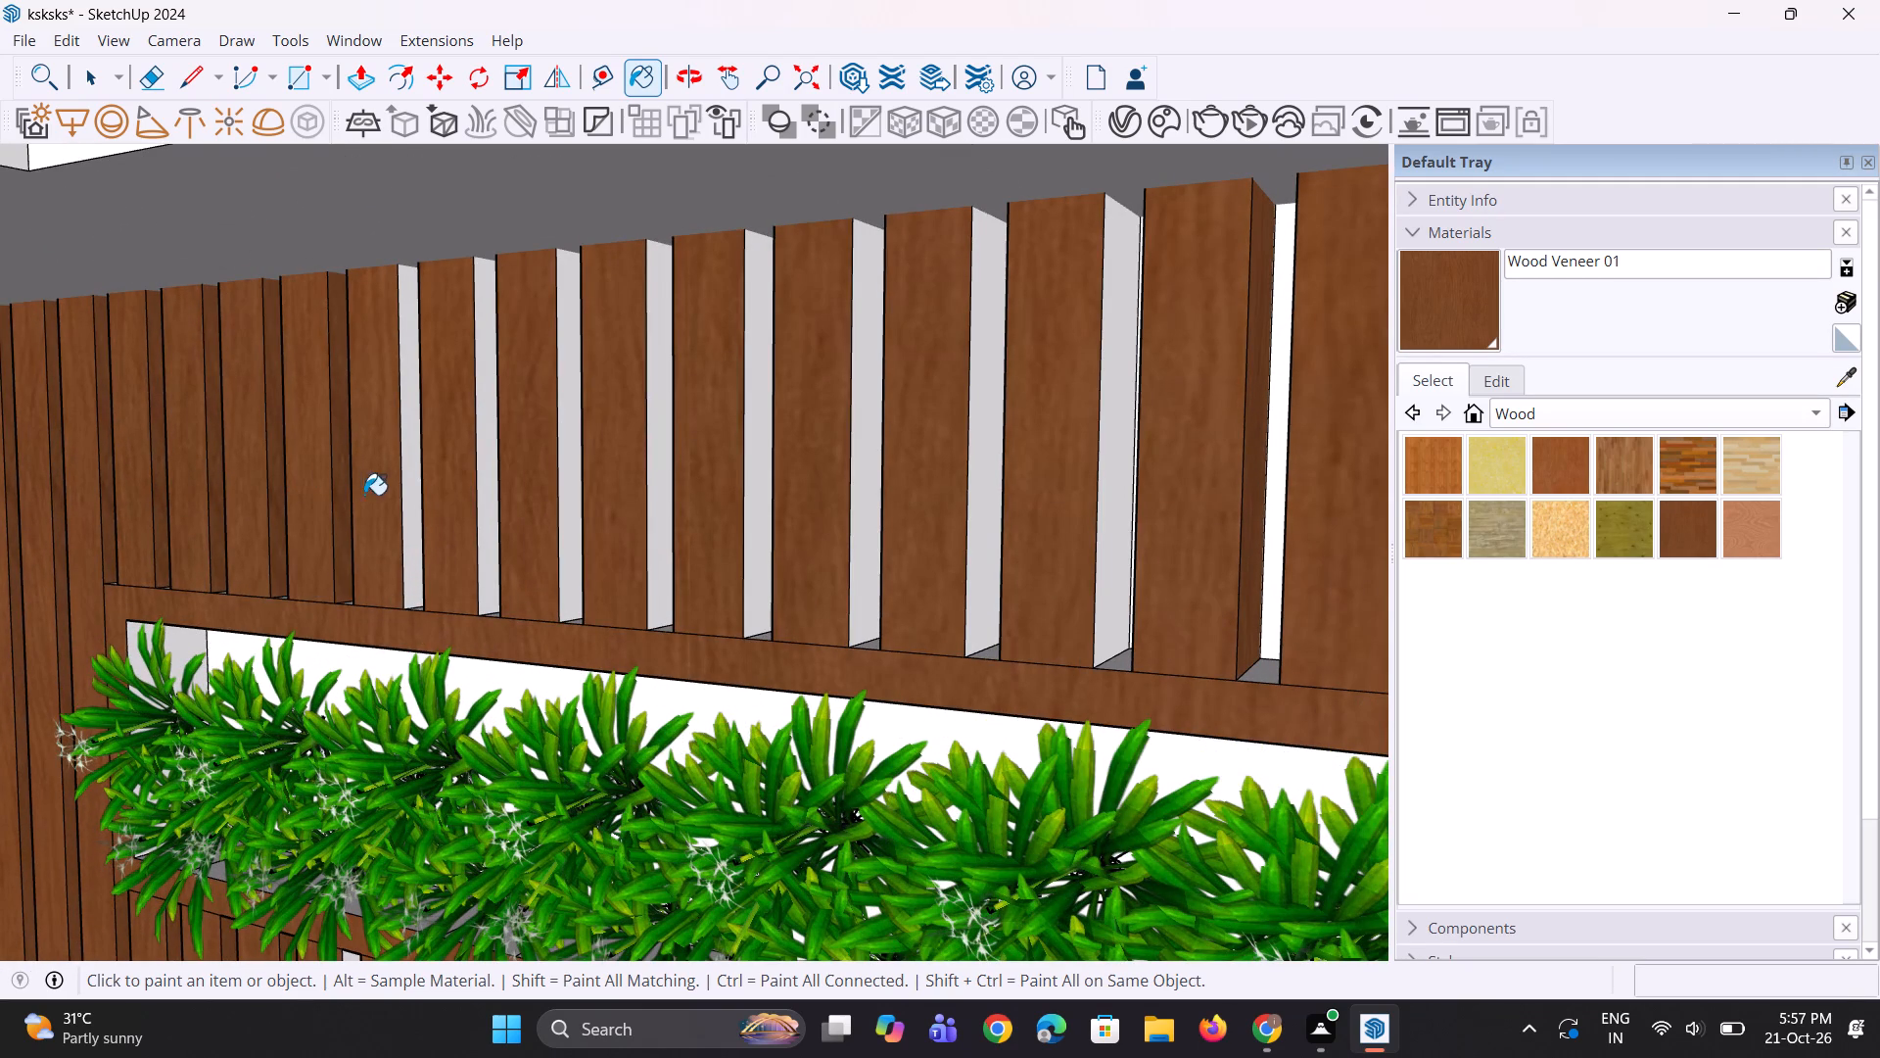
click(411, 494)
click(485, 497)
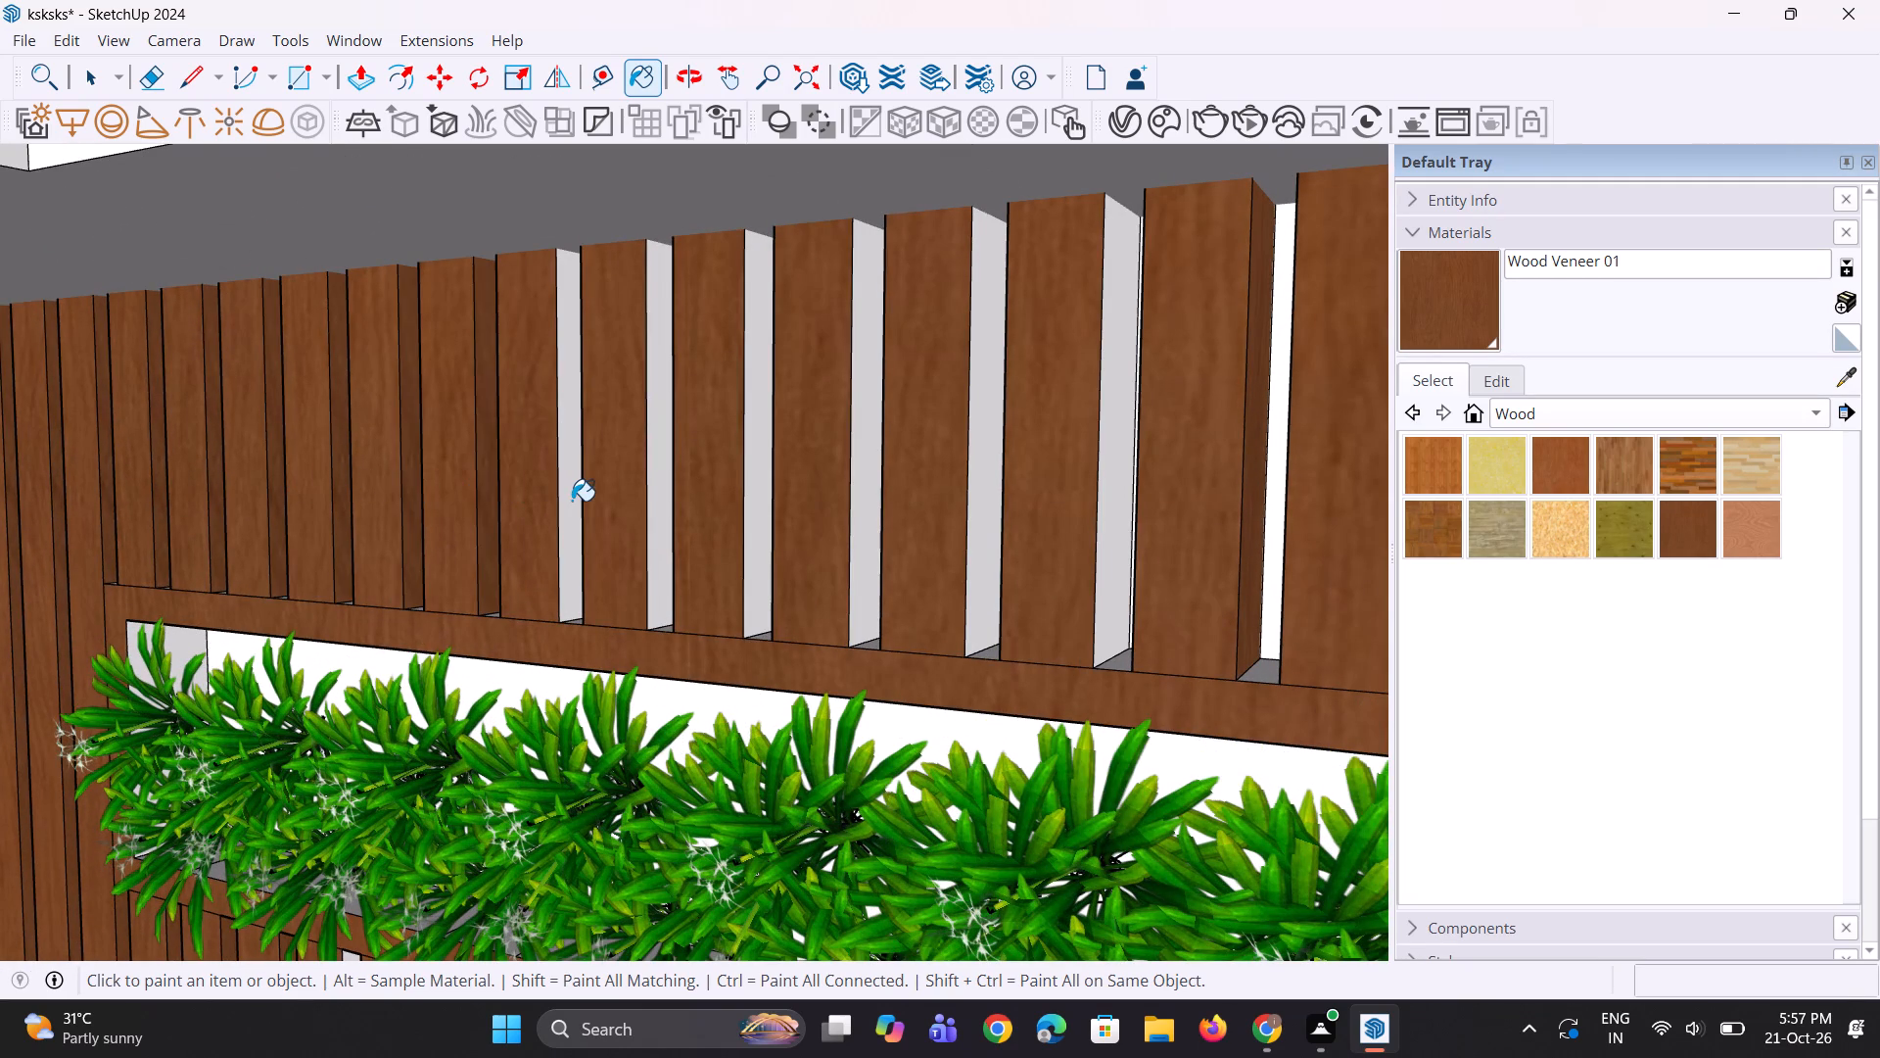
click(572, 501)
click(653, 507)
click(756, 513)
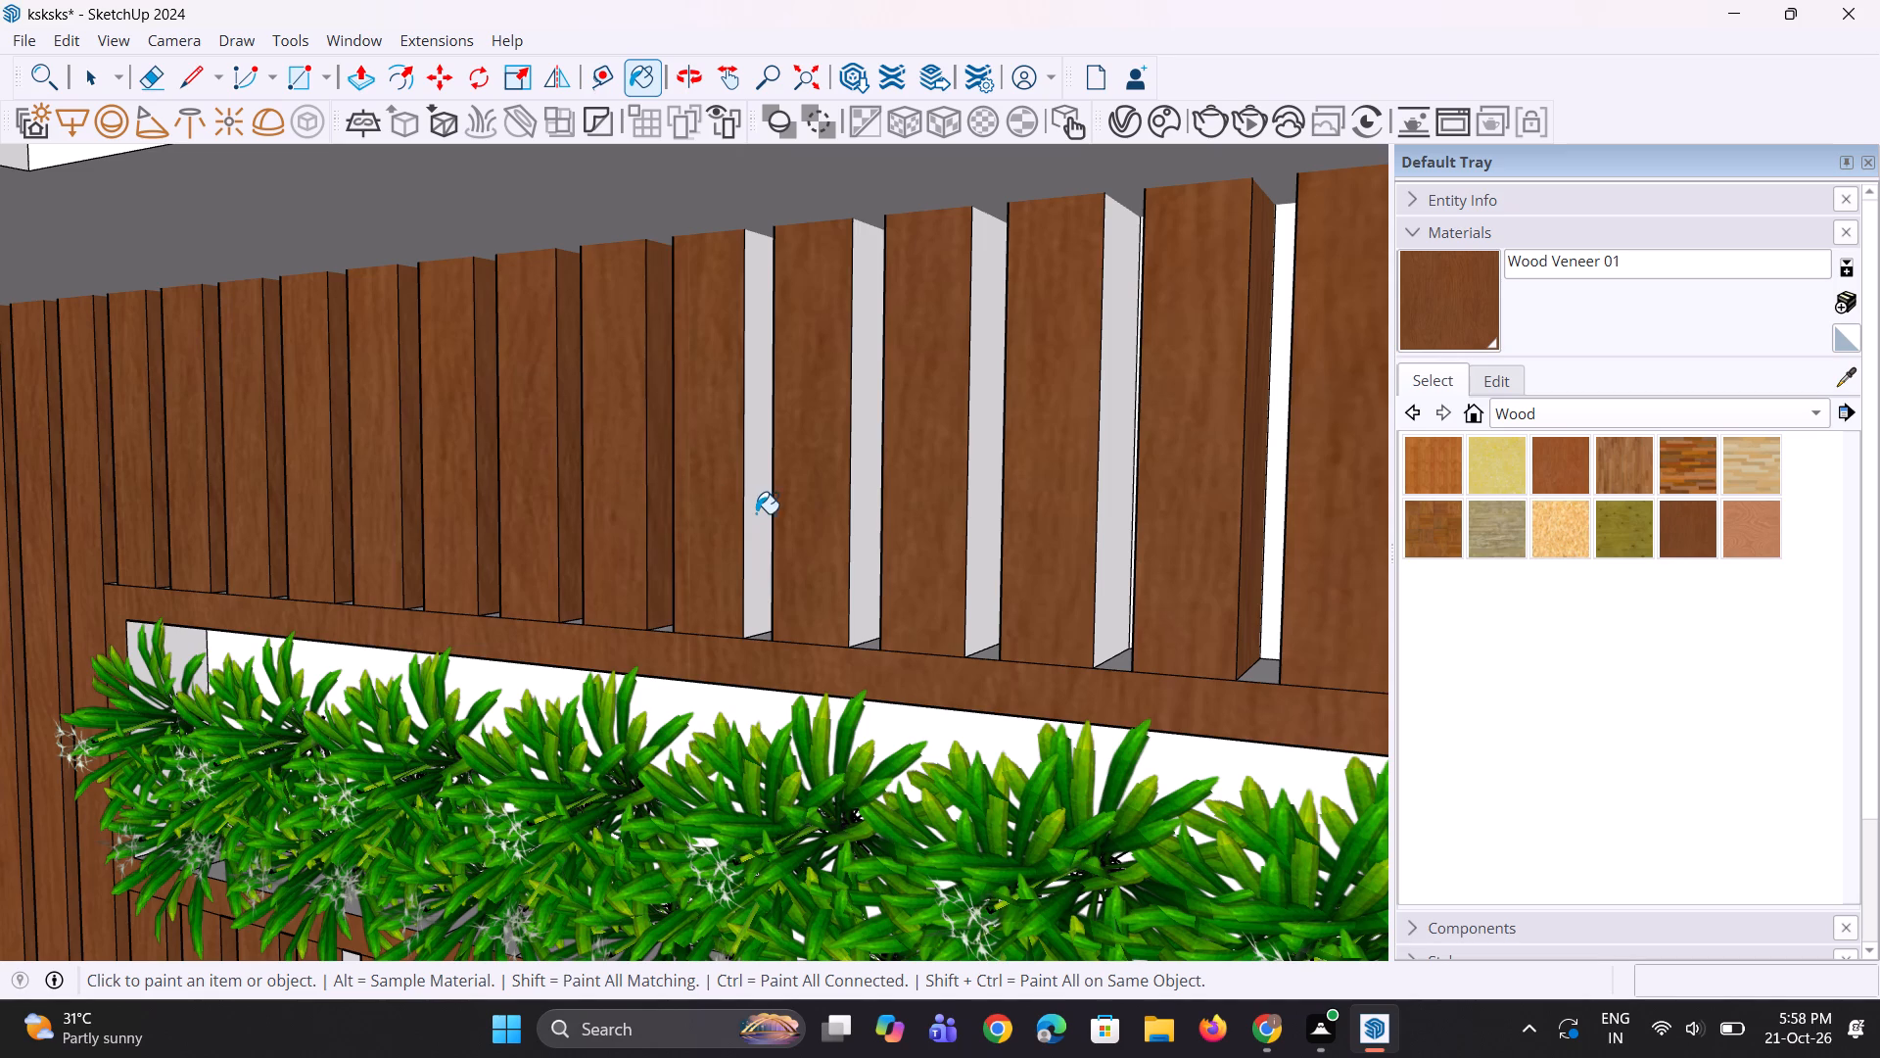
click(861, 513)
click(972, 522)
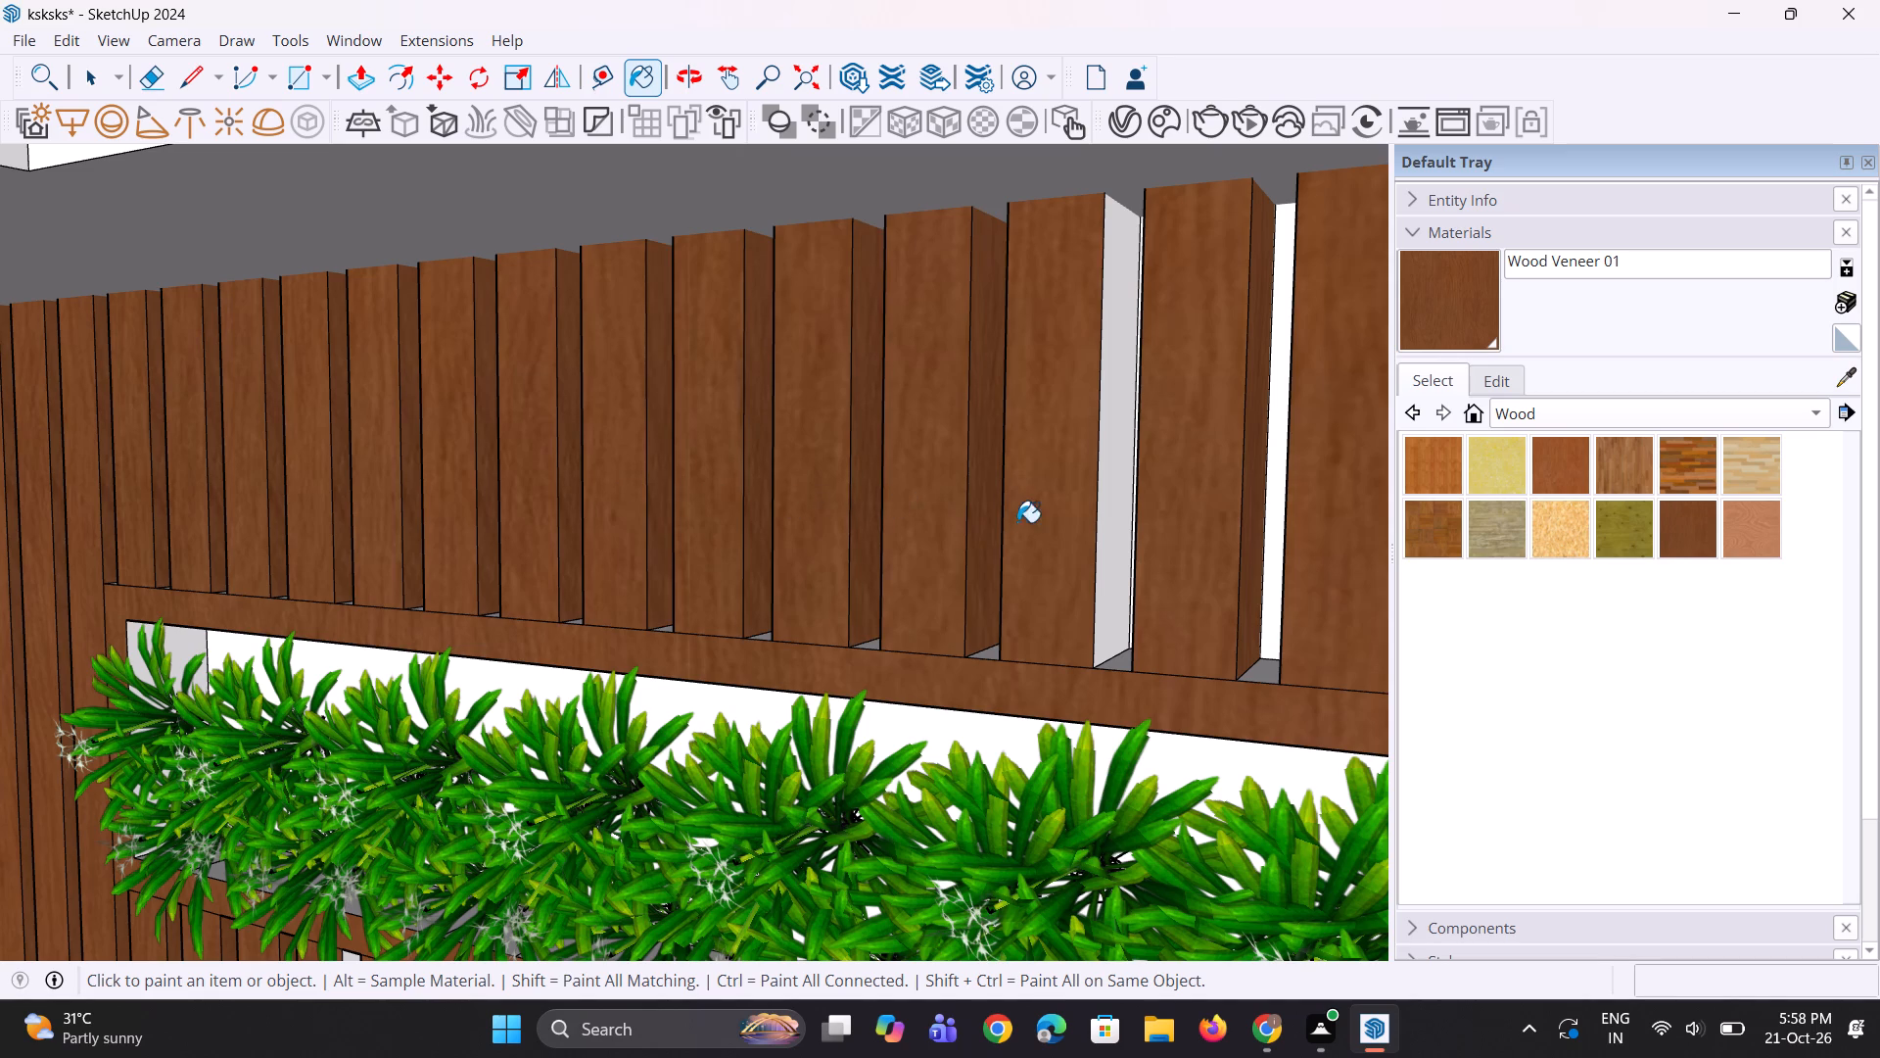
click(1114, 511)
Paint seven unpainted slat side faces below the planter with Wood Veneer 01, working from its near end.
scroll(1005, 524, down, 14)
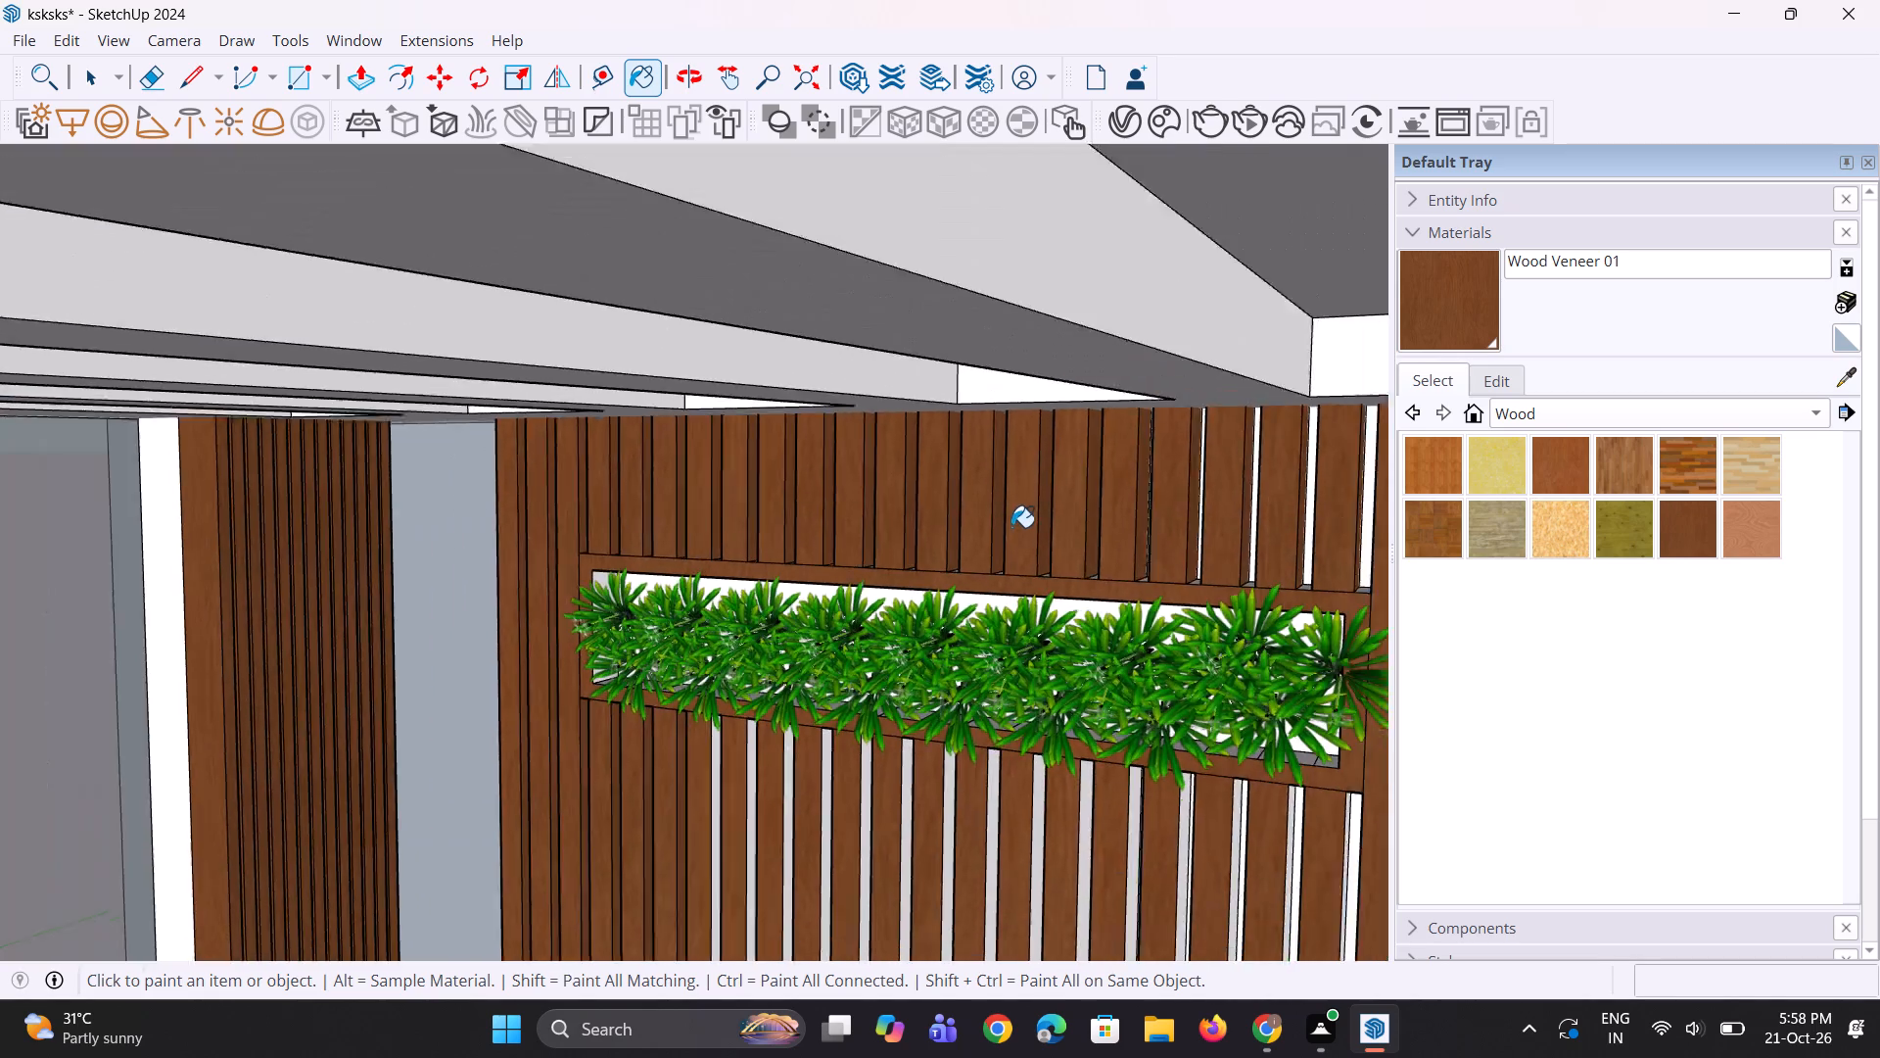
scroll(685, 879, up, 5)
scroll(869, 834, up, 7)
click(832, 813)
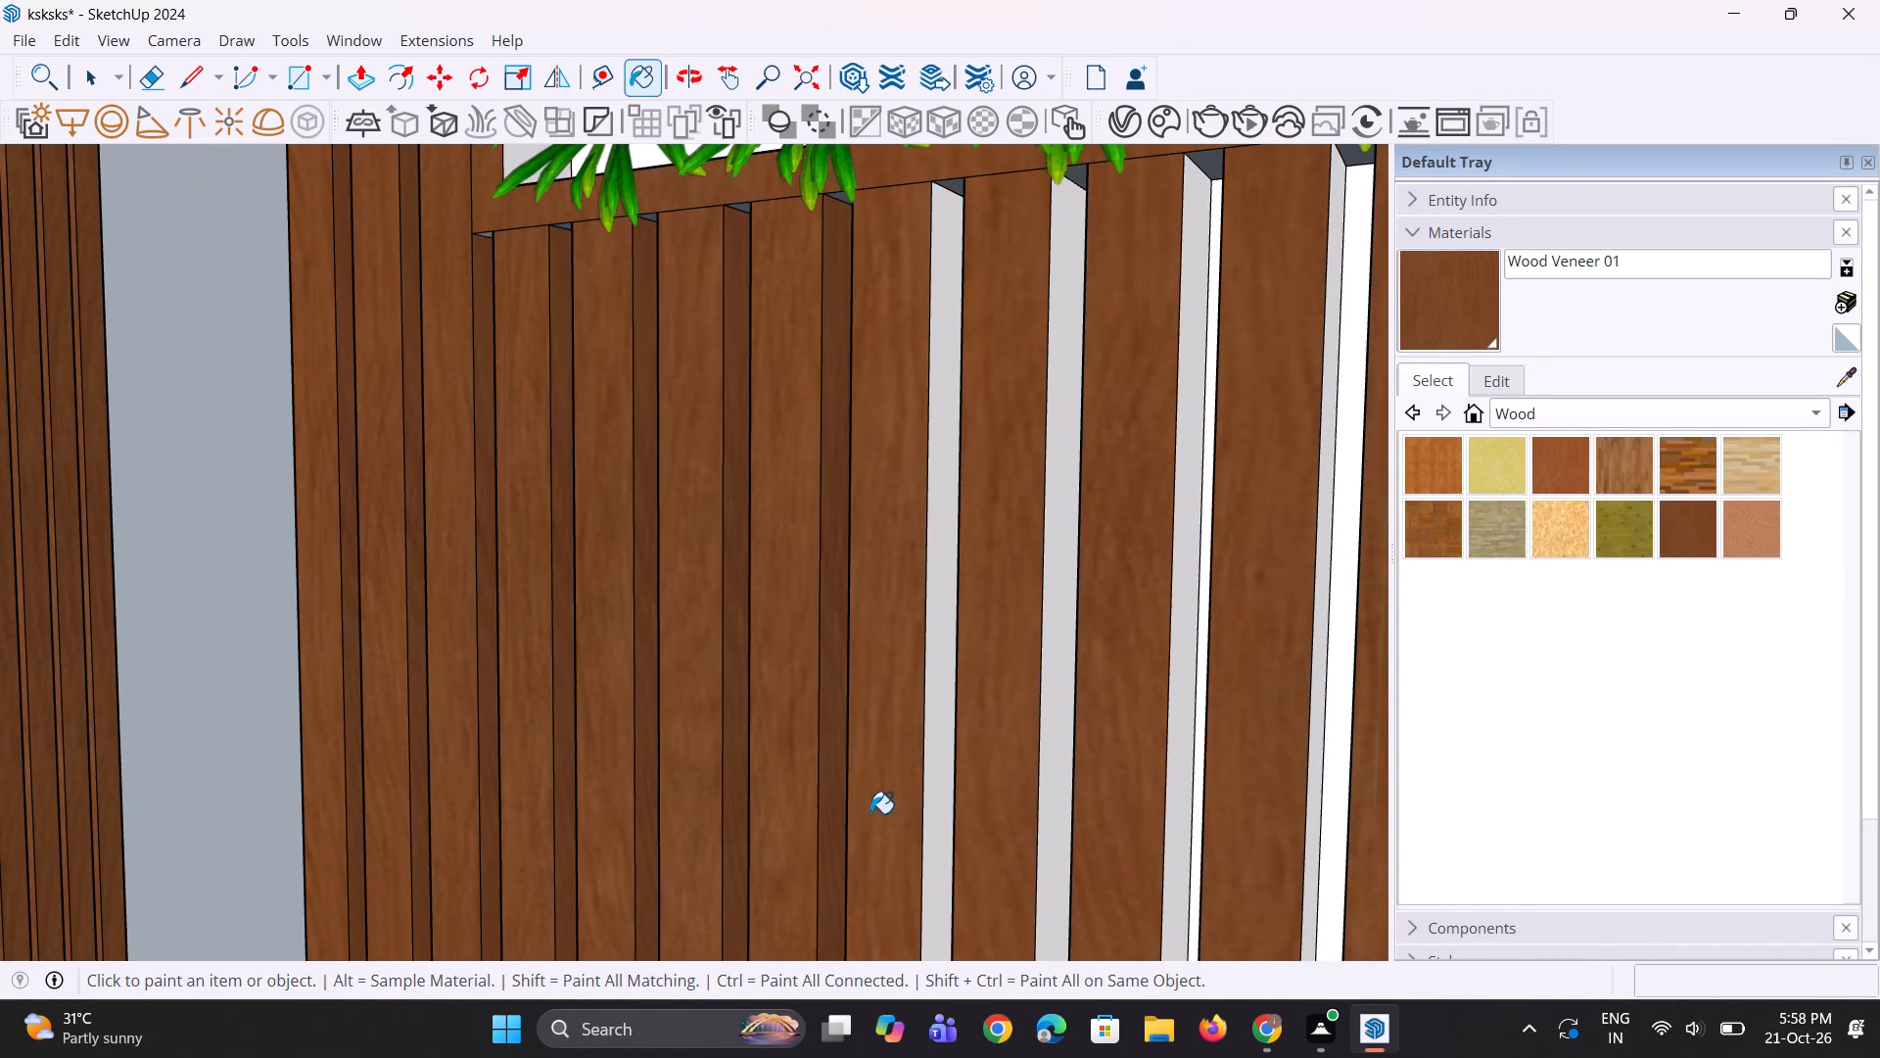
click(932, 824)
click(1049, 811)
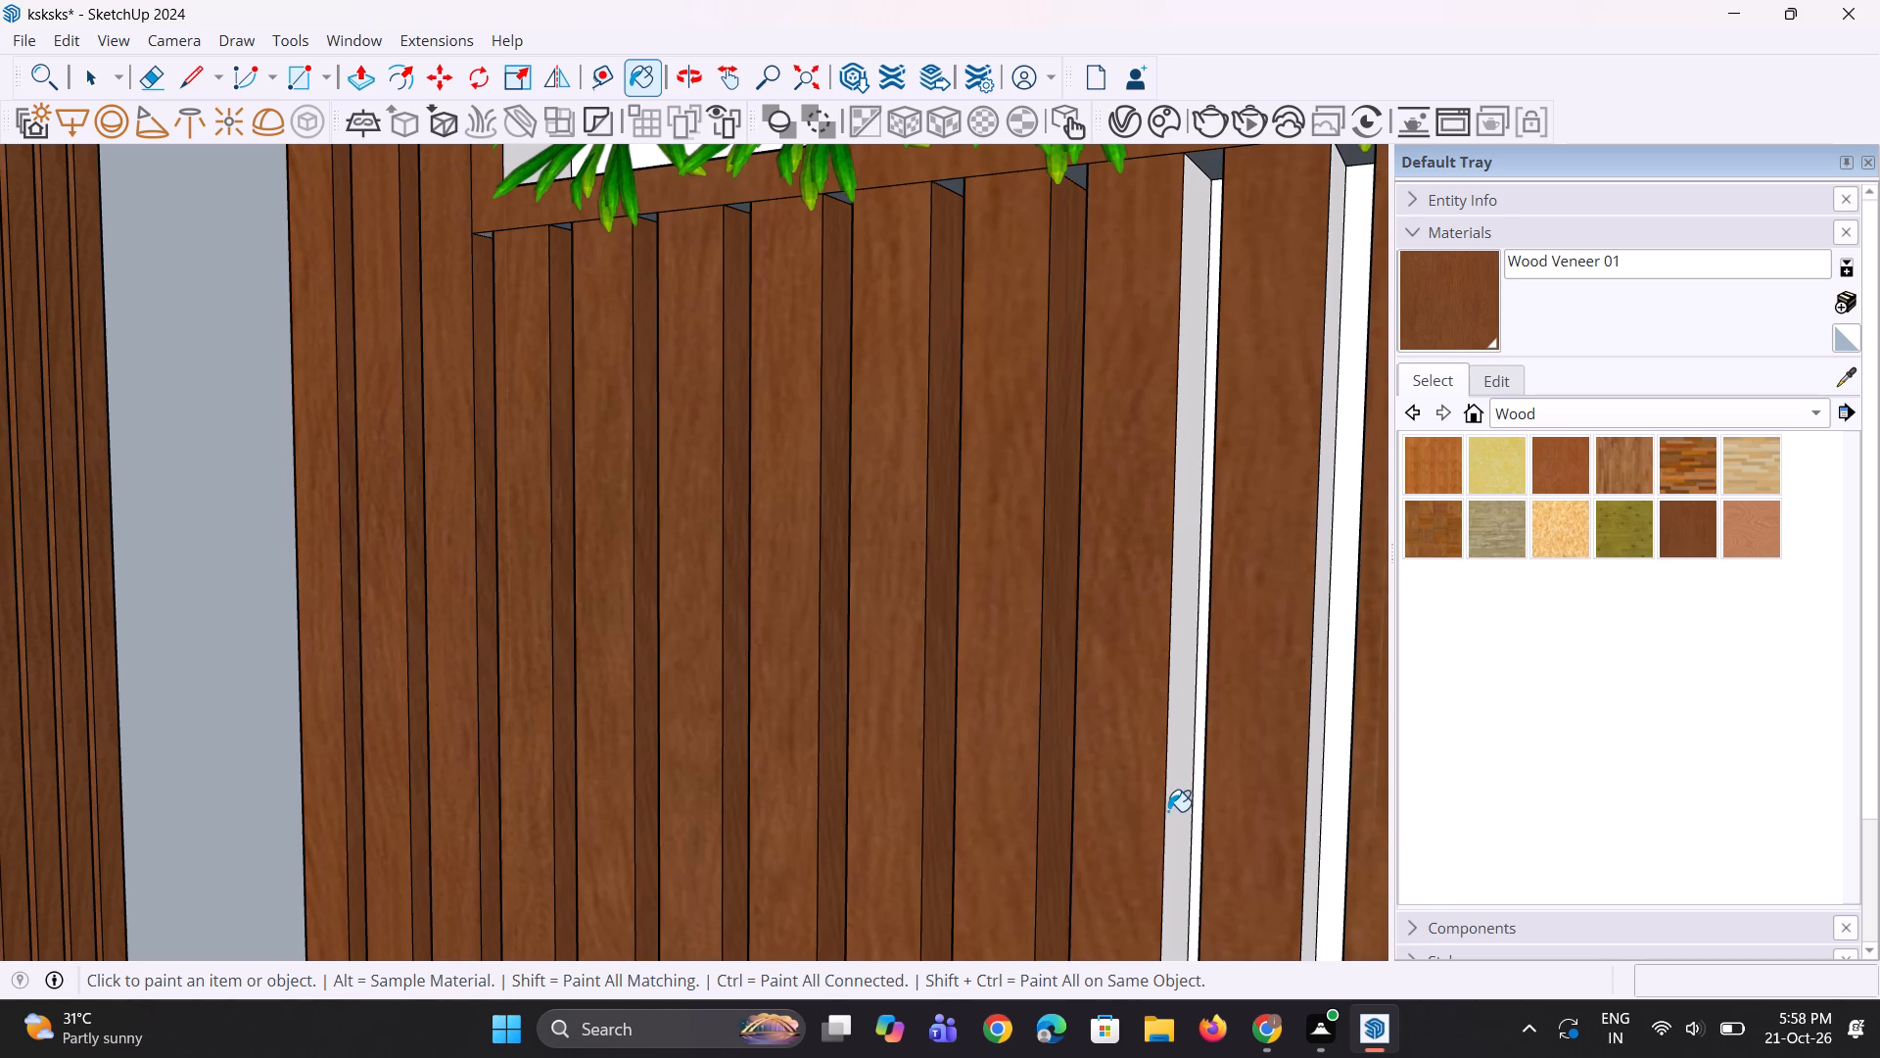
click(1168, 811)
scroll(710, 727, down, 6)
scroll(1050, 779, up, 3)
click(1010, 779)
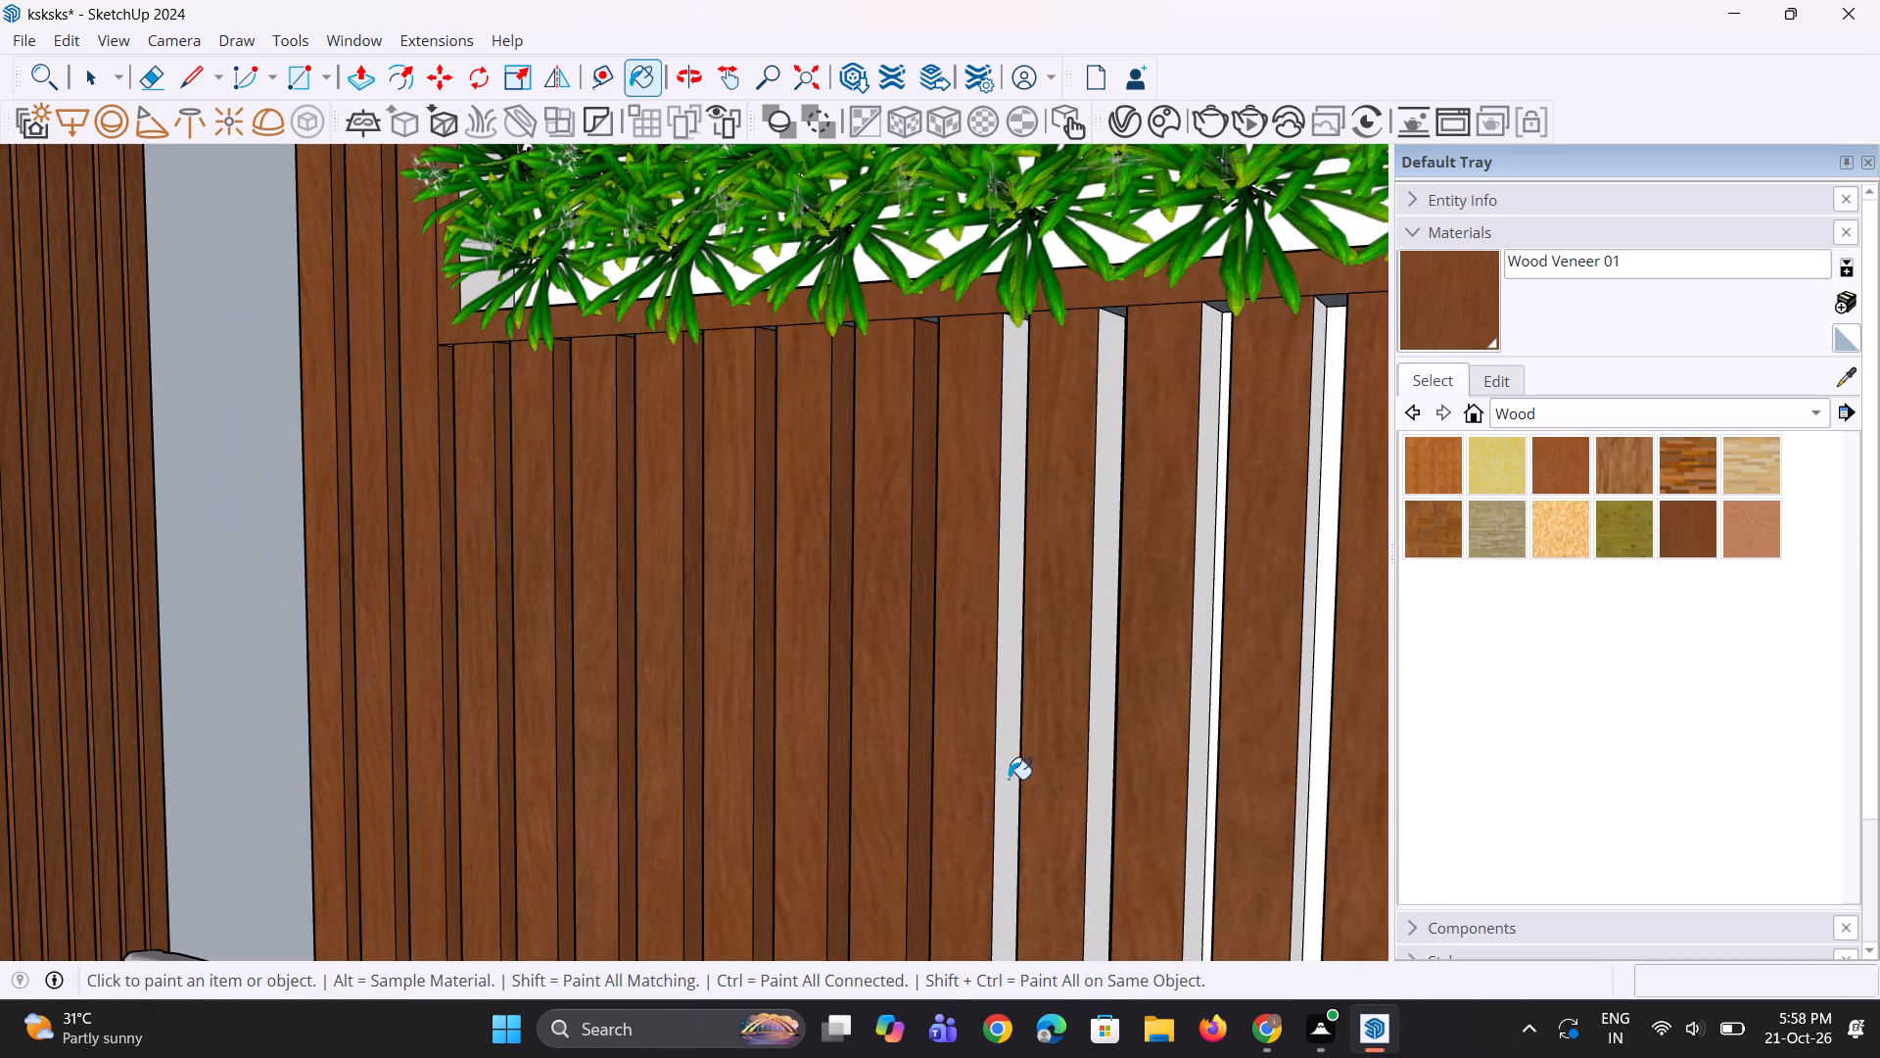
click(1098, 793)
click(1194, 802)
Paint the next four unpainted slat side faces below the planter, toward its far end, with Wood Veneer 01.
scroll(793, 691, down, 5)
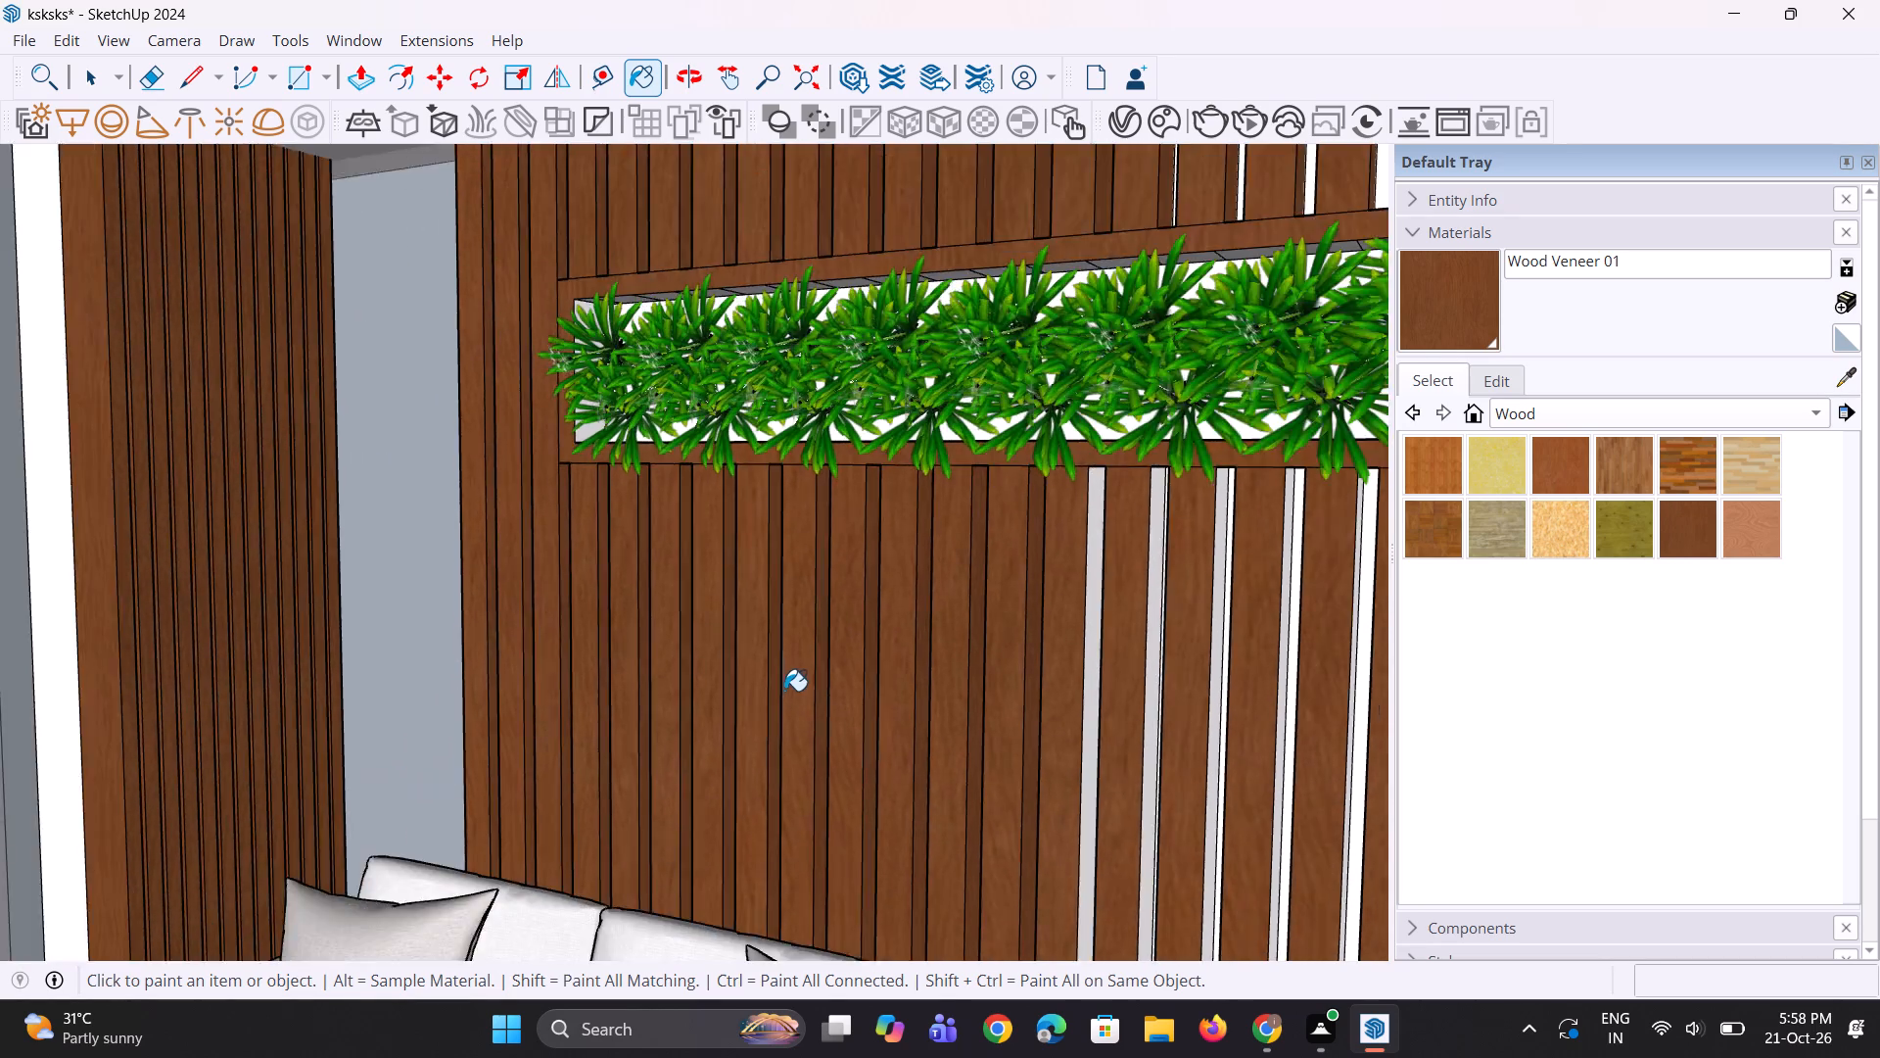
scroll(783, 691, down, 5)
scroll(1067, 793, up, 4)
scroll(943, 804, up, 4)
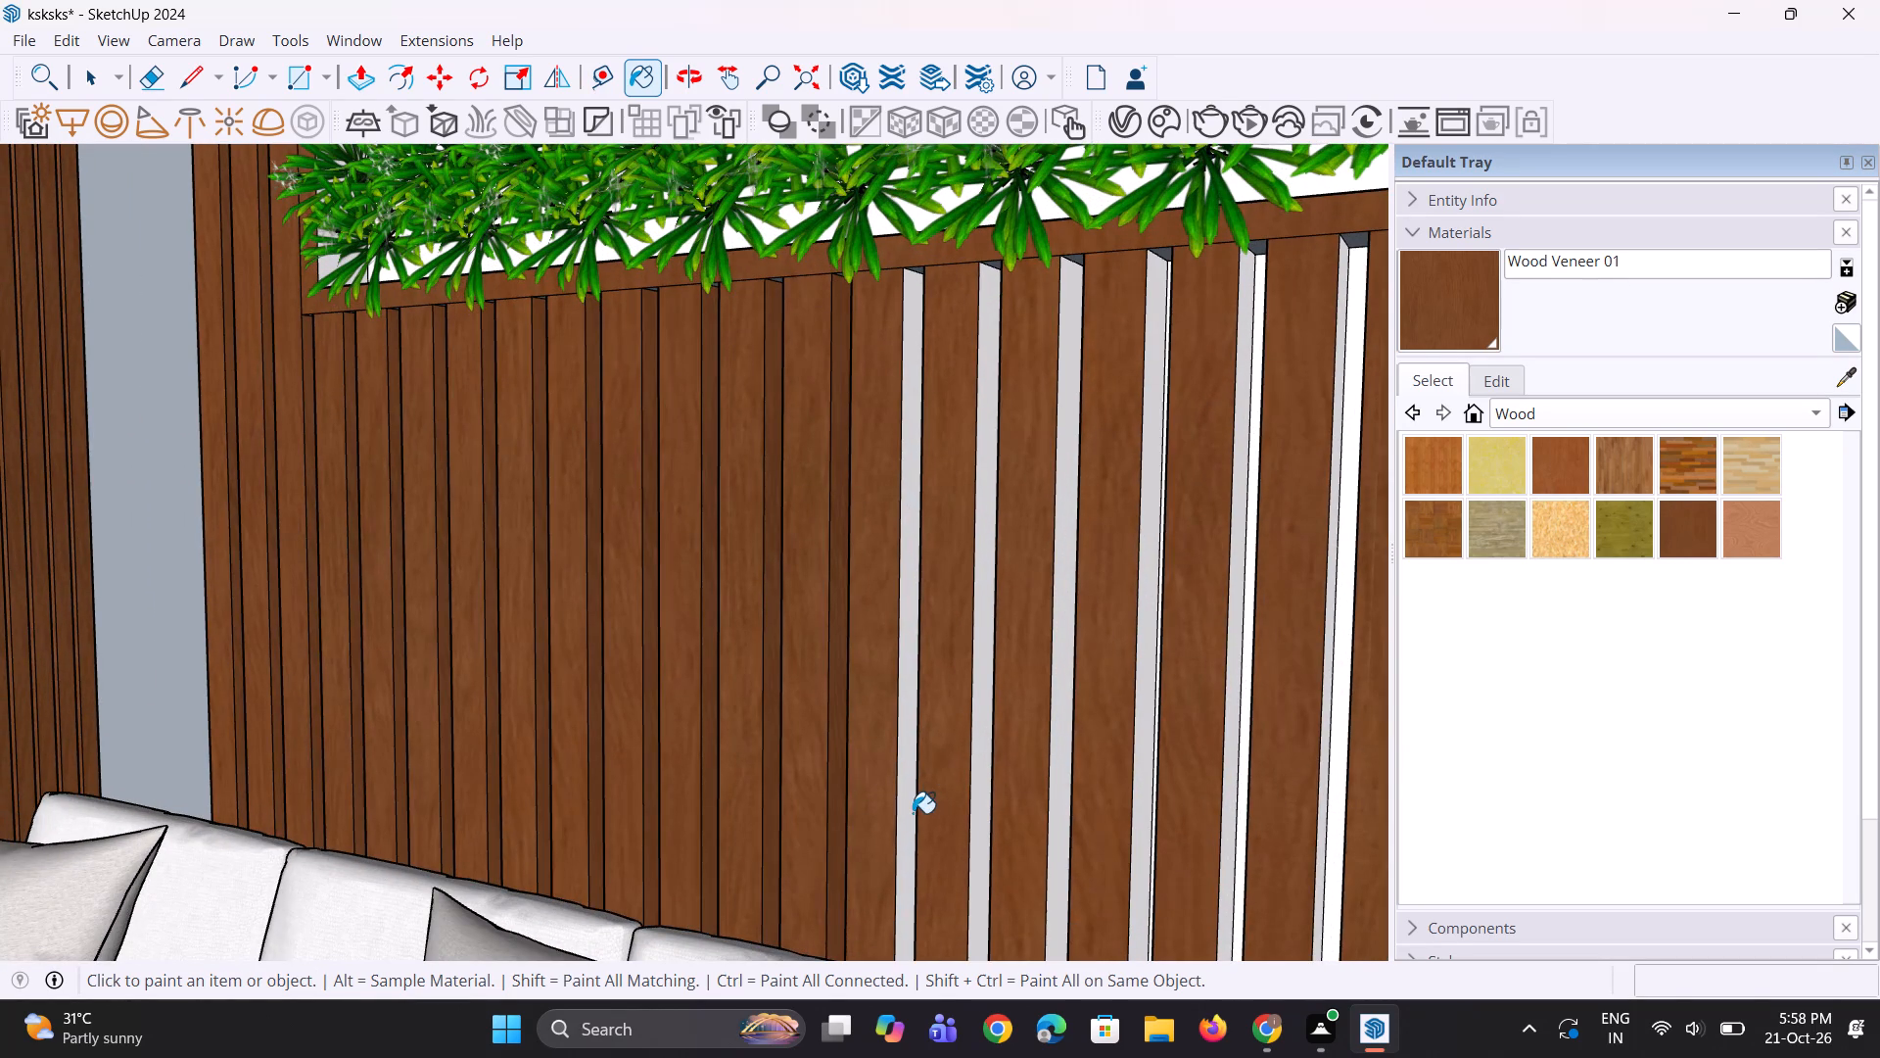
click(913, 813)
click(971, 804)
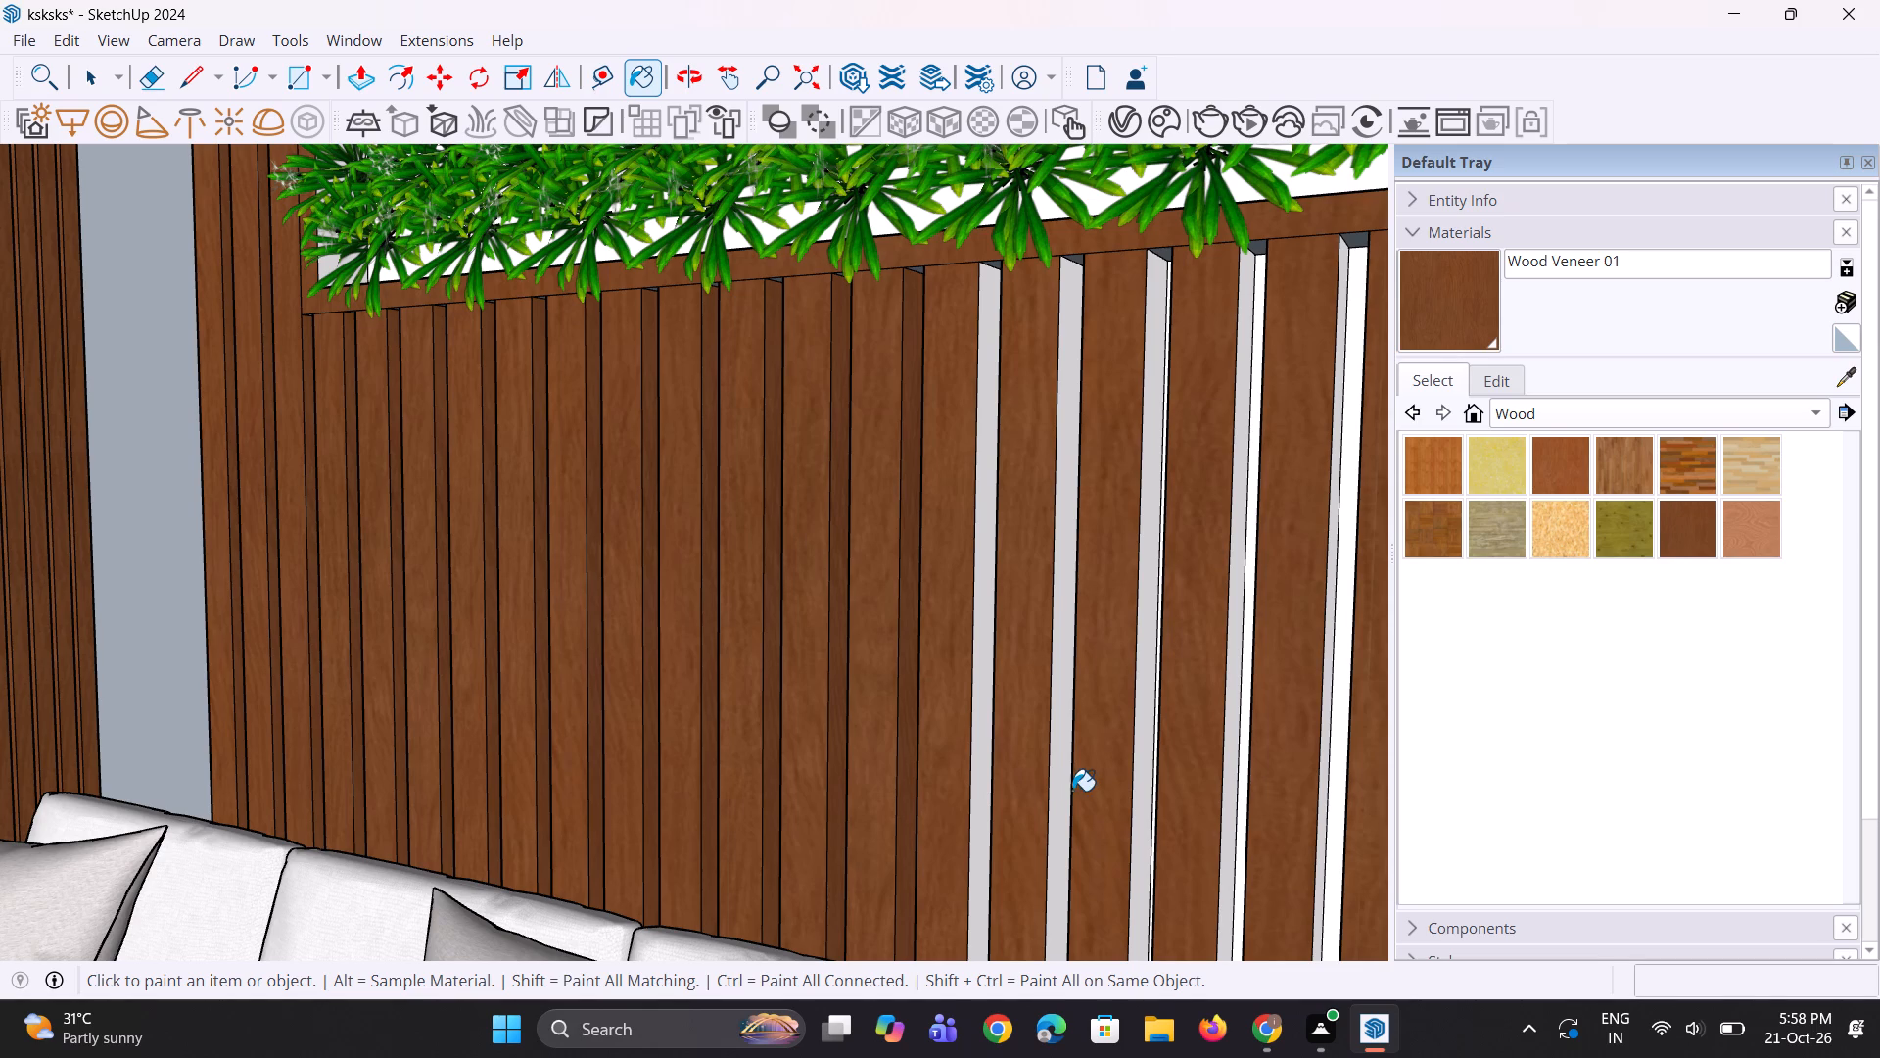
click(1055, 789)
click(982, 804)
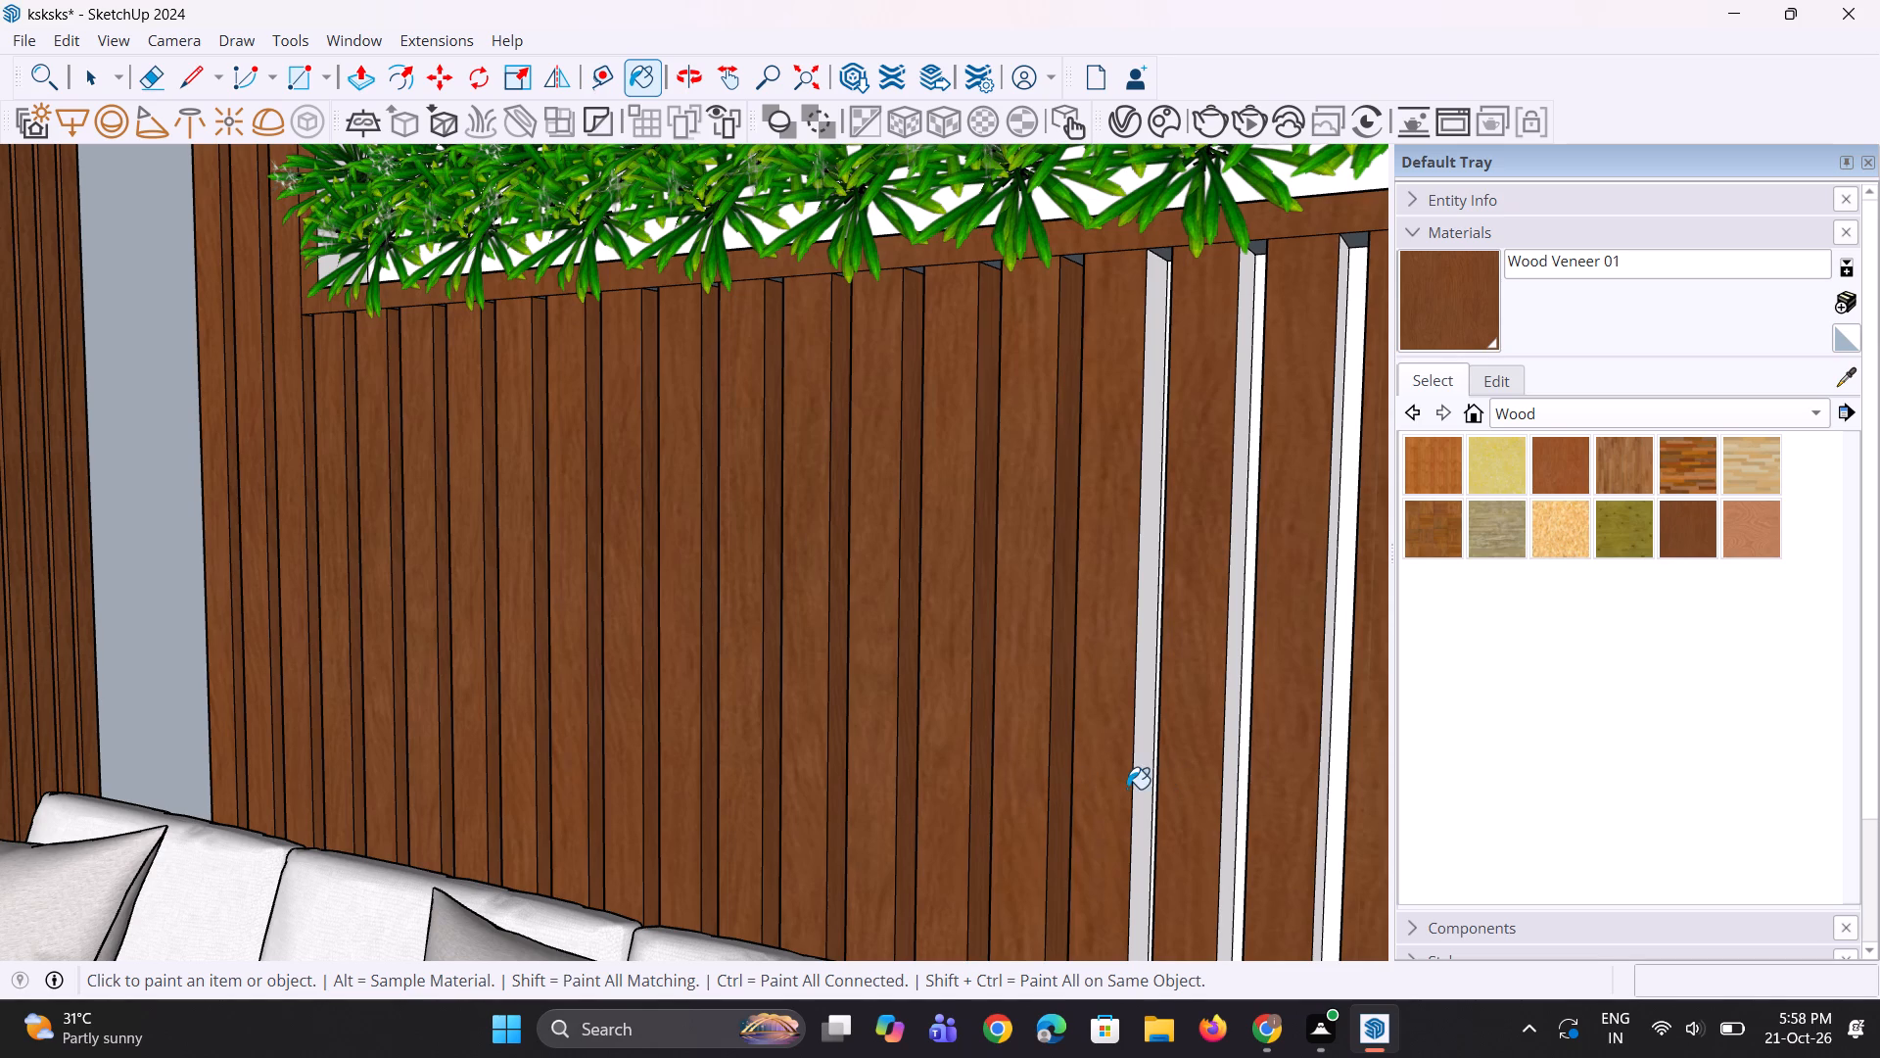
click(1145, 794)
Paint the last four unpainted slat side faces below the planter's far end with Wood Veneer 01.
scroll(906, 741, down, 10)
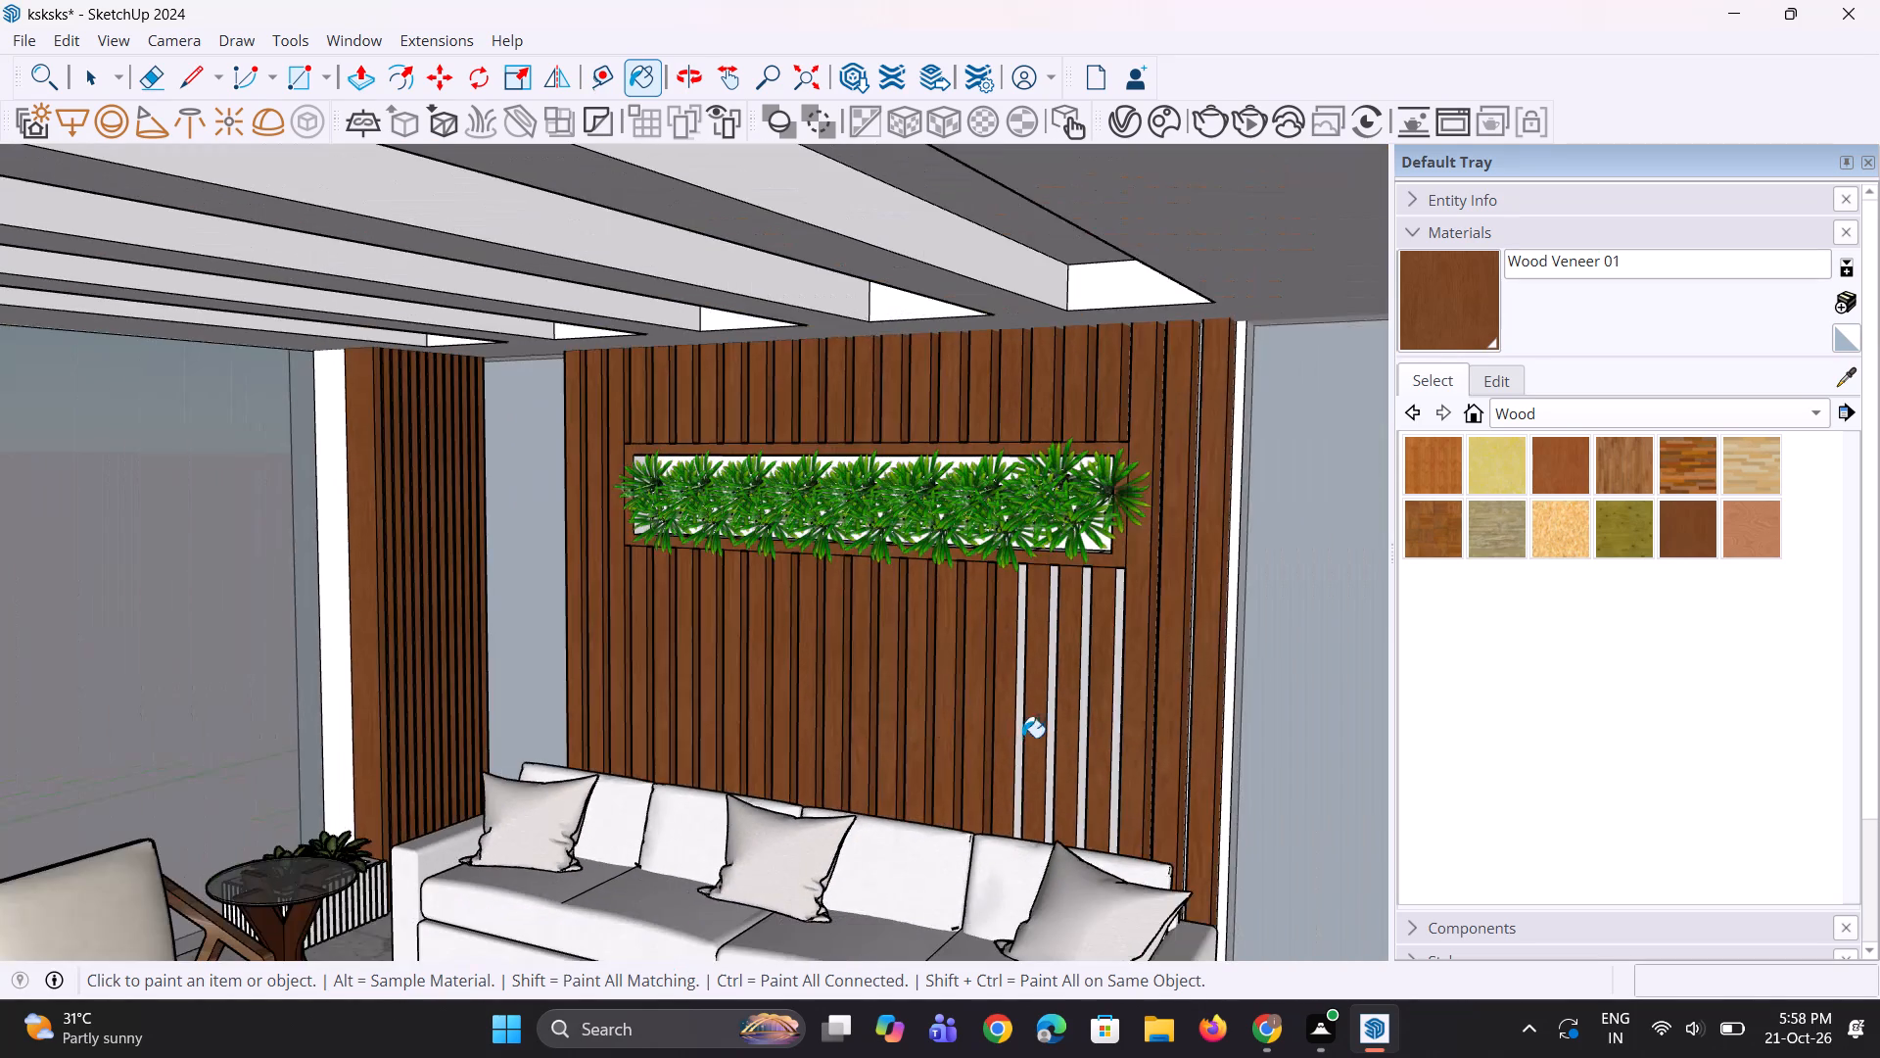
middle_drag(1022, 738, 956, 729)
scroll(1021, 777, up, 9)
click(1005, 771)
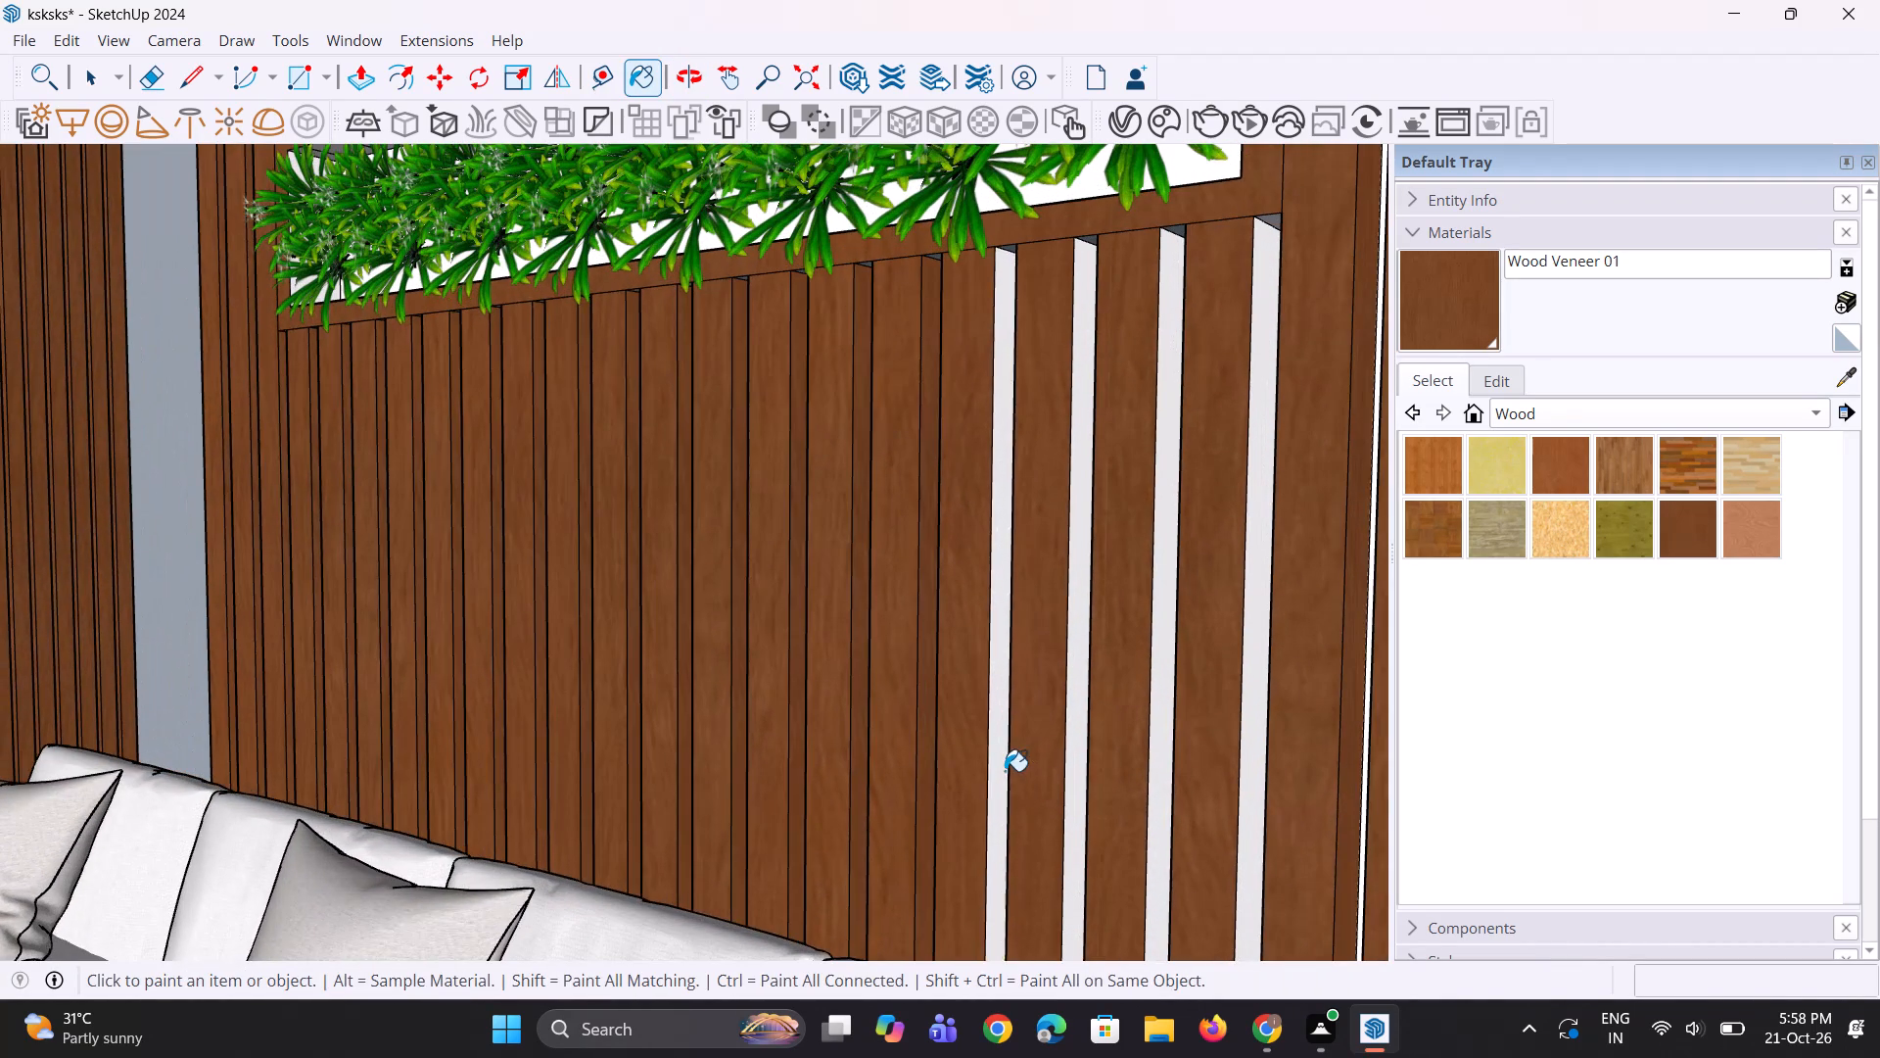
click(1064, 762)
click(1154, 747)
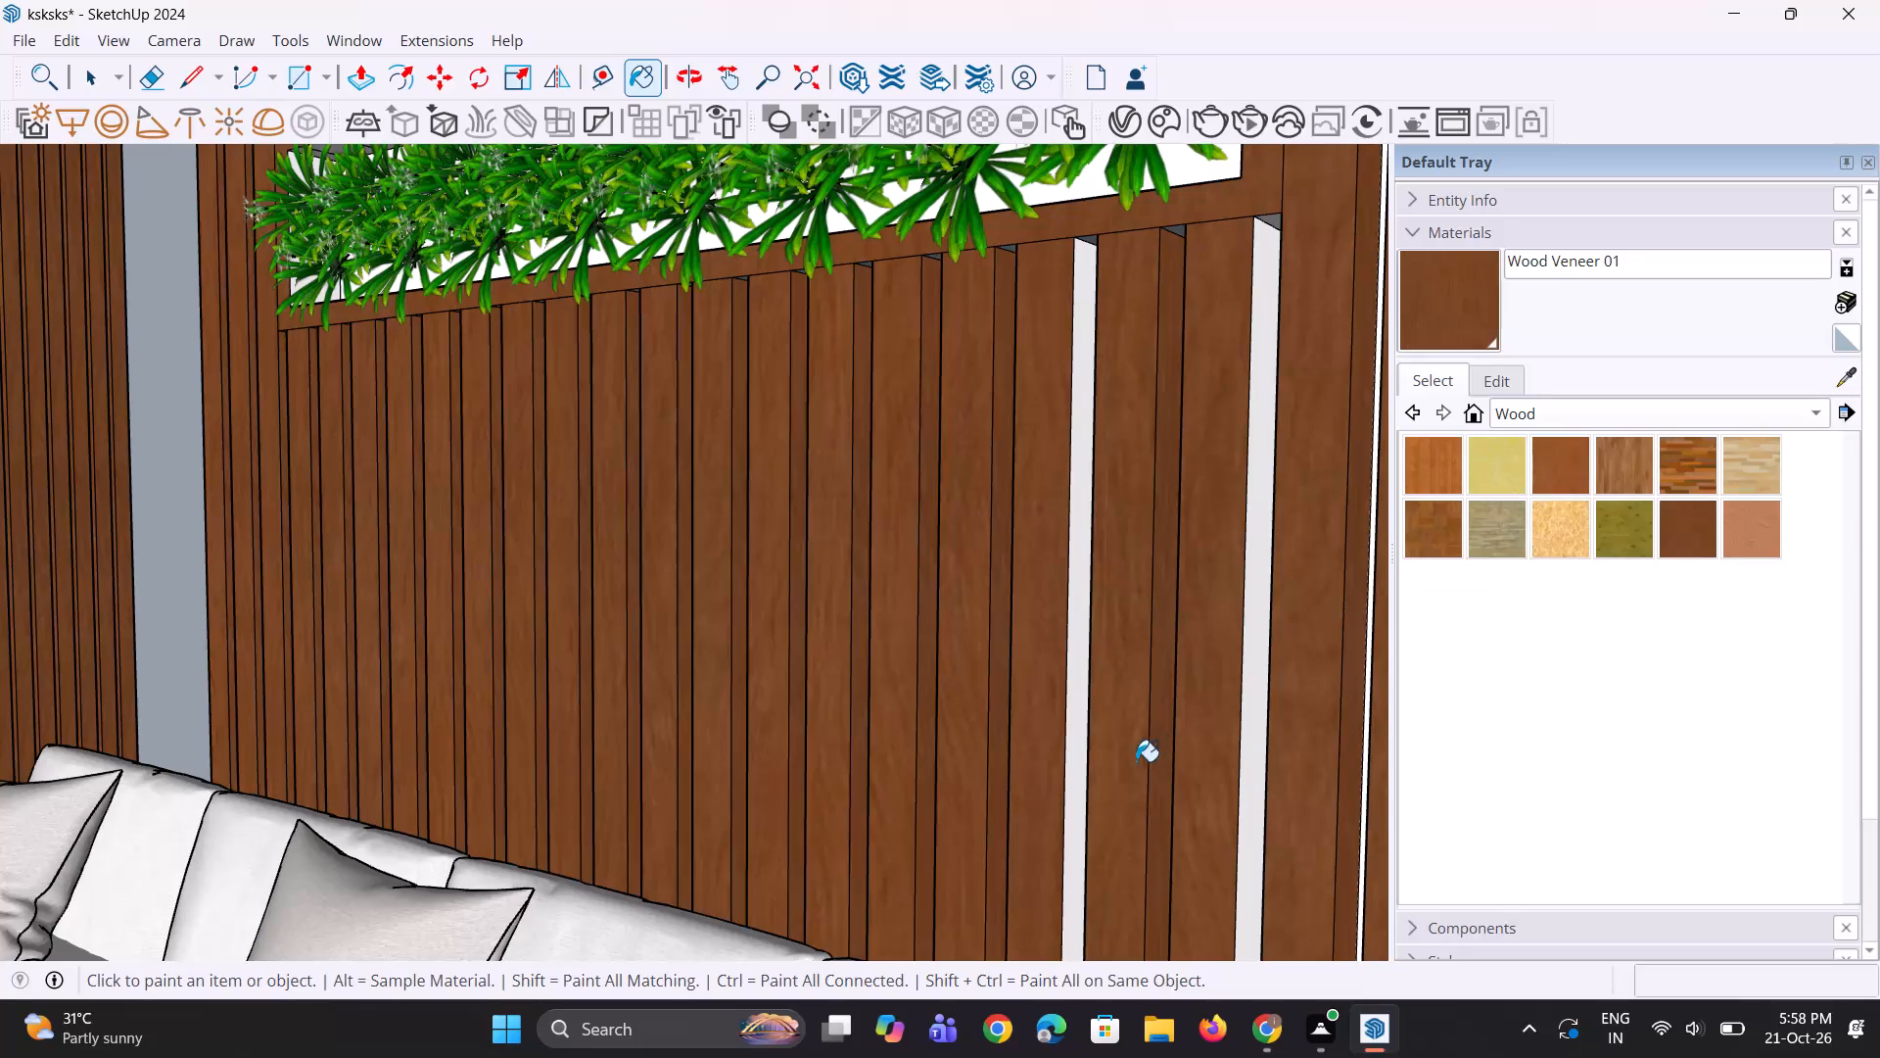
click(1076, 785)
click(1227, 790)
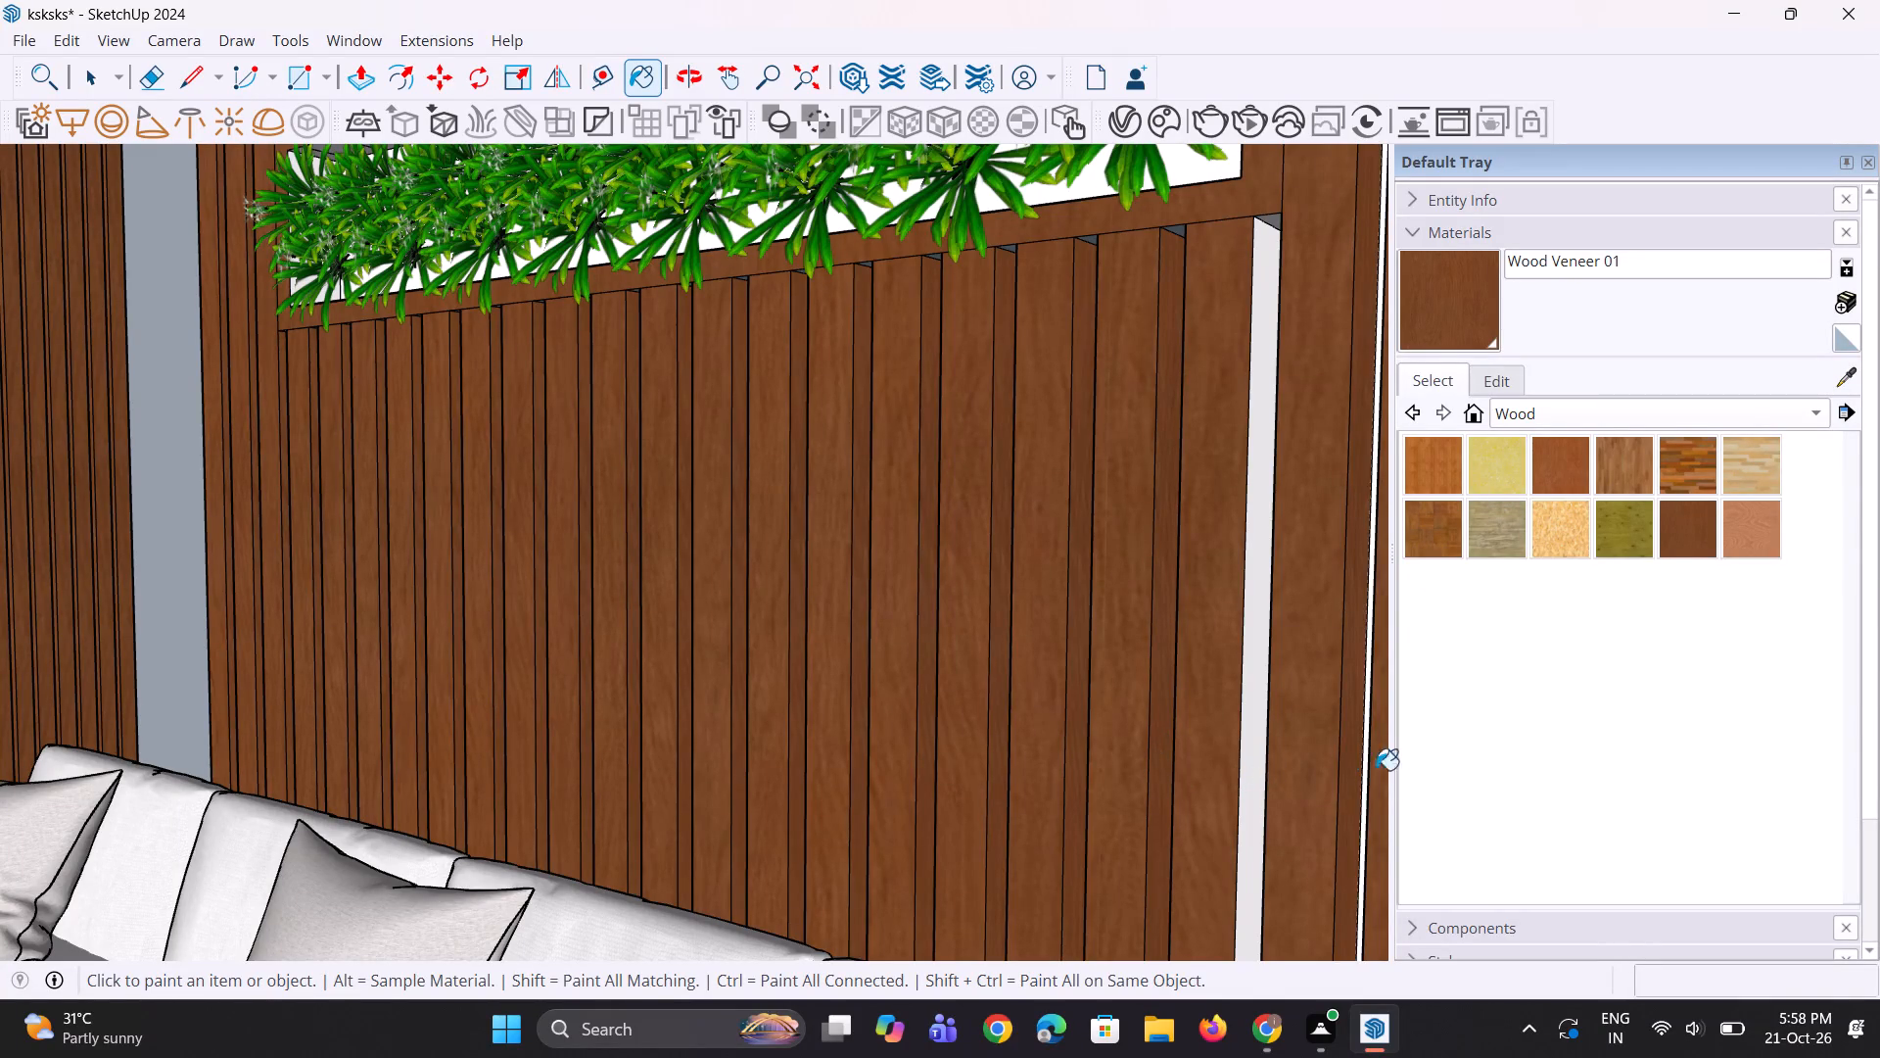
scroll(1334, 769, down, 4)
click(1265, 752)
Paint the narrow white strip beside the last full-height slat at the back wall's far end with Wood Veneer 01.
scroll(1244, 751, down, 9)
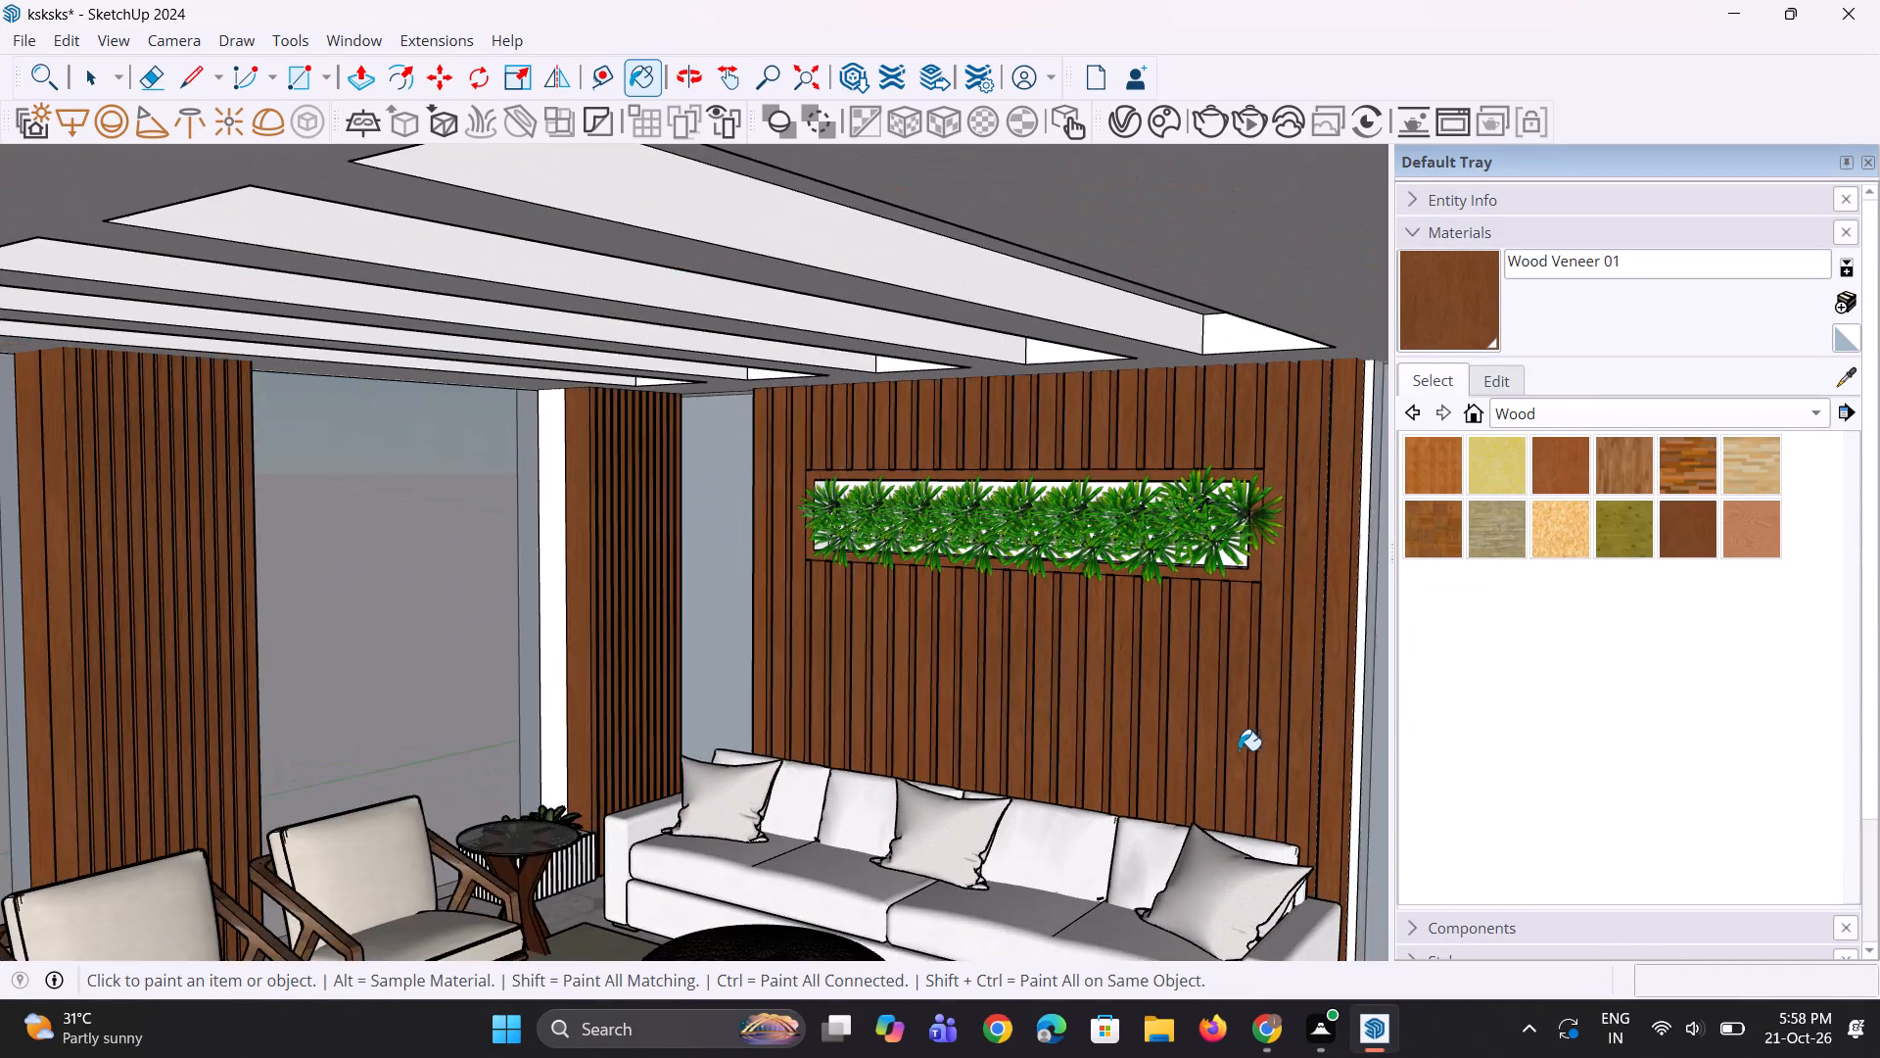
scroll(1323, 750, up, 3)
scroll(1181, 764, down, 5)
scroll(1346, 740, up, 4)
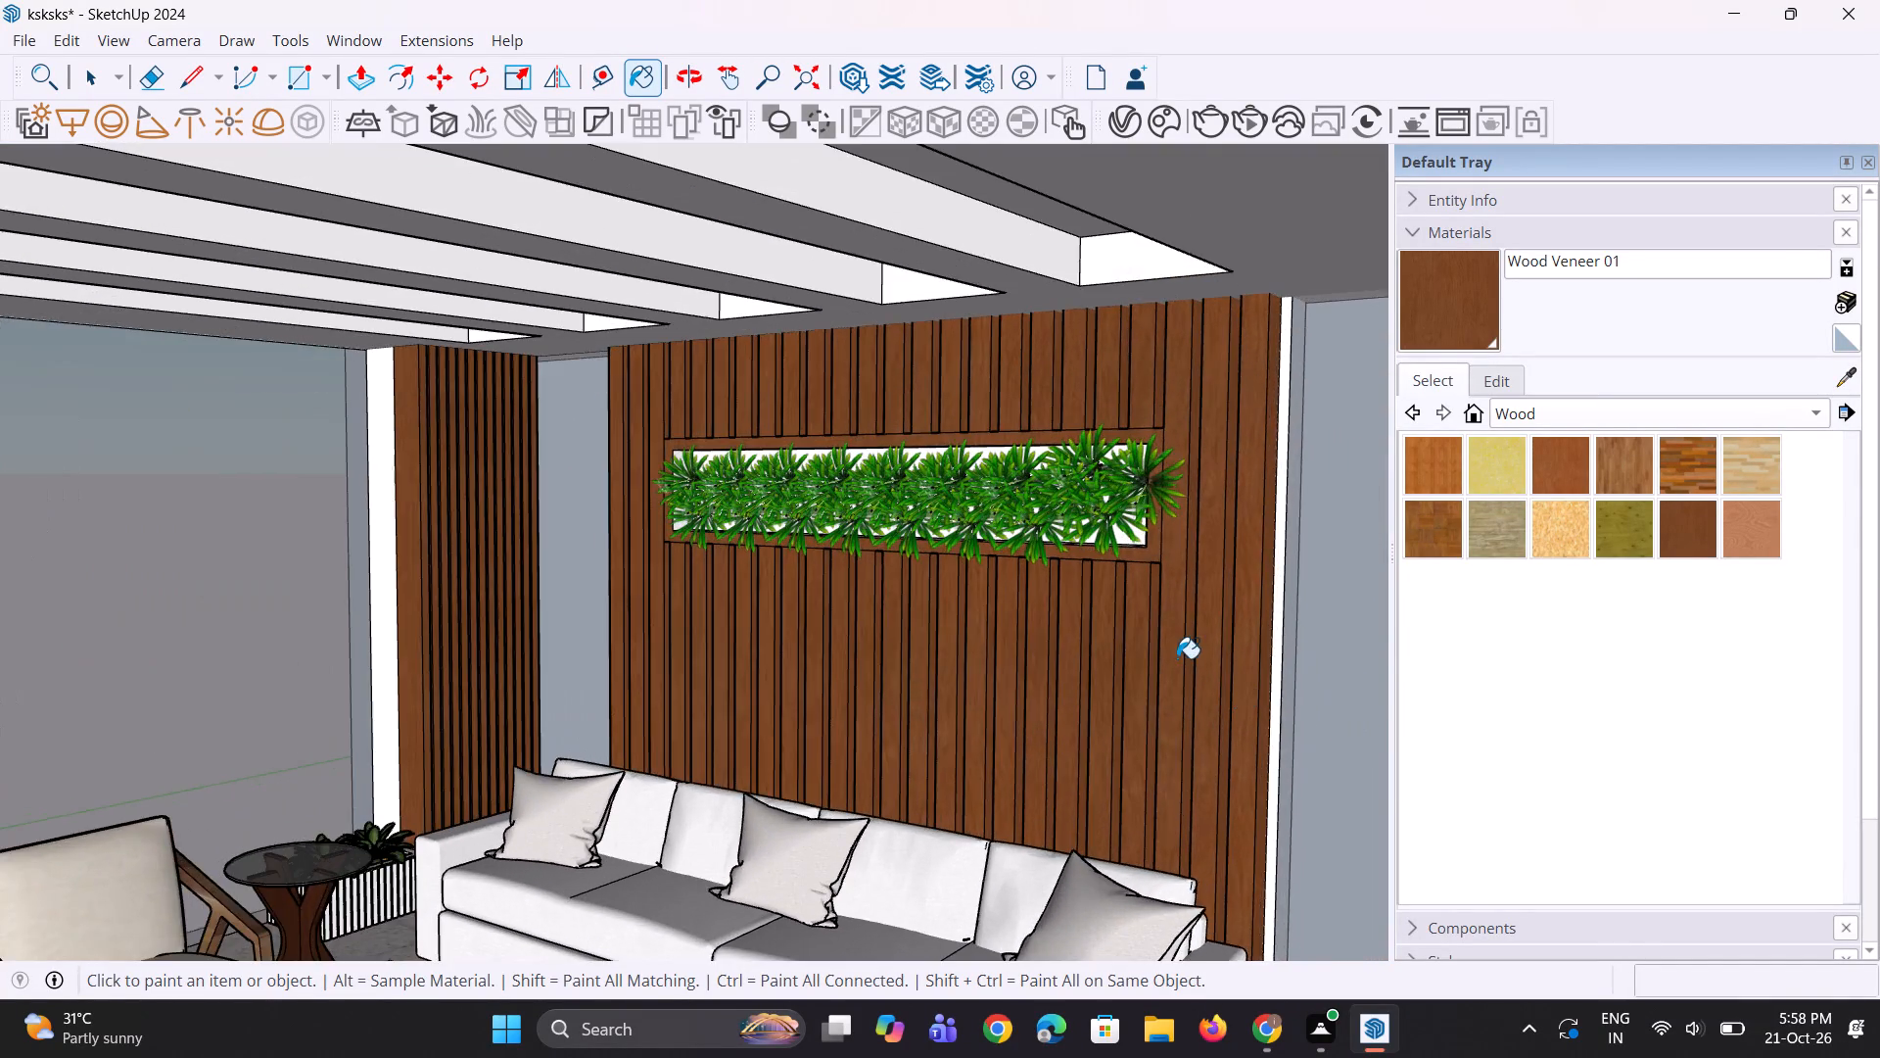
scroll(1177, 657, up, 9)
middle_drag(1261, 718, 1231, 715)
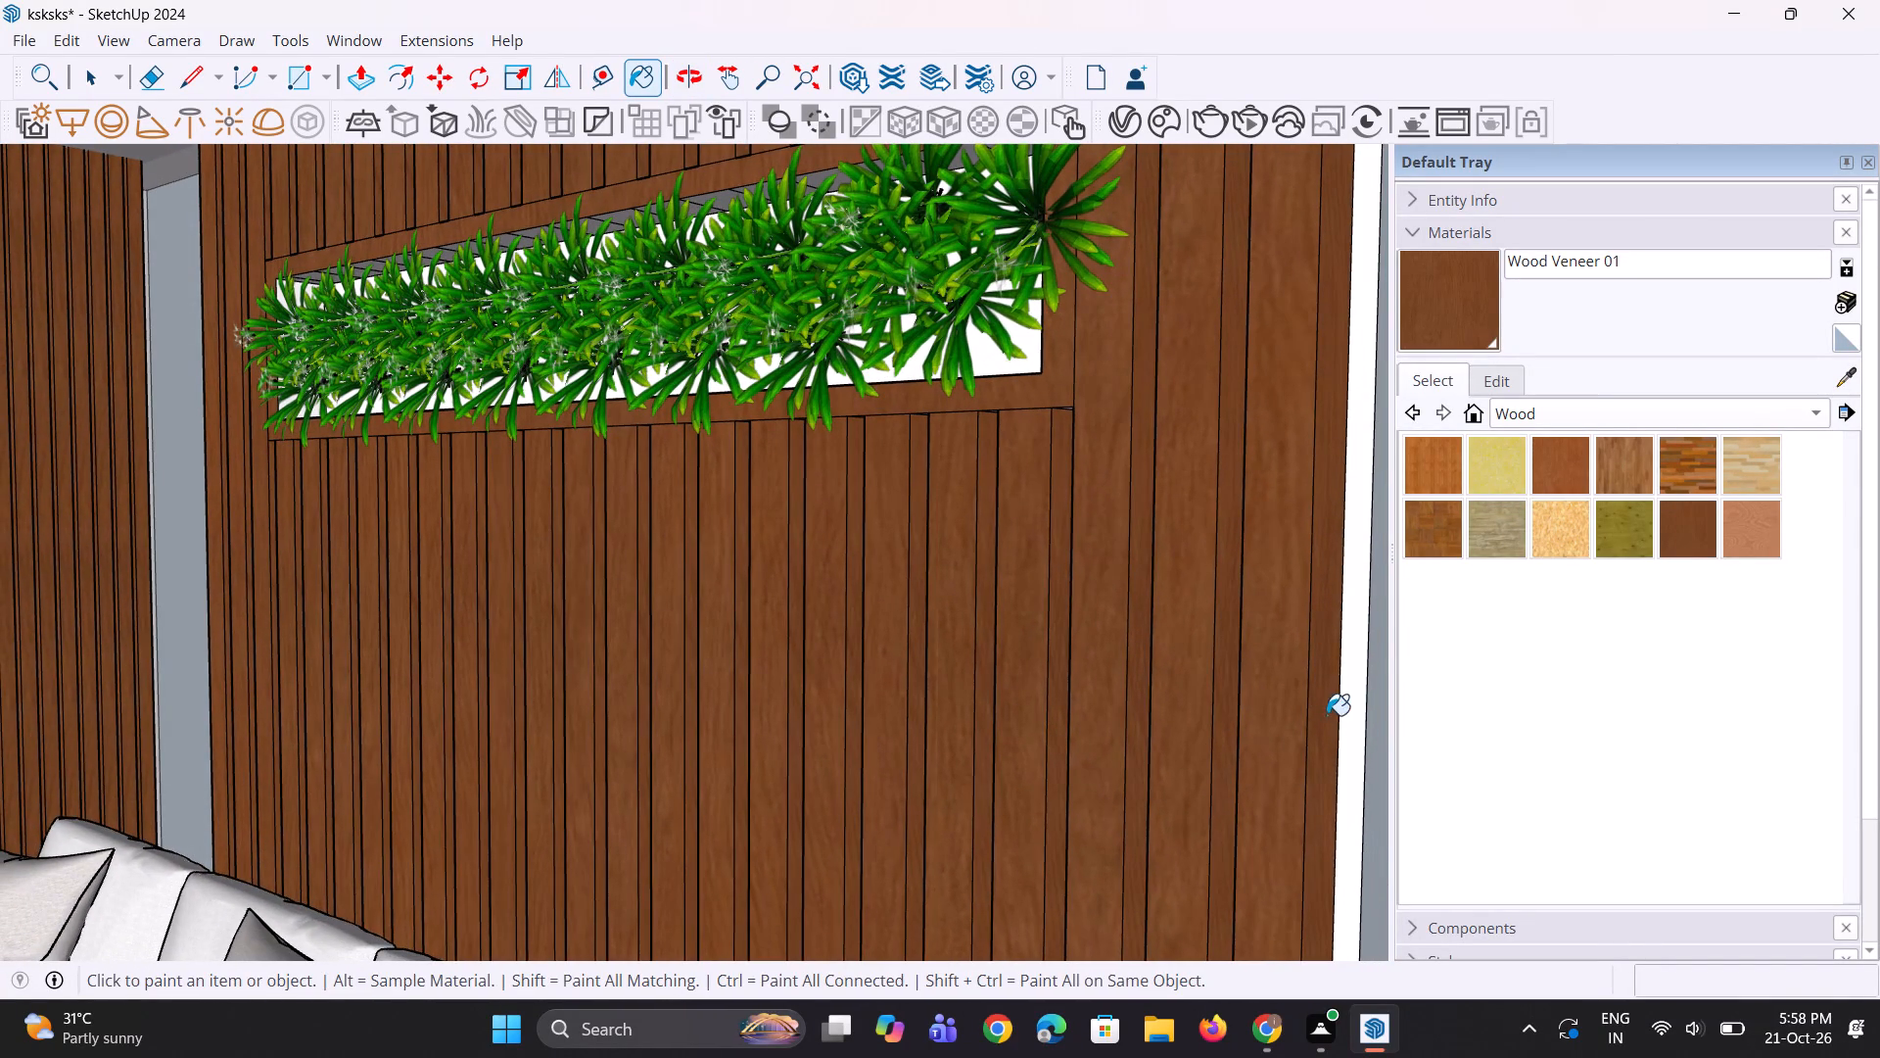
click(1350, 718)
Paint the opposite side faces of the four slats nearest the back wall's far end with Wood Veneer 01.
scroll(1094, 693, down, 12)
middle_drag(861, 633, 1007, 633)
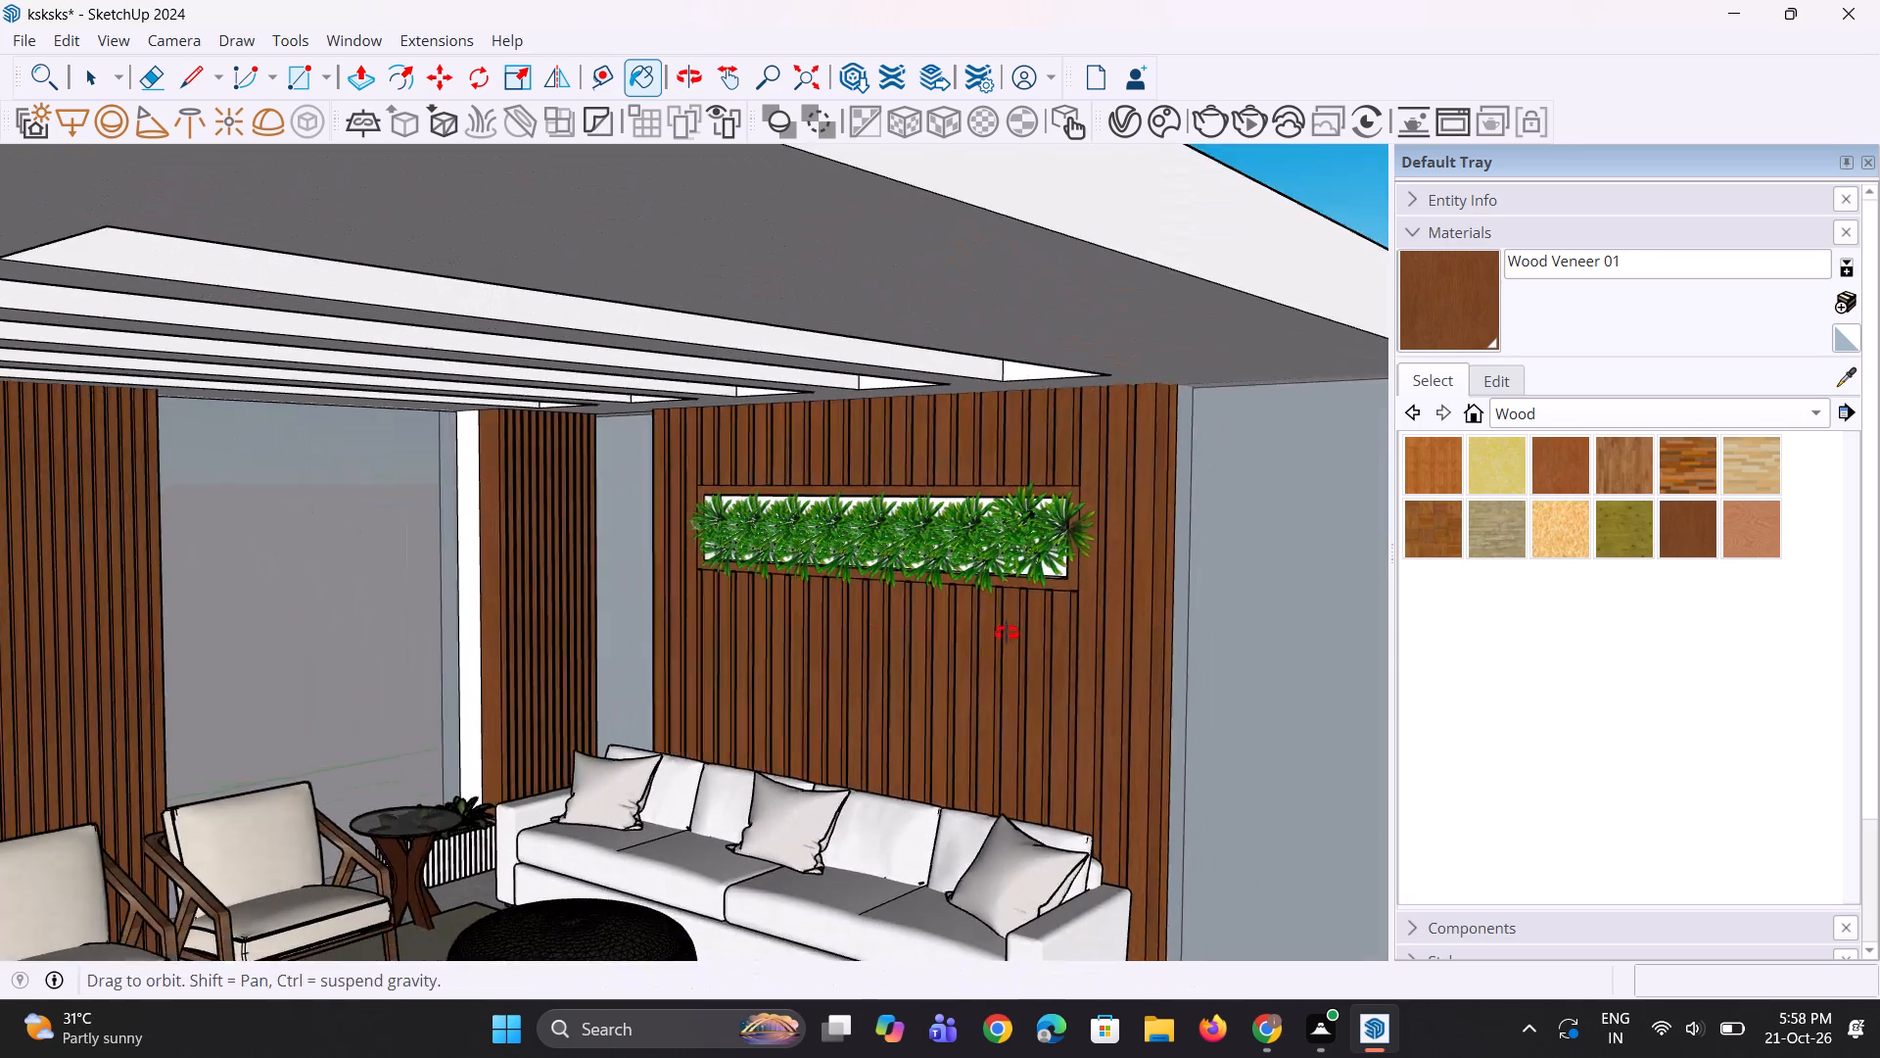
middle_drag(1007, 633, 1325, 623)
scroll(1101, 683, up, 5)
scroll(1012, 660, up, 5)
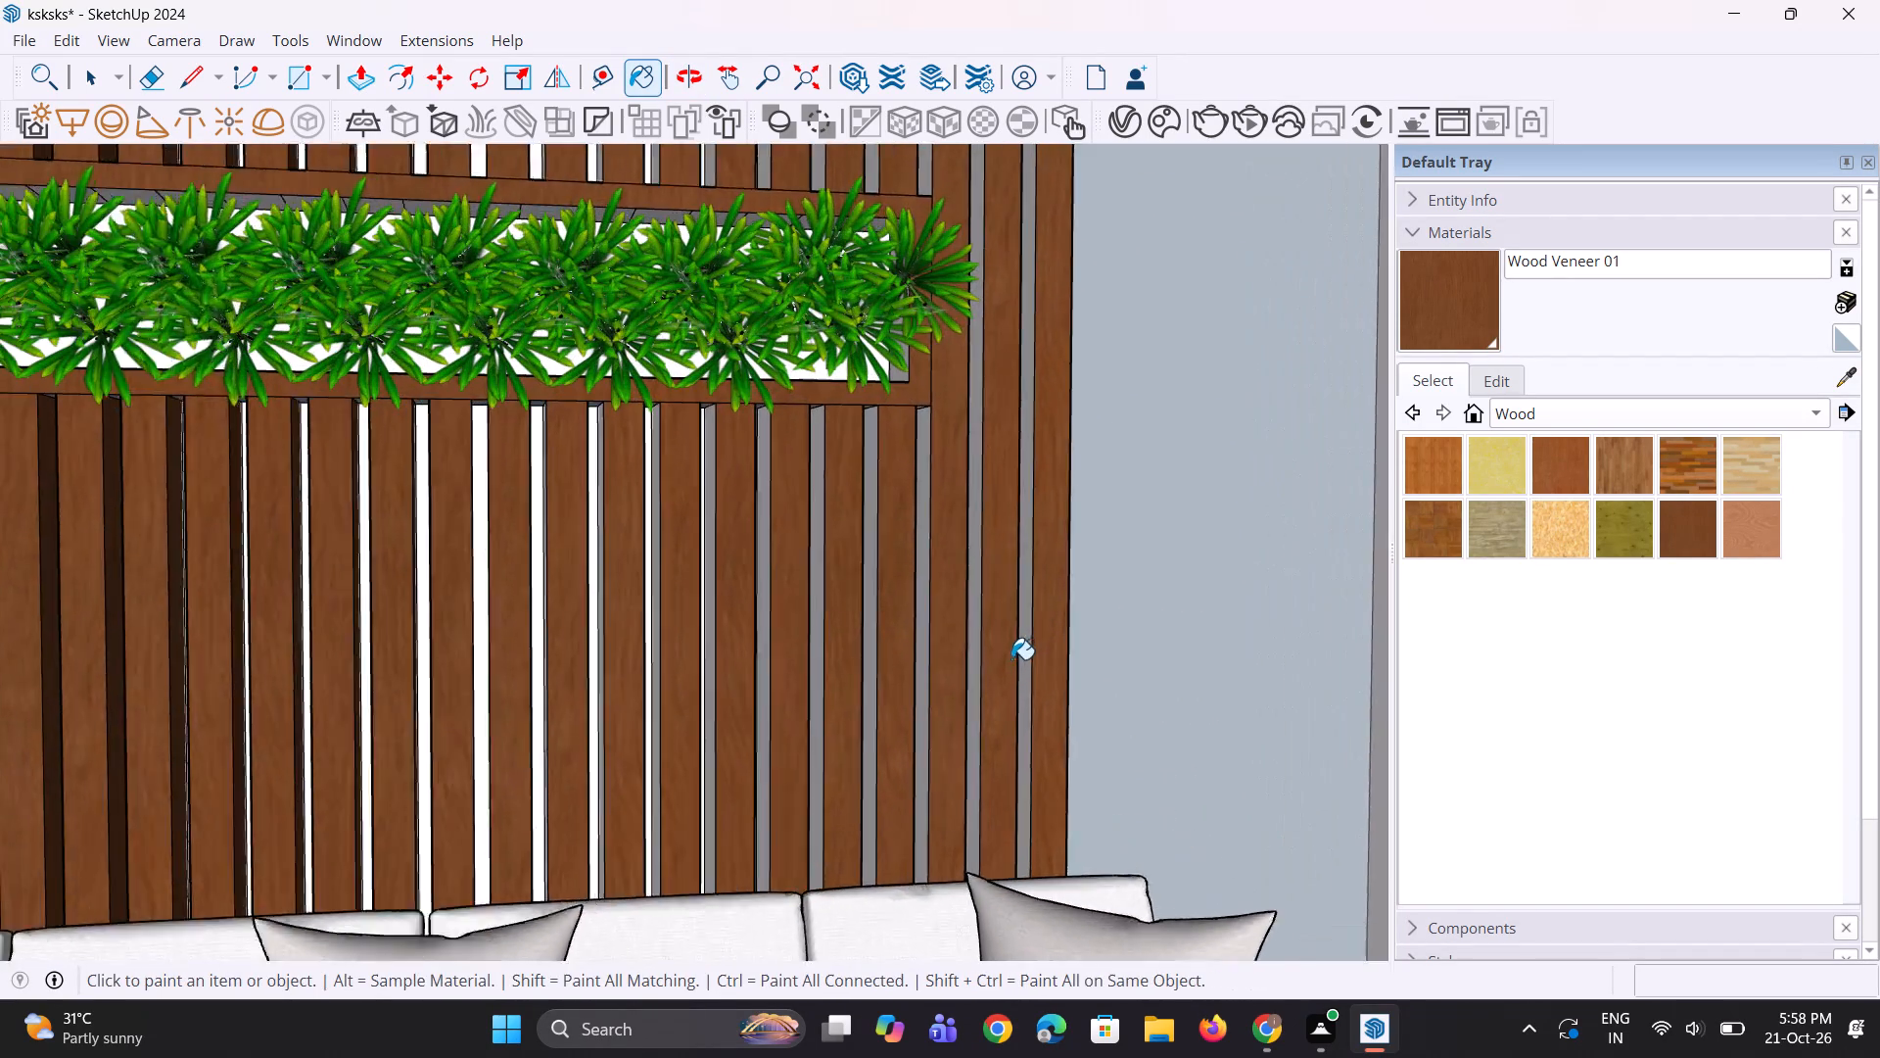
middle_drag(1020, 659, 1149, 665)
scroll(1055, 676, up, 2)
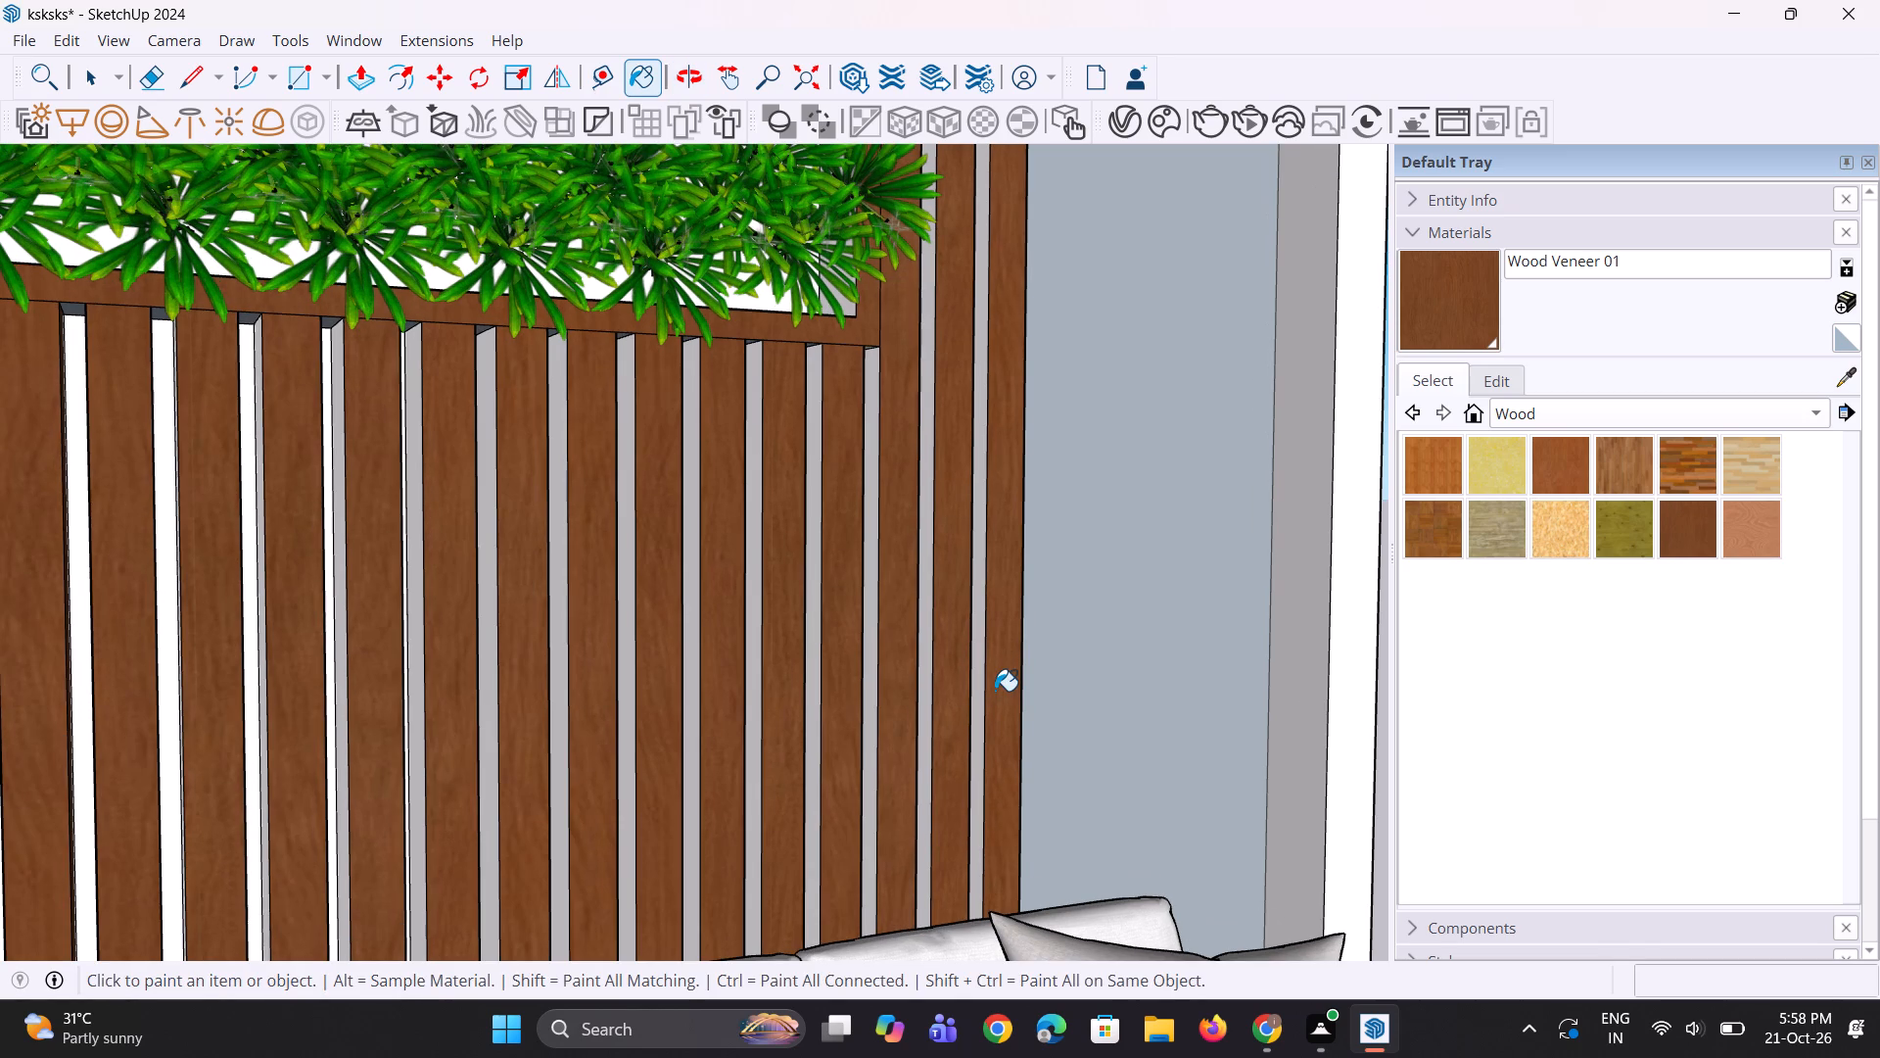
scroll(949, 715, up, 5)
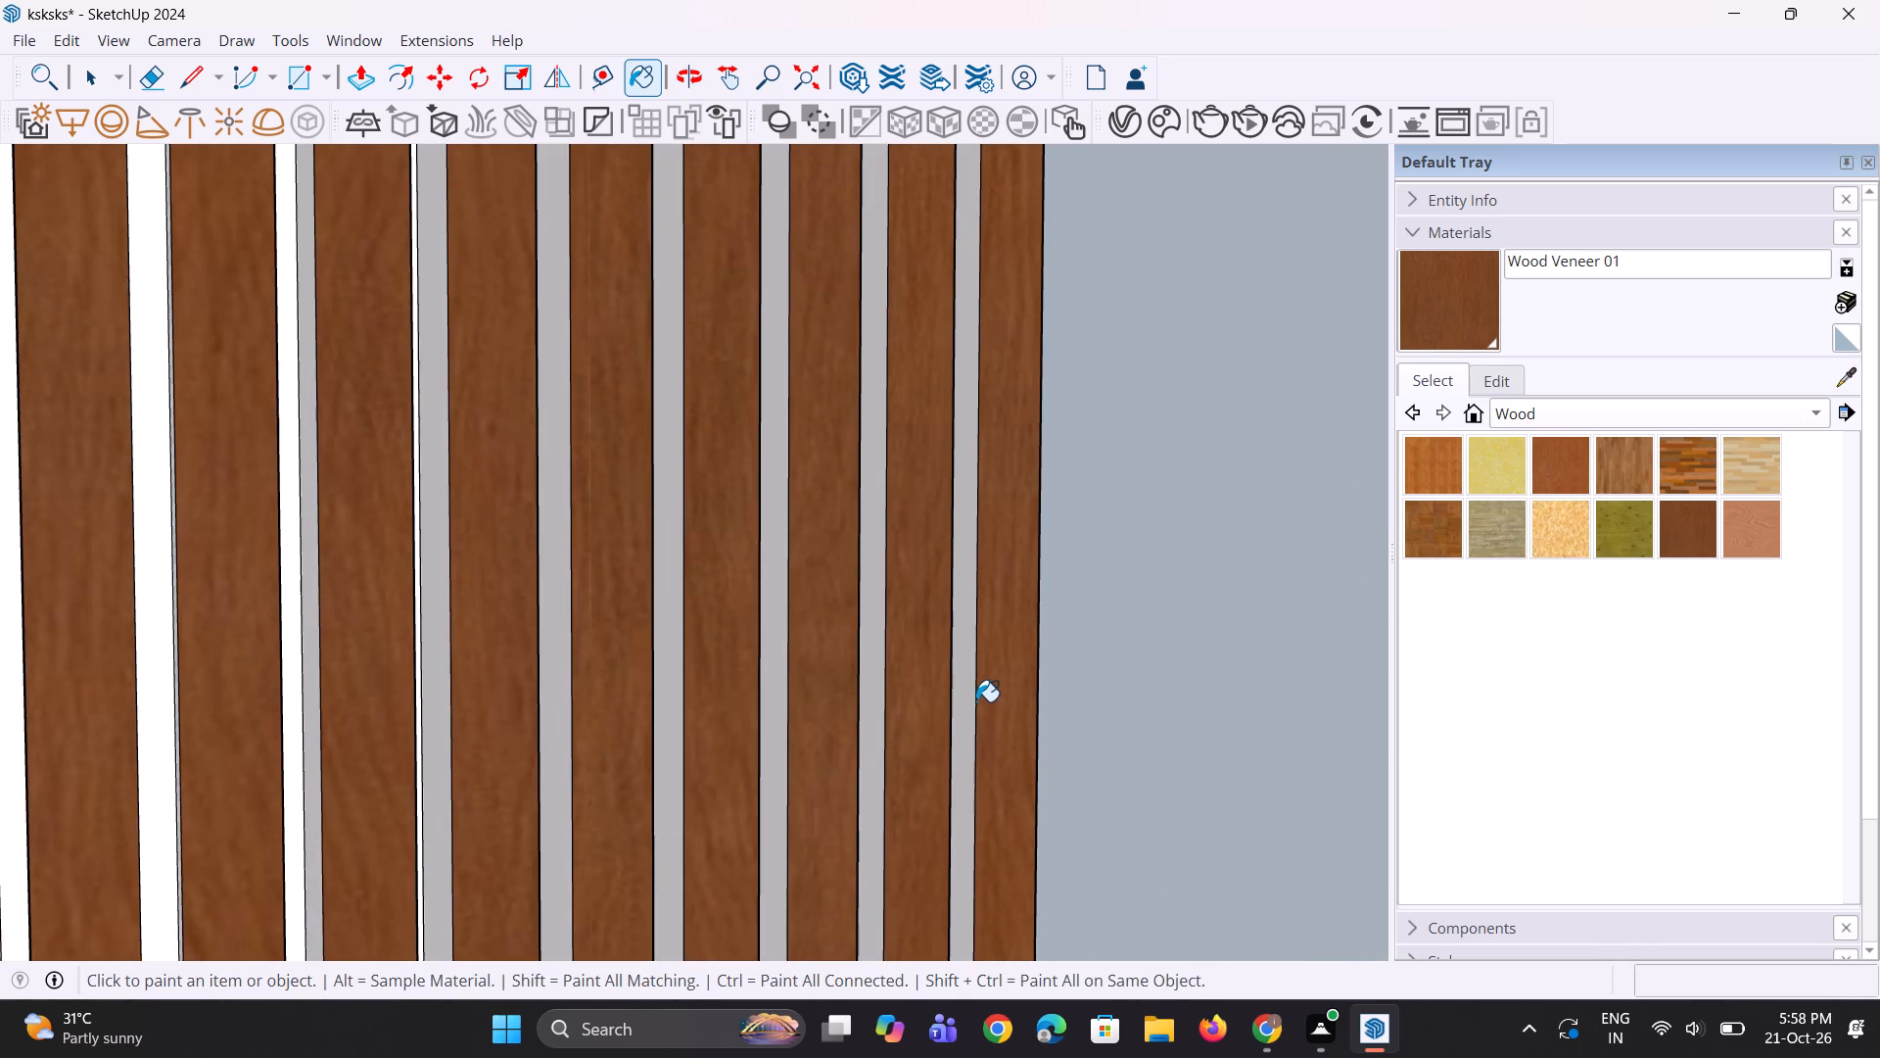
click(974, 701)
click(884, 716)
click(788, 761)
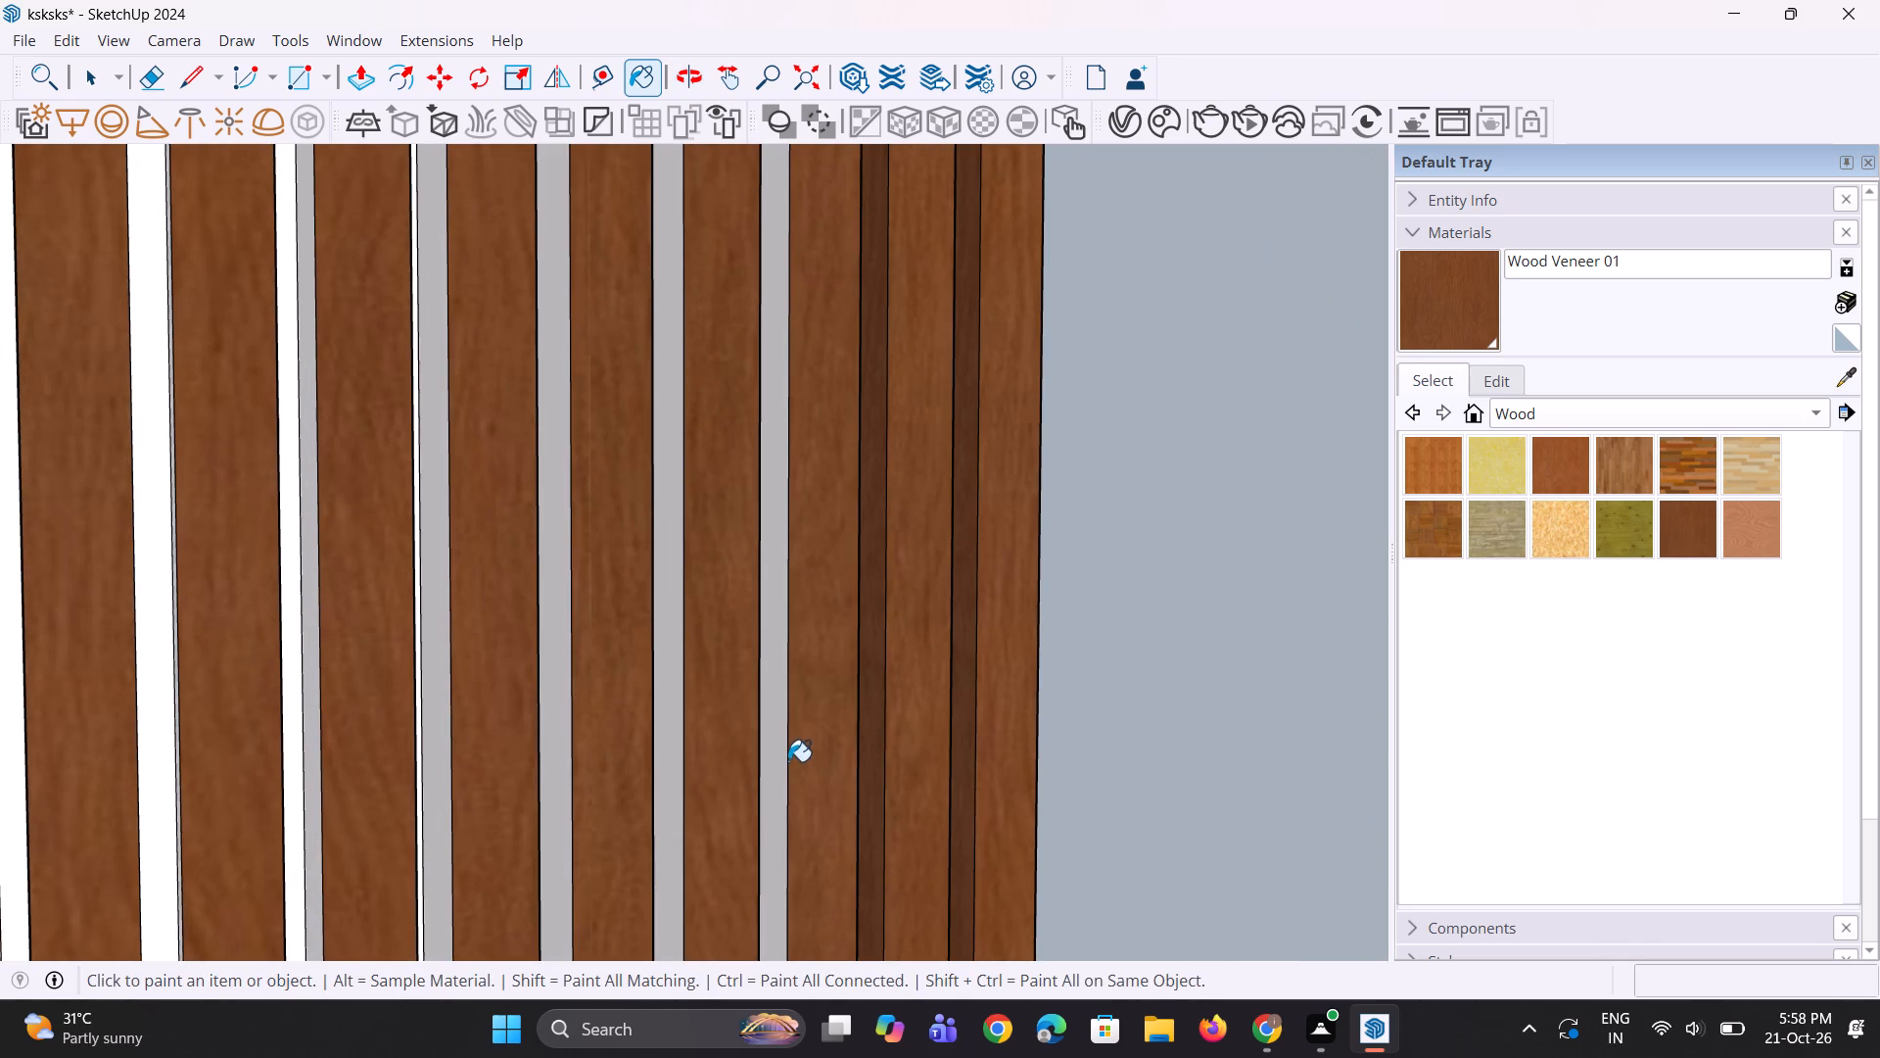
click(673, 773)
click(771, 759)
Paint the next five opposite slat side faces below the planter, working back from its far end, with Wood Veneer 01.
scroll(952, 745, down, 2)
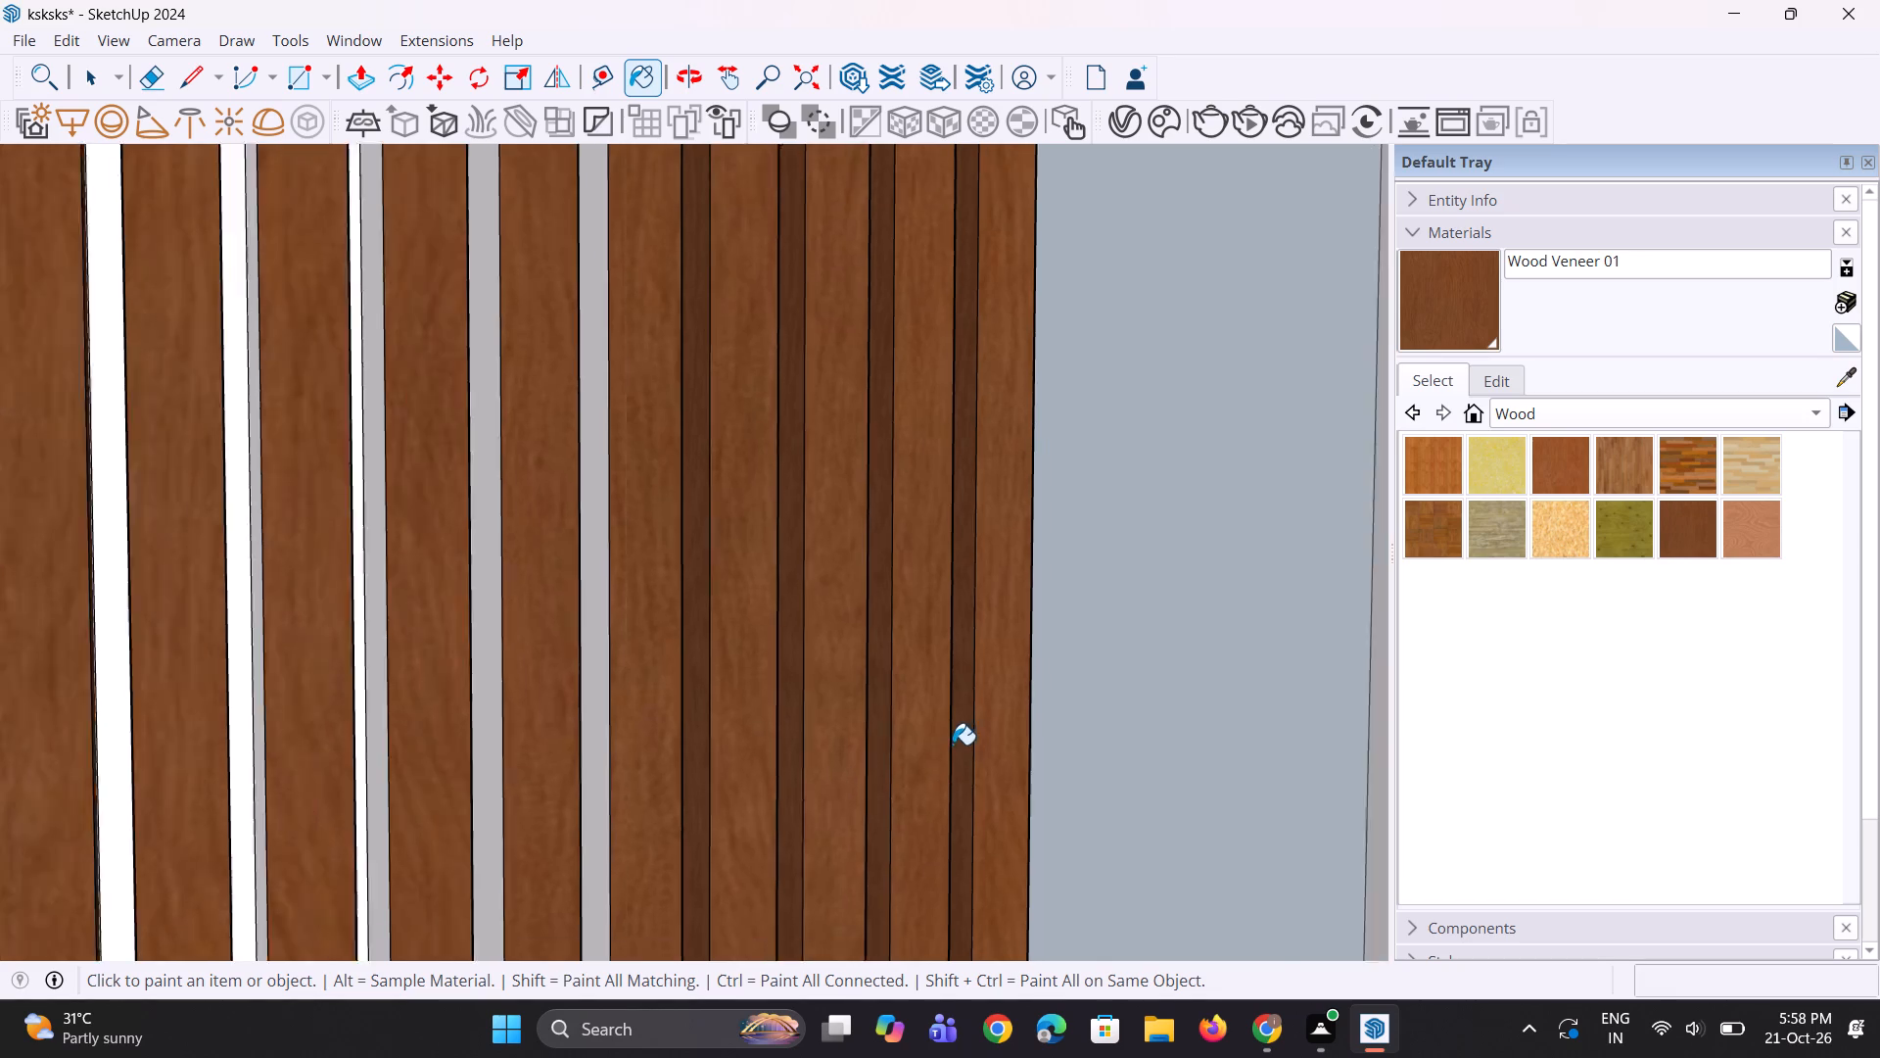
scroll(953, 745, down, 4)
scroll(679, 756, up, 3)
click(765, 745)
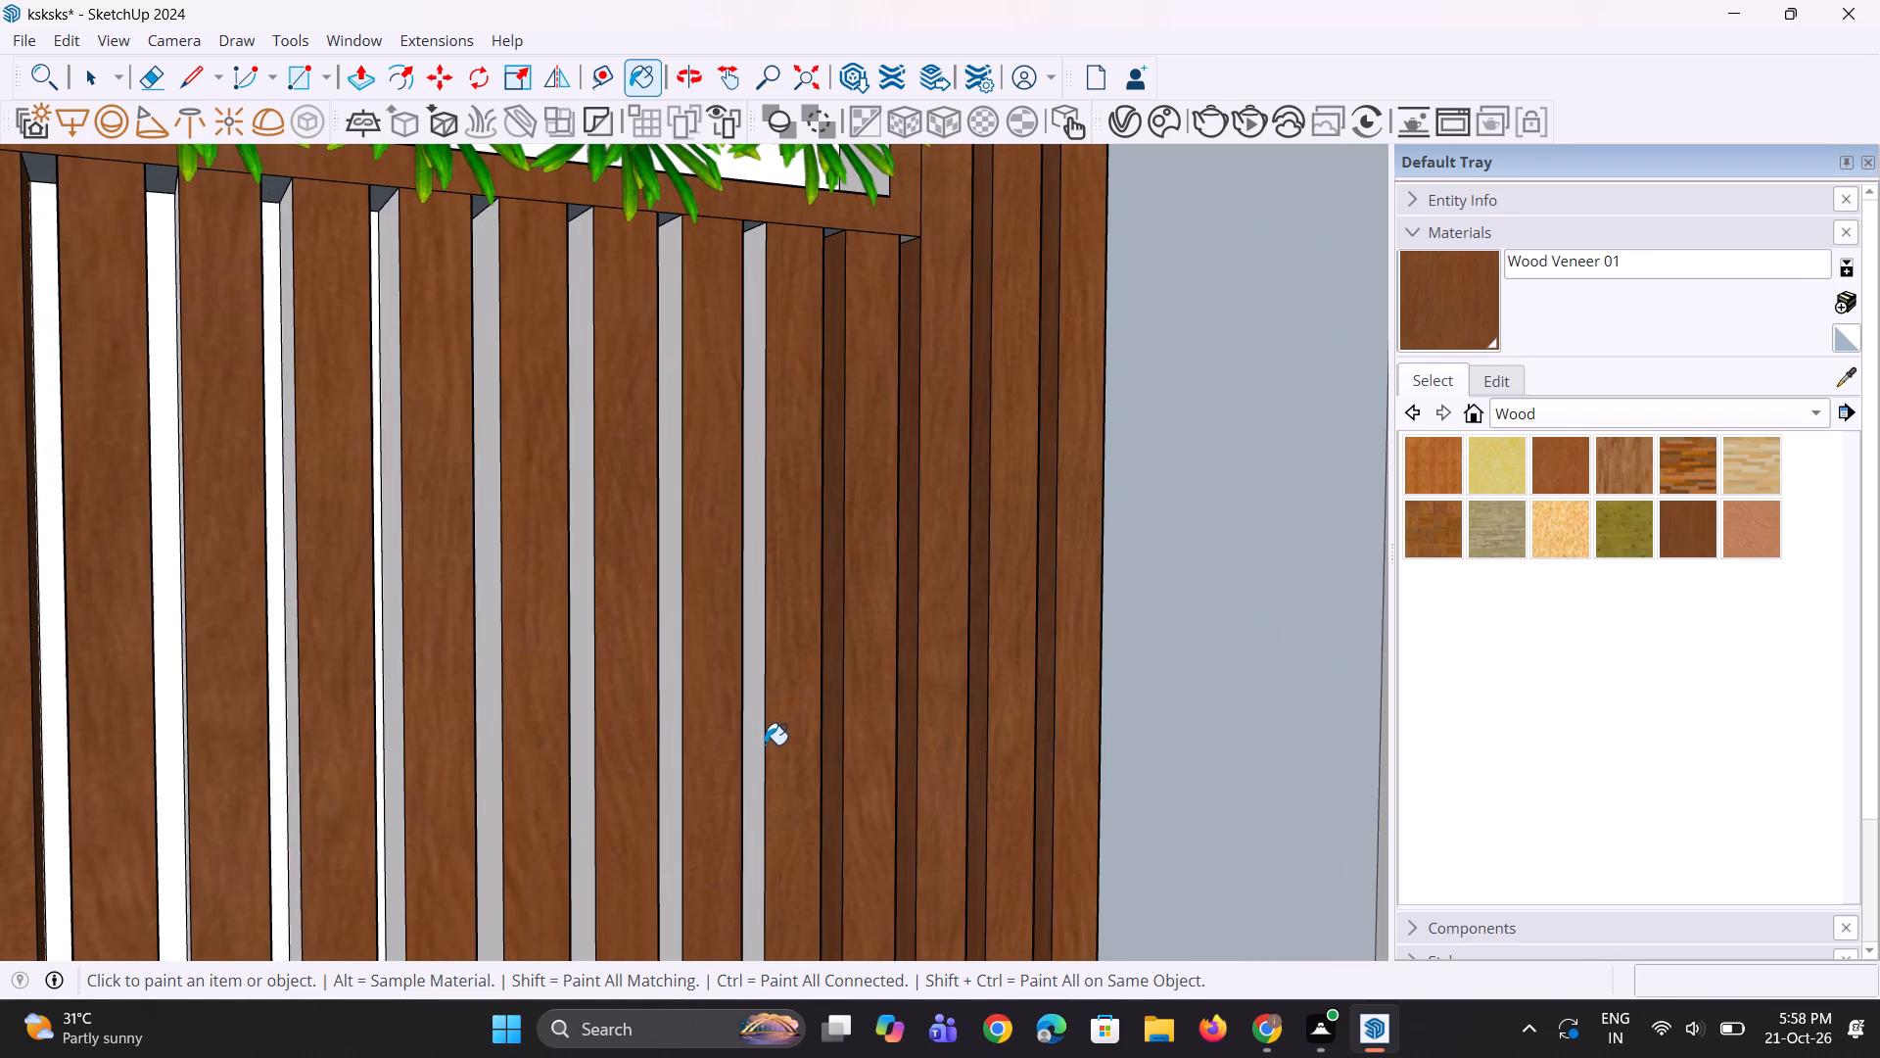
click(740, 741)
click(752, 752)
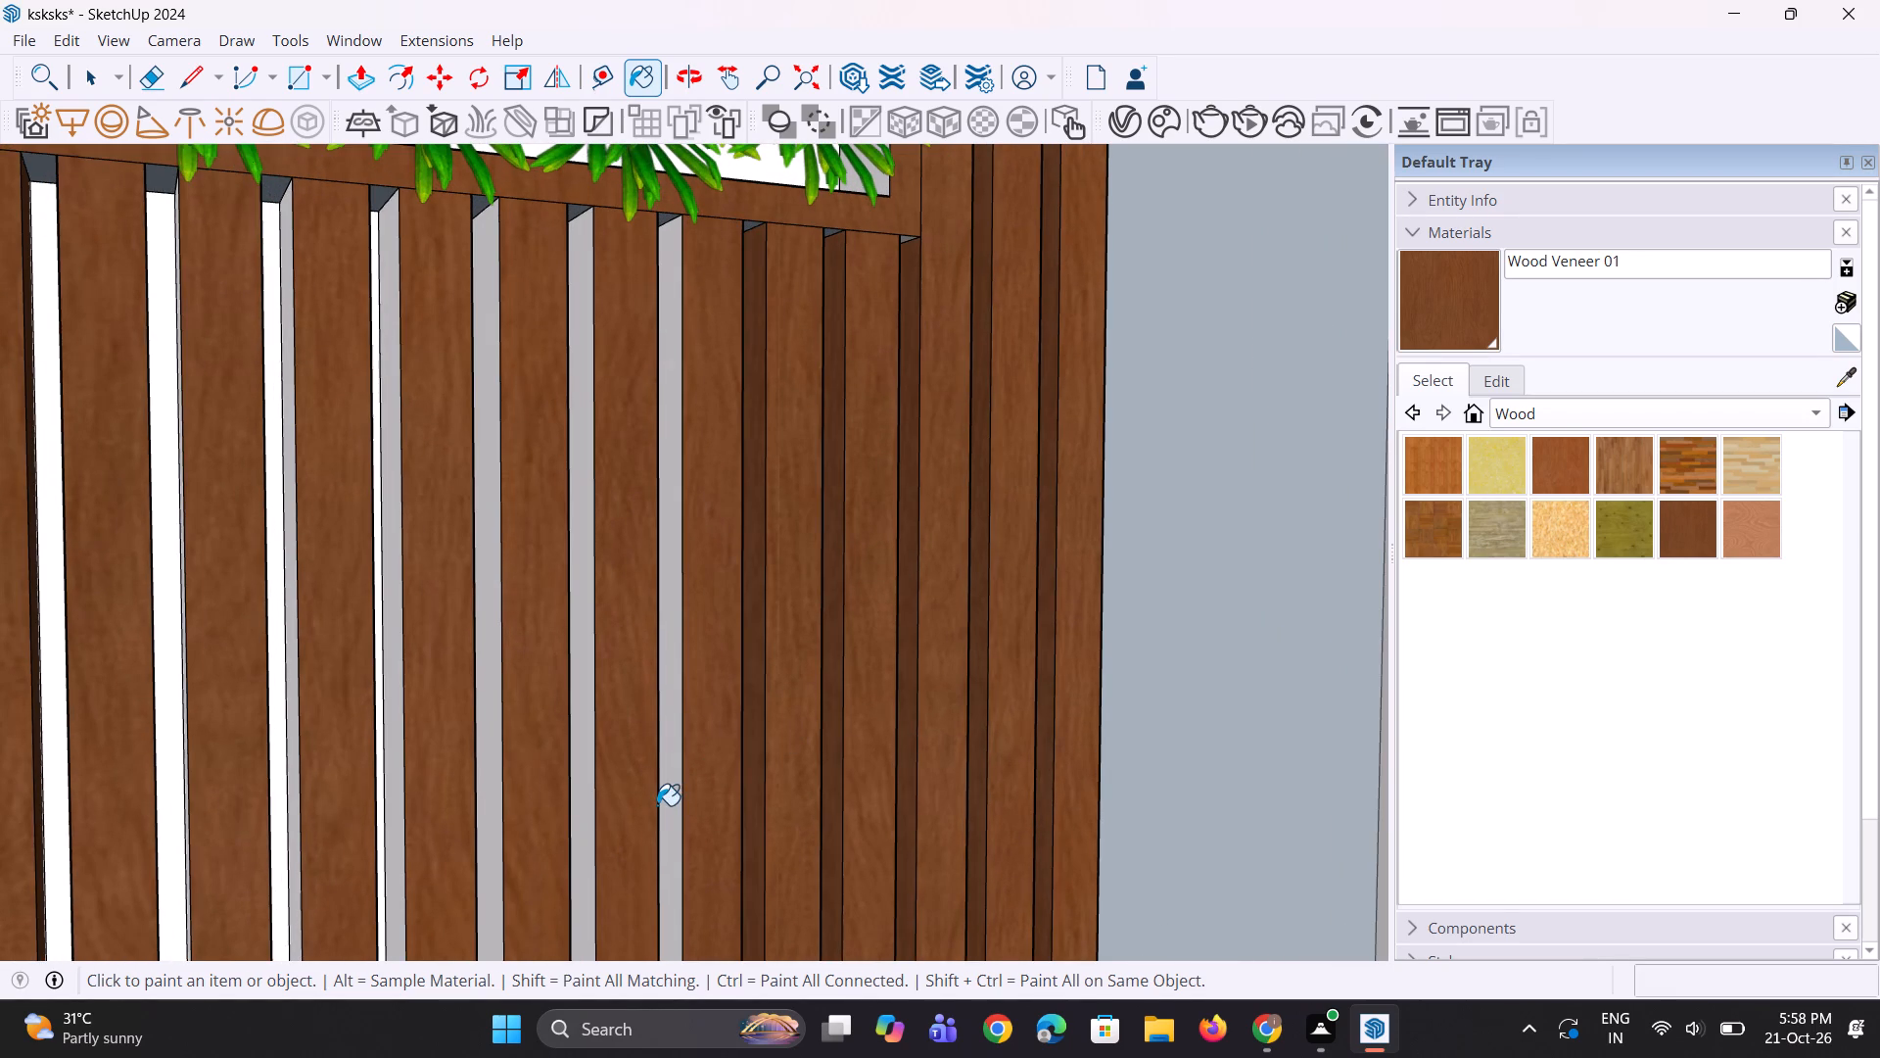
click(670, 805)
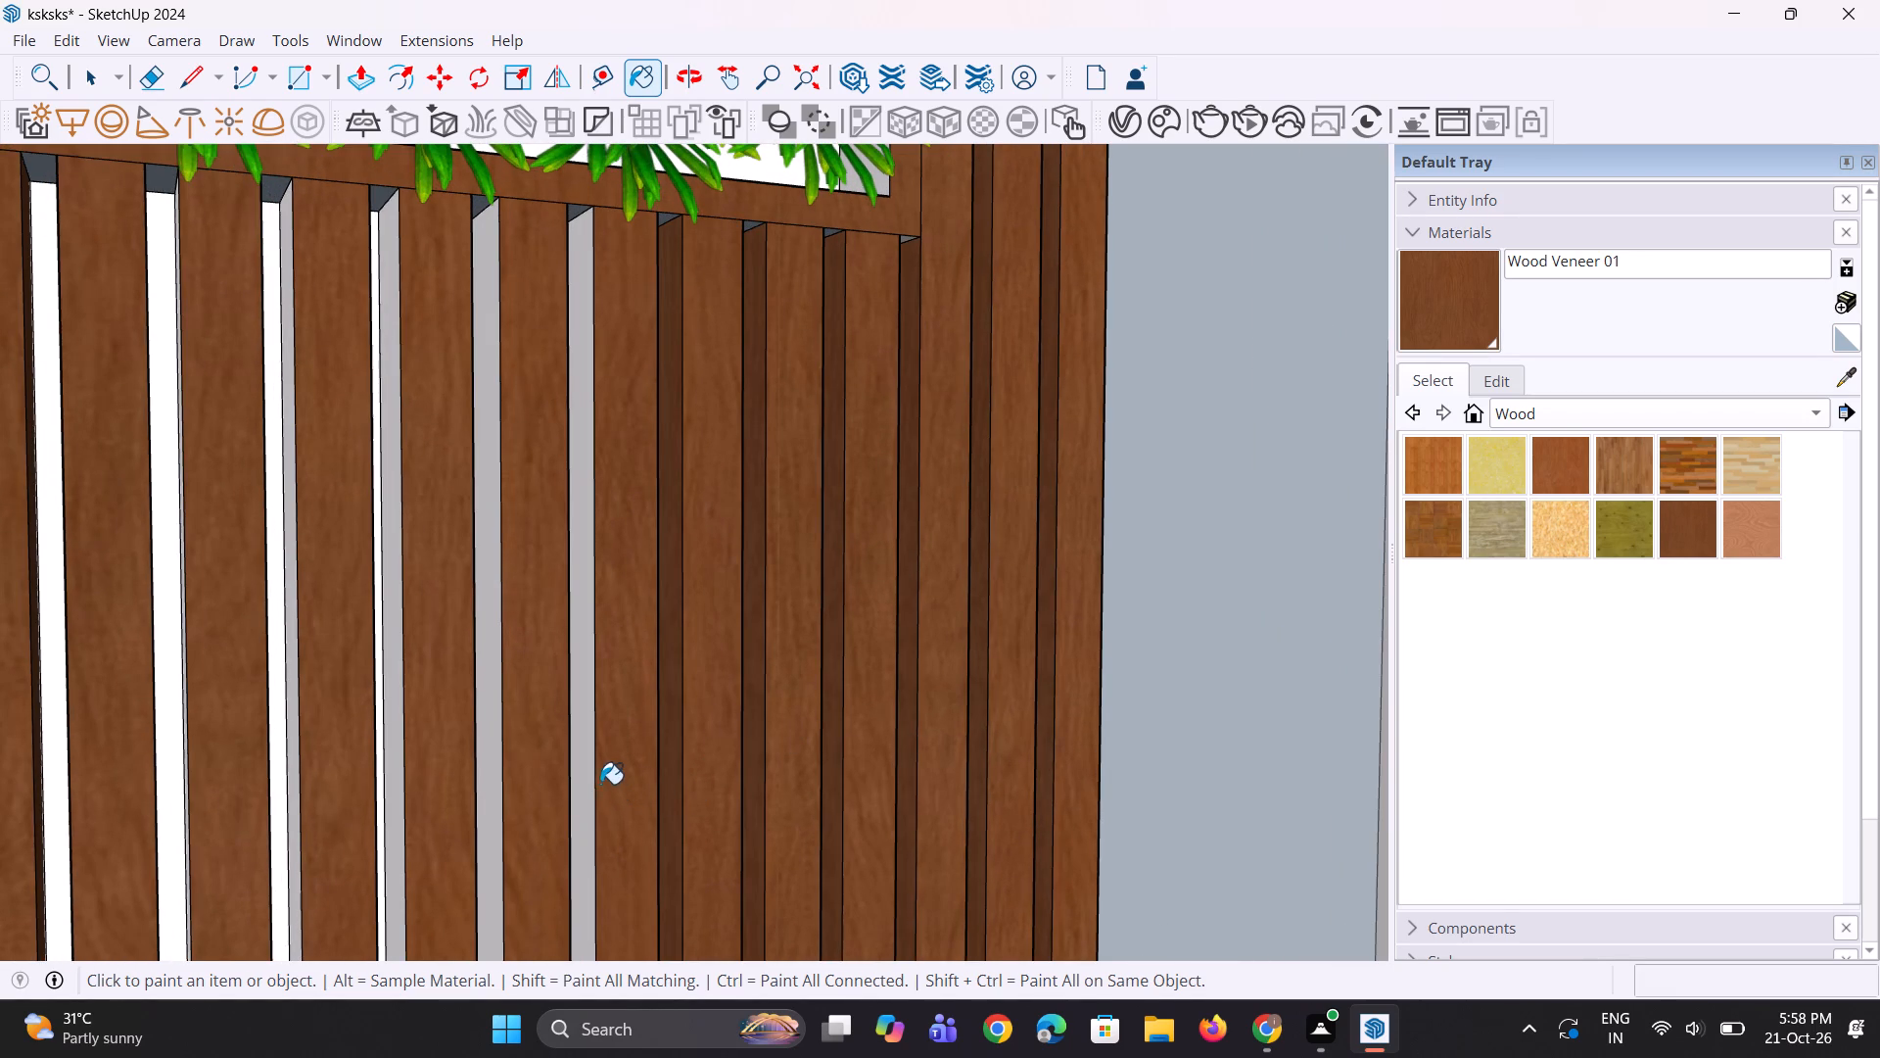
click(589, 773)
click(492, 819)
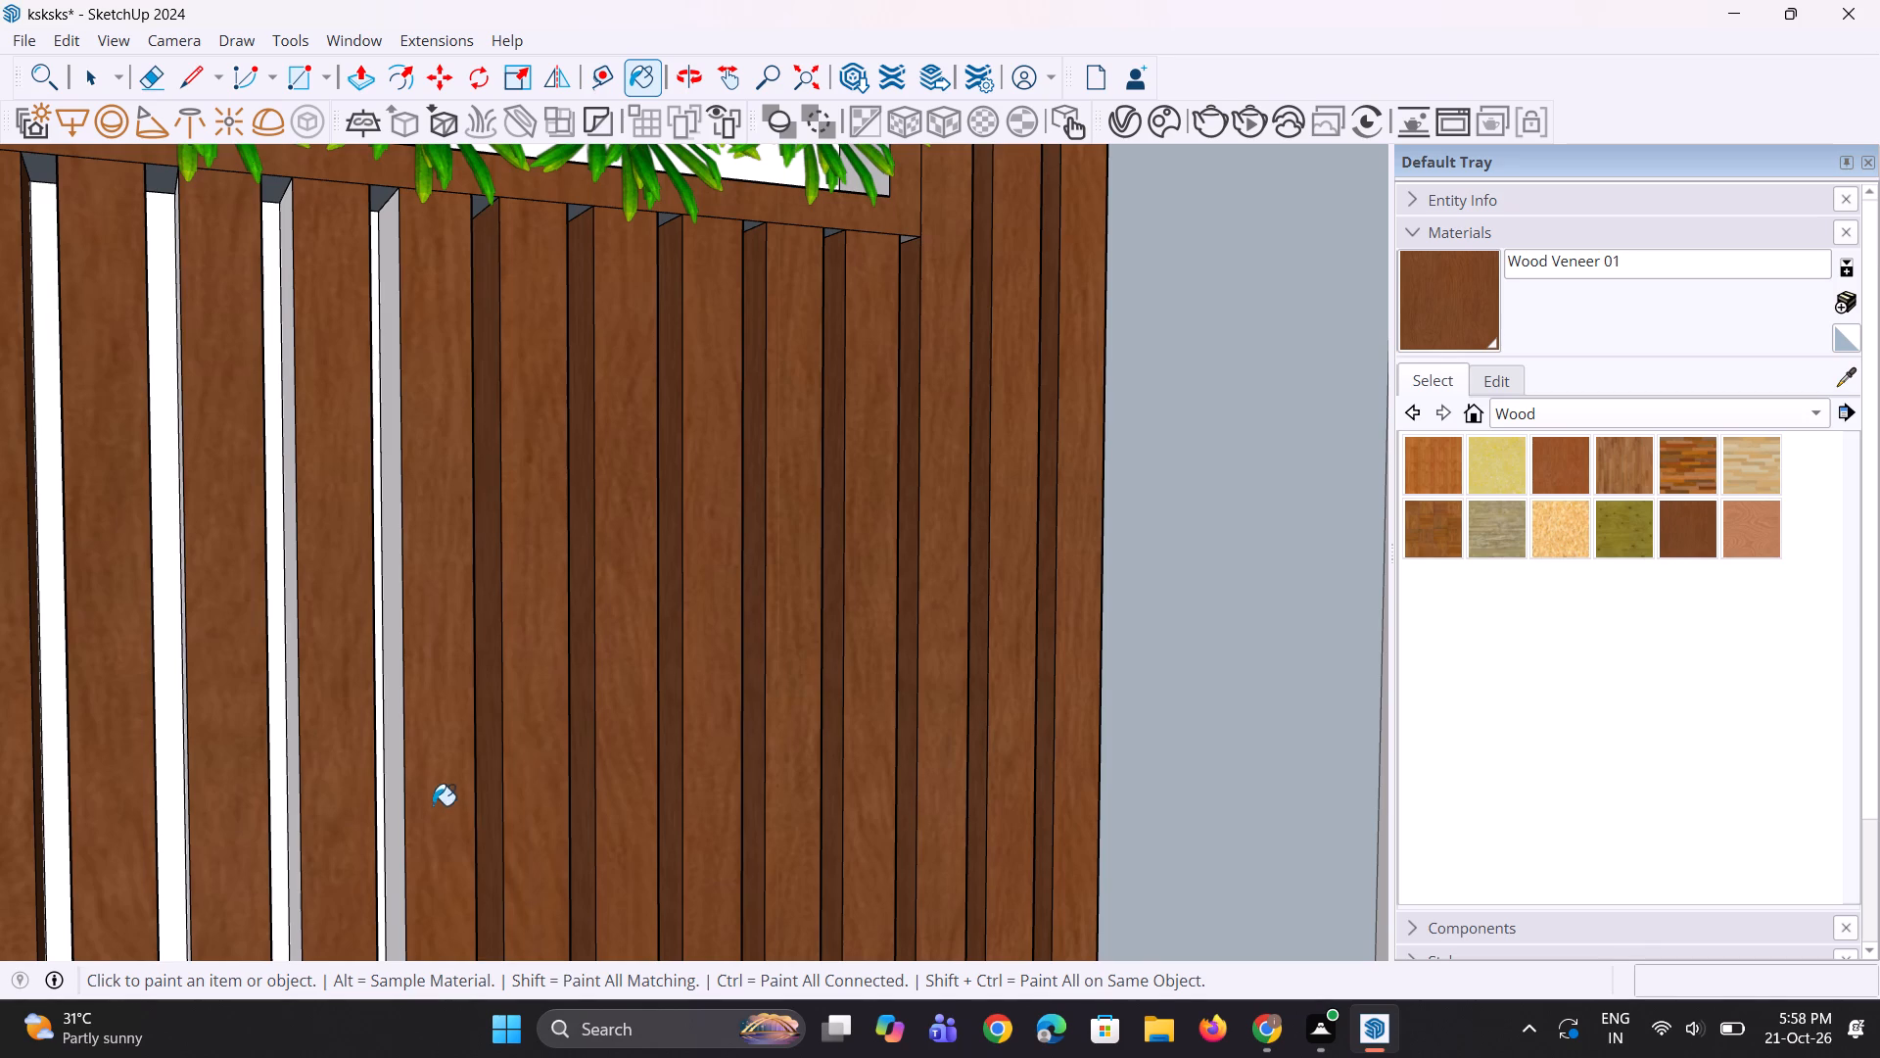
click(397, 776)
Paint the following run of unpainted opposite slat side faces below the planter's middle with Wood Veneer 01.
scroll(577, 735, down, 8)
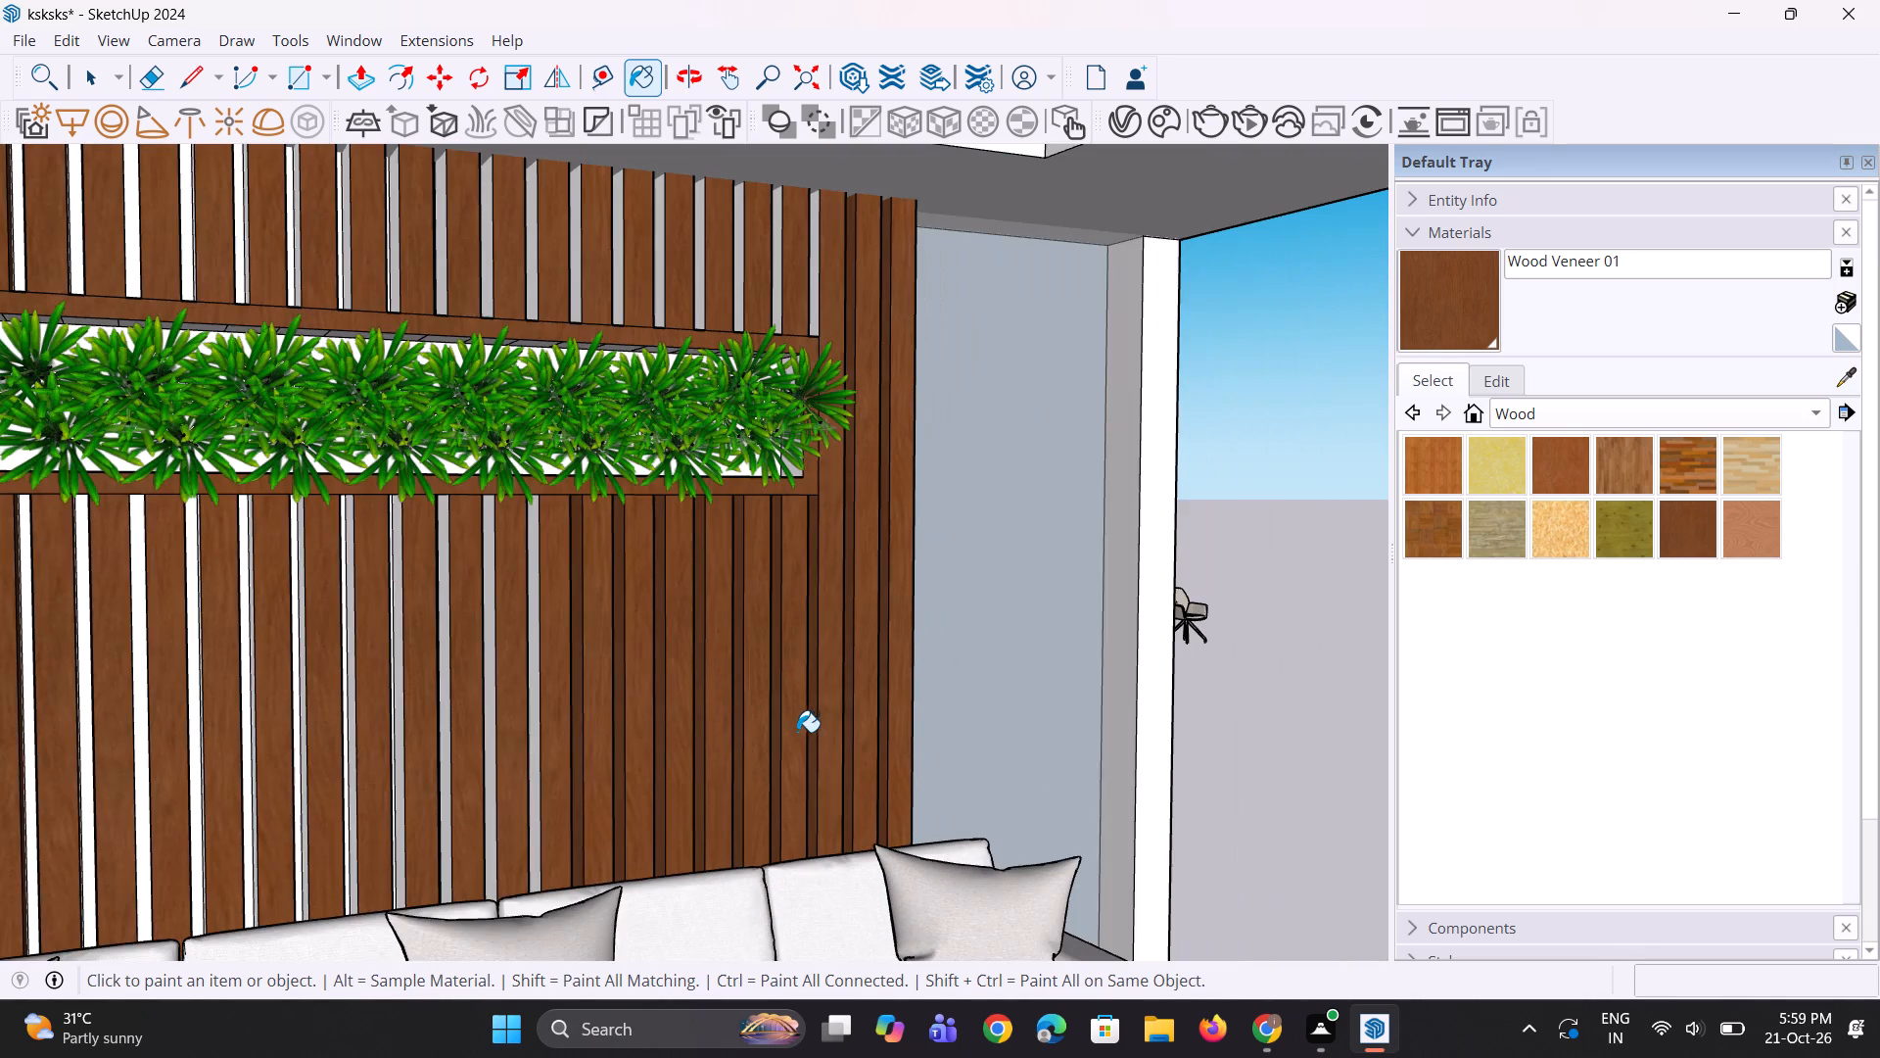
middle_drag(466, 770, 568, 776)
scroll(568, 778, up, 2)
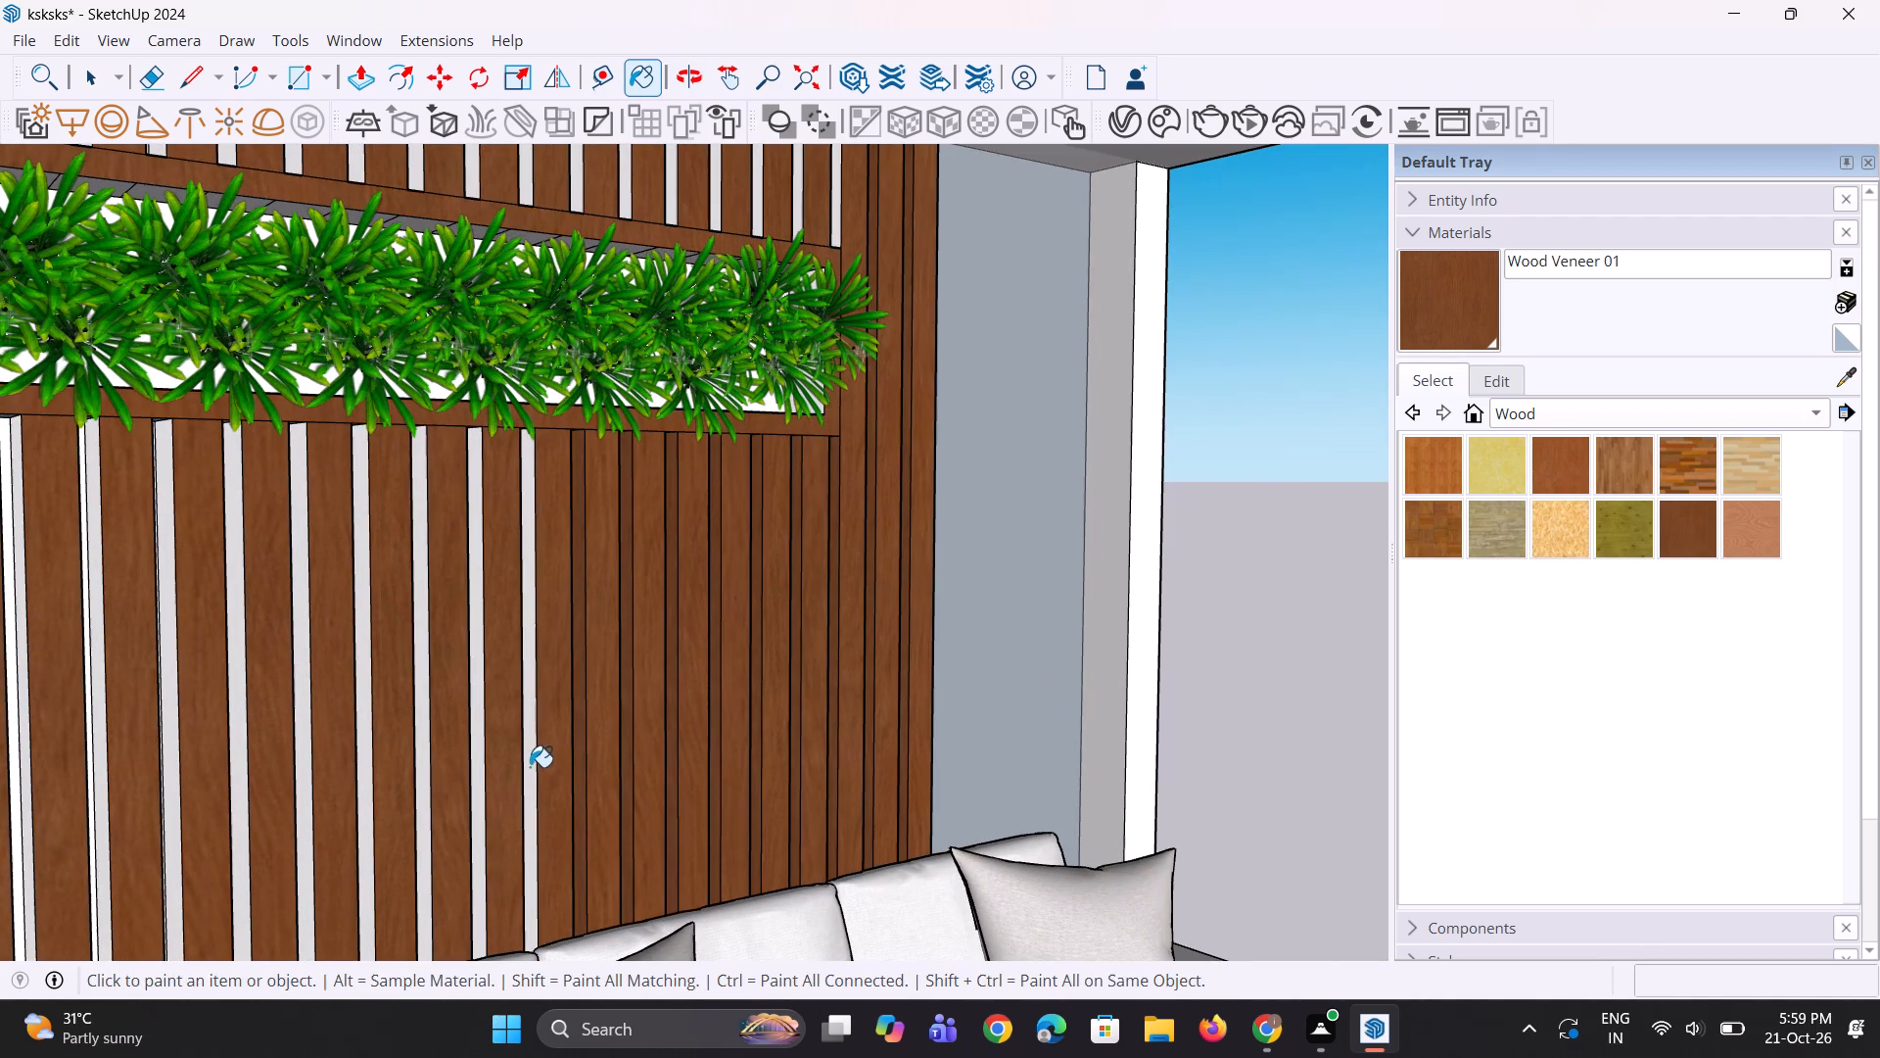
click(528, 766)
click(479, 797)
click(433, 825)
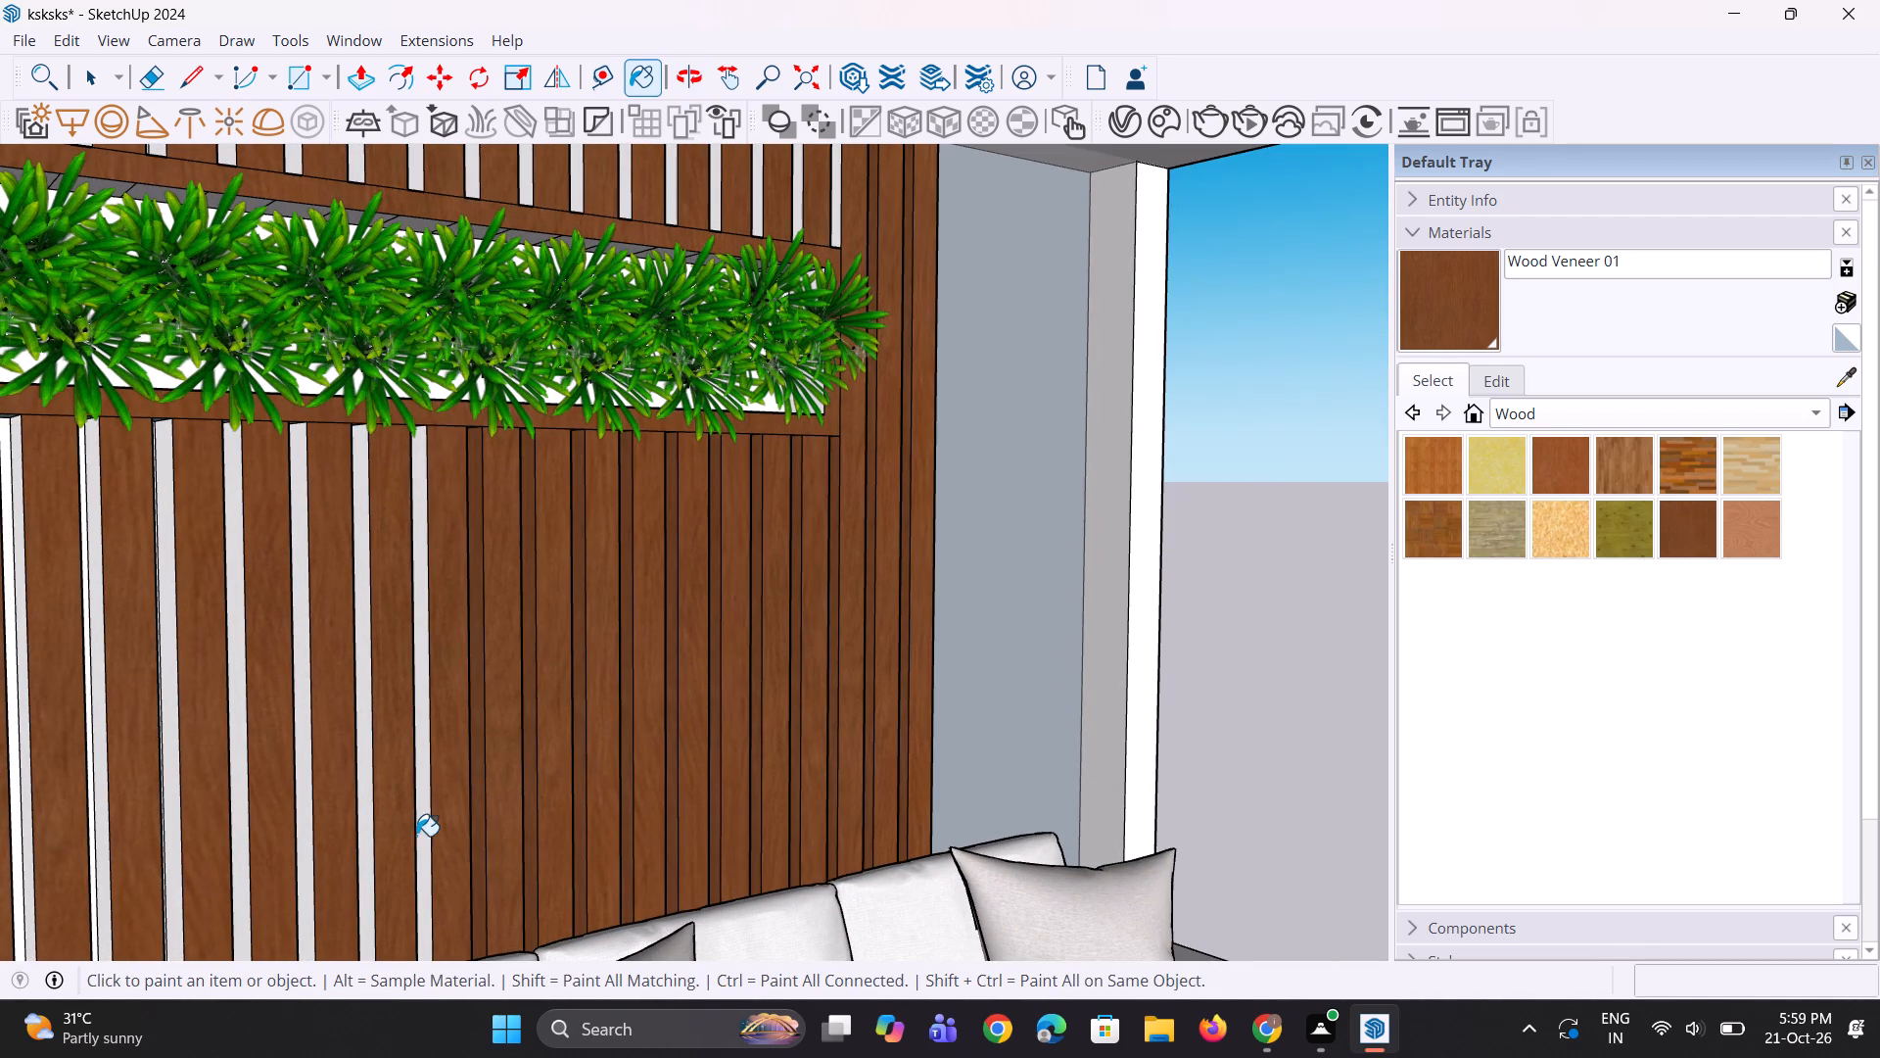
click(423, 836)
click(375, 854)
click(370, 859)
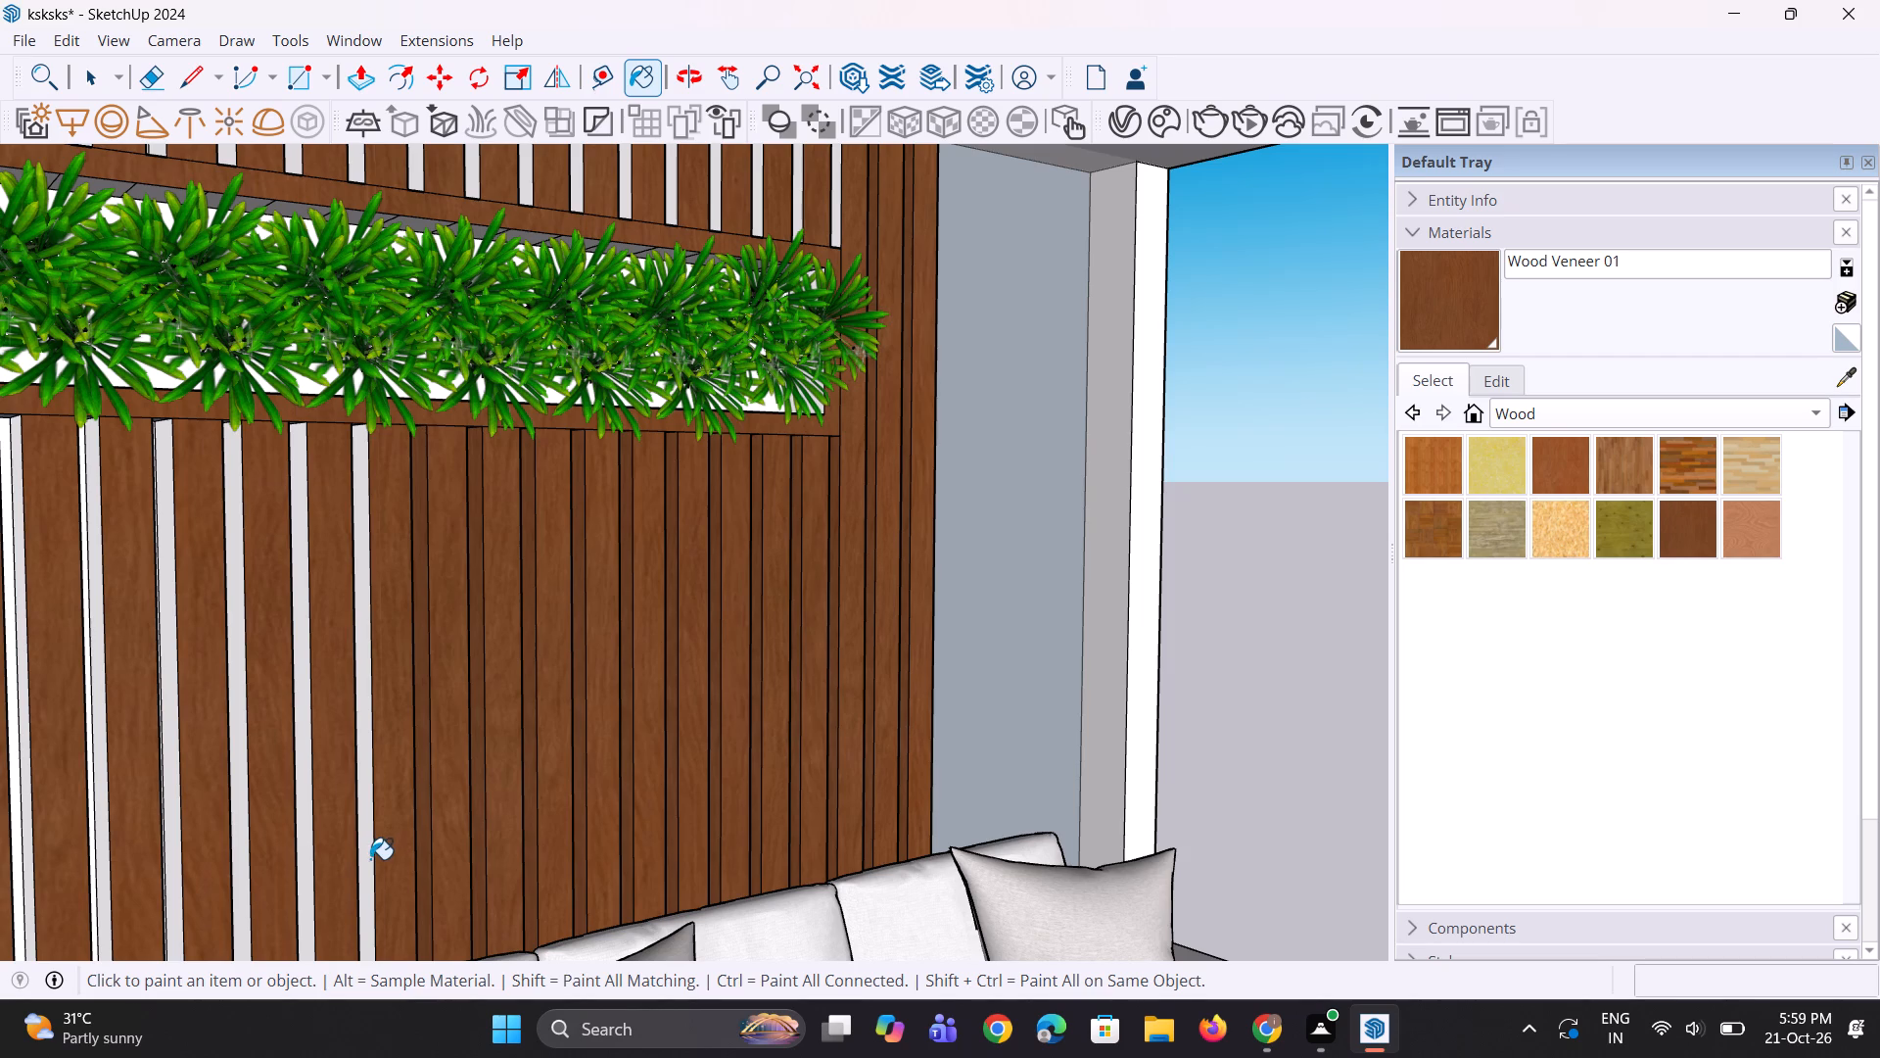
click(300, 876)
click(248, 881)
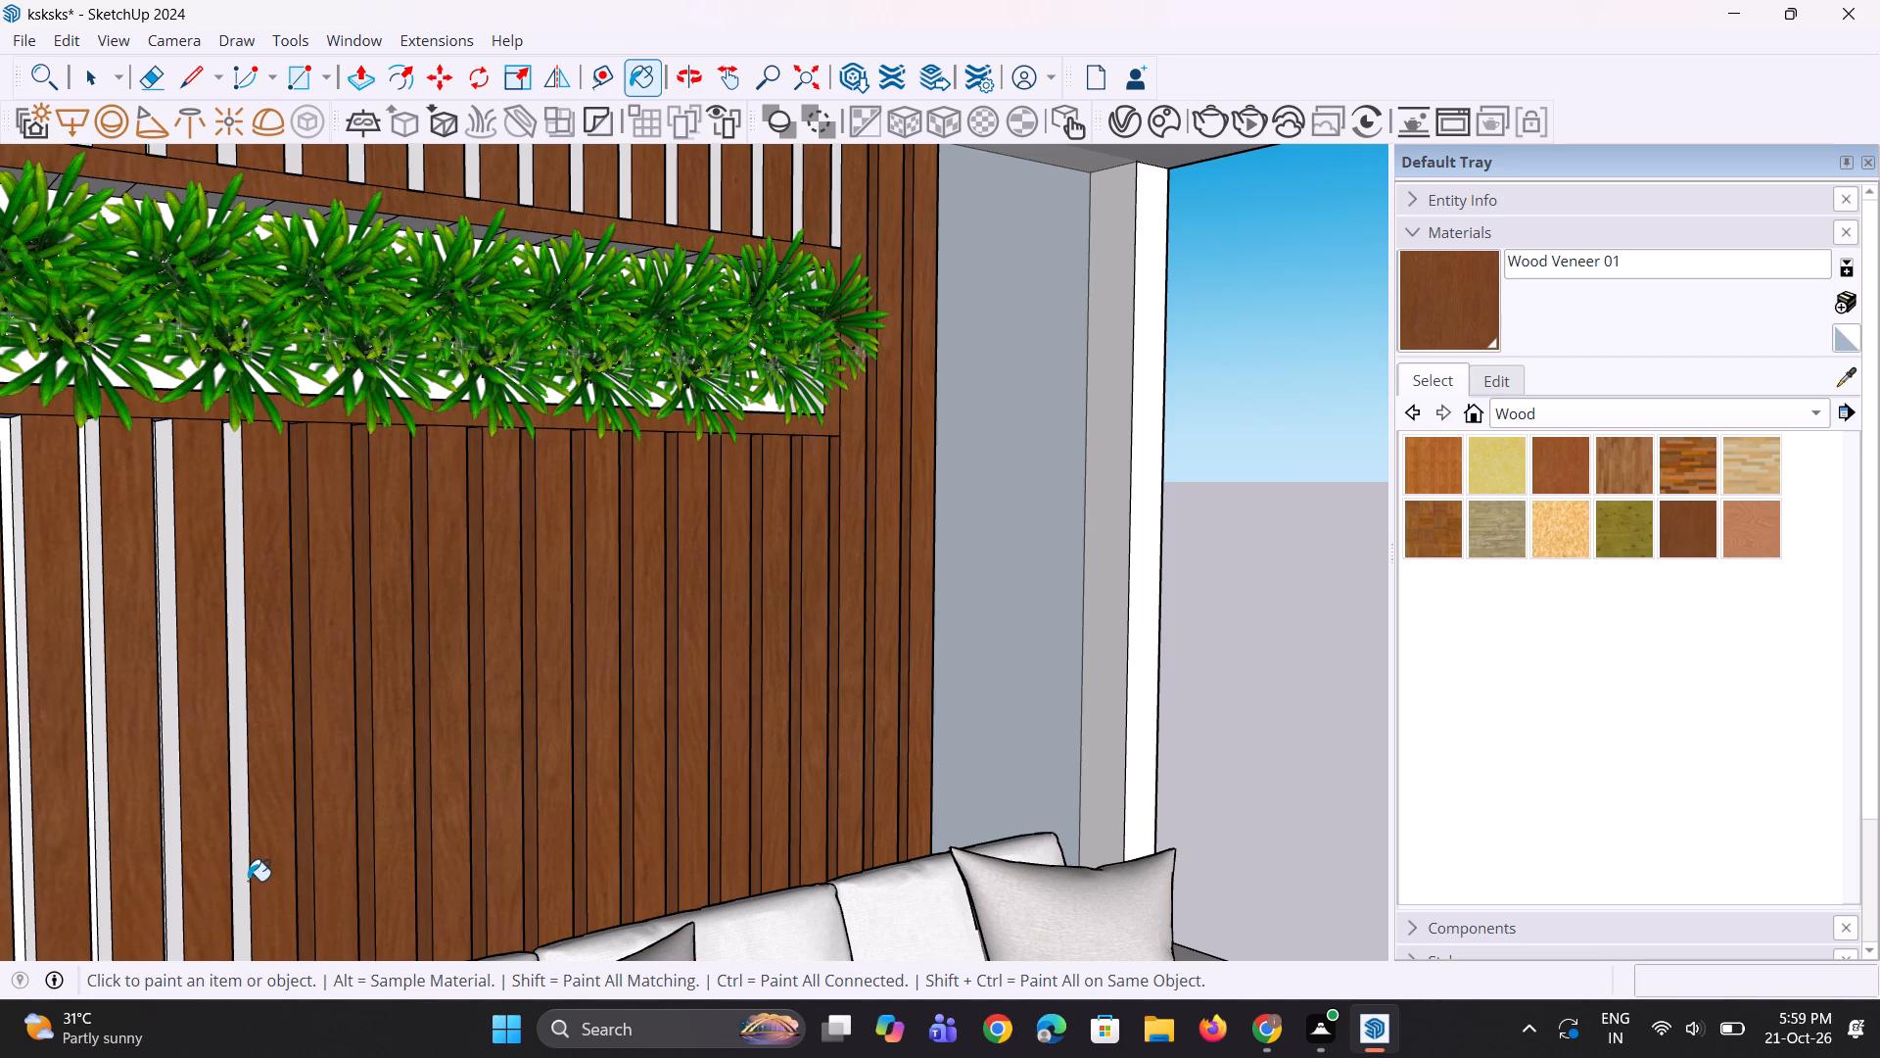
Paint the side faces of the full-height slats at the back wall's near end with Wood Veneer 01.
scroll(429, 817, down, 9)
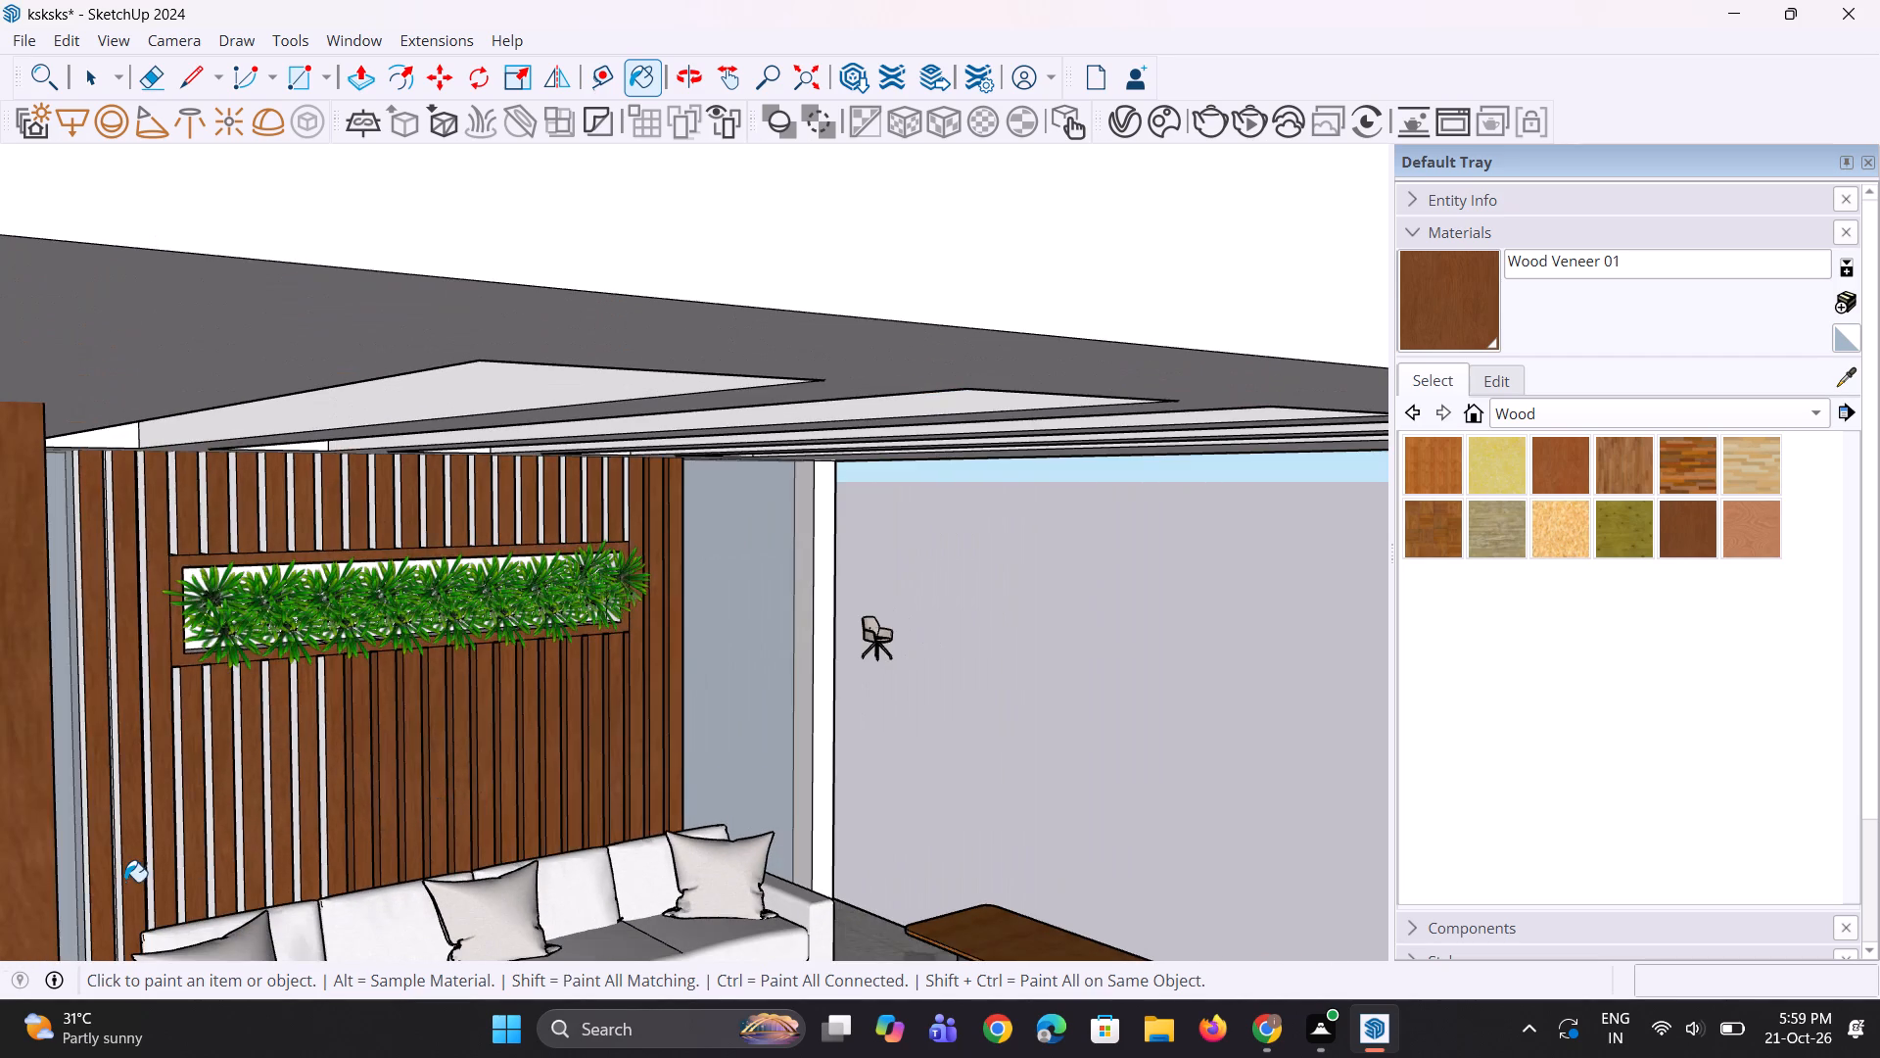
scroll(128, 873, up, 6)
click(69, 862)
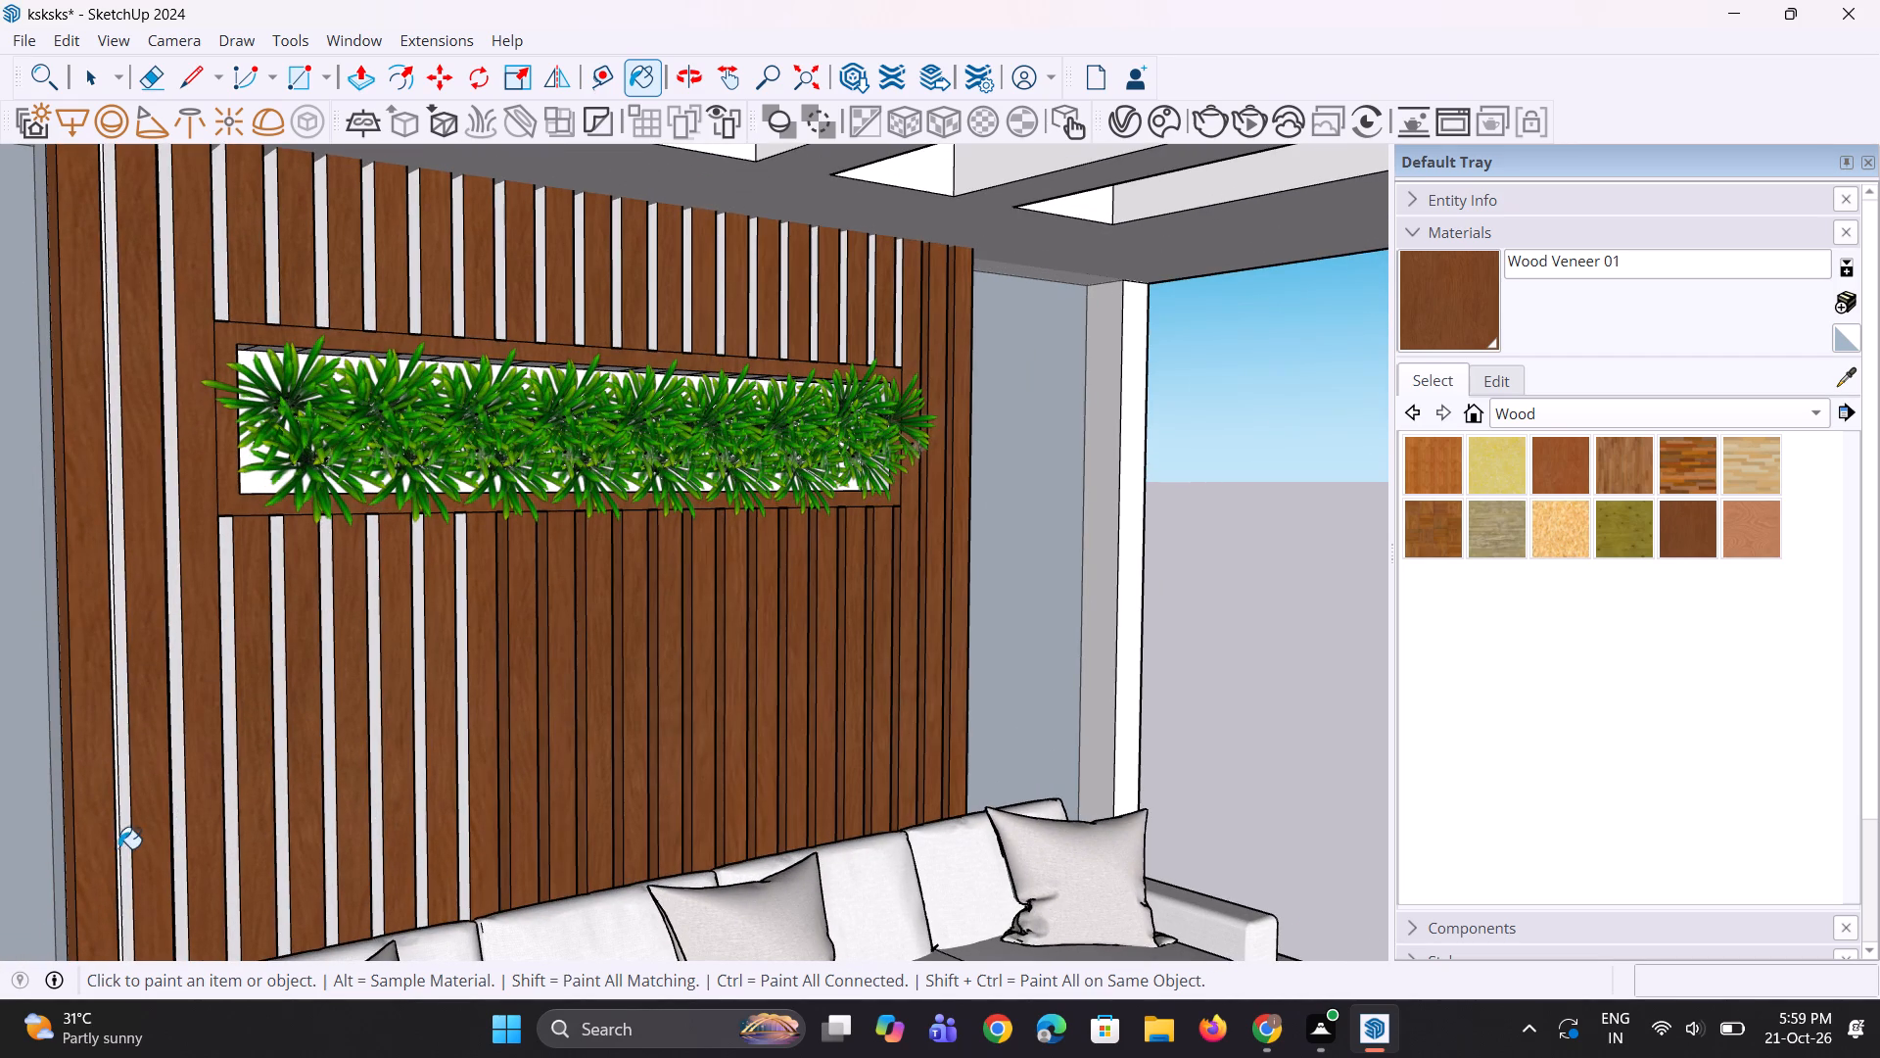
click(123, 850)
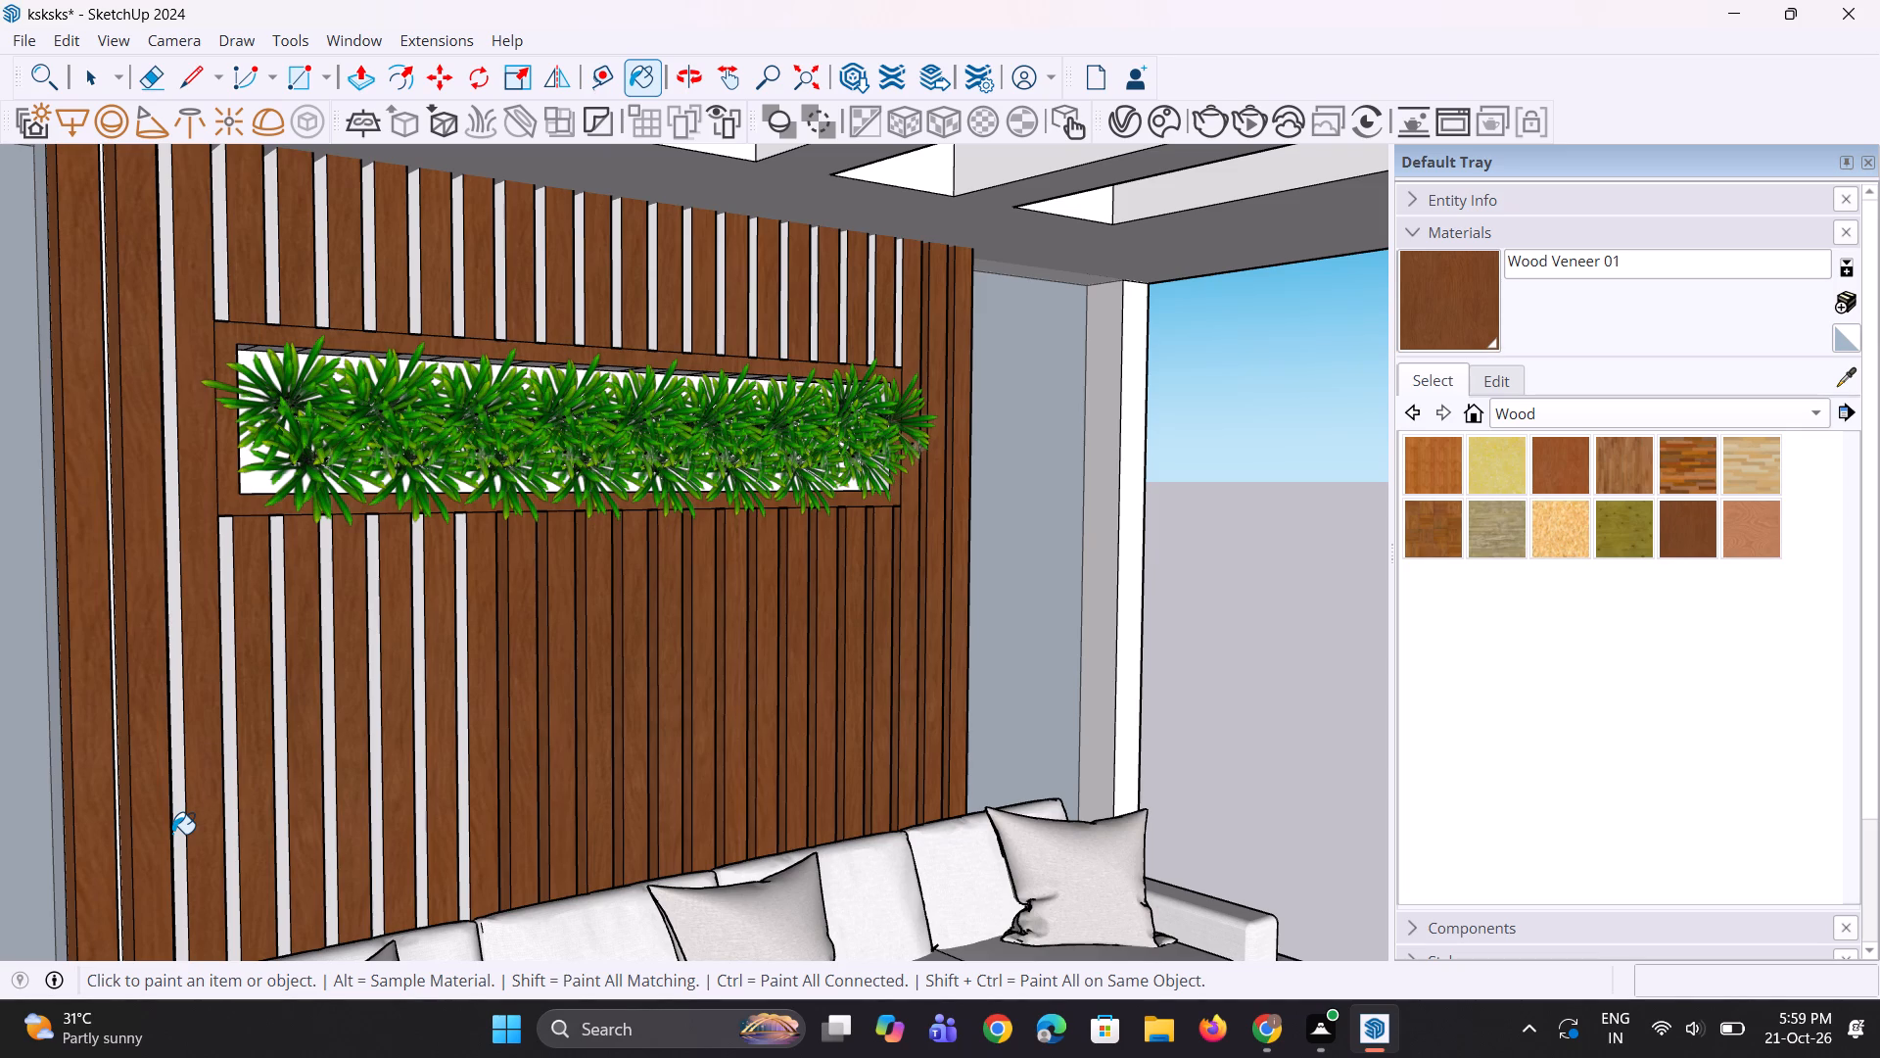
scroll(209, 802, up, 2)
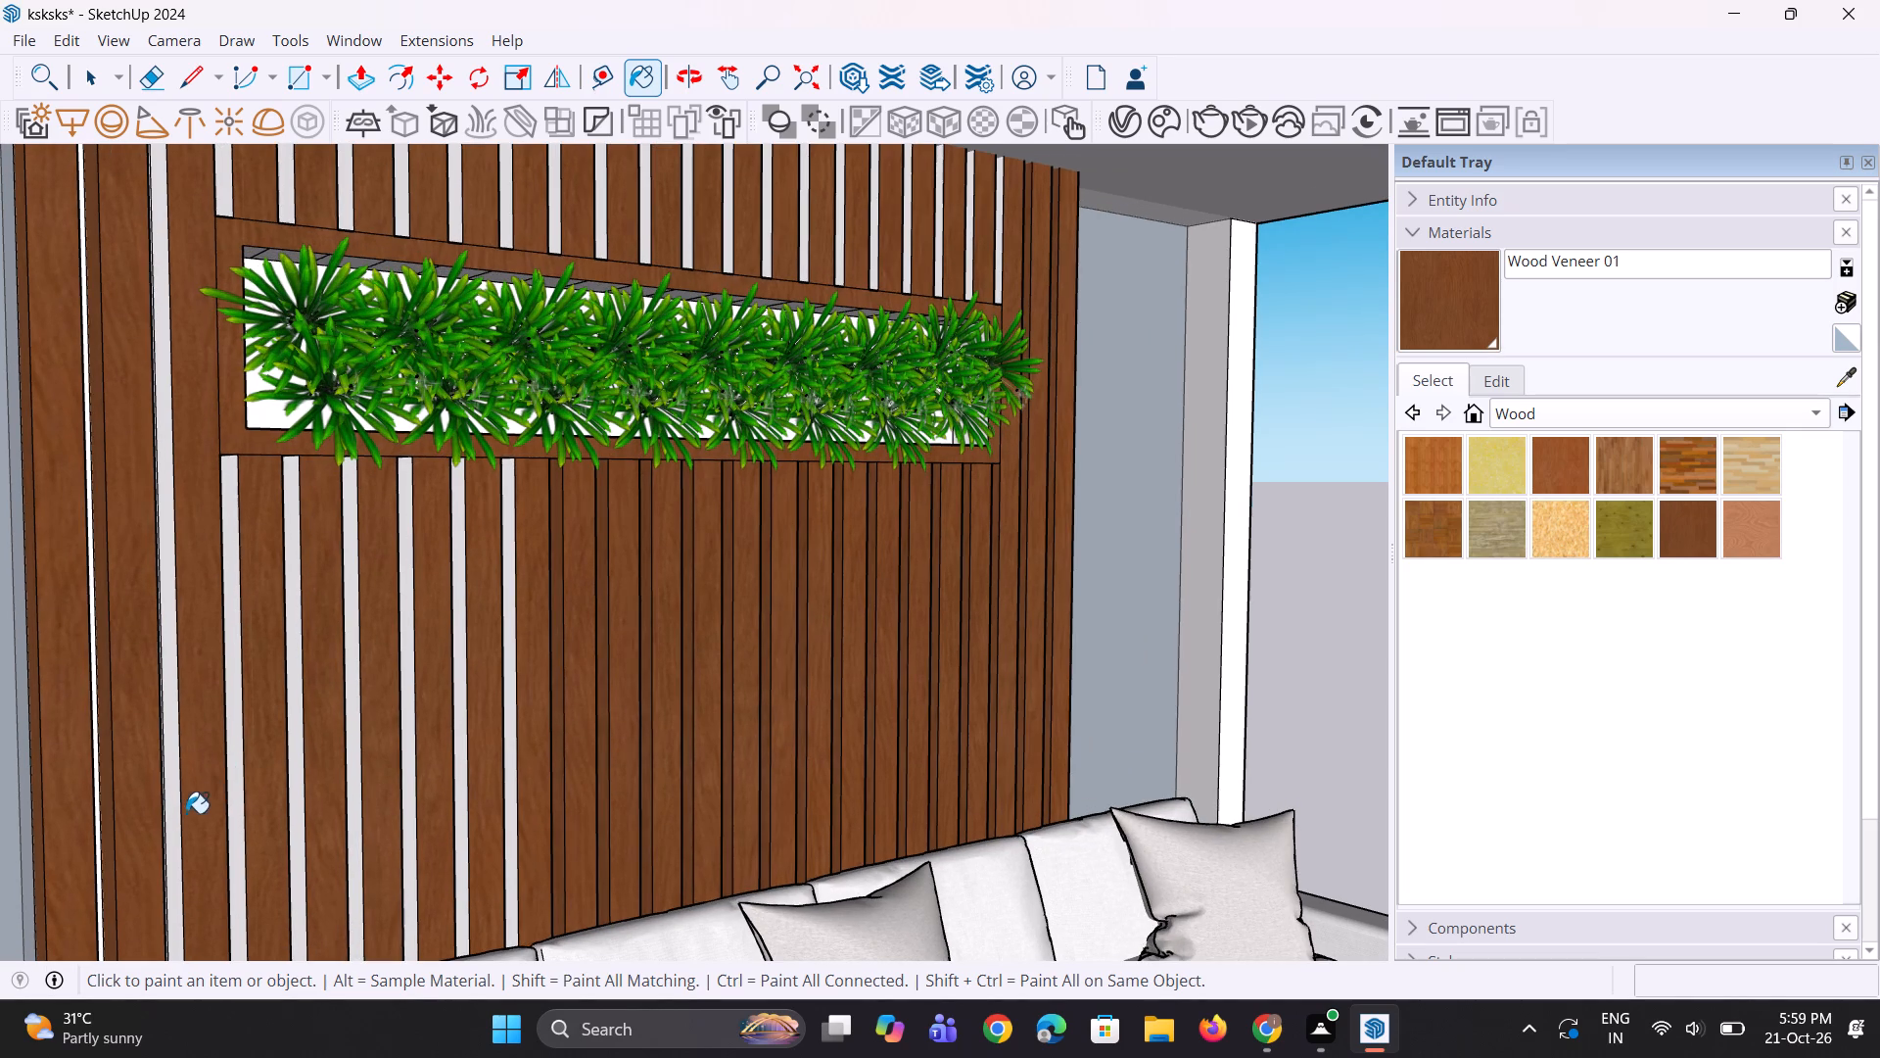
click(177, 807)
Paint the six remaining unpainted slat side faces below the planter's near end with Wood Veneer 01.
click(248, 791)
click(238, 788)
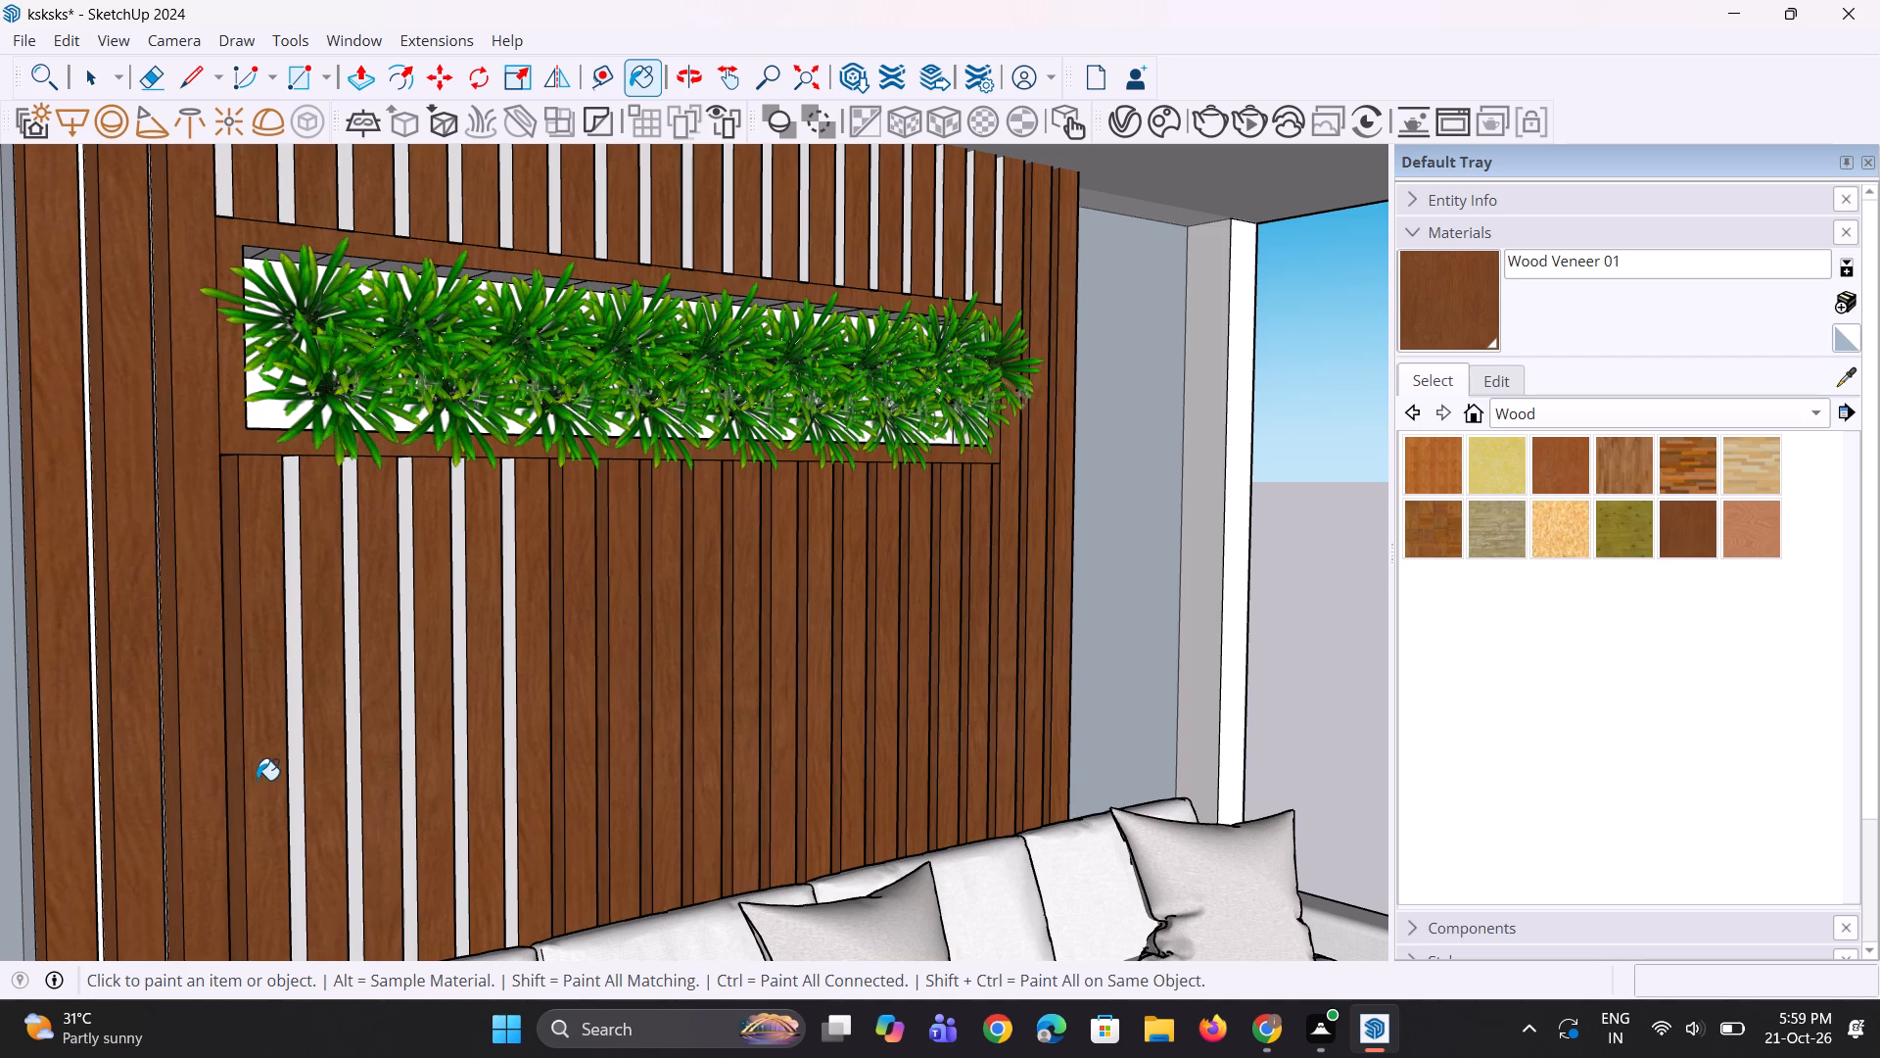
click(293, 784)
click(356, 776)
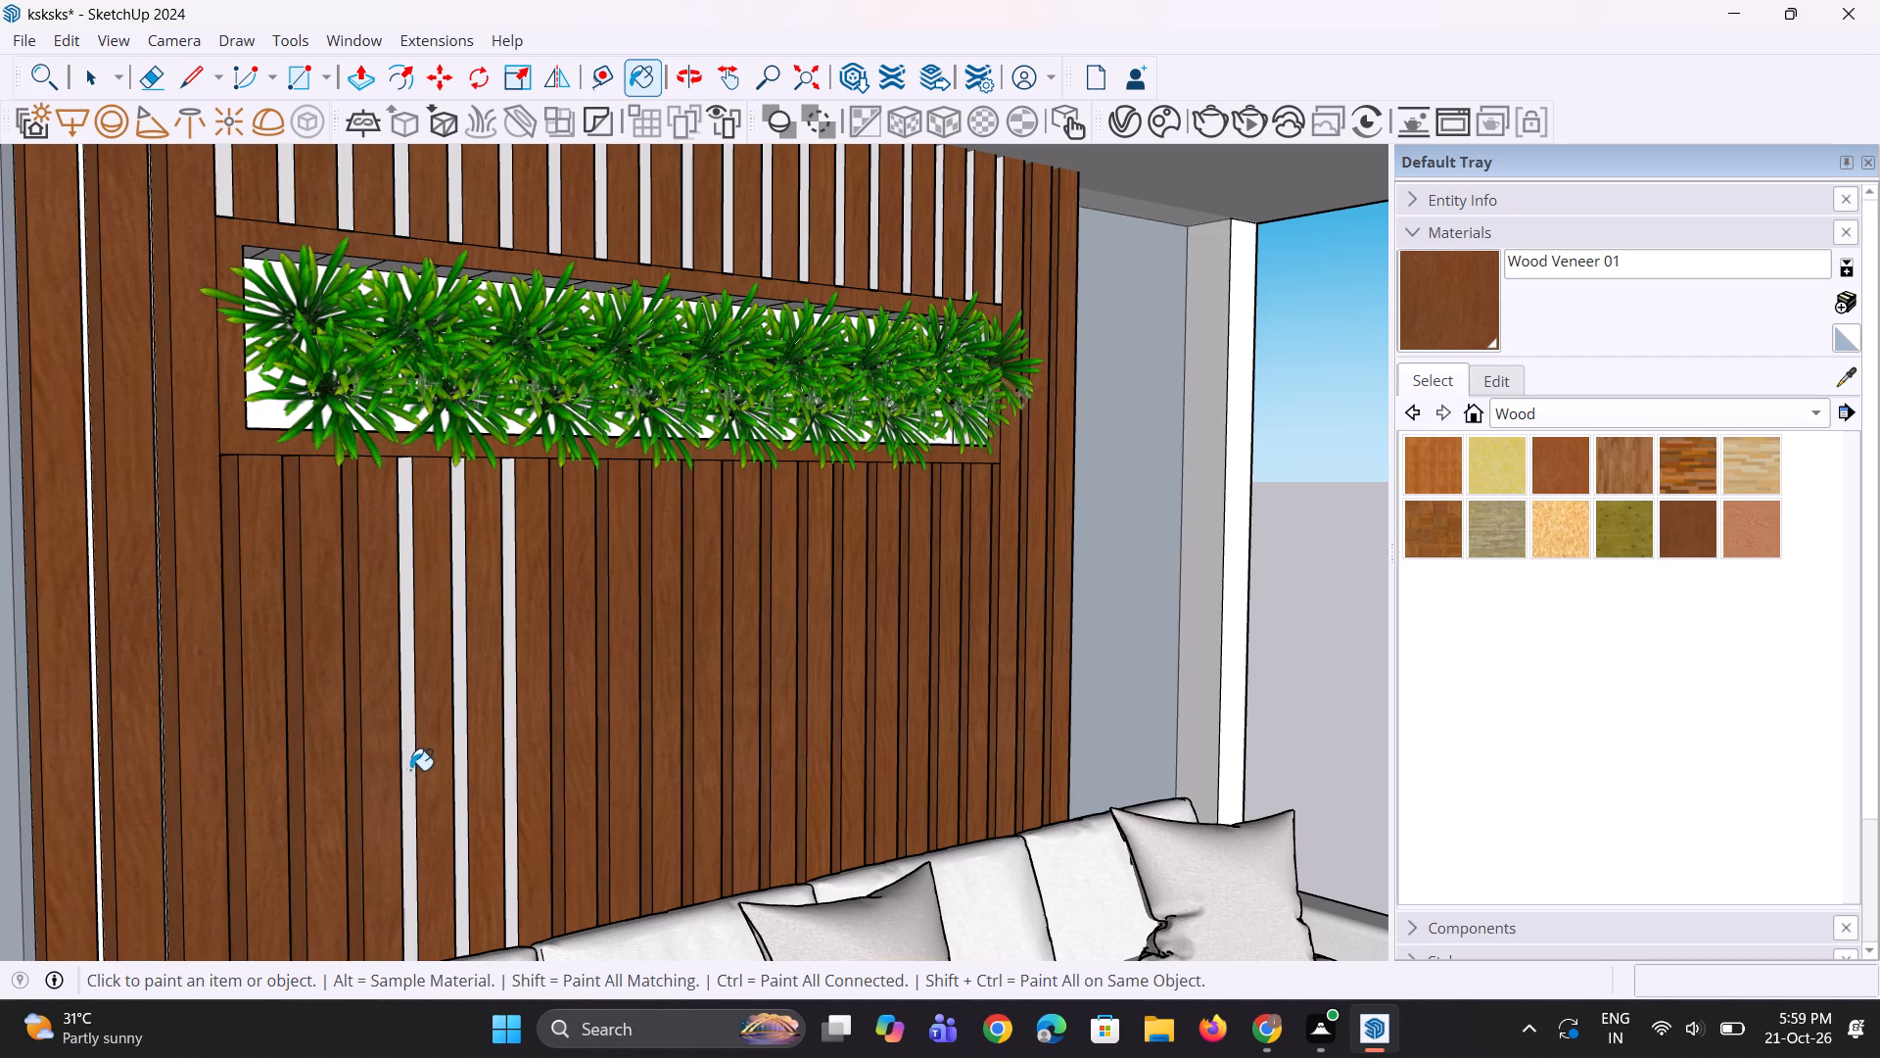
click(410, 771)
click(456, 758)
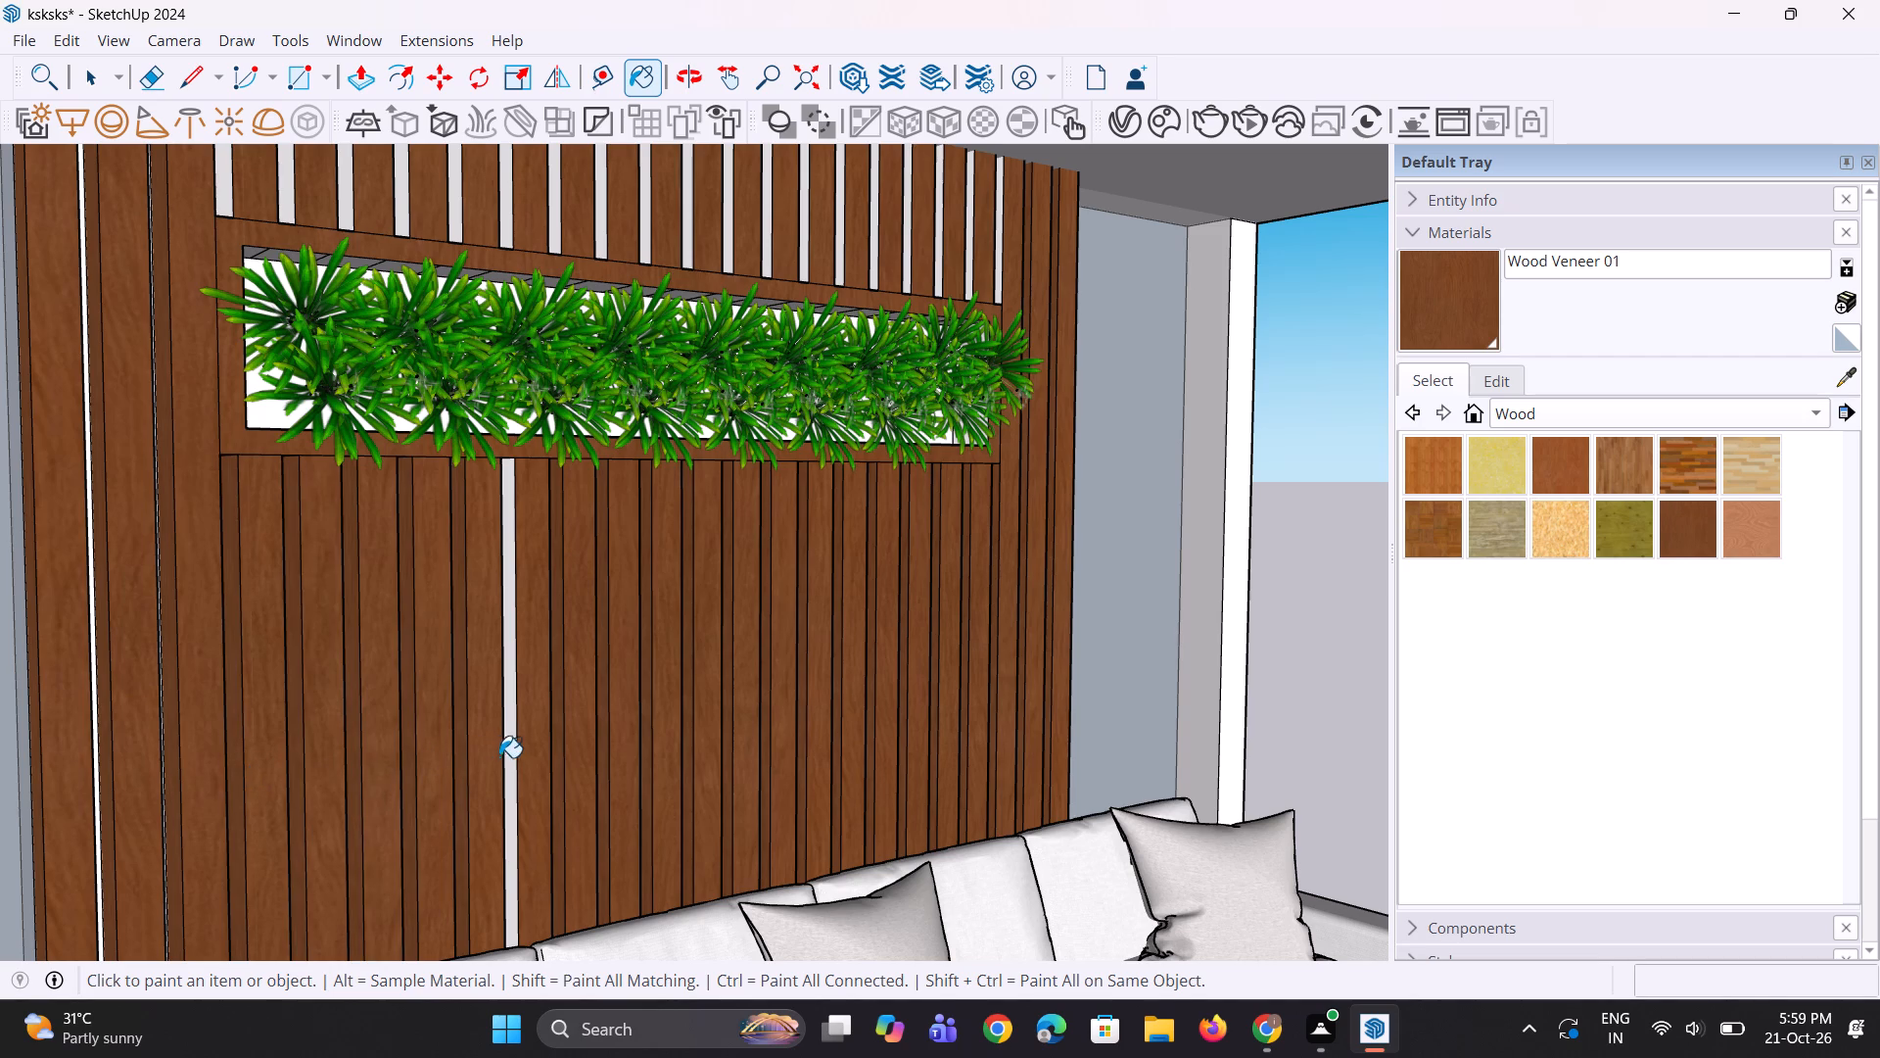
click(509, 763)
Paint the eight slat side faces above the planter, starting from its near end, with Wood Veneer 01.
scroll(536, 899, down, 4)
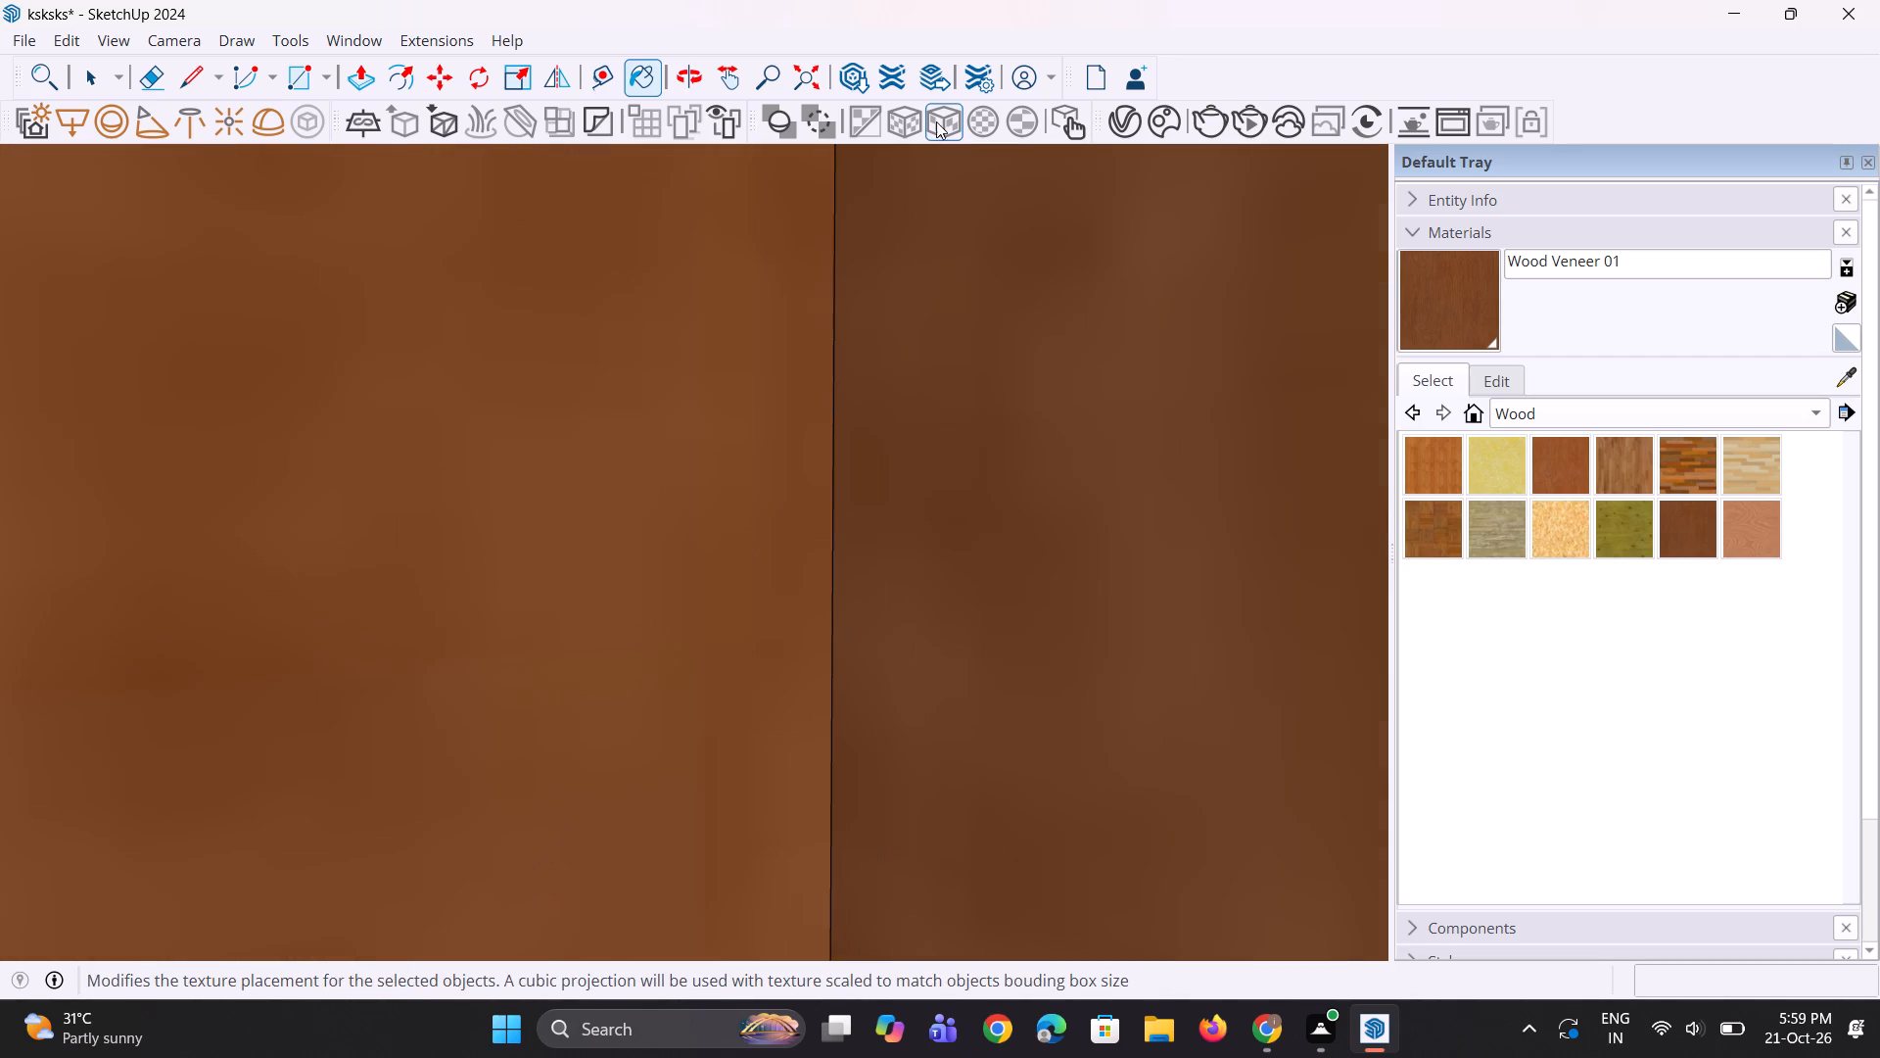
click(820, 94)
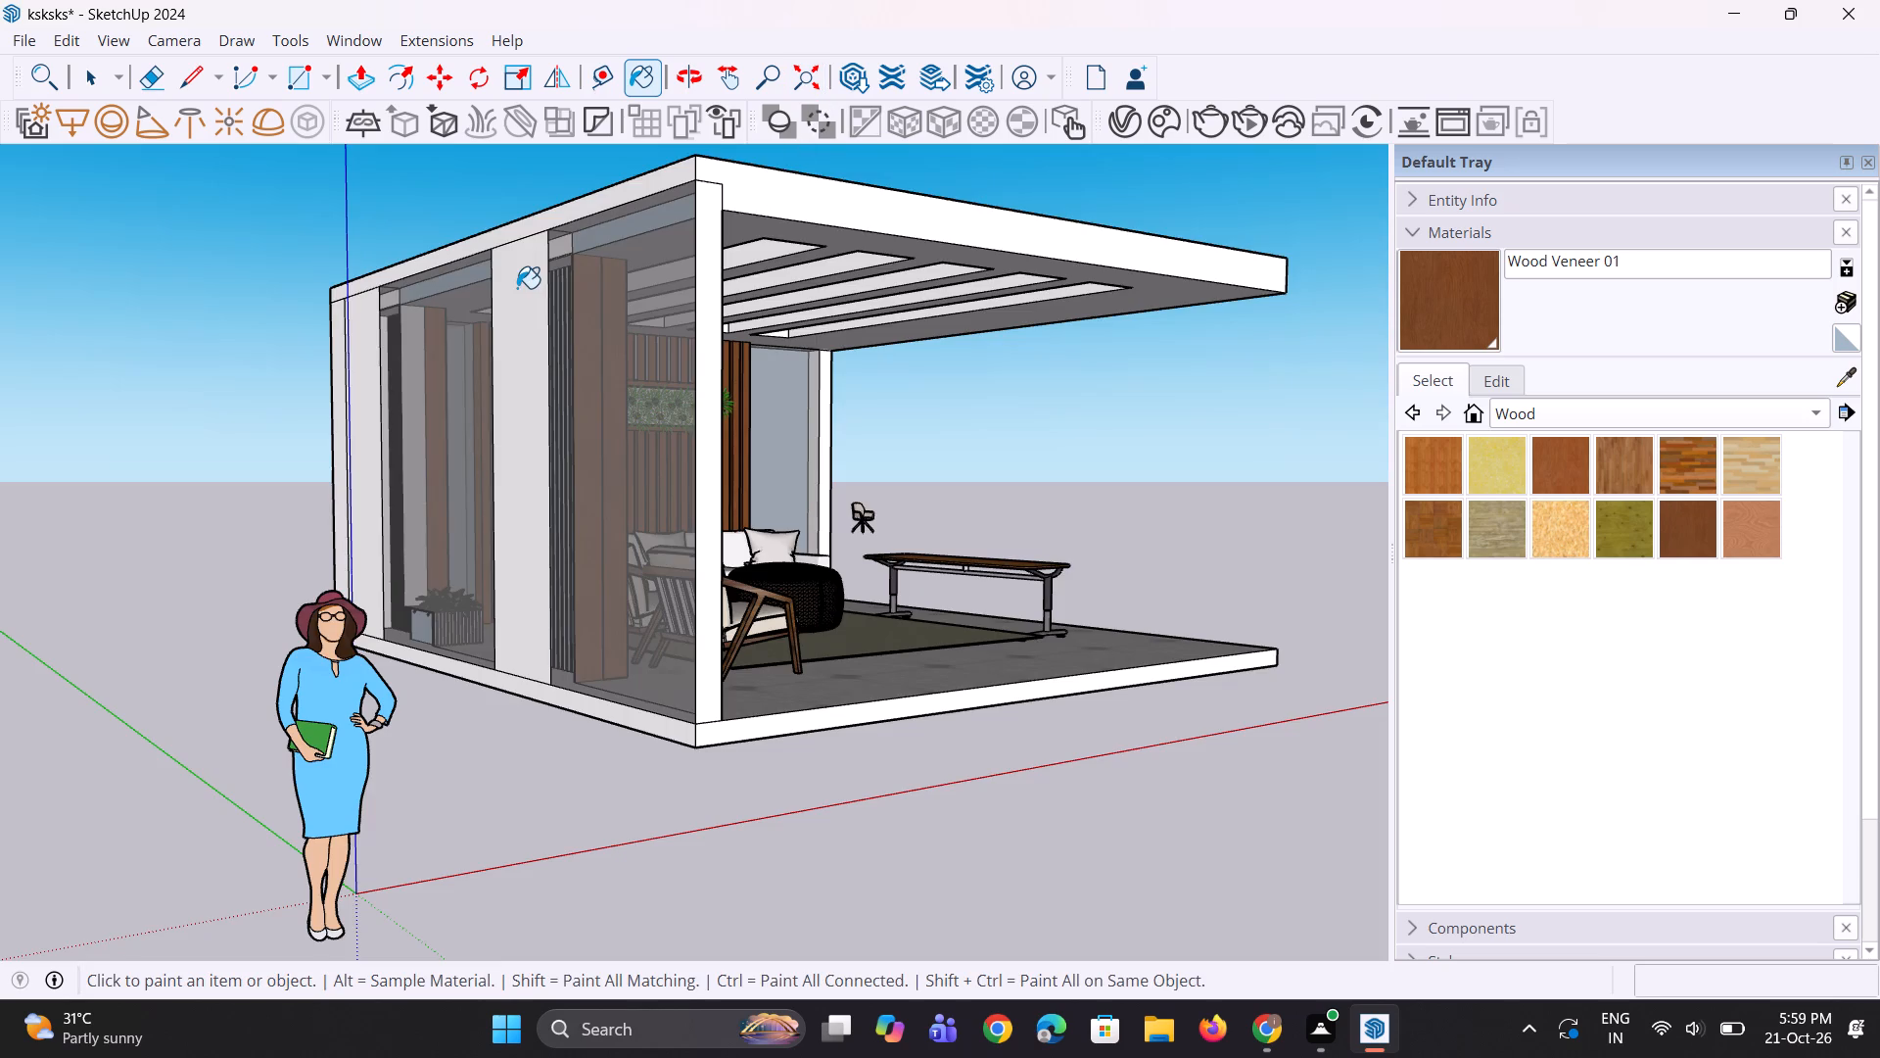
middle_drag(964, 473, 832, 463)
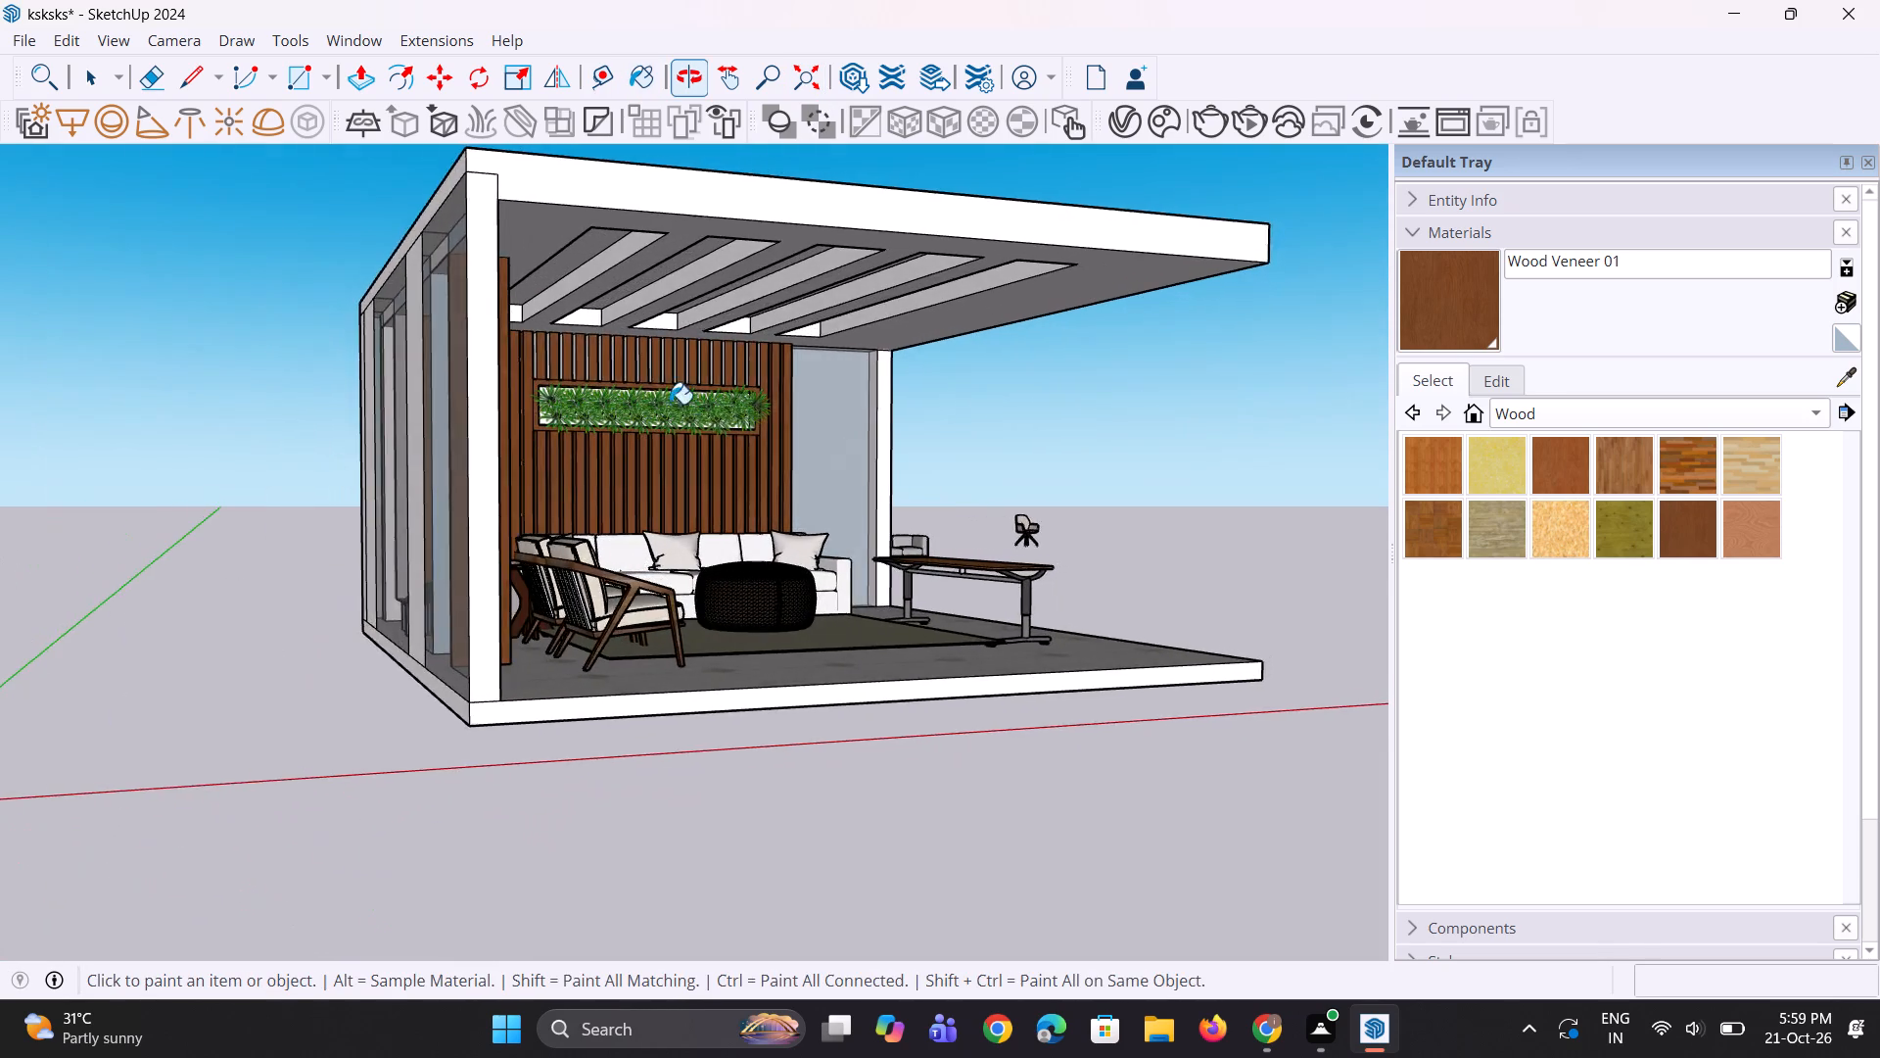
scroll(652, 399, up, 7)
scroll(363, 307, up, 4)
scroll(517, 322, up, 8)
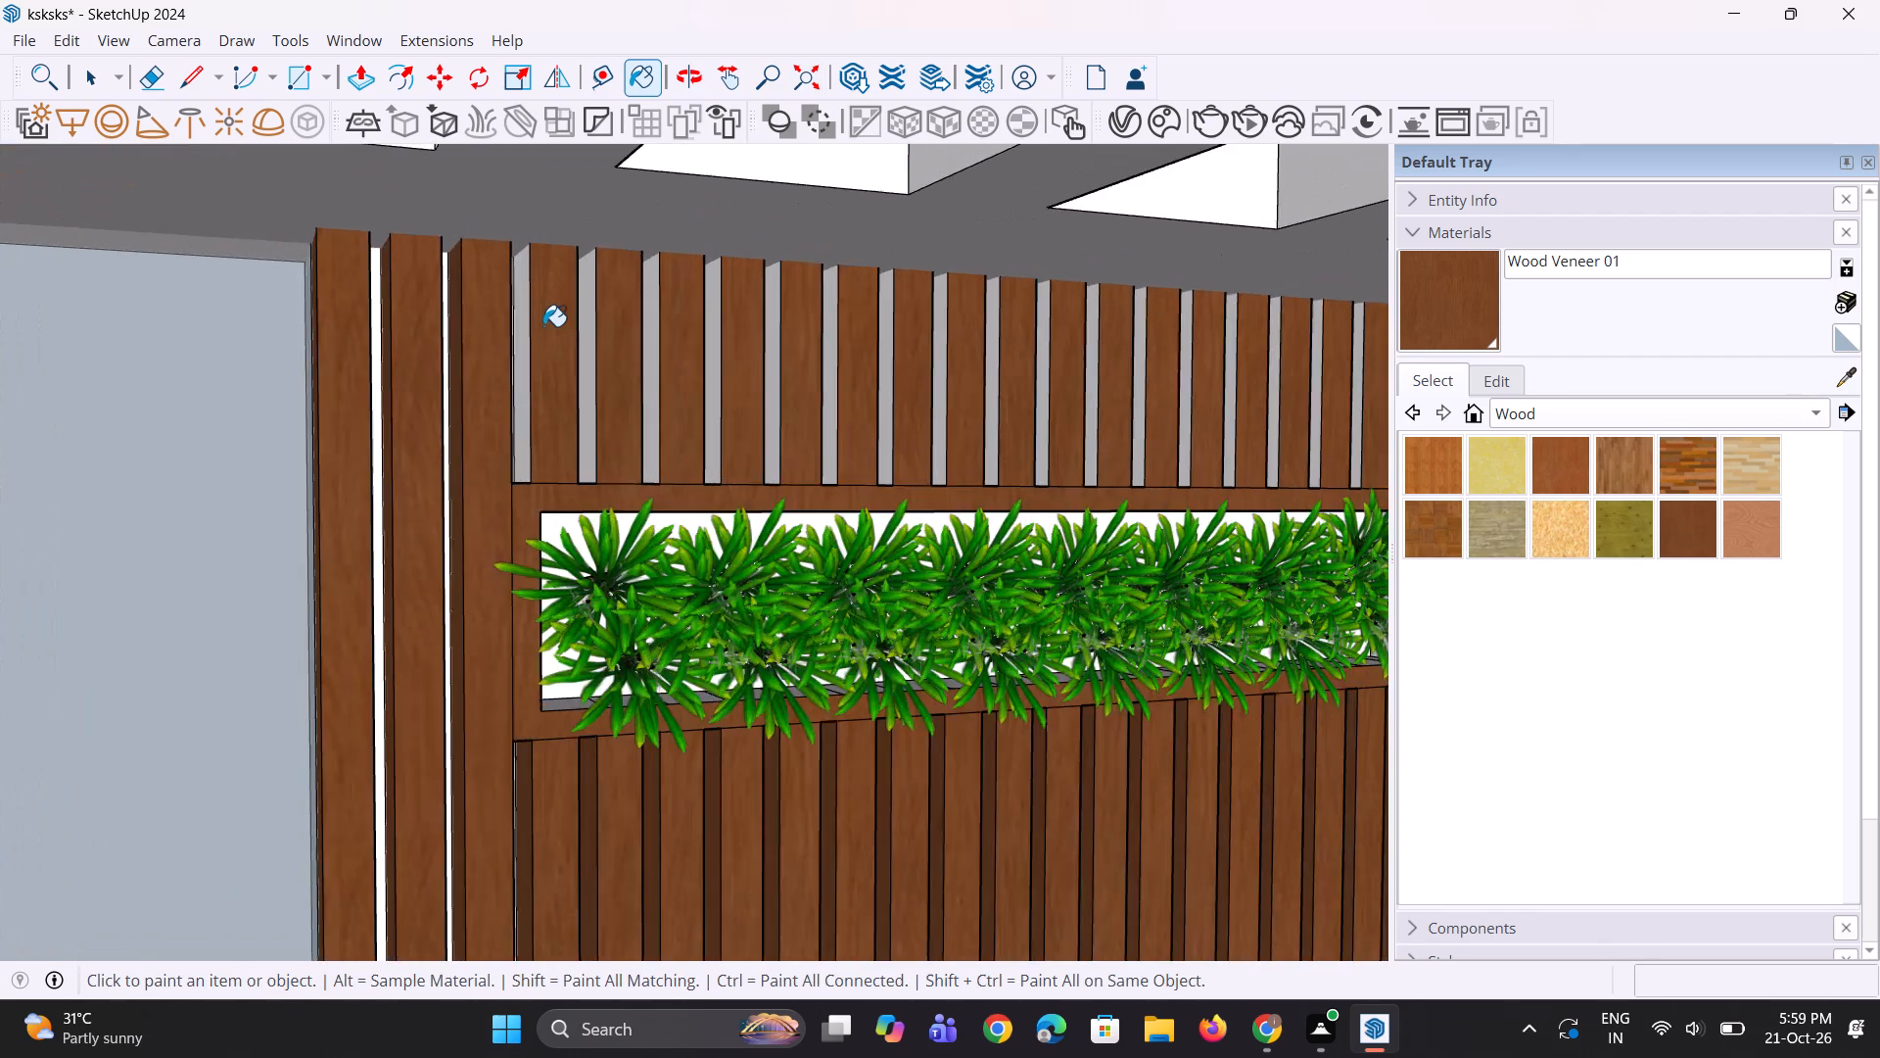
scroll(543, 326, up, 4)
click(525, 323)
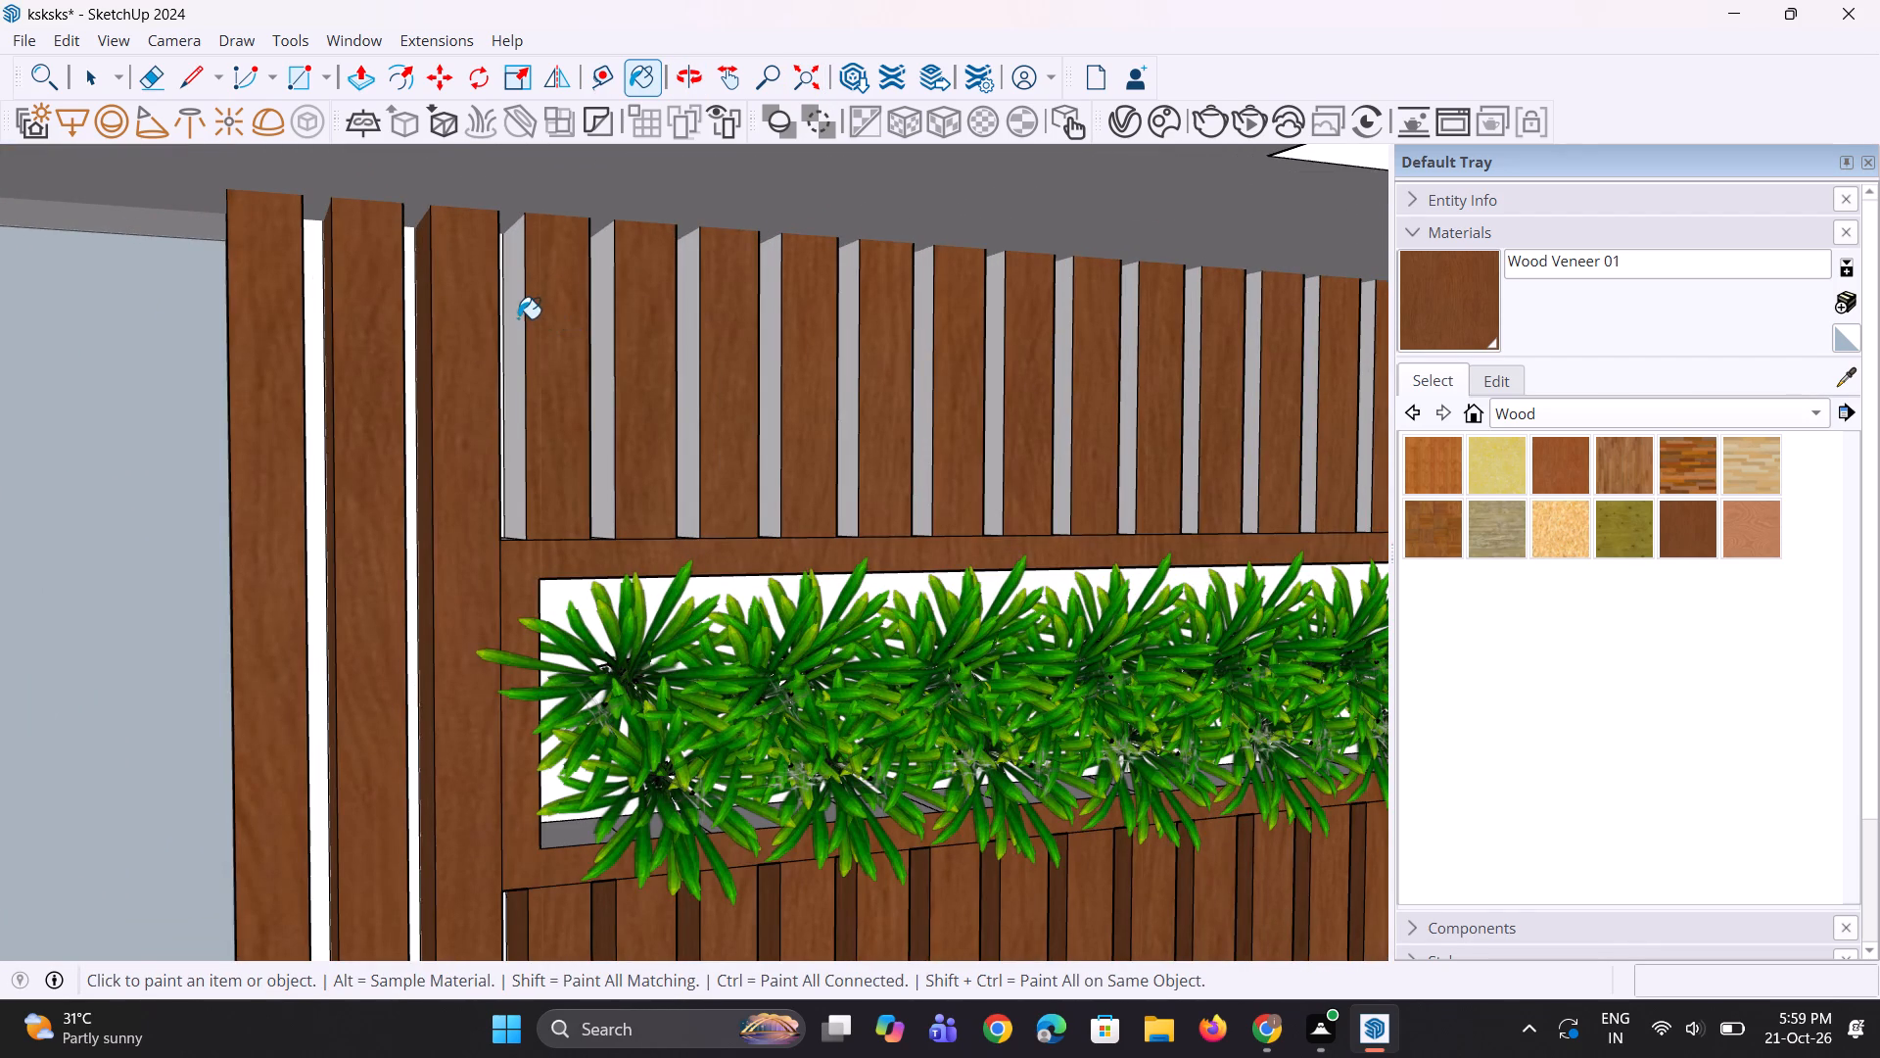
click(517, 317)
click(602, 343)
click(687, 363)
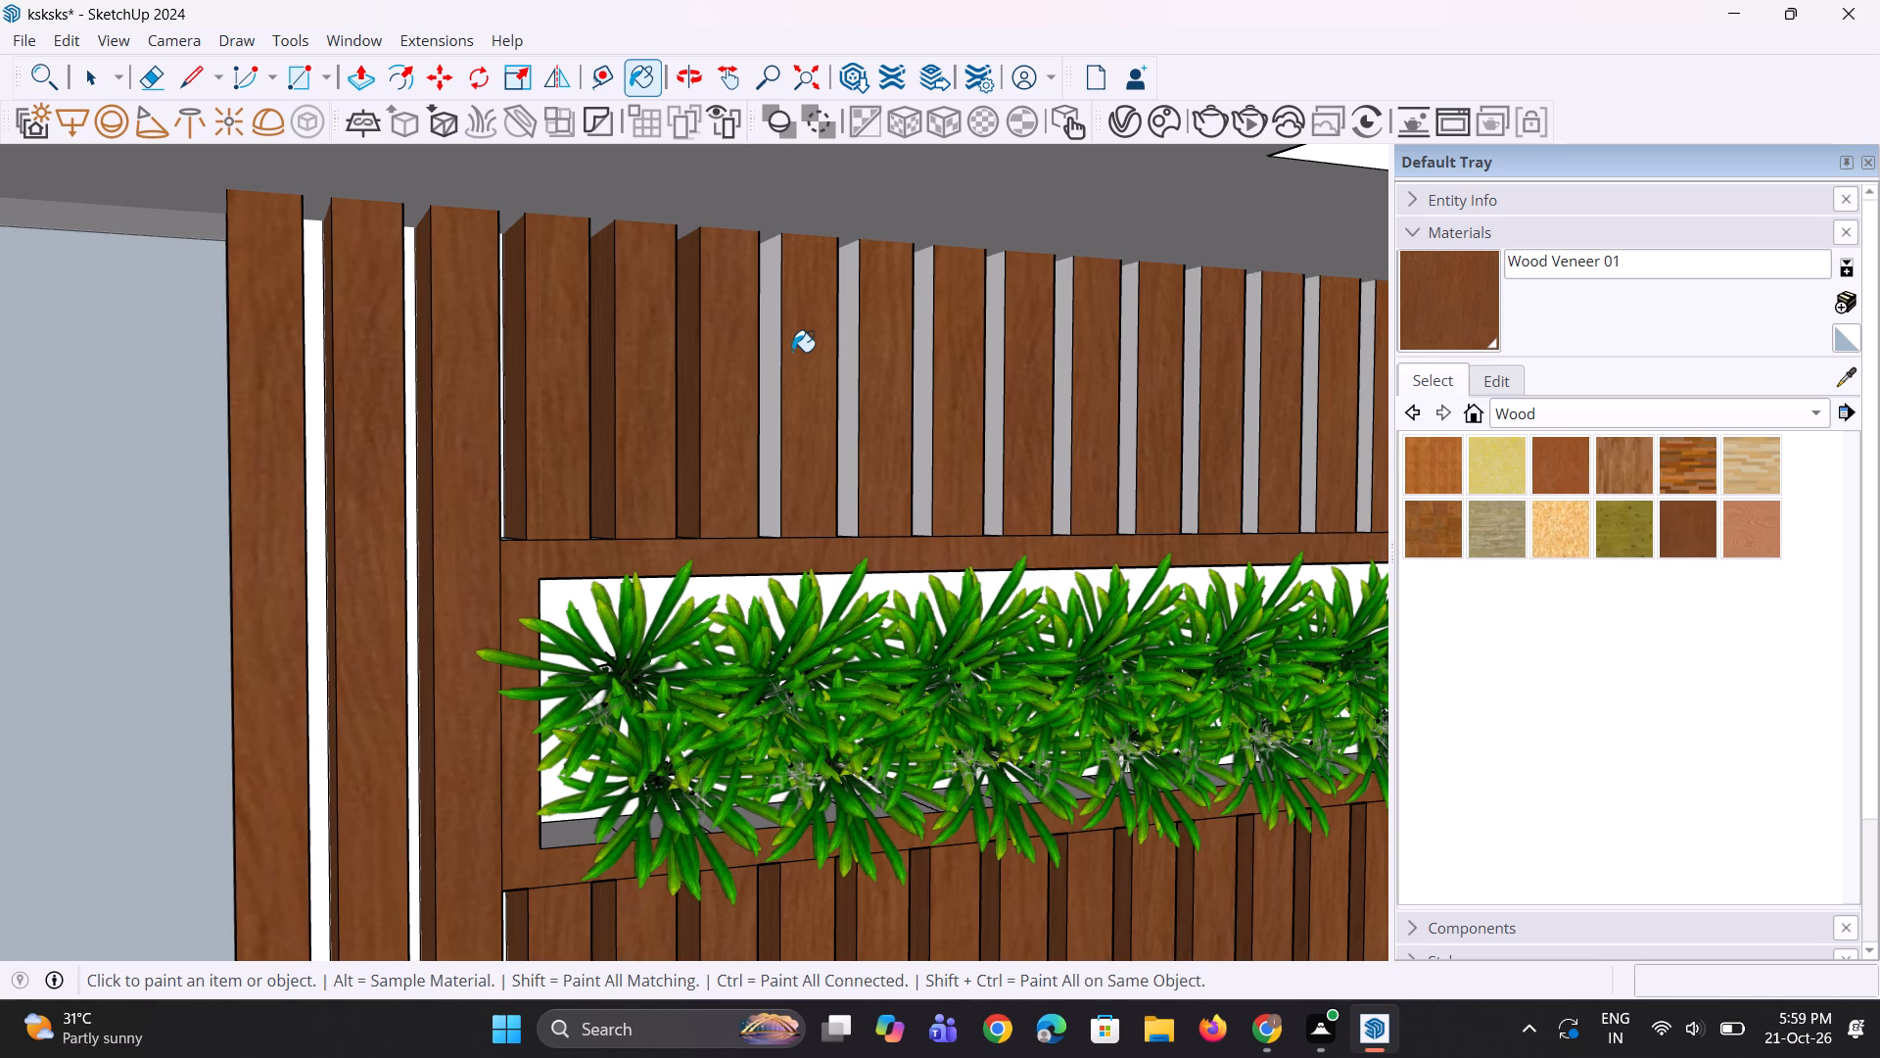
click(774, 352)
click(851, 366)
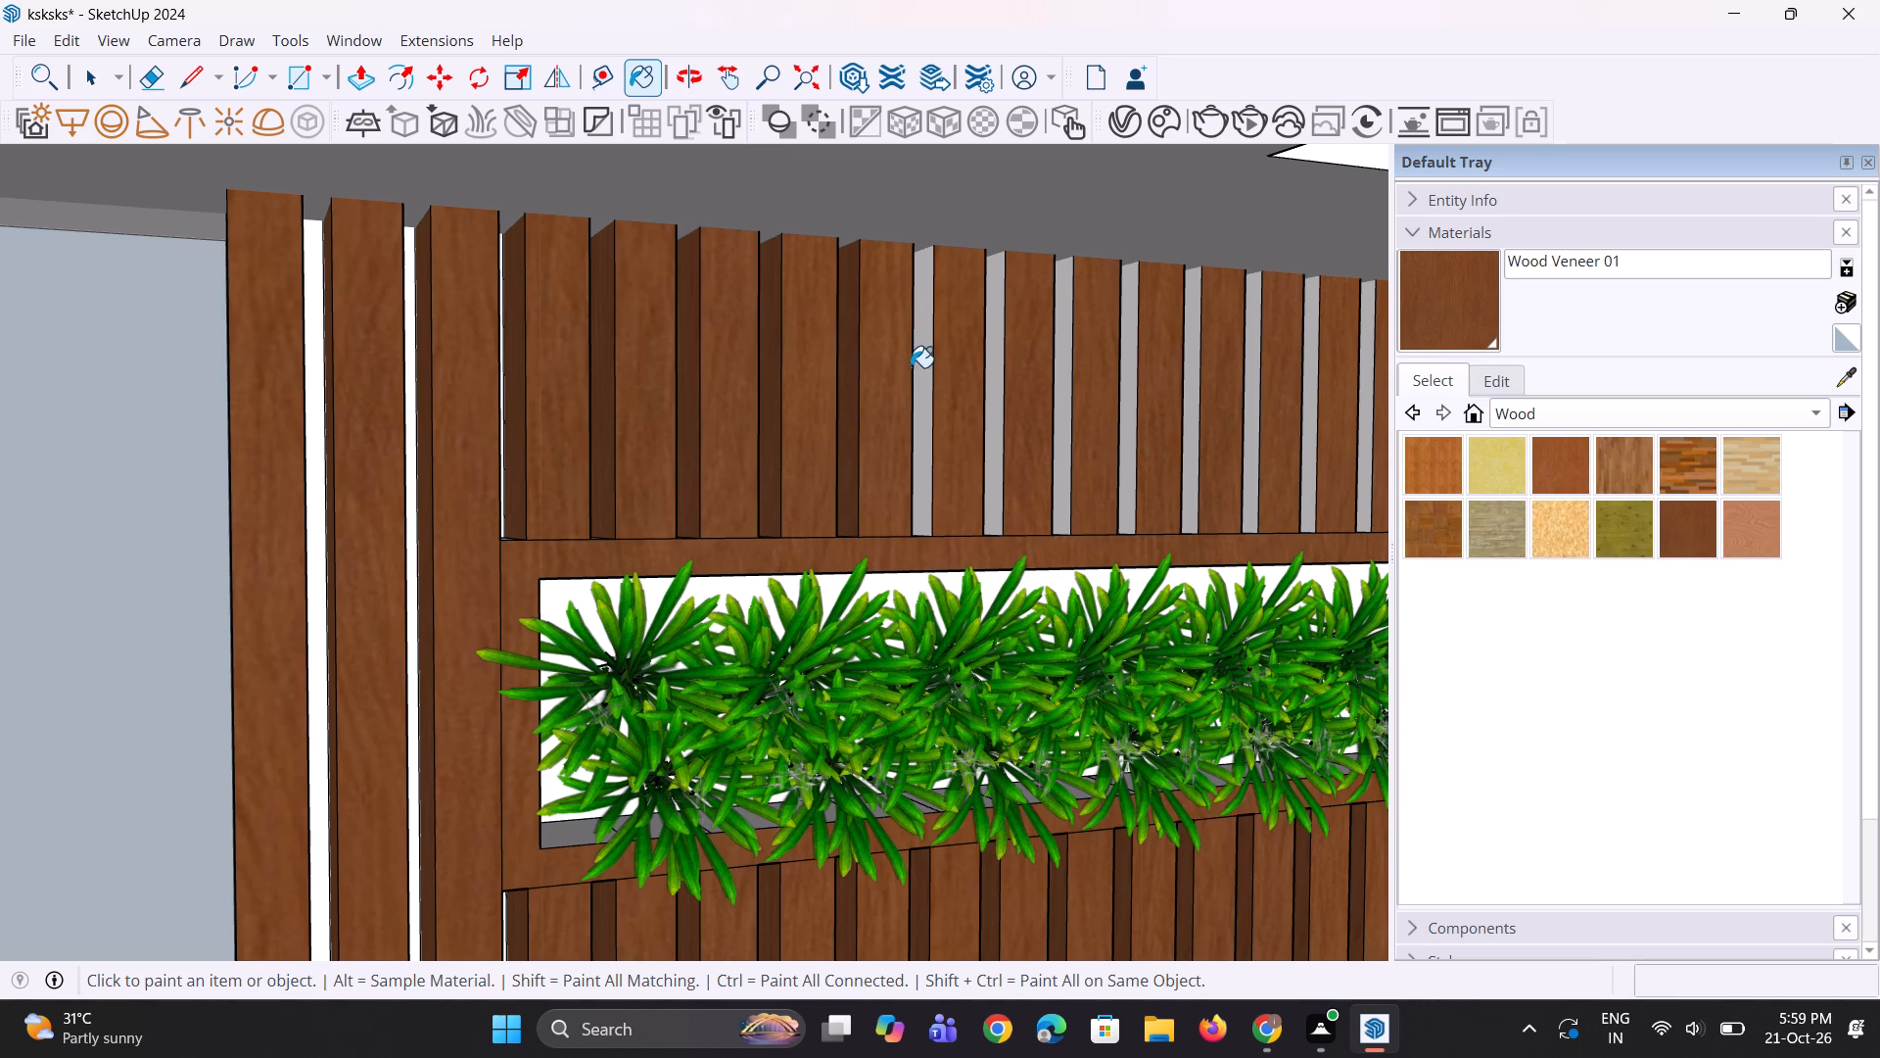
click(926, 365)
click(990, 365)
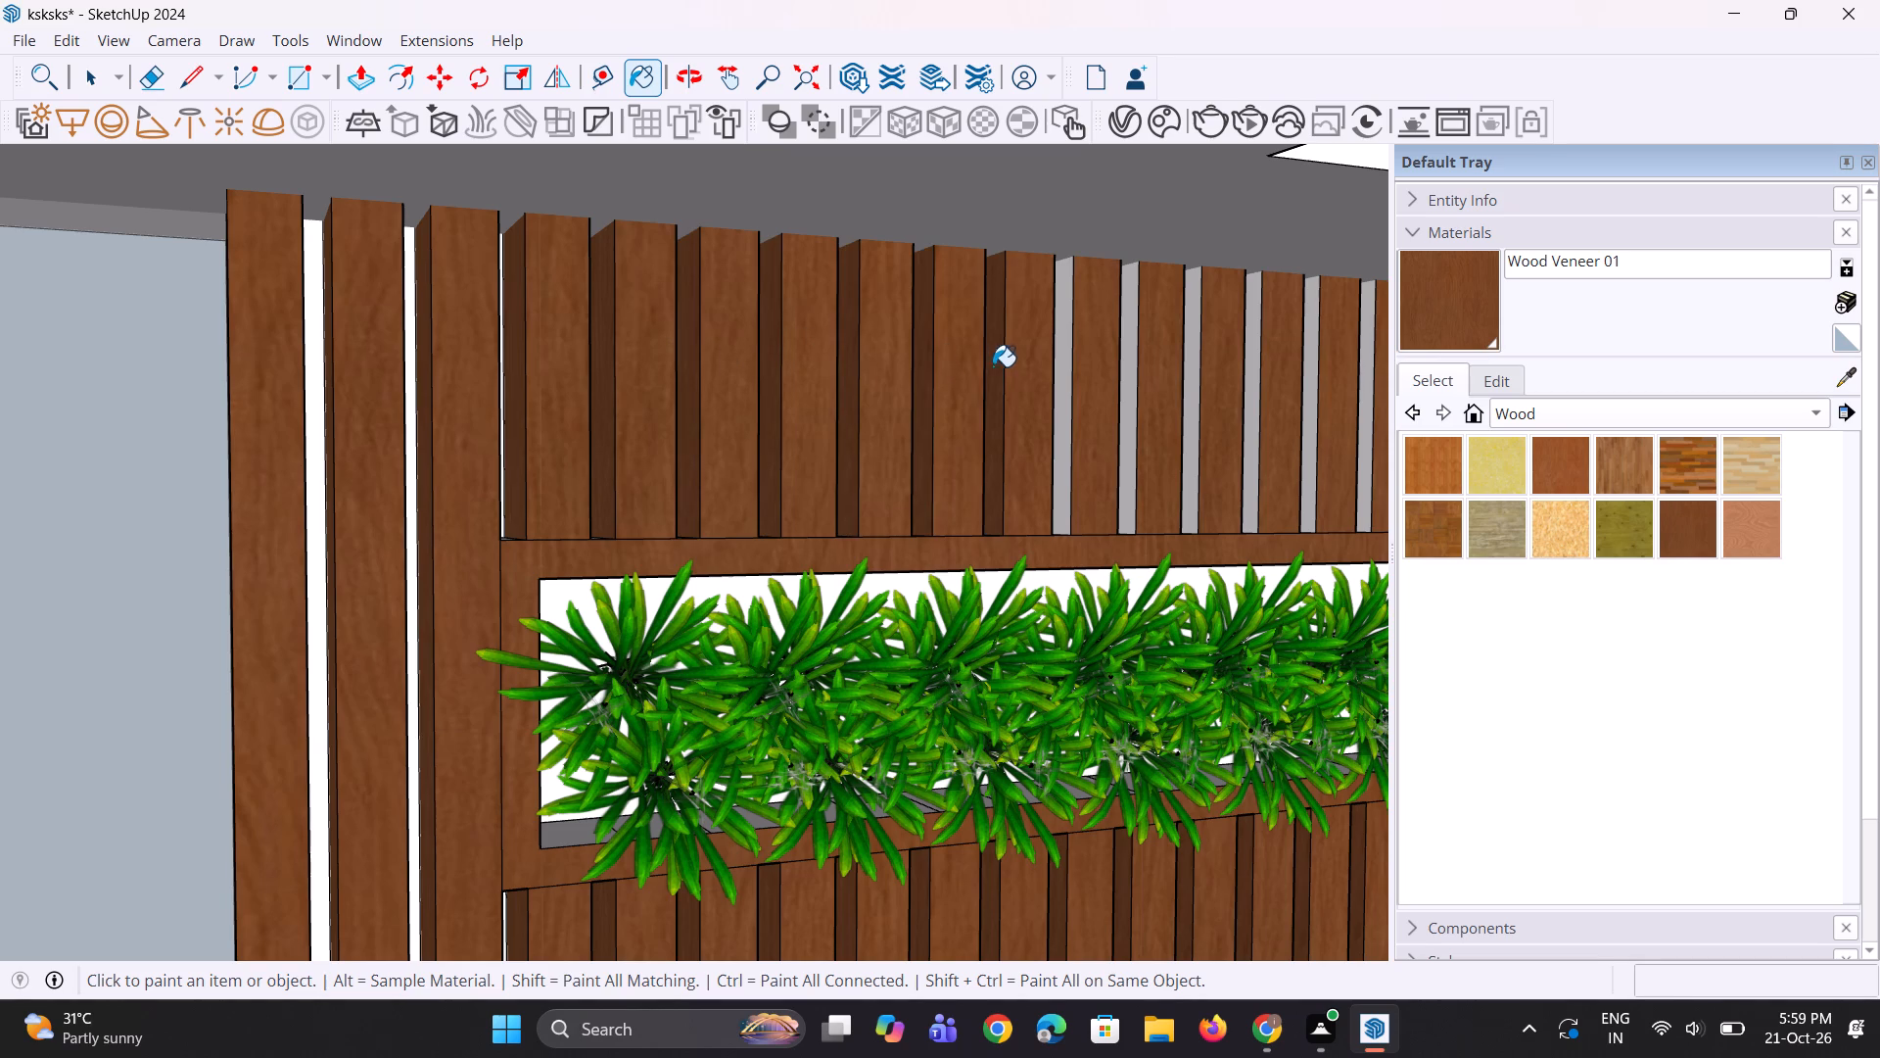
click(1060, 387)
Paint the next four unpainted slat side faces above the planter, toward its far end, with Wood Veneer 01.
scroll(454, 512, down, 4)
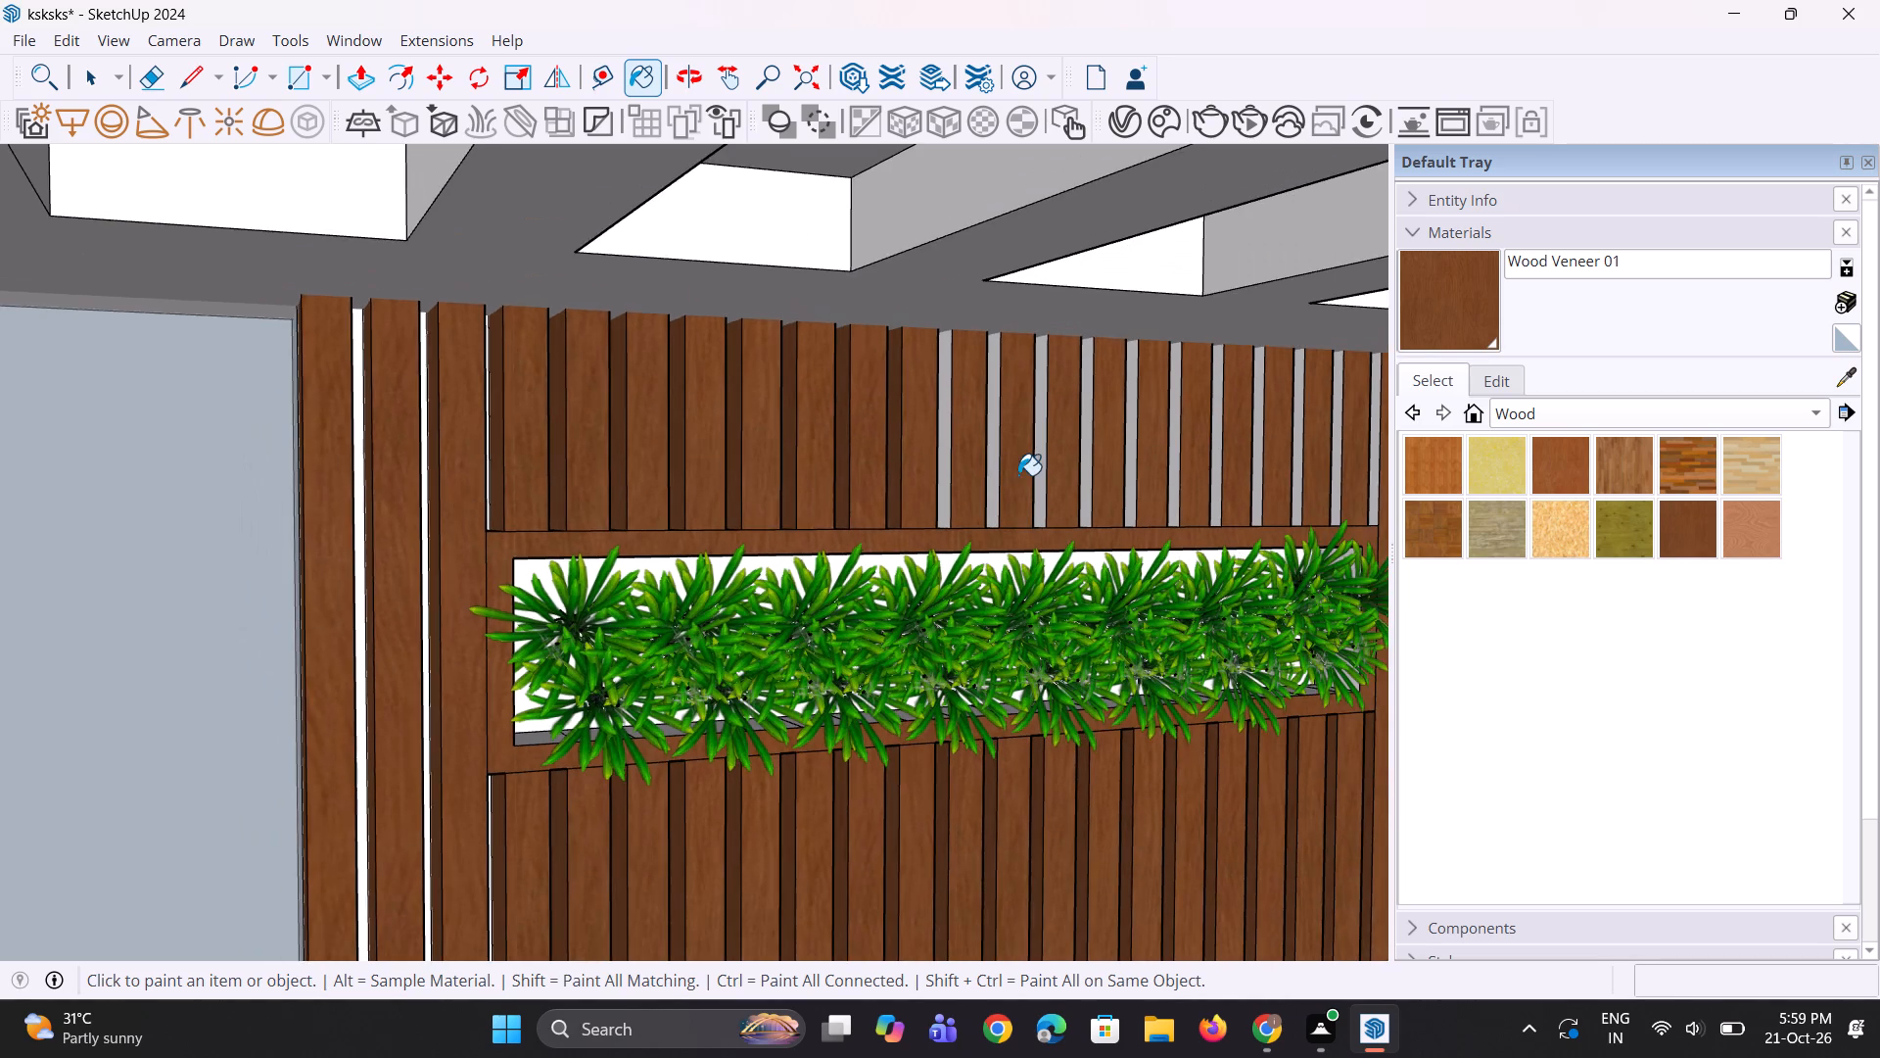
scroll(1019, 473, up, 6)
click(886, 444)
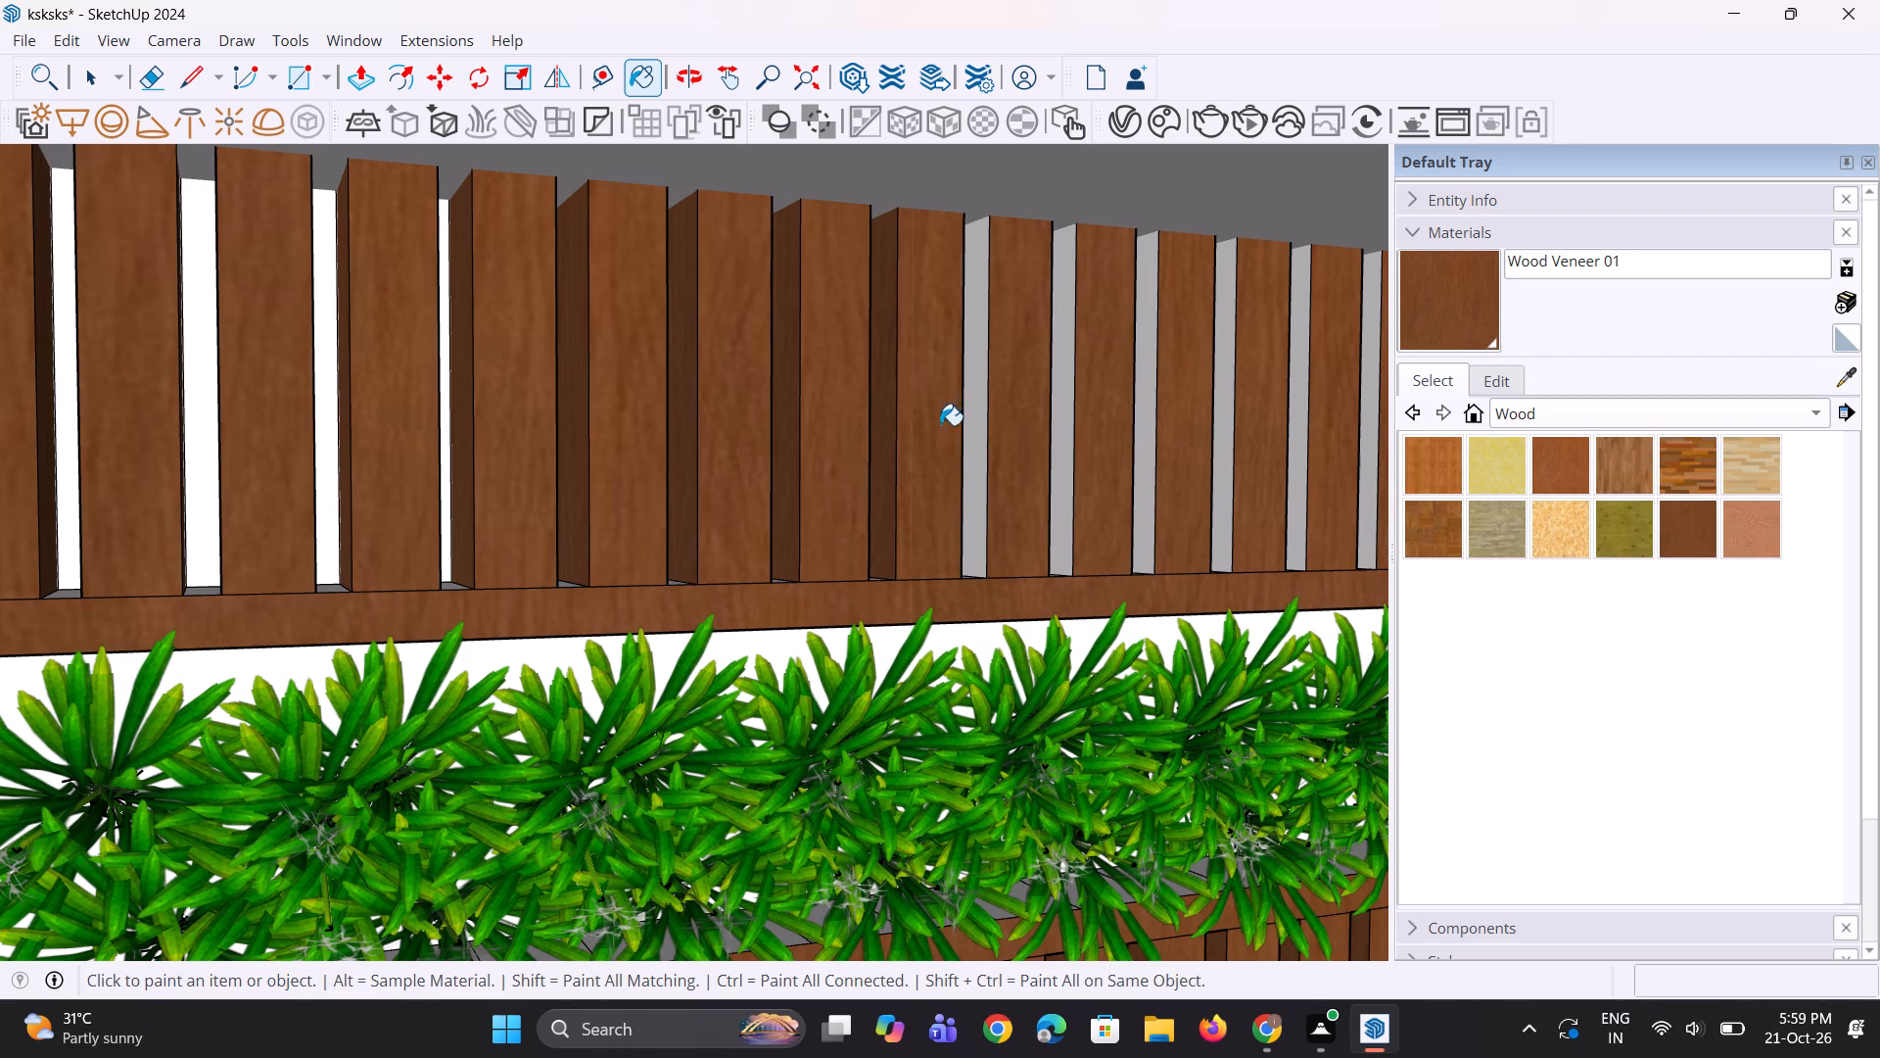
click(978, 447)
click(1064, 453)
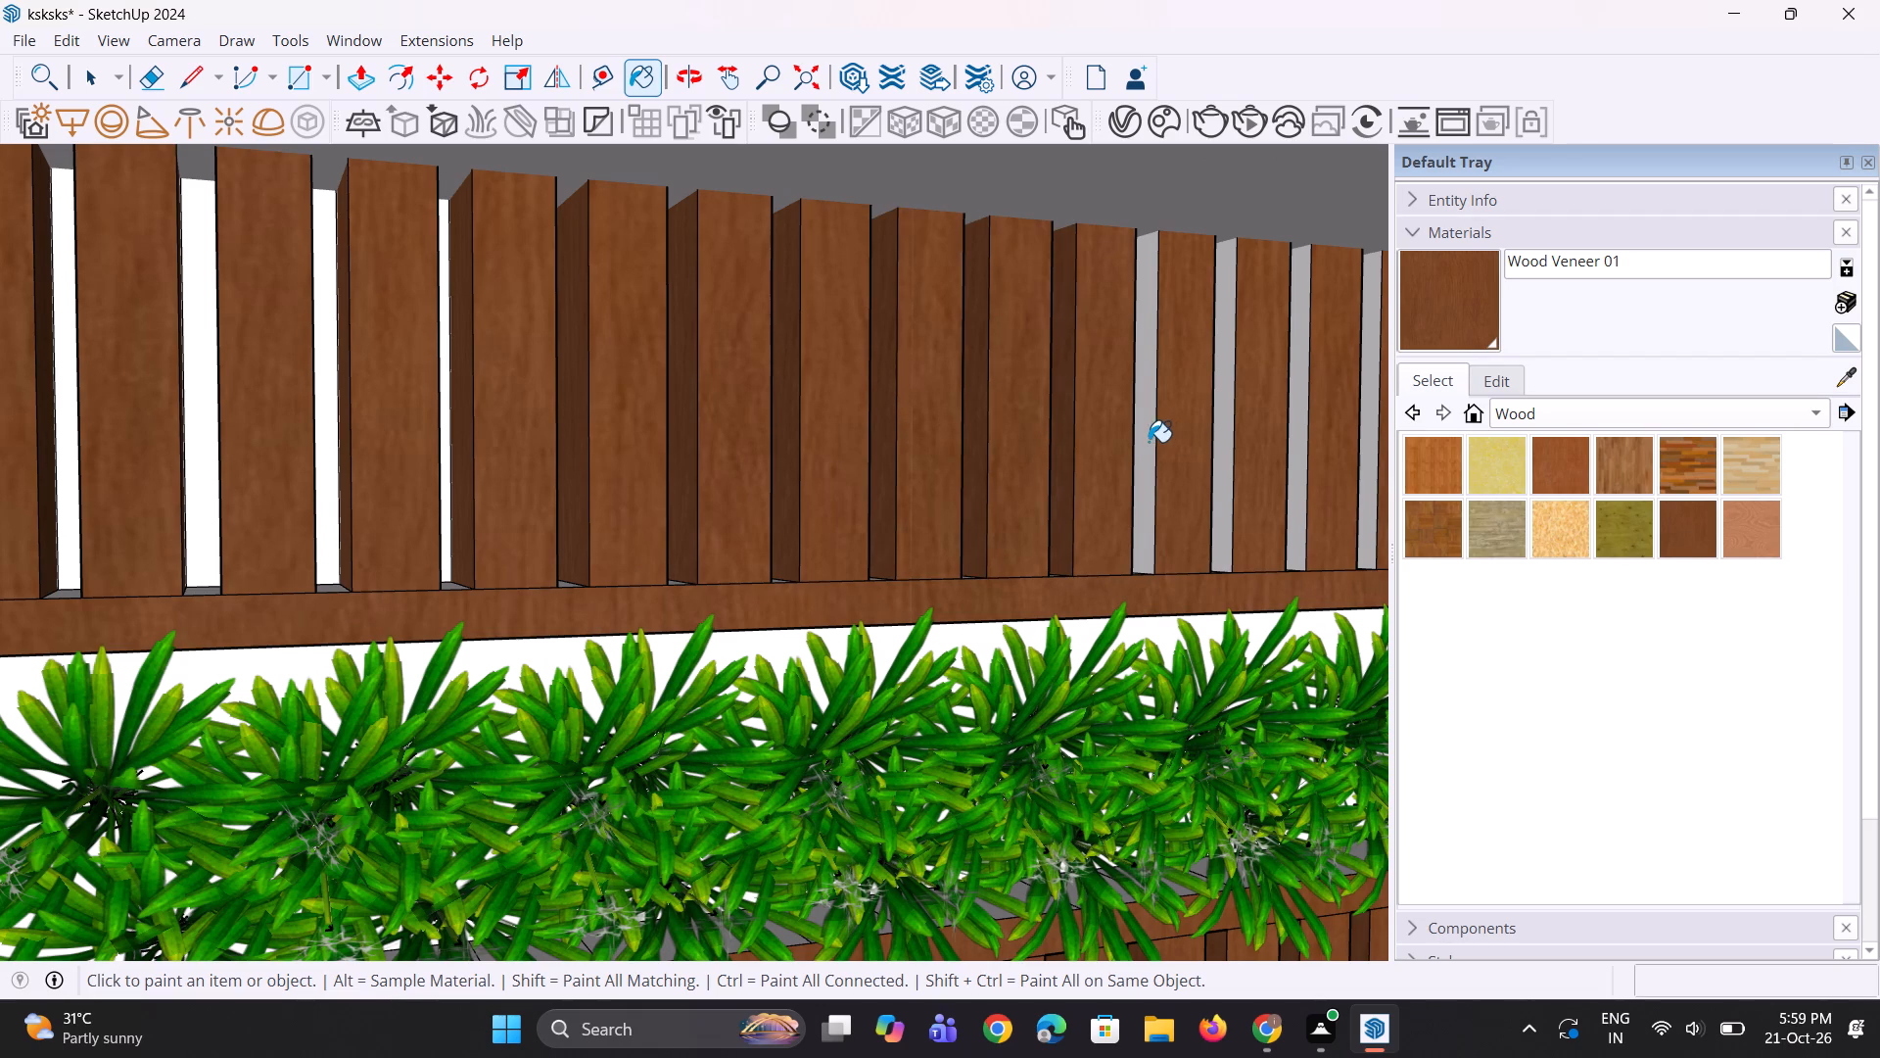
click(1144, 440)
click(1220, 440)
Paint the last six unpainted slat side faces above the planter's far end with Wood Veneer 01.
scroll(558, 596, down, 7)
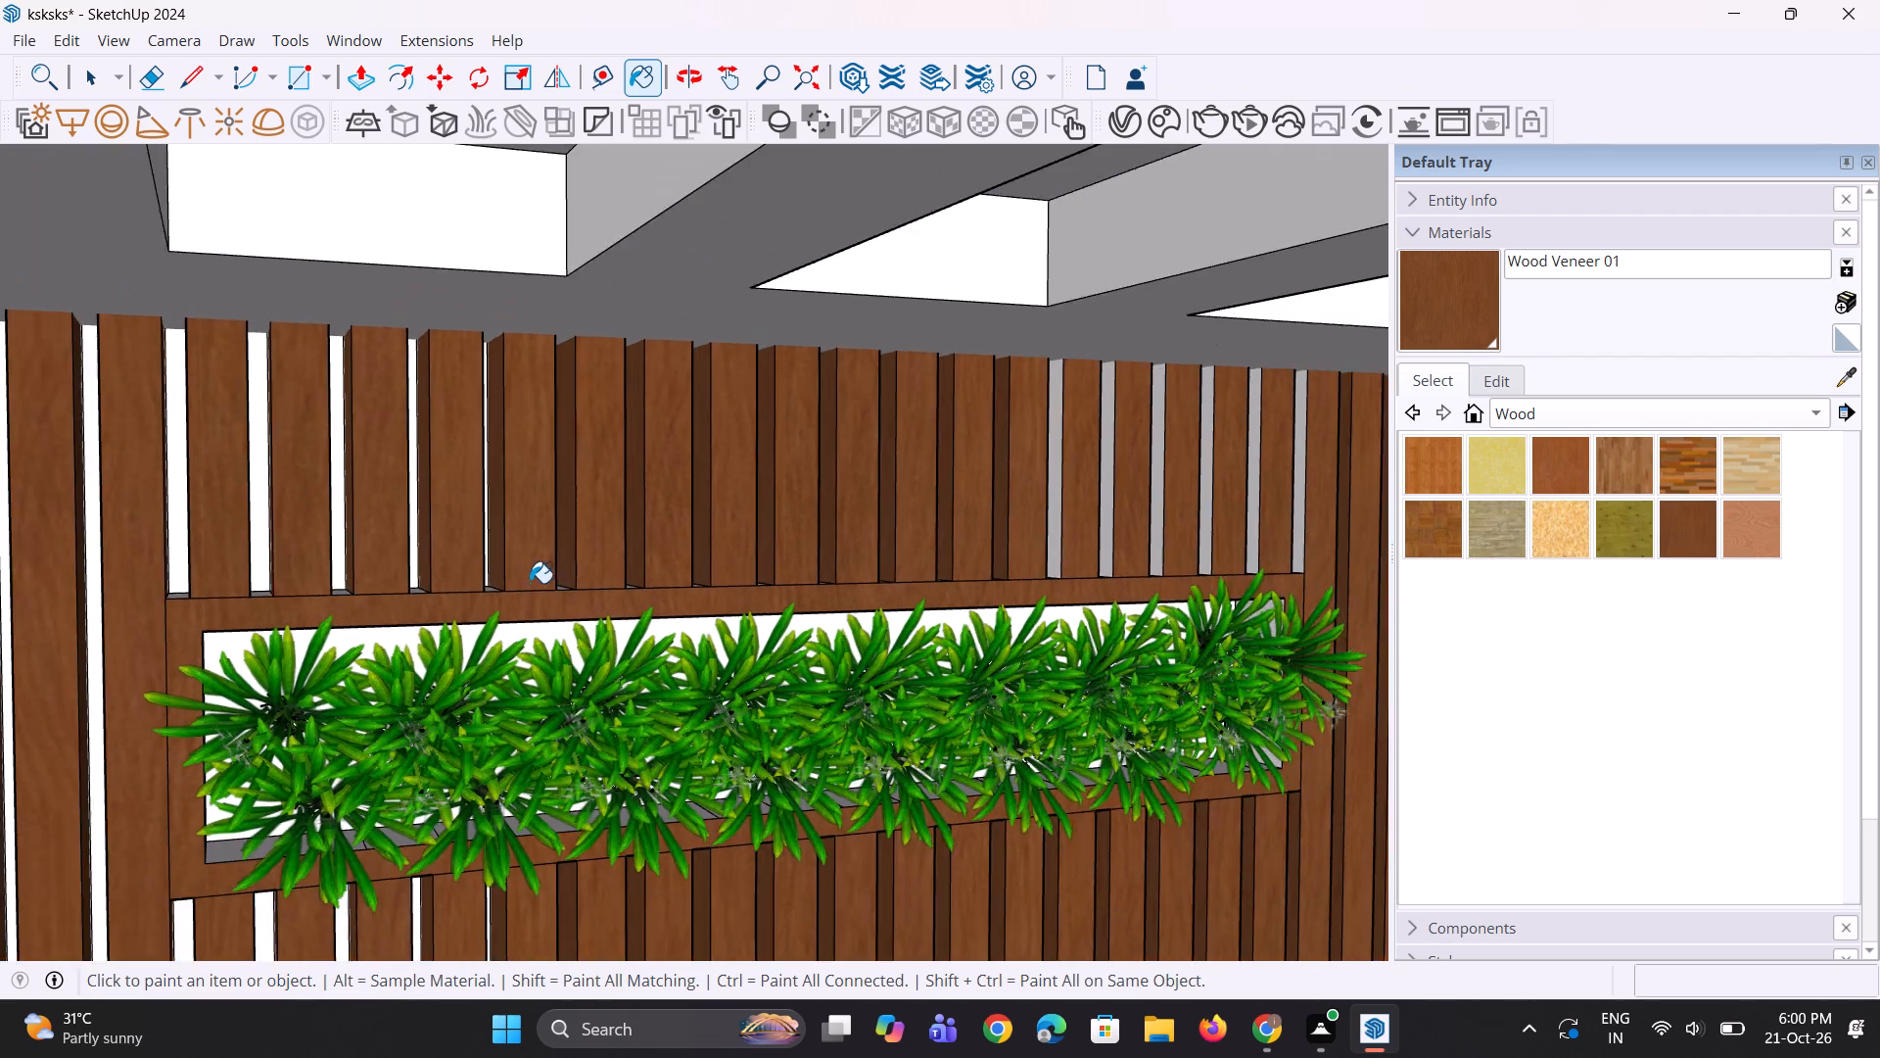
scroll(530, 583, down, 2)
scroll(1044, 492, up, 7)
click(1132, 476)
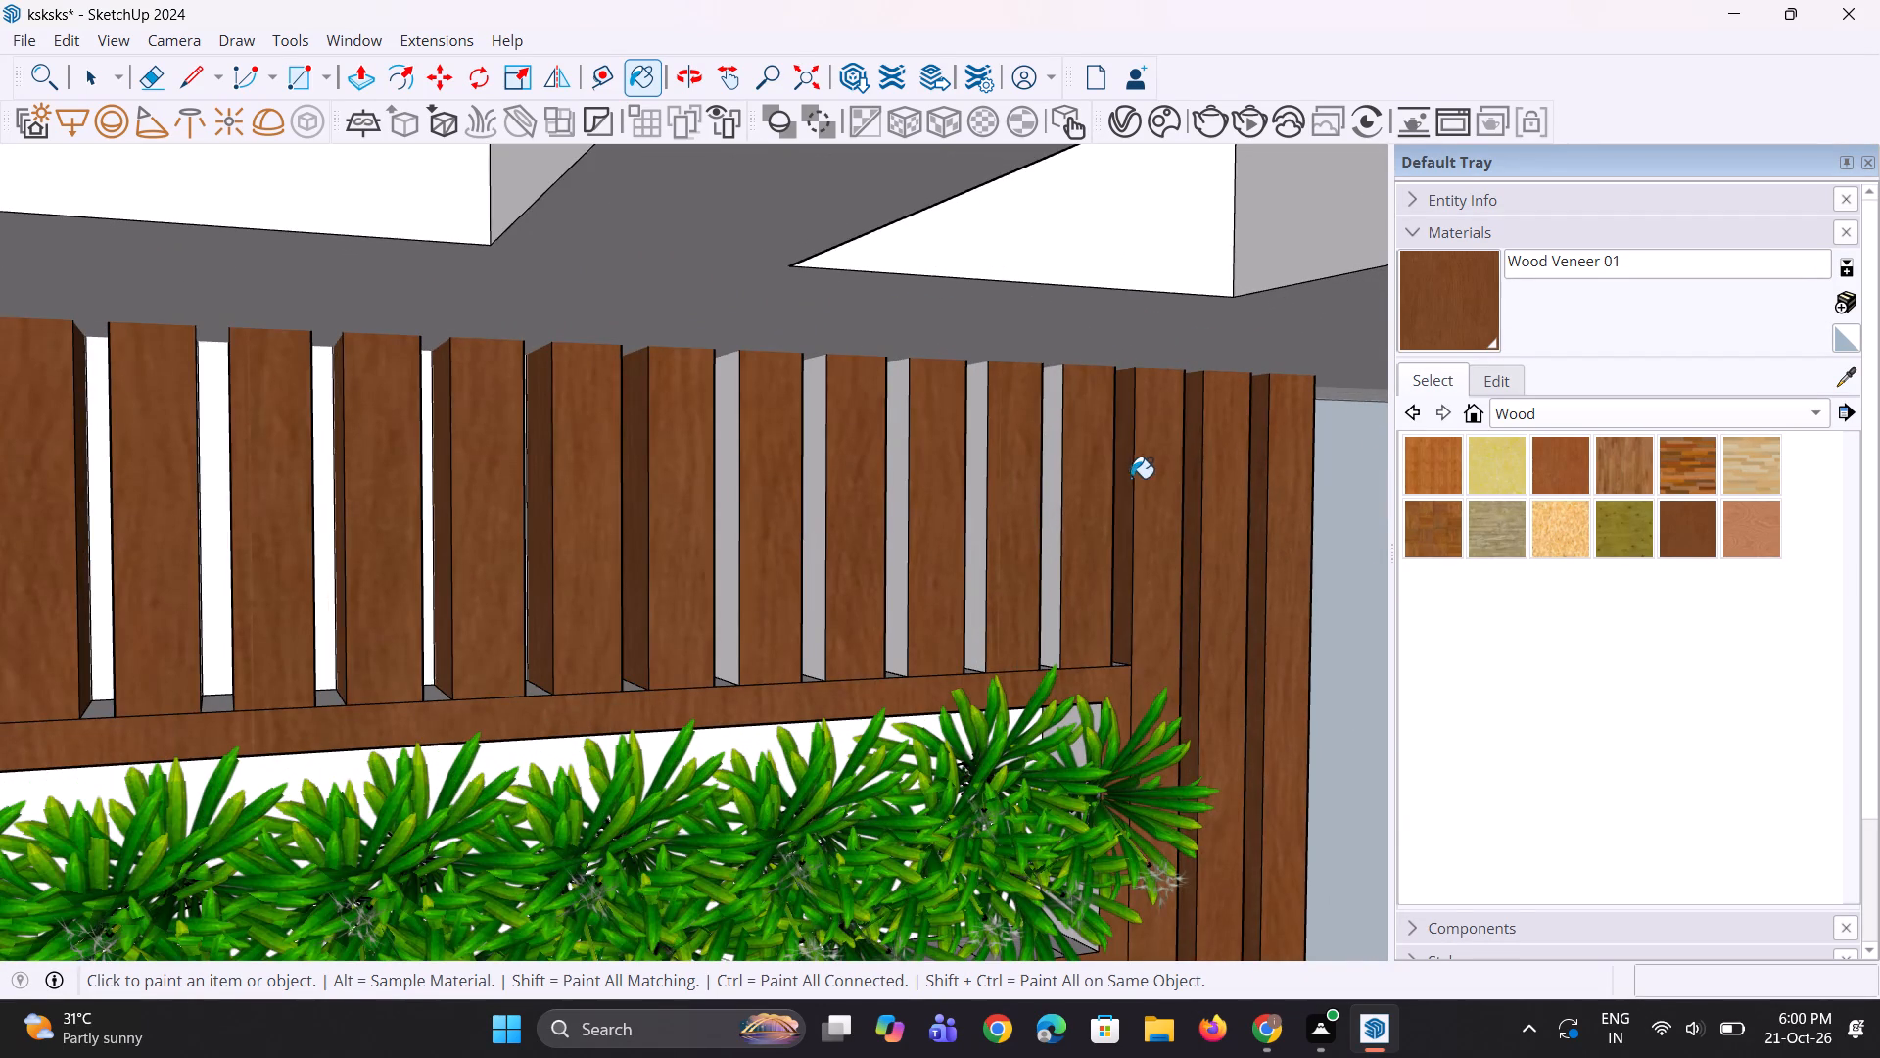
scroll(1102, 496, up, 2)
click(1049, 530)
click(953, 553)
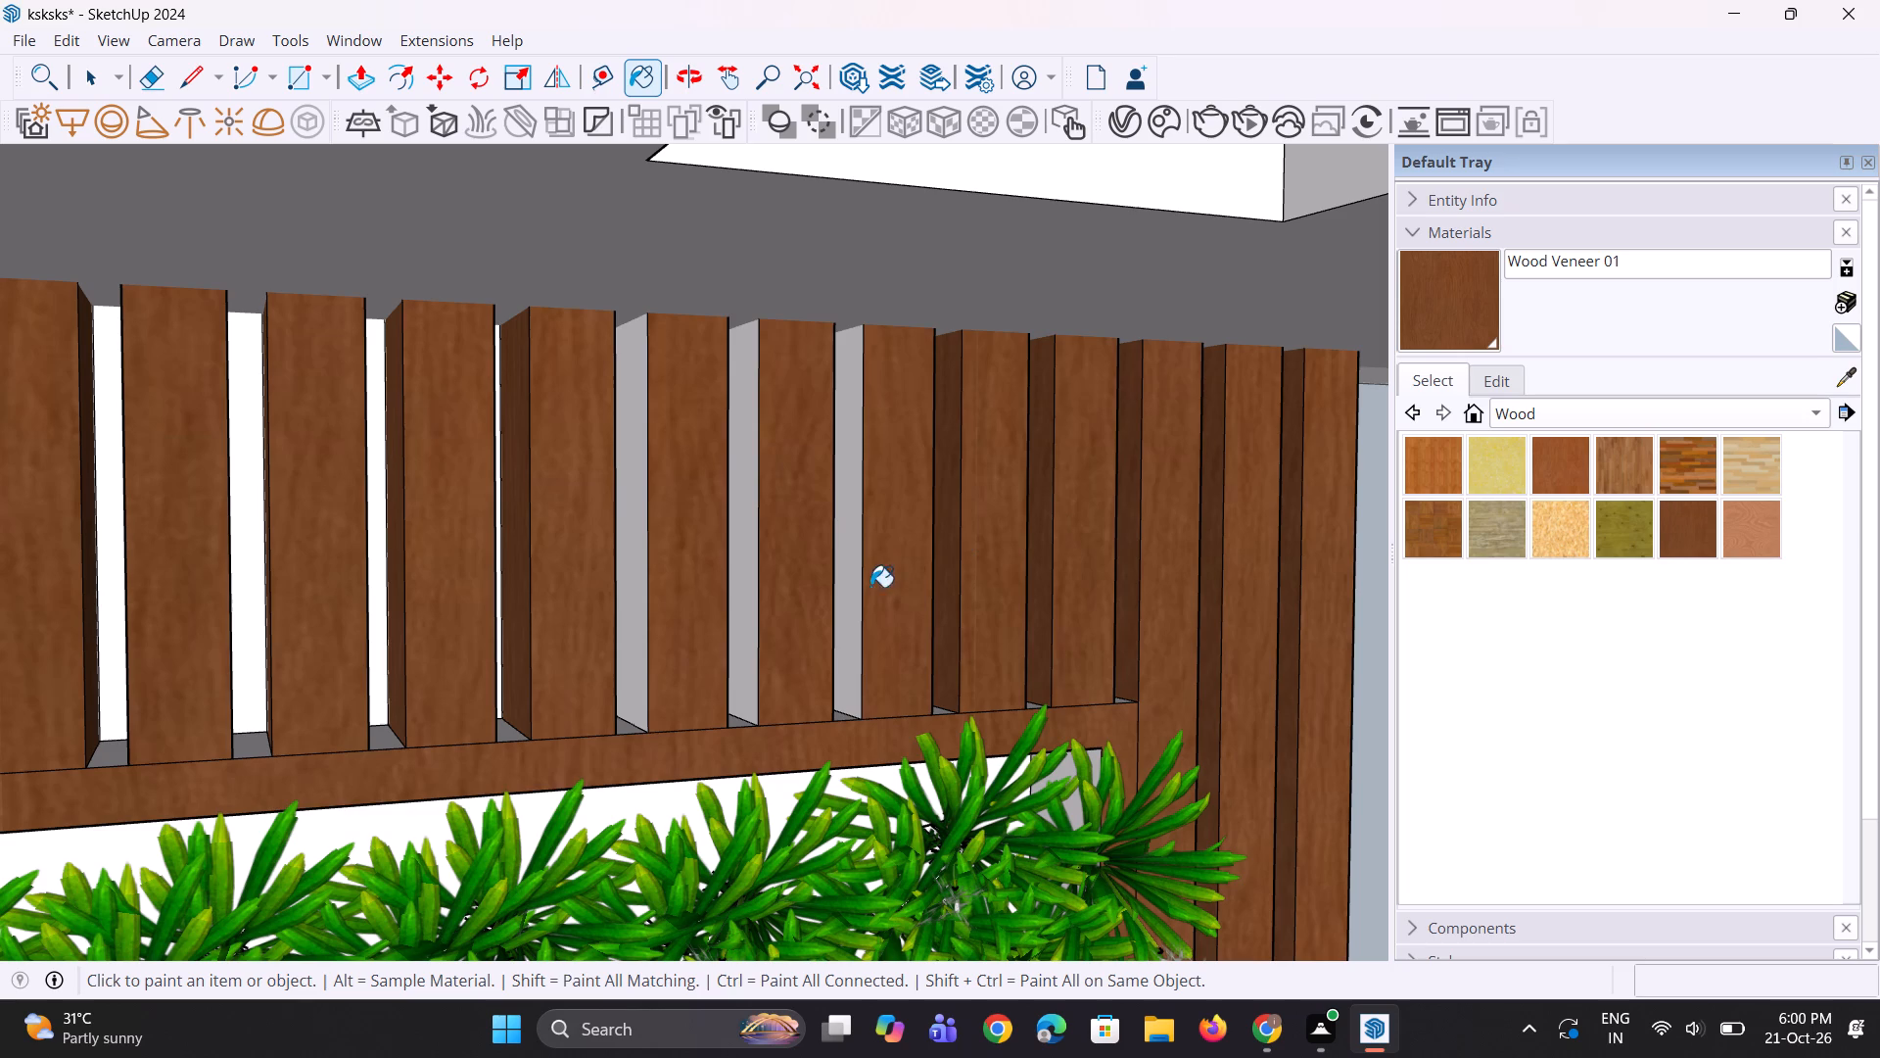
click(854, 582)
click(755, 598)
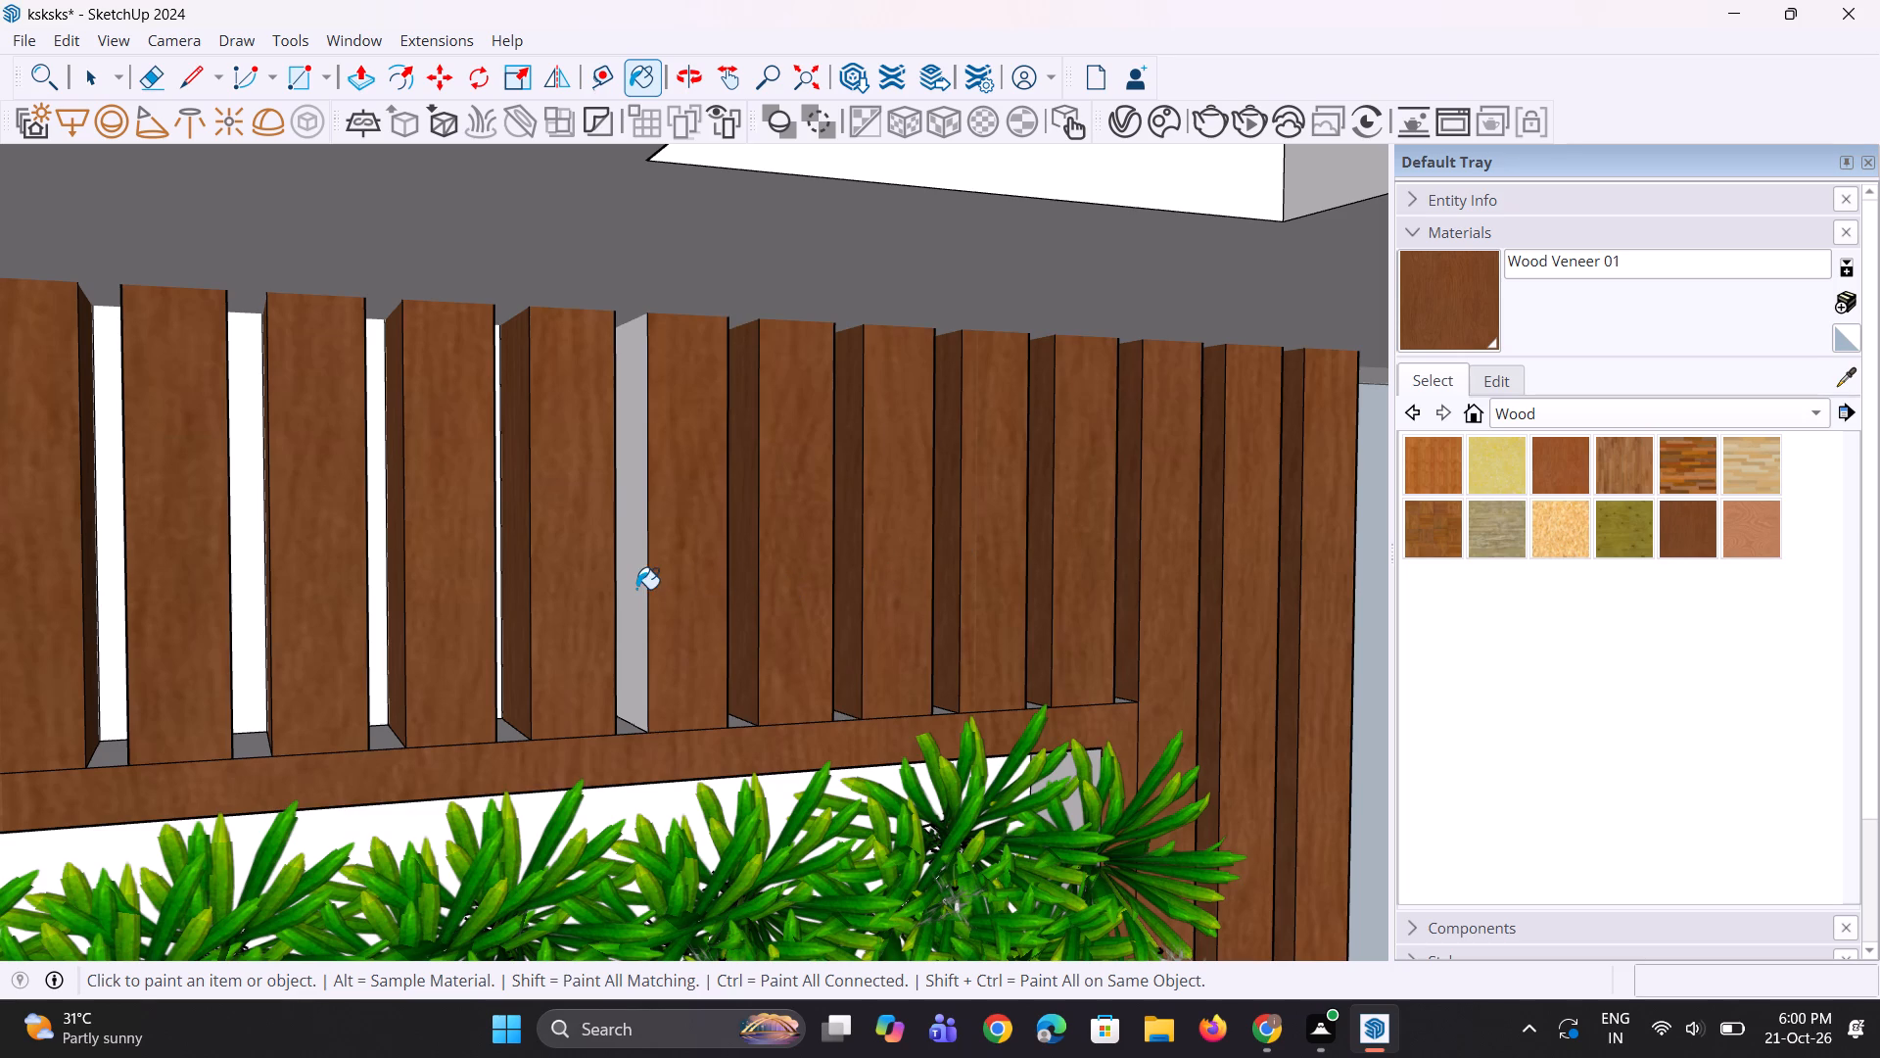
click(636, 589)
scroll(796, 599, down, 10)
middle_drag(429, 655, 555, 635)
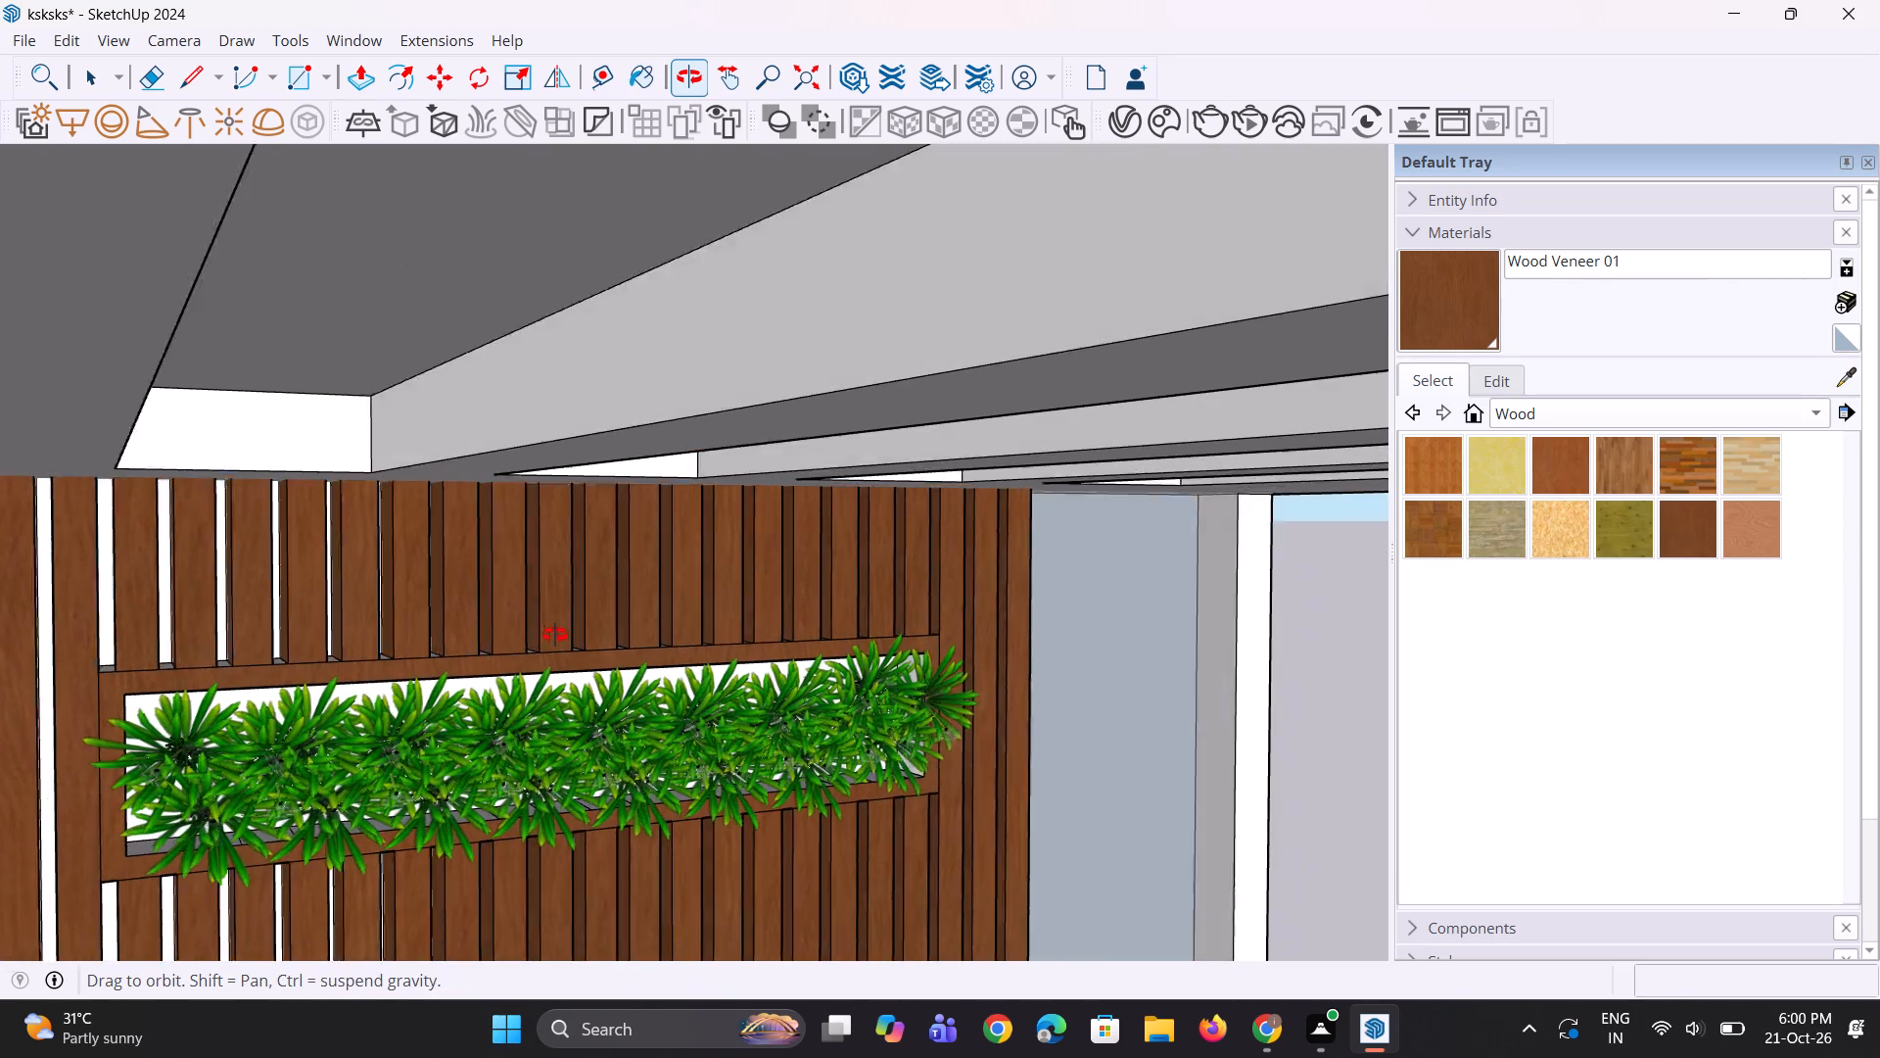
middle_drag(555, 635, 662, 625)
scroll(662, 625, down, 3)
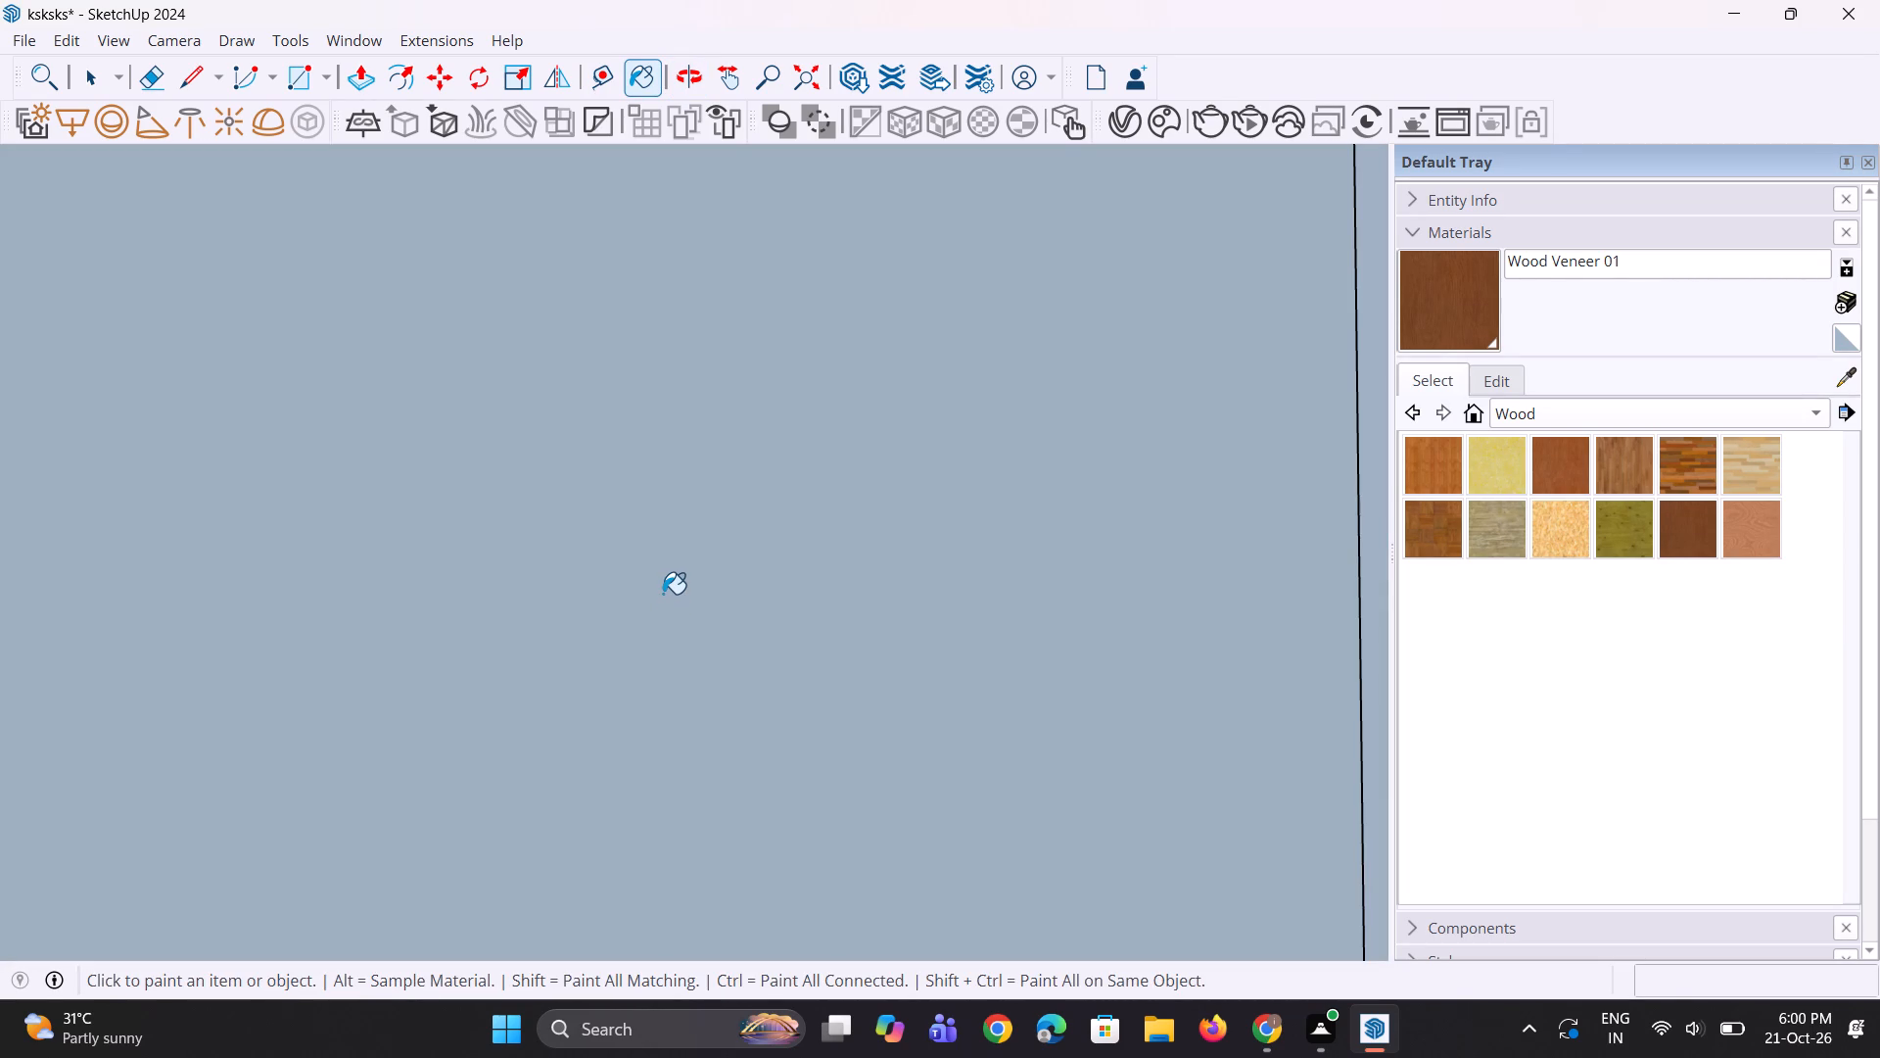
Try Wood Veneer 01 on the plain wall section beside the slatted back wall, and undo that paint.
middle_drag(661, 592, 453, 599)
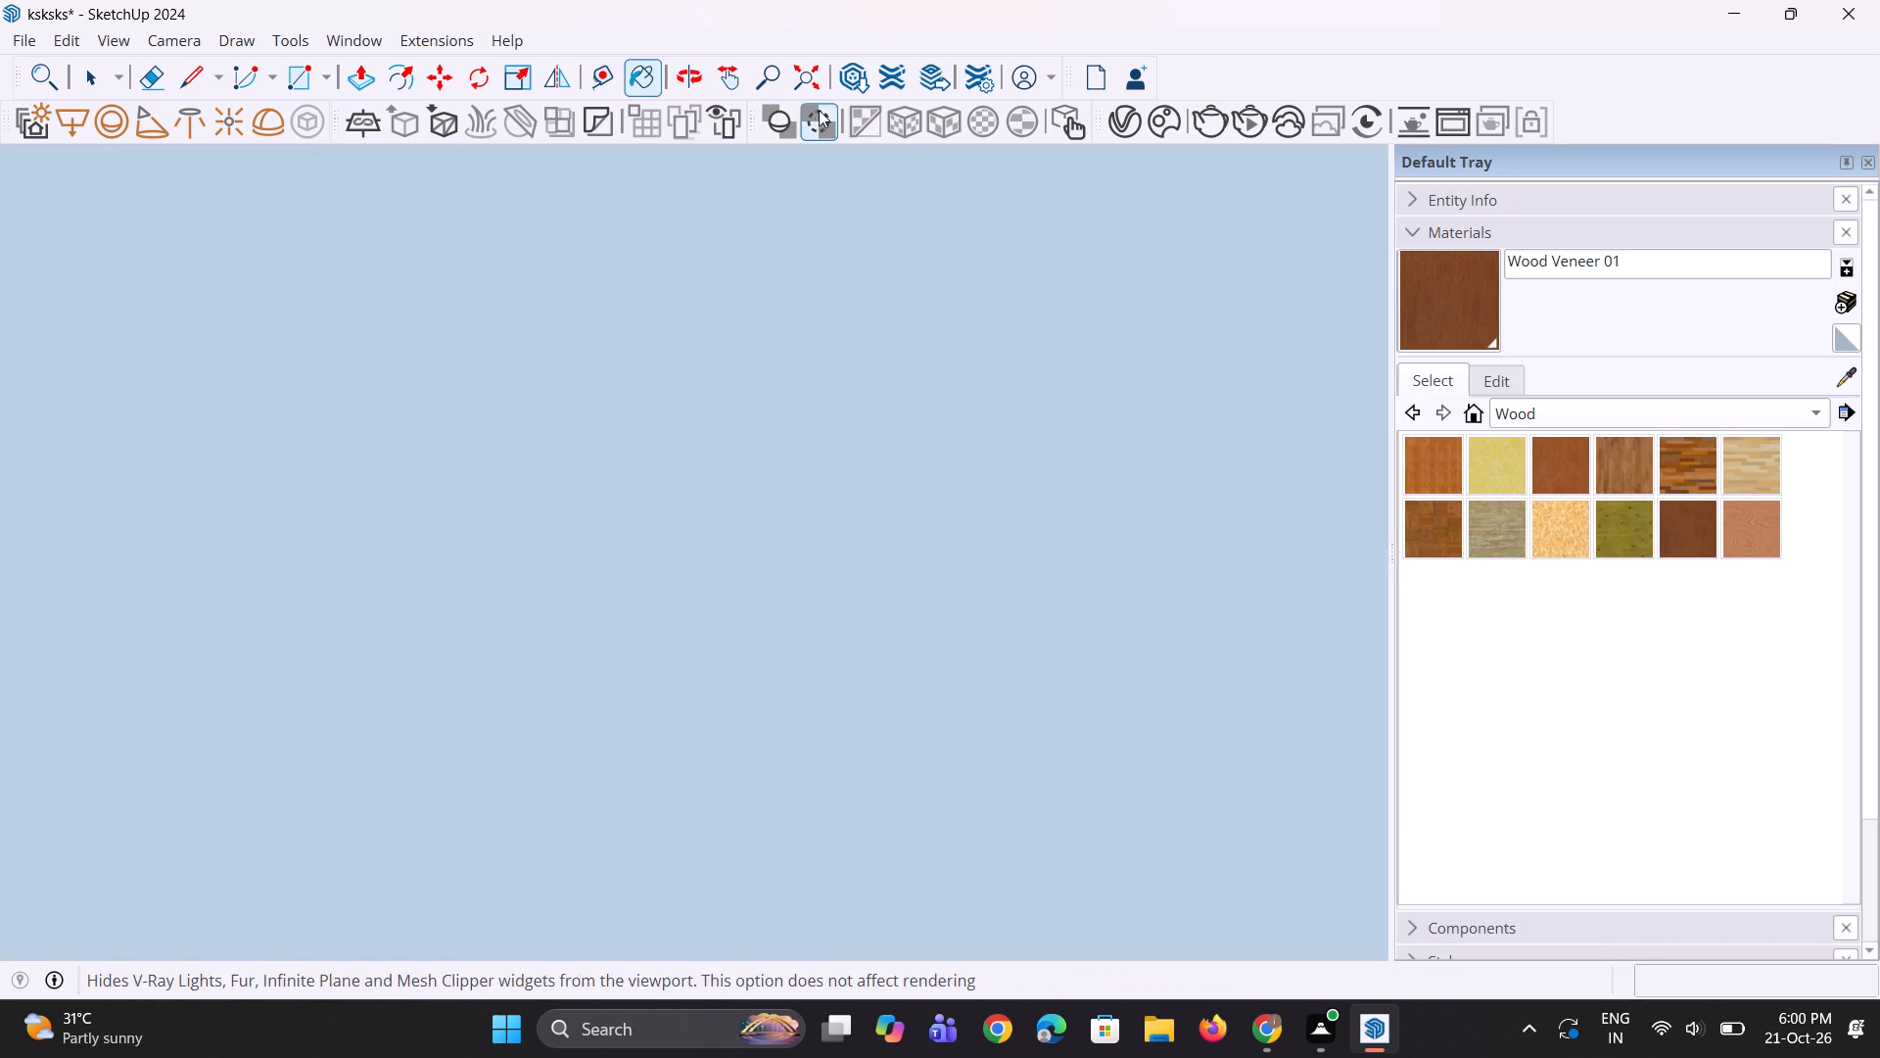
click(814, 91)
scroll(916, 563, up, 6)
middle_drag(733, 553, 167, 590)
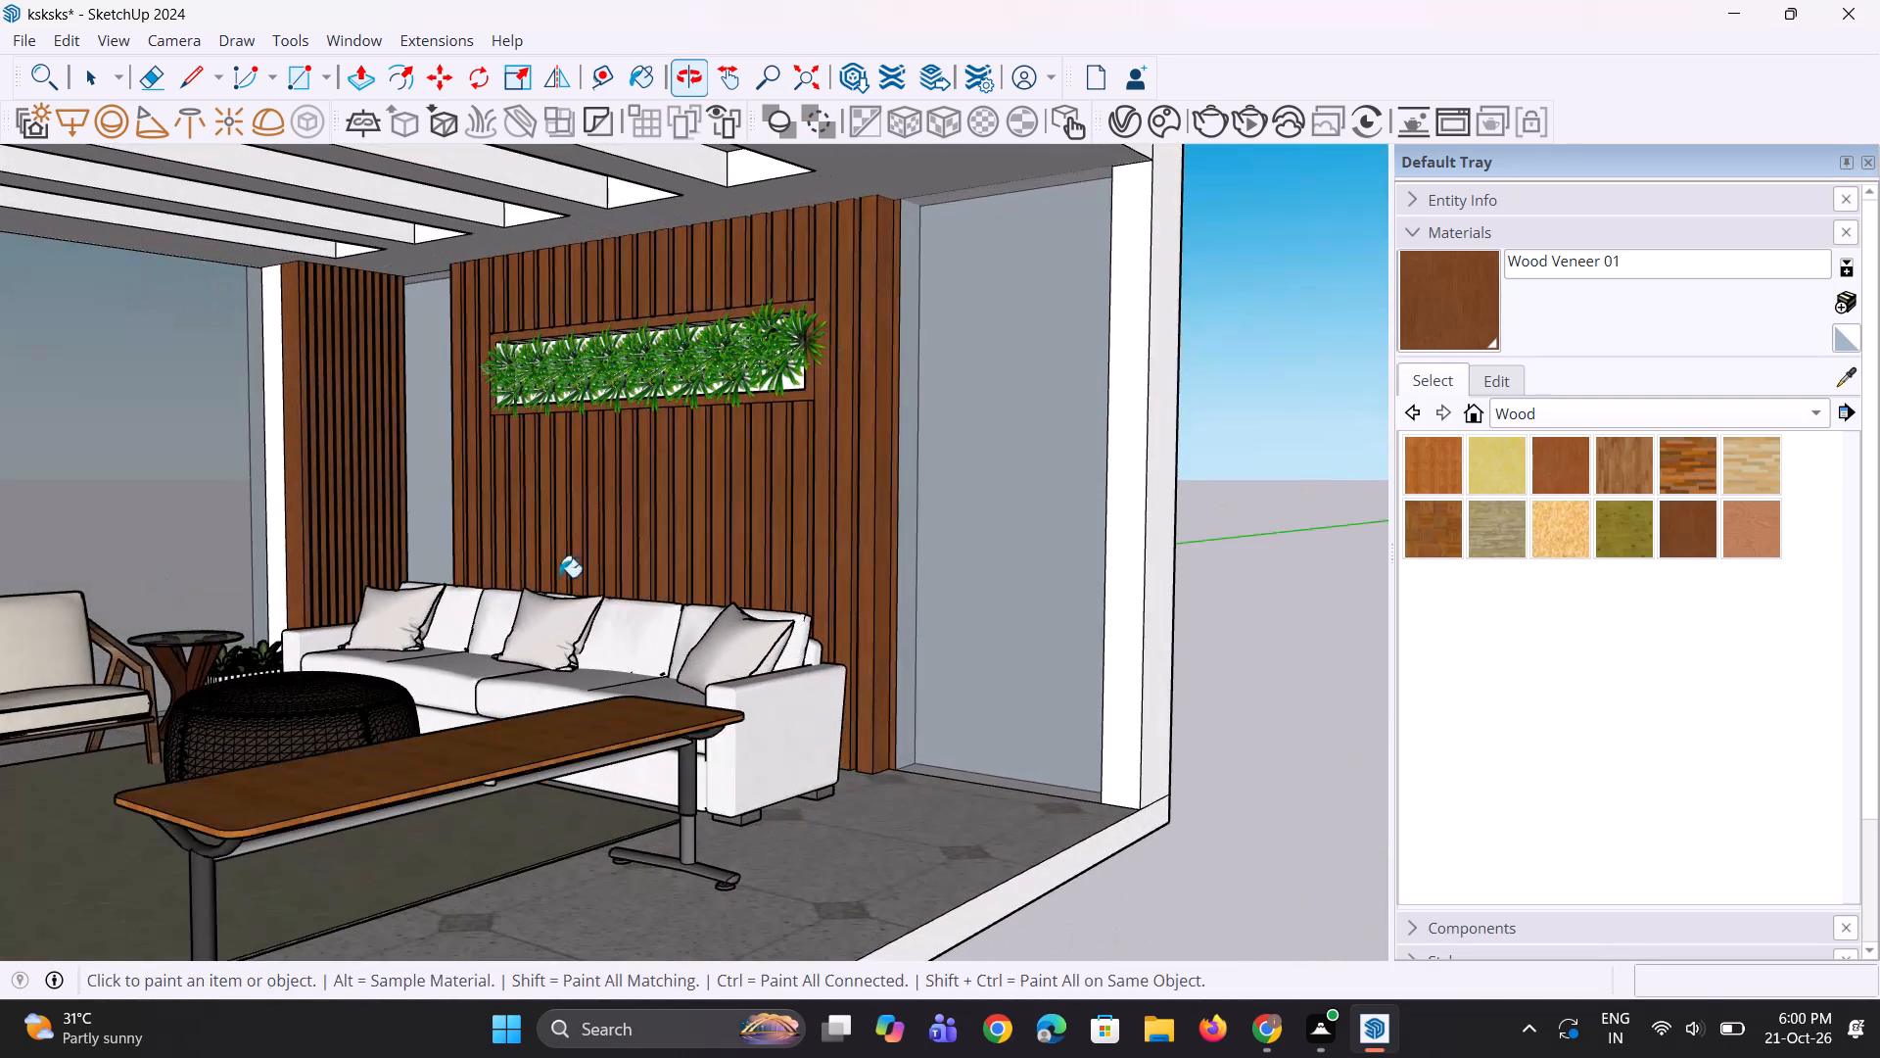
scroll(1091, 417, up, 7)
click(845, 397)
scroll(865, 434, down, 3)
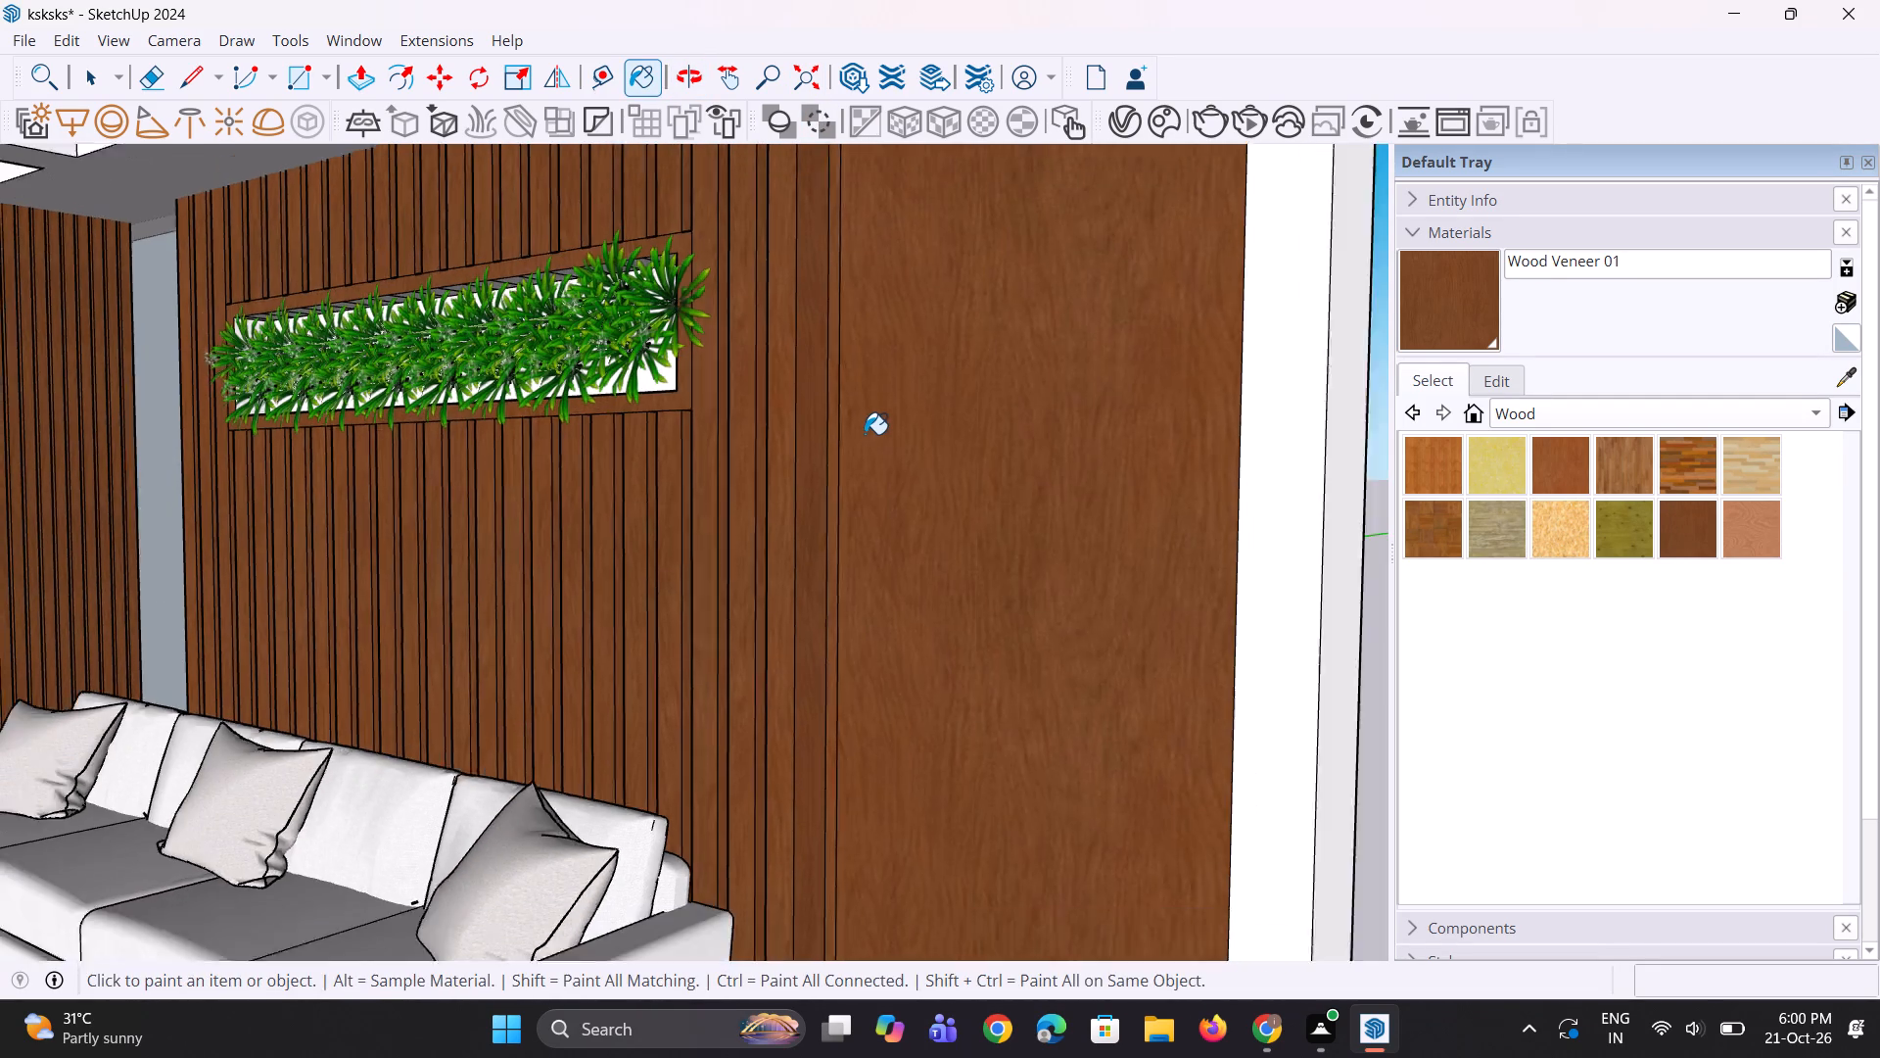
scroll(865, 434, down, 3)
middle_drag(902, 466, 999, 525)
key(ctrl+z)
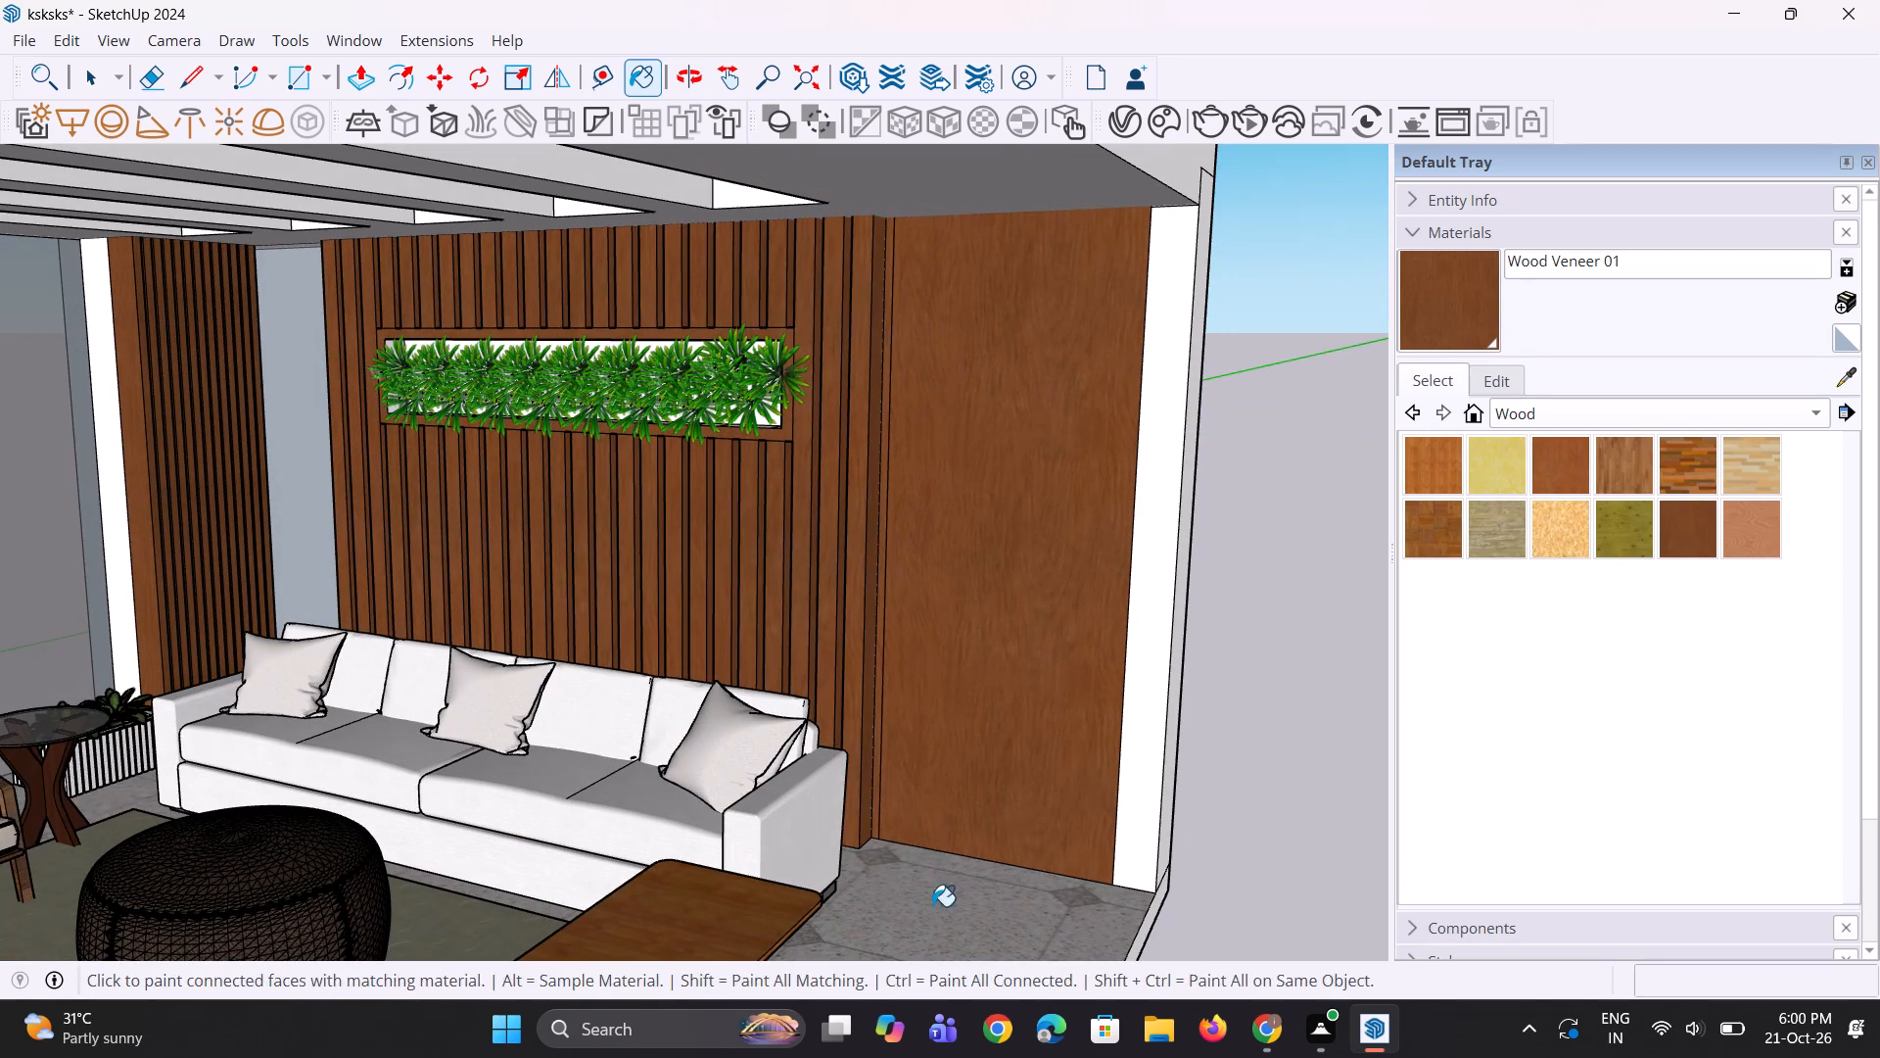
Examine the veneered back wall slats, column claddings and remaining unpainted room surfaces from several viewpoints.
scroll(872, 525, down, 4)
middle_drag(268, 143, 503, 186)
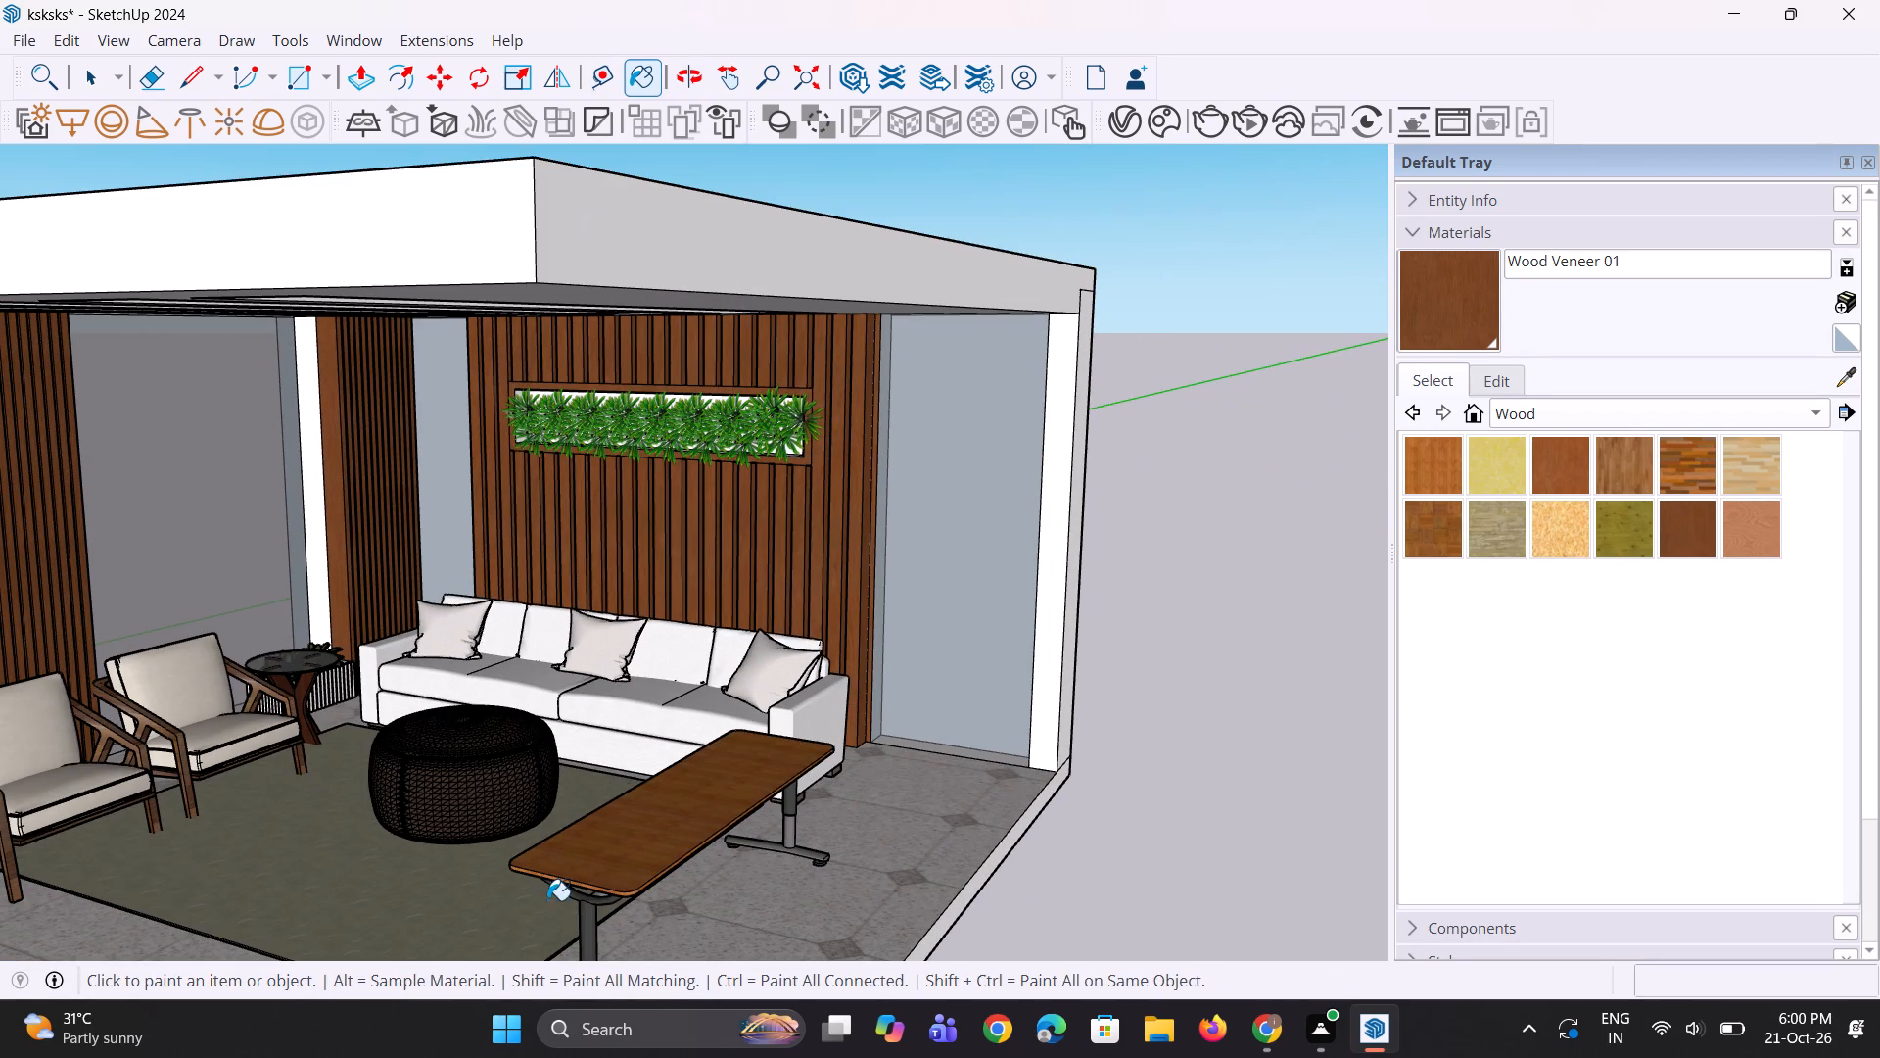
middle_drag(662, 706, 745, 726)
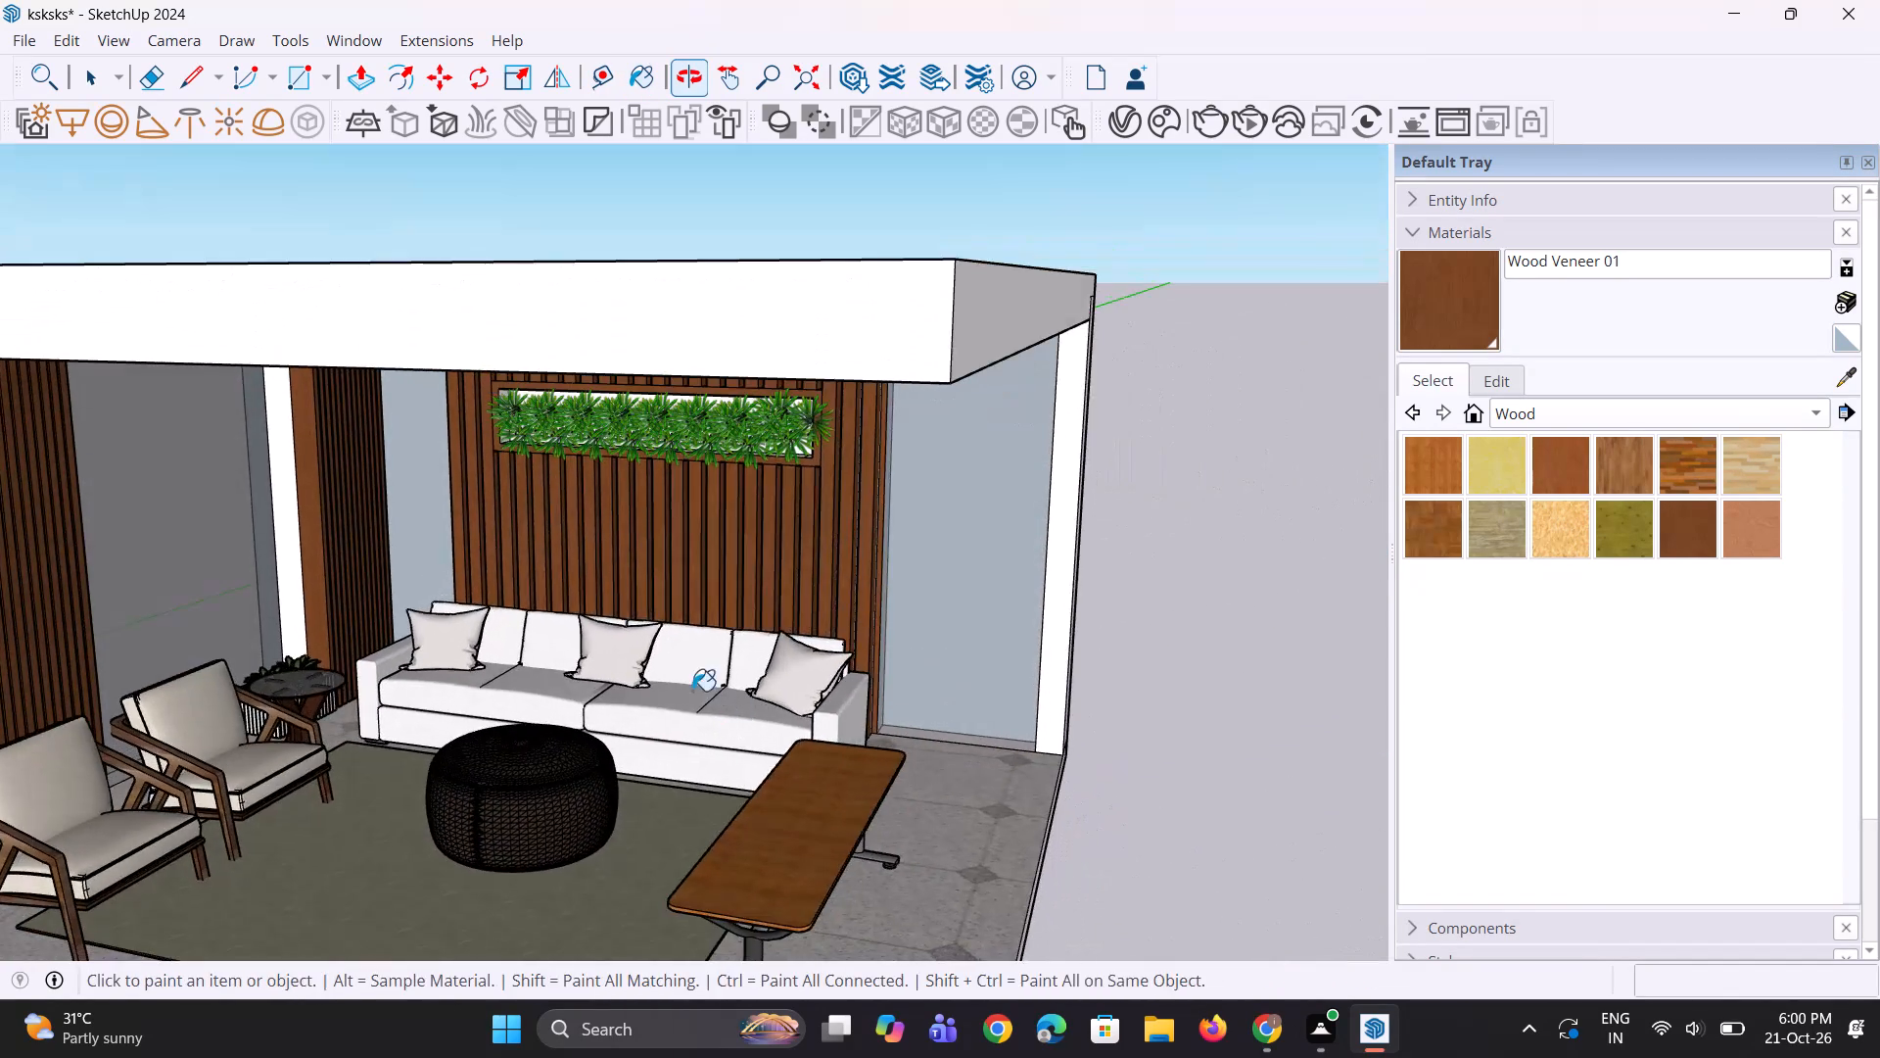
scroll(352, 558, up, 4)
middle_drag(281, 636, 677, 635)
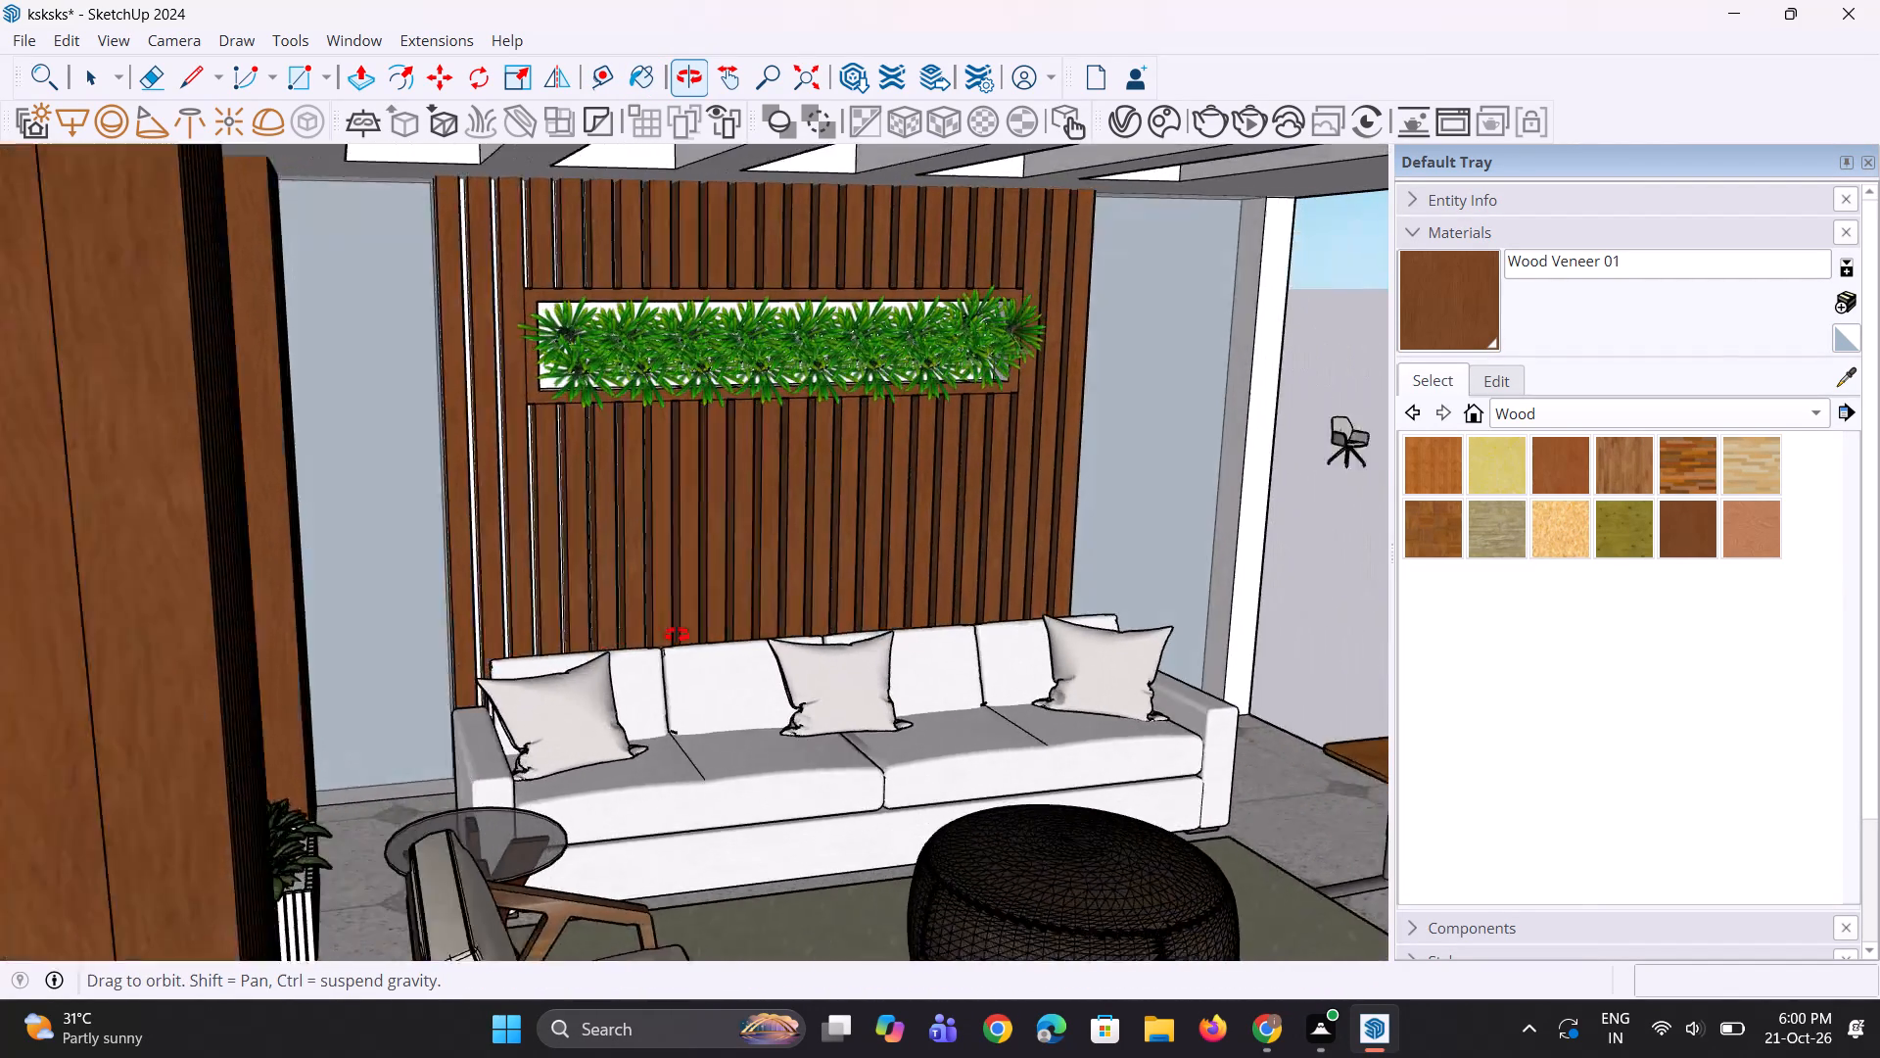
middle_drag(677, 635, 400, 598)
scroll(450, 566, down, 10)
middle_drag(531, 640, 526, 600)
scroll(568, 537, up, 2)
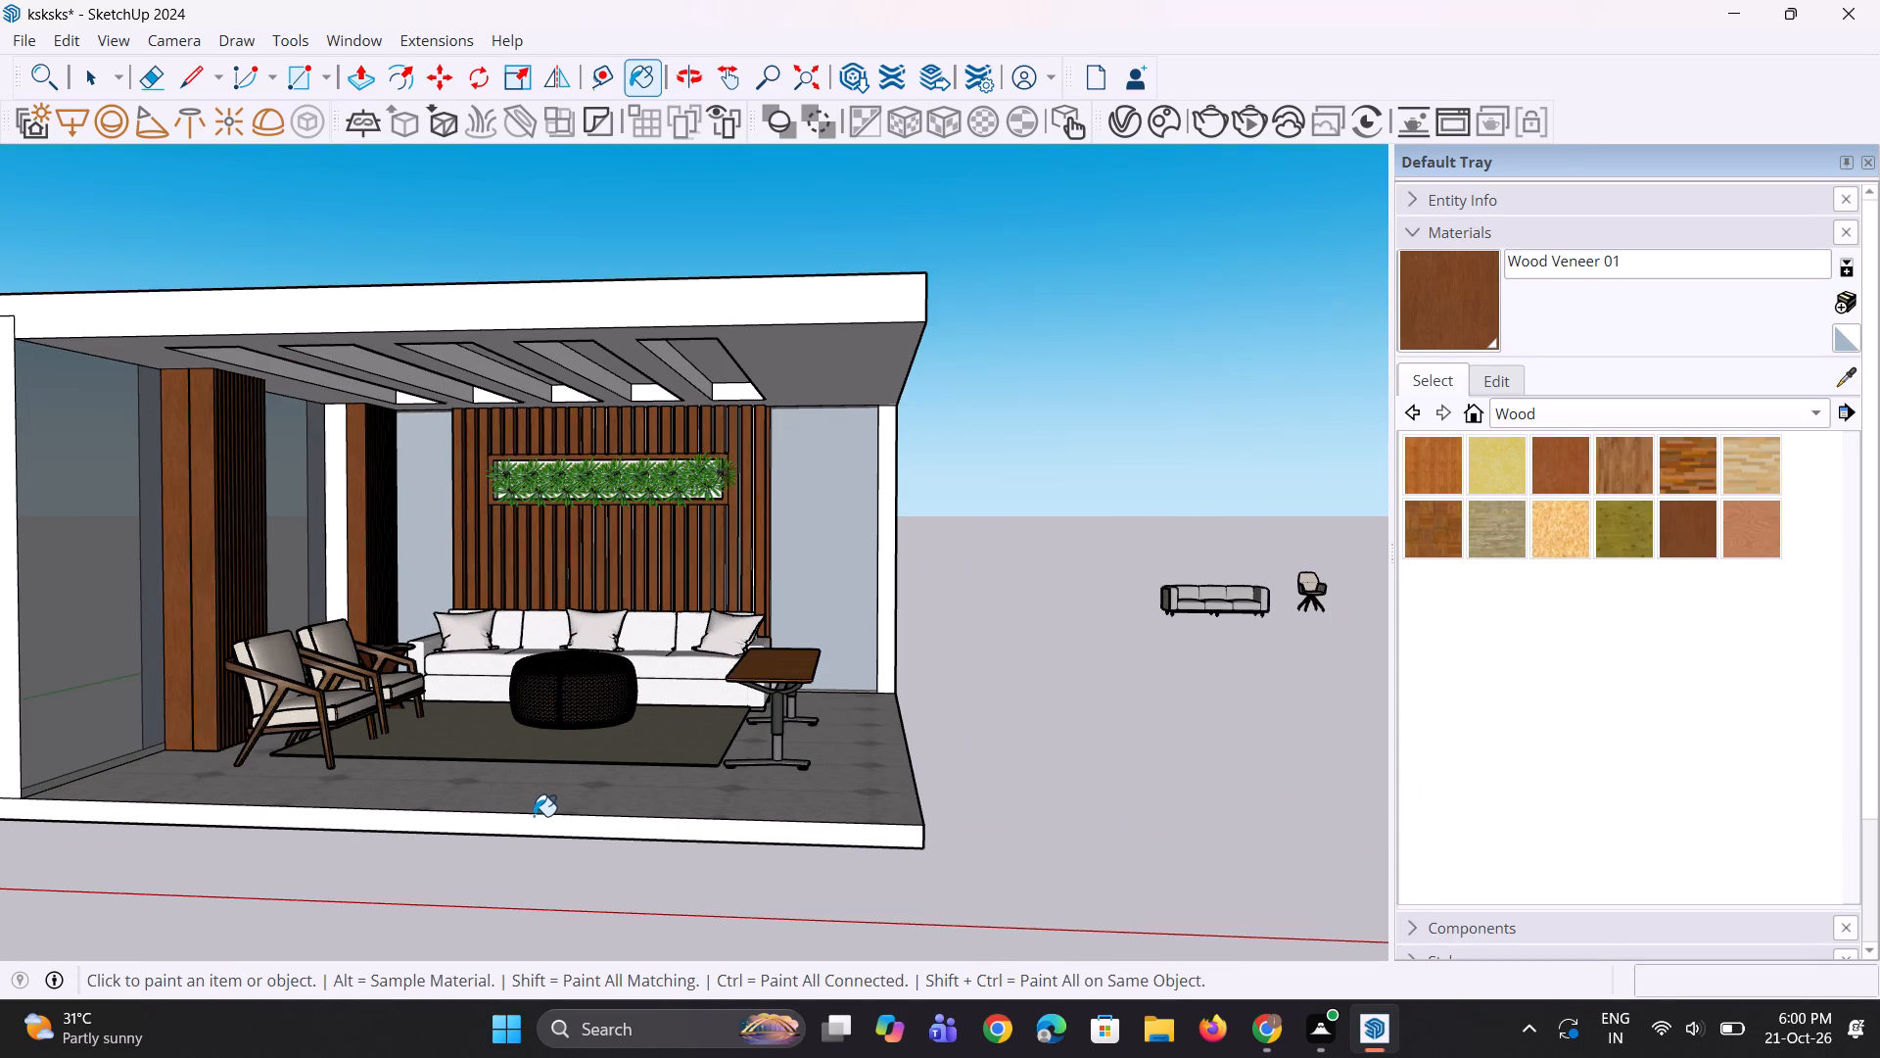
scroll(534, 816, up, 3)
scroll(534, 816, down, 5)
middle_drag(534, 816, 538, 751)
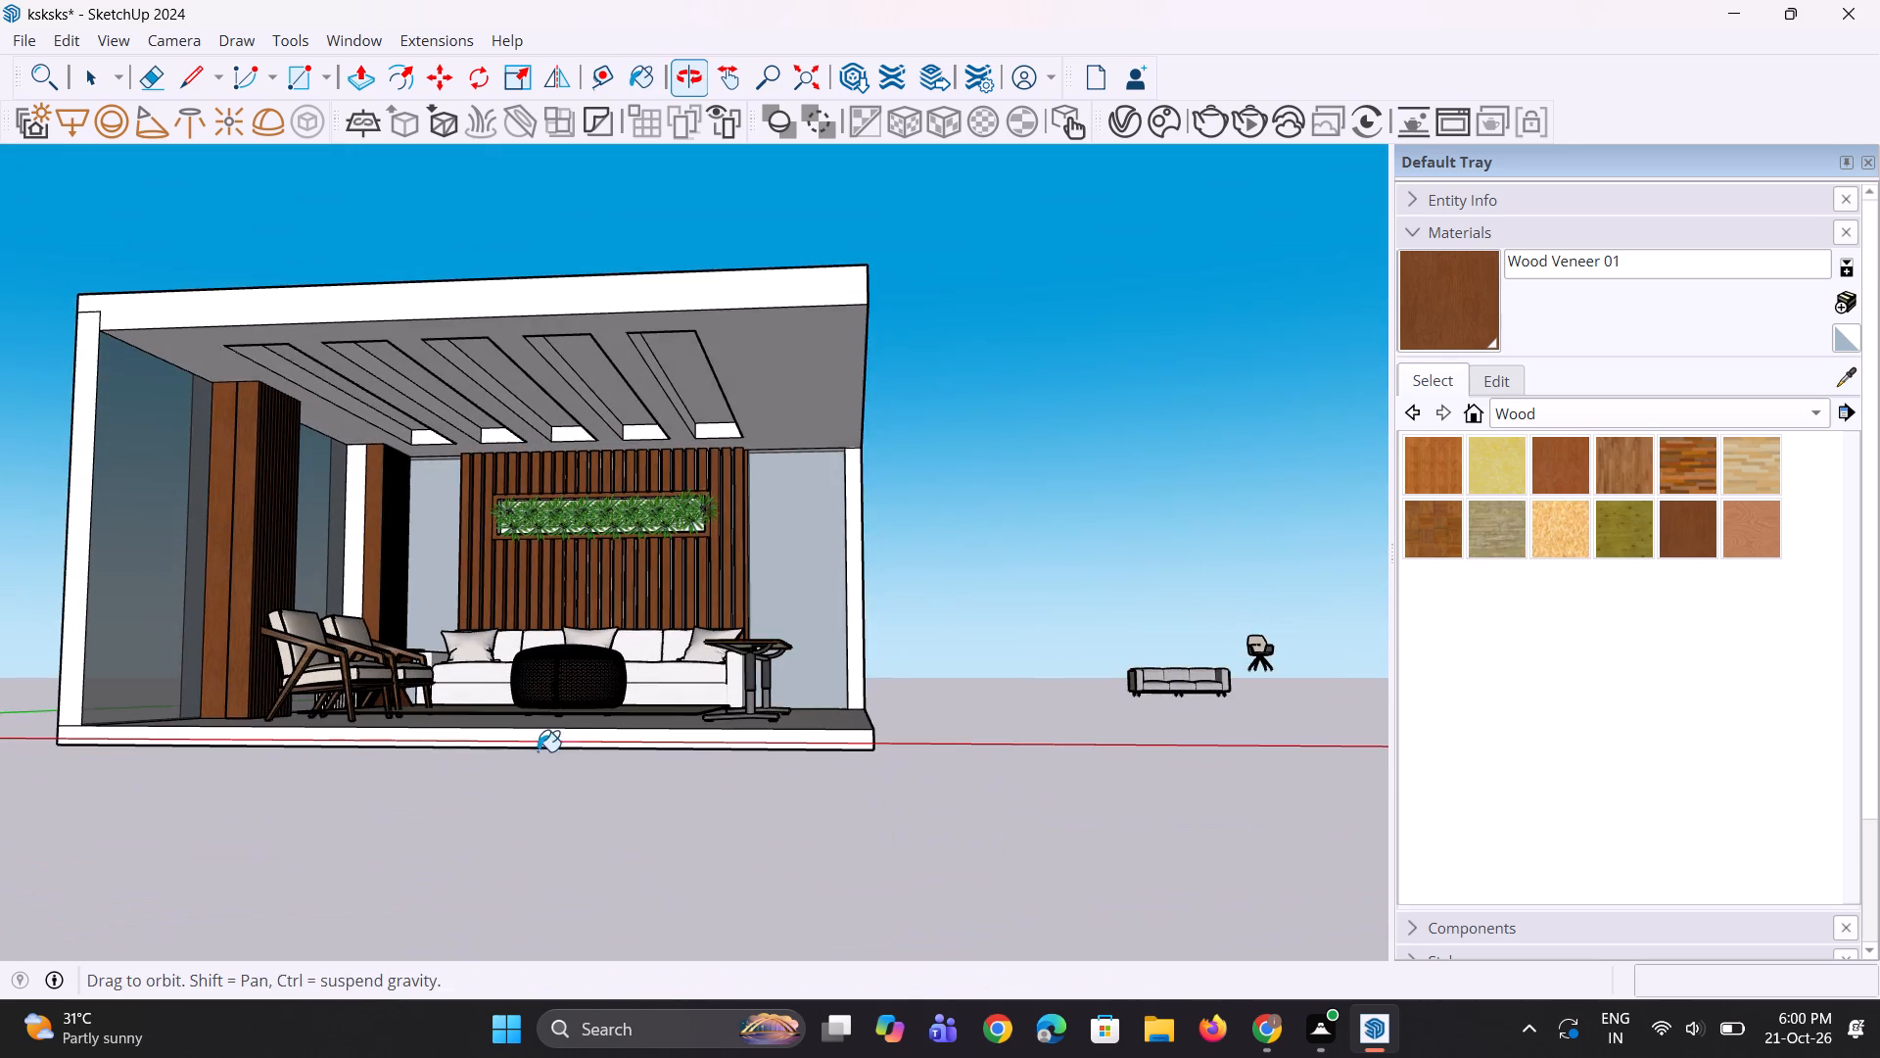
scroll(461, 438, up, 4)
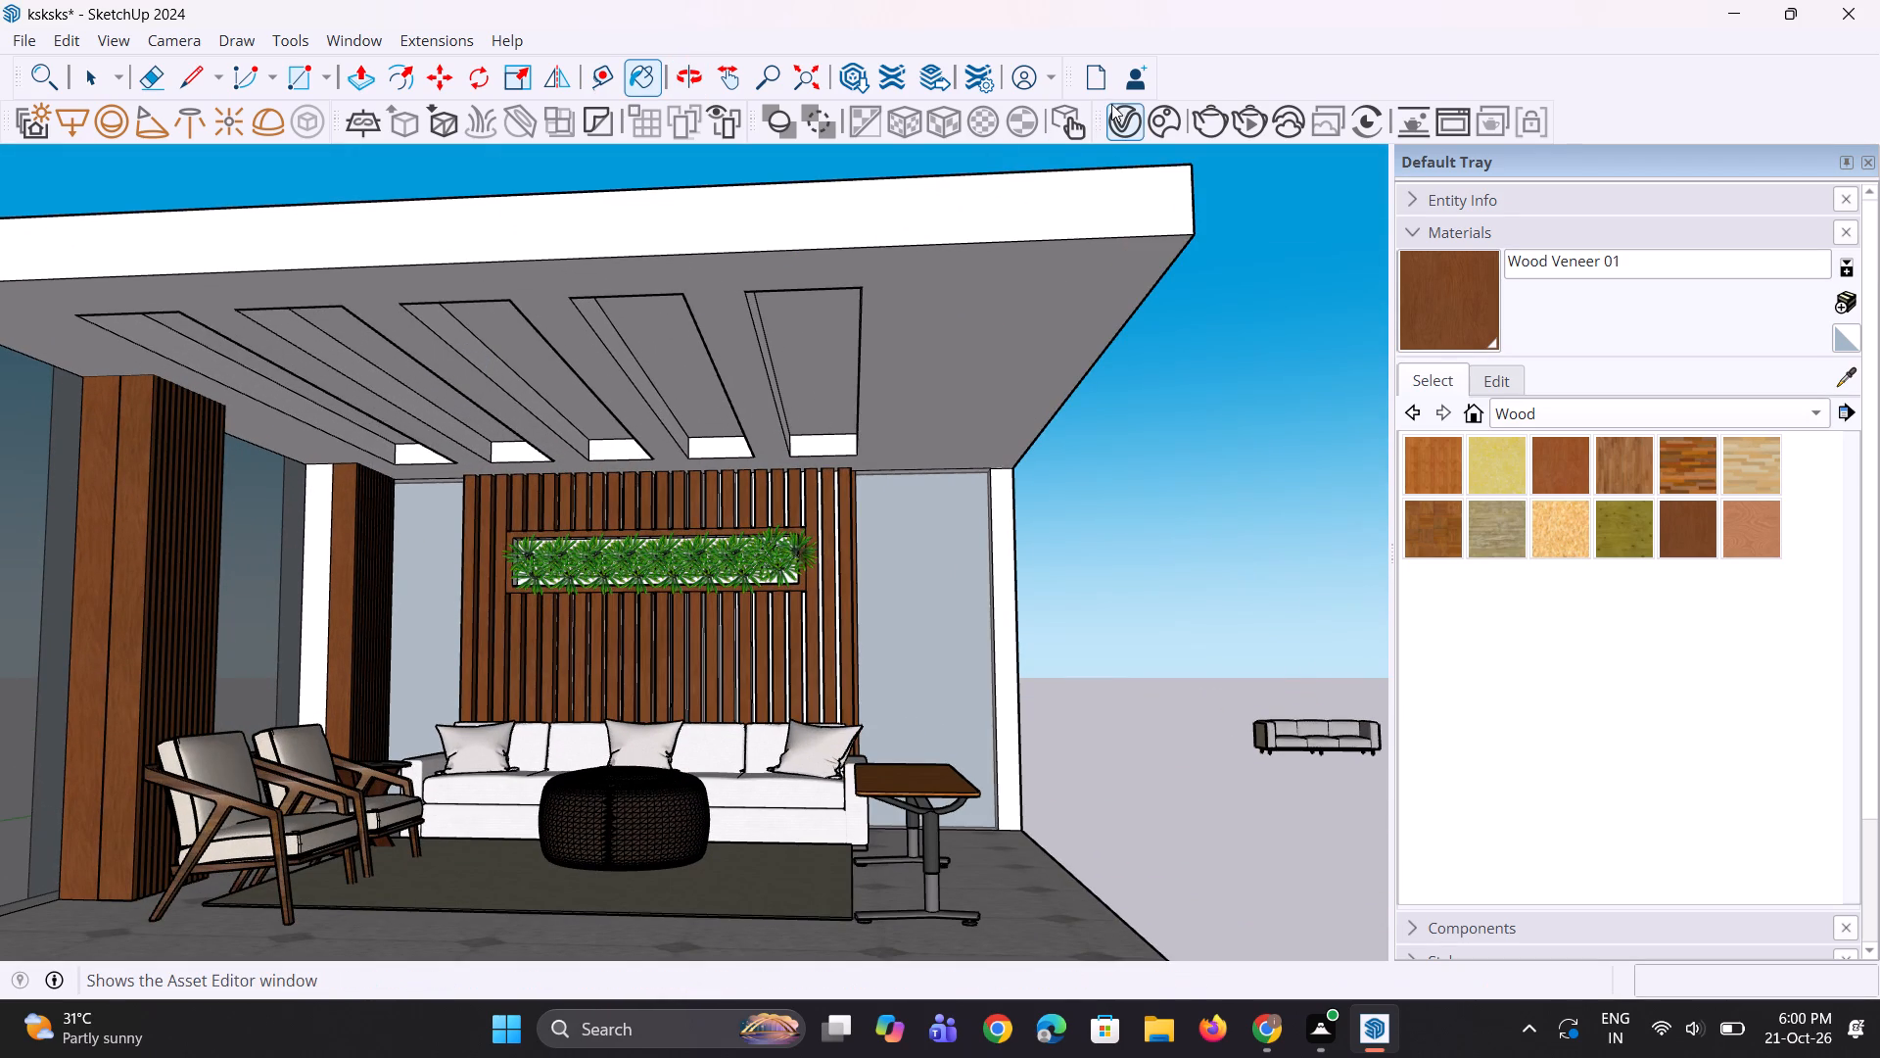
Create a new Generic material in the V-Ray Asset Editor.
click(1122, 120)
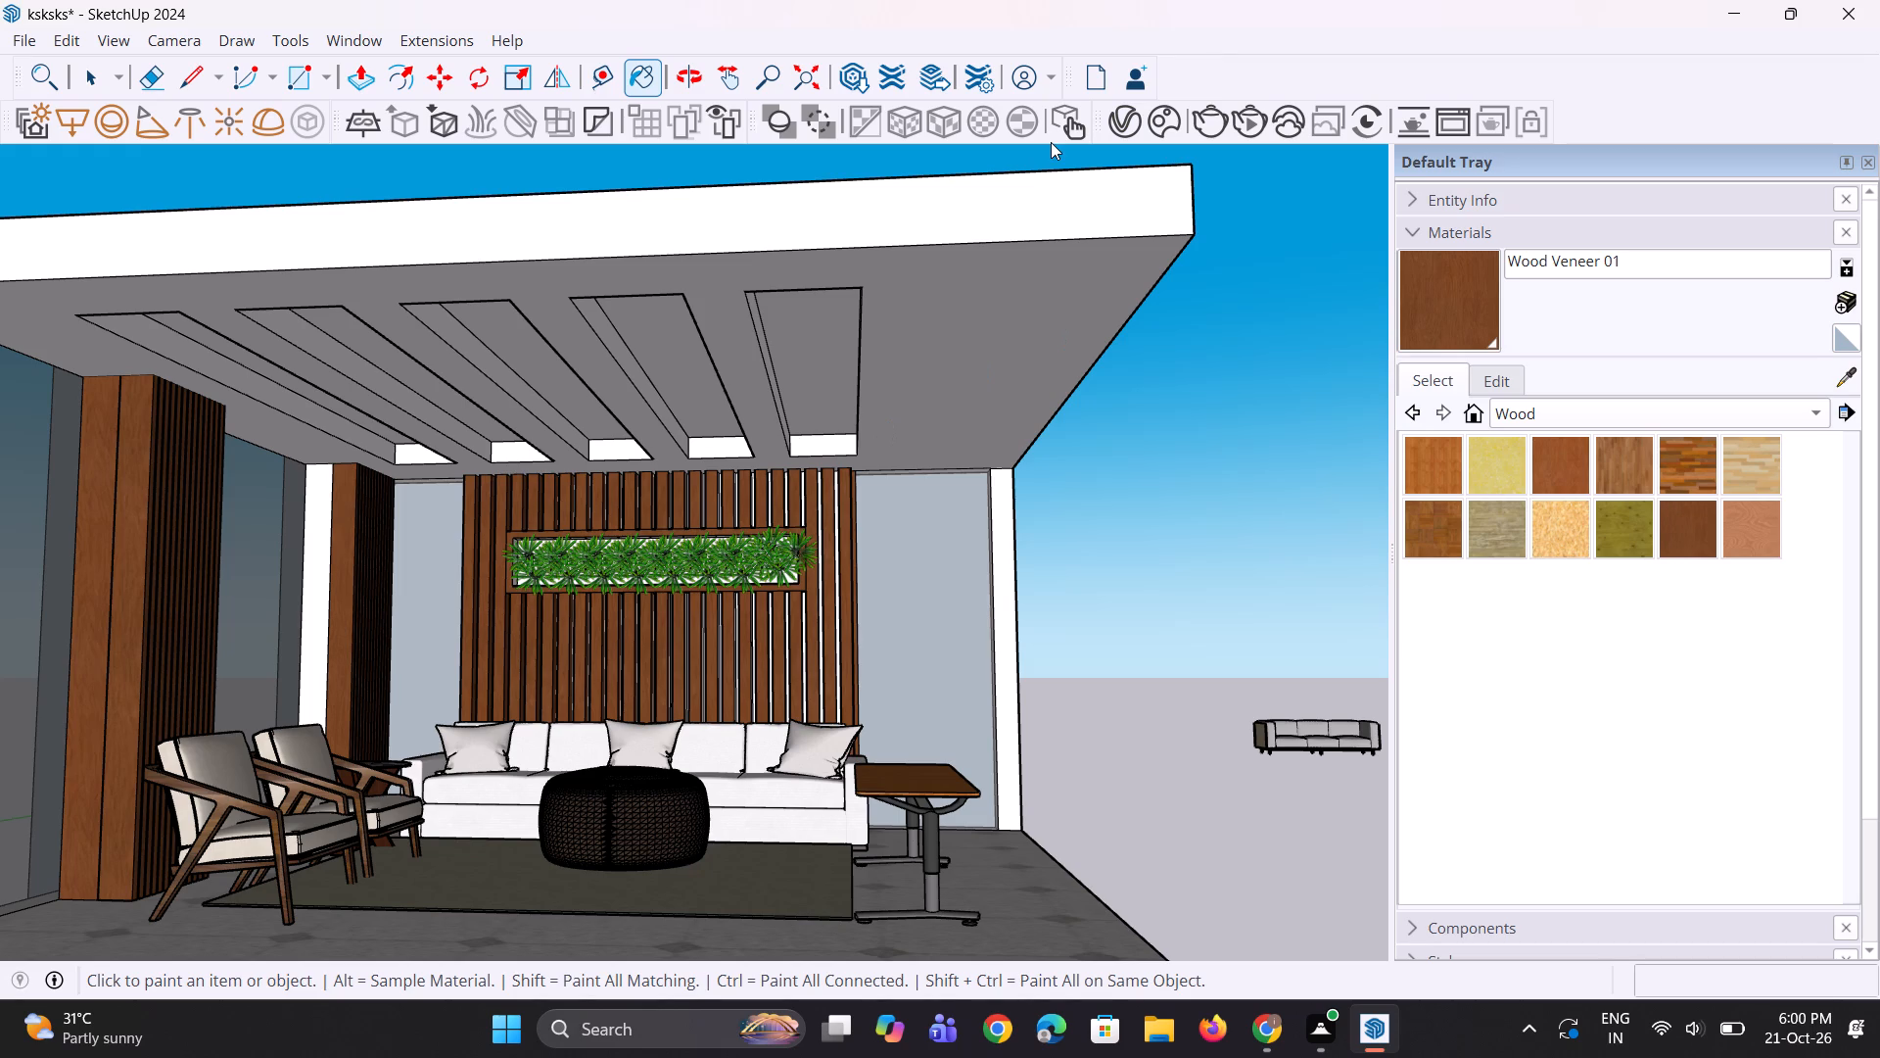
click(1138, 127)
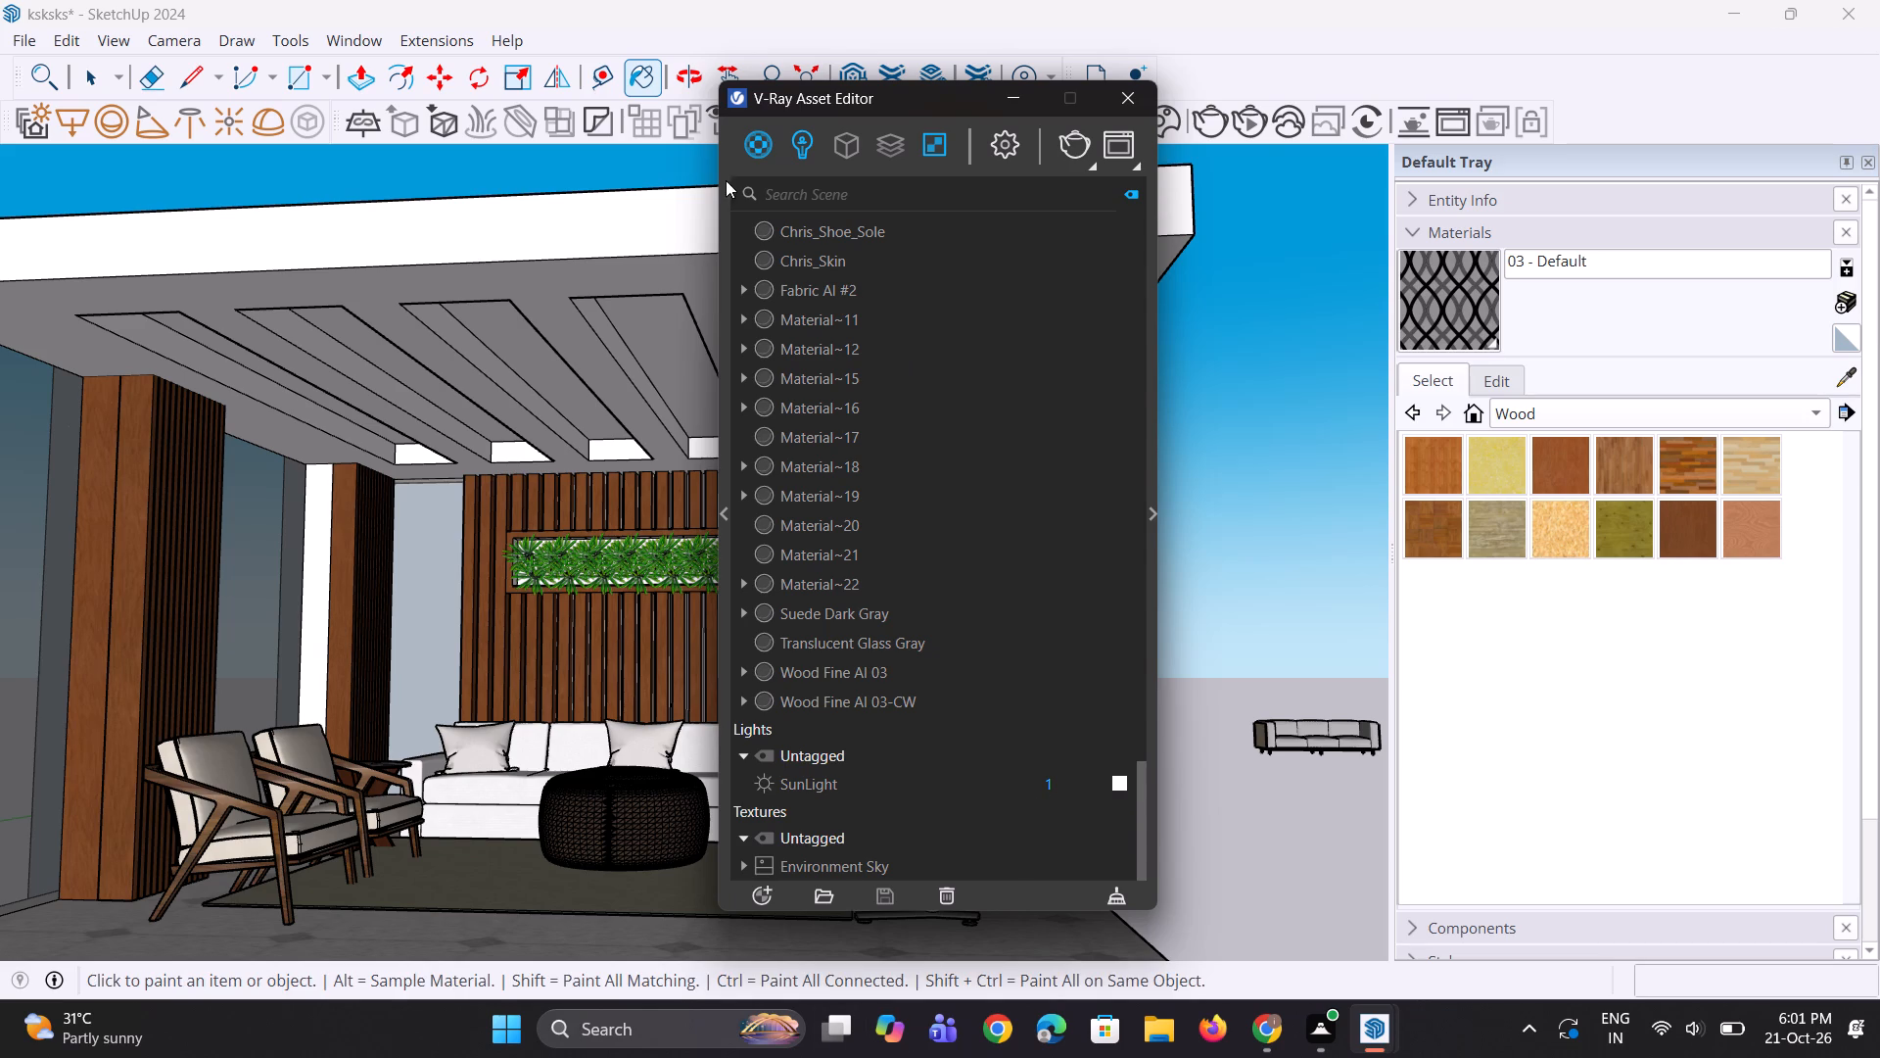
right_click(745, 152)
click(784, 190)
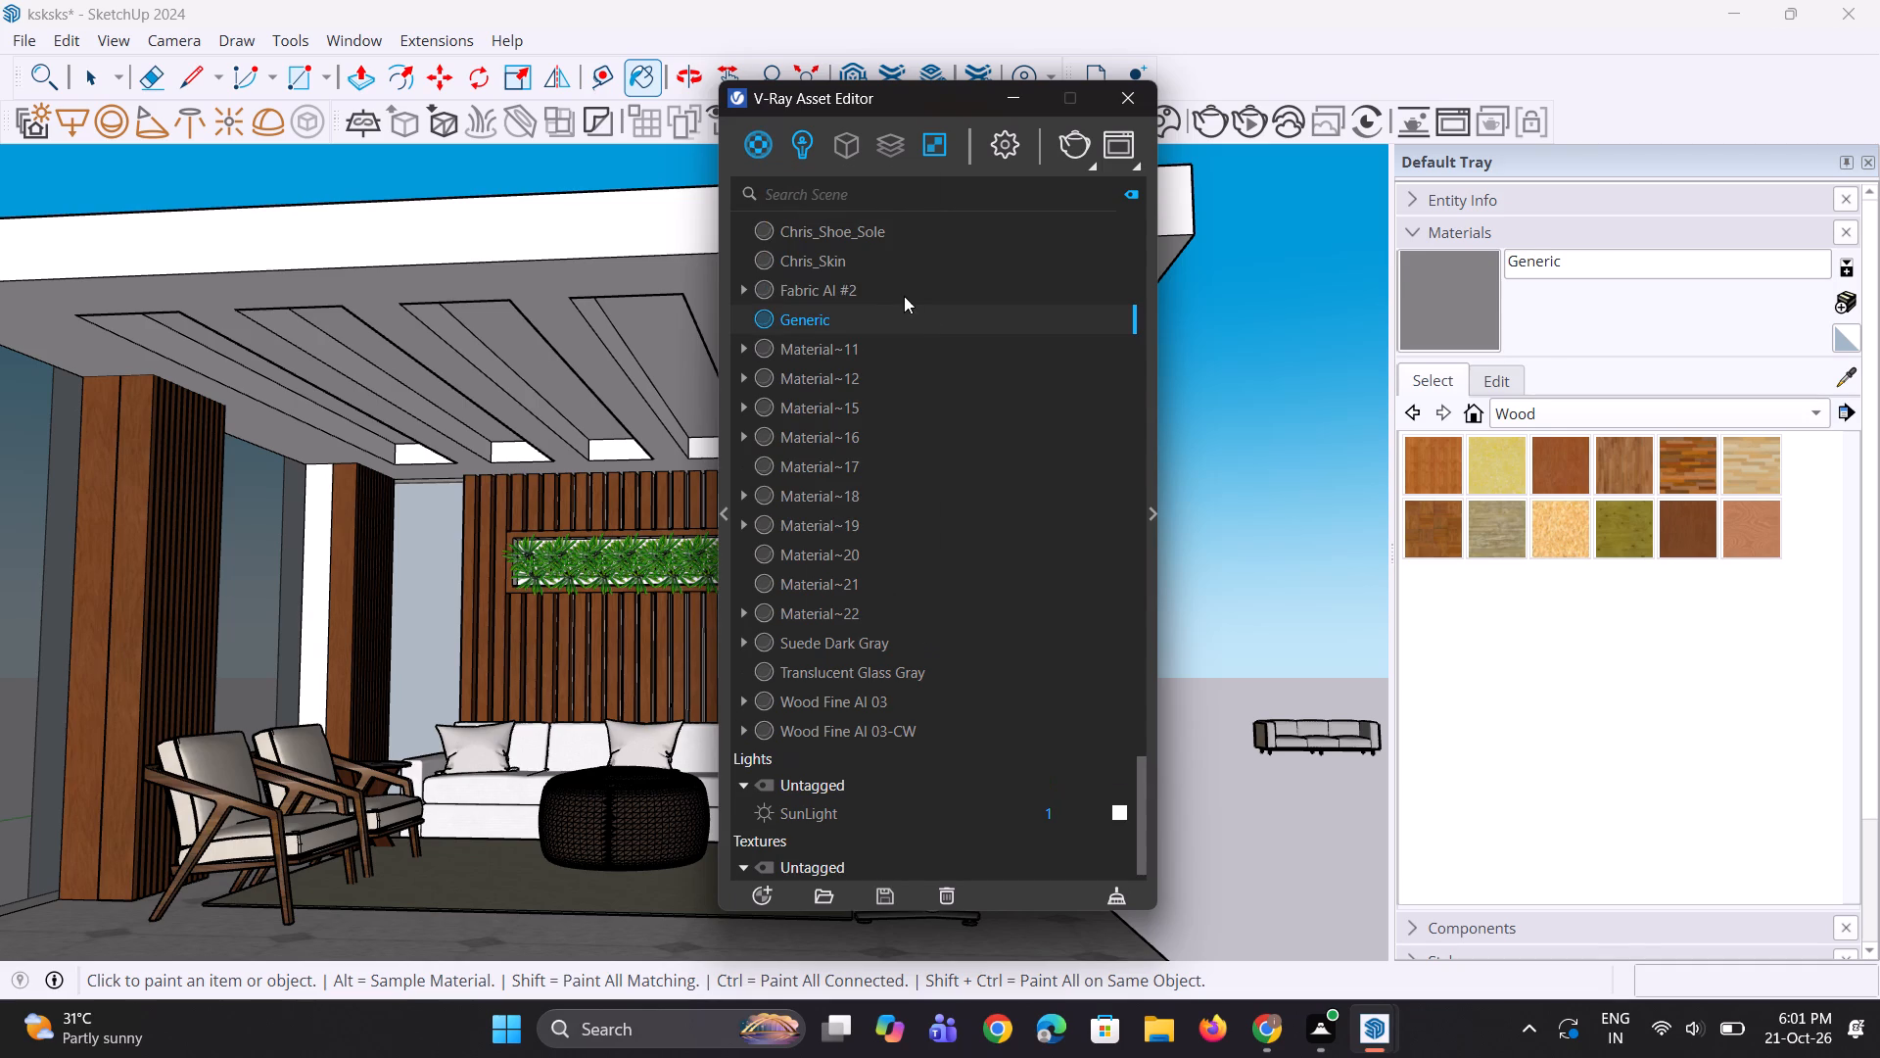
Set the Generic material's diffuse colour to a pale blue-white with RGB 0.839, 0.898, 0.968.
click(1150, 526)
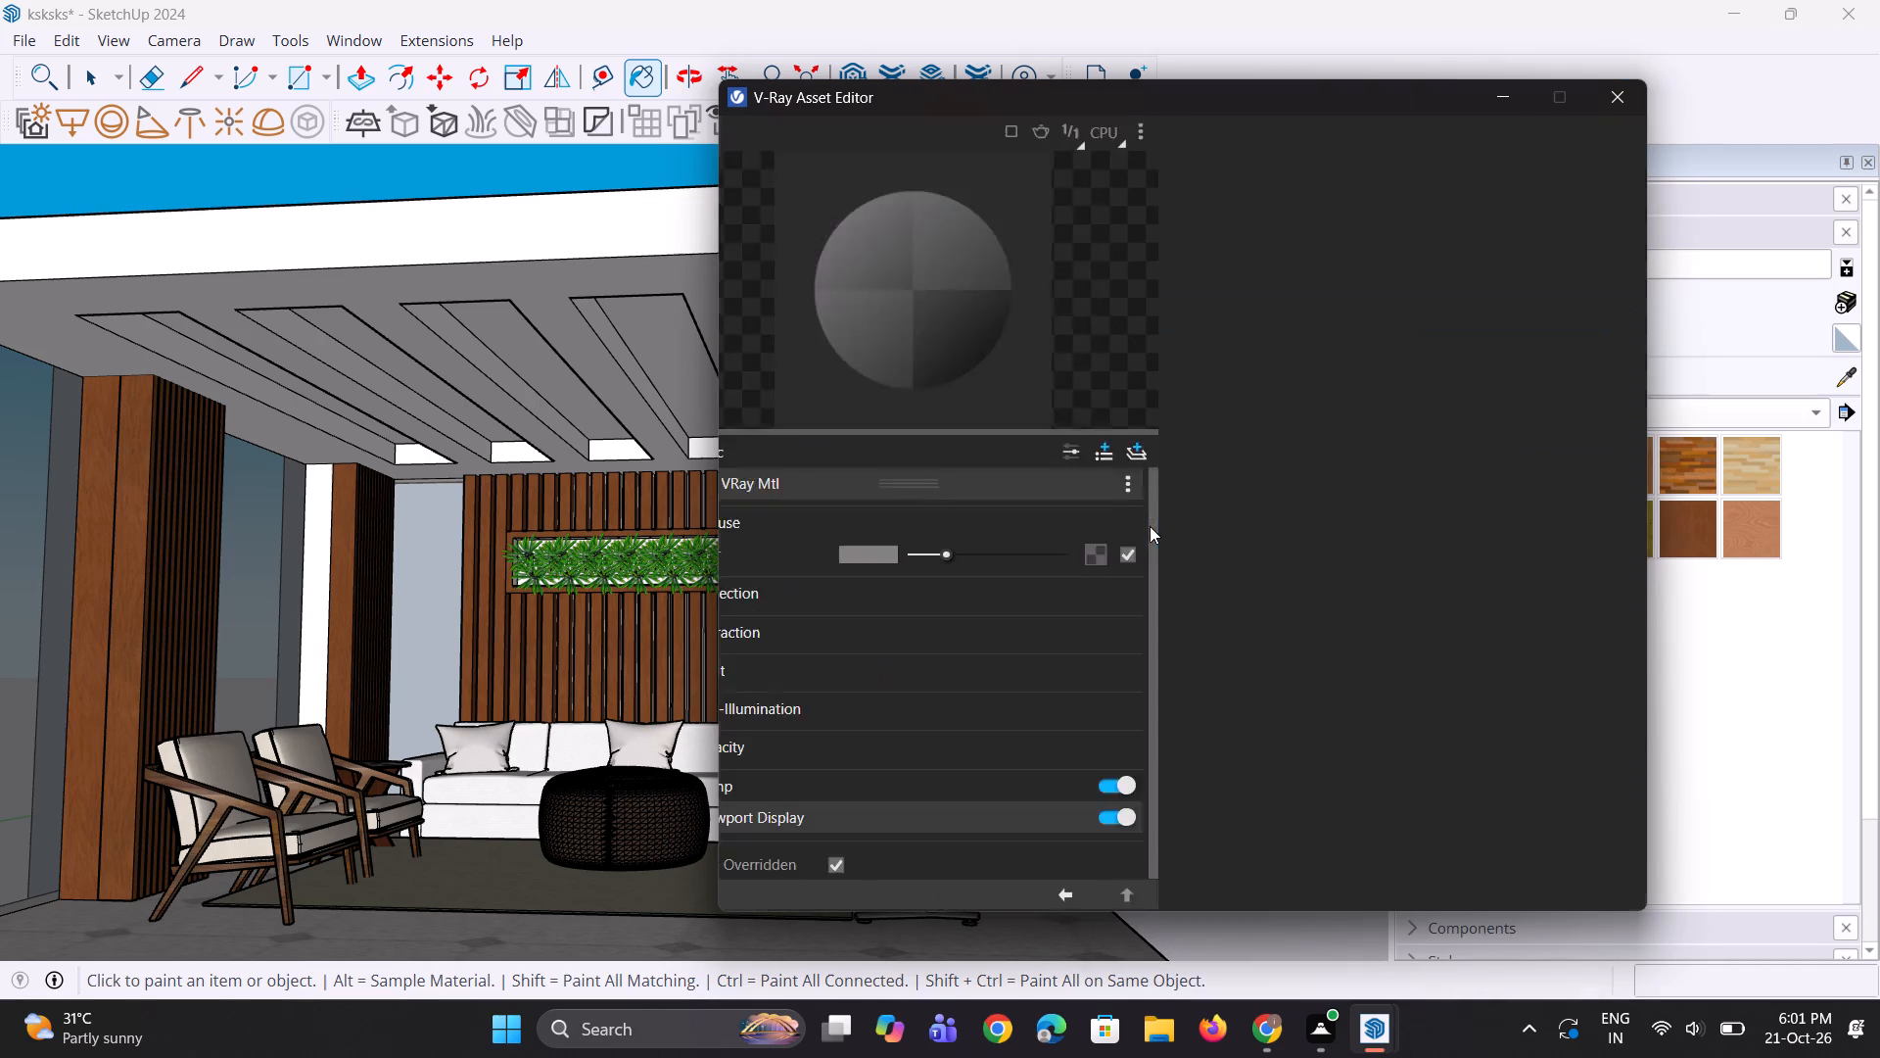
click(1361, 556)
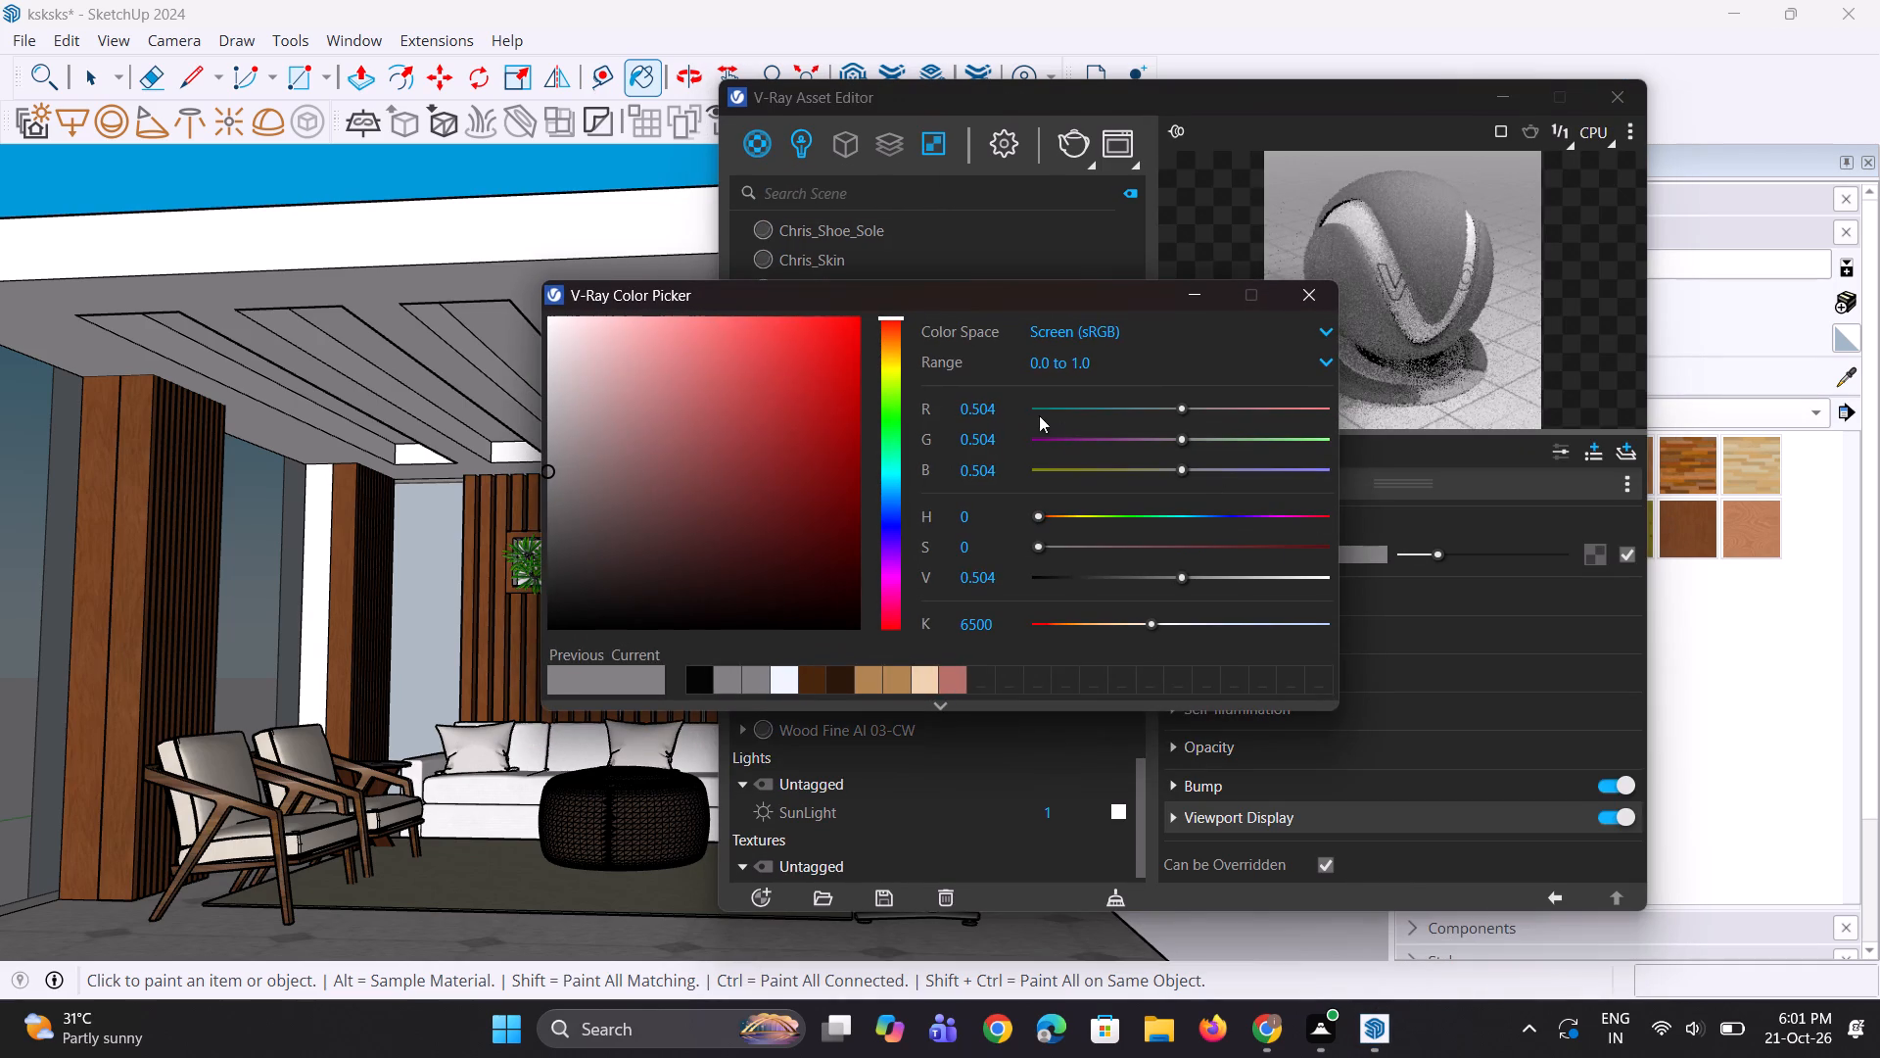
click(890, 502)
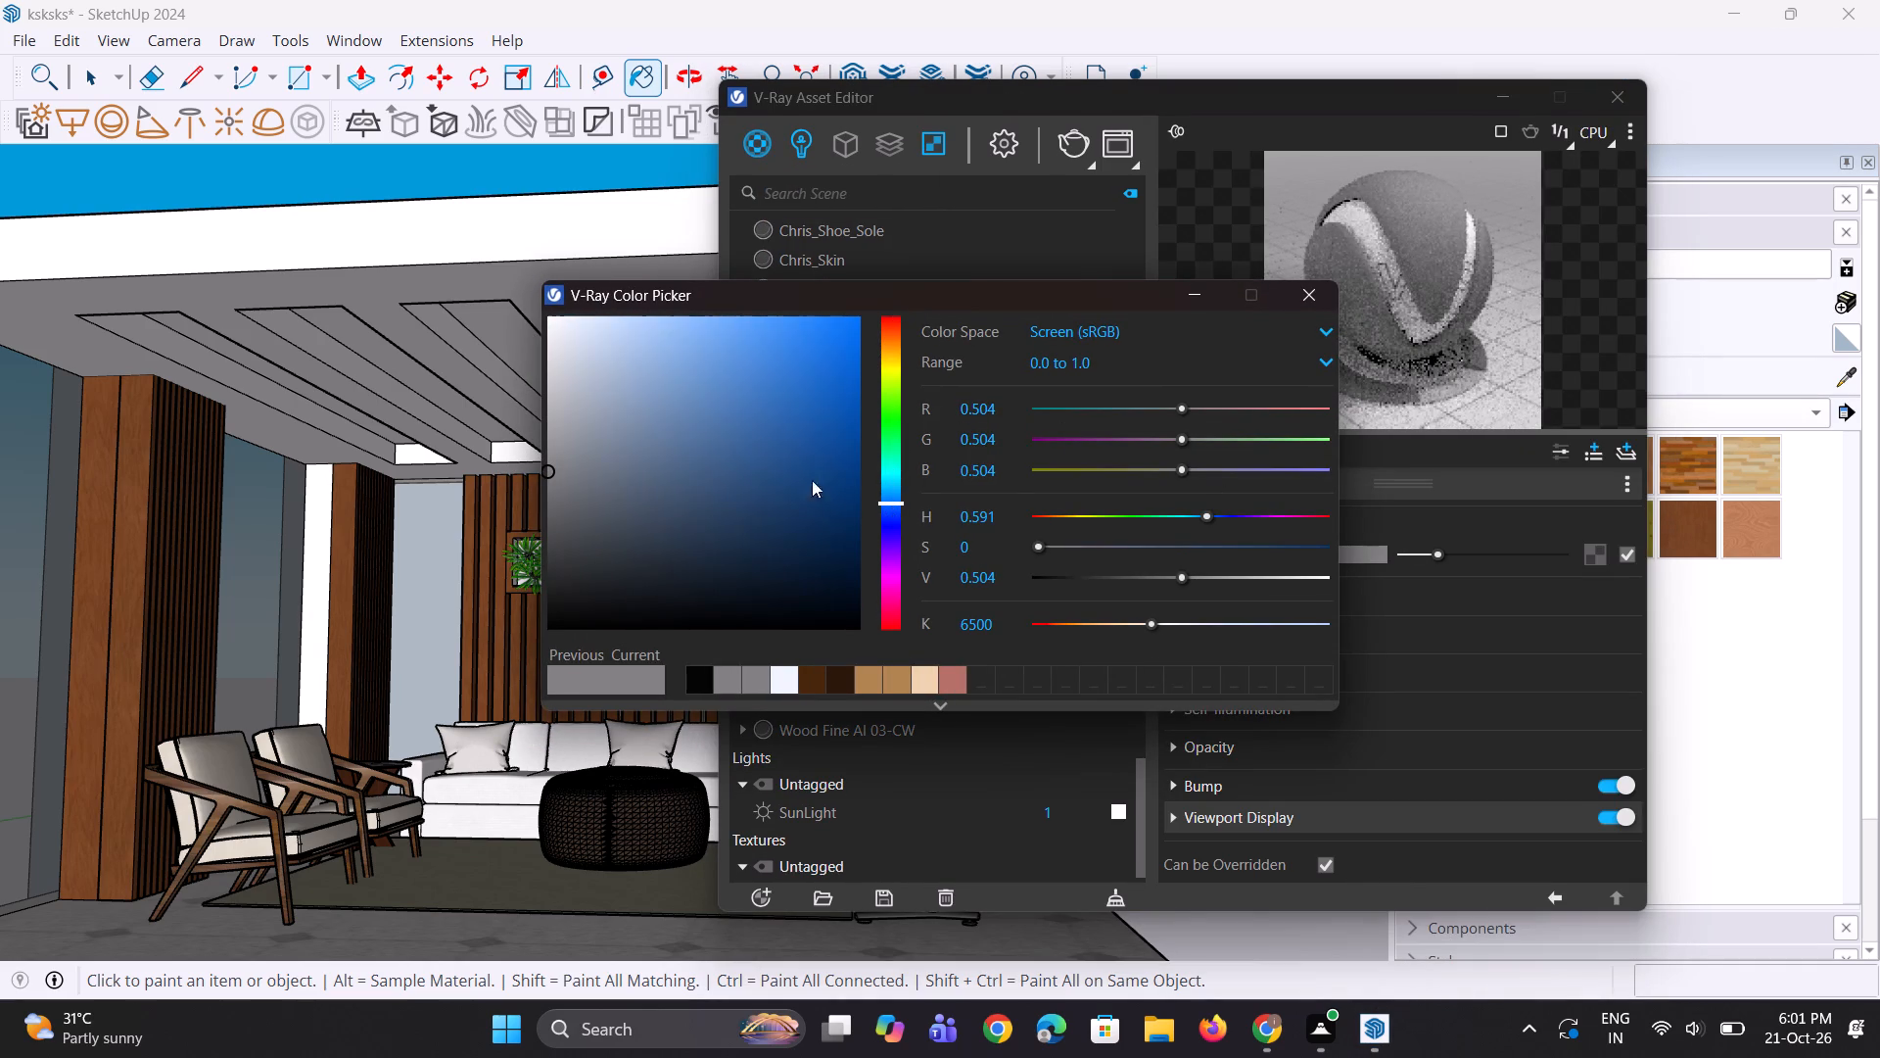
click(574, 336)
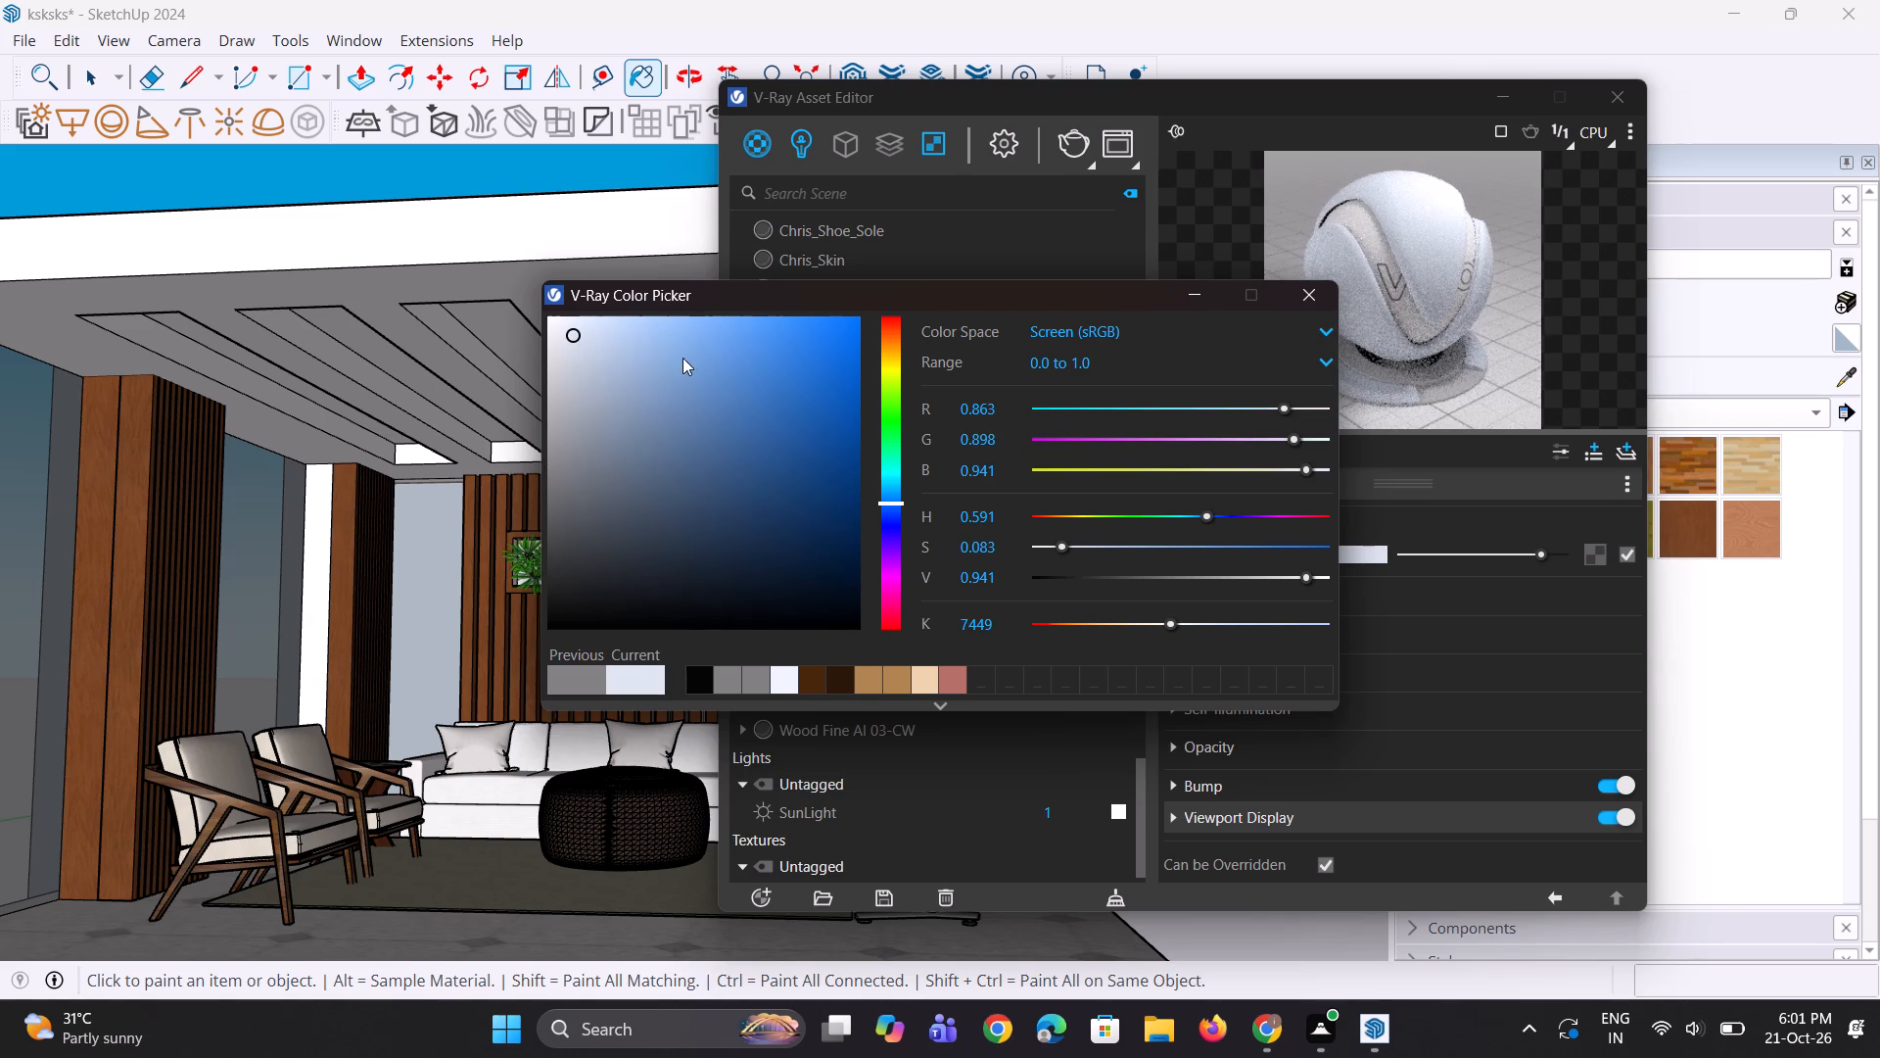
click(589, 327)
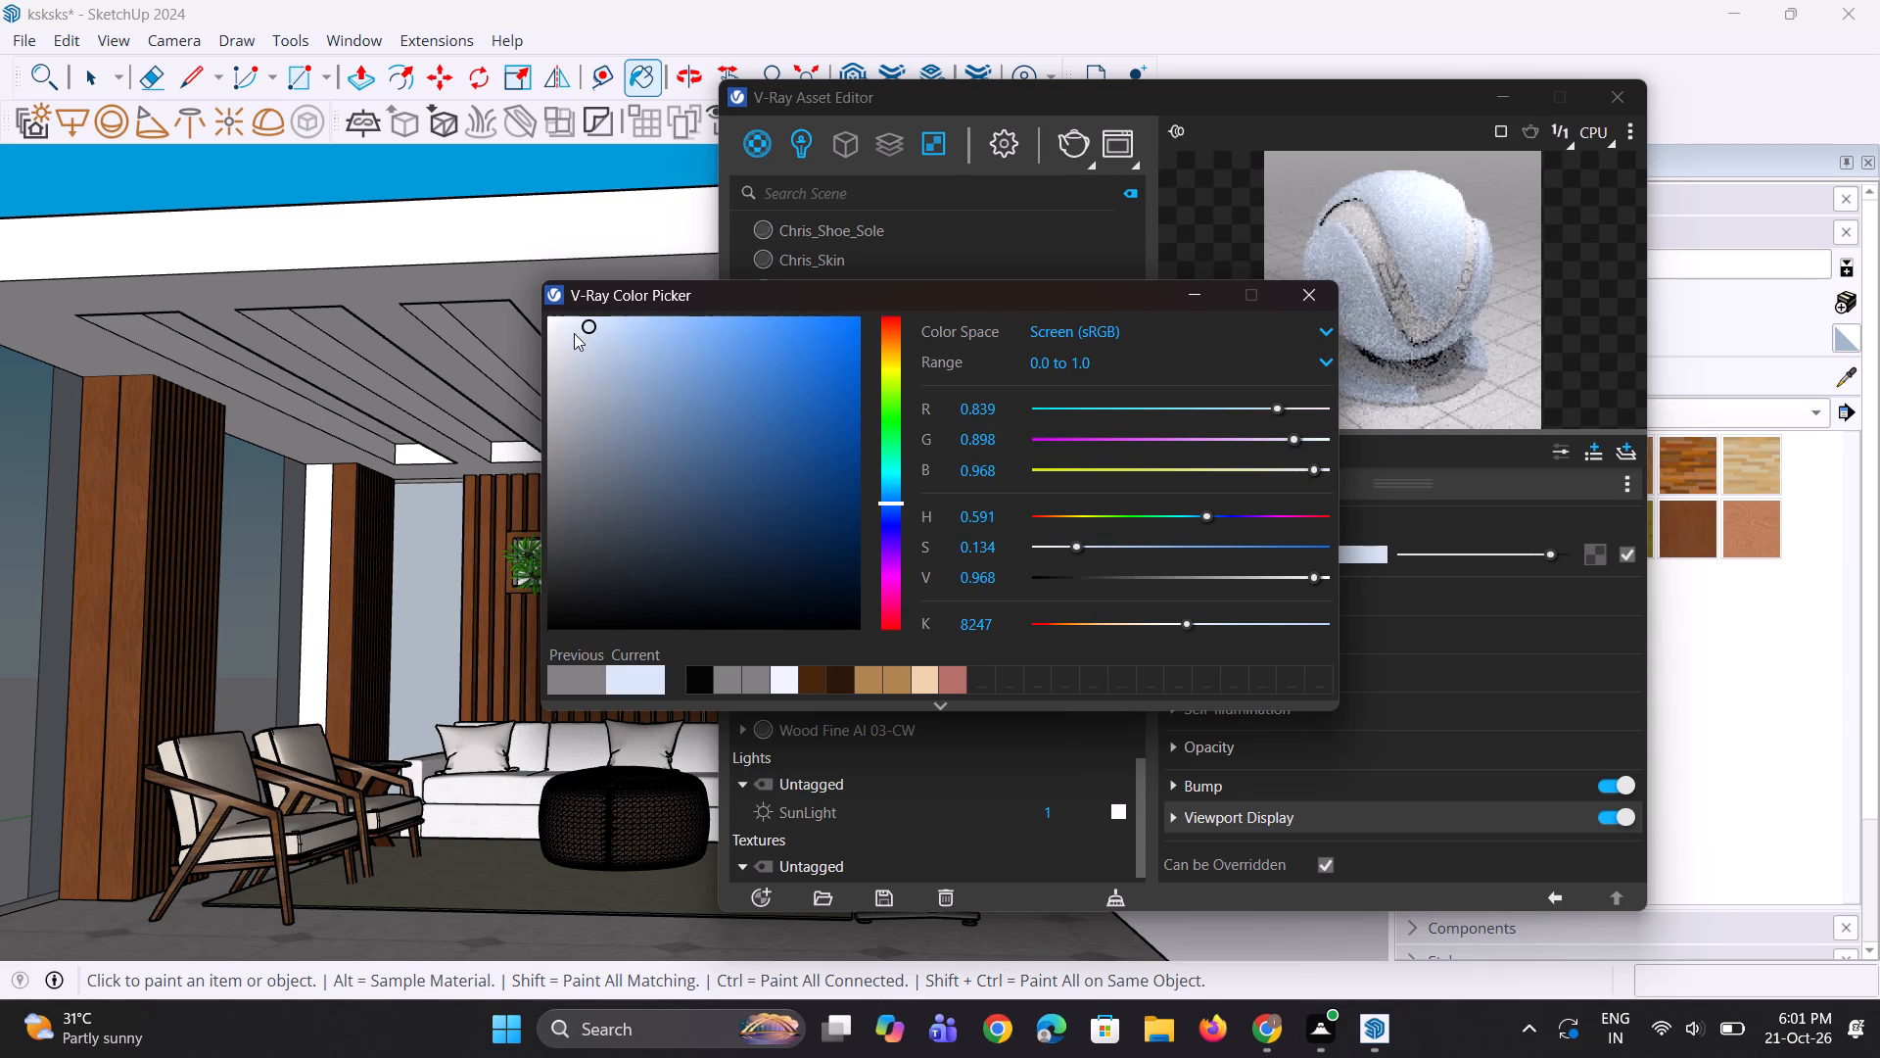
click(1188, 291)
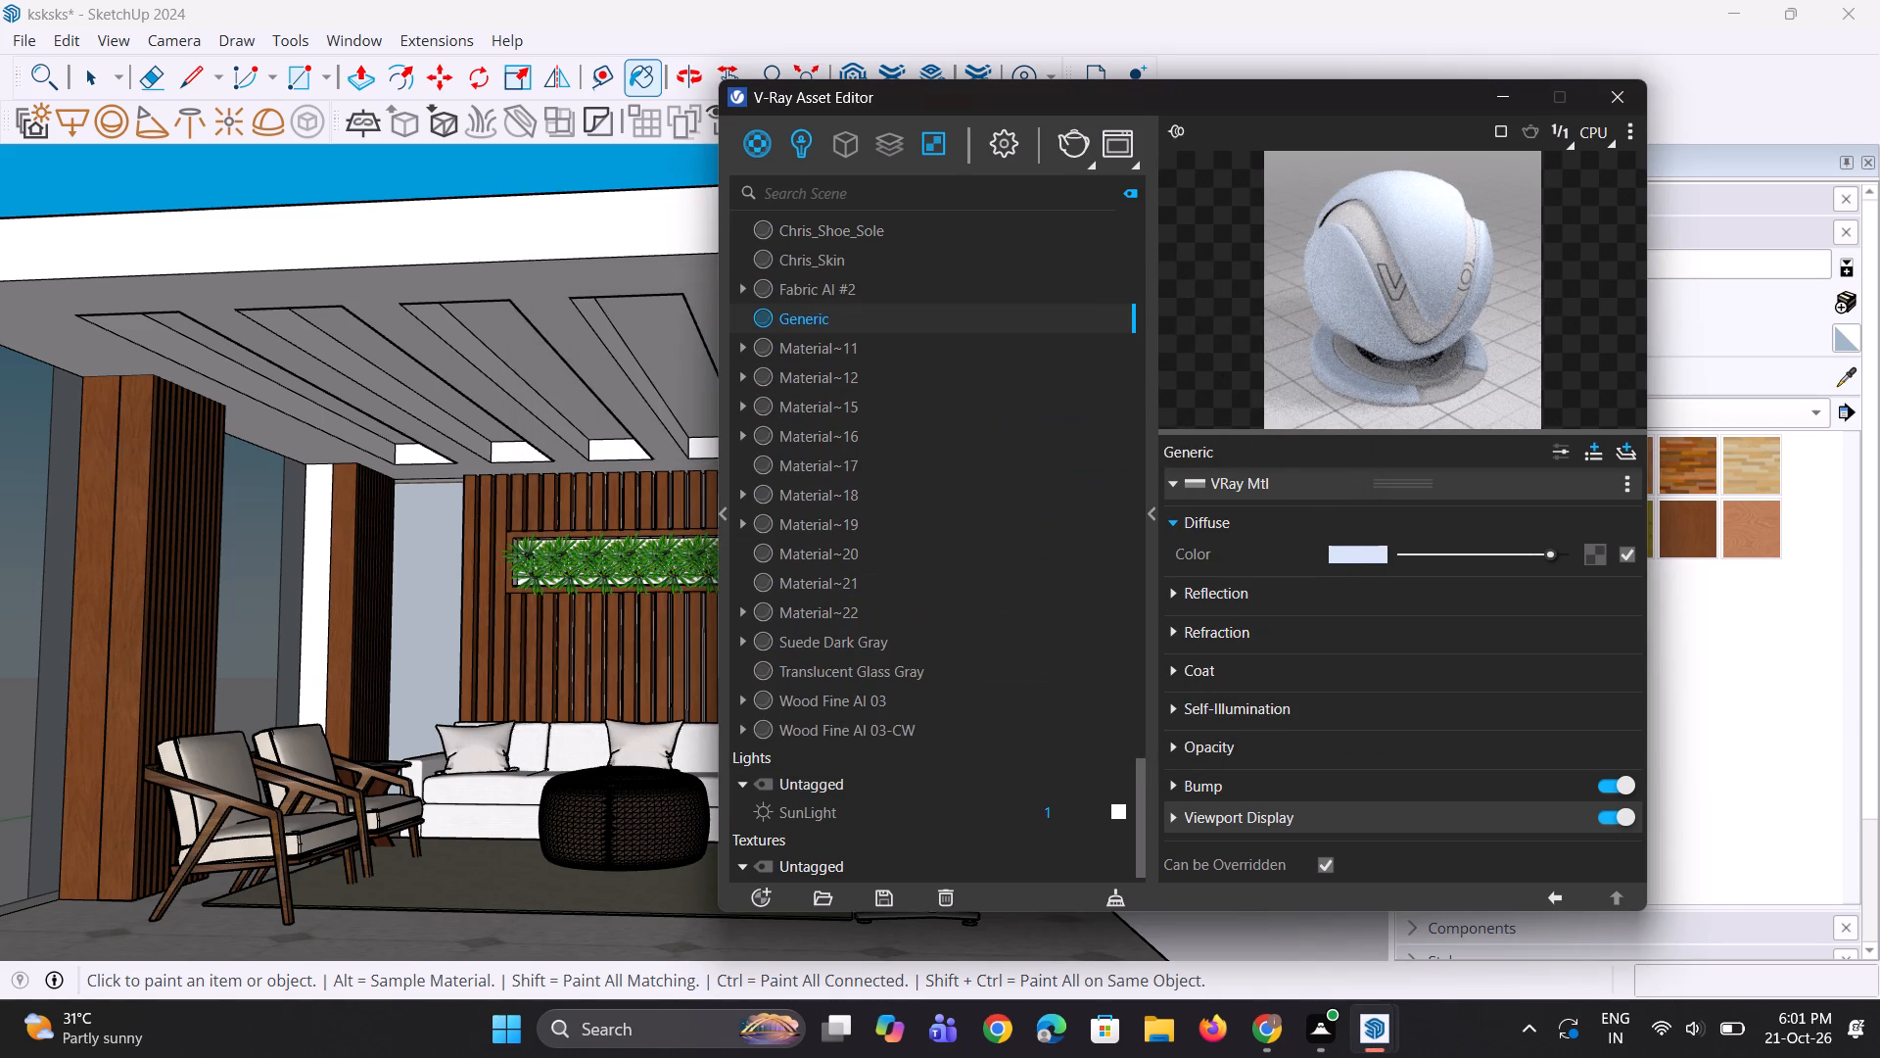
Give the Generic material a mid-grey reflection colour and a reflection glossiness of 0.956, and put the editor away.
click(1348, 572)
click(1368, 598)
drag(1413, 624, 1438, 629)
drag(1364, 649, 1328, 650)
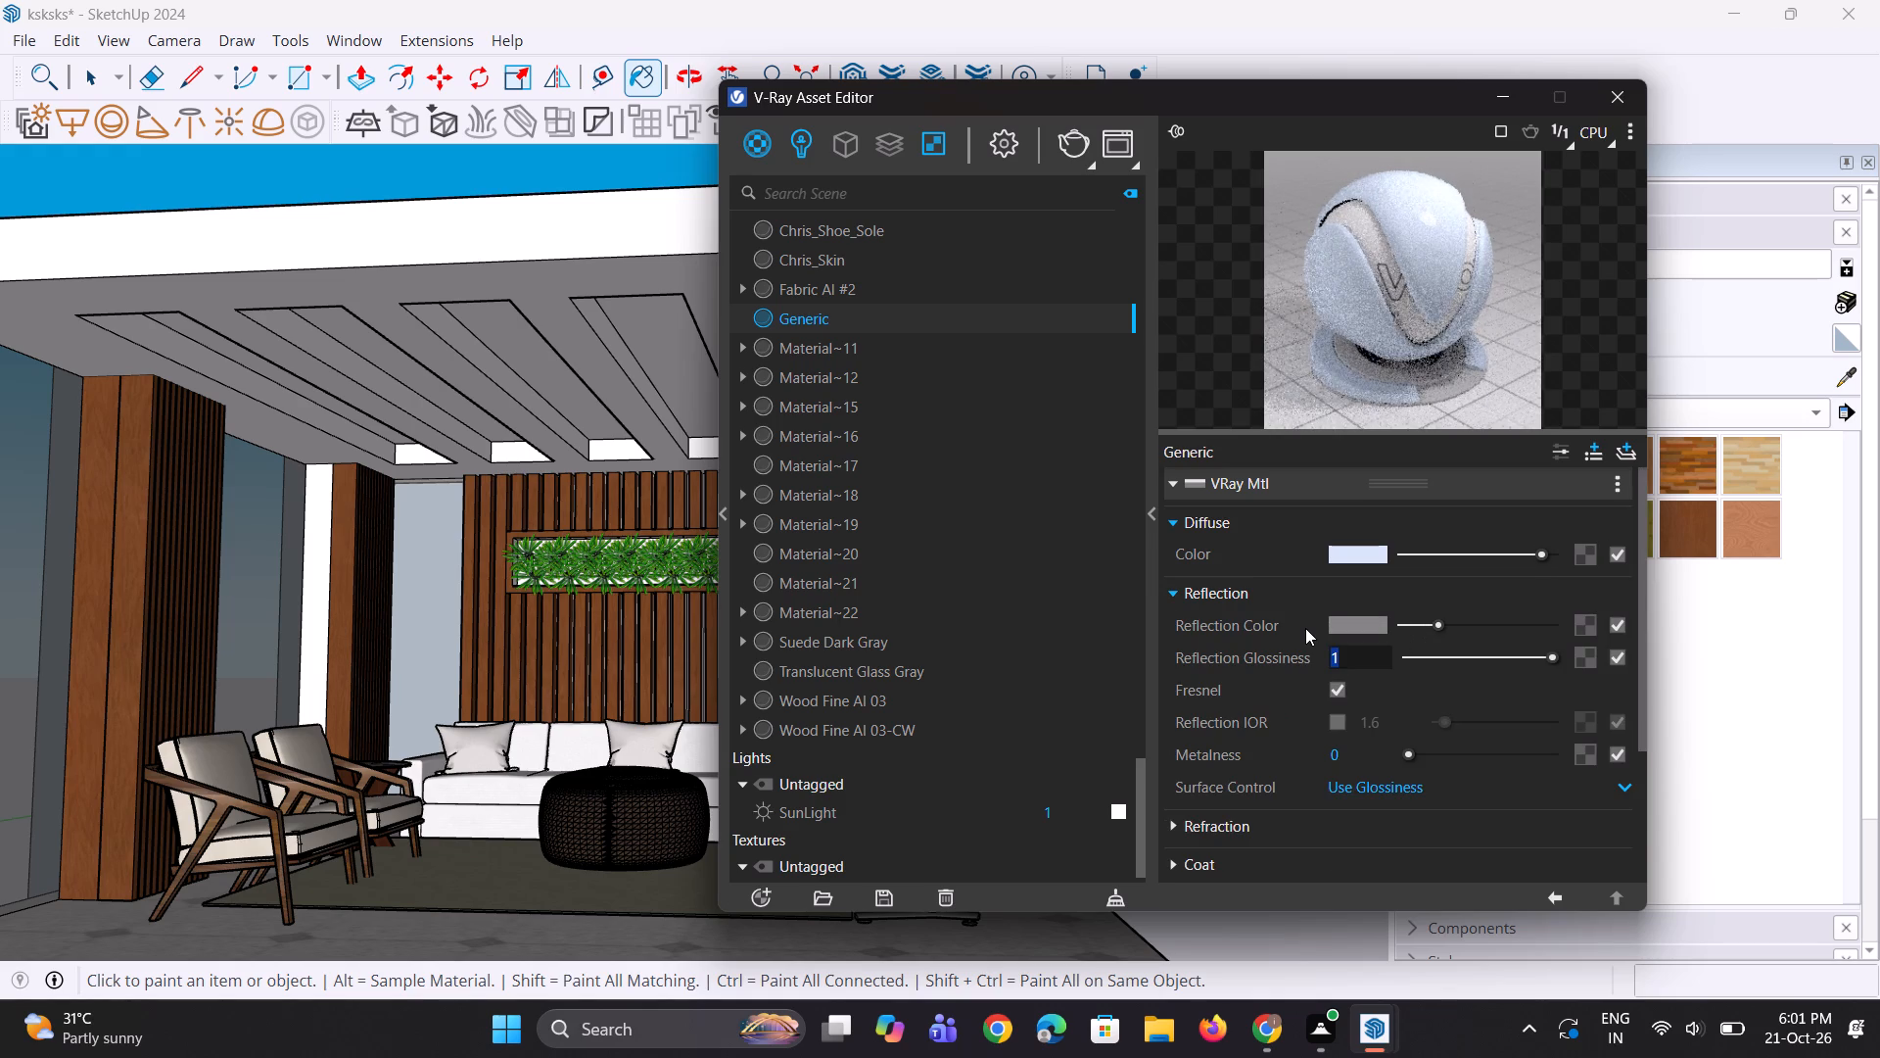
text(0.956)
key(Return)
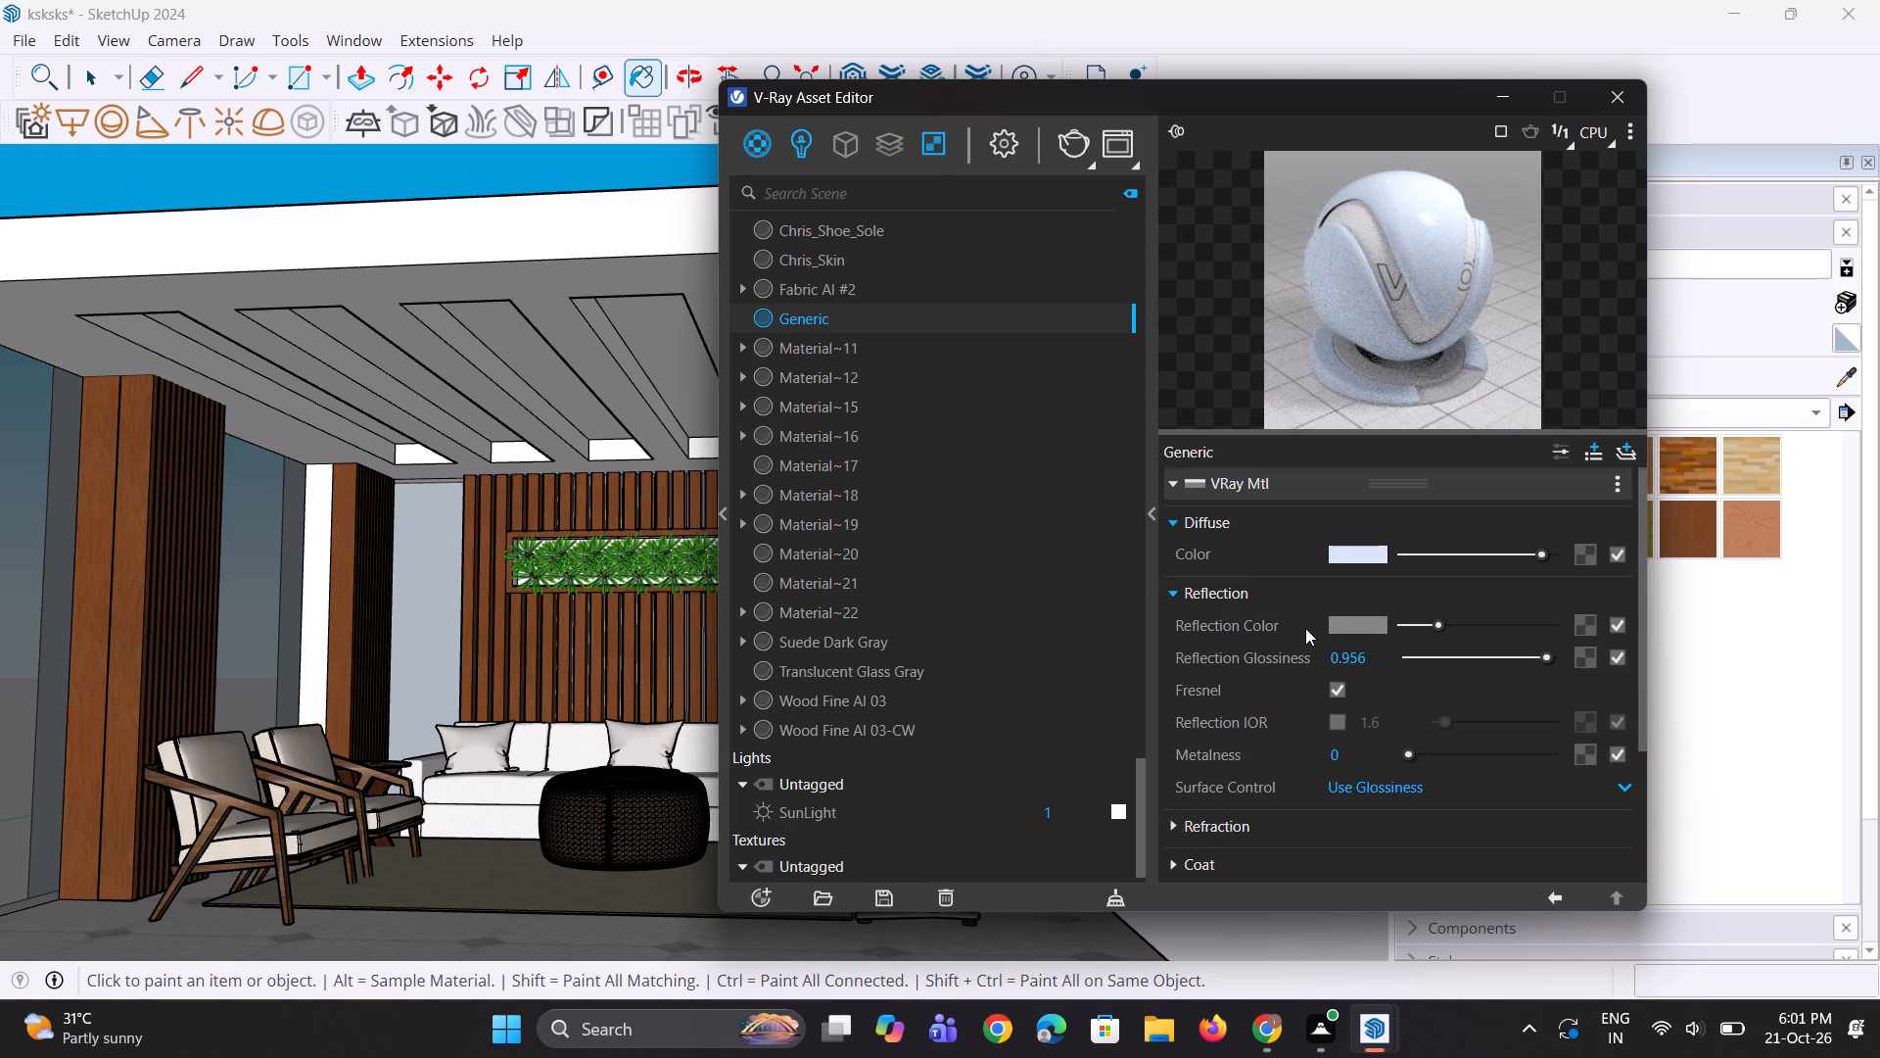
click(1404, 208)
click(1404, 220)
click(1512, 102)
Paint the ceiling's underside around the recessed strips with the Generic material.
click(1431, 329)
scroll(853, 383, up, 3)
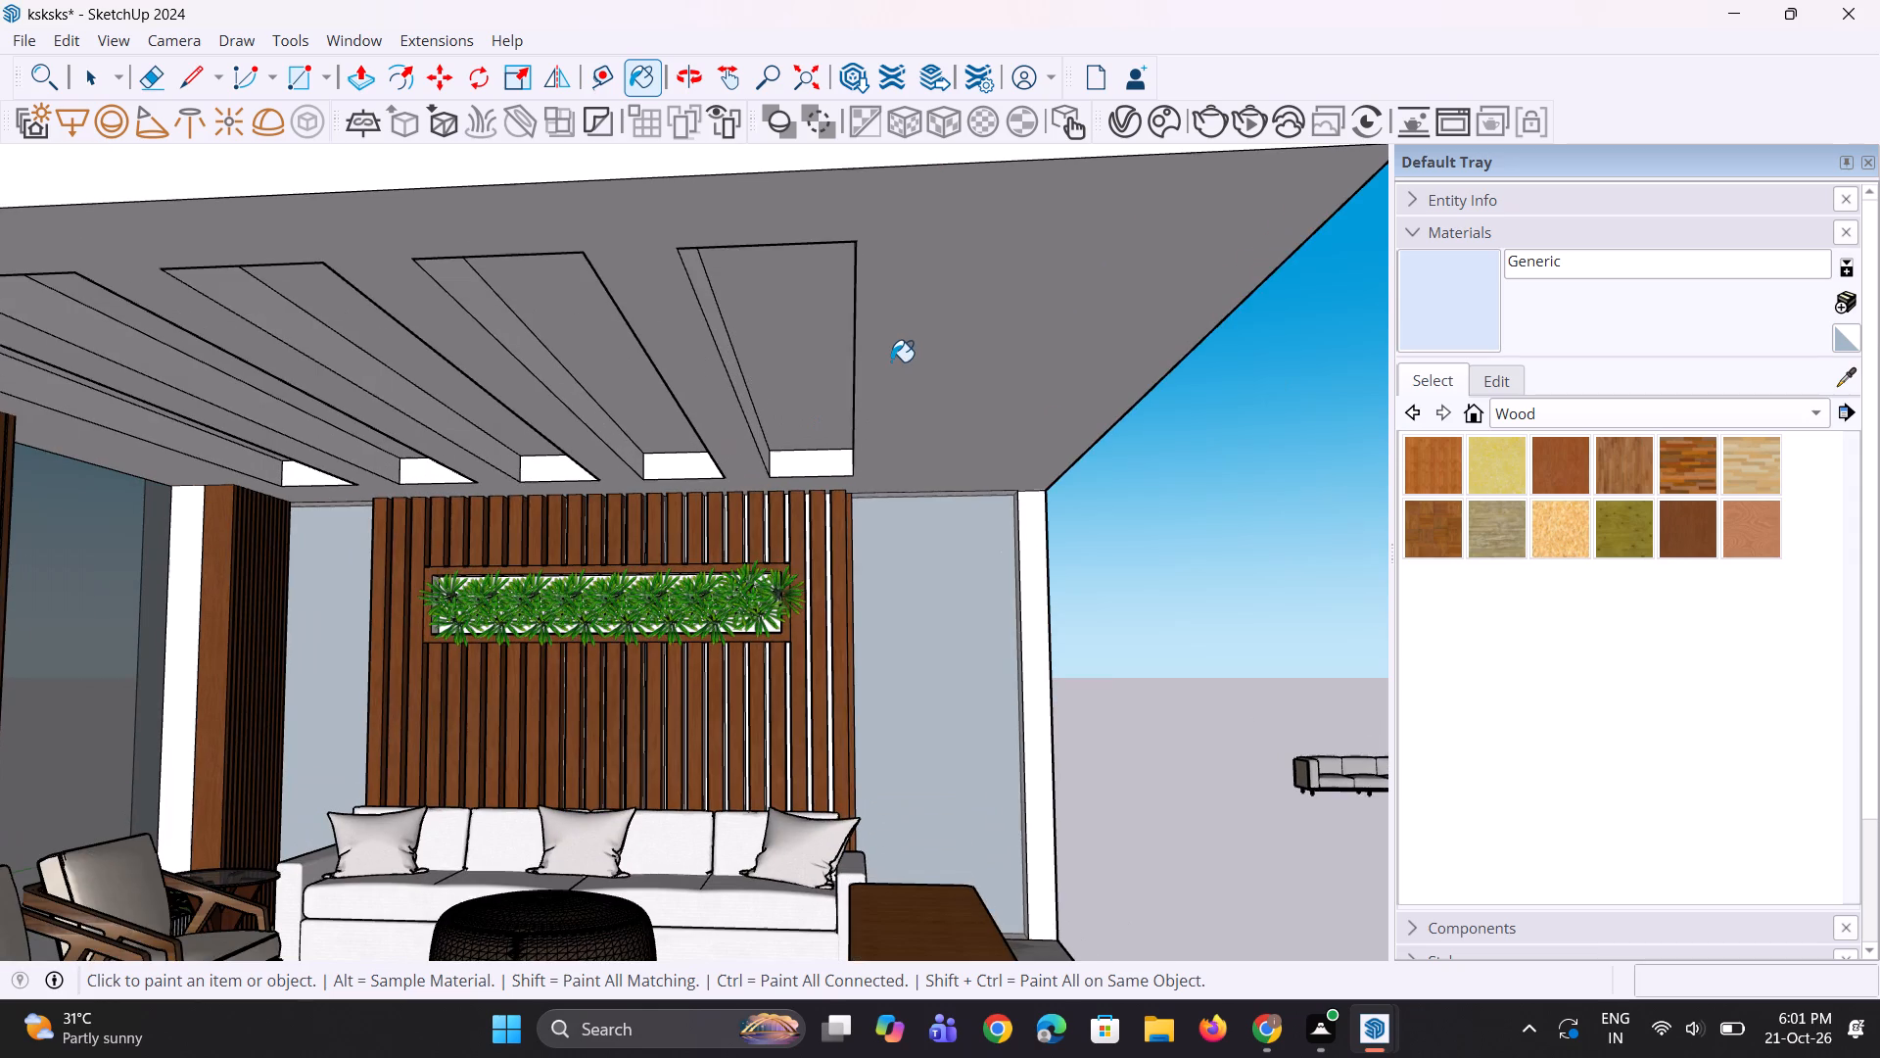
click(891, 361)
scroll(776, 424, up, 1)
scroll(776, 424, down, 9)
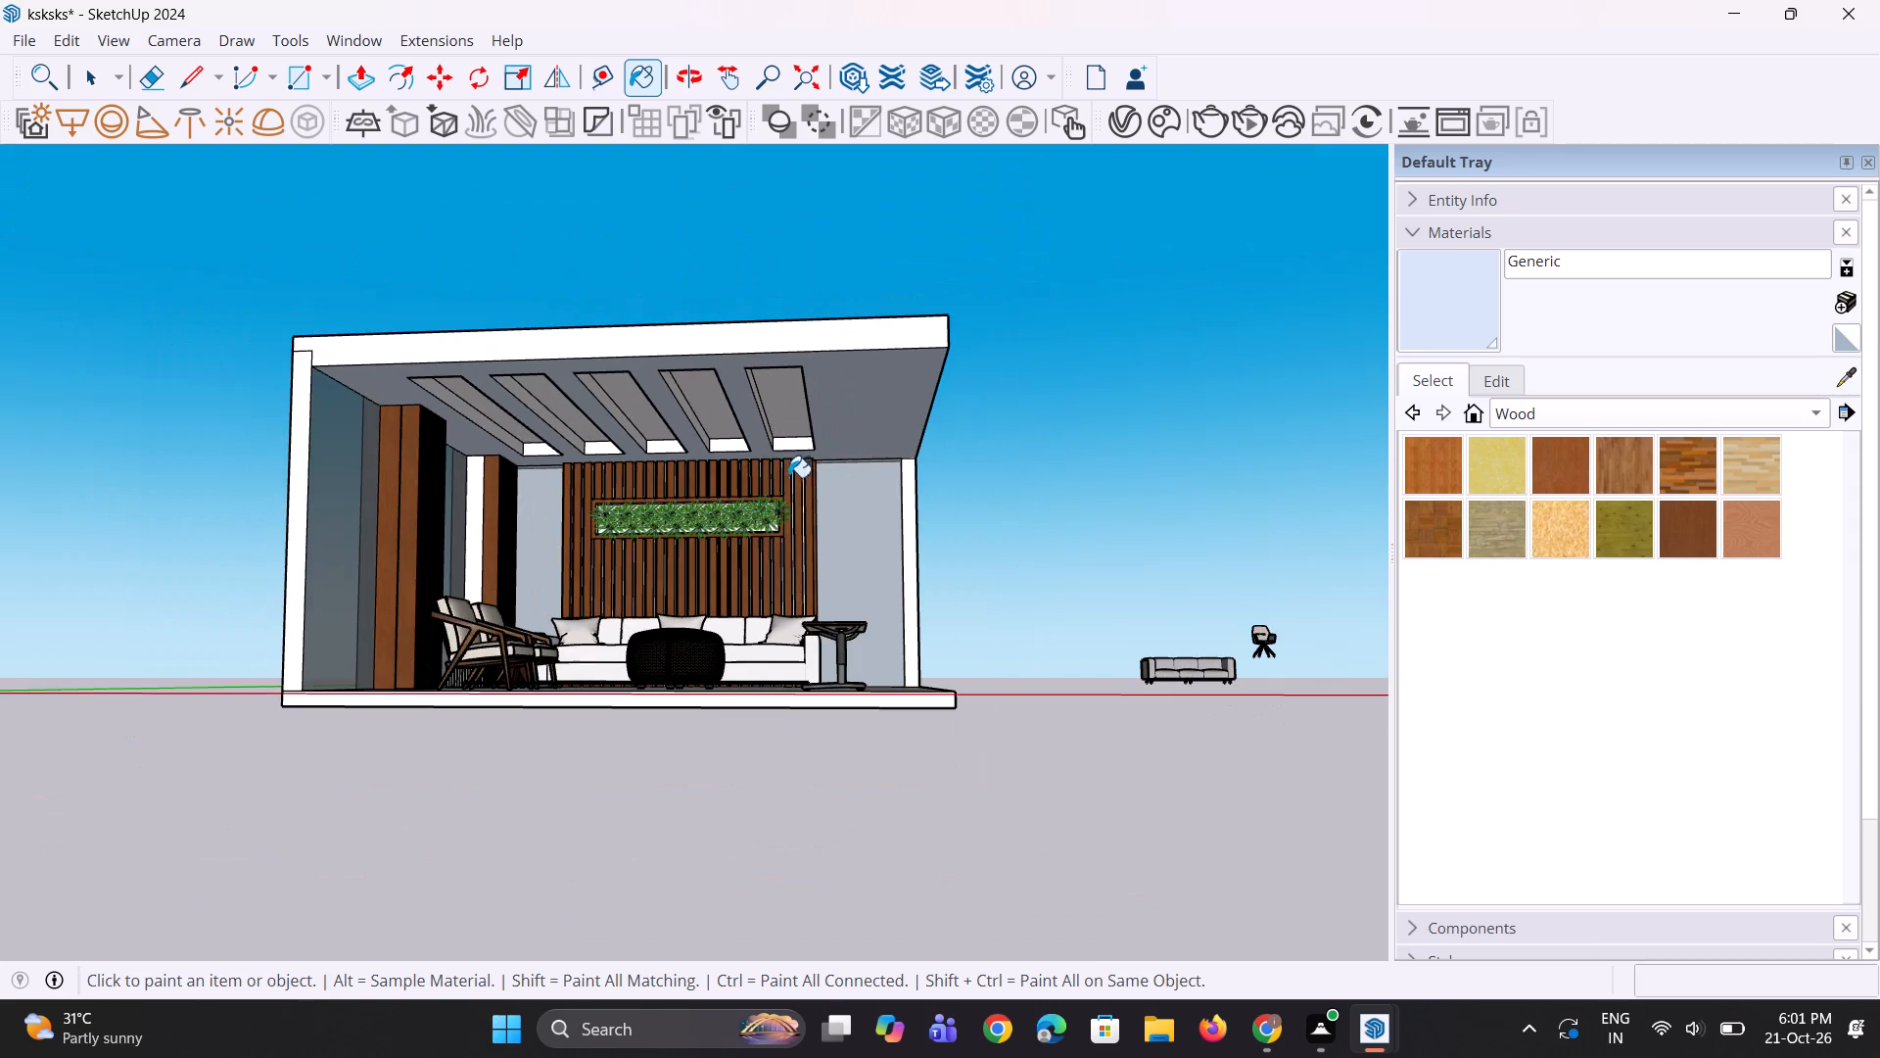
scroll(510, 526, up, 8)
scroll(464, 544, down, 4)
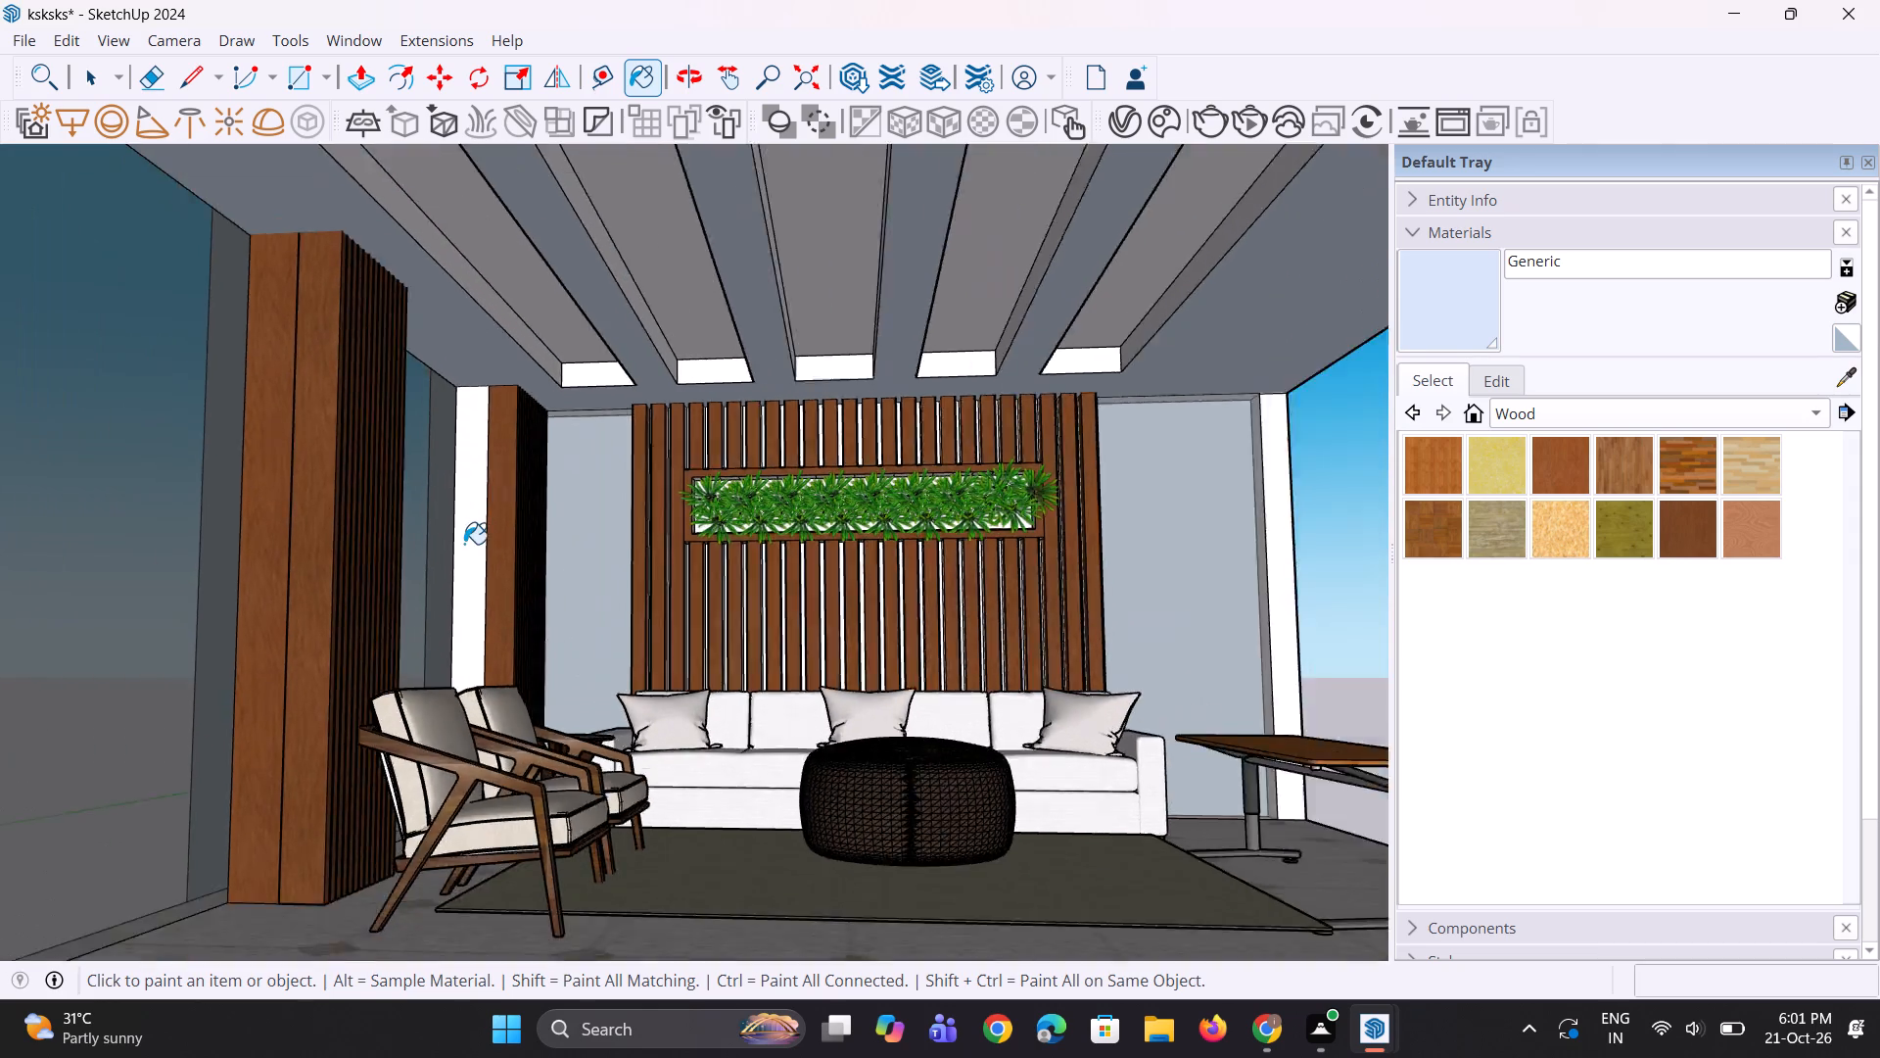
scroll(464, 544, down, 2)
scroll(622, 590, down, 5)
Paint the front and end faces of the roof slab and the front edge of the glazed side wall with Generic.
middle_drag(636, 580, 488, 450)
scroll(317, 369, up, 6)
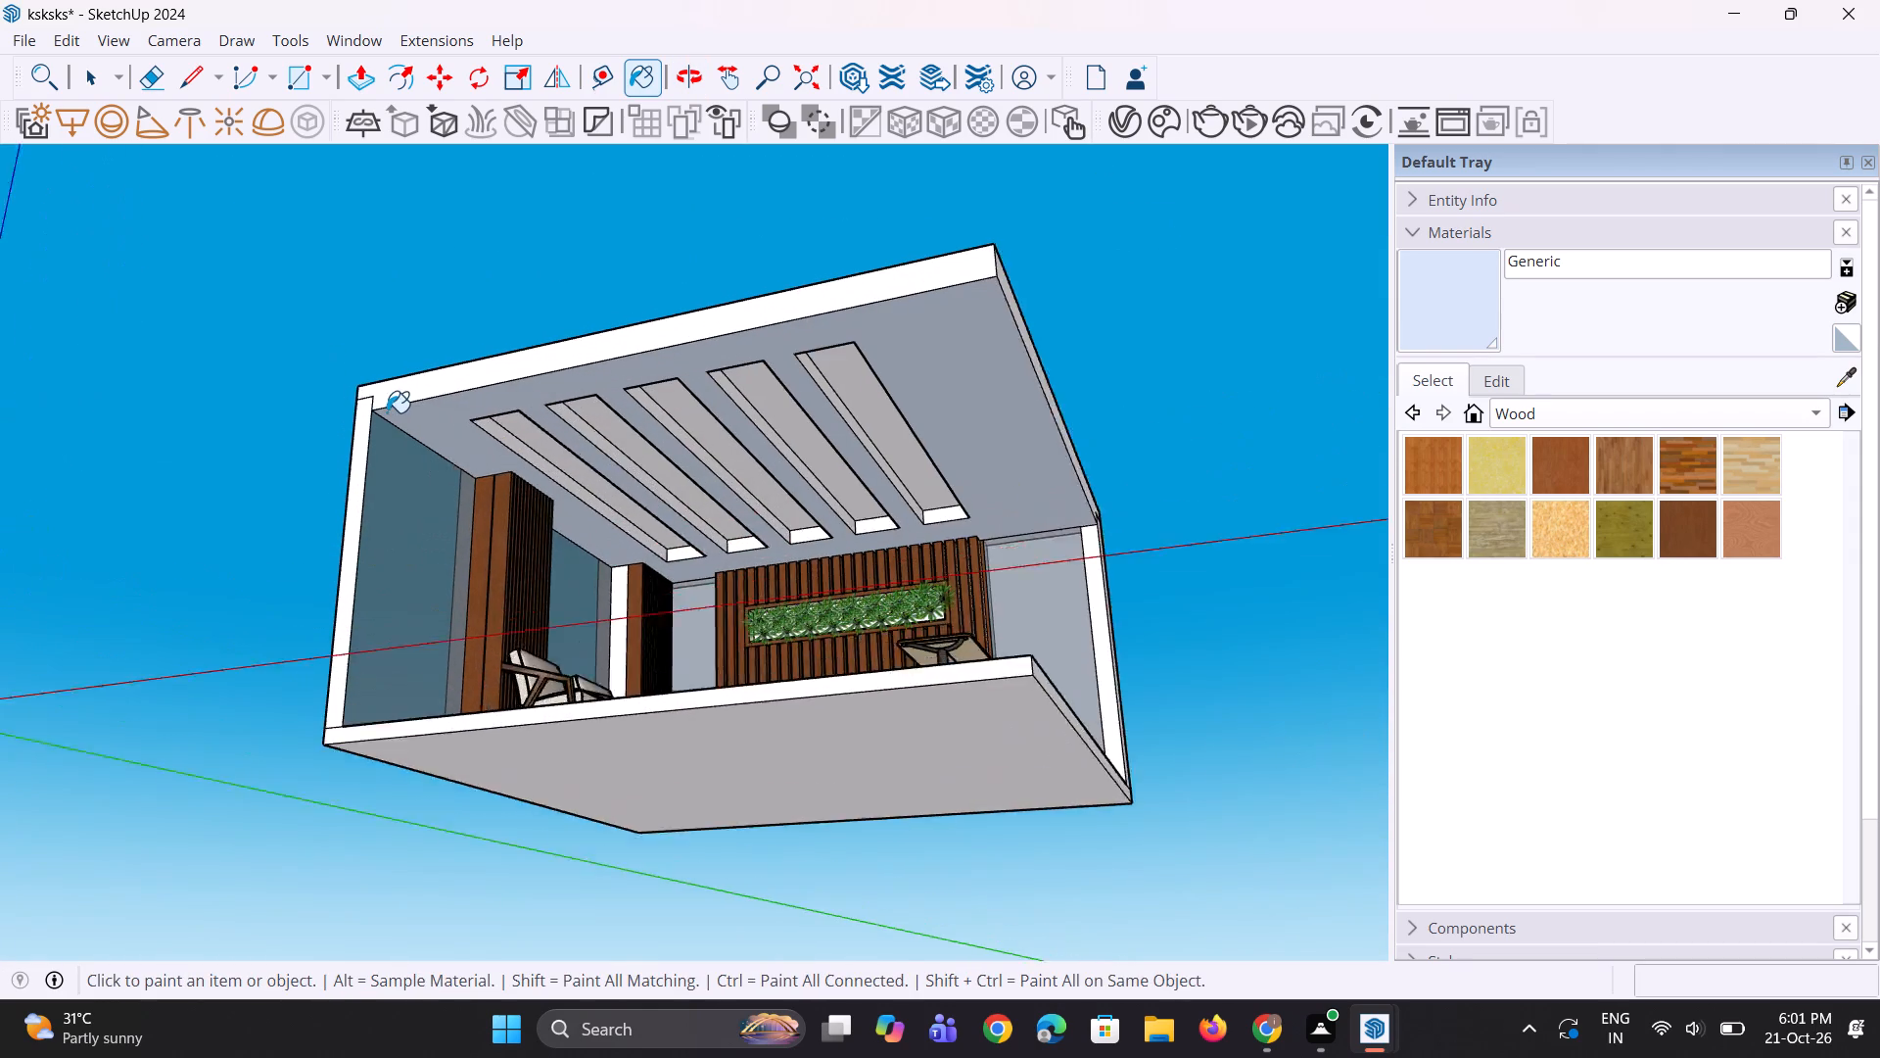
scroll(387, 412, up, 1)
click(433, 393)
click(357, 436)
scroll(414, 495, down, 5)
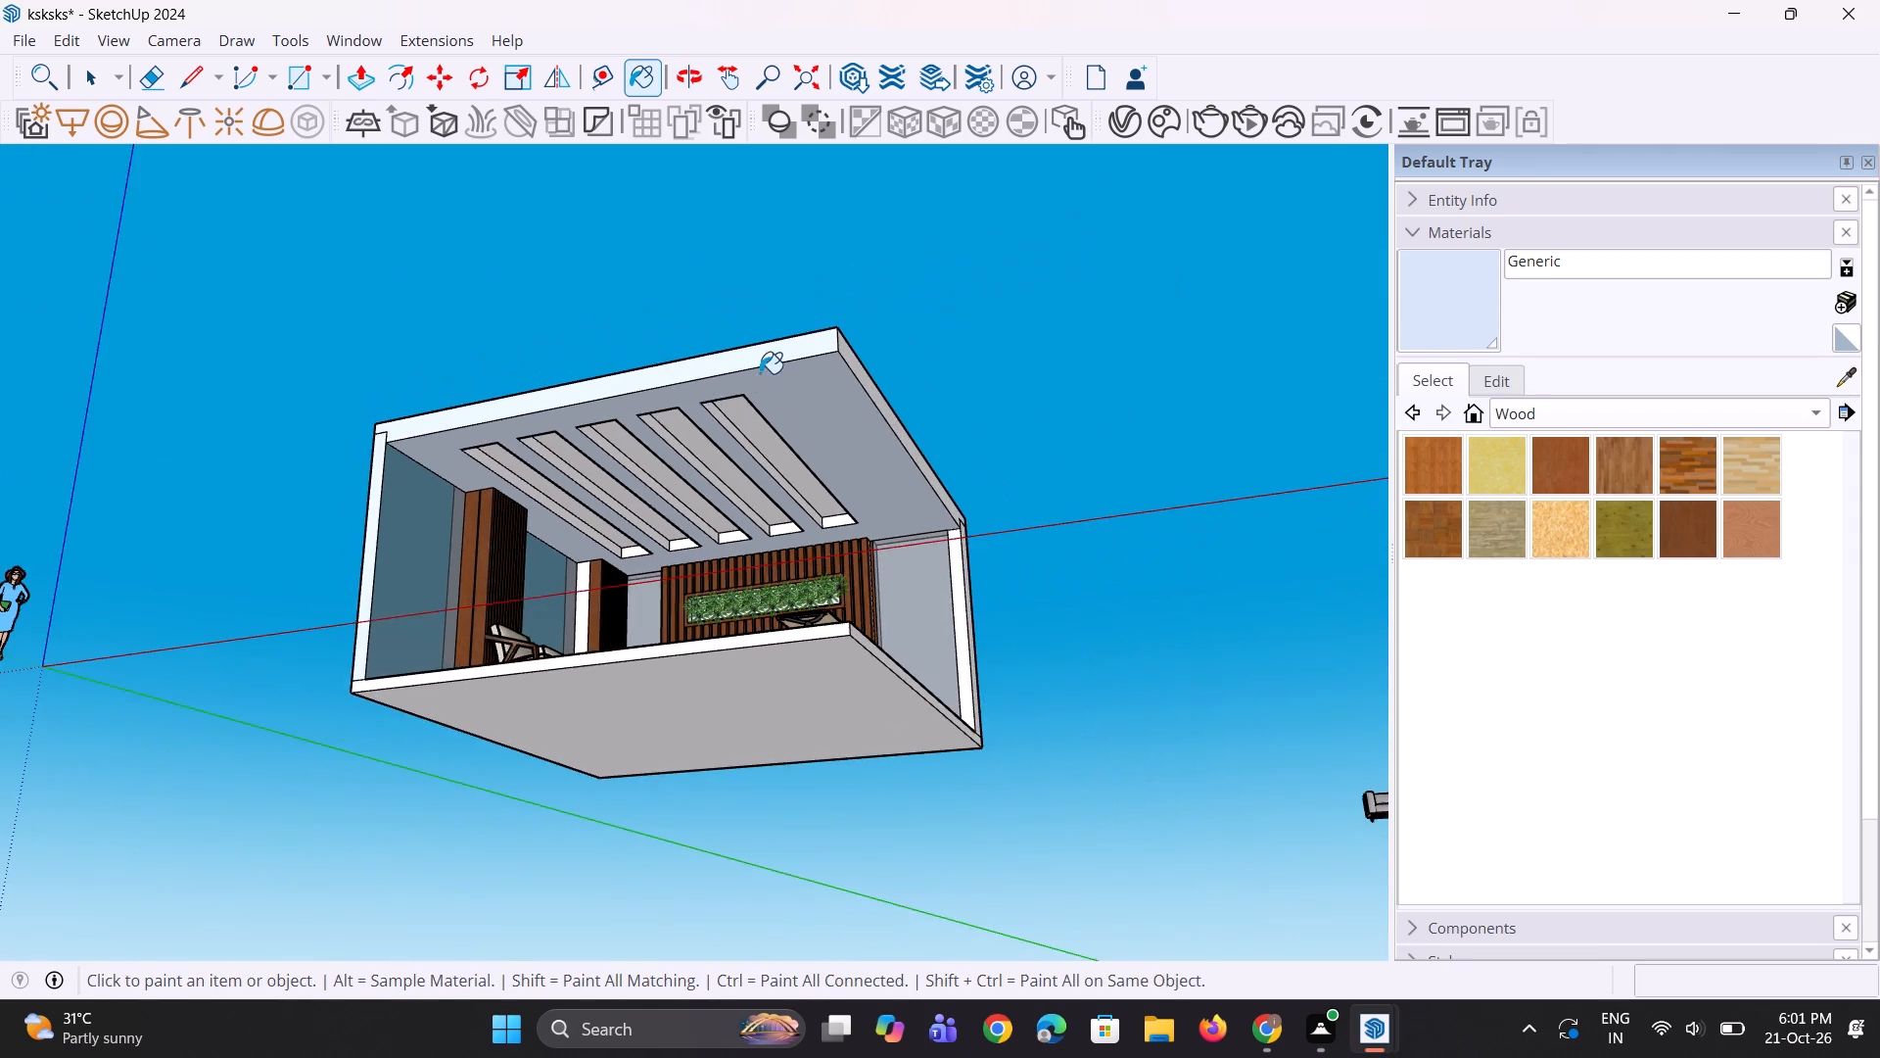
middle_drag(760, 373, 799, 586)
click(896, 548)
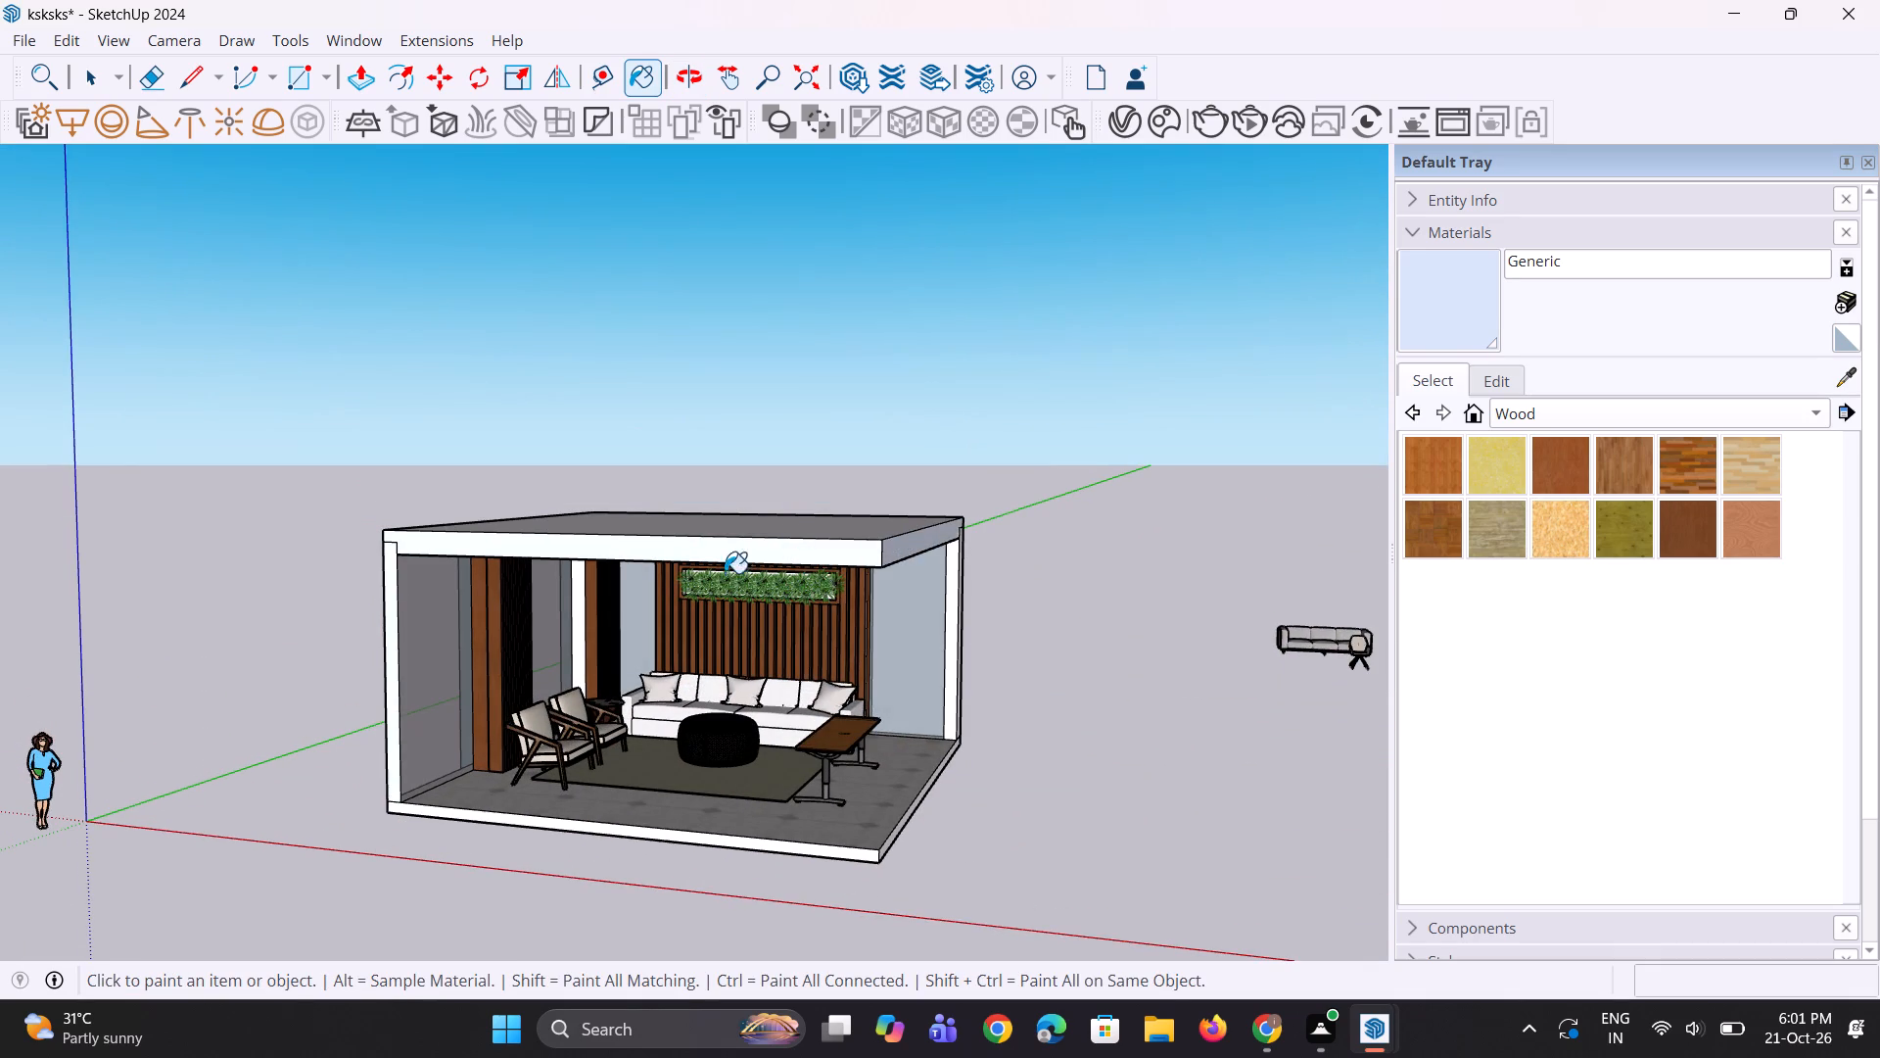
middle_drag(727, 548, 736, 483)
scroll(727, 545, up, 1)
click(763, 473)
Inspect the painted ceiling, slab edges and room from the open front, and the column claddings from outside the glazed side.
scroll(787, 506, up, 3)
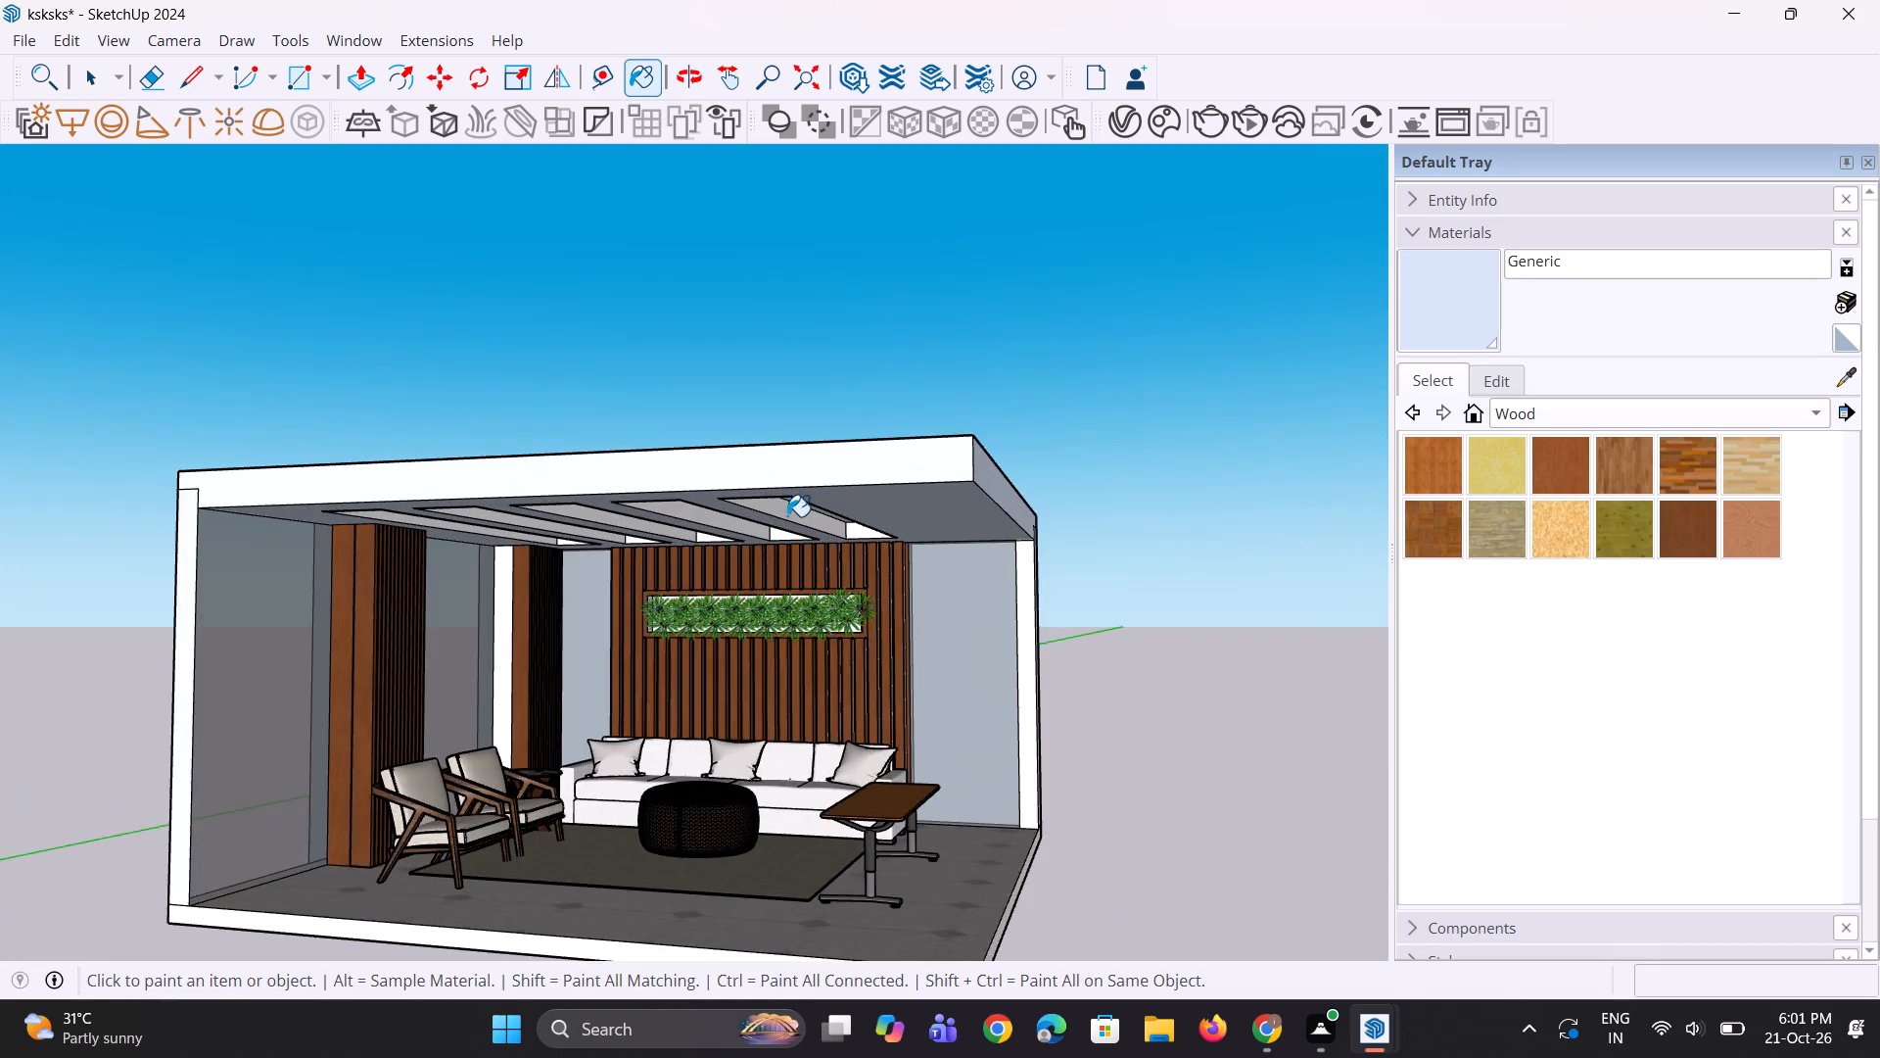
scroll(787, 516, up, 6)
scroll(839, 535, down, 3)
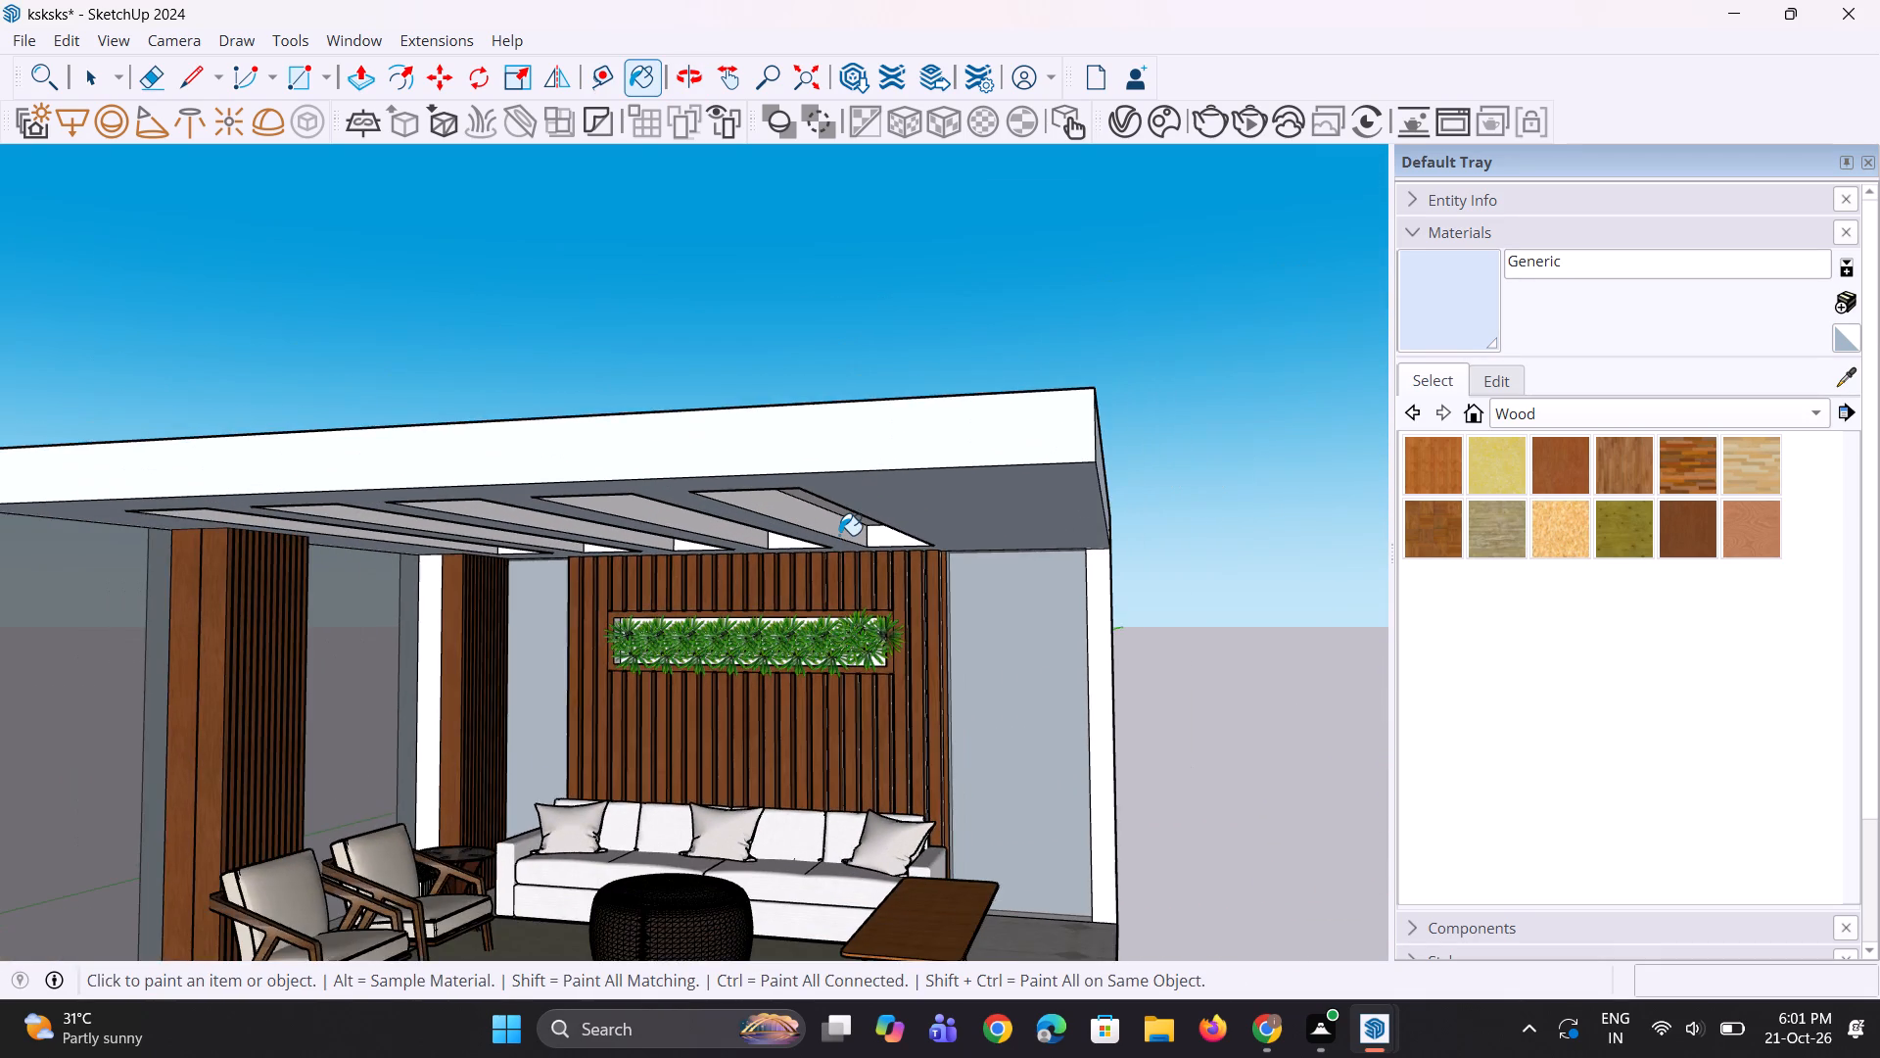
scroll(839, 535, down, 3)
scroll(842, 548, up, 4)
scroll(825, 560, down, 5)
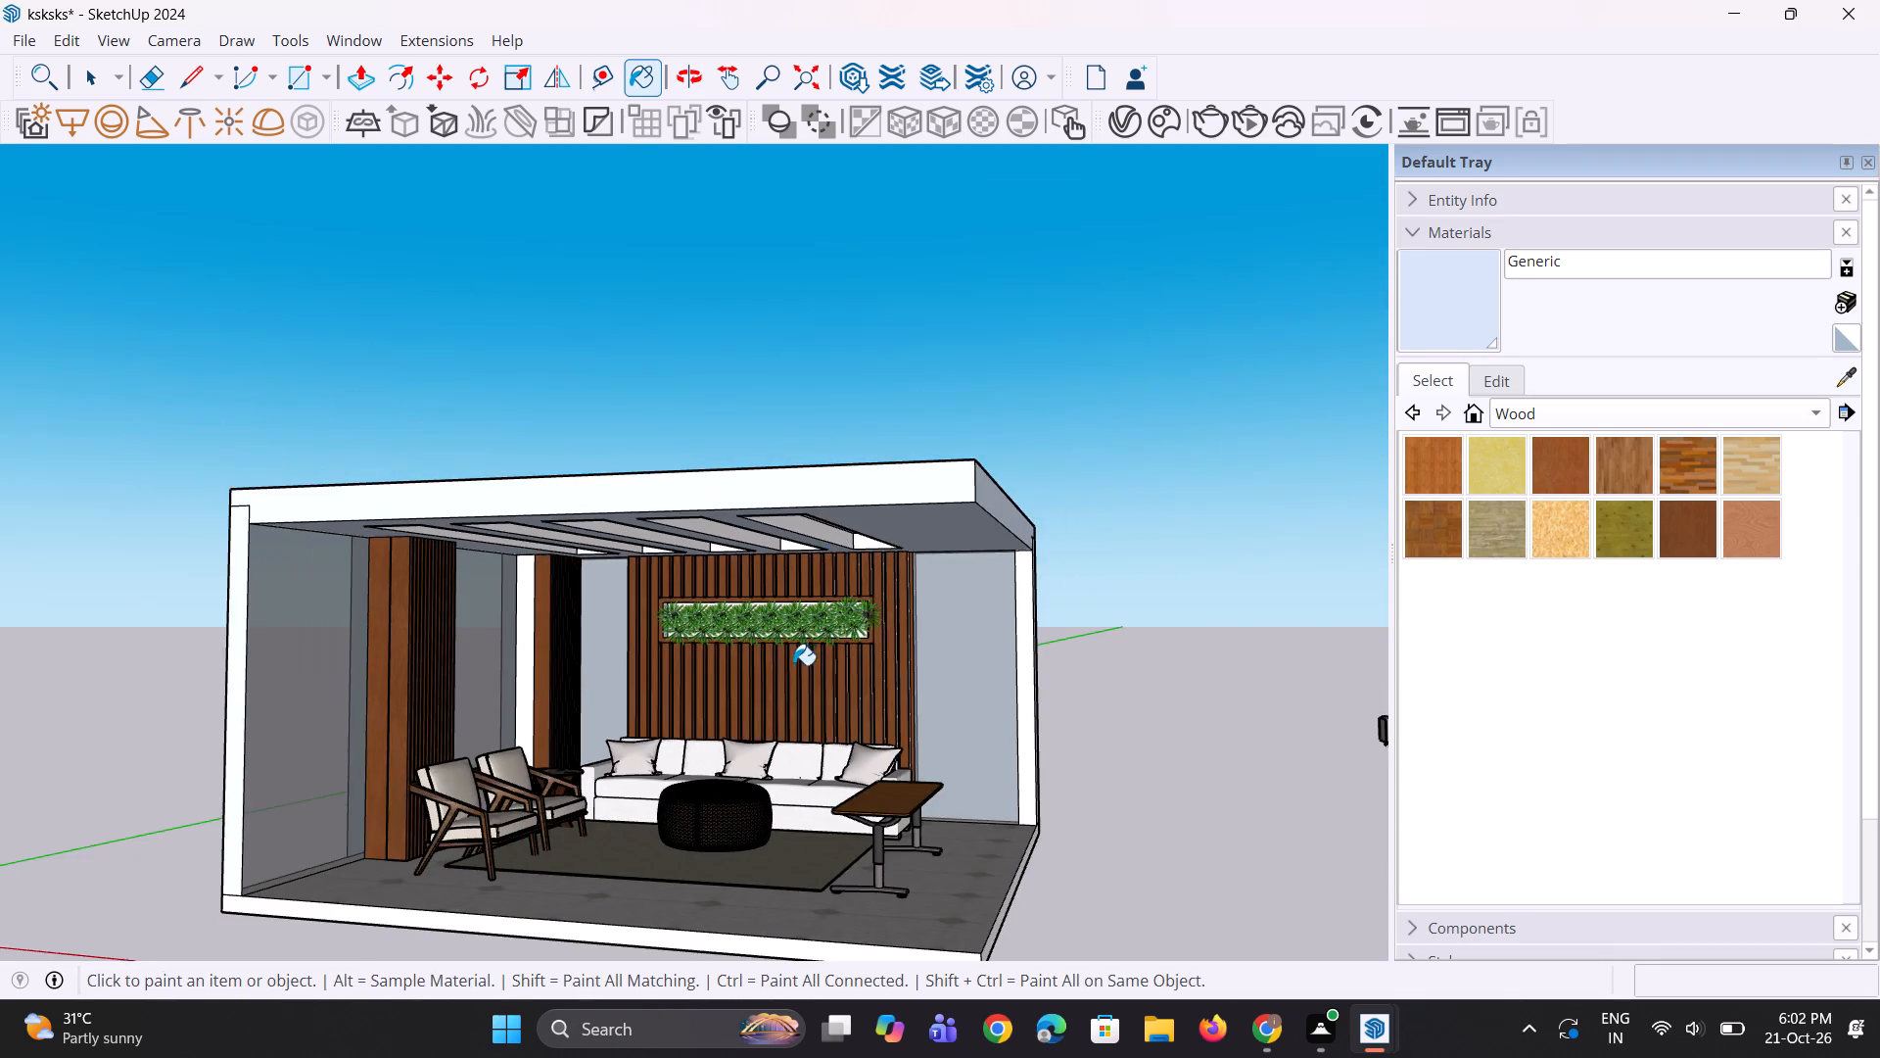
scroll(800, 681, up, 3)
scroll(711, 588, down, 3)
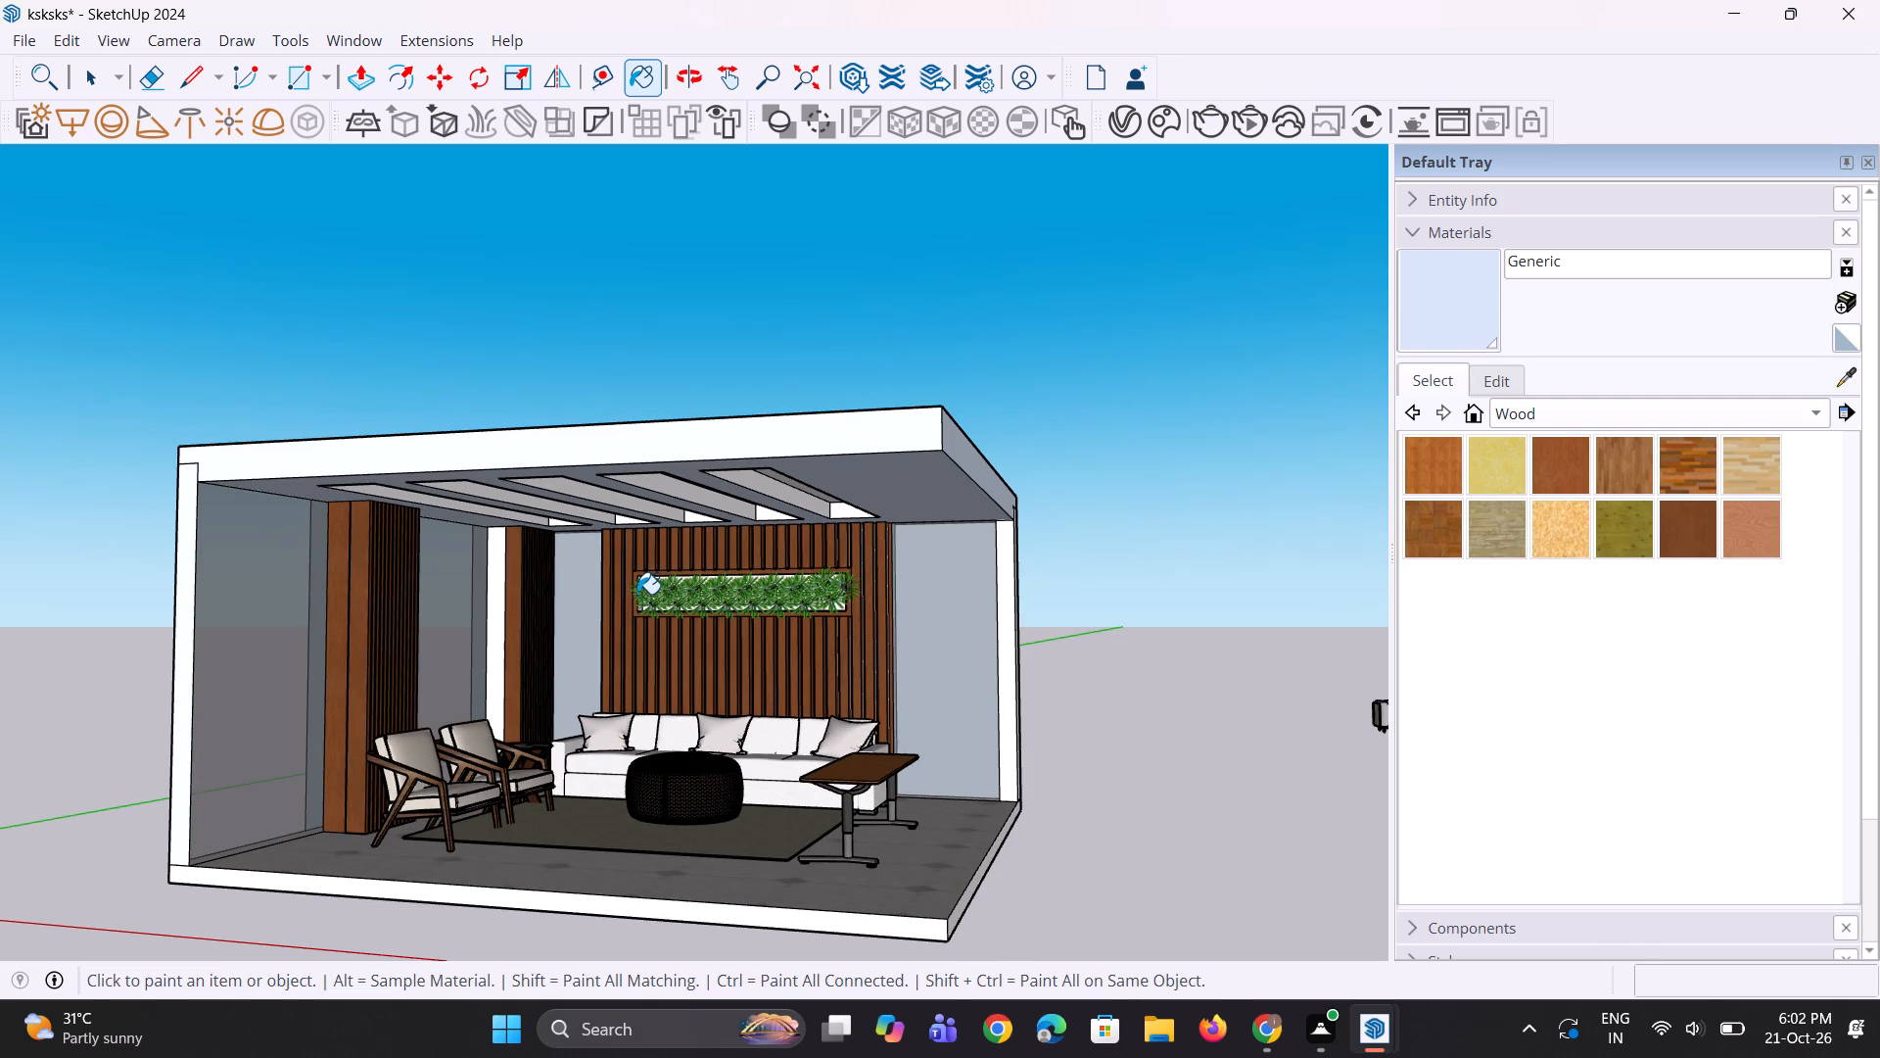
scroll(640, 589, down, 1)
scroll(587, 651, up, 3)
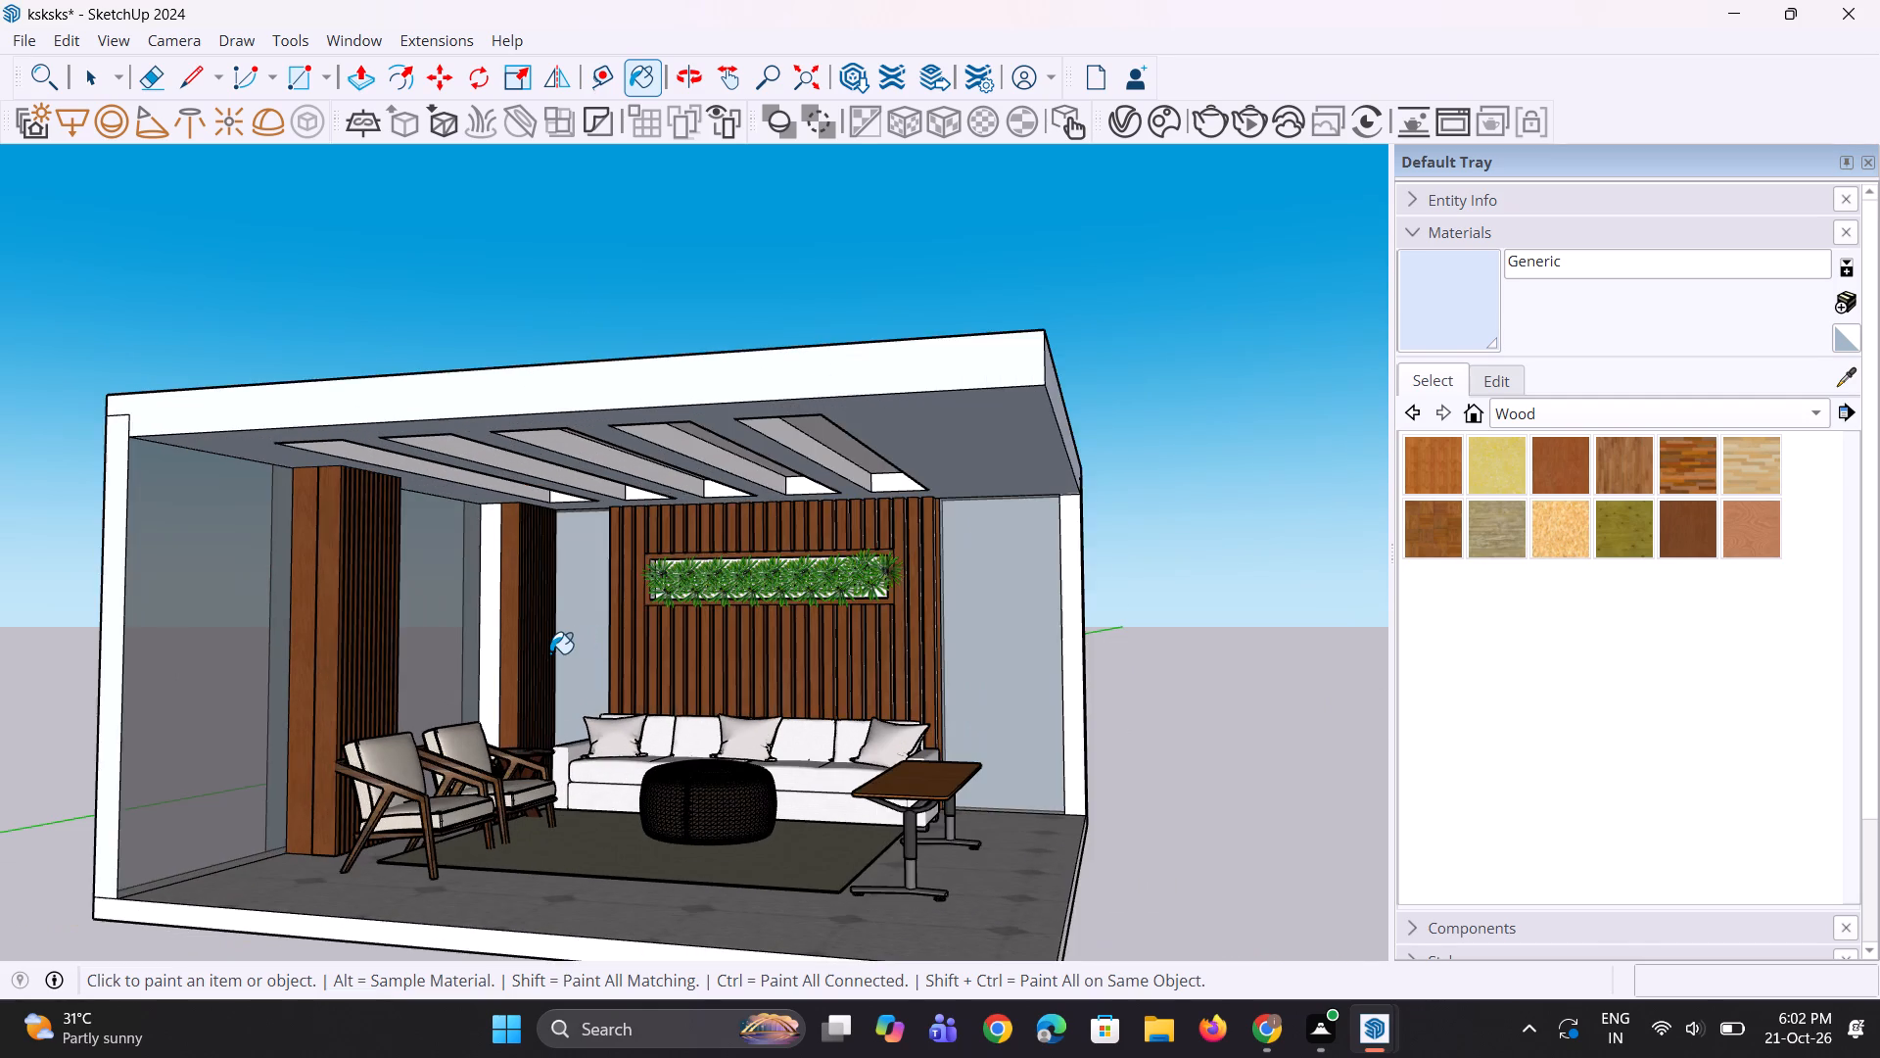
scroll(550, 653, up, 1)
middle_drag(550, 653, 532, 648)
scroll(538, 601, down, 3)
middle_drag(444, 668, 349, 669)
scroll(249, 682, up, 4)
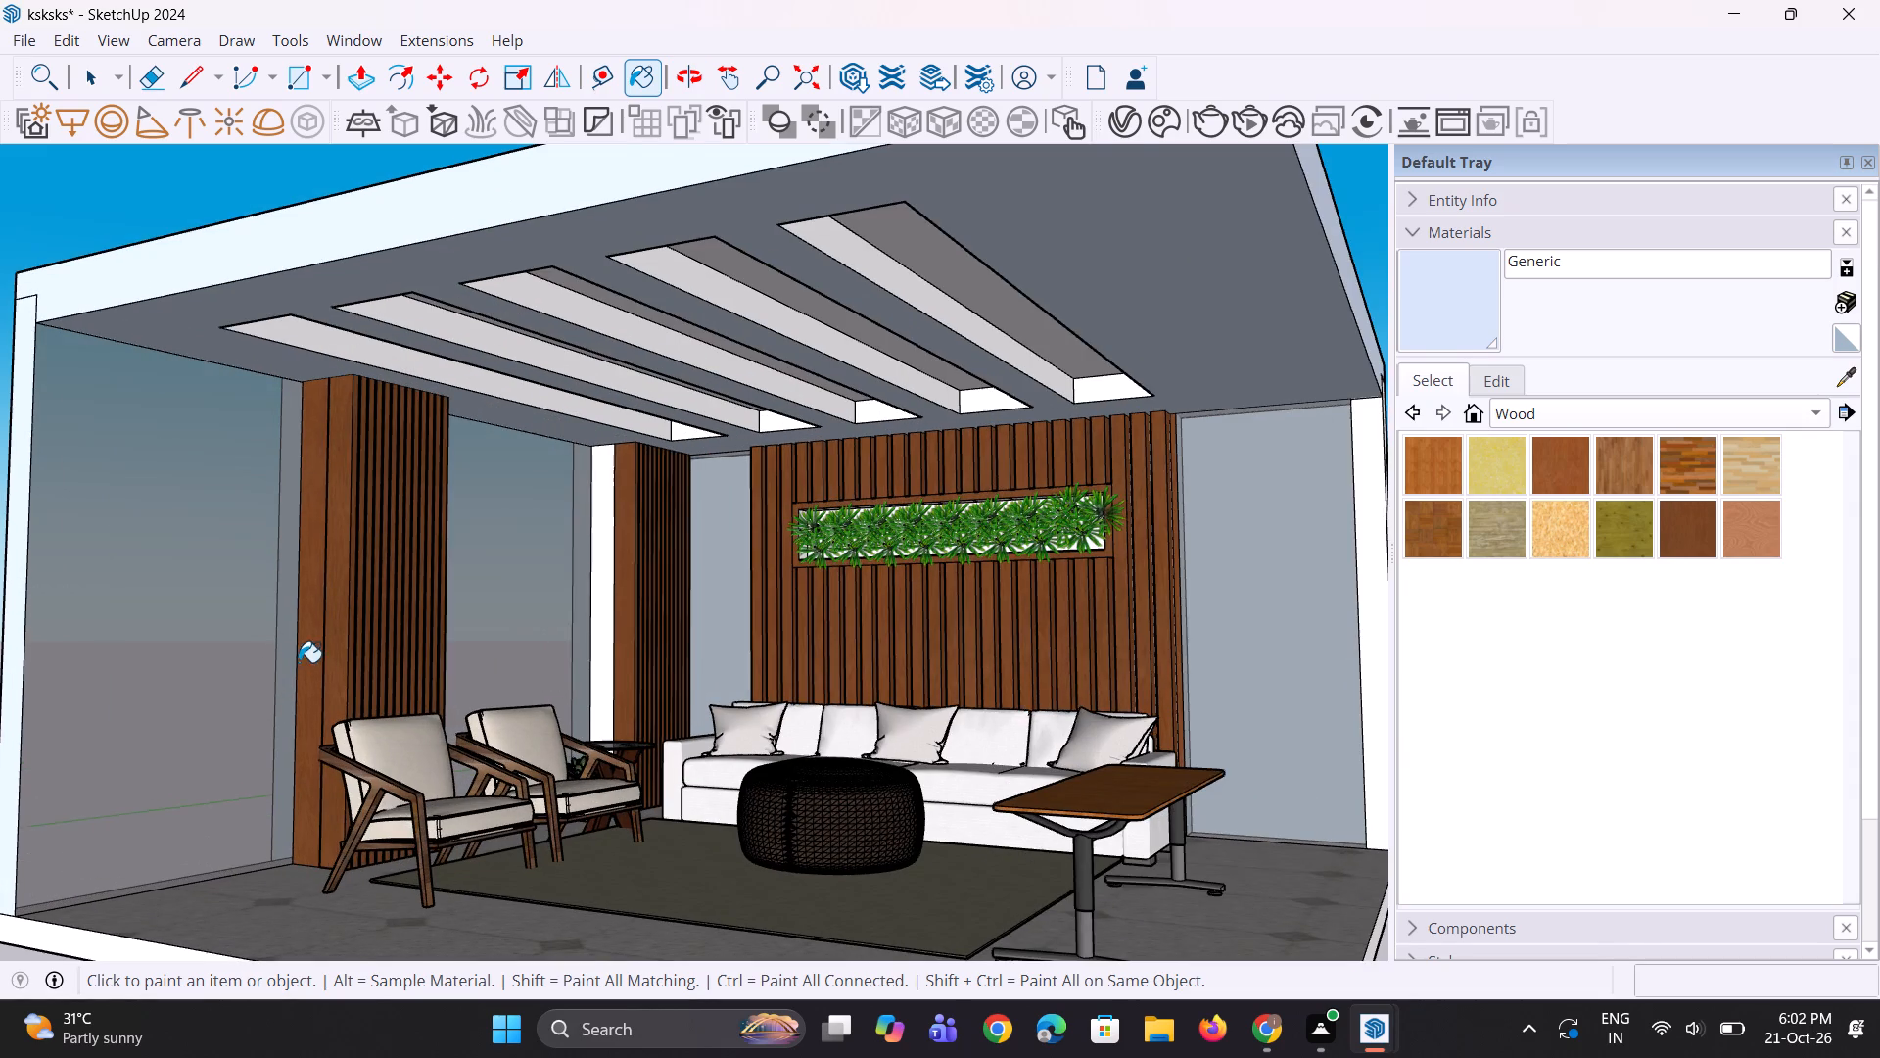
scroll(305, 656, down, 3)
middle_drag(266, 637, 876, 600)
scroll(547, 619, up, 3)
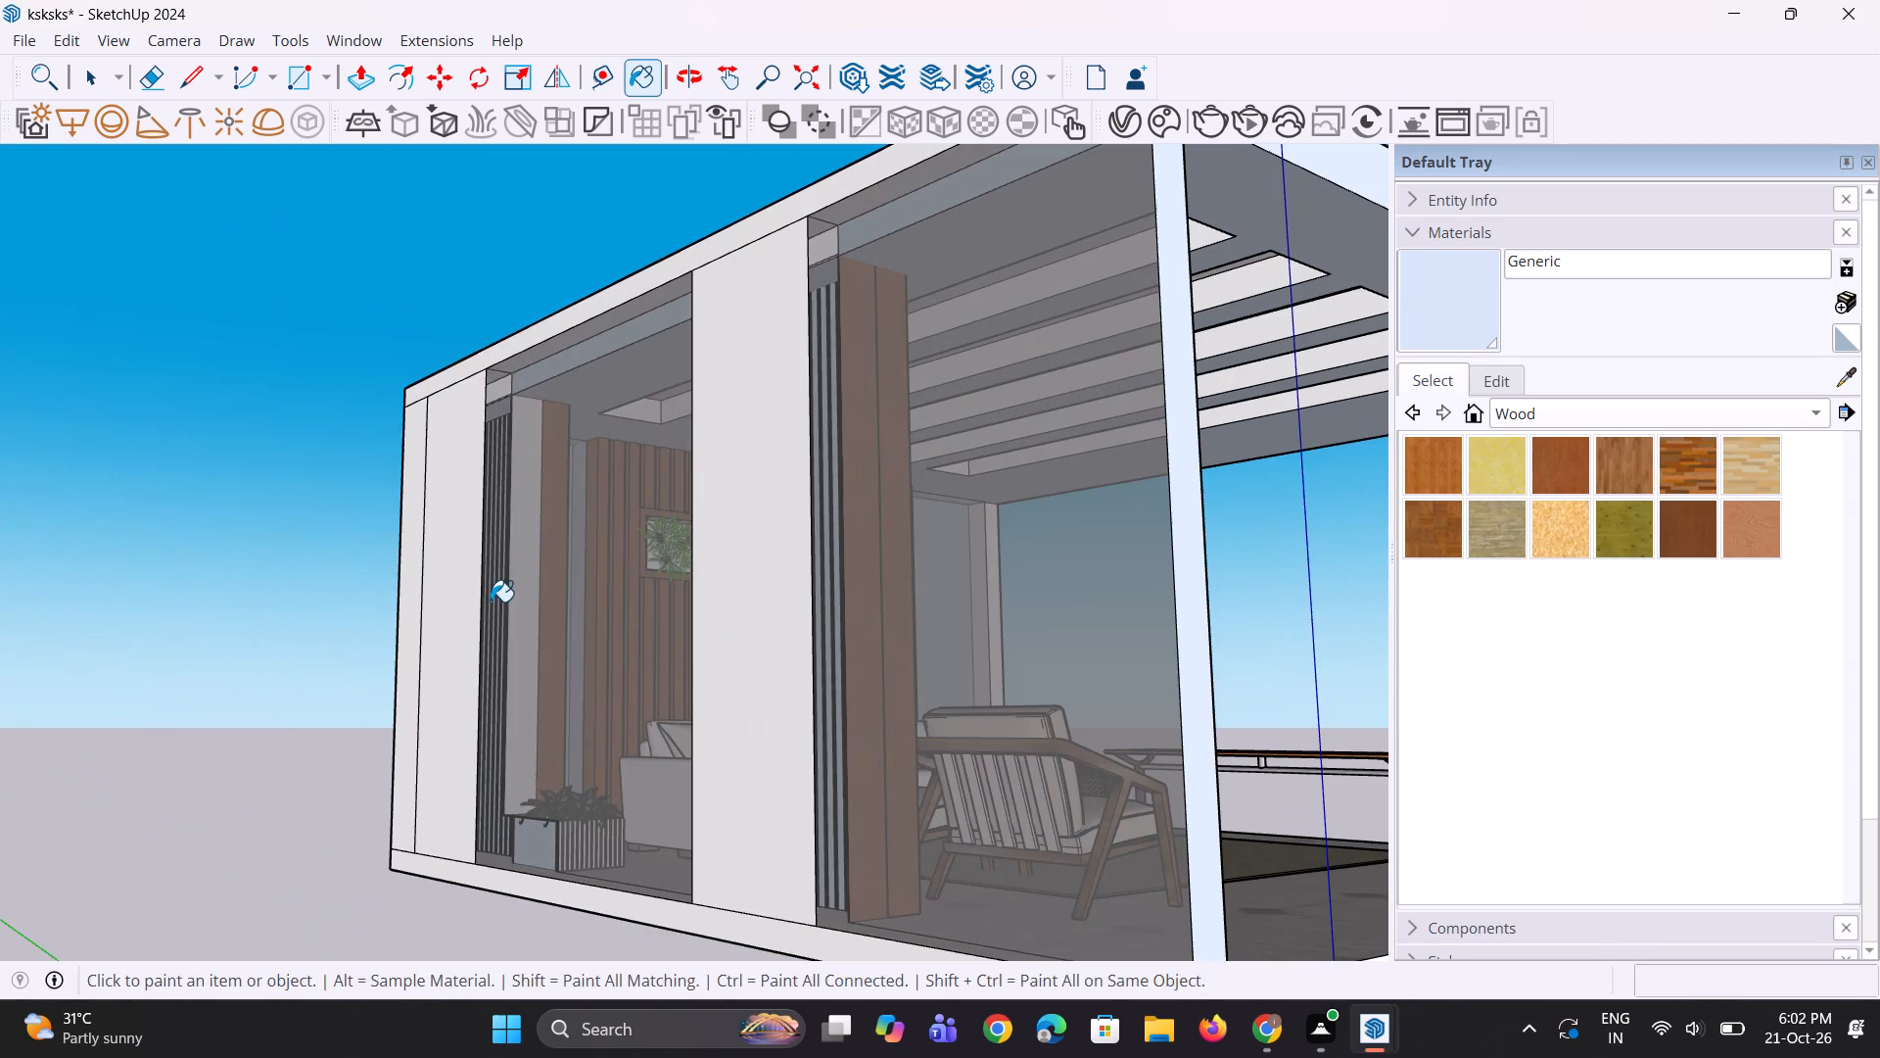
Paint the outer wall strips at the far end of the glazed side with the Generic material.
click(455, 594)
click(413, 613)
Examine the painted ceiling, column claddings and slatted wall from inside and from the open front, with painting ended.
middle_drag(583, 627, 162, 642)
scroll(400, 525, up, 3)
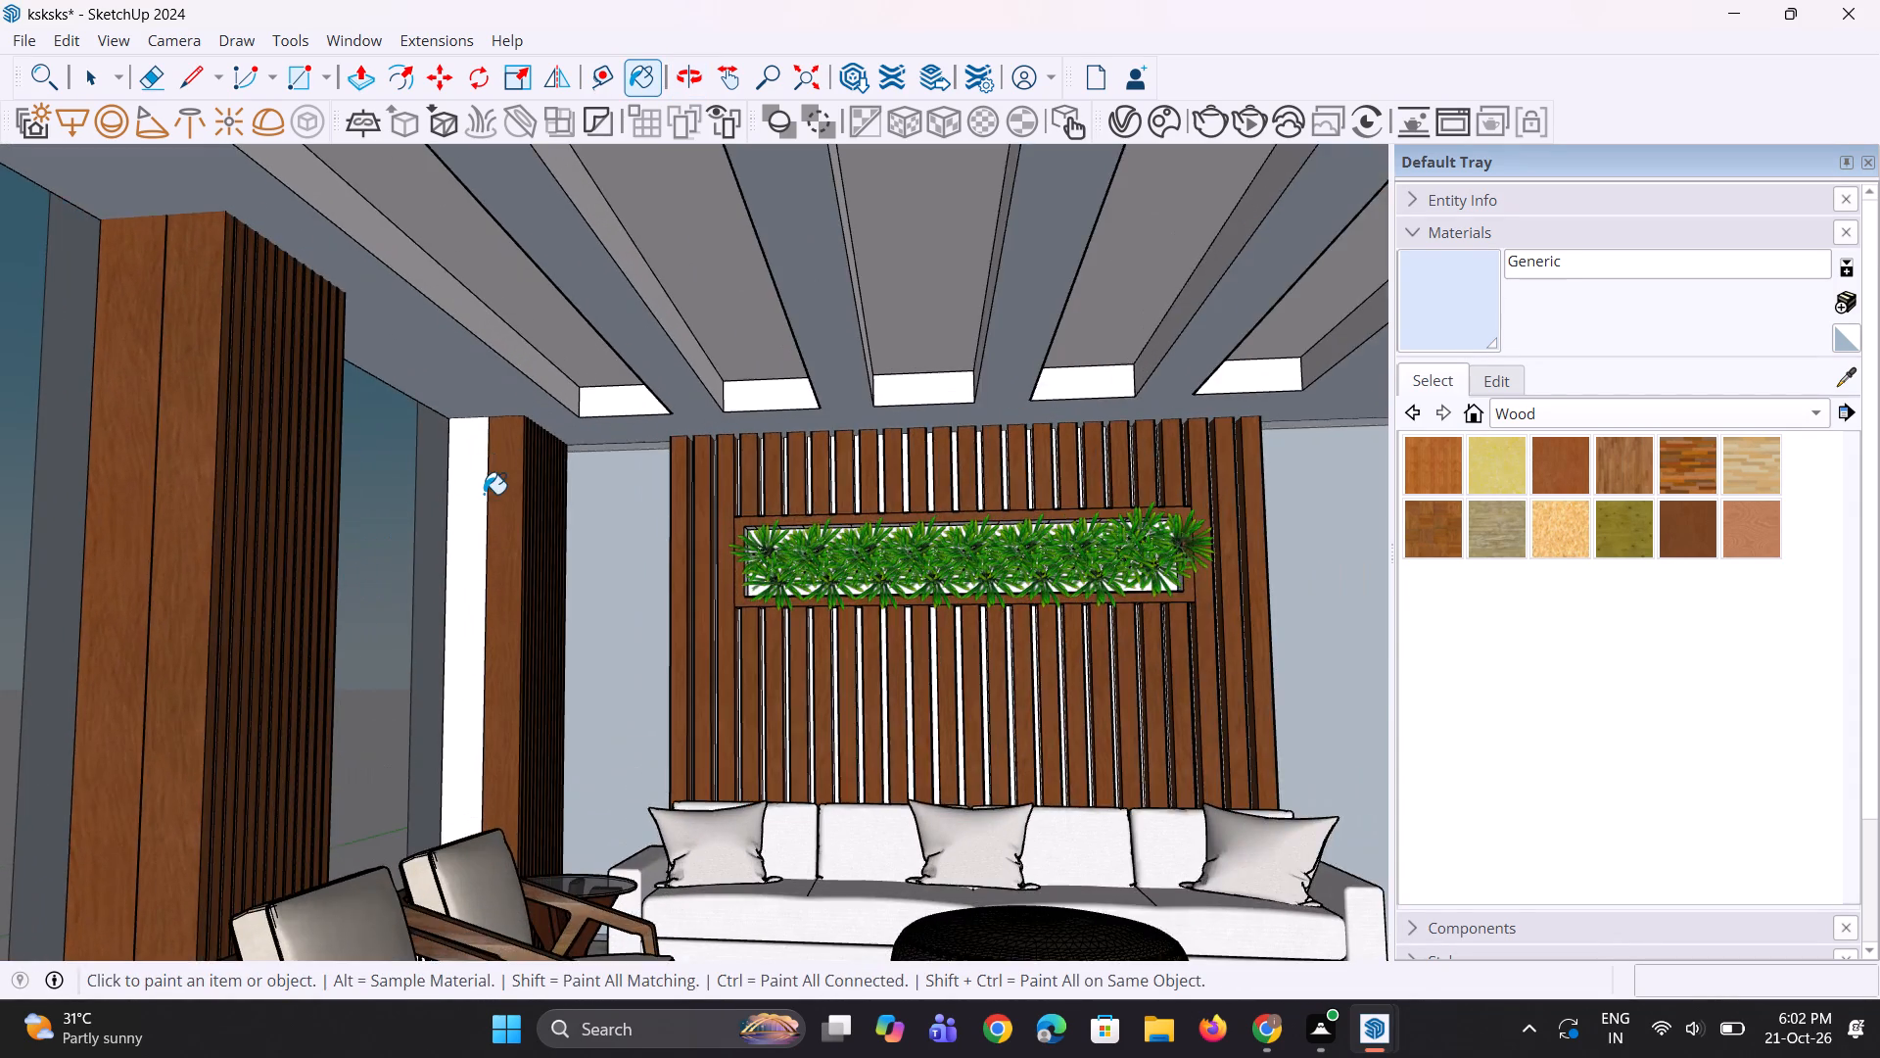
scroll(484, 494, down, 5)
middle_drag(657, 553, 581, 531)
scroll(488, 528, up, 1)
scroll(487, 529, down, 2)
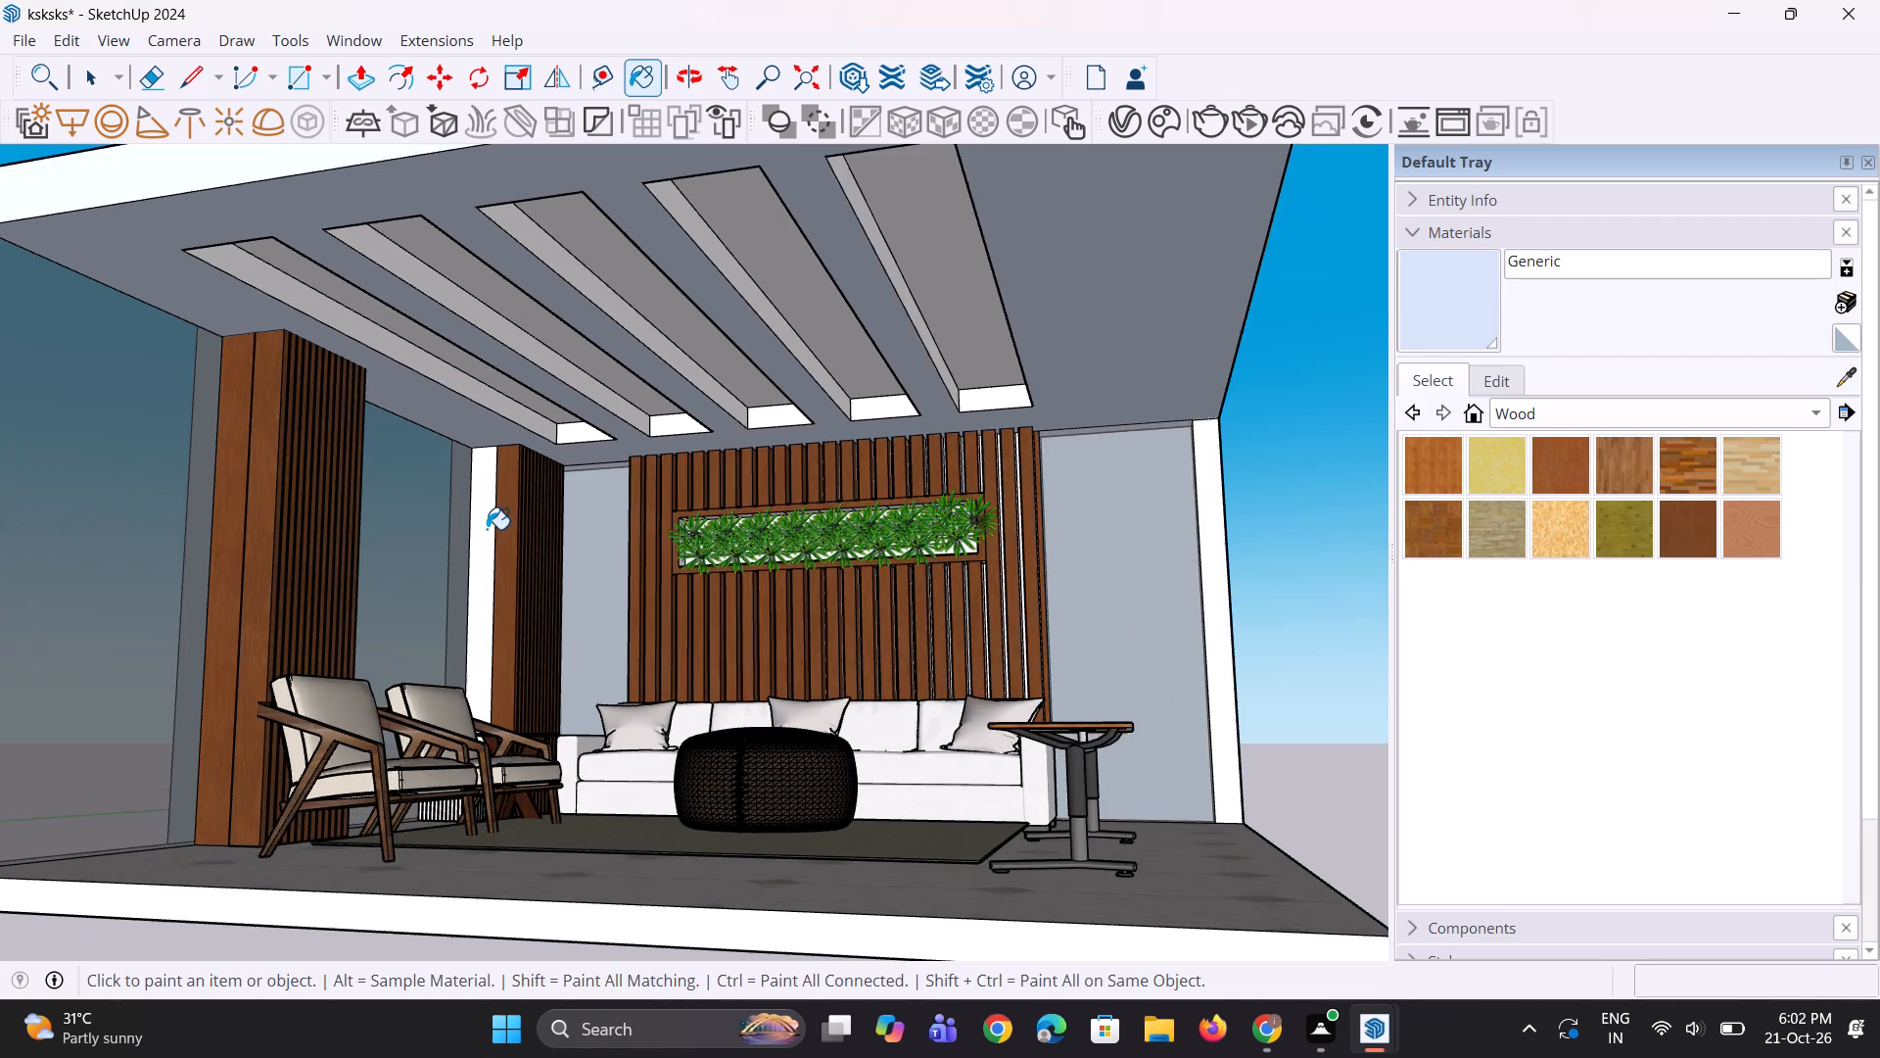
scroll(487, 529, down, 3)
middle_drag(583, 548, 575, 613)
scroll(489, 697, up, 6)
scroll(658, 695, up, 1)
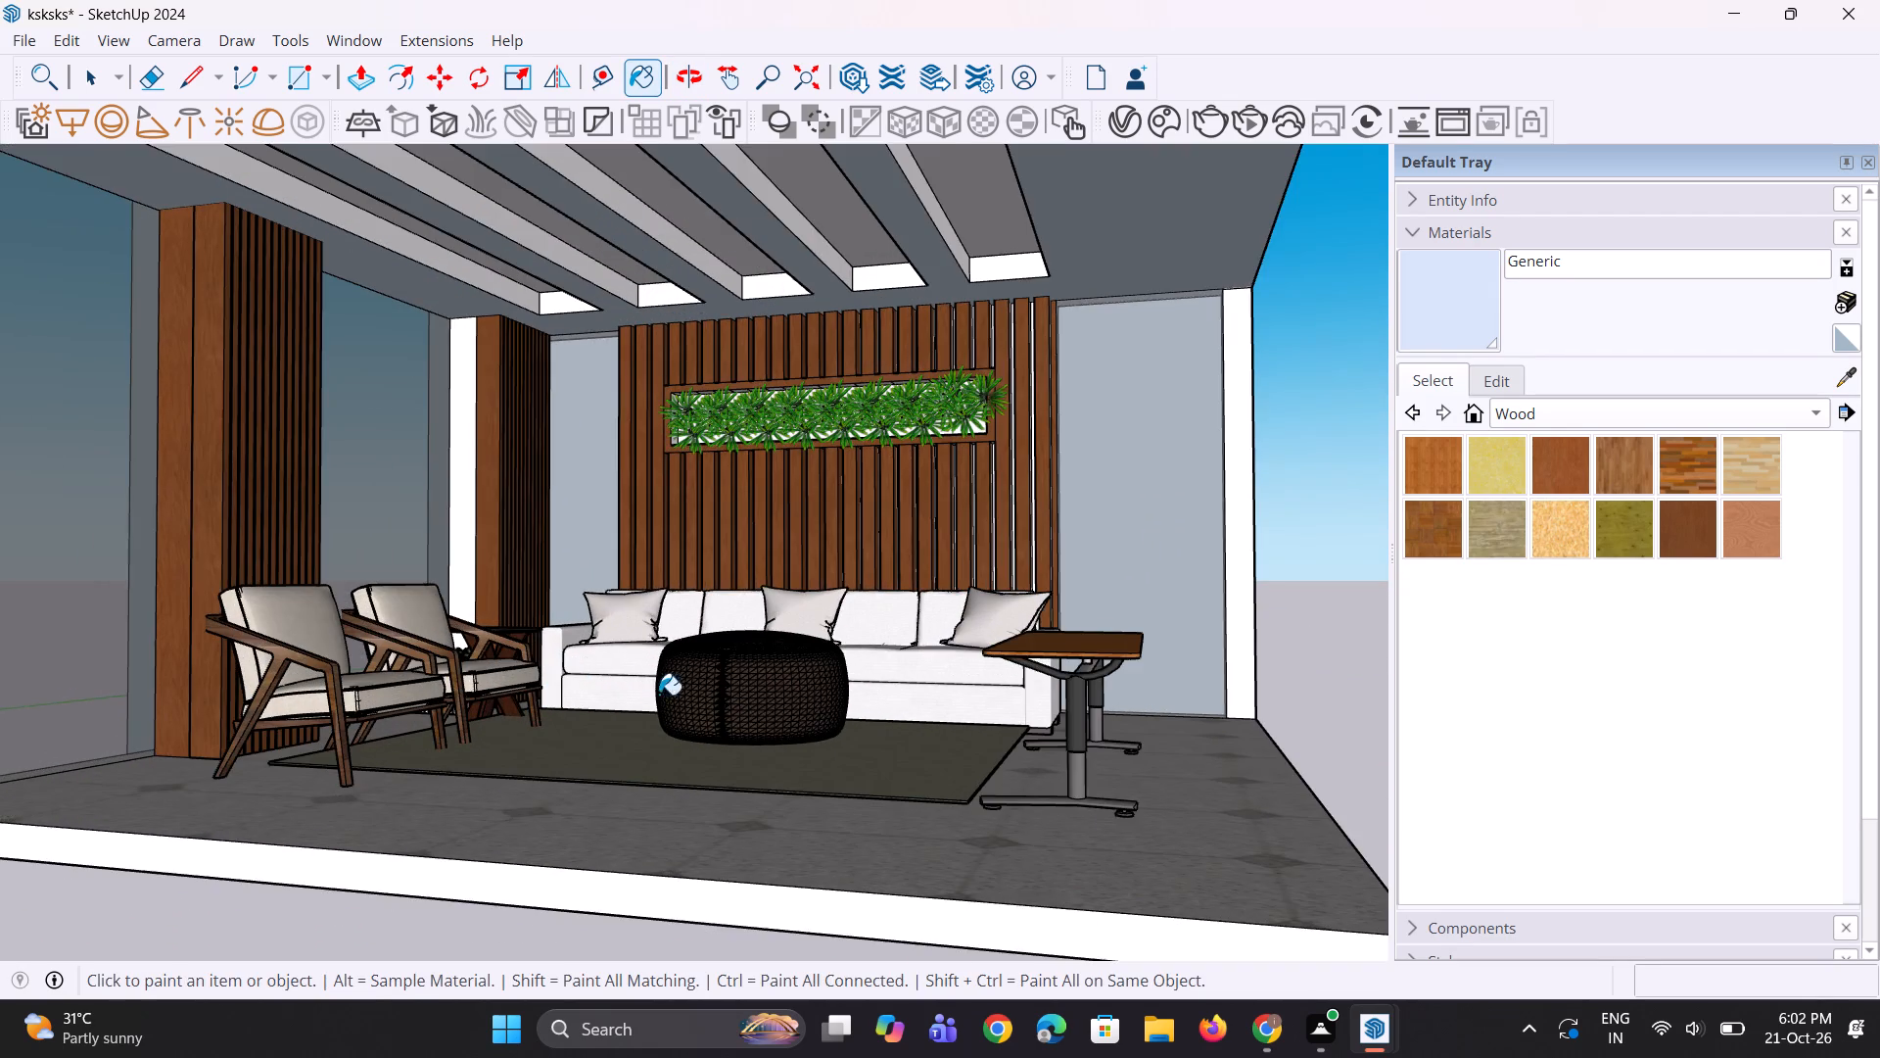
middle_drag(659, 695, 608, 717)
scroll(639, 672, down, 6)
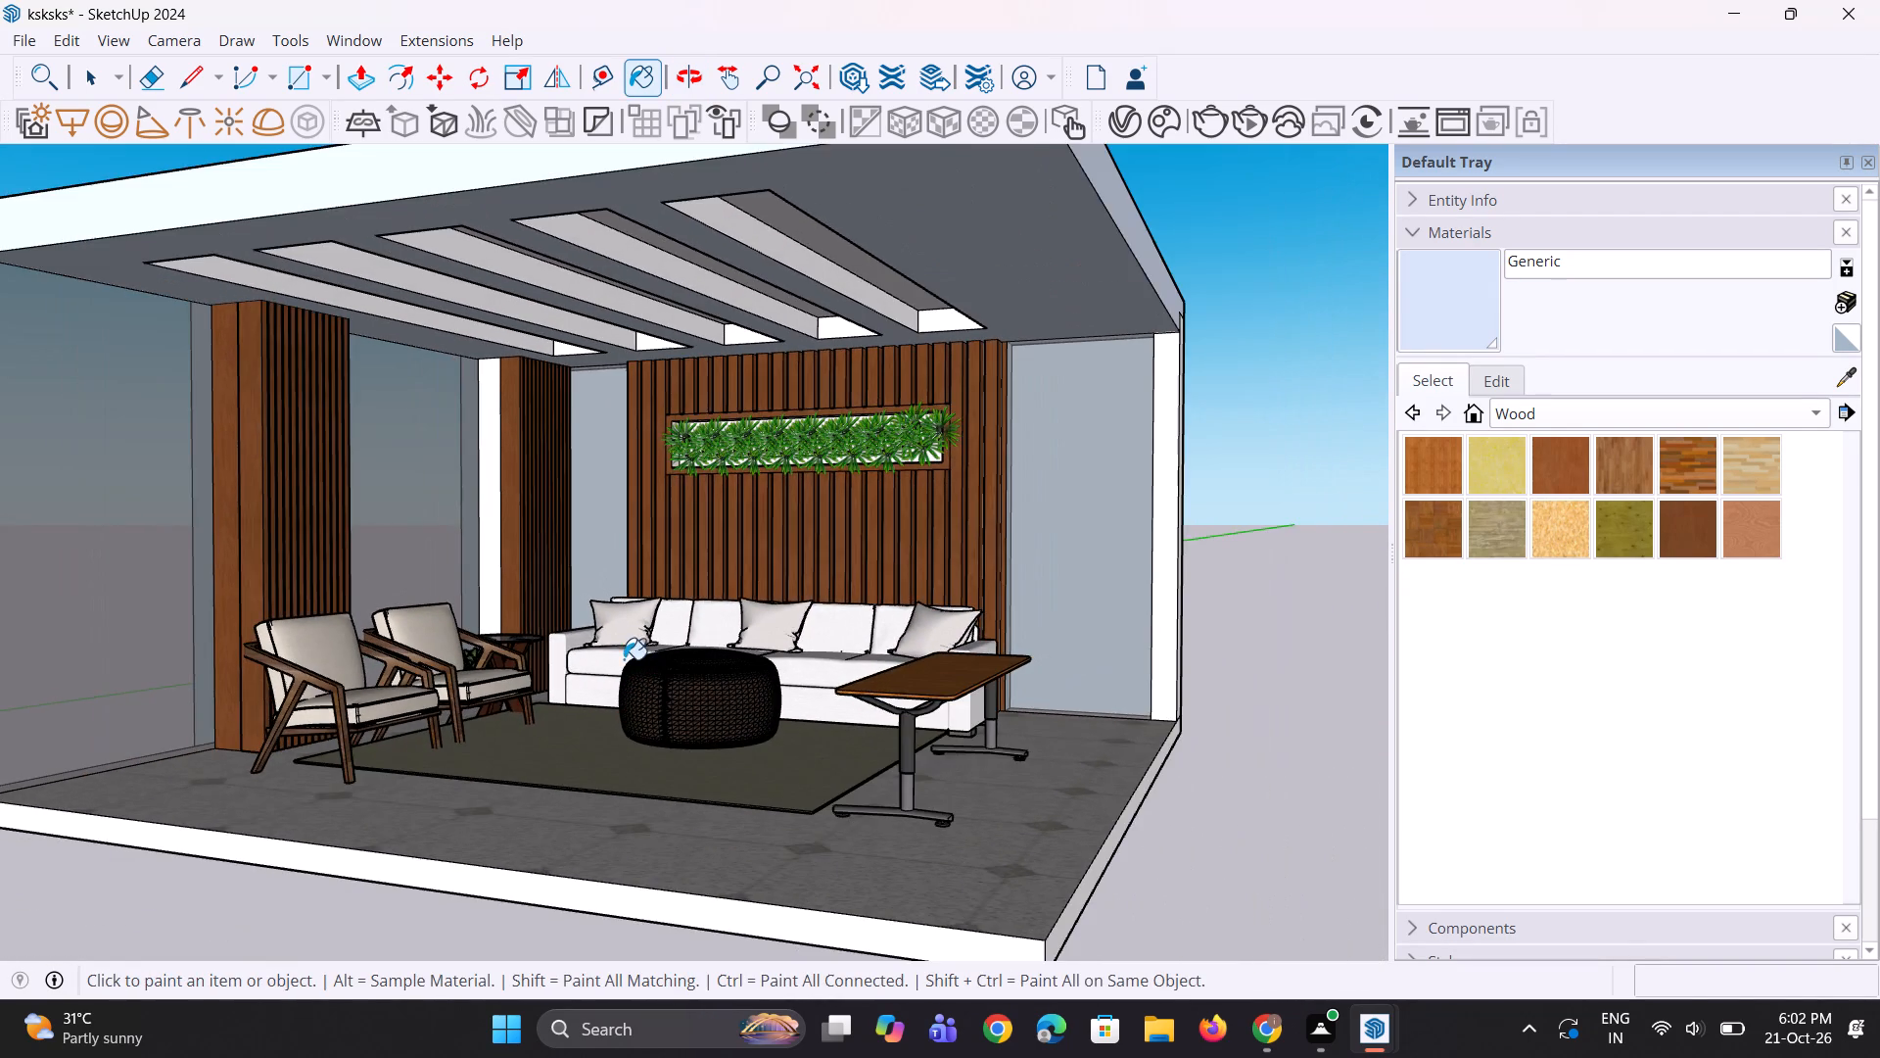
middle_drag(614, 649, 597, 648)
scroll(613, 649, down, 1)
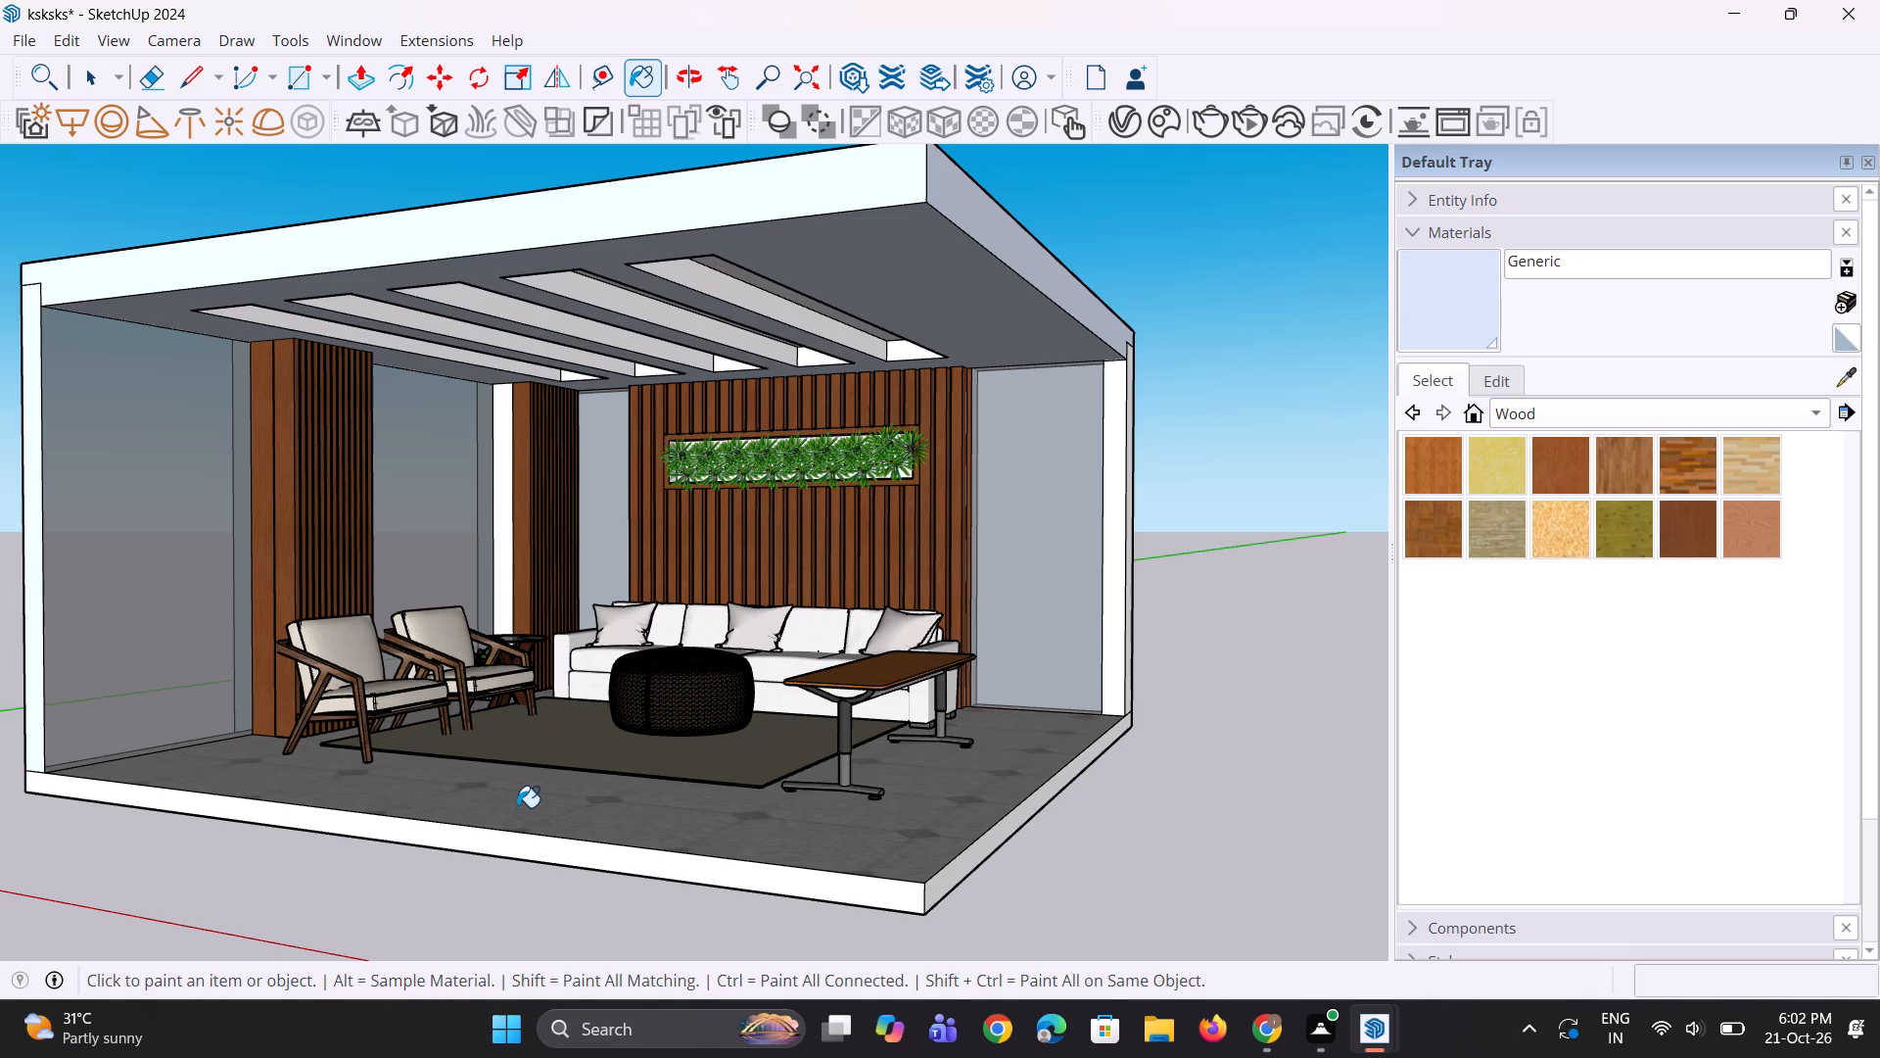
key(Escape)
key(Escape)
key(Escape)
key(space)
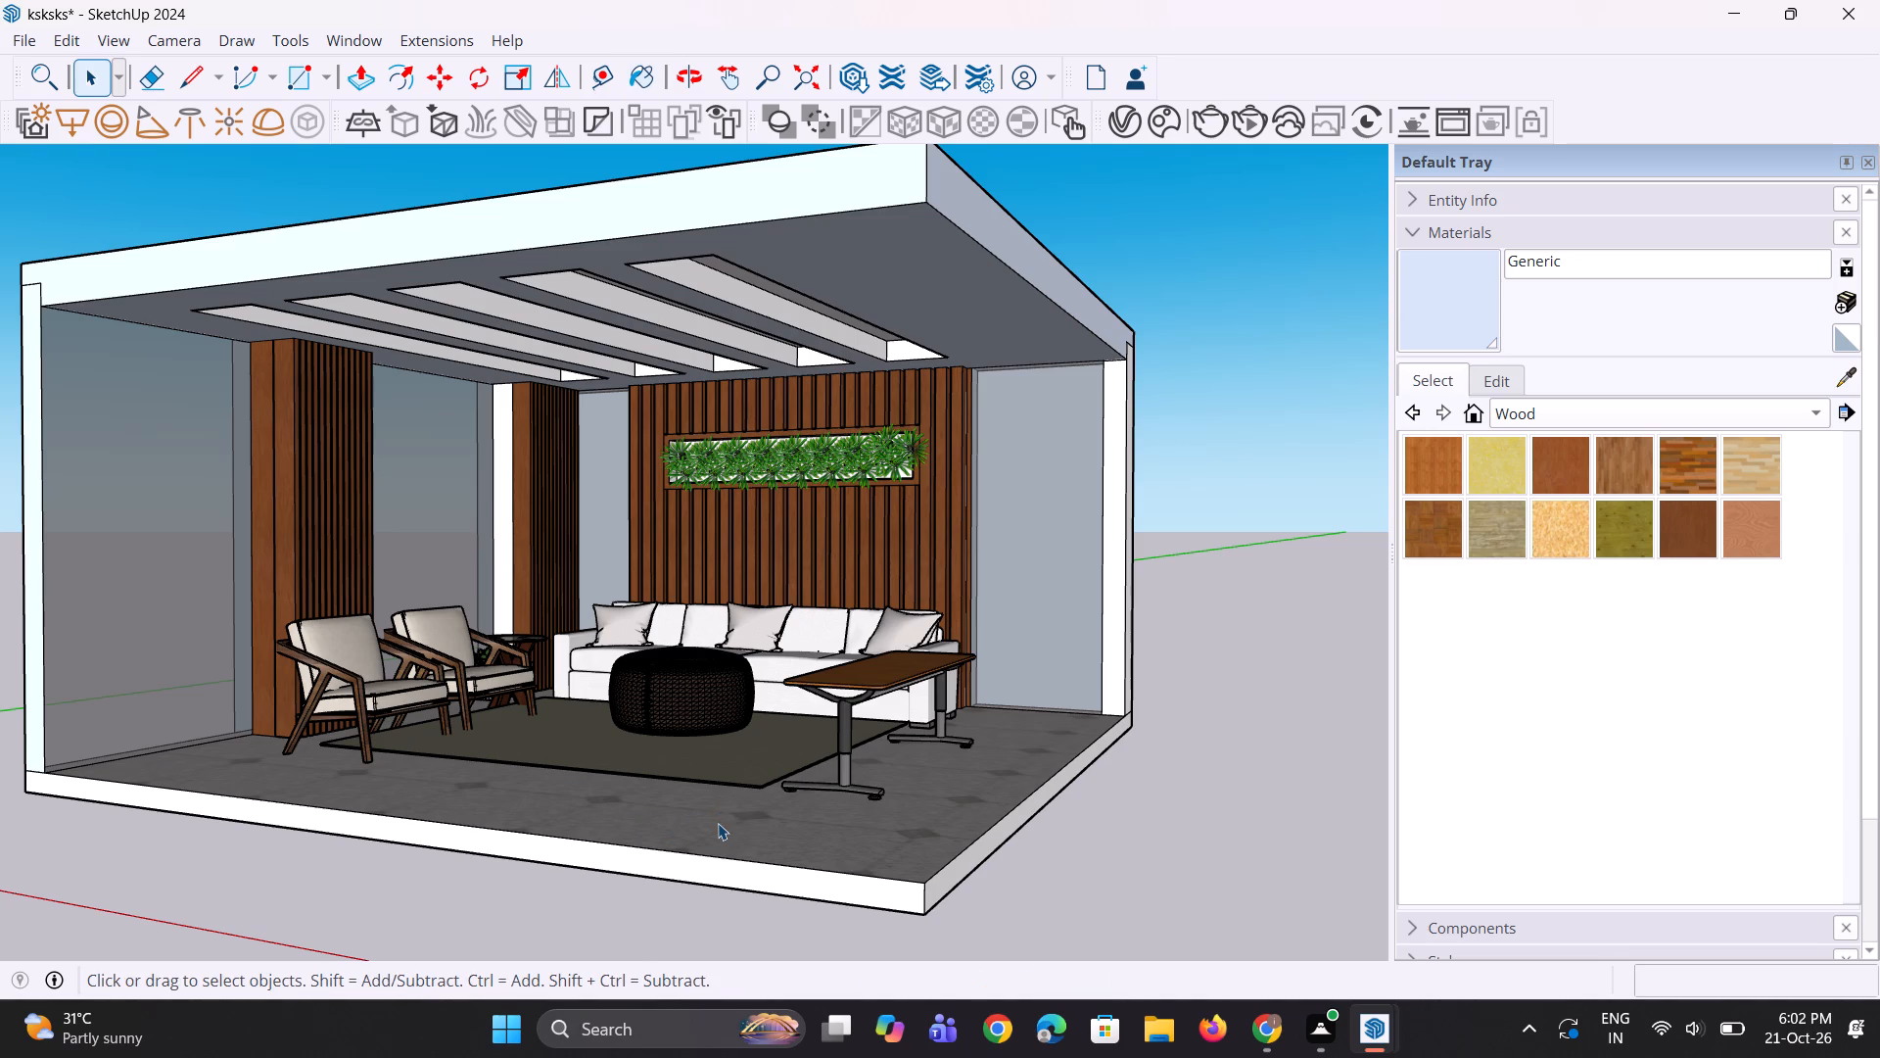
key(space)
key(space)
Frame an interior perspective from the open front showing the ceiling strips, slatted wall, sofa, armchairs and table.
scroll(705, 825, down, 4)
scroll(476, 727, up, 7)
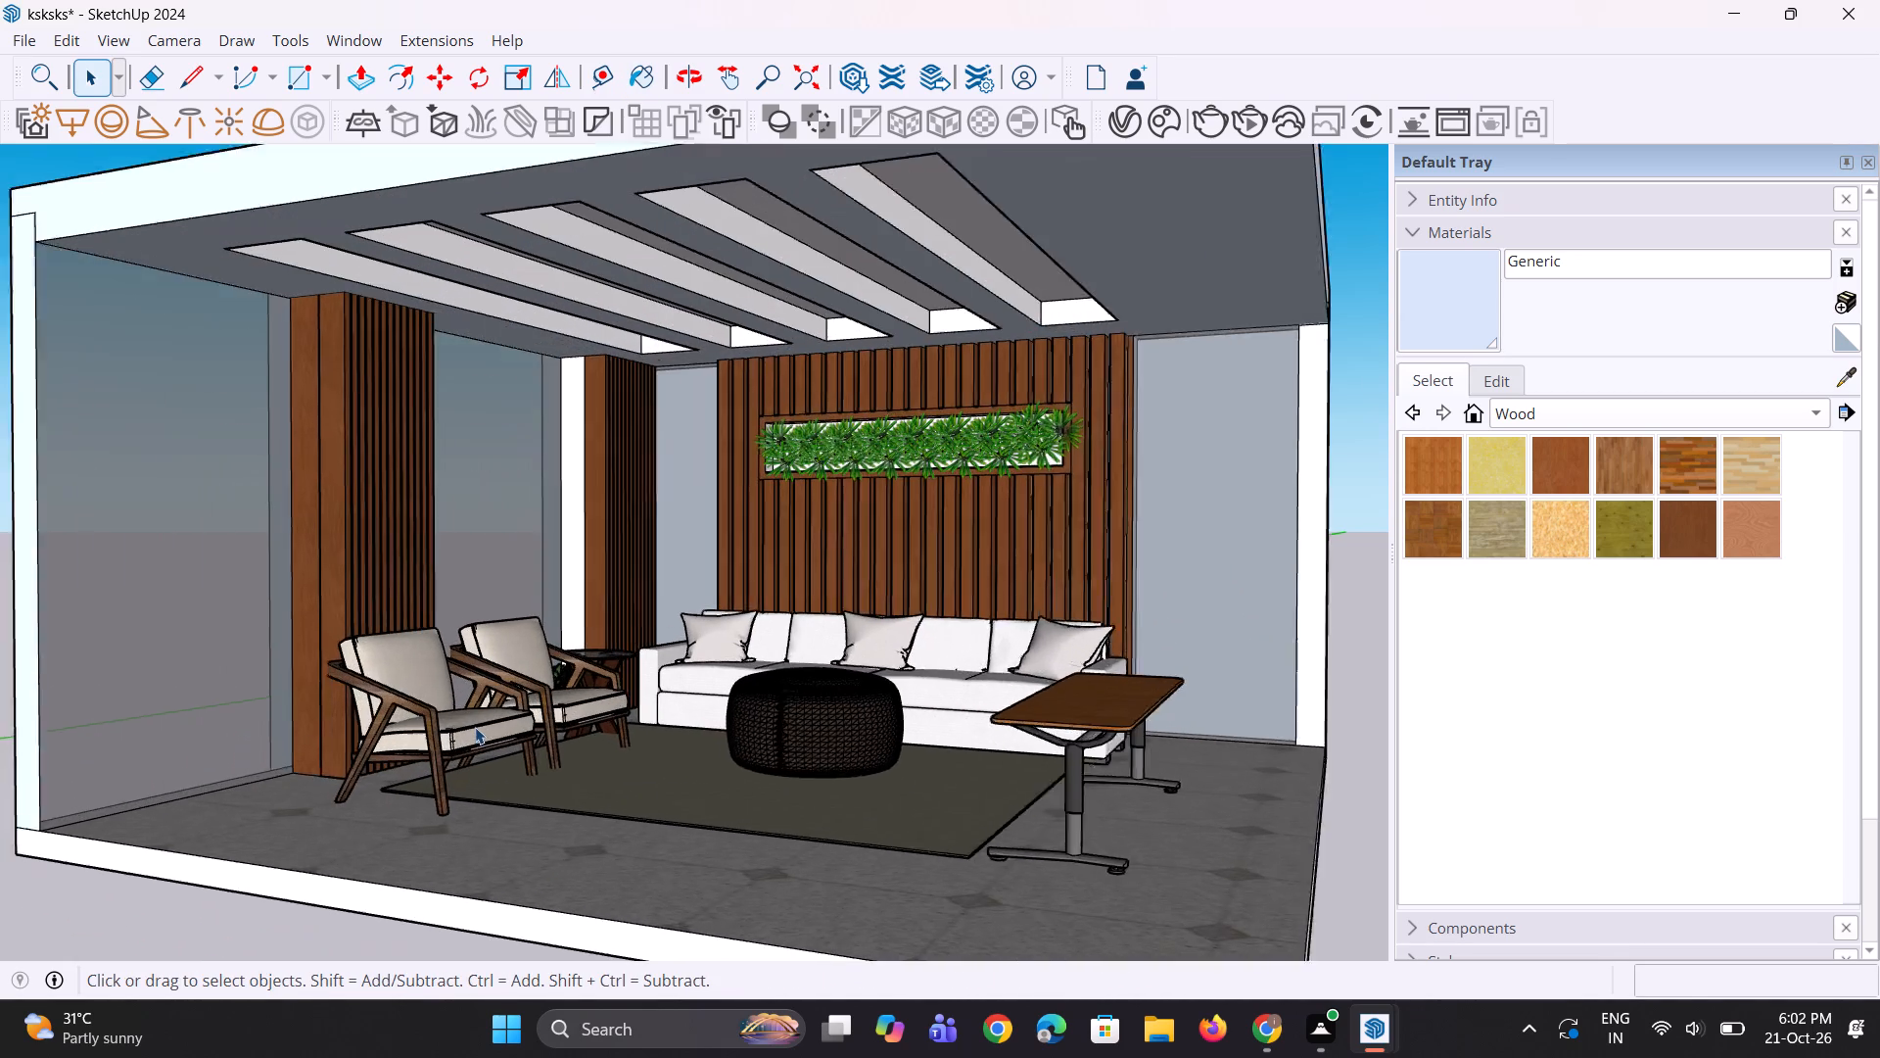
middle_drag(490, 725, 606, 784)
scroll(554, 759, down, 5)
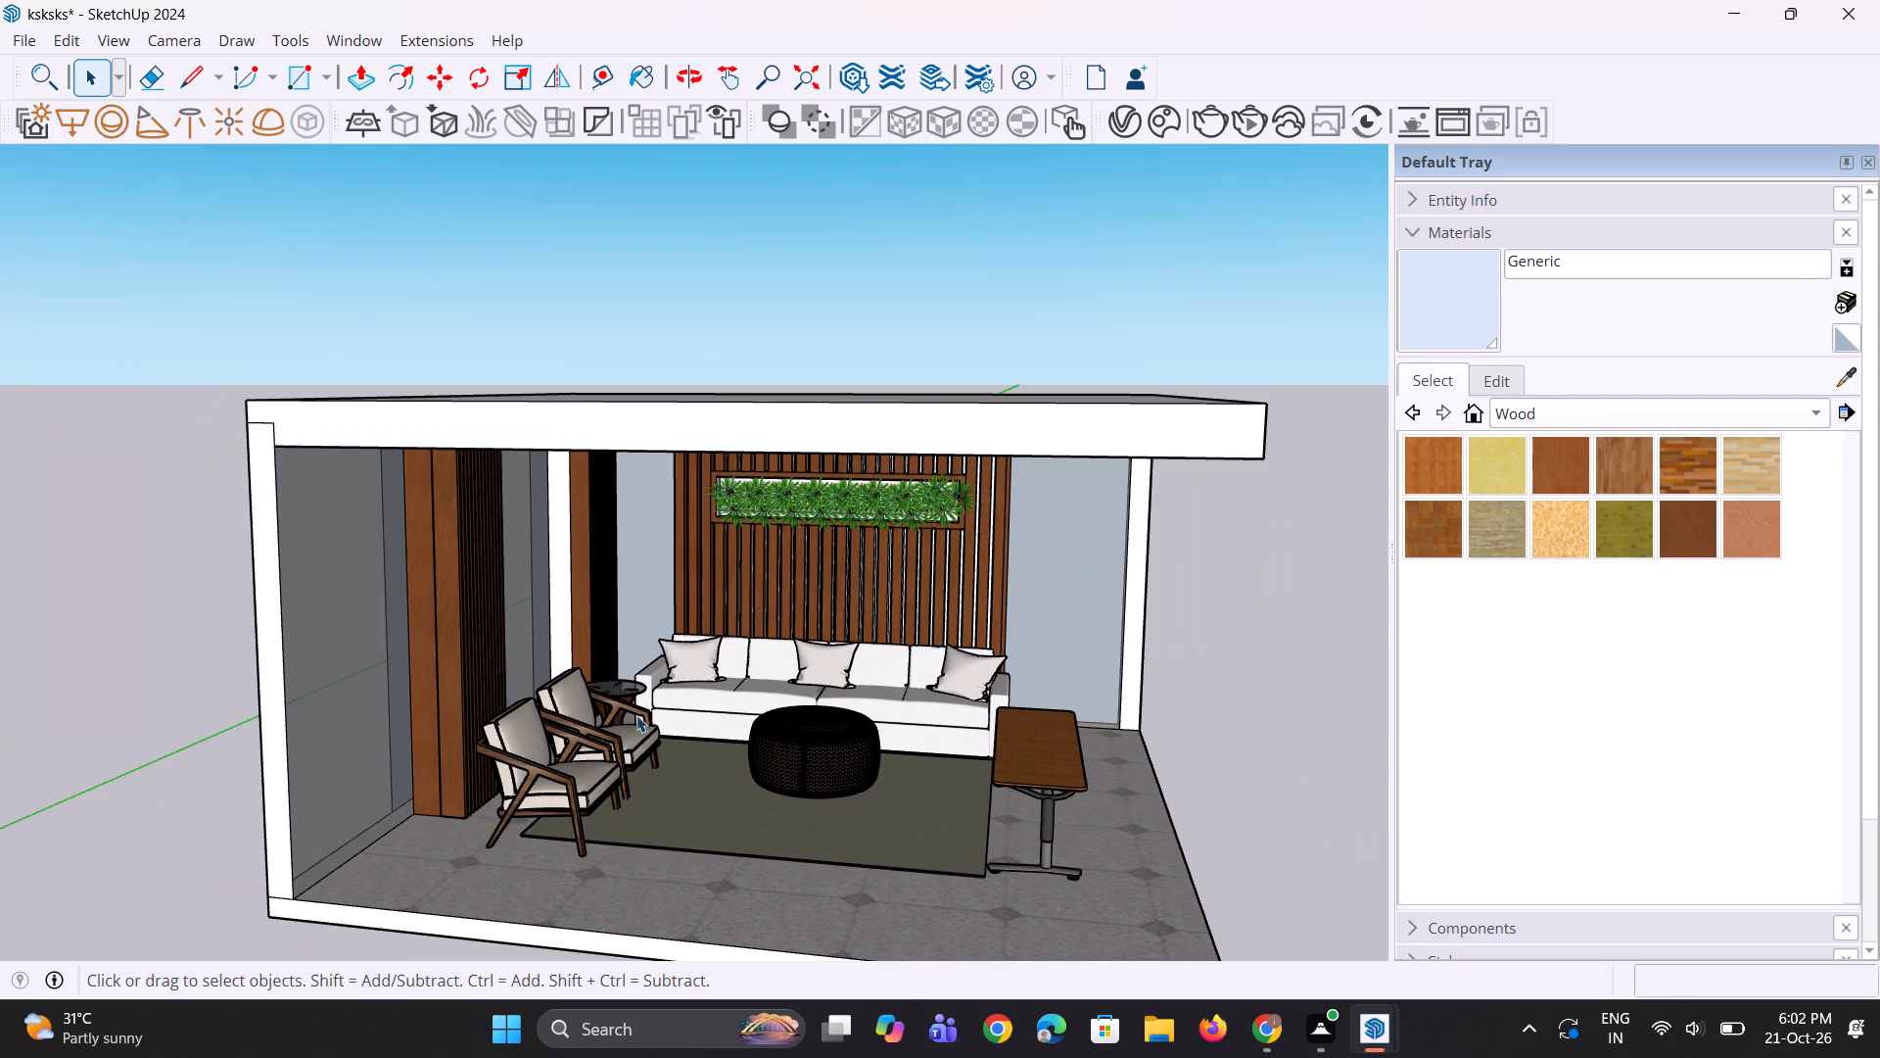
middle_drag(637, 714, 571, 643)
scroll(571, 643, up, 2)
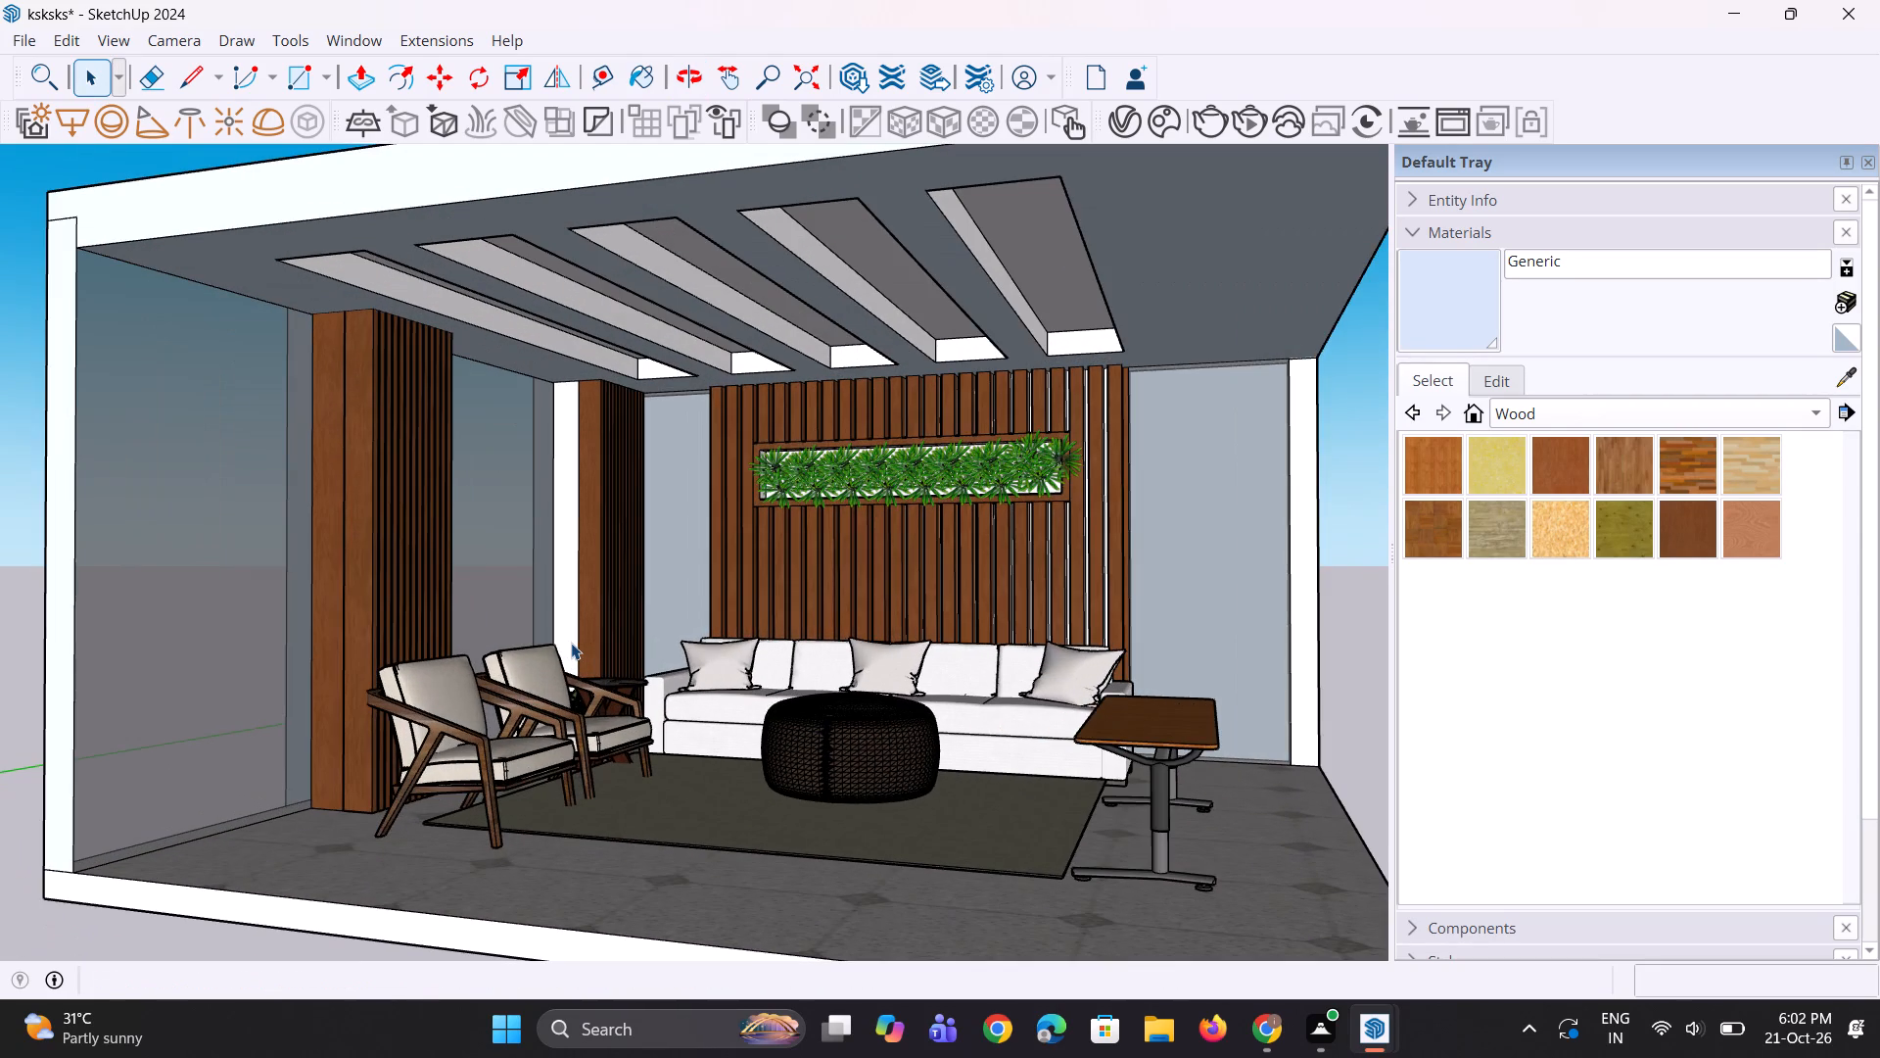
middle_drag(570, 643, 558, 640)
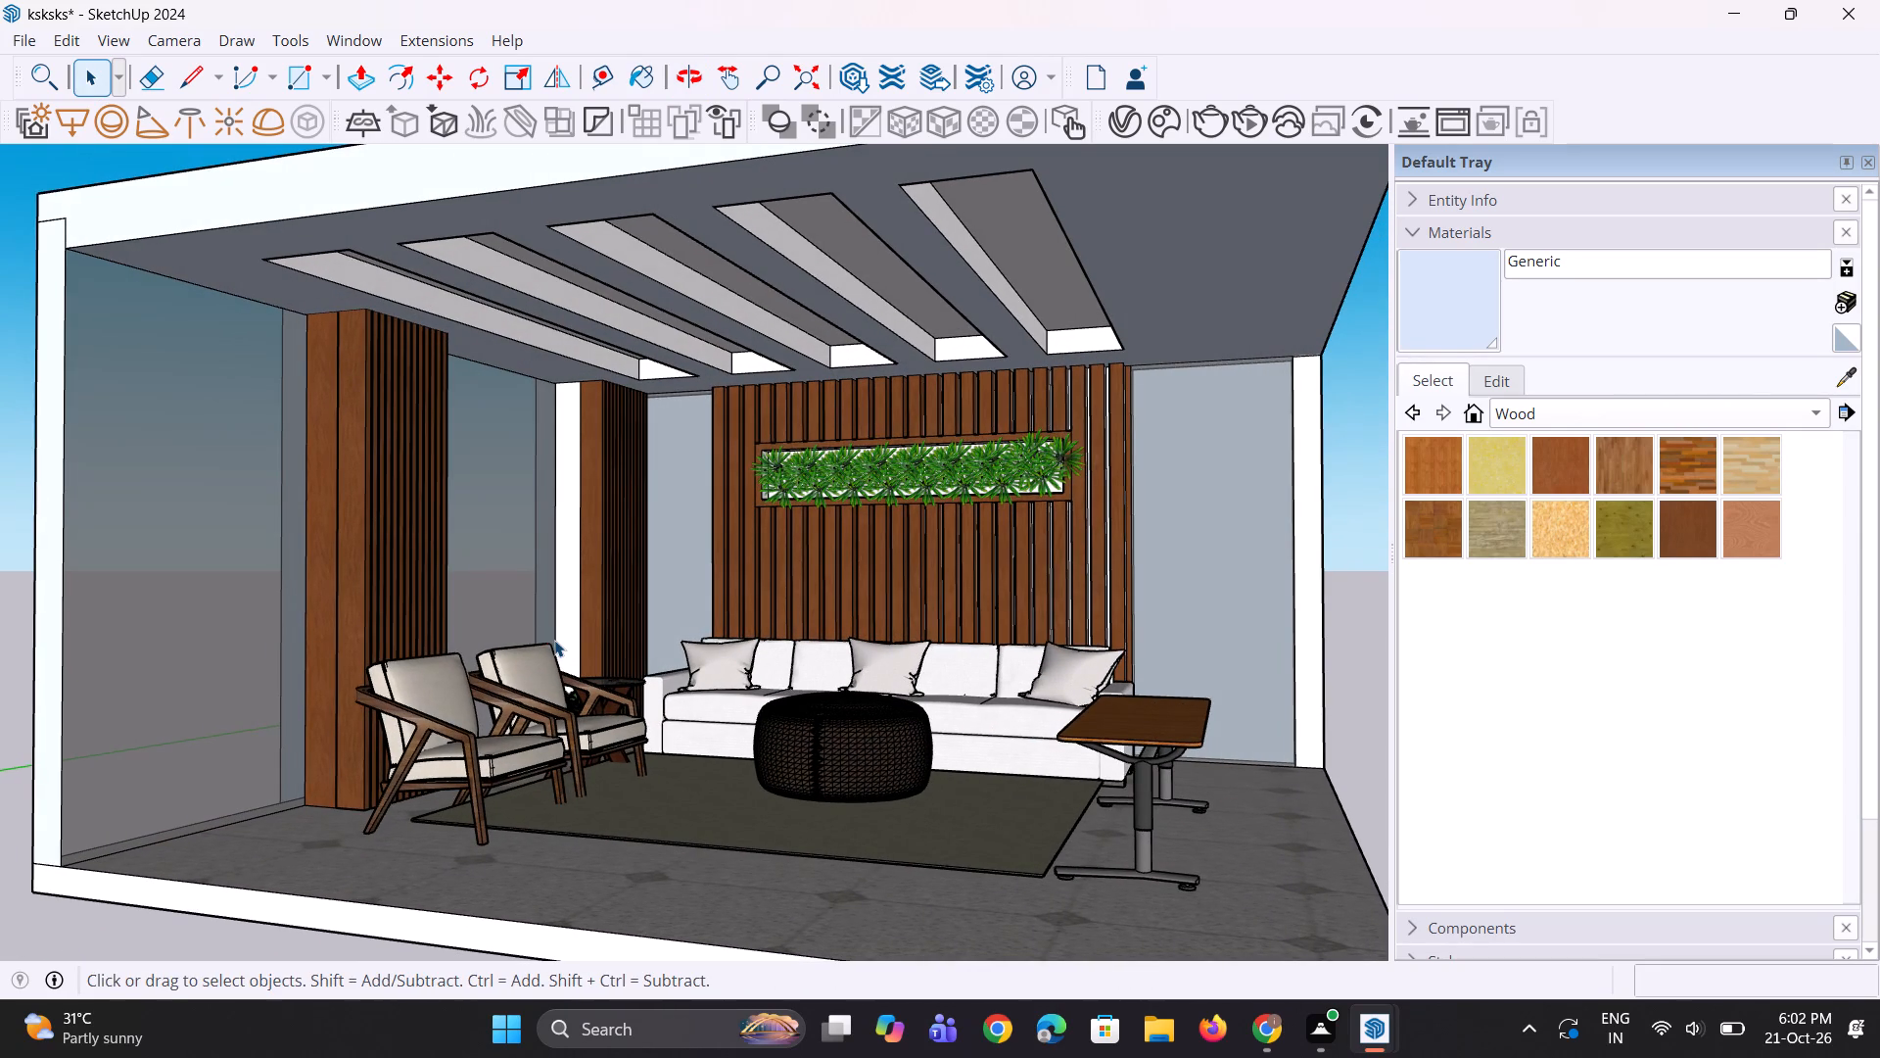
scroll(554, 640, up, 1)
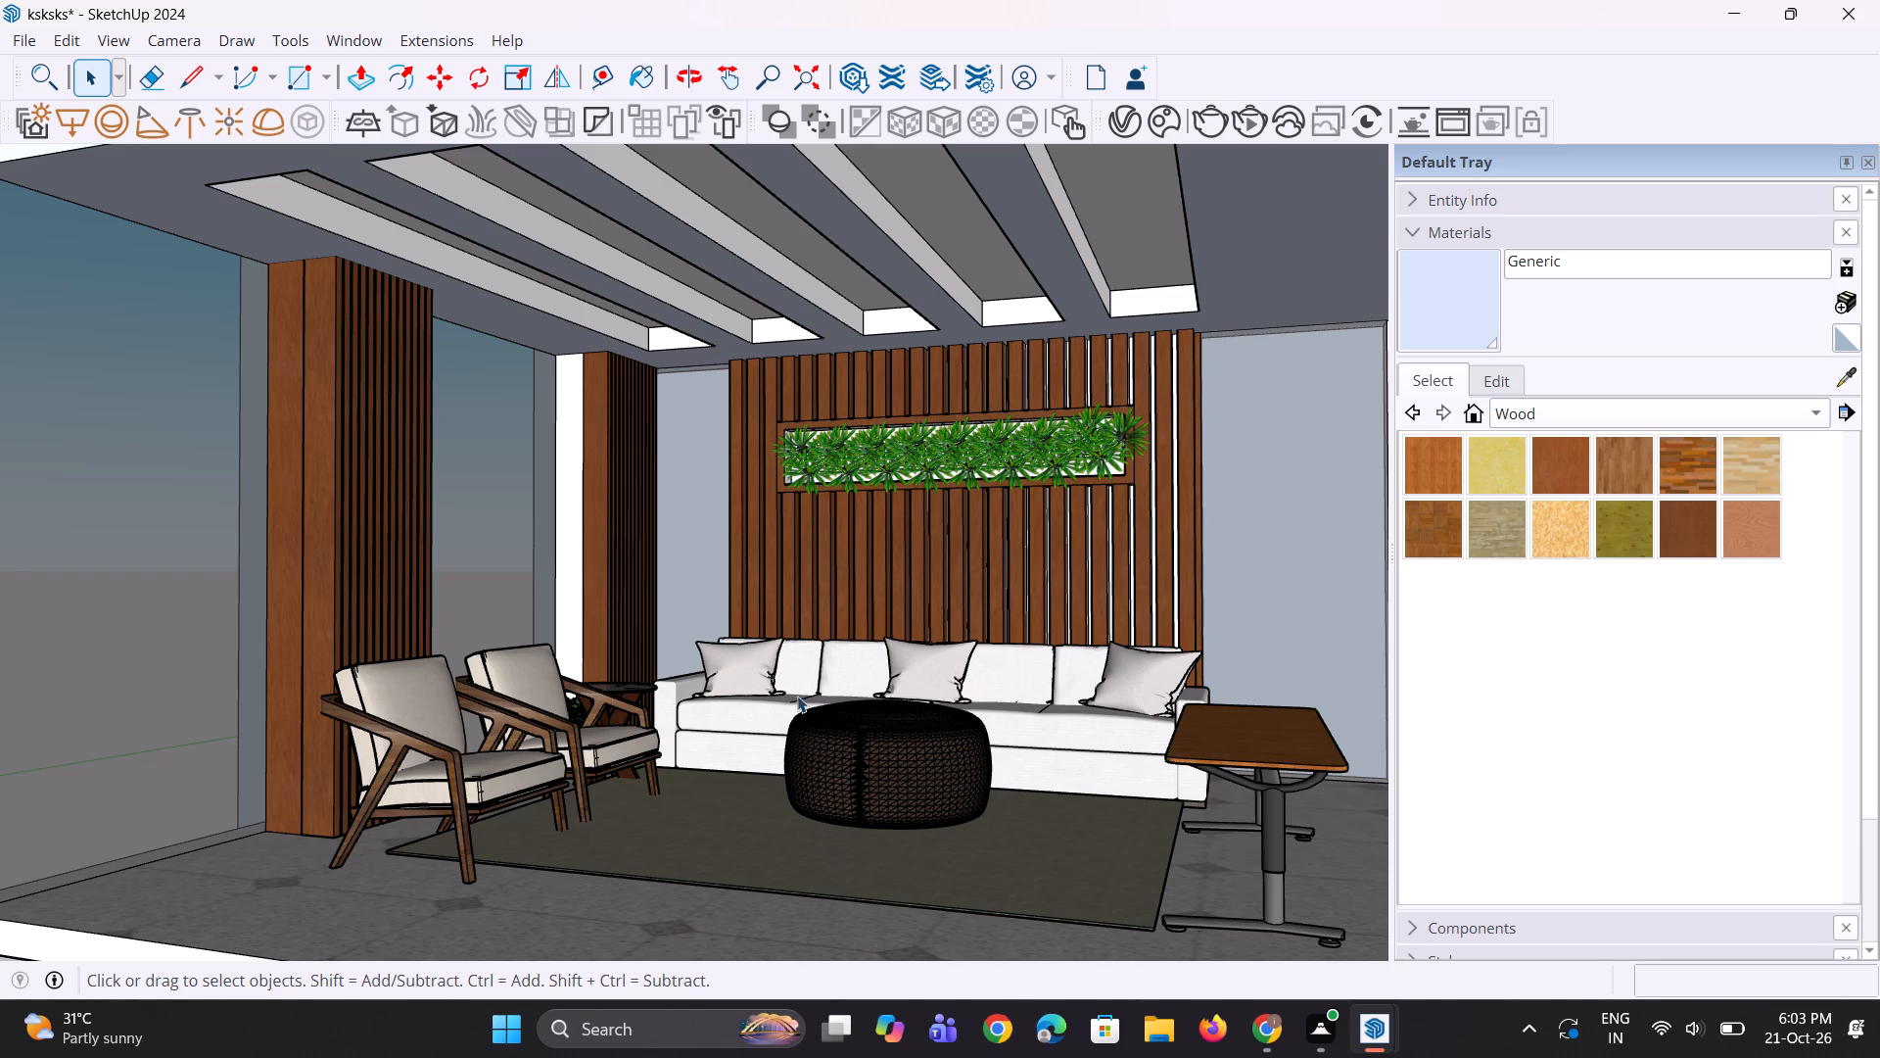
Save the living room model.
key(ctrl+s)
Export the framed view as a 2D PNG image named ksksks in the Documents folder.
click(25, 36)
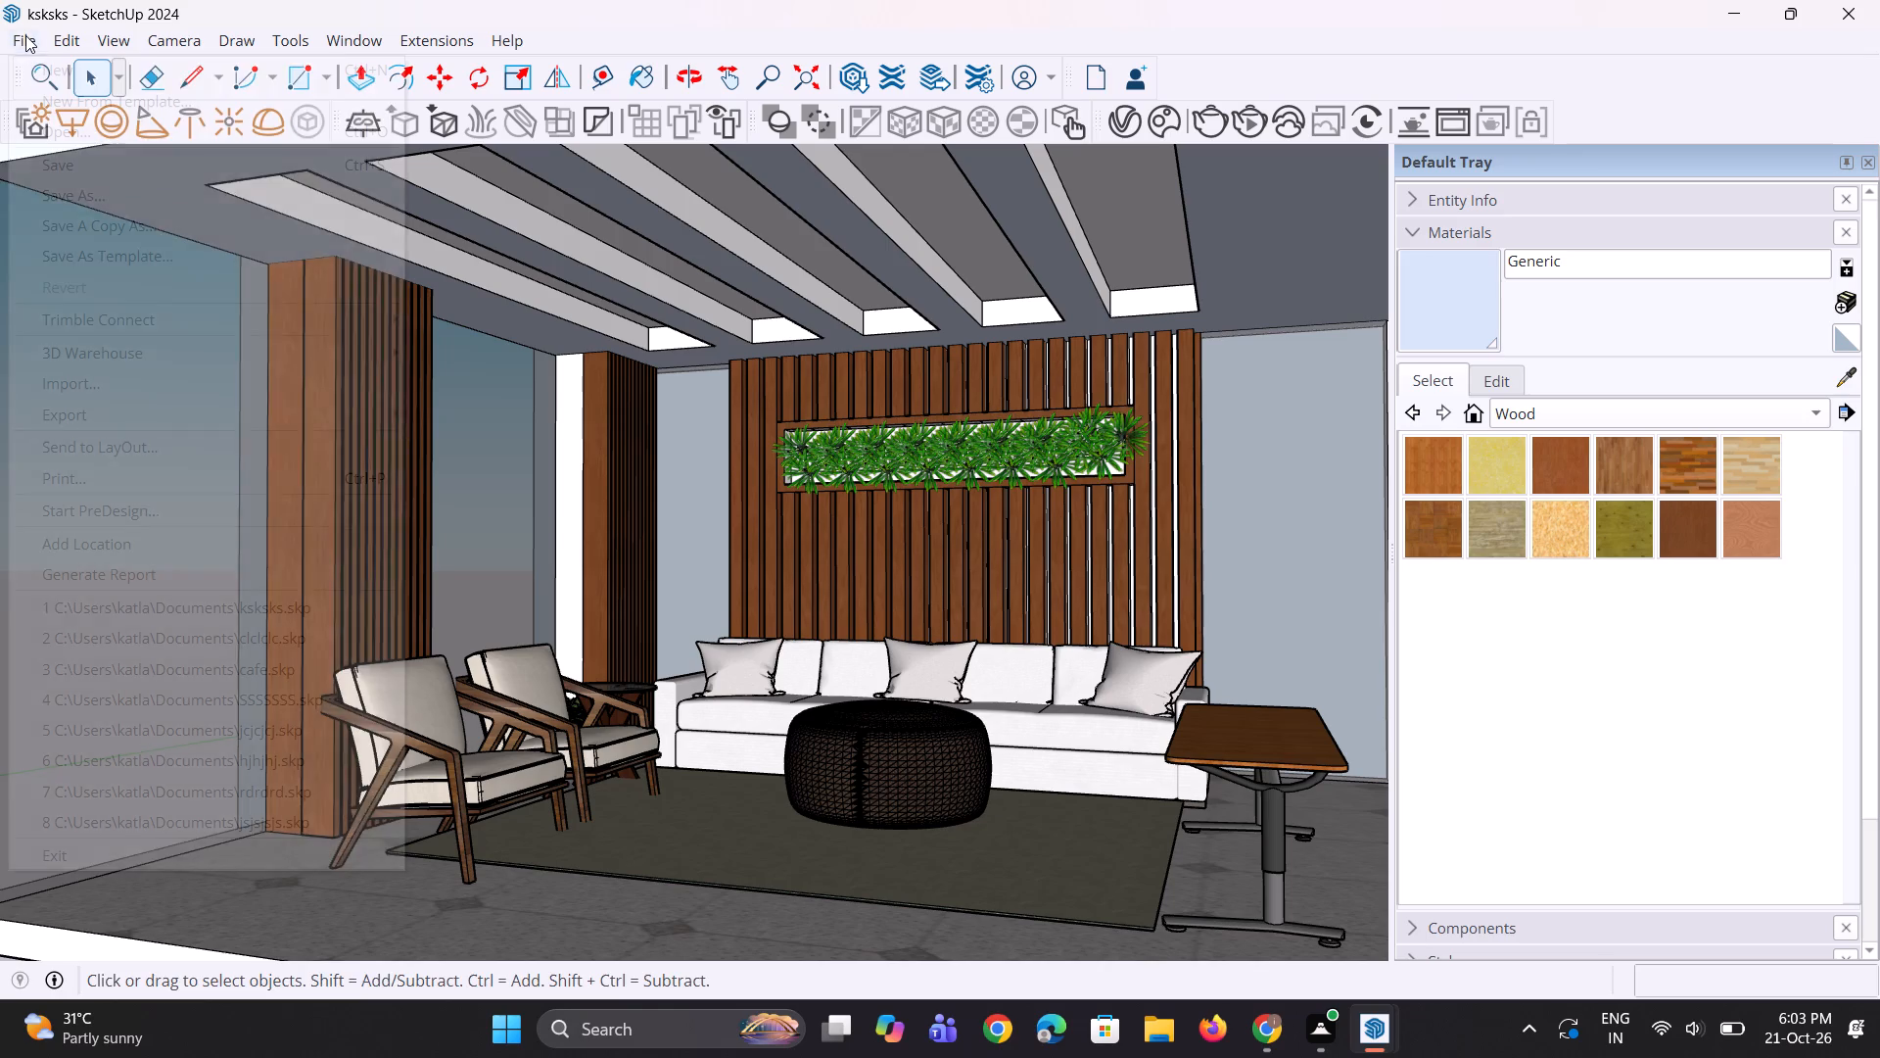
click(89, 422)
click(452, 457)
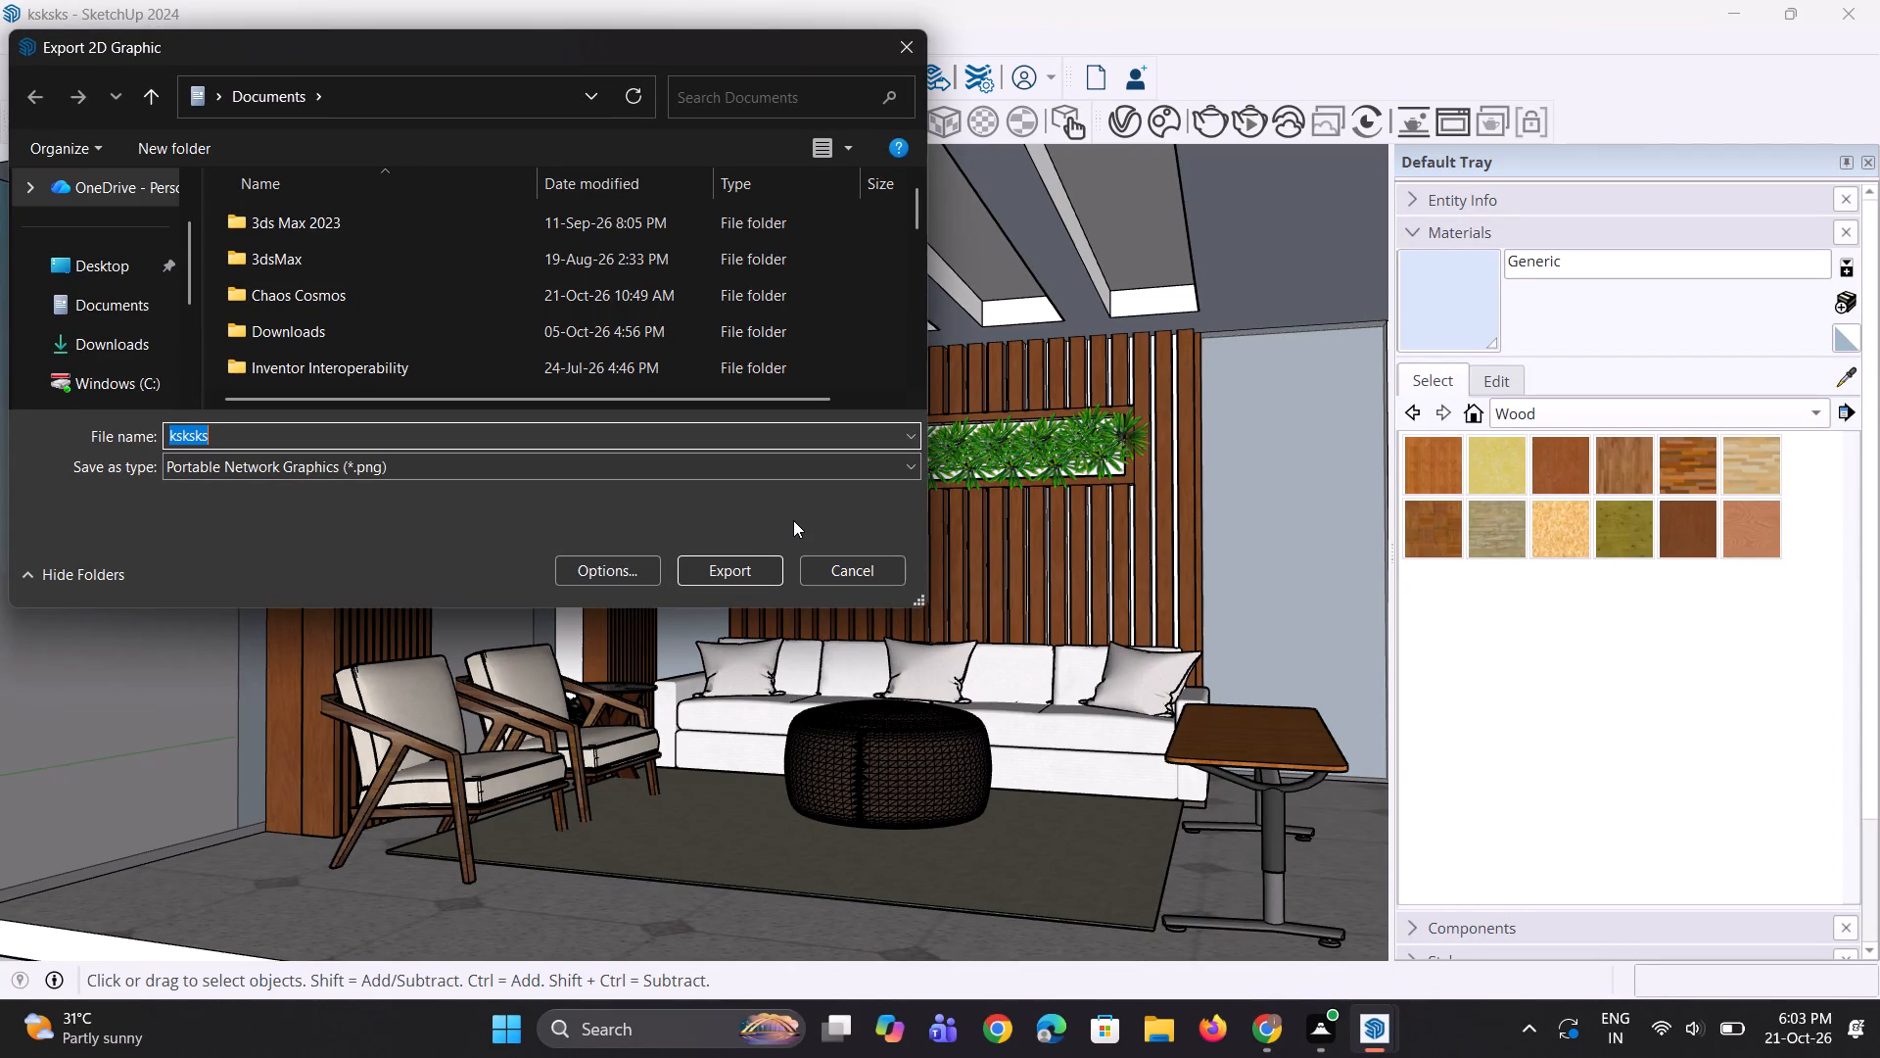
click(748, 576)
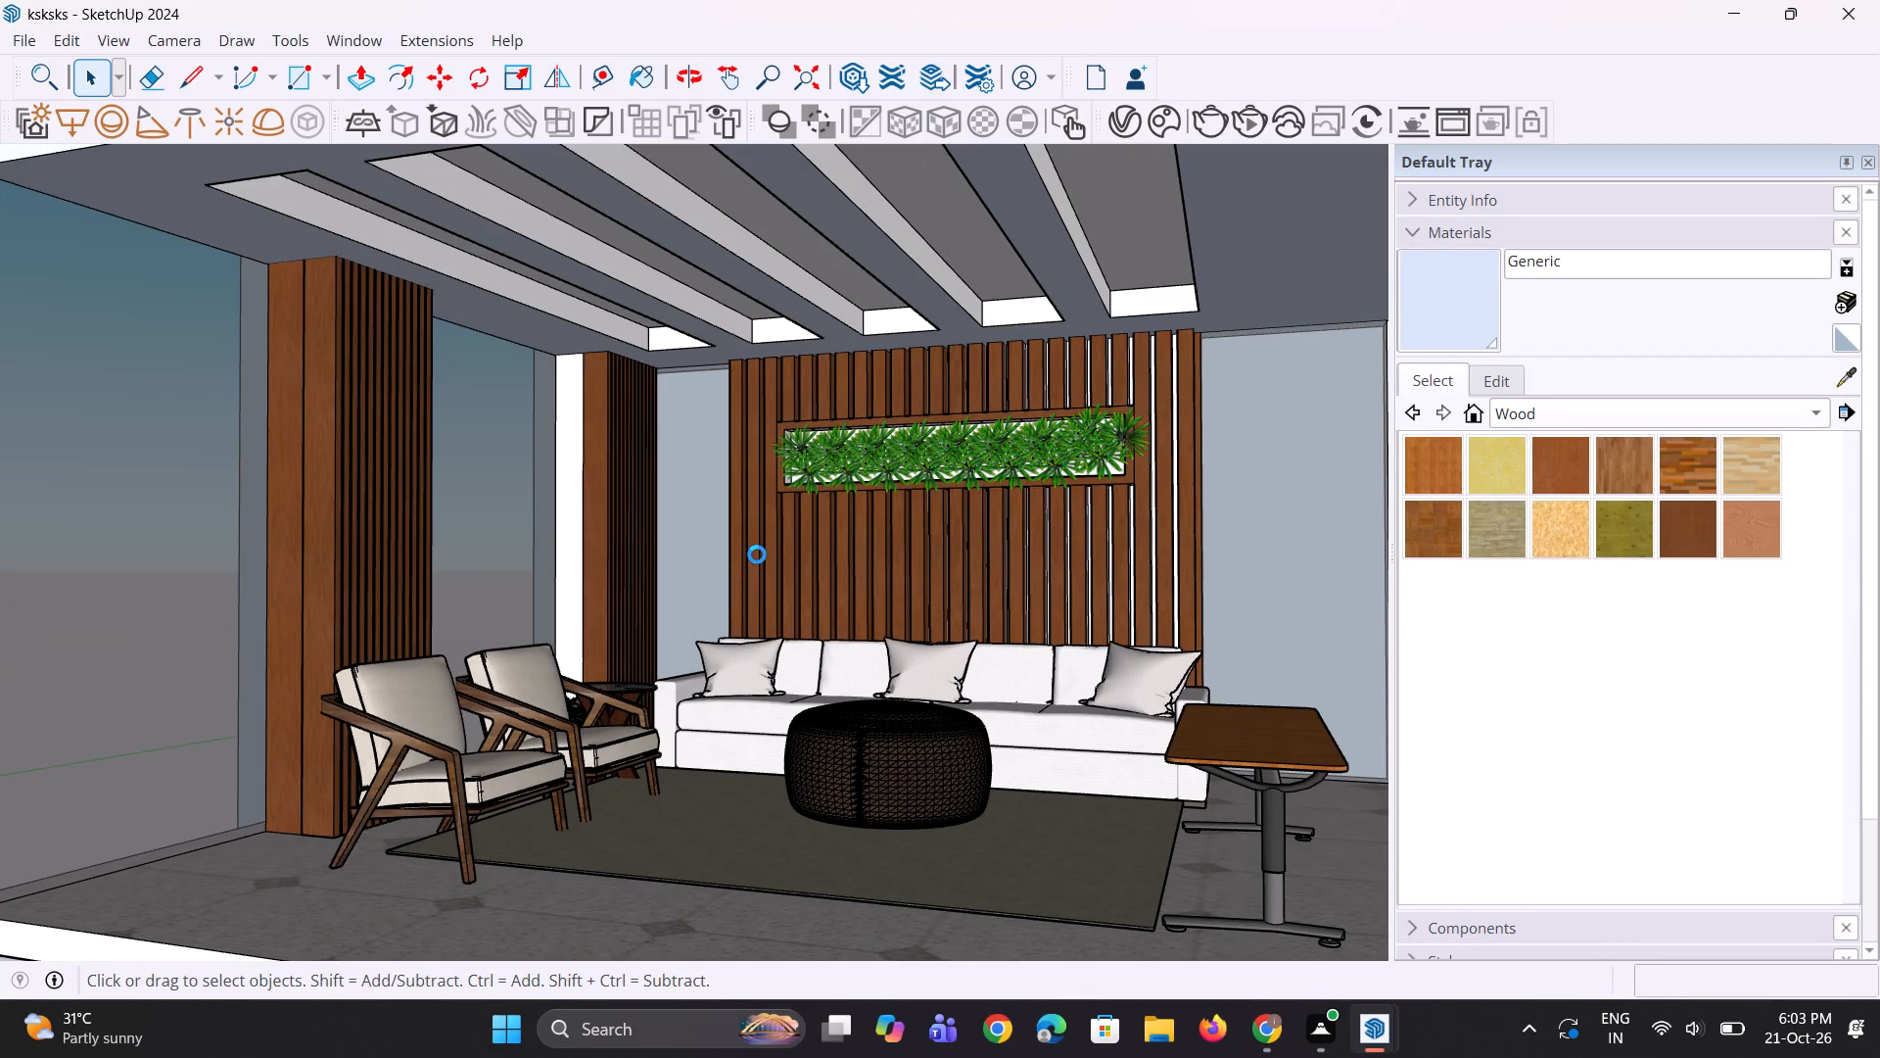